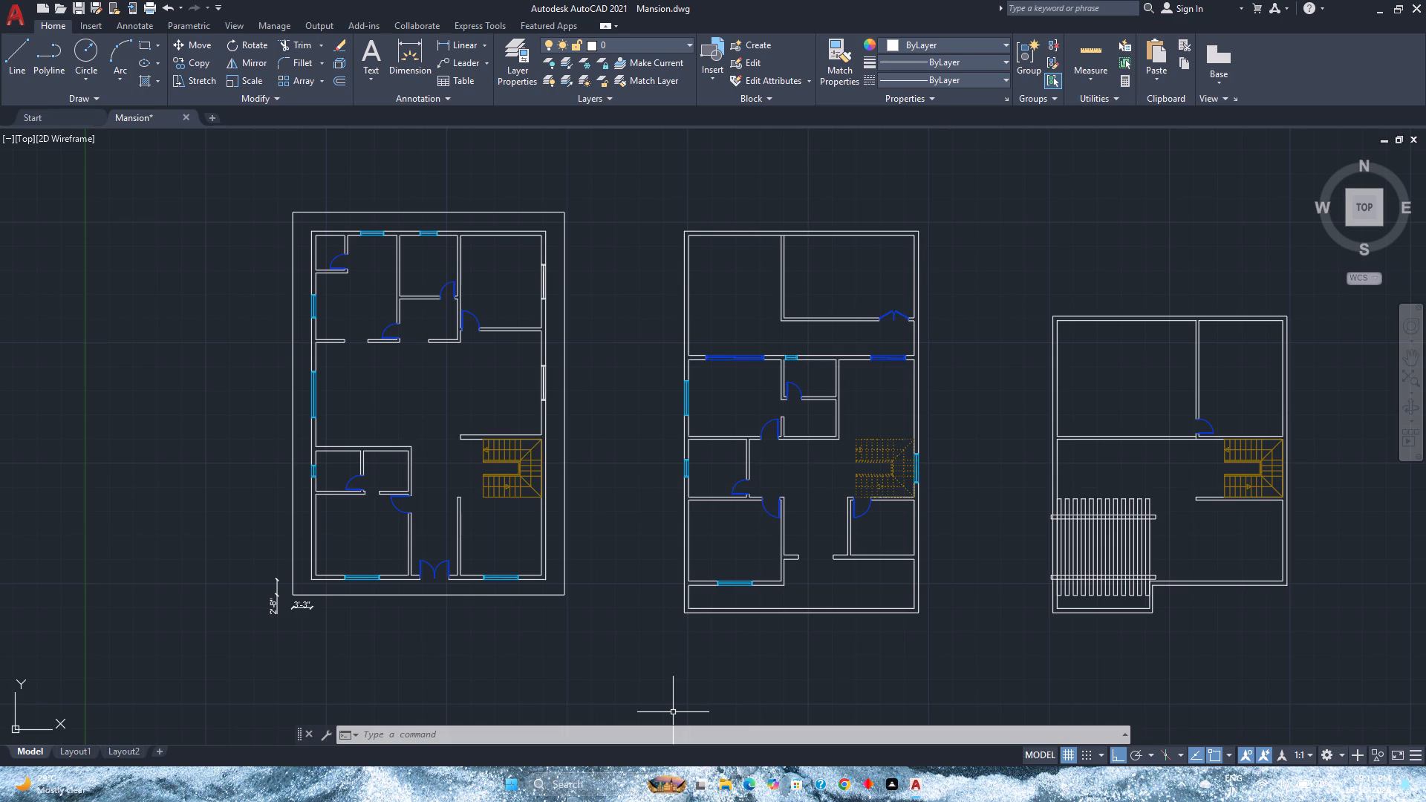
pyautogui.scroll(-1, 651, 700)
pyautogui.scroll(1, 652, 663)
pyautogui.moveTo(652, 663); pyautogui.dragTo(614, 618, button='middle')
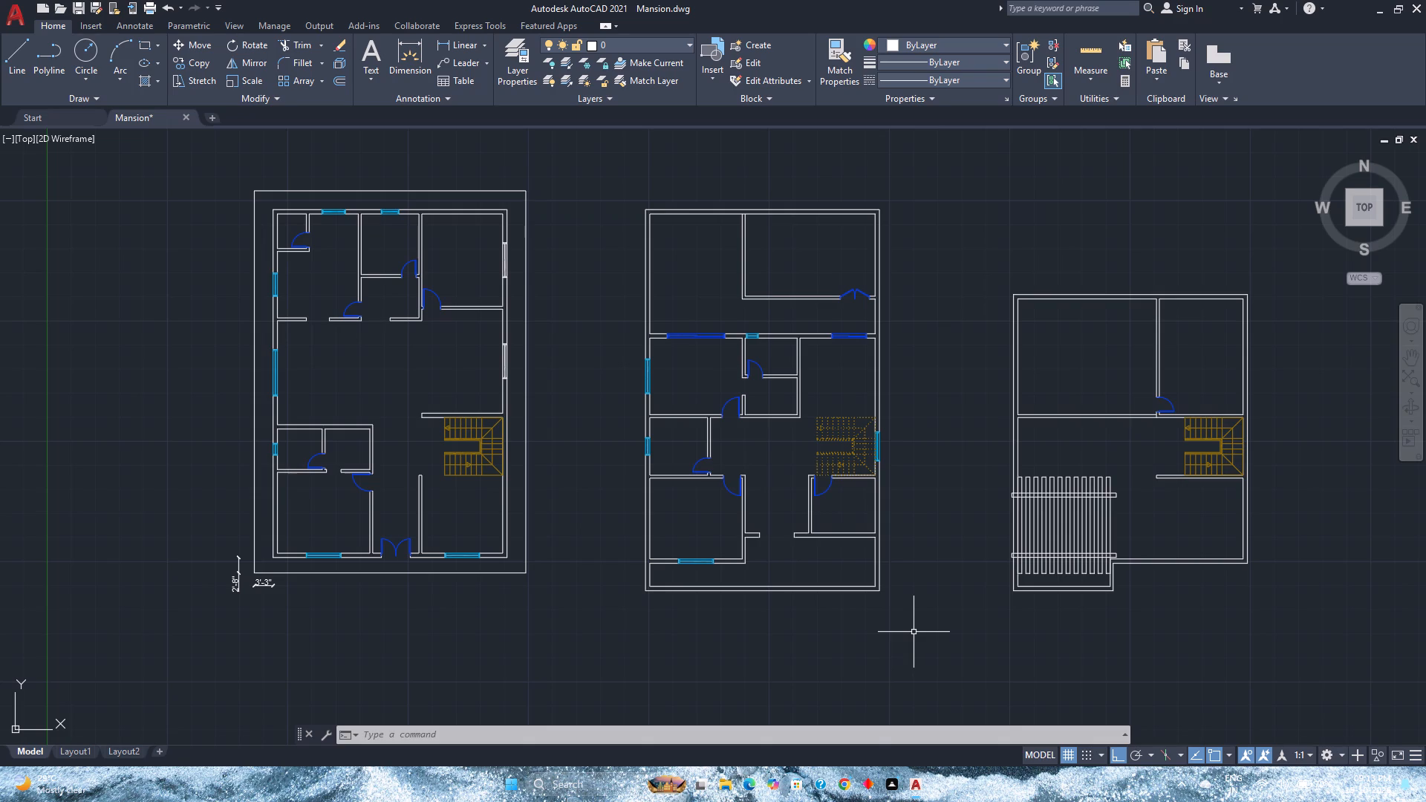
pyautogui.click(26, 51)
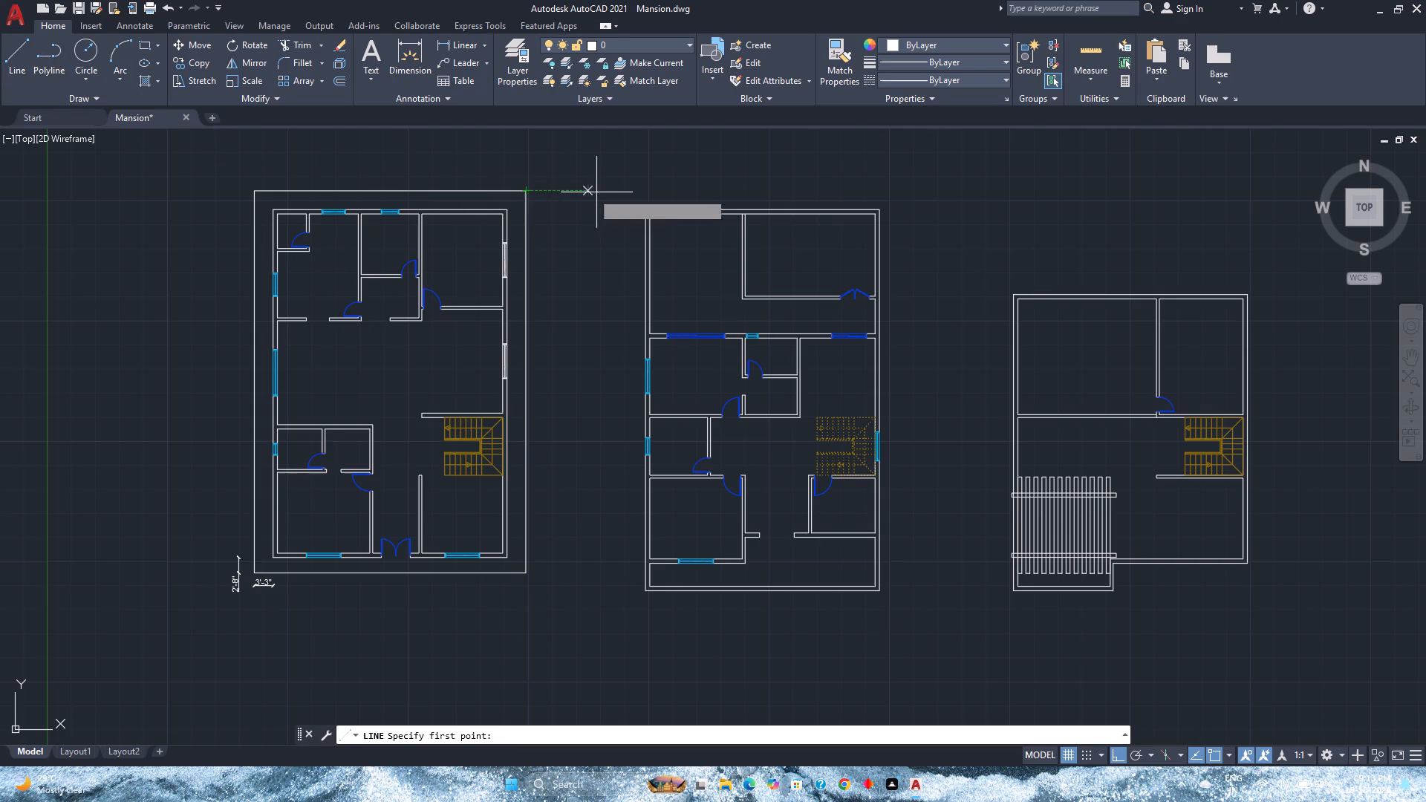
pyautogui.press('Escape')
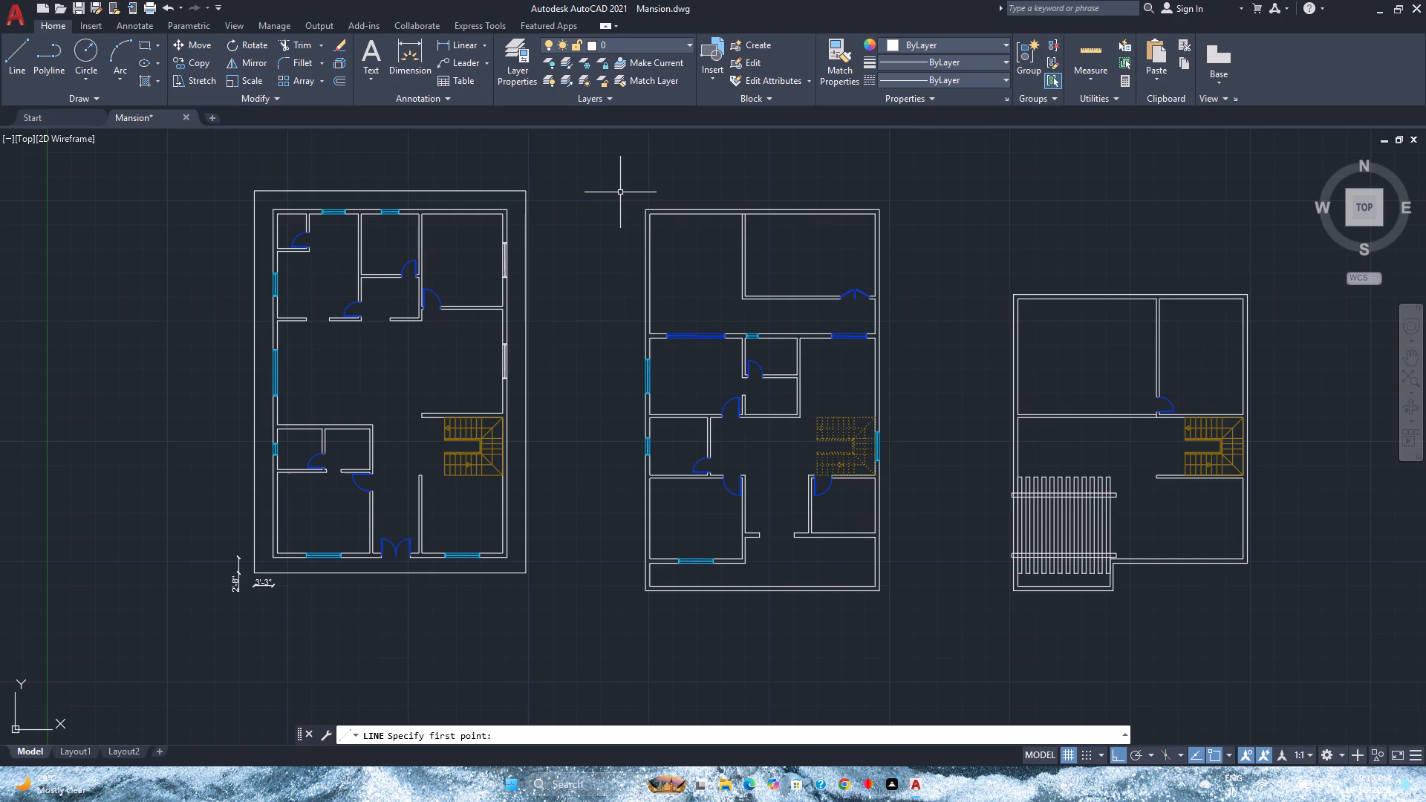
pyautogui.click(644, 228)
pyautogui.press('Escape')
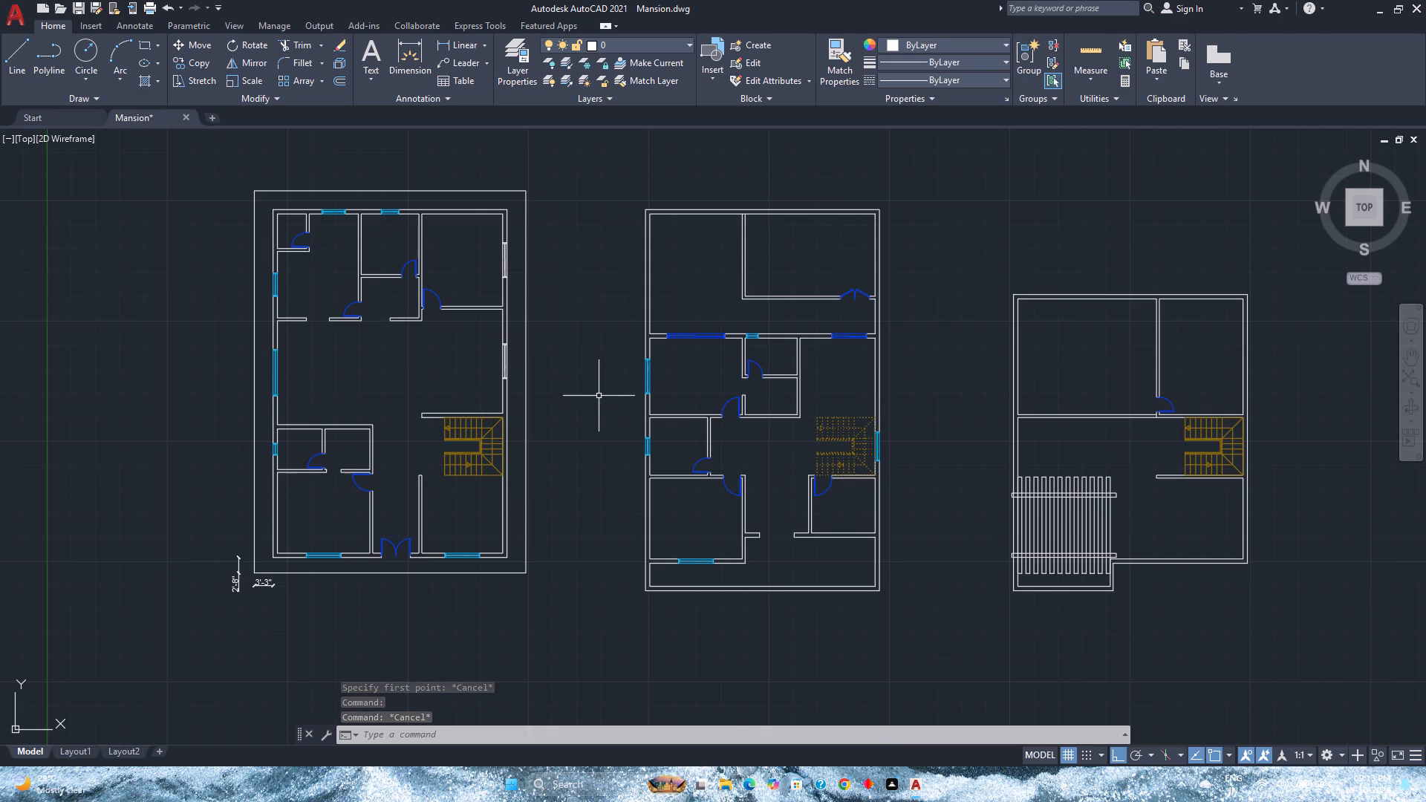
# Save the drawing.
pyautogui.hotkey('ctrl', 's')
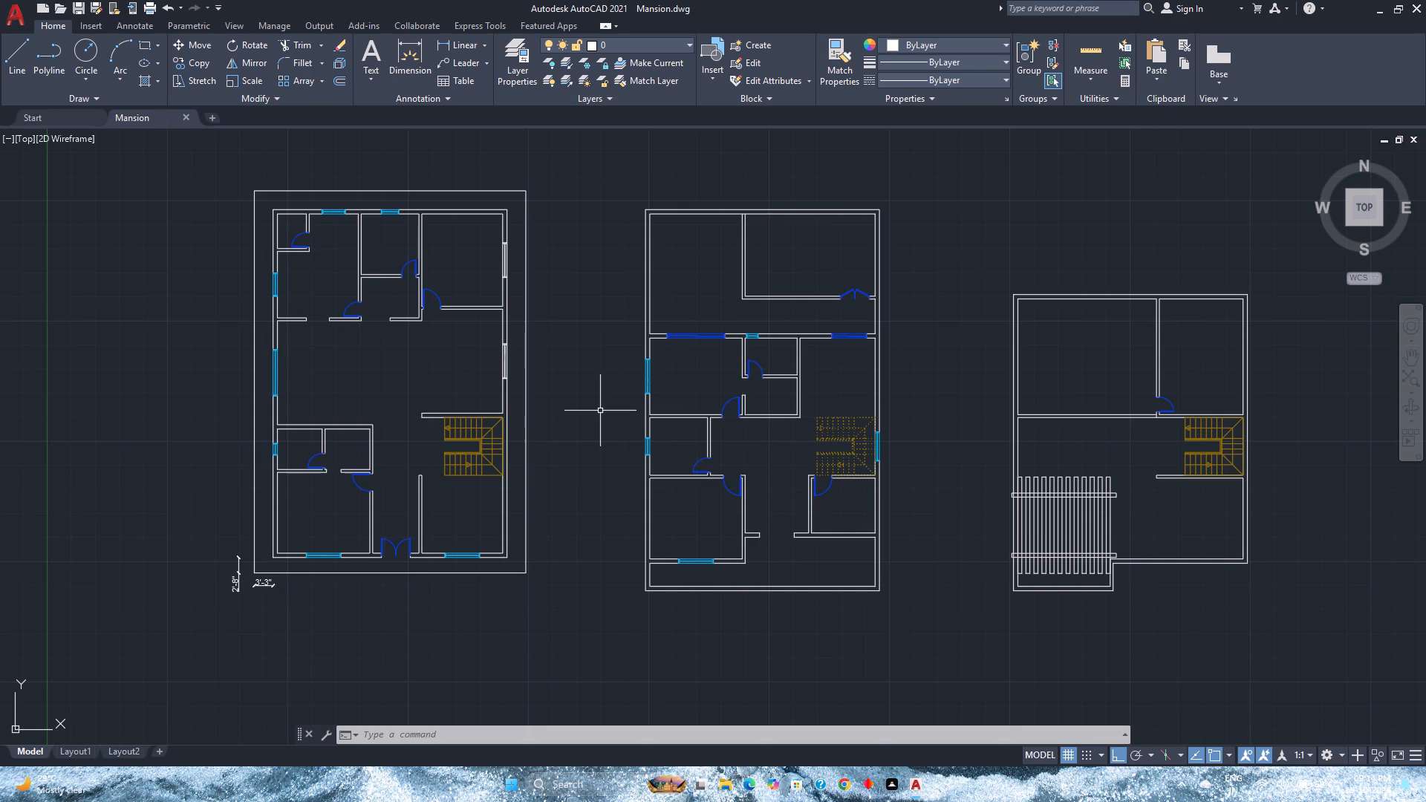
pyautogui.rightClick(600, 411)
pyautogui.press('Escape')
# Draw a 45' line eastward along the first plan's north wall centre, starting midway between the wall faces at the northwest inner corner.
pyautogui.press('l')
pyautogui.press('Return')
pyautogui.scroll(2, 296, 223)
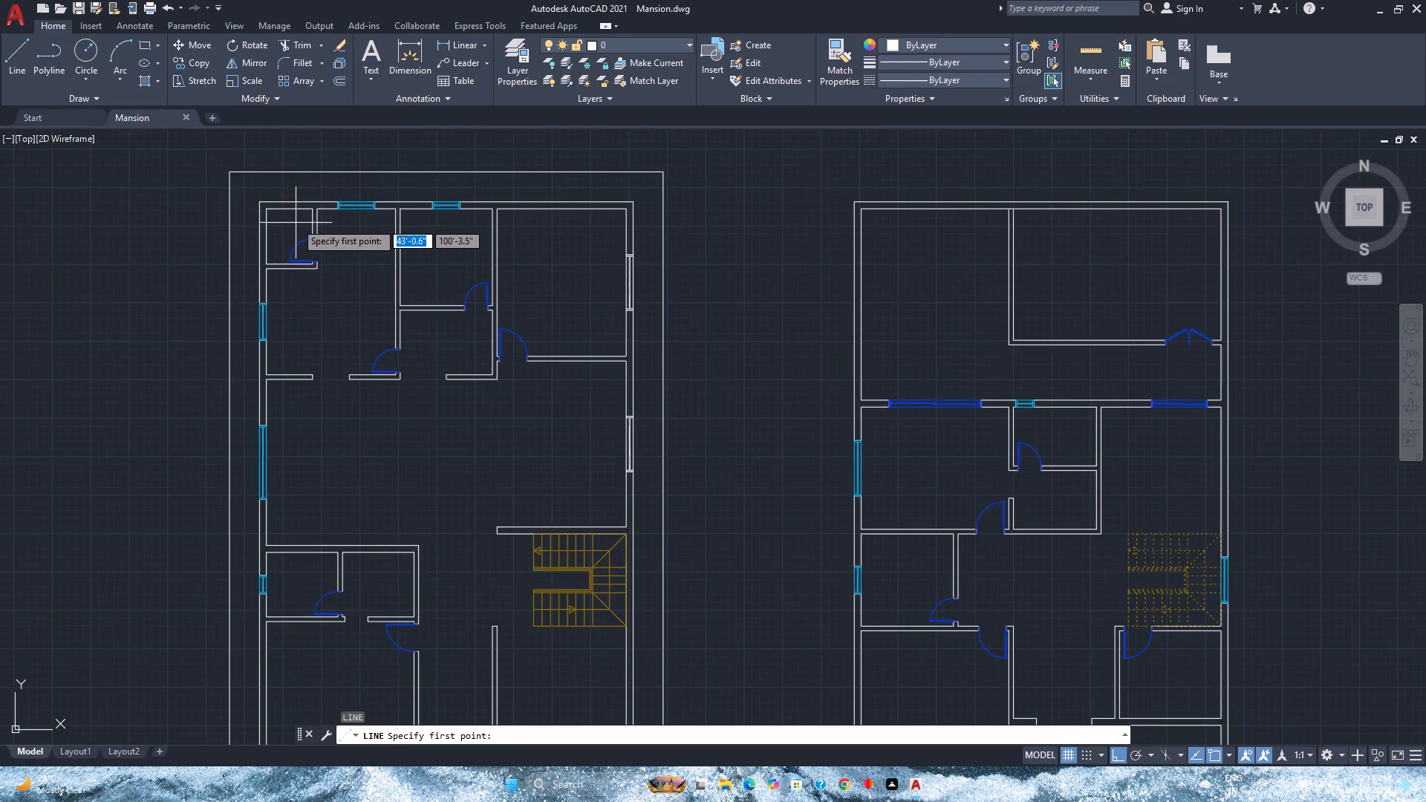
pyautogui.scroll(3, 276, 200)
pyautogui.moveTo(276, 200); pyautogui.dragTo(276, 241, button='middle')
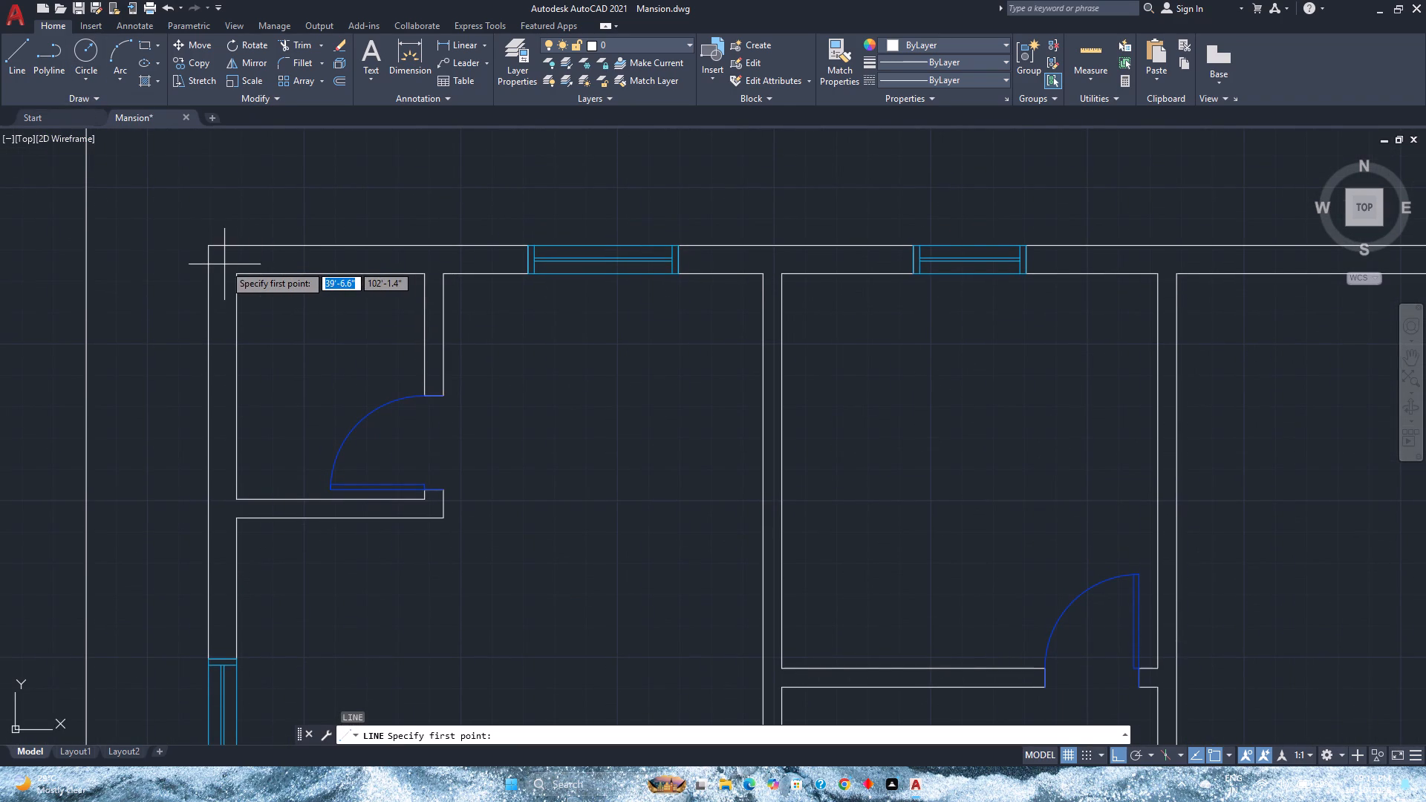
pyautogui.press('m')
pyautogui.press('2')
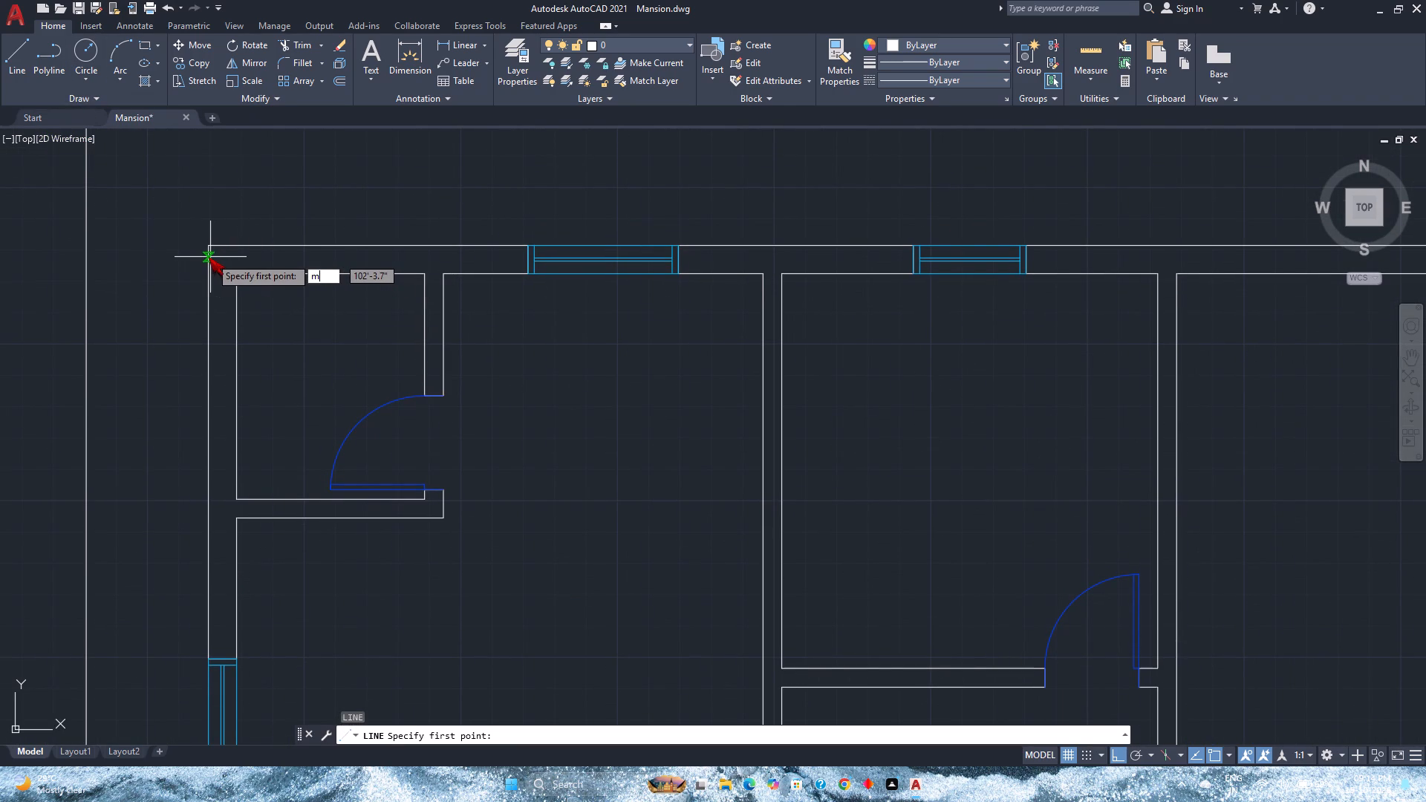
pyautogui.press('p')
pyautogui.press('Return')
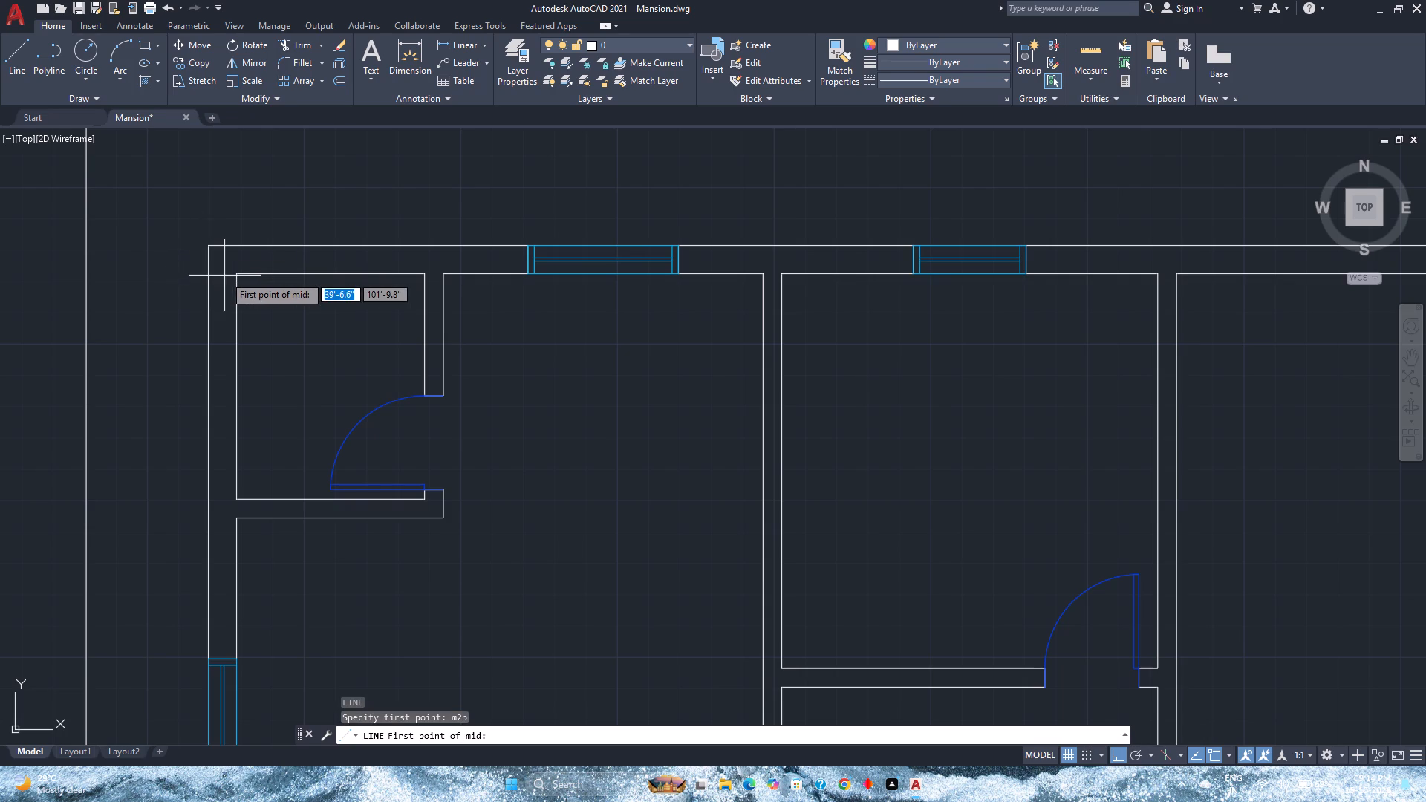
pyautogui.click(233, 275)
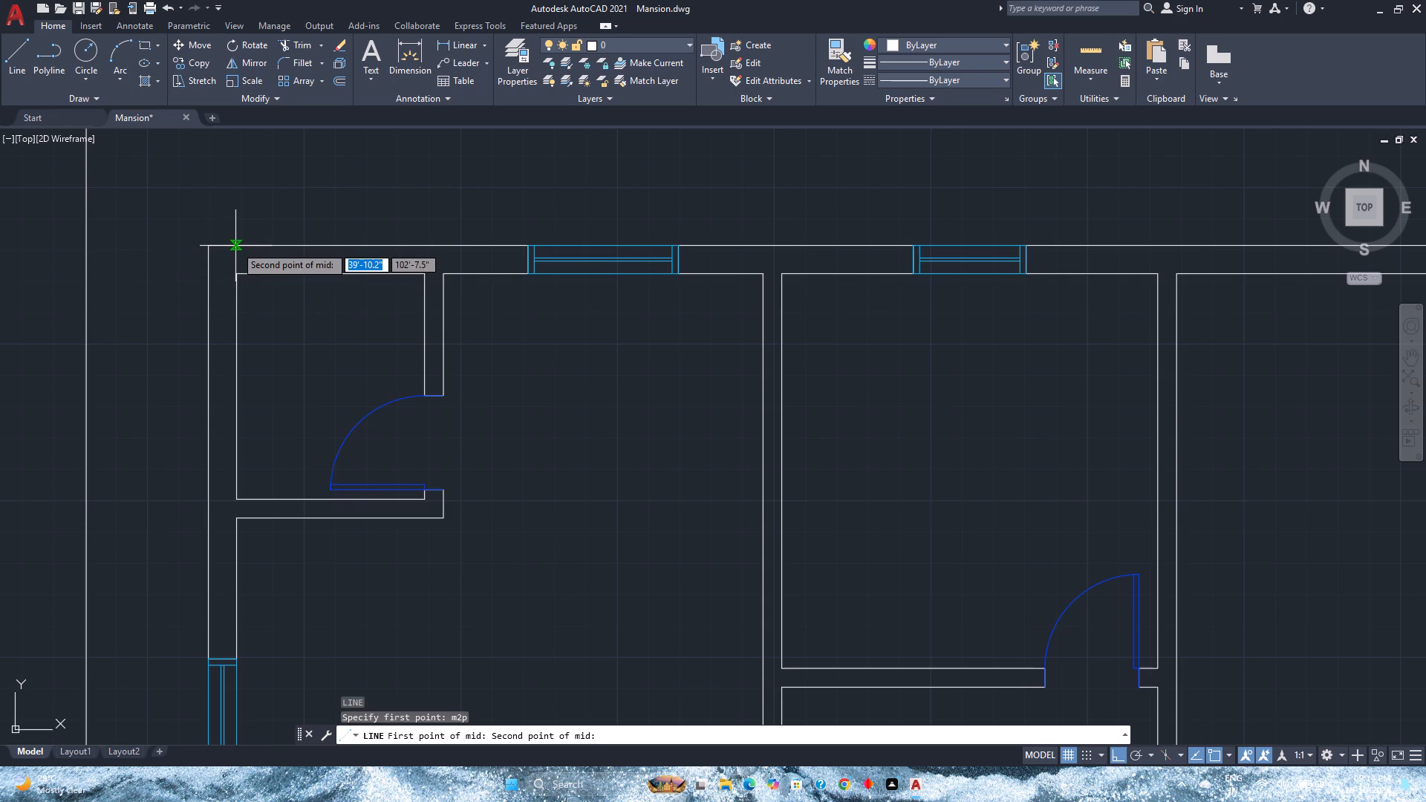
pyautogui.click(235, 246)
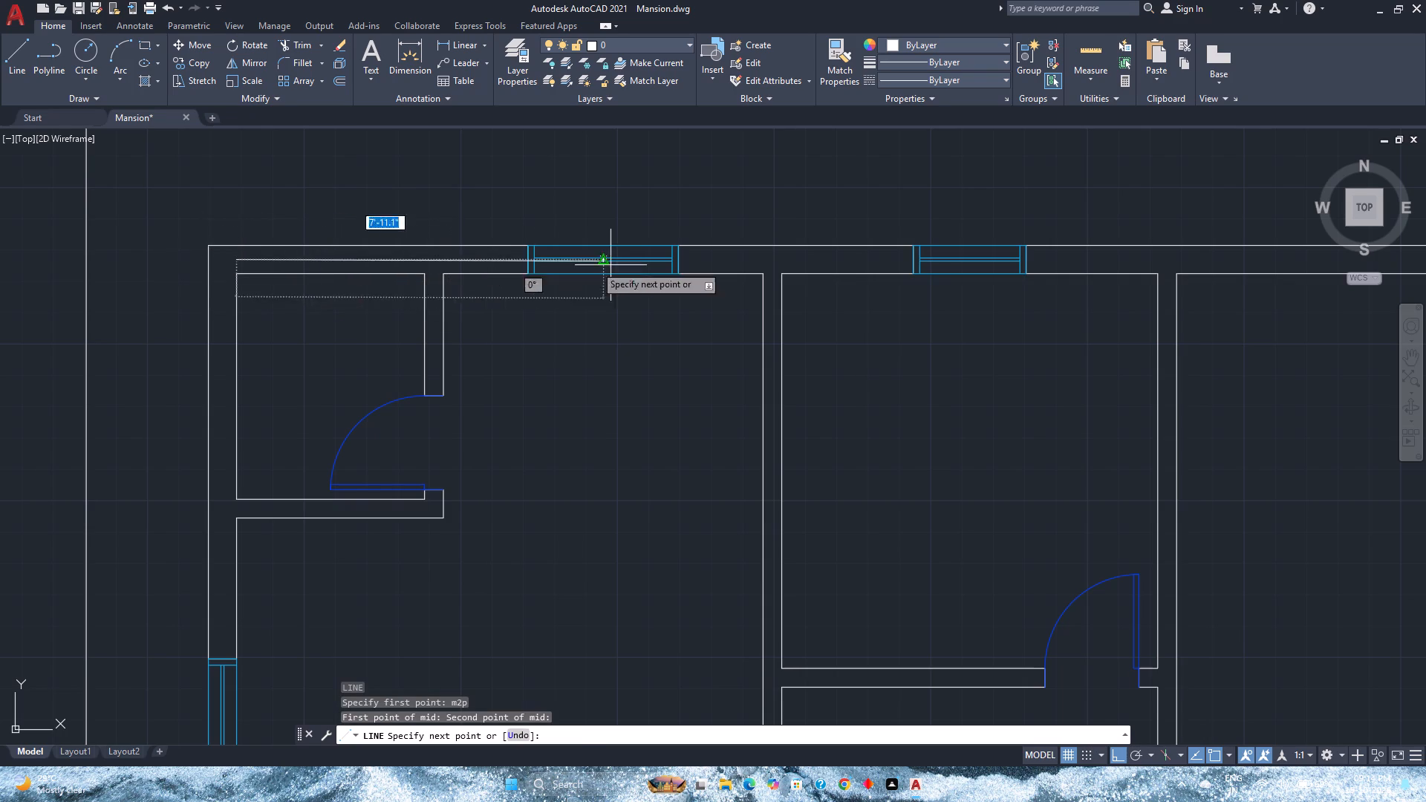
pyautogui.scroll(-2, 870, 253)
pyautogui.moveTo(870, 253); pyautogui.dragTo(400, 229, button='middle')
pyautogui.middleClick(400, 229)
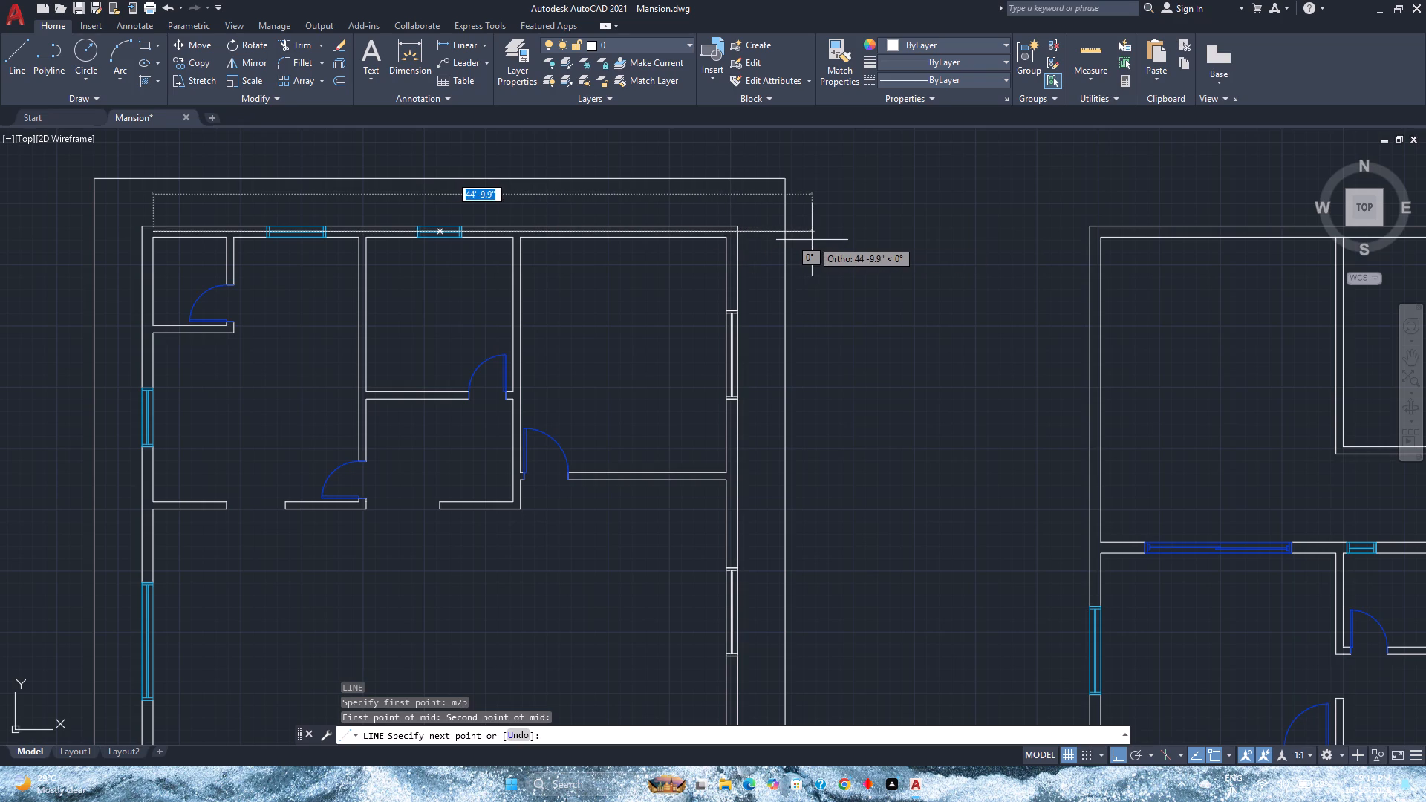
pyautogui.press('4')
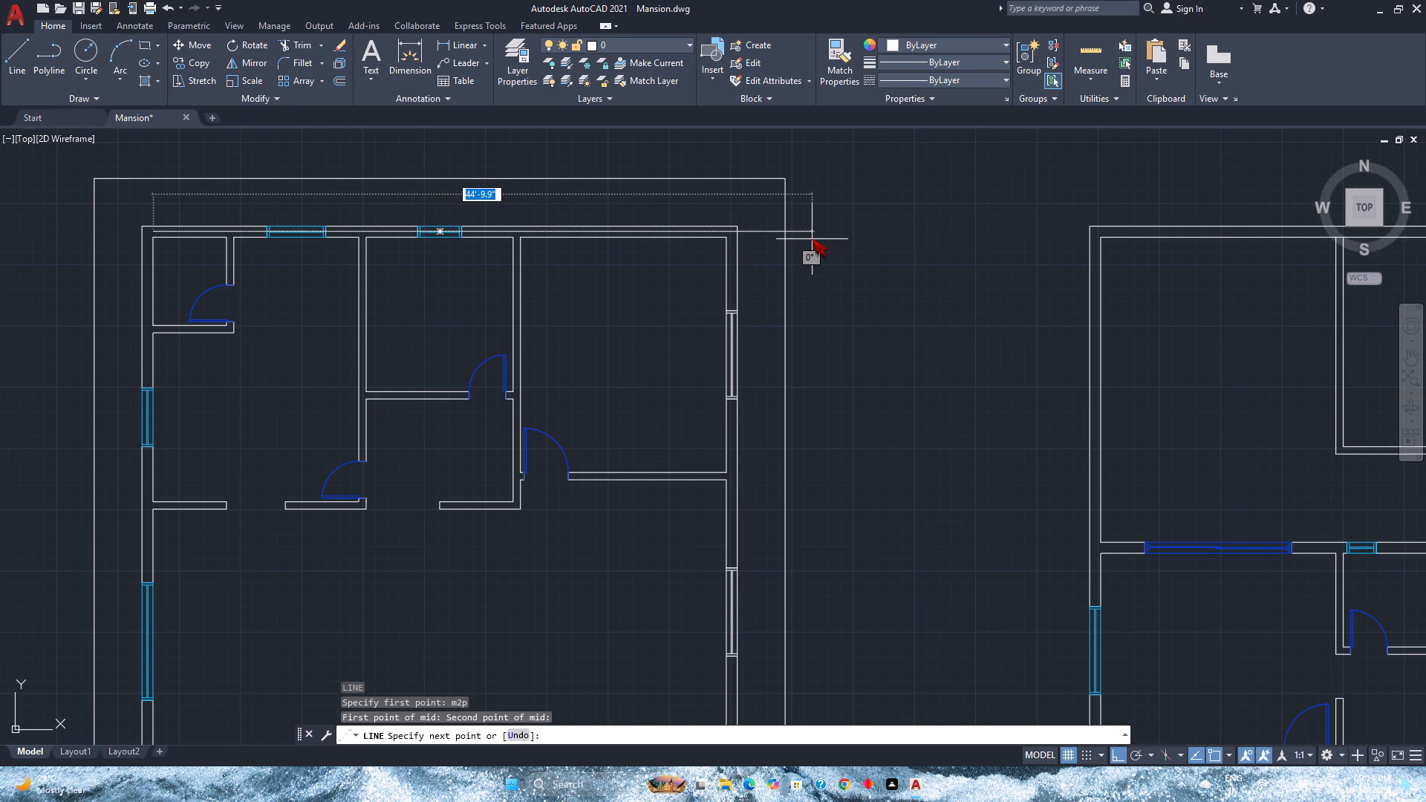
pyautogui.press('5')
pyautogui.press("'")
pyautogui.press('Return')
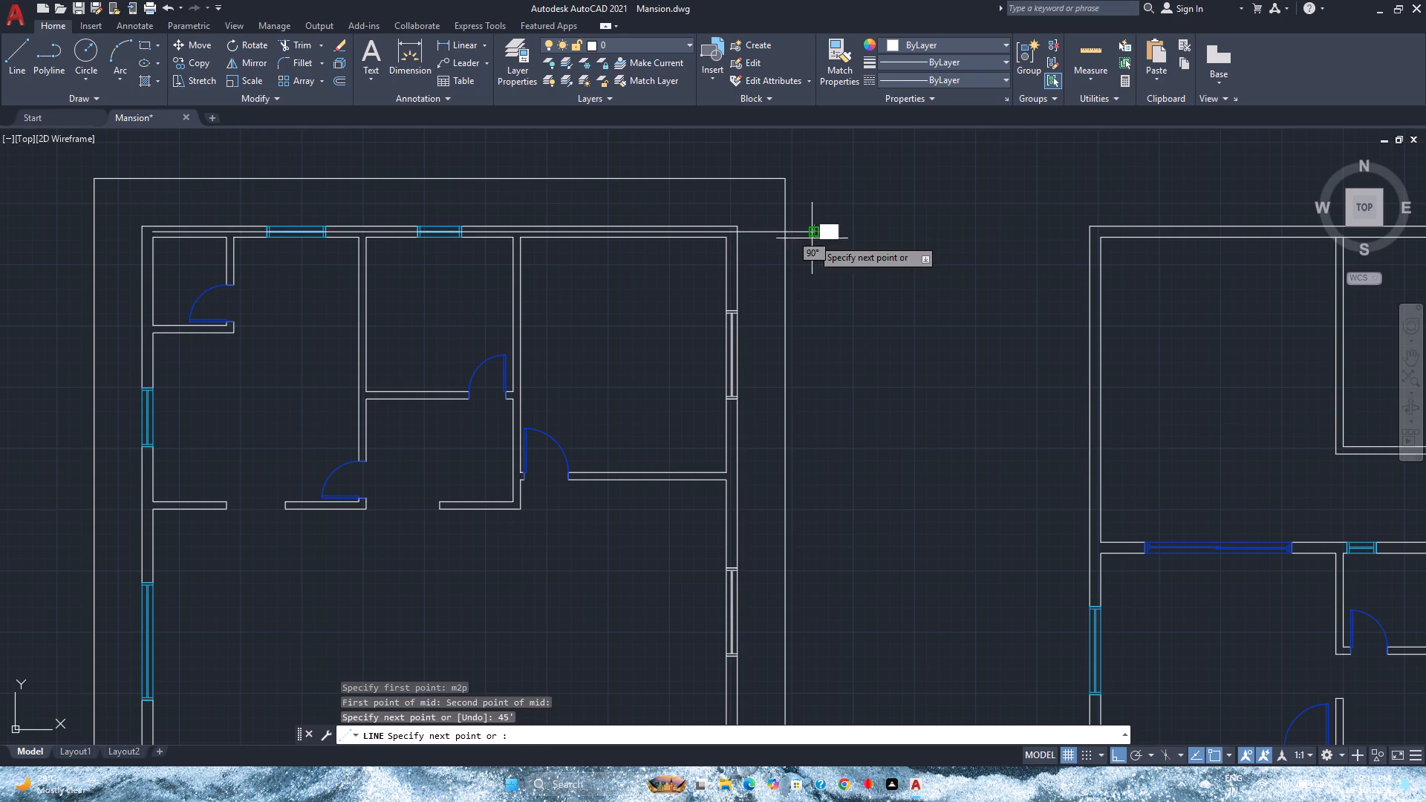
pyautogui.press('Escape')
# Stretch the west end of the north wall centreline 7' further west, past the outer boundary.
pyautogui.moveTo(426, 226); pyautogui.dragTo(581, 242, button='middle')
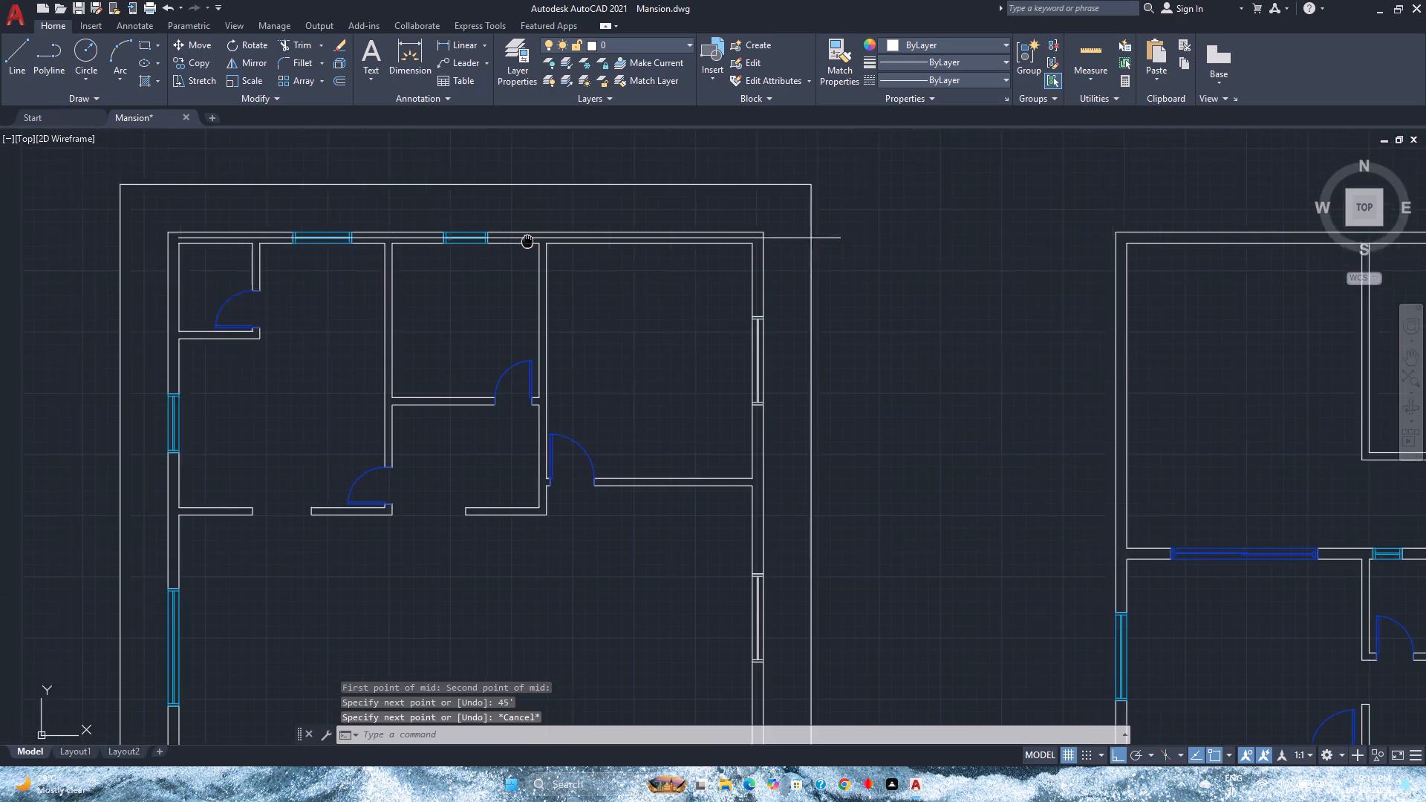
pyautogui.moveTo(581, 242); pyautogui.dragTo(830, 252, button='middle')
pyautogui.click(592, 255)
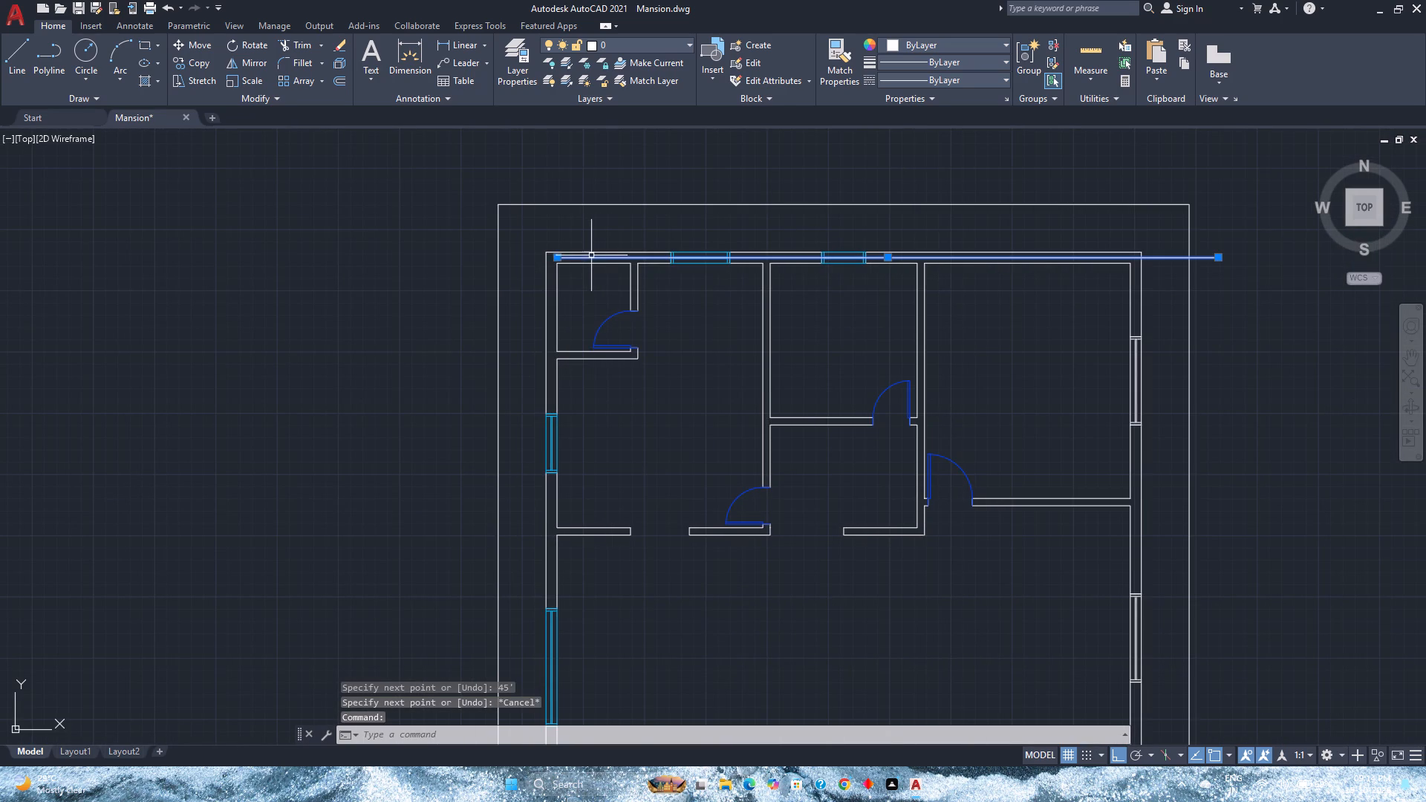
pyautogui.click(556, 258)
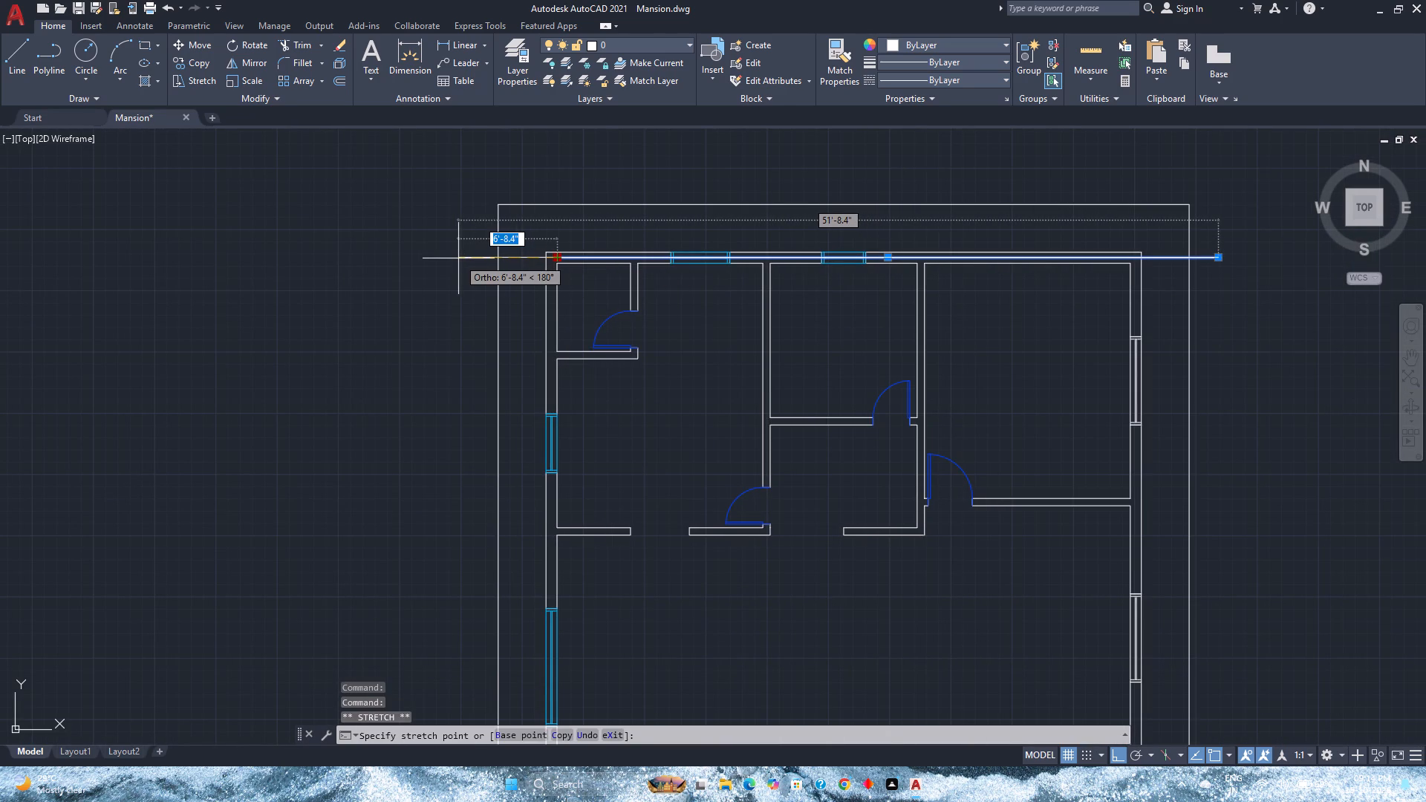
pyautogui.write("7'")
pyautogui.press('Return')
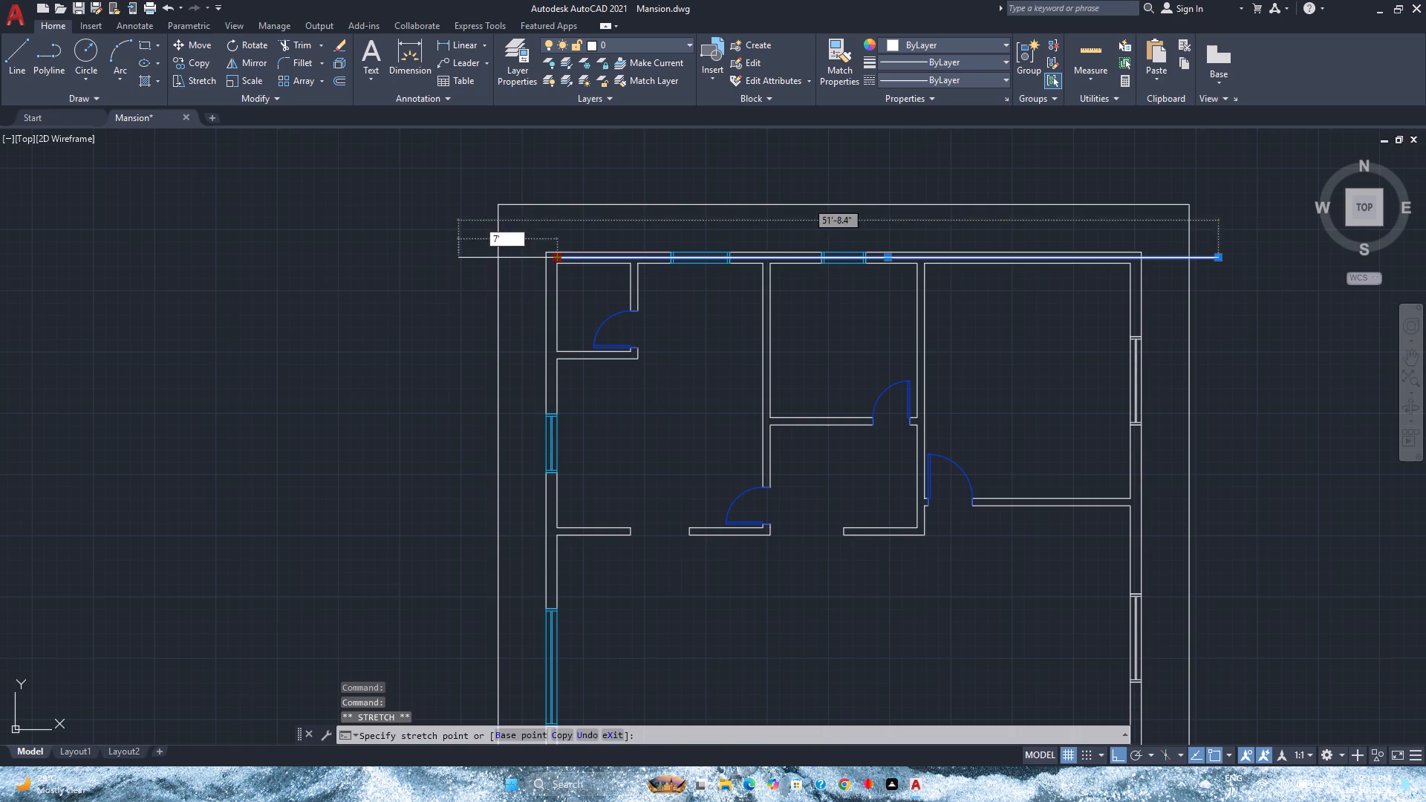
pyautogui.scroll(-2, 458, 258)
pyautogui.press('Escape')
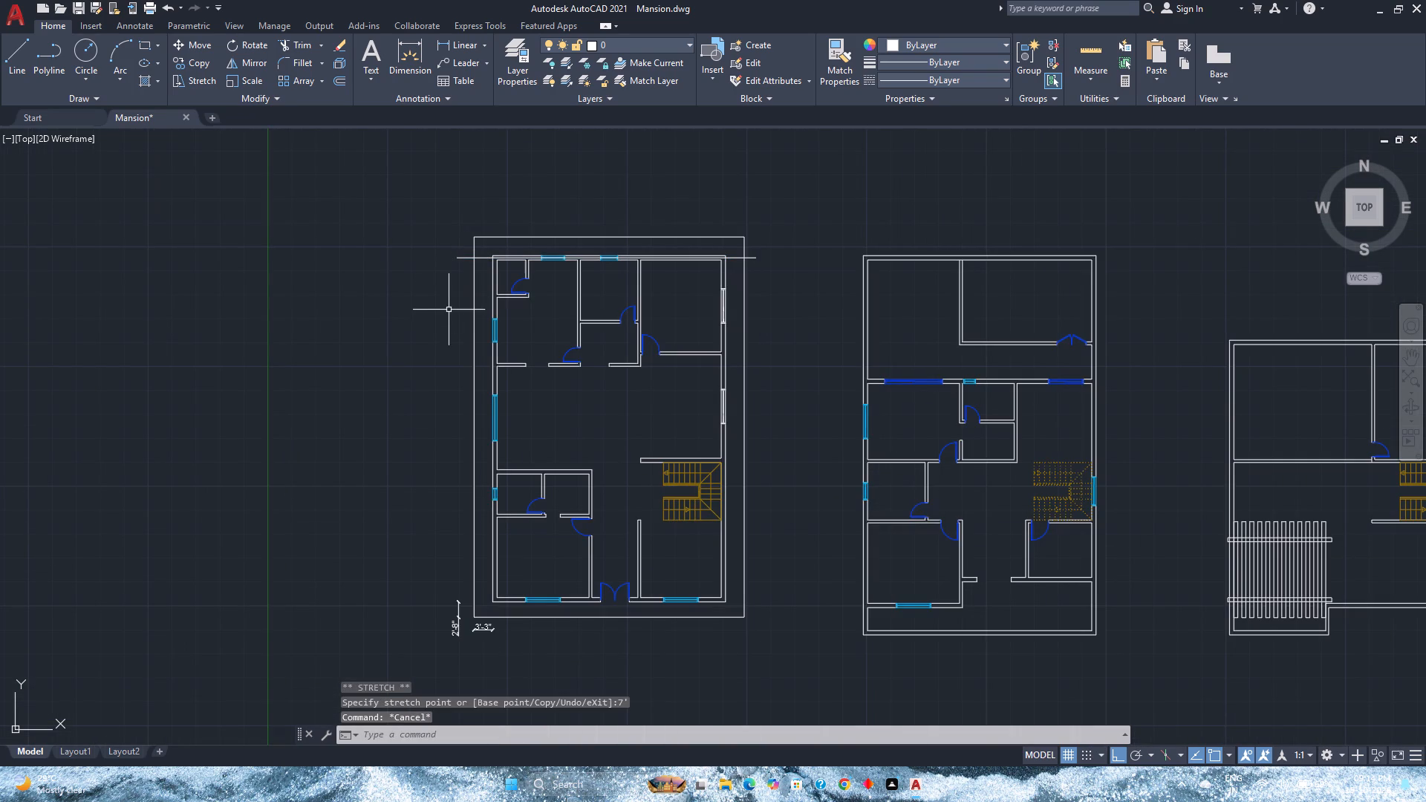
# Copy the north wall centreline south onto the midpoint between the faces of the small northwest room's south wall.
pyautogui.click(458, 259)
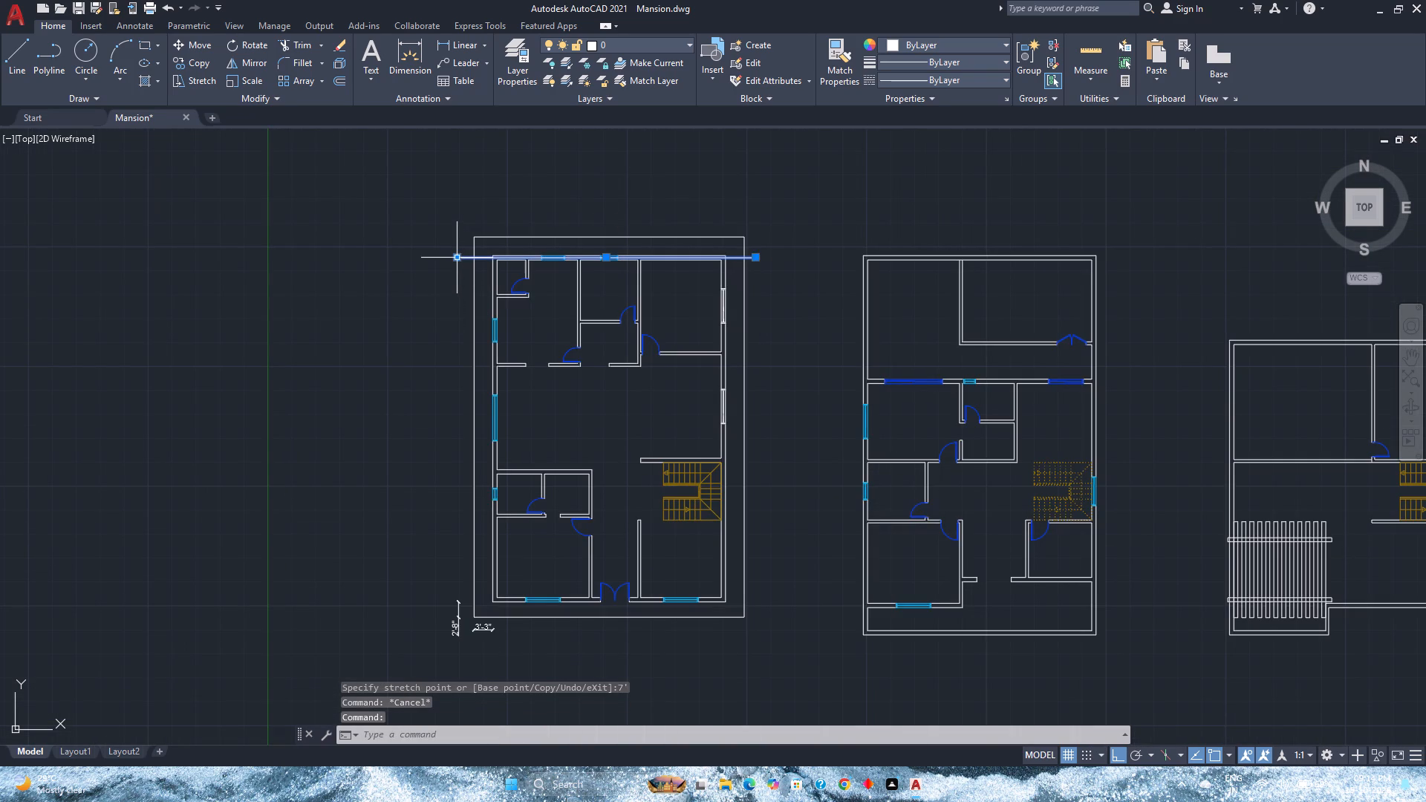
pyautogui.click(196, 63)
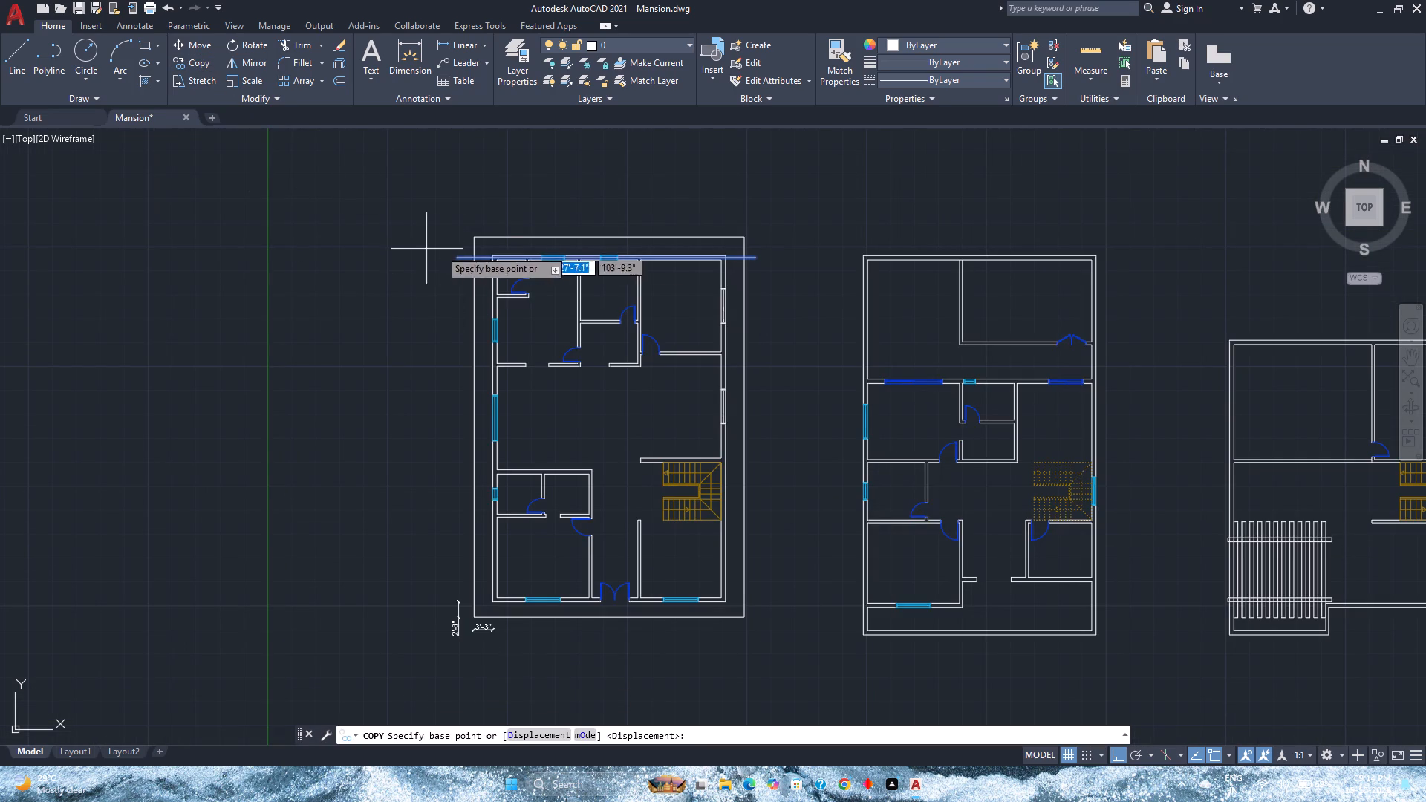
pyautogui.scroll(2, 527, 276)
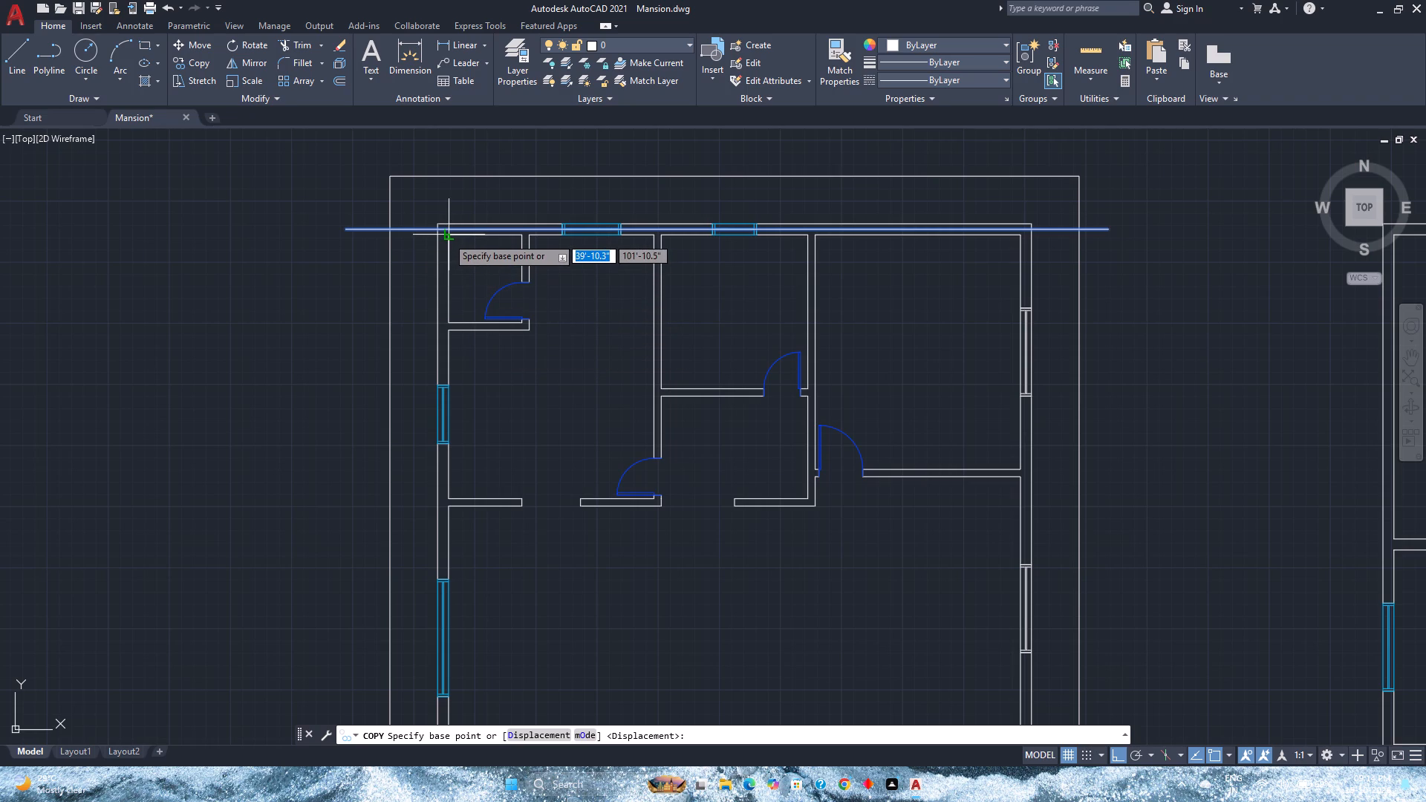
pyautogui.scroll(5, 447, 237)
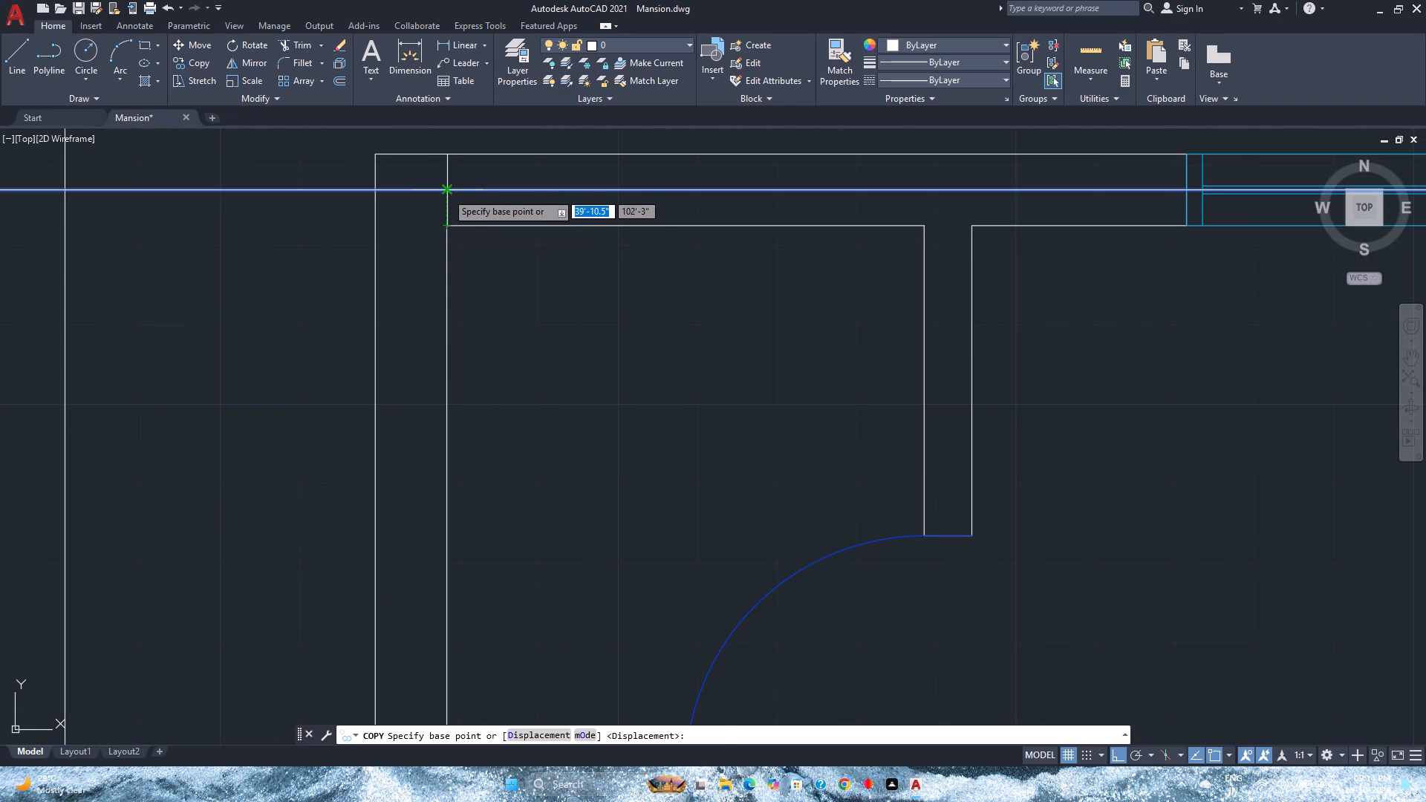
pyautogui.click(446, 192)
pyautogui.scroll(-3, 446, 269)
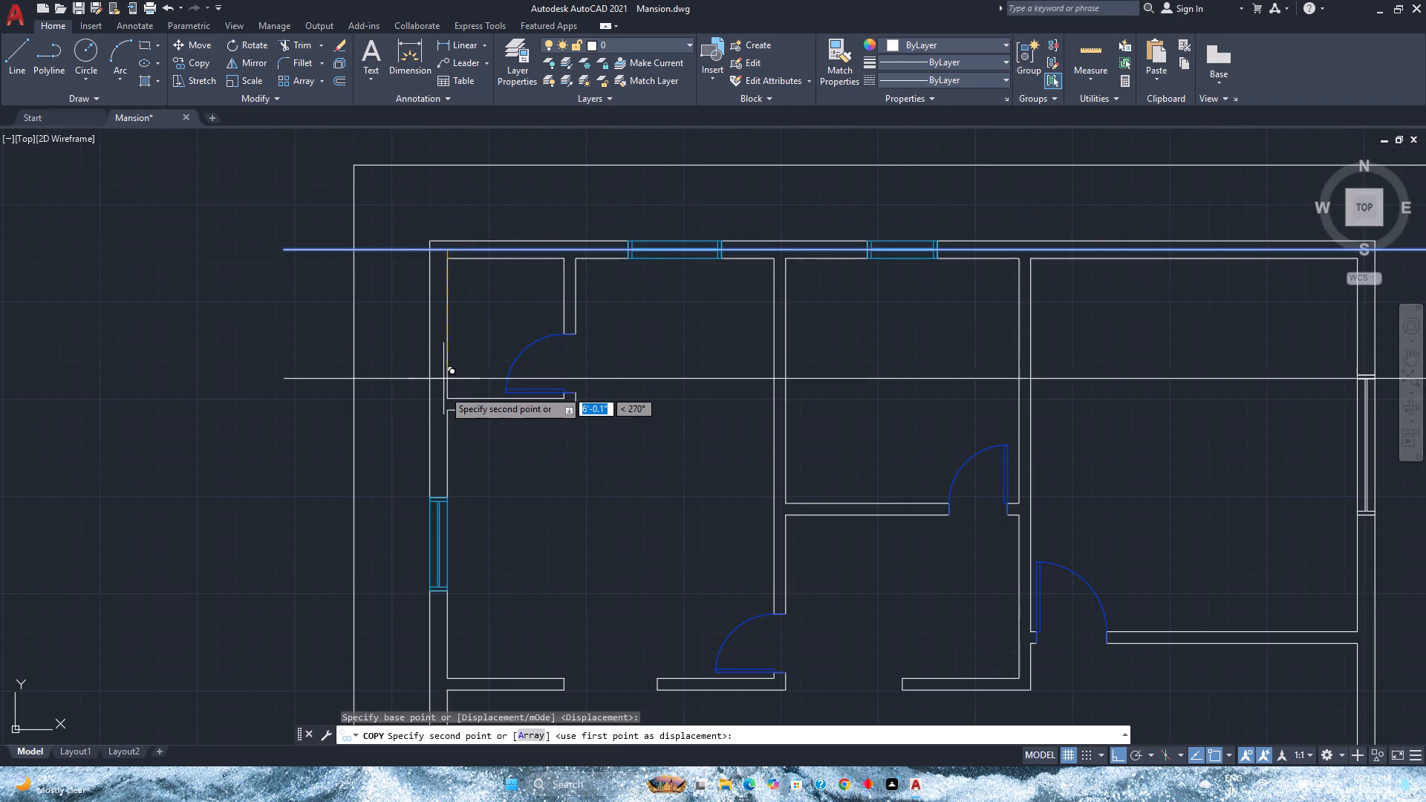
pyautogui.press('m')
pyautogui.press('2')
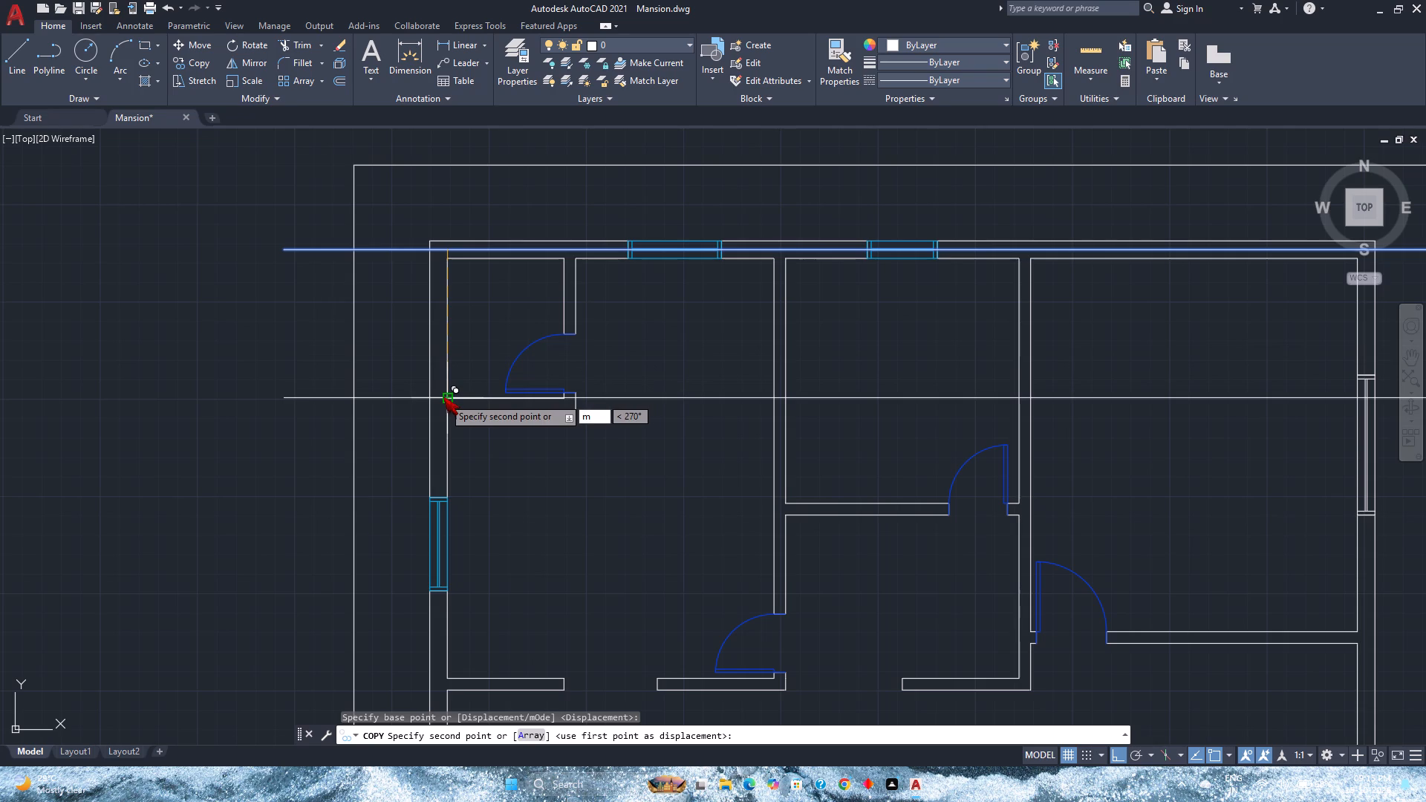
pyautogui.press('p')
pyautogui.press('Return')
pyautogui.scroll(3, 442, 392)
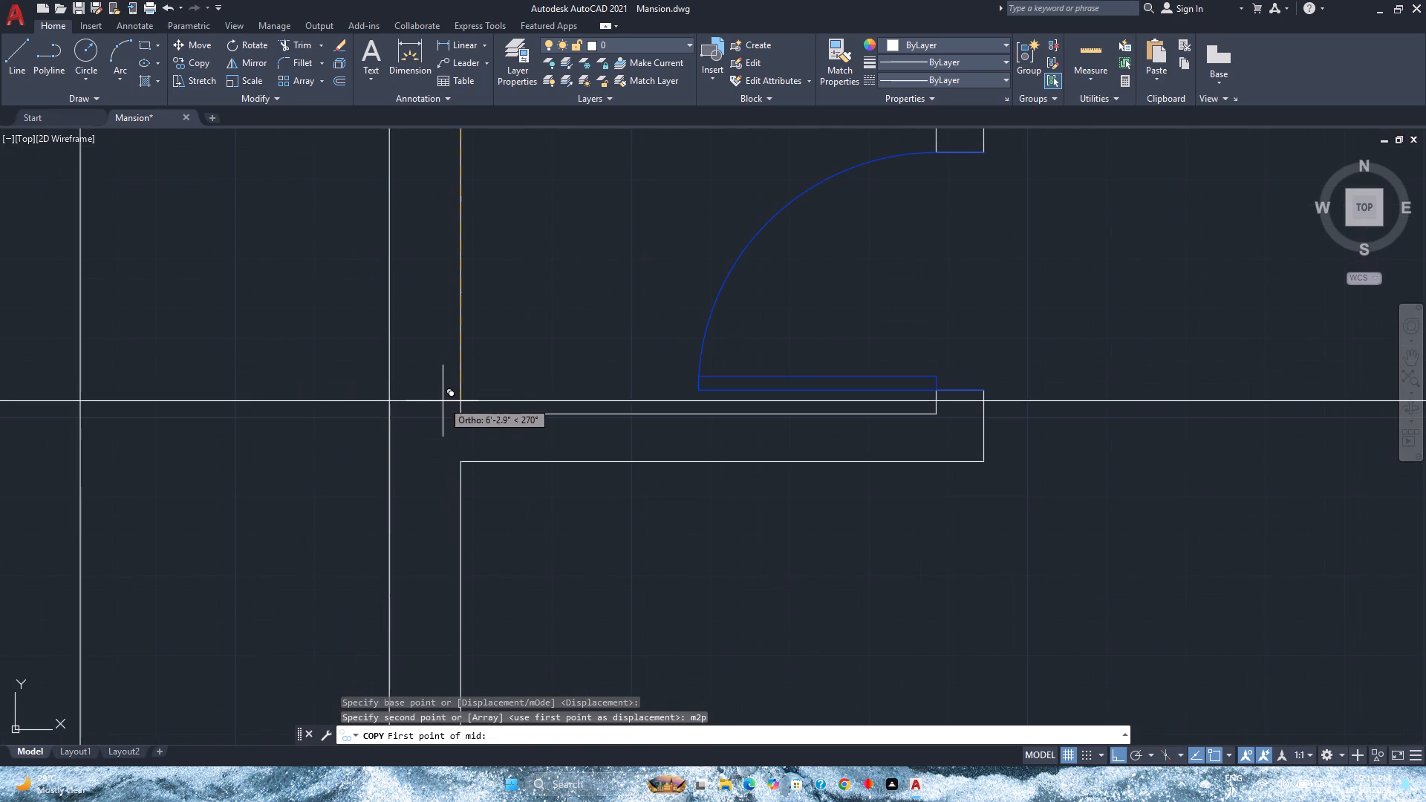
pyautogui.click(460, 410)
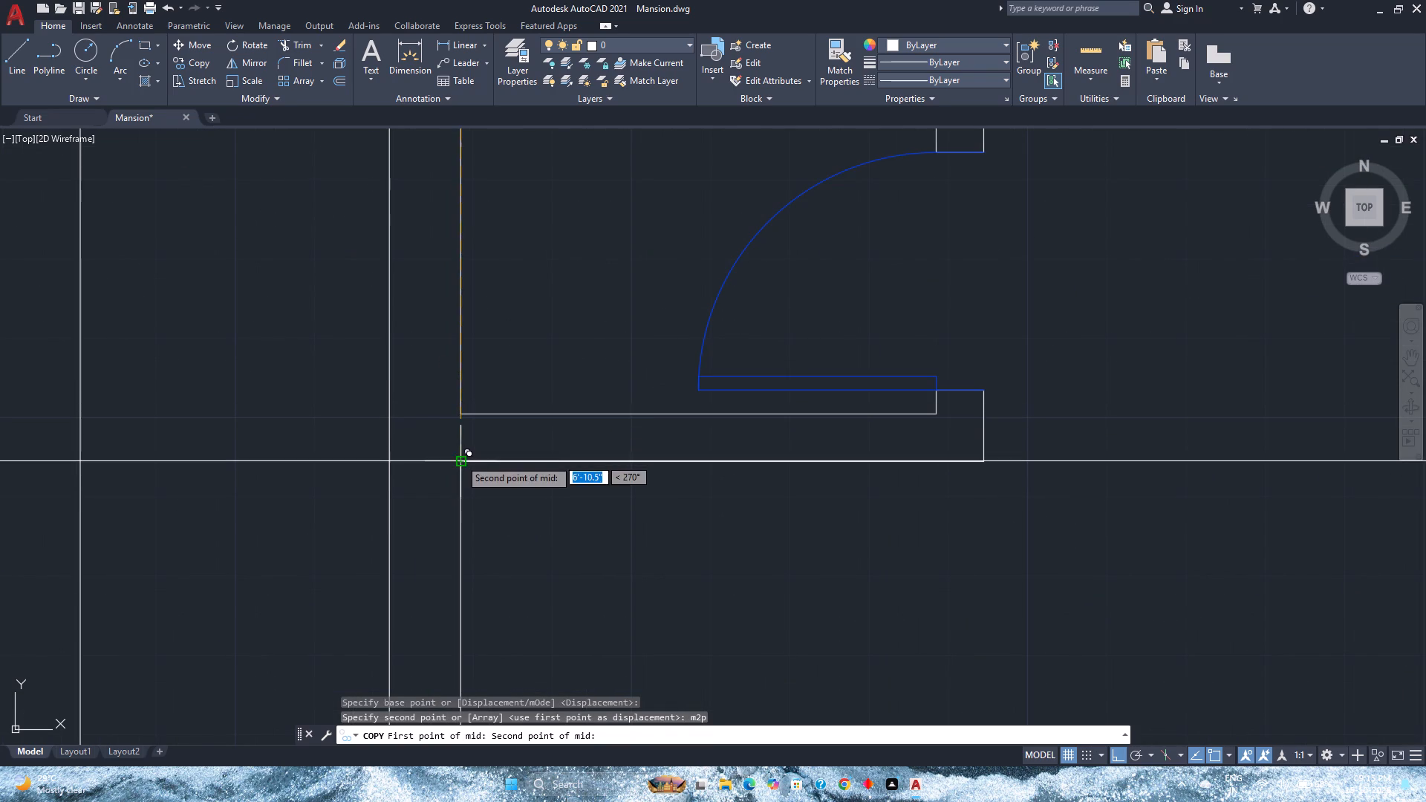
pyautogui.click(460, 460)
# Place another copy of the centreline midway between the faces of the next wall south, the one with the door openings.
pyautogui.scroll(-3, 460, 460)
pyautogui.moveTo(466, 490); pyautogui.dragTo(388, 371, button='middle')
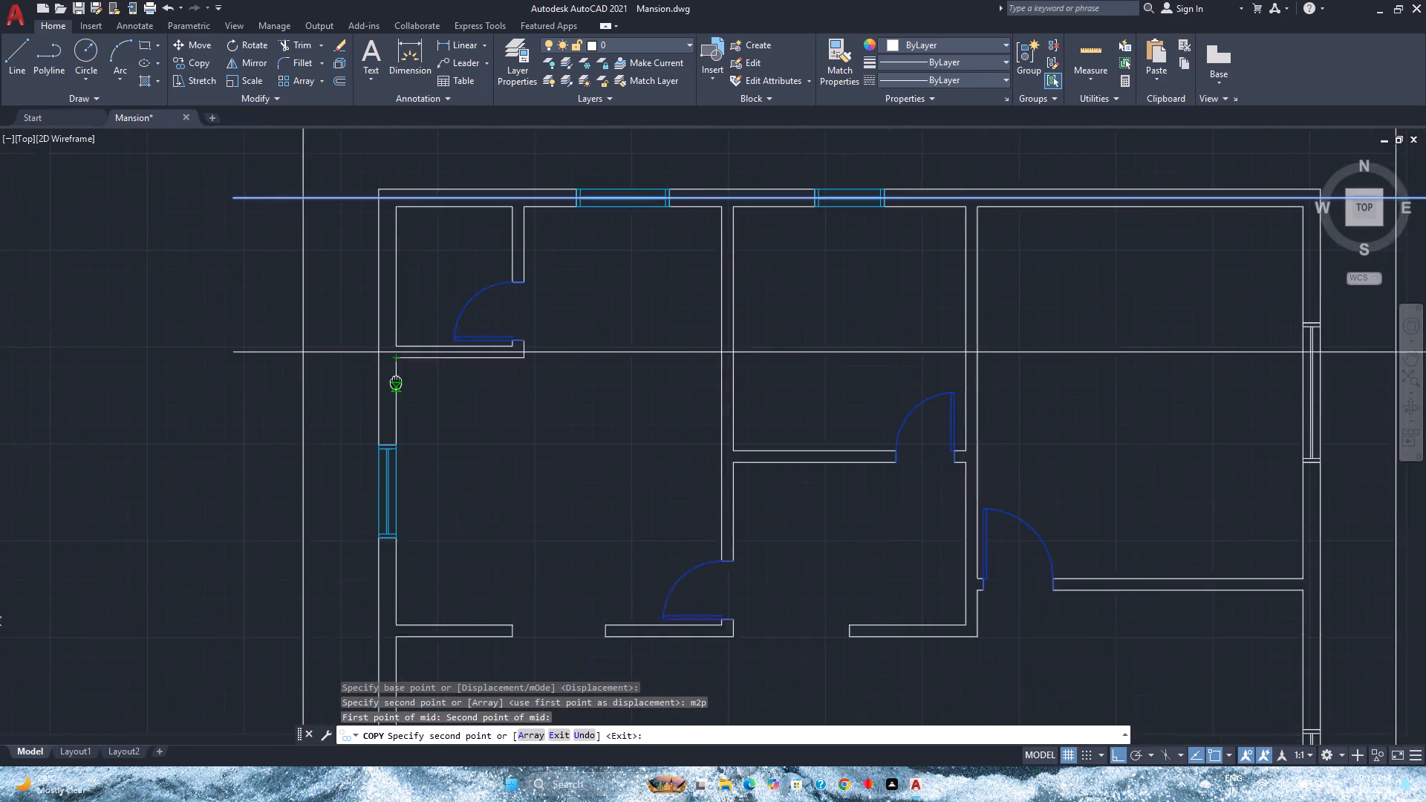
pyautogui.moveTo(388, 371); pyautogui.dragTo(365, 348, button='middle')
pyautogui.middleClick(365, 347)
pyautogui.scroll(-1, 365, 347)
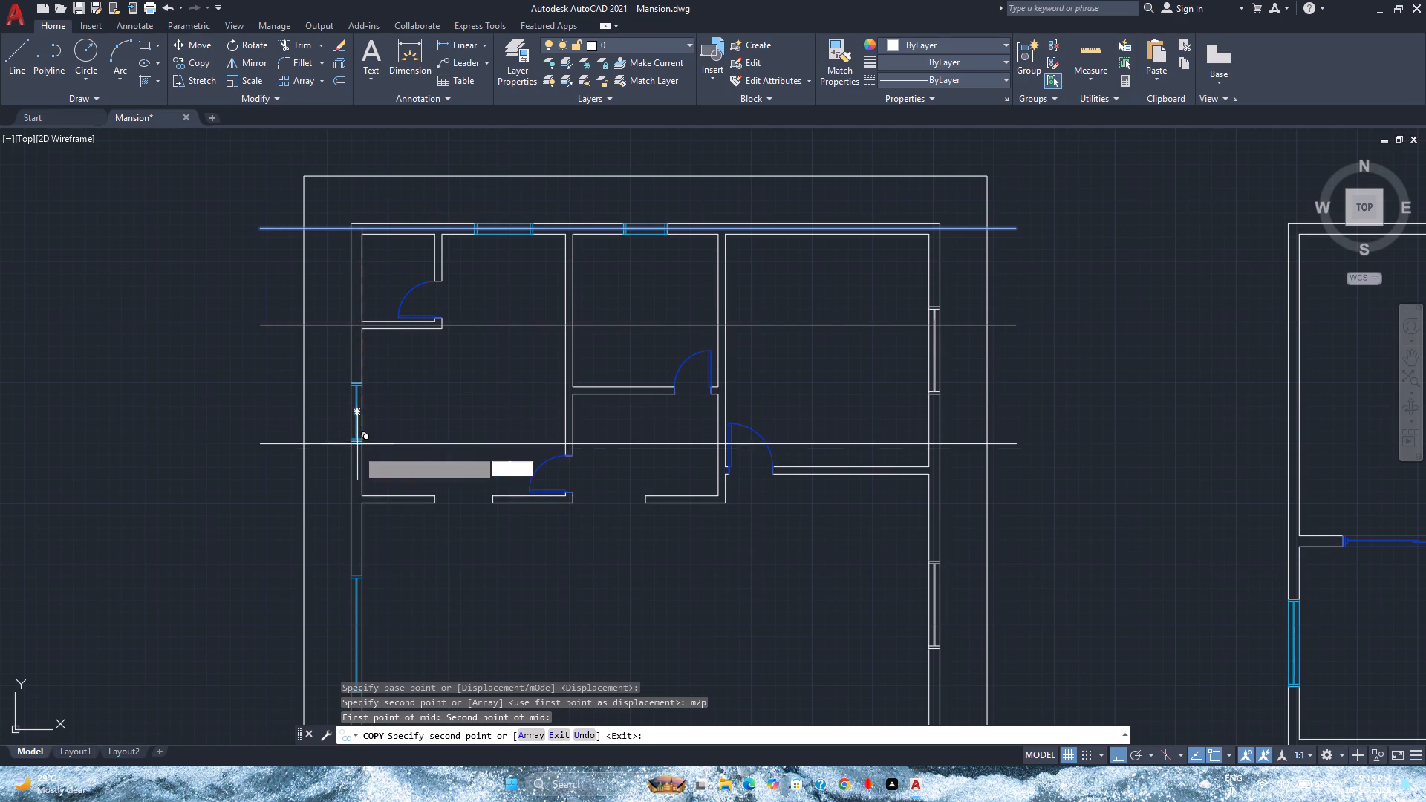
pyautogui.scroll(2, 368, 515)
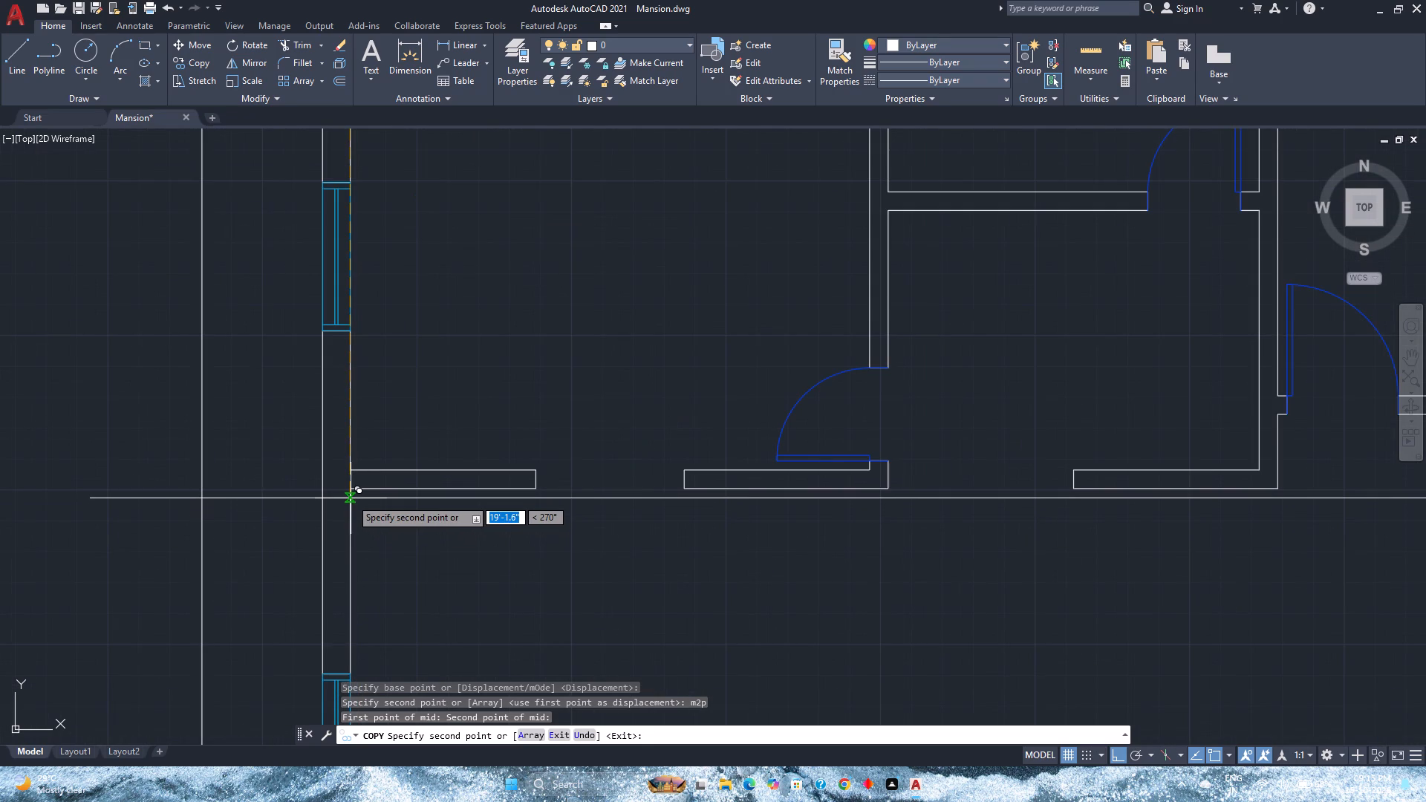
pyautogui.press('m')
pyautogui.press('2')
pyautogui.press('p')
pyautogui.press('Return')
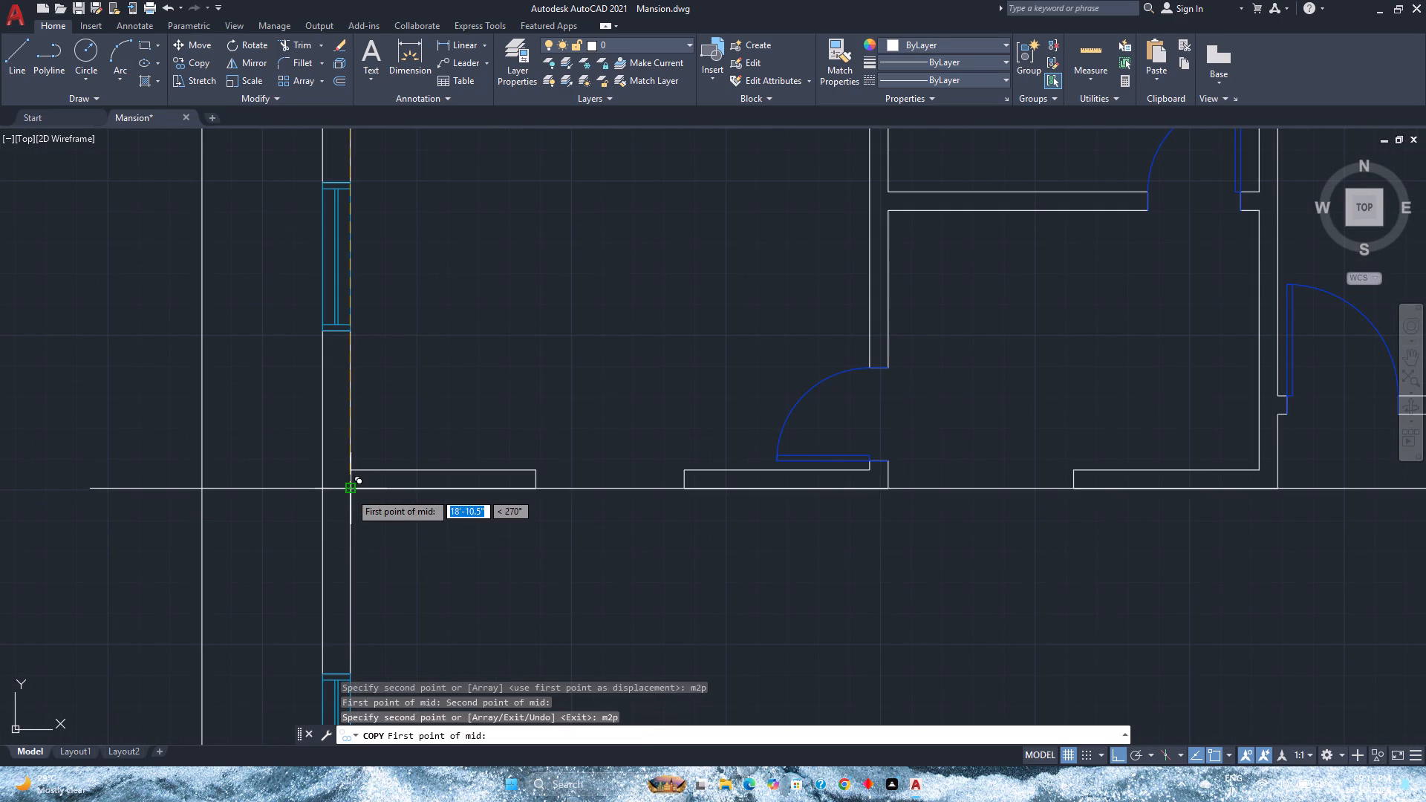
pyautogui.scroll(3, 350, 492)
pyautogui.click(348, 482)
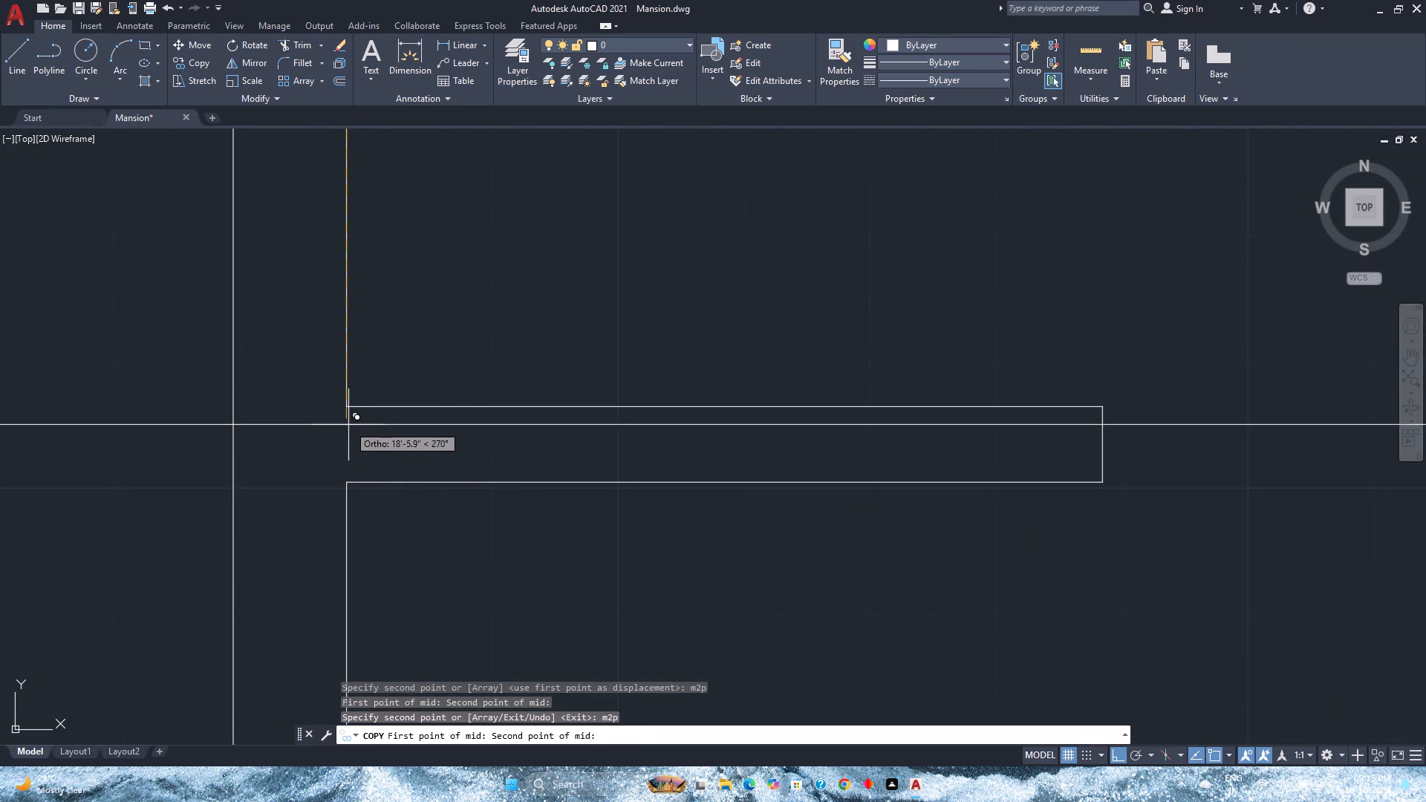
pyautogui.click(348, 409)
pyautogui.scroll(-6, 348, 409)
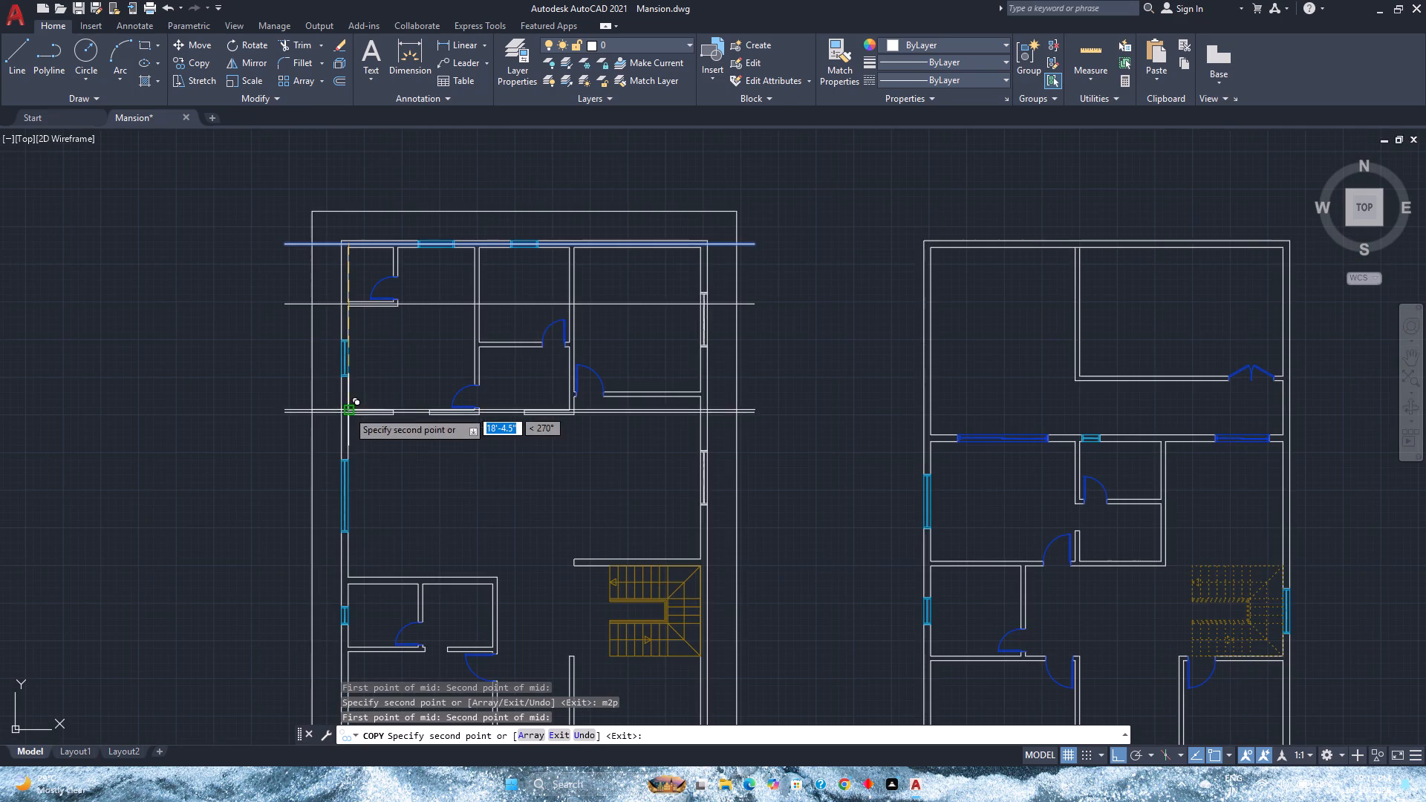
pyautogui.moveTo(369, 519); pyautogui.dragTo(348, 421, button='middle')
pyautogui.middleClick(348, 421)
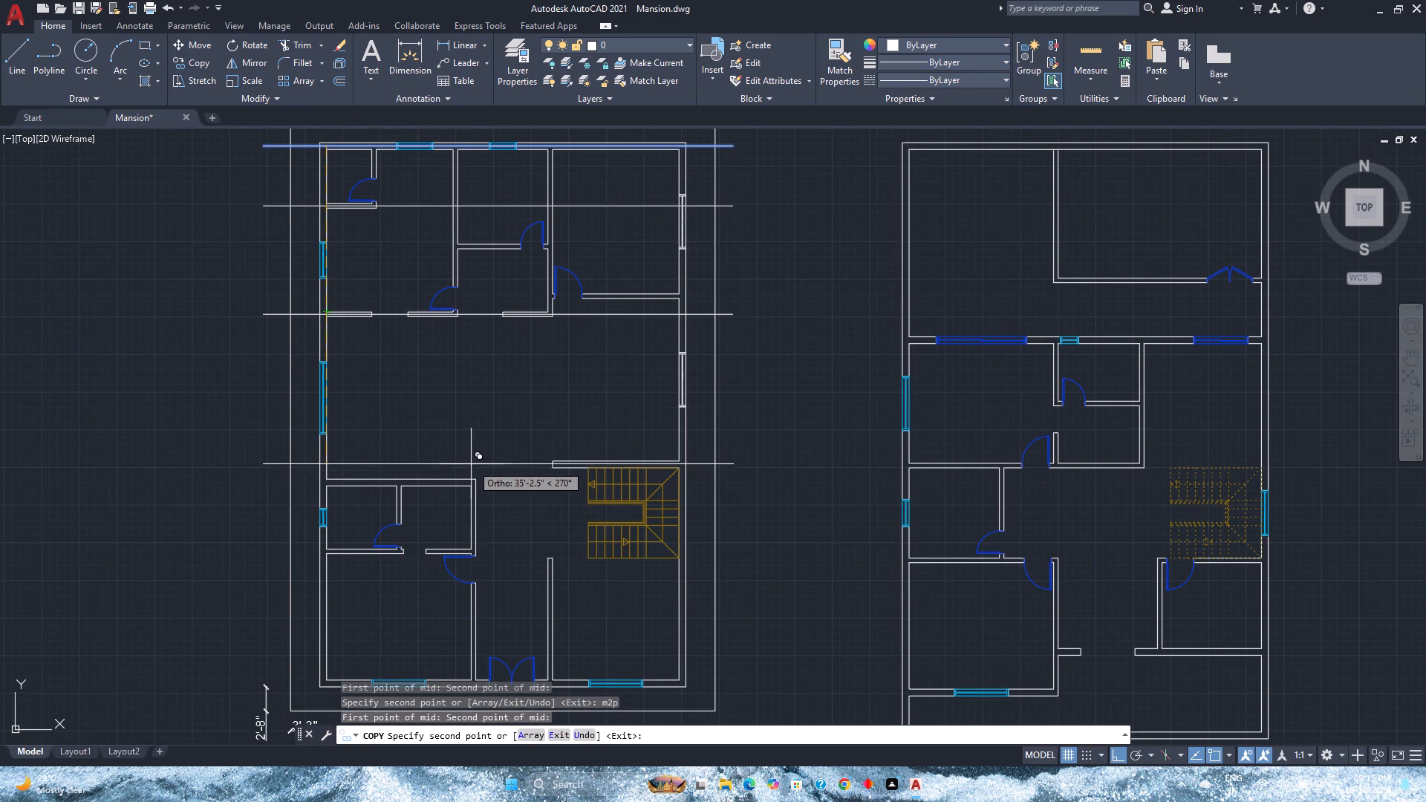
# Delete the centreline running through the small northwest room's south wall in the first plan.
pyautogui.press('Escape')
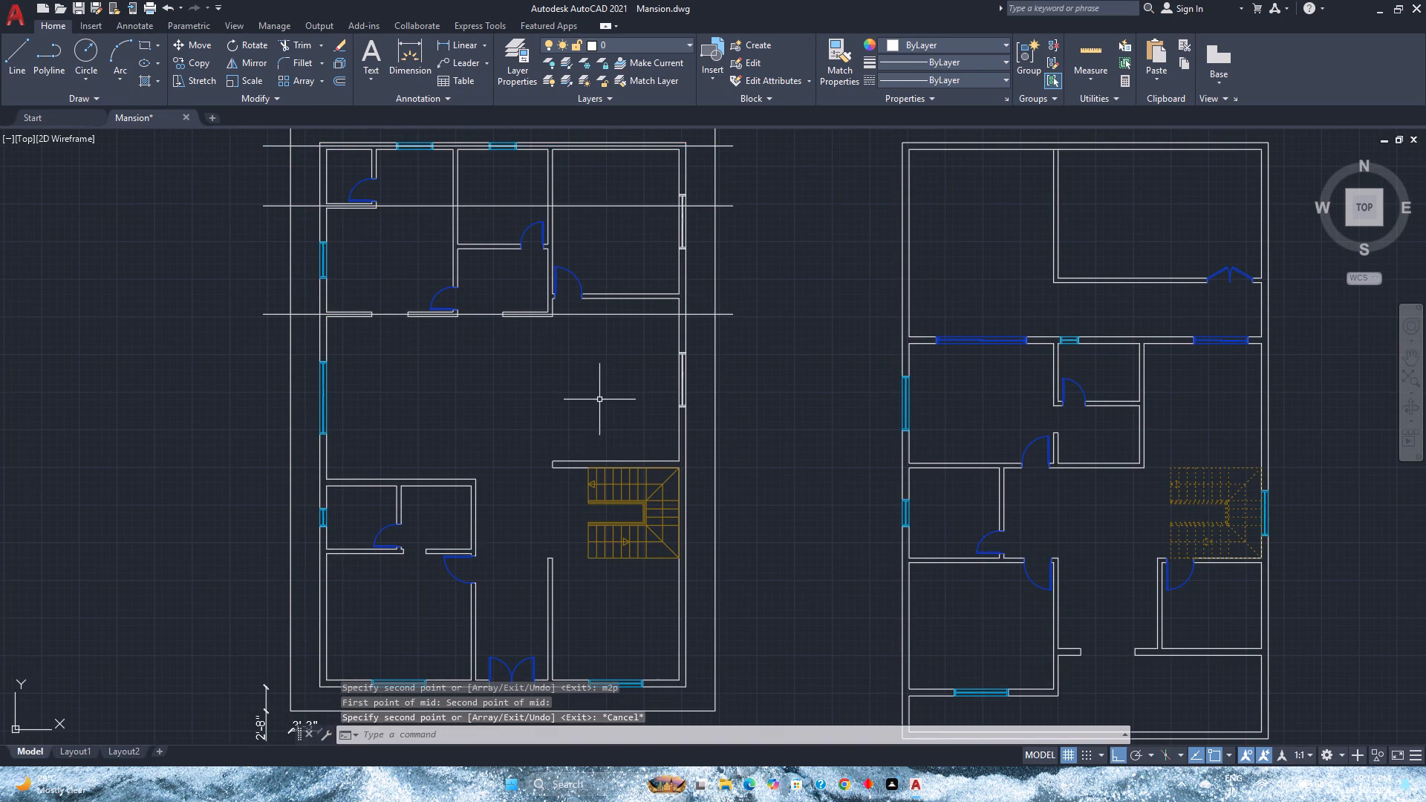
pyautogui.scroll(-1, 577, 340)
pyautogui.click(590, 273)
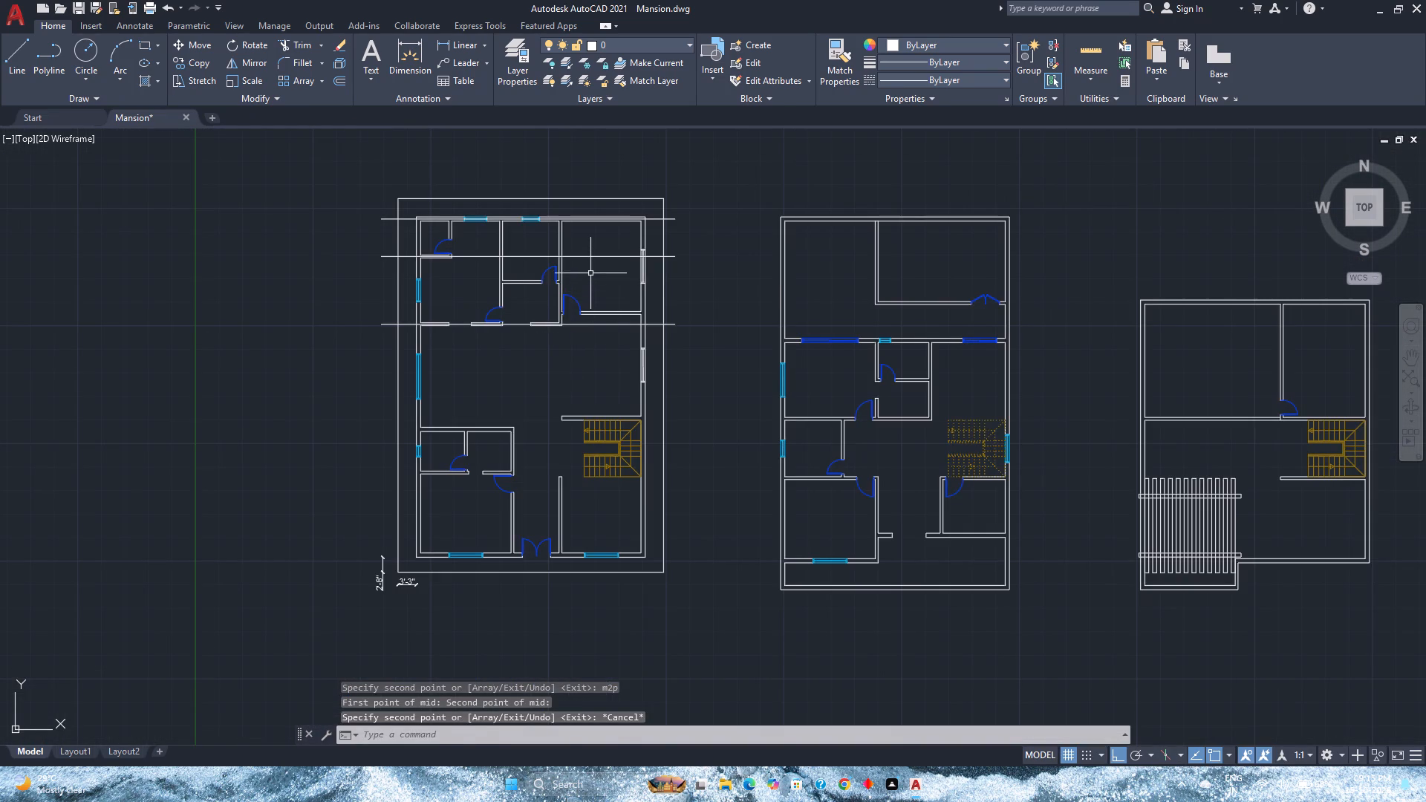
pyautogui.click(576, 244)
pyautogui.press('Delete')
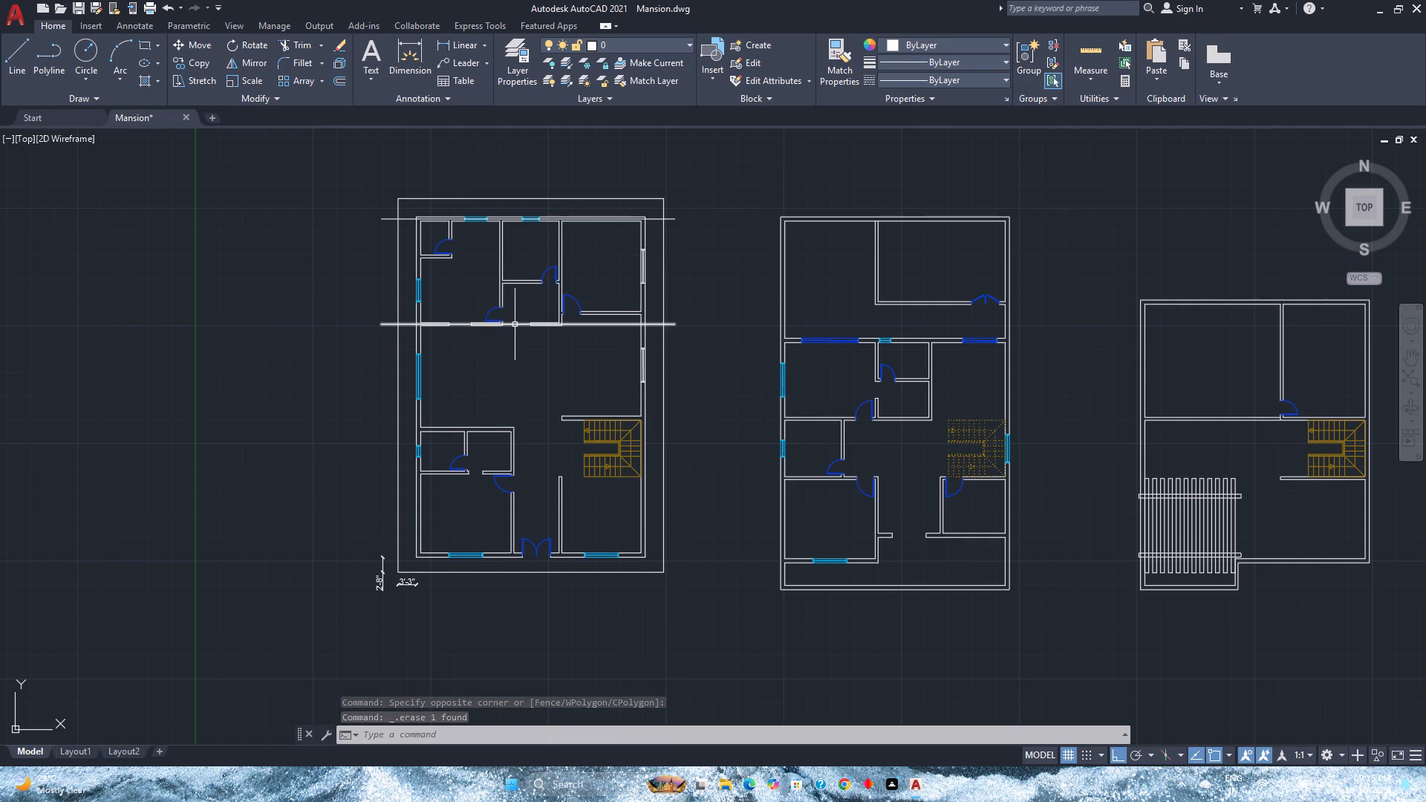
# Copy the centreline of the wall with door openings south to the wall along the stairs' north side, matching wall-end corners.
pyautogui.click(574, 323)
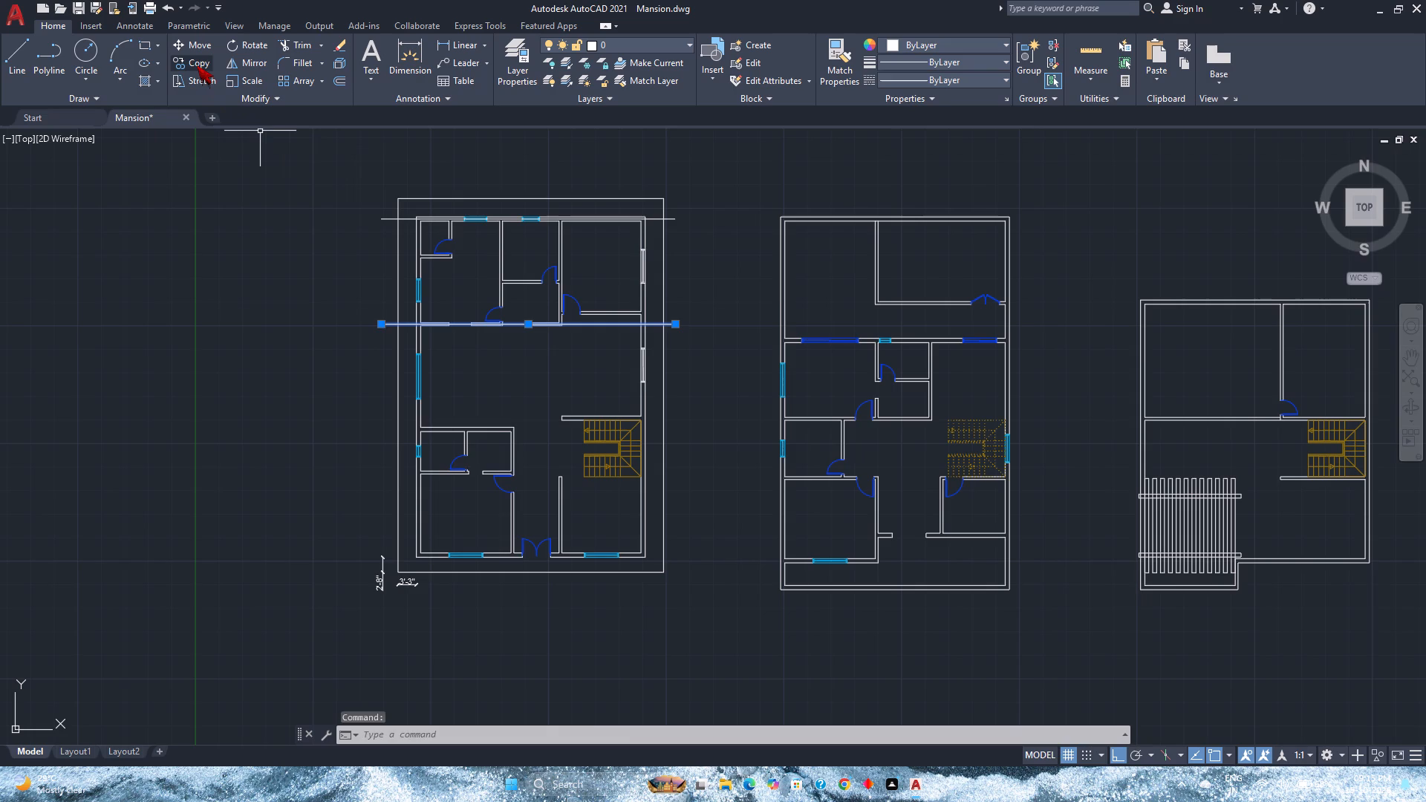
pyautogui.click(197, 65)
pyautogui.scroll(4, 535, 322)
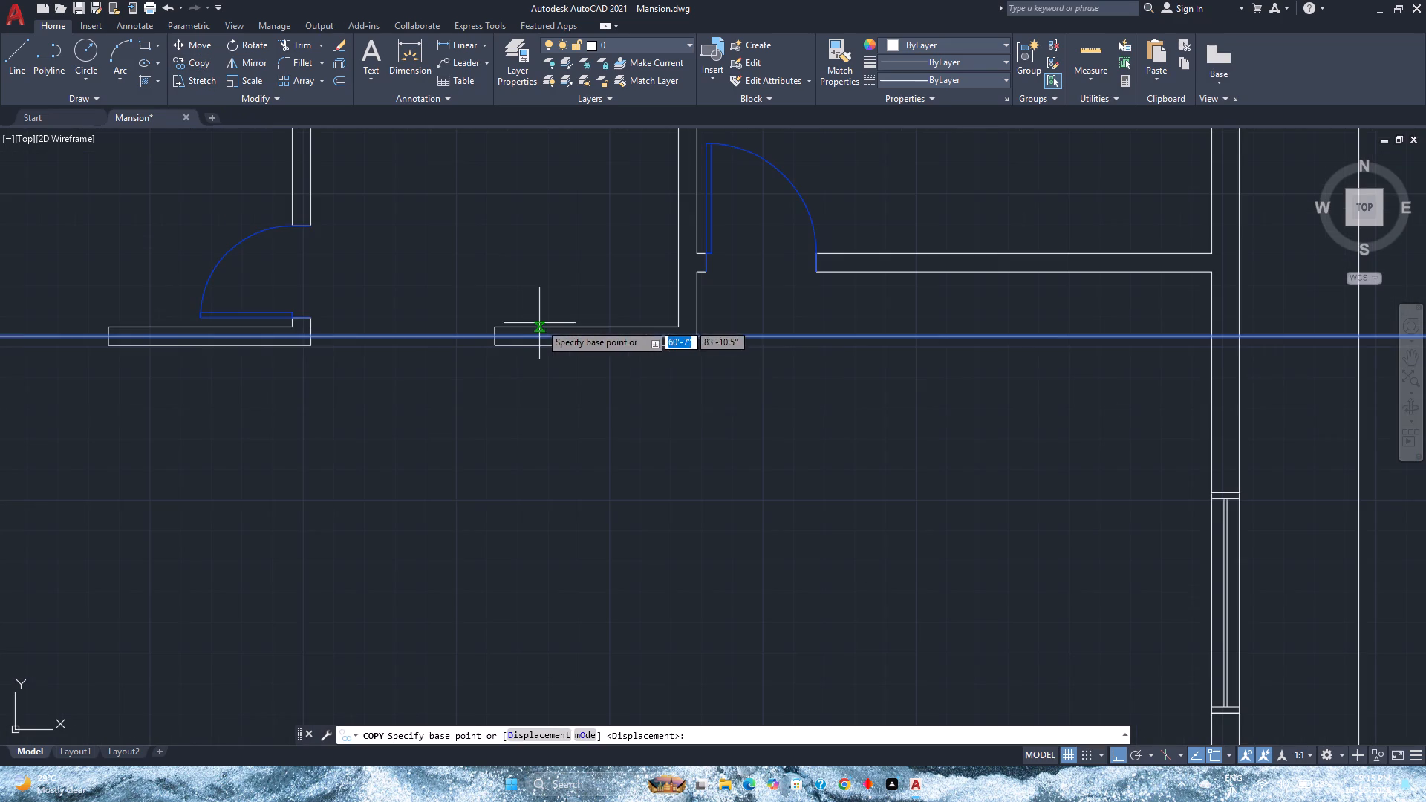
pyautogui.scroll(-1, 645, 381)
pyautogui.moveTo(696, 382); pyautogui.dragTo(686, 288, button='middle')
pyautogui.click(668, 268)
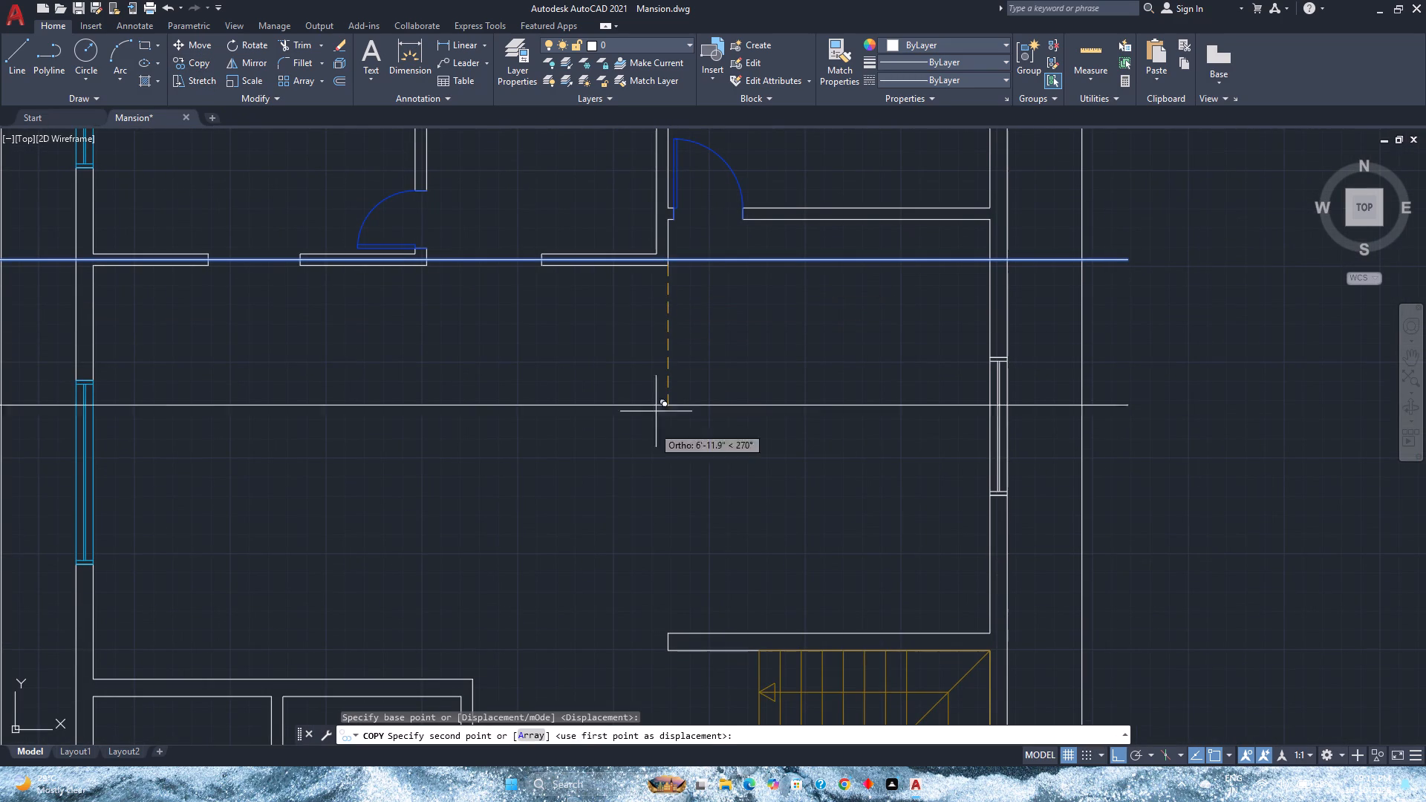
pyautogui.click(667, 653)
pyautogui.scroll(-2, 667, 653)
pyautogui.moveTo(667, 653); pyautogui.dragTo(647, 544, button='middle')
pyautogui.middleClick(647, 544)
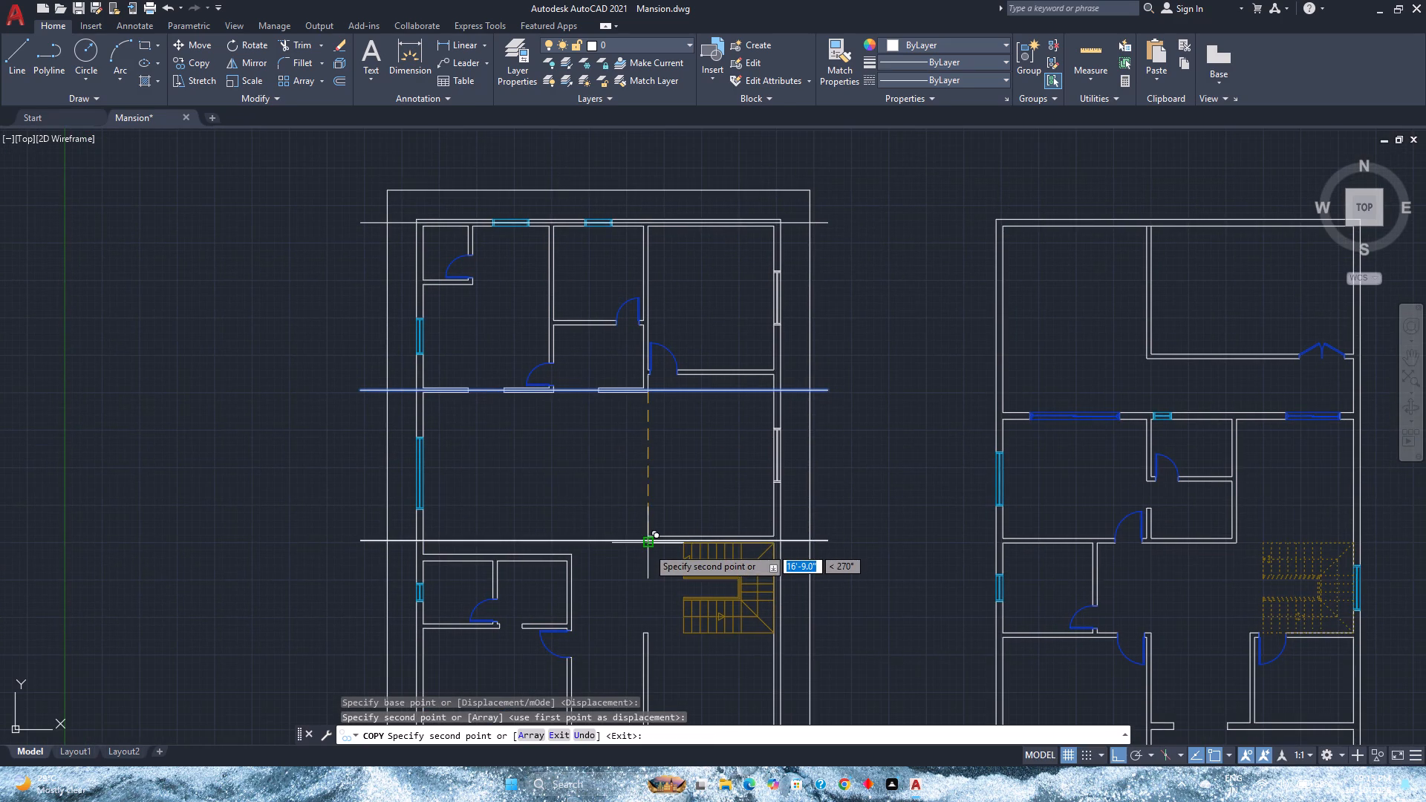
pyautogui.press('Escape')
# Move the new centreline vertically onto the midpoint of the west end of the wall north of the stairs.
pyautogui.scroll(3, 648, 547)
pyautogui.click(613, 546)
pyautogui.click(560, 501)
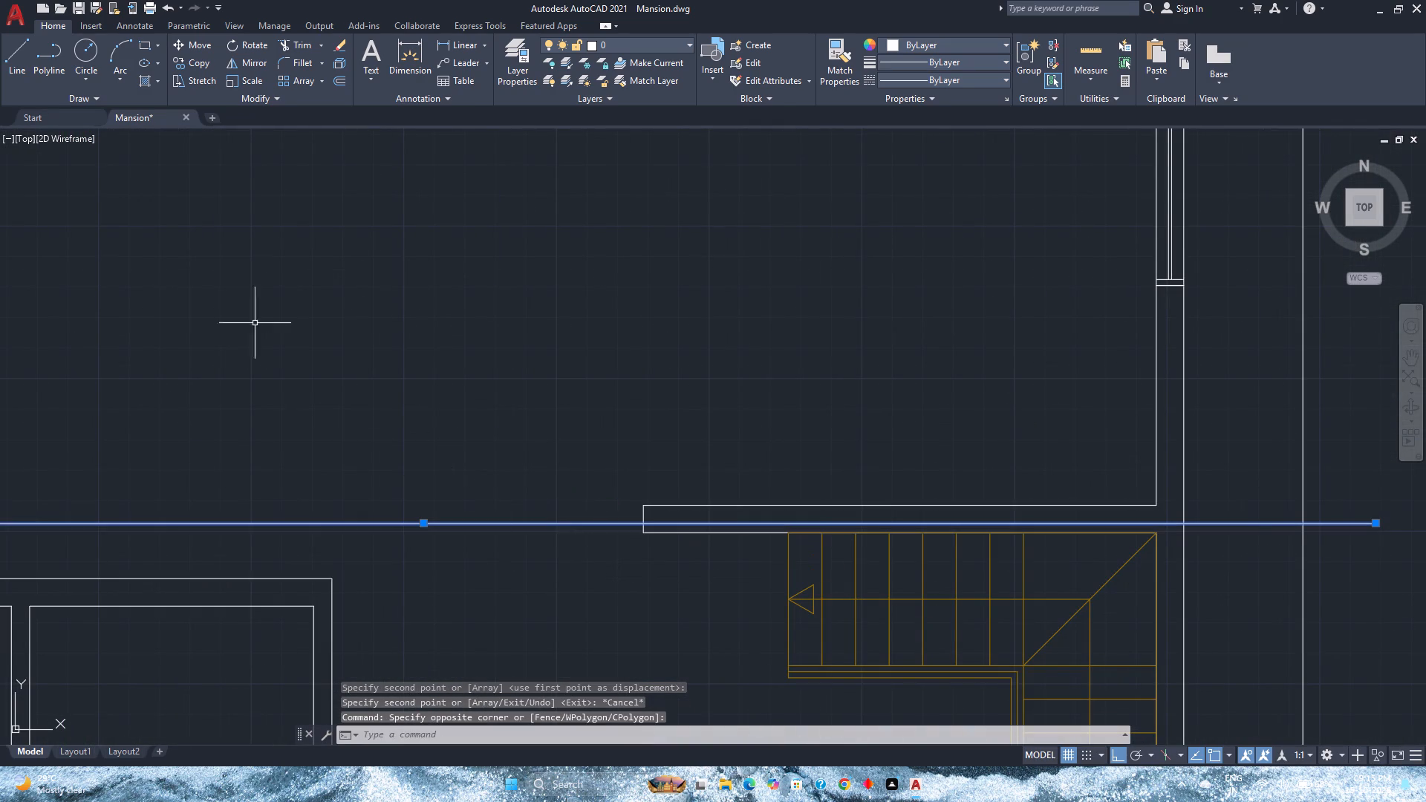
pyautogui.click(185, 46)
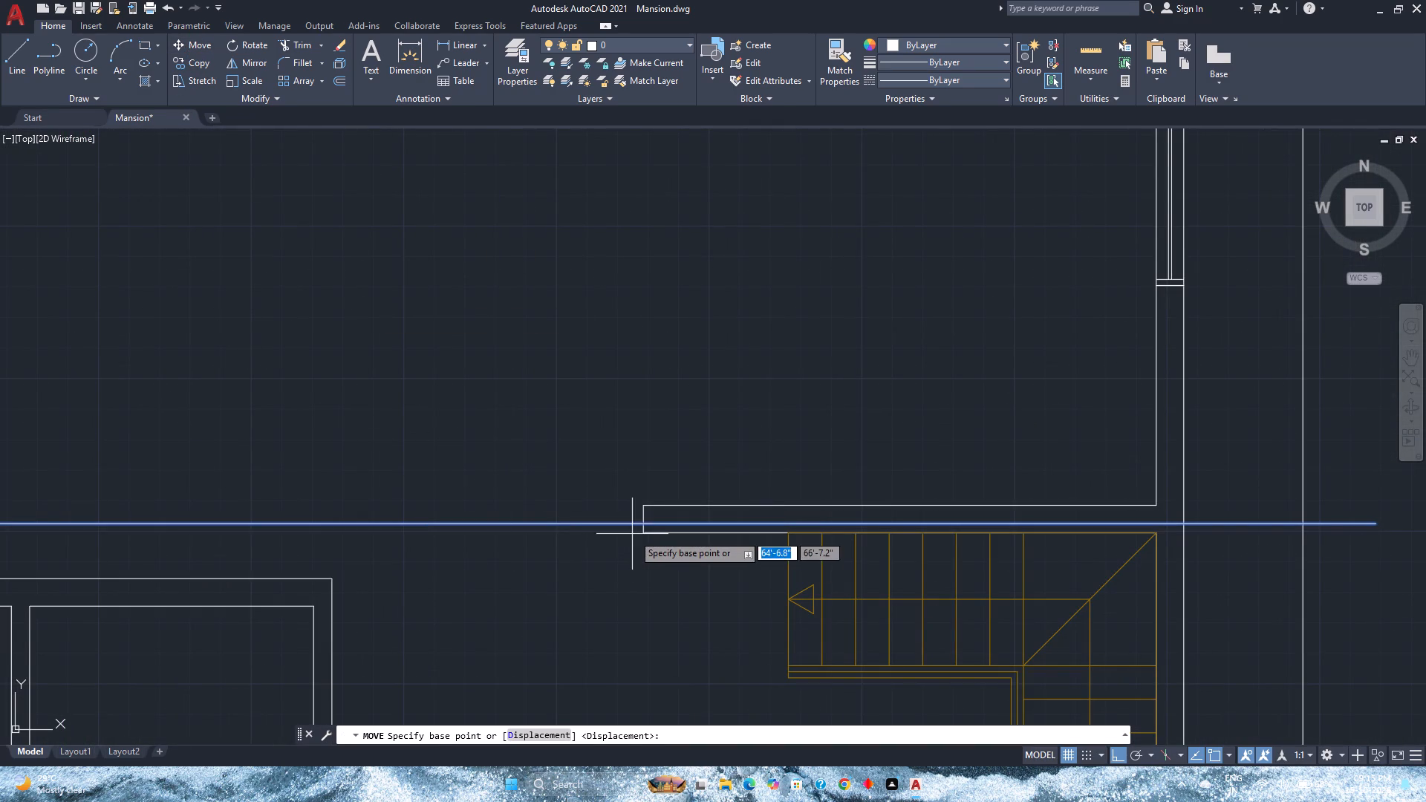
pyautogui.scroll(4, 634, 534)
pyautogui.click(657, 503)
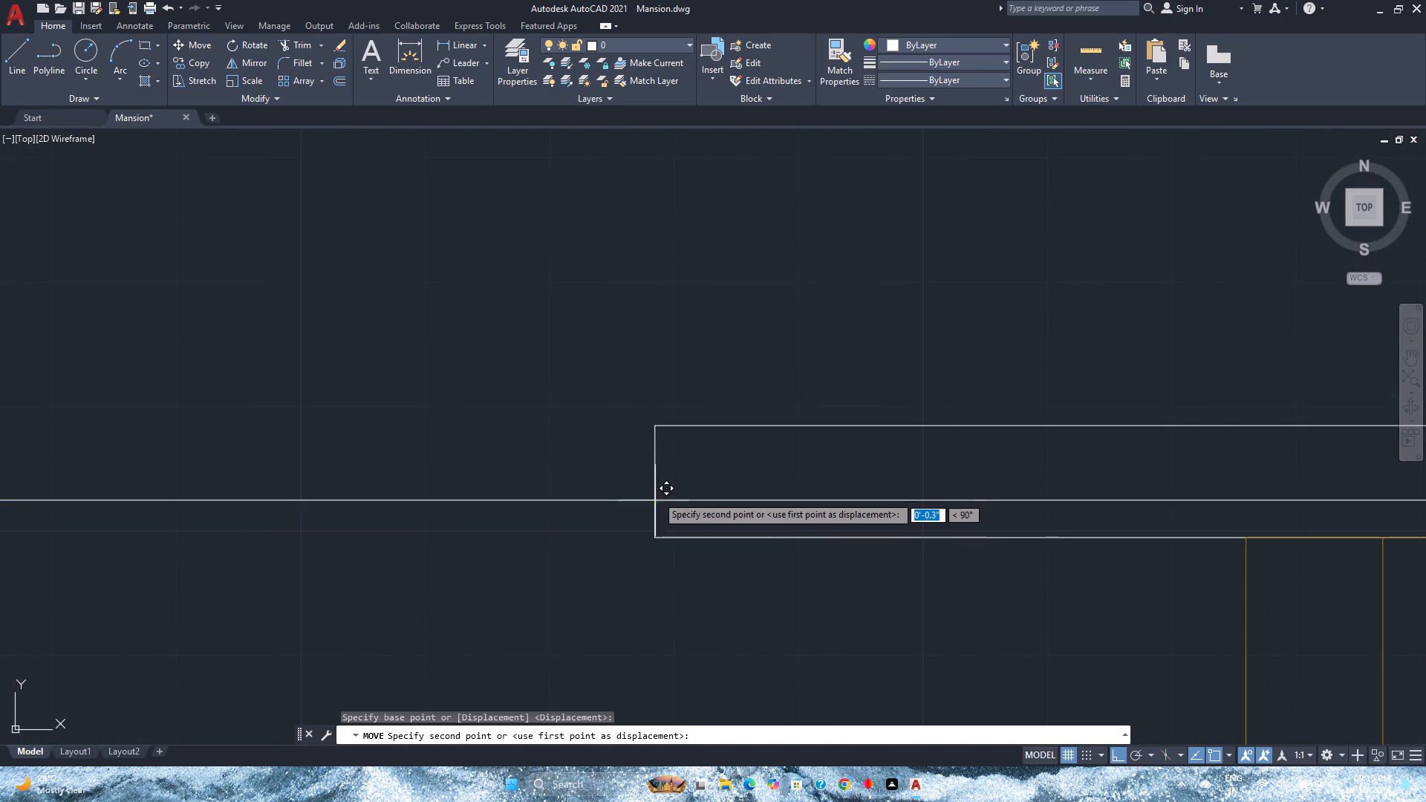
pyautogui.click(657, 485)
# Copy the stair wall centreline south onto the midpoint between the inner and outer faces of the first plan's south wall.
pyautogui.scroll(-5, 657, 485)
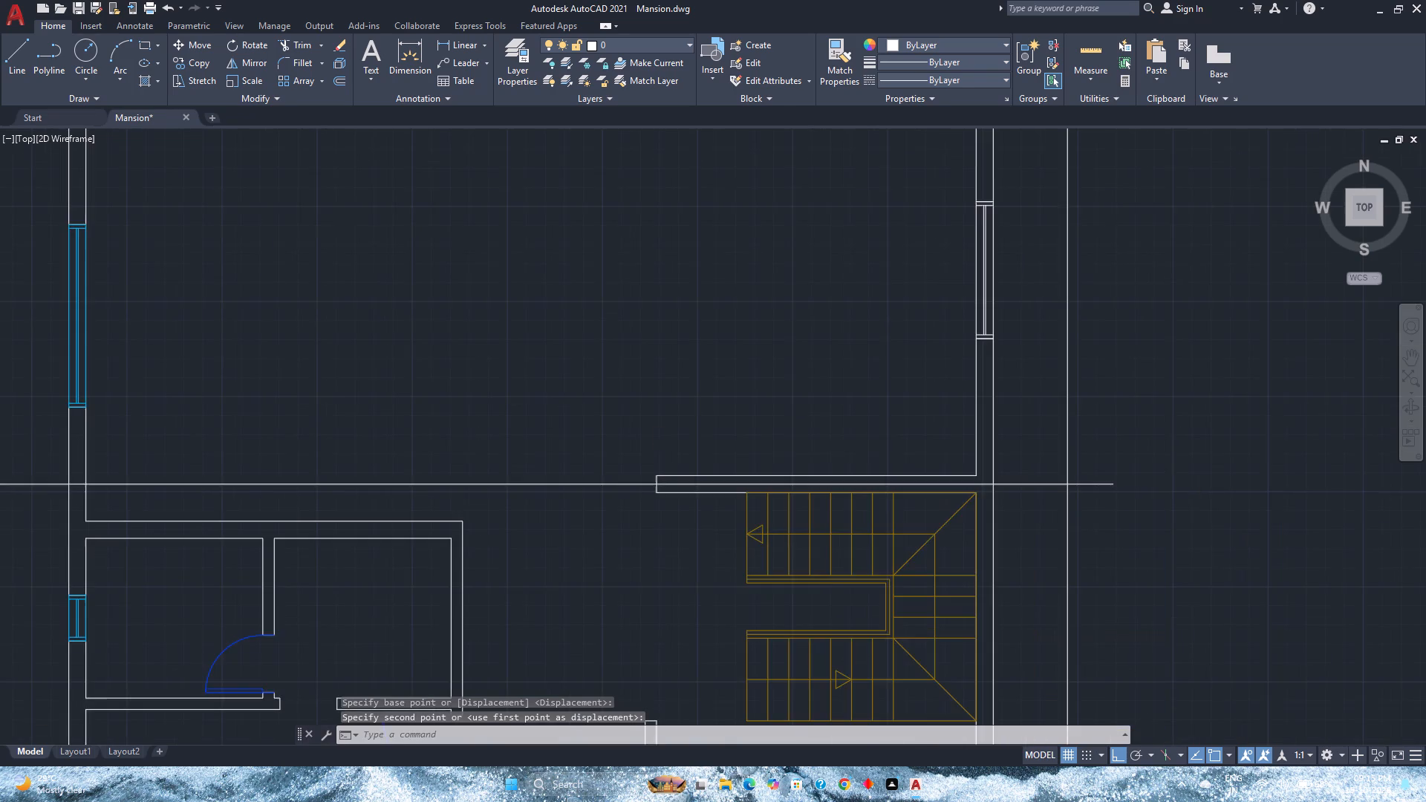
pyautogui.scroll(-1, 639, 514)
pyautogui.moveTo(638, 515); pyautogui.dragTo(613, 402, button='middle')
pyautogui.moveTo(613, 402); pyautogui.dragTo(612, 395, button='middle')
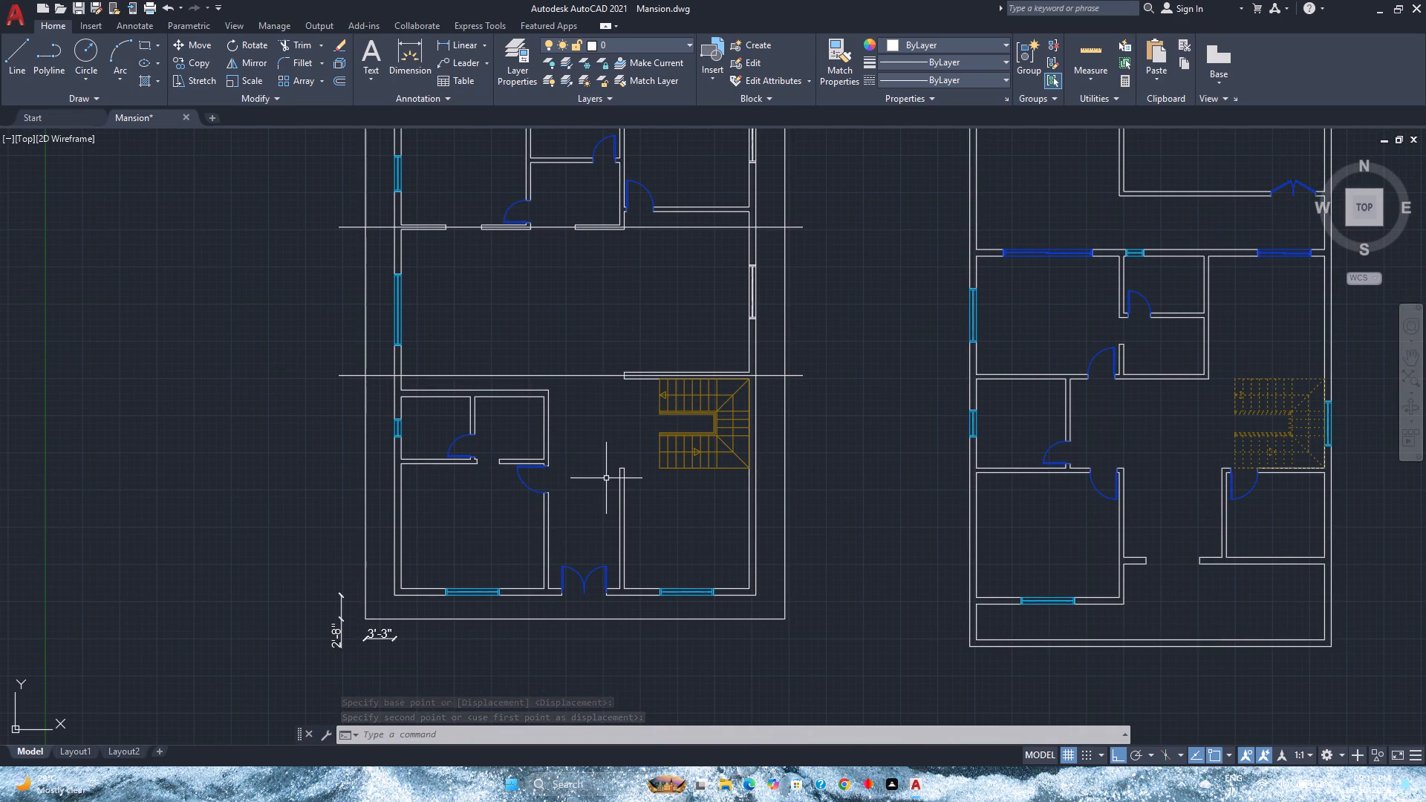
pyautogui.scroll(-1, 547, 400)
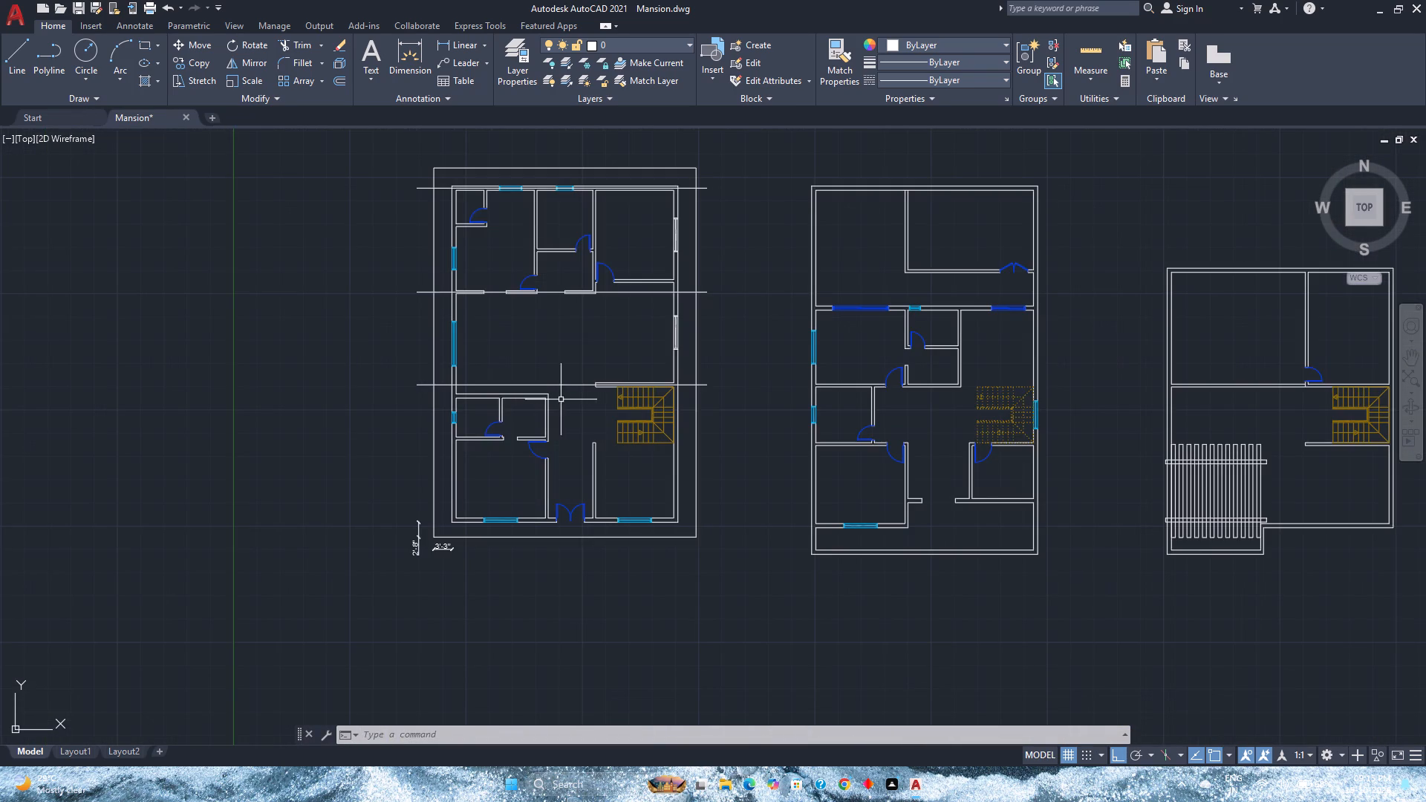
pyautogui.click(587, 394)
pyautogui.click(576, 376)
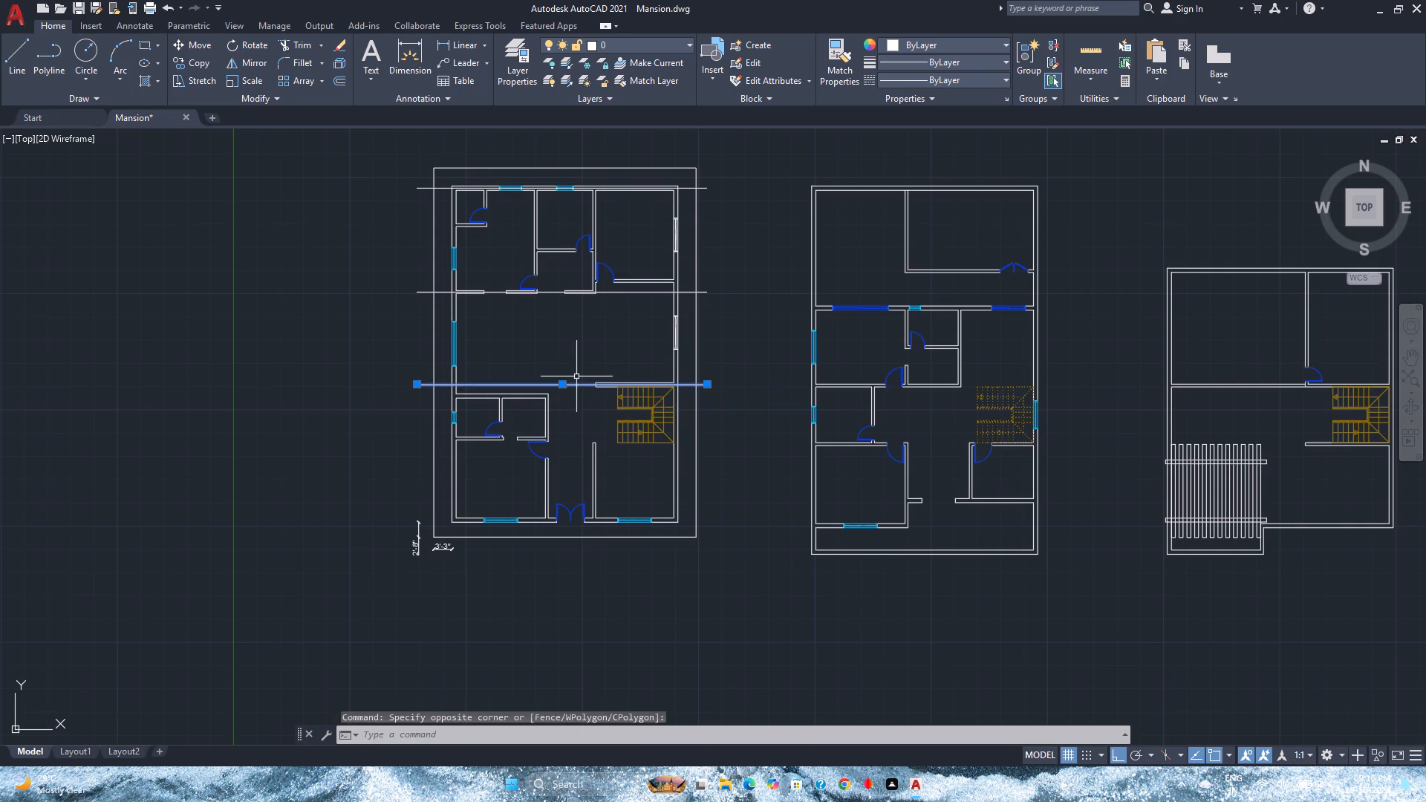
pyautogui.click(204, 56)
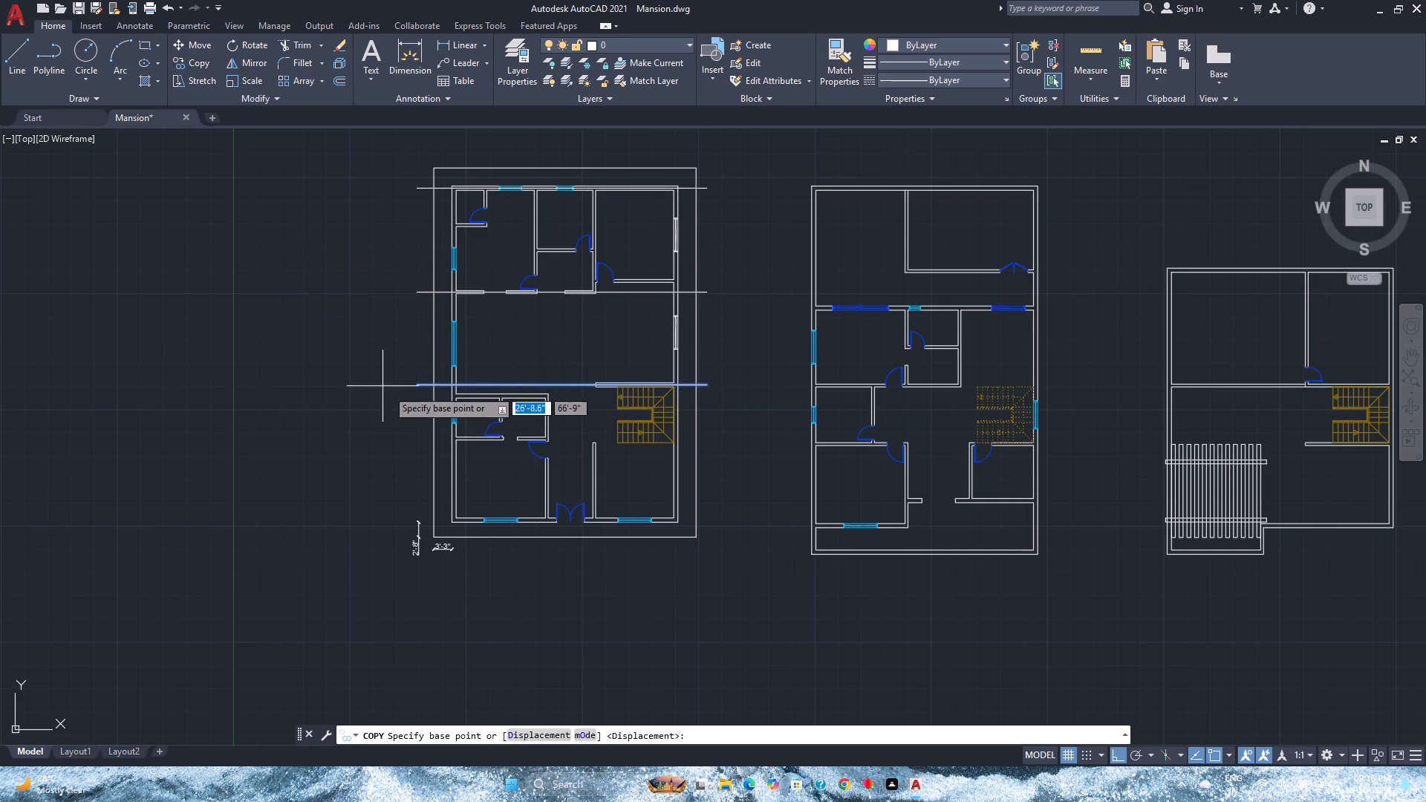
pyautogui.scroll(2, 423, 397)
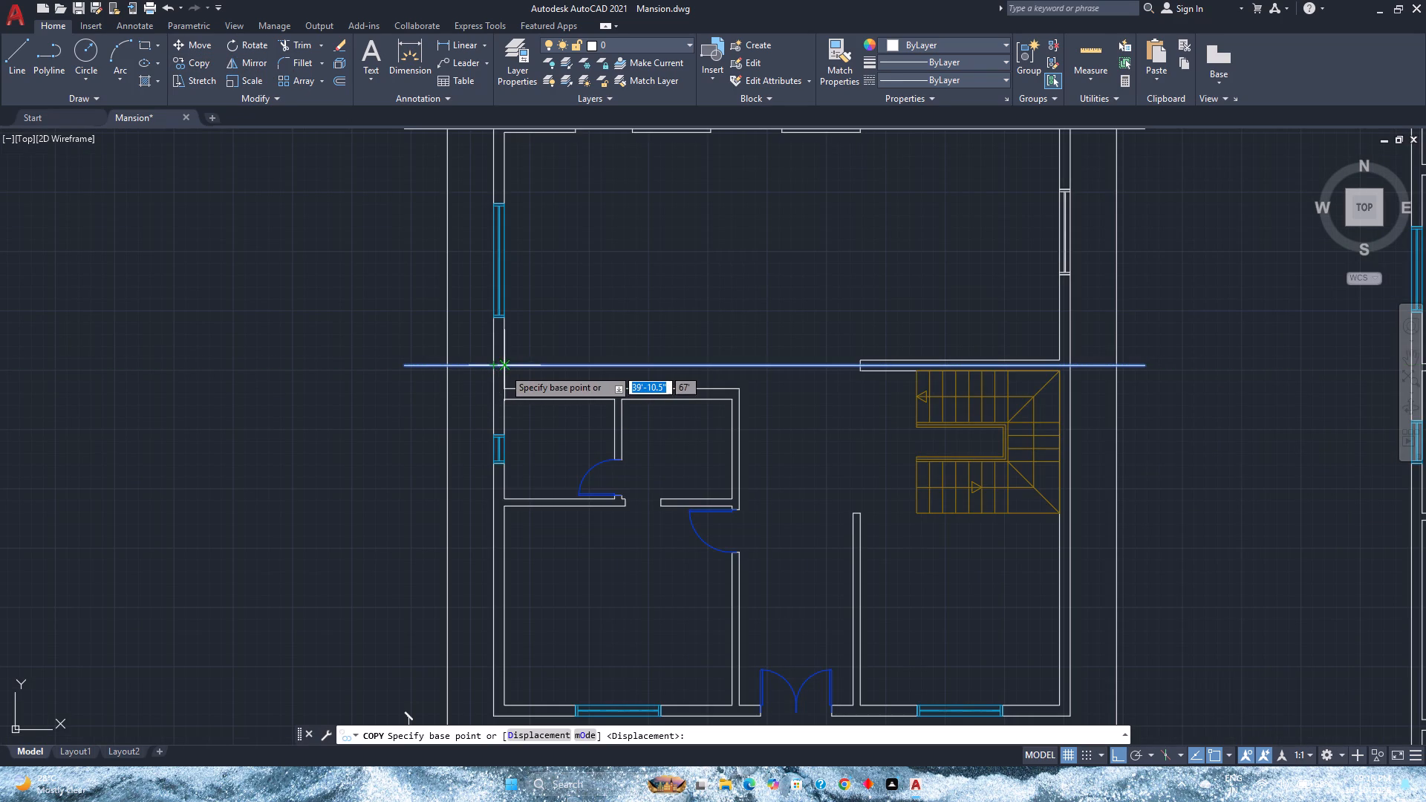
pyautogui.click(504, 368)
pyautogui.moveTo(515, 541); pyautogui.dragTo(550, 359, button='middle')
pyautogui.middleClick(550, 359)
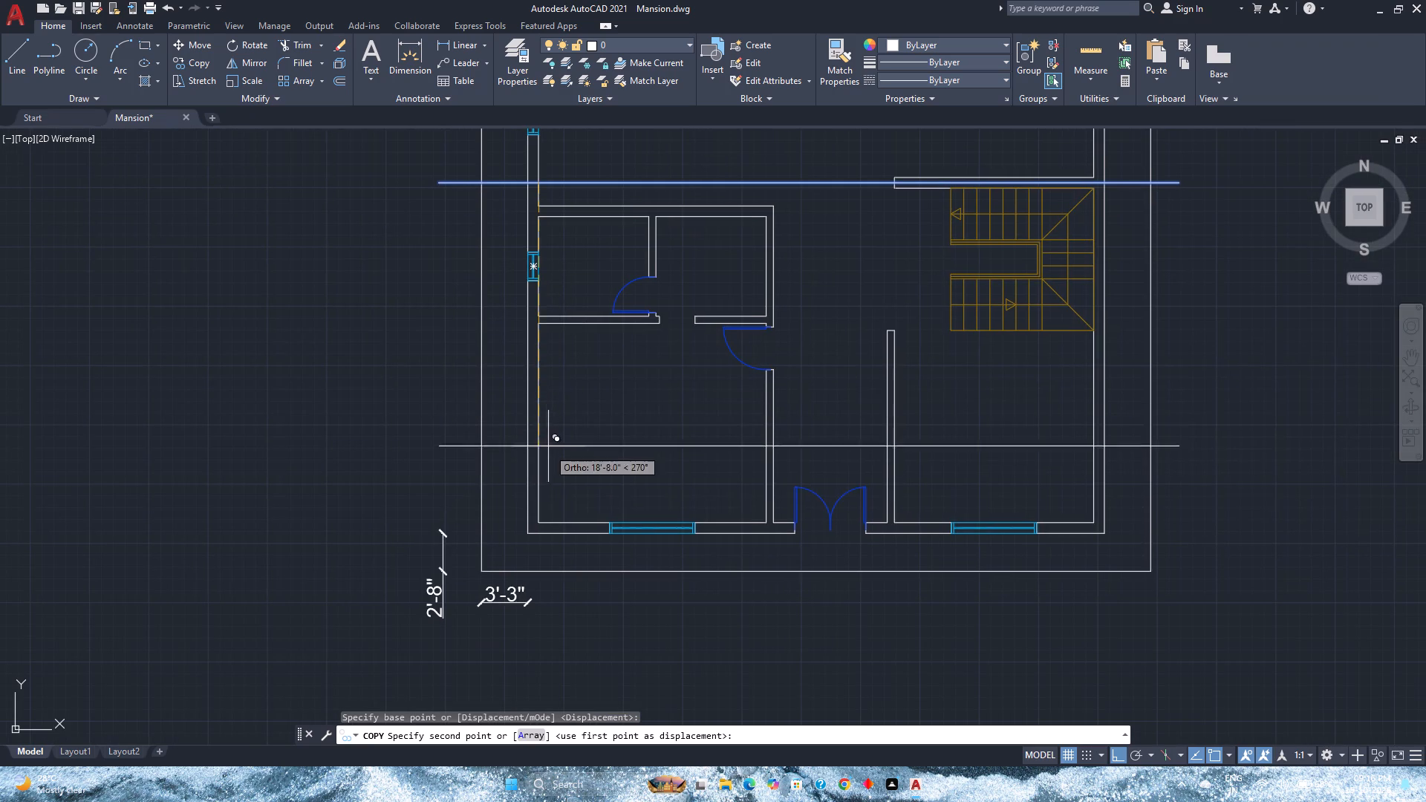
pyautogui.scroll(3, 538, 521)
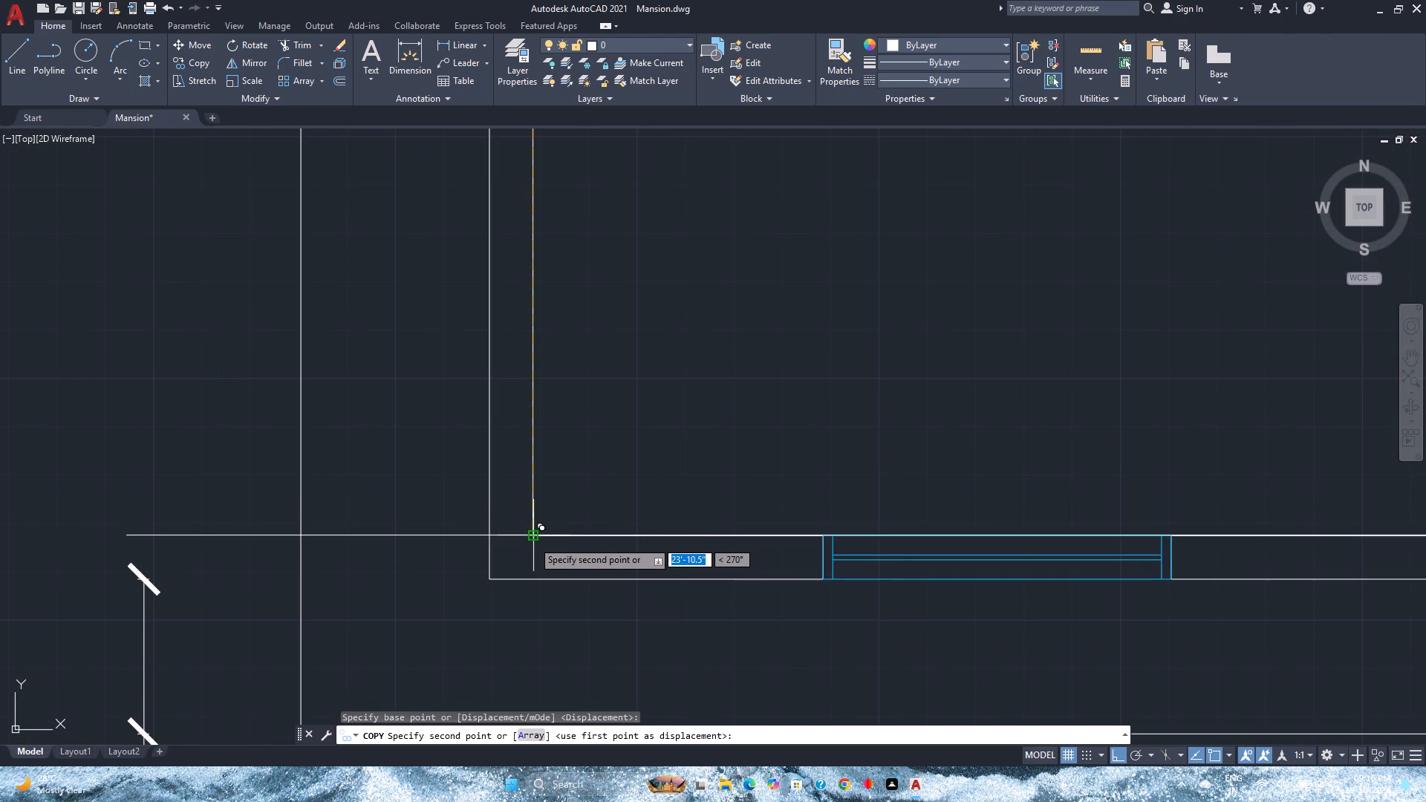
pyautogui.write('m2p')
pyautogui.press('Return')
pyautogui.click(533, 538)
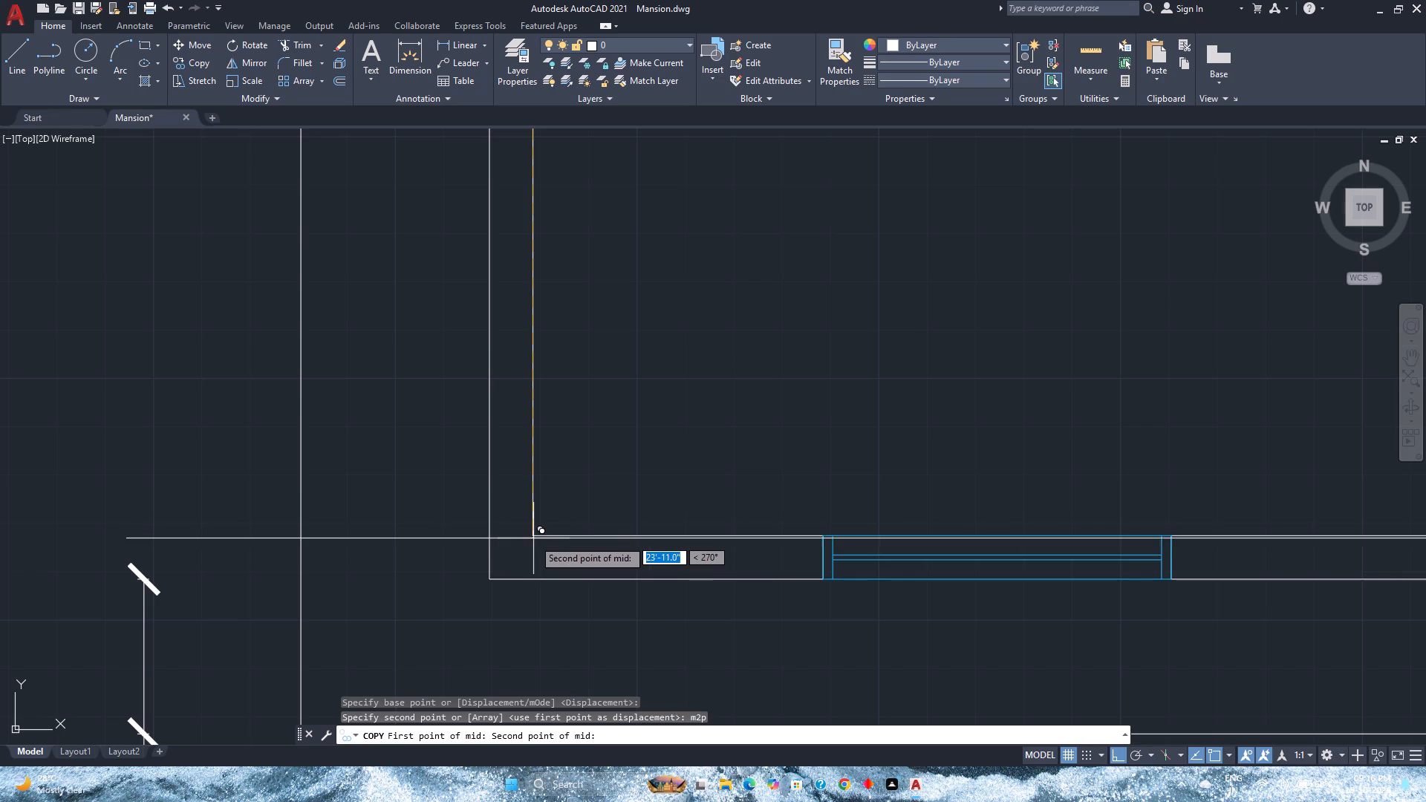
pyautogui.click(534, 579)
pyautogui.scroll(-2, 534, 579)
pyautogui.press('Escape')
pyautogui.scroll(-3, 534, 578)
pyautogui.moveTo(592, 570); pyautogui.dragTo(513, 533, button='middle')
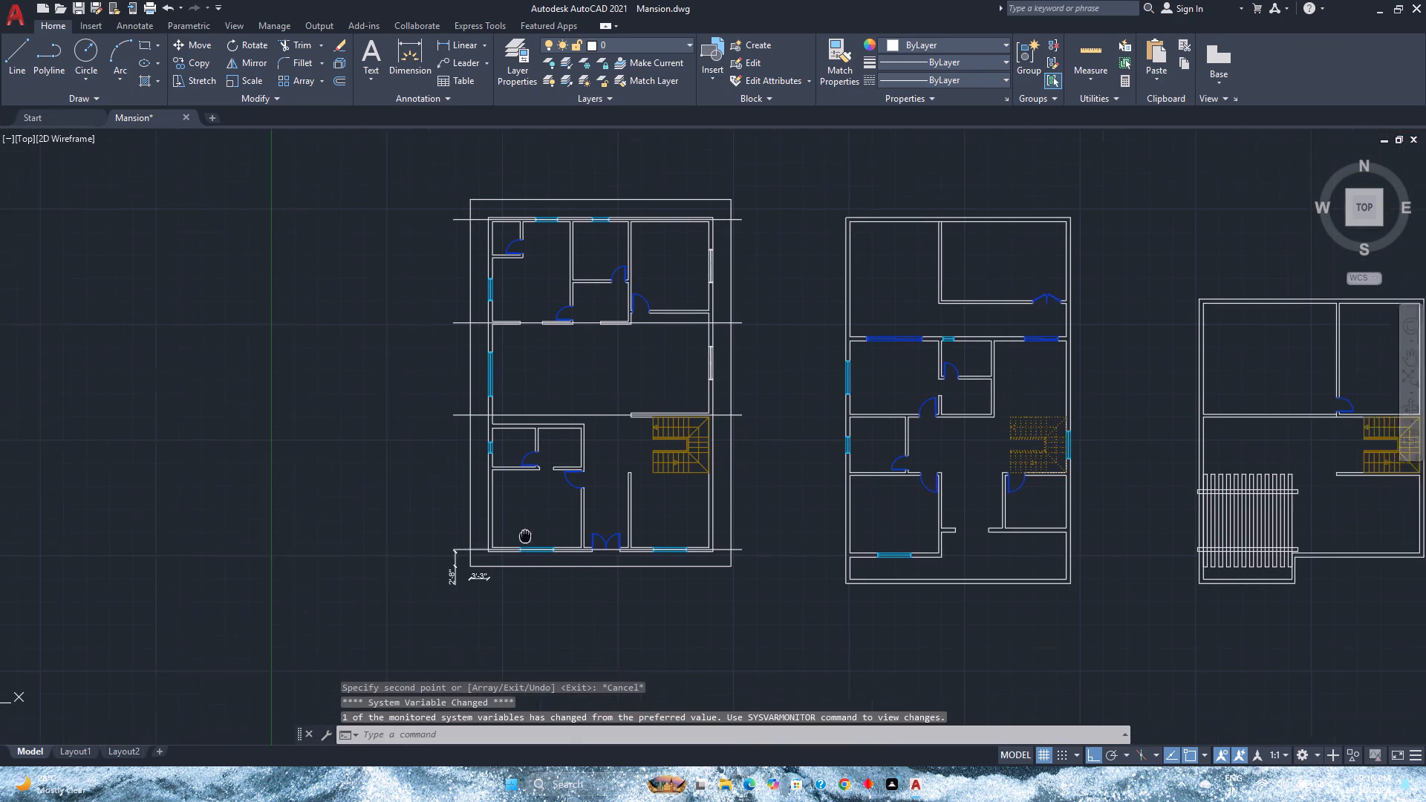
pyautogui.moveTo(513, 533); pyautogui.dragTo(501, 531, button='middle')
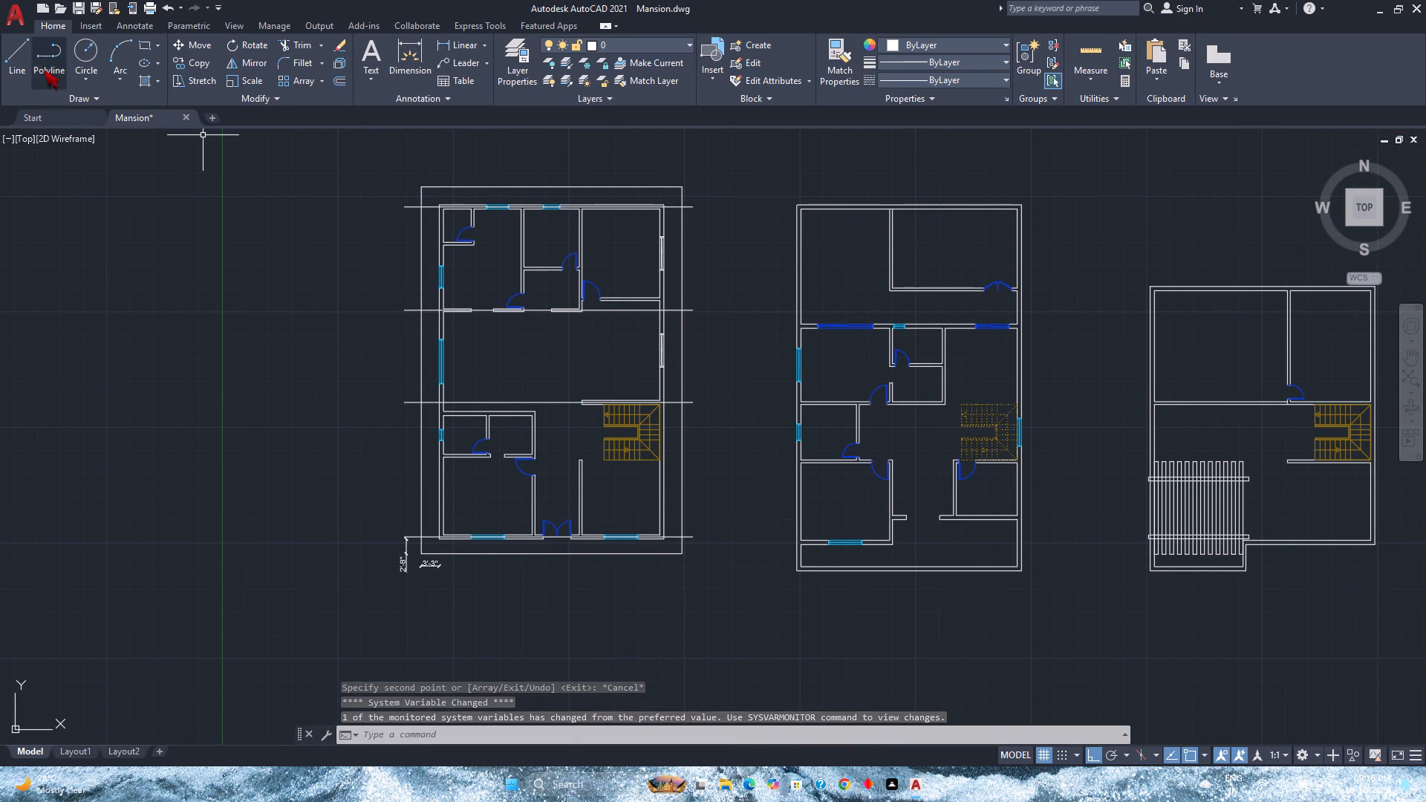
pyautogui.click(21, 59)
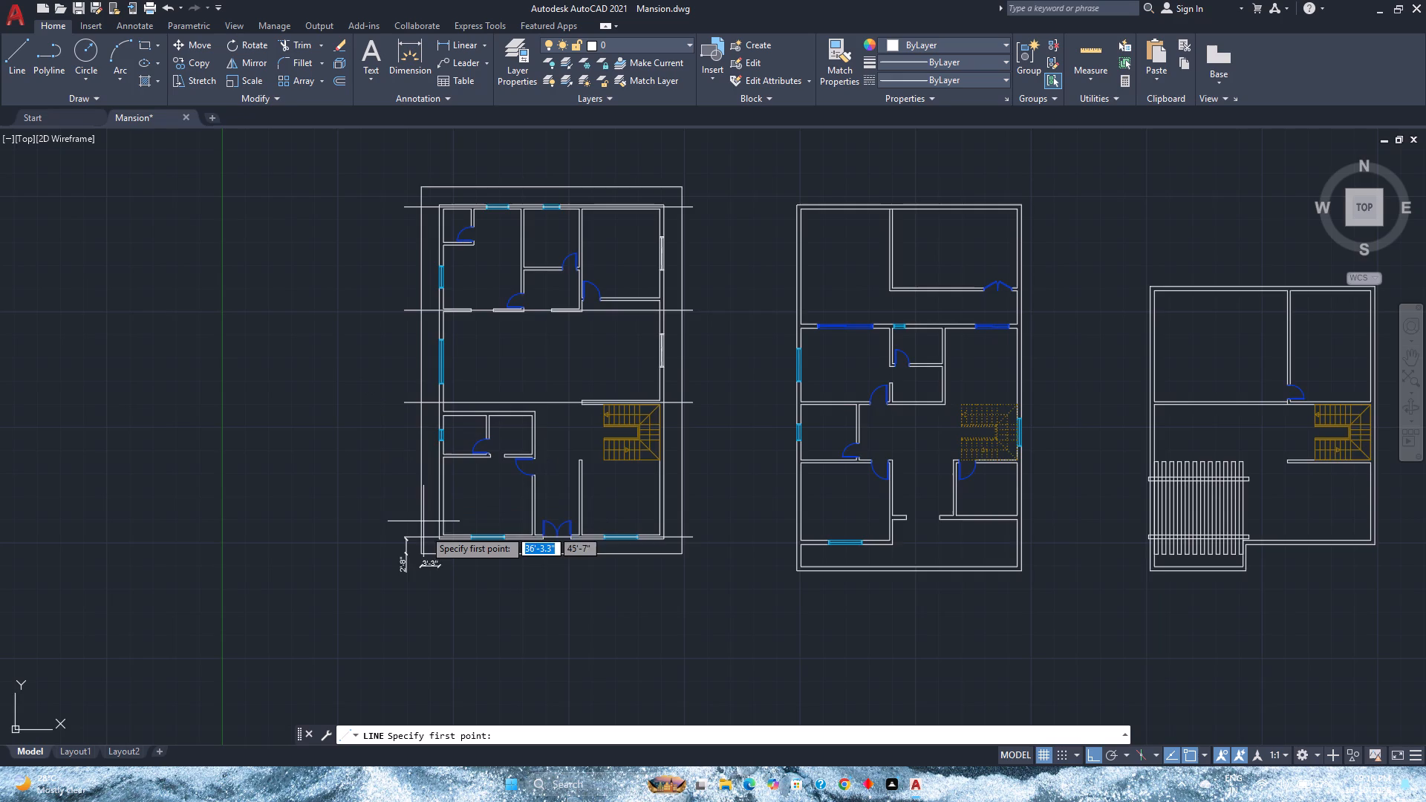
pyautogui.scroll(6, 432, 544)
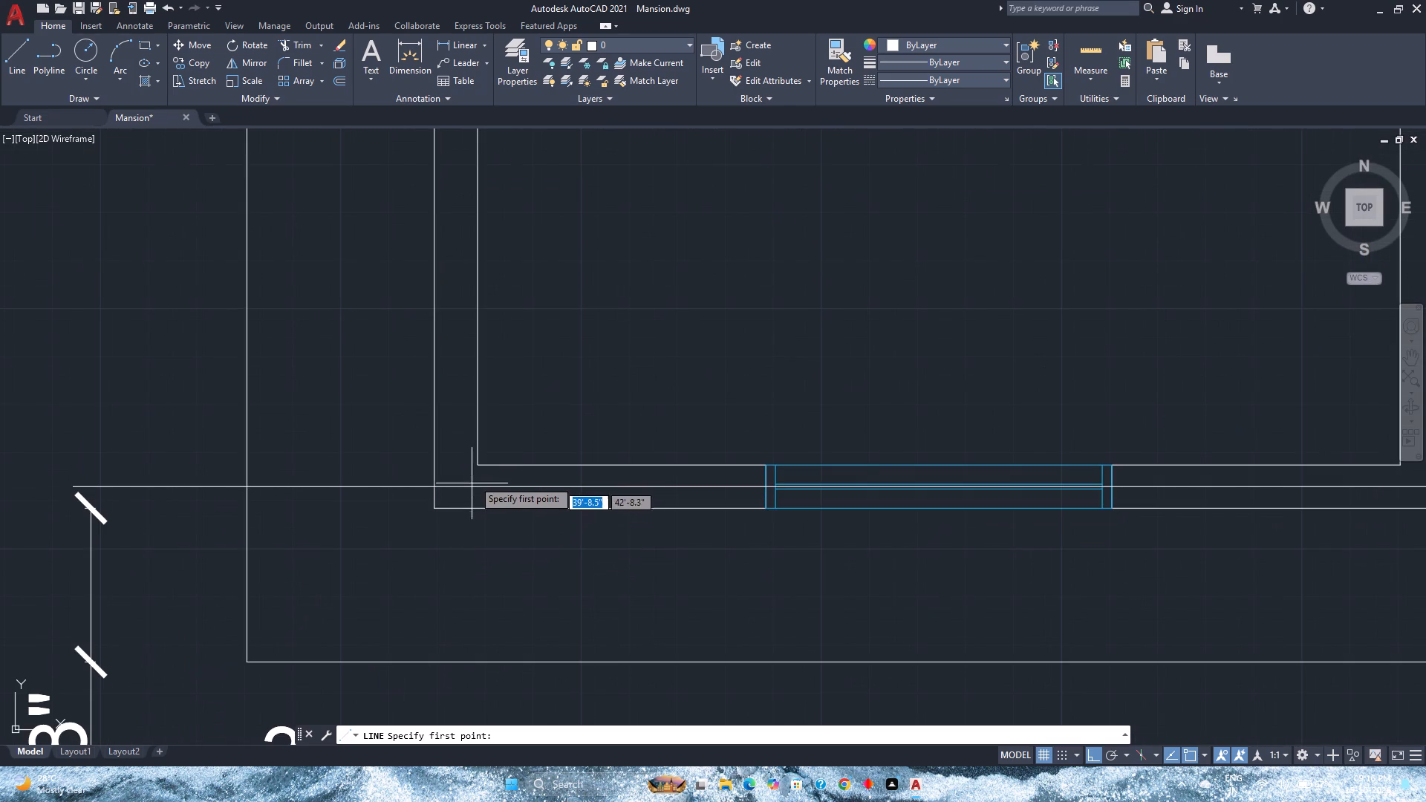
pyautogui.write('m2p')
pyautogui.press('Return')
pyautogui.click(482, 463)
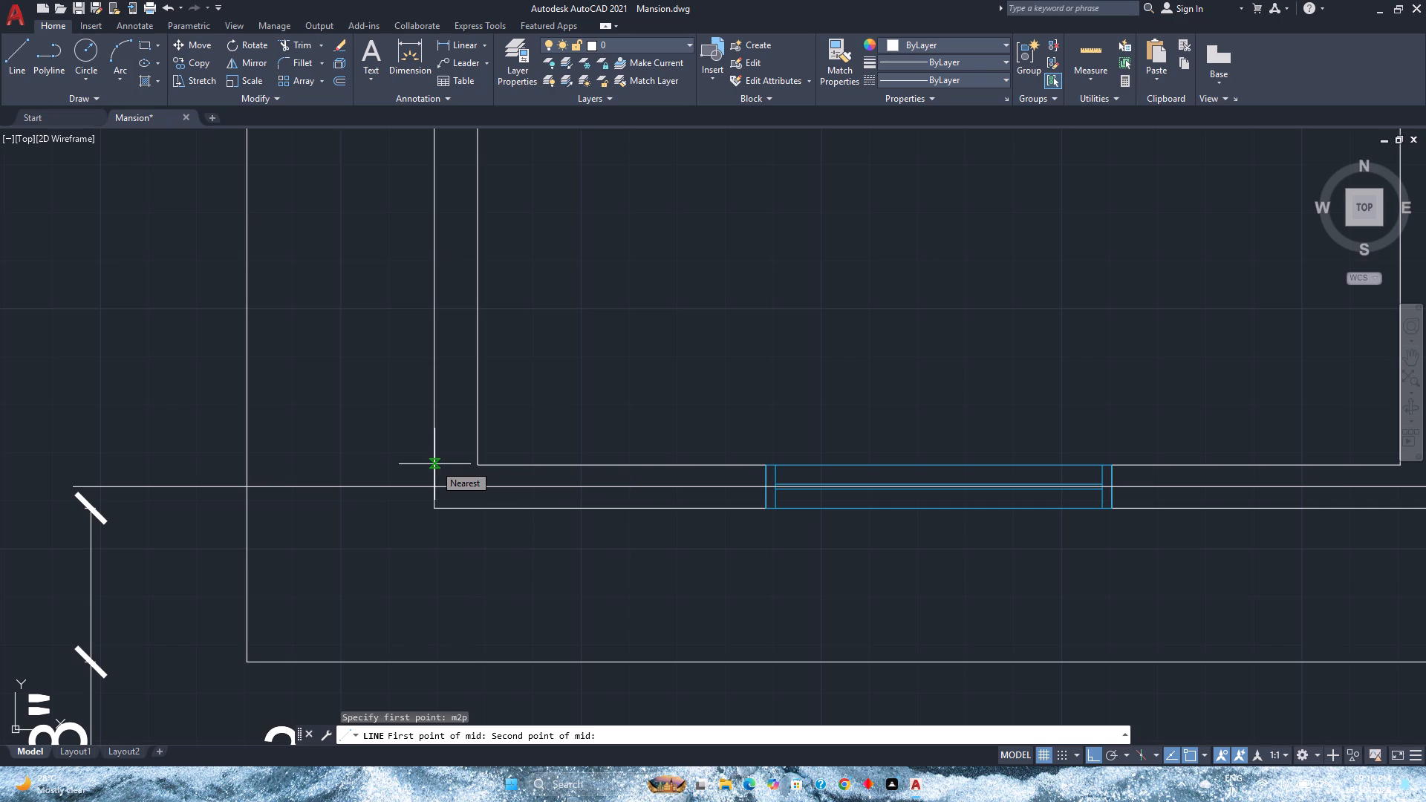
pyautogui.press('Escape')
# Copy all four horizontal centrelines from the first plan's northwest outer corner to the second plan's northwest outer corner.
pyautogui.scroll(-5, 434, 464)
pyautogui.moveTo(520, 336); pyautogui.dragTo(520, 339, button='middle')
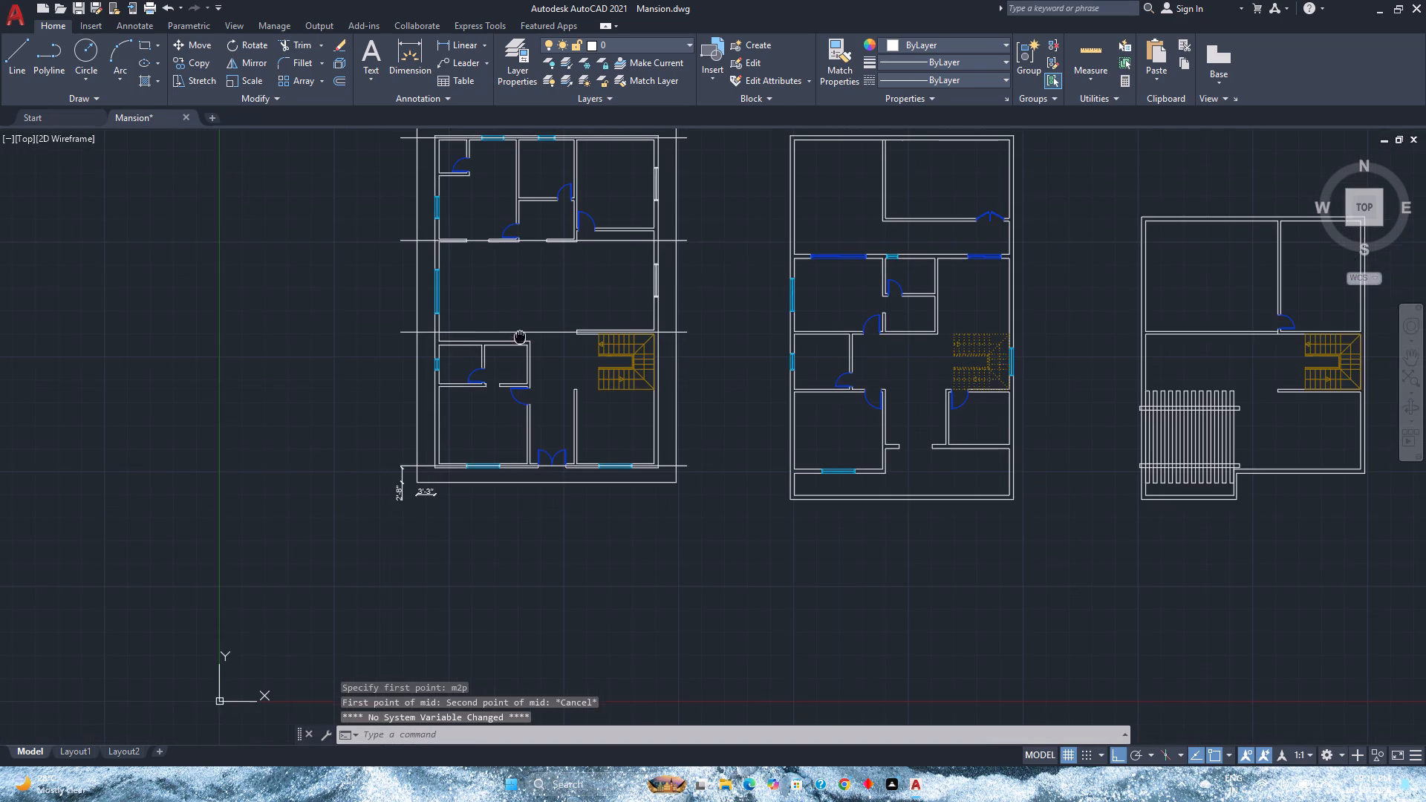
pyautogui.moveTo(520, 339); pyautogui.dragTo(504, 416, button='middle')
pyautogui.scroll(3, 505, 303)
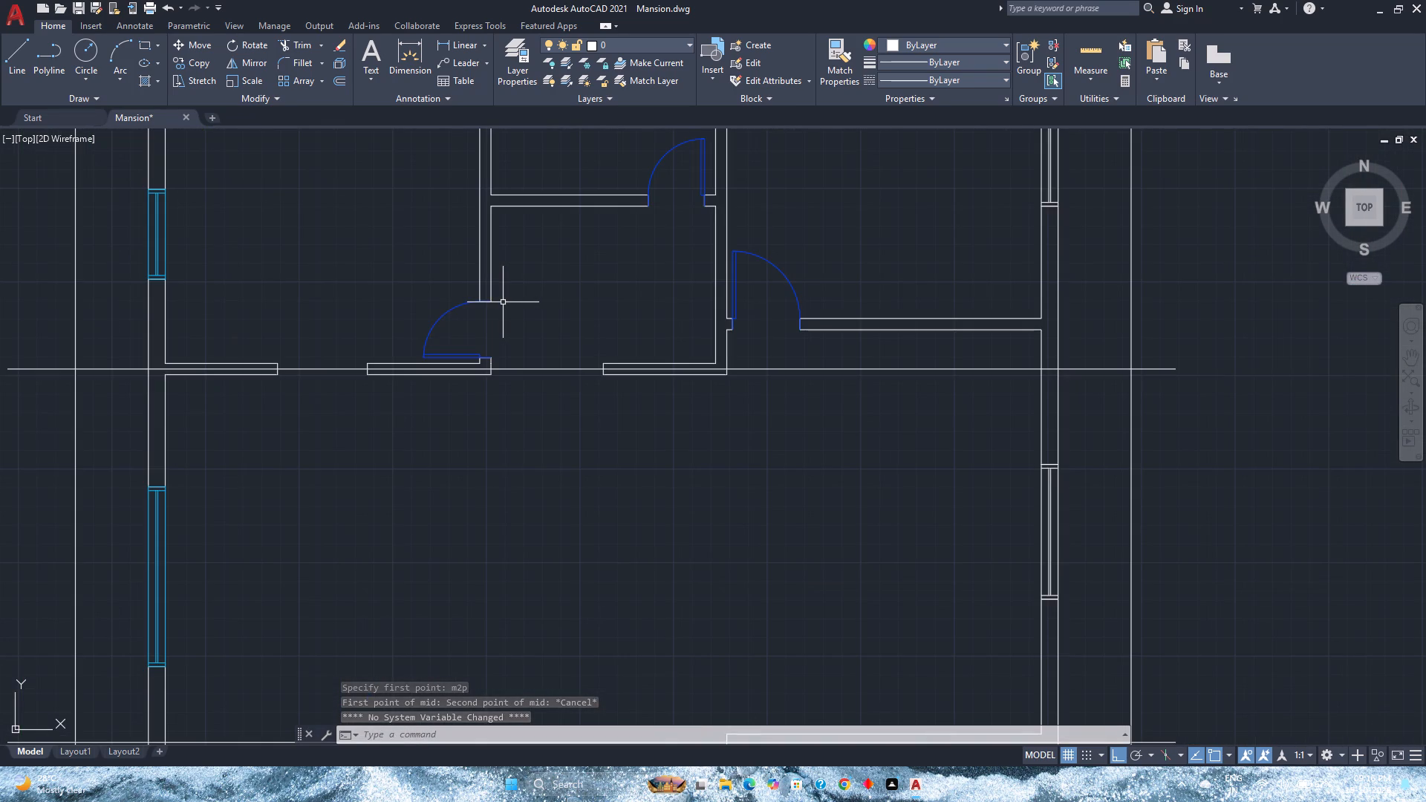
pyautogui.scroll(-4, 503, 302)
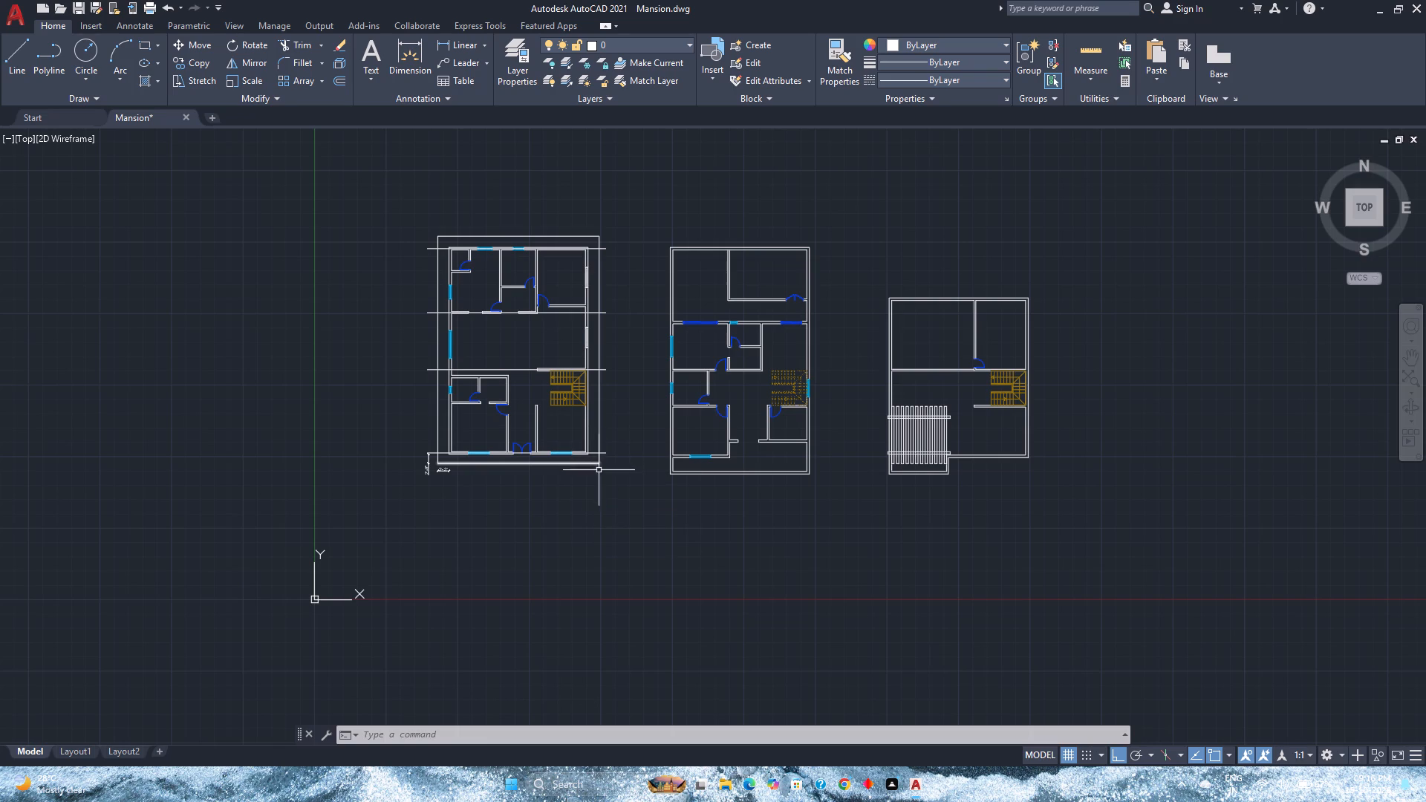
pyautogui.click(624, 465)
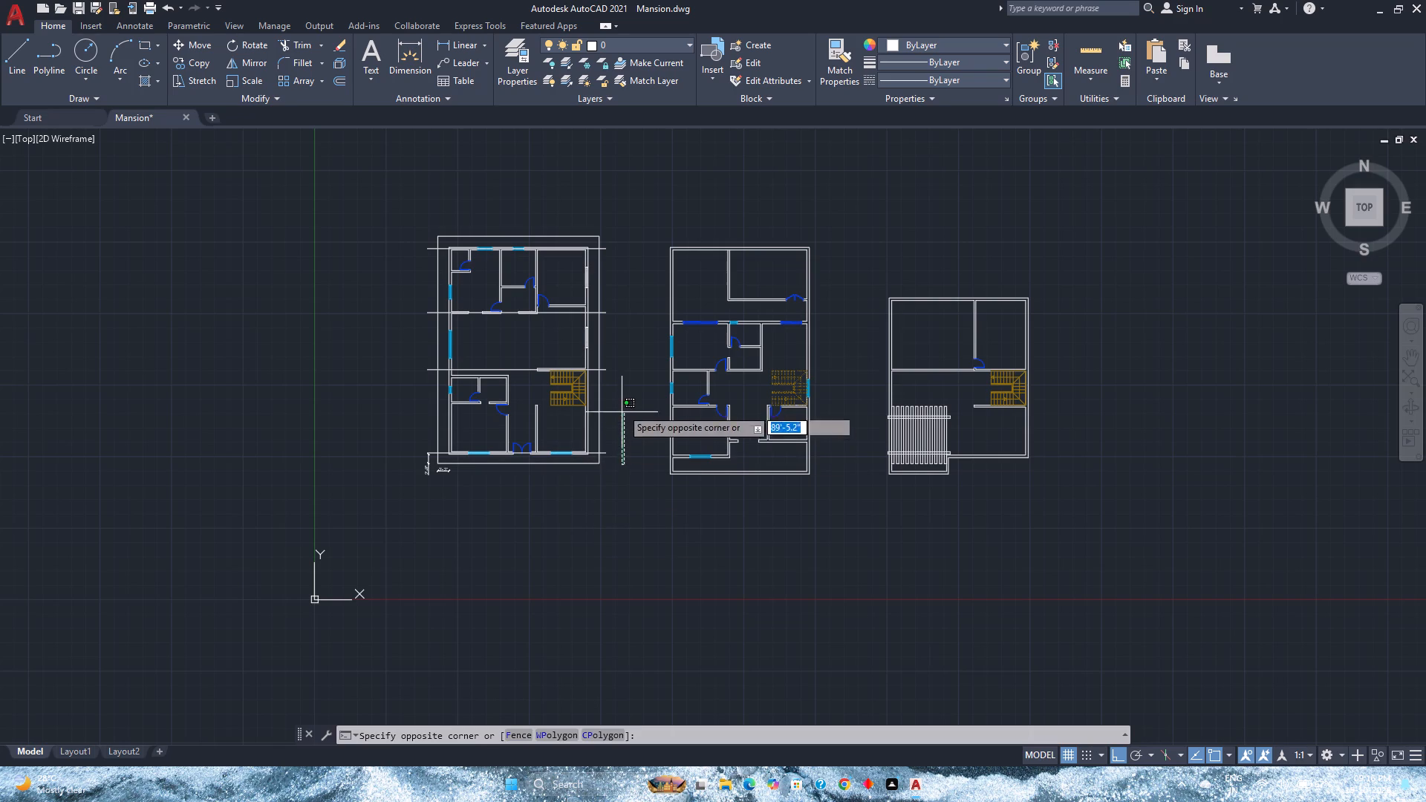
pyautogui.click(603, 247)
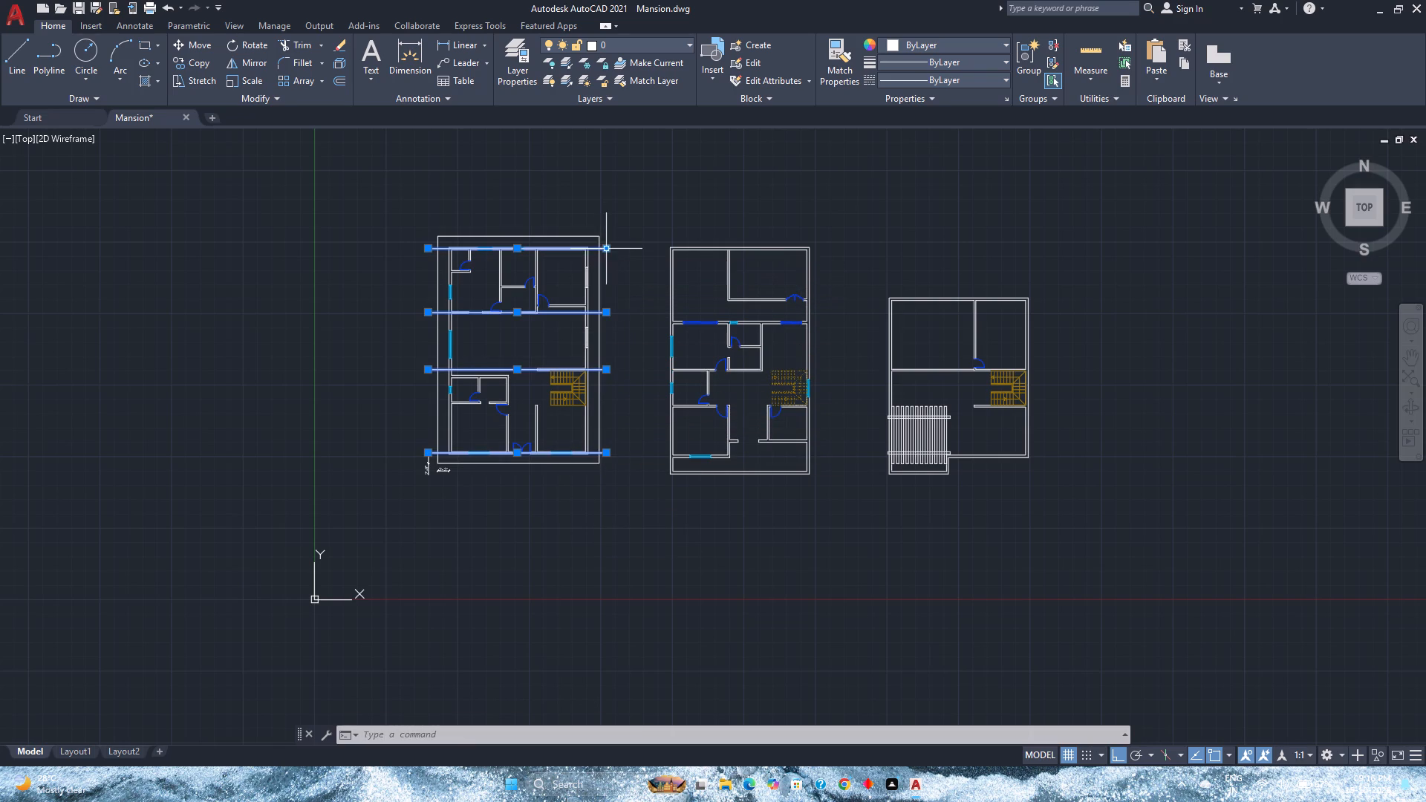
pyautogui.click(209, 66)
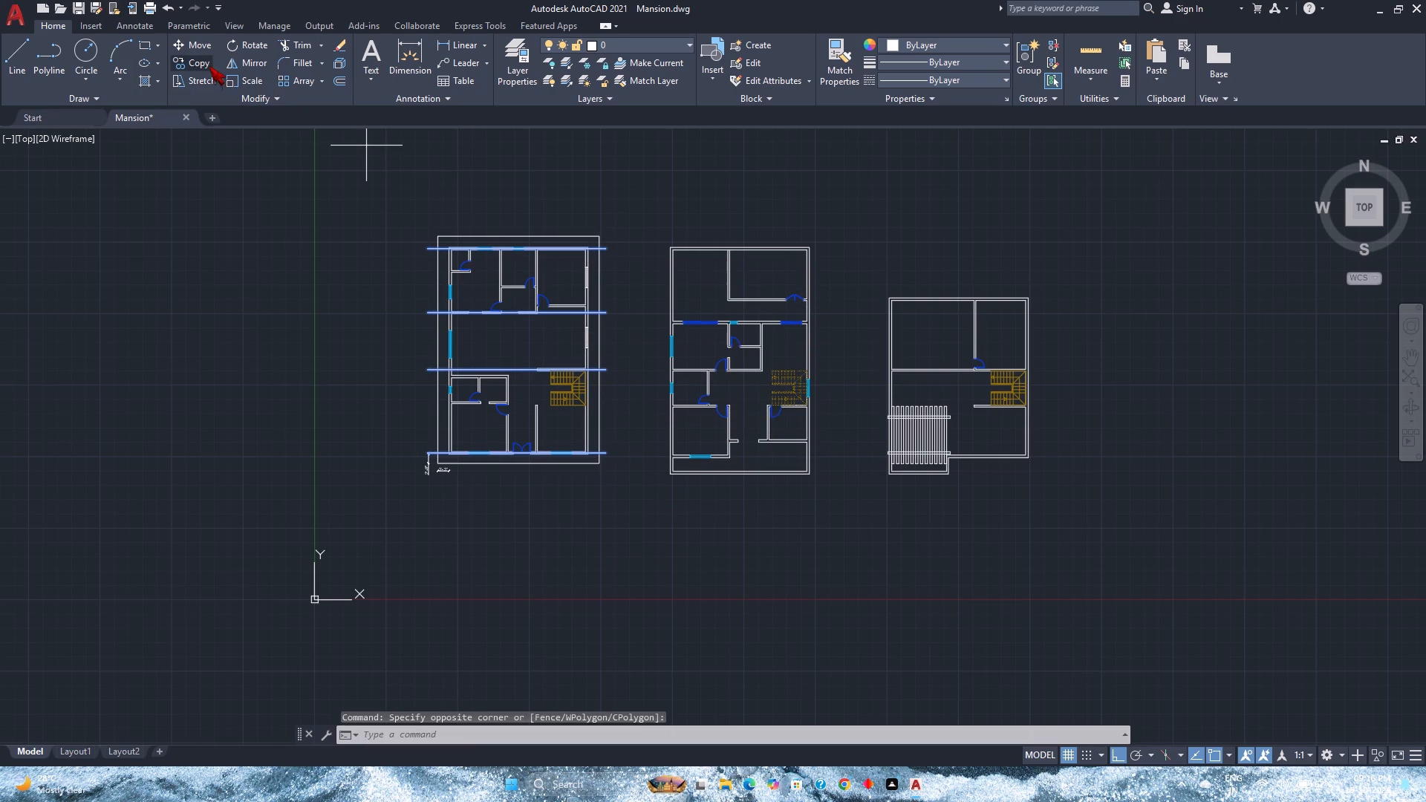
pyautogui.scroll(2, 438, 274)
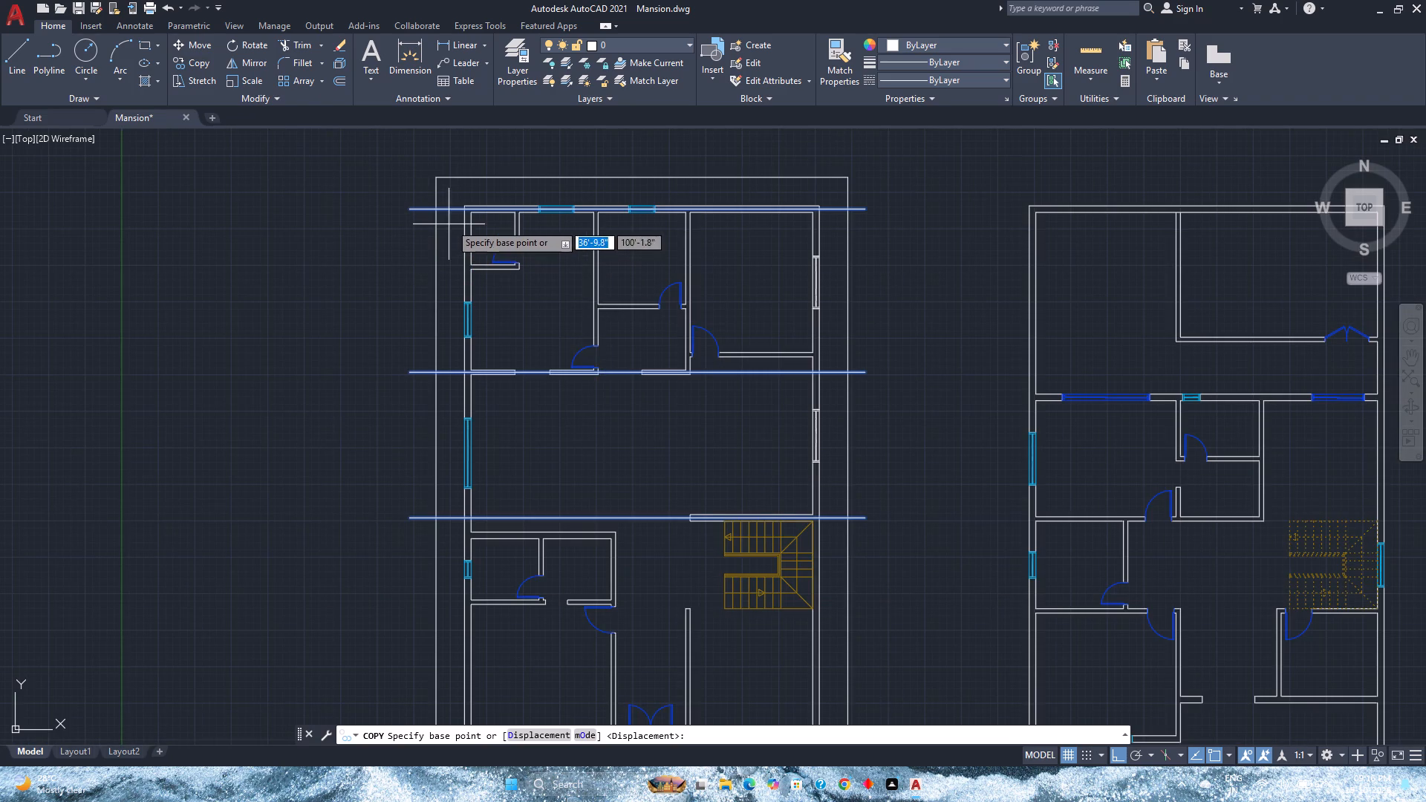
pyautogui.scroll(2, 468, 205)
pyautogui.click(456, 206)
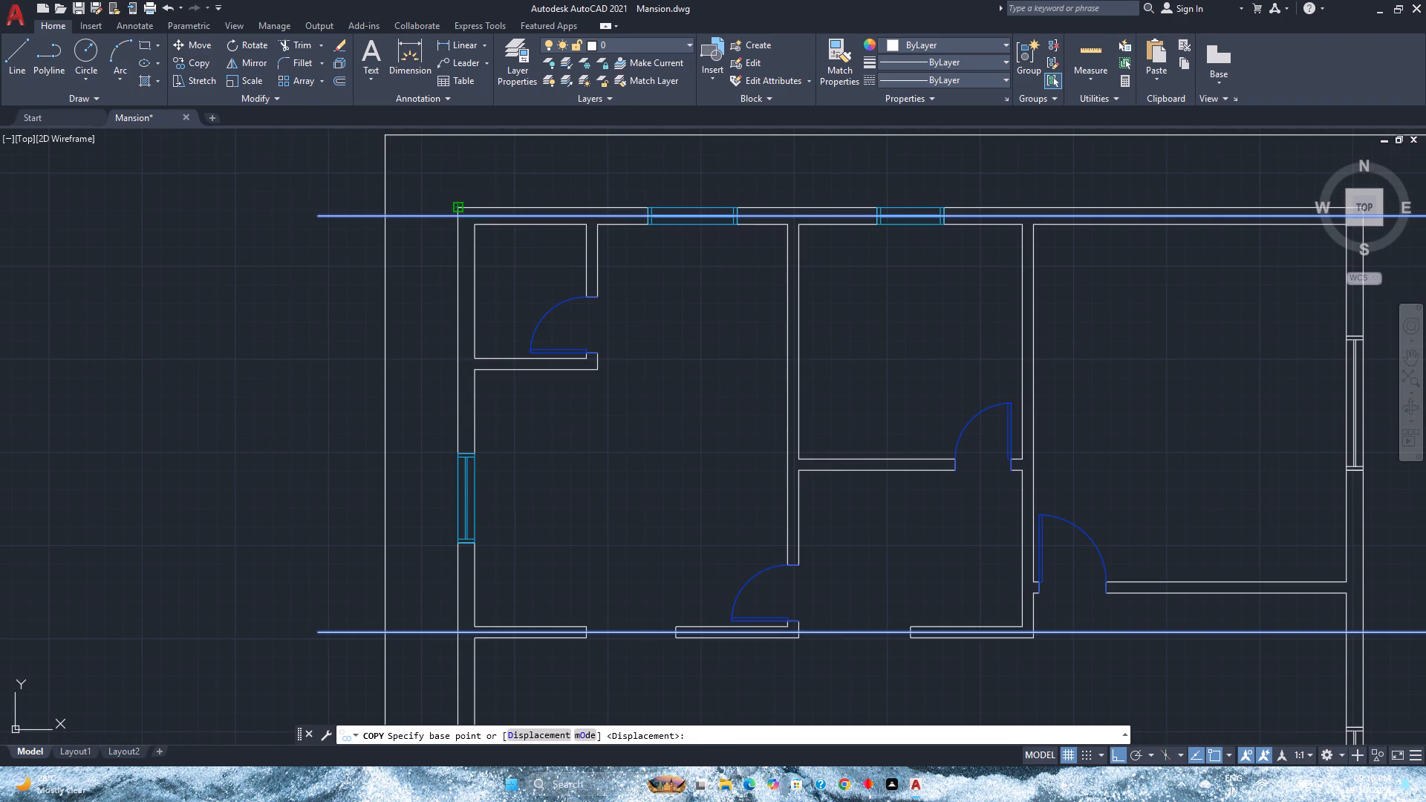
pyautogui.scroll(-2, 456, 208)
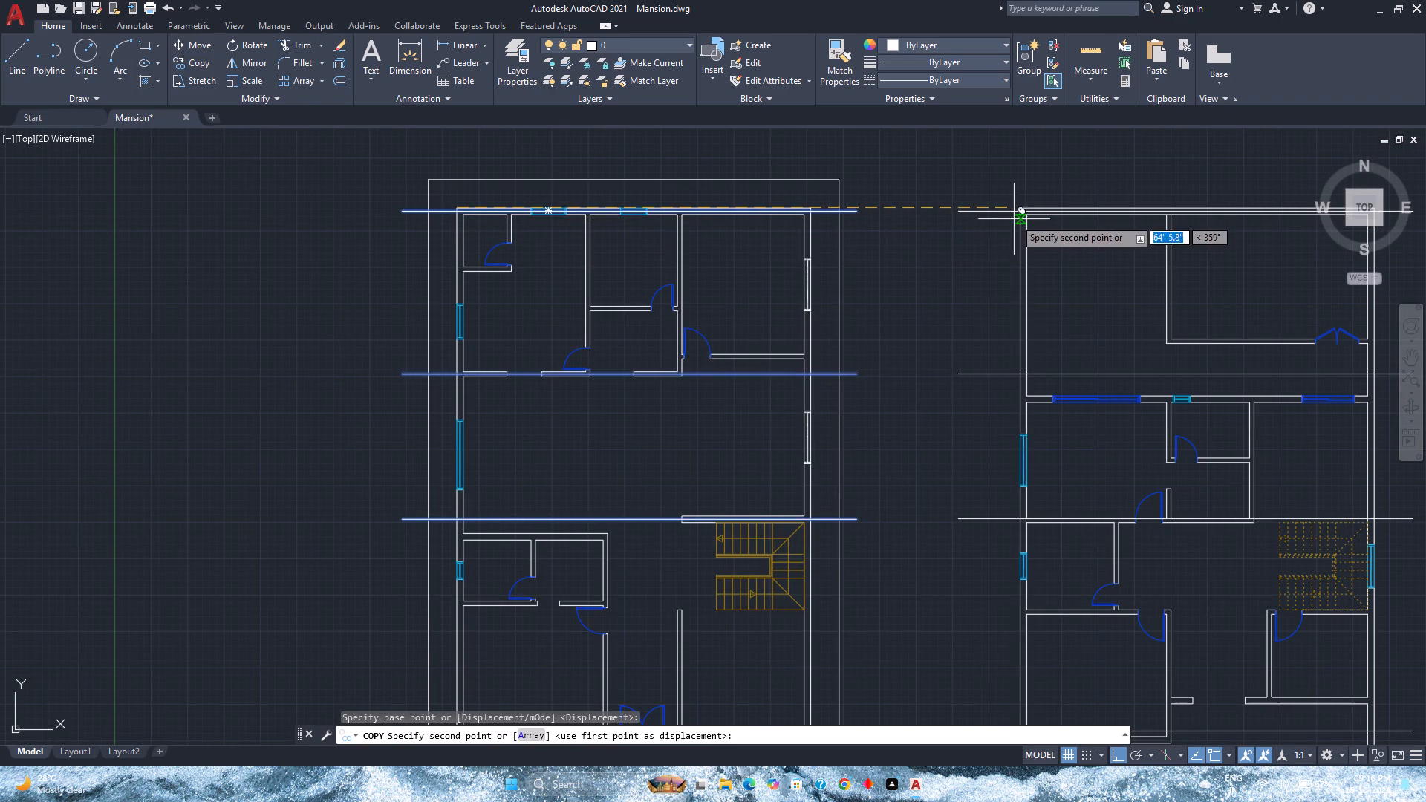
pyautogui.click(1018, 211)
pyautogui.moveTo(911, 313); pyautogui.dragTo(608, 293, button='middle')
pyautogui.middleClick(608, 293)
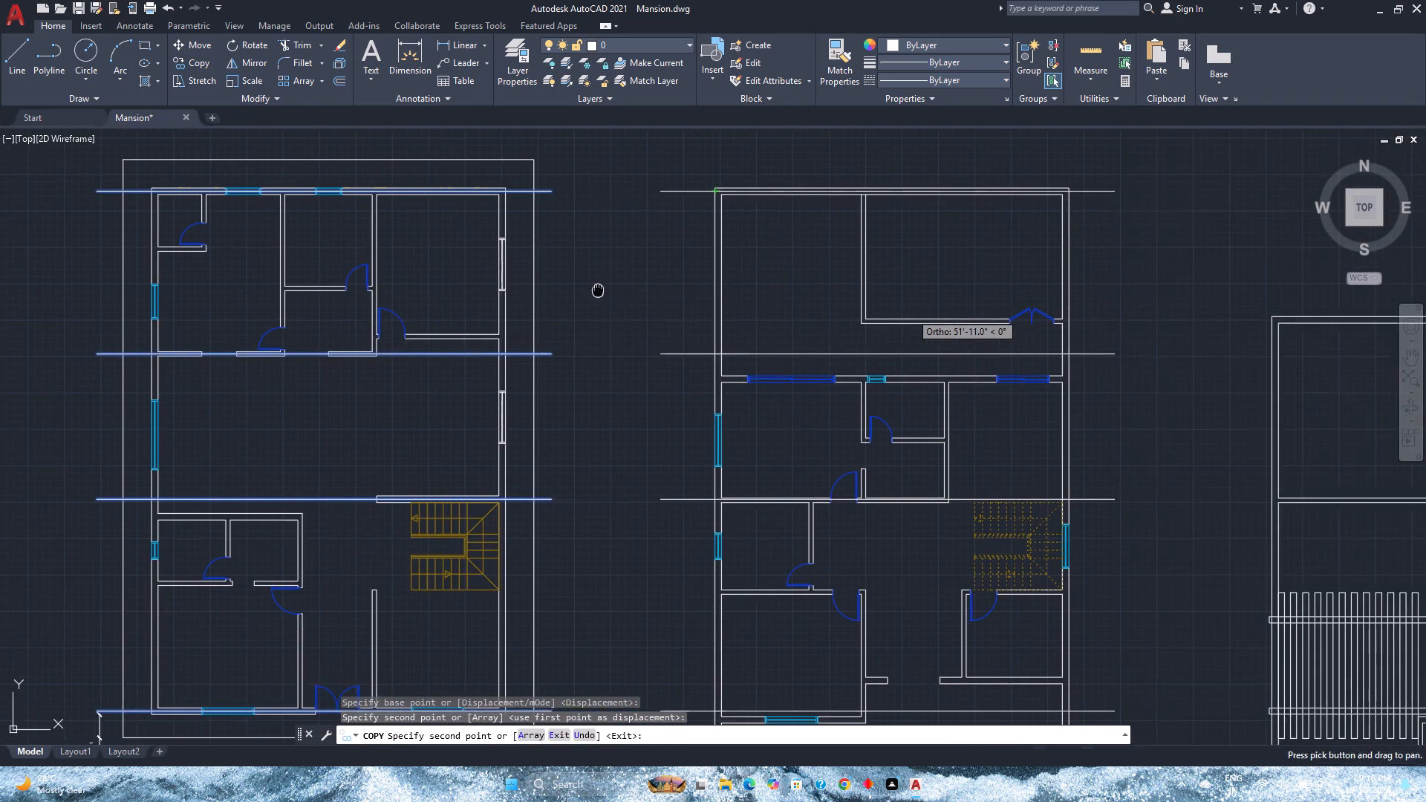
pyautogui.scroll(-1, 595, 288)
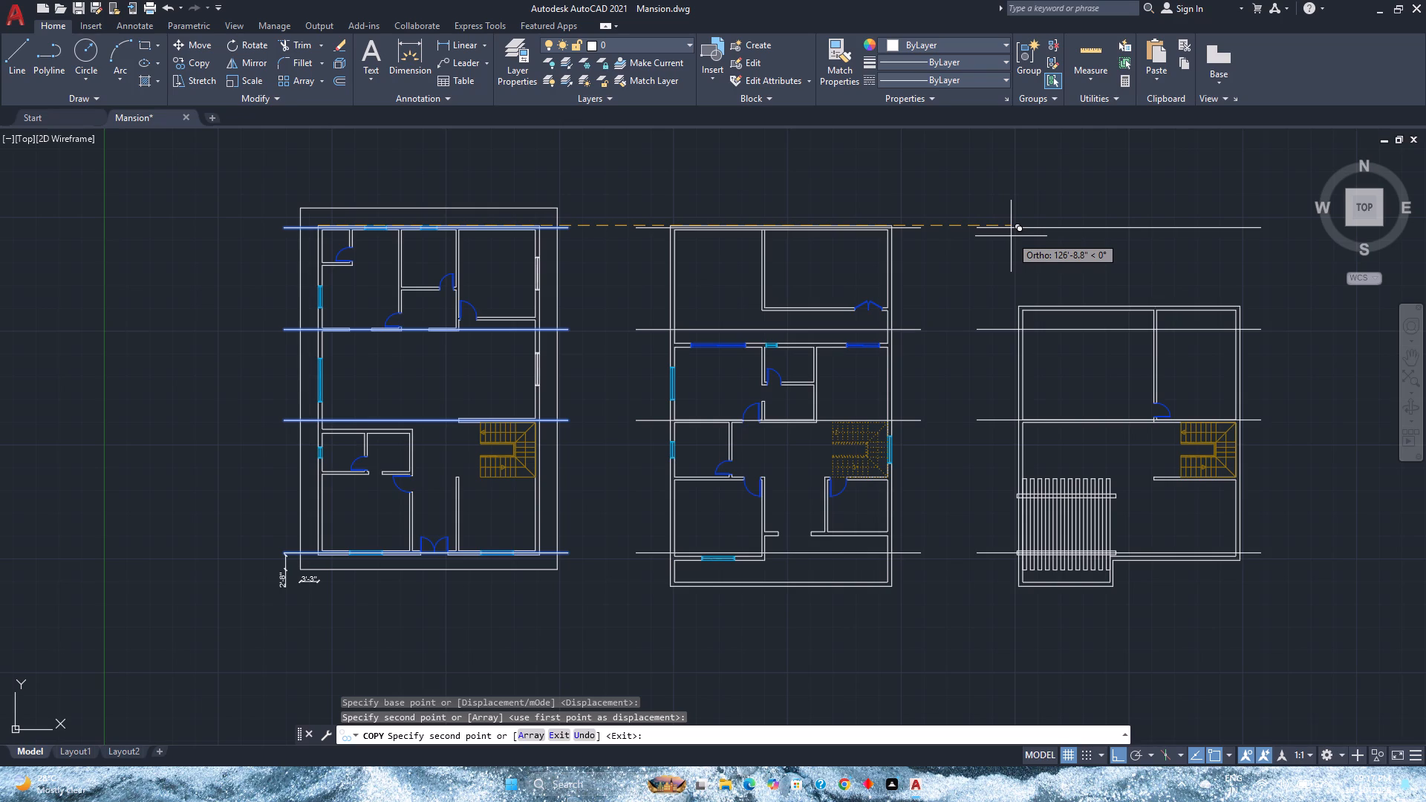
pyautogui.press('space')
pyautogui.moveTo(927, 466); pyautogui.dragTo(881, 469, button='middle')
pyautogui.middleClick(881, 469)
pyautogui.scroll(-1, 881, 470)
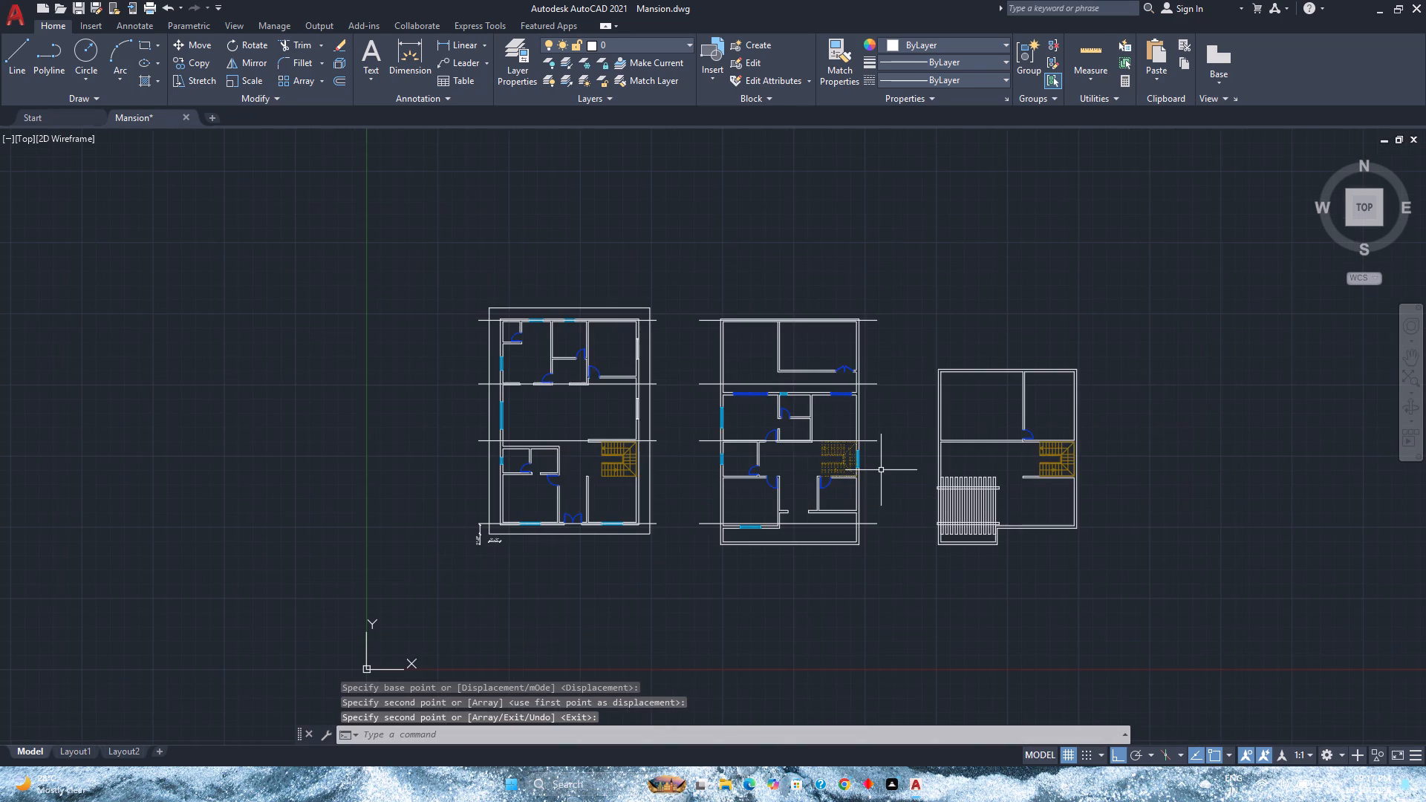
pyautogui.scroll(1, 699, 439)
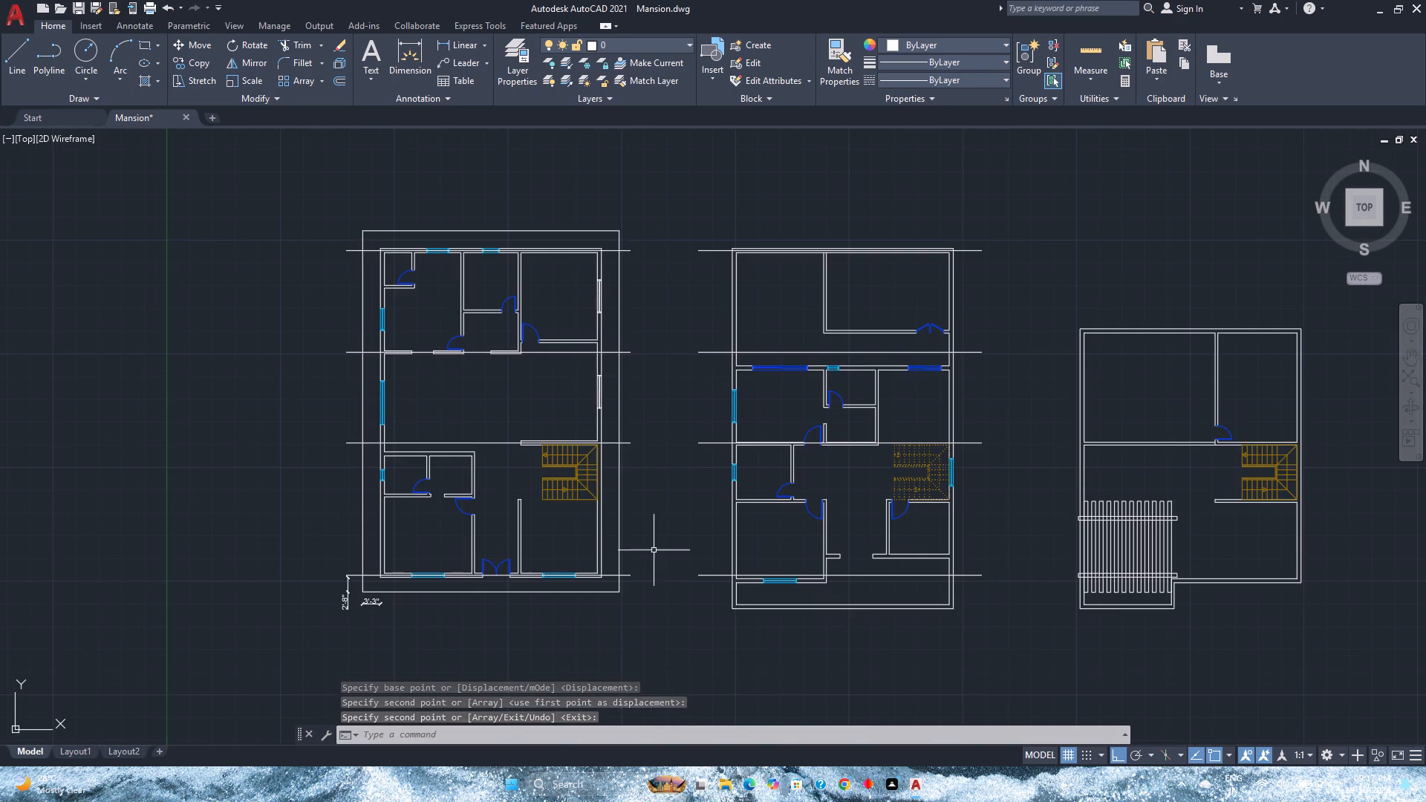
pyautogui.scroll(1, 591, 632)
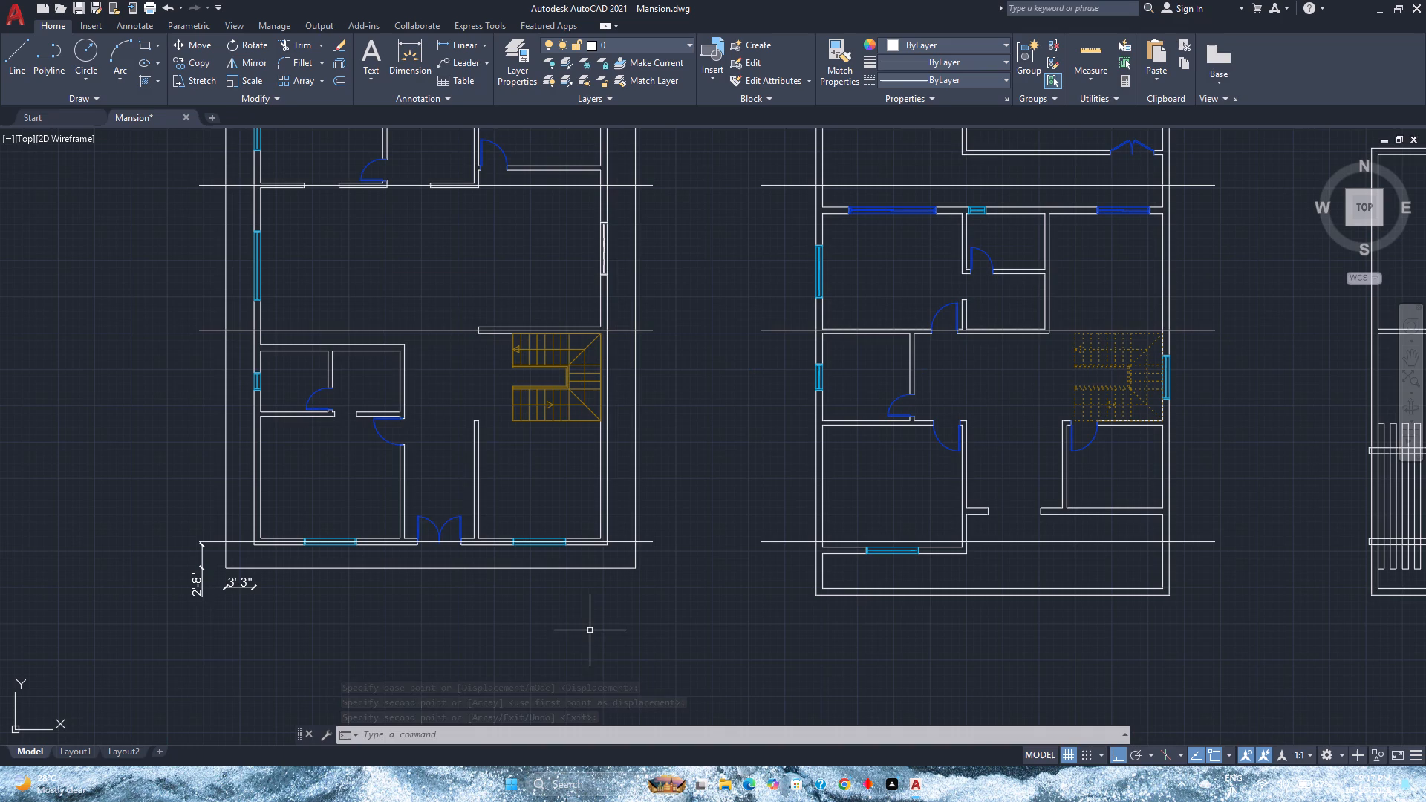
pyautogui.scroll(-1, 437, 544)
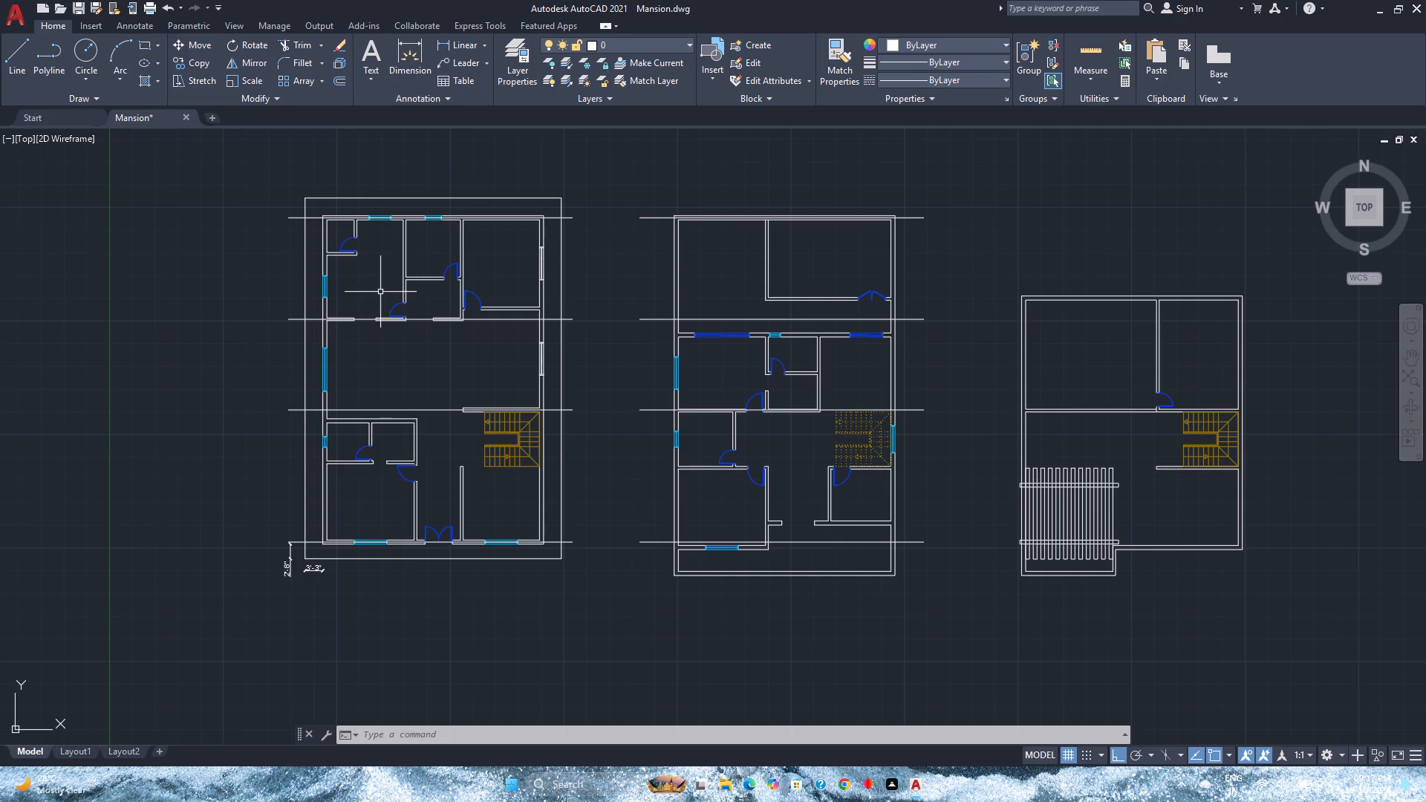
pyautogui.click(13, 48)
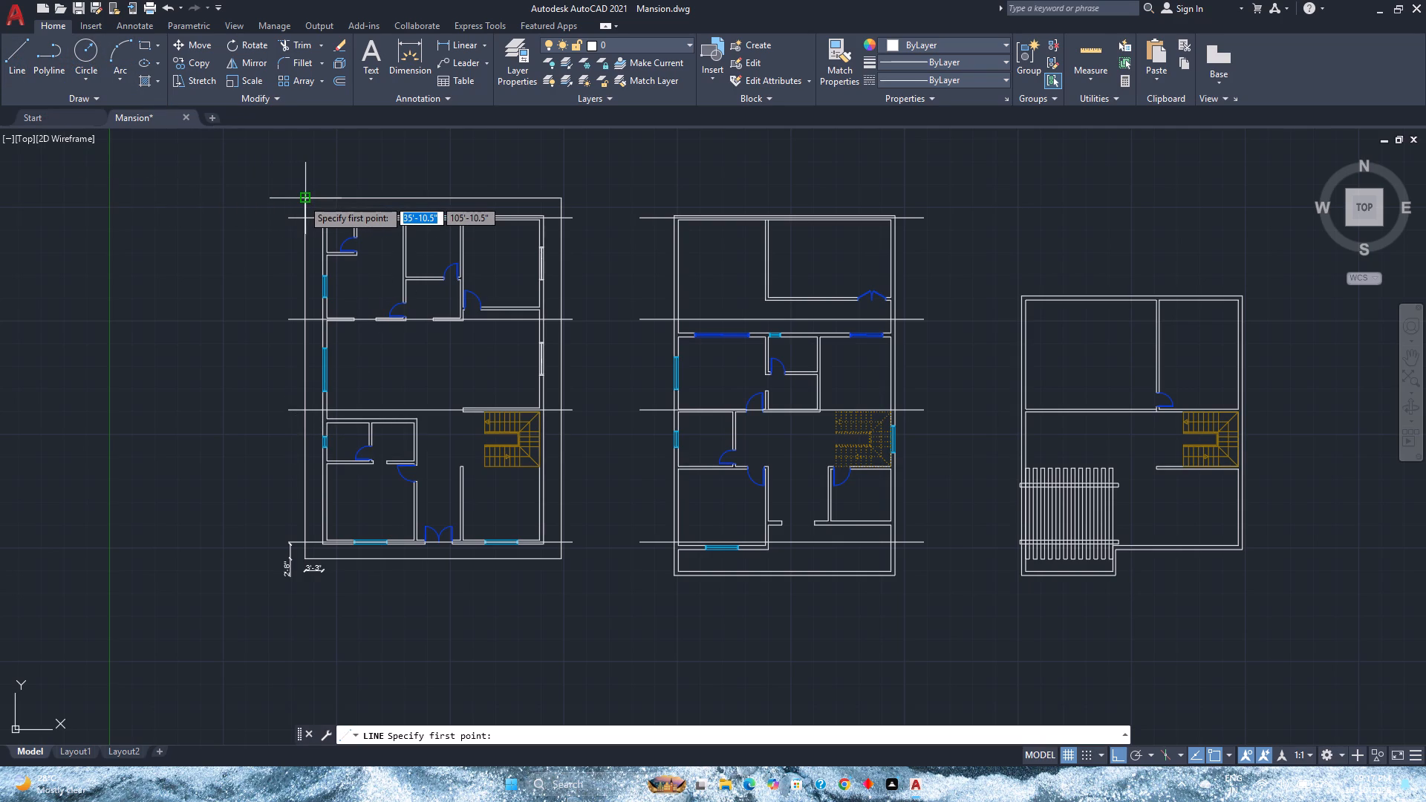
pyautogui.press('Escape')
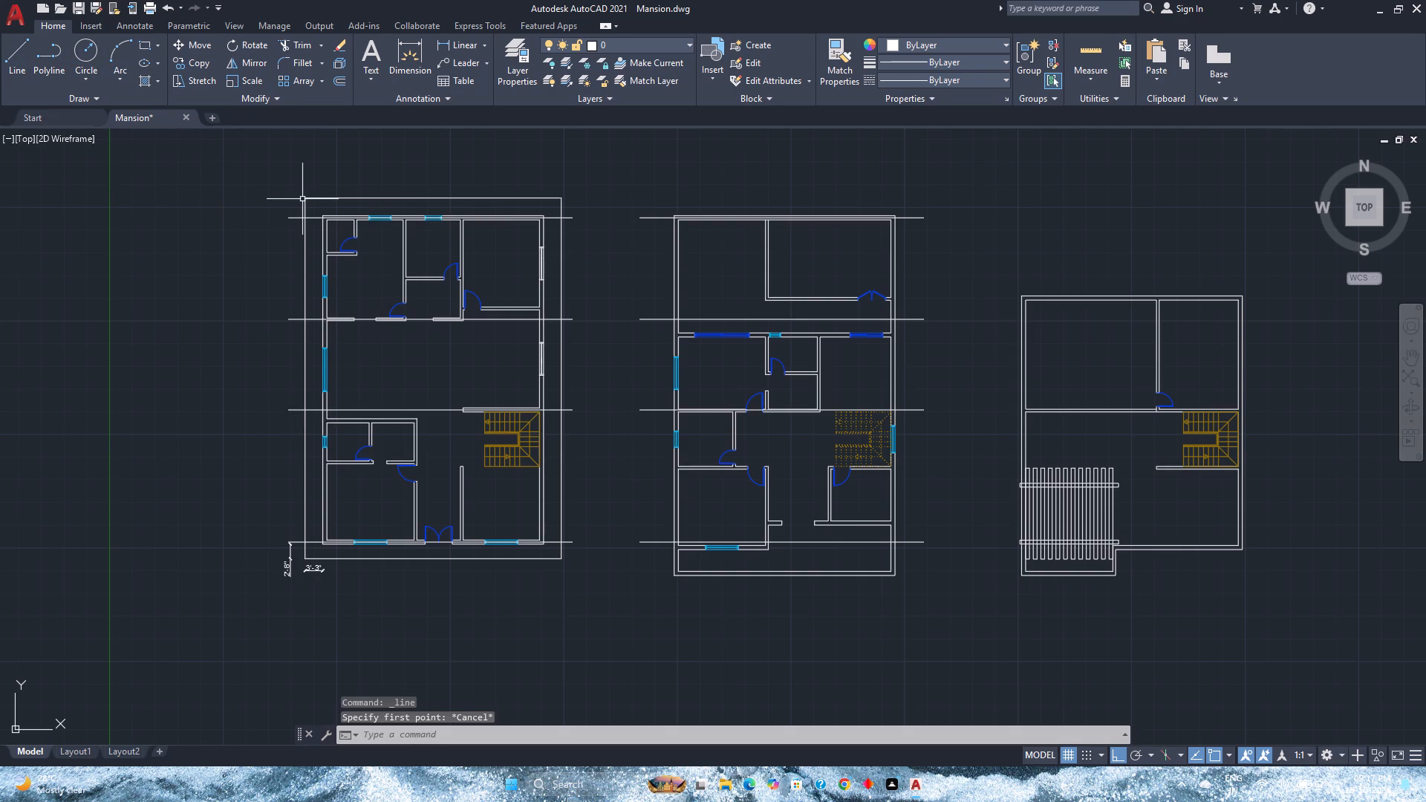
# Copy the west line of the first plan's outer outline east onto the midpoint between the west wall's inner and outer faces.
pyautogui.click(304, 475)
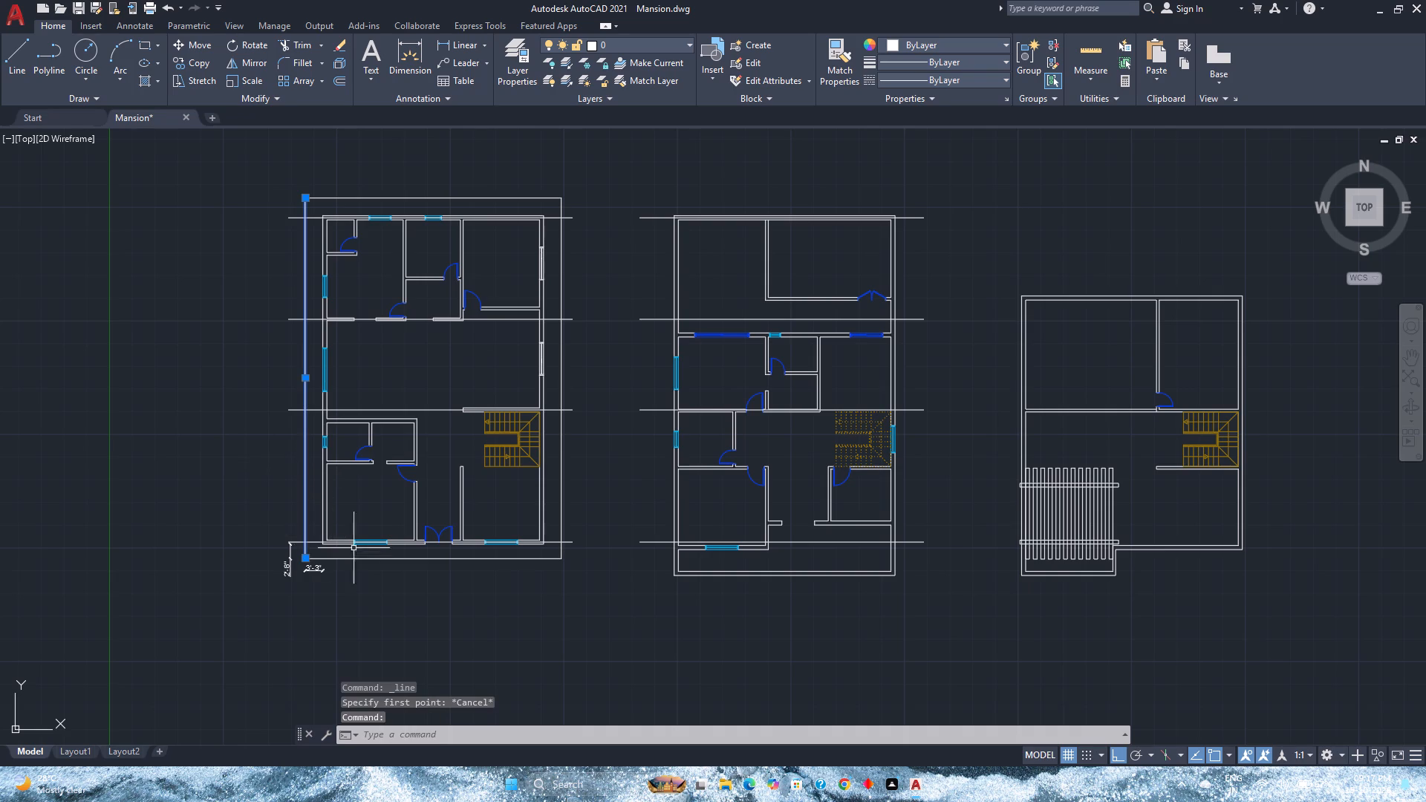
pyautogui.scroll(3, 380, 551)
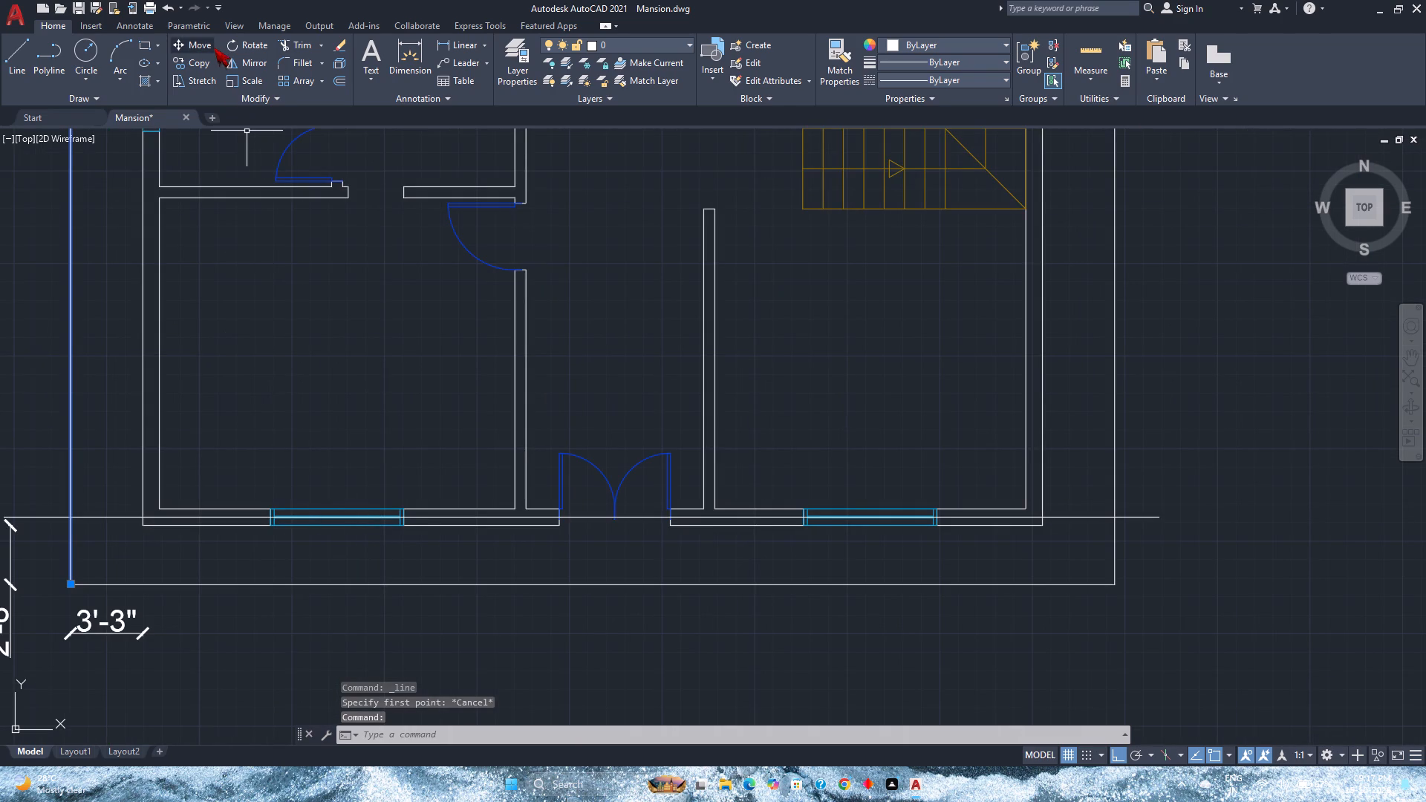
pyautogui.click(206, 56)
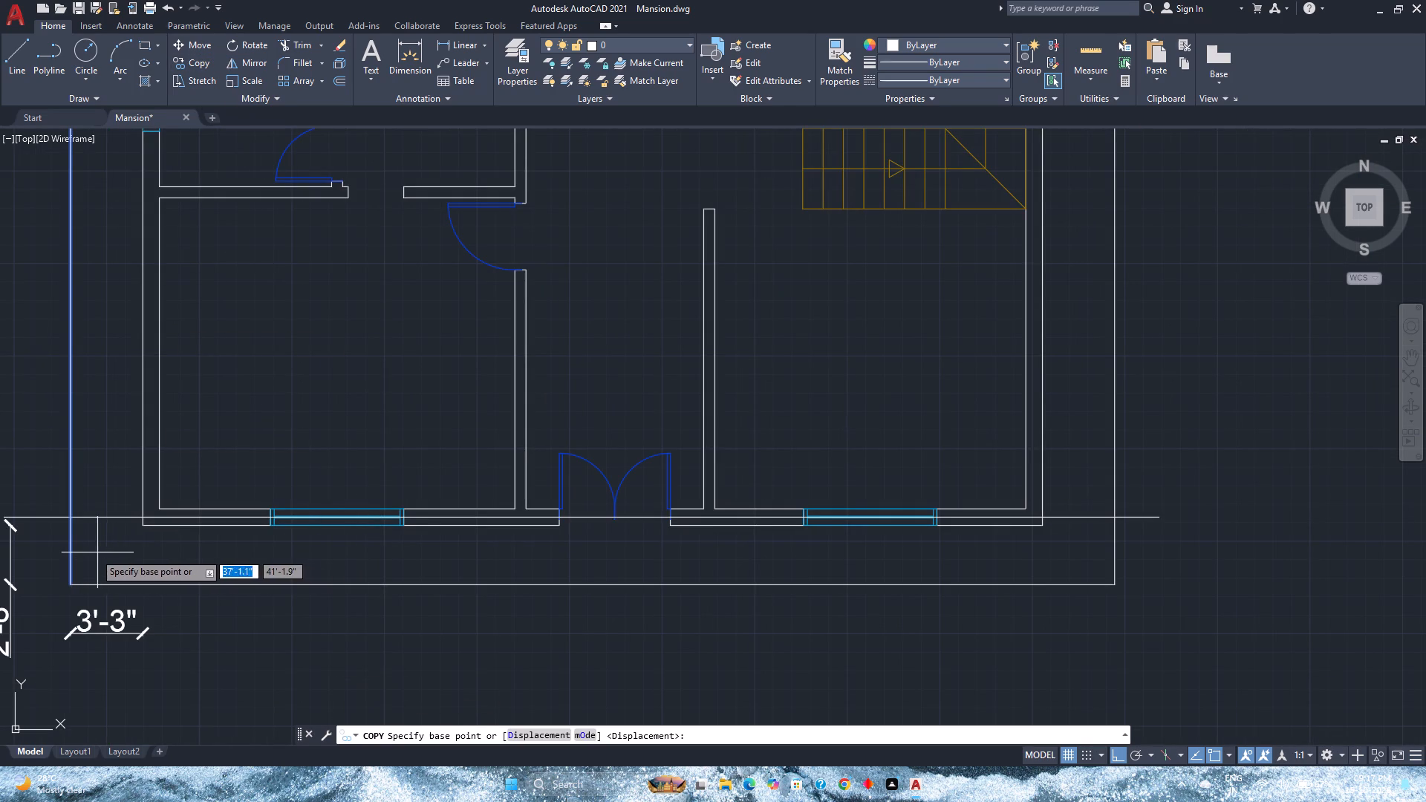
pyautogui.click(71, 518)
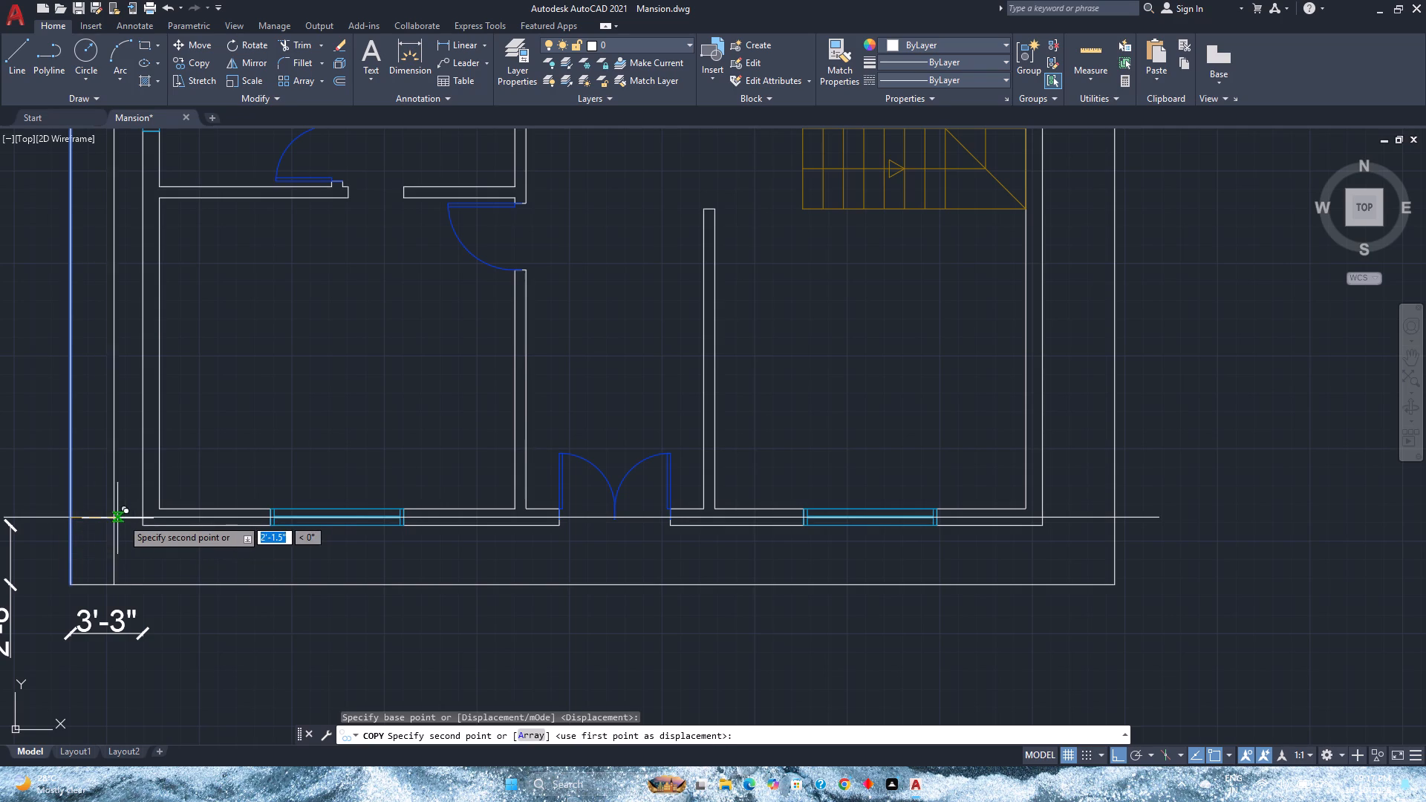
pyautogui.write('m2p')
pyautogui.press('Return')
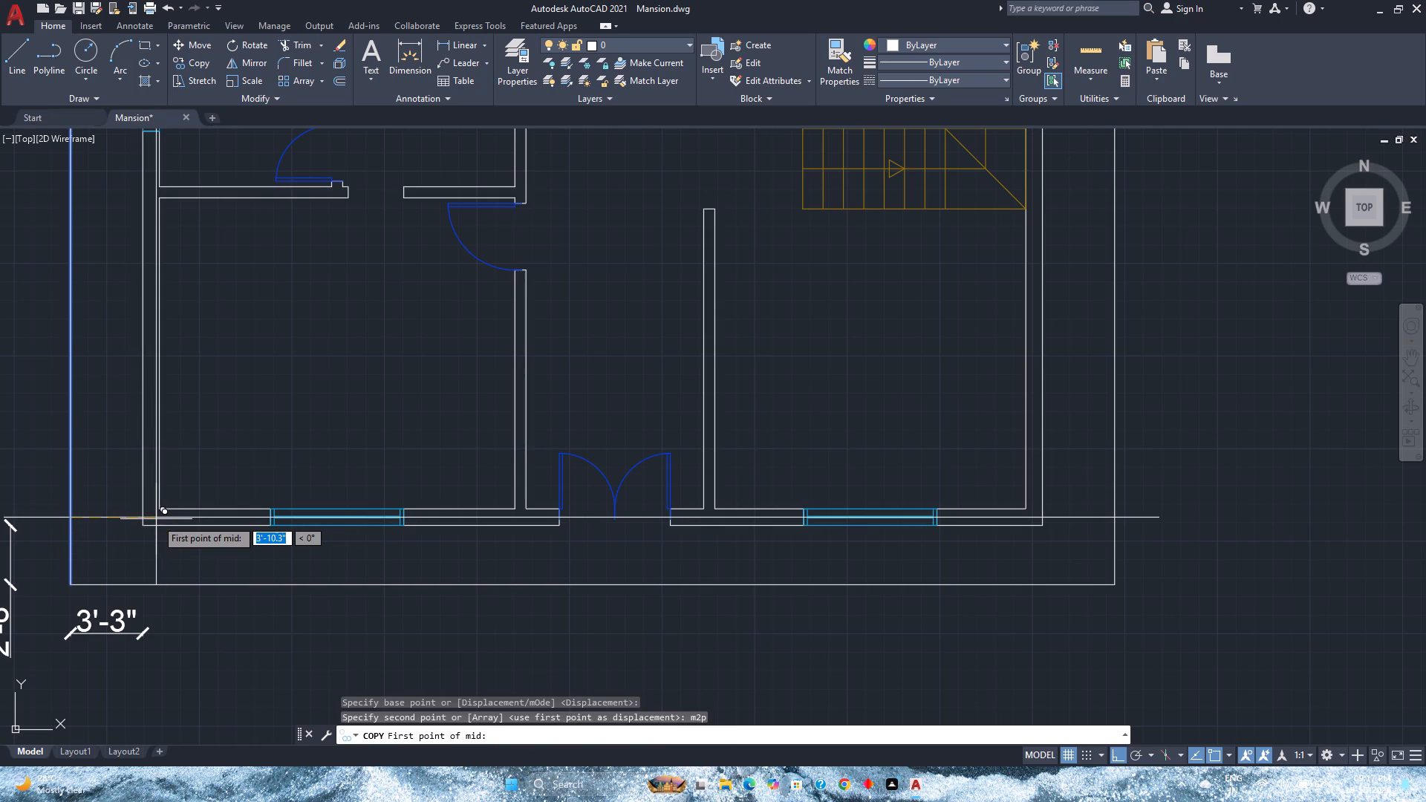
pyautogui.scroll(3, 156, 520)
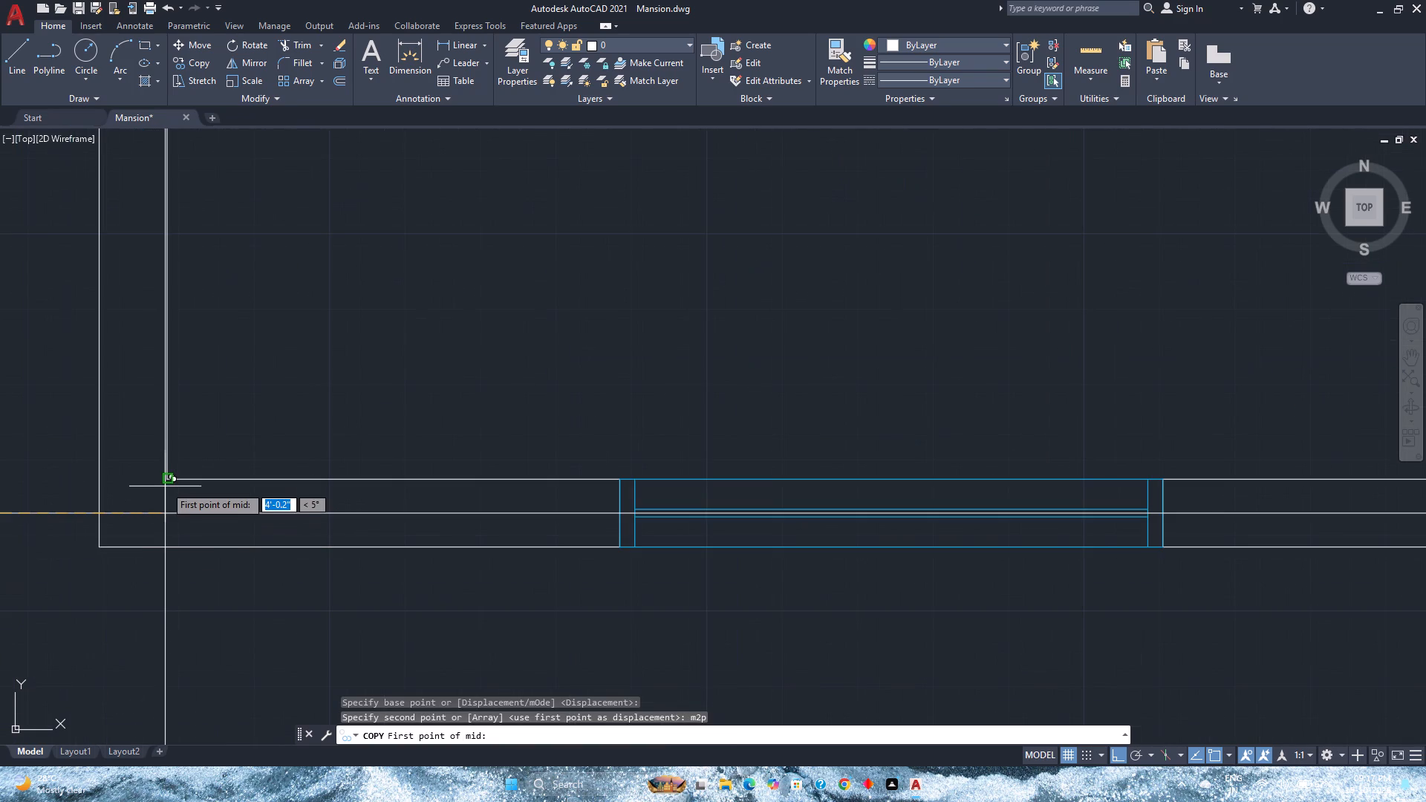
pyautogui.click(166, 482)
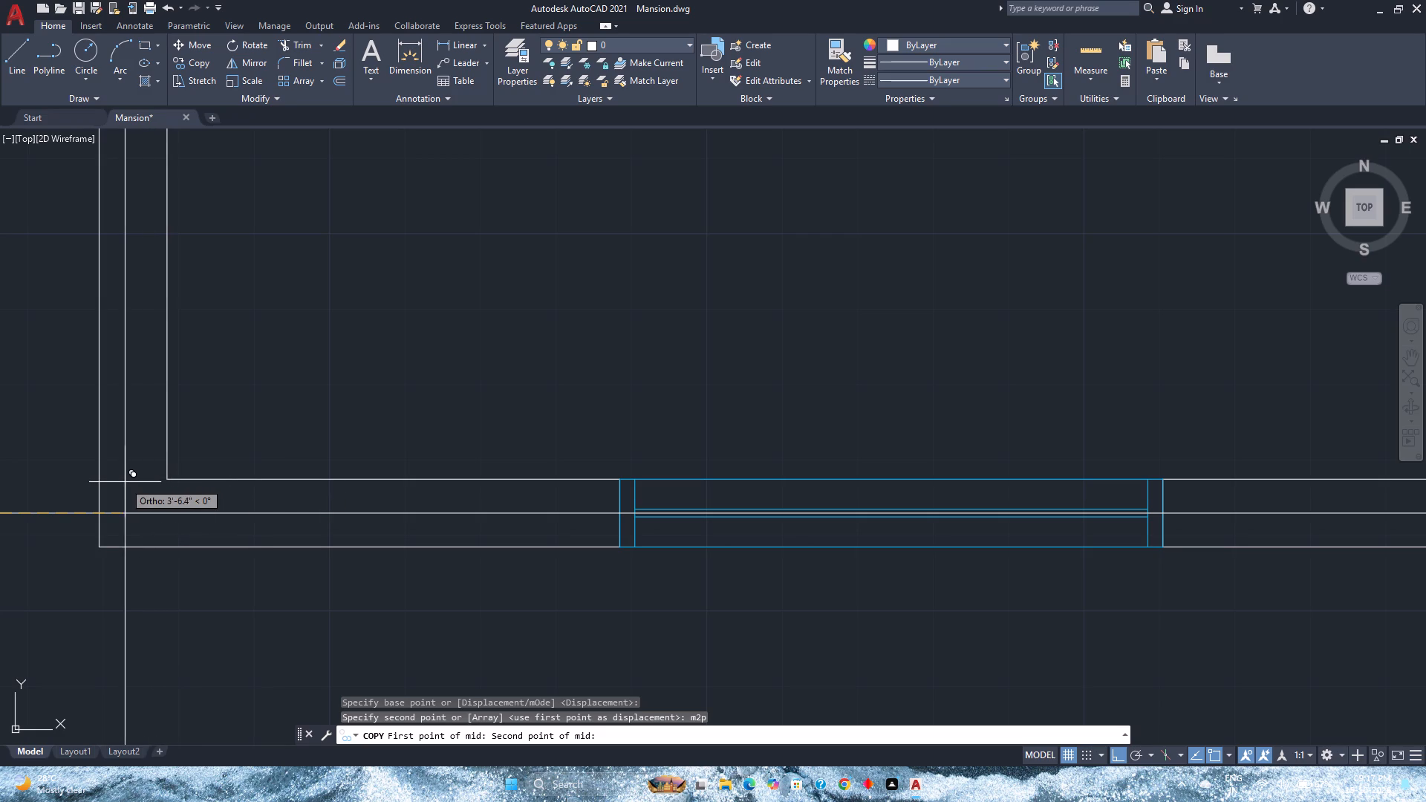
pyautogui.click(100, 481)
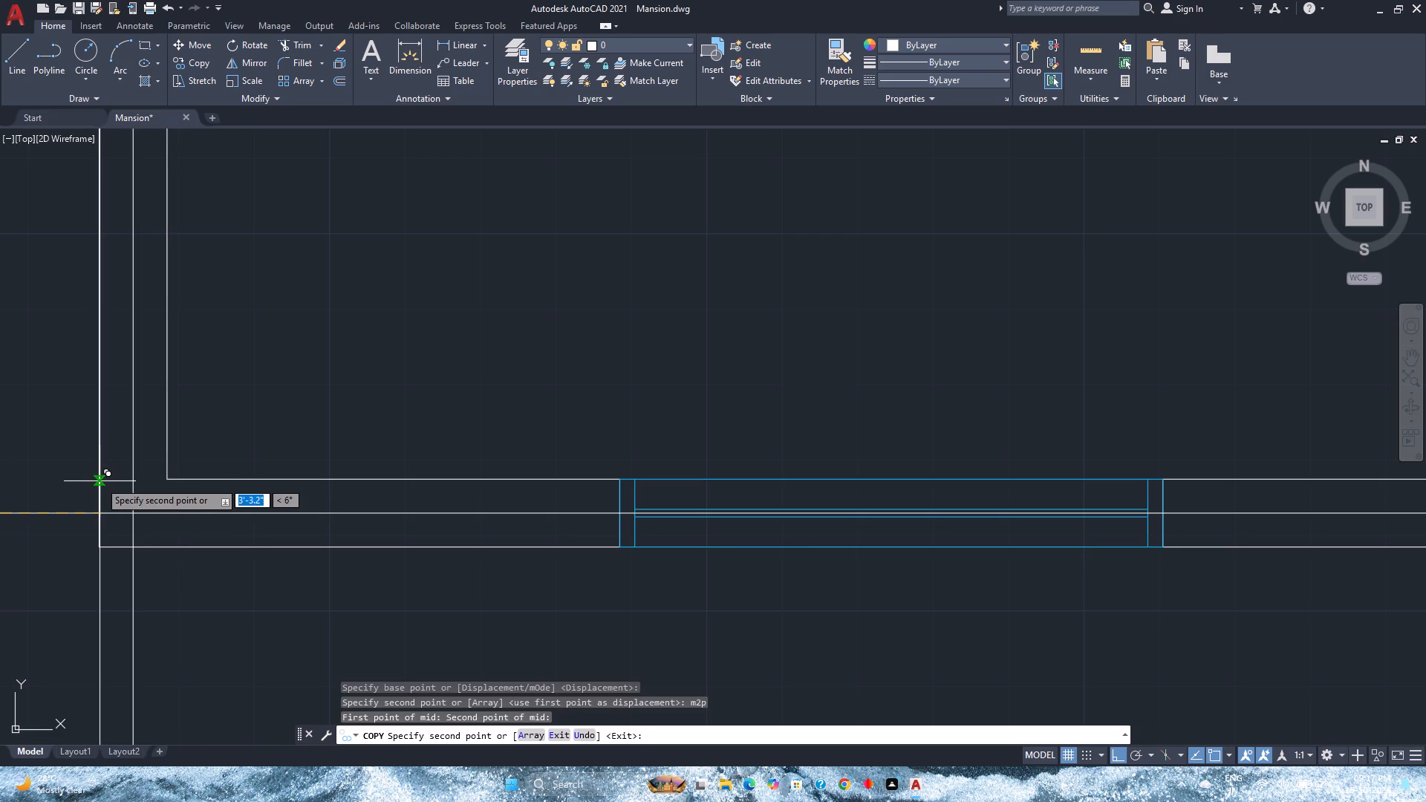
pyautogui.scroll(-4, 100, 481)
pyautogui.moveTo(124, 514); pyautogui.dragTo(274, 506, button='middle')
pyautogui.press('Escape')
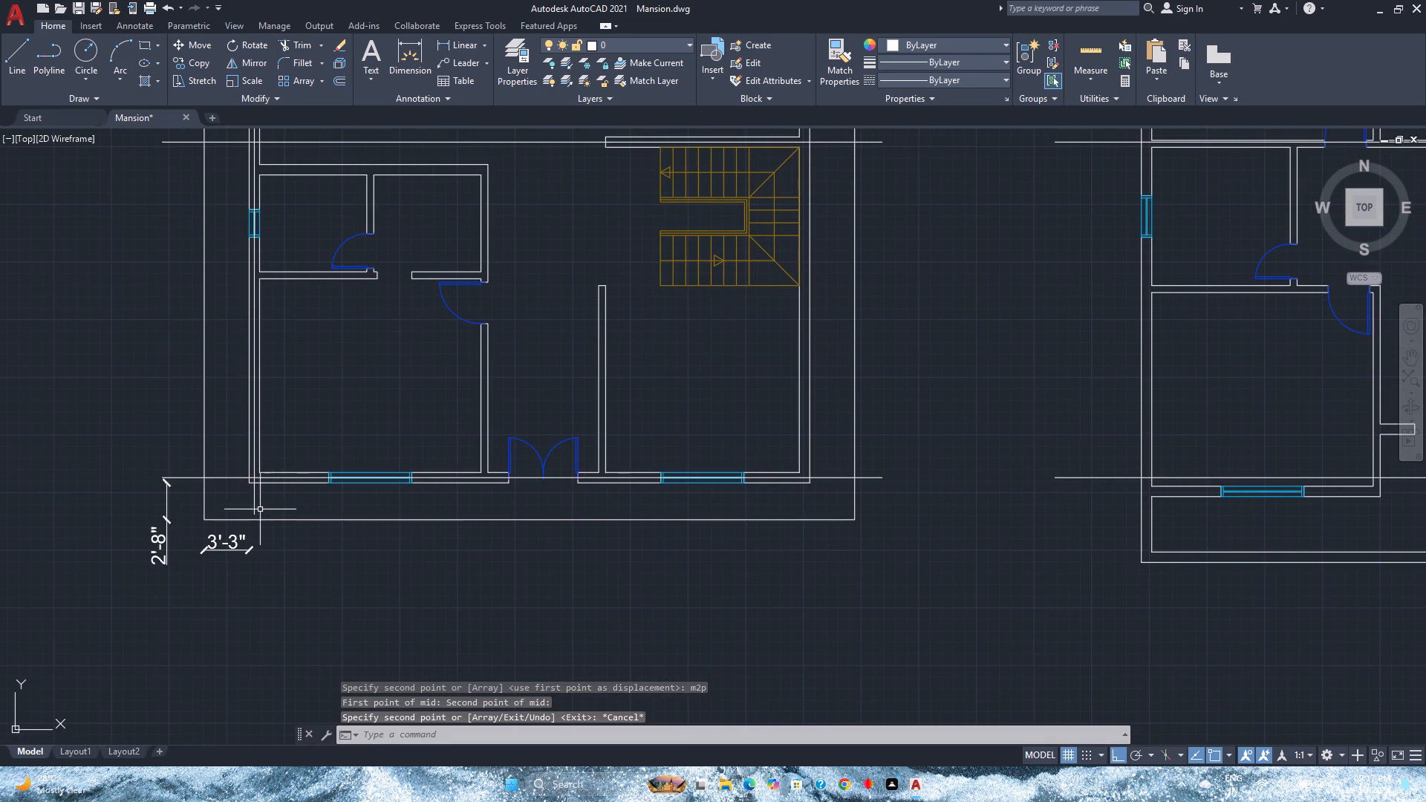
# Move the new vertical centreline straight south so its south end meets the south line of the first plan's outer outline.
pyautogui.click(255, 511)
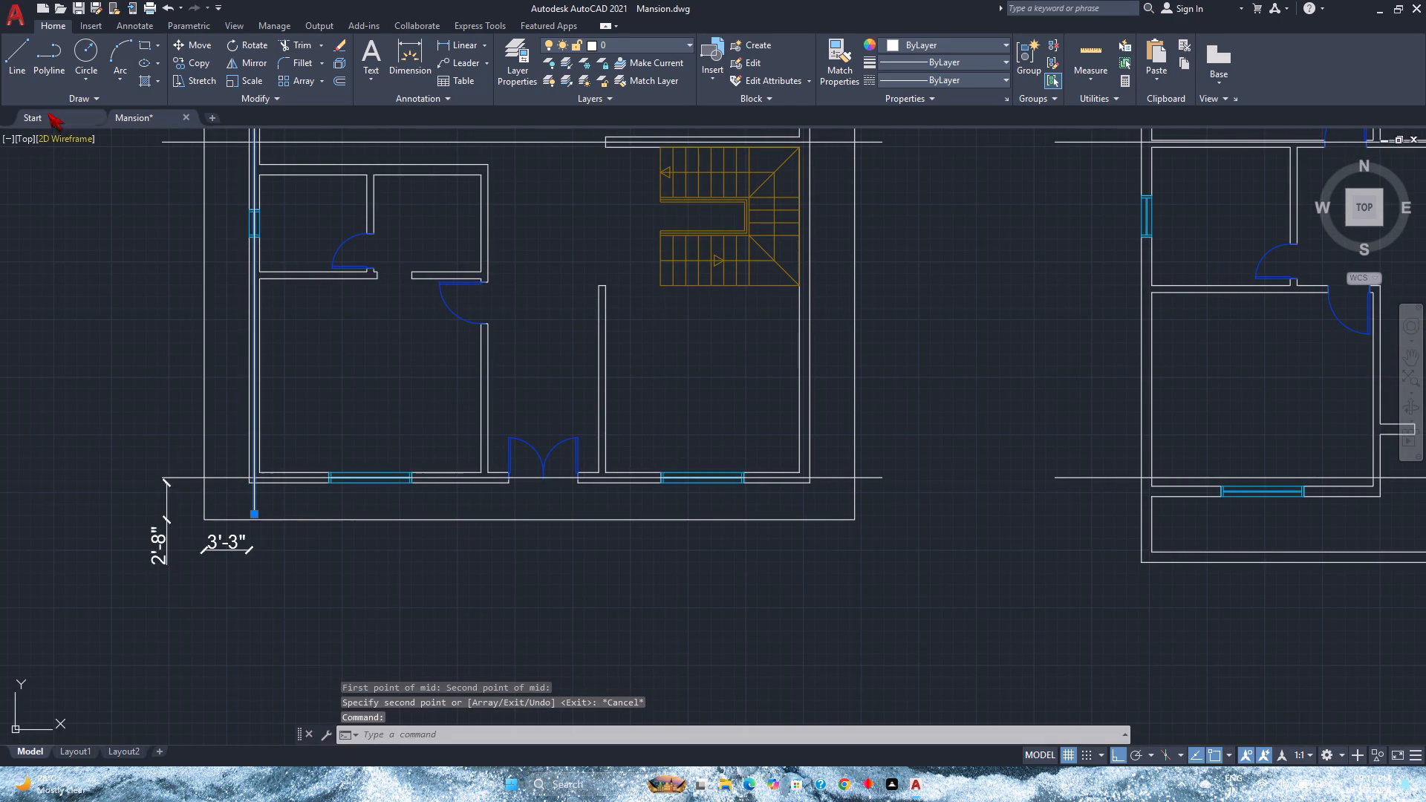
pyautogui.press('m')
pyautogui.press('Return')
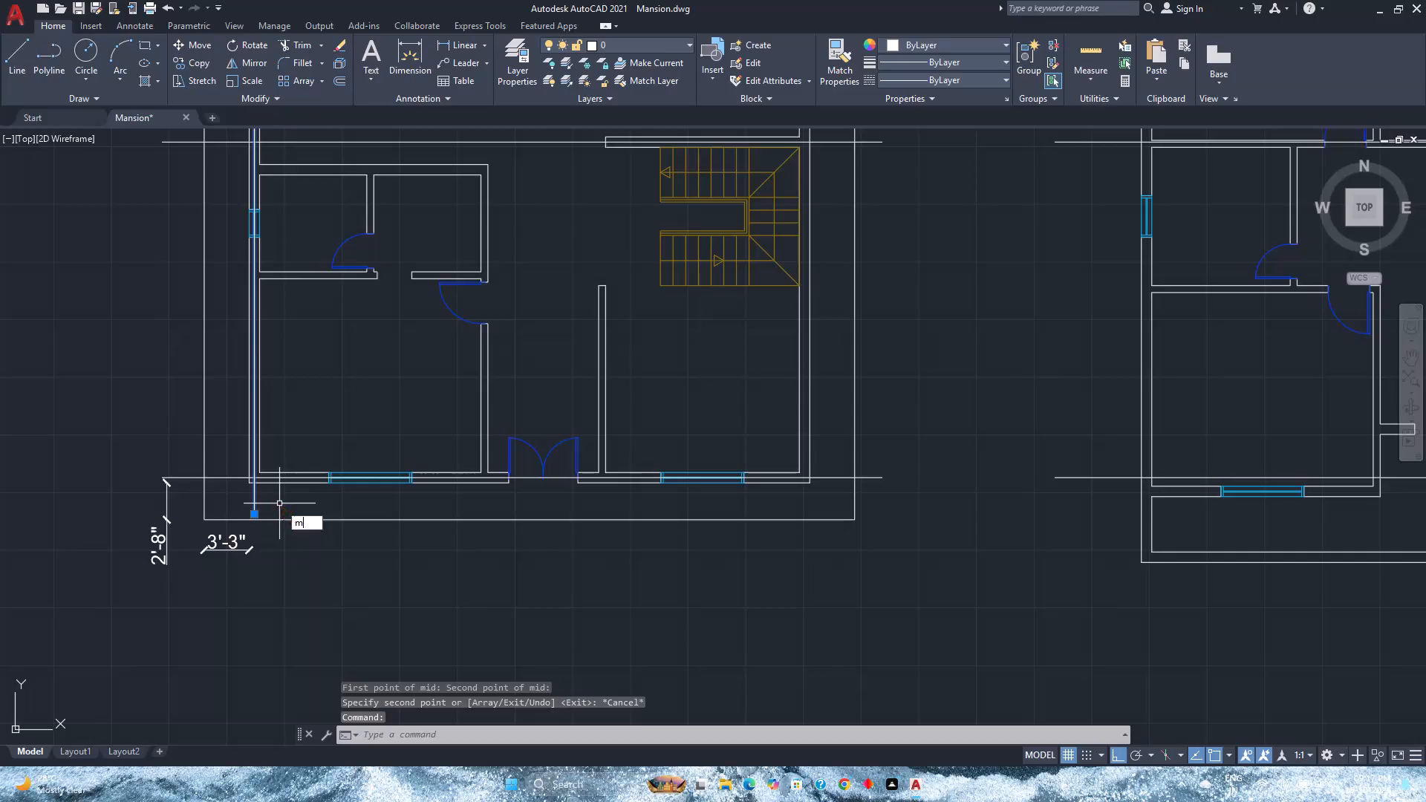
pyautogui.scroll(4, 222, 526)
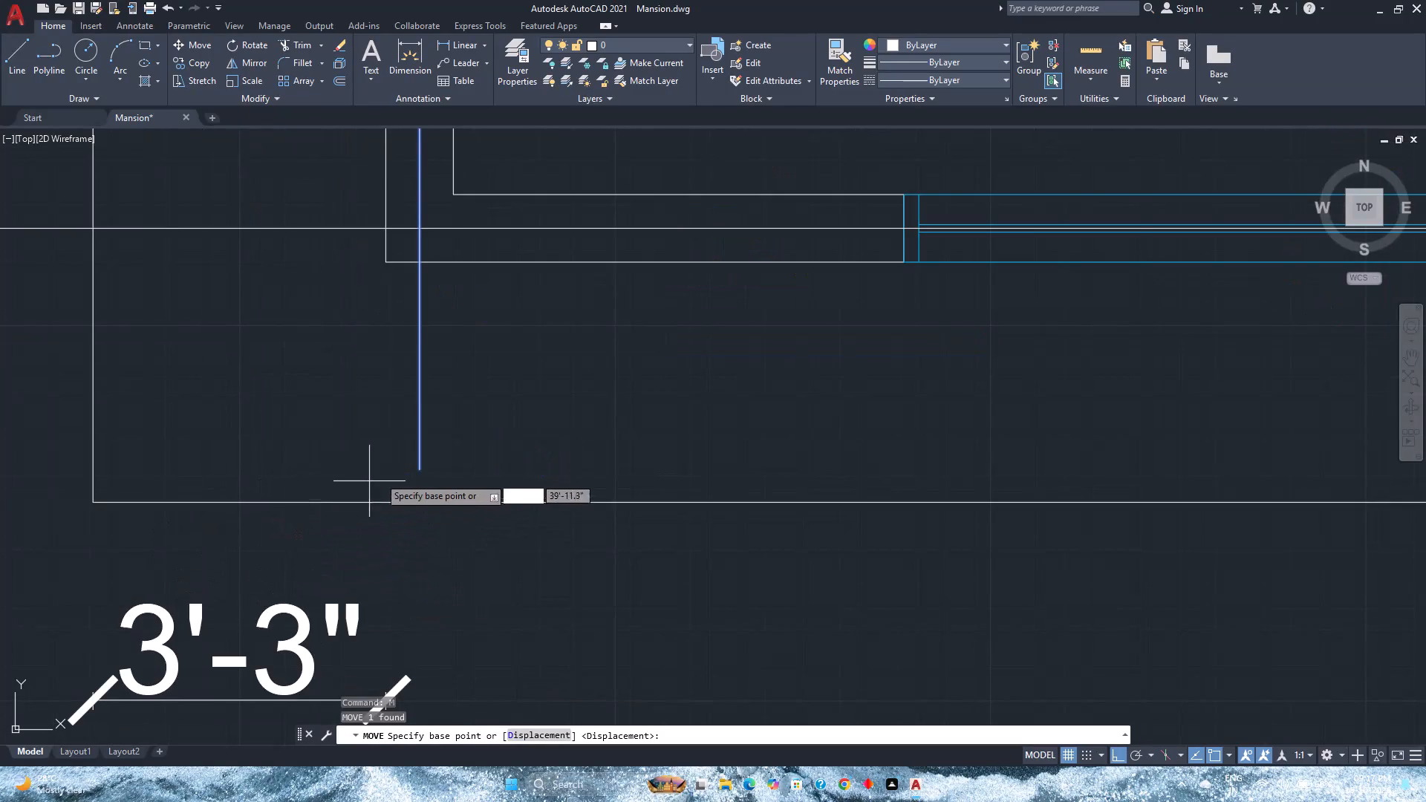
pyautogui.click(415, 471)
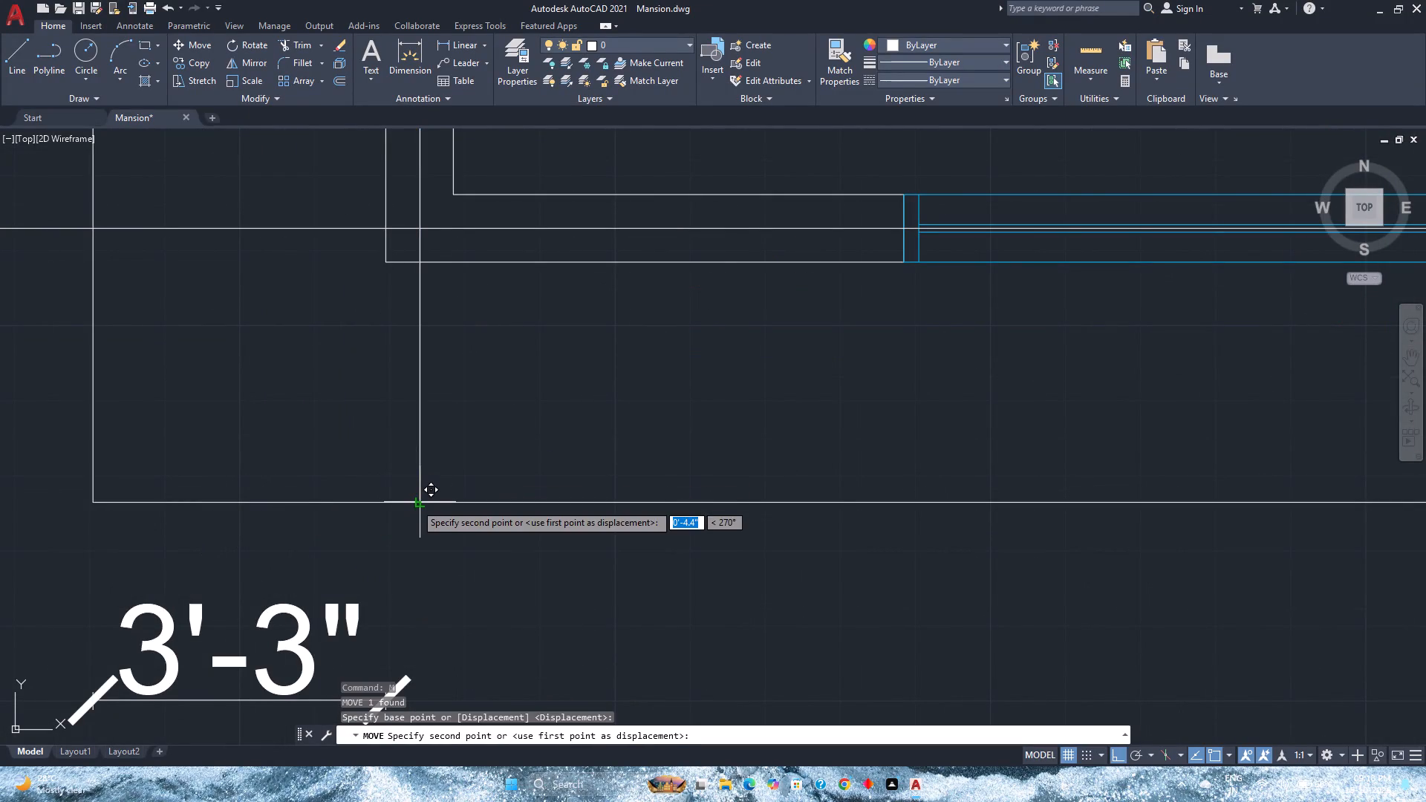
pyautogui.click(415, 504)
pyautogui.scroll(-4, 416, 515)
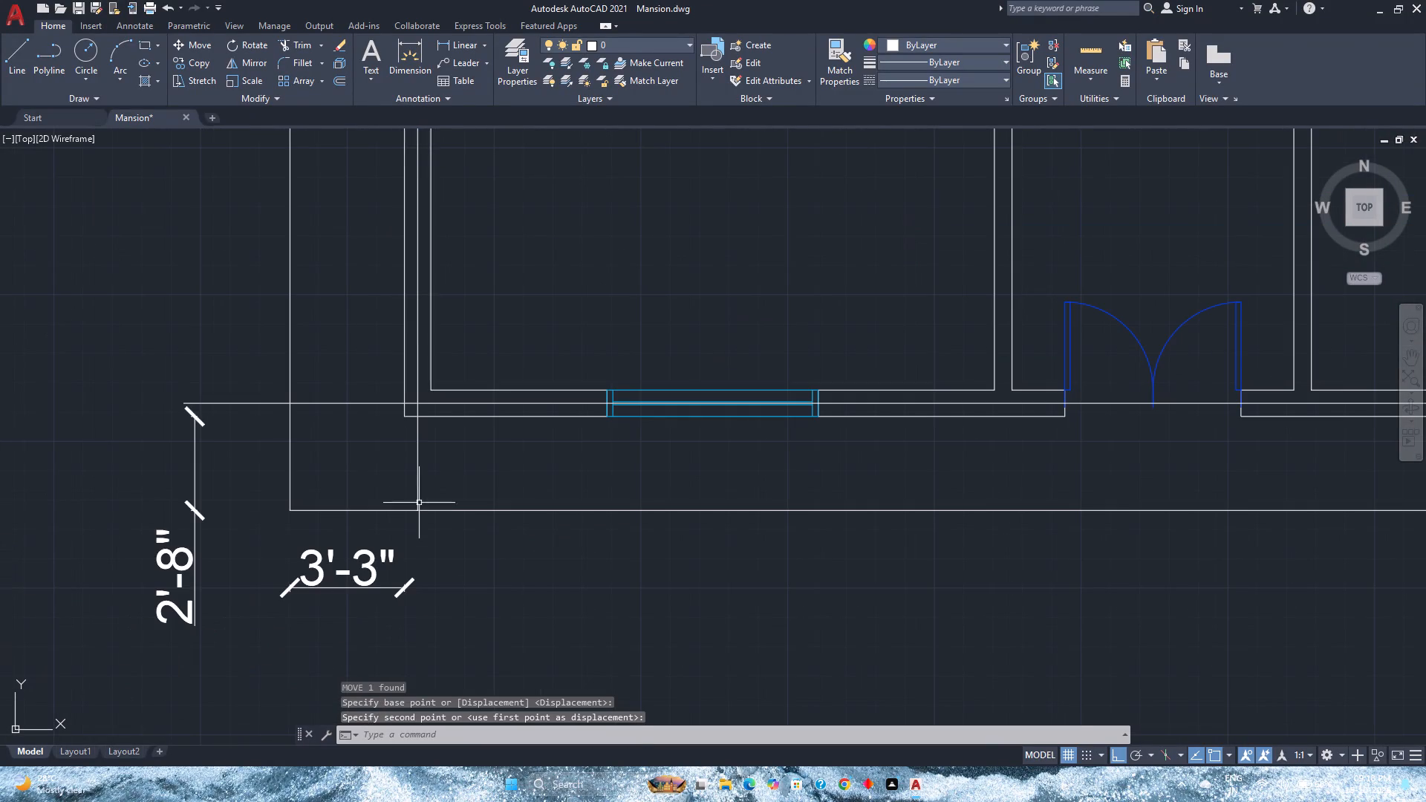
# Lengthen the west wall's vertical centreline by 5' at both its south and north ends.
pyautogui.click(417, 486)
pyautogui.click(418, 512)
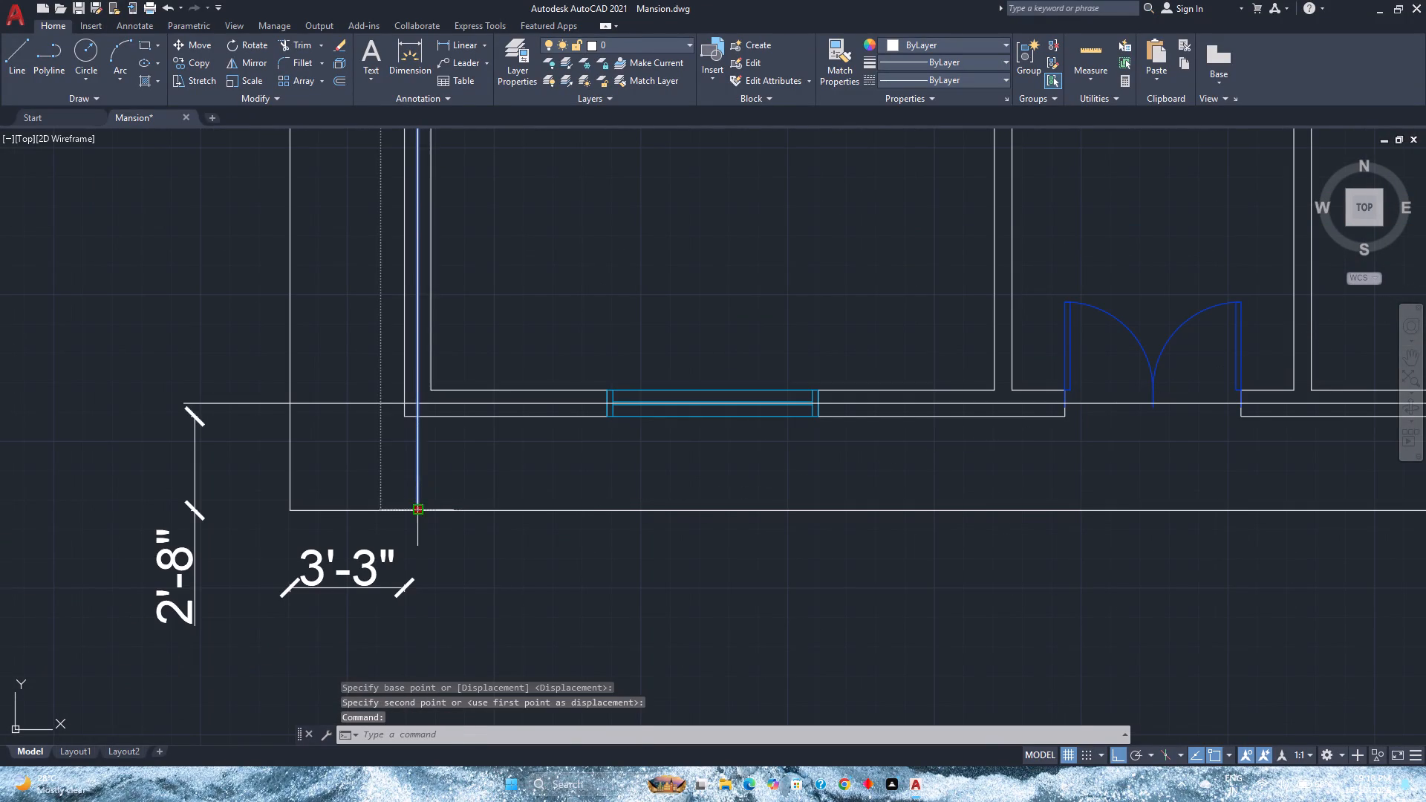
pyautogui.scroll(-3, 405, 589)
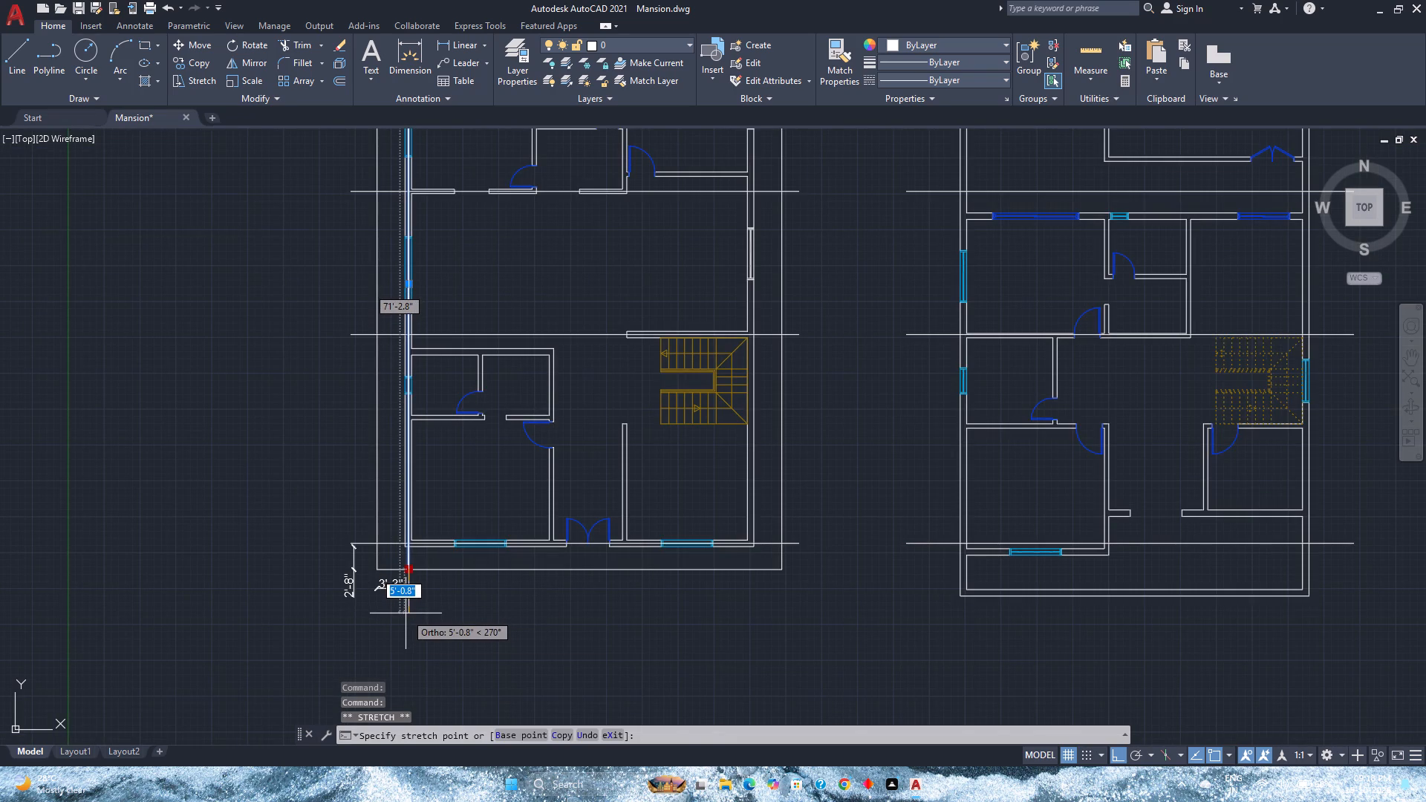
pyautogui.write("5'")
pyautogui.press('Return')
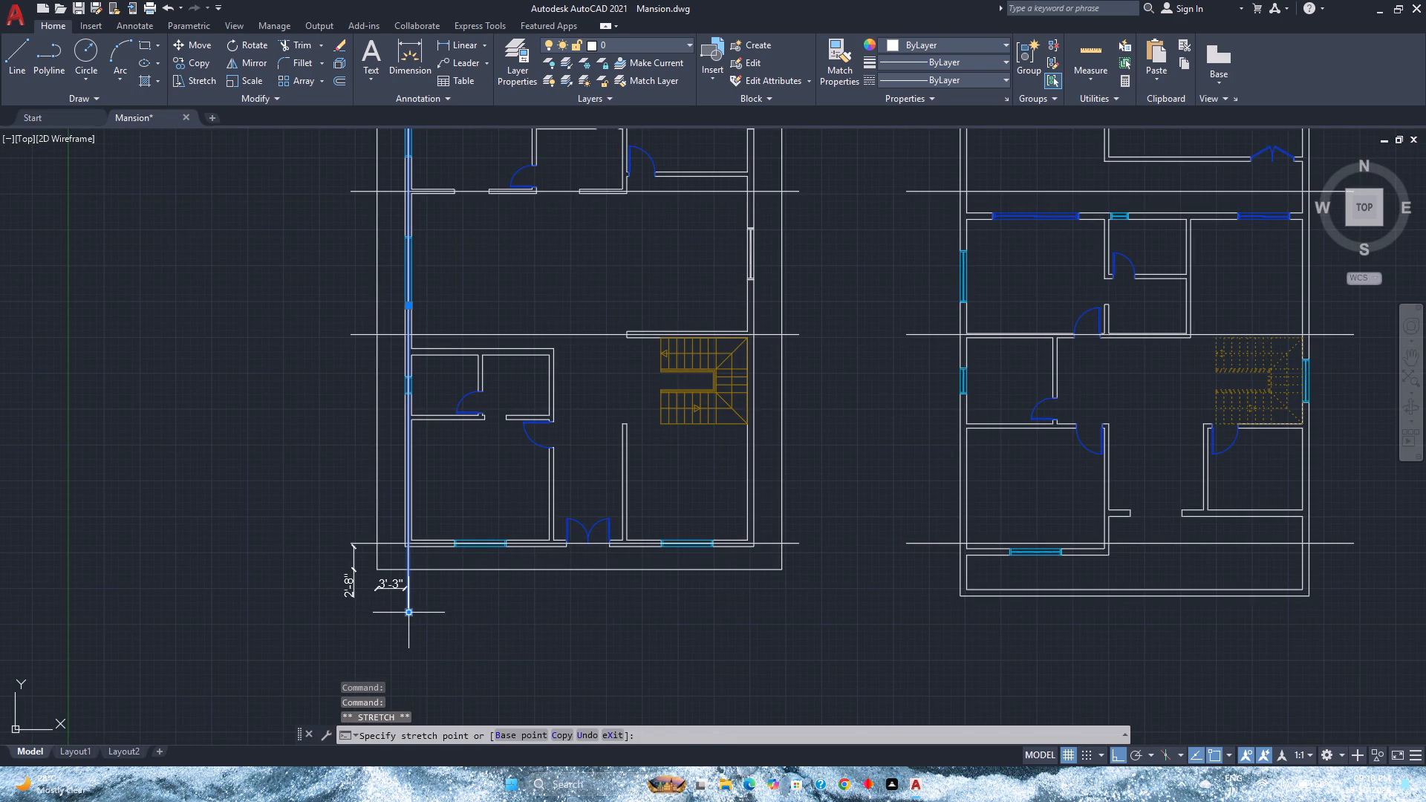
pyautogui.scroll(-2, 427, 527)
pyautogui.scroll(2, 432, 311)
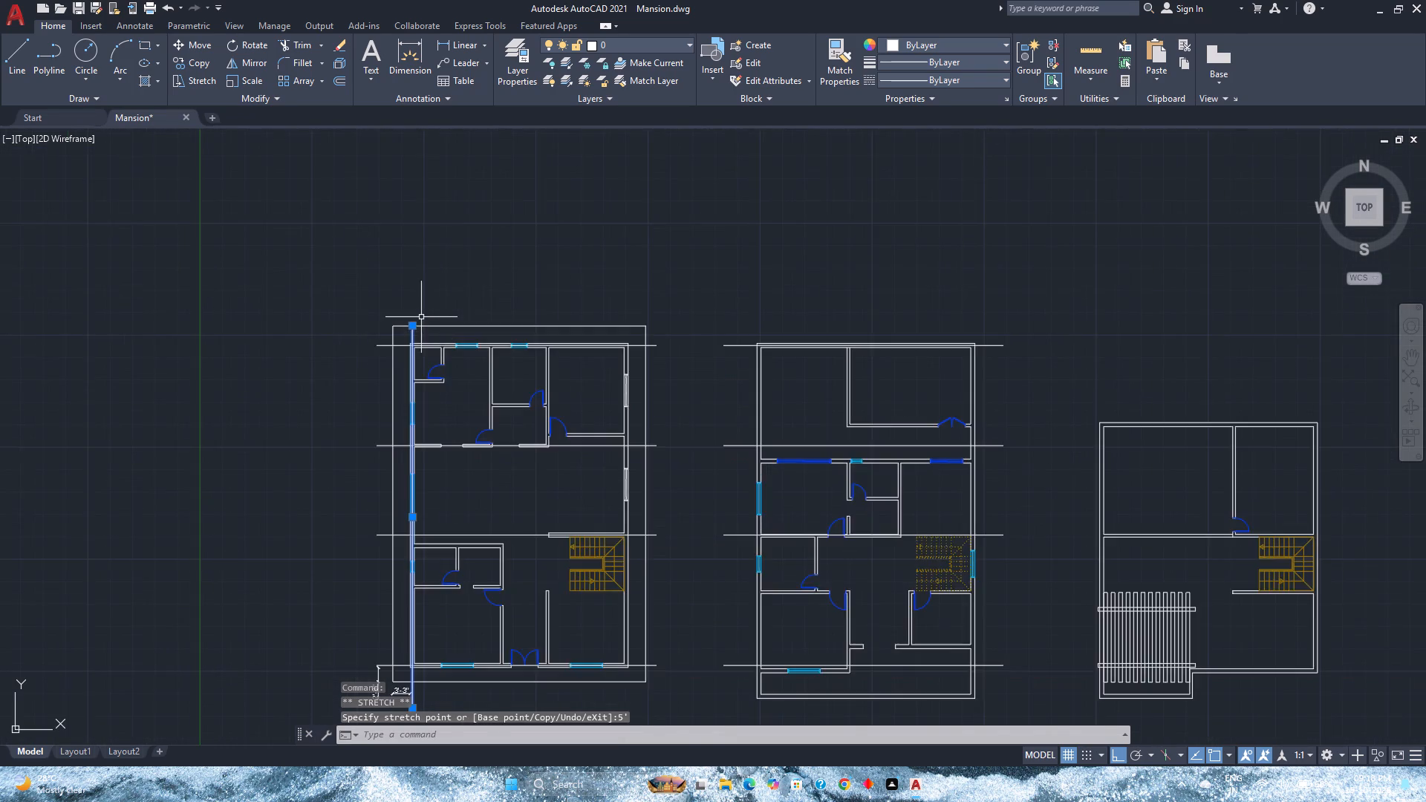
pyautogui.scroll(1, 421, 318)
pyautogui.click(398, 336)
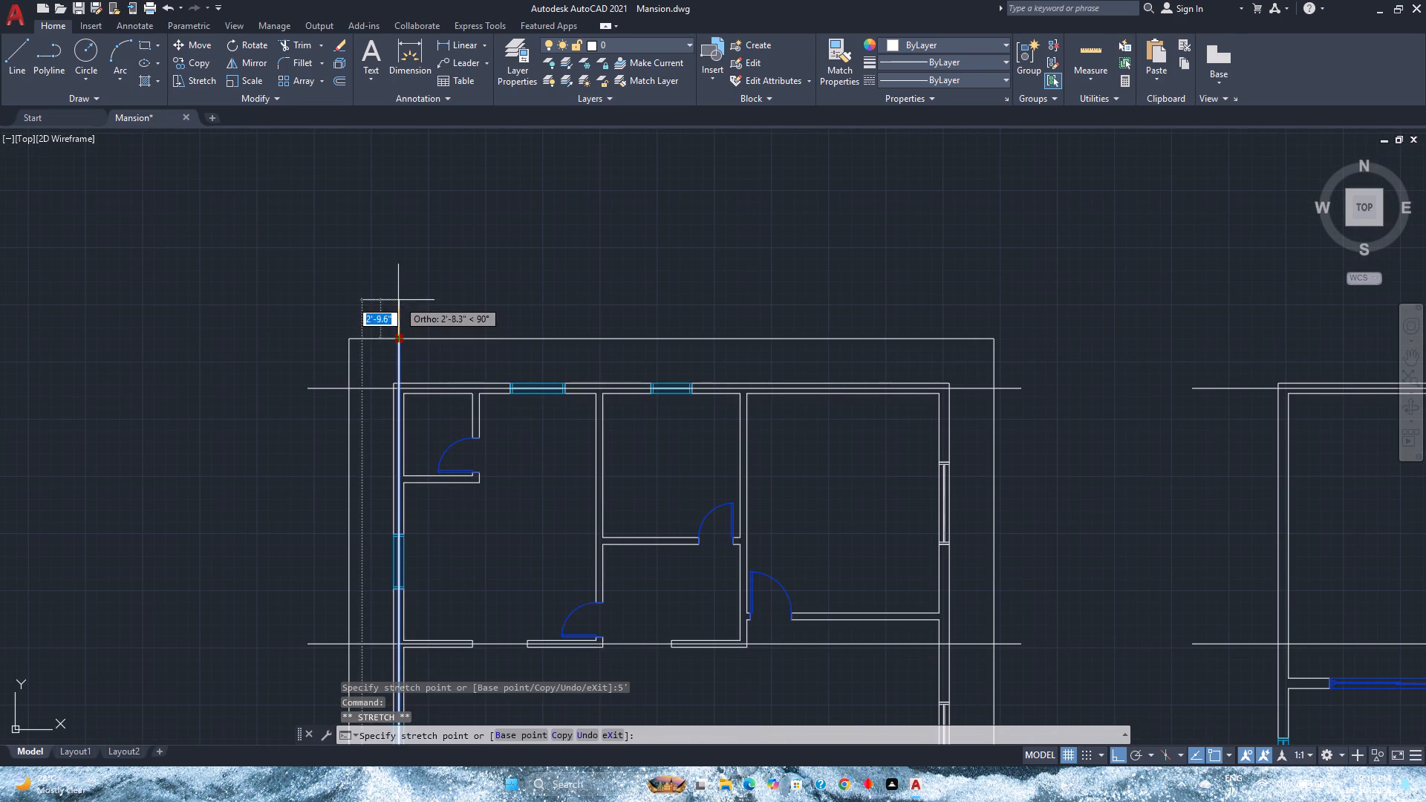
pyautogui.write("5'")
pyautogui.press('Return')
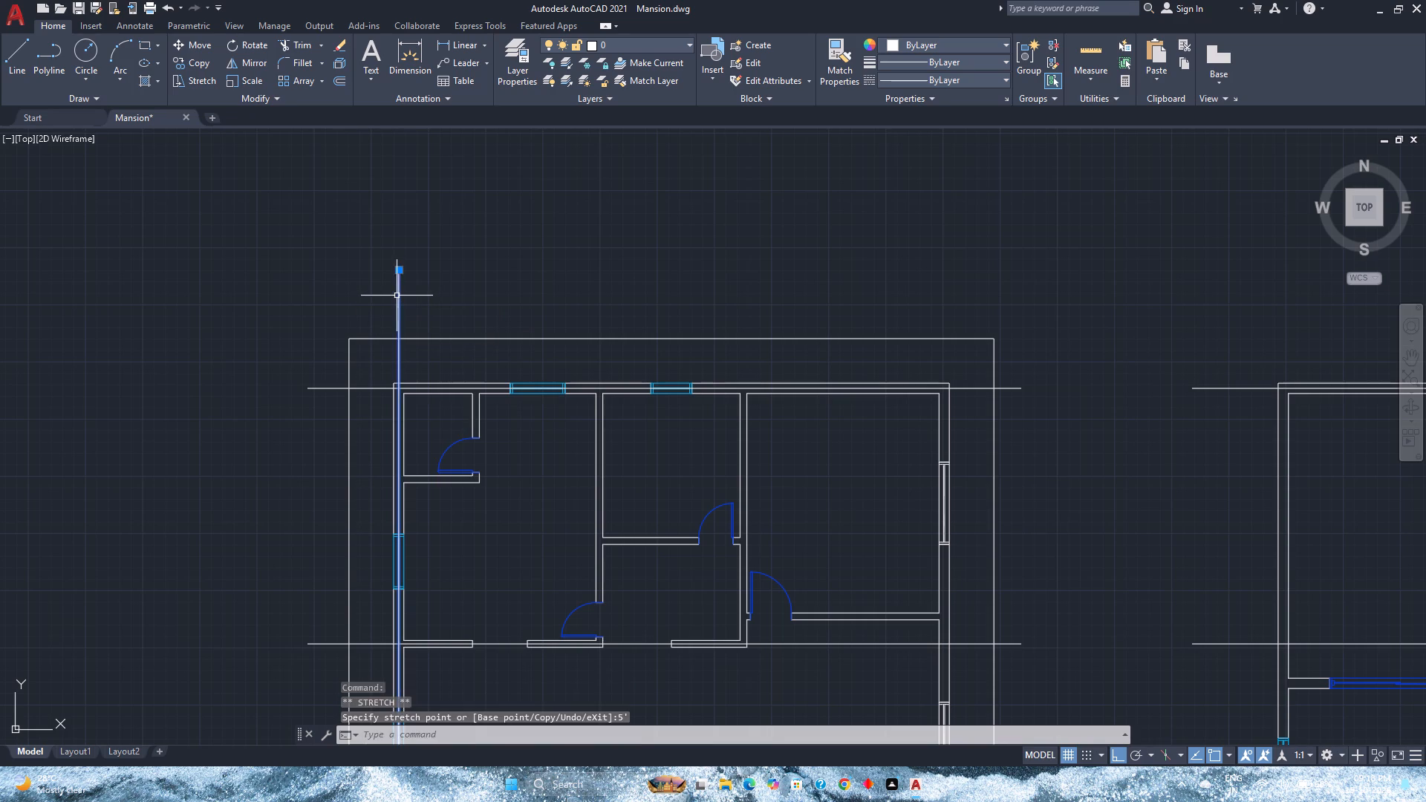
pyautogui.scroll(-3, 397, 296)
pyautogui.press('Escape')
# Delete the 3'-3" and 2'-8" dimensions at the first plan's southwest corner.
pyautogui.scroll(2, 378, 548)
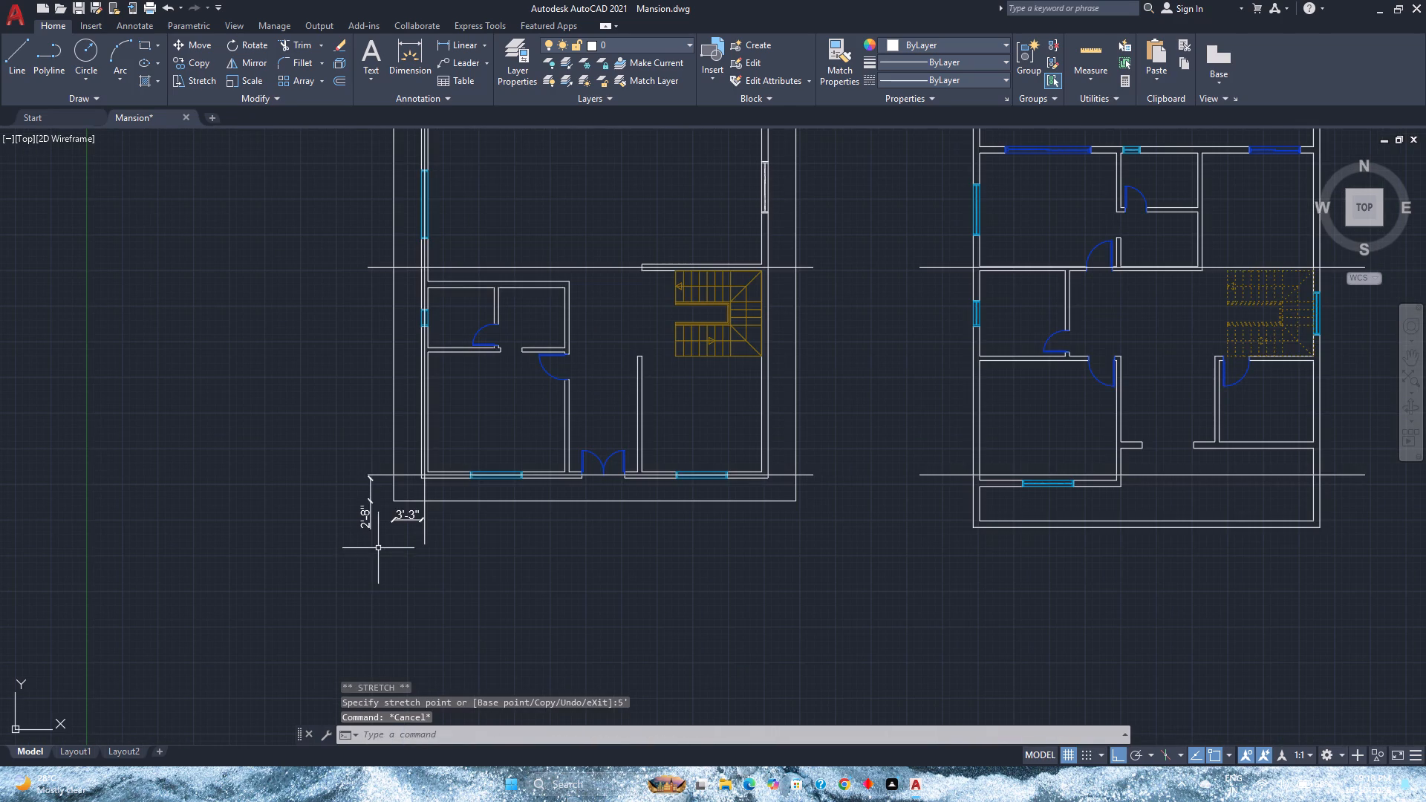
pyautogui.click(411, 515)
pyautogui.press('Delete')
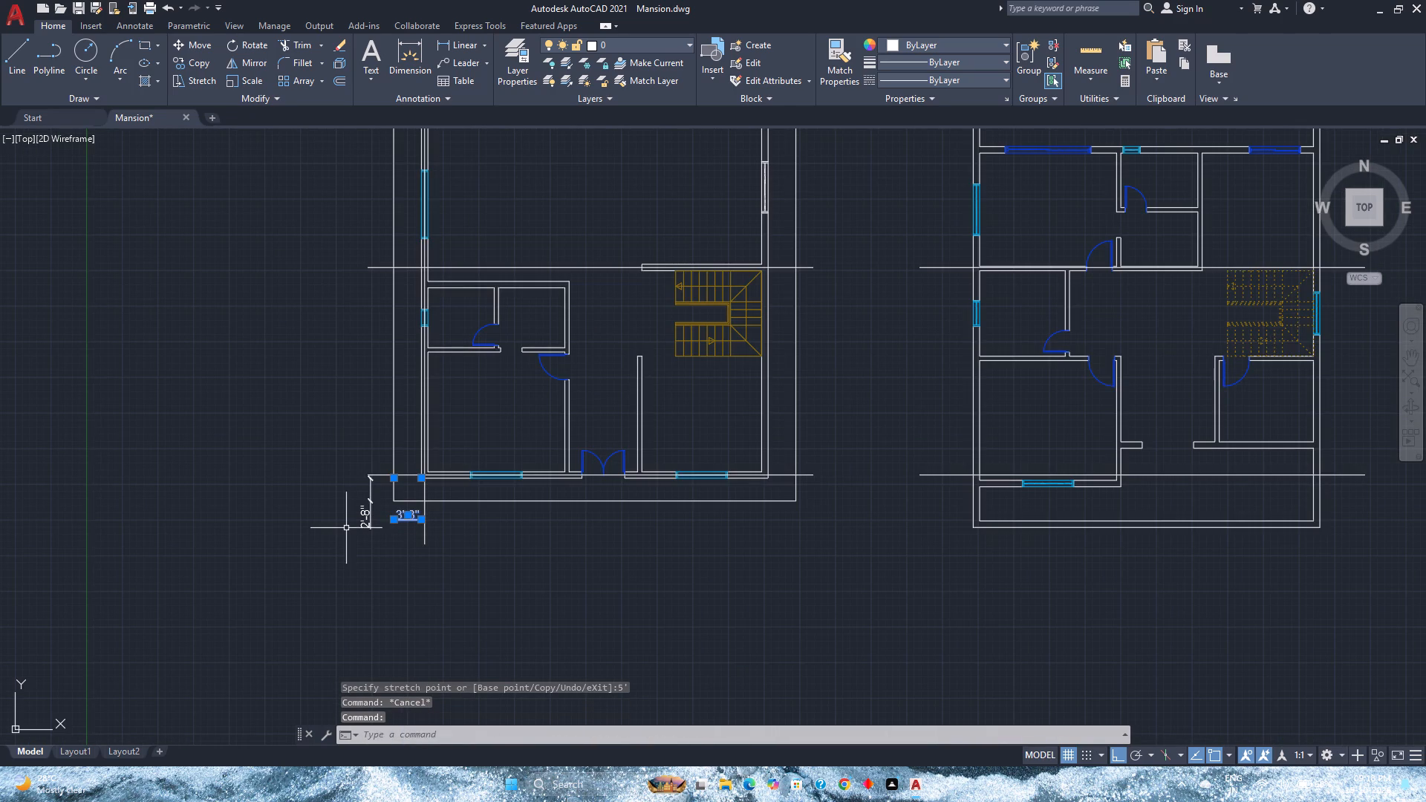
pyautogui.press('Delete')
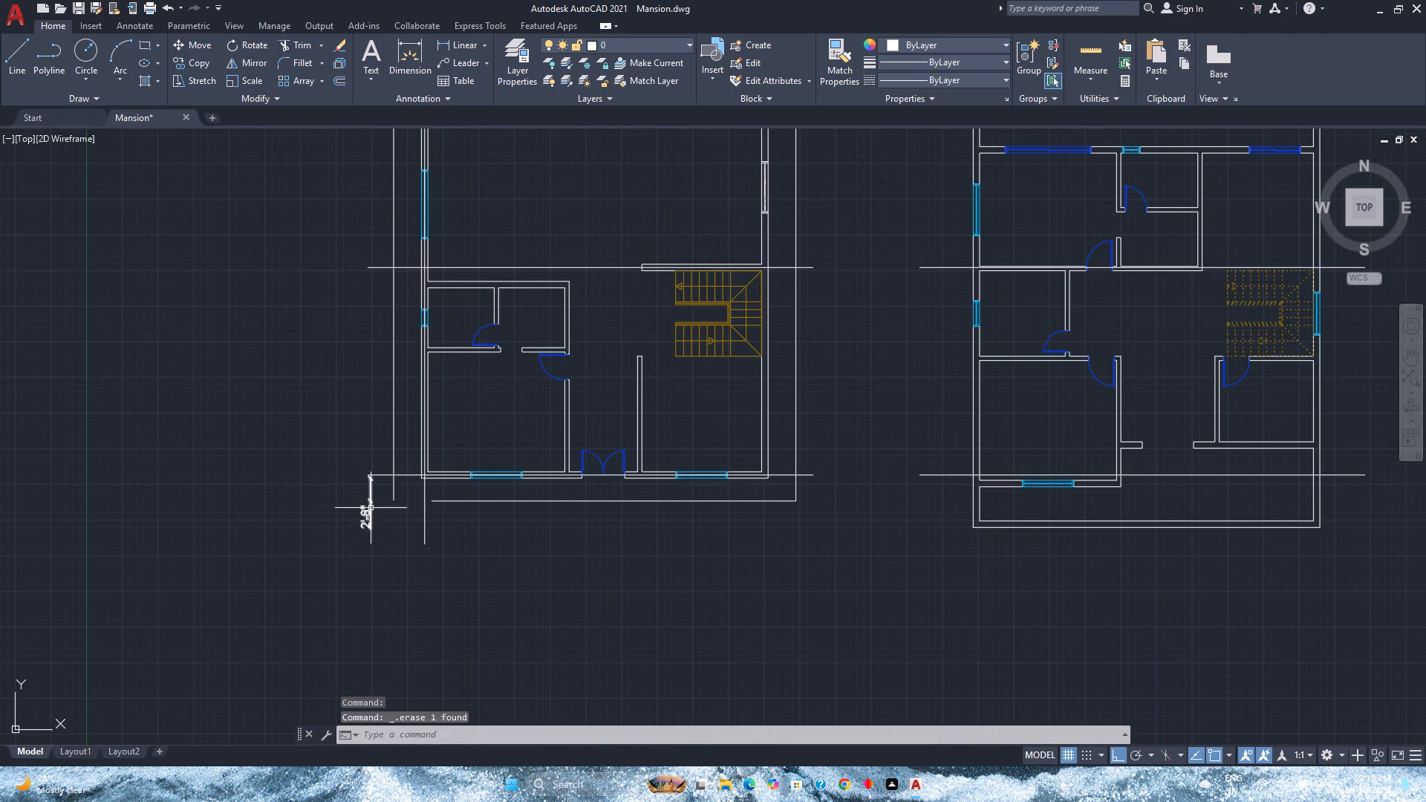
pyautogui.click(371, 508)
pyautogui.press('Delete')
pyautogui.scroll(-1, 371, 508)
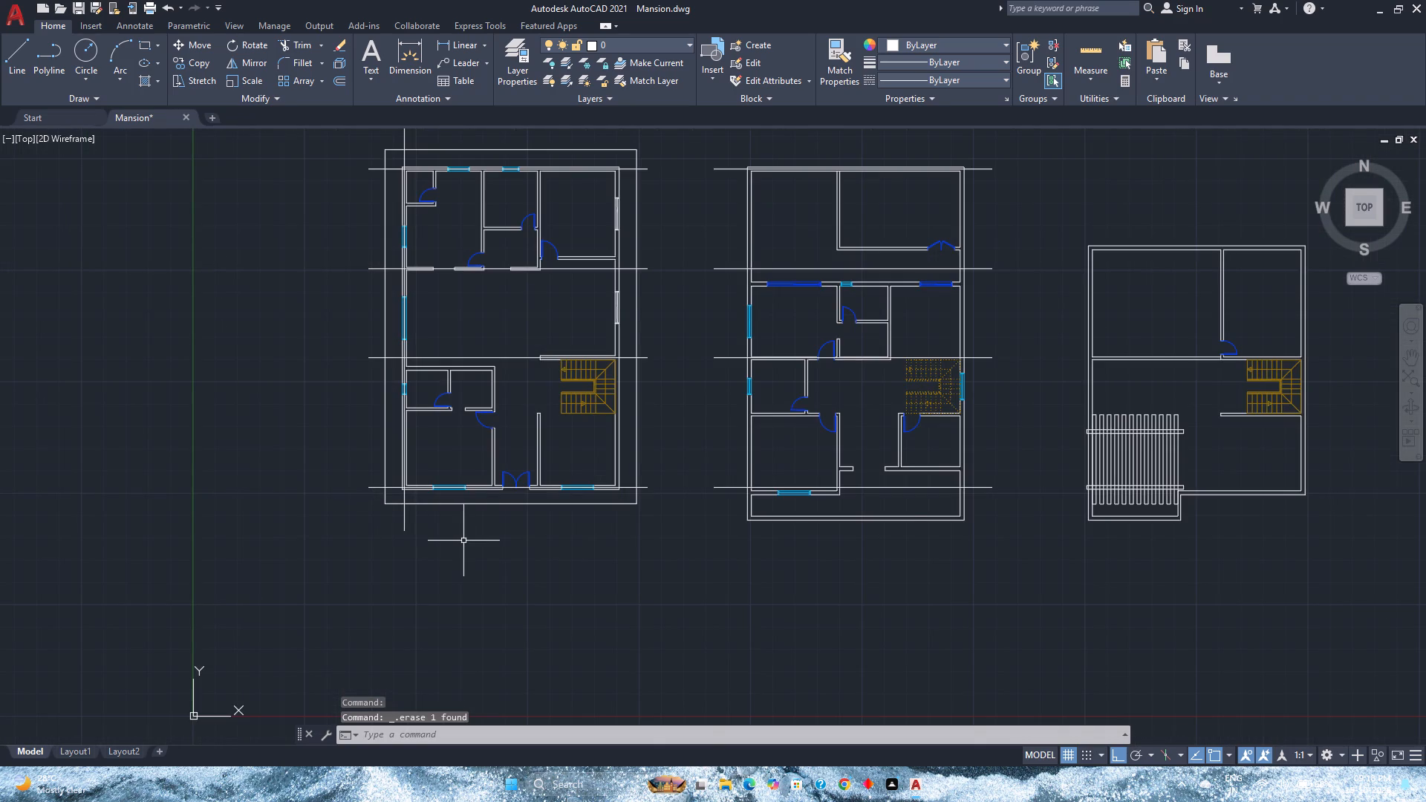
# Save the drawing.
pyautogui.scroll(-1, 463, 541)
pyautogui.moveTo(463, 541); pyautogui.dragTo(429, 575, button='middle')
pyautogui.hotkey('ctrl', 's')
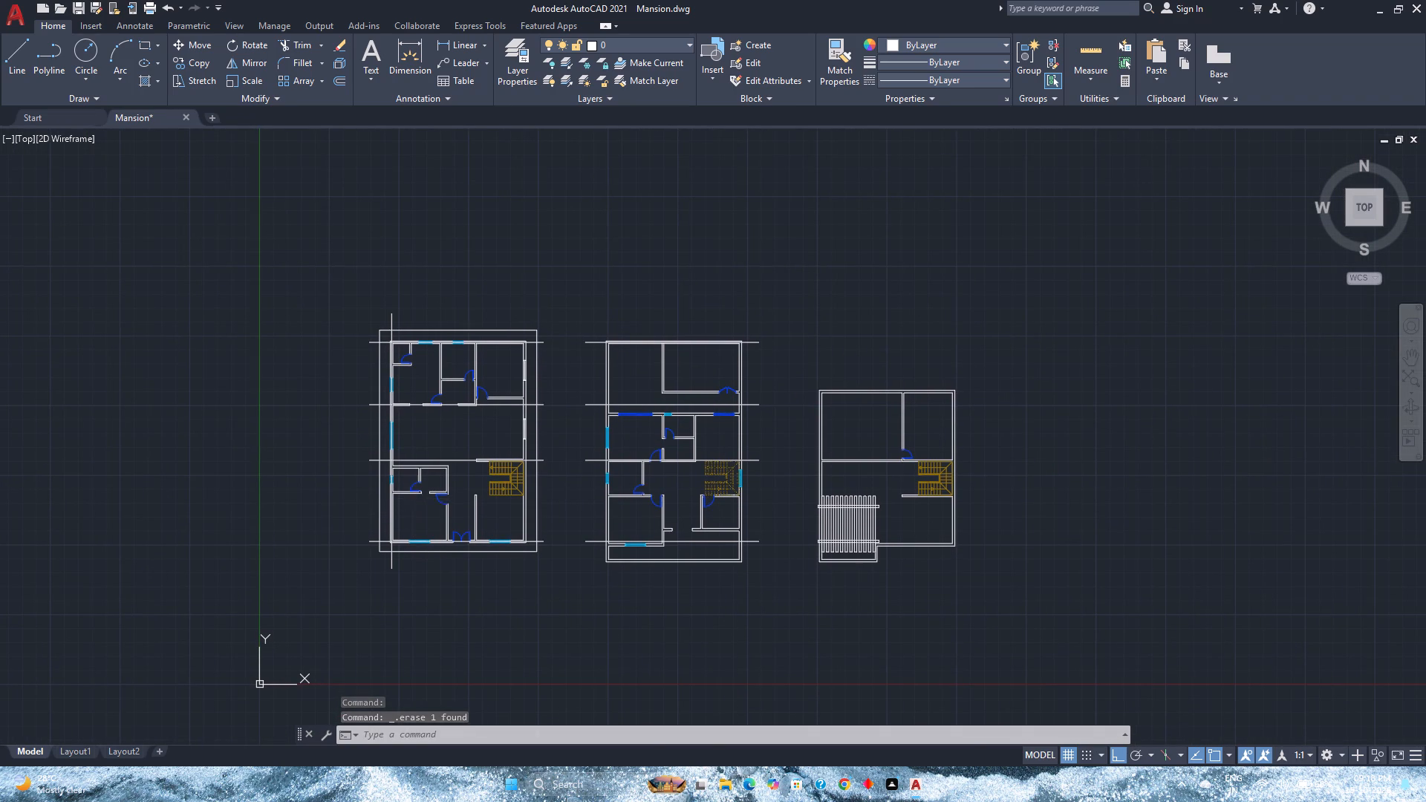
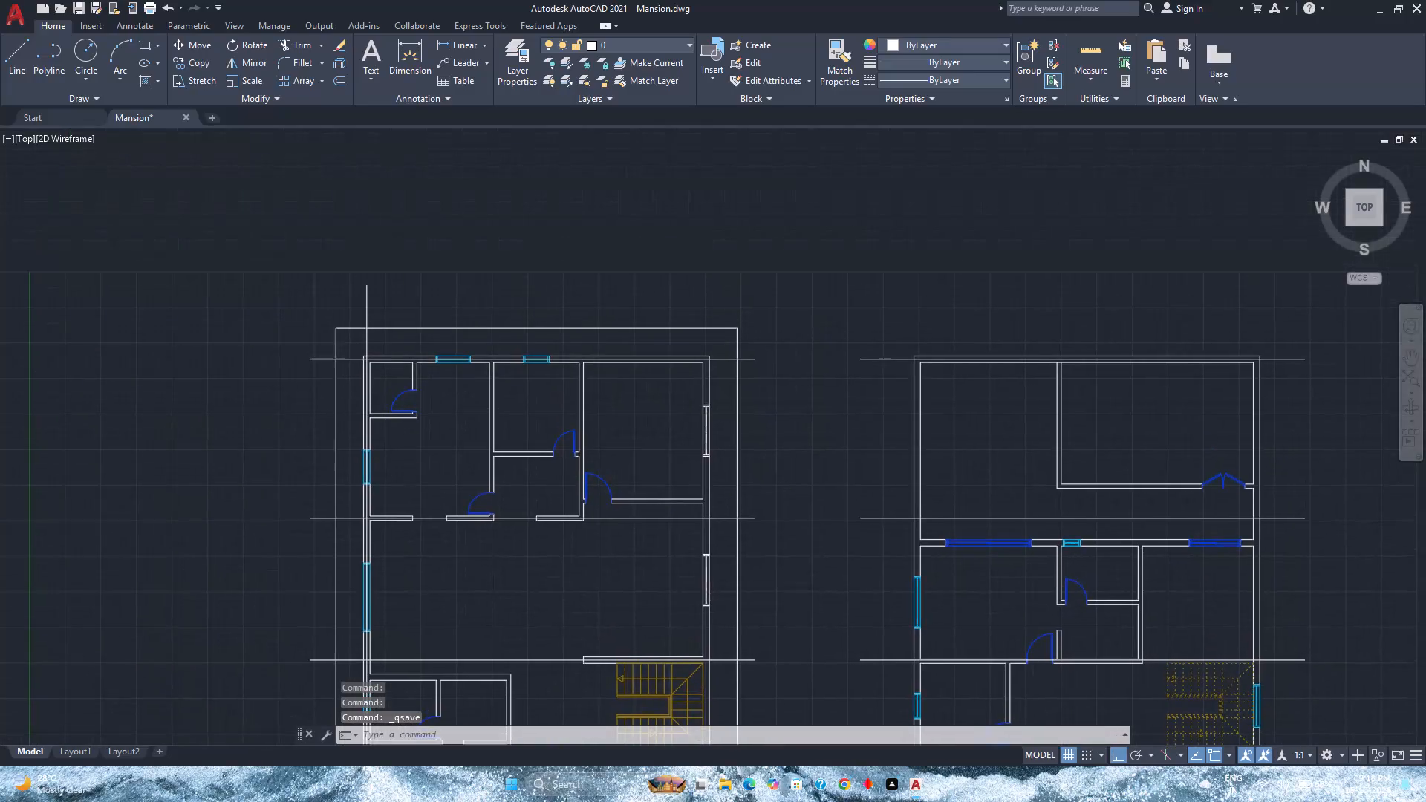
# Copy the first plan's west wall centreline east to the midpoint between the faces of the first interior north-south wall.
pyautogui.click(371, 309)
pyautogui.click(363, 306)
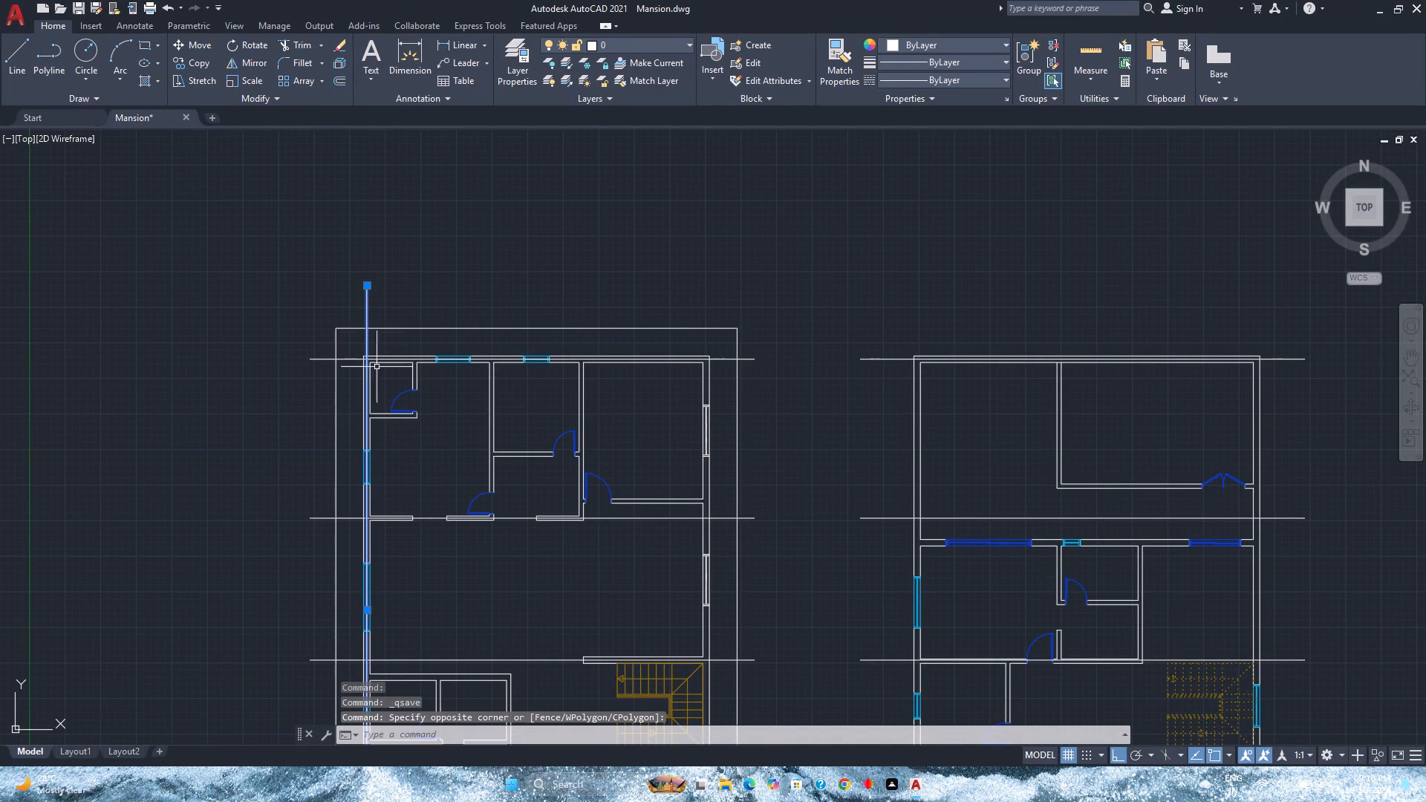
pyautogui.scroll(3, 472, 532)
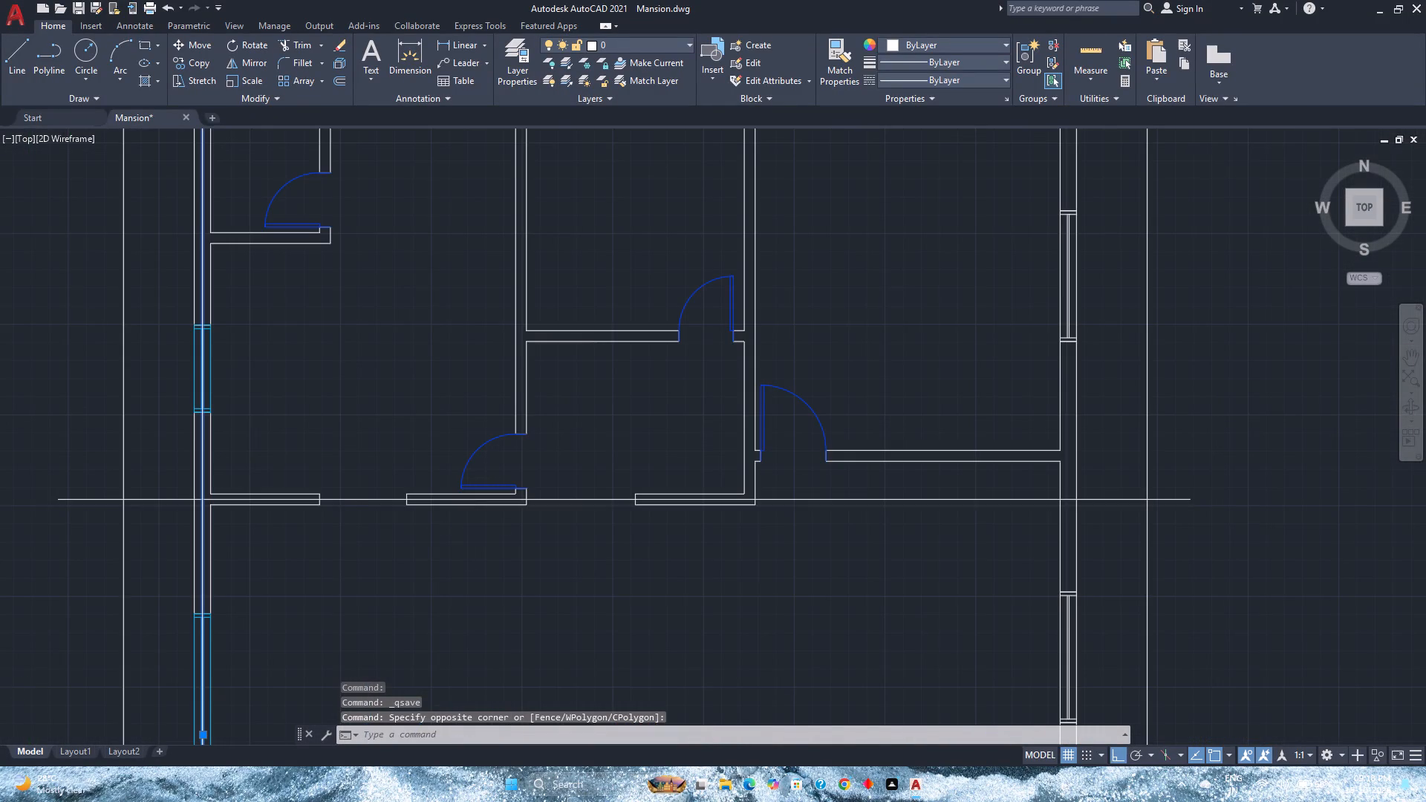
pyautogui.scroll(-1, 469, 530)
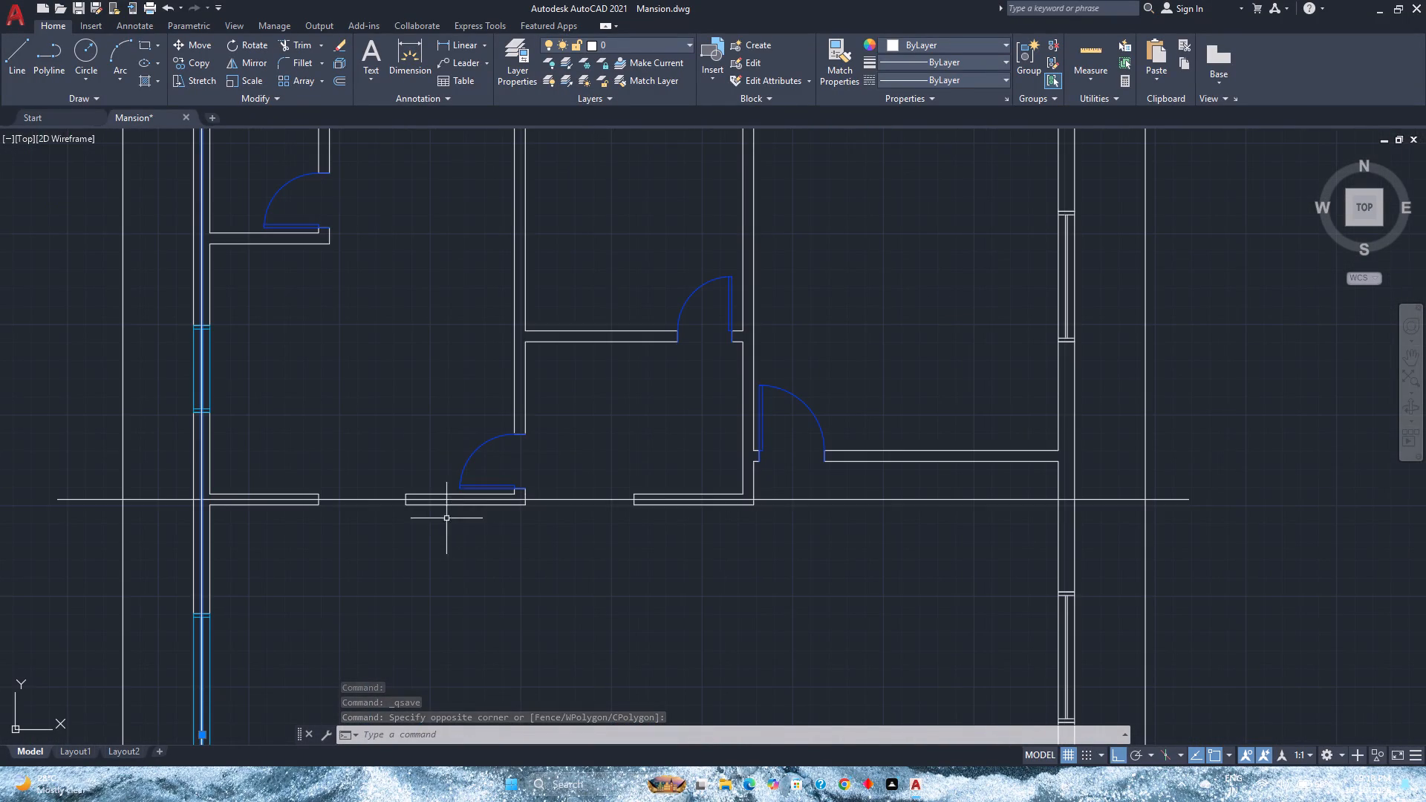
pyautogui.click(185, 57)
pyautogui.scroll(3, 145, 486)
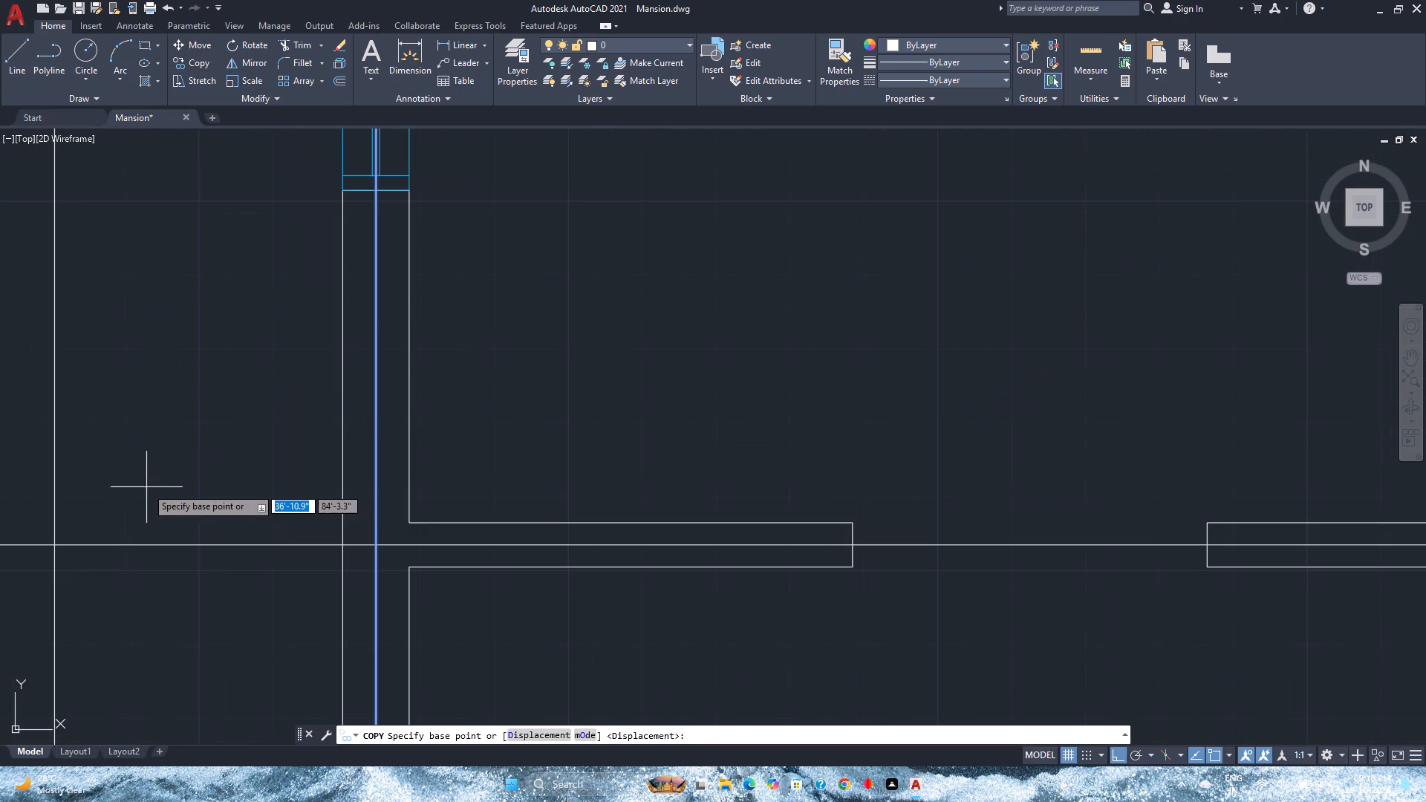
pyautogui.click(376, 524)
pyautogui.scroll(-1, 700, 541)
pyautogui.moveTo(700, 541); pyautogui.dragTo(146, 486, button='middle')
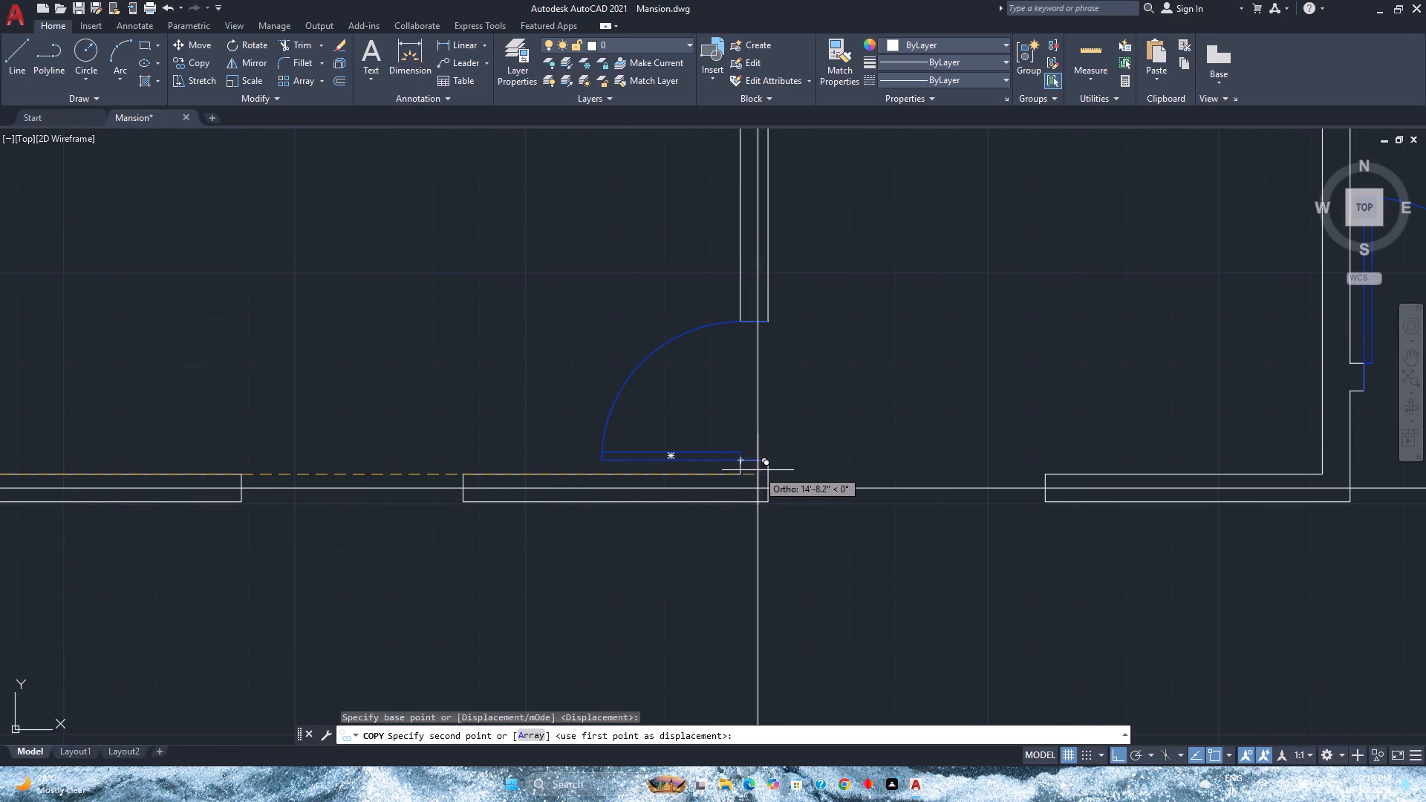
pyautogui.press('m')
pyautogui.write('2p')
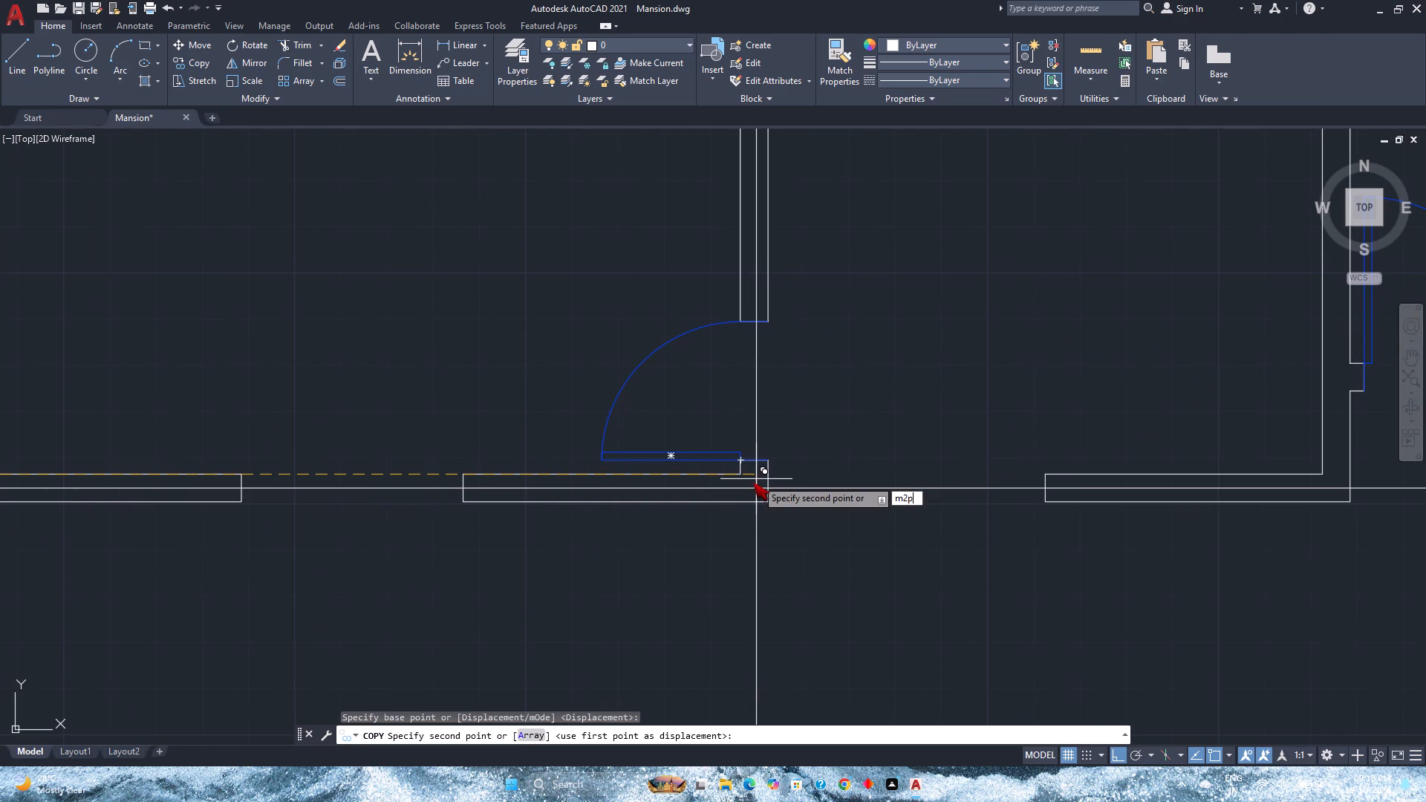
pyautogui.press('Return')
pyautogui.scroll(3, 740, 484)
pyautogui.click(738, 450)
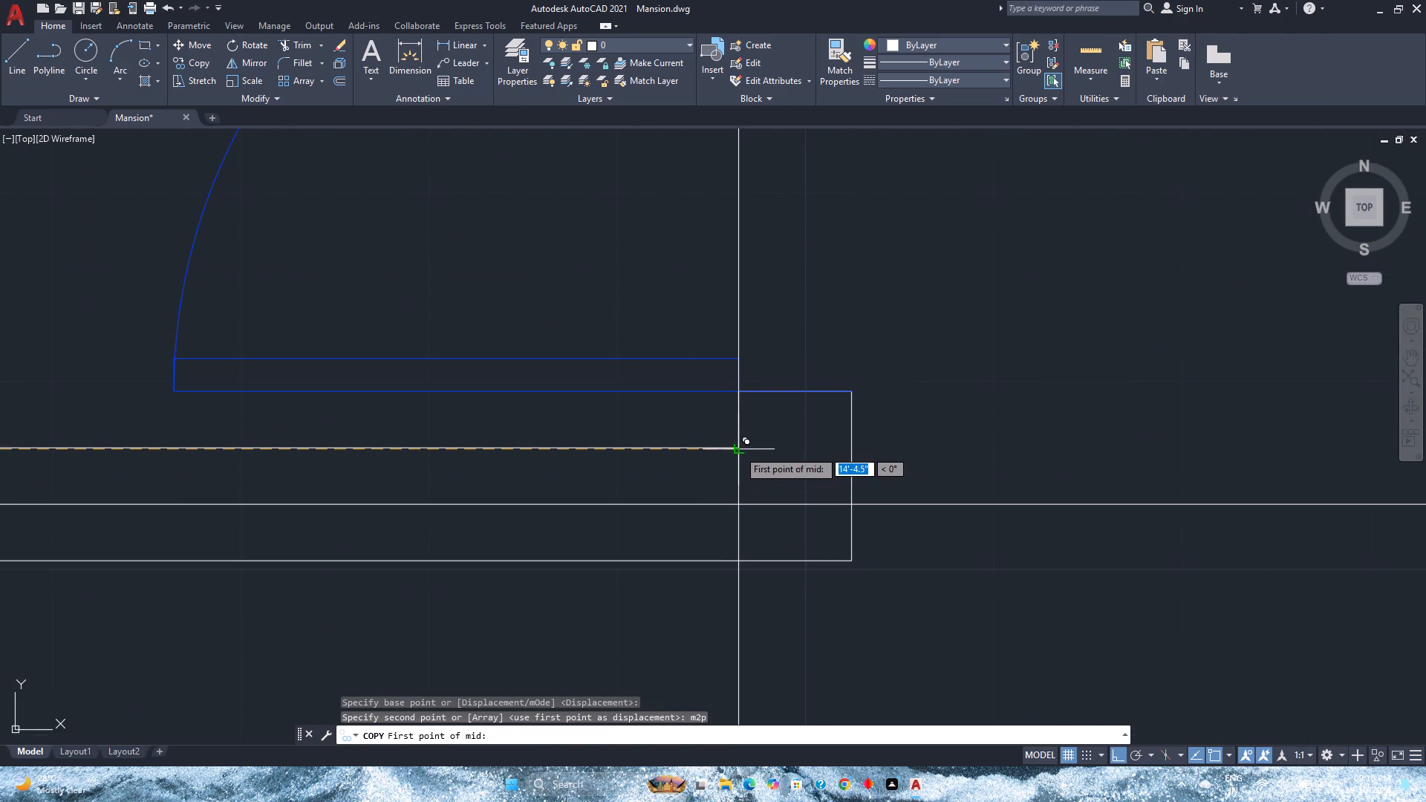
pyautogui.click(848, 449)
# Place another copy of the vertical centreline midway between the faces of the first plan's second interior north-south wall.
pyautogui.scroll(-6, 744, 475)
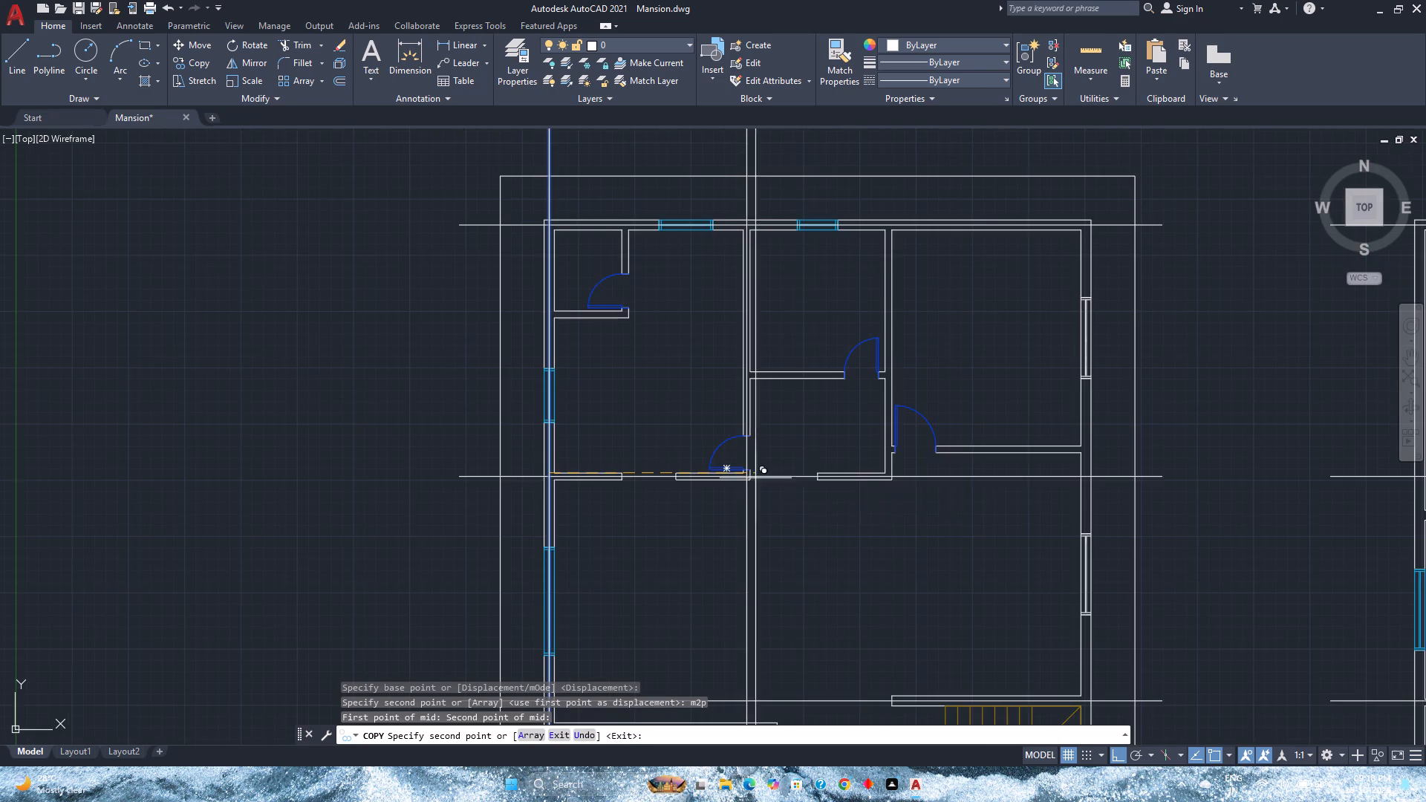
pyautogui.moveTo(825, 482); pyautogui.dragTo(548, 475, button='middle')
pyautogui.middleClick(548, 475)
pyautogui.scroll(2, 607, 460)
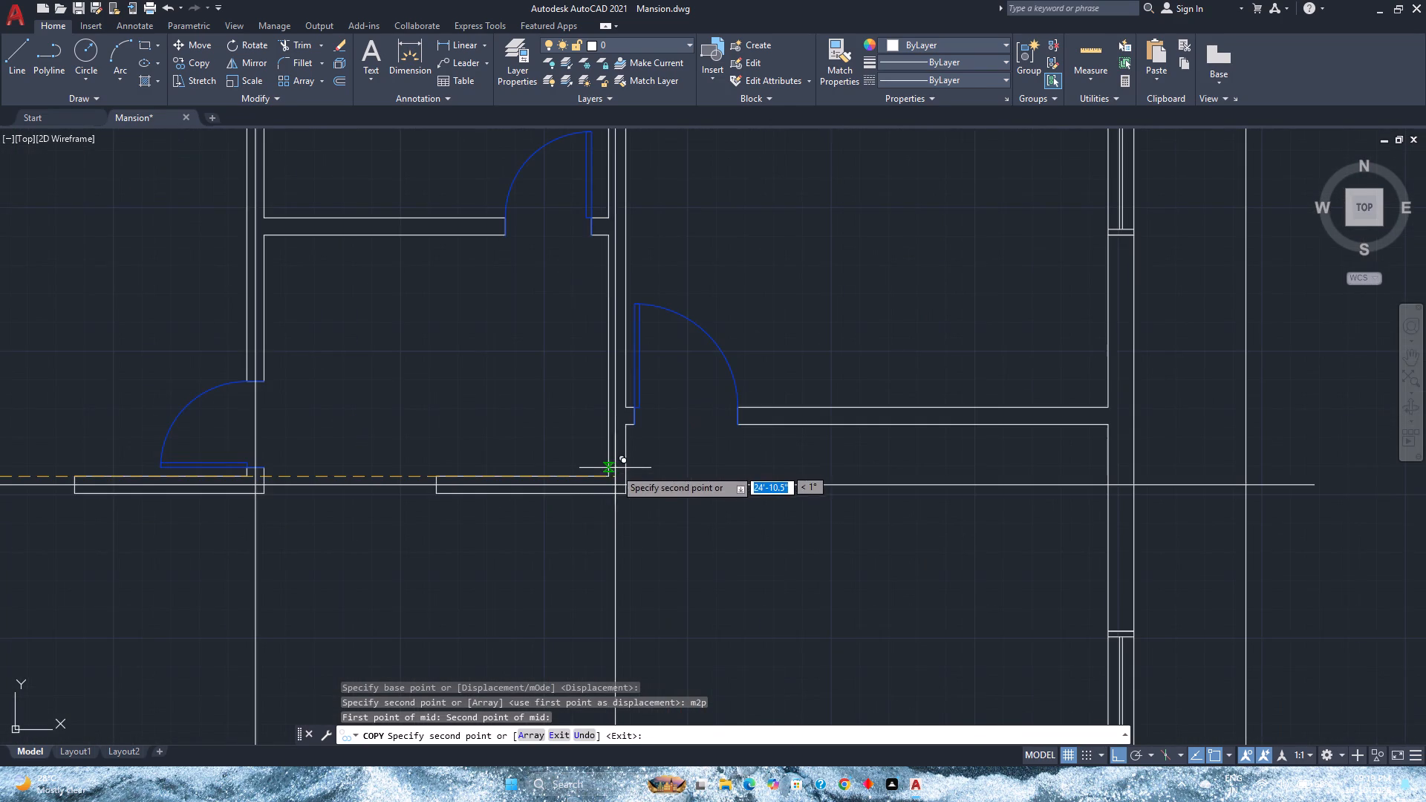
pyautogui.scroll(2, 611, 473)
pyautogui.press('m')
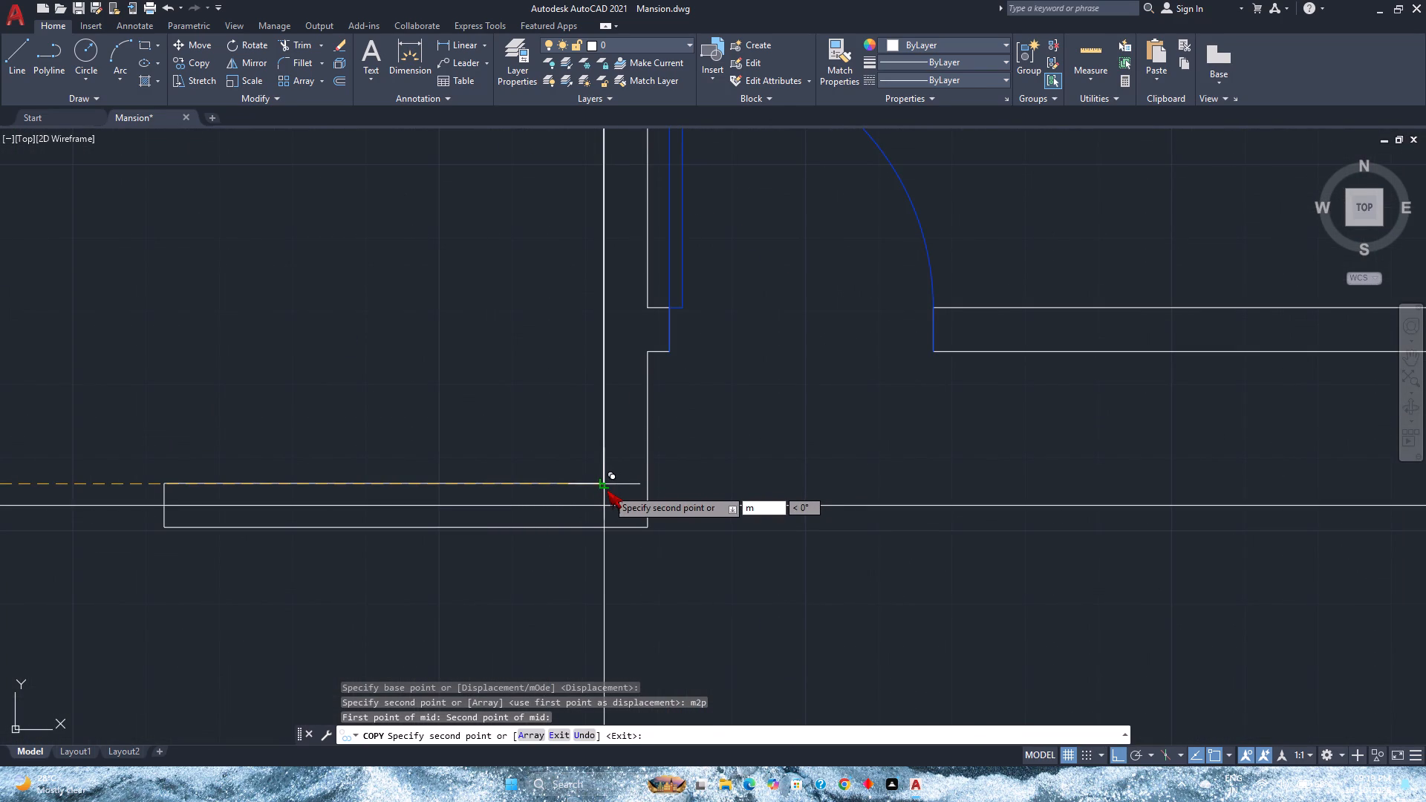
pyautogui.write('2p')
pyautogui.press('Return')
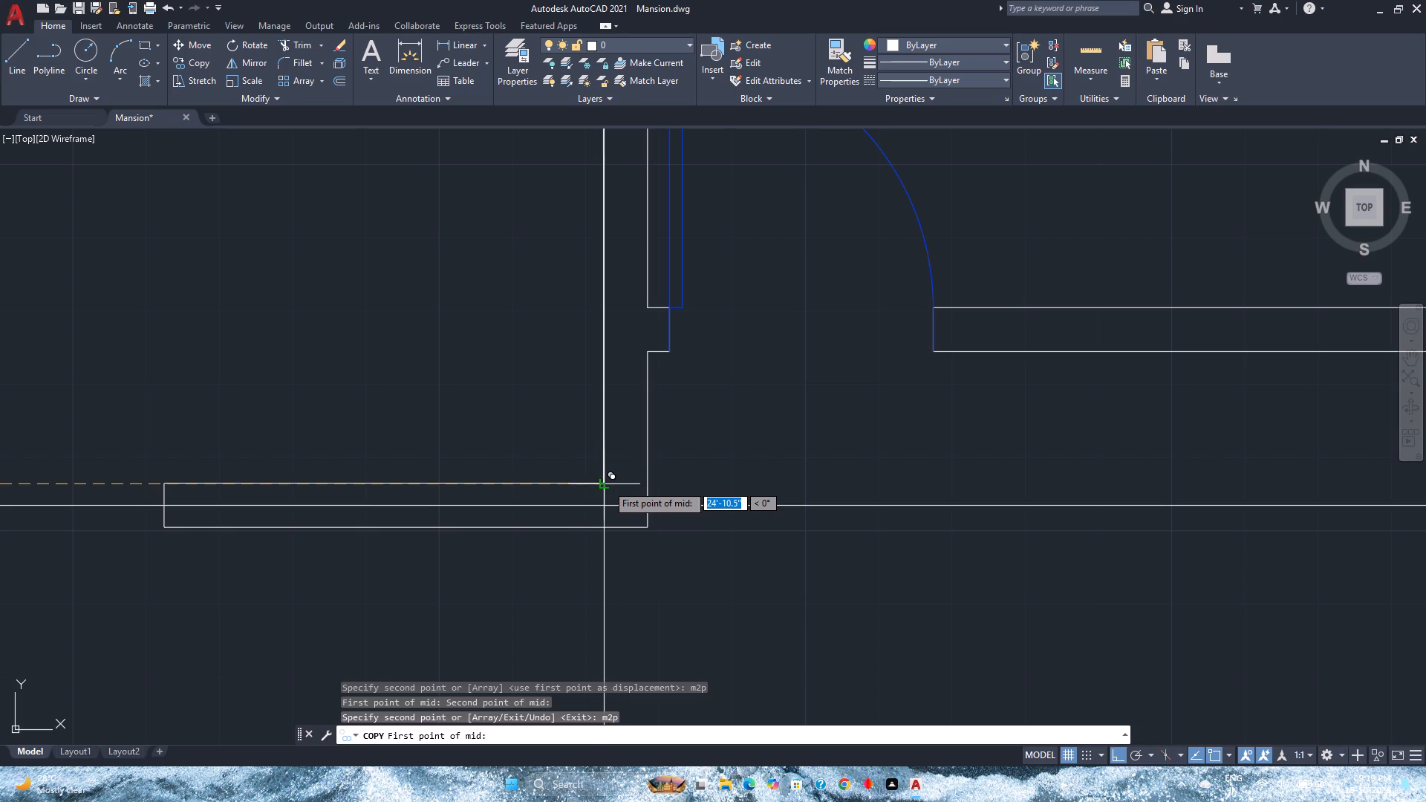
pyautogui.click(607, 484)
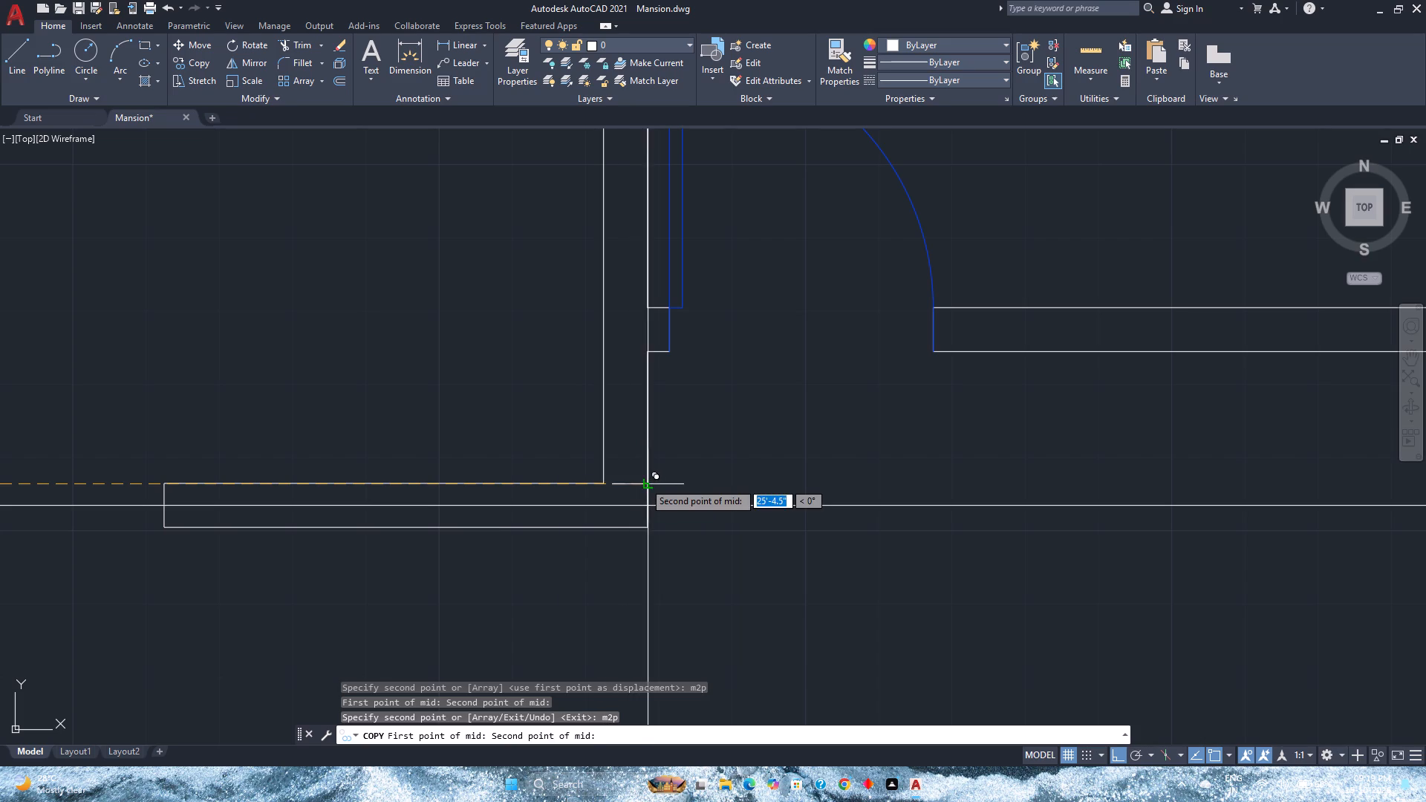
pyautogui.click(644, 482)
# Place a third copy of the vertical centreline midway between the faces of the first plan's east wall.
pyautogui.scroll(-3, 643, 483)
pyautogui.moveTo(775, 498); pyautogui.dragTo(368, 457, button='middle')
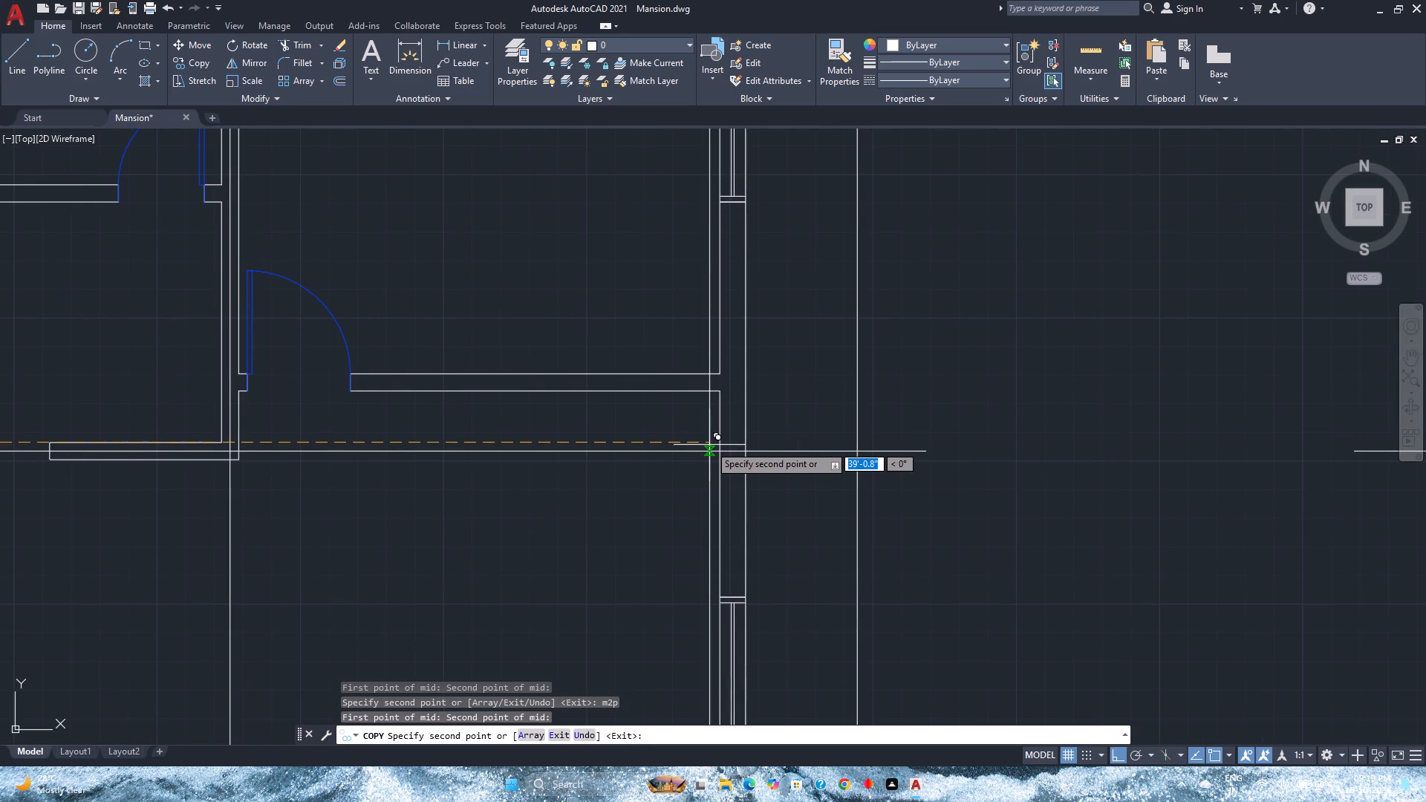
pyautogui.press('m')
pyautogui.press('2')
pyautogui.press('p')
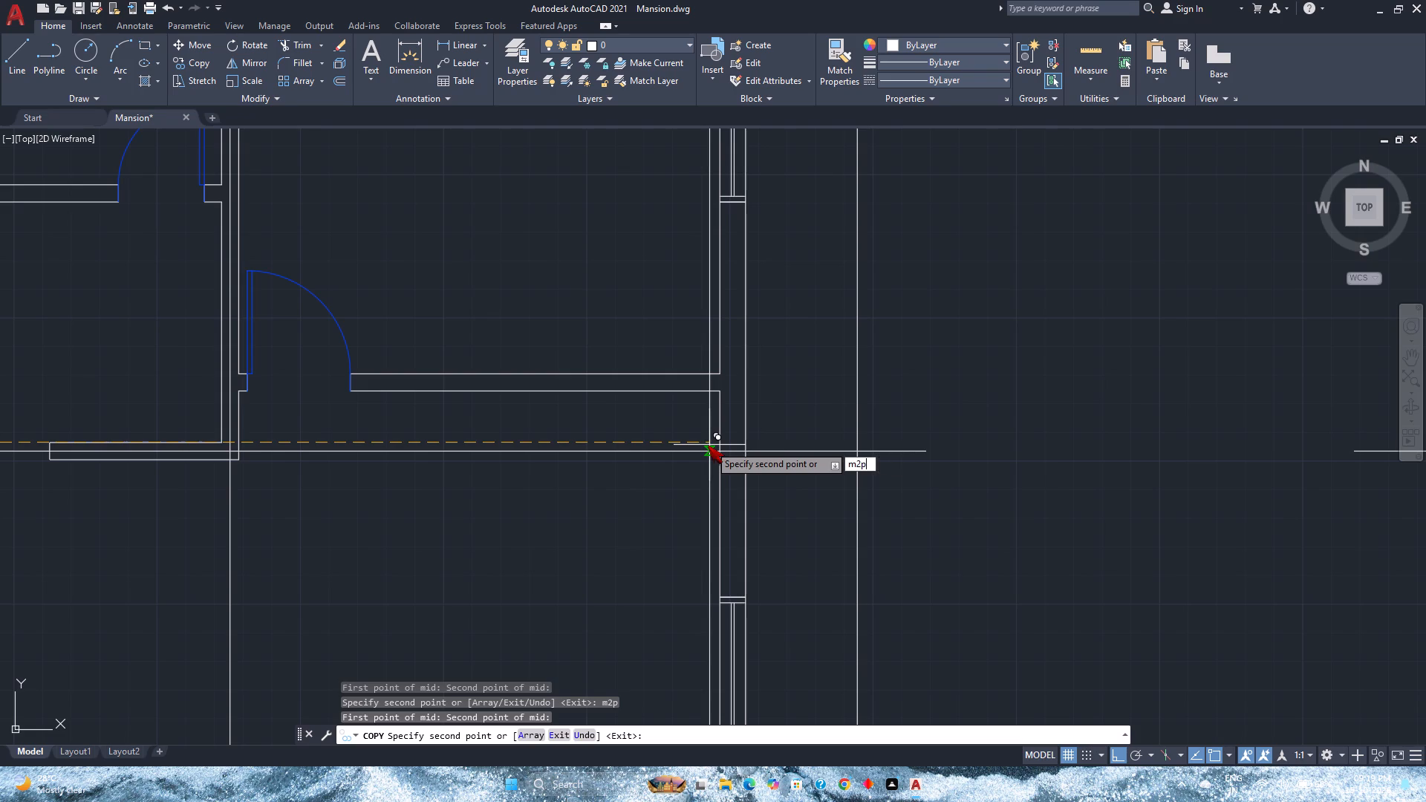
pyautogui.press('Return')
pyautogui.scroll(2, 708, 446)
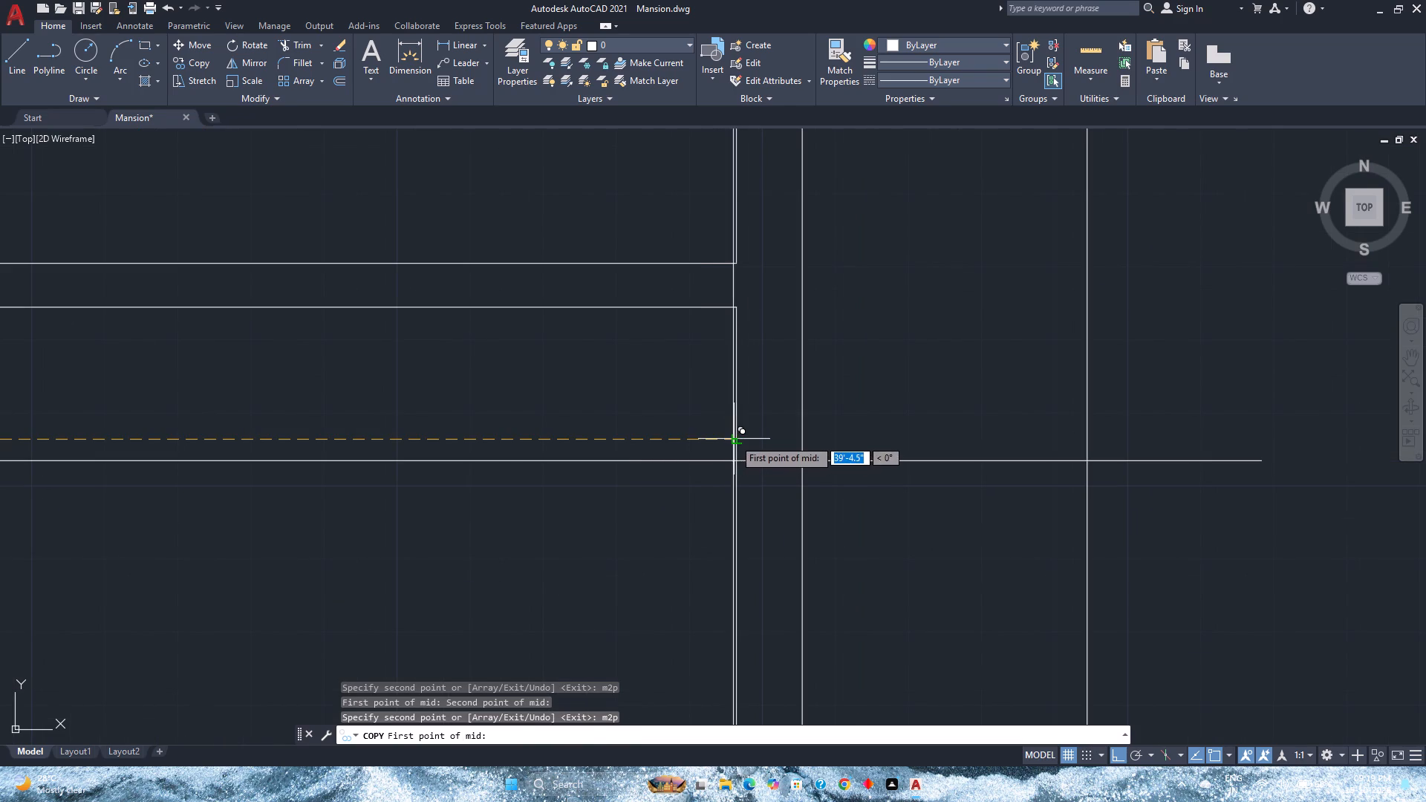
pyautogui.click(735, 437)
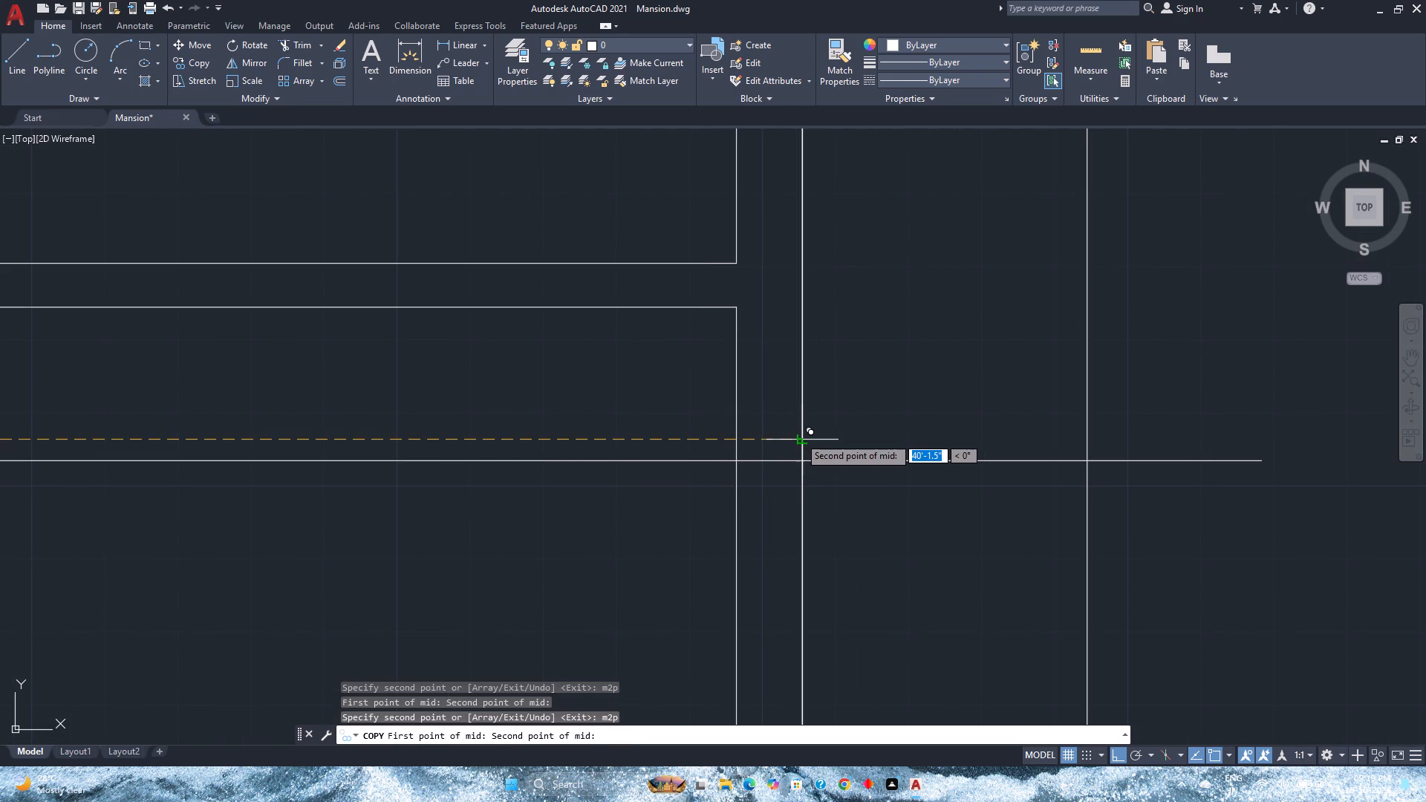
pyautogui.click(799, 437)
pyautogui.scroll(-4, 799, 438)
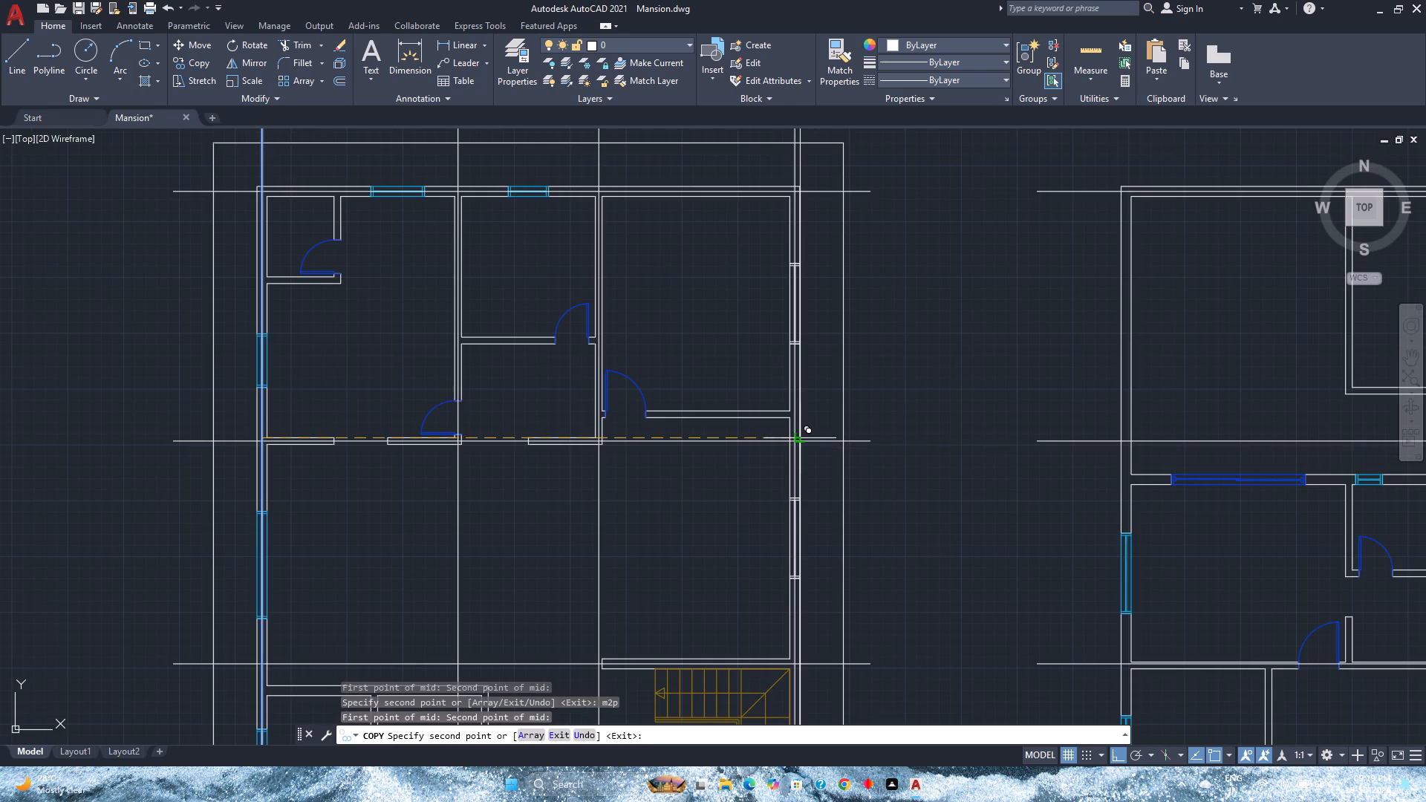
pyautogui.press('Escape')
# Copy the first plan's four vertical centrelines east onto the second plan, using the matching west ends of the southernmost horizontal centrelines.
pyautogui.scroll(-3, 799, 438)
pyautogui.moveTo(799, 440); pyautogui.dragTo(727, 426, button='middle')
pyautogui.middleClick(727, 426)
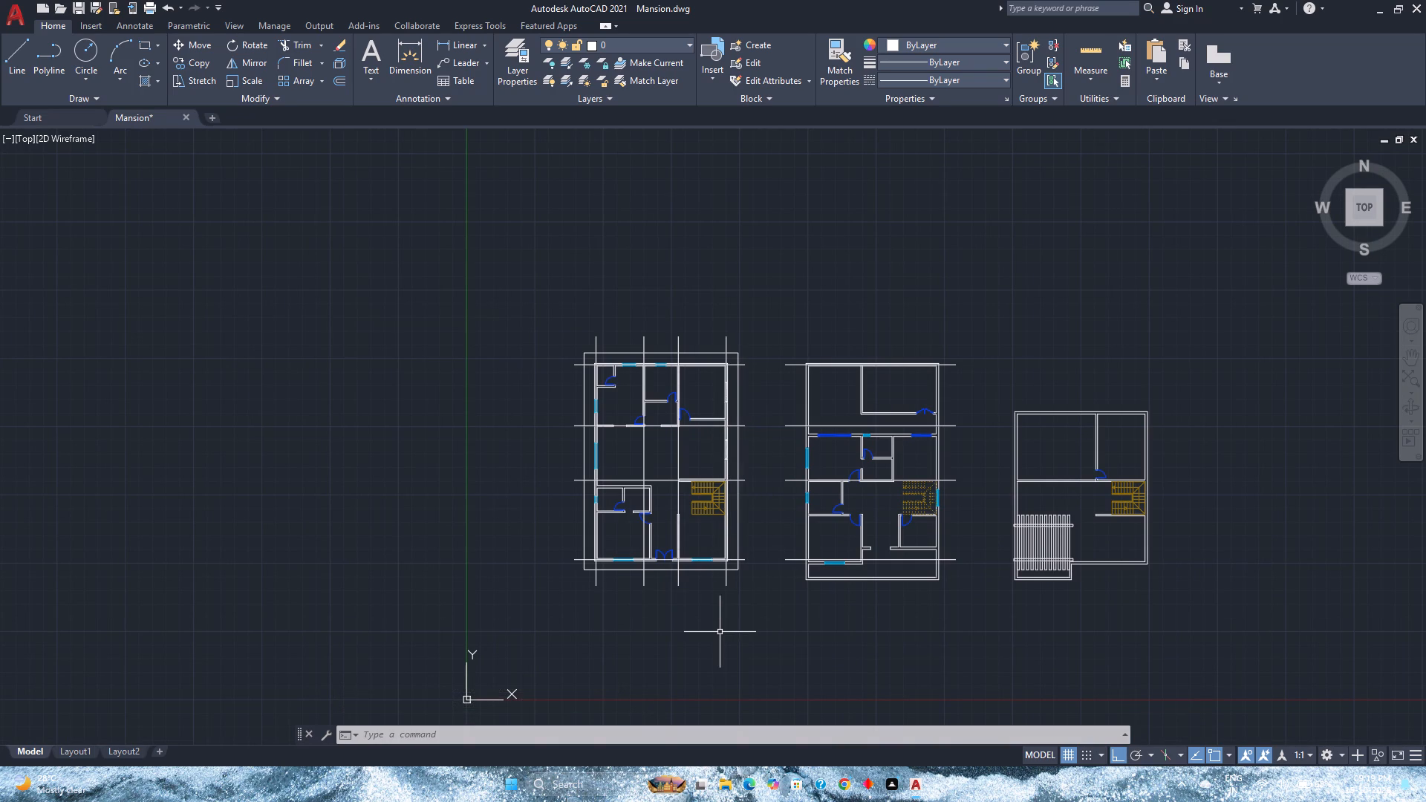
pyautogui.click(773, 622)
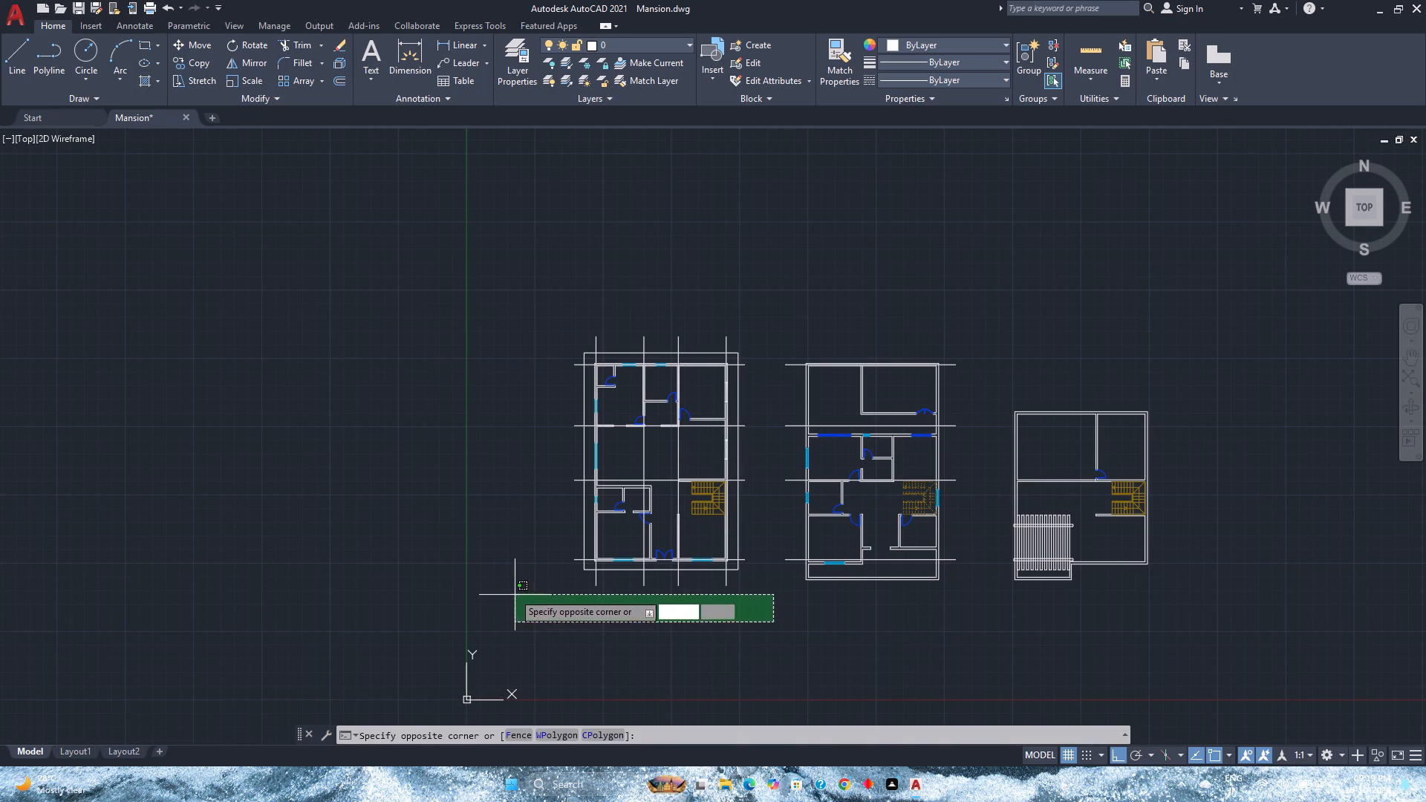
pyautogui.click(512, 584)
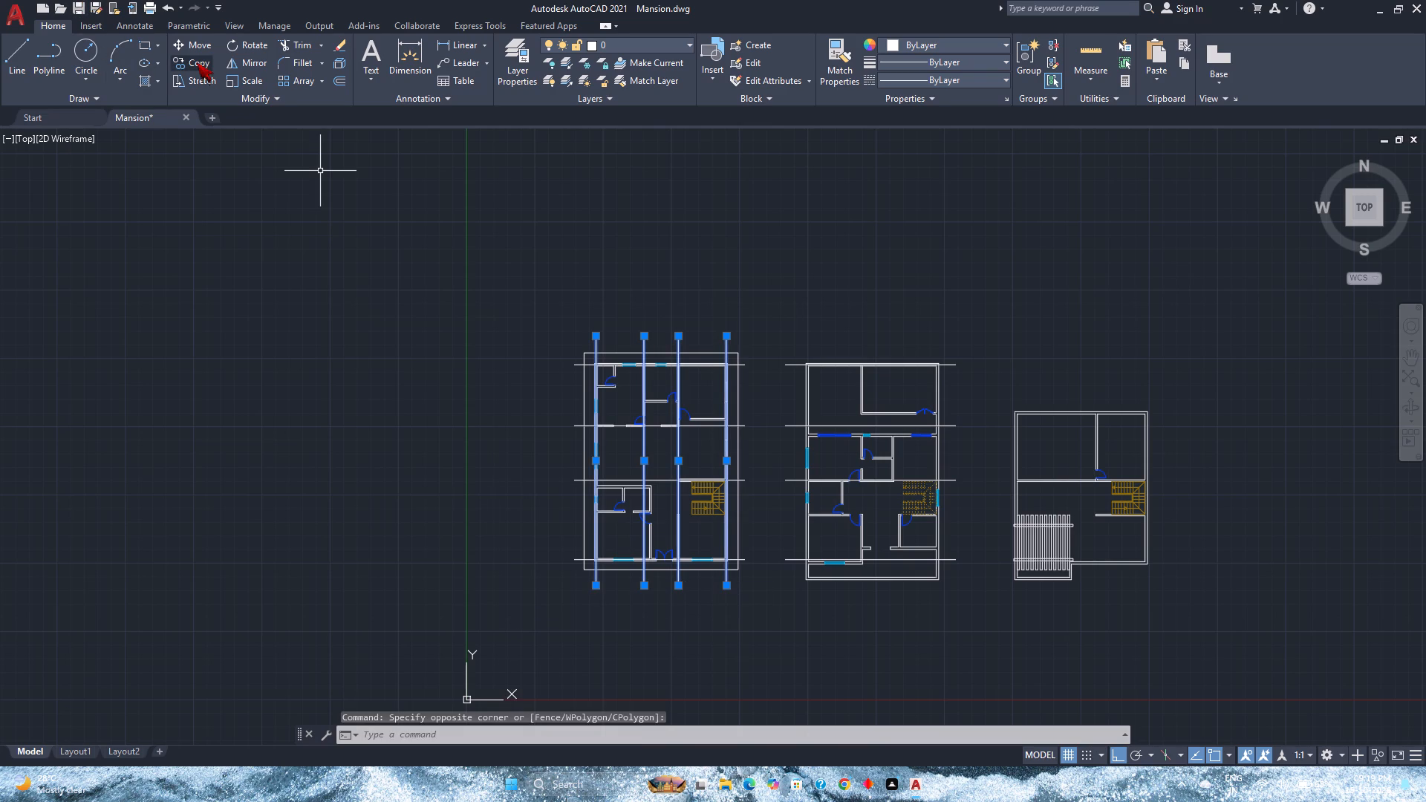
pyautogui.click(197, 62)
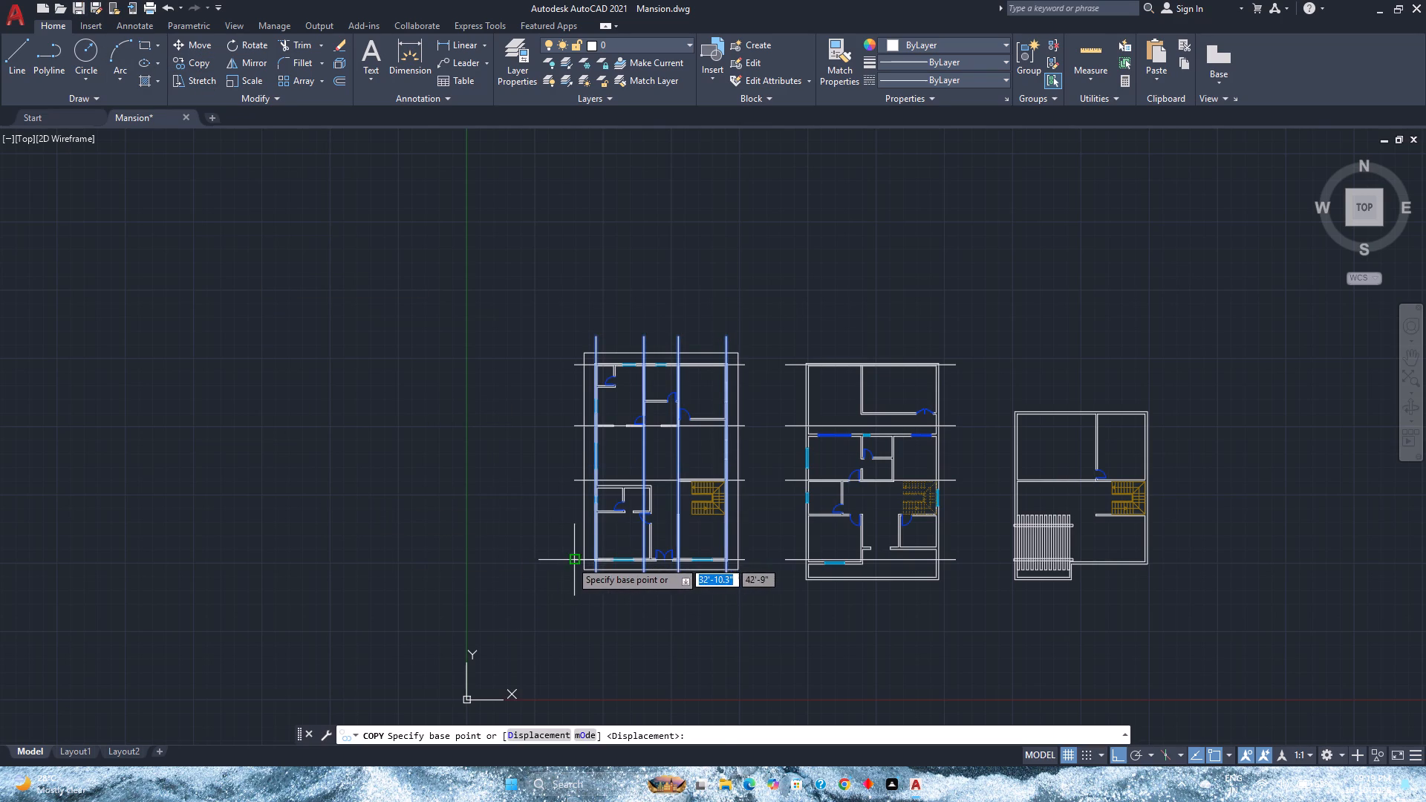
pyautogui.click(571, 561)
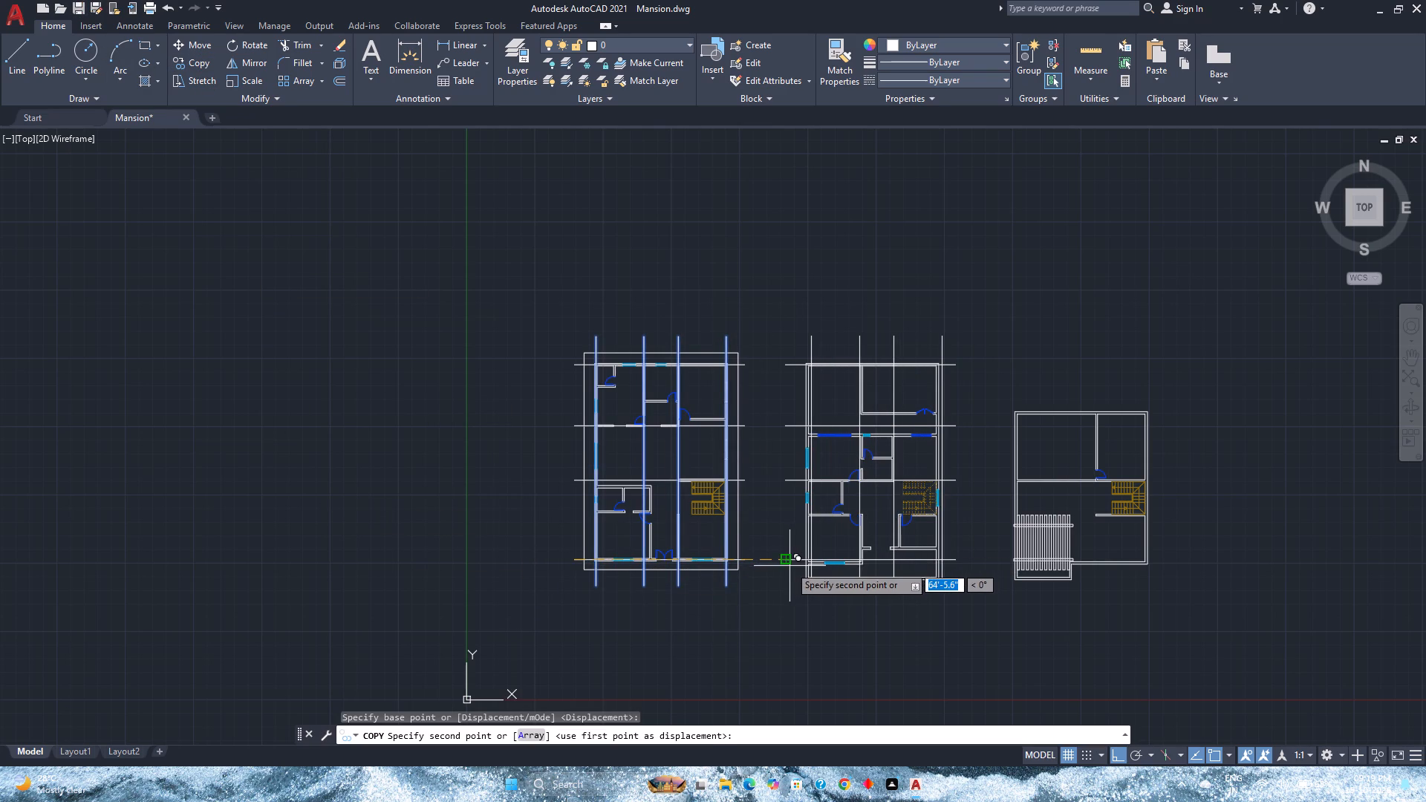
pyautogui.click(789, 562)
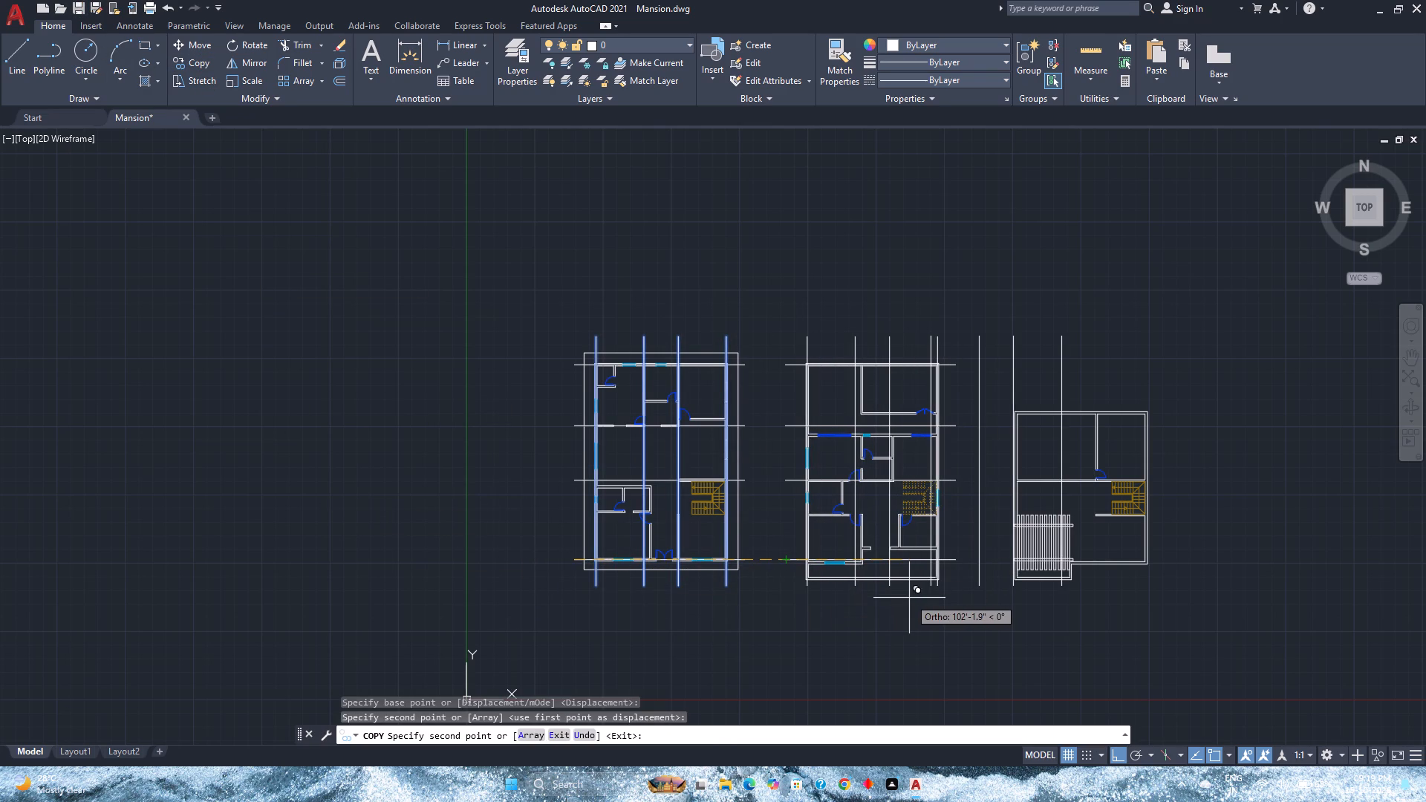
pyautogui.press('Escape')
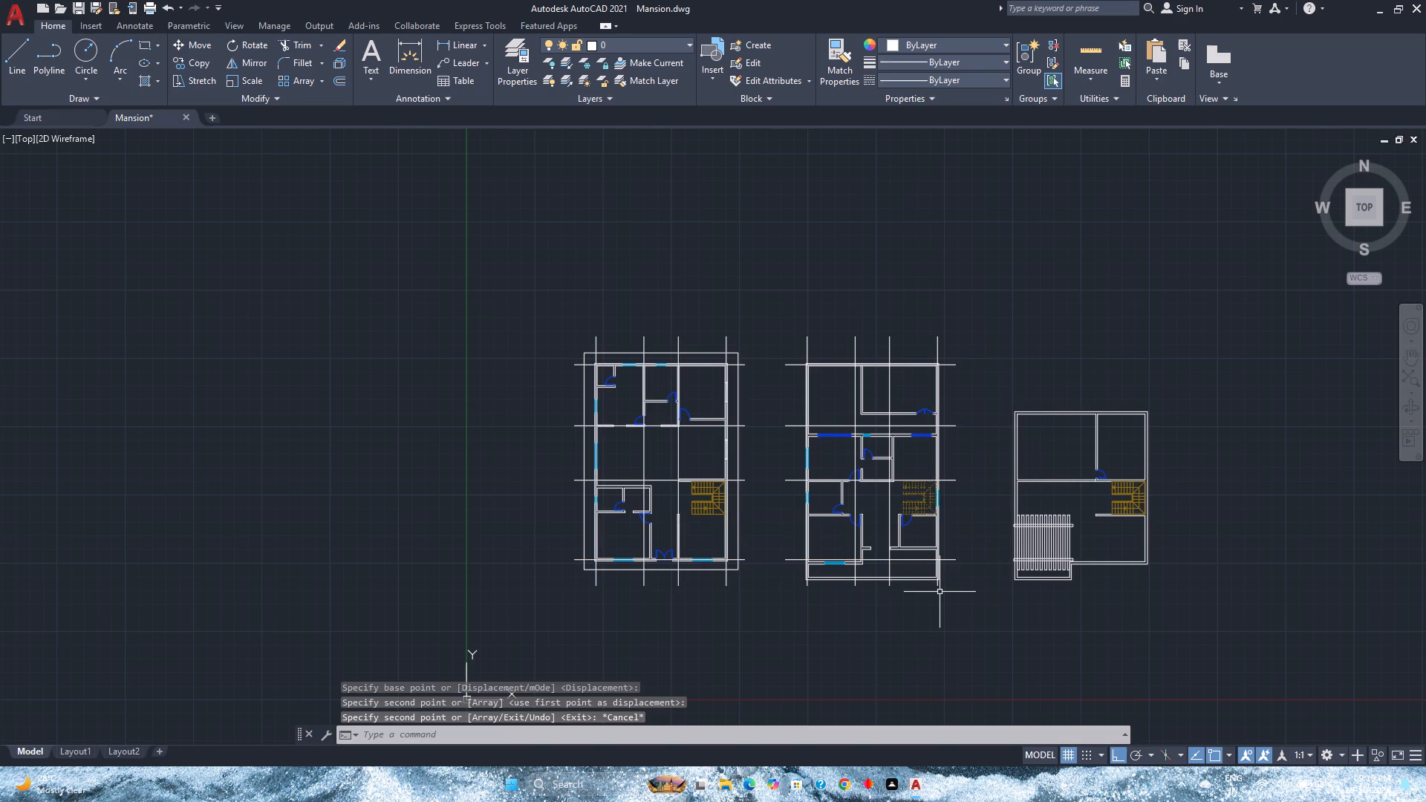
# Save the drawing.
pyautogui.scroll(1, 912, 596)
pyautogui.moveTo(912, 596); pyautogui.dragTo(602, 595, button='middle')
pyautogui.middleClick(602, 595)
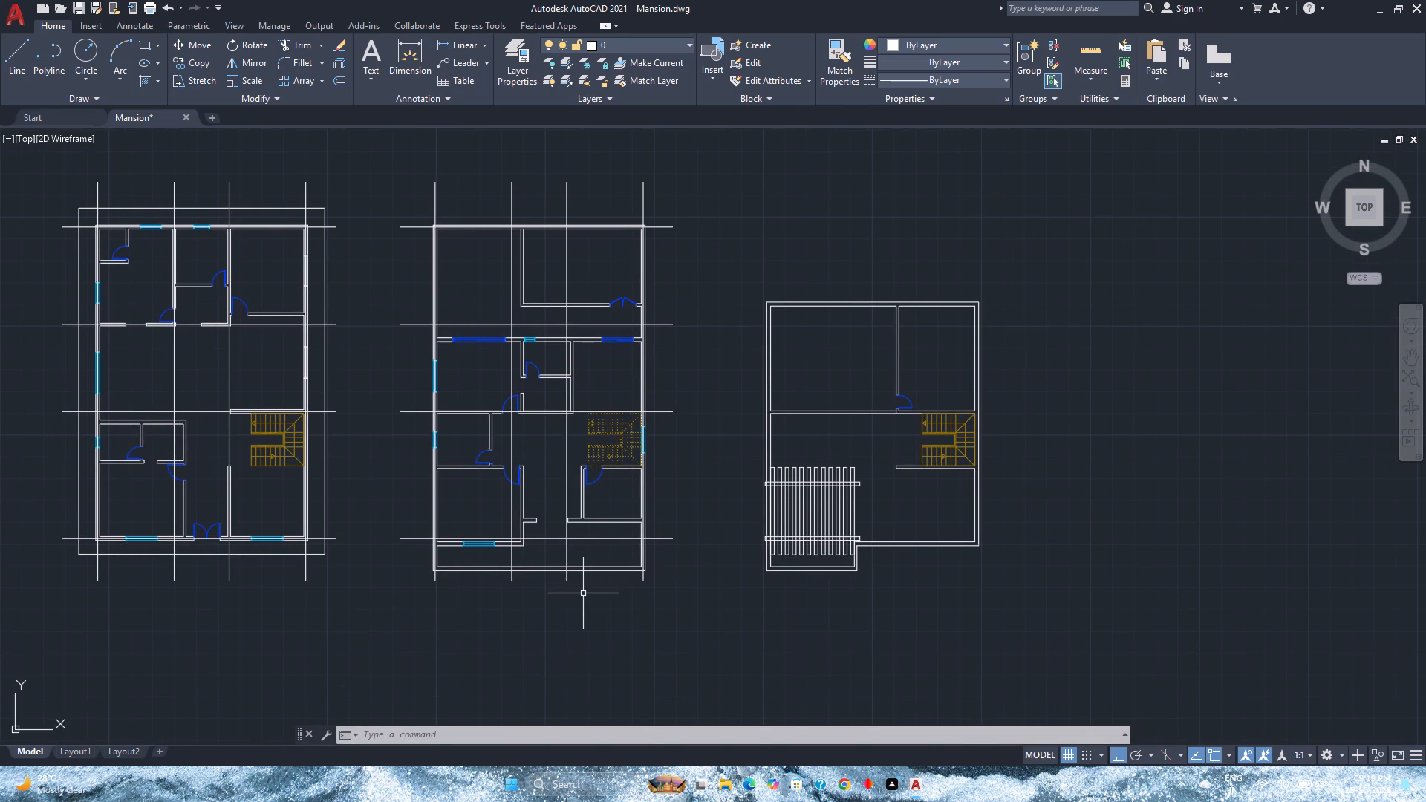
pyautogui.hotkey('ctrl', 's')
# Copy the second vertical centreline of both the first and second plans east, centring the second plan's copy on its small room's west wall.
pyautogui.click(206, 391)
pyautogui.click(162, 382)
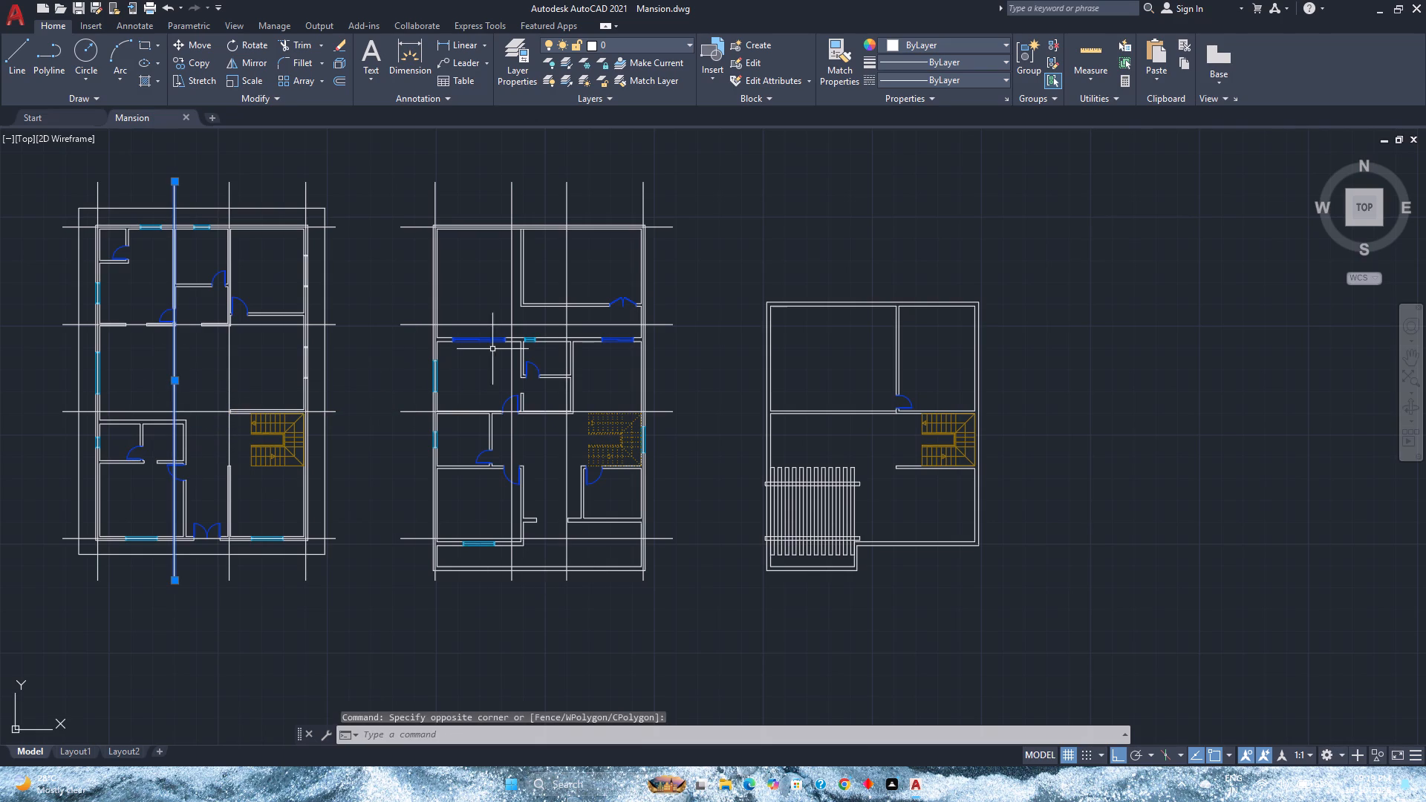
pyautogui.scroll(2, 518, 379)
pyautogui.click(511, 399)
pyautogui.click(476, 400)
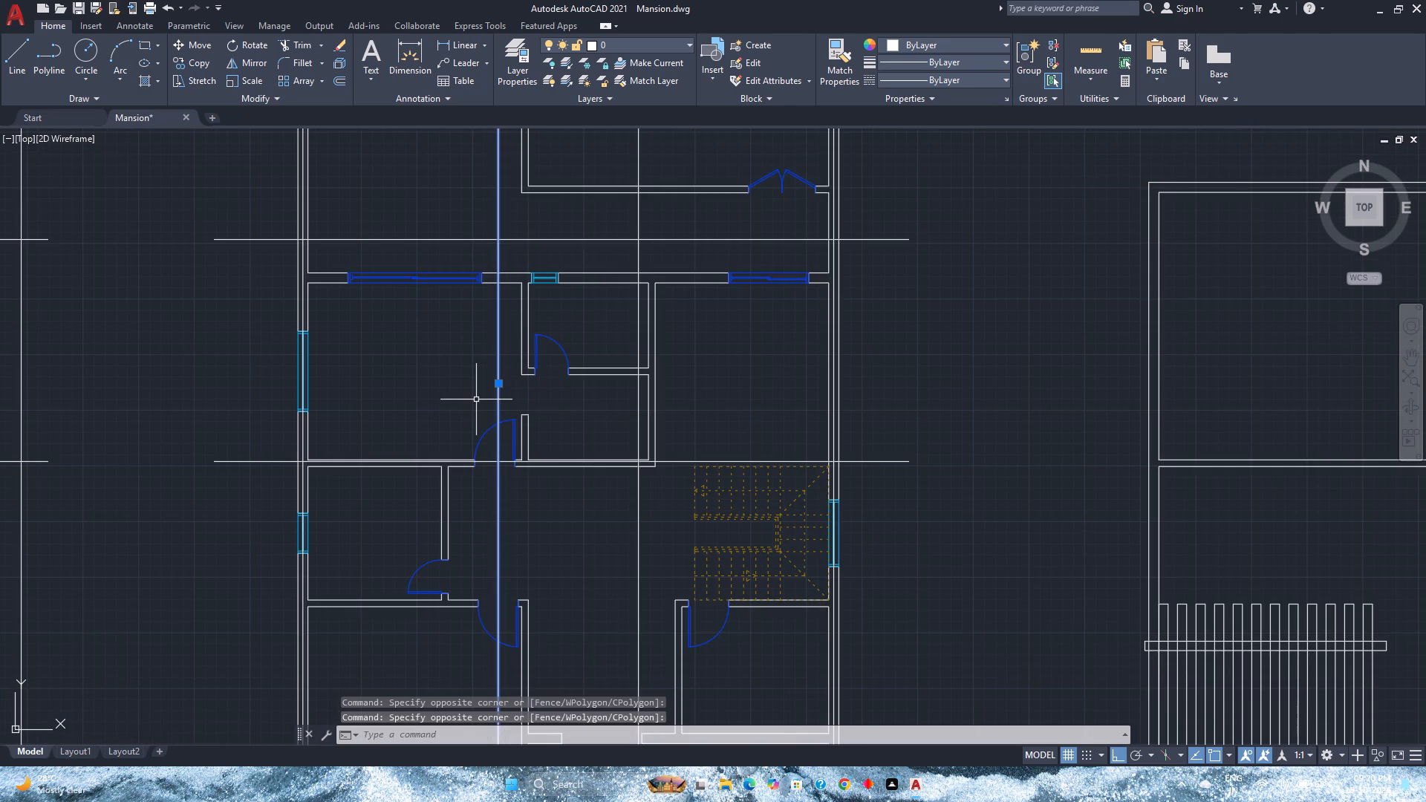
pyautogui.scroll(-2, 431, 374)
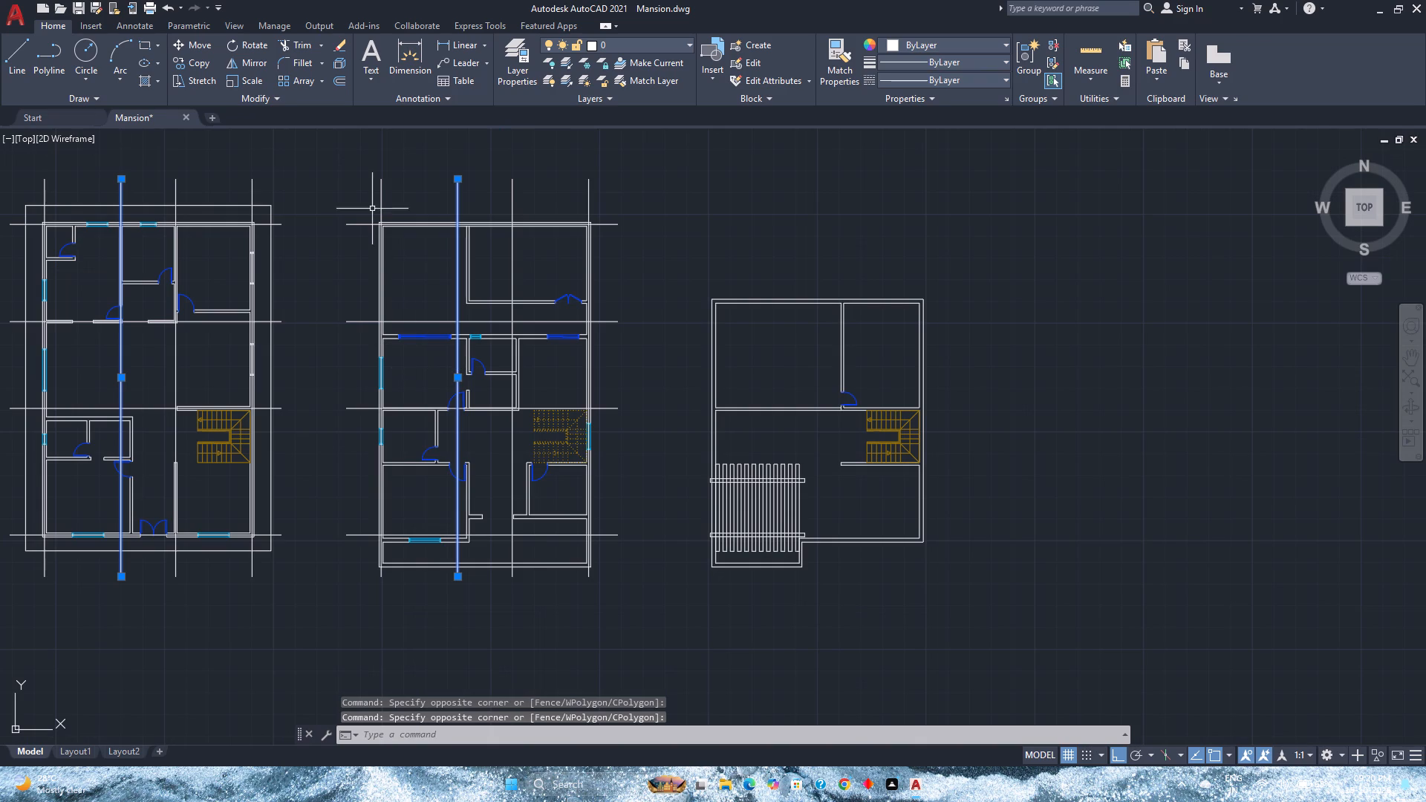
pyautogui.click(202, 65)
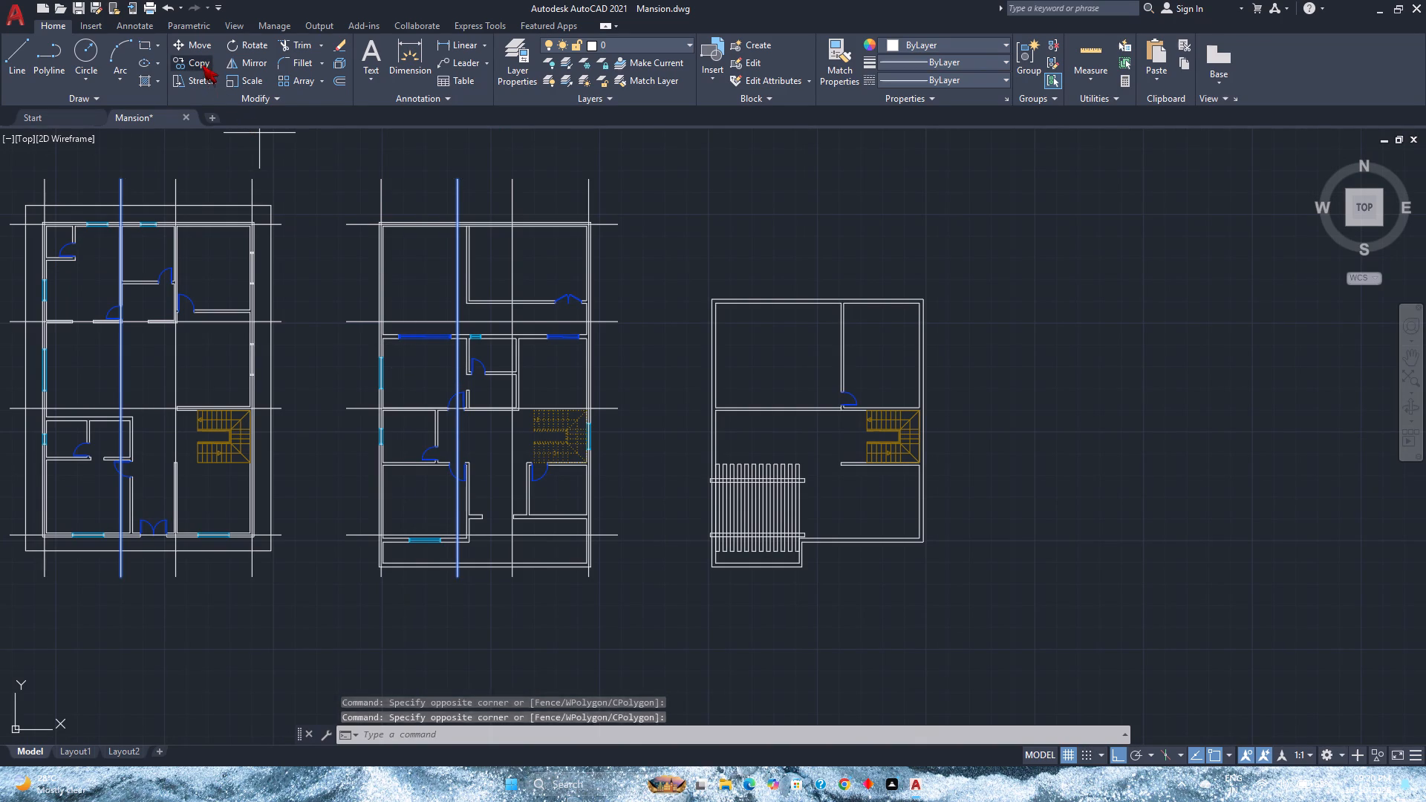
pyautogui.scroll(4, 455, 328)
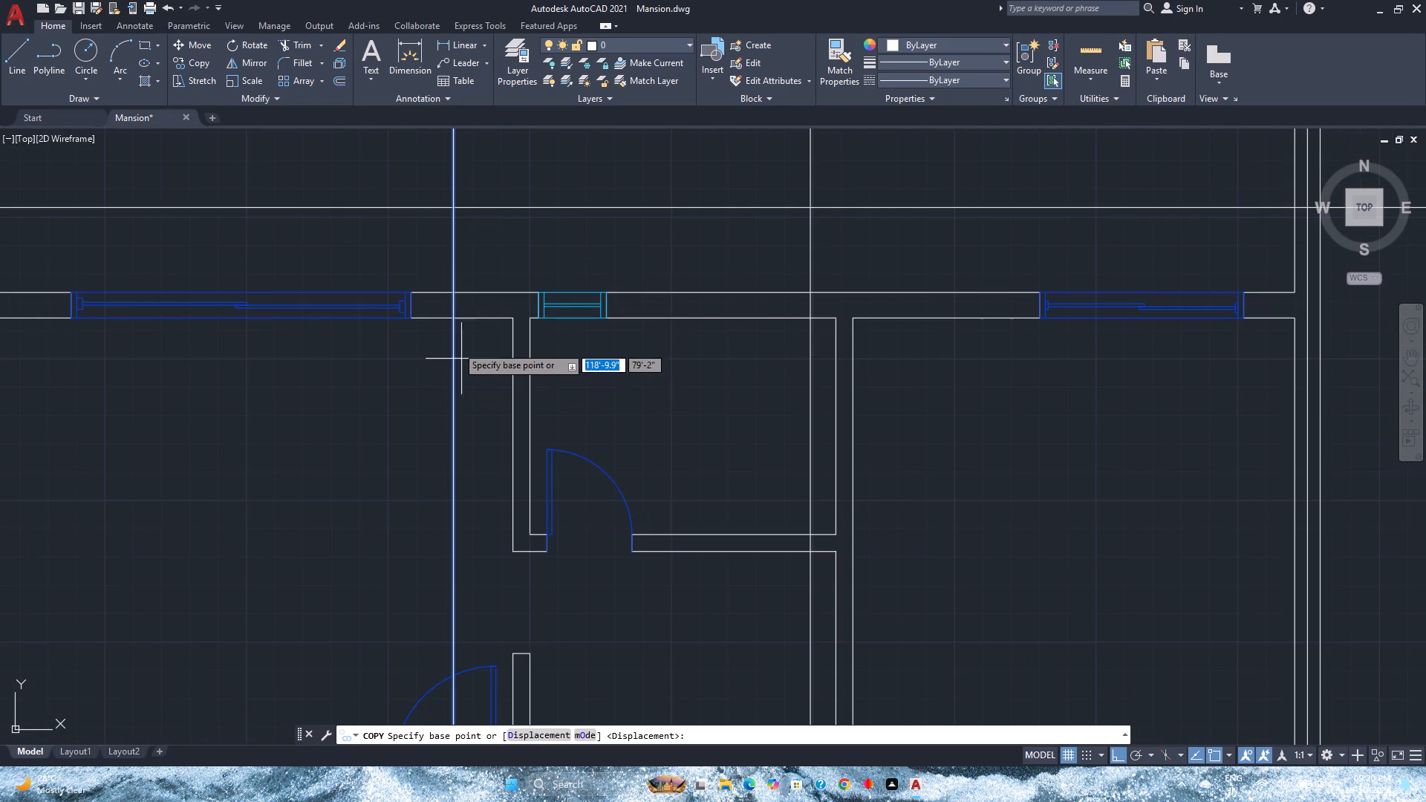
pyautogui.click(452, 321)
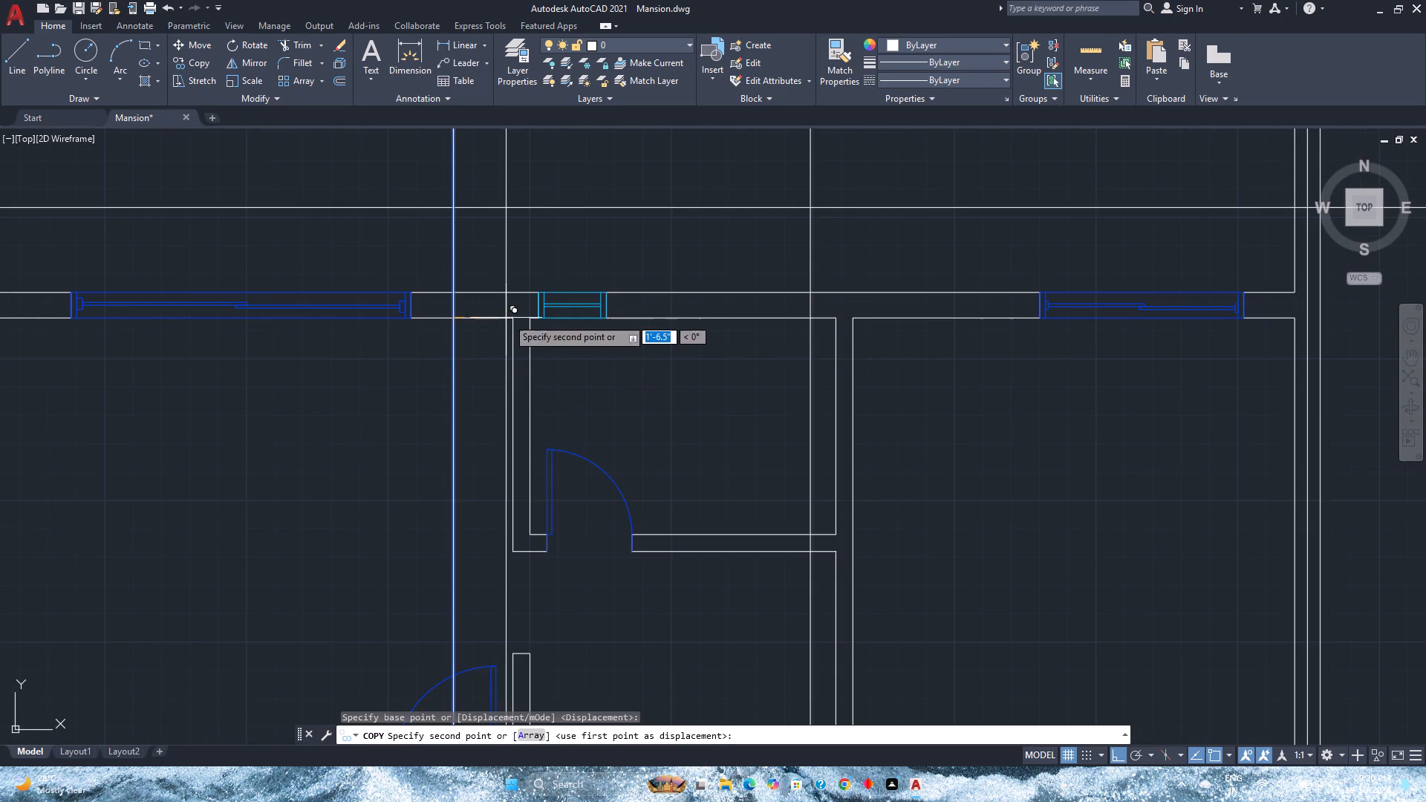
pyautogui.write('m2p')
pyautogui.press('Return')
pyautogui.scroll(3, 522, 318)
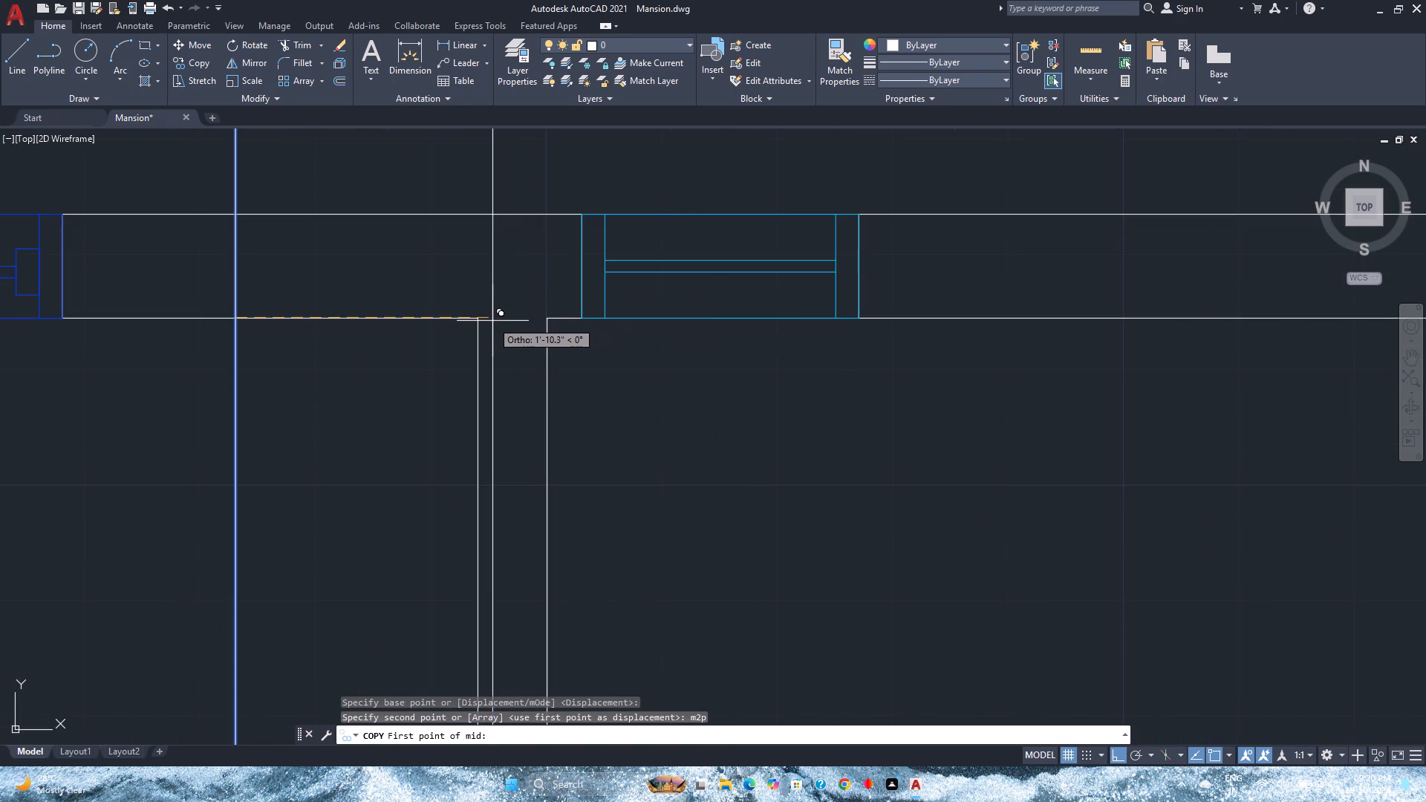
pyautogui.click(480, 319)
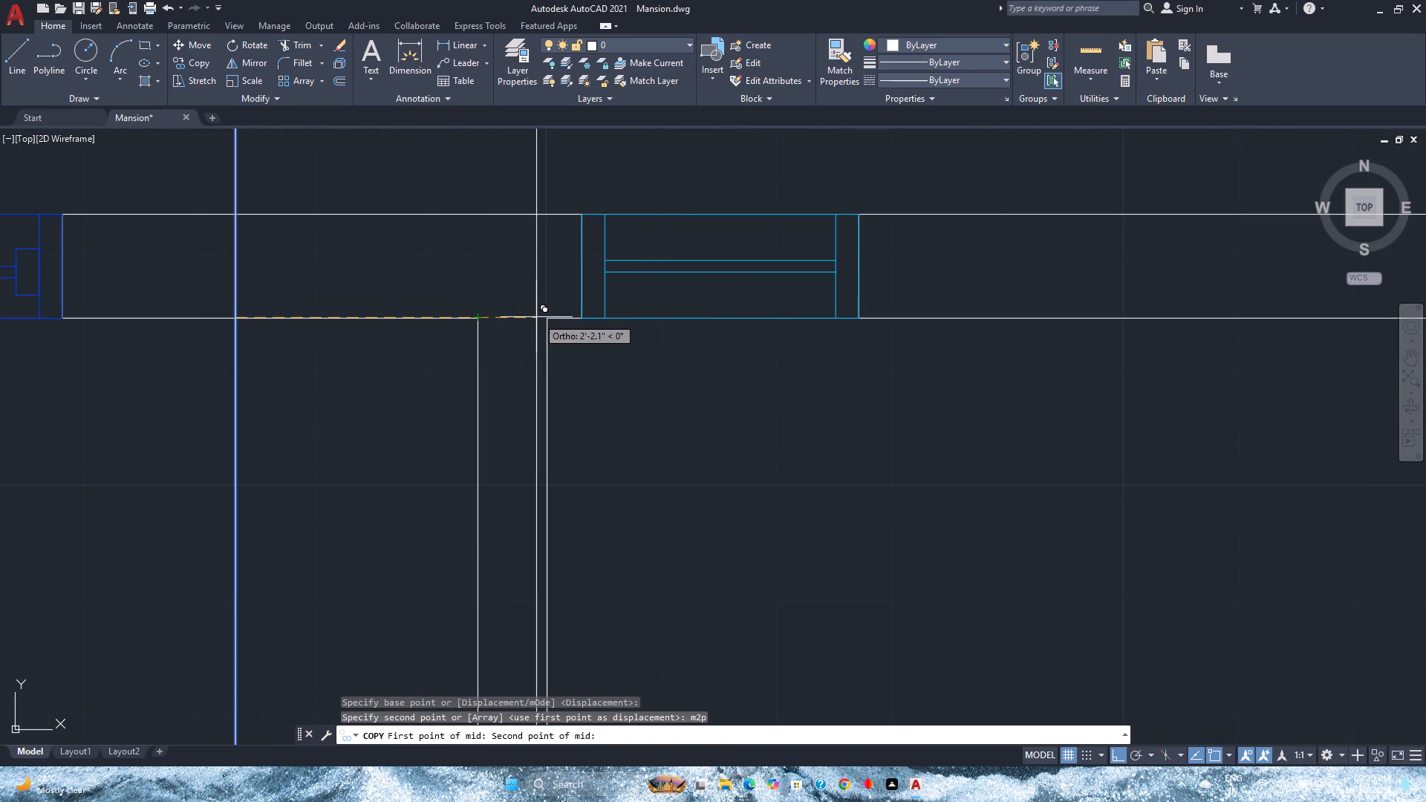
pyautogui.click(546, 319)
pyautogui.scroll(-4, 546, 319)
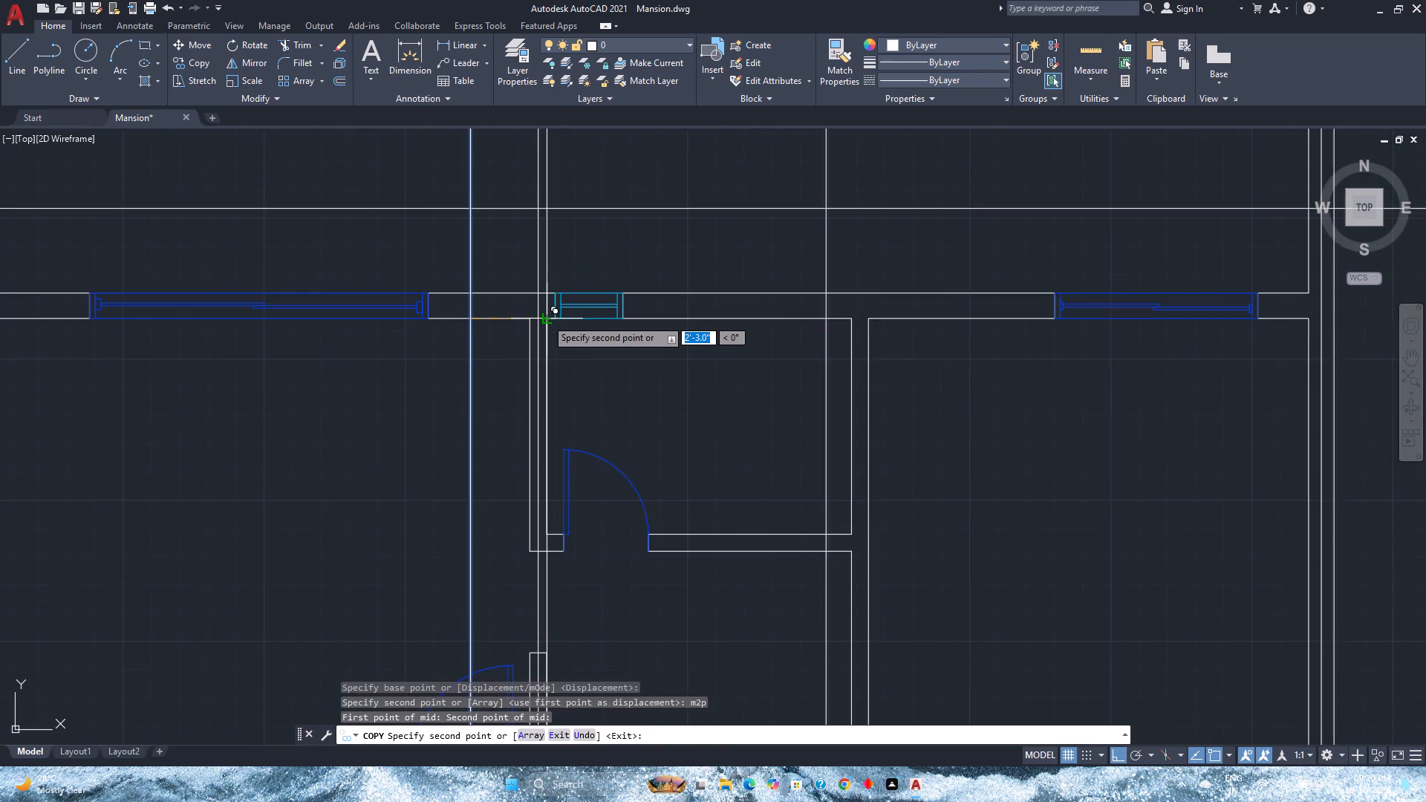
# Save the drawing.
pyautogui.scroll(-3, 546, 320)
pyautogui.press('Escape')
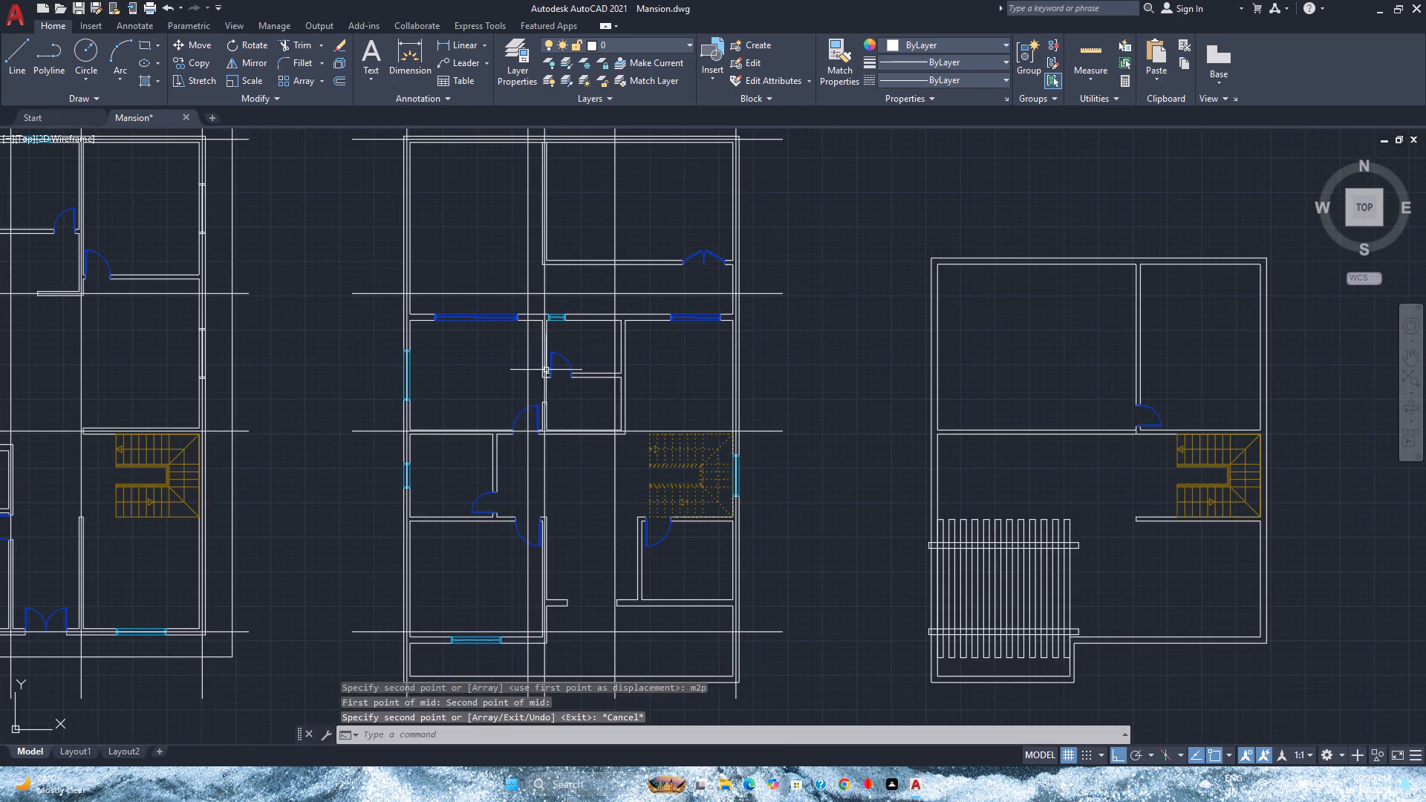
pyautogui.scroll(-2, 546, 374)
pyautogui.moveTo(546, 375); pyautogui.dragTo(564, 358, button='middle')
pyautogui.middleClick(564, 358)
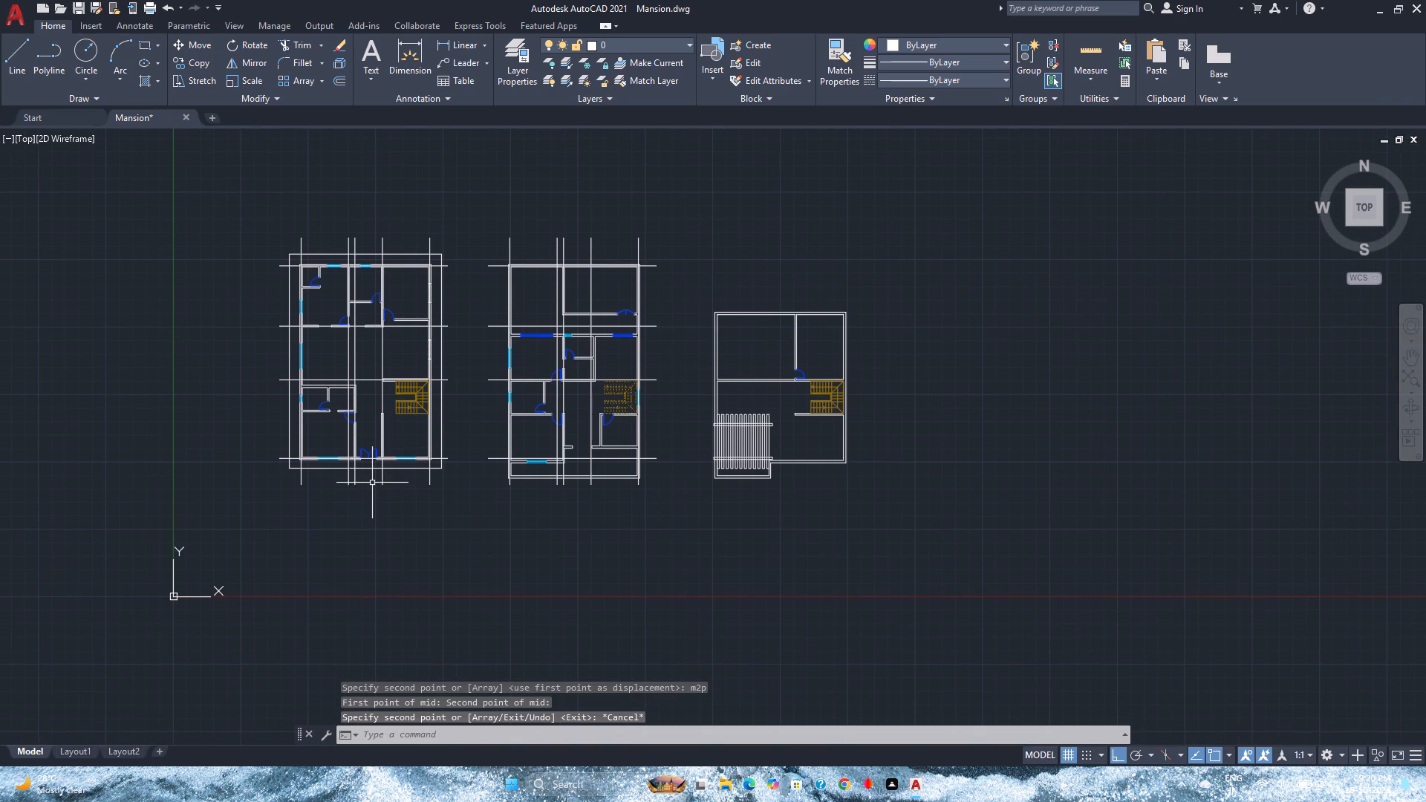
pyautogui.scroll(3, 353, 469)
pyautogui.scroll(-1, 353, 469)
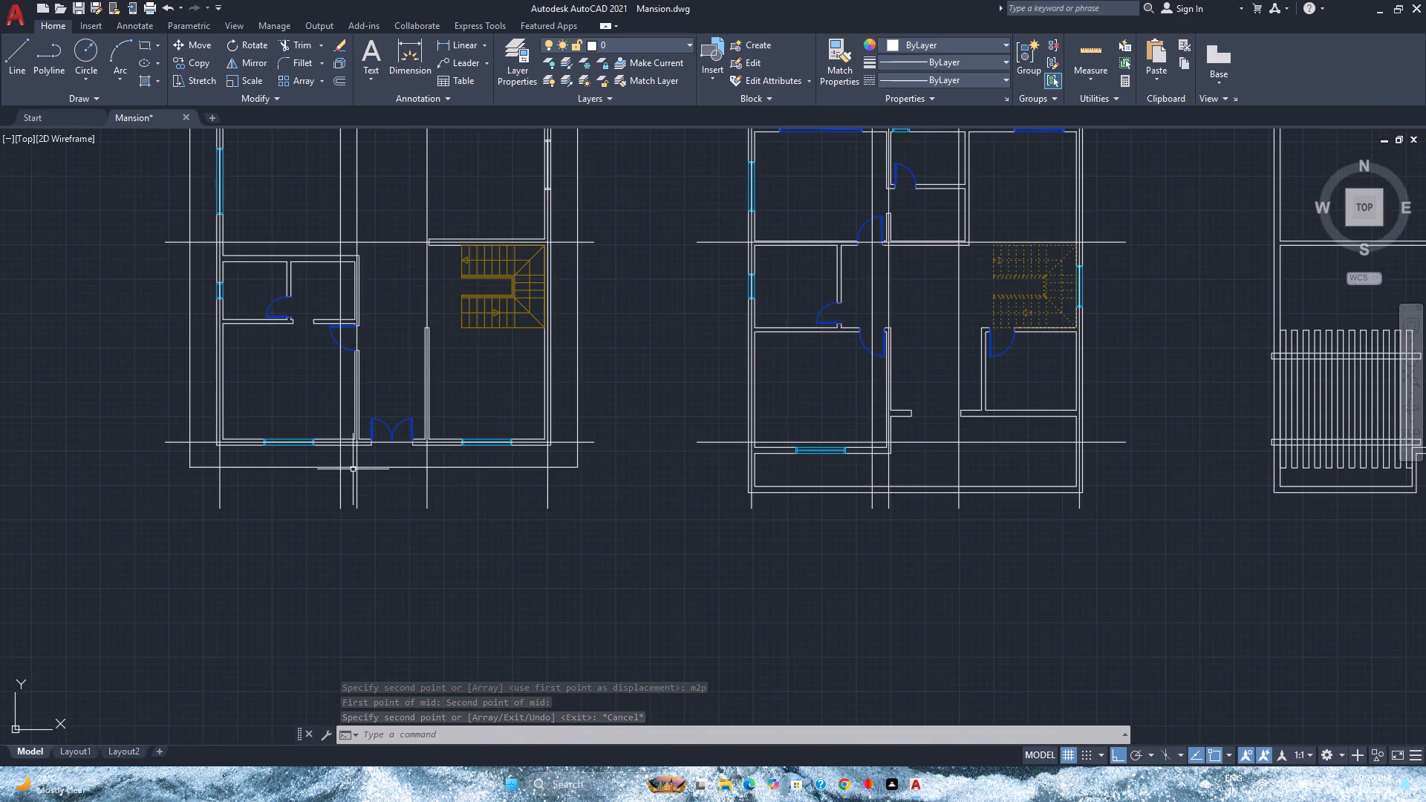
pyautogui.scroll(1, 353, 469)
pyautogui.scroll(-3, 353, 469)
pyautogui.moveTo(353, 469); pyautogui.dragTo(362, 495, button='middle')
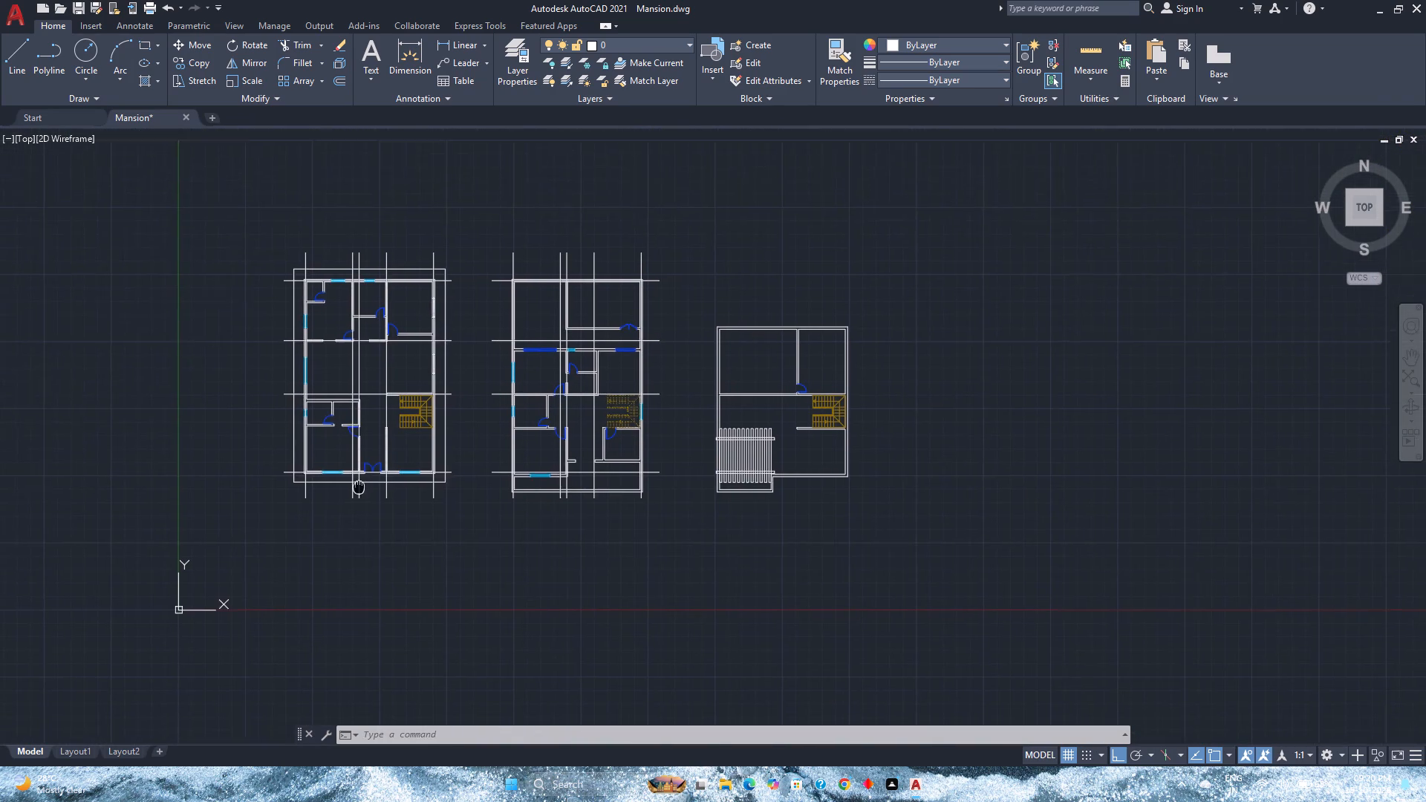
pyautogui.moveTo(362, 495); pyautogui.dragTo(368, 506, button='middle')
pyautogui.middleClick(368, 506)
pyautogui.hotkey('ctrl', 's')
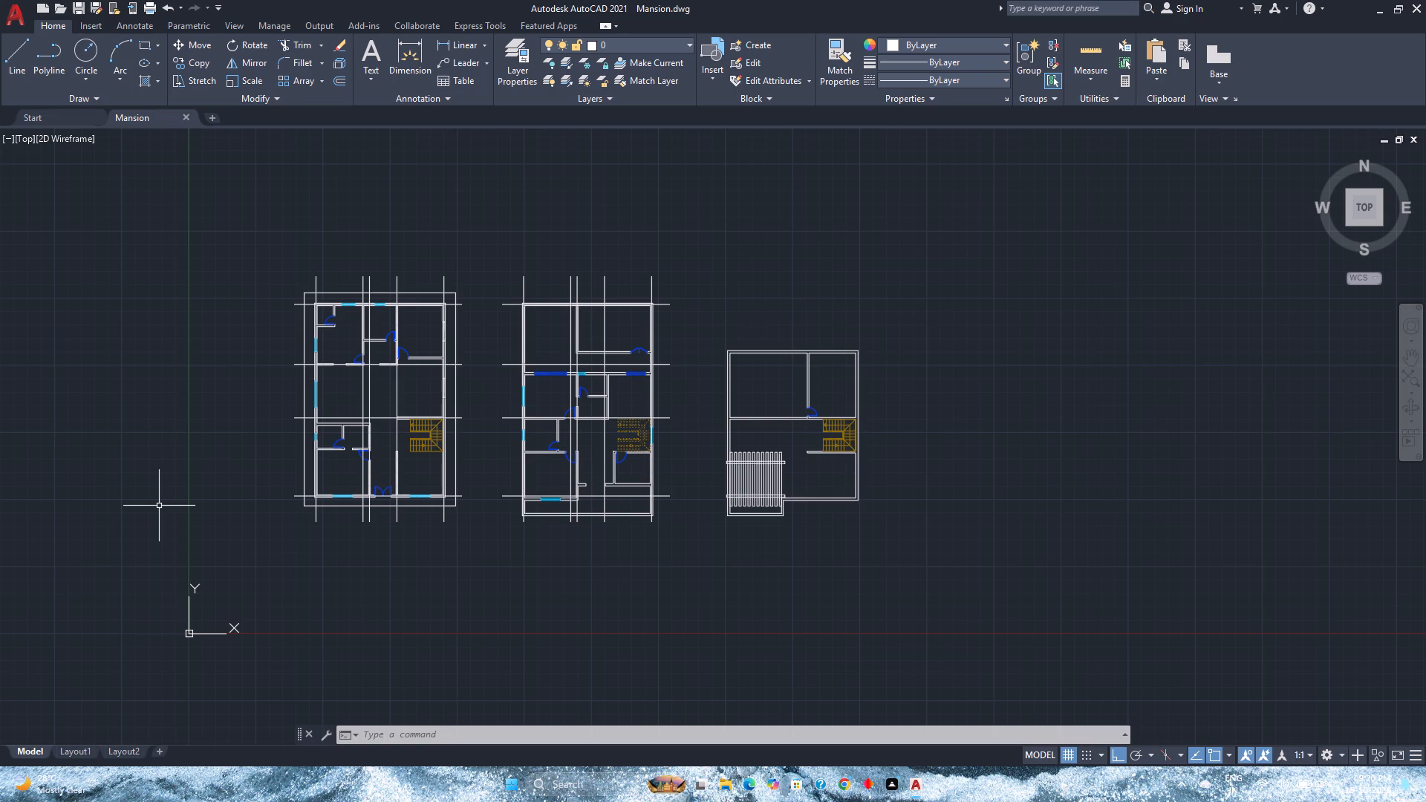
# Copy both plans' horizontal centrelines from the stairs' north wall south, midway between the faces of the south wall of the first plan's small southwest rooms.
pyautogui.scroll(3, 359, 417)
pyautogui.moveTo(348, 425); pyautogui.dragTo(380, 420, button='middle')
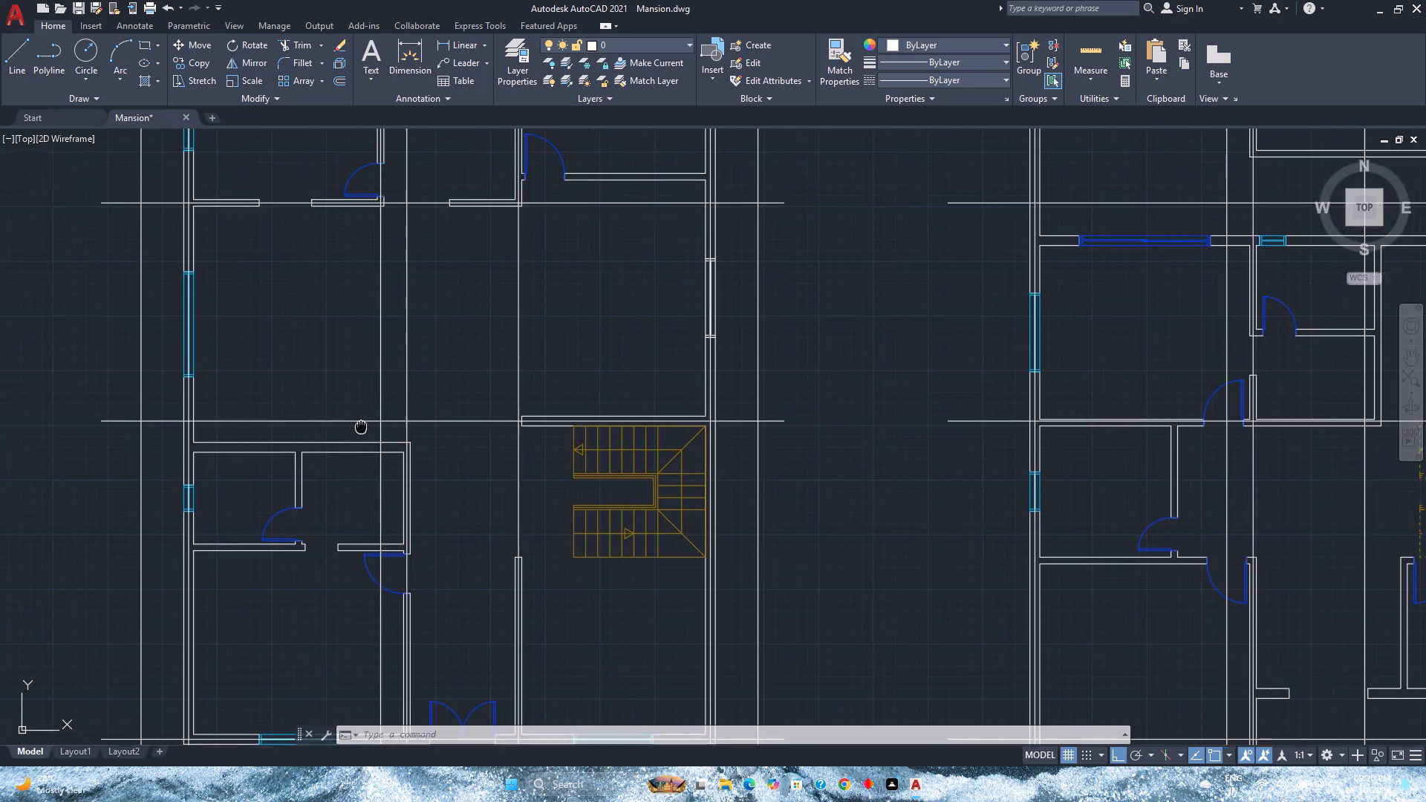
pyautogui.moveTo(380, 420); pyautogui.dragTo(564, 353, button='middle')
pyautogui.middleClick(564, 353)
pyautogui.scroll(-2, 560, 353)
pyautogui.moveTo(560, 353); pyautogui.dragTo(553, 355, button='middle')
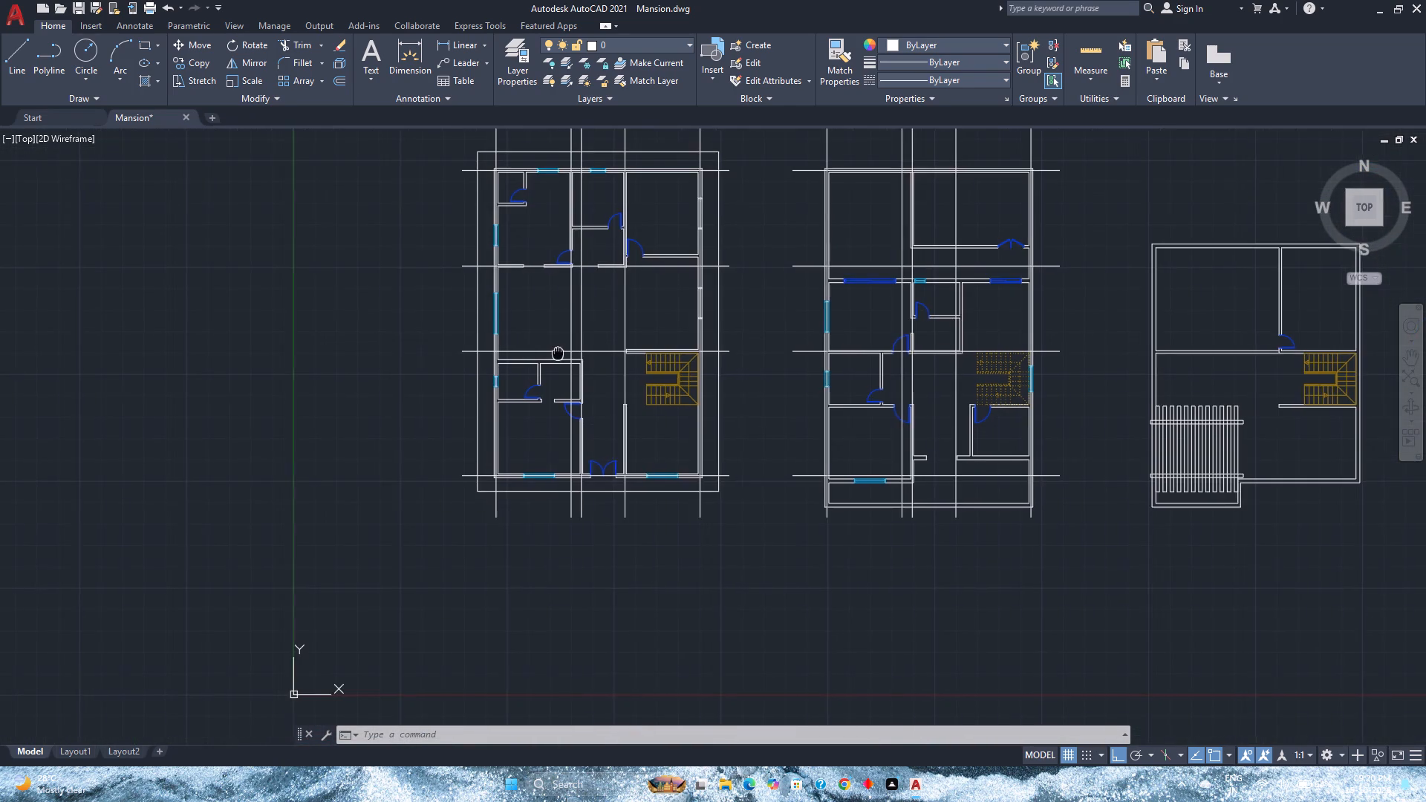
pyautogui.moveTo(553, 355); pyautogui.dragTo(453, 347, button='middle')
pyautogui.middleClick(453, 347)
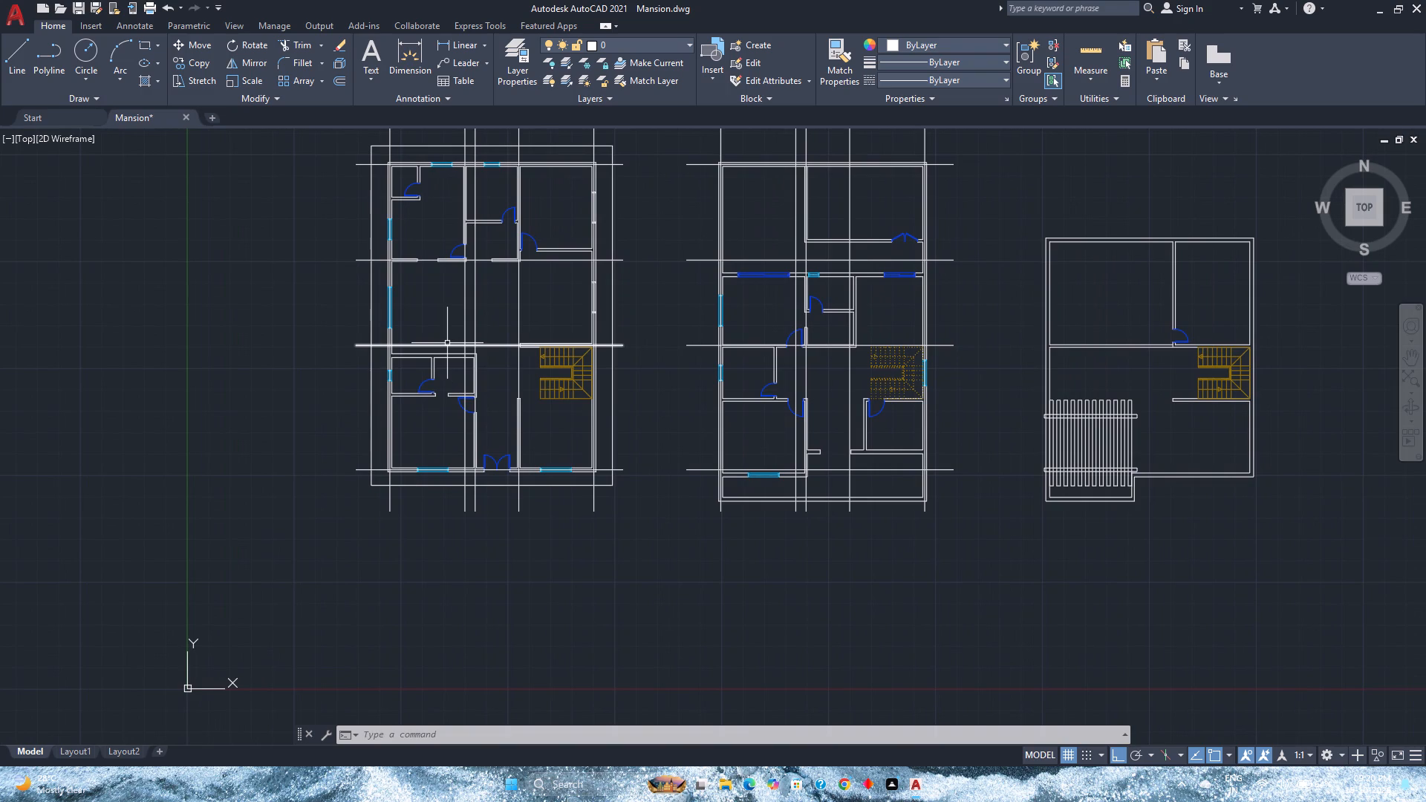
pyautogui.click(447, 343)
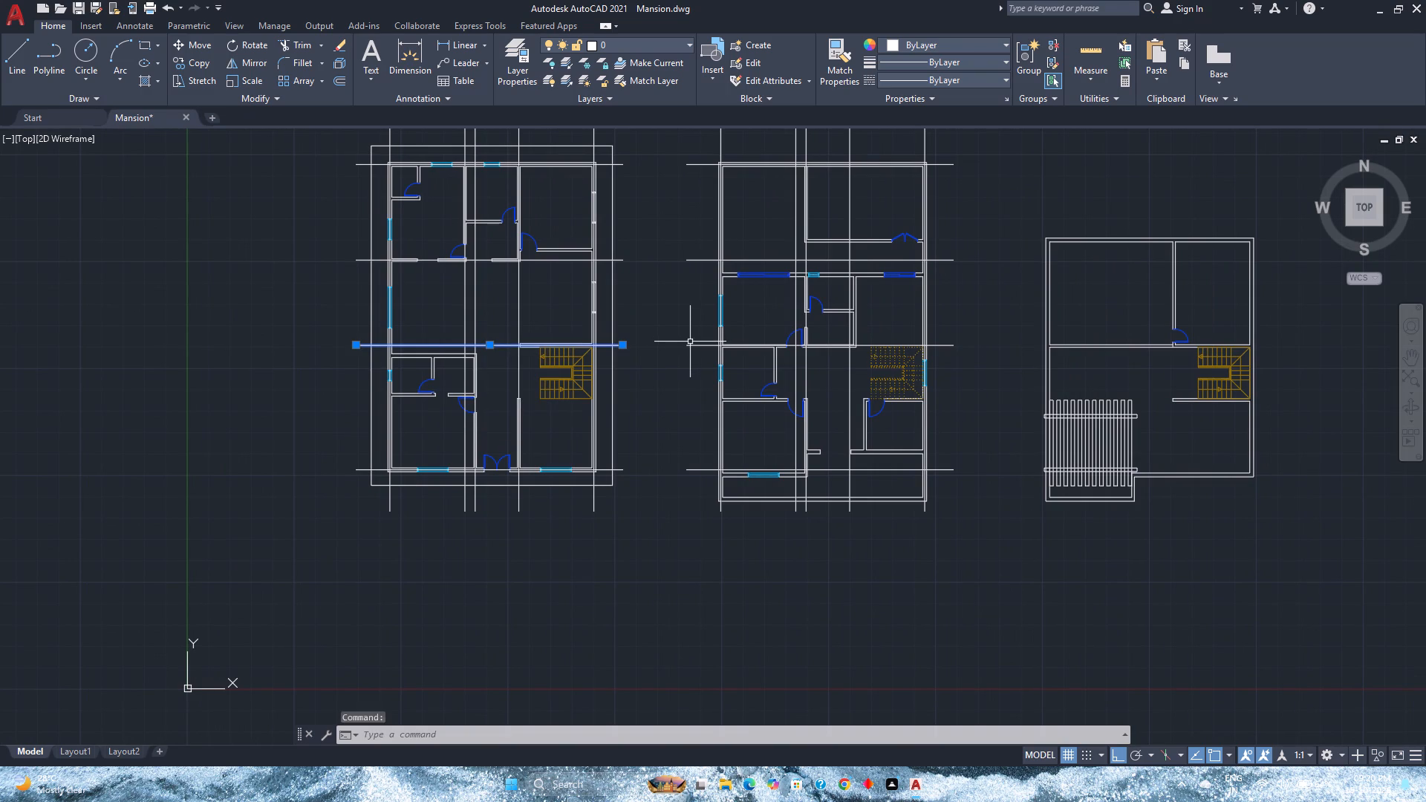
pyautogui.click(690, 347)
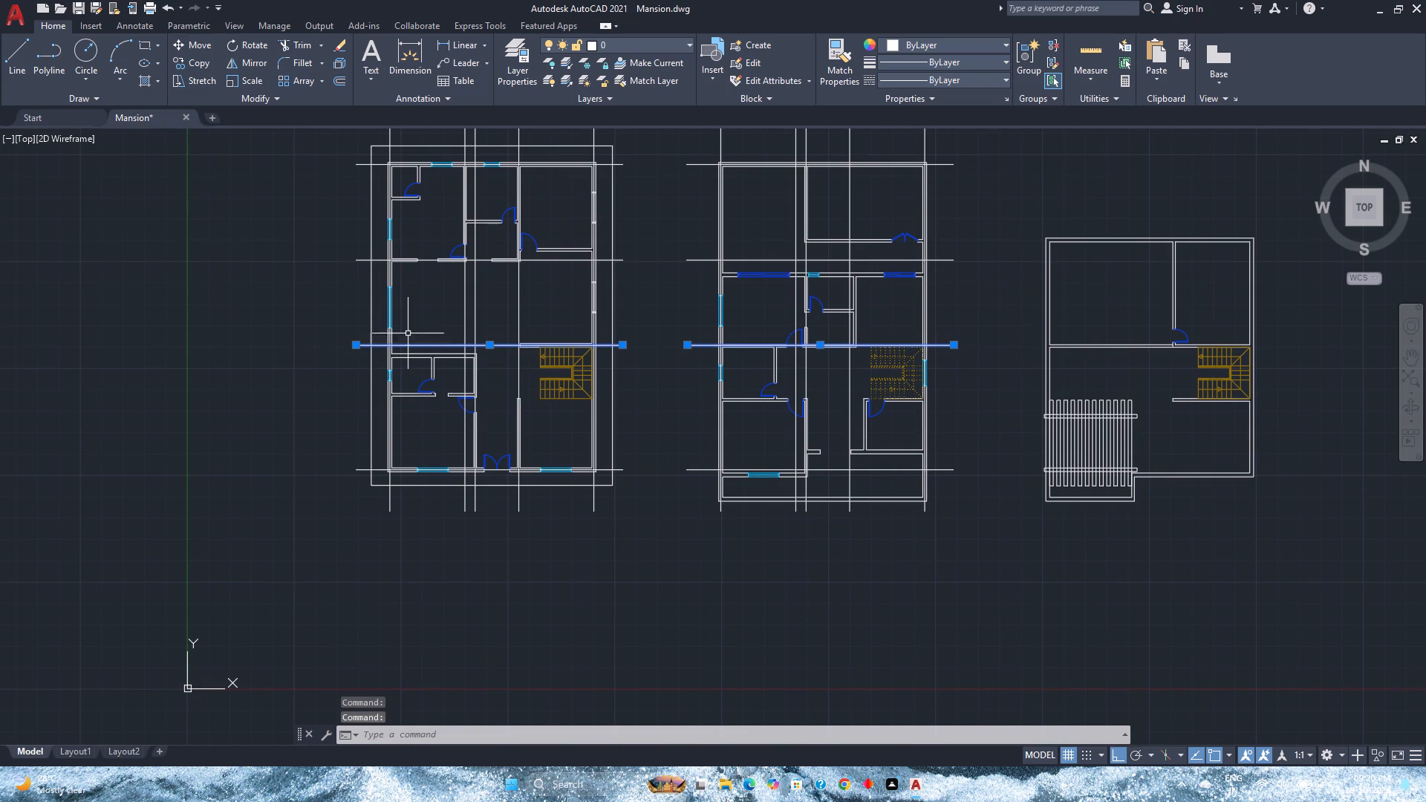
pyautogui.click(203, 63)
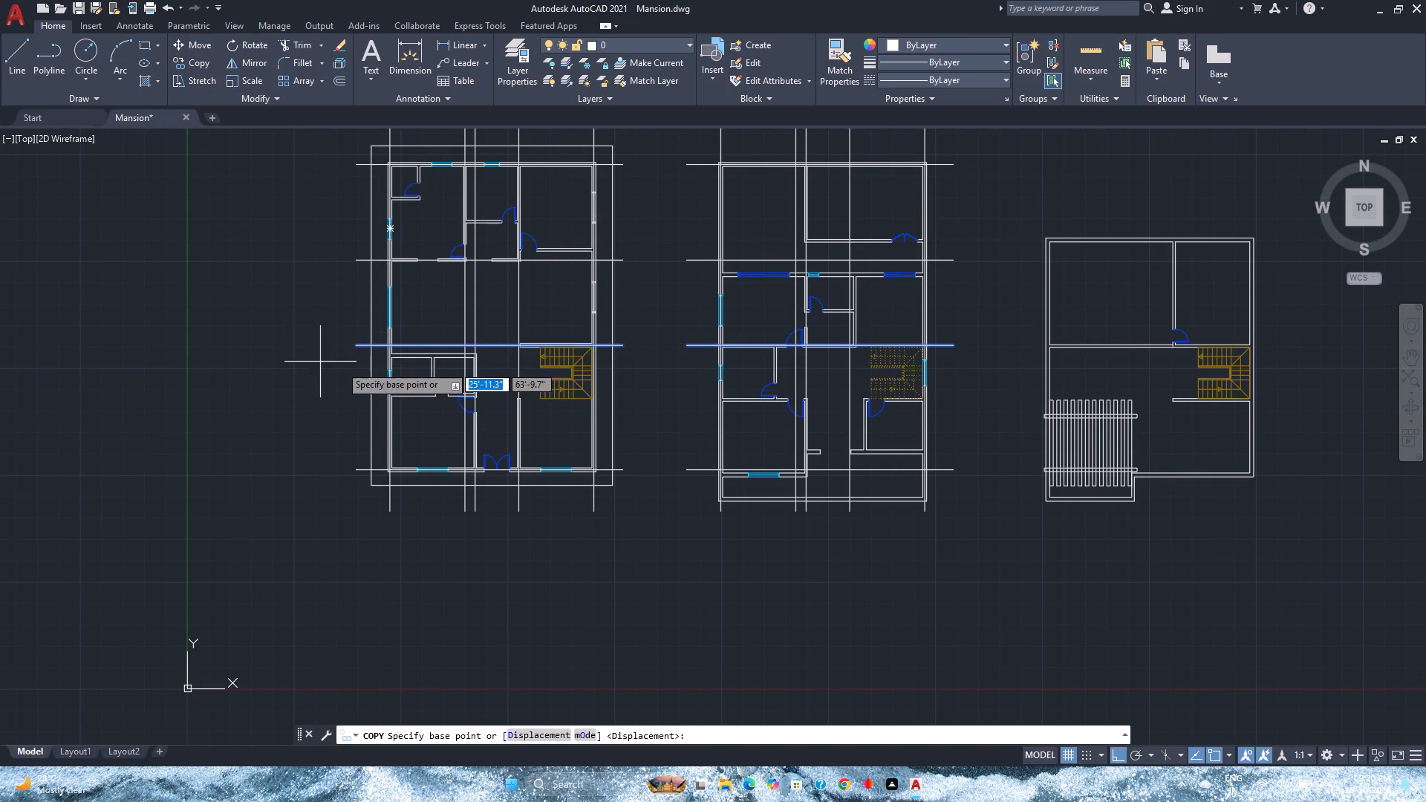
pyautogui.scroll(2, 393, 376)
pyautogui.moveTo(423, 371); pyautogui.dragTo(161, 360, button='middle')
pyautogui.middleClick(161, 360)
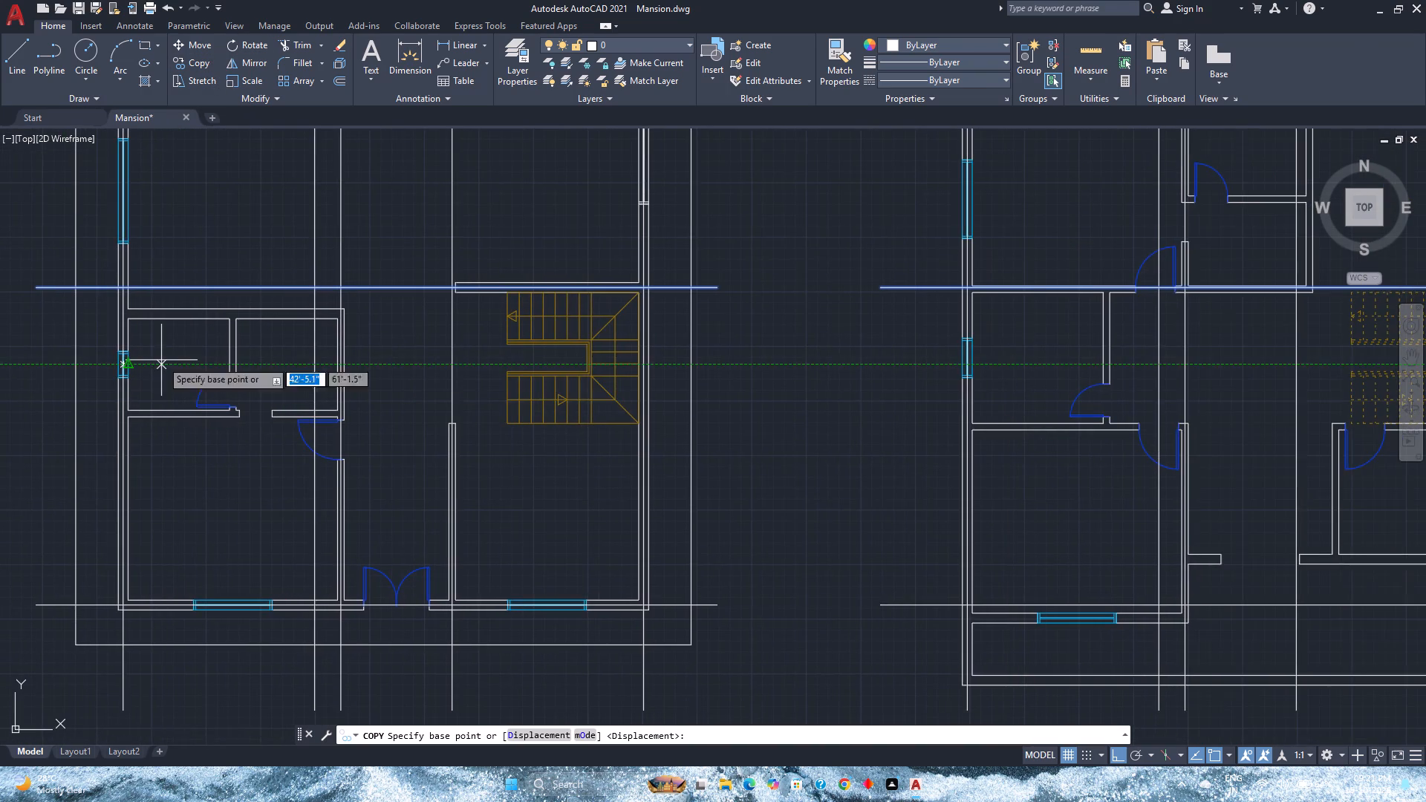
pyautogui.scroll(-1, 161, 360)
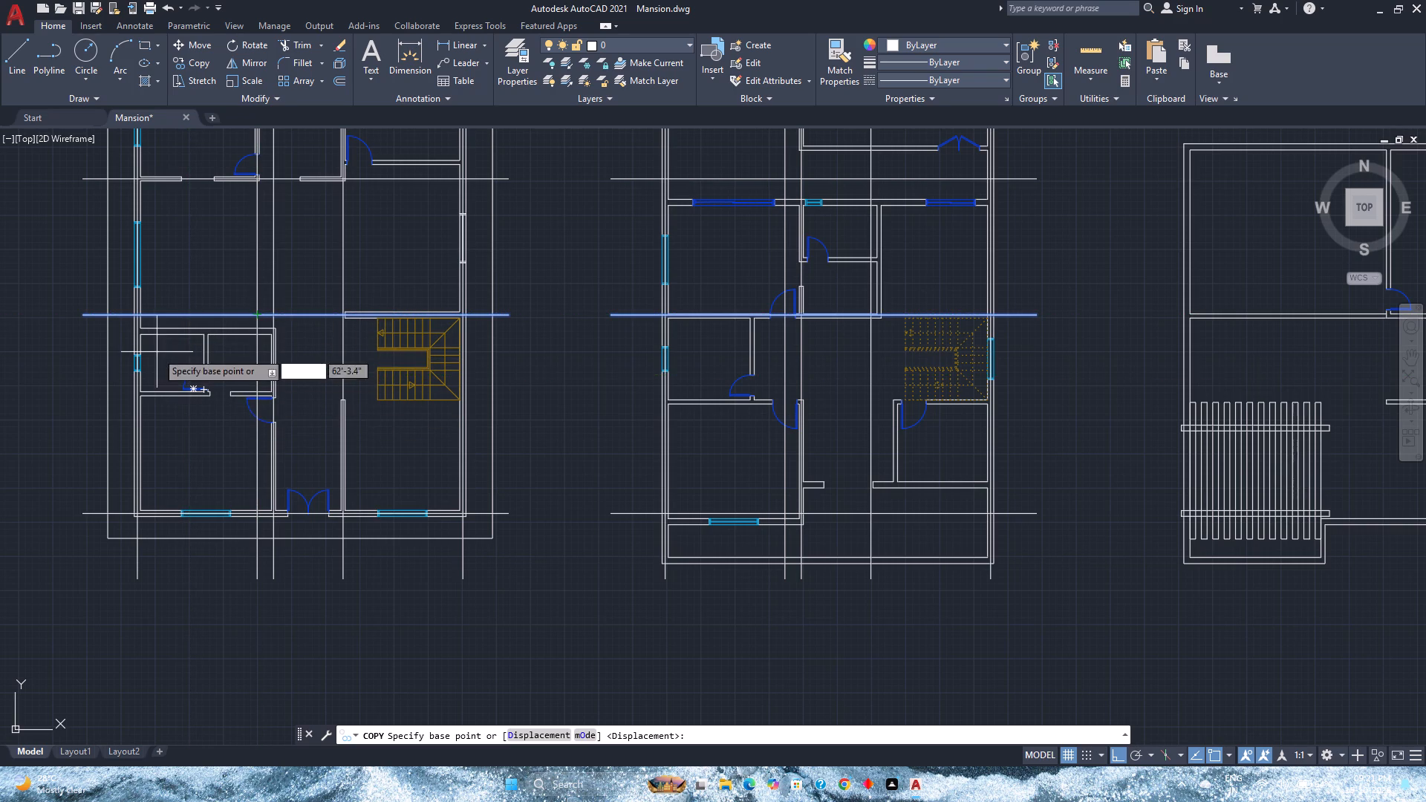
pyautogui.scroll(2, 125, 330)
pyautogui.moveTo(154, 420); pyautogui.dragTo(201, 391, button='middle')
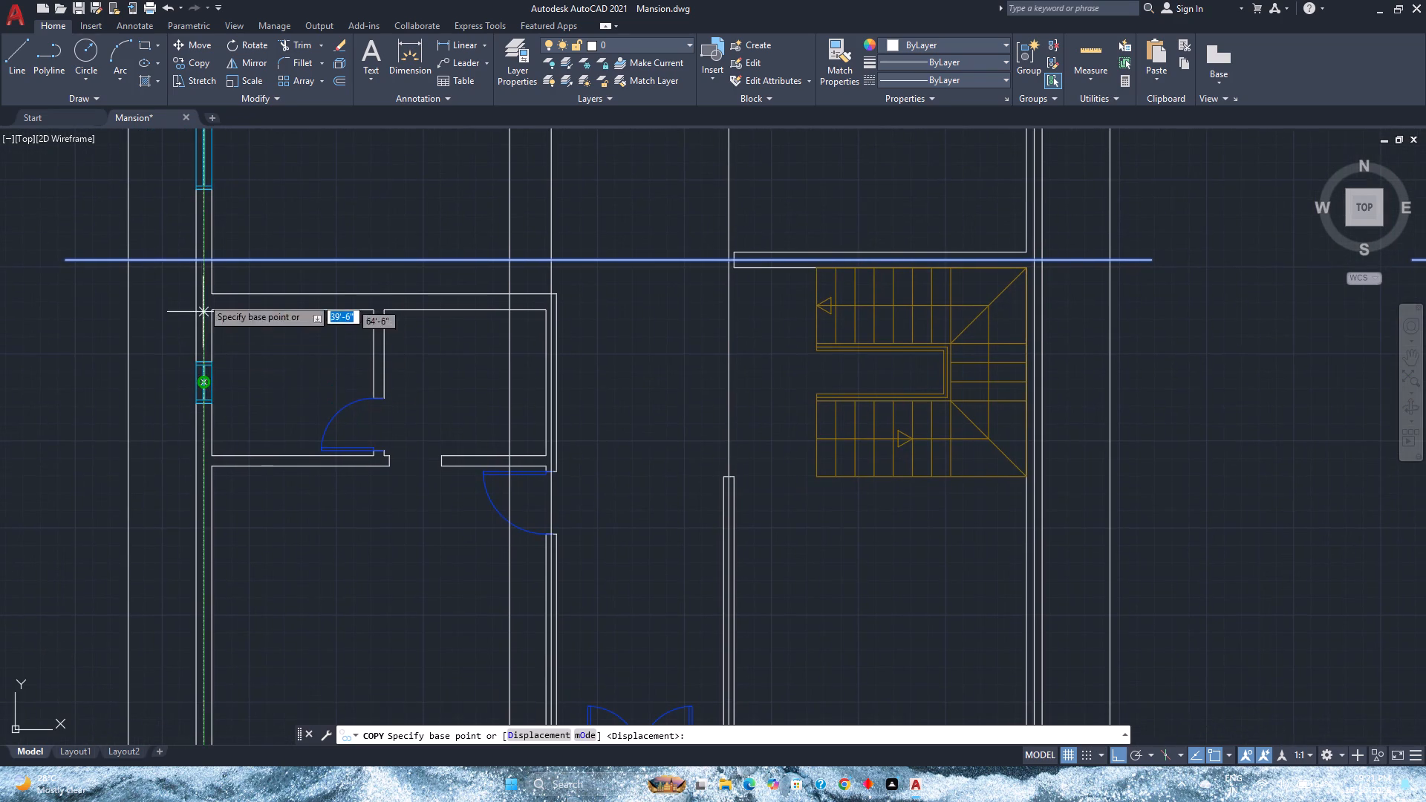
pyautogui.click(210, 261)
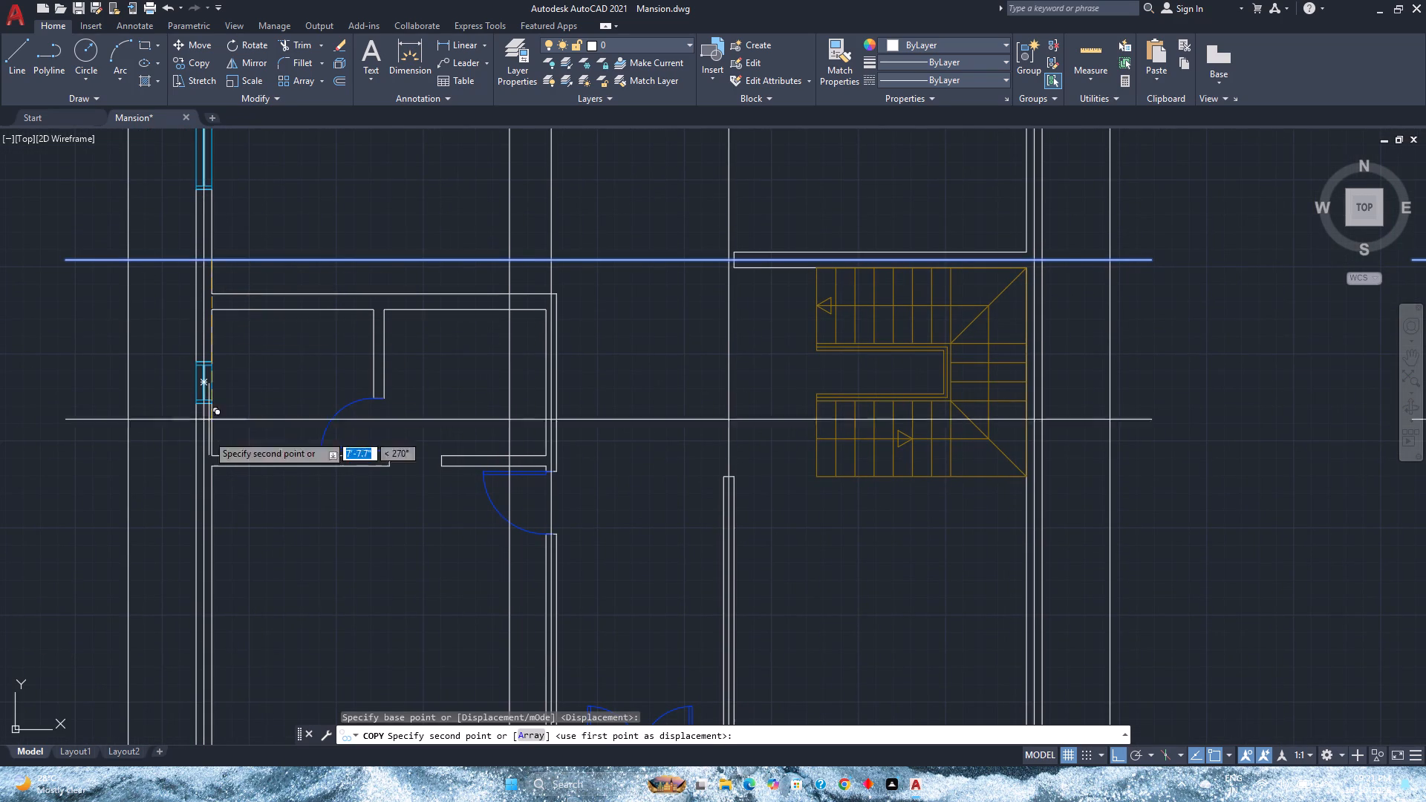
pyautogui.write('m2p')
pyautogui.press('Return')
pyautogui.scroll(3, 209, 462)
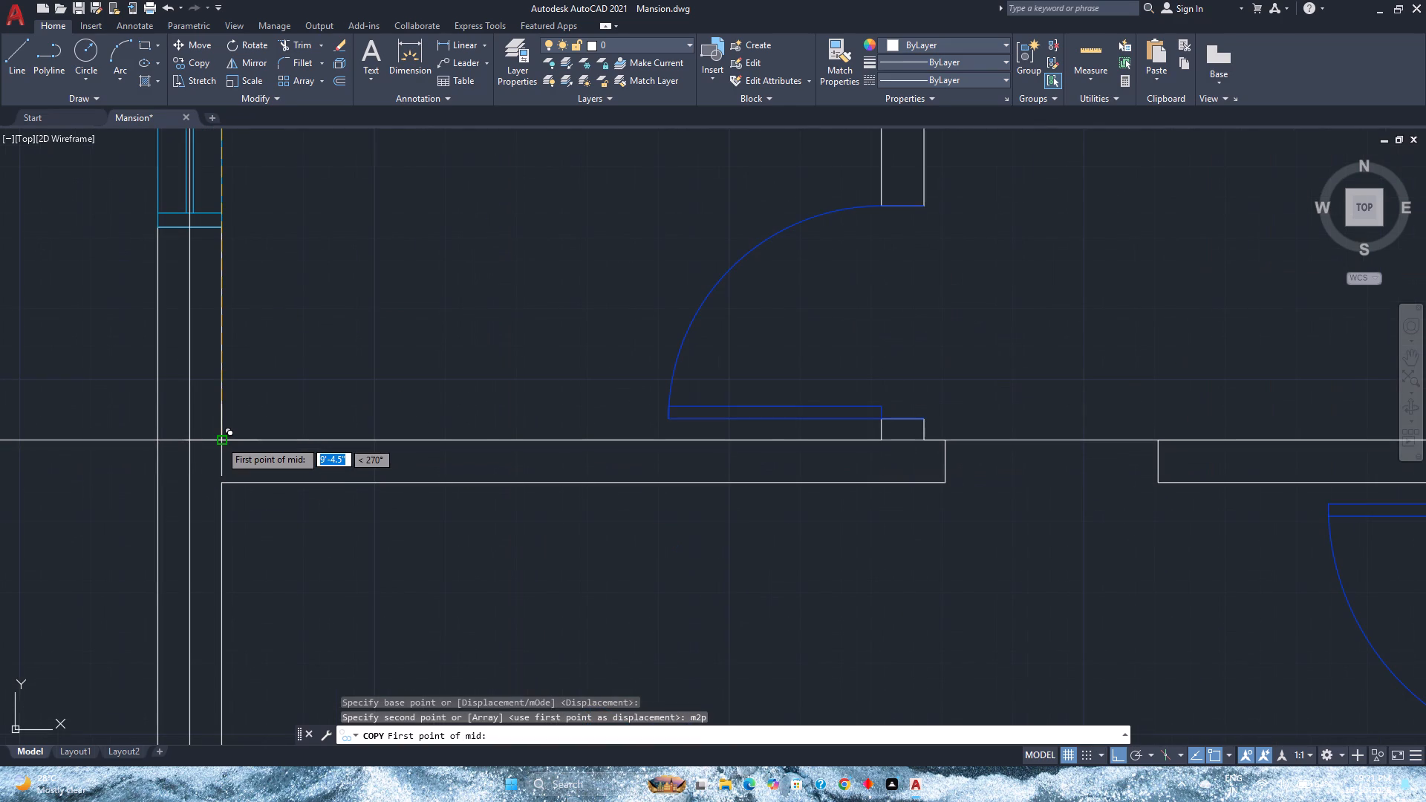
pyautogui.click(220, 440)
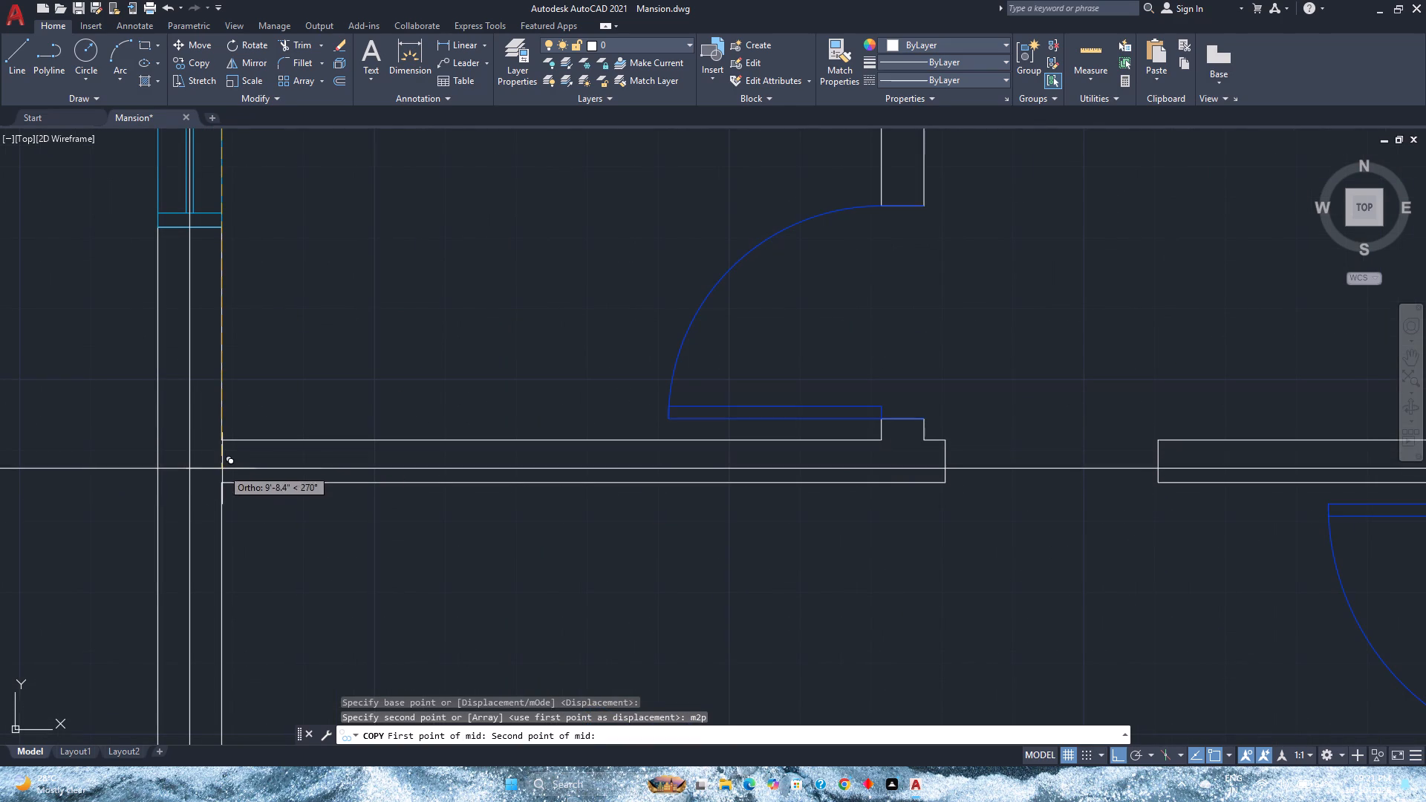
pyautogui.click(222, 484)
pyautogui.scroll(-3, 222, 484)
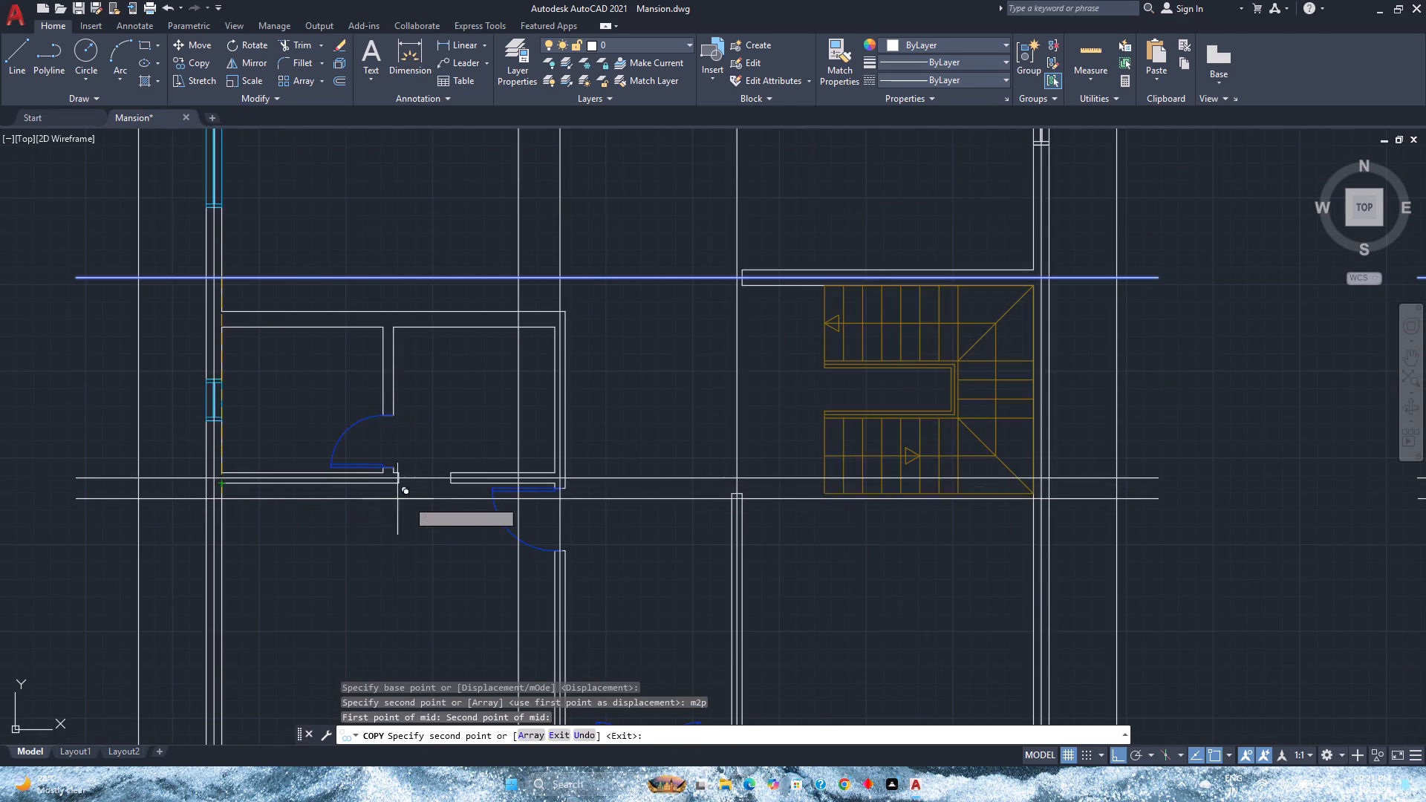
pyautogui.scroll(-1, 413, 500)
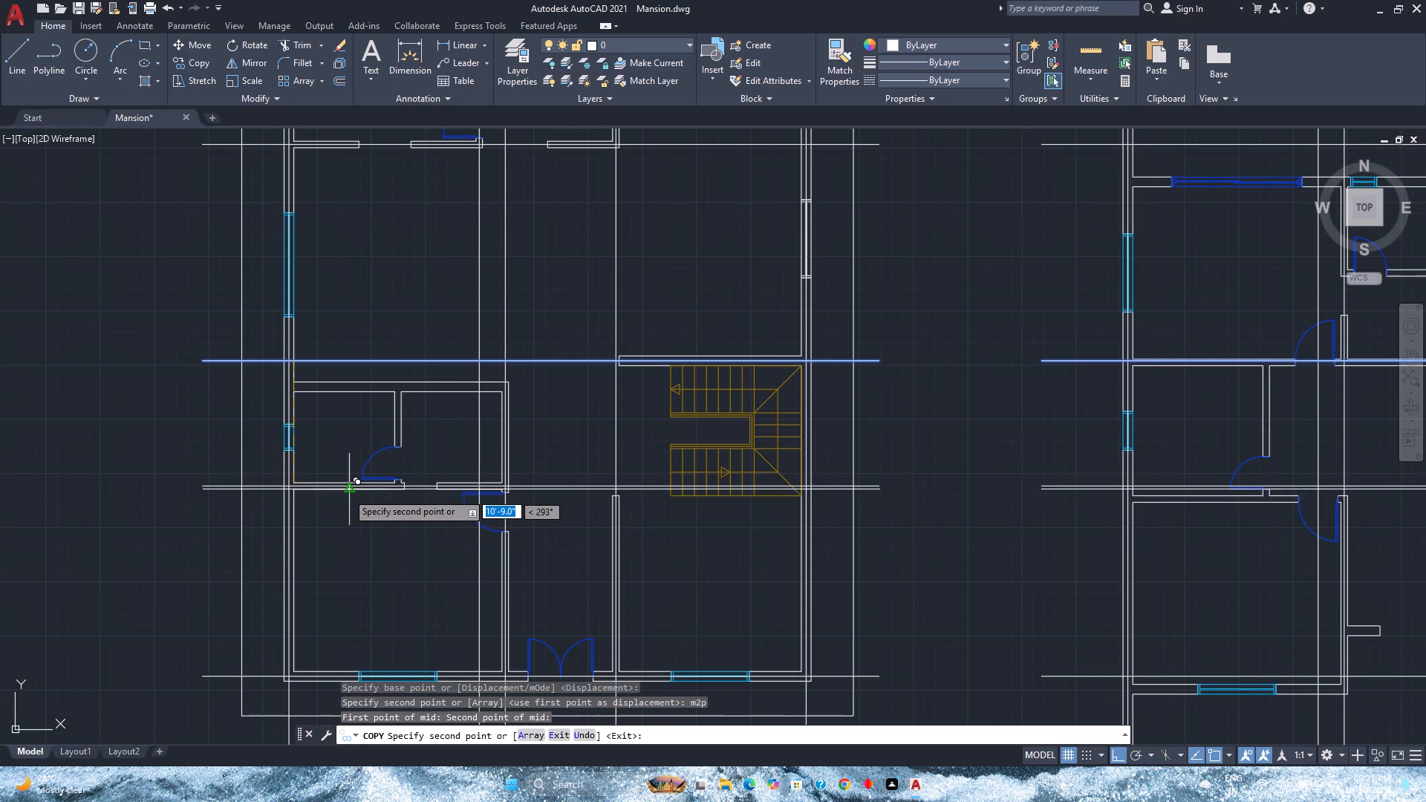
pyautogui.scroll(-1, 347, 492)
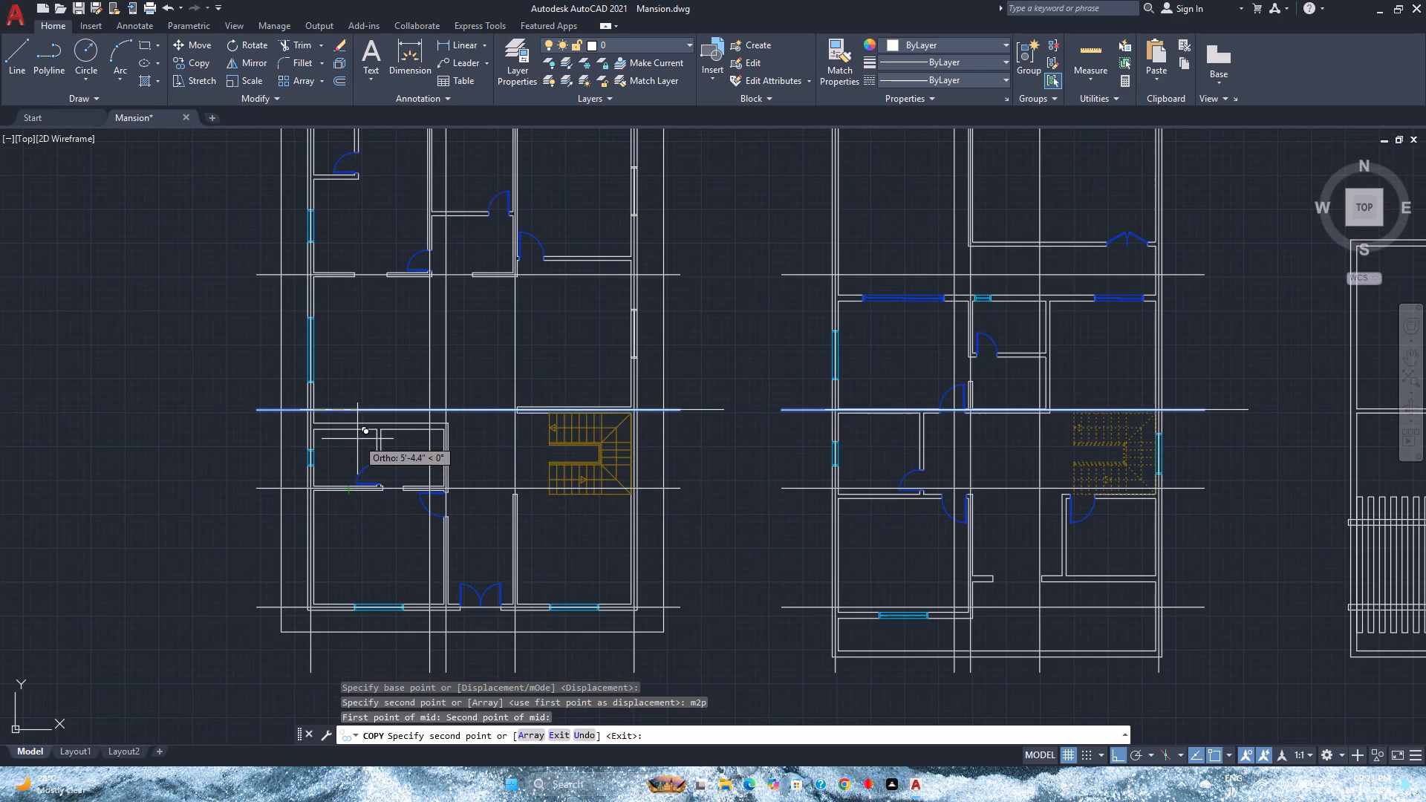
pyautogui.moveTo(357, 439); pyautogui.dragTo(286, 437, button='middle')
pyautogui.middleClick(286, 437)
pyautogui.scroll(-1, 286, 437)
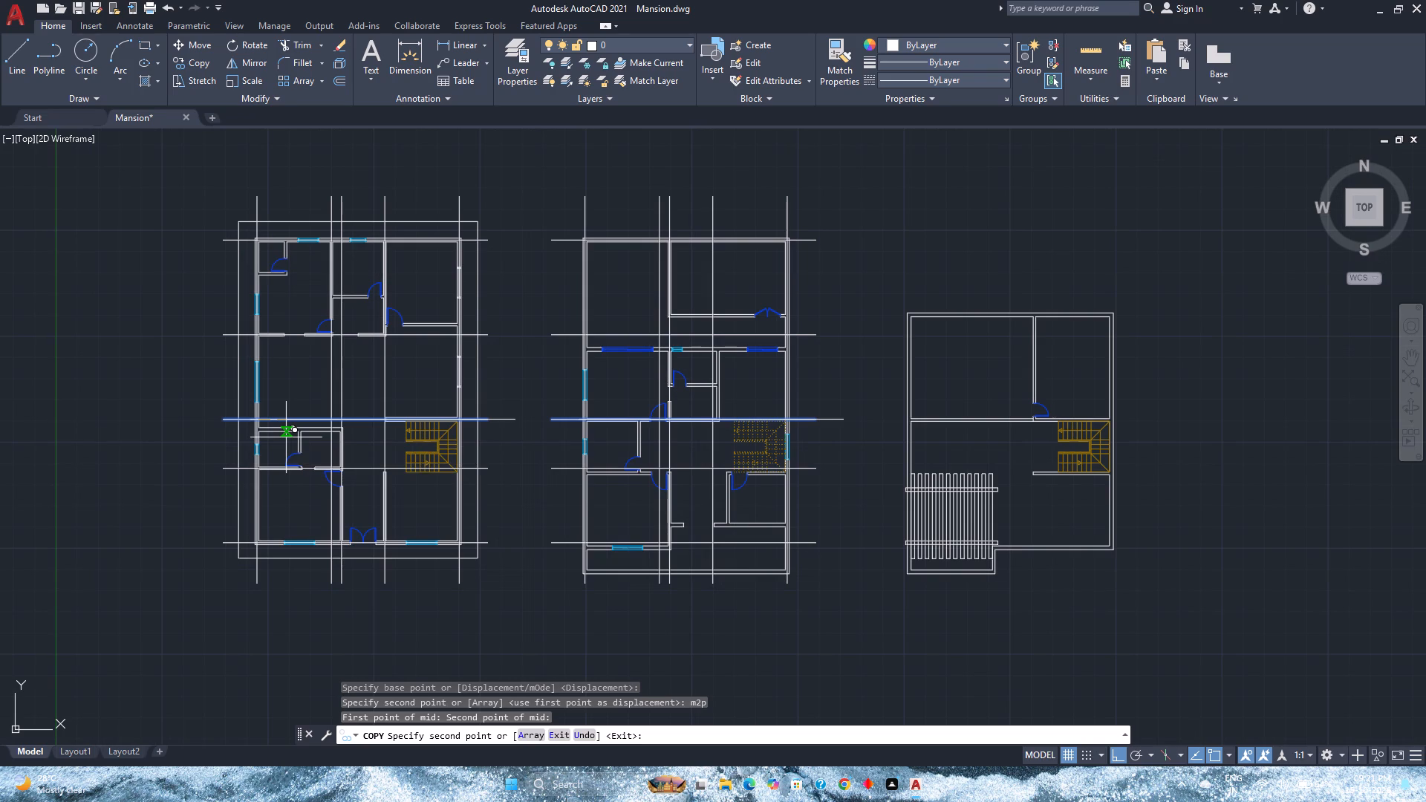
pyautogui.press('Escape')
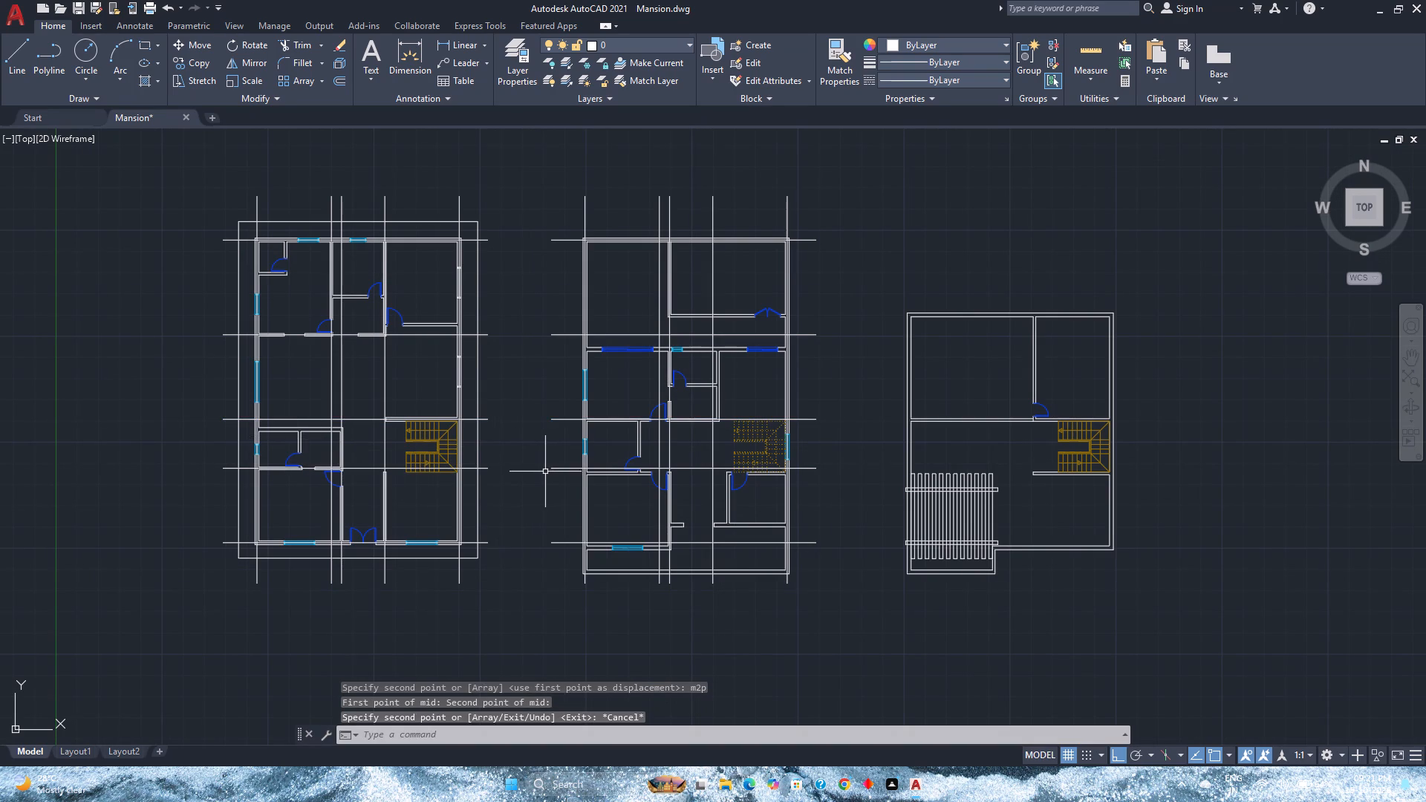
# Copy the new pair of horizontal centrelines north, midway between the faces of the north wall of the first plan's small southwest rooms.
pyautogui.click(567, 480)
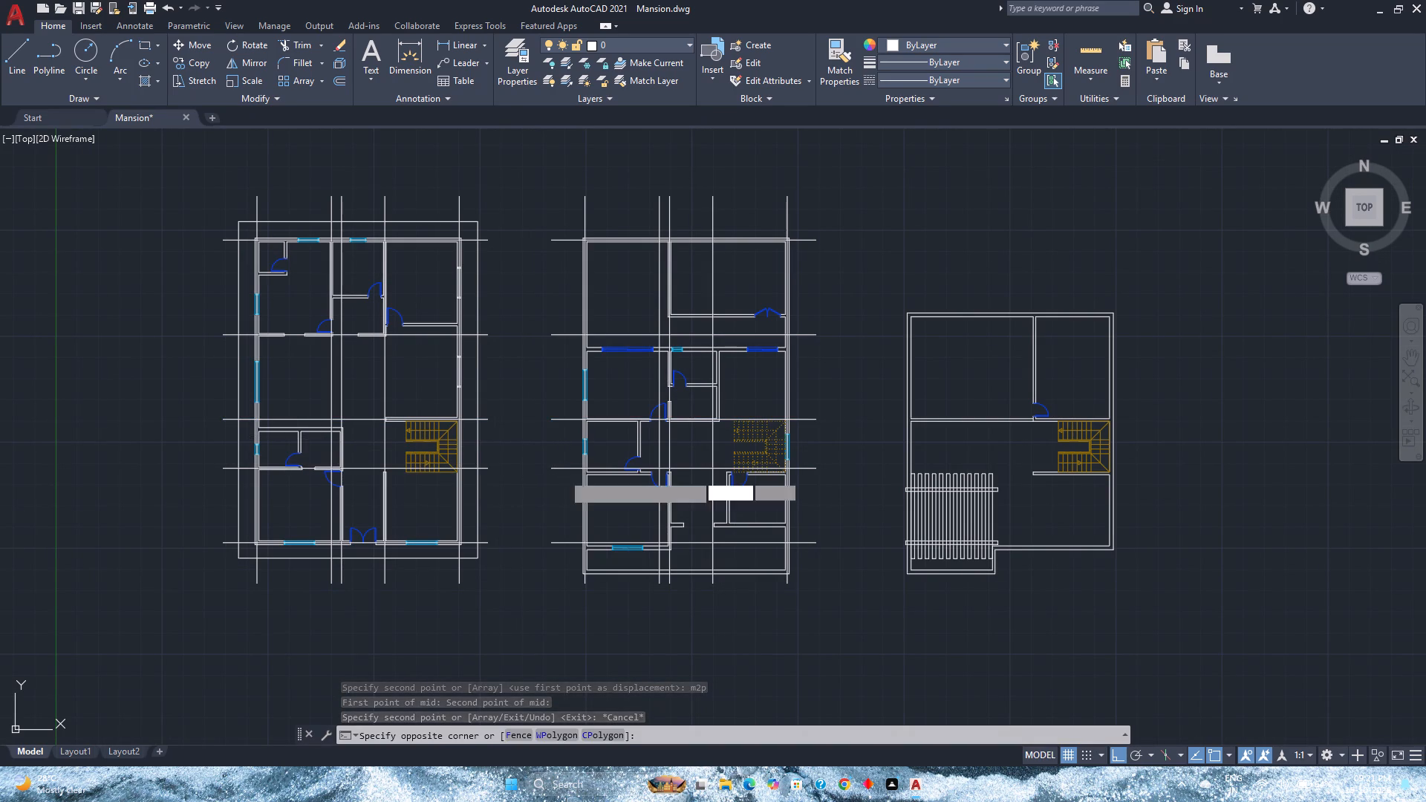
pyautogui.click(538, 453)
pyautogui.scroll(1, 478, 466)
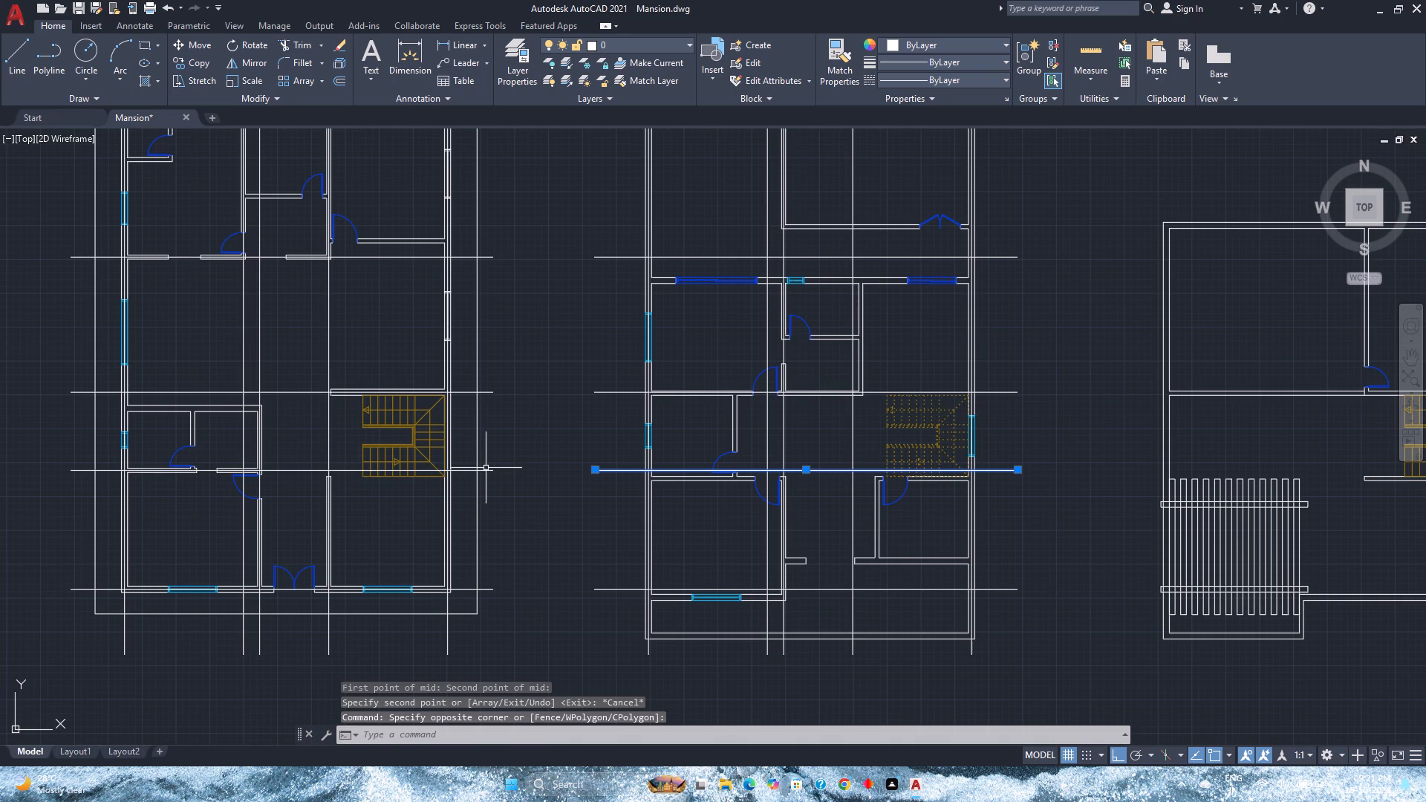
pyautogui.click(486, 470)
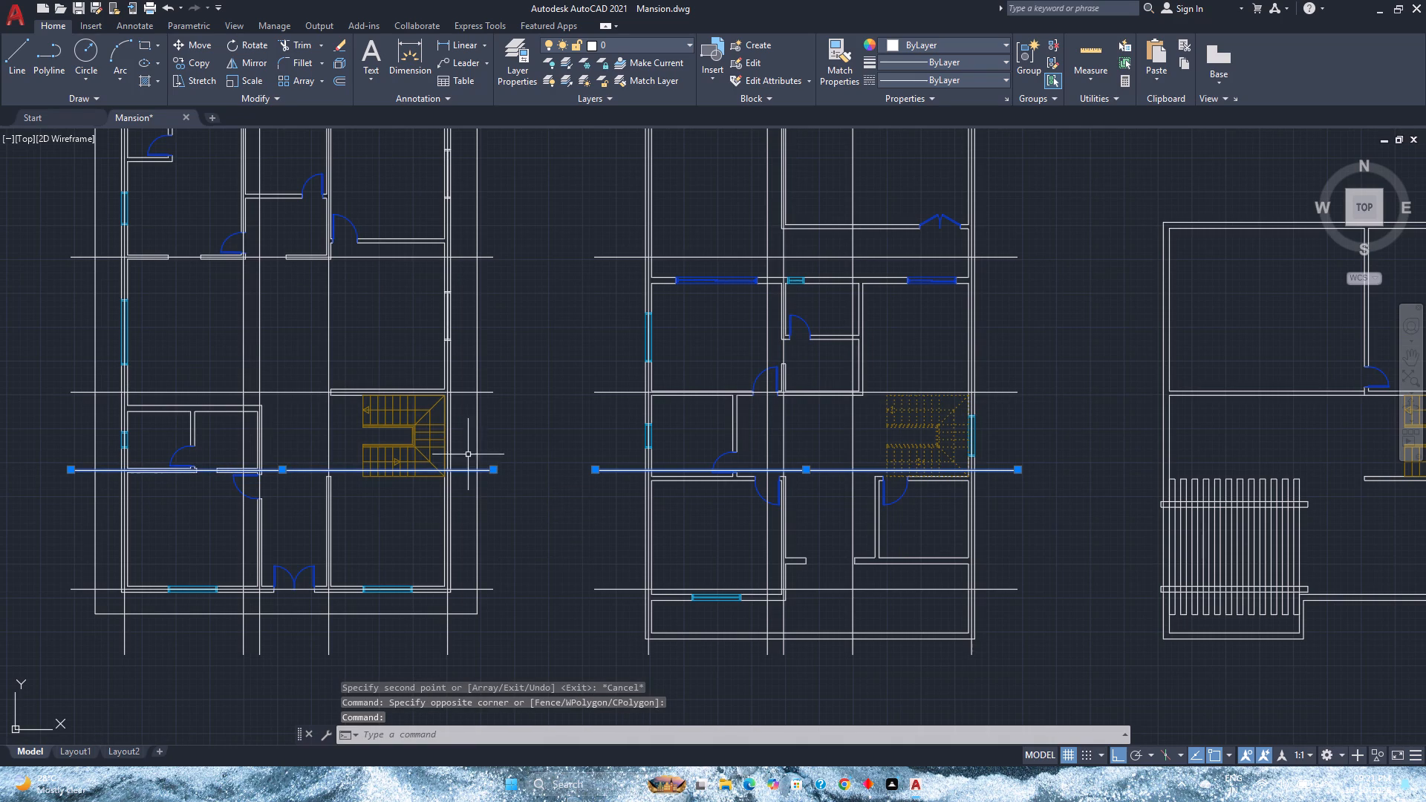
pyautogui.moveTo(196, 342); pyautogui.dragTo(329, 350, button='middle')
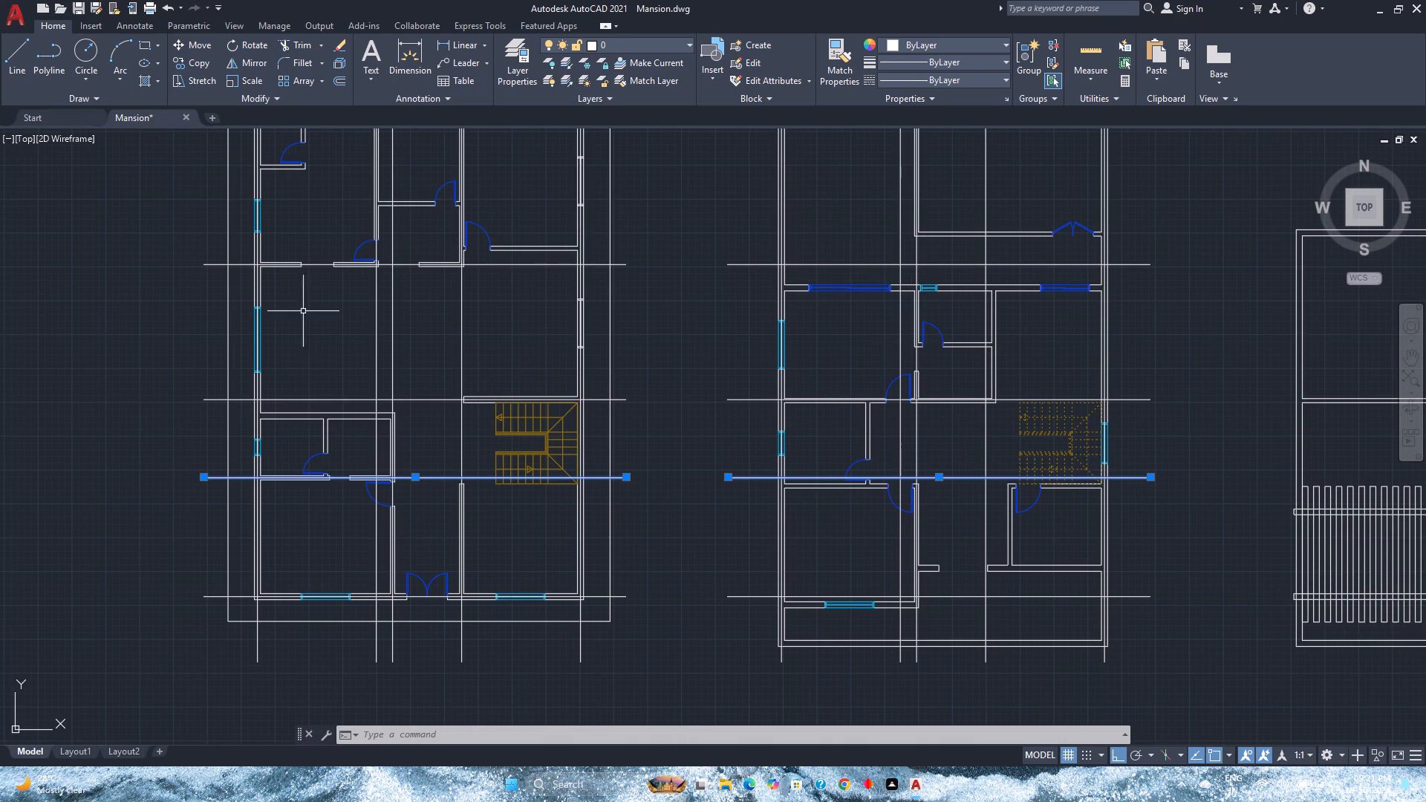
pyautogui.click(207, 59)
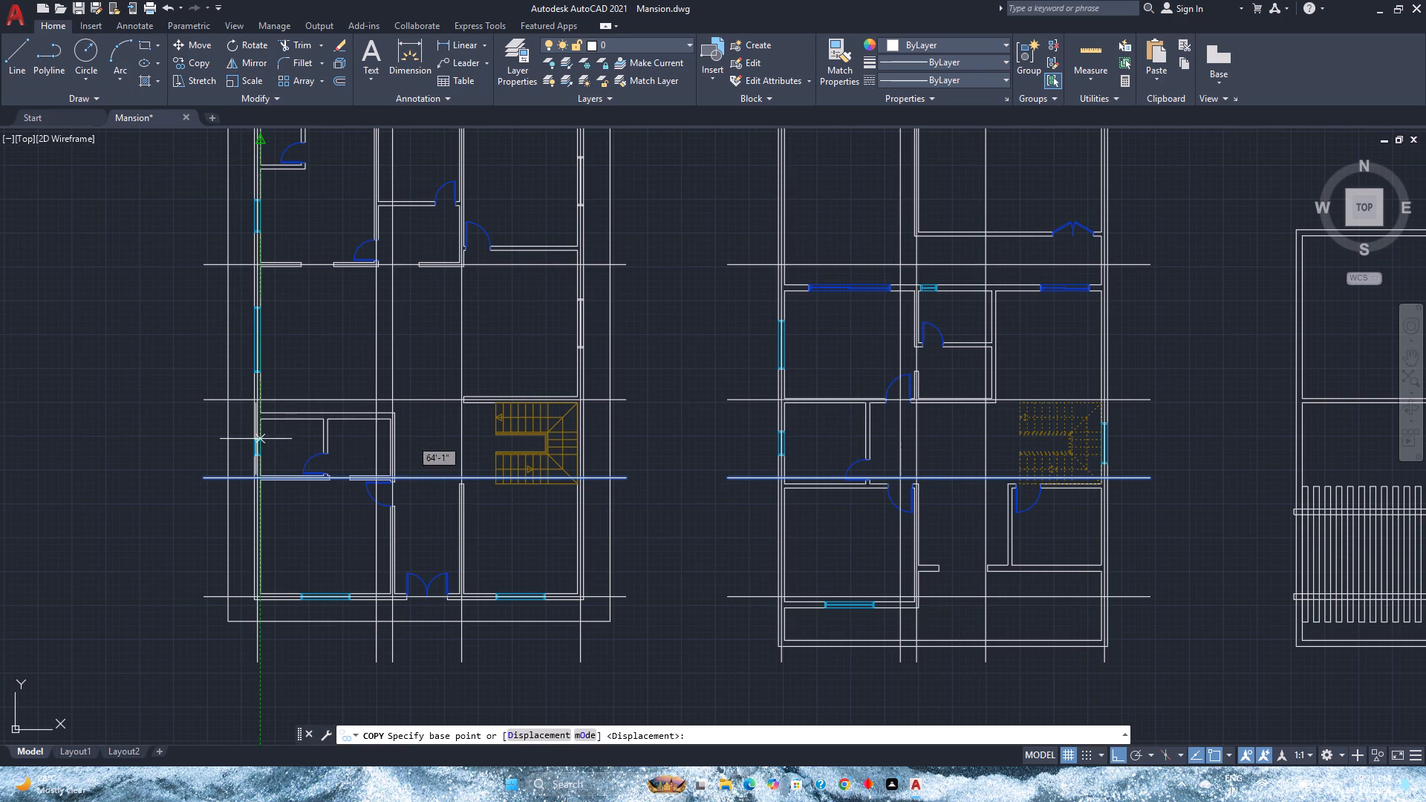
pyautogui.scroll(2, 288, 466)
pyautogui.scroll(2, 215, 498)
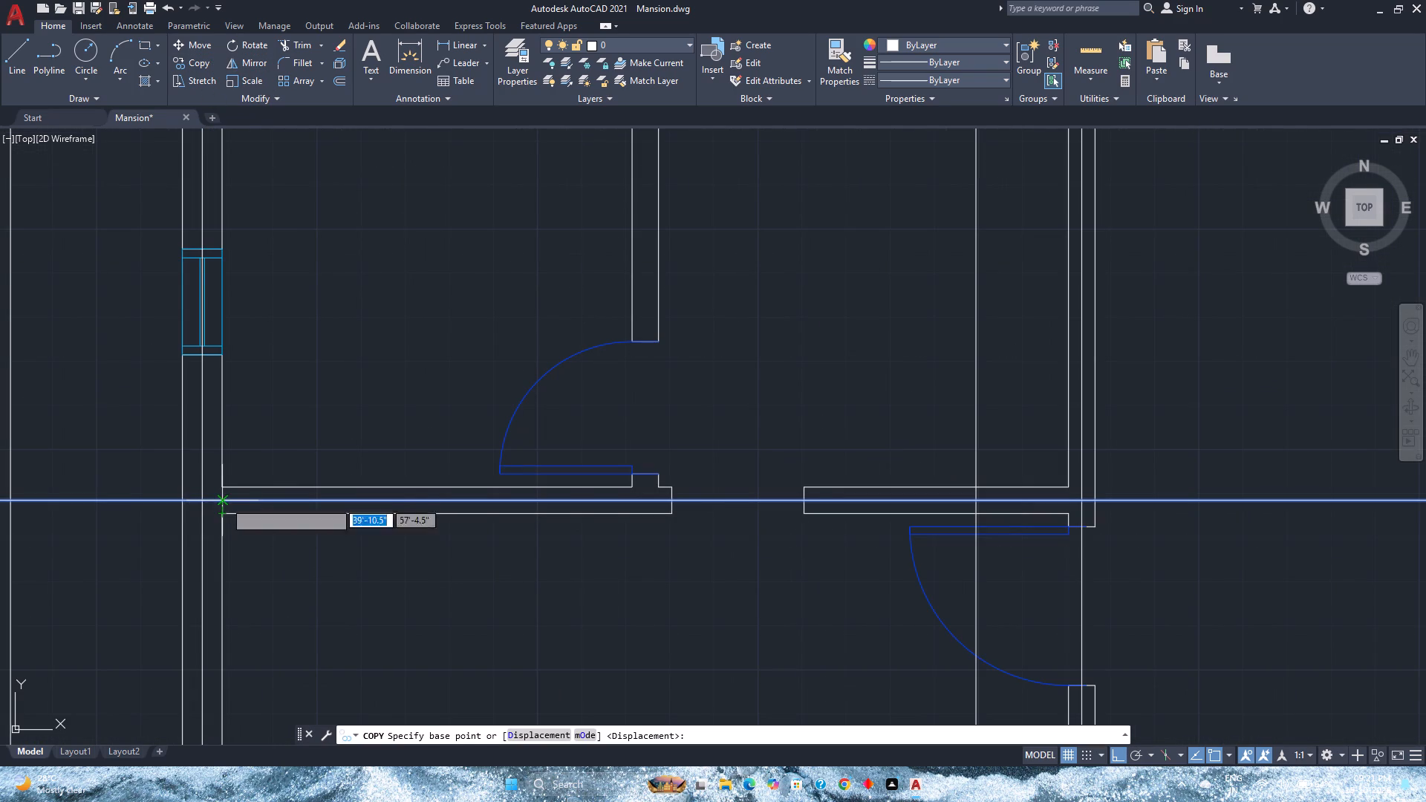
pyautogui.click(224, 500)
pyautogui.scroll(-1, 229, 437)
pyautogui.moveTo(229, 437); pyautogui.dragTo(229, 509, button='middle')
pyautogui.middleClick(229, 509)
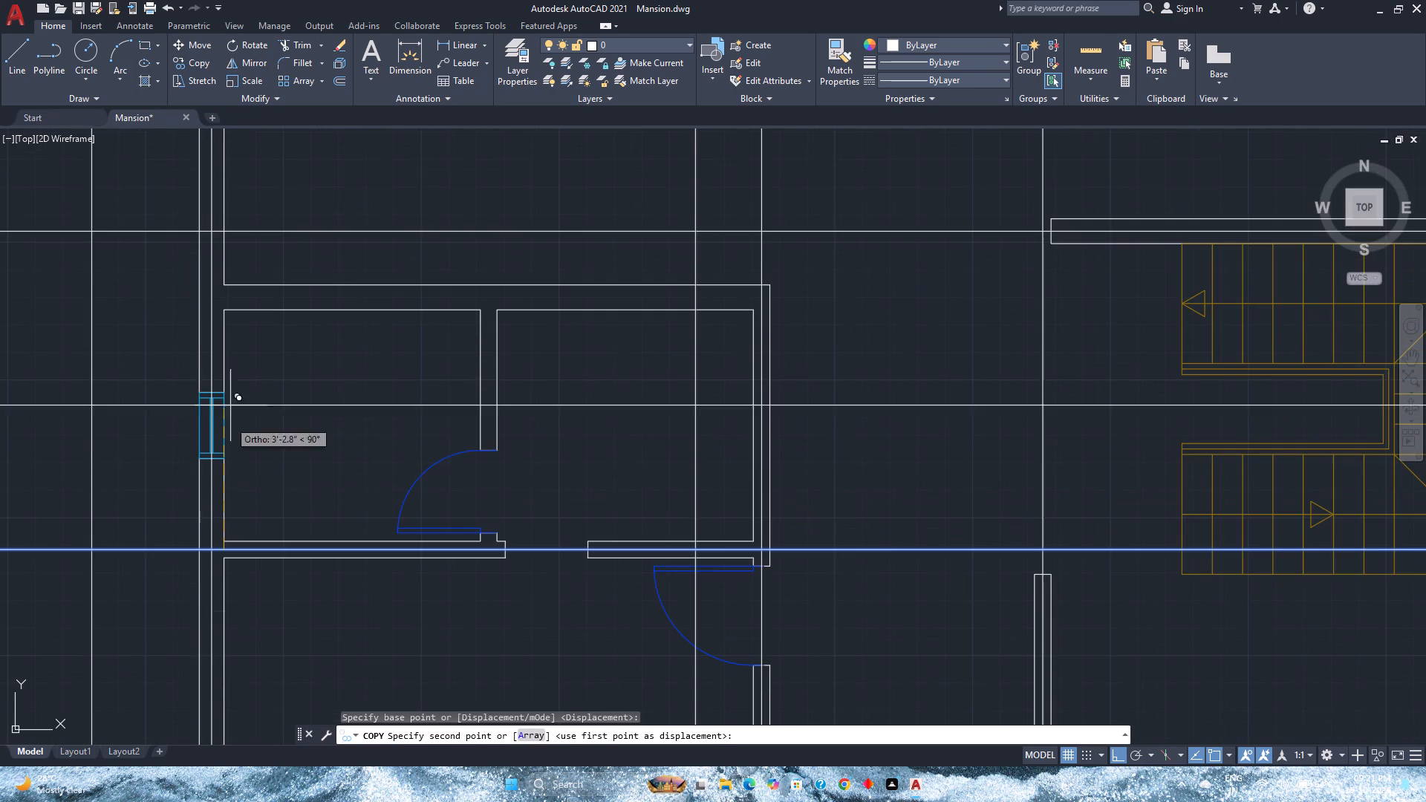
pyautogui.press('m')
pyautogui.press('2')
pyautogui.press('p')
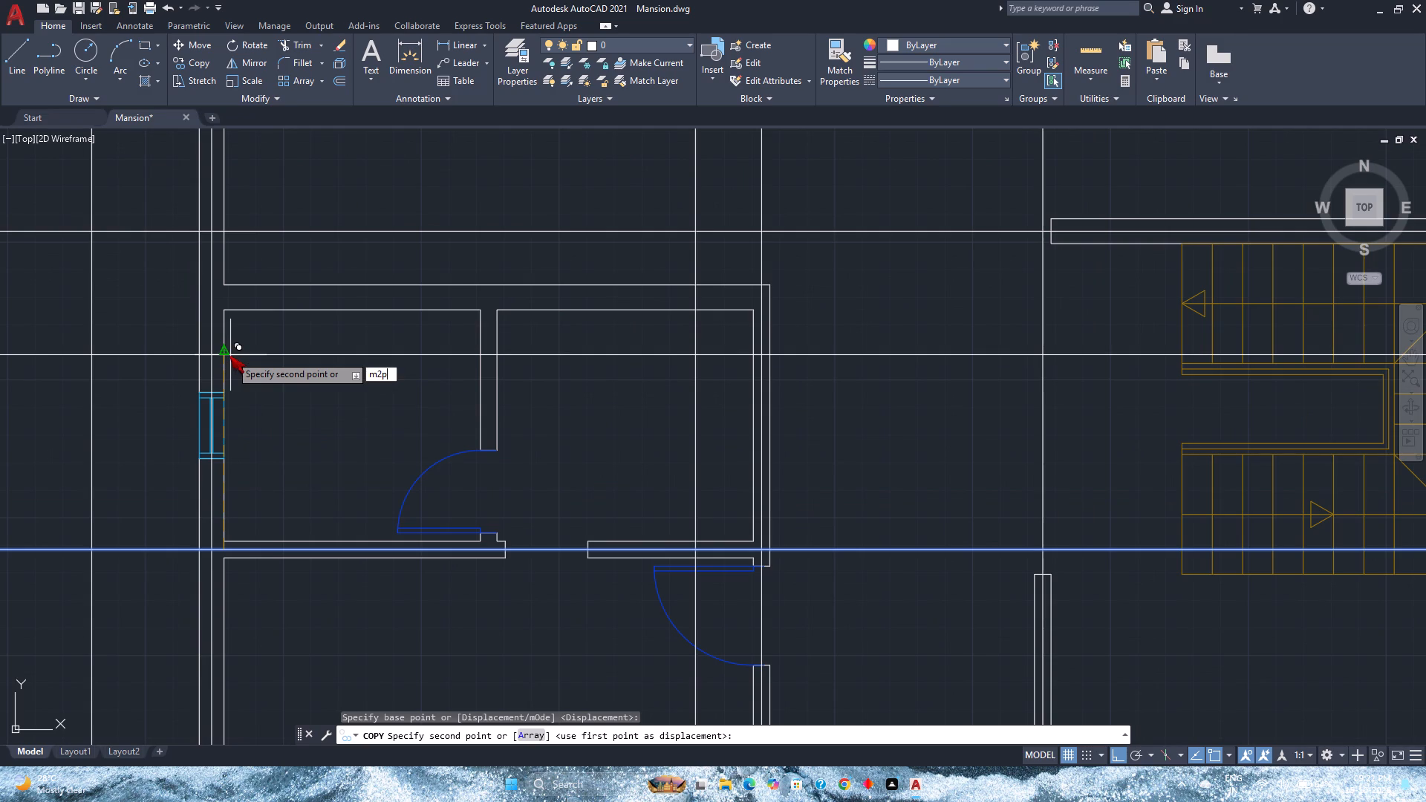
pyautogui.press('Return')
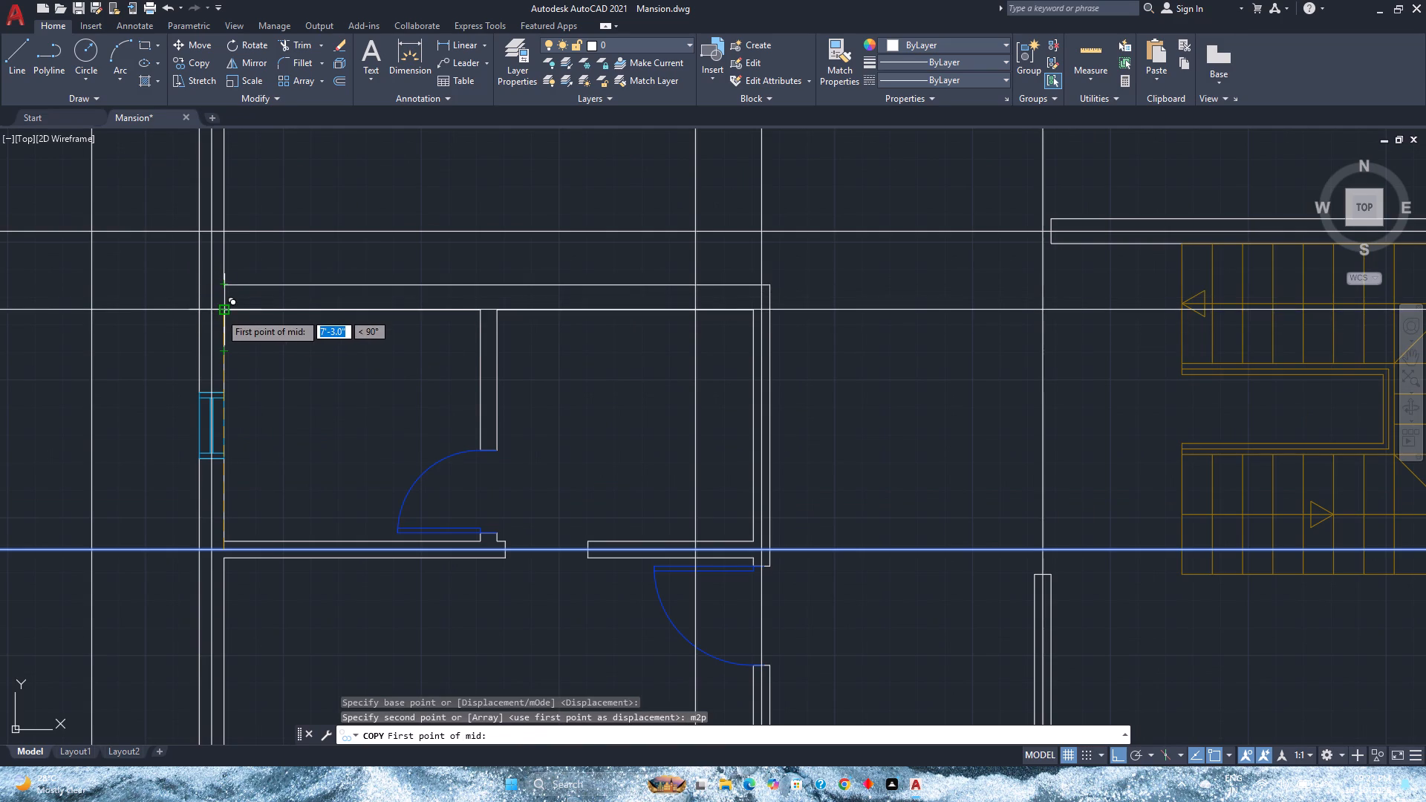
pyautogui.click(220, 313)
pyautogui.click(224, 290)
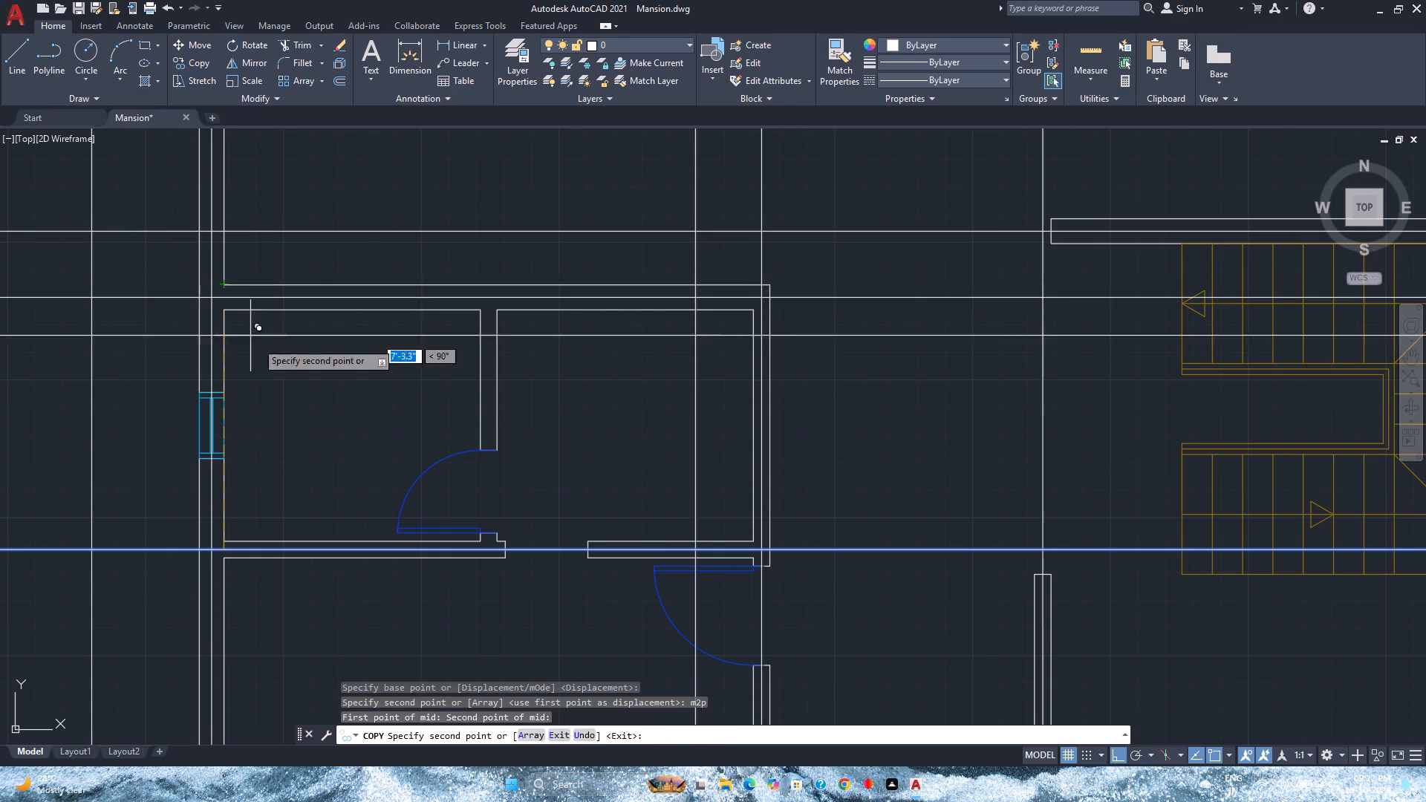
pyautogui.scroll(-3, 281, 370)
pyautogui.moveTo(501, 414); pyautogui.dragTo(249, 390, button='middle')
pyautogui.middleClick(249, 390)
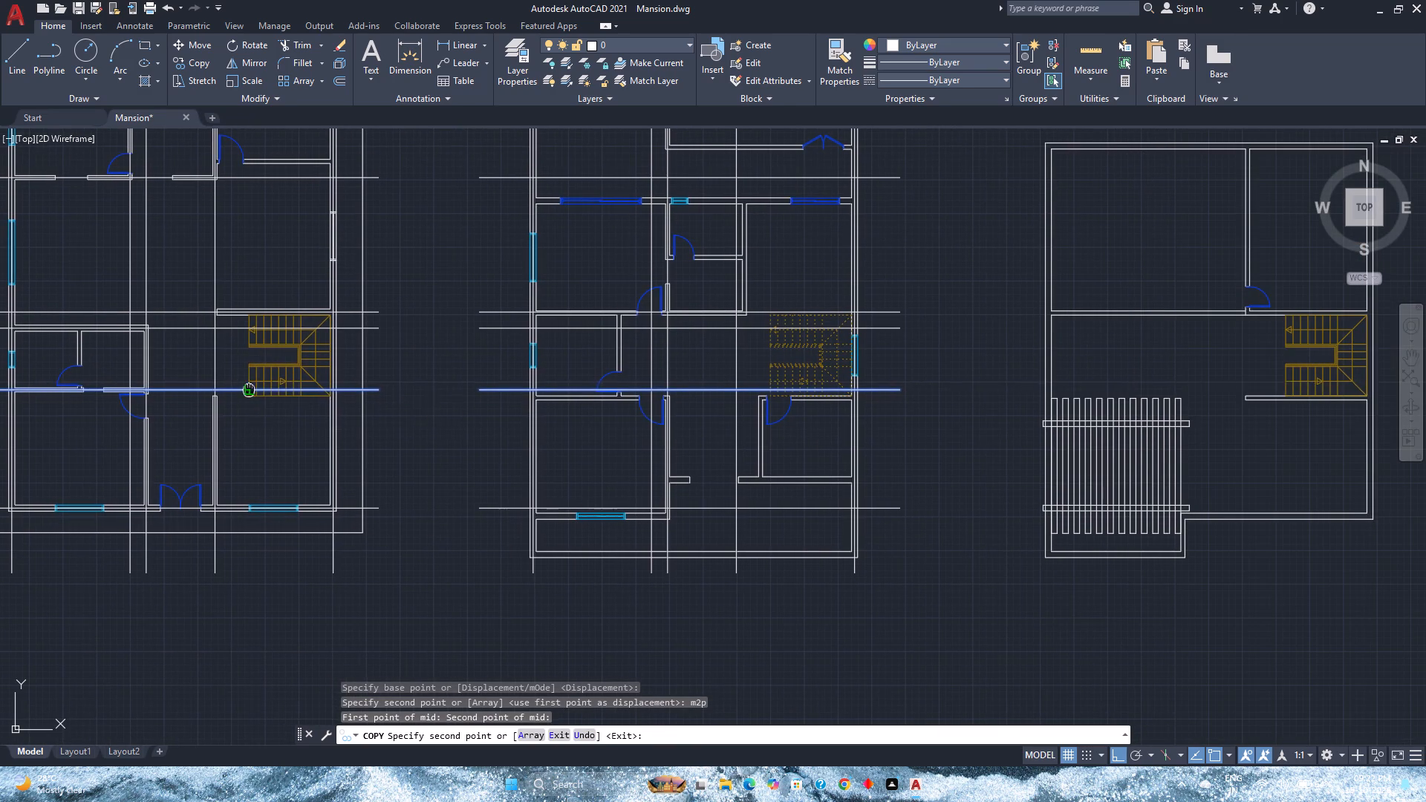
pyautogui.press('Escape')
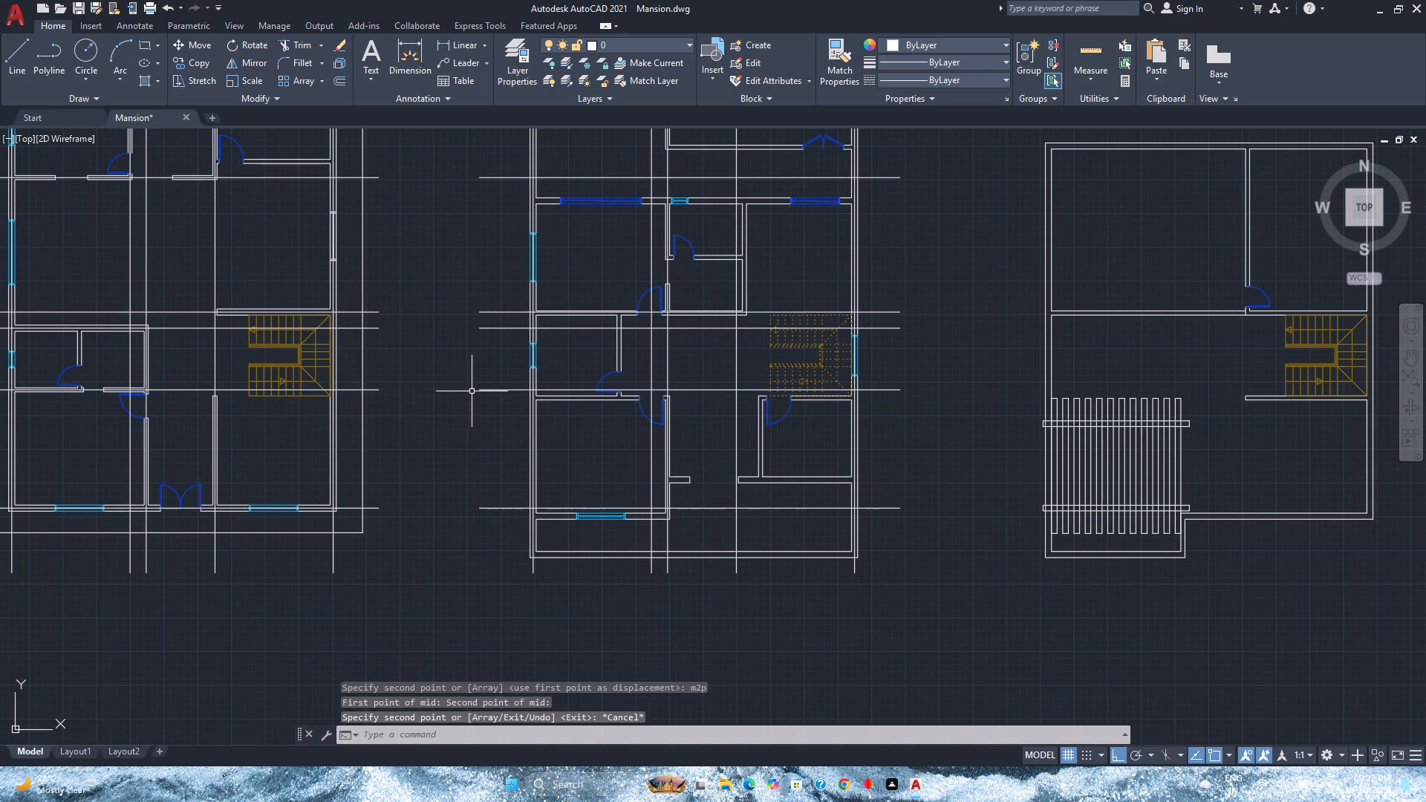
# Copy both plans' horizontal centrelines through the first plan's small southwest rooms' south wall south, midway between the faces of the second plan's southwest room's north wall.
pyautogui.click(487, 390)
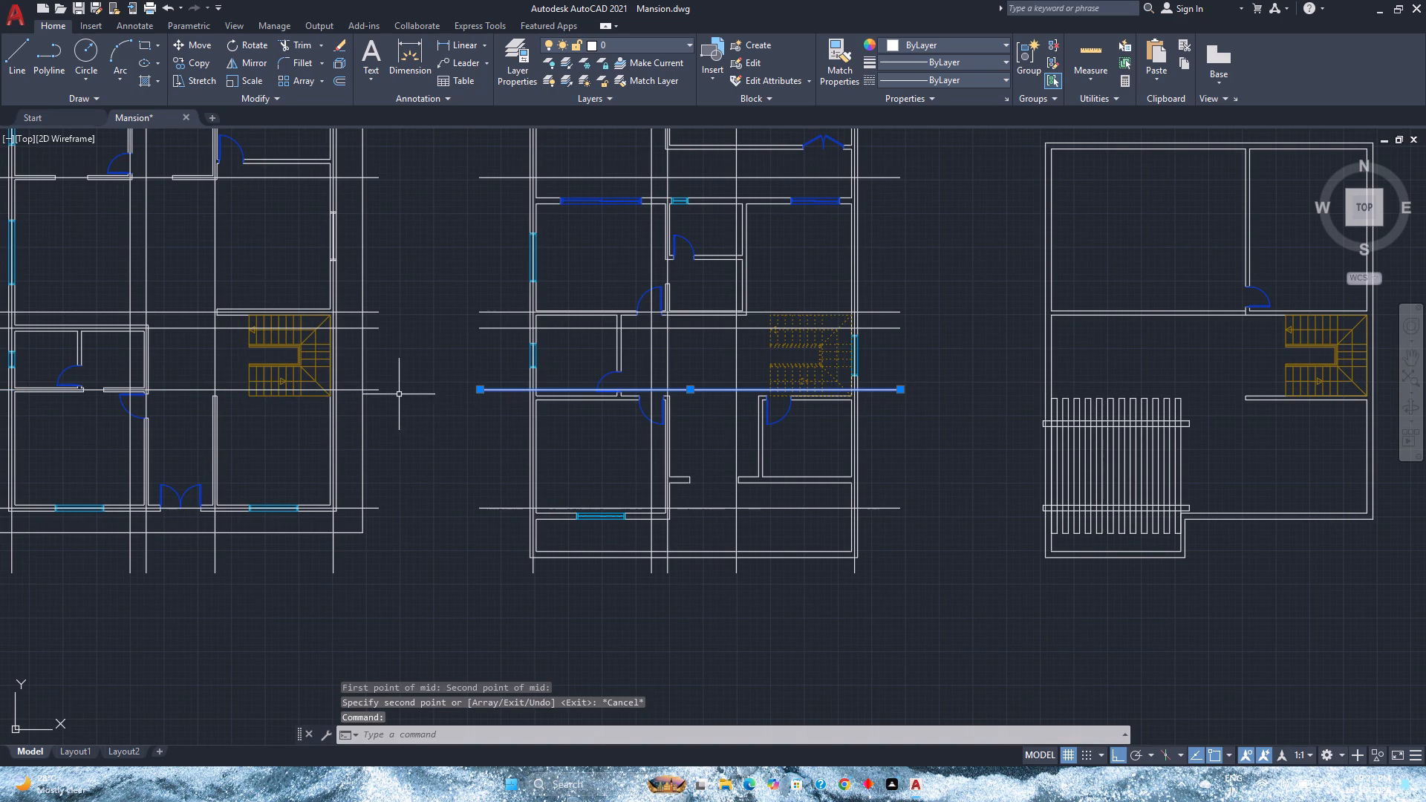
pyautogui.click(378, 389)
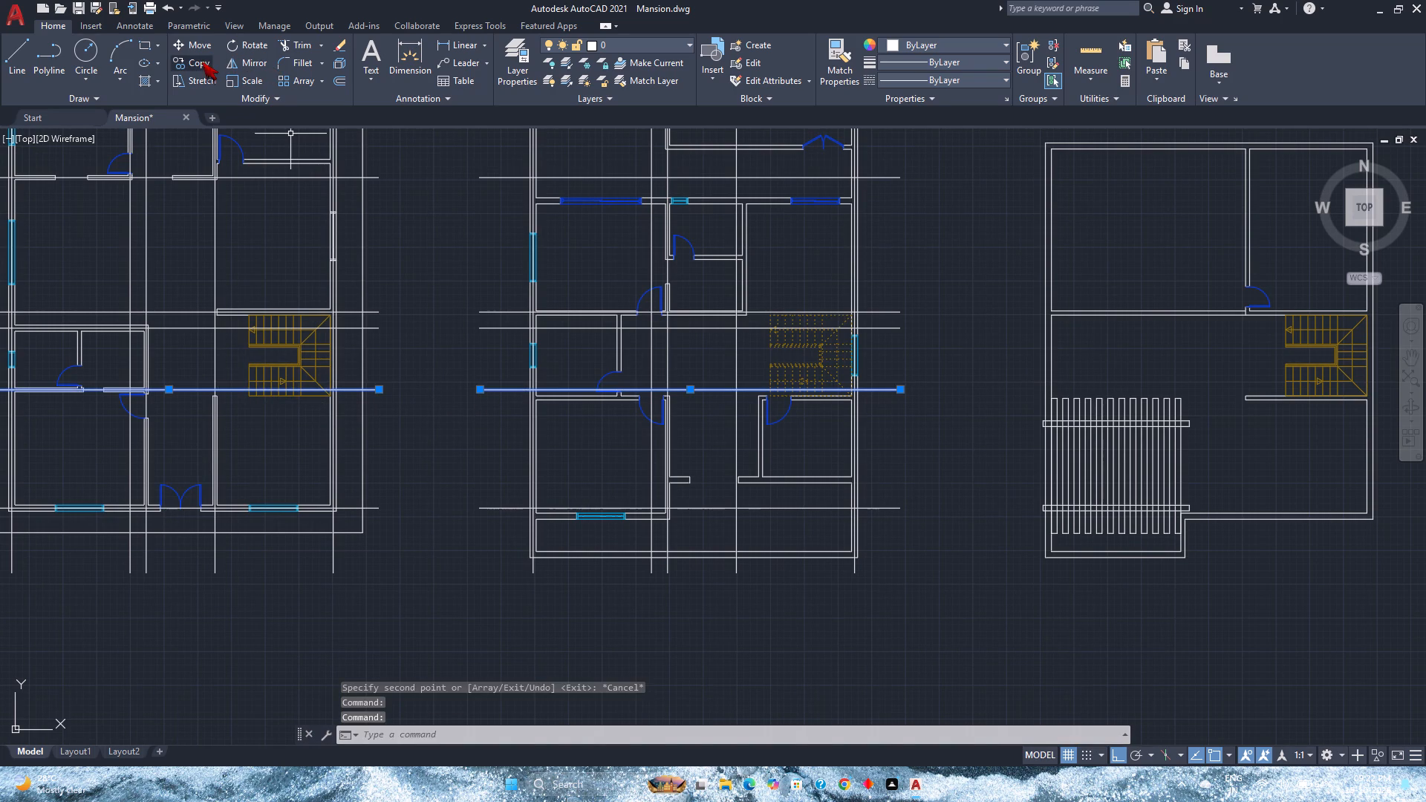
pyautogui.click(202, 62)
pyautogui.scroll(4, 621, 401)
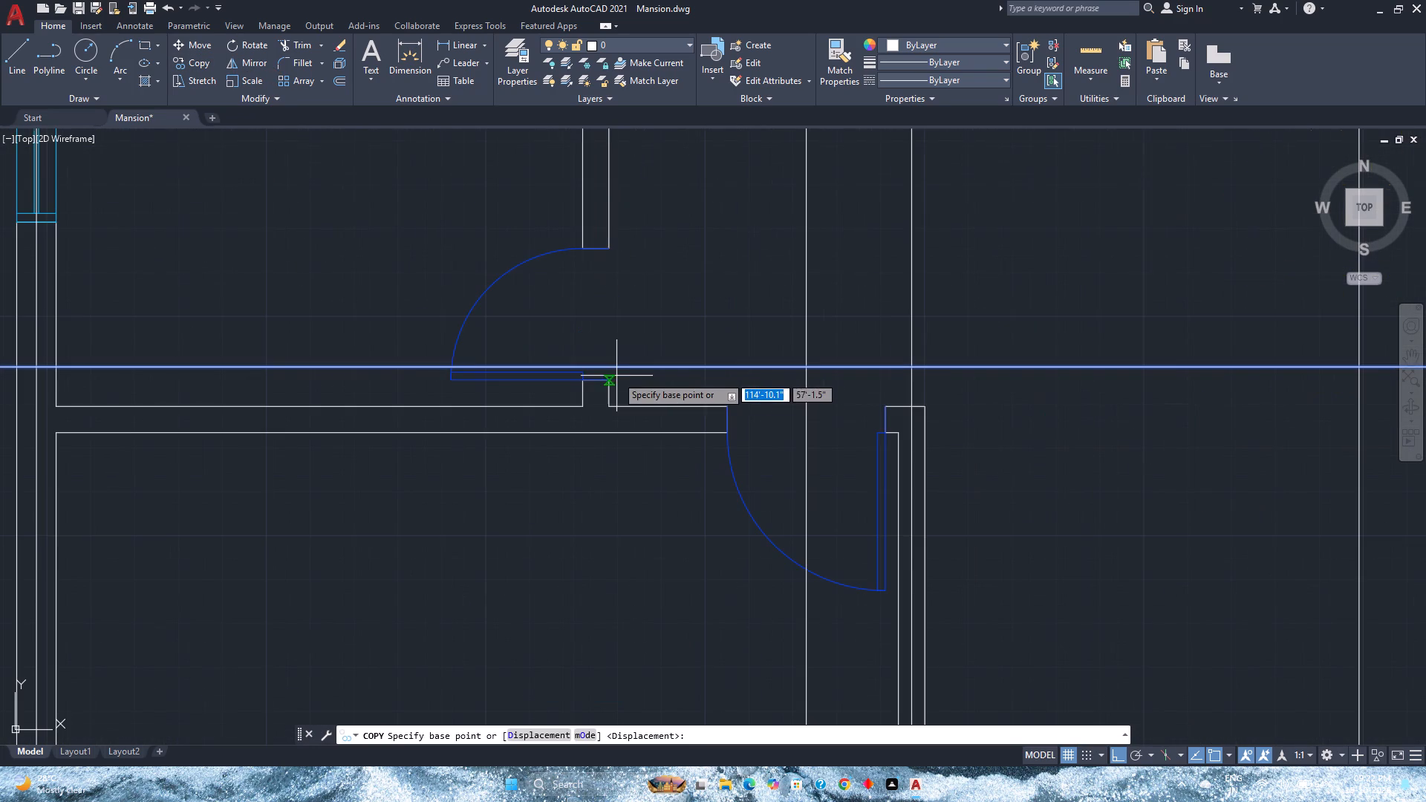
pyautogui.moveTo(314, 402); pyautogui.dragTo(642, 358, button='middle')
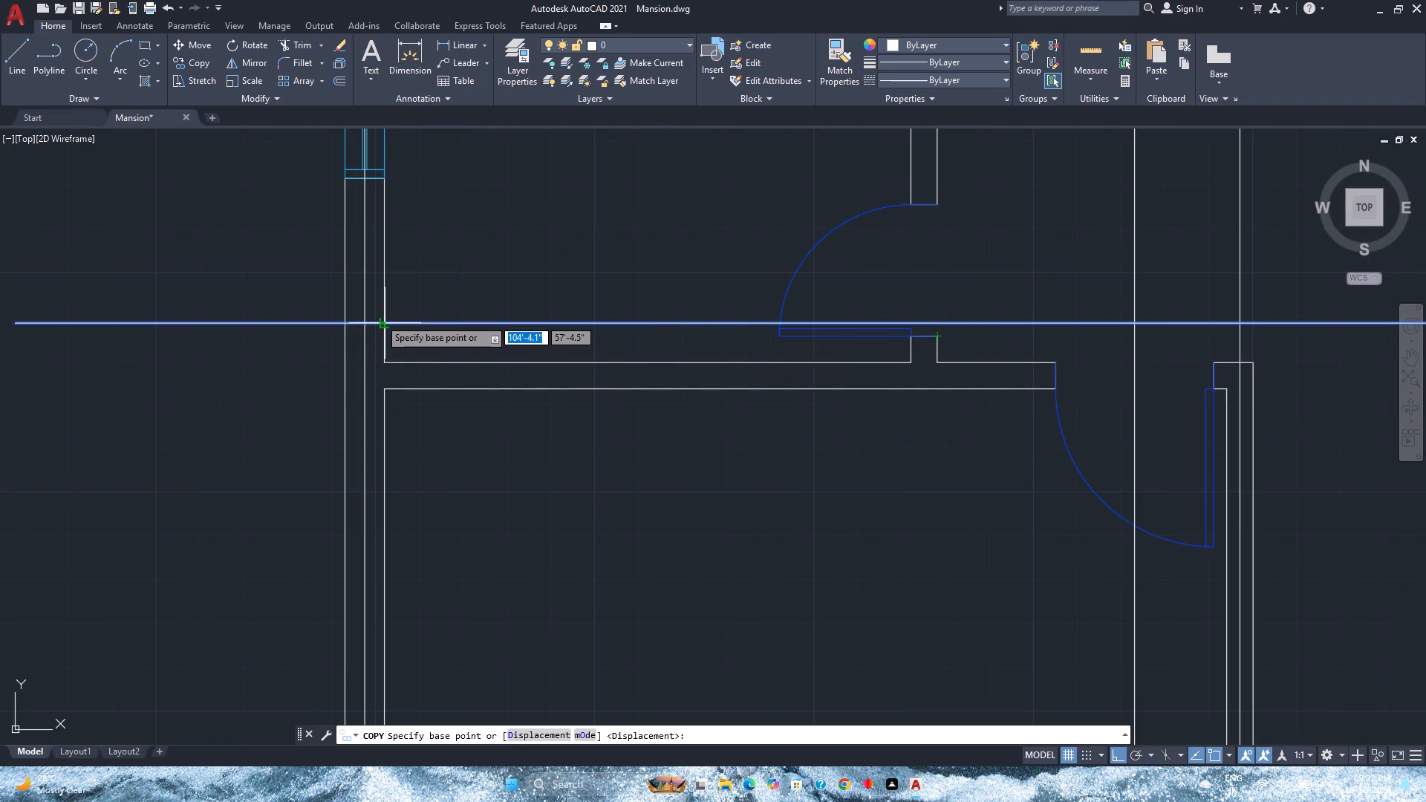
pyautogui.click(380, 319)
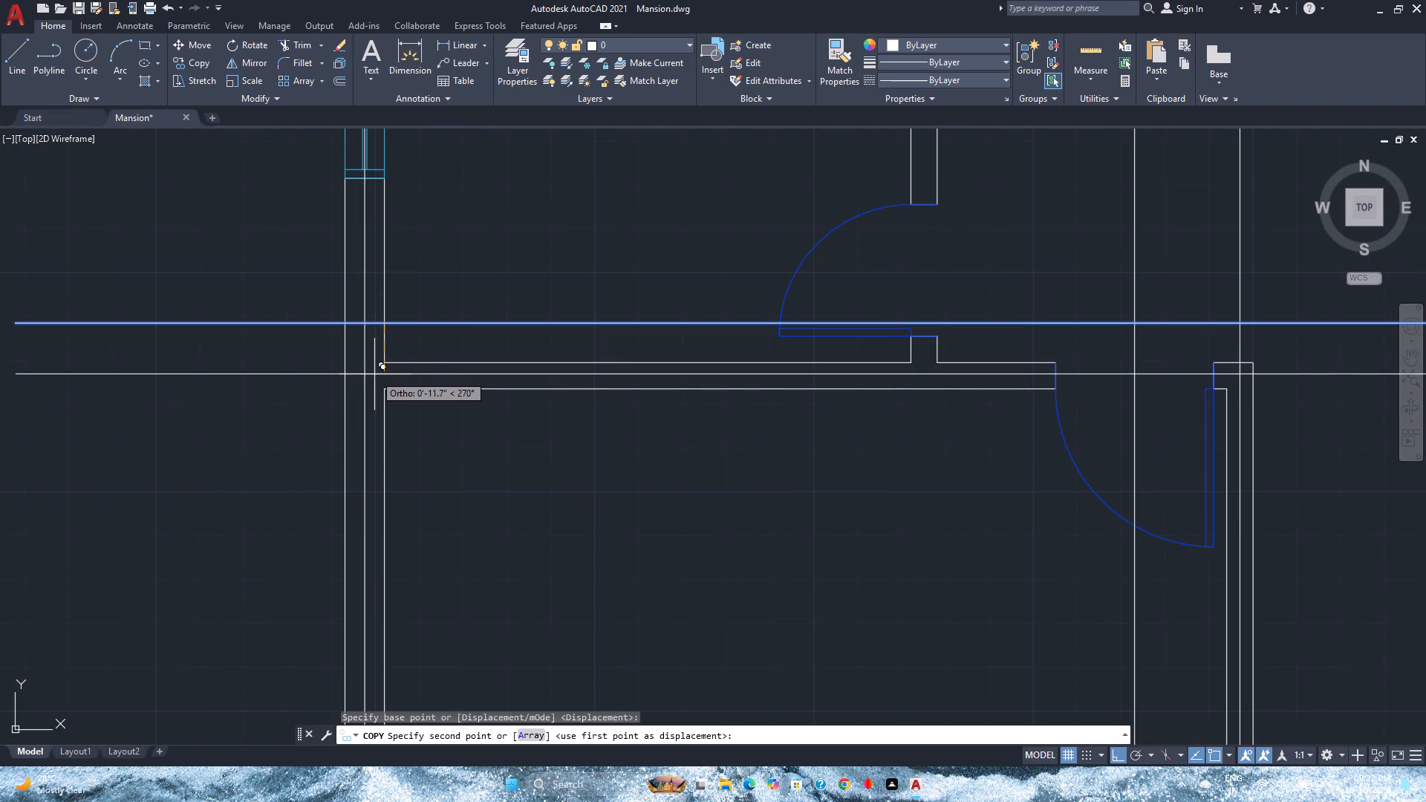
pyautogui.write('m2p')
pyautogui.press('Return')
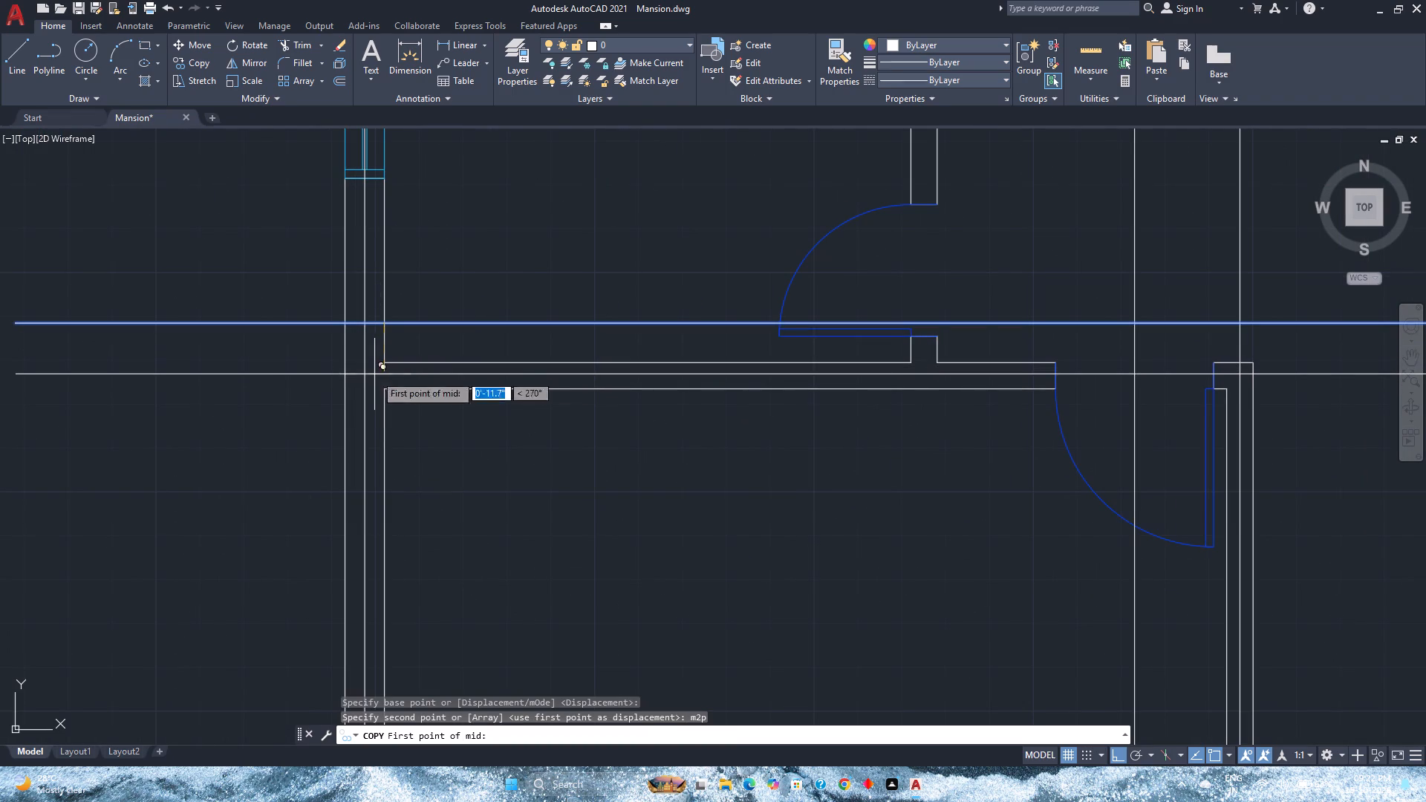
pyautogui.scroll(2, 378, 375)
pyautogui.click(391, 347)
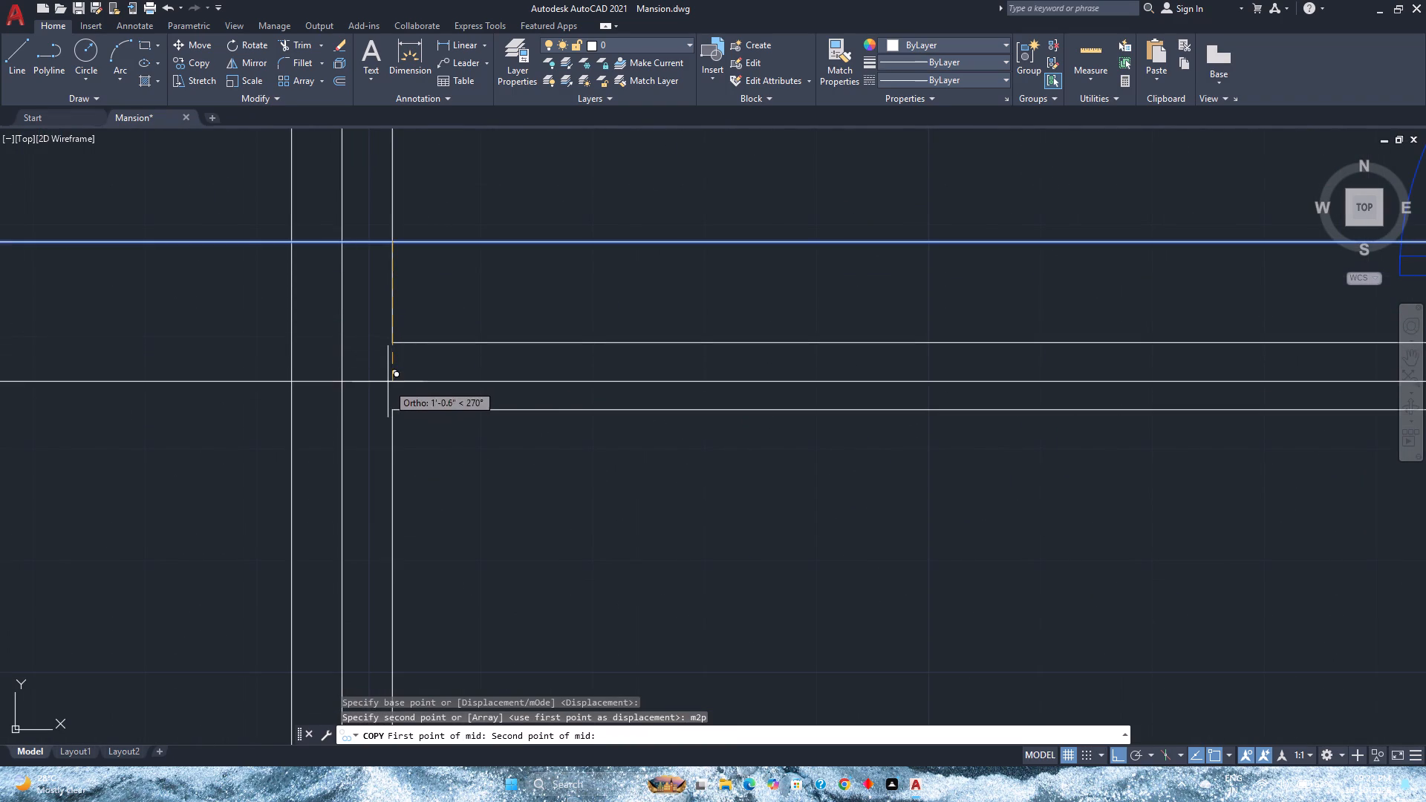
pyautogui.click(391, 406)
pyautogui.scroll(-3, 391, 406)
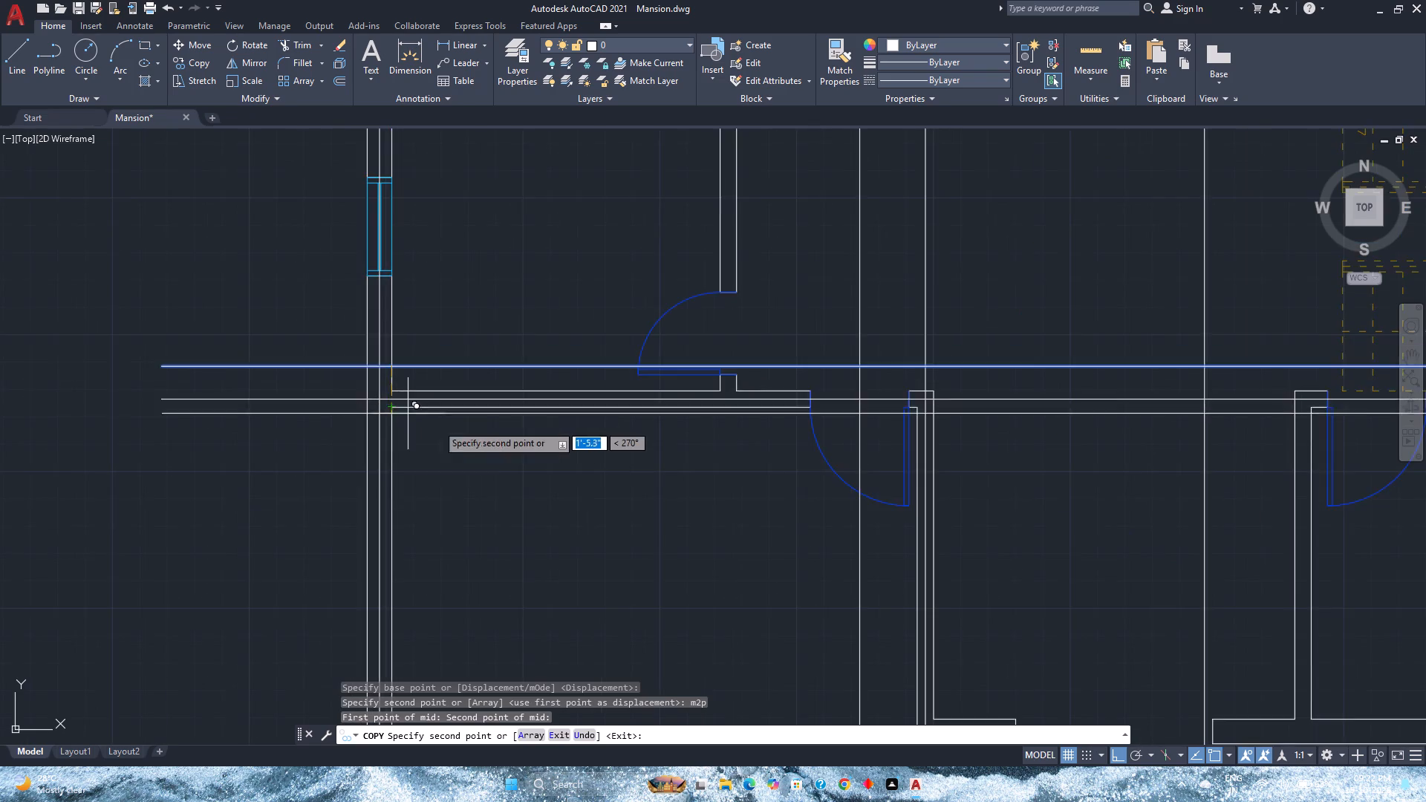
pyautogui.scroll(-1, 456, 427)
pyautogui.press('Escape')
pyautogui.scroll(-3, 541, 371)
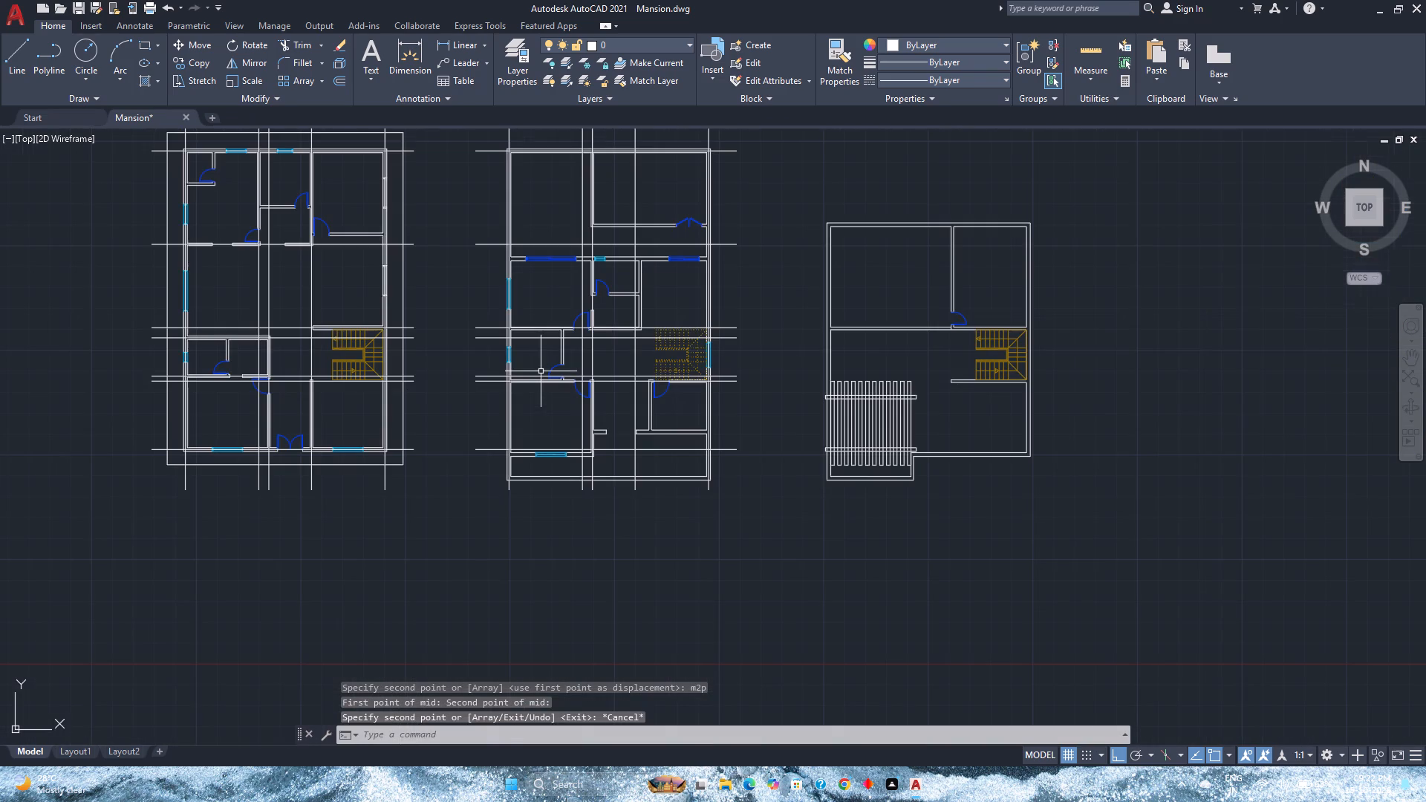
# Copy both plans' second vertical centrelines west, midway between the faces of the east wall of the second plan's small west room.
pyautogui.moveTo(542, 371); pyautogui.dragTo(593, 436, button='middle')
pyautogui.middleClick(593, 436)
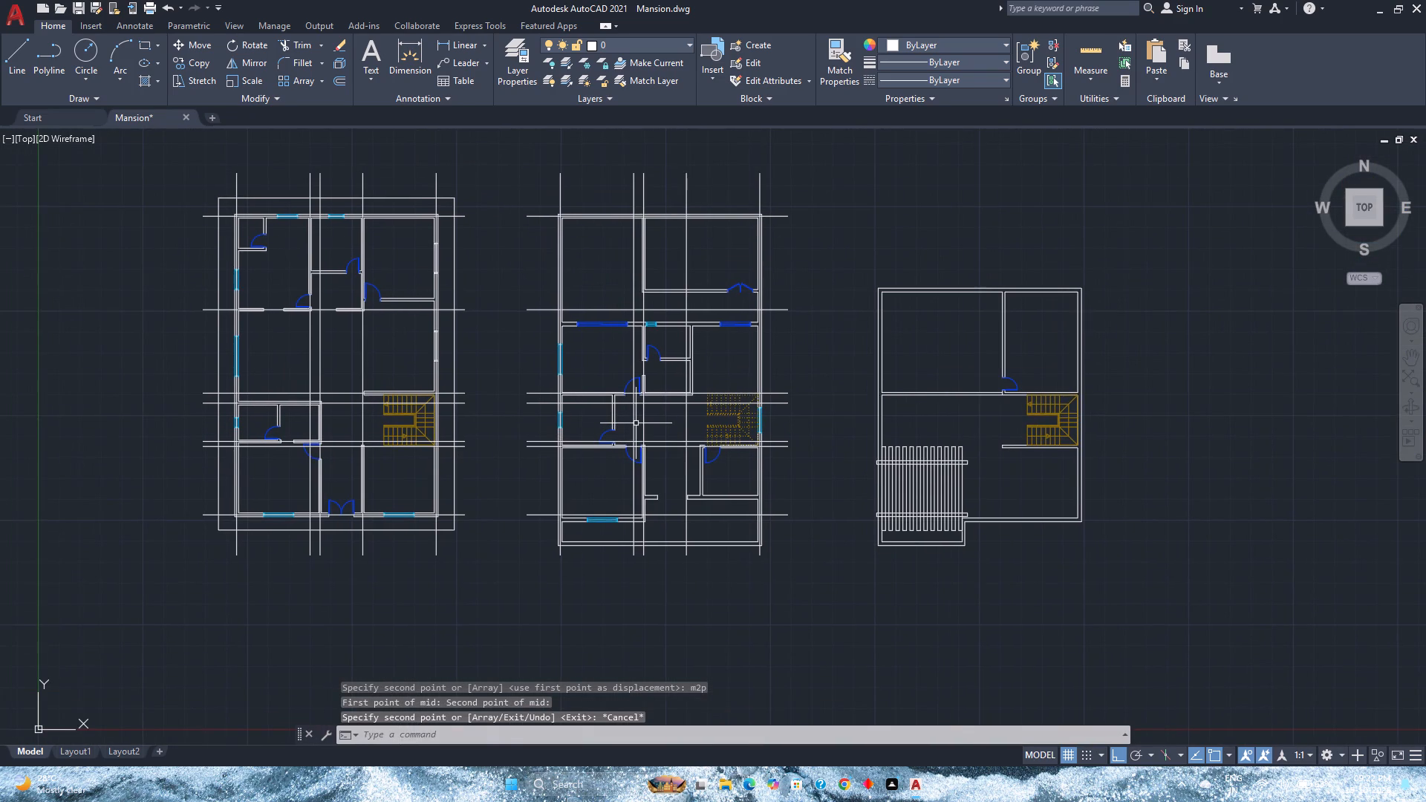
pyautogui.click(636, 423)
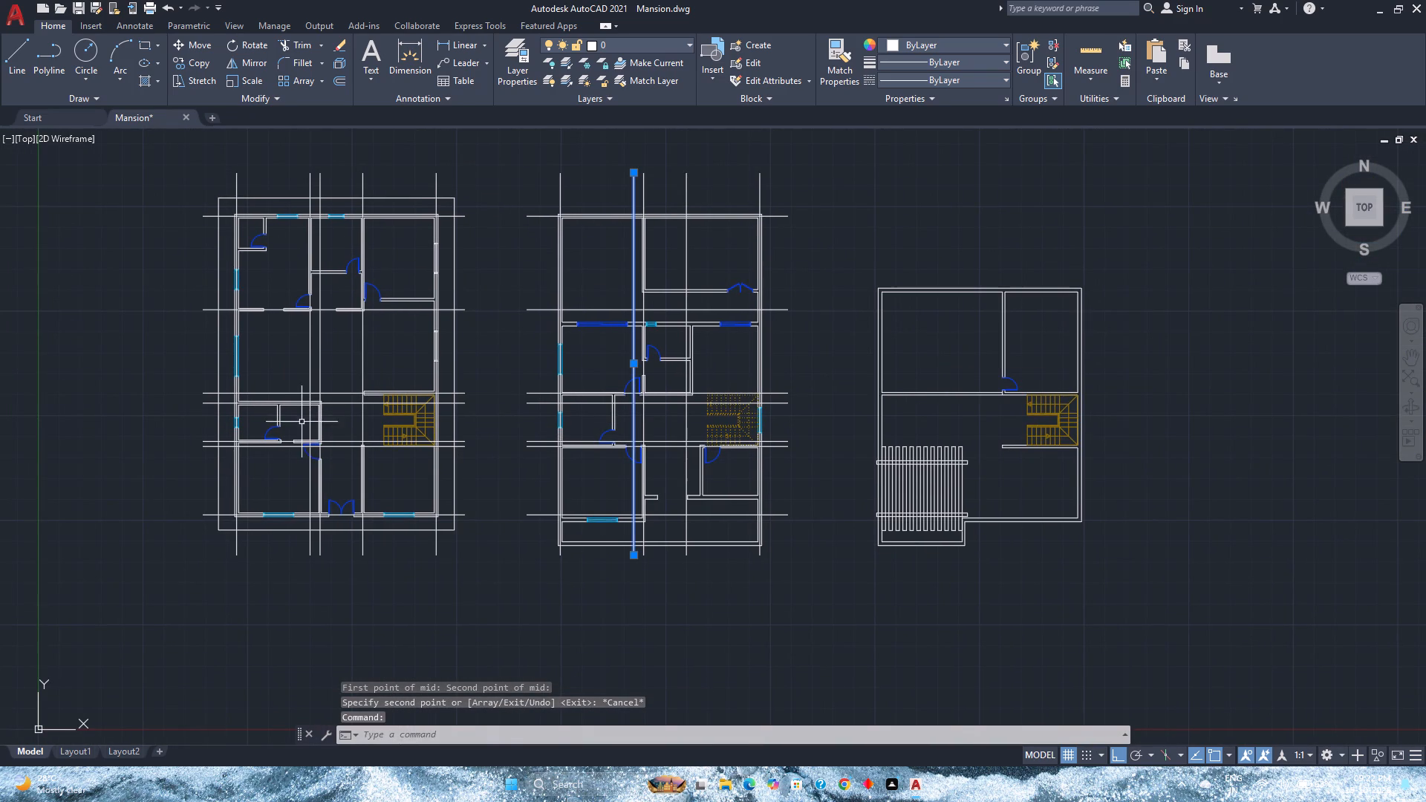
pyautogui.click(310, 426)
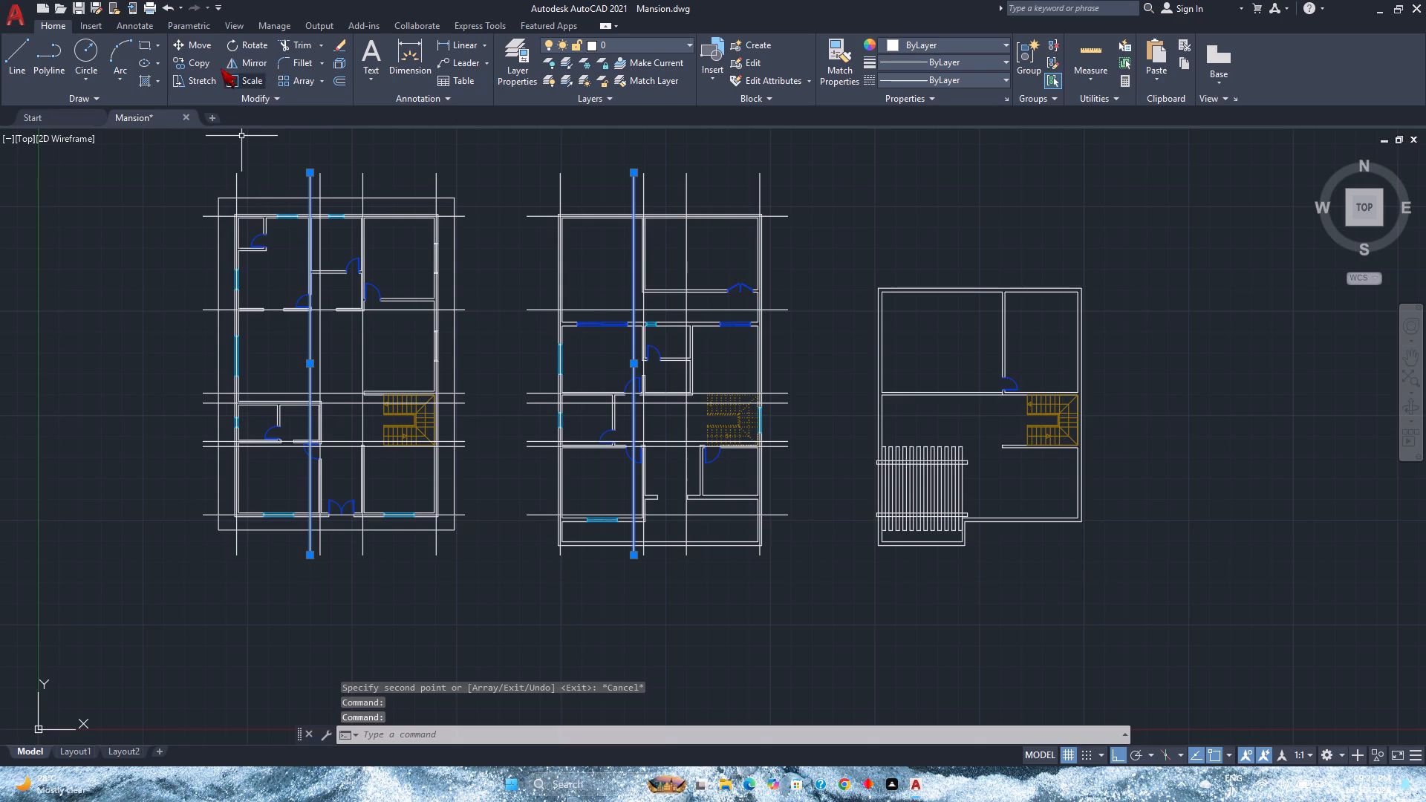
pyautogui.click(191, 62)
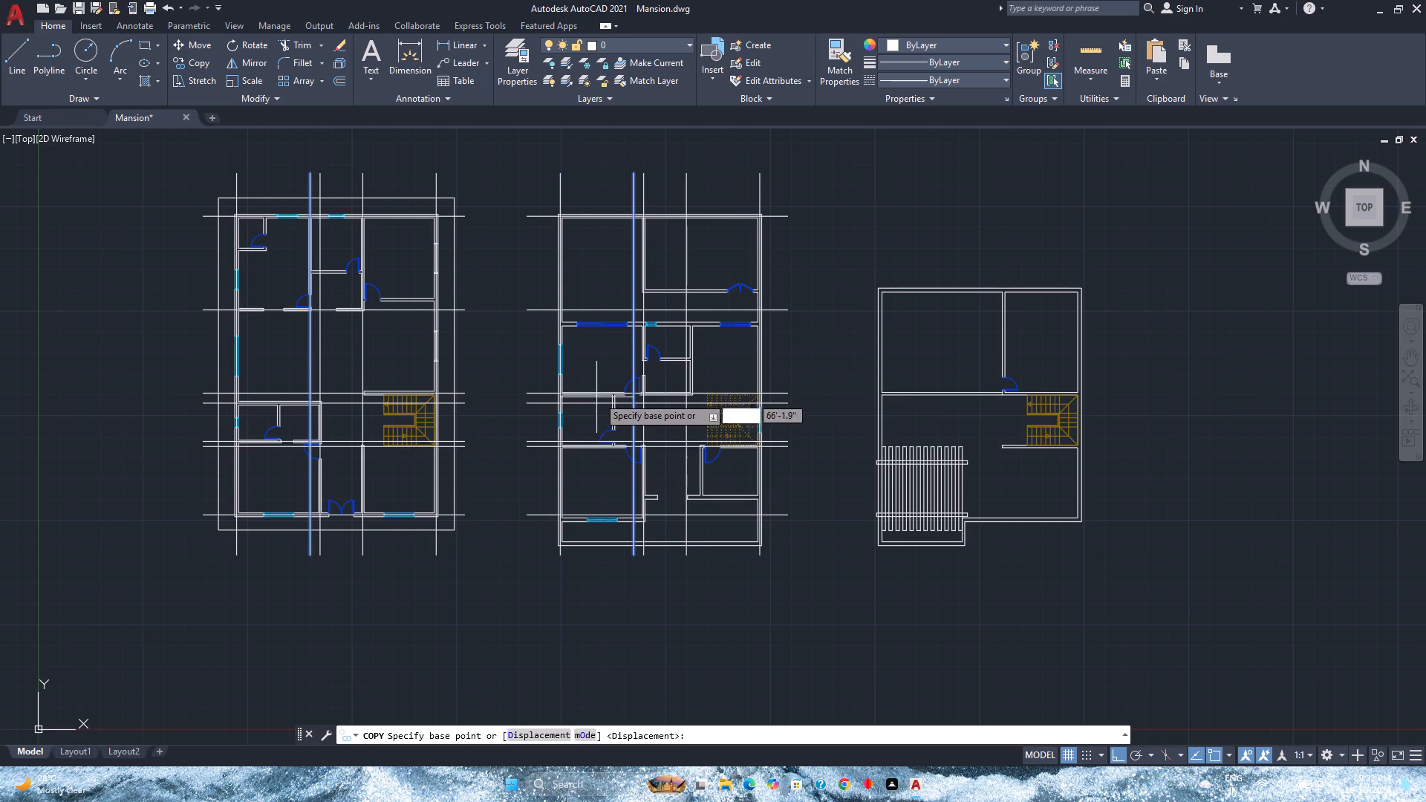
pyautogui.scroll(4, 603, 394)
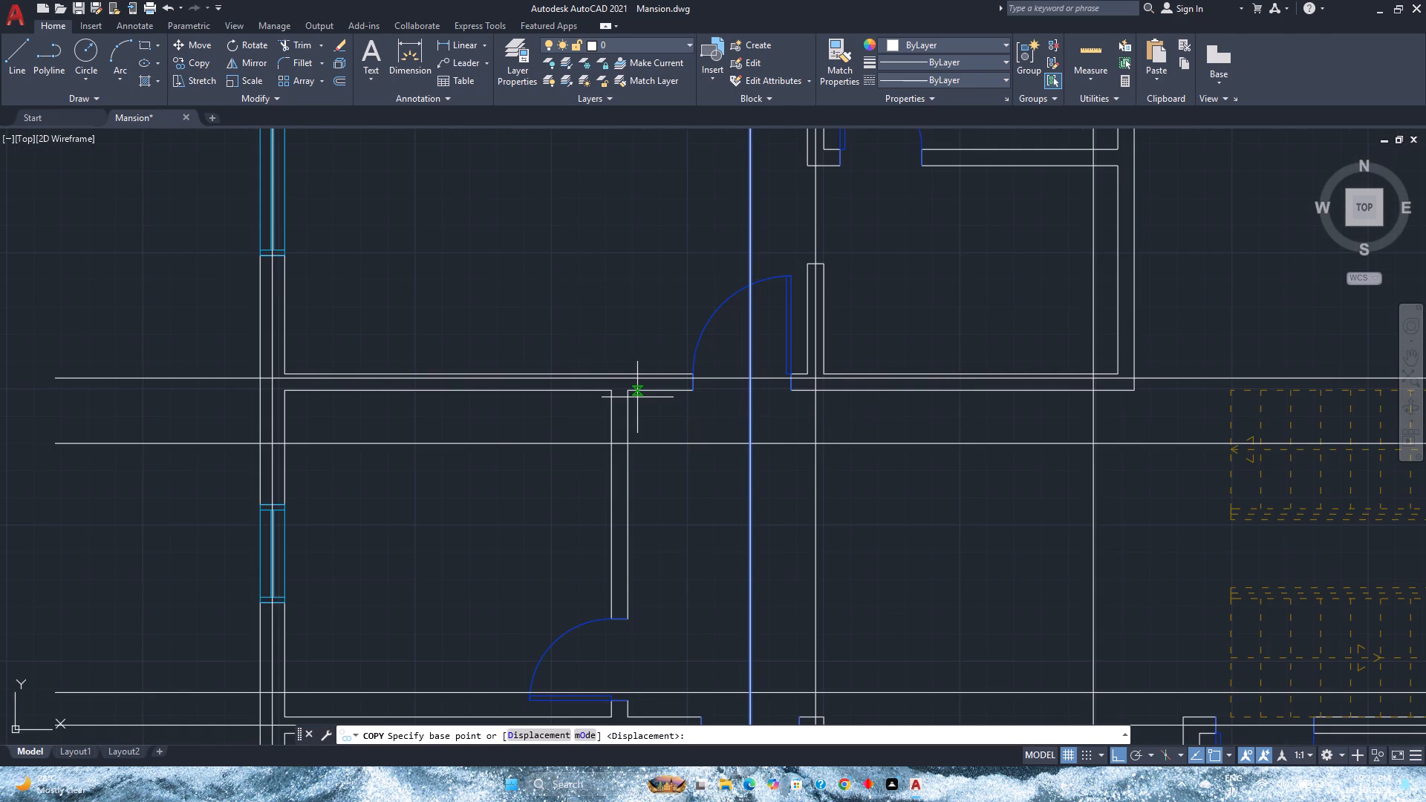
pyautogui.scroll(-3, 637, 397)
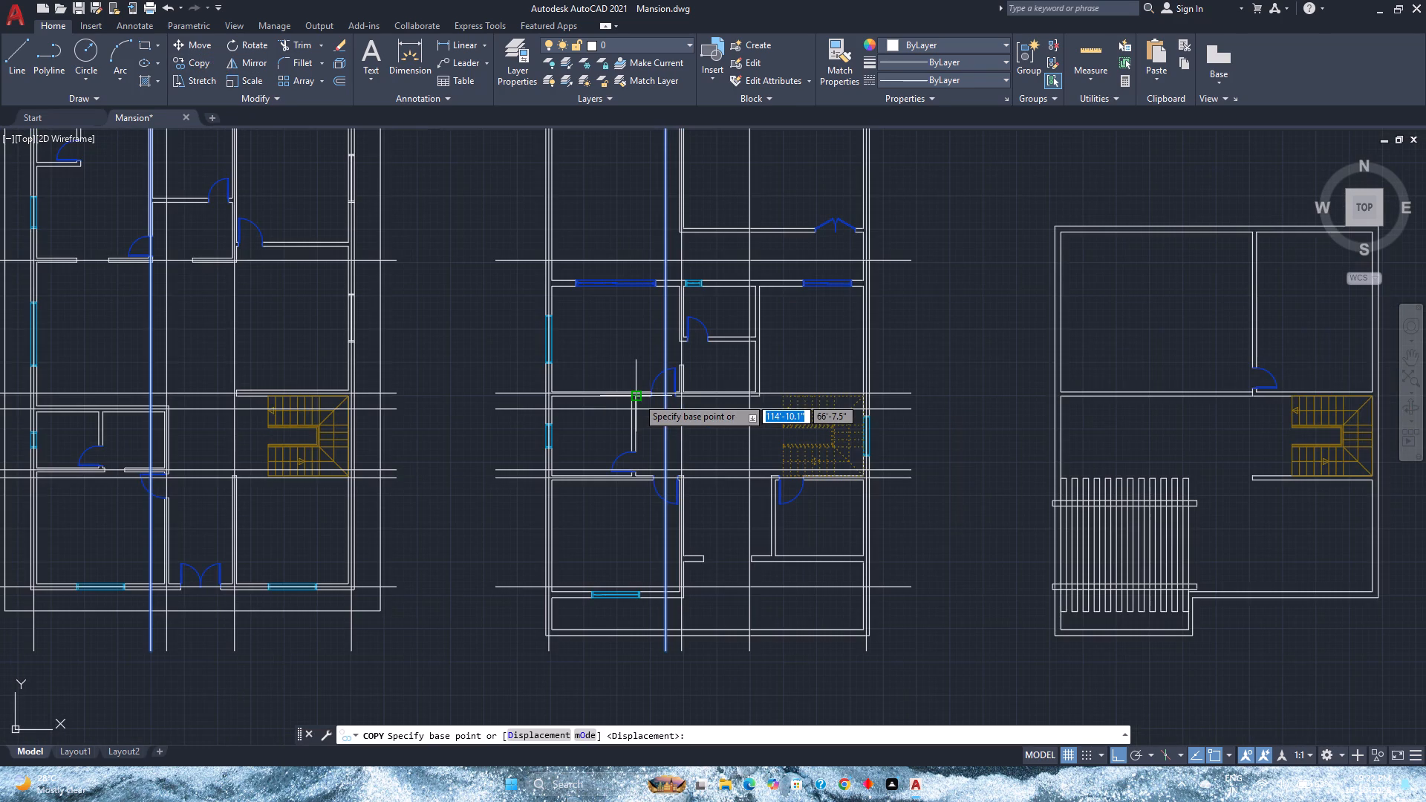
pyautogui.scroll(4, 674, 406)
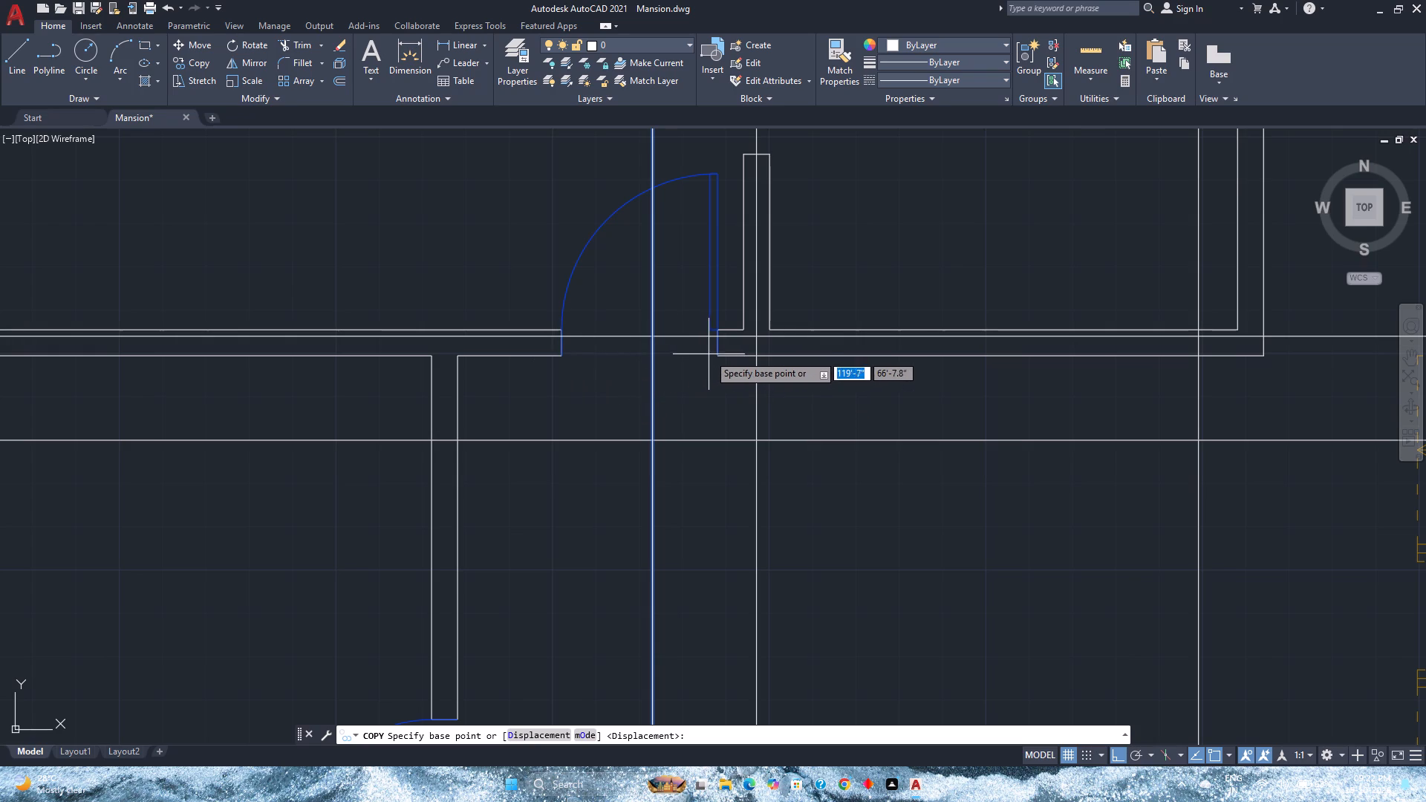
pyautogui.click(651, 354)
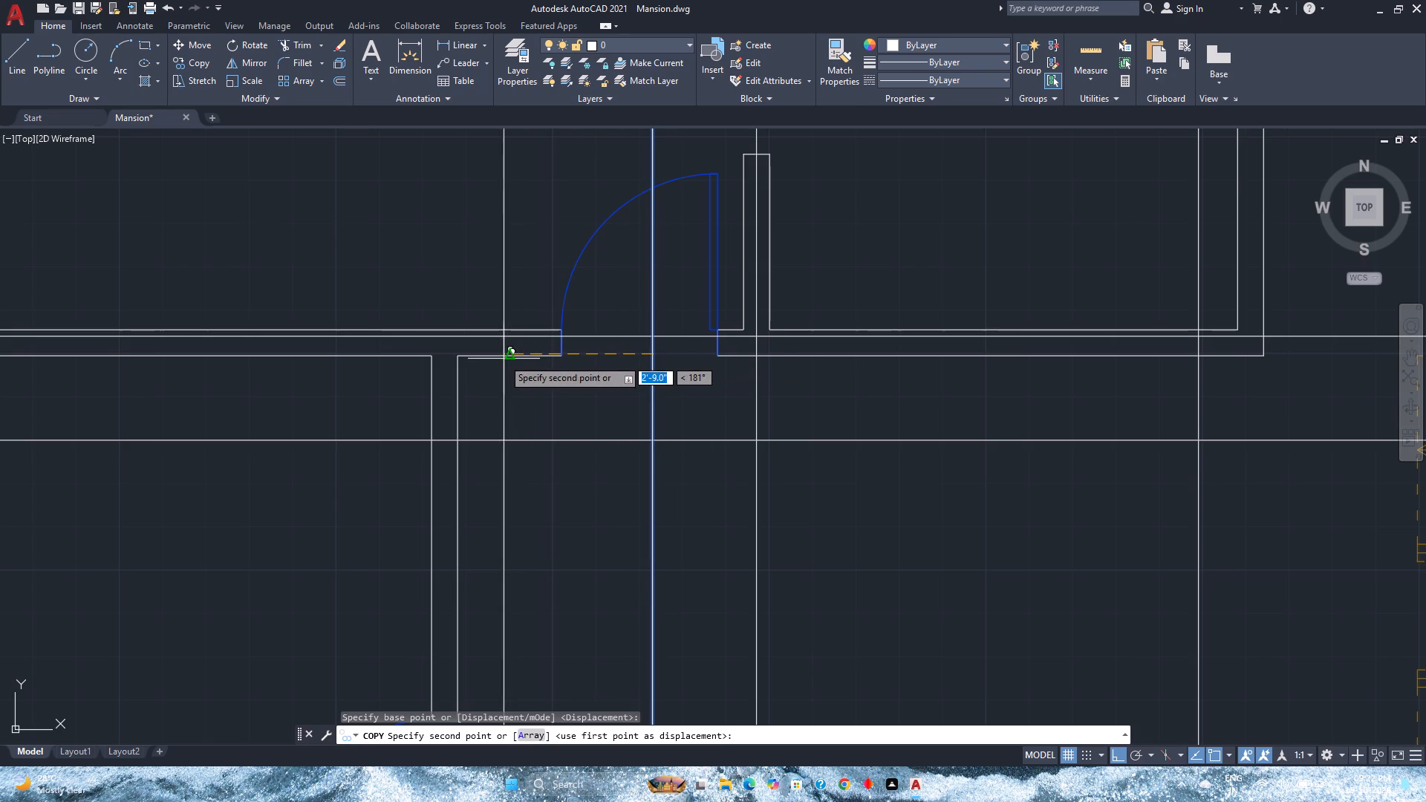
pyautogui.write('m2p')
pyautogui.press('Return')
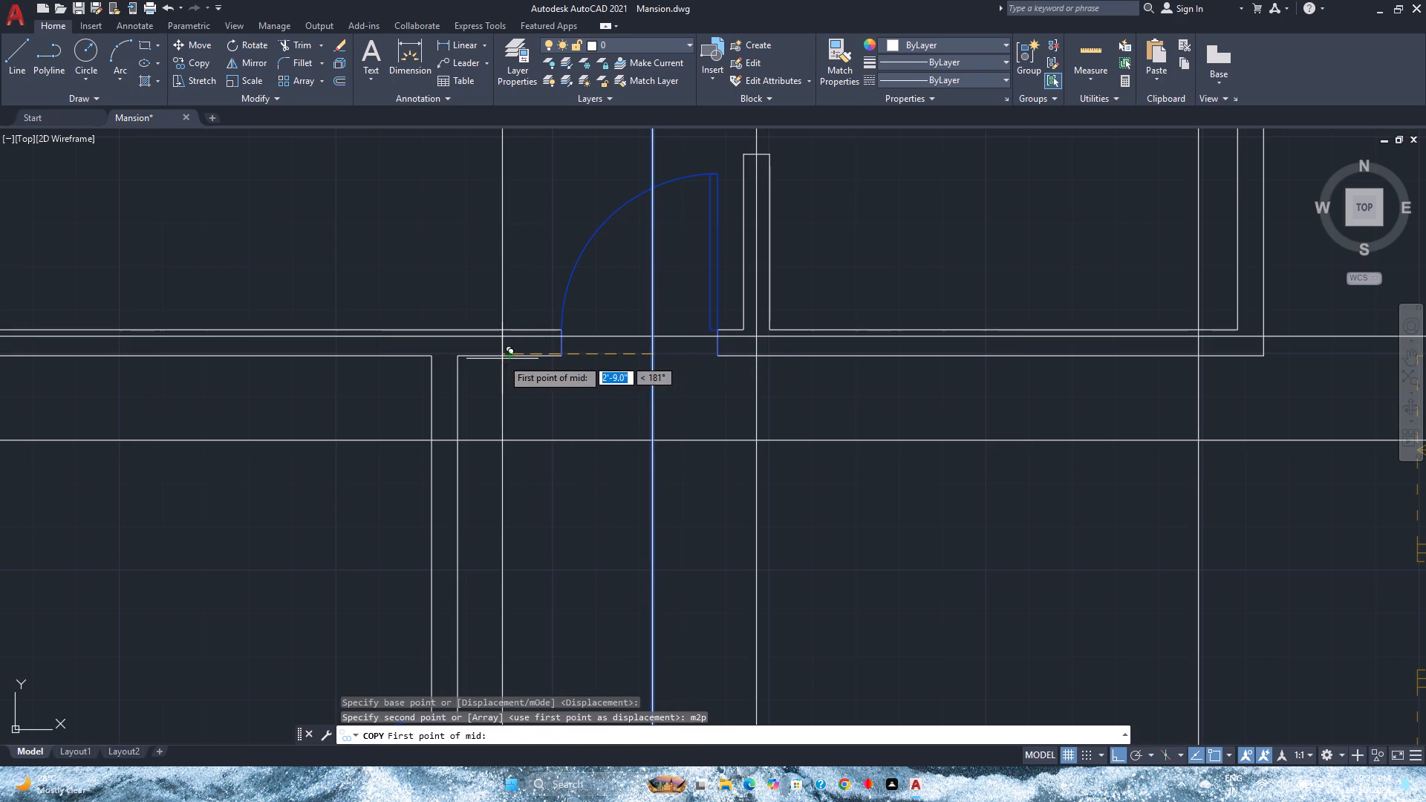
pyautogui.click(461, 356)
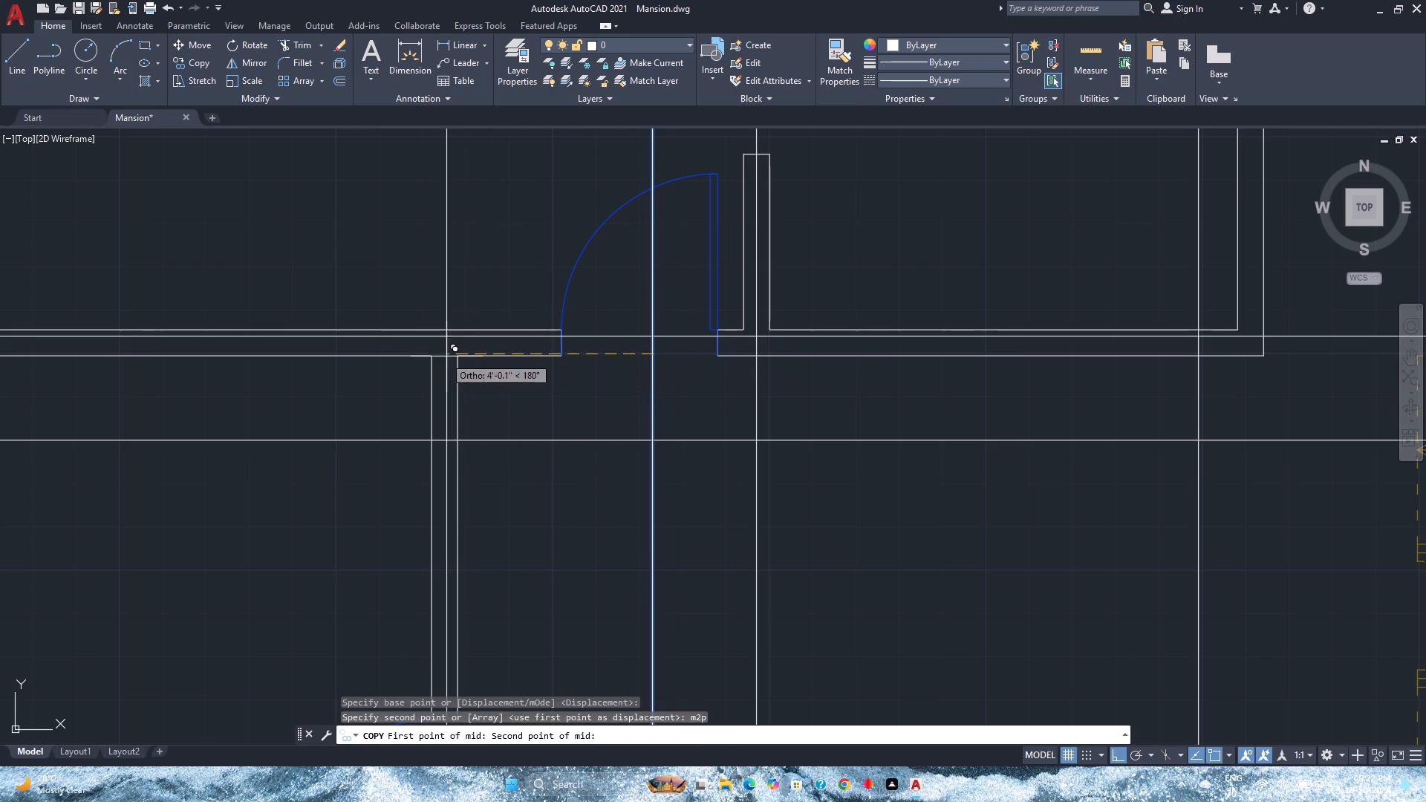
pyautogui.click(434, 356)
pyautogui.scroll(-5, 434, 356)
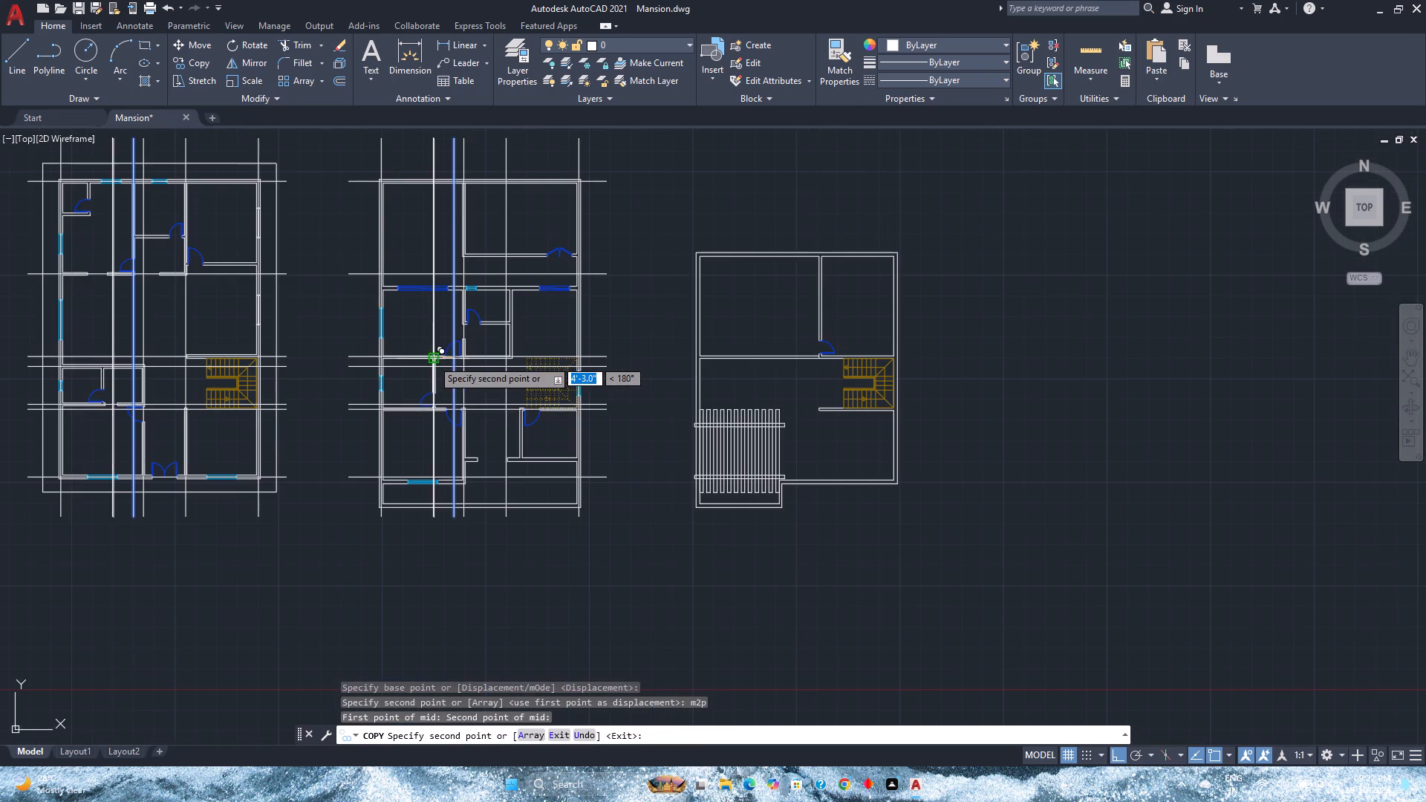
pyautogui.press('Escape')
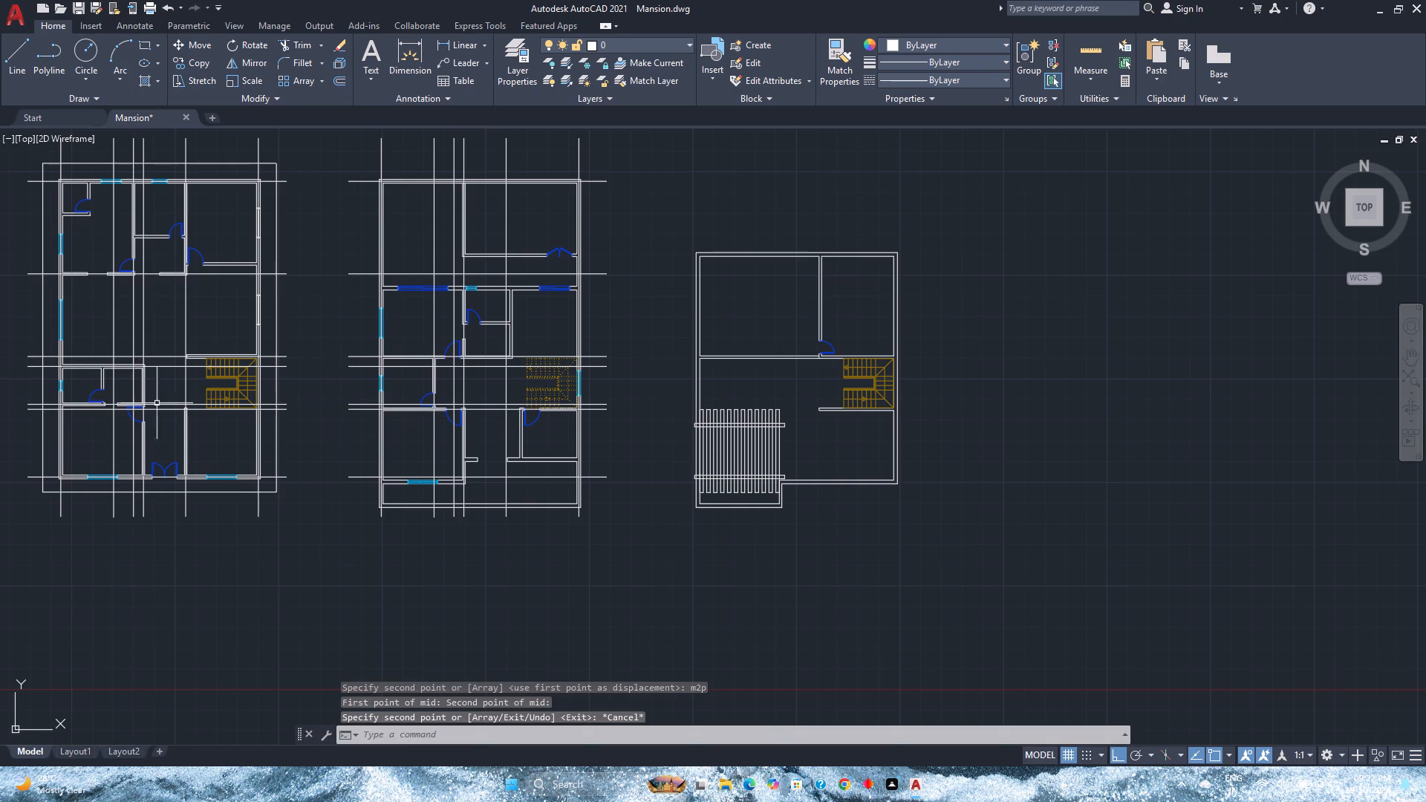
# Save the drawing.
pyautogui.scroll(-1, 108, 388)
pyautogui.moveTo(108, 388); pyautogui.dragTo(238, 399, button='middle')
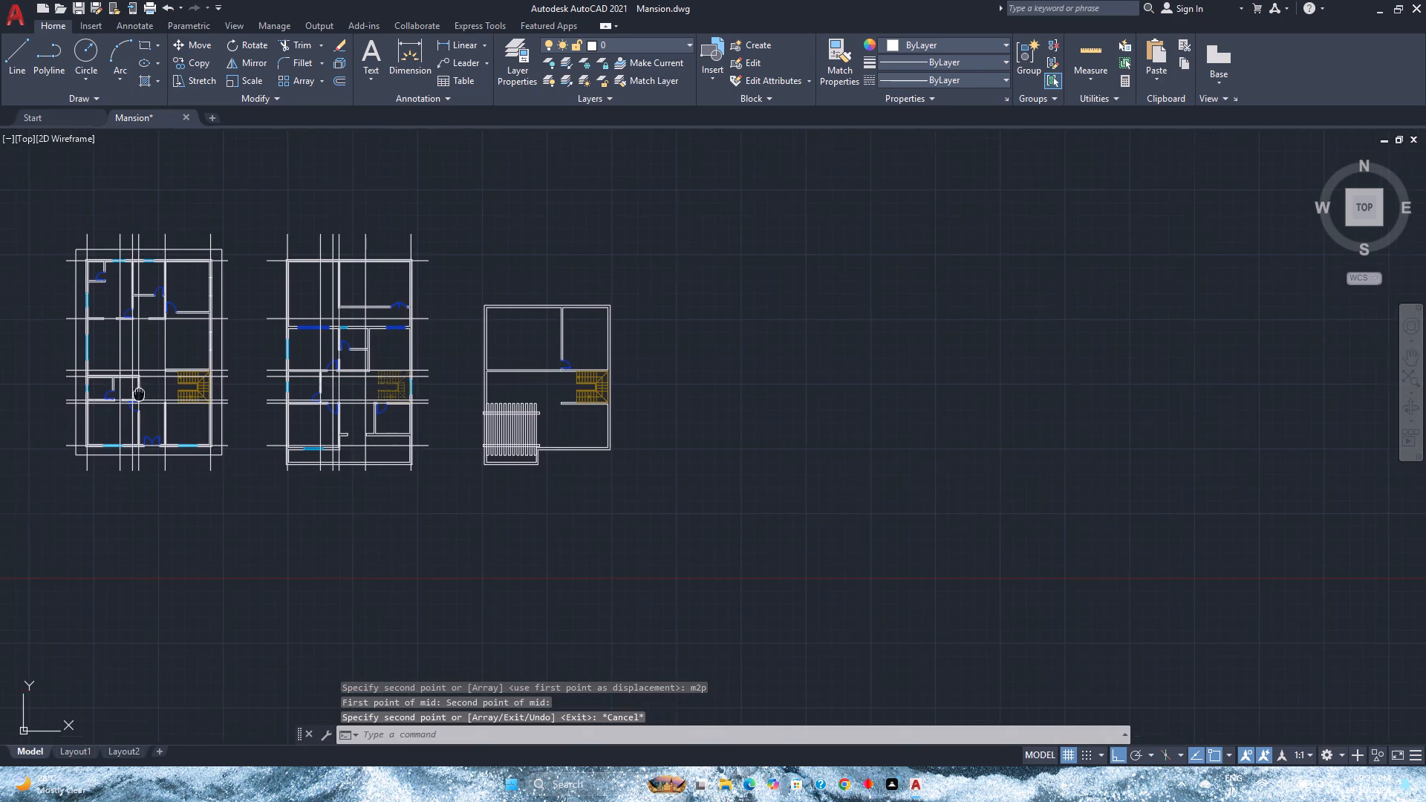
pyautogui.moveTo(238, 399); pyautogui.dragTo(269, 399, button='middle')
pyautogui.middleClick(269, 399)
pyautogui.middleClick(269, 399)
pyautogui.scroll(-1, 269, 417)
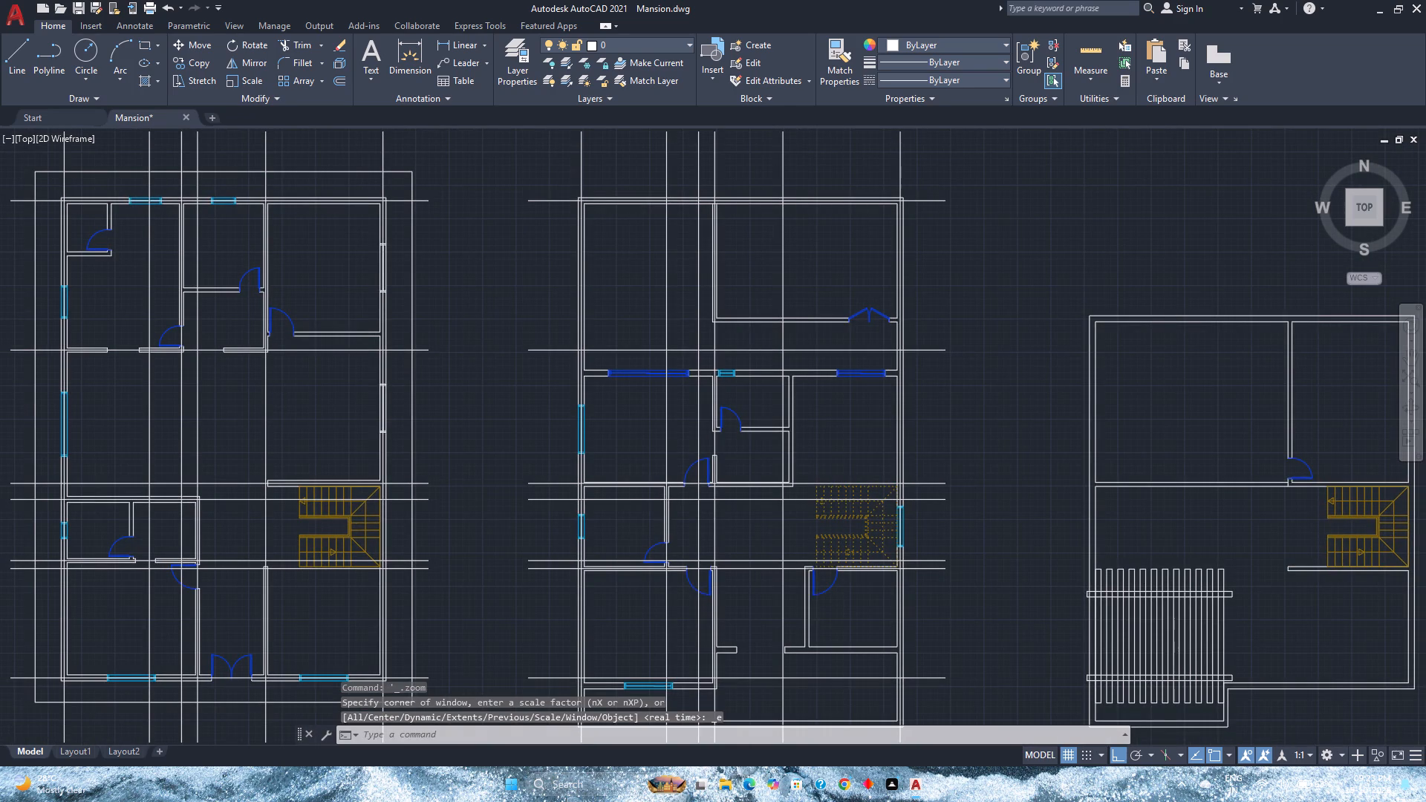
pyautogui.hotkey('ctrl', 's')
# Set the linetype of all vertical and horizontal centrelines on the first and second plans to the dashed ACAD_ISO03W linetype.
pyautogui.scroll(-1, 269, 416)
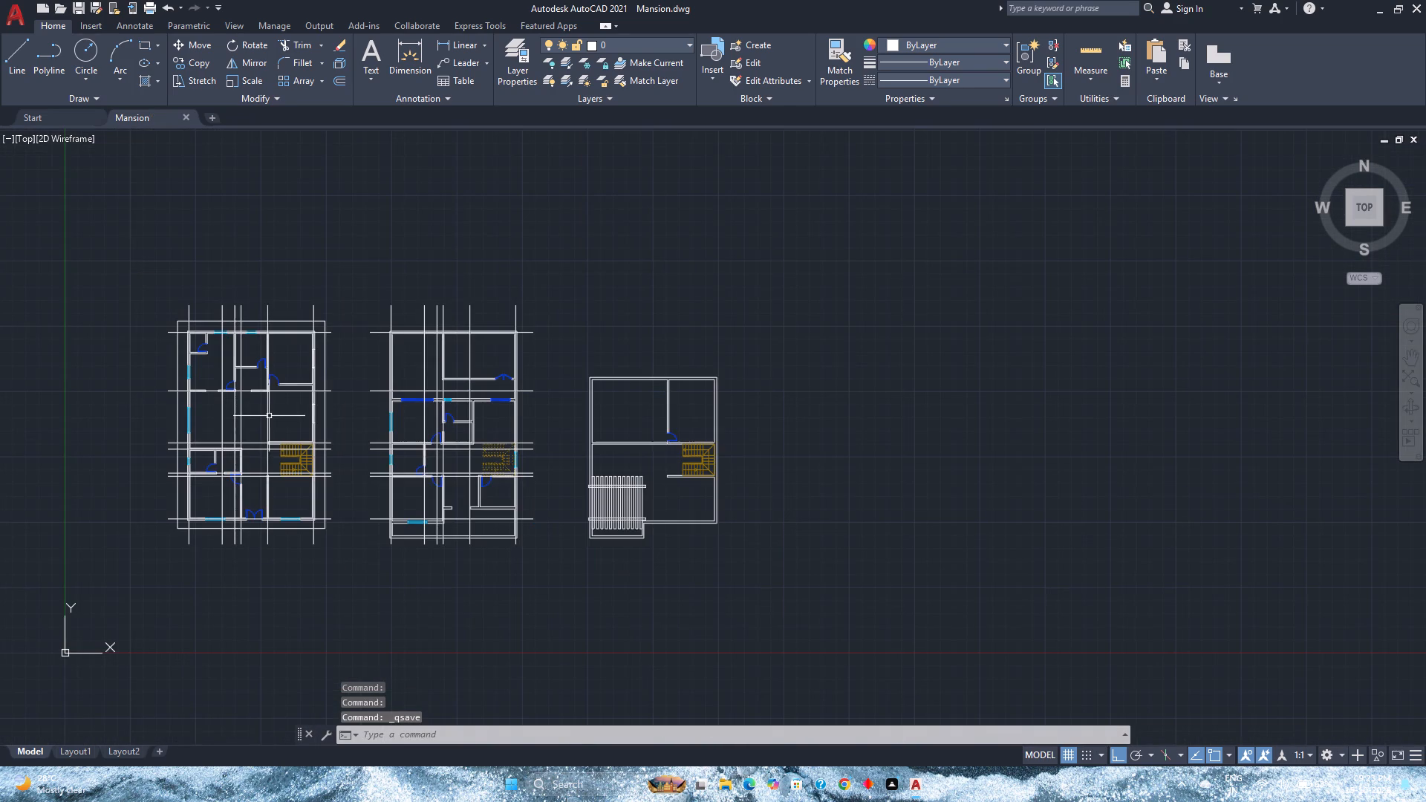
pyautogui.click(527, 312)
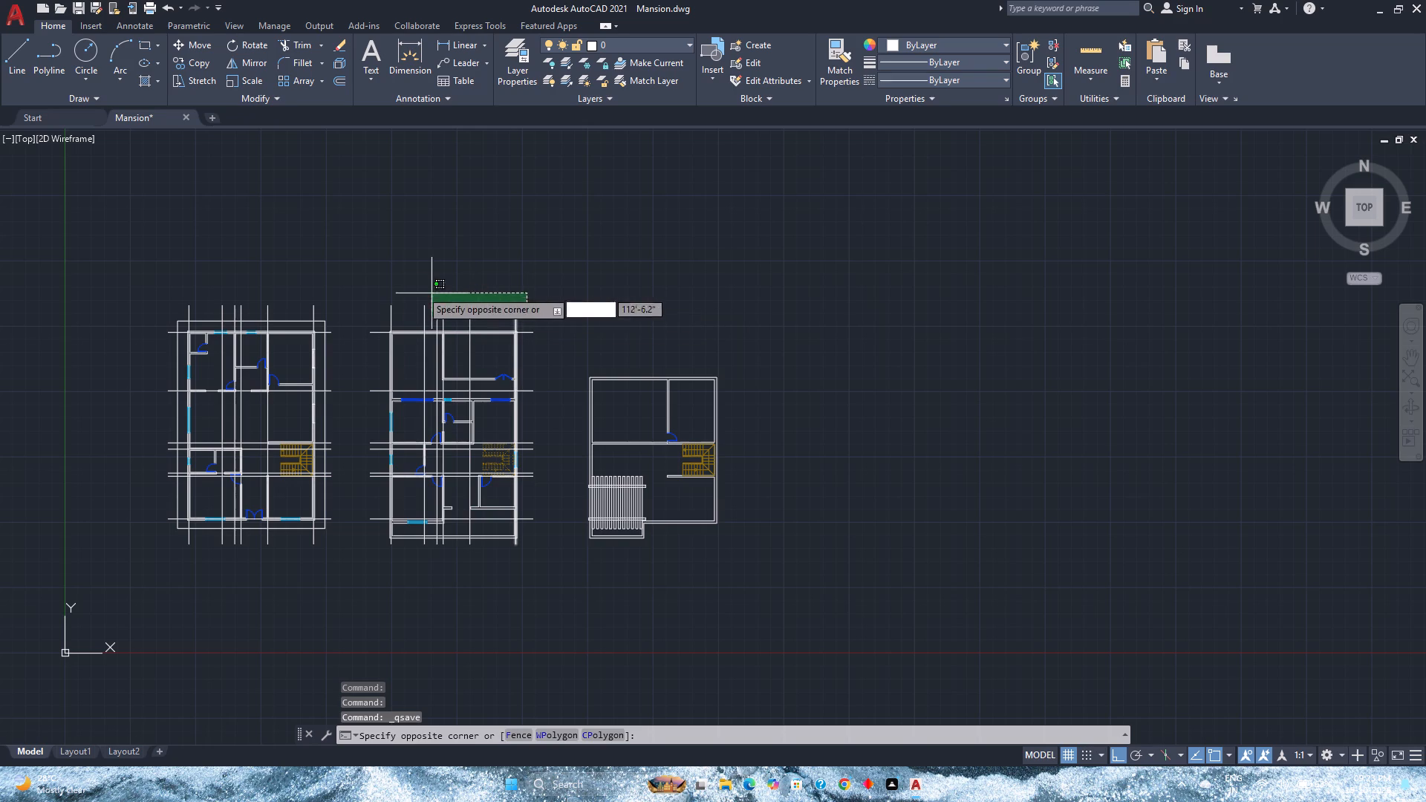
pyautogui.click(142, 272)
pyautogui.moveTo(123, 420); pyautogui.dragTo(339, 352, button='middle')
pyautogui.middleClick(339, 352)
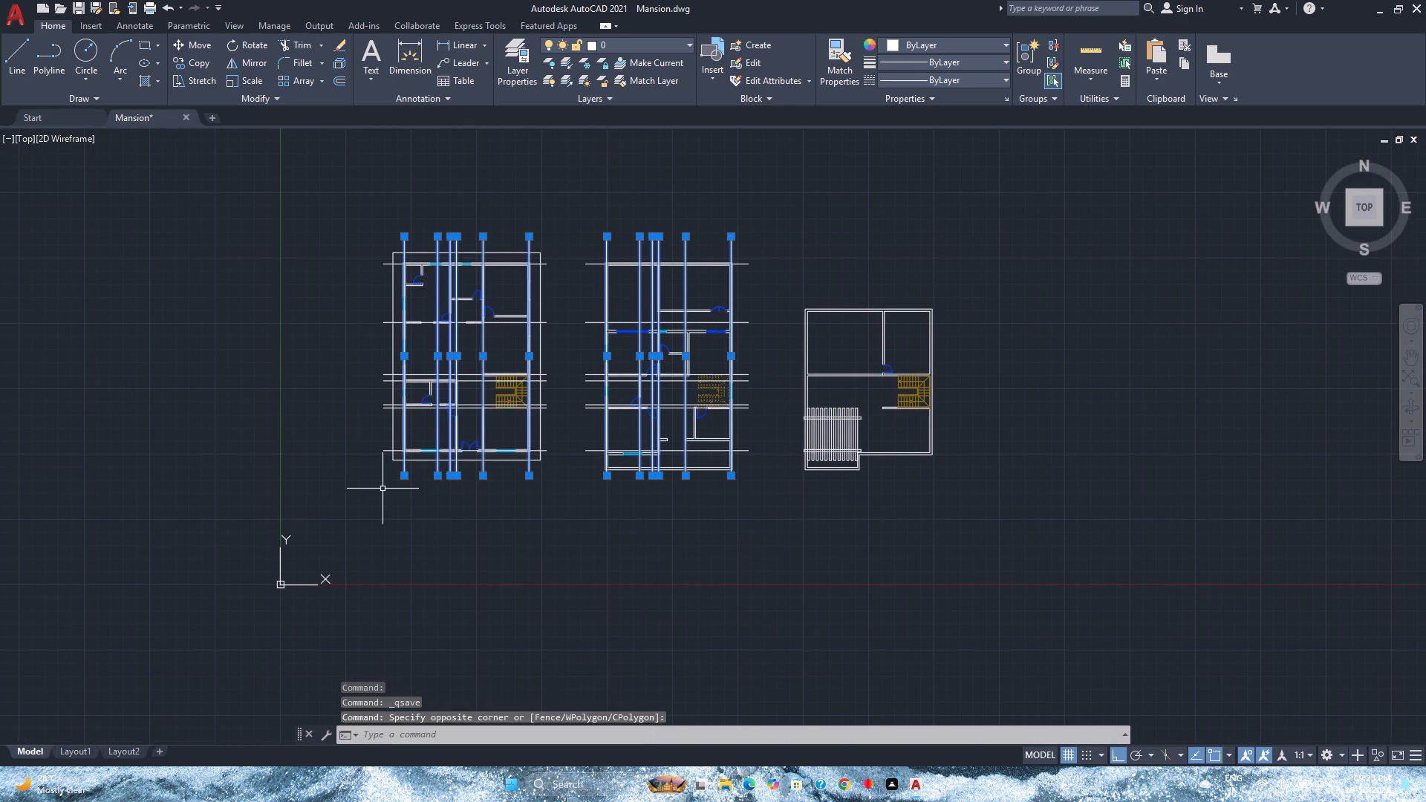
pyautogui.click(383, 485)
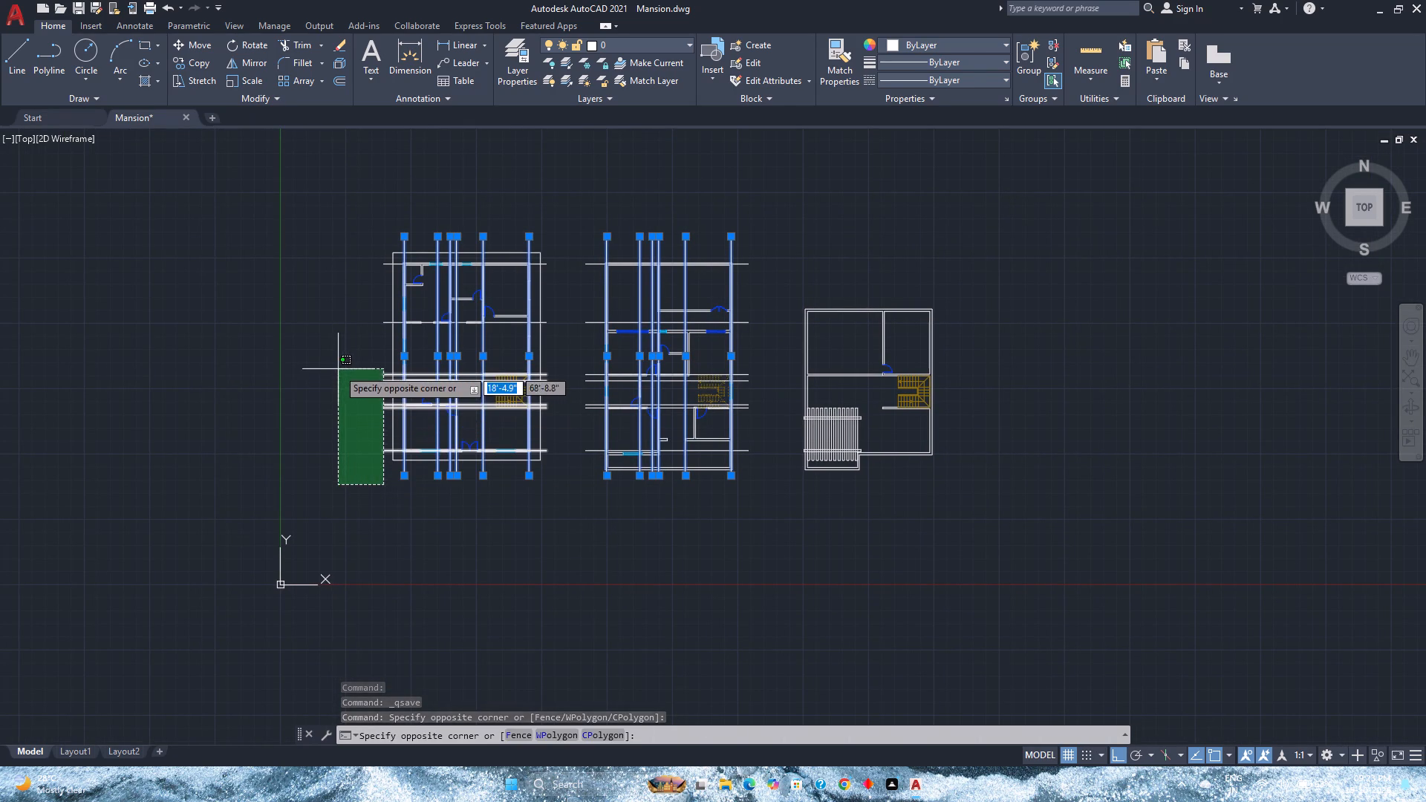
pyautogui.click(310, 248)
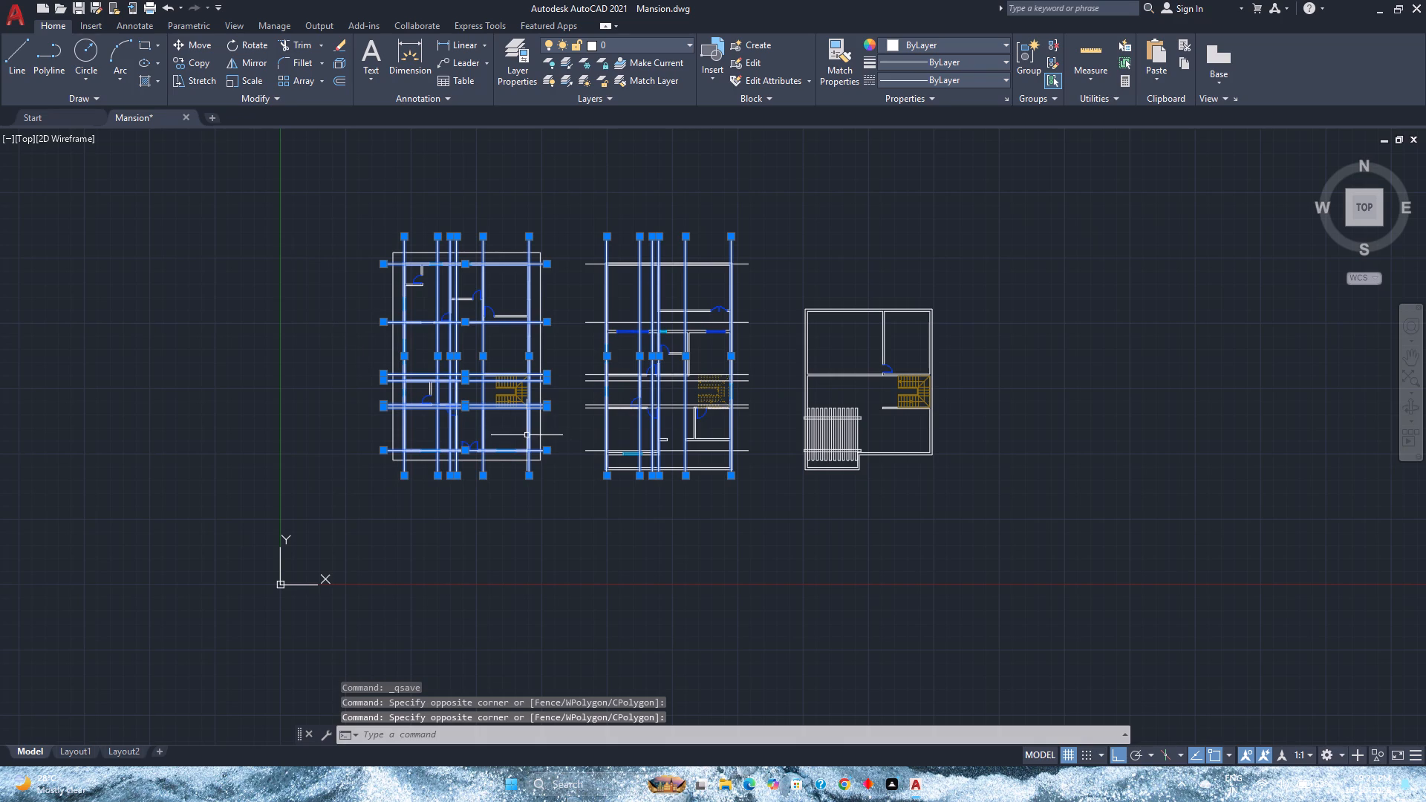
pyautogui.click(584, 466)
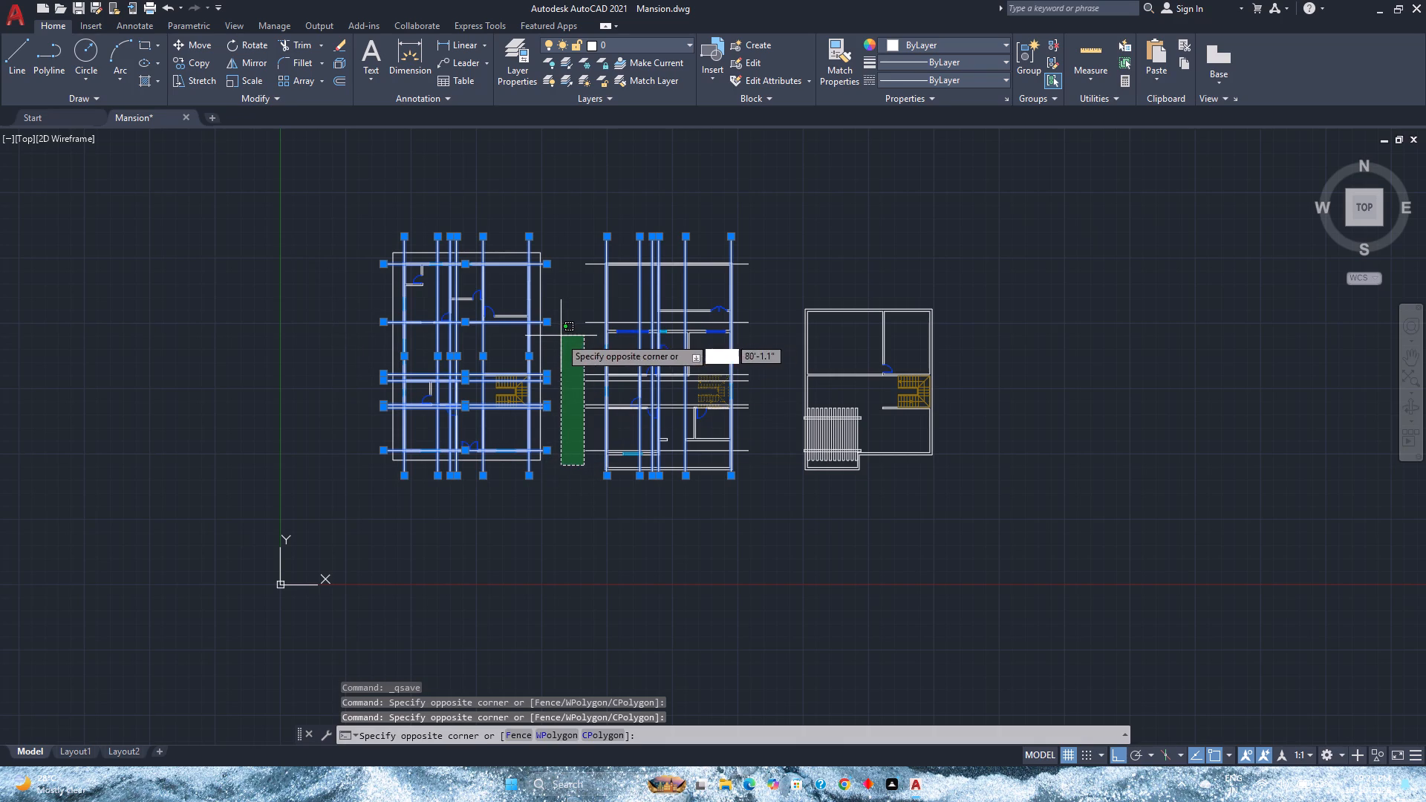
pyautogui.click(562, 396)
pyautogui.click(589, 465)
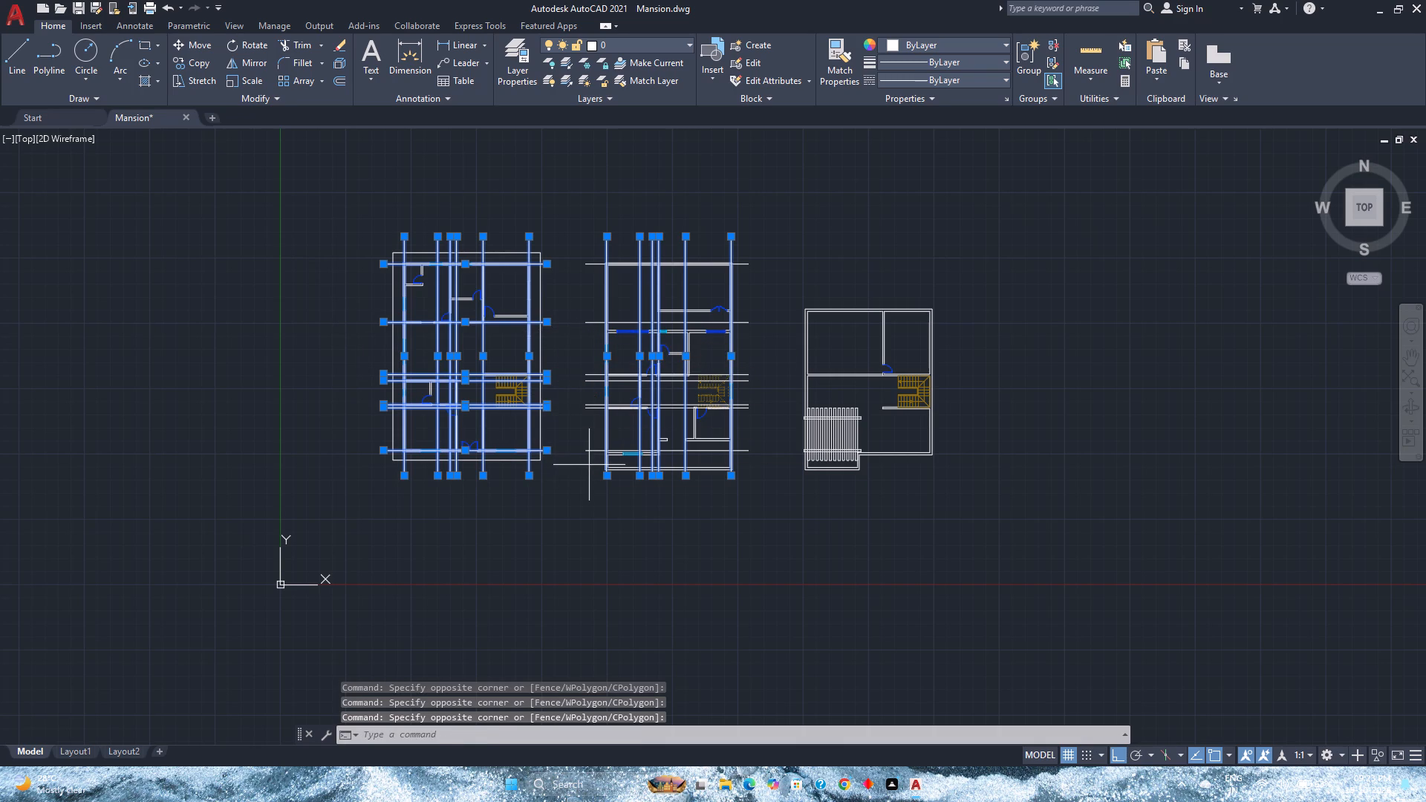
pyautogui.click(559, 226)
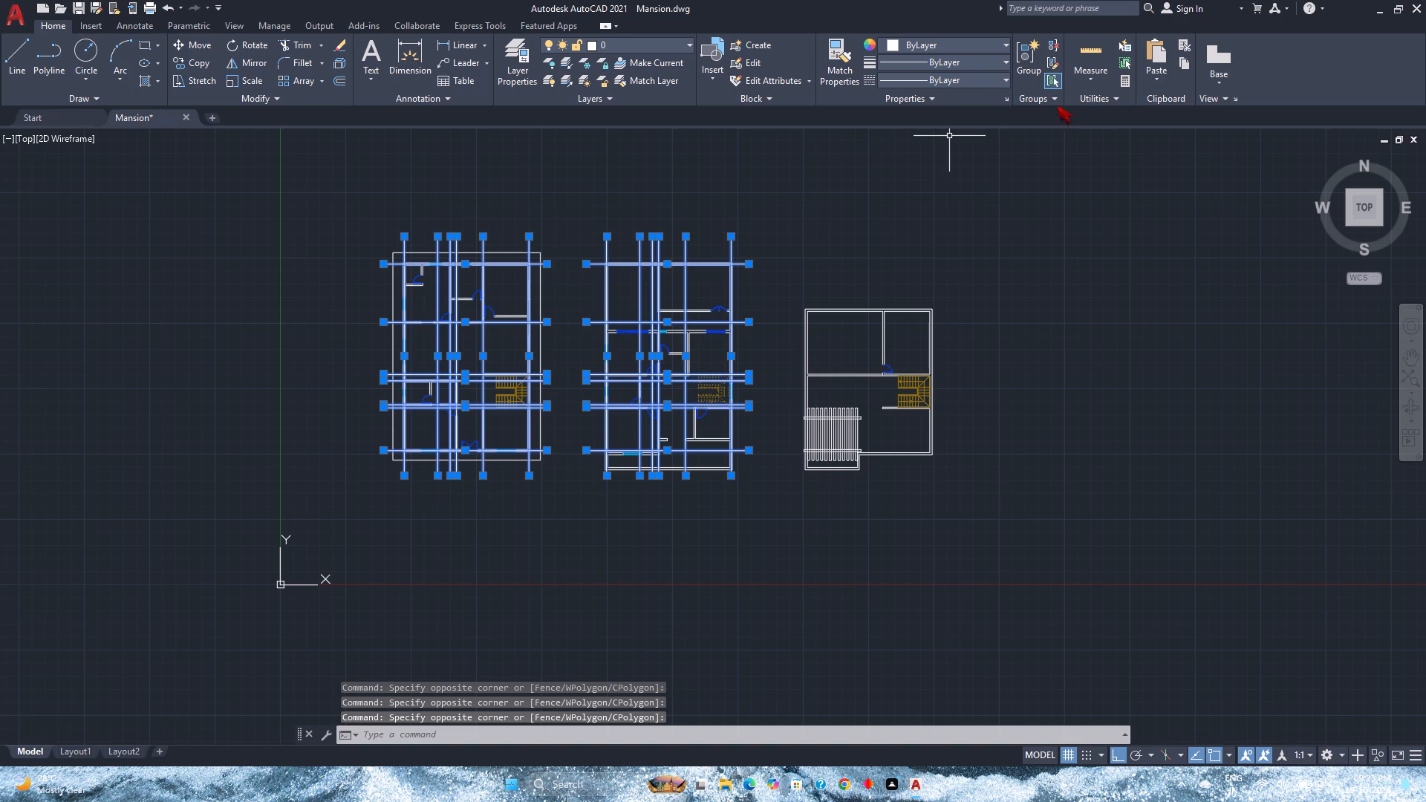
pyautogui.click(998, 84)
pyautogui.click(983, 140)
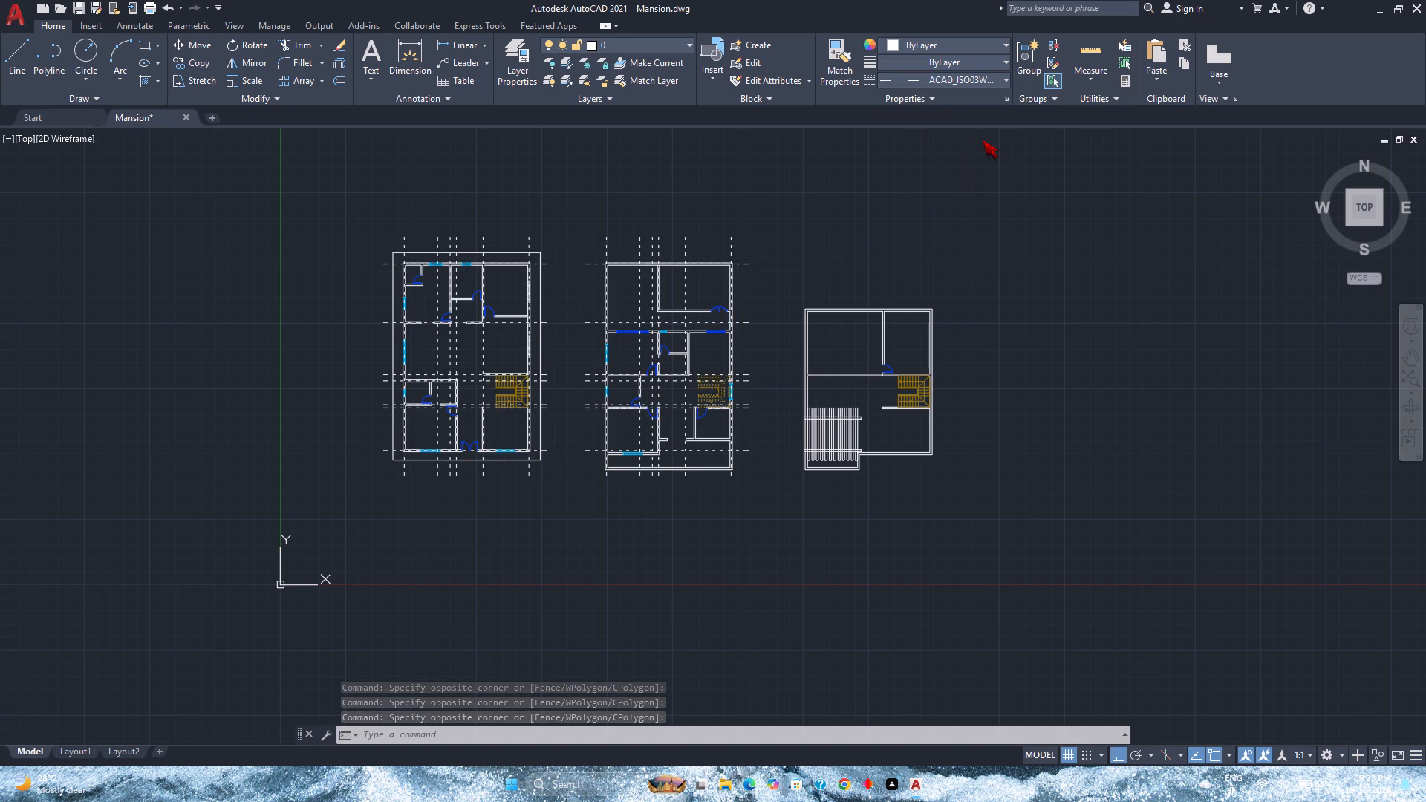
# Set the linetype scale of all the selected centrelines on the first and second plans to 0.5.
pyautogui.scroll(2, 548, 420)
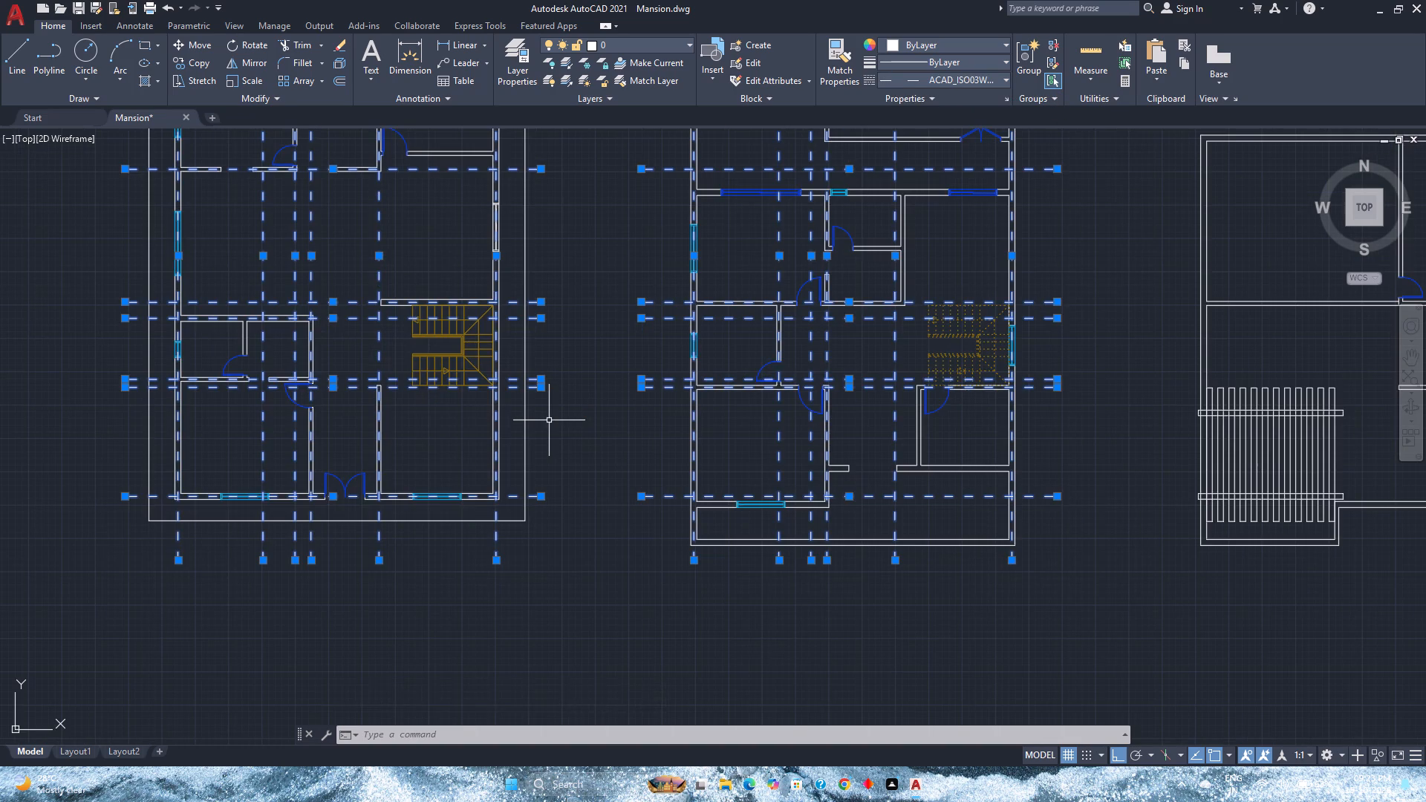
pyautogui.scroll(1, 549, 420)
pyautogui.moveTo(549, 420); pyautogui.dragTo(662, 506, button='middle')
pyautogui.middleClick(662, 506)
pyautogui.scroll(1, 663, 500)
pyautogui.hotkey('ctrl', '1')
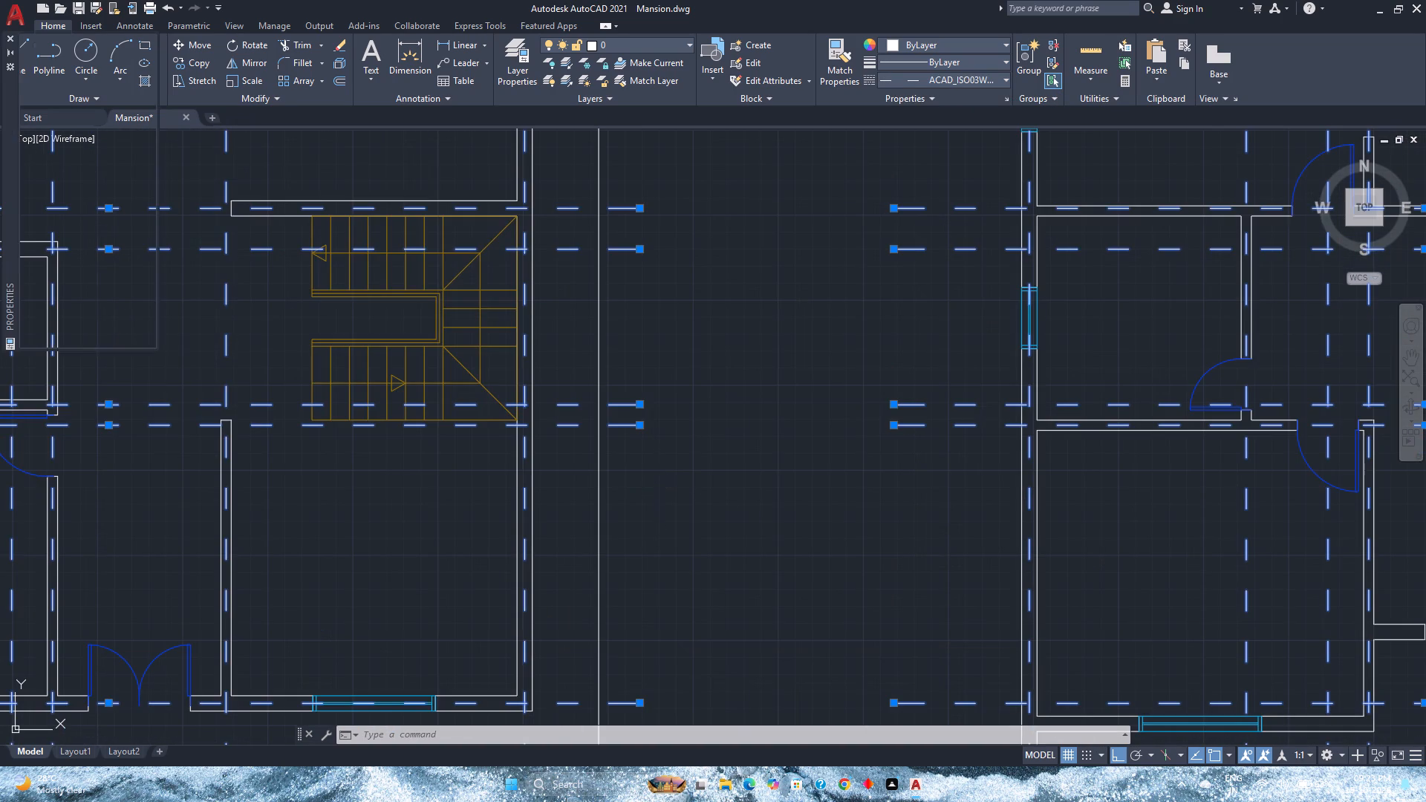
pyautogui.click(117, 128)
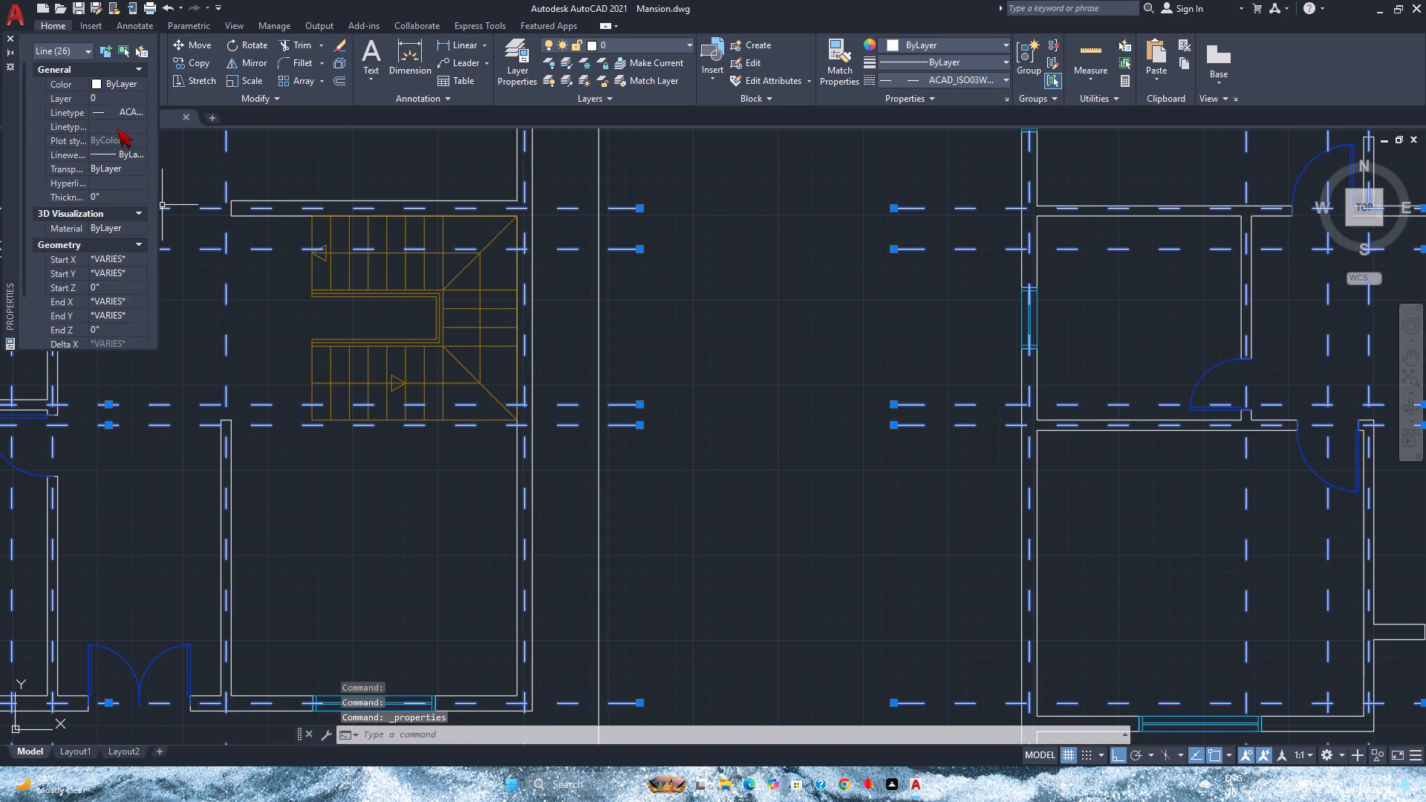
pyautogui.press('0')
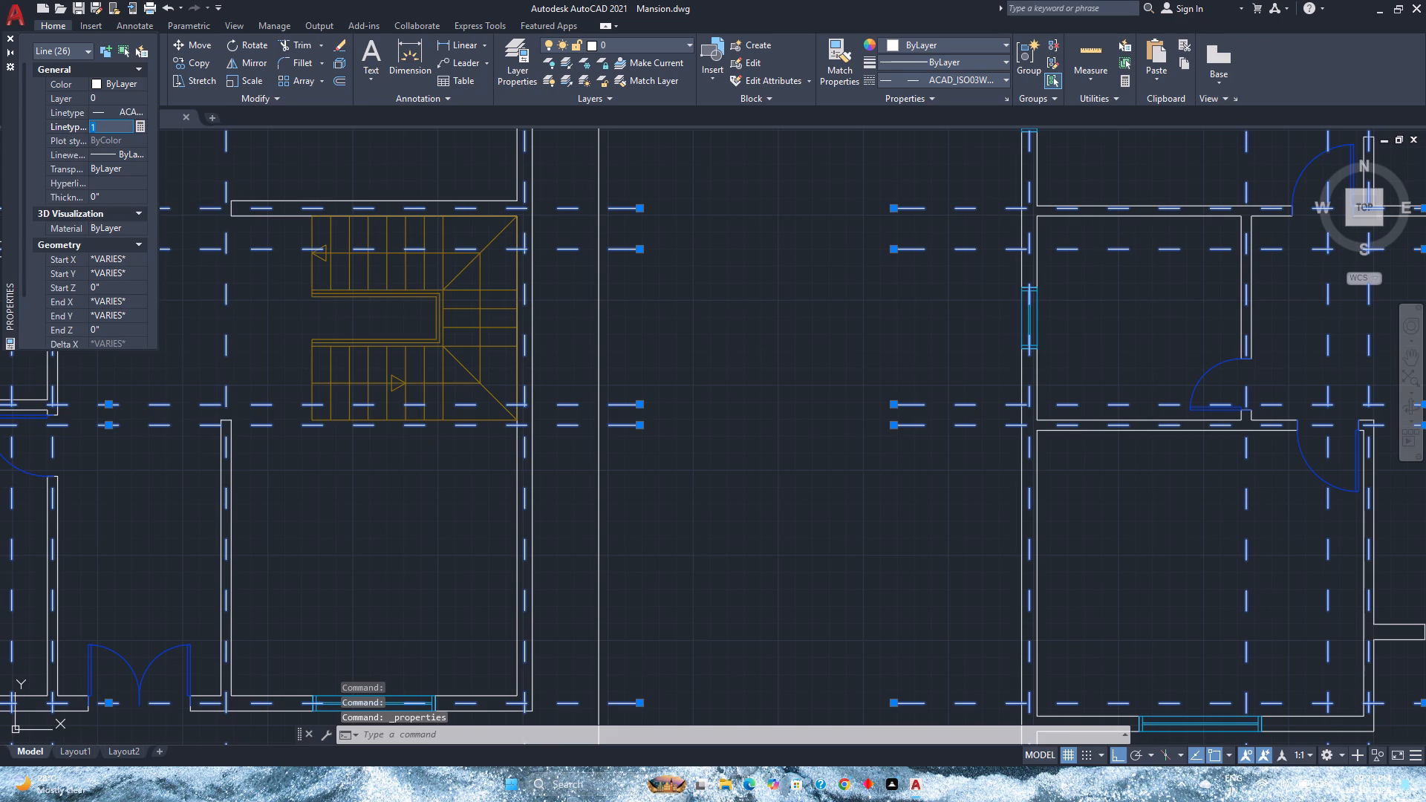
pyautogui.write('.5')
pyautogui.press('Return')
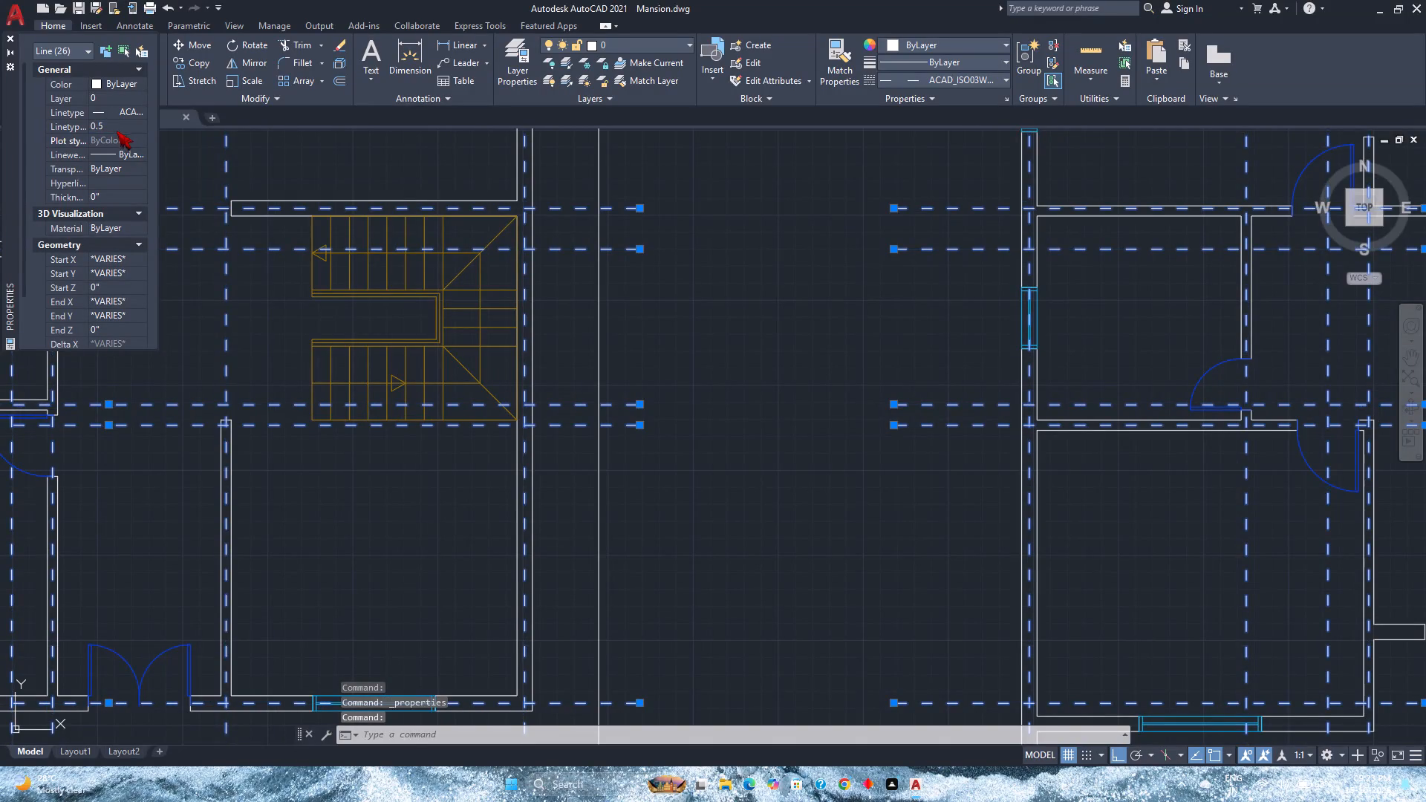
pyautogui.click(10, 35)
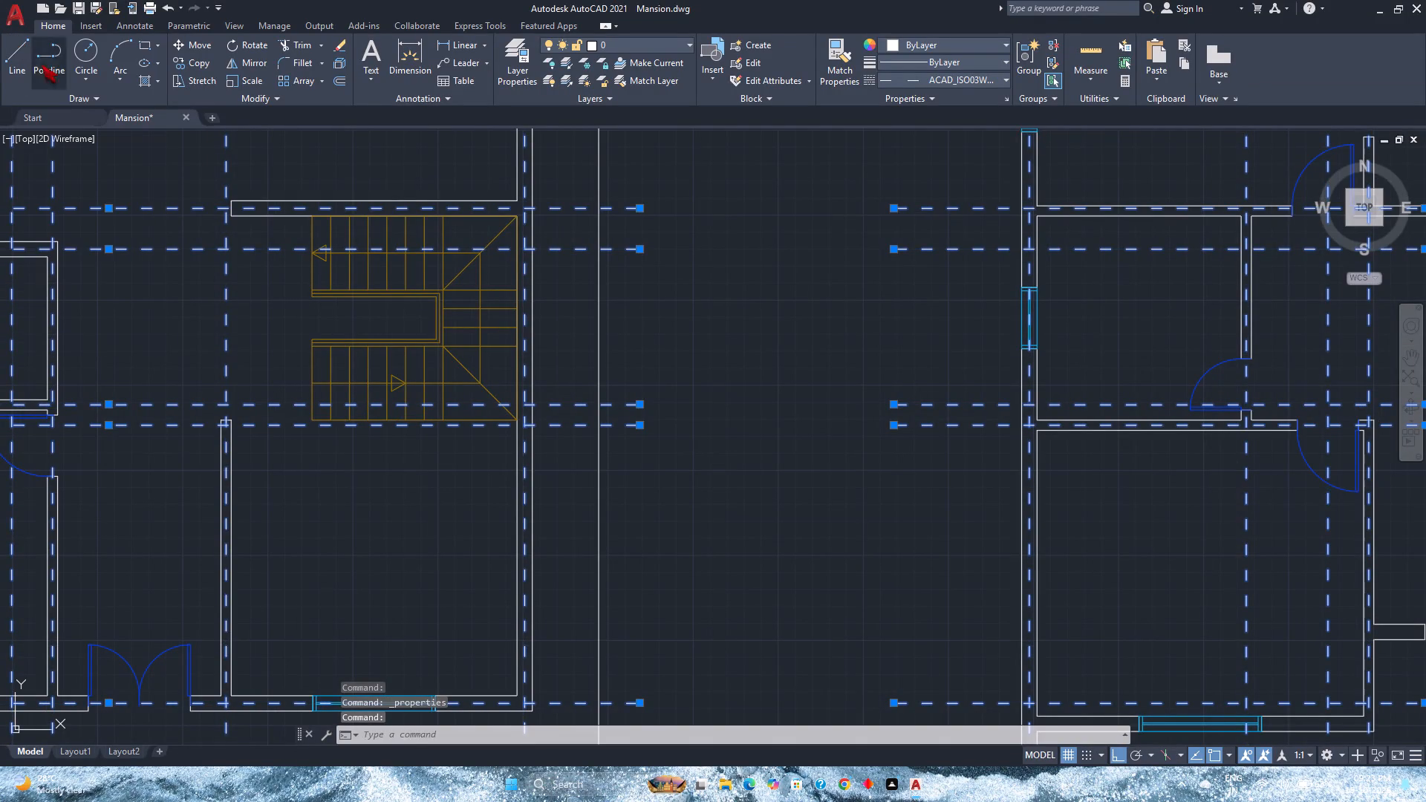
# Create a new layer named Grid Lines4 and give it index colour 251.
pyautogui.scroll(-3, 164, 331)
pyautogui.moveTo(198, 471); pyautogui.dragTo(254, 534, button='middle')
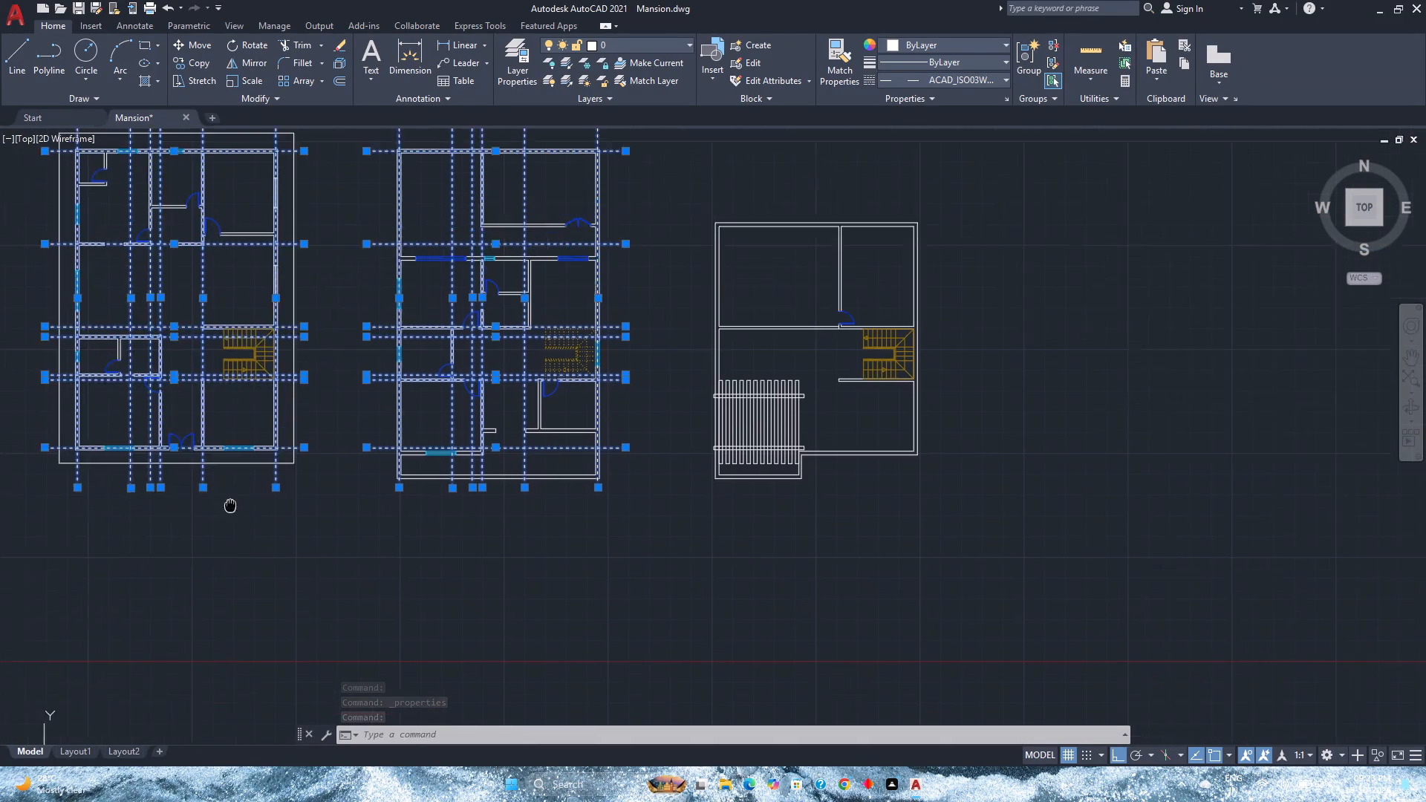
pyautogui.moveTo(254, 534); pyautogui.dragTo(427, 611, button='middle')
pyautogui.middleClick(427, 611)
pyautogui.click(509, 69)
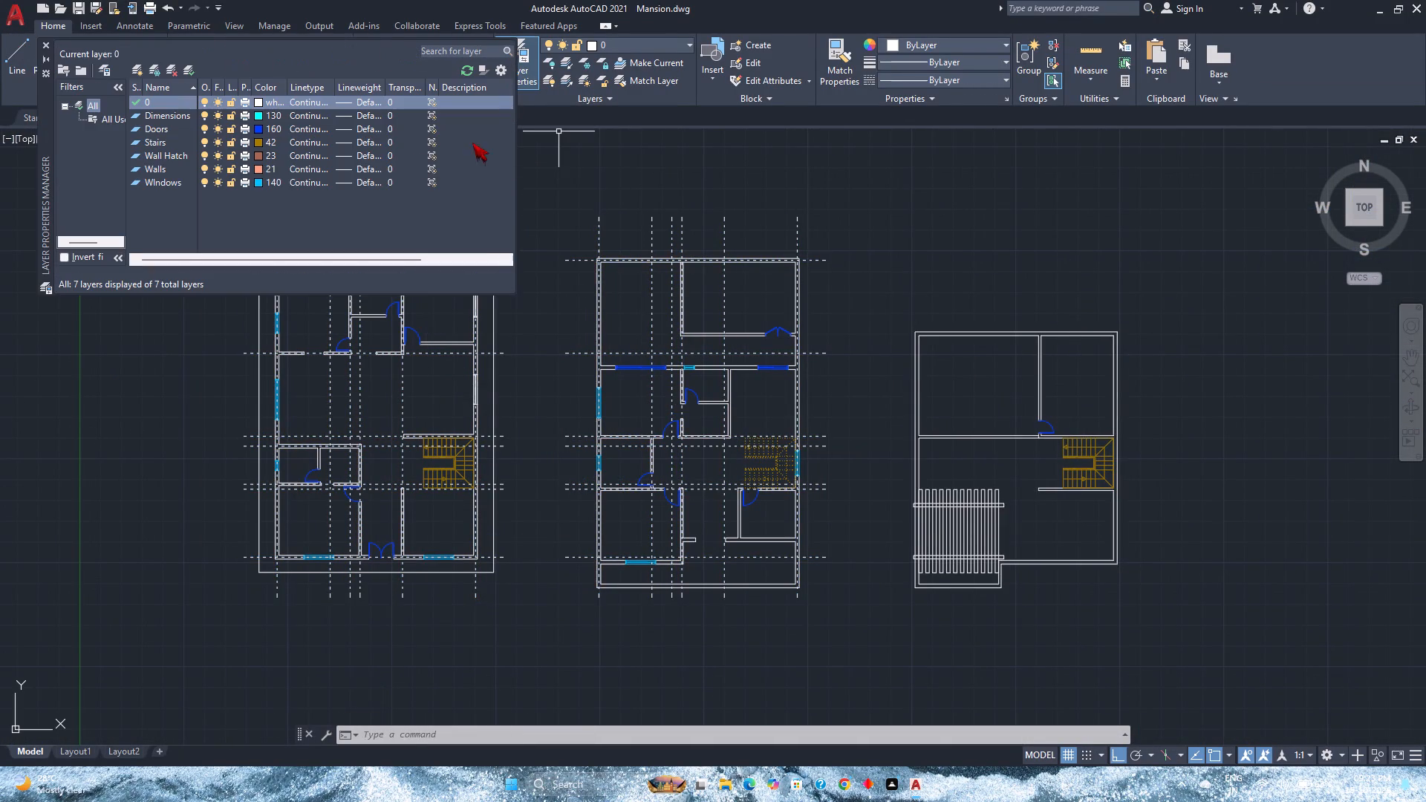
pyautogui.click(186, 200)
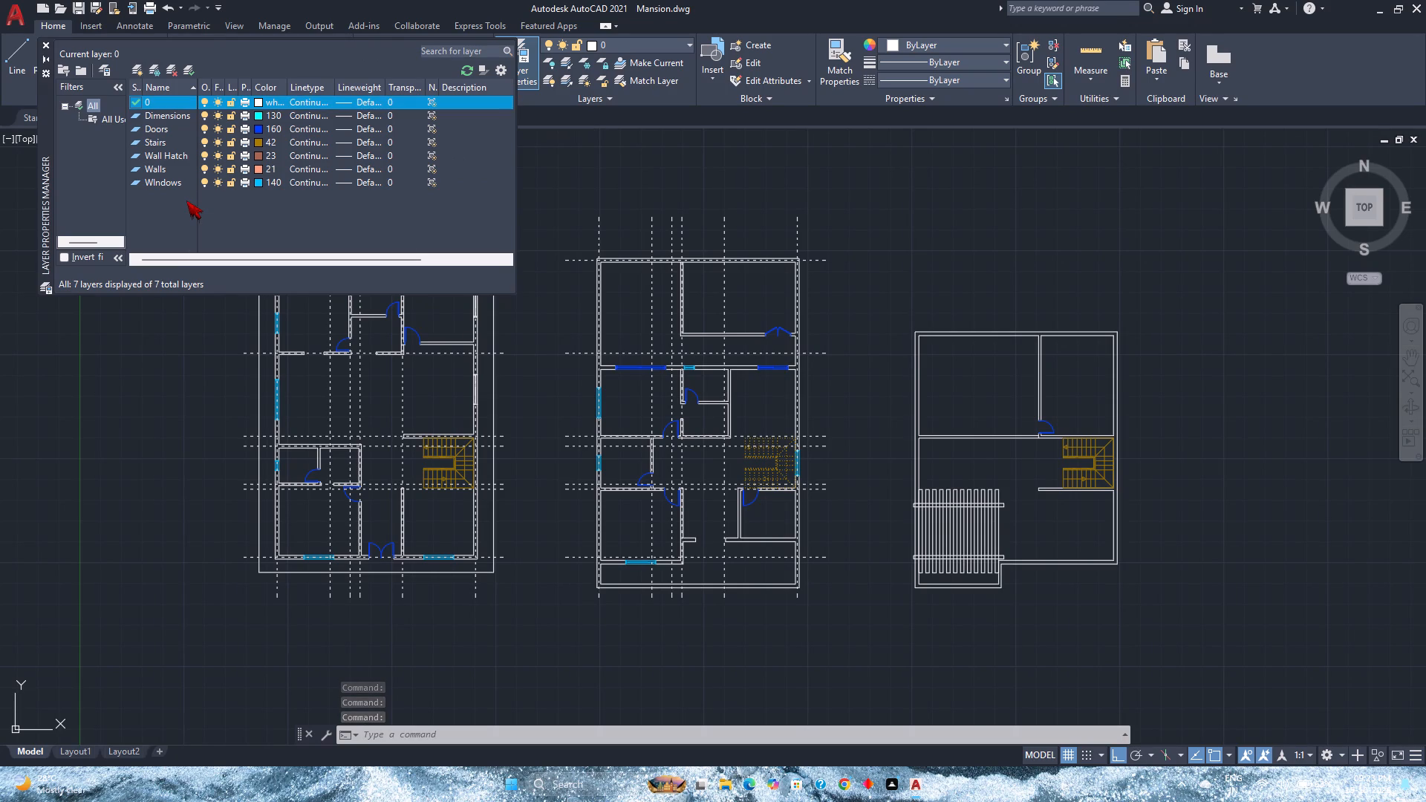
pyautogui.hotkey('alt', 'n')
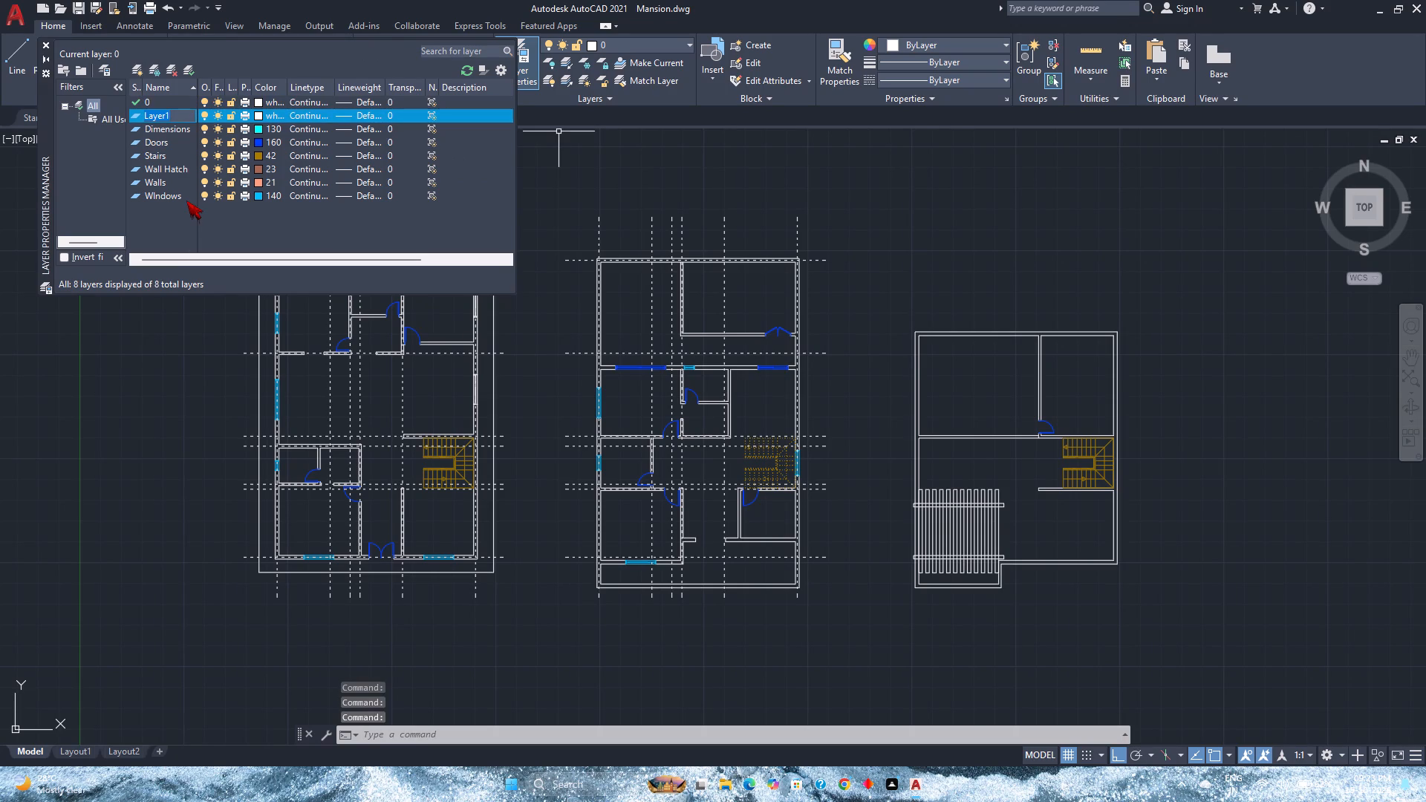
pyautogui.write('Grid Lie')
pyautogui.press('BackSpace')
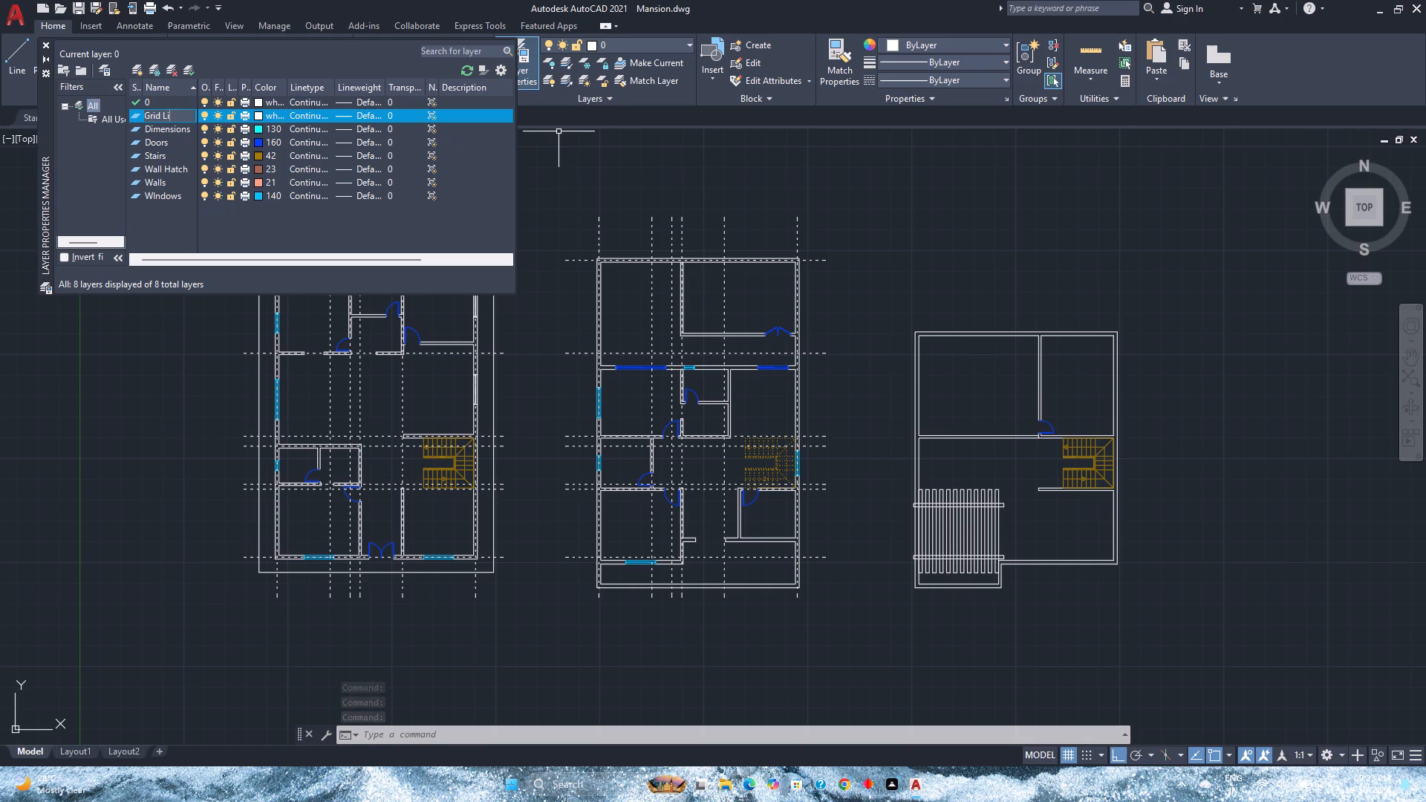
pyautogui.write('nes4')
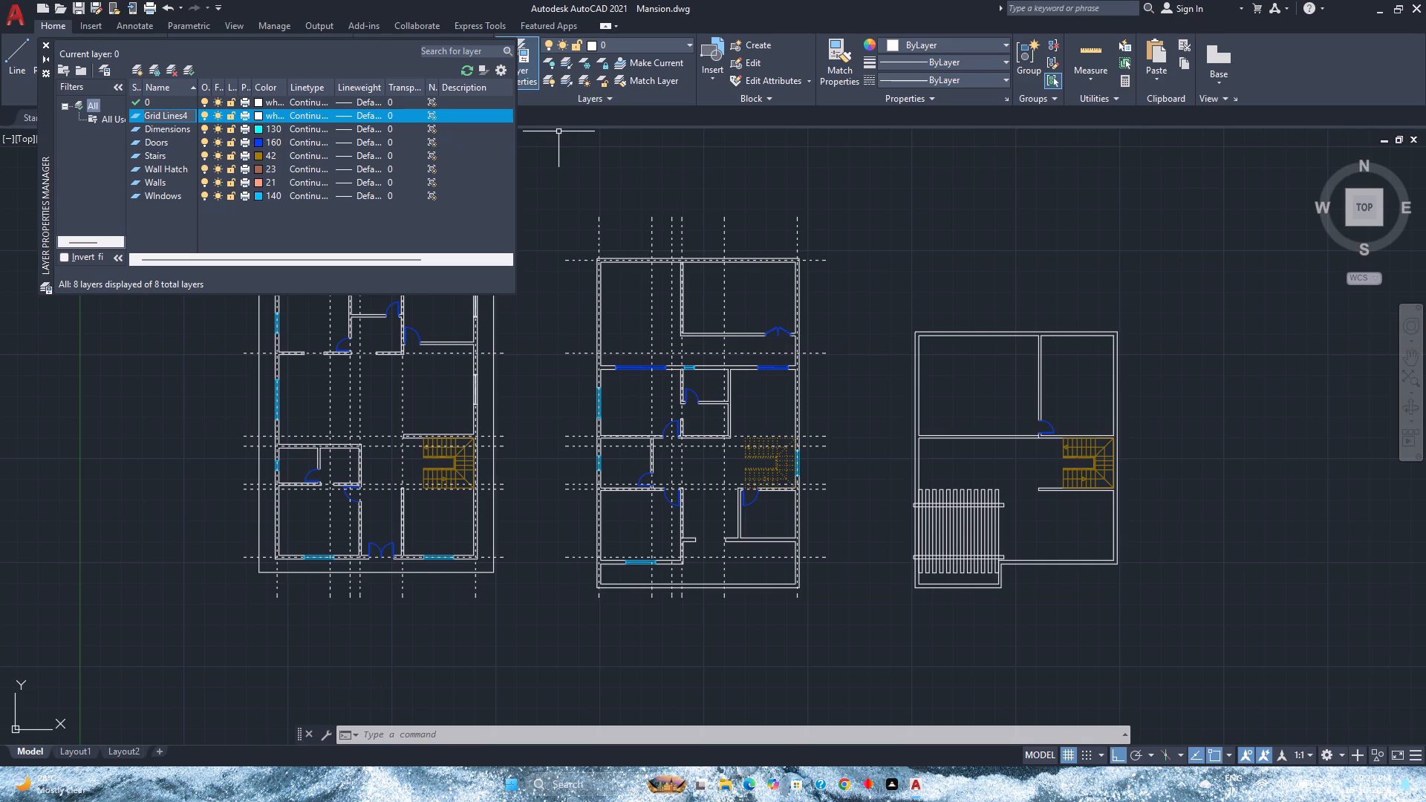
pyautogui.click(258, 115)
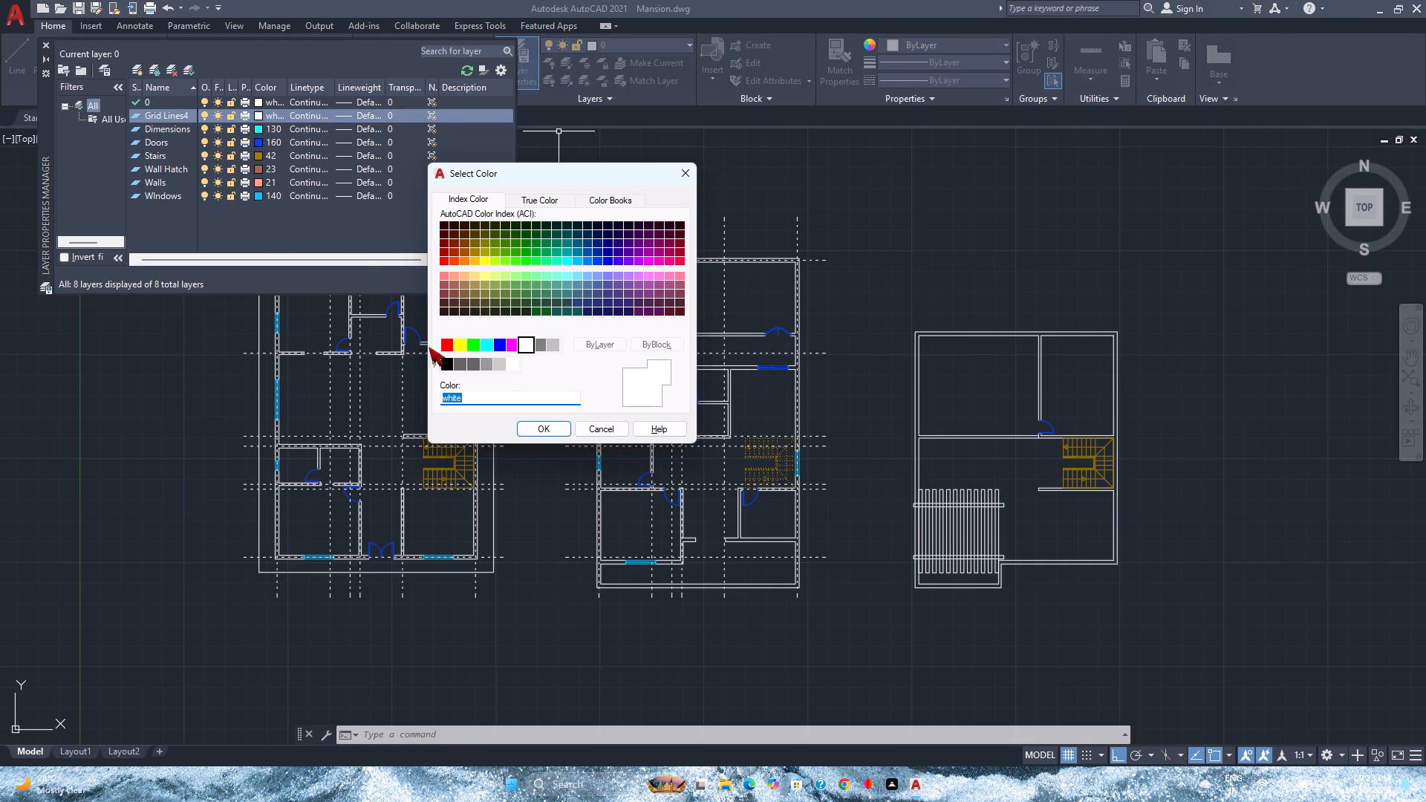
pyautogui.click(463, 365)
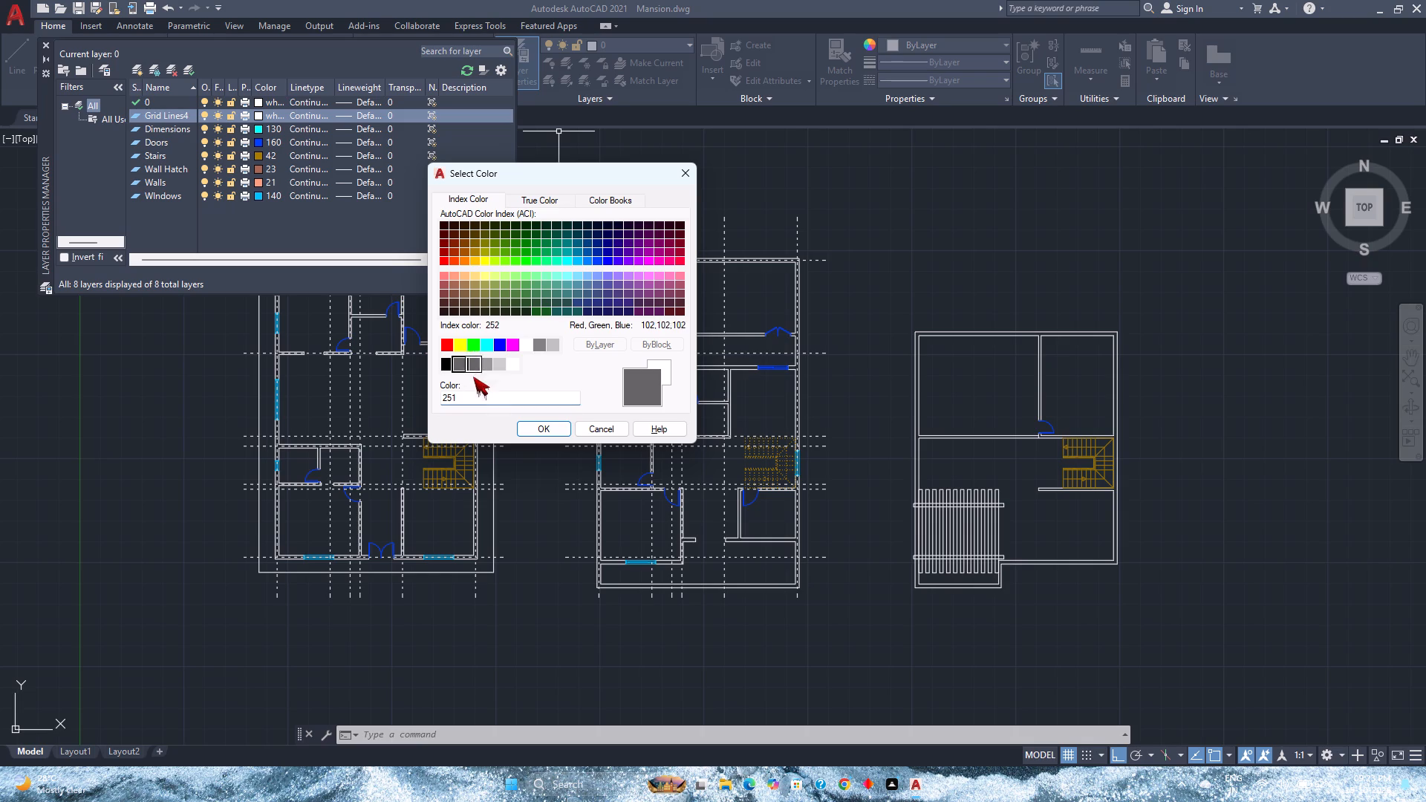
pyautogui.click(538, 426)
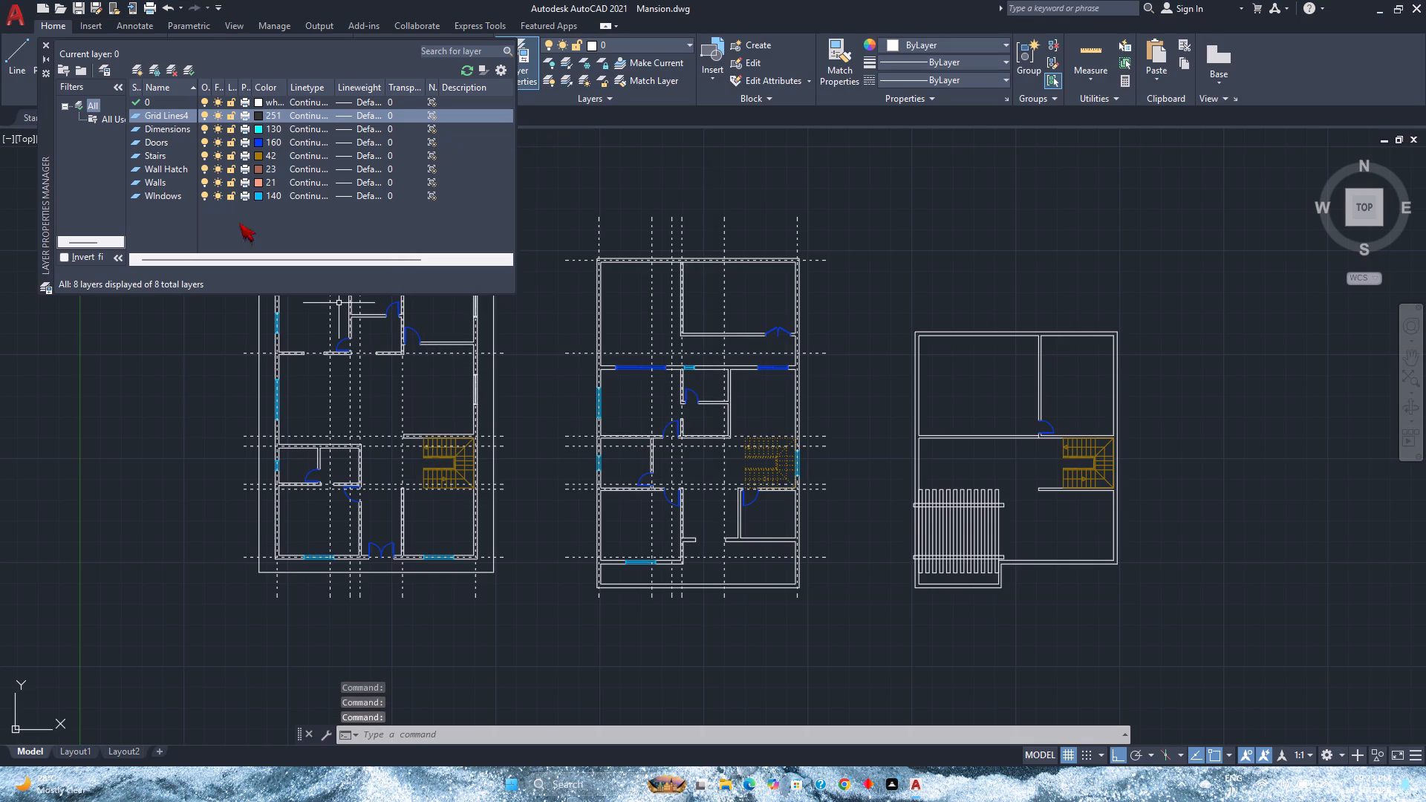
pyautogui.click(43, 43)
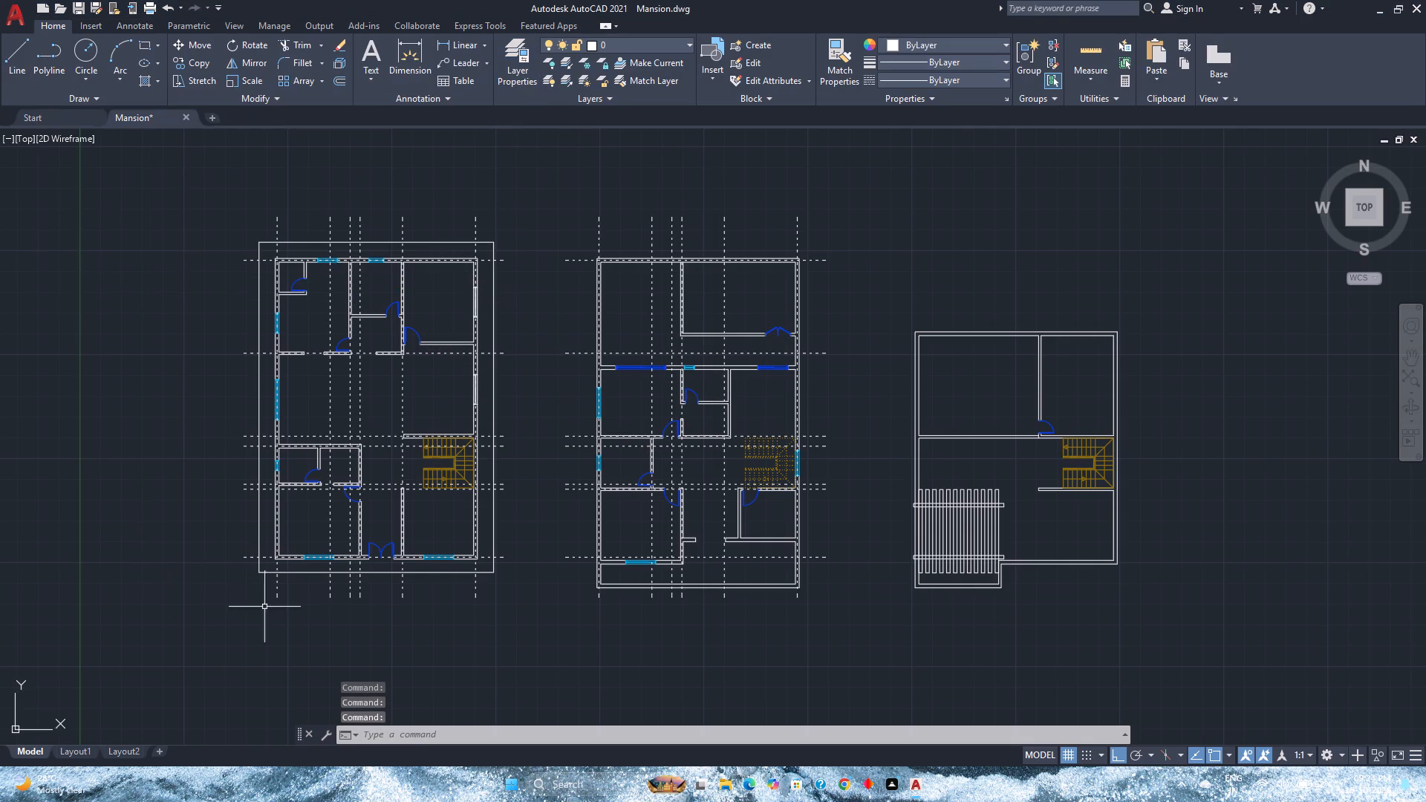
# Move all vertical and horizontal centrelines on the first and second plans to the Grid Lines4 layer.
pyautogui.click(853, 656)
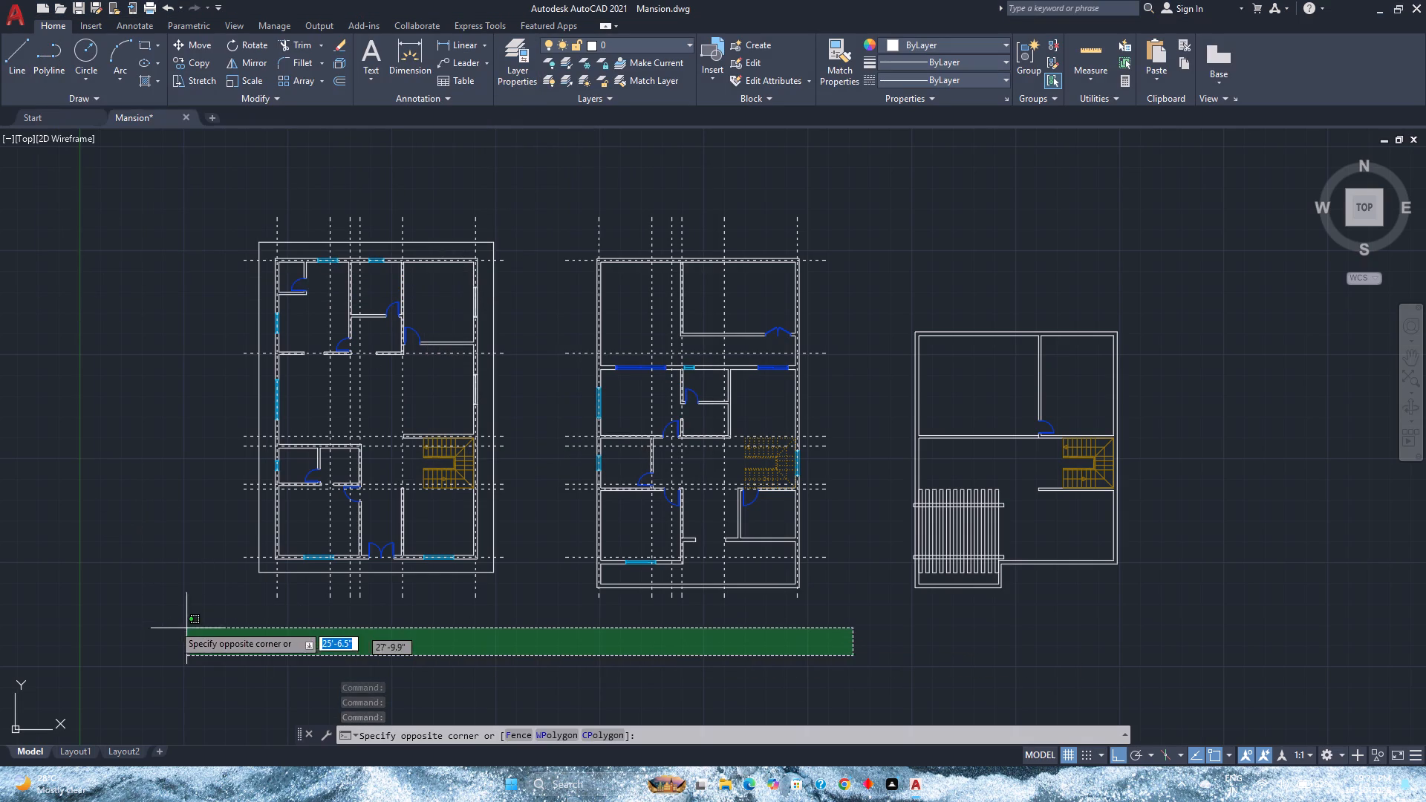
pyautogui.click(121, 595)
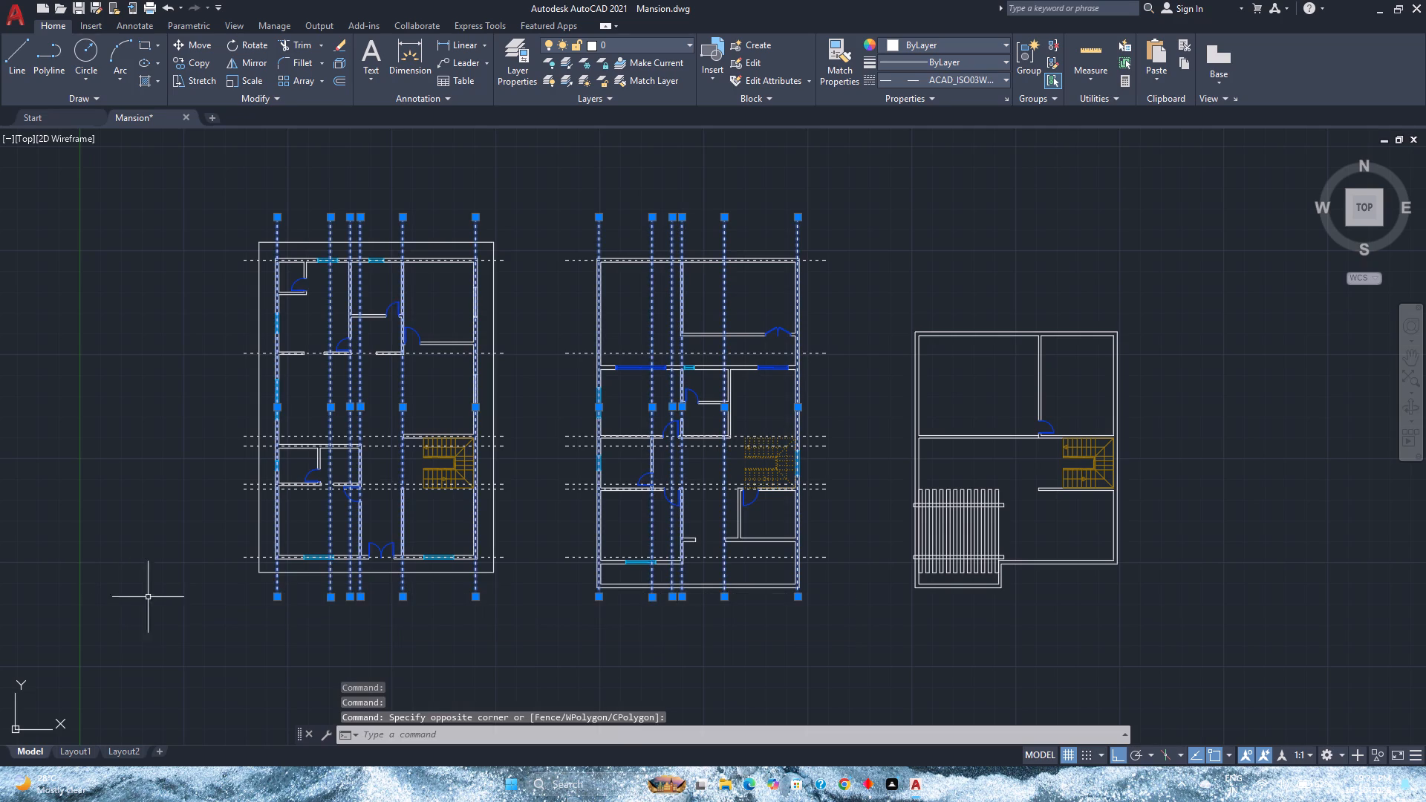
pyautogui.click(244, 593)
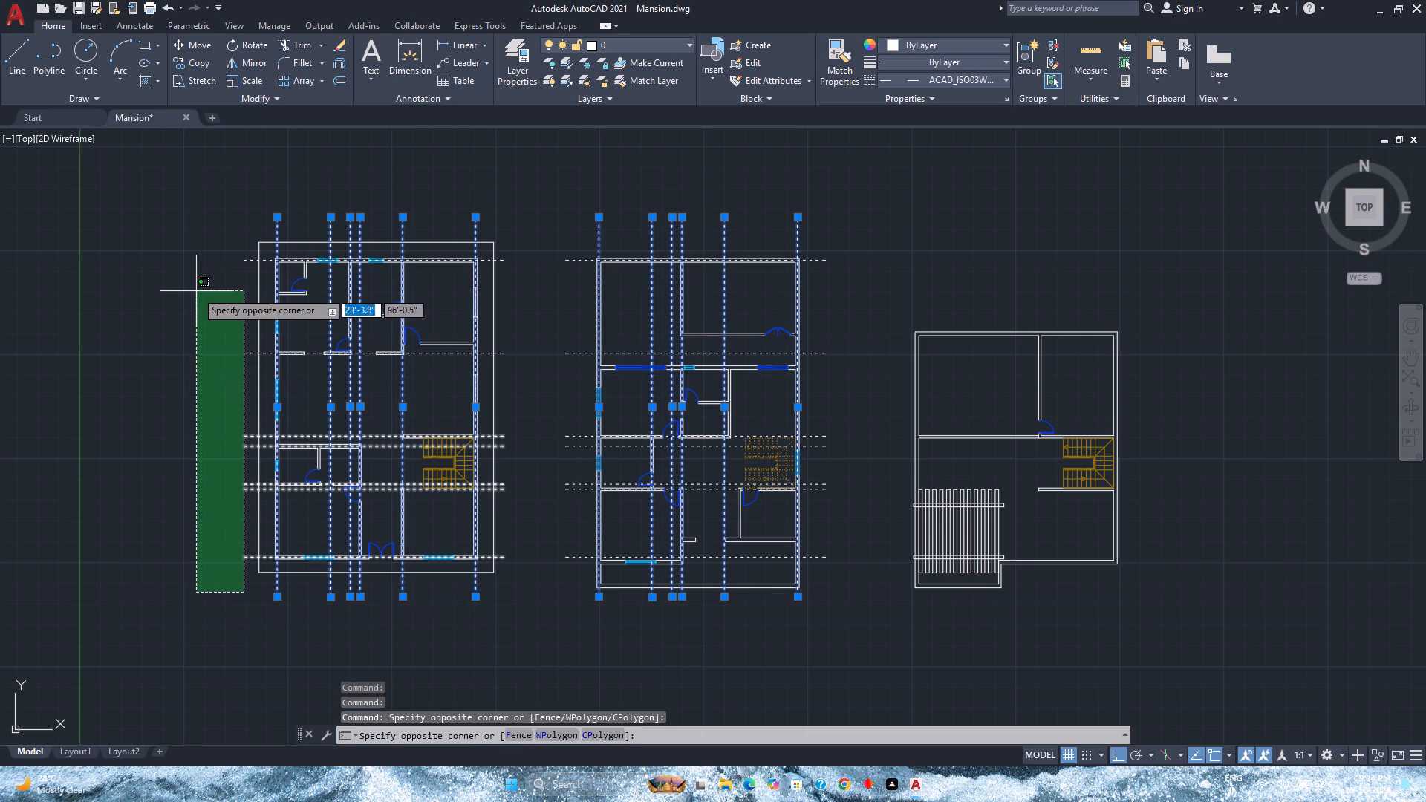
pyautogui.click(192, 235)
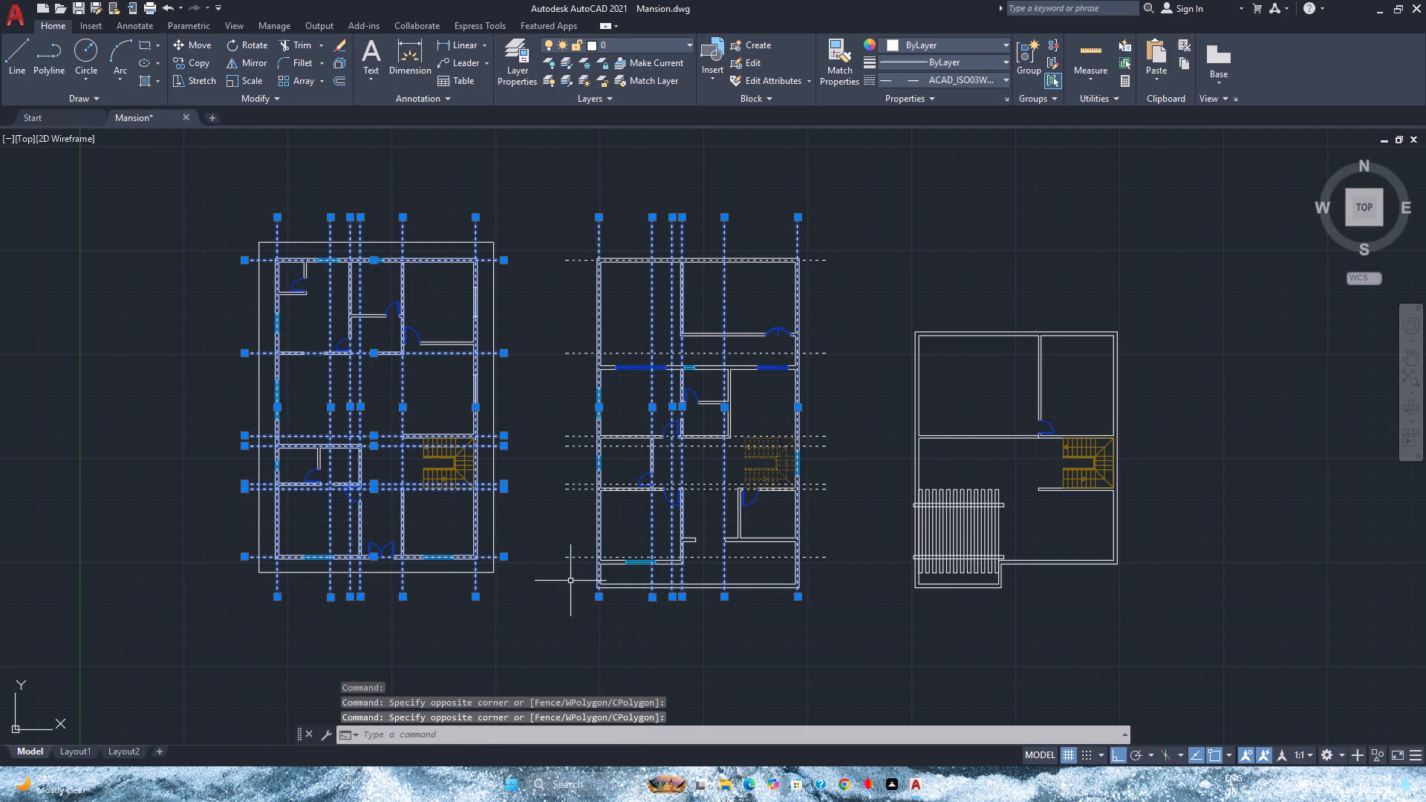
pyautogui.click(582, 576)
pyautogui.click(513, 243)
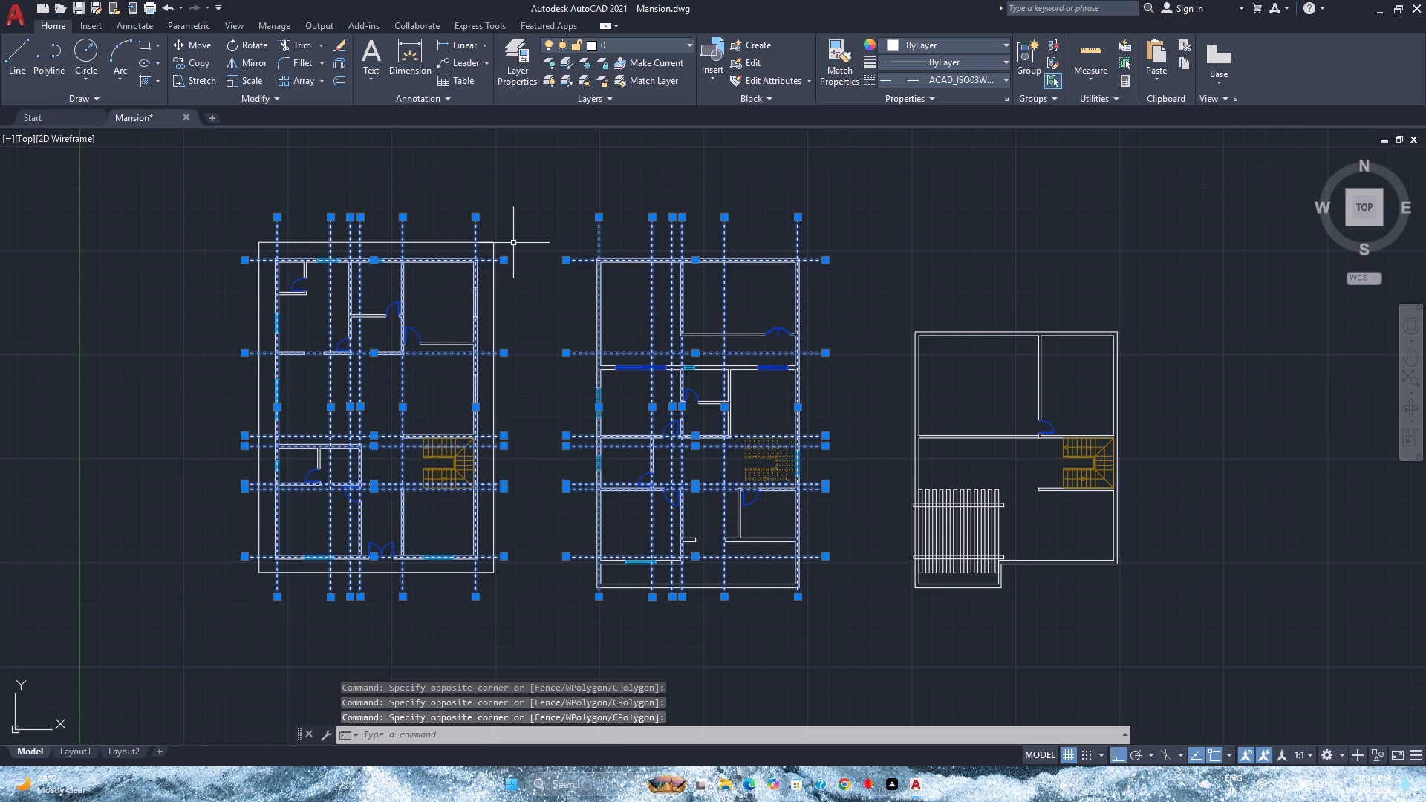
pyautogui.click(622, 46)
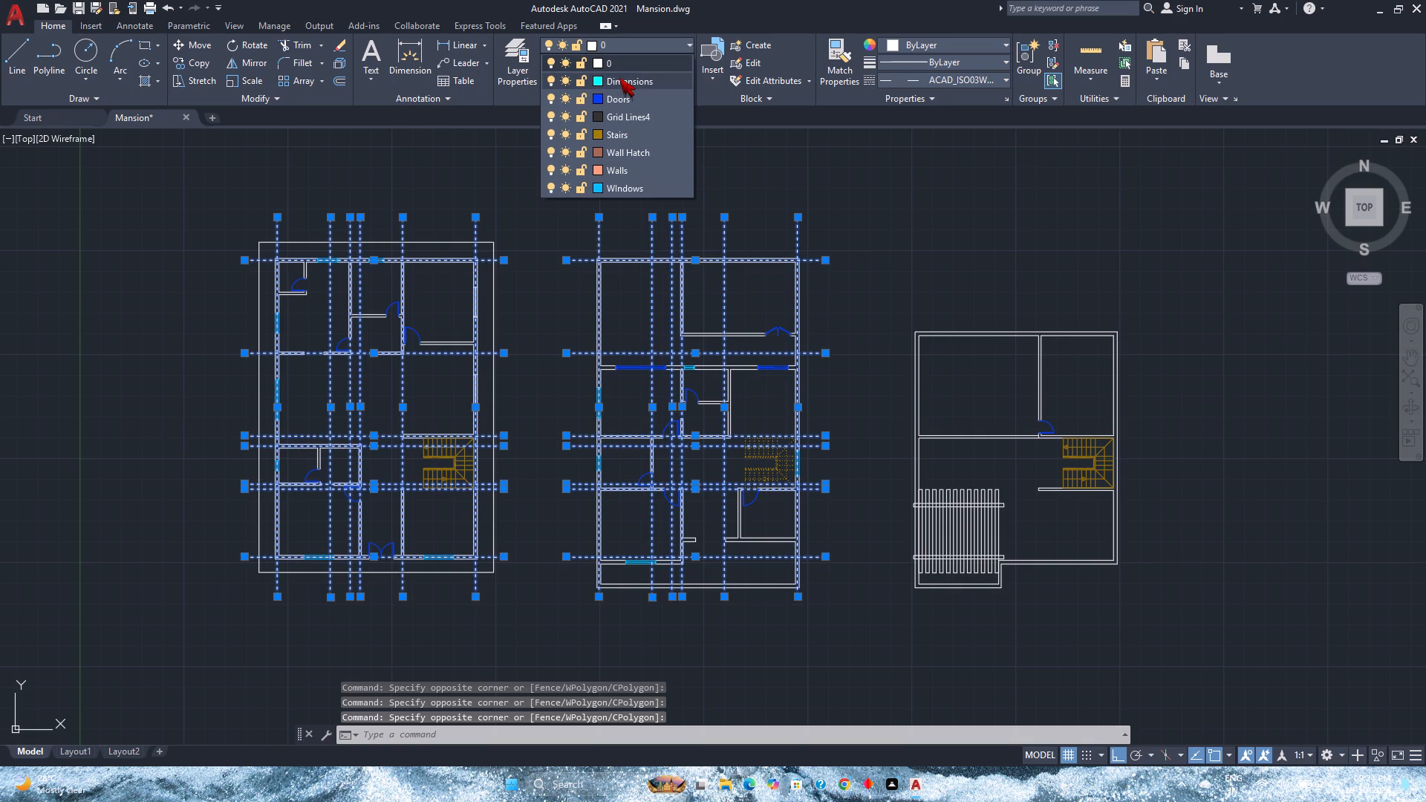
pyautogui.click(624, 111)
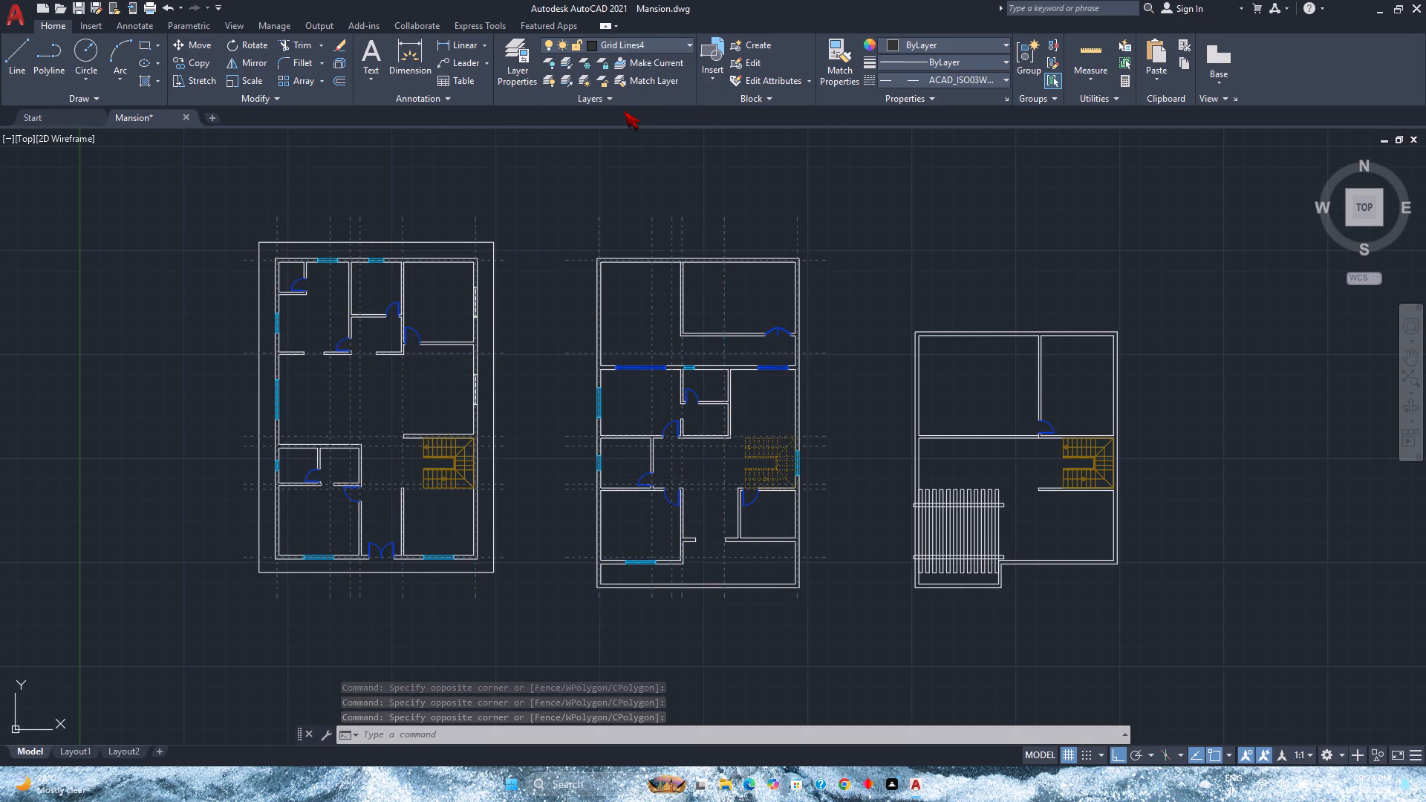
pyautogui.press('Escape')
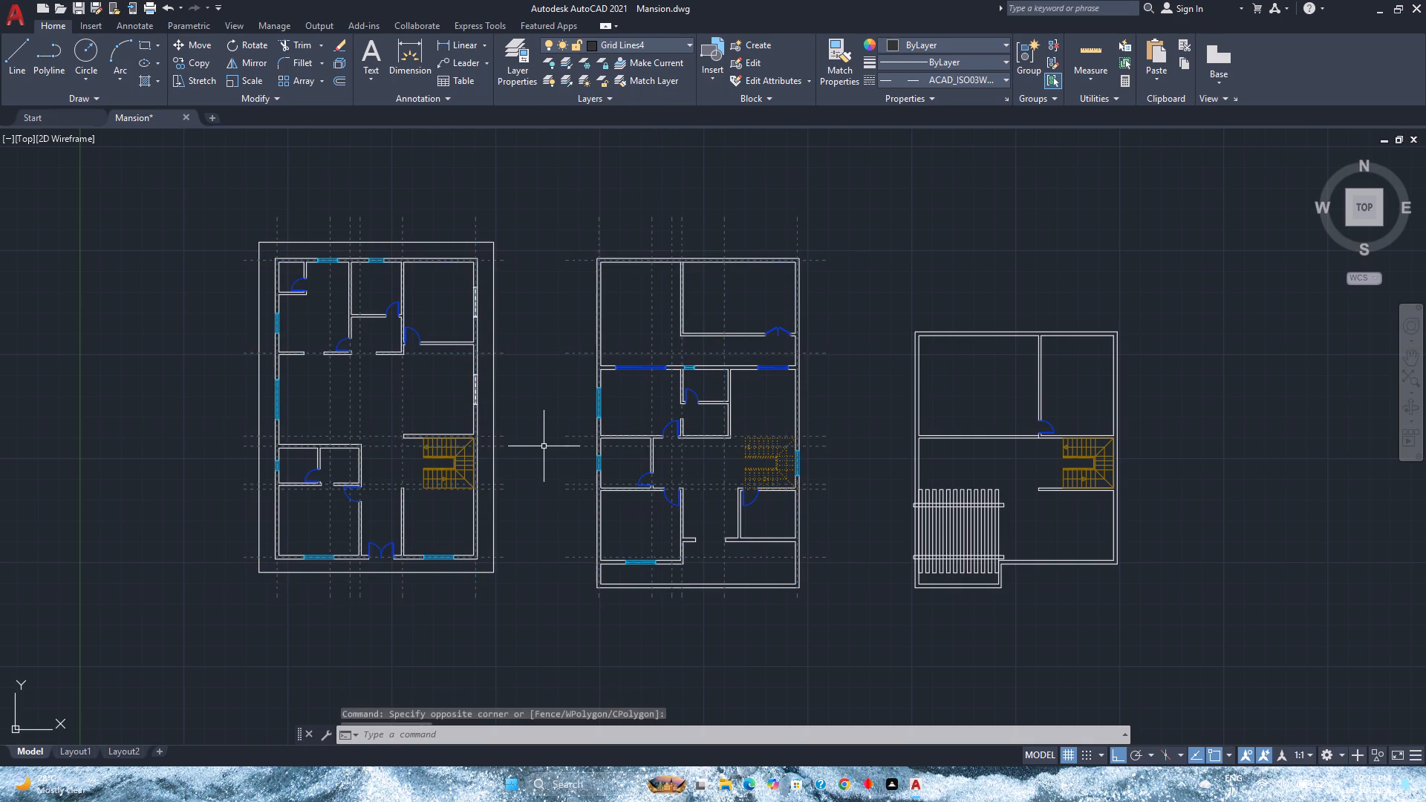
# Rename the Grid Lines4 layer as Grid Lines.
pyautogui.click(519, 68)
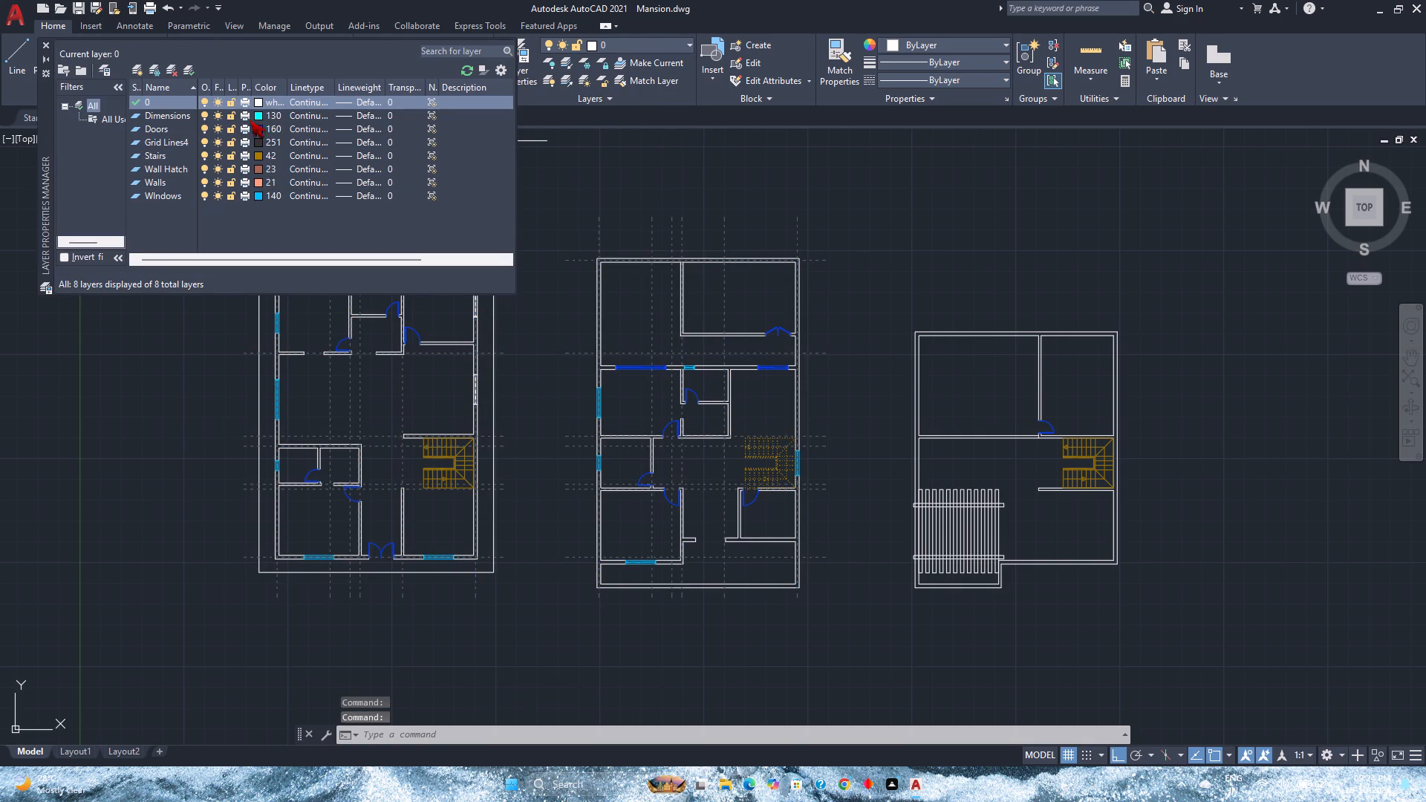
pyautogui.click(178, 142)
pyautogui.rightClick(178, 142)
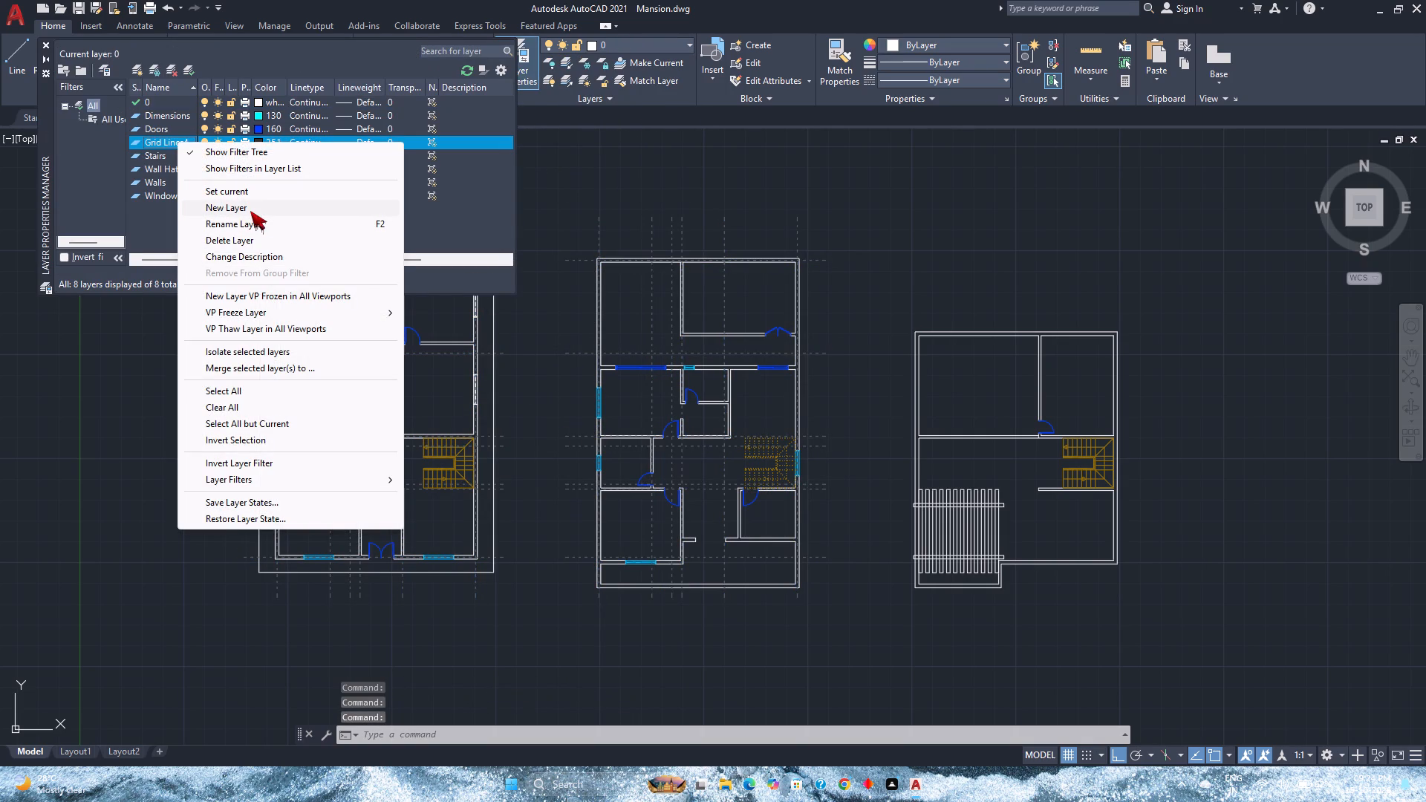
pyautogui.click(251, 224)
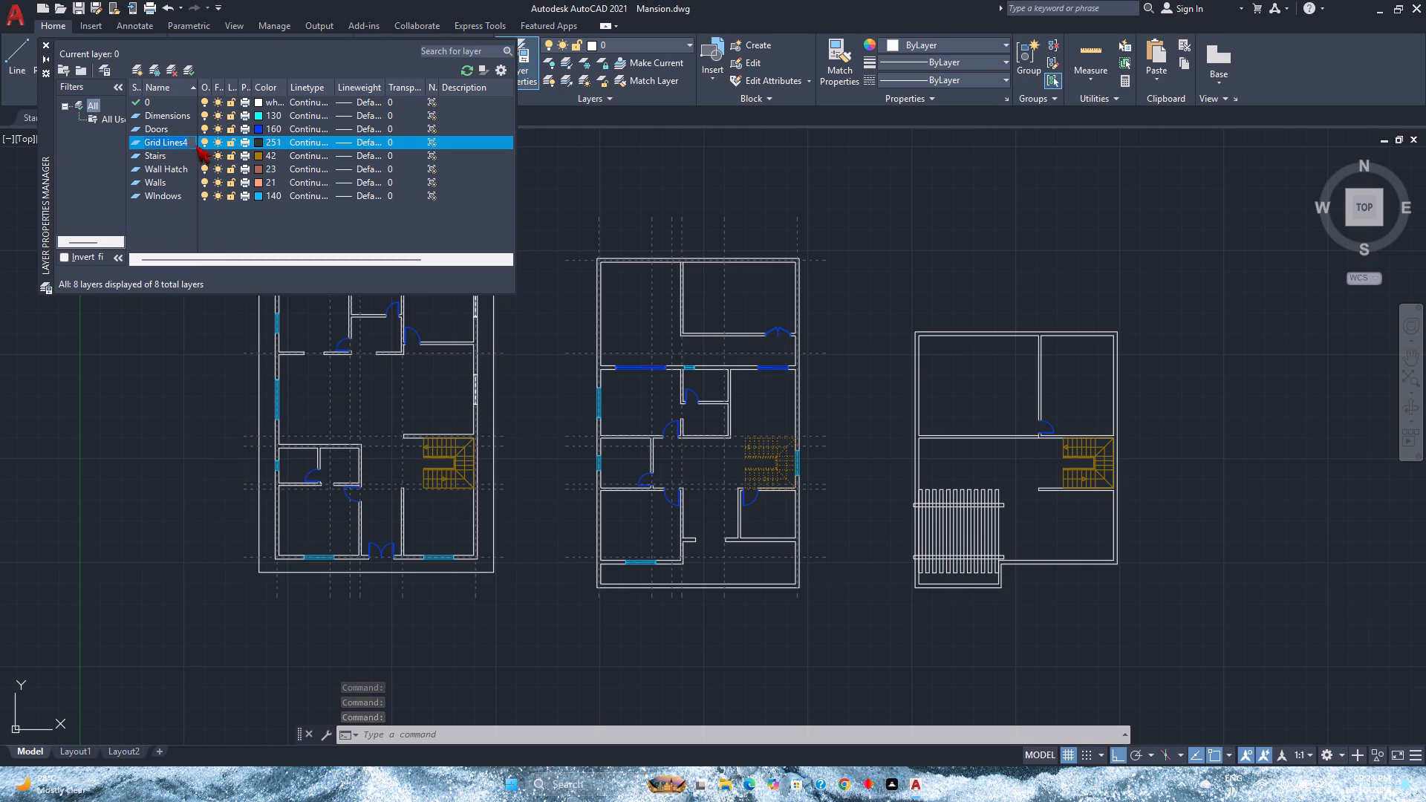
pyautogui.click(192, 142)
pyautogui.press('BackSpace')
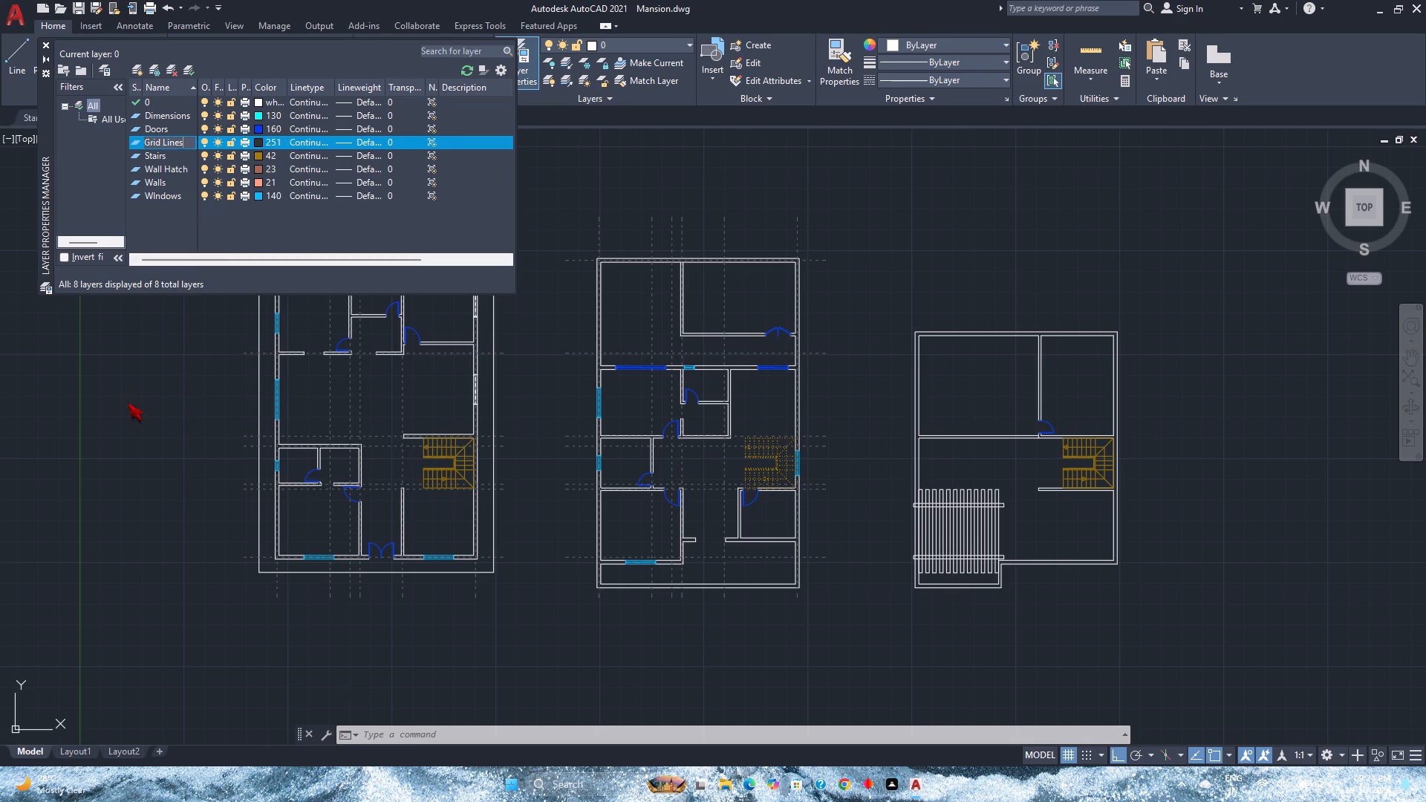
pyautogui.click(41, 42)
# Save the drawing.
pyautogui.hotkey('ctrl', 's')
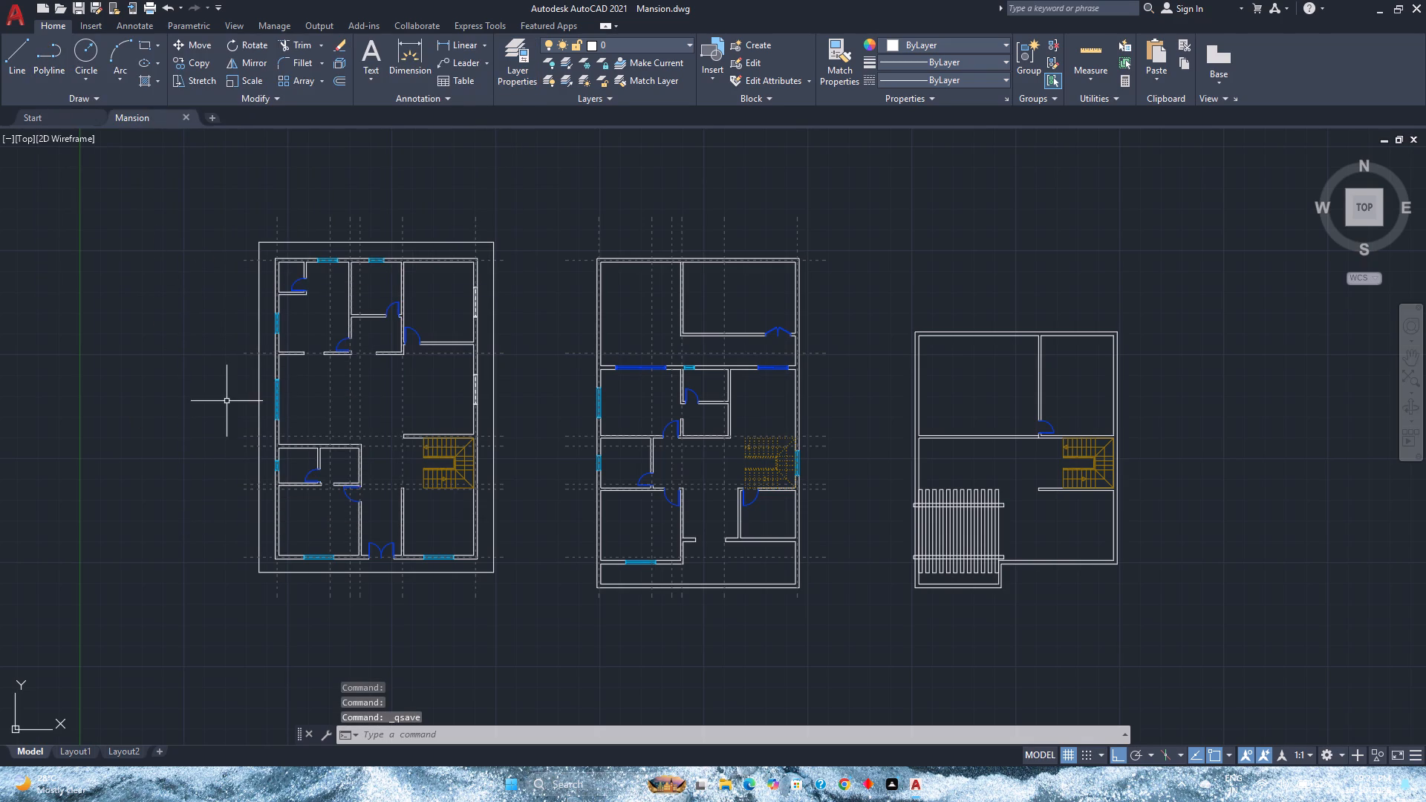
pyautogui.hotkey('ctrl', 's')
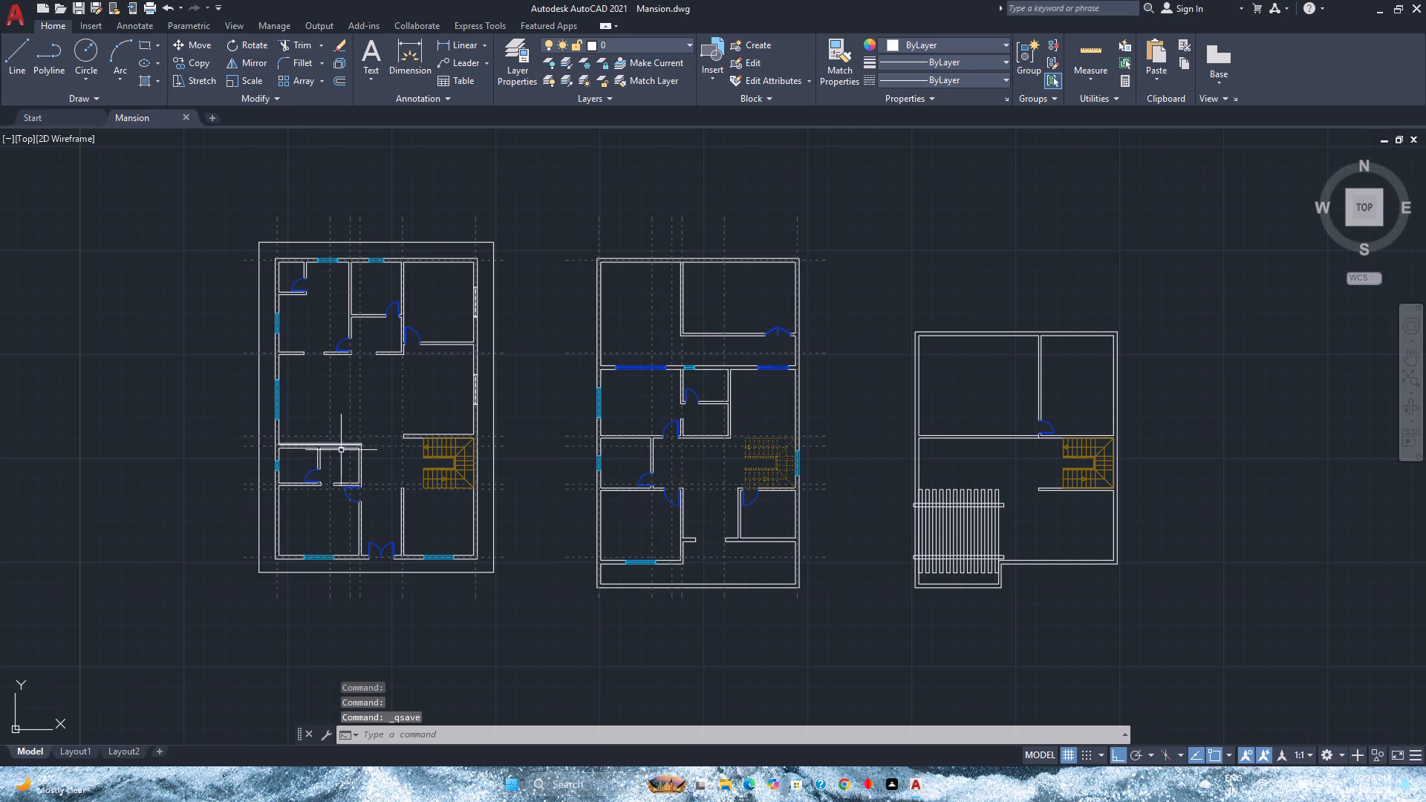
# Copy the second vertical centreline of both the first and second plans onto the midpoint of the first plan's short partition beside the small door.
pyautogui.scroll(1, 746, 466)
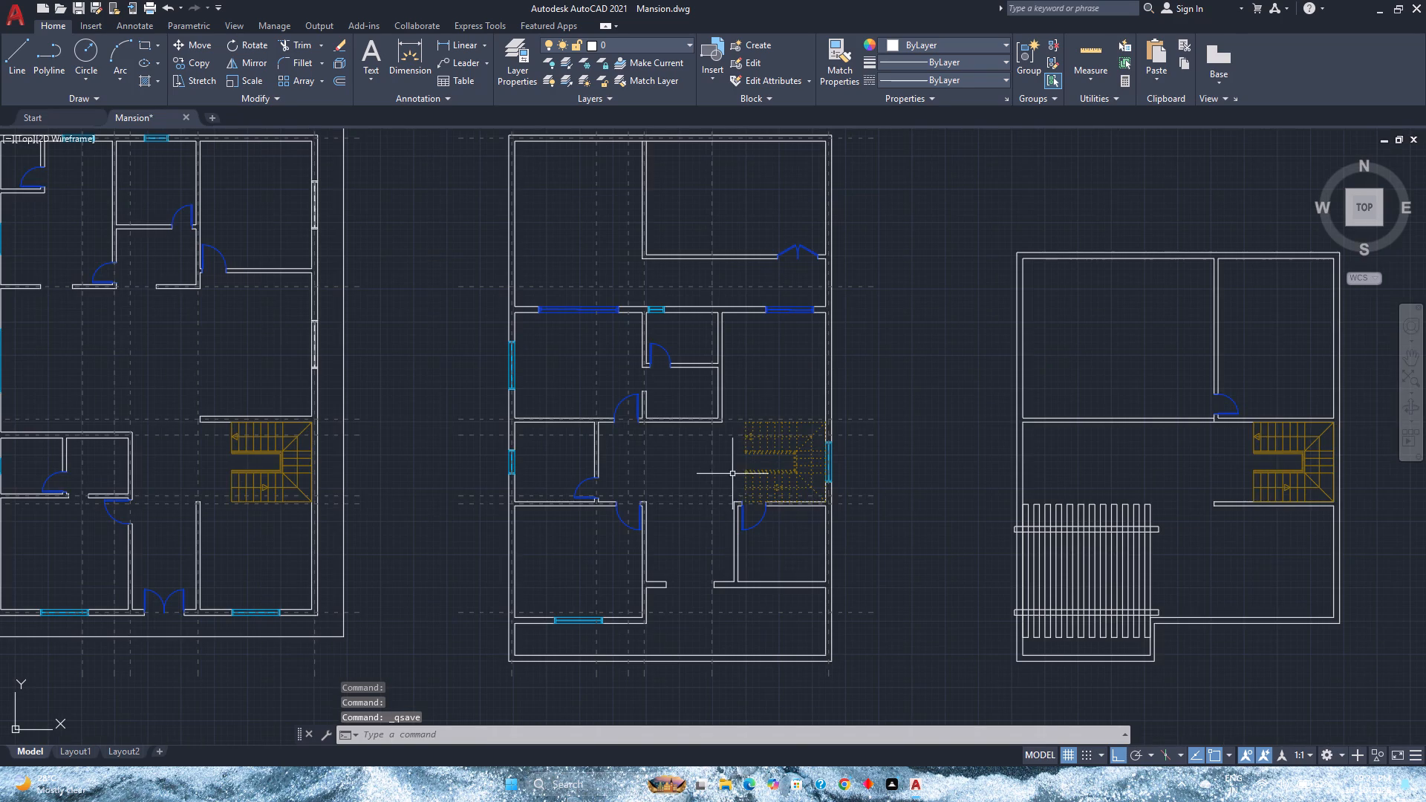
pyautogui.scroll(2, 700, 507)
pyautogui.scroll(-2, 700, 507)
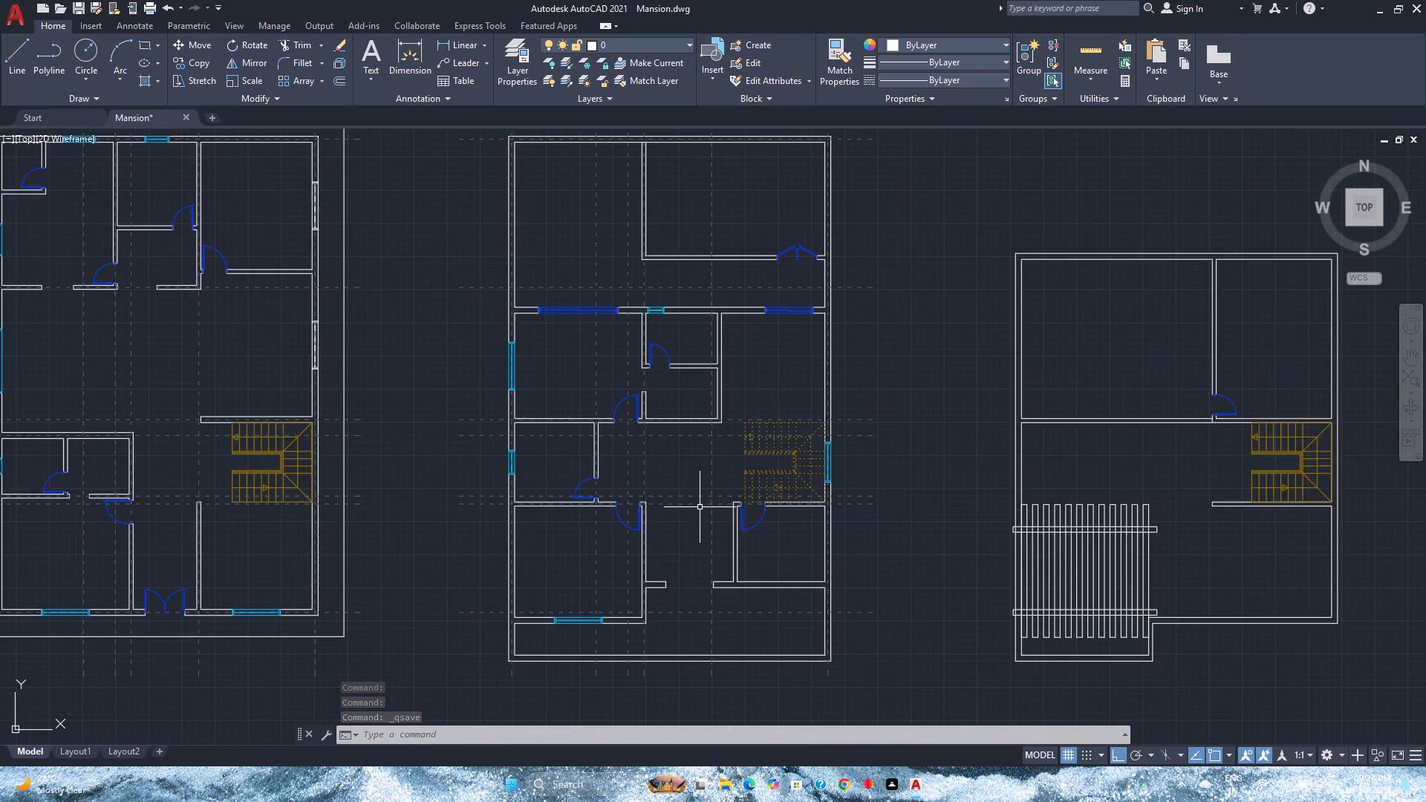
pyautogui.scroll(-1, 700, 507)
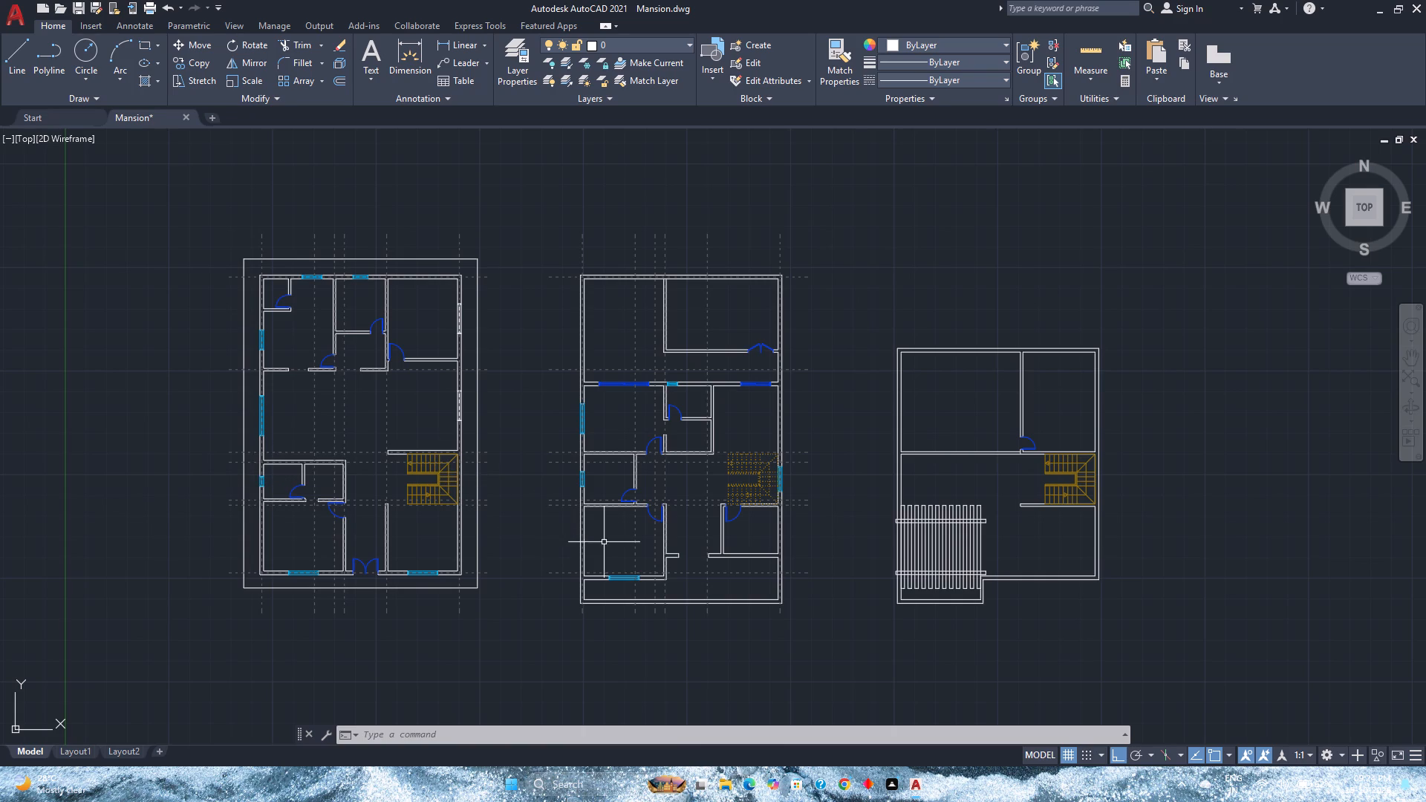
pyautogui.click(634, 540)
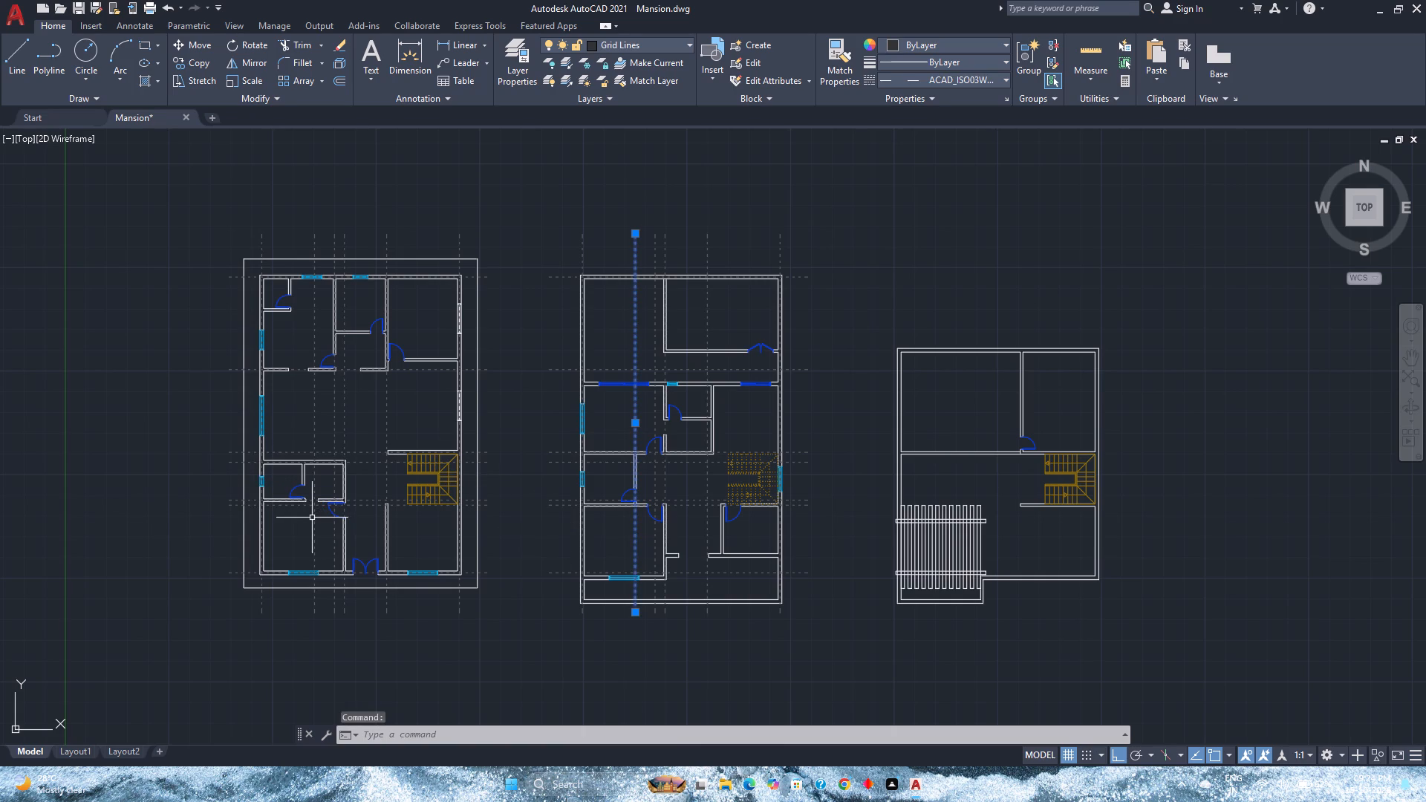
pyautogui.click(316, 518)
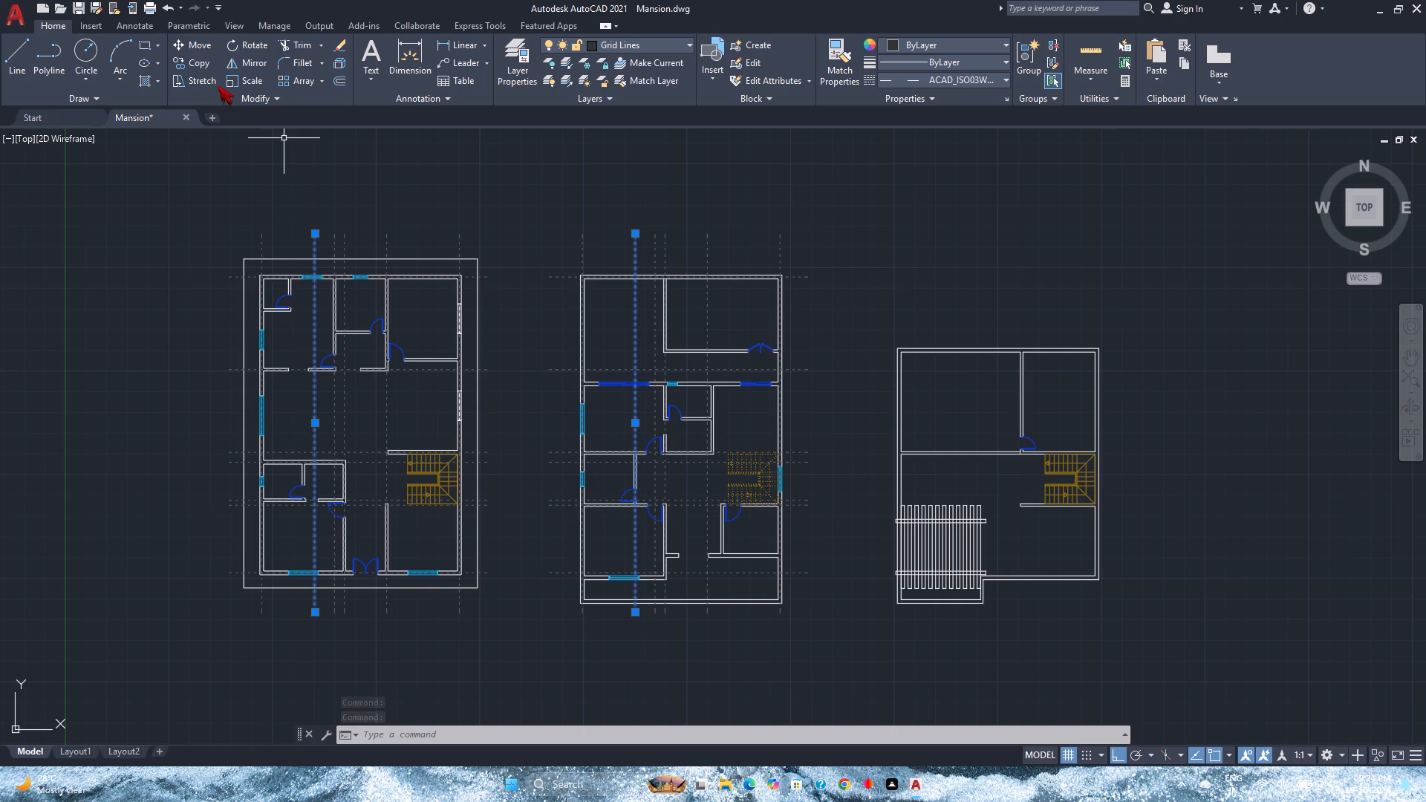
pyautogui.click(204, 65)
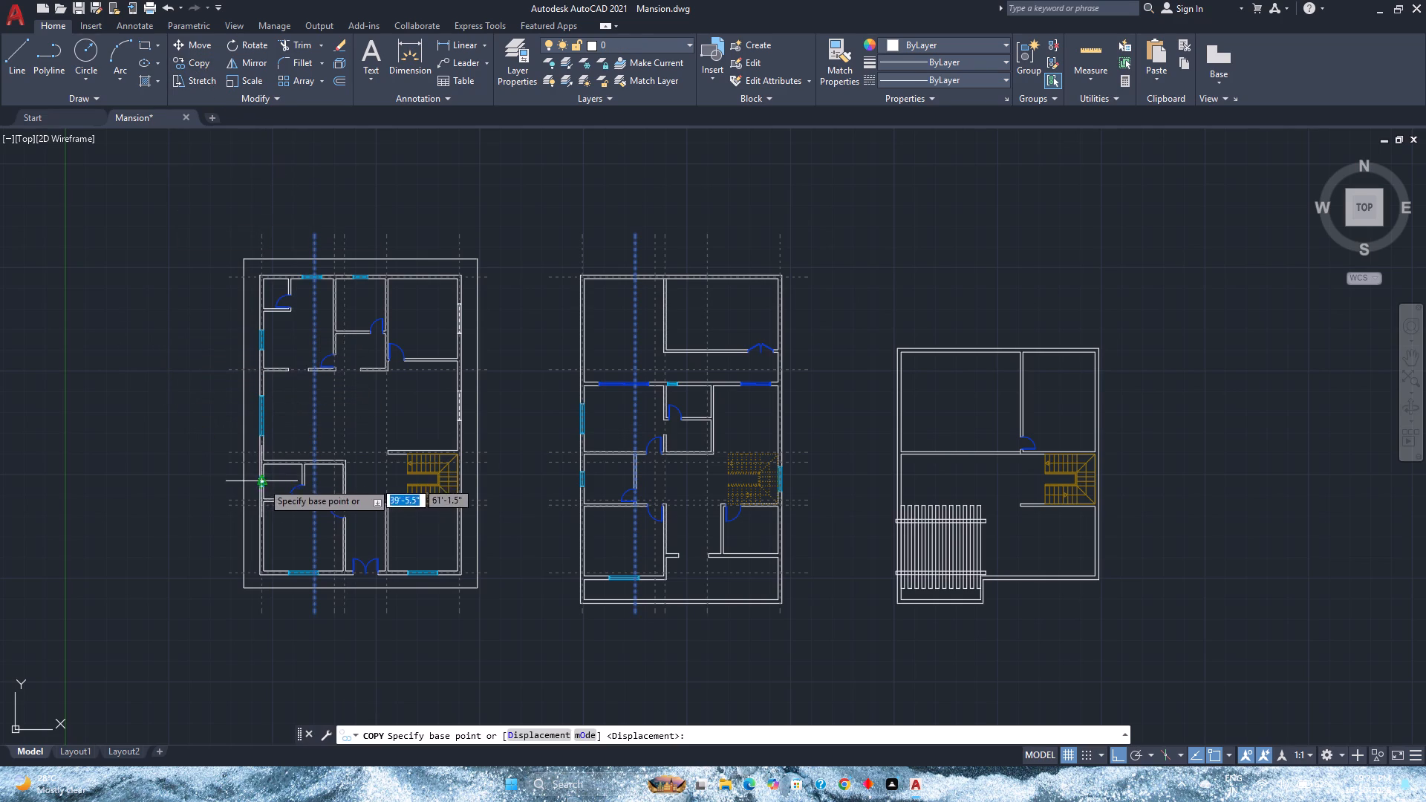
pyautogui.scroll(4, 290, 490)
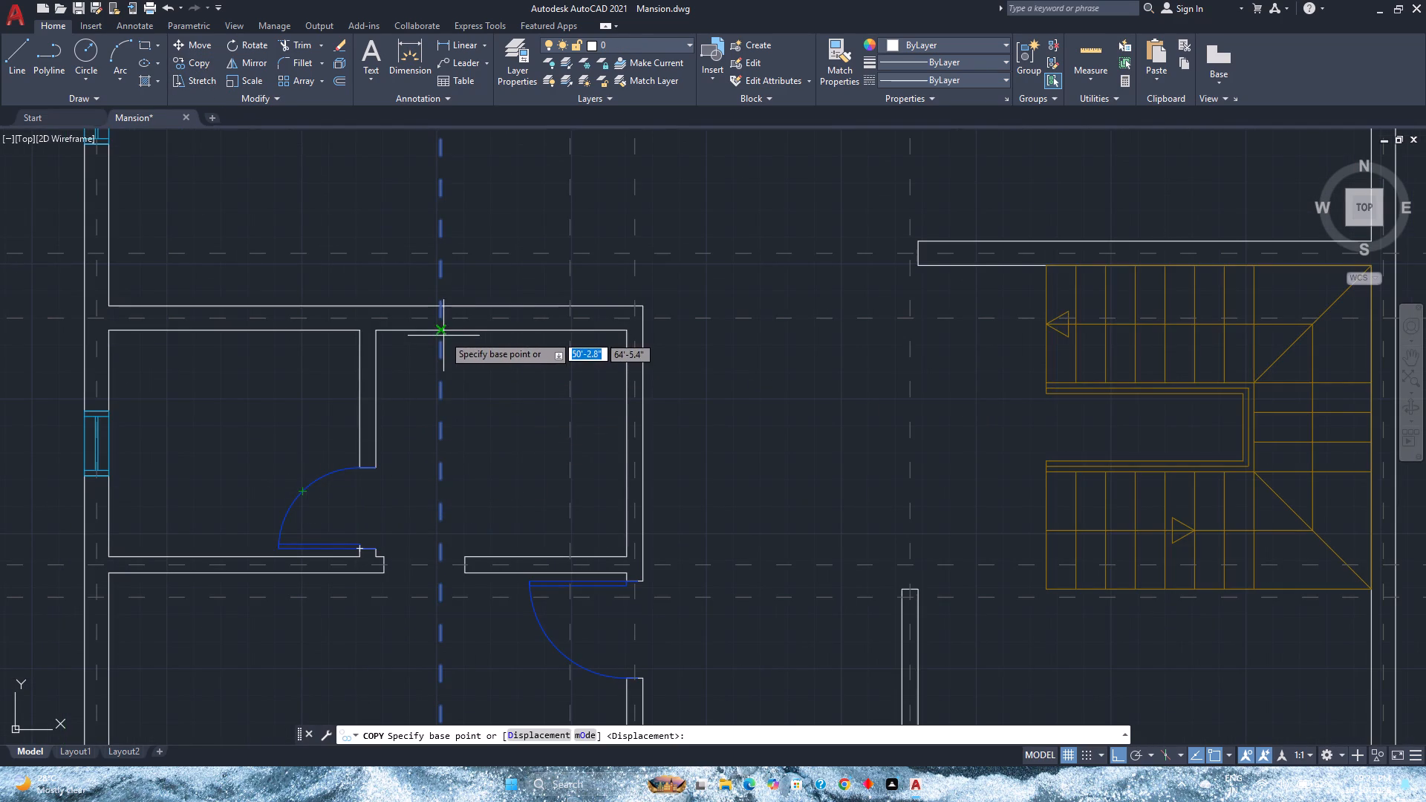
pyautogui.click(442, 333)
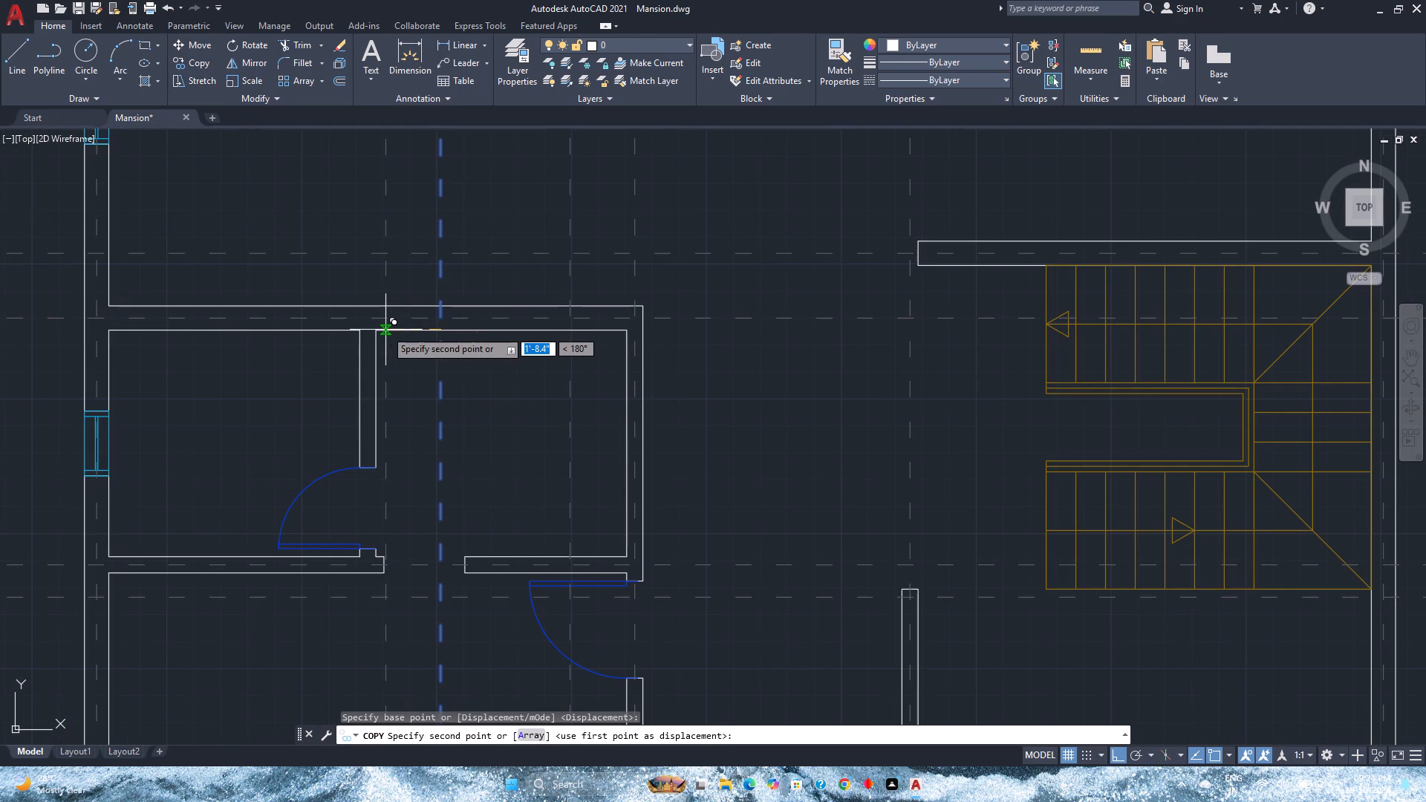
pyautogui.press('m')
pyautogui.write('2p')
pyautogui.press('Return')
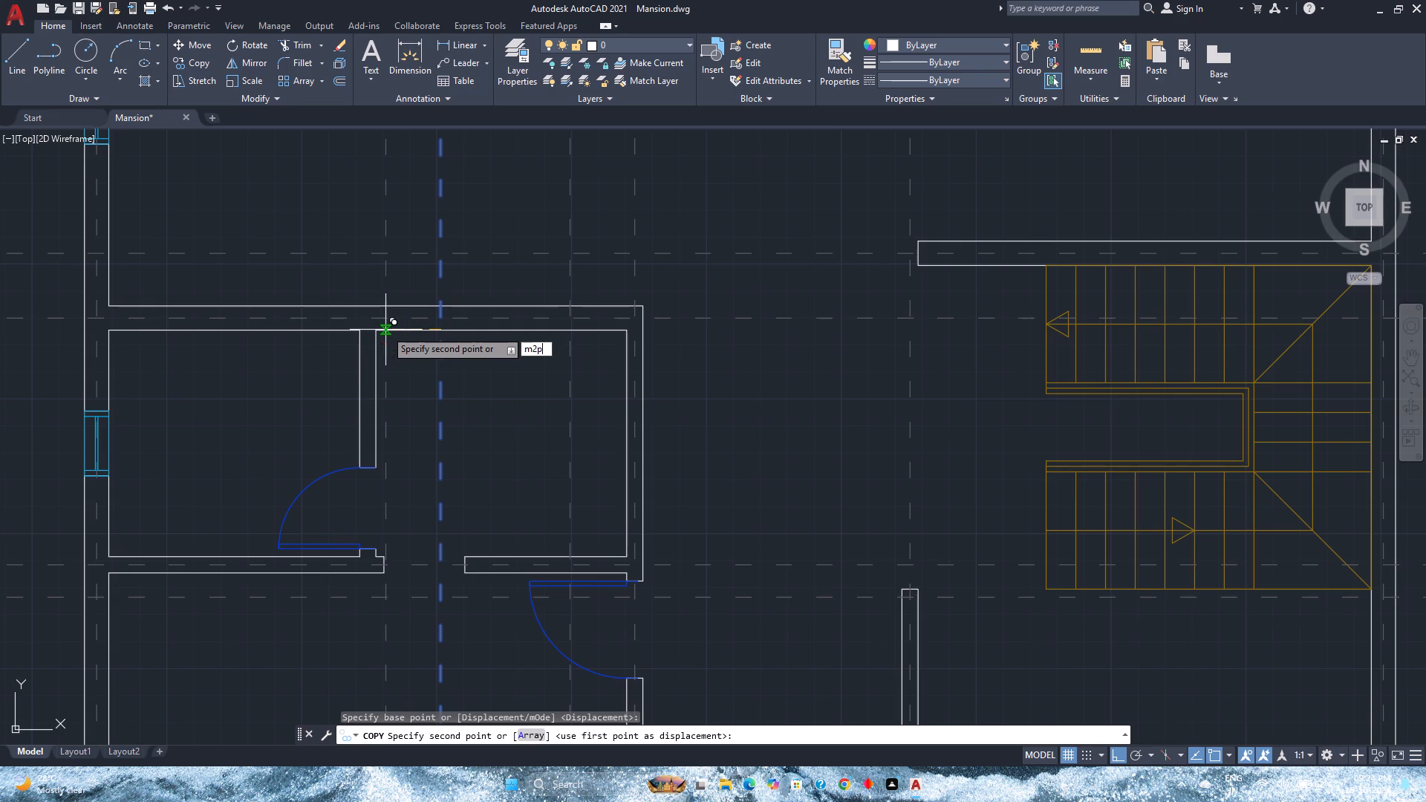
pyautogui.scroll(2, 378, 338)
pyautogui.click(369, 316)
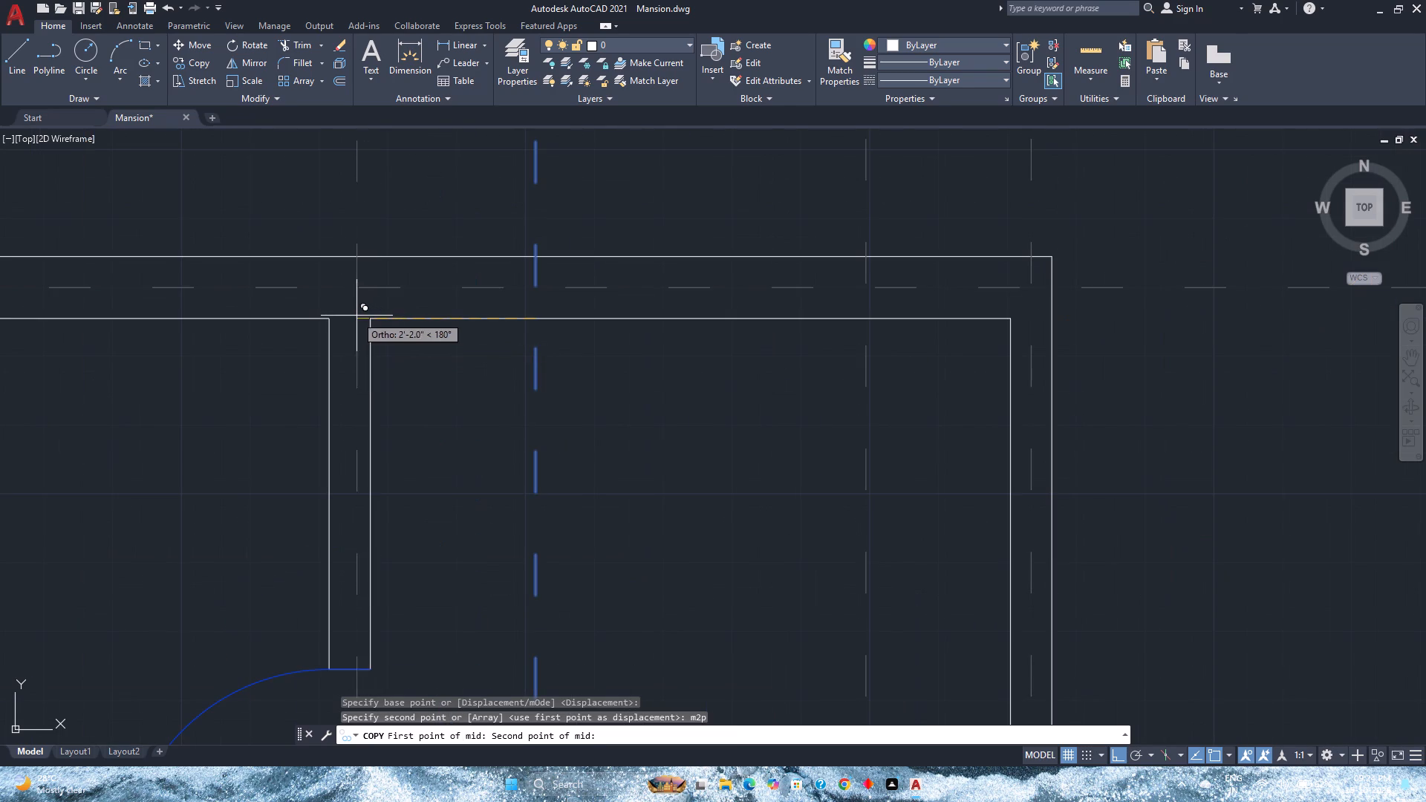
pyautogui.click(331, 317)
pyautogui.scroll(-2, 344, 322)
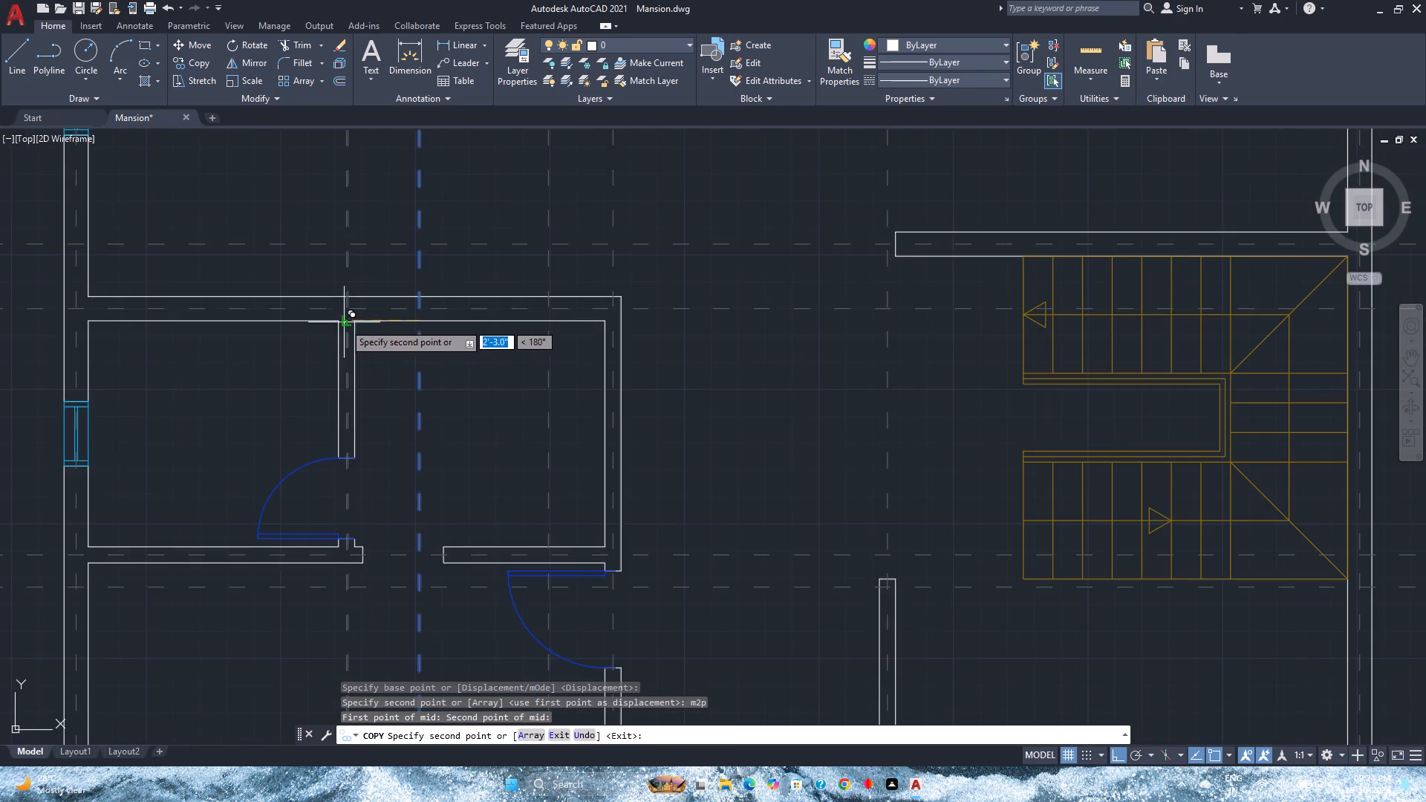
pyautogui.press('Escape')
# Save the drawing.
pyautogui.scroll(-3, 344, 323)
pyautogui.scroll(-1, 438, 387)
pyautogui.moveTo(452, 395); pyautogui.dragTo(417, 429, button='middle')
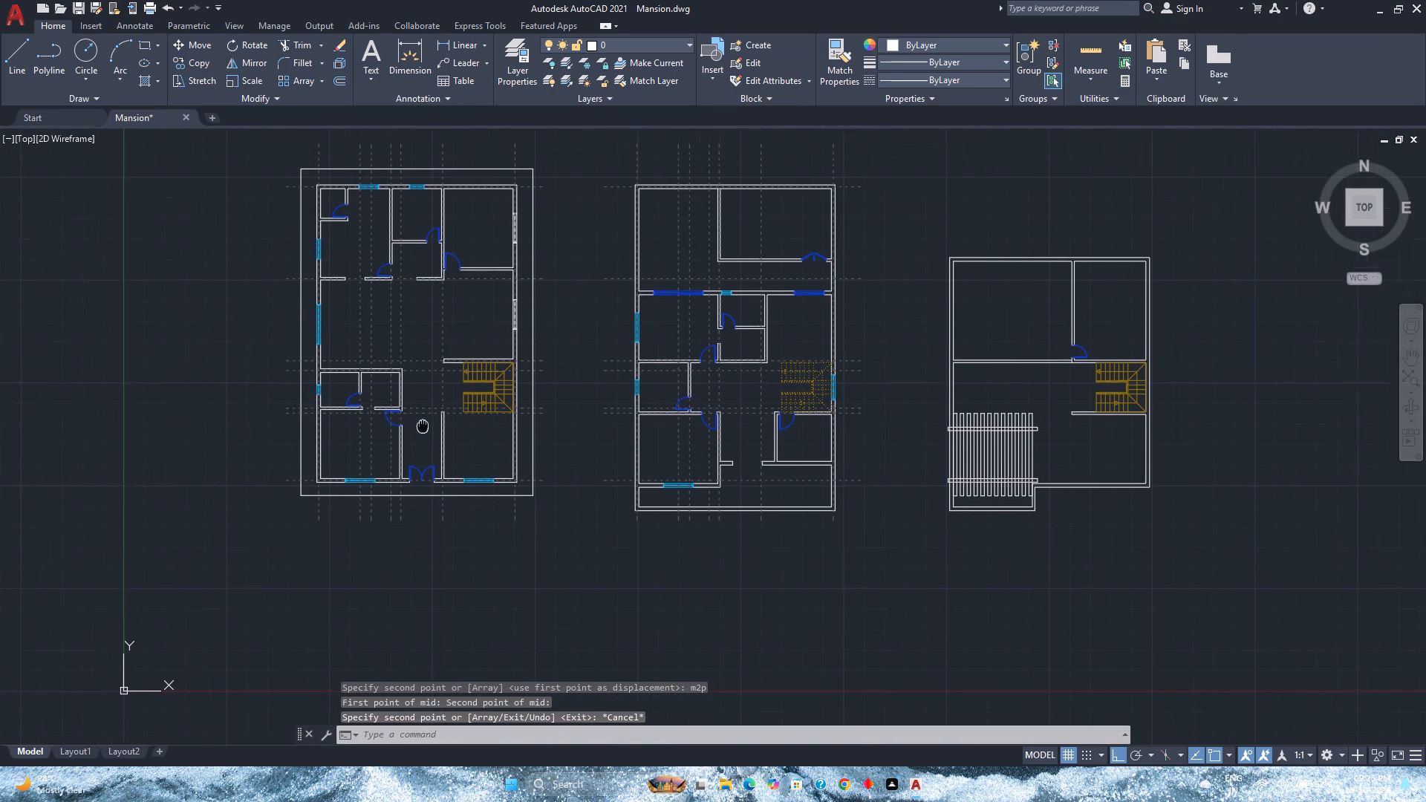
pyautogui.middleClick(398, 443)
pyautogui.moveTo(417, 429); pyautogui.dragTo(398, 443, button='middle')
pyautogui.scroll(-1, 389, 443)
pyautogui.hotkey('ctrl', 's')
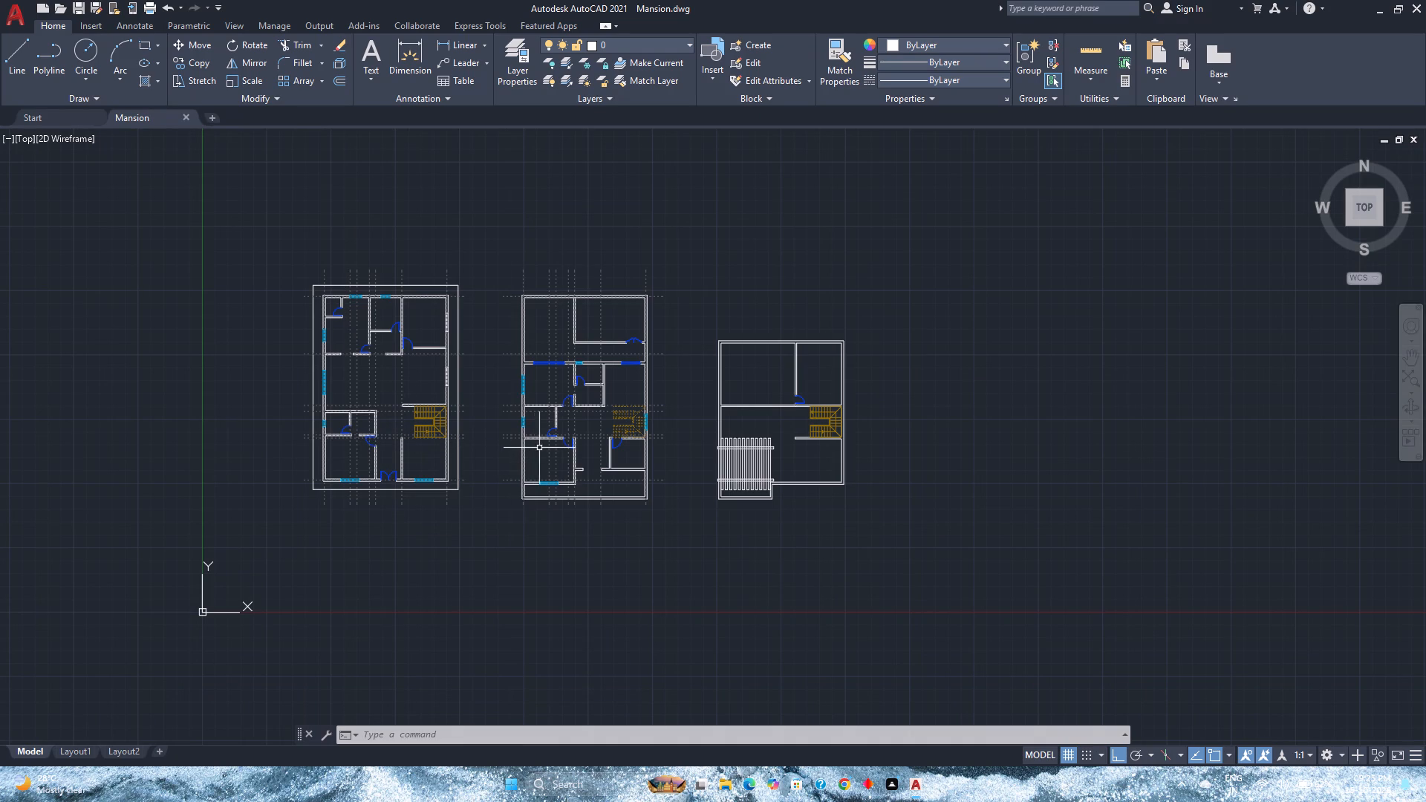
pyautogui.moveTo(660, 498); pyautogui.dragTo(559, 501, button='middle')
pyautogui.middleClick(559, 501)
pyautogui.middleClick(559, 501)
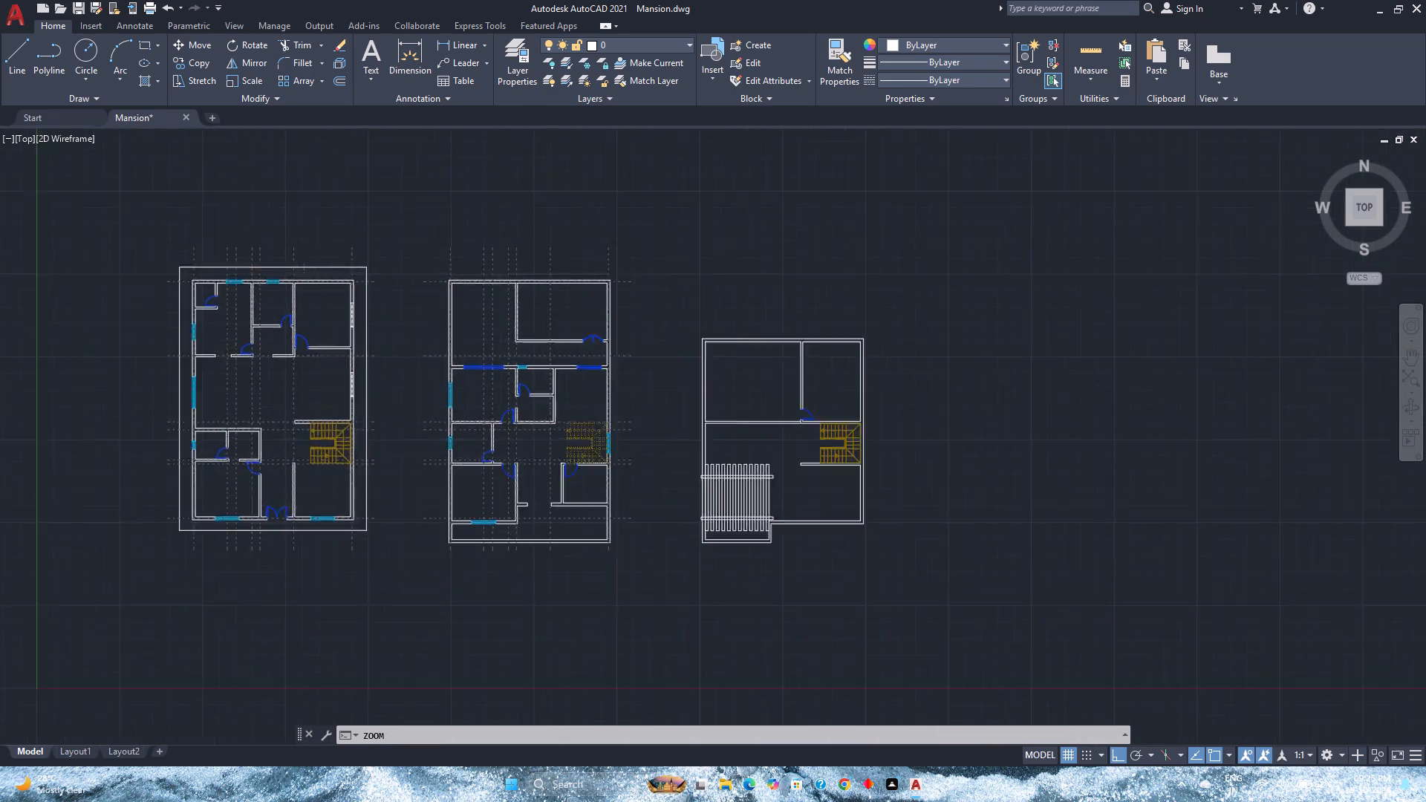
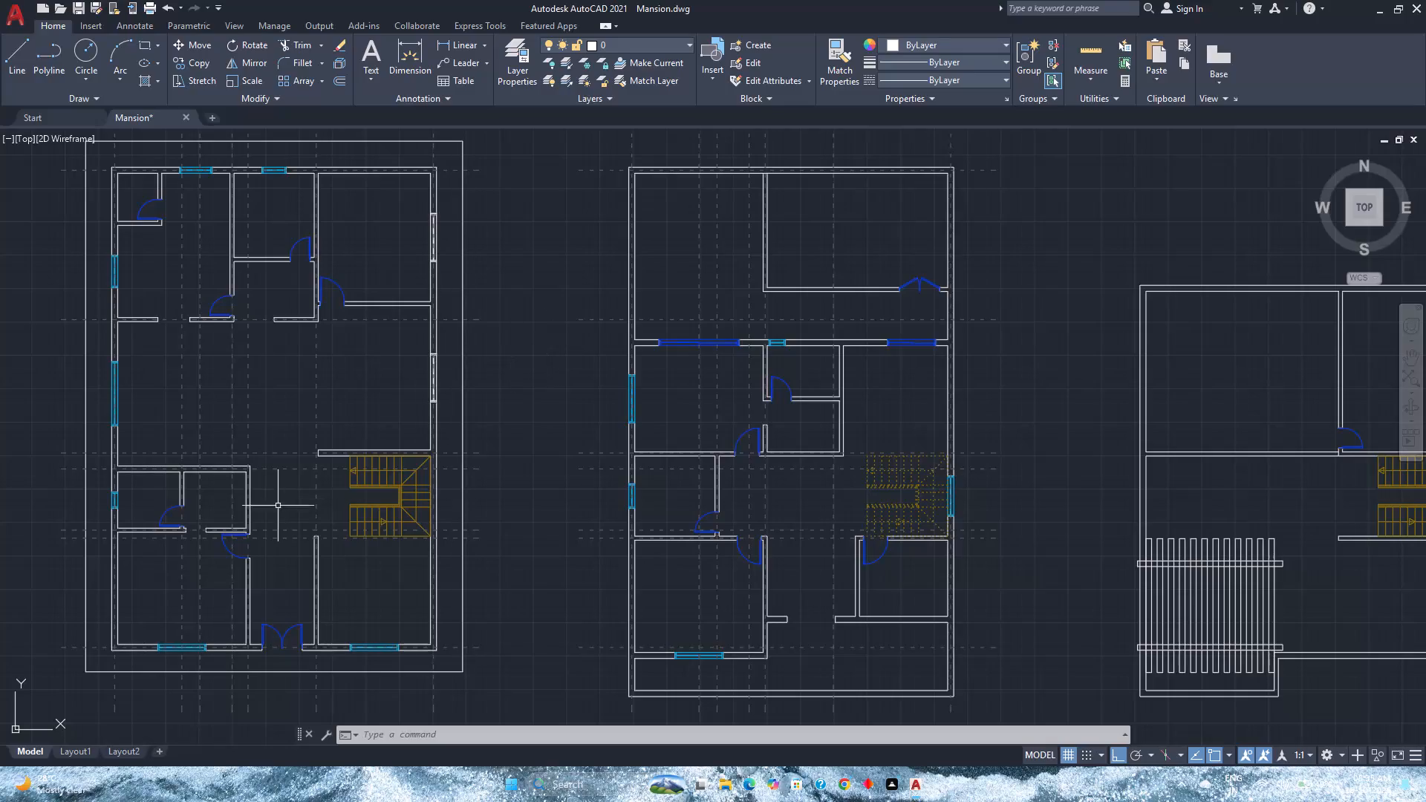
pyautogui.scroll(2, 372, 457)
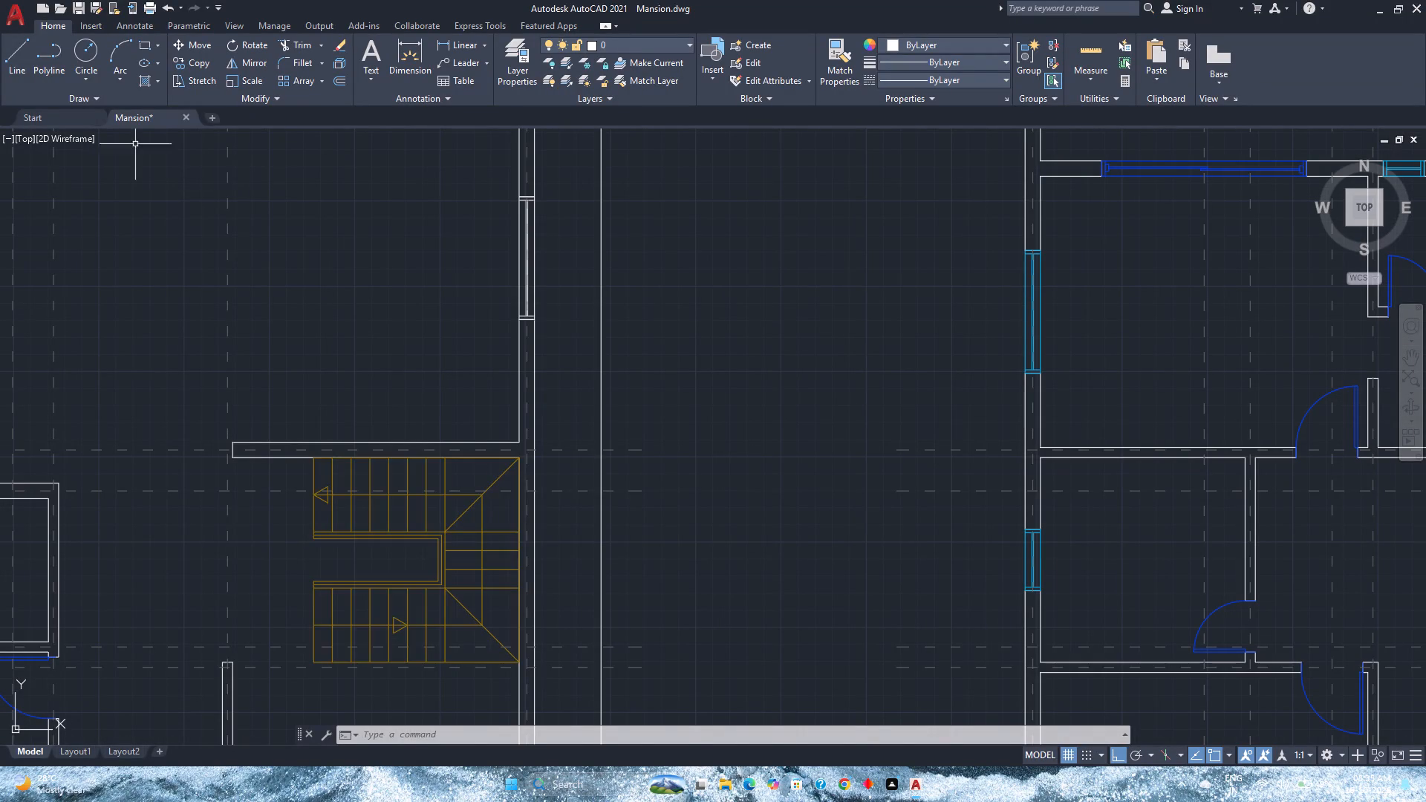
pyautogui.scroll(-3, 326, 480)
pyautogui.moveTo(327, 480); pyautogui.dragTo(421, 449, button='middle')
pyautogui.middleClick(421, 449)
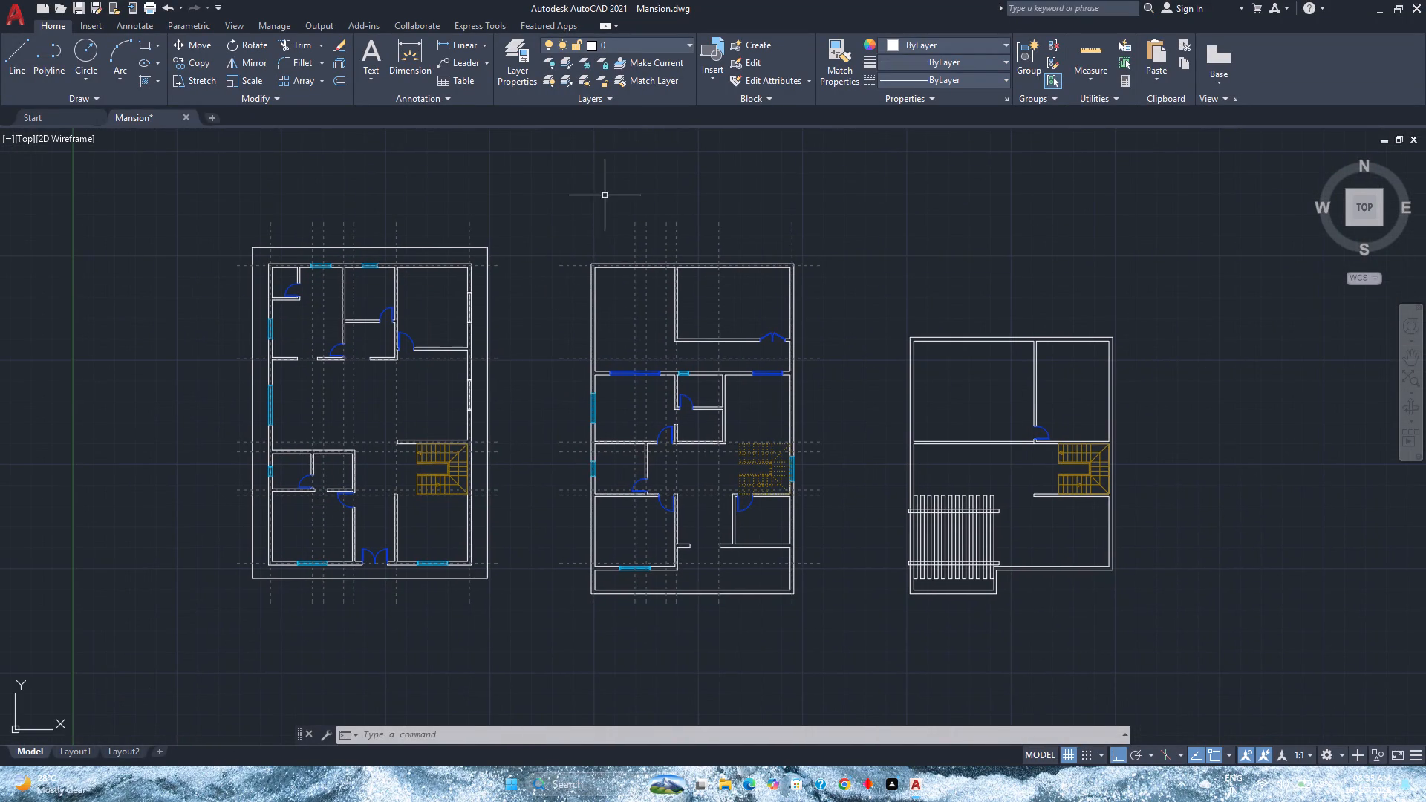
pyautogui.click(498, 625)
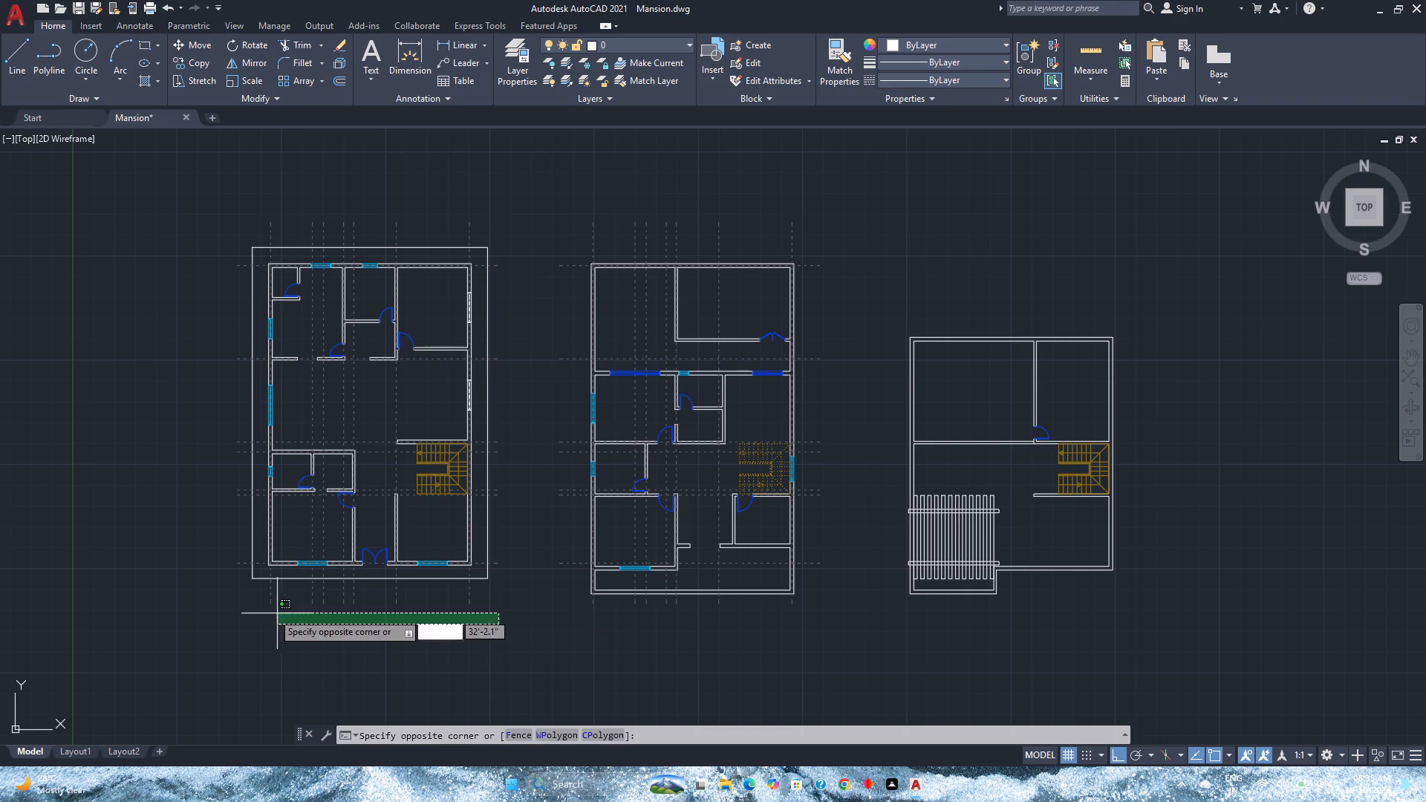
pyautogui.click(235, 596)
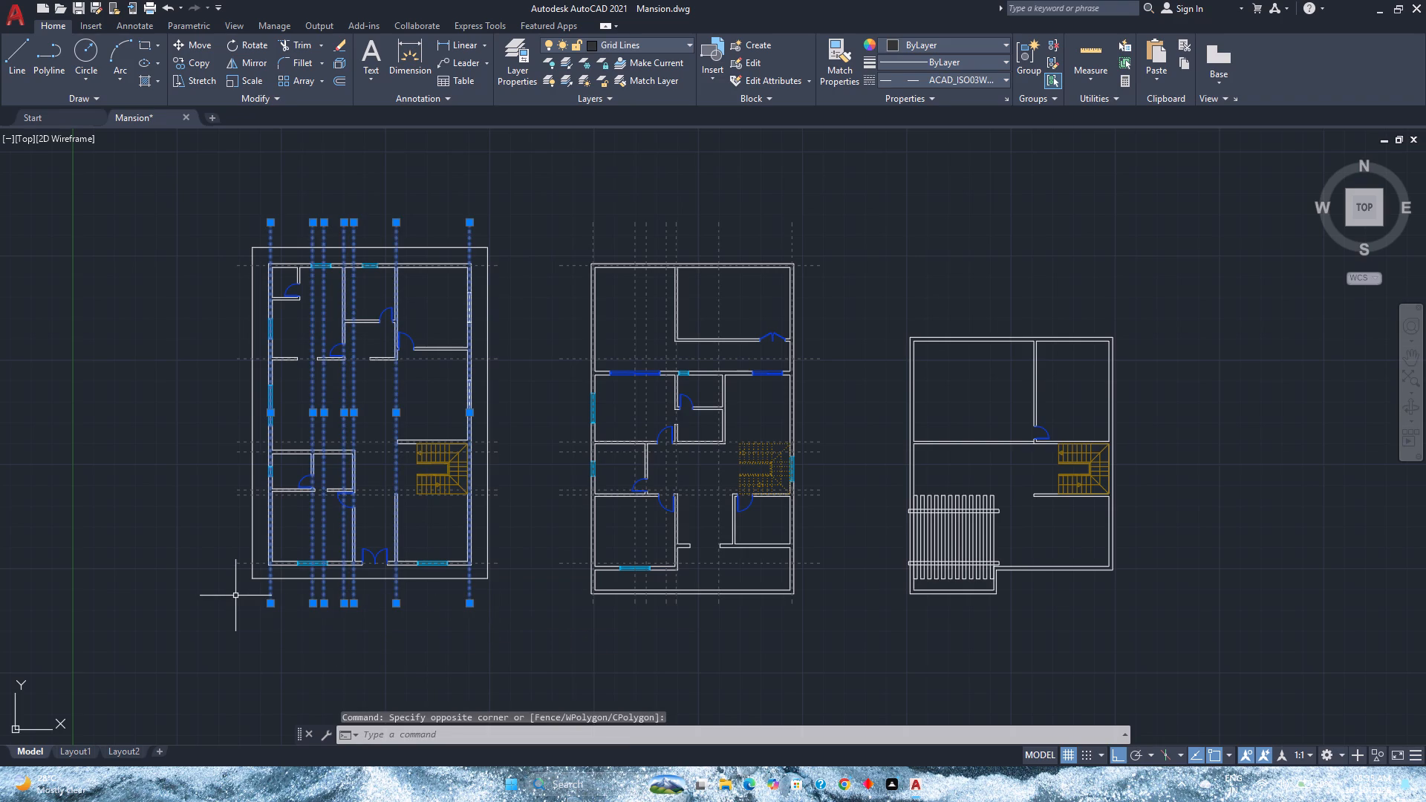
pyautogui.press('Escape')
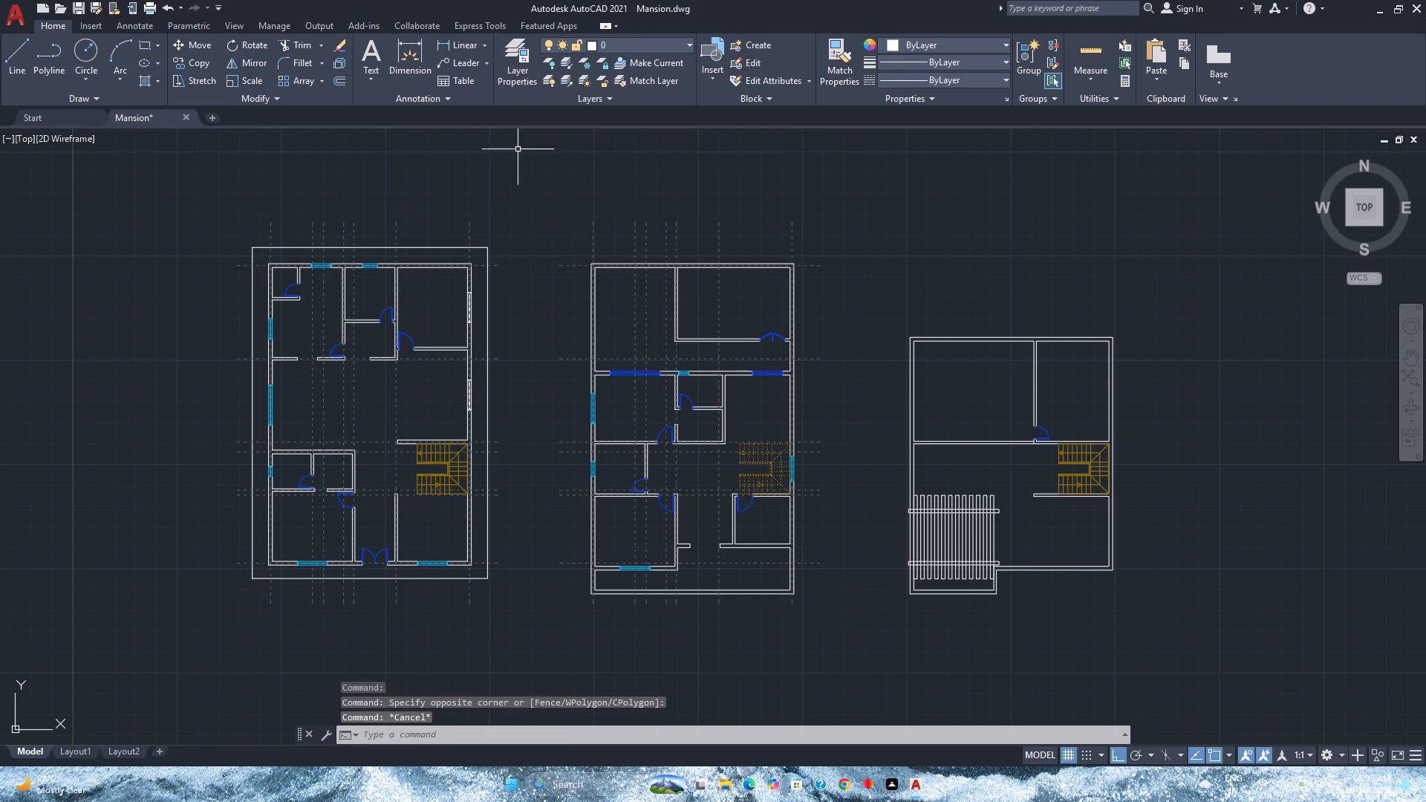
# Lock the Grid Lines layer and turn it off.
pyautogui.click(668, 47)
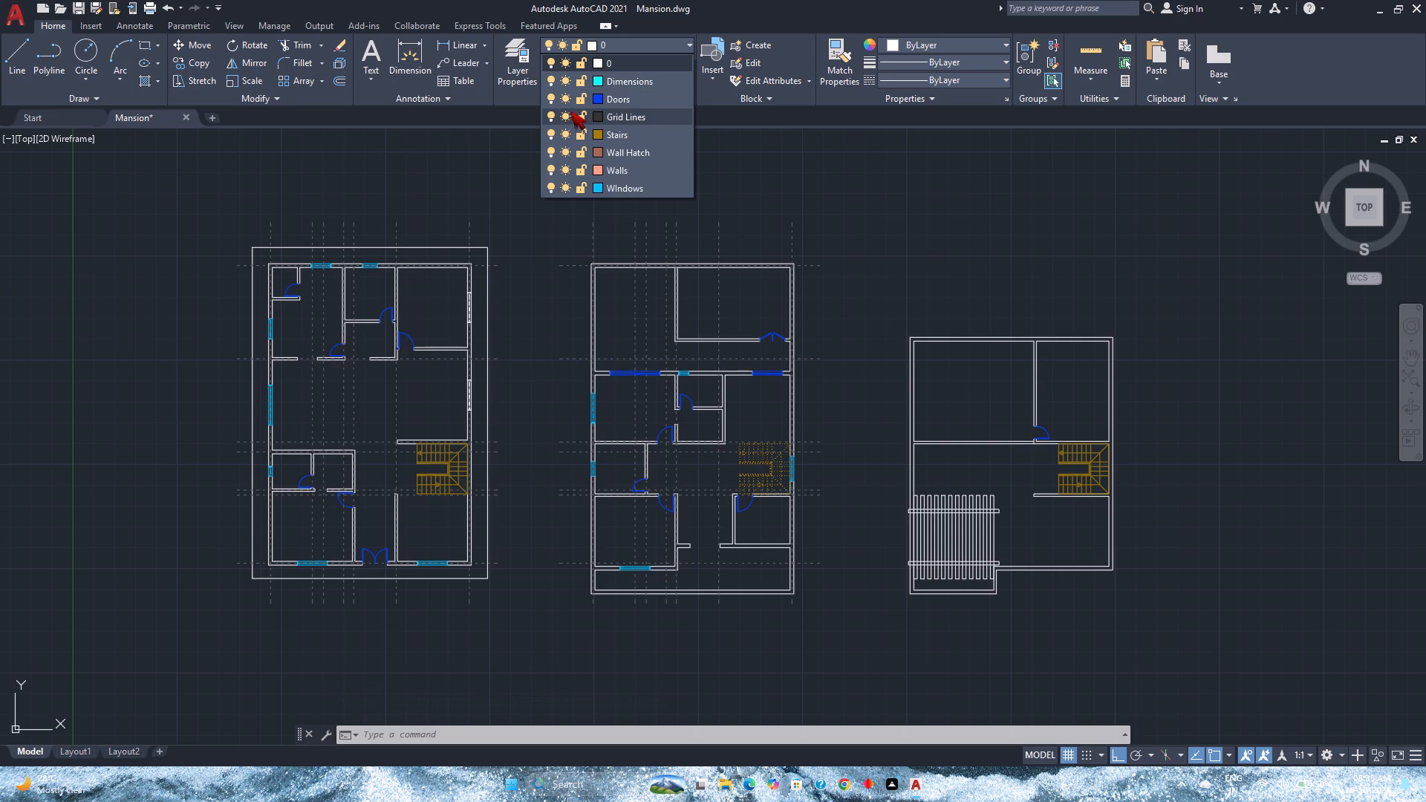
pyautogui.click(579, 115)
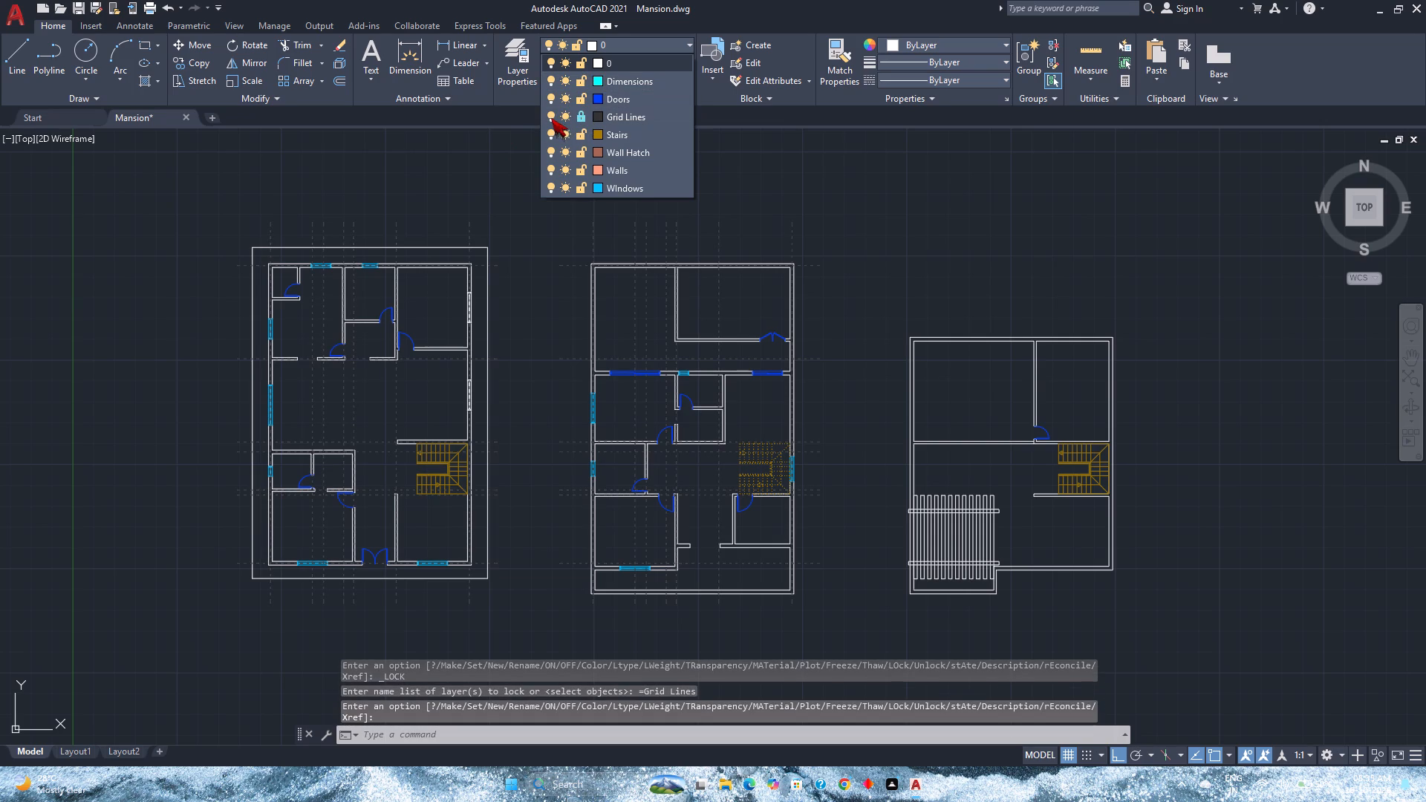
pyautogui.click(550, 117)
pyautogui.press('Escape')
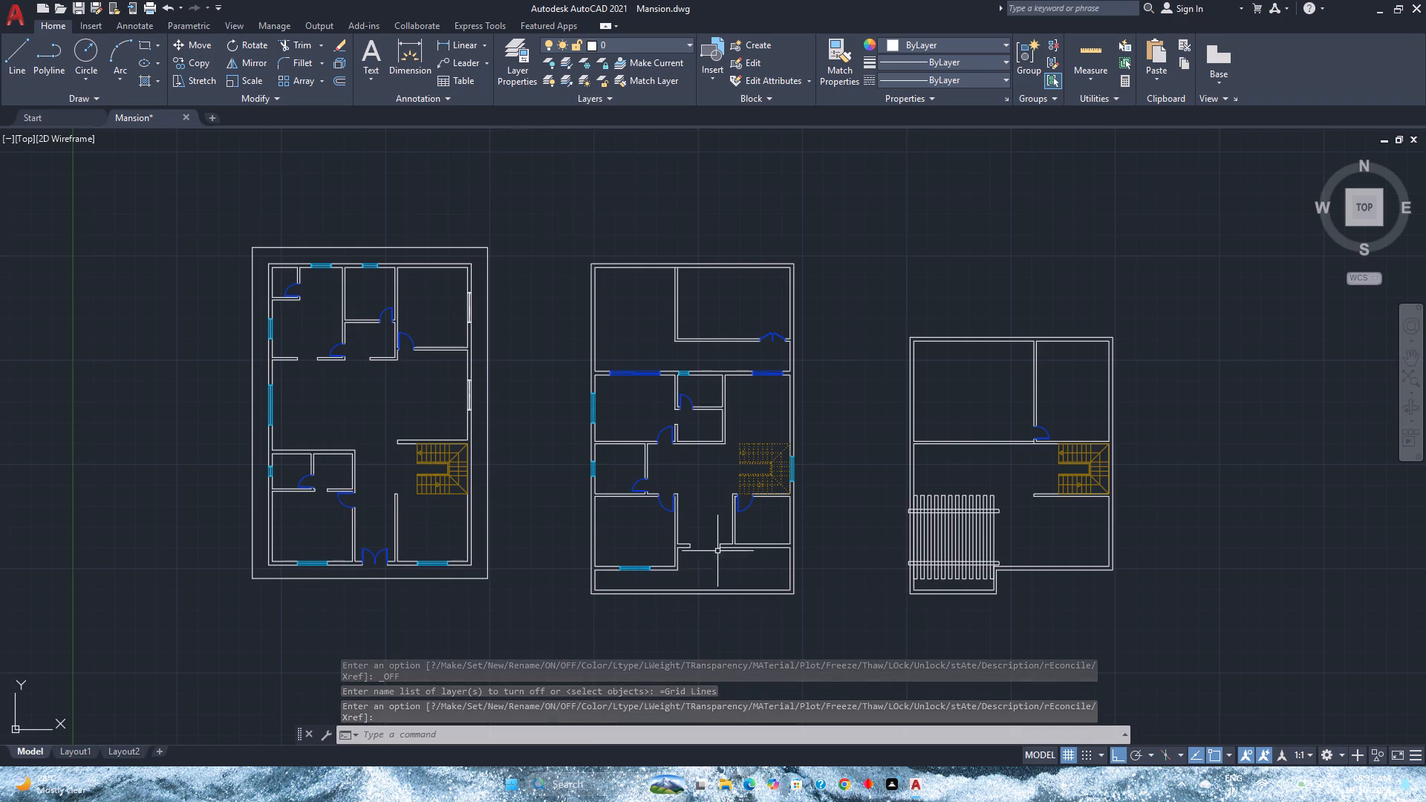
# In the middle floor plan, draw a line across the south wall of the room below the dashed stairs, starting at the wall line's midpoint.
pyautogui.scroll(2, 708, 533)
pyautogui.moveTo(680, 543); pyautogui.dragTo(712, 469, button='middle')
pyautogui.middleClick(712, 469)
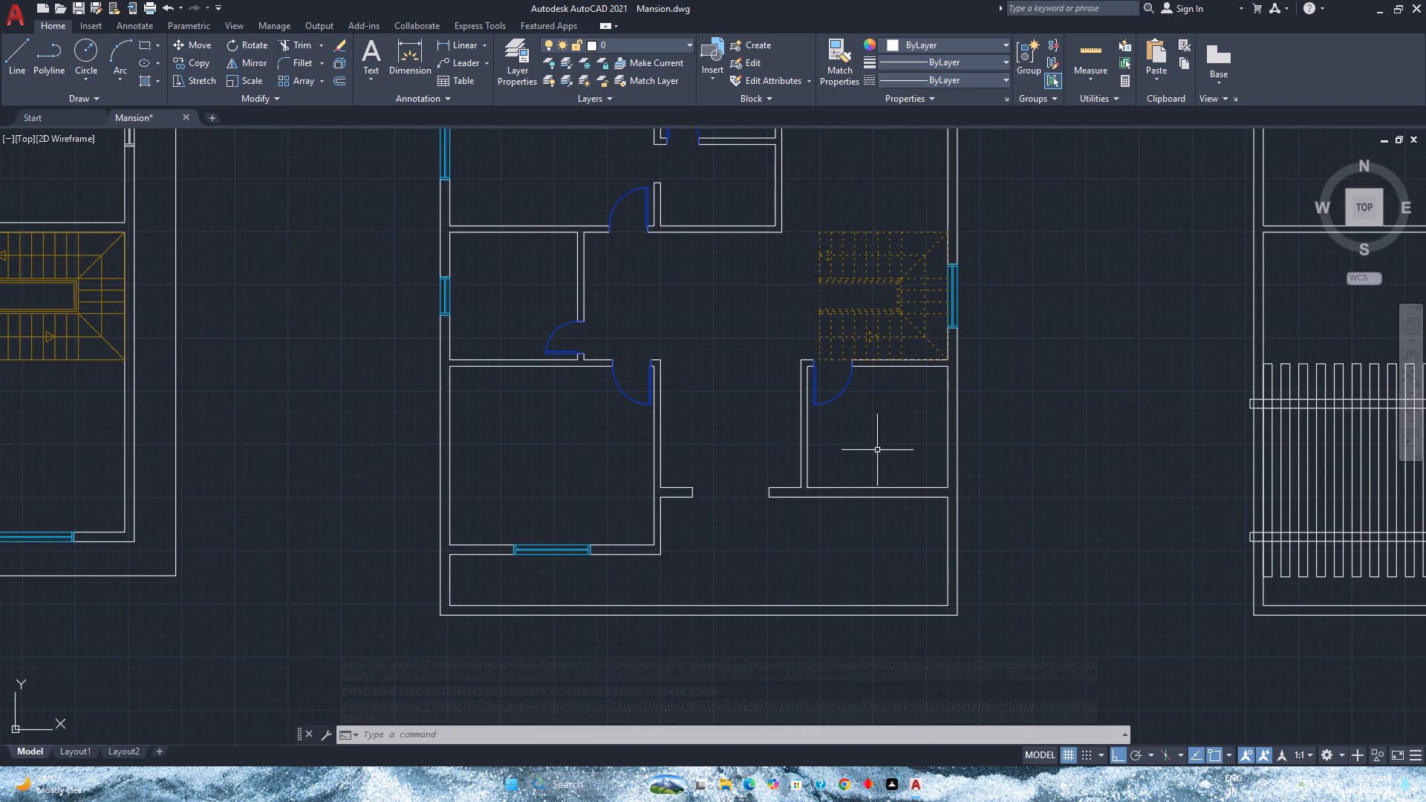
pyautogui.moveTo(913, 443); pyautogui.dragTo(761, 446, button='middle')
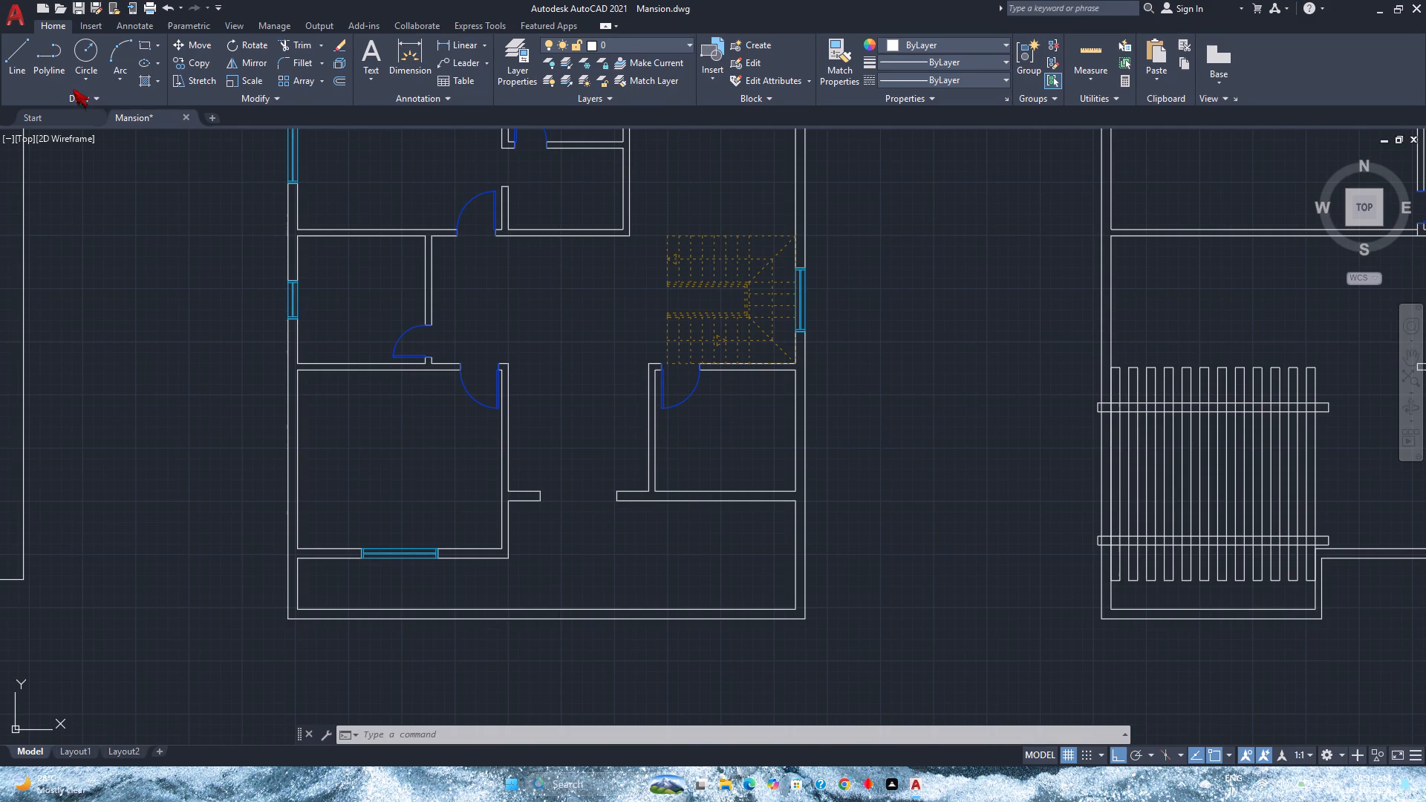
pyautogui.click(21, 50)
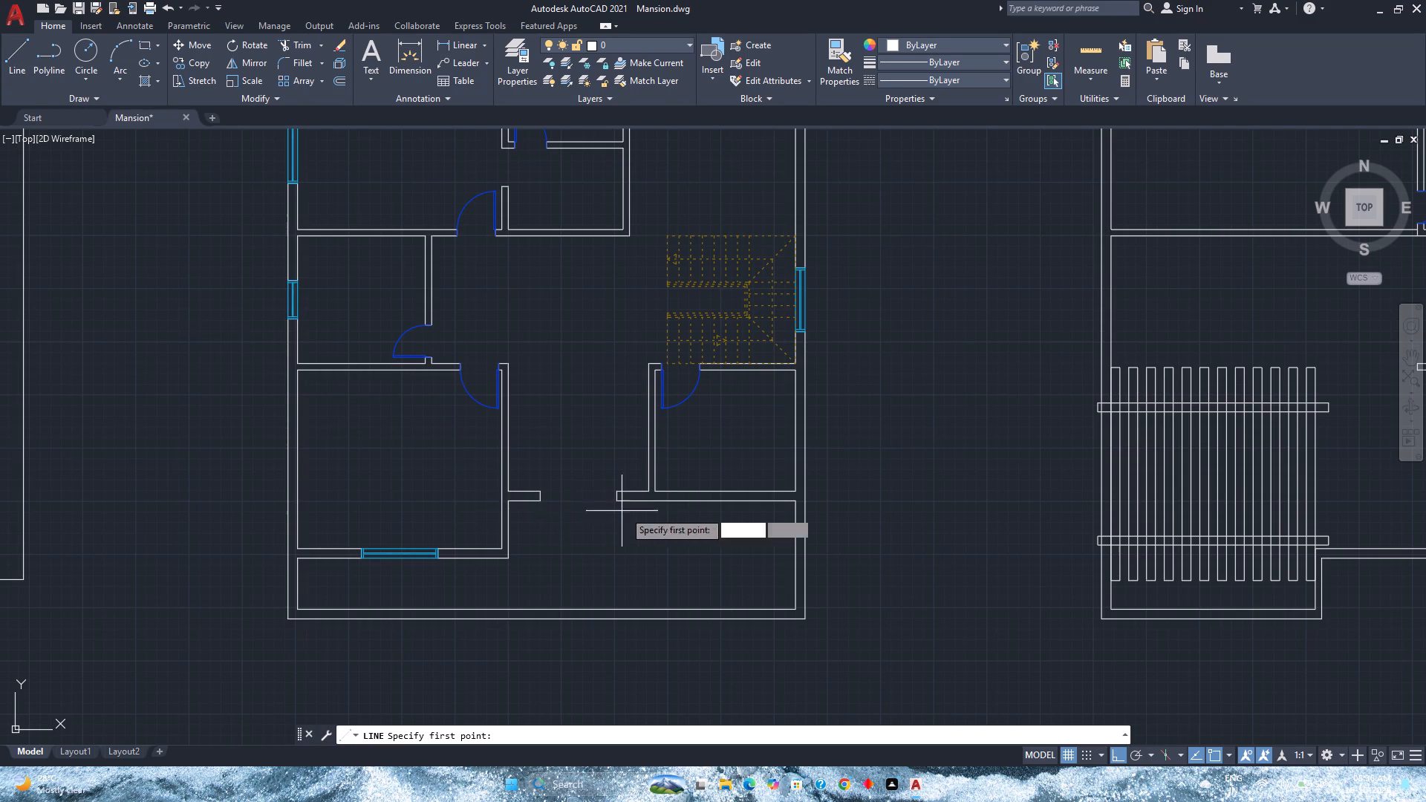
pyautogui.scroll(2, 703, 489)
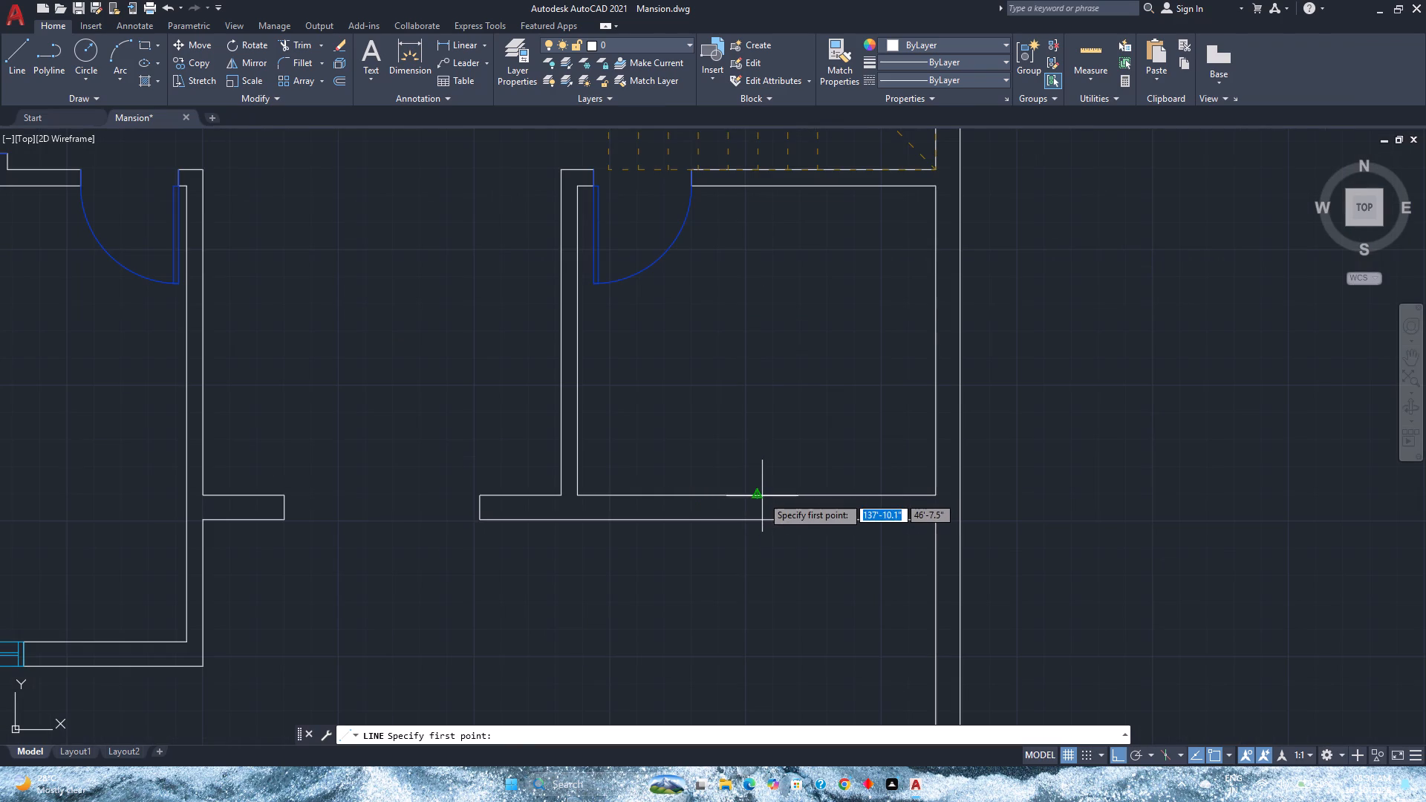
pyautogui.click(760, 495)
pyautogui.click(757, 521)
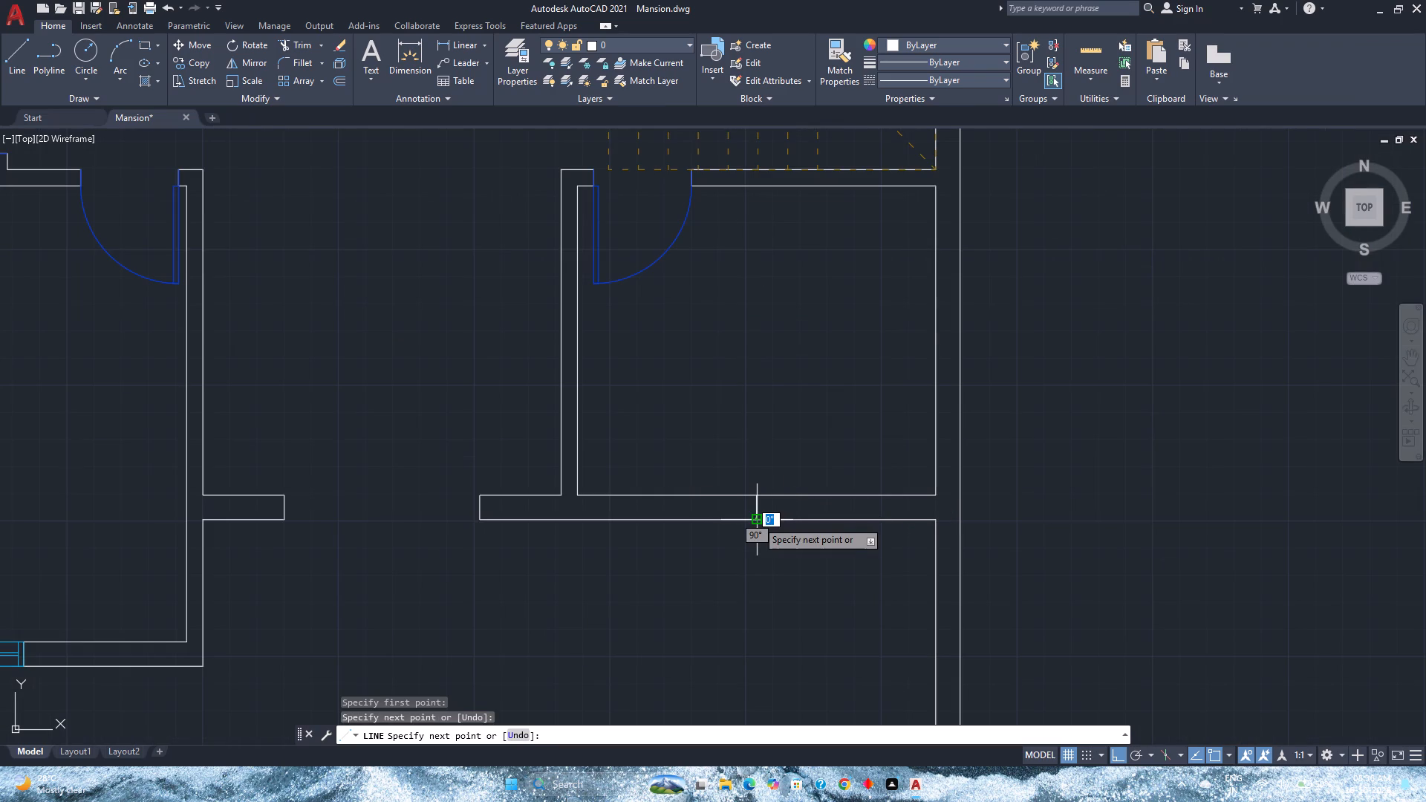
pyautogui.press('Escape')
# Offset the wall's midpoint line by 3' to both sides to mark the edges of the window opening.
pyautogui.click(348, 78)
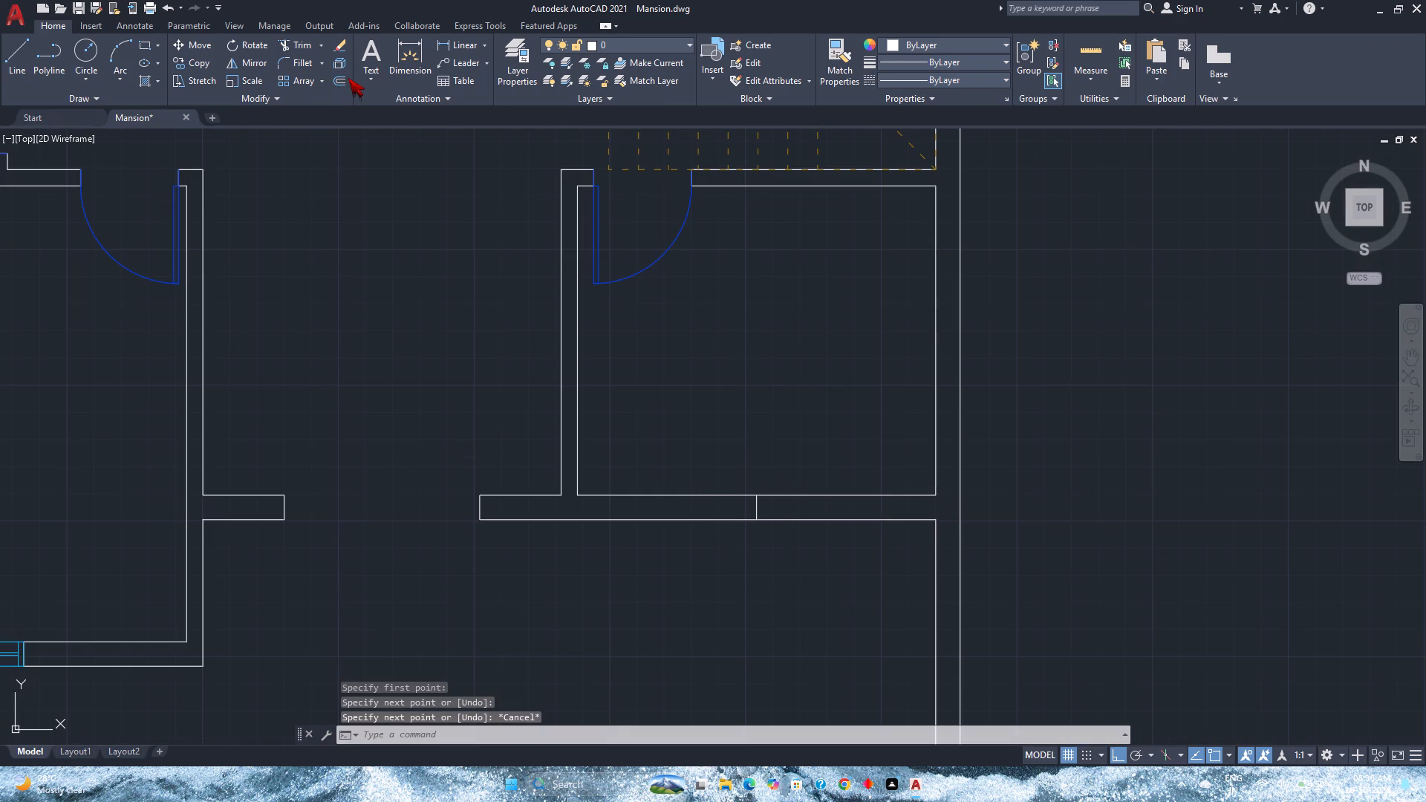
pyautogui.click(344, 82)
pyautogui.write("3'")
pyautogui.press('Return')
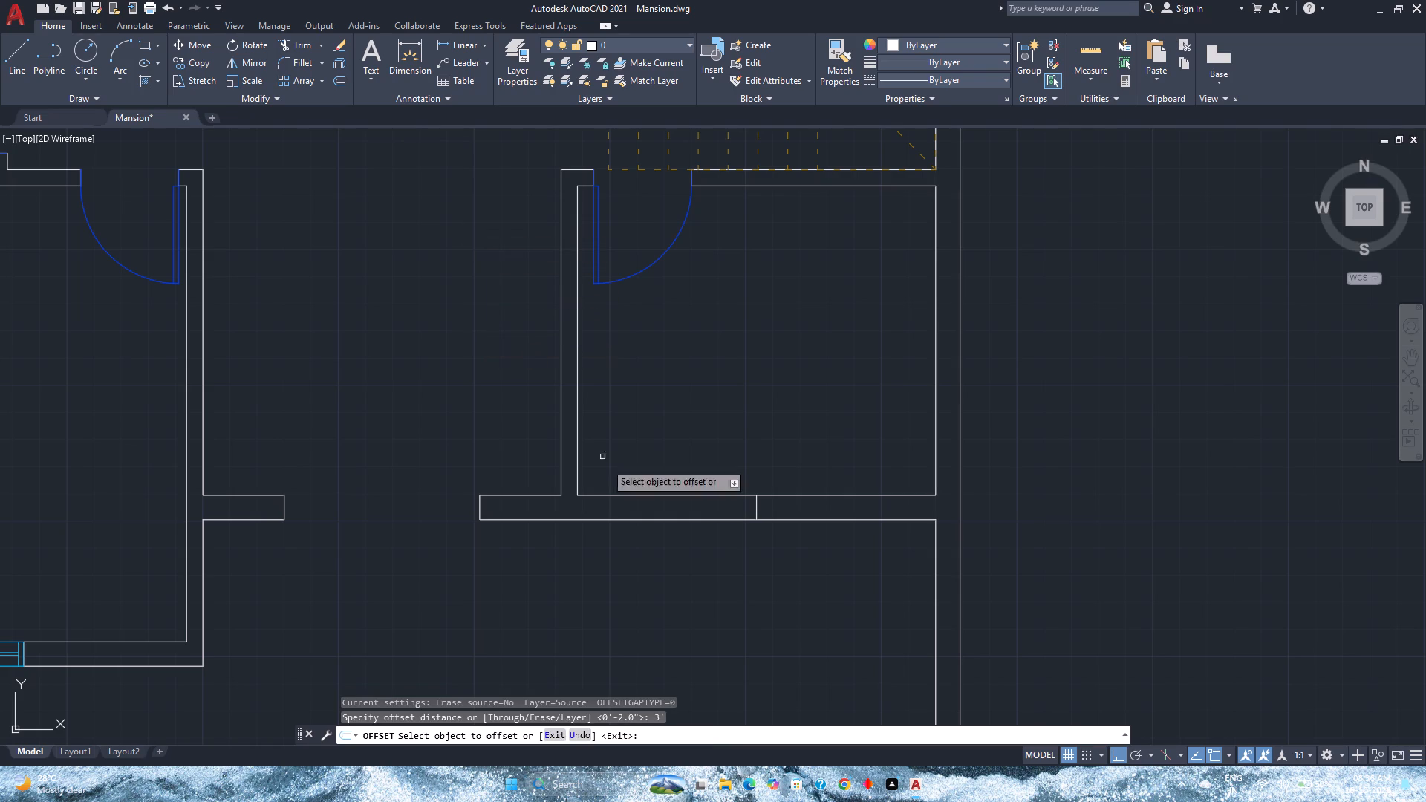
pyautogui.click(758, 506)
pyautogui.click(640, 506)
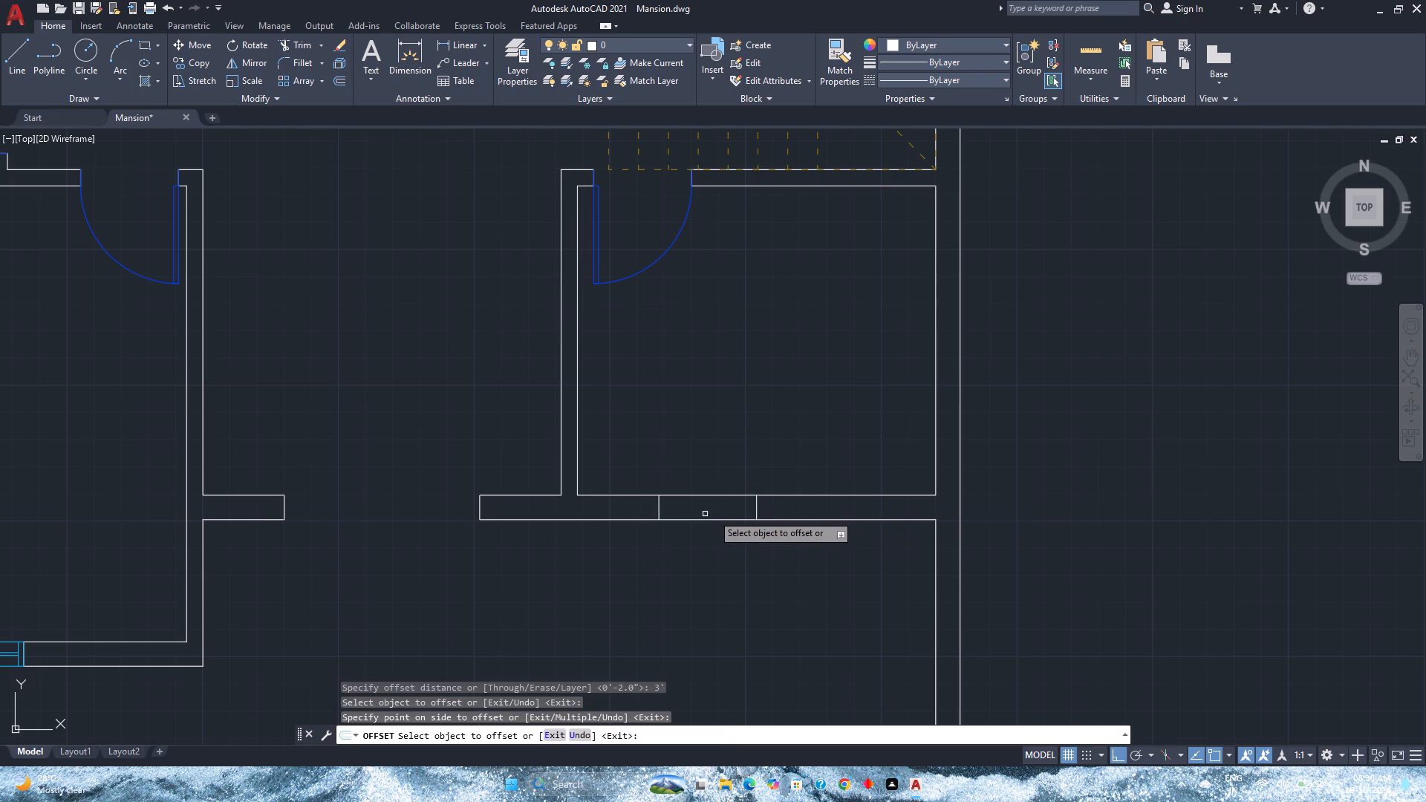
pyautogui.click(757, 506)
pyautogui.click(821, 504)
pyautogui.press('space')
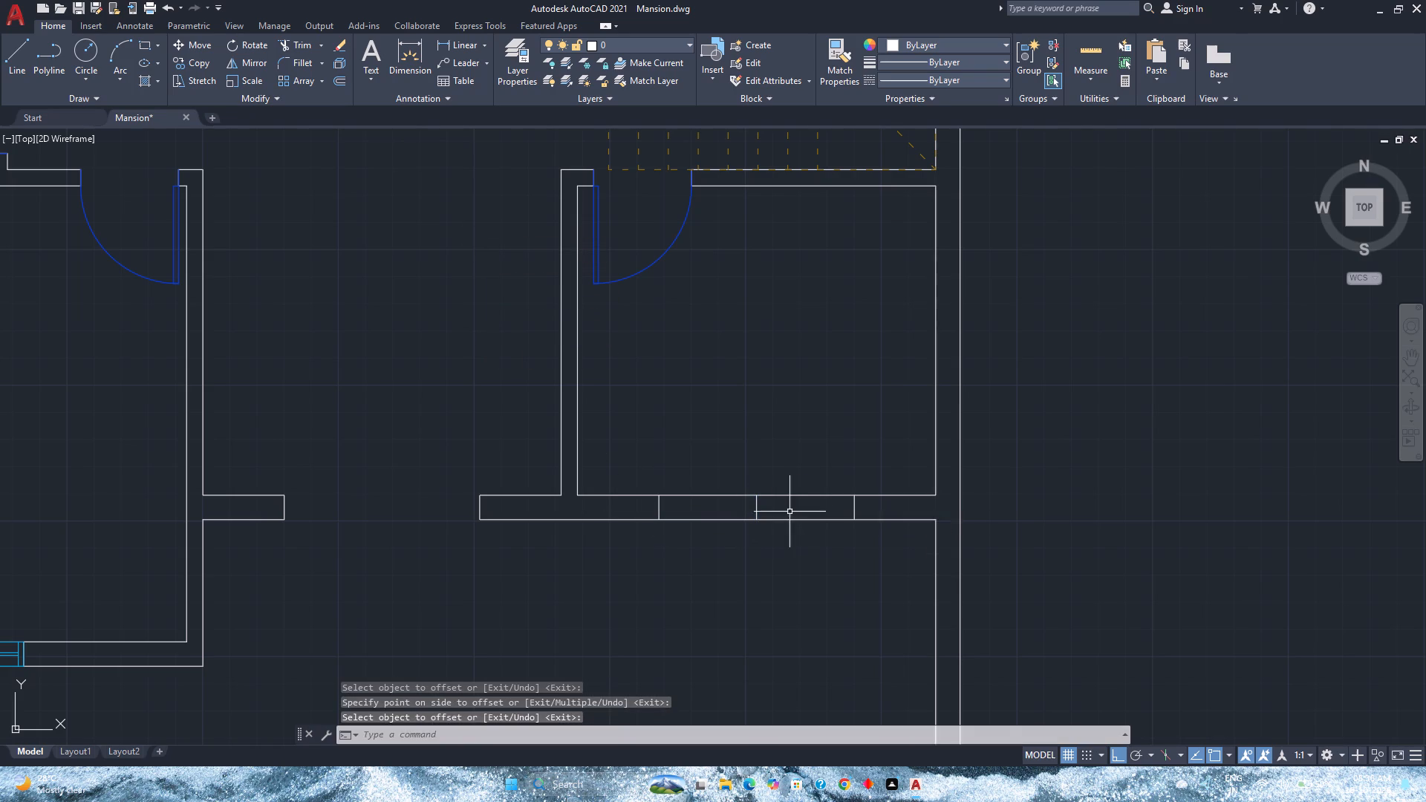
# Delete the original centre line between the two offset lines in the south wall.
pyautogui.scroll(3, 766, 511)
pyautogui.click(766, 511)
pyautogui.click(668, 495)
pyautogui.press('Delete')
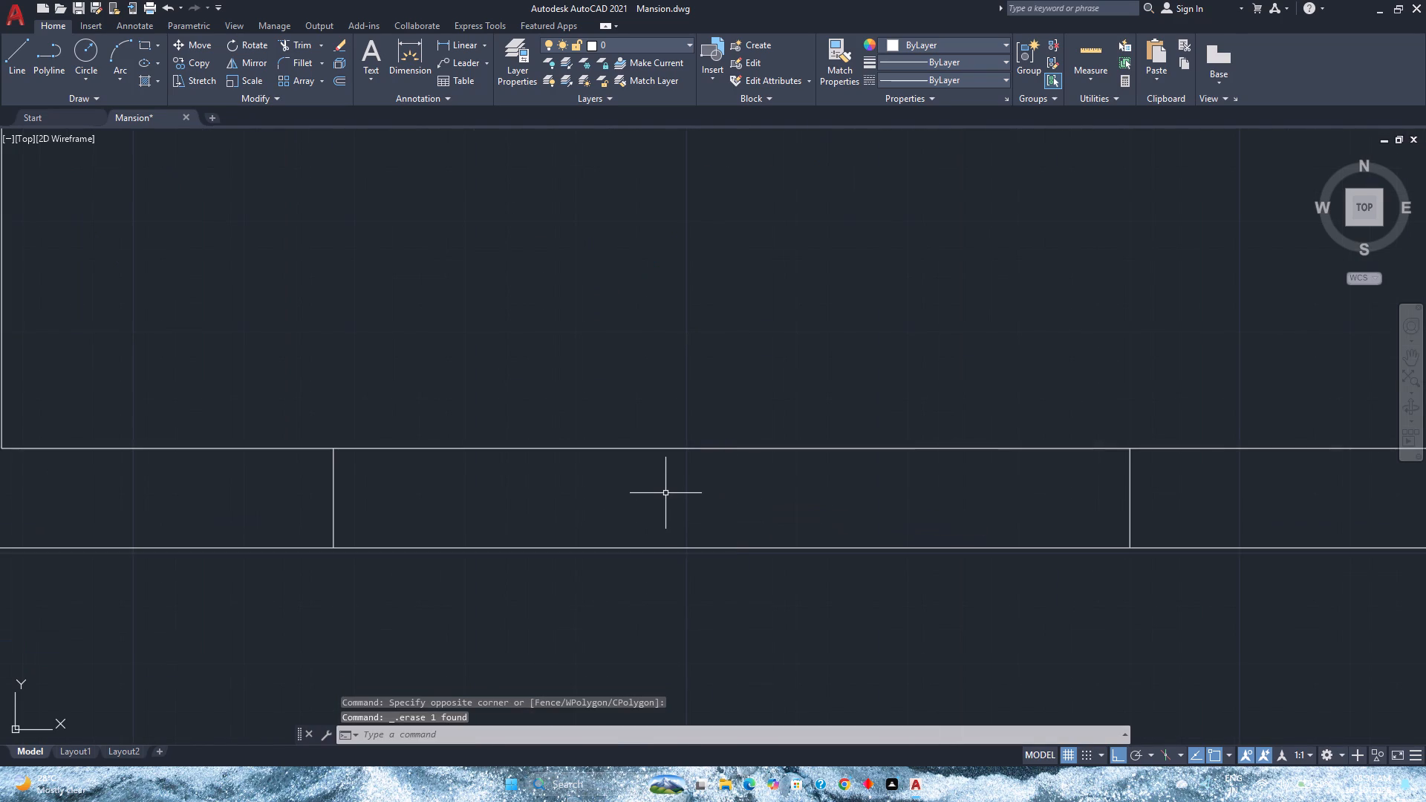
# Trim both wall lines between the two offset lines to cut the window opening.
pyautogui.write('tr')
pyautogui.press('Return')
pyautogui.click(664, 293)
pyautogui.click(656, 668)
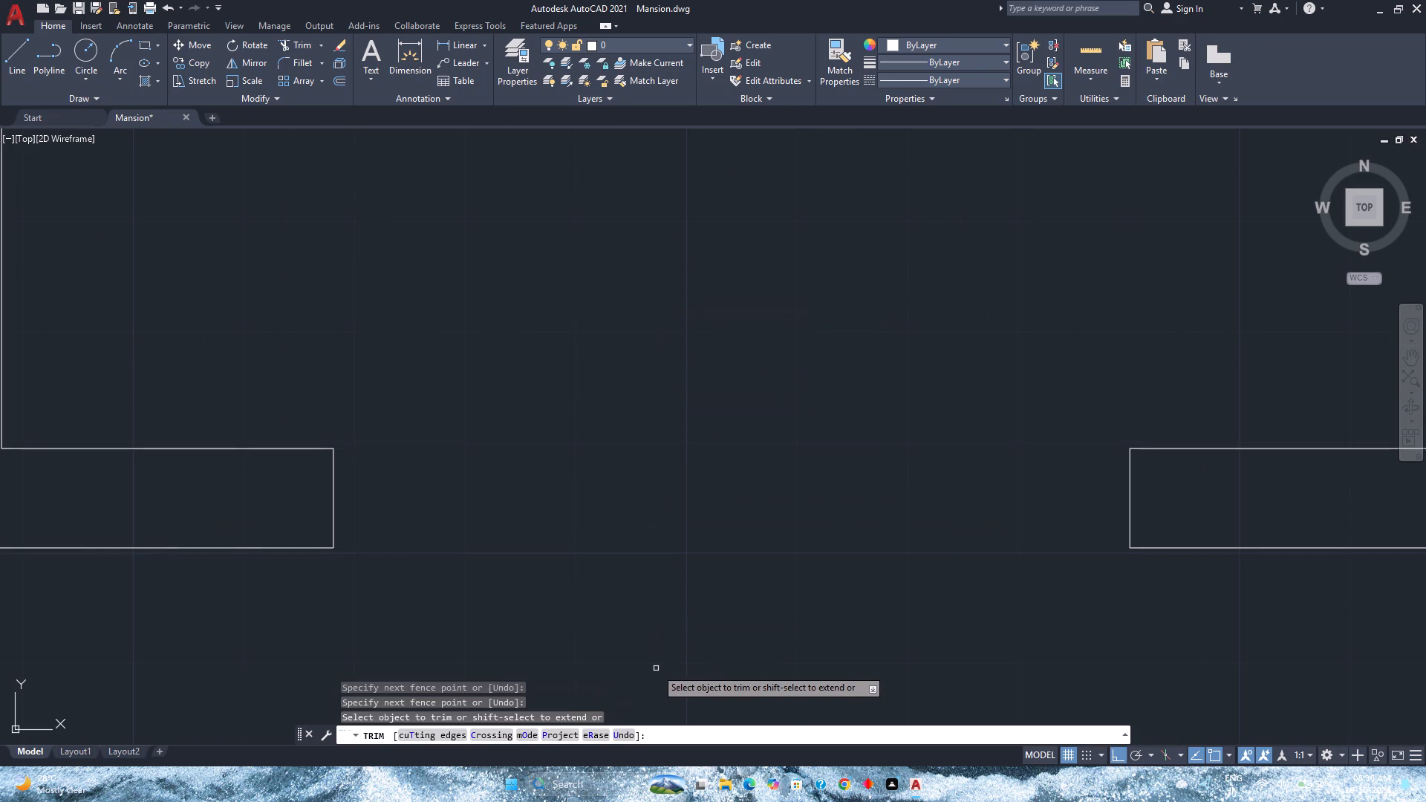
pyautogui.press('space')
# Copy the window from the southwest room's south wall into the new opening, using its lower-left corner as base point.
pyautogui.scroll(-4, 647, 636)
pyautogui.moveTo(641, 606); pyautogui.dragTo(635, 550, button='middle')
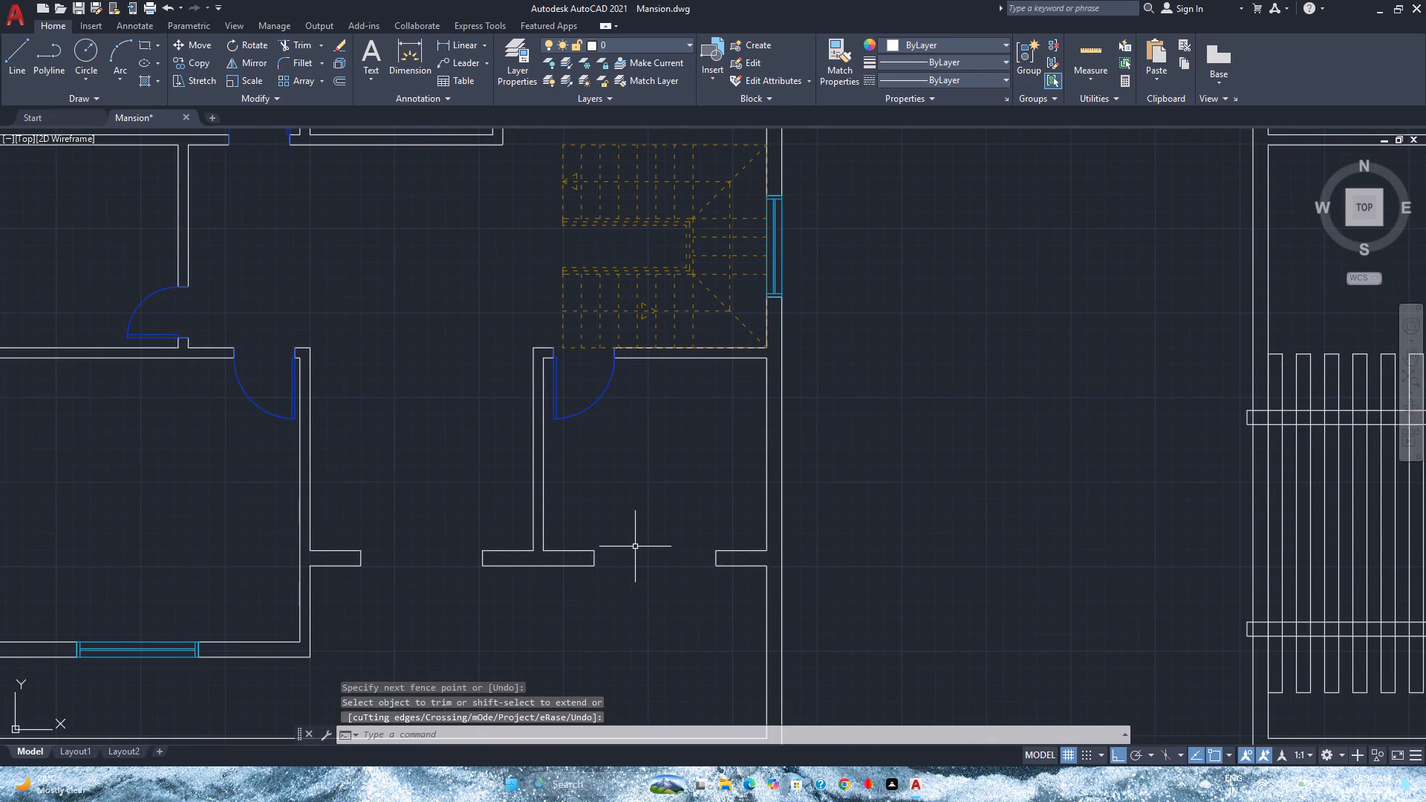
pyautogui.scroll(-2, 635, 547)
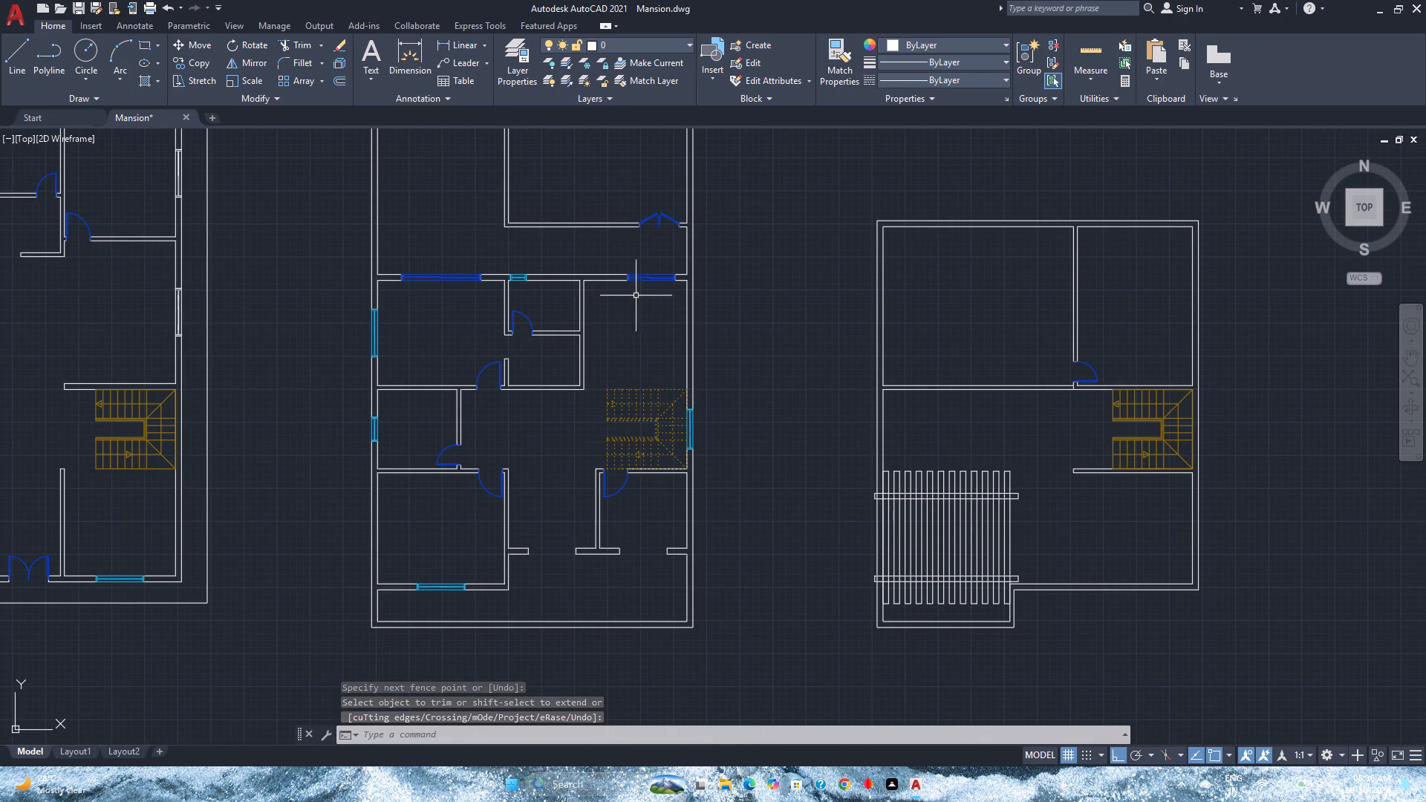
pyautogui.scroll(1, 447, 615)
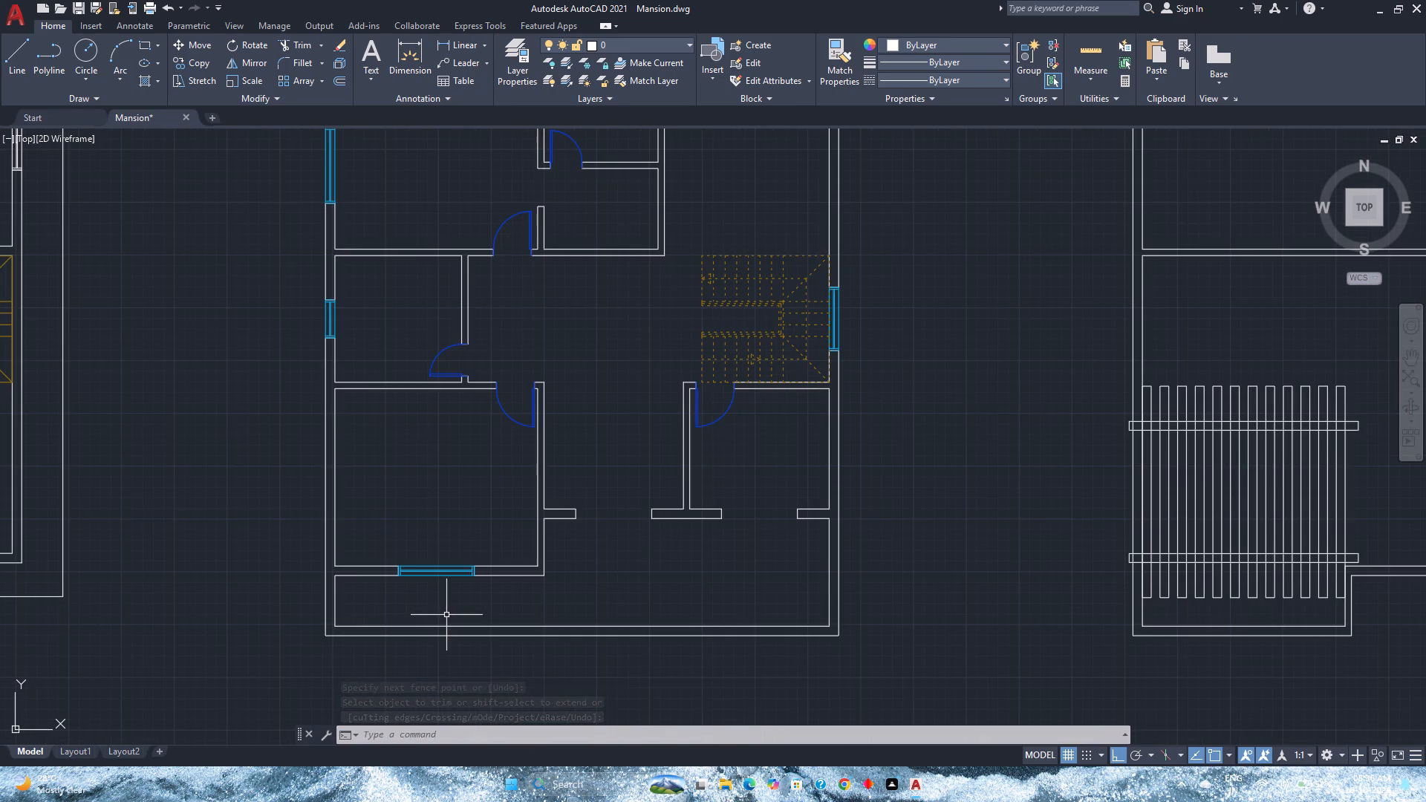
pyautogui.click(430, 571)
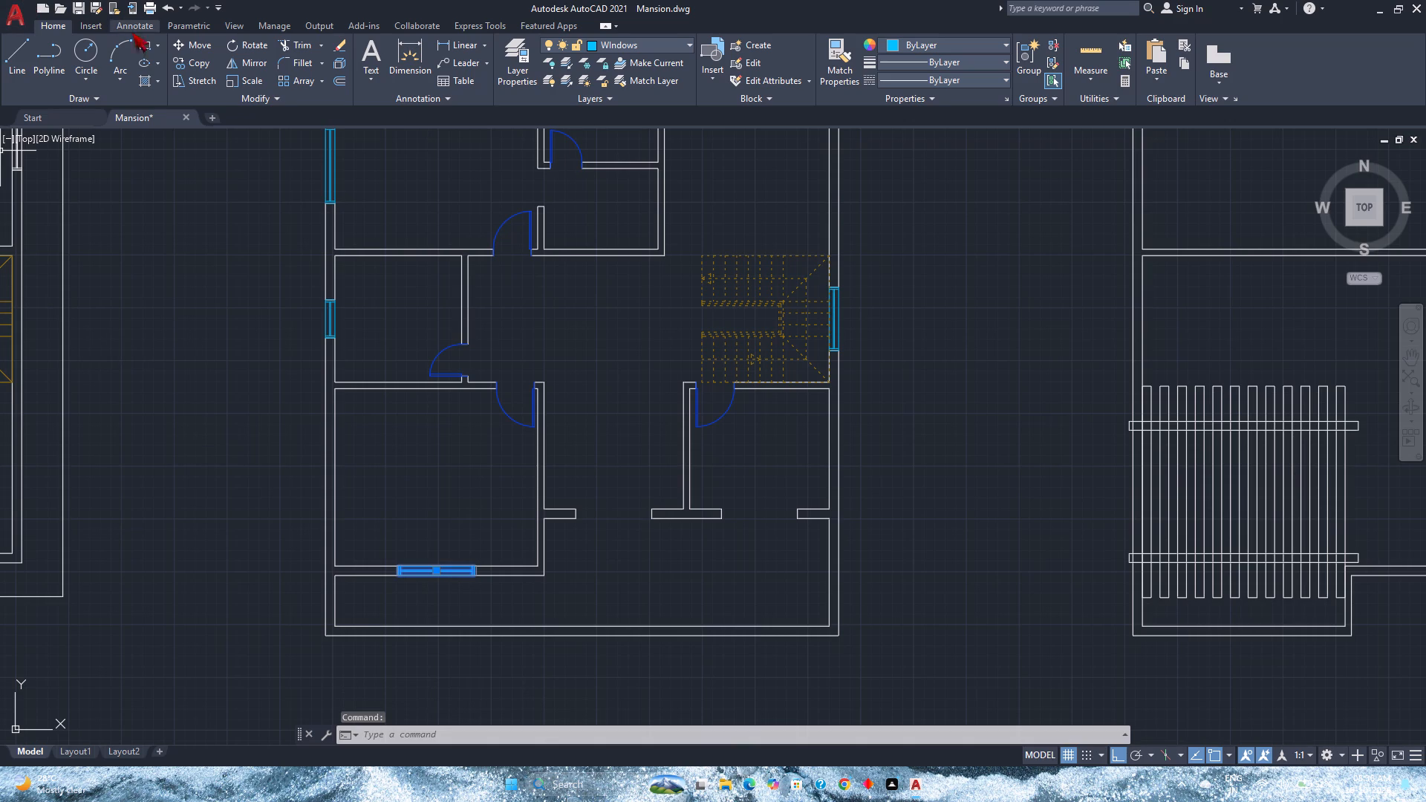
pyautogui.click(192, 56)
pyautogui.scroll(4, 400, 629)
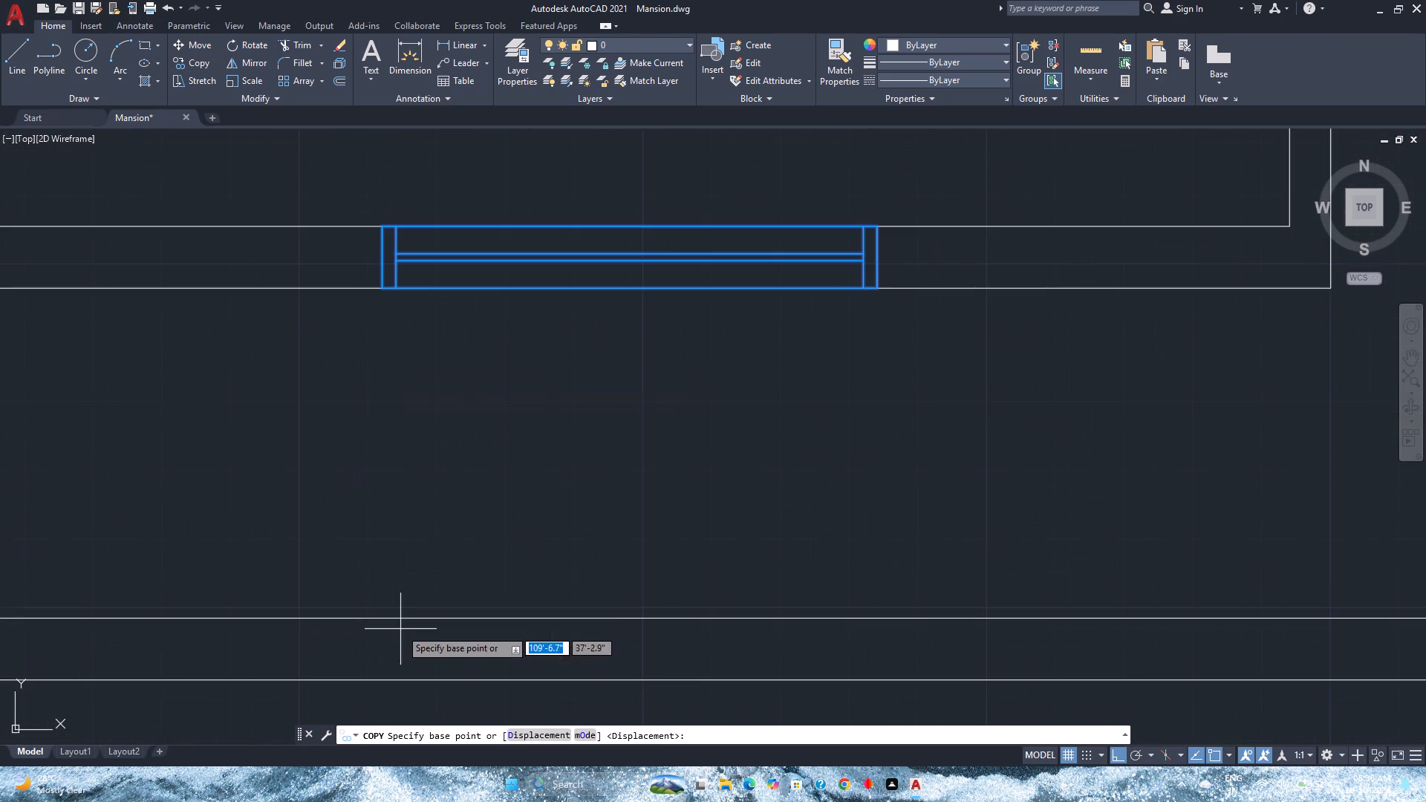
pyautogui.click(385, 291)
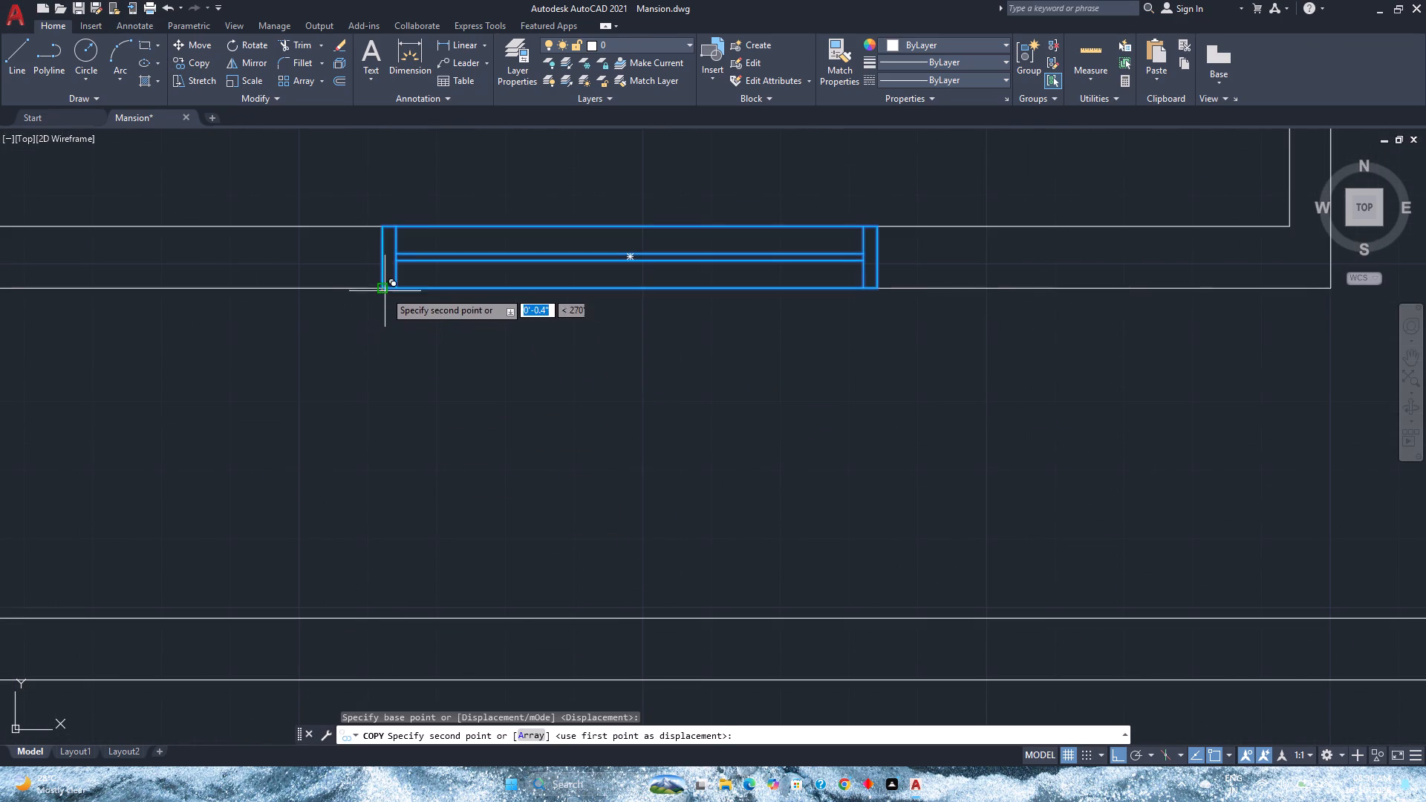
pyautogui.scroll(-3, 443, 375)
pyautogui.moveTo(443, 375); pyautogui.dragTo(28, 522, button='middle')
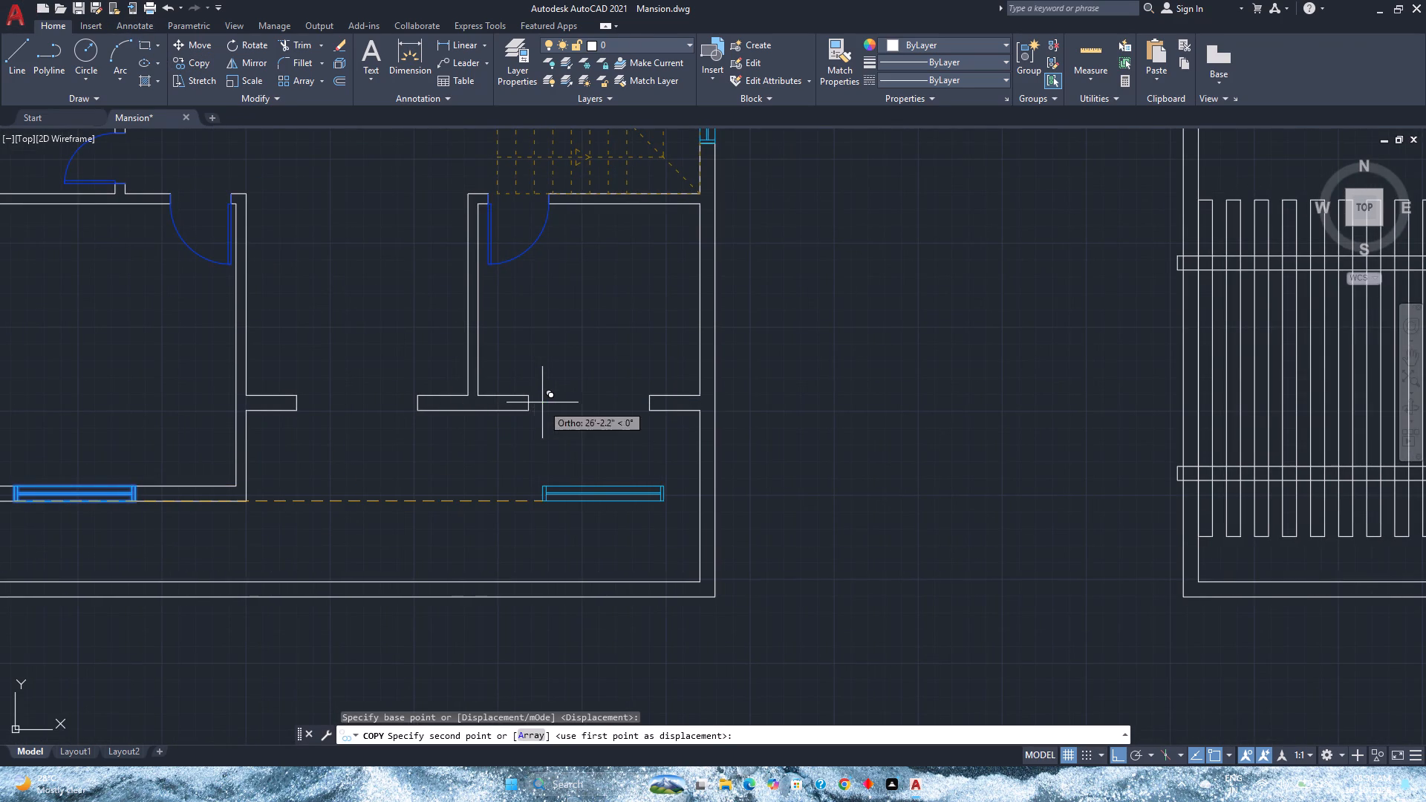
pyautogui.click(533, 411)
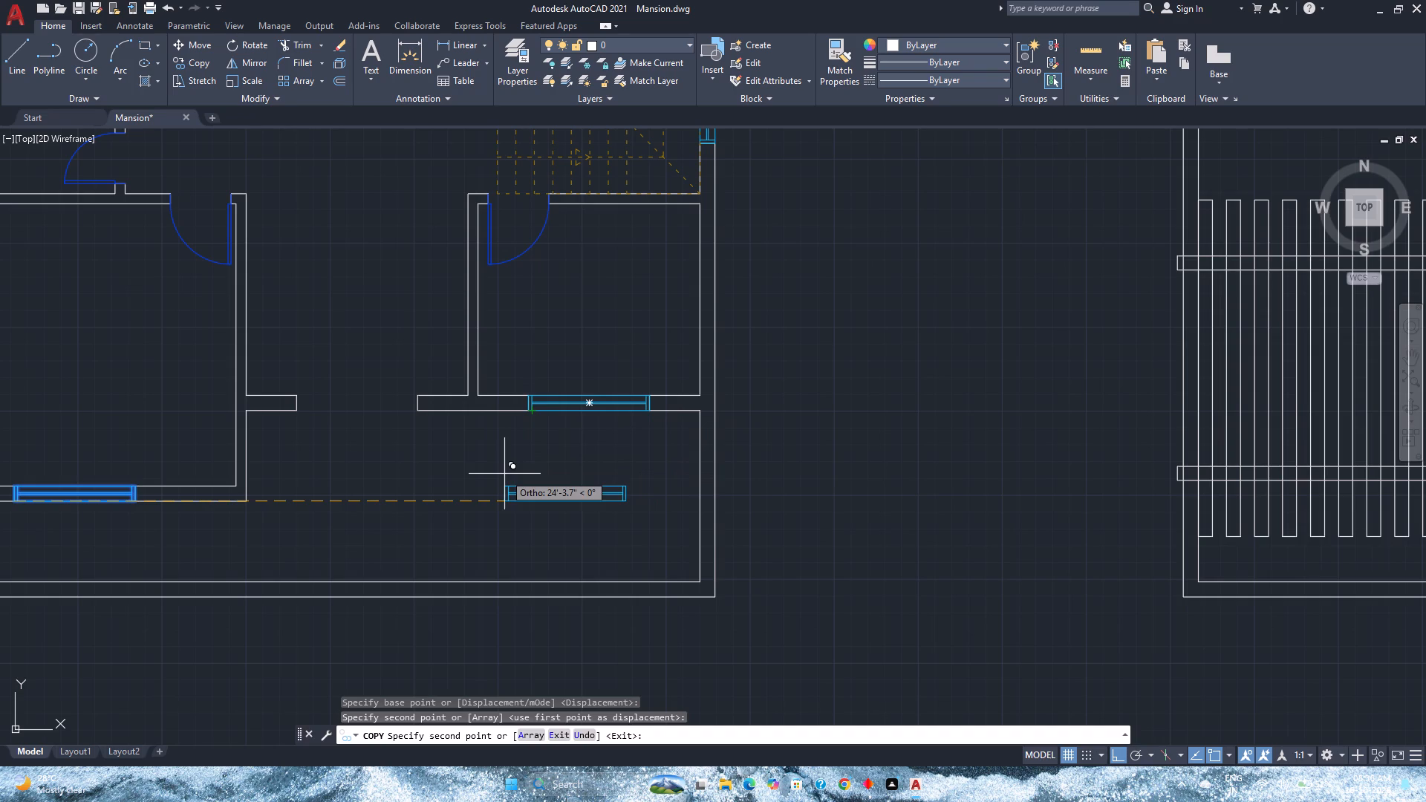
pyautogui.press('Escape')
# Save the Mansion drawing.
pyautogui.scroll(6, 648, 406)
pyautogui.scroll(-4, 648, 404)
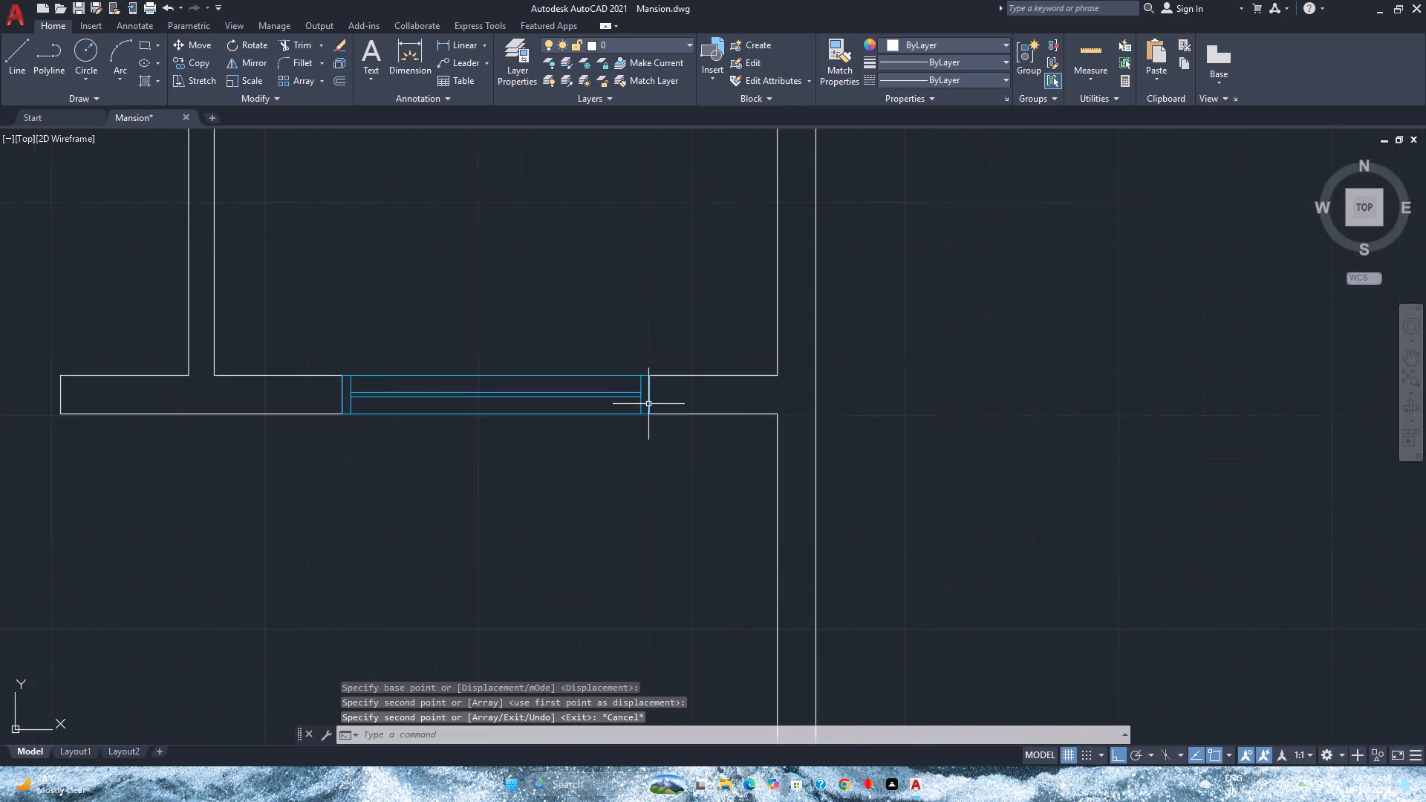
pyautogui.scroll(-5, 648, 404)
pyautogui.moveTo(628, 429); pyautogui.dragTo(695, 514, button='middle')
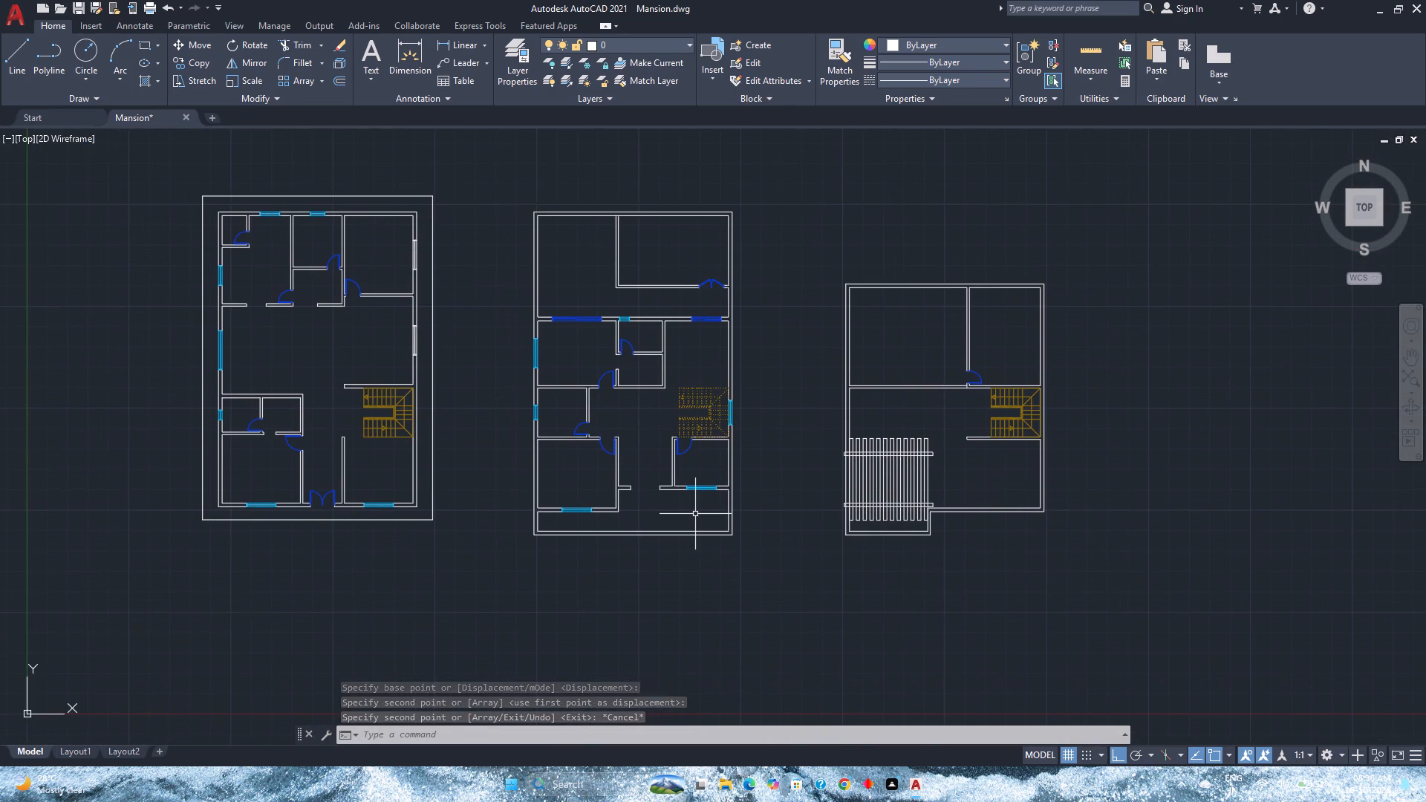
pyautogui.hotkey('ctrl', 's')
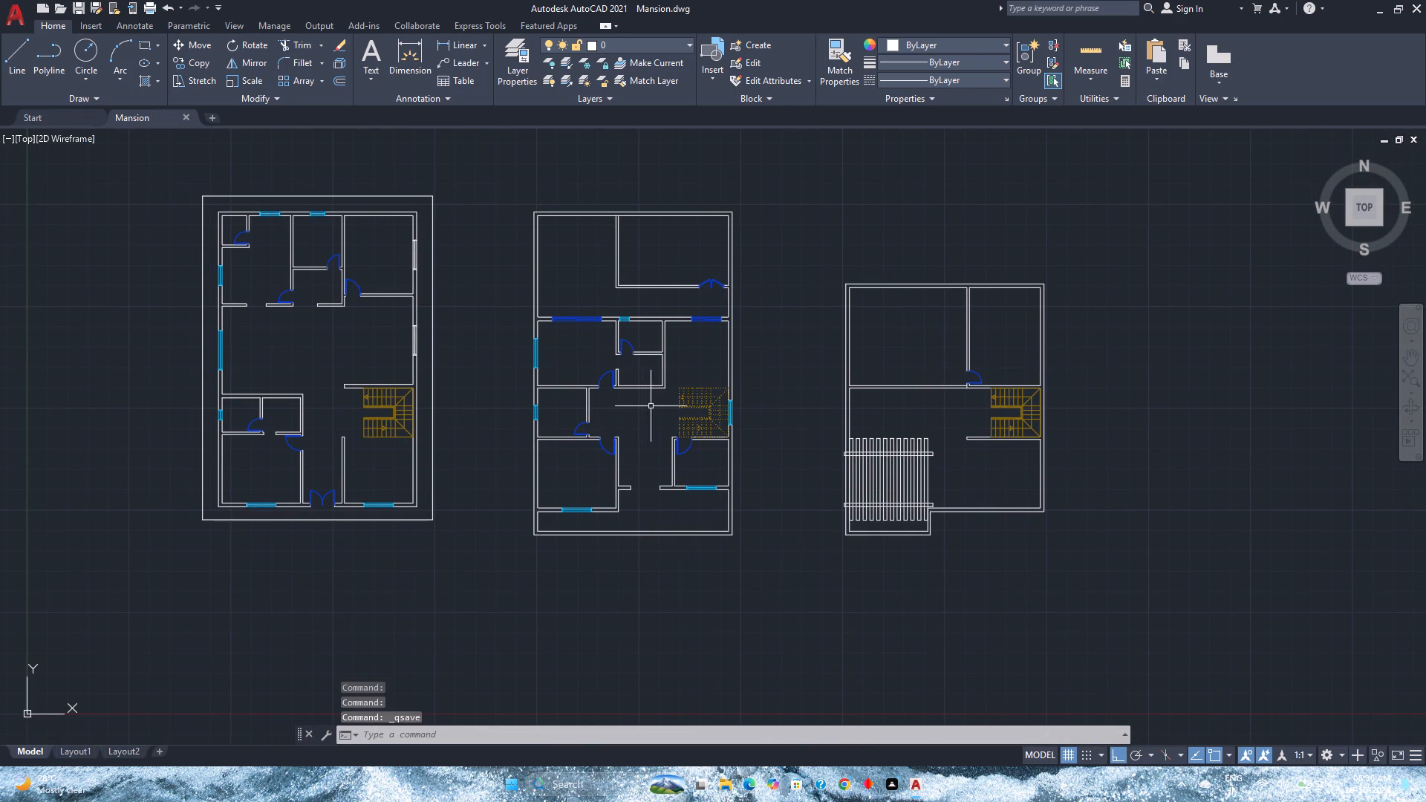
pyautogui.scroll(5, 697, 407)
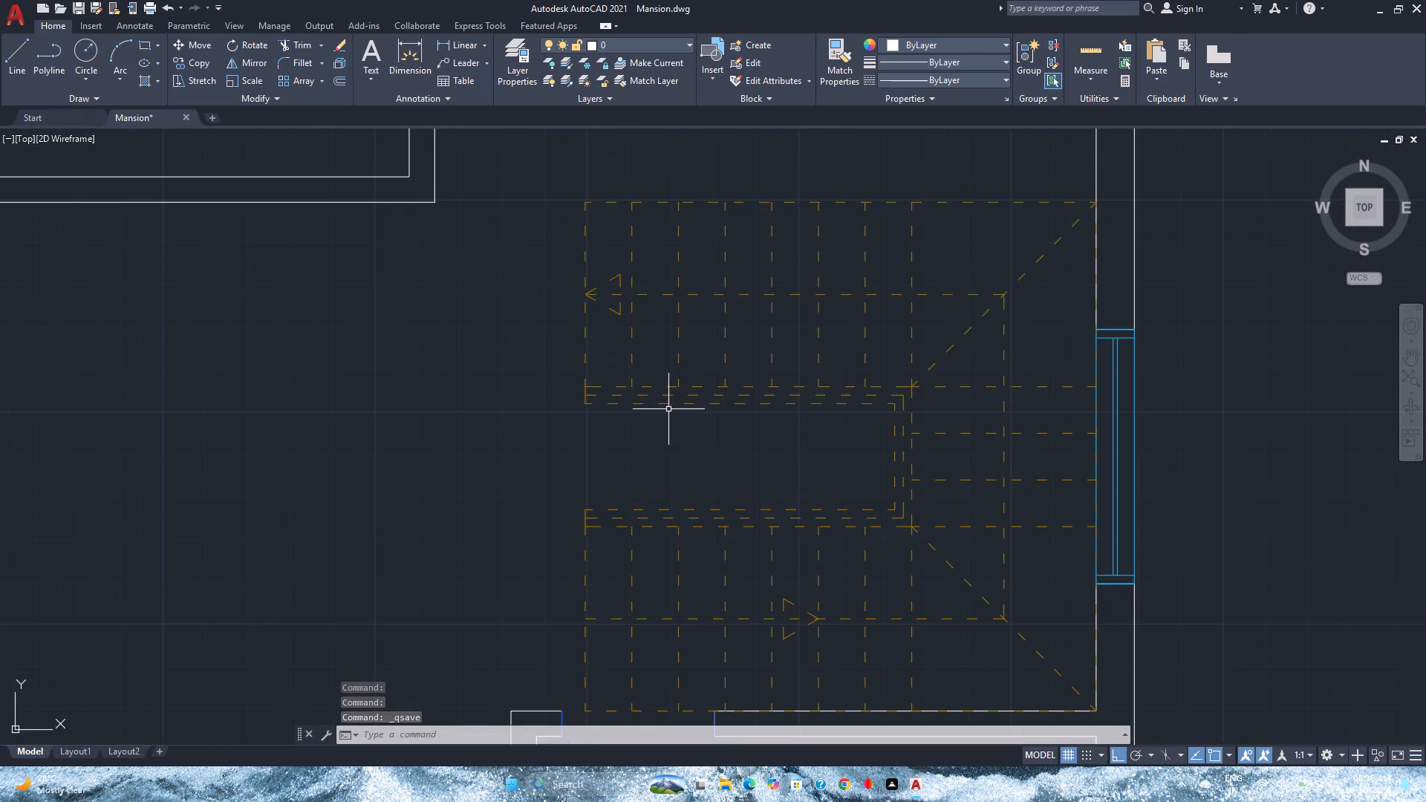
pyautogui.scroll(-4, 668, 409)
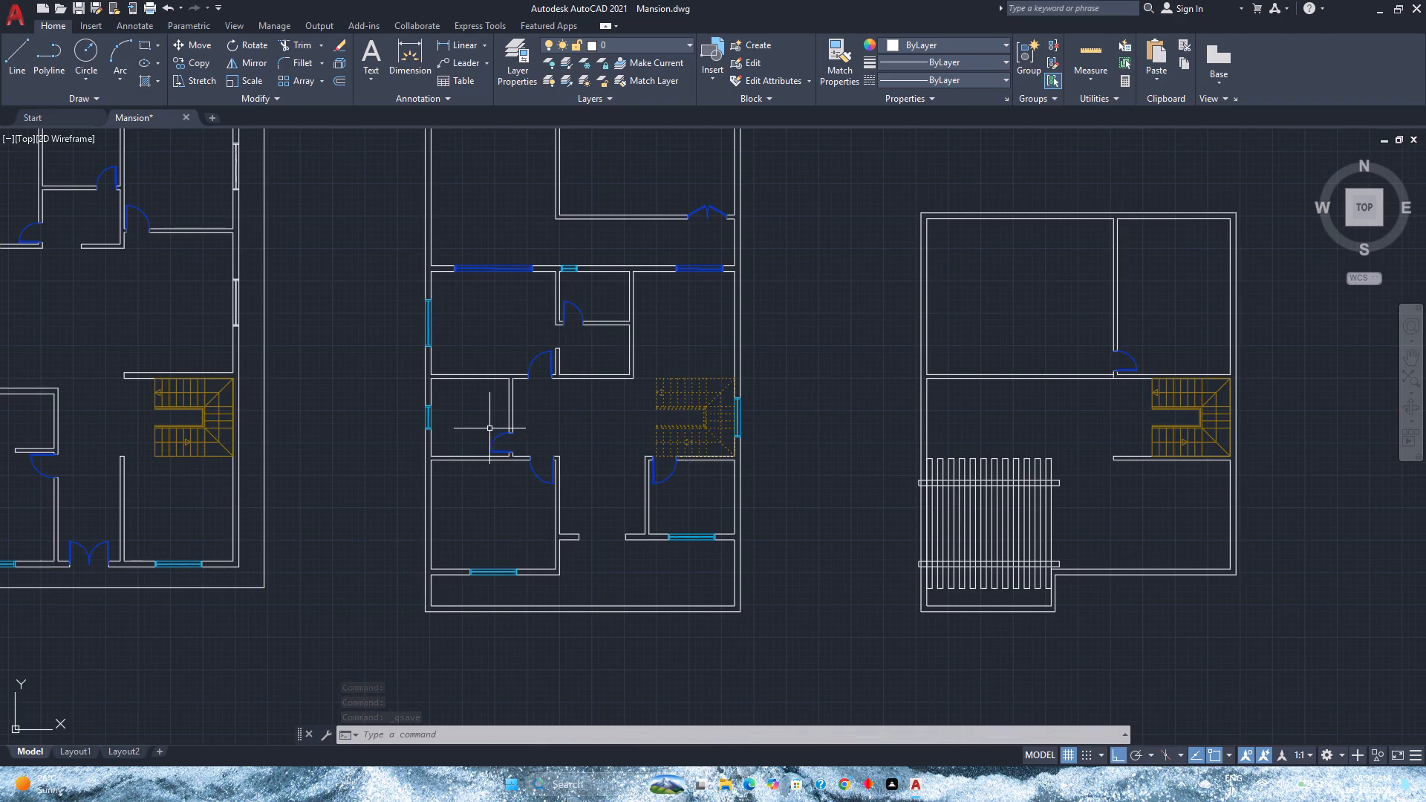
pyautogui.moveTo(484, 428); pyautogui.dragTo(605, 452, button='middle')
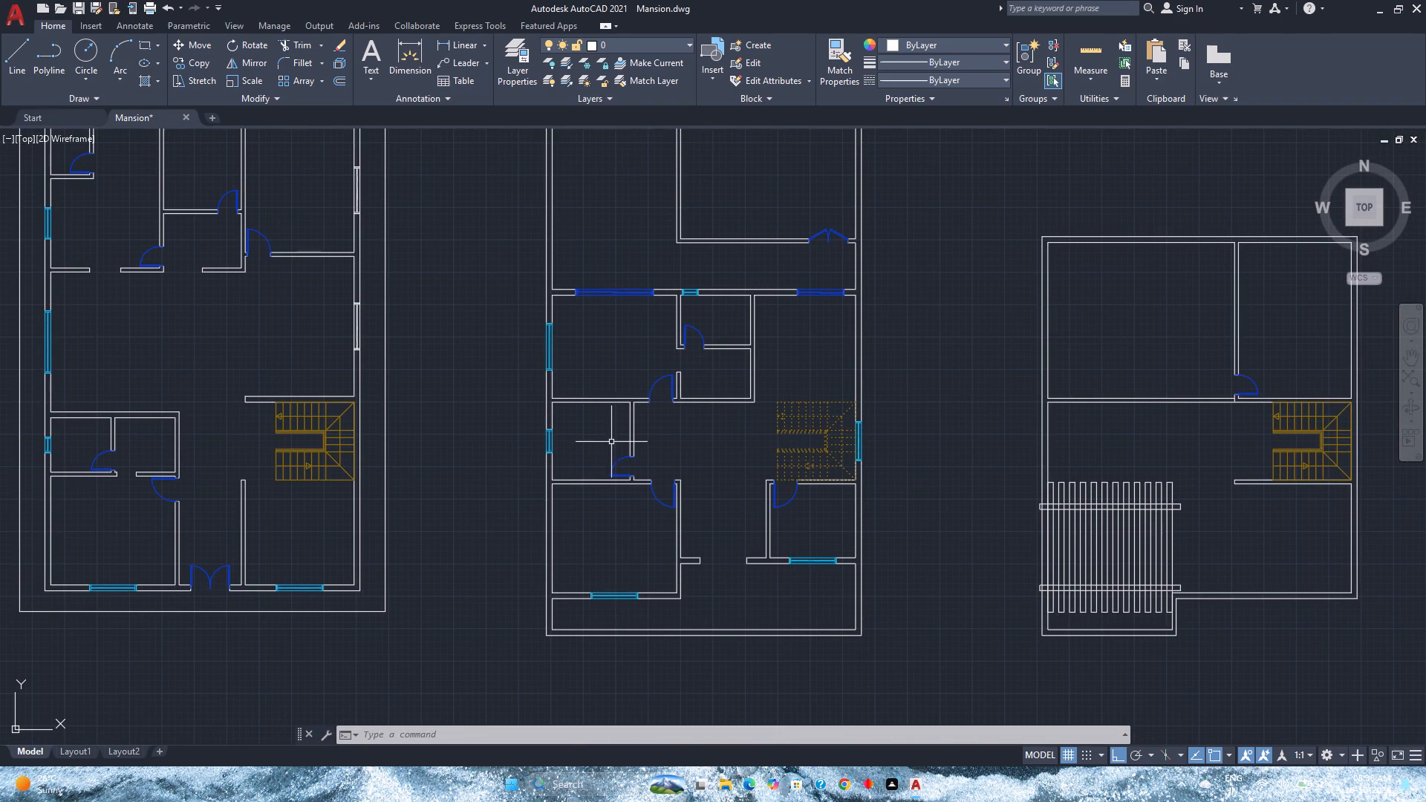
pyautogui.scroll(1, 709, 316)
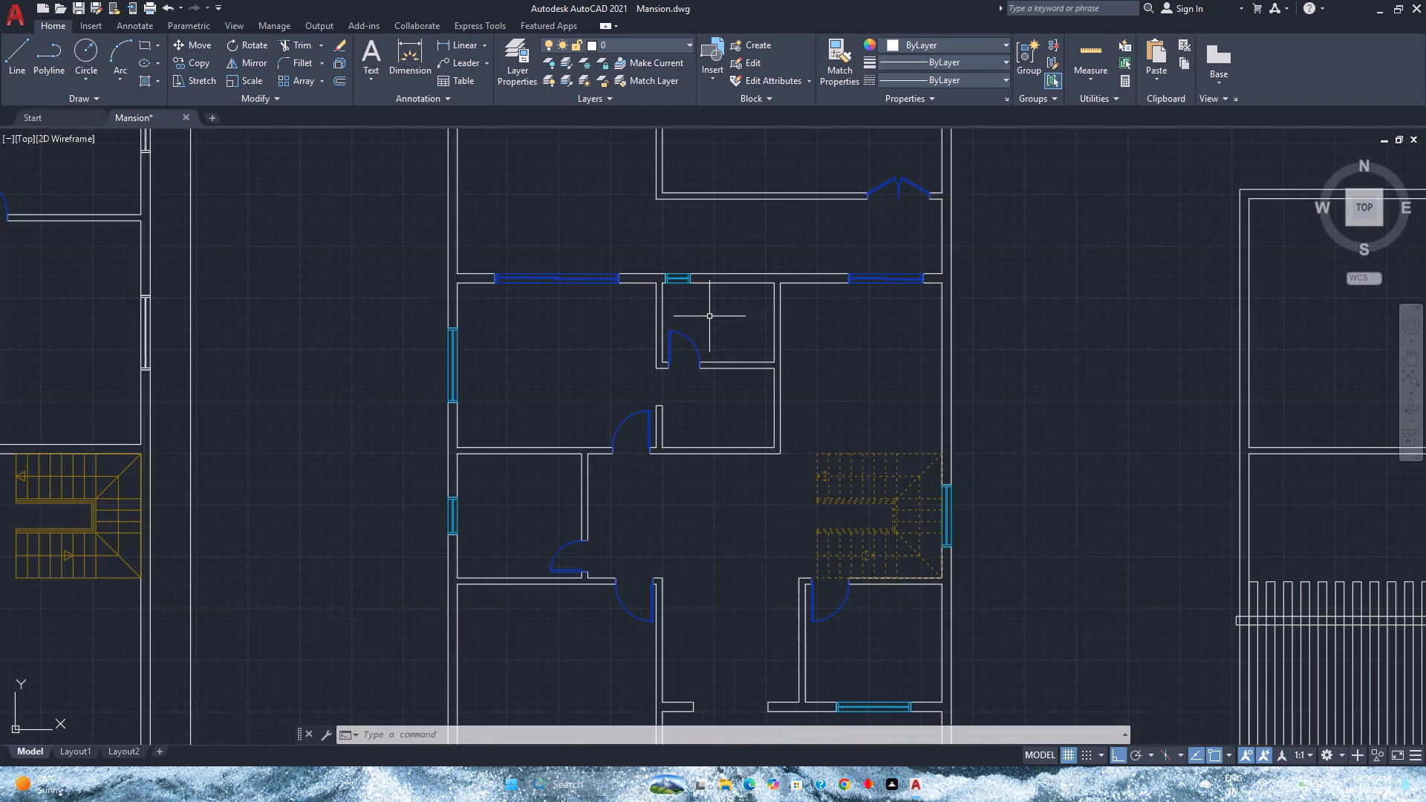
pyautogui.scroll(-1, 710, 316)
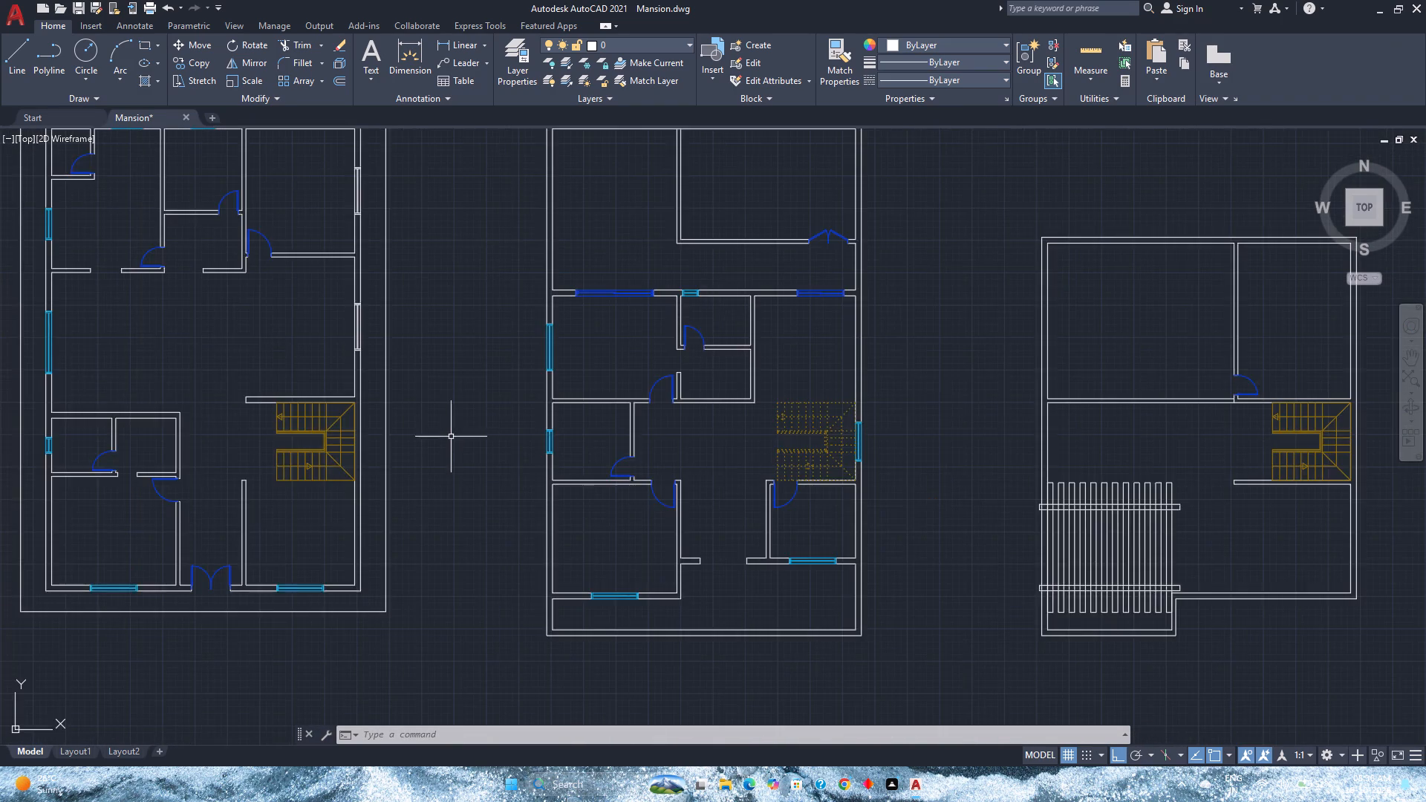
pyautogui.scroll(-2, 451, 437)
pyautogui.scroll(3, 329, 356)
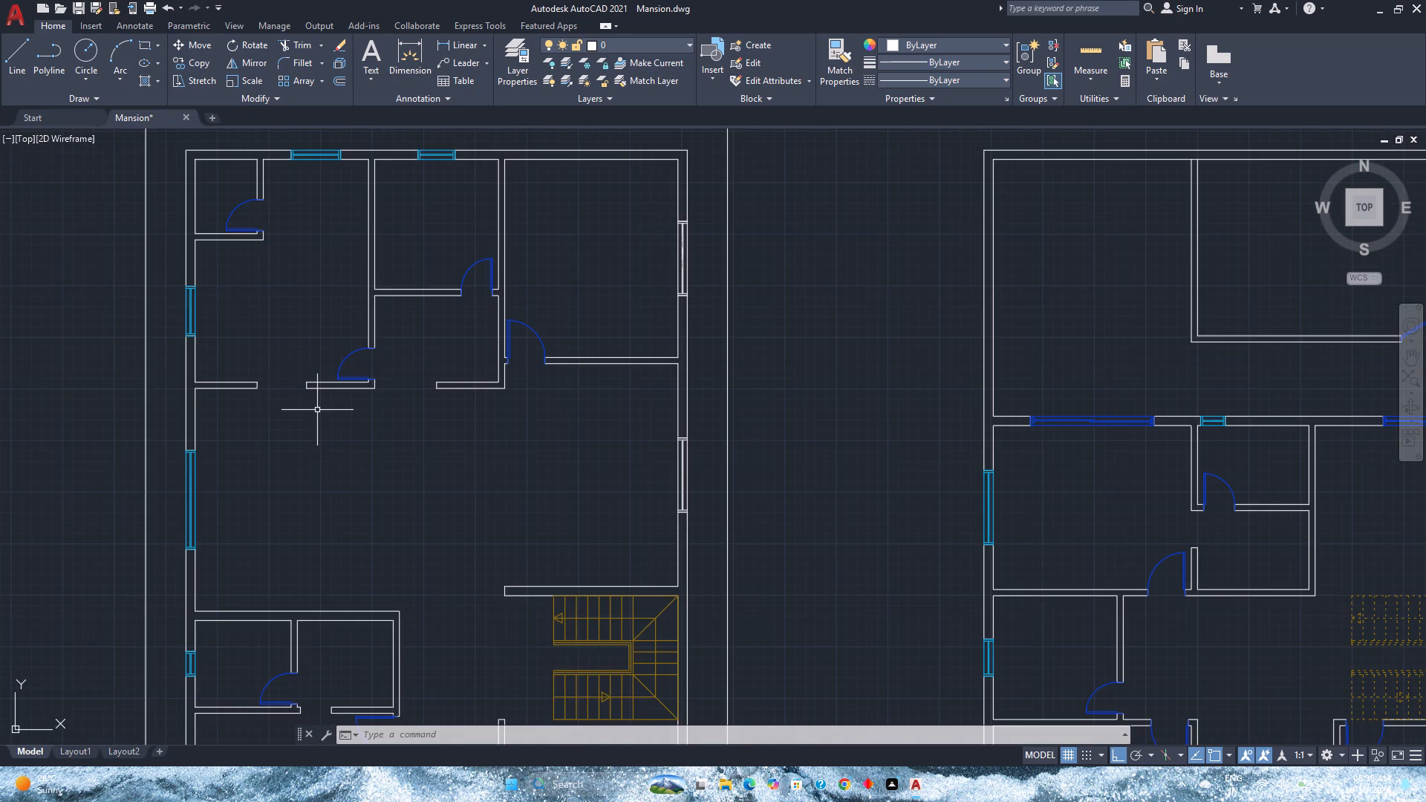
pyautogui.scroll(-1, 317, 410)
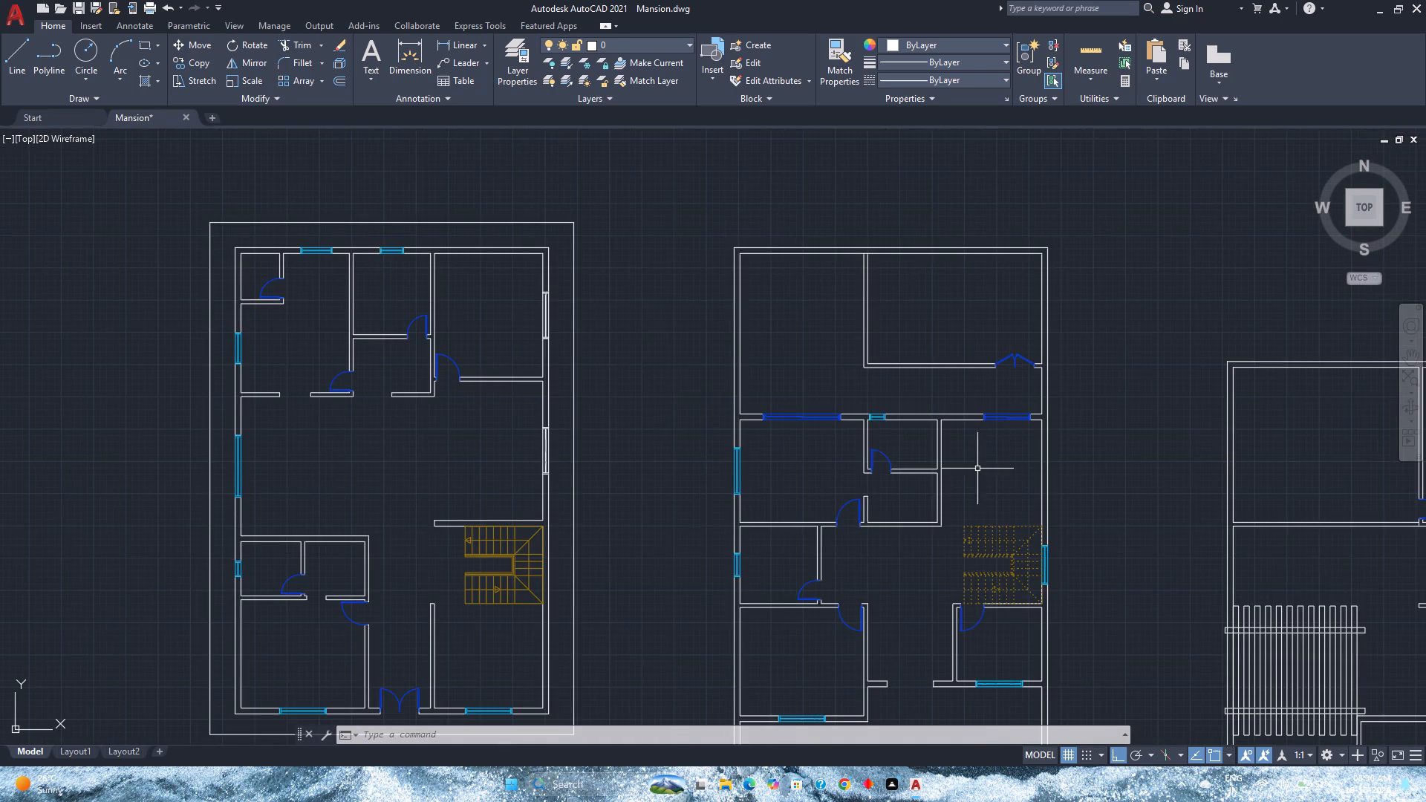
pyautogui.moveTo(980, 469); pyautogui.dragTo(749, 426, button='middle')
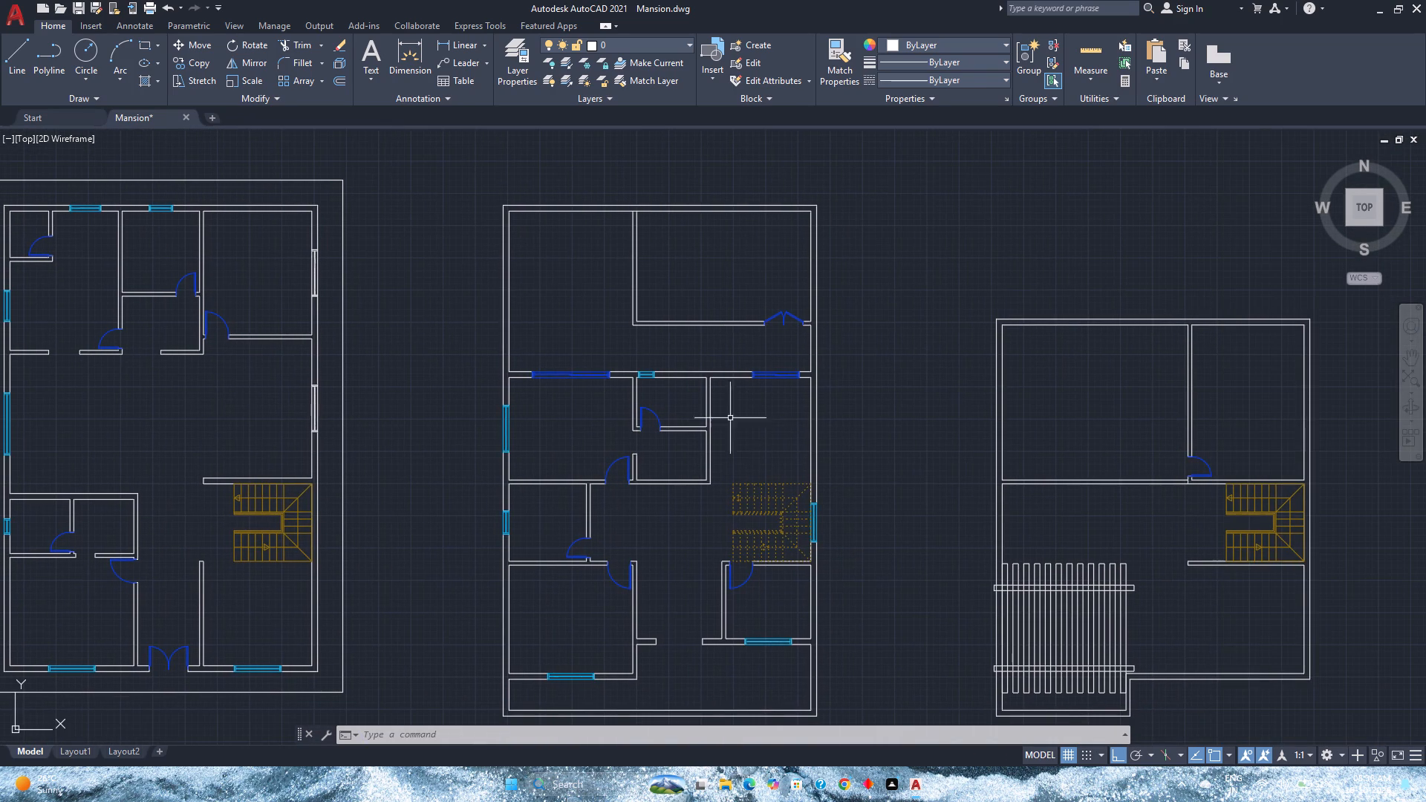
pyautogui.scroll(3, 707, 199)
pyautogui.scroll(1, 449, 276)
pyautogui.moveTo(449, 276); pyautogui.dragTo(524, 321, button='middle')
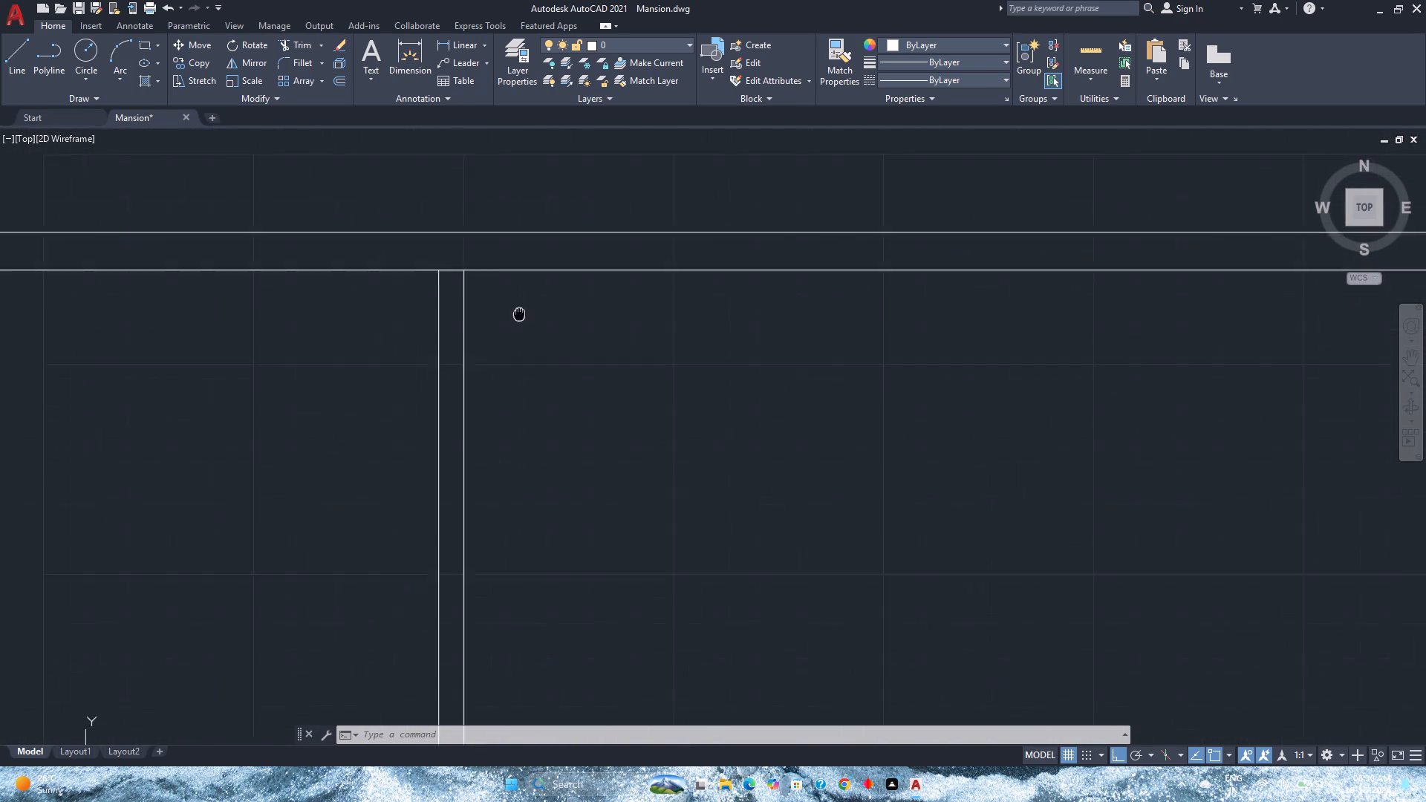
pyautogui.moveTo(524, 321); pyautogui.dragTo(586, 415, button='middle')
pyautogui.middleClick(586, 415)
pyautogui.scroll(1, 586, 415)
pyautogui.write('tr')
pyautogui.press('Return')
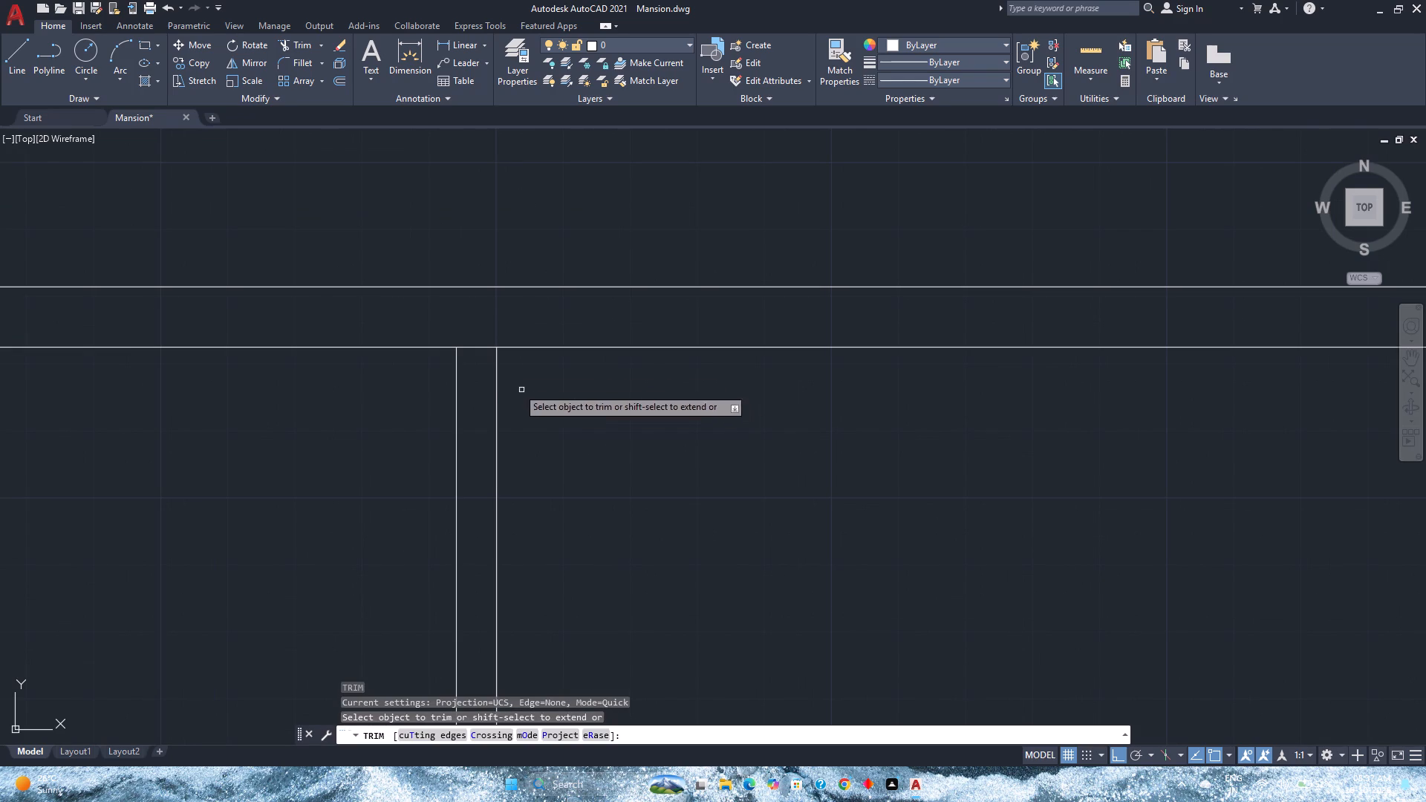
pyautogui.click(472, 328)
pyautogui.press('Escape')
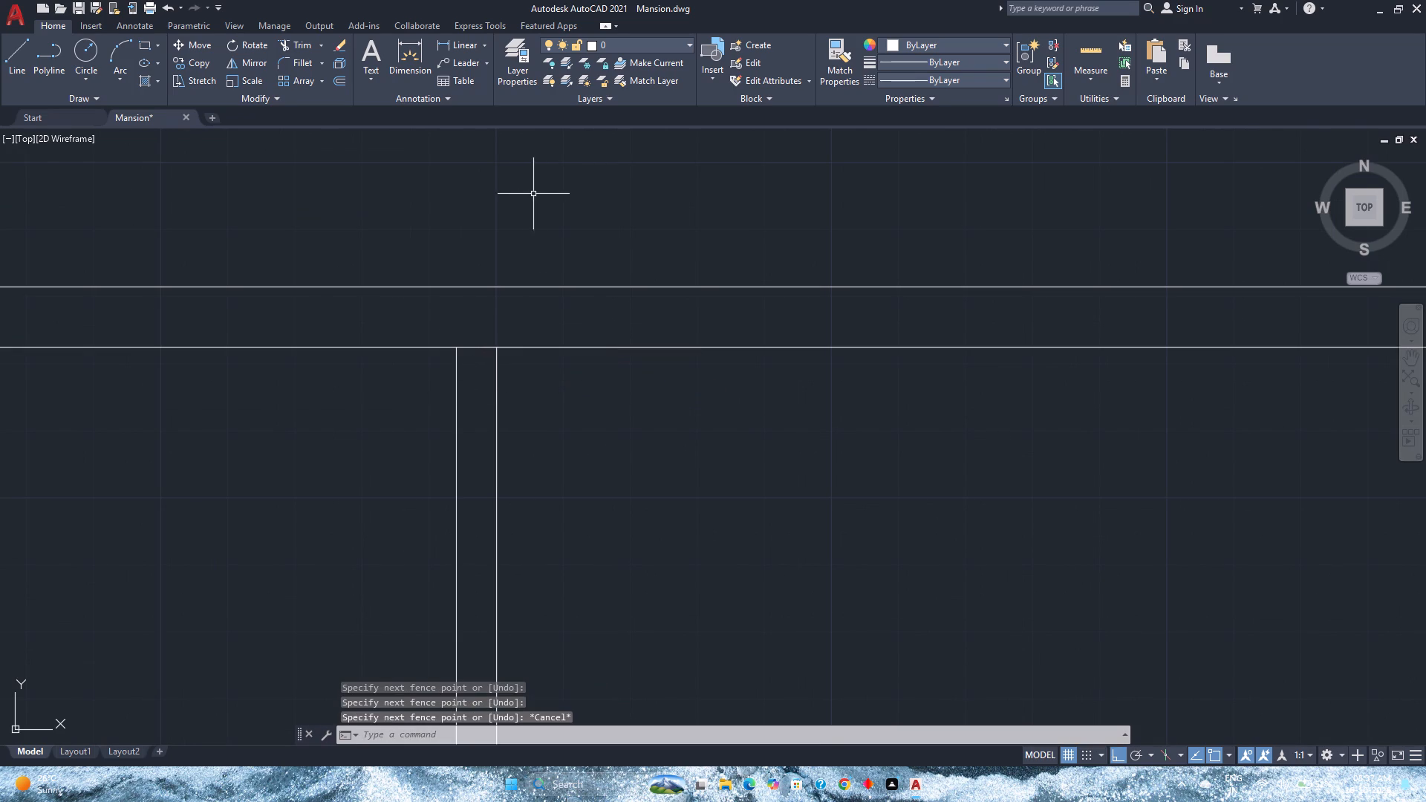
# Offset the west line of the vertical partition wall between the middle plan's two north spaces 3" to the west.
pyautogui.scroll(-4, 553, 268)
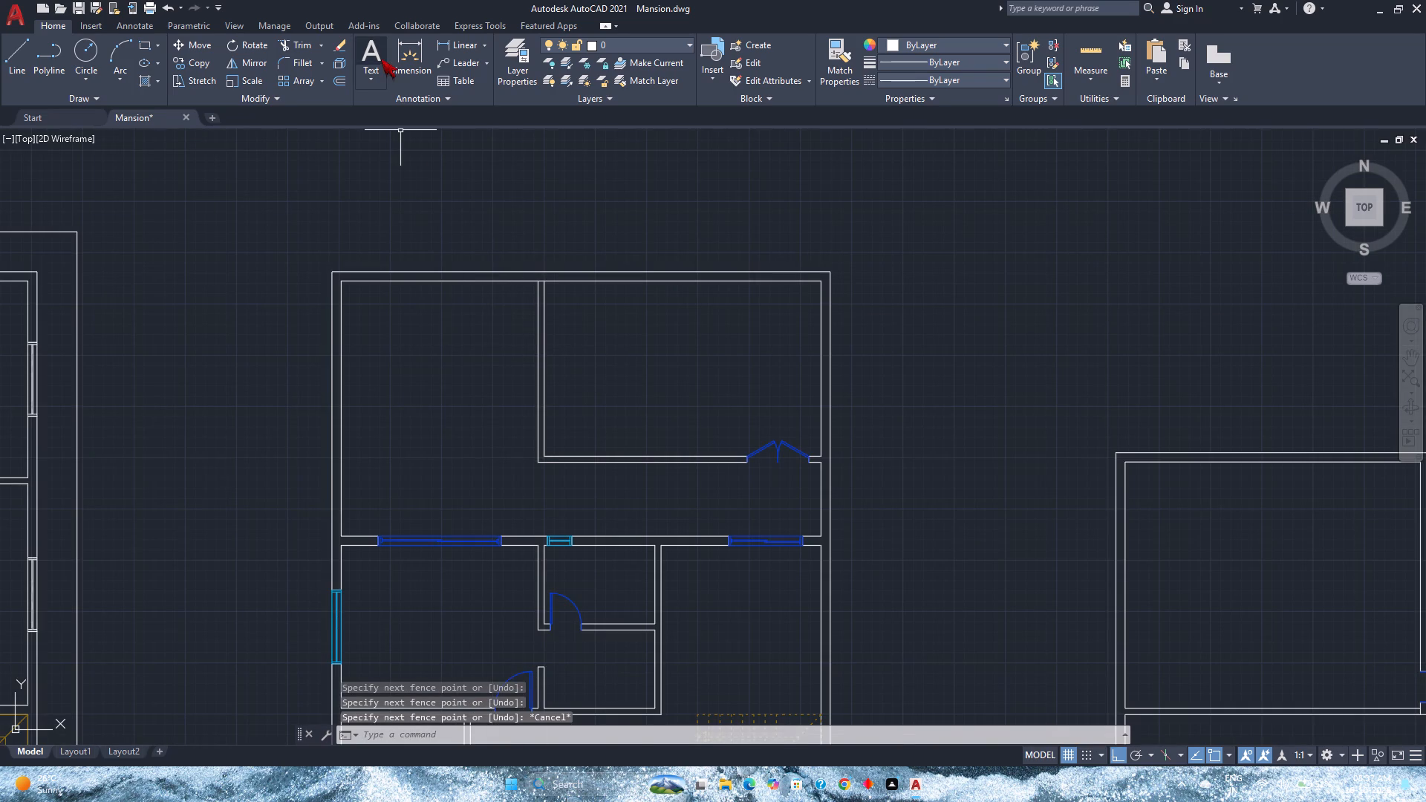
pyautogui.click(341, 76)
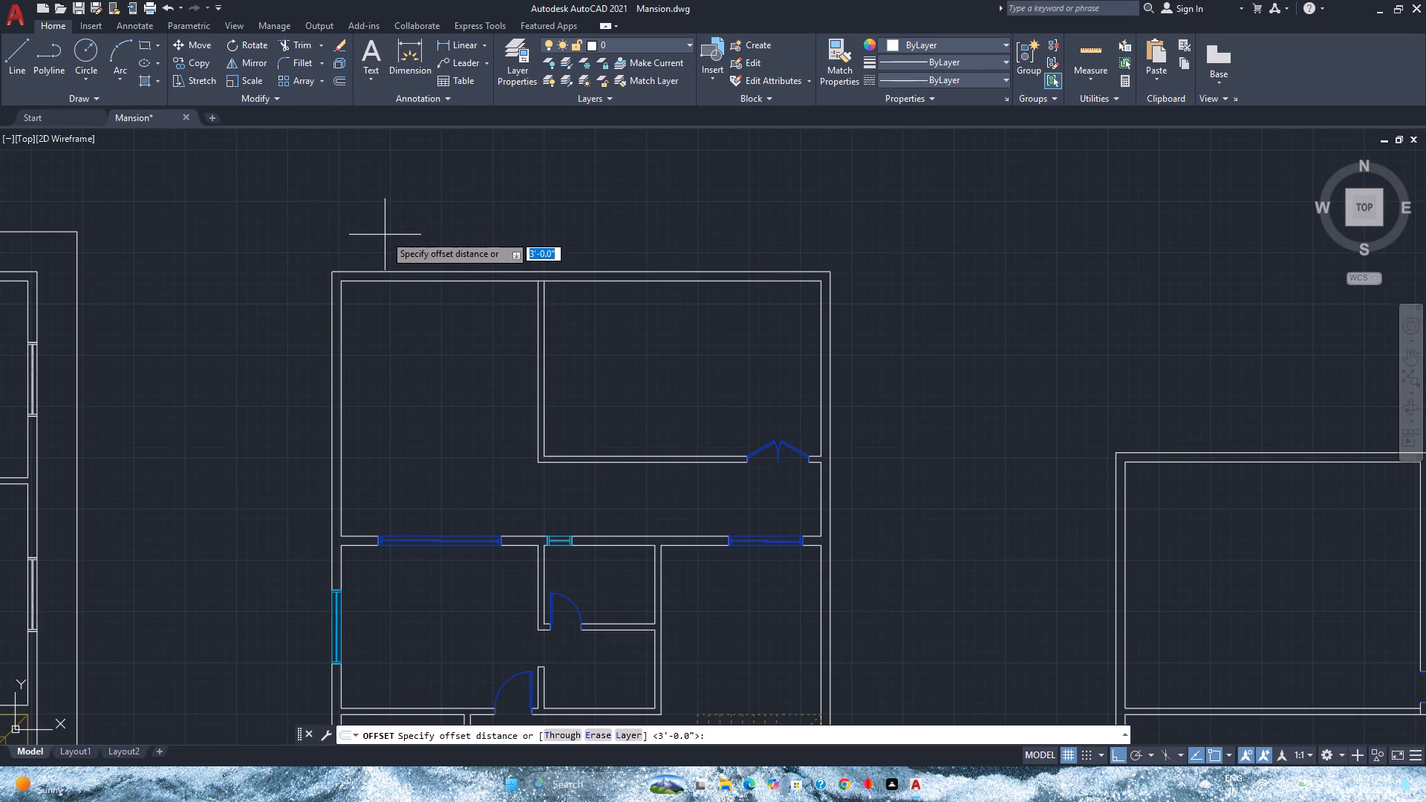
pyautogui.press('3')
pyautogui.press('Return')
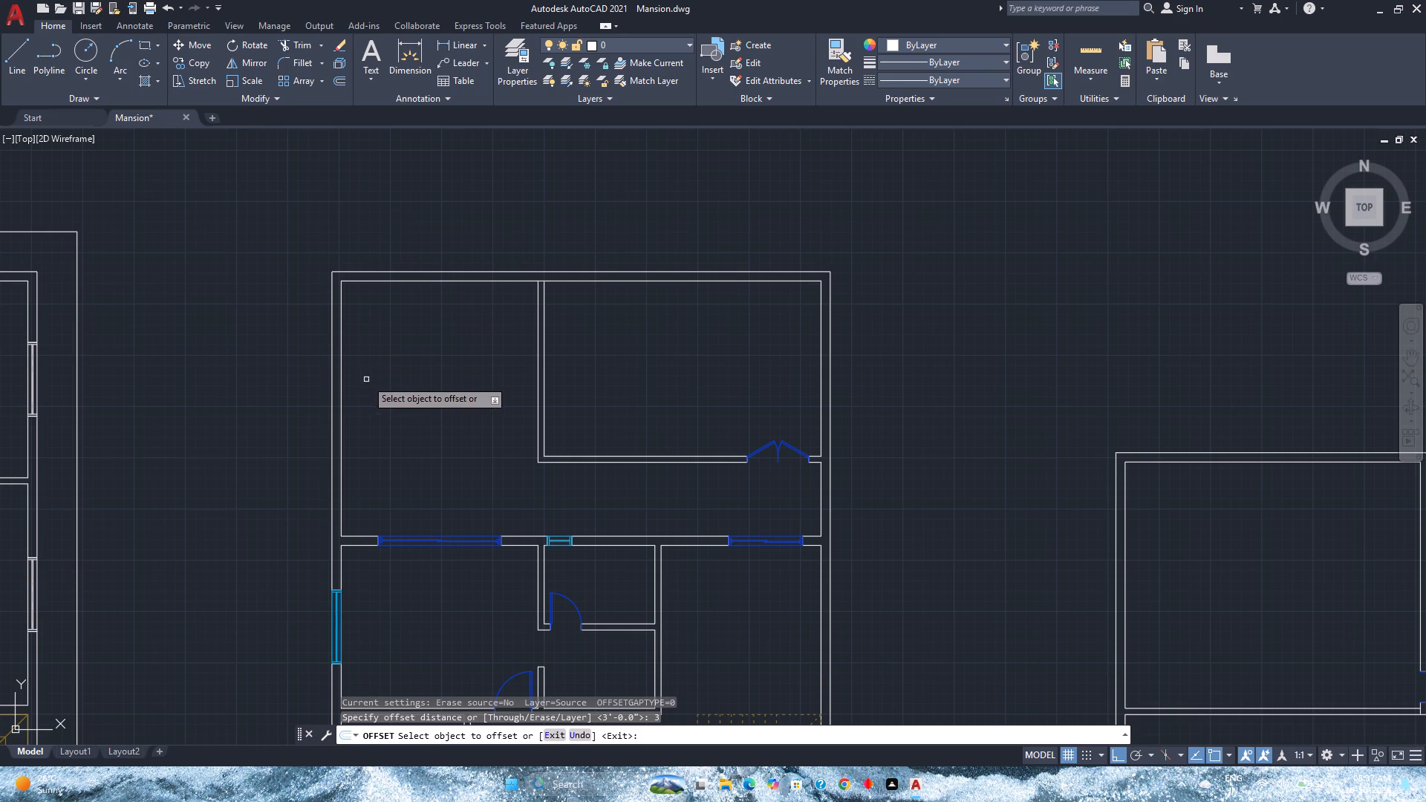
pyautogui.click(539, 348)
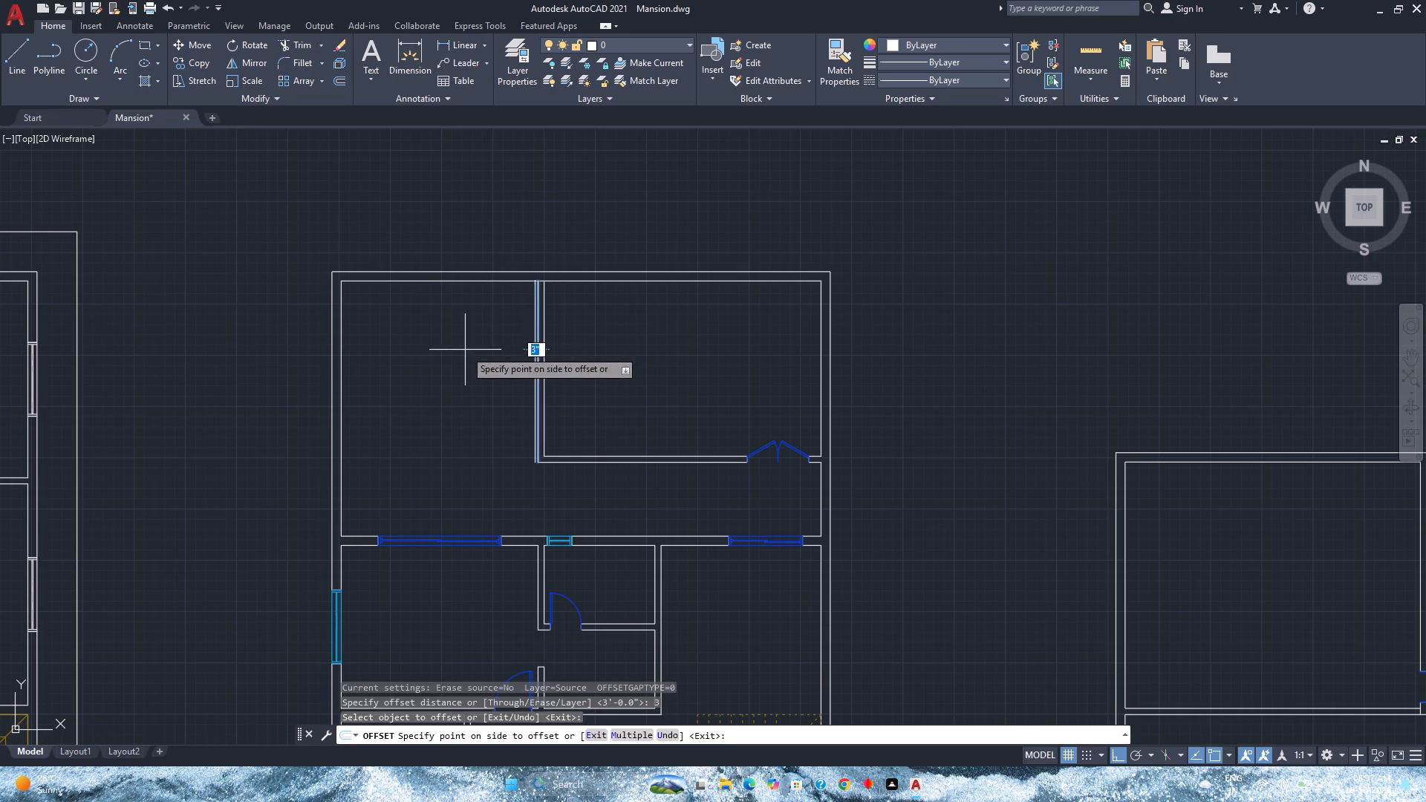
pyautogui.click(465, 350)
# Check the wall distances around the middle plan's north spaces with Quick Measure.
pyautogui.click(1104, 45)
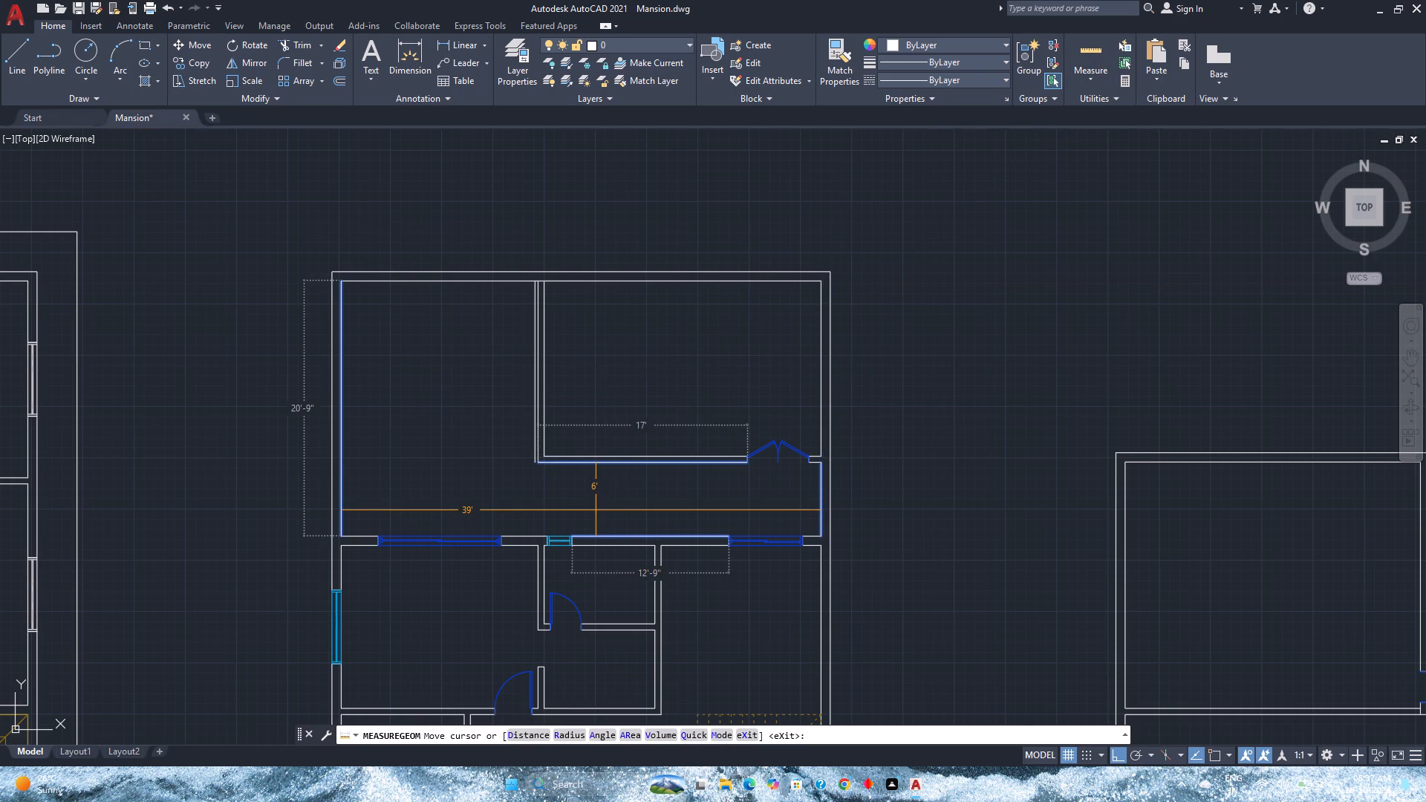
pyautogui.press('Escape')
# Fillet the new offset line with the lower line of the horizontal partition wall to close the outer southwest corner.
pyautogui.scroll(3, 553, 459)
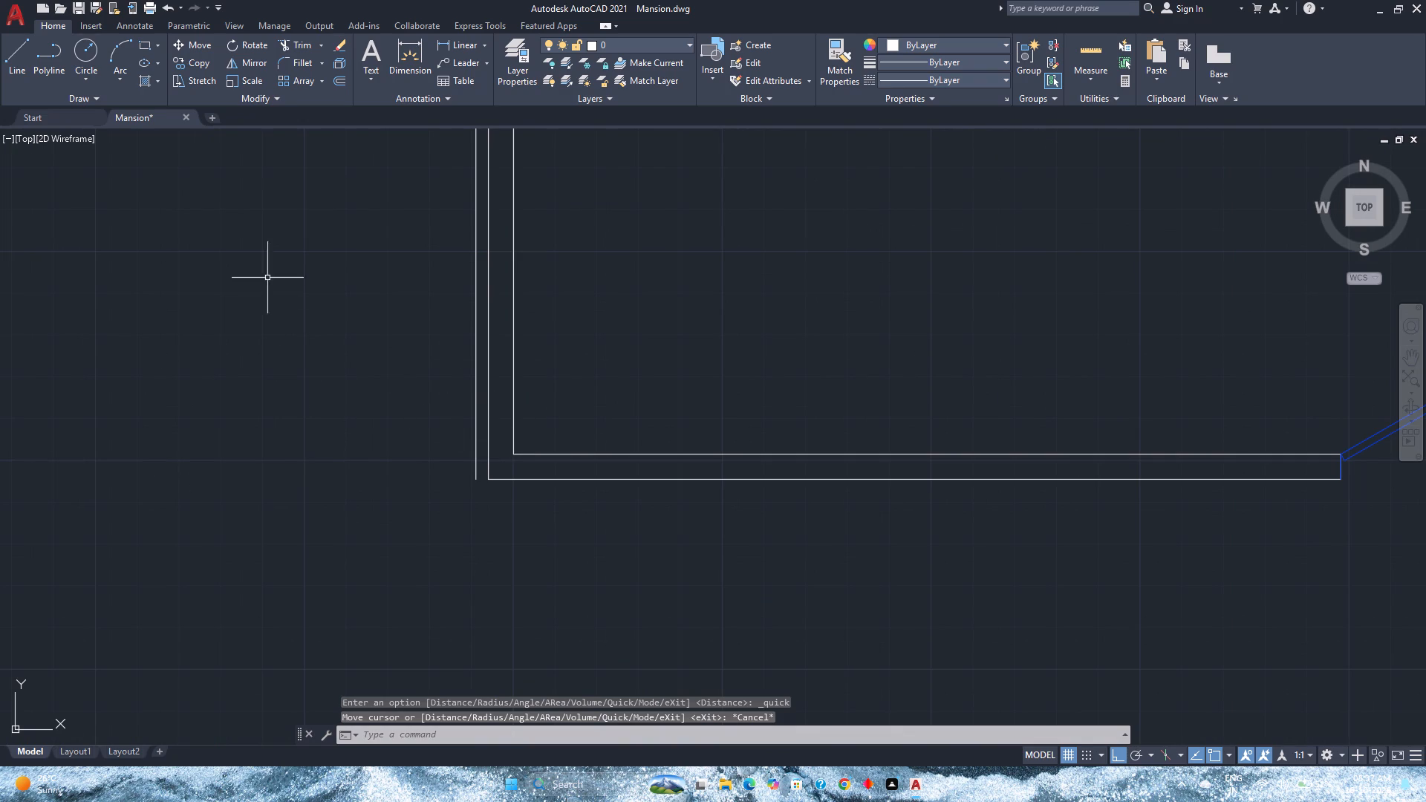
pyautogui.click(296, 62)
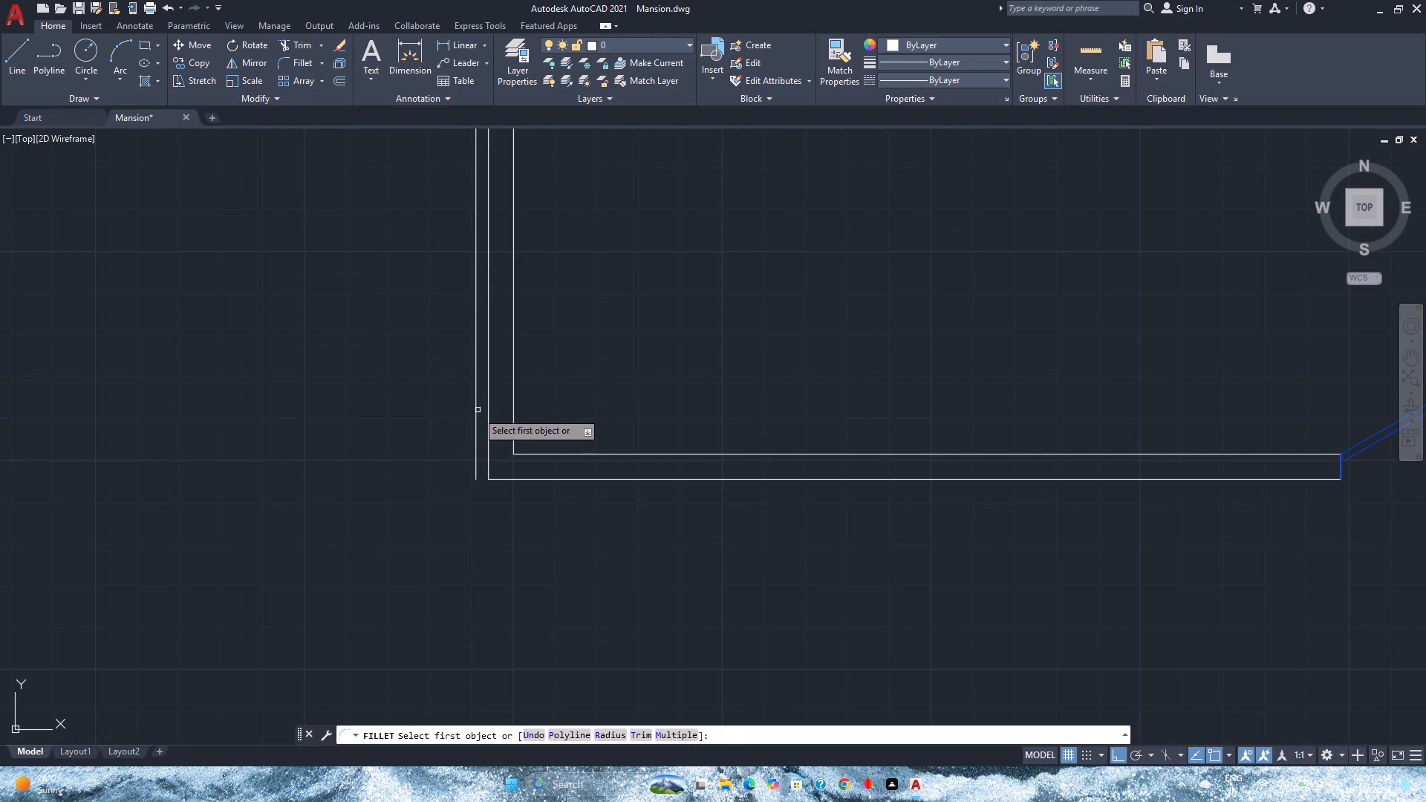
pyautogui.click(474, 415)
pyautogui.click(516, 480)
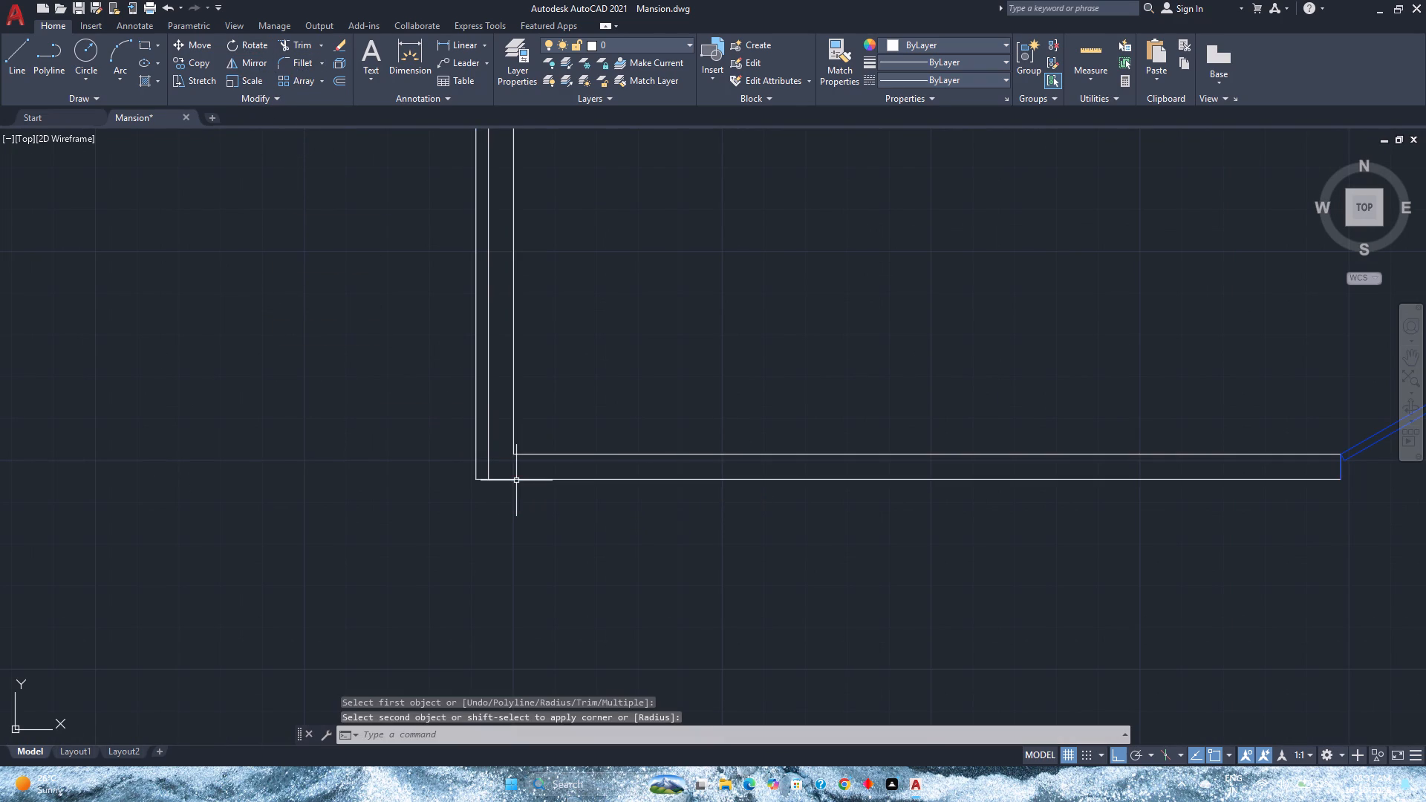
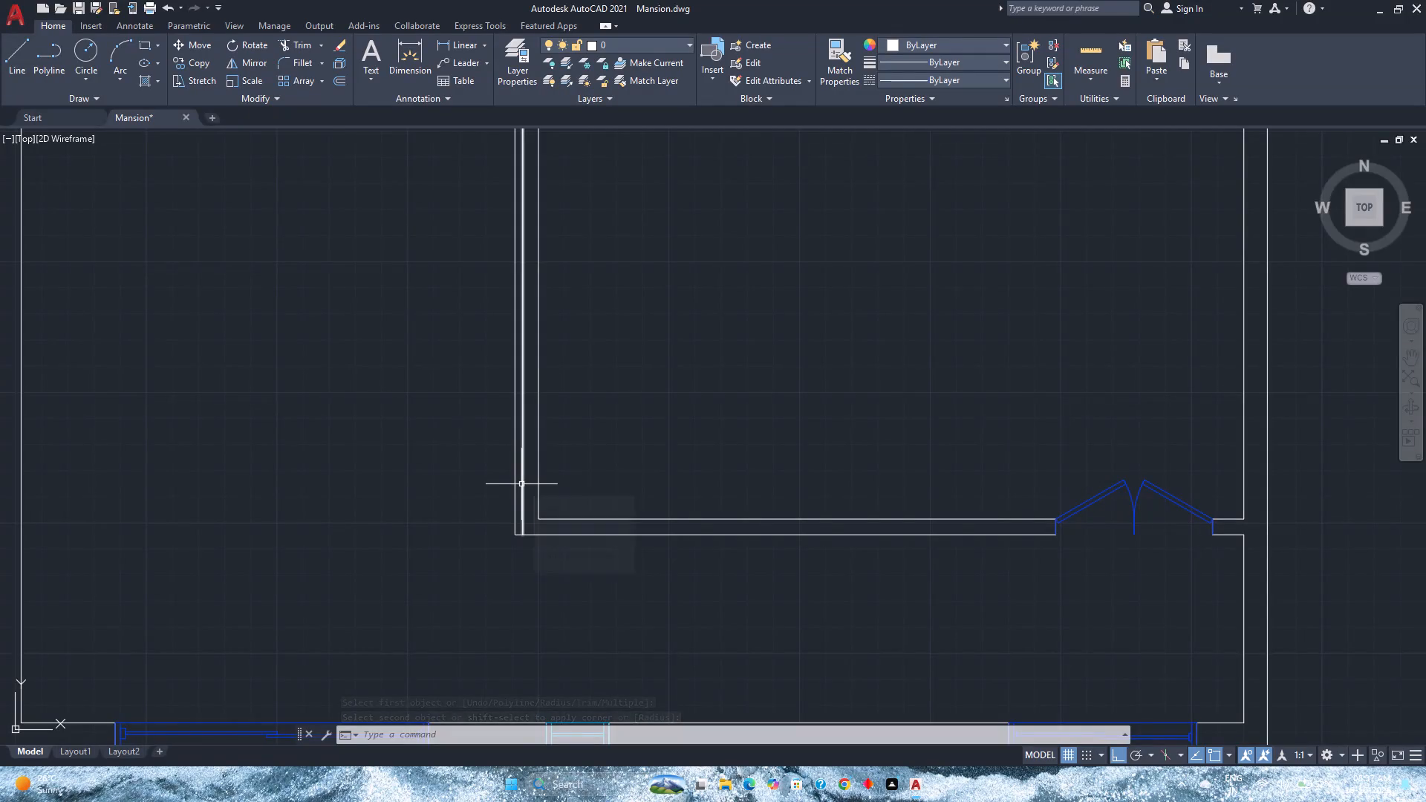
# Erase the leftover middle line inside the thickened vertical partition wall between the middle plan's two north spaces.
pyautogui.scroll(-1, 521, 484)
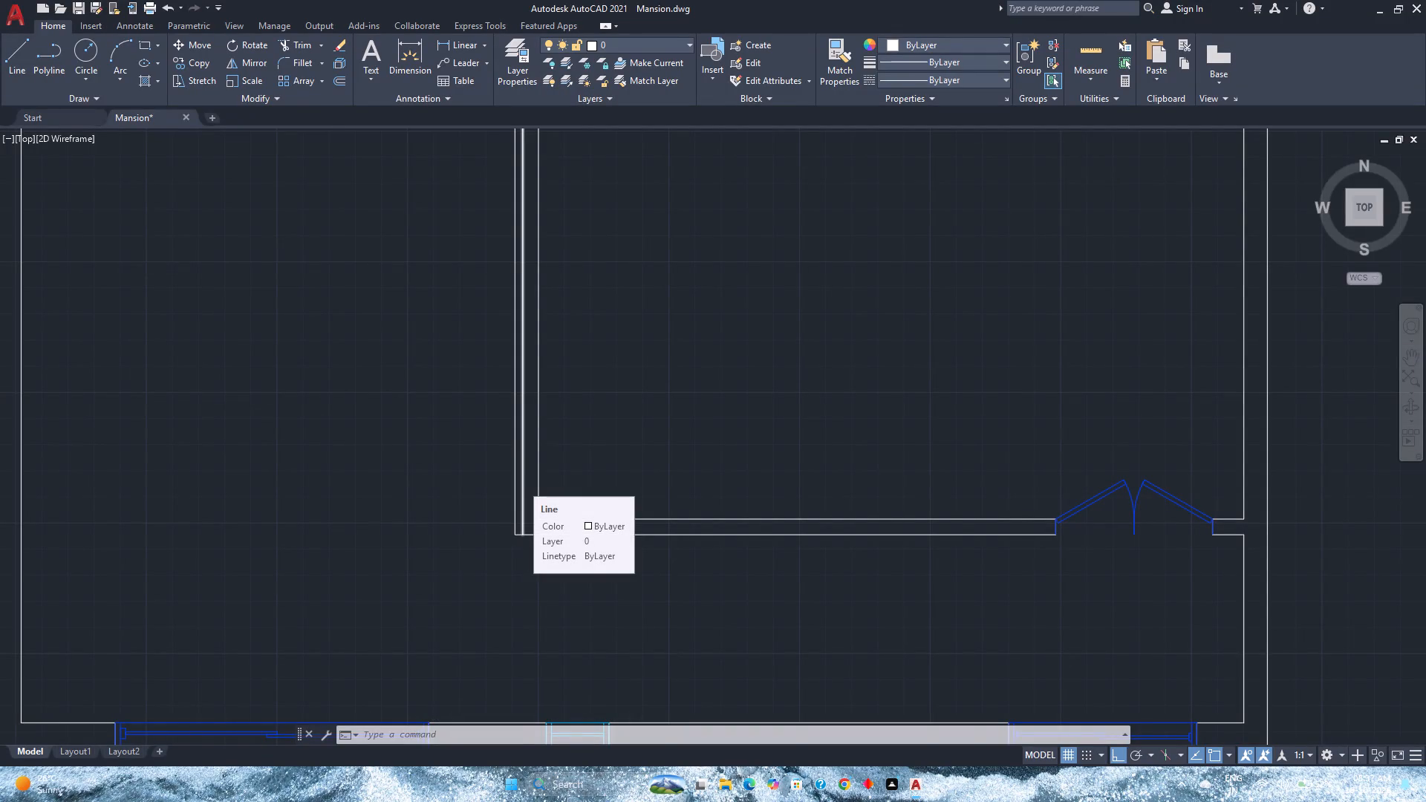
pyautogui.click(522, 478)
pyautogui.press('Delete')
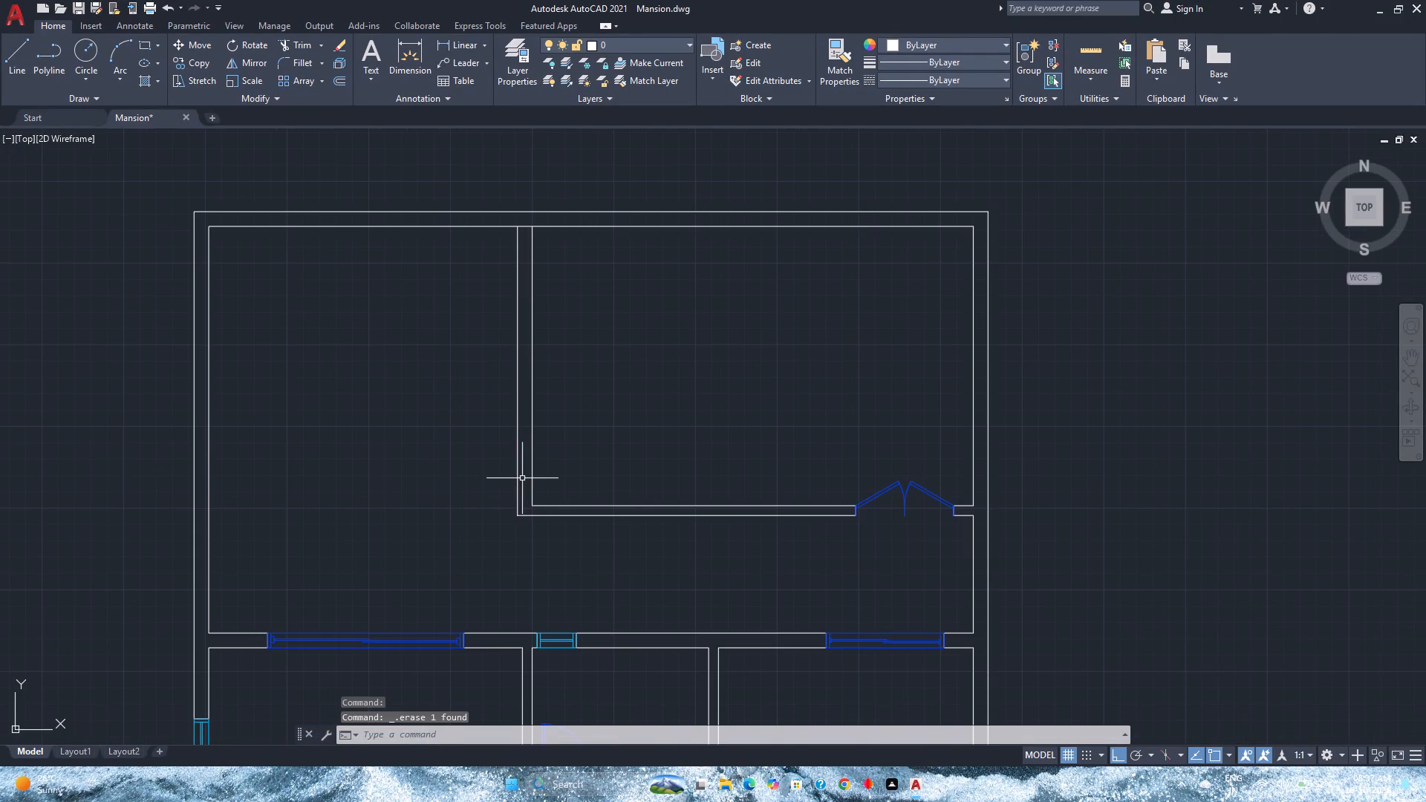
# Trim the north wall's inner line where the vertical partition wall meets it in the middle plan.
pyautogui.write('tr')
pyautogui.press('Return')
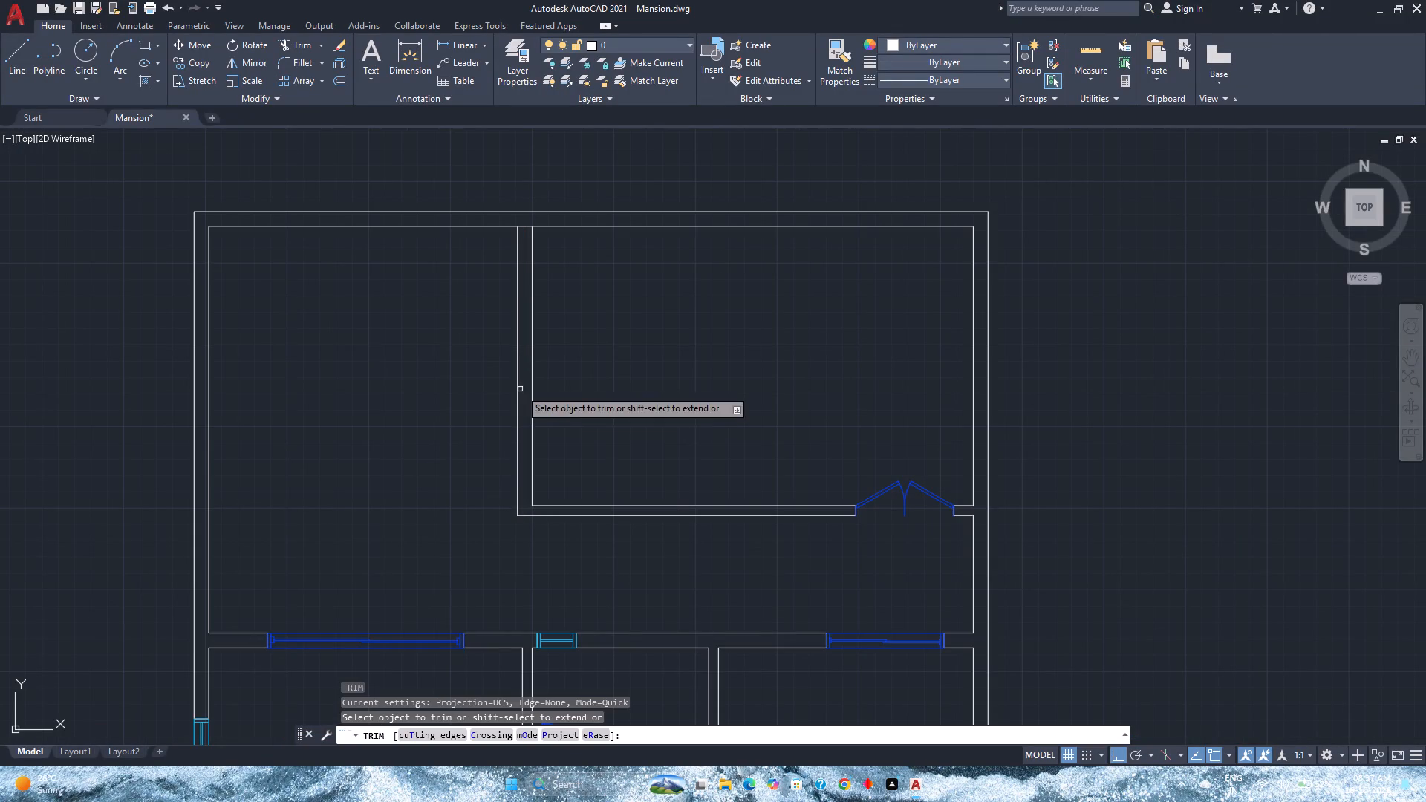
pyautogui.scroll(2, 521, 172)
pyautogui.click(533, 309)
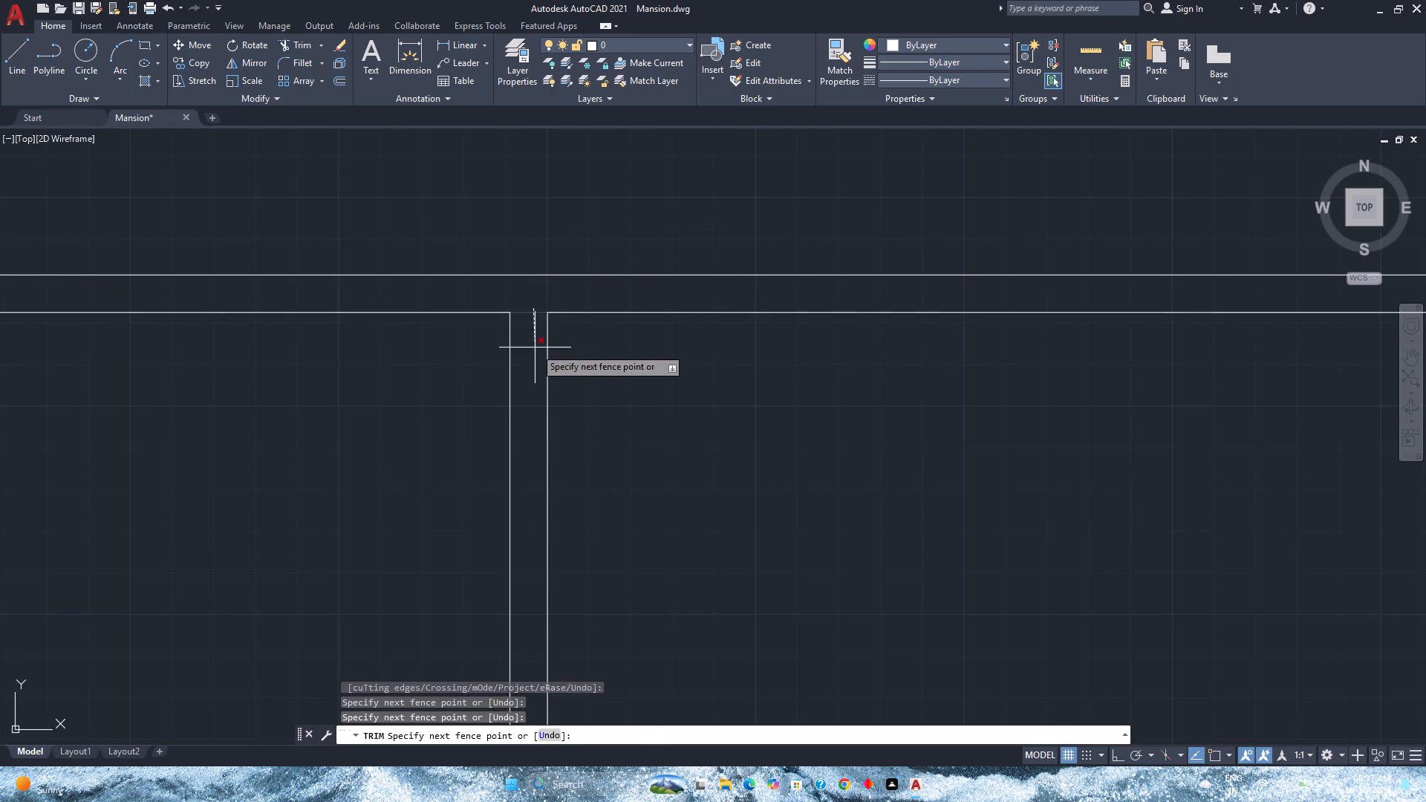
pyautogui.click(535, 349)
pyautogui.press('space')
# Look over the three floor plans and the slatted wood structure in the east plan.
pyautogui.scroll(-4, 535, 349)
pyautogui.scroll(-1, 576, 429)
pyautogui.moveTo(576, 429); pyautogui.dragTo(547, 328, button='middle')
pyautogui.middleClick(546, 327)
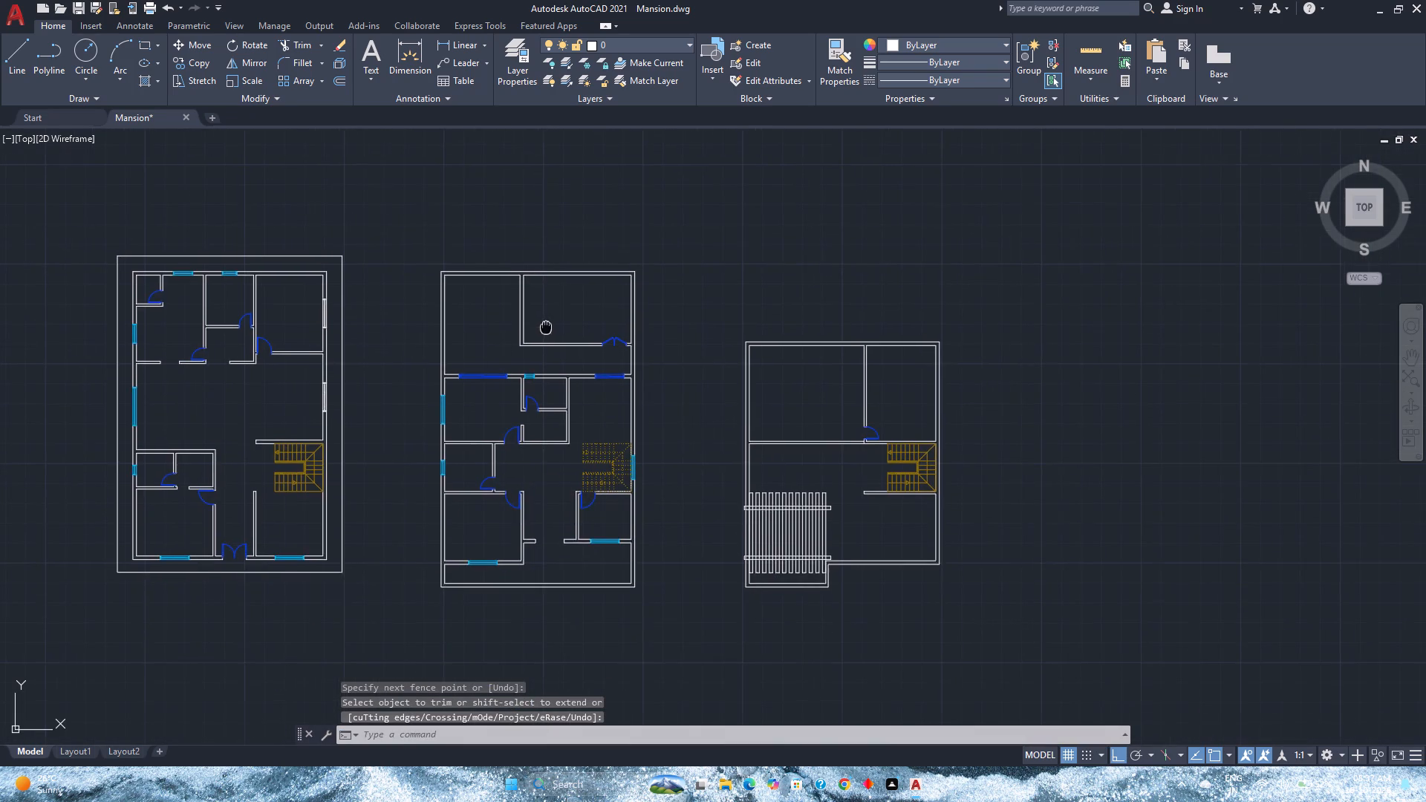
pyautogui.scroll(2, 529, 327)
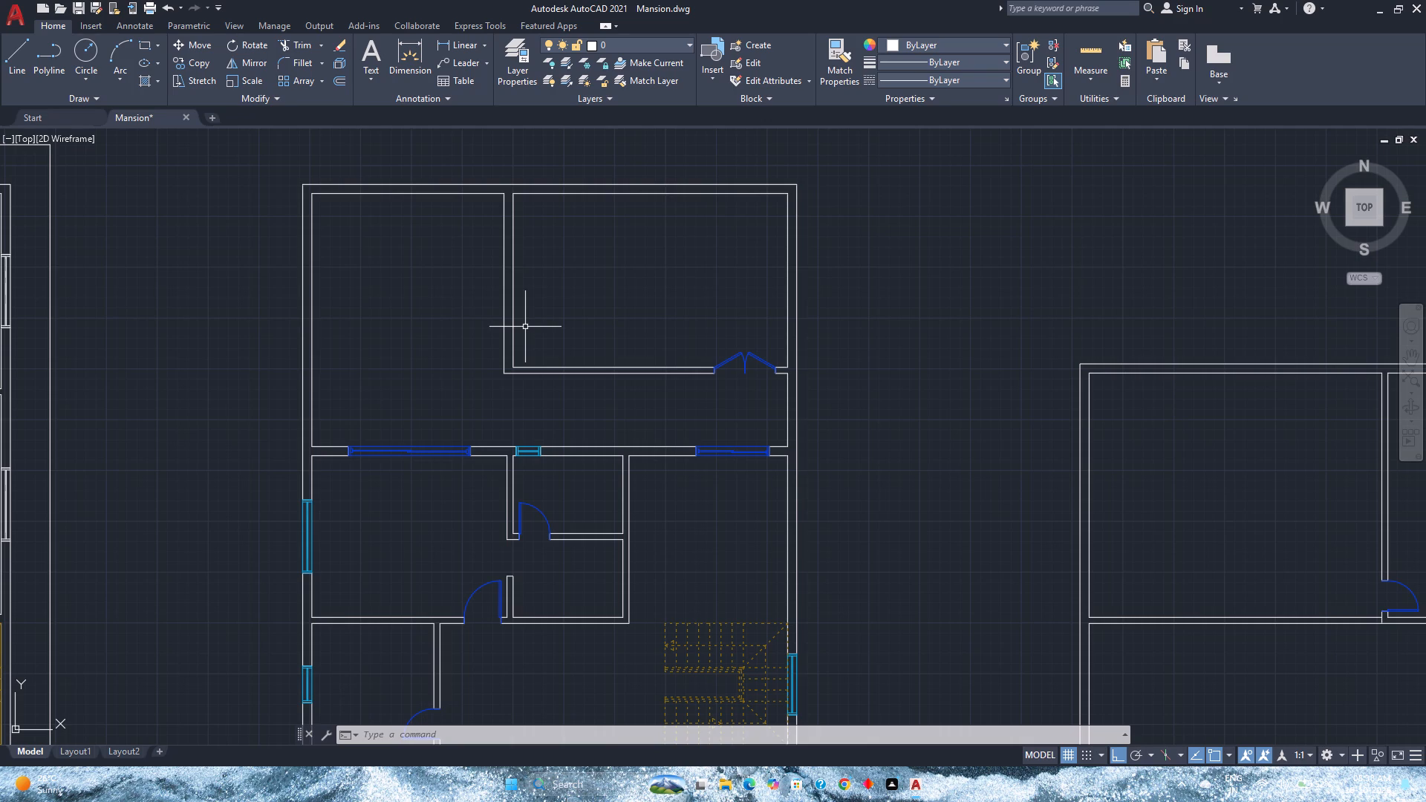
pyautogui.scroll(-1, 525, 327)
pyautogui.moveTo(573, 362); pyautogui.dragTo(651, 292, button='middle')
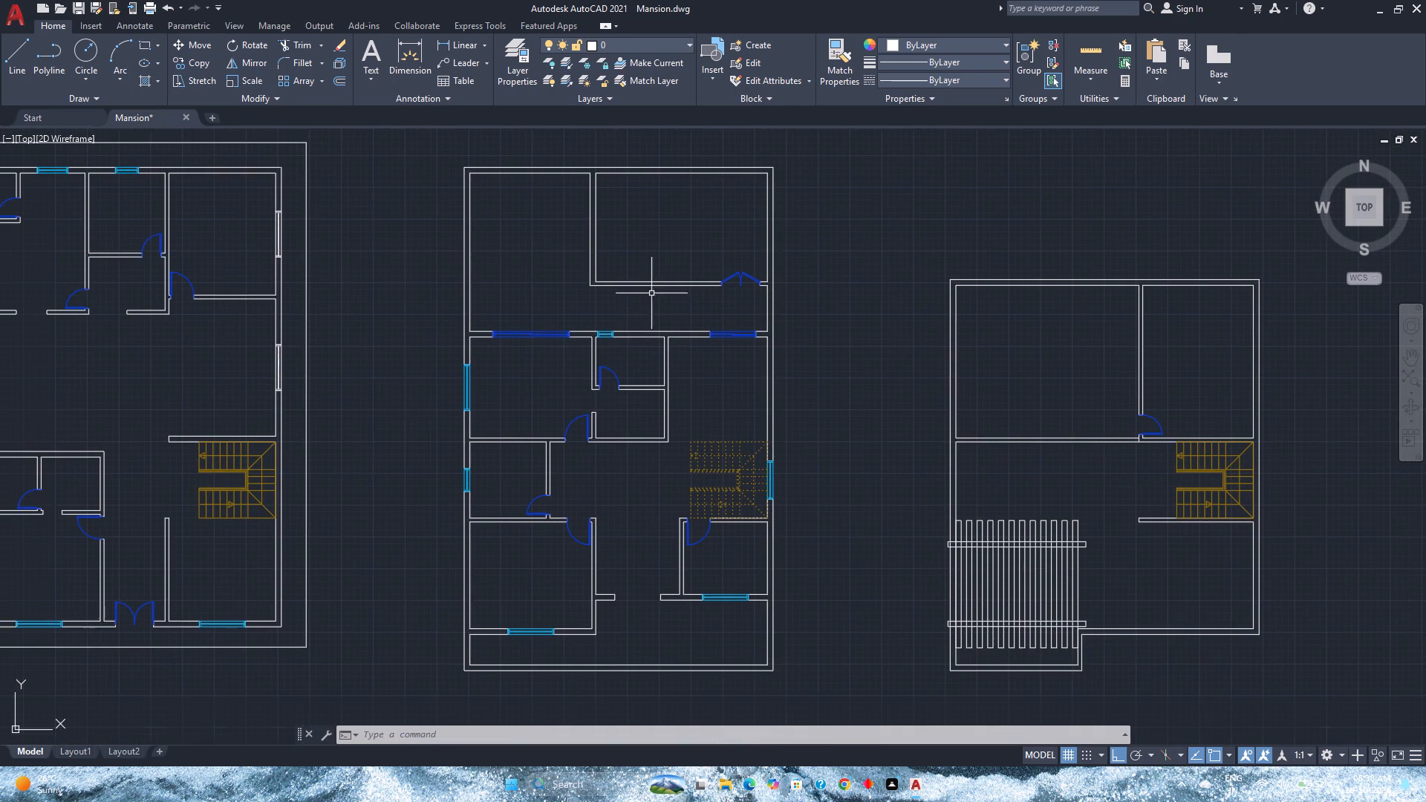
pyautogui.moveTo(573, 474); pyautogui.dragTo(599, 411, button='middle')
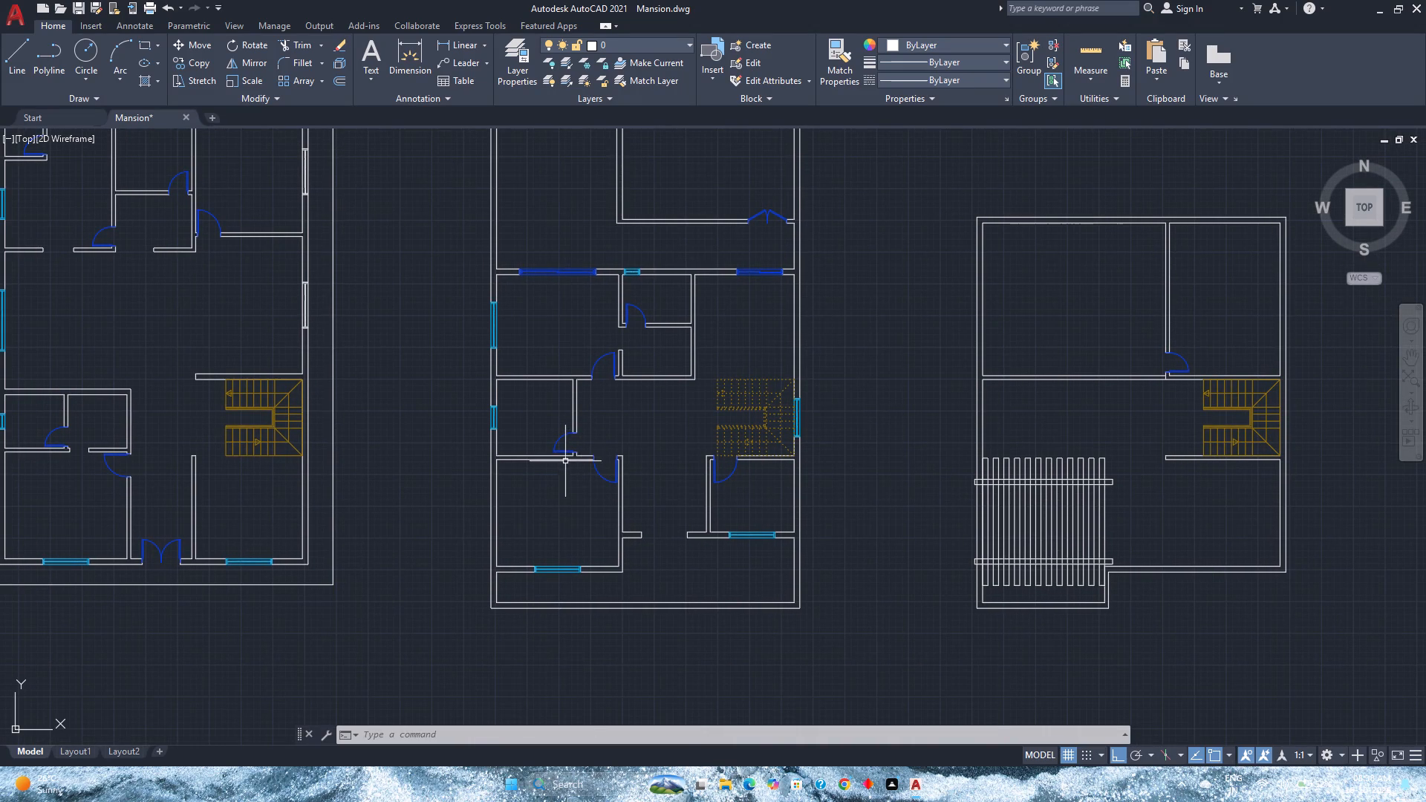
pyautogui.click(1033, 483)
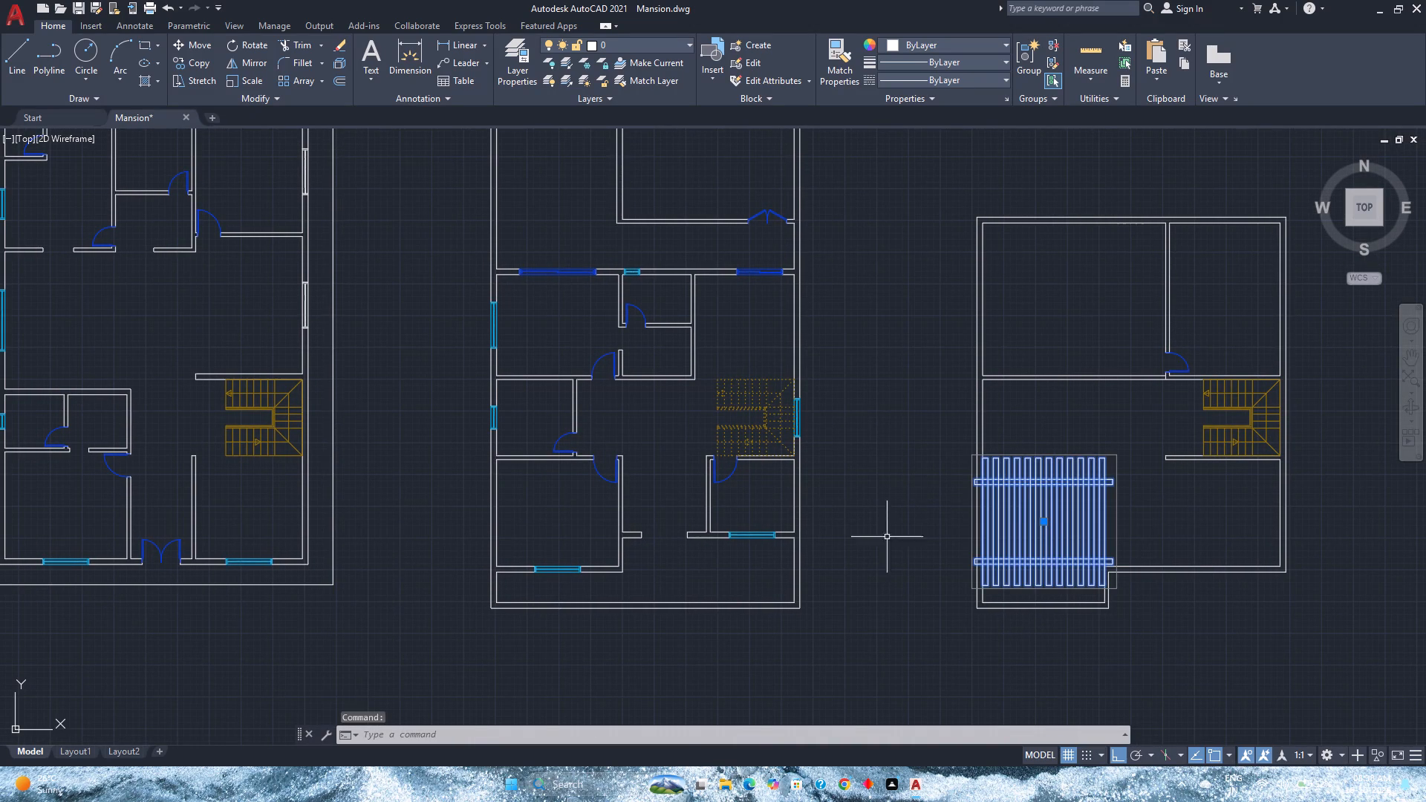
pyautogui.scroll(-1, 958, 515)
pyautogui.moveTo(960, 515); pyautogui.dragTo(738, 523, button='middle')
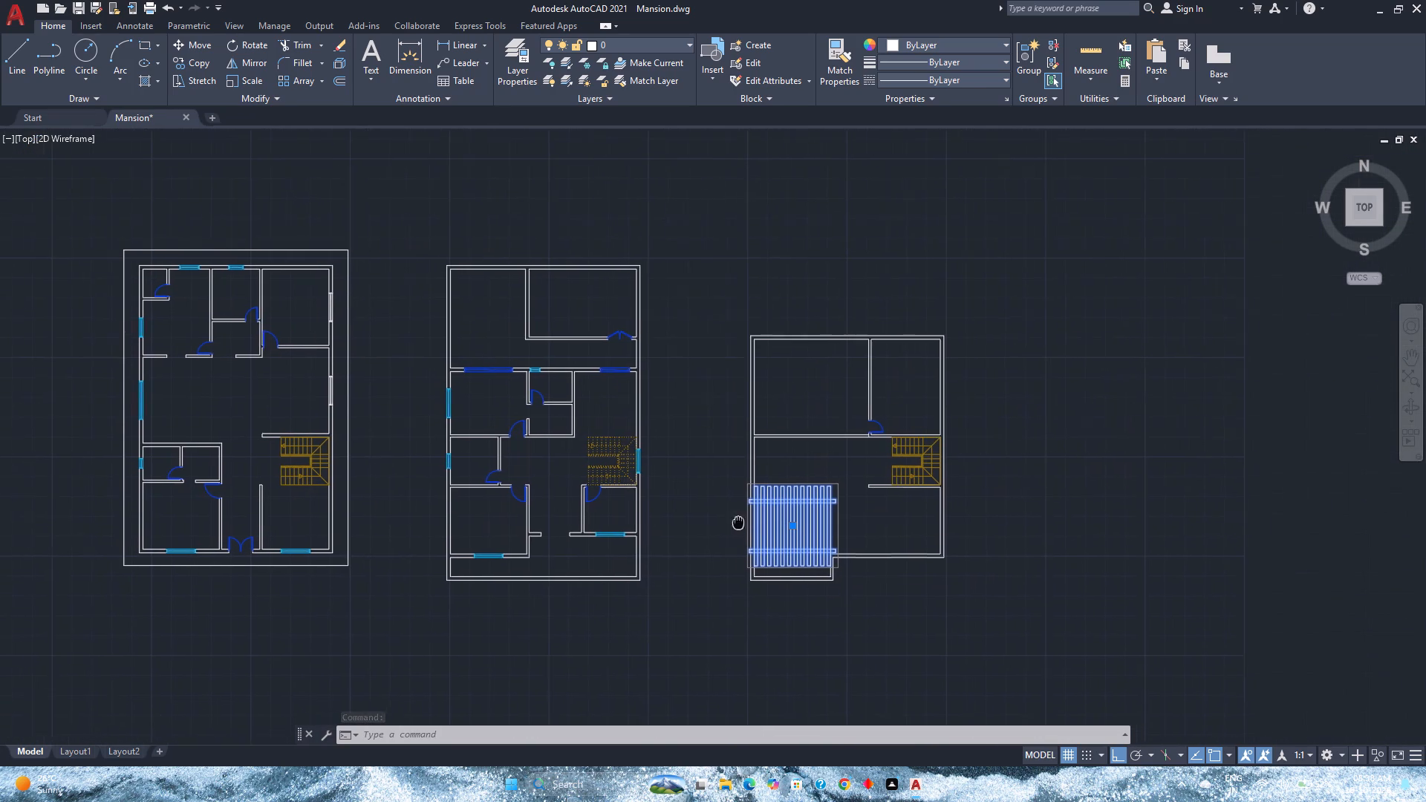
pyautogui.moveTo(738, 523); pyautogui.dragTo(729, 524, button='middle')
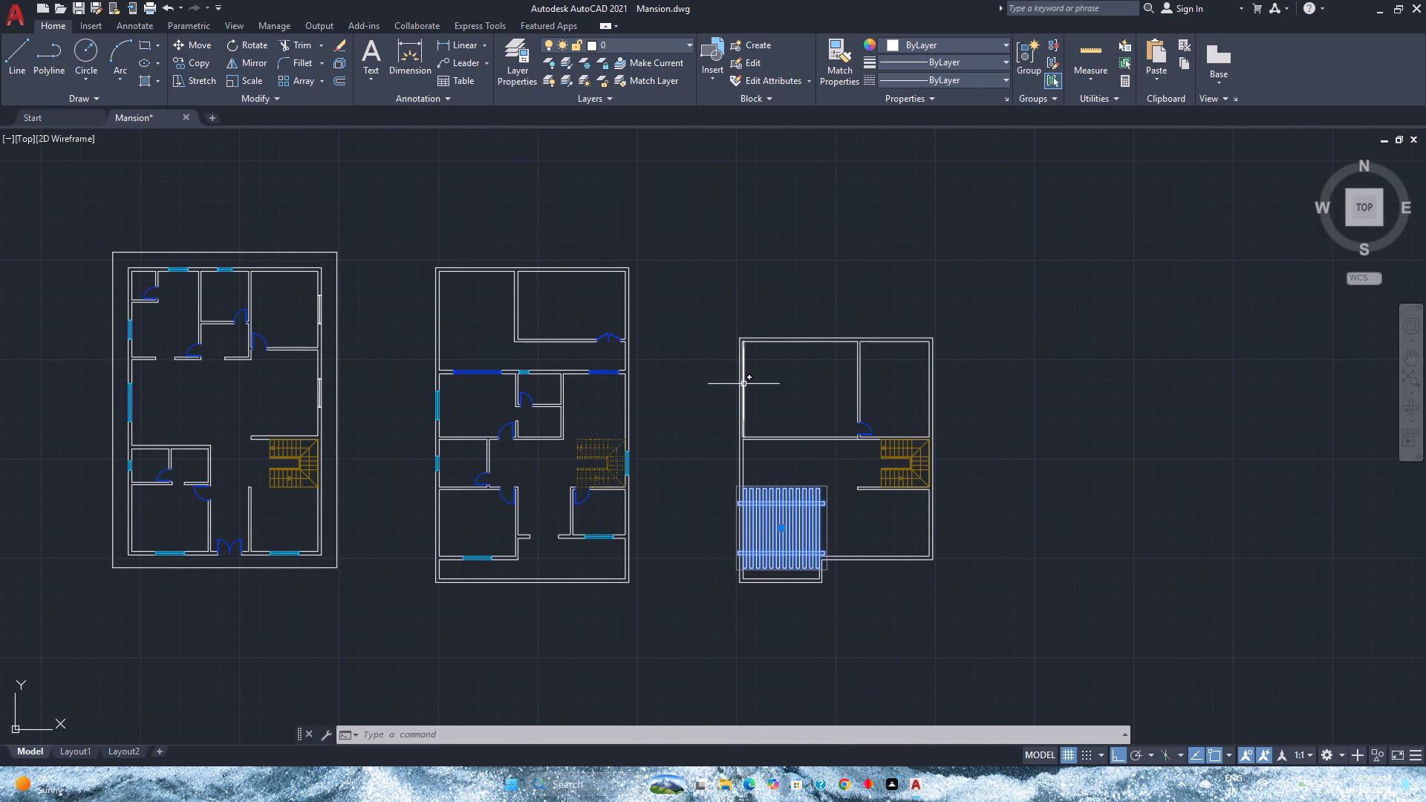
pyautogui.press('Escape')
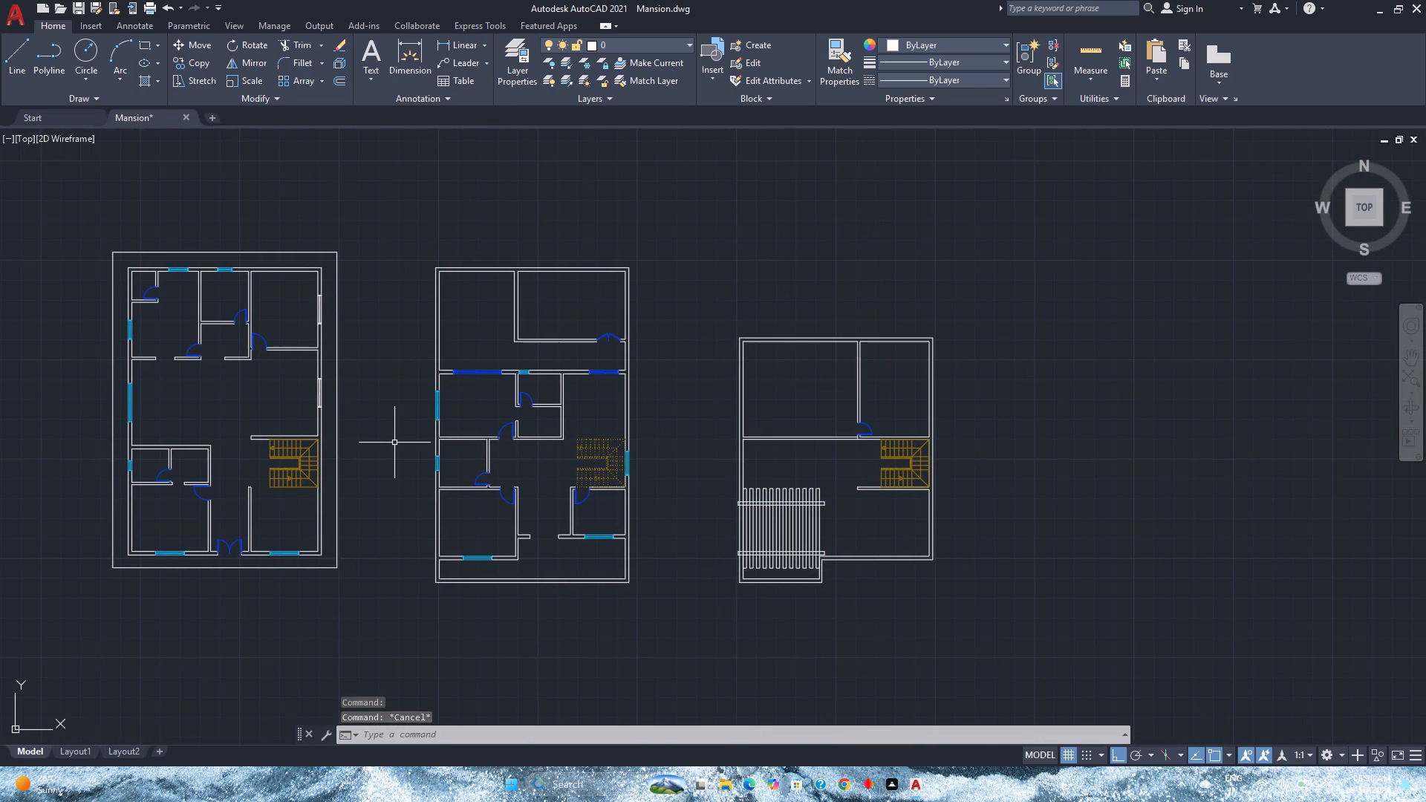
# Create a new layer named Wood and set its colour to index 15.
pyautogui.click(510, 82)
pyautogui.click(333, 215)
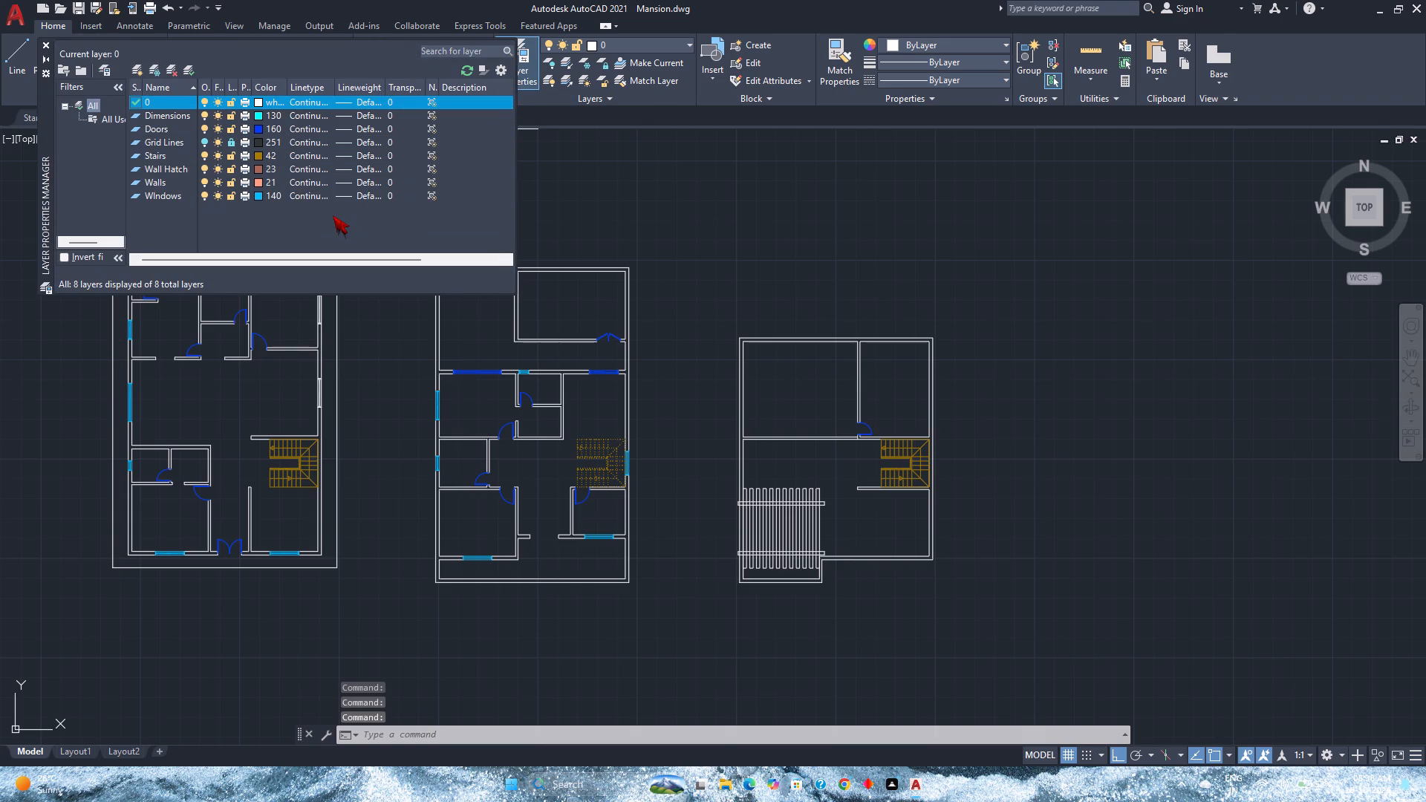
pyautogui.hotkey('alt', 'n')
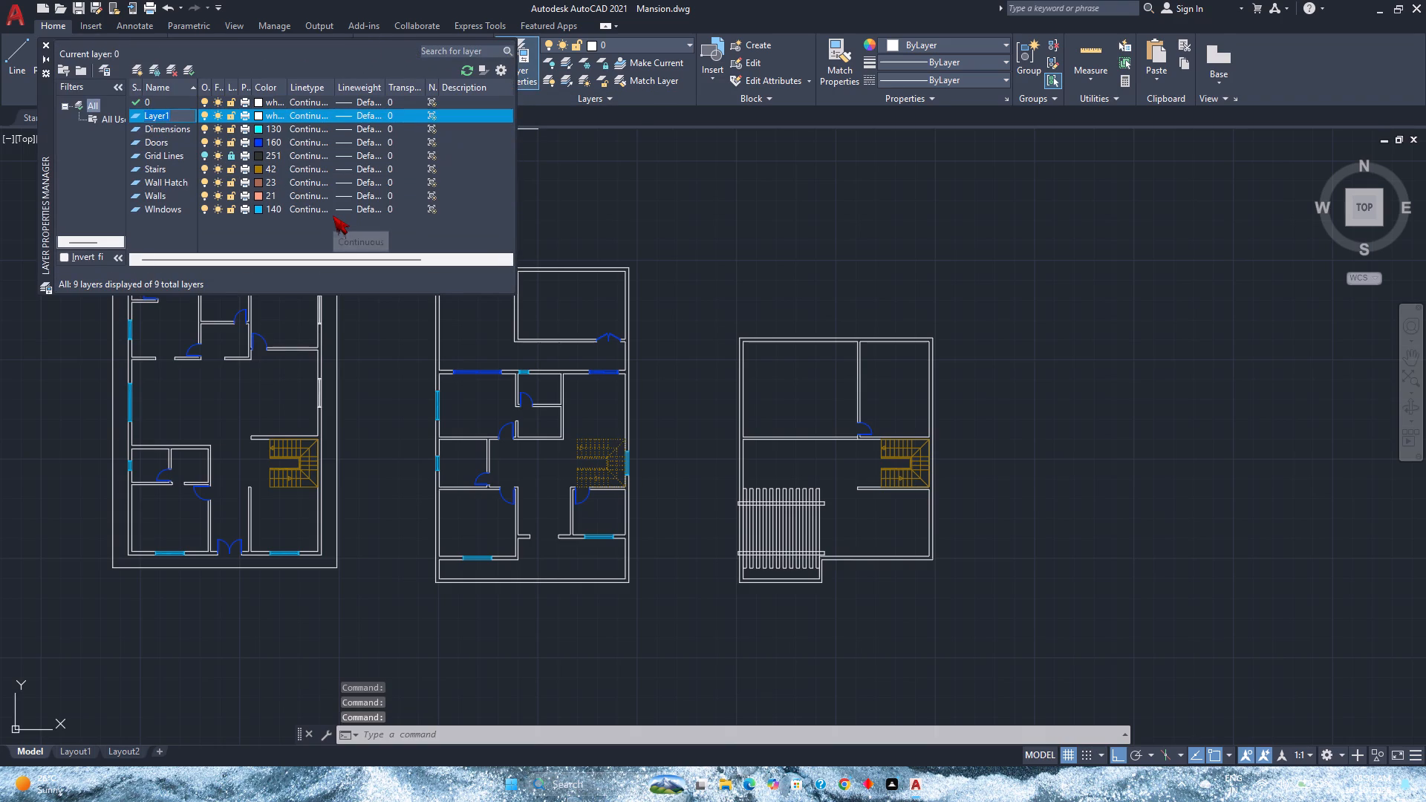
pyautogui.write('Wood')
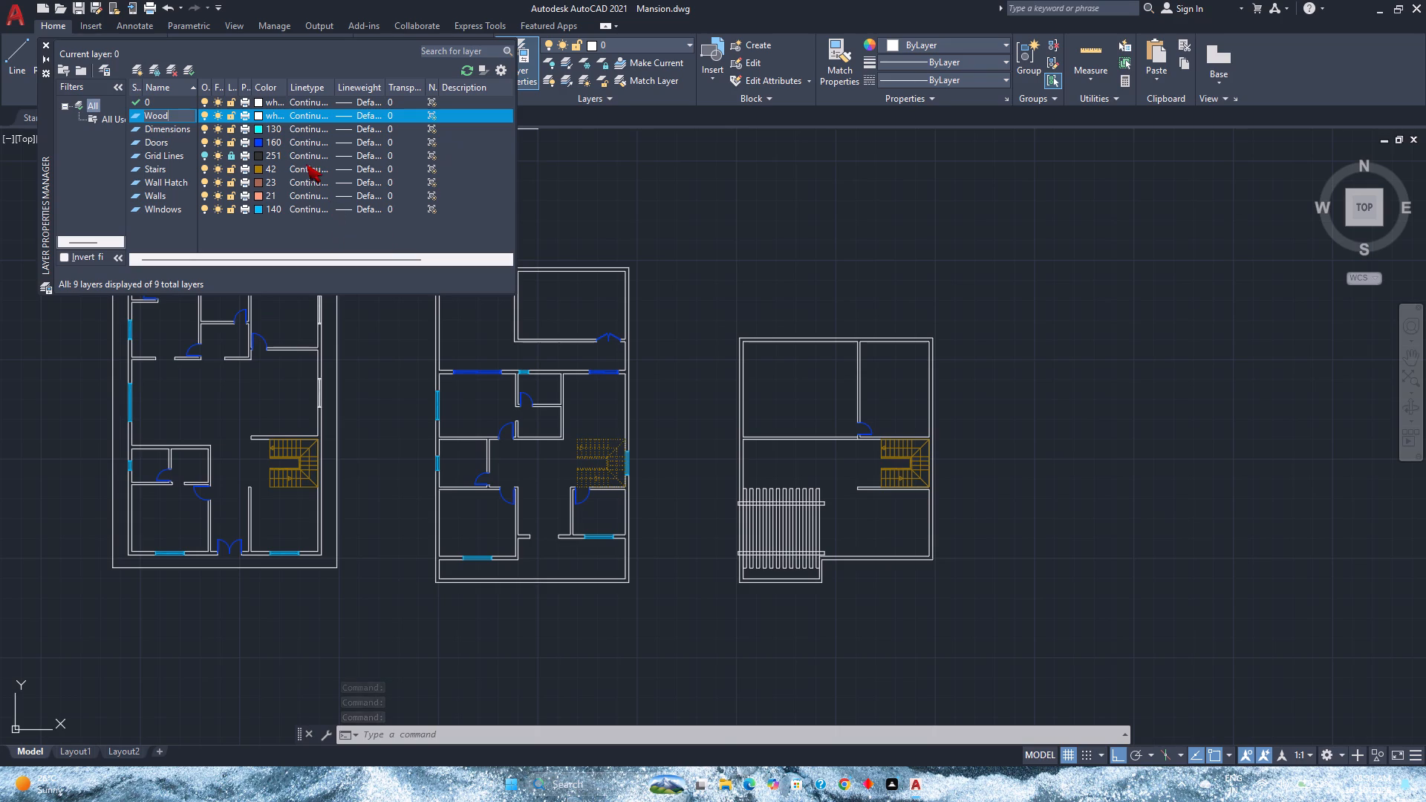
pyautogui.click(258, 118)
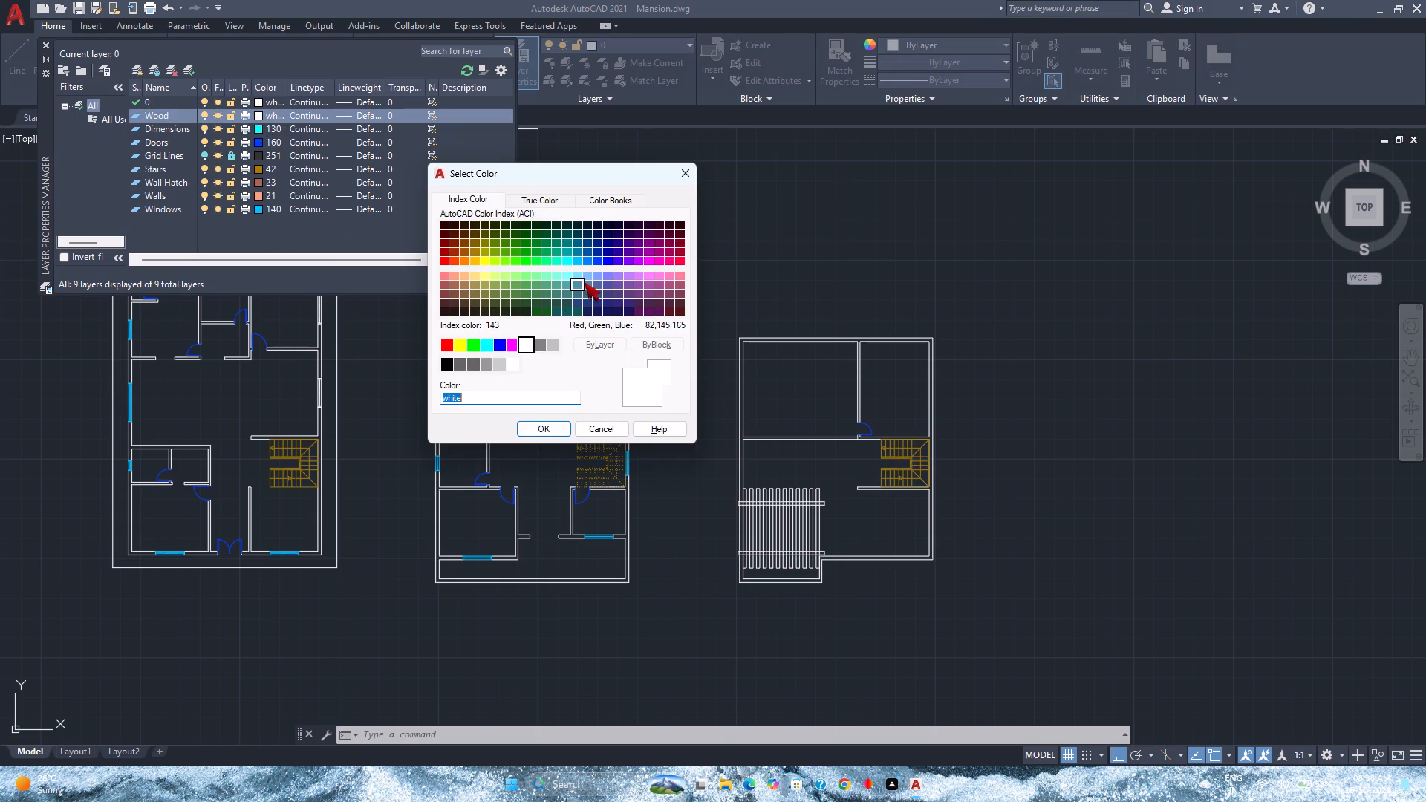
pyautogui.click(667, 310)
pyautogui.click(670, 313)
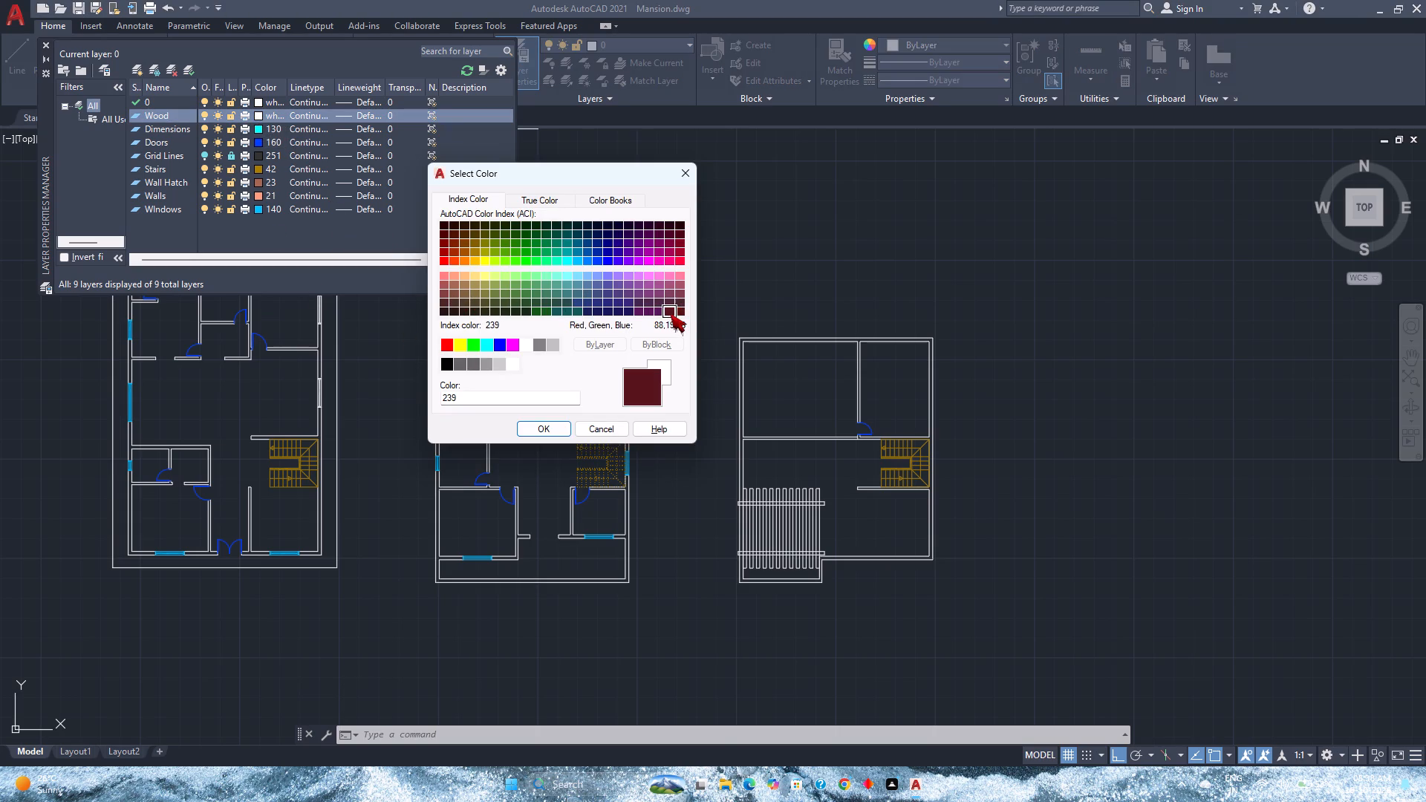
pyautogui.click(440, 295)
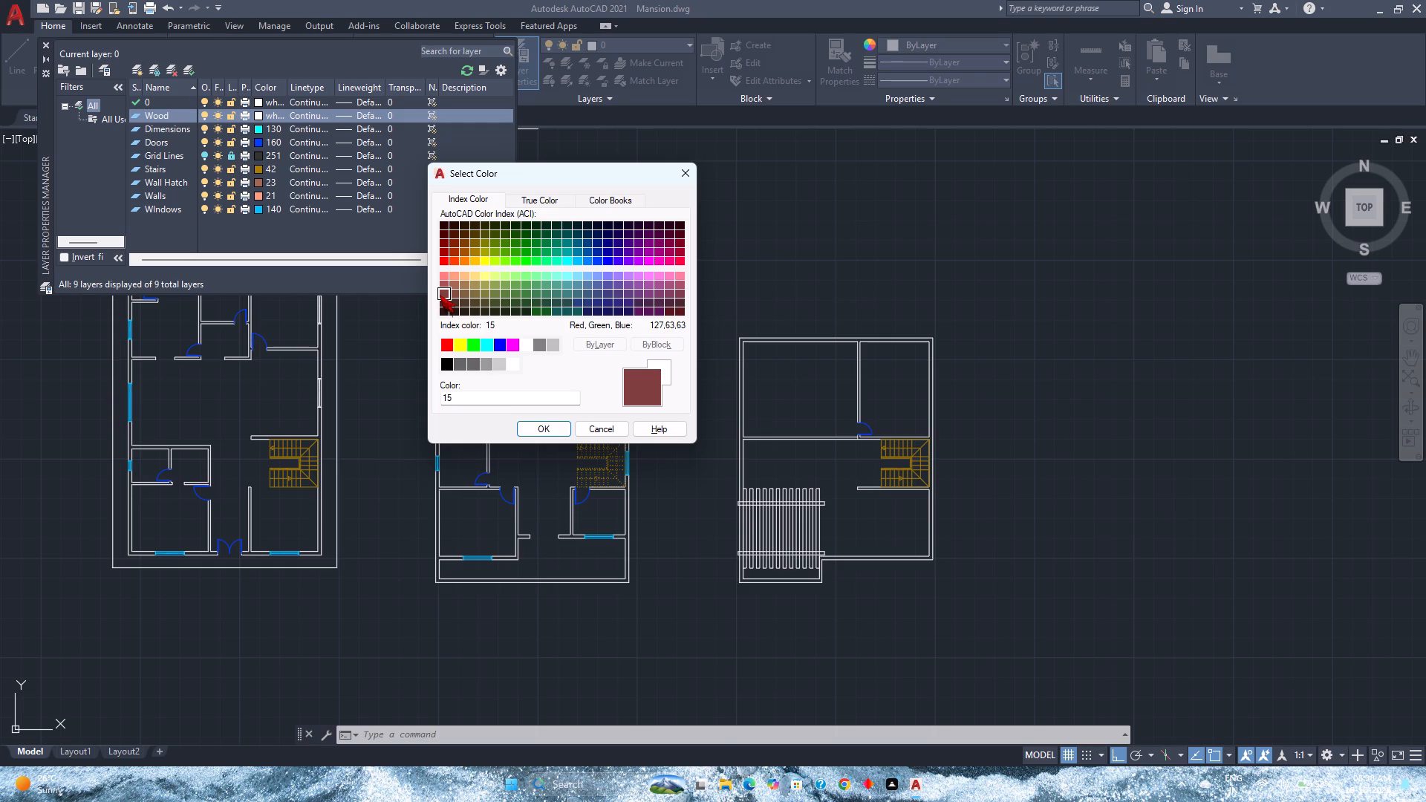
pyautogui.click(544, 428)
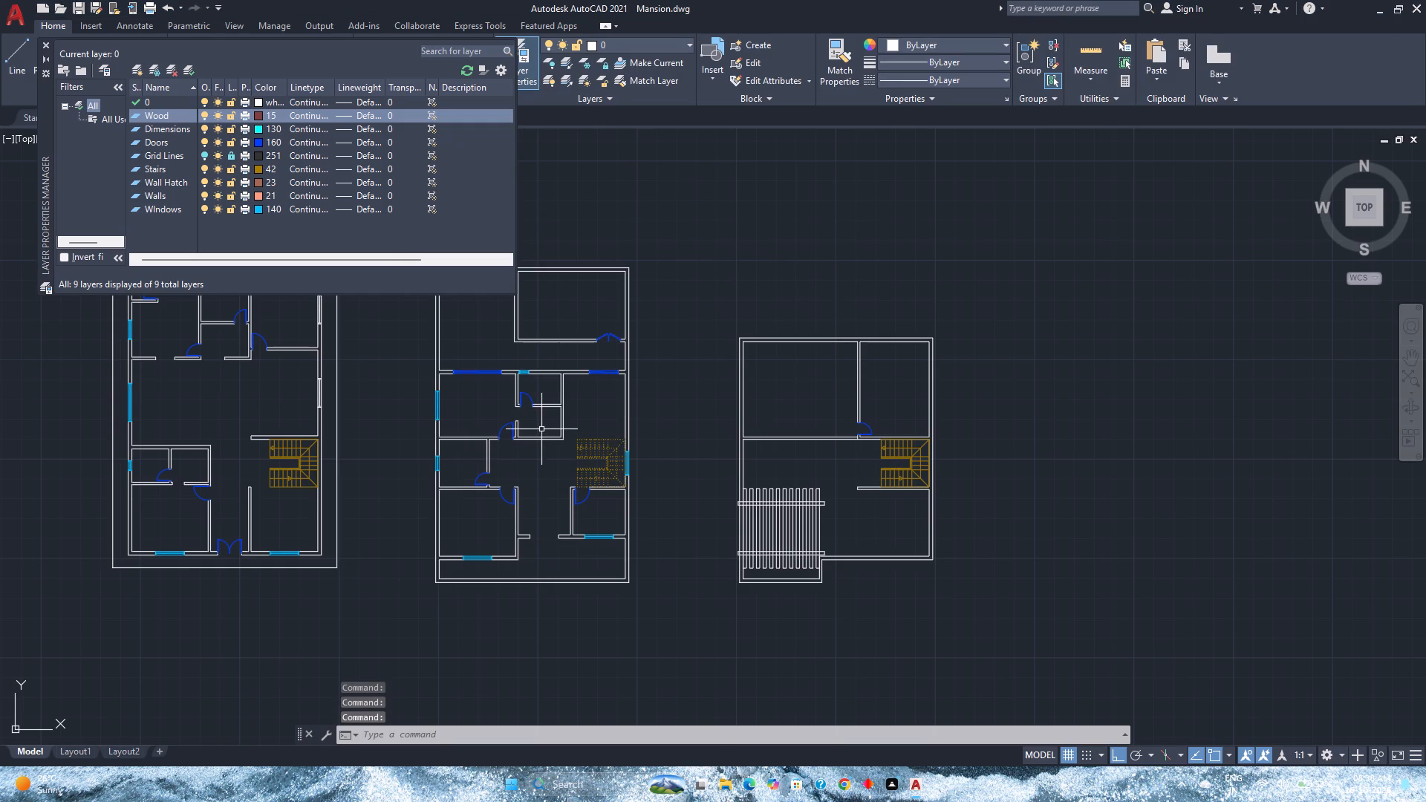
# Assign the slatted structure in the east plan's southwest corner to the Wood layer.
pyautogui.click(750, 521)
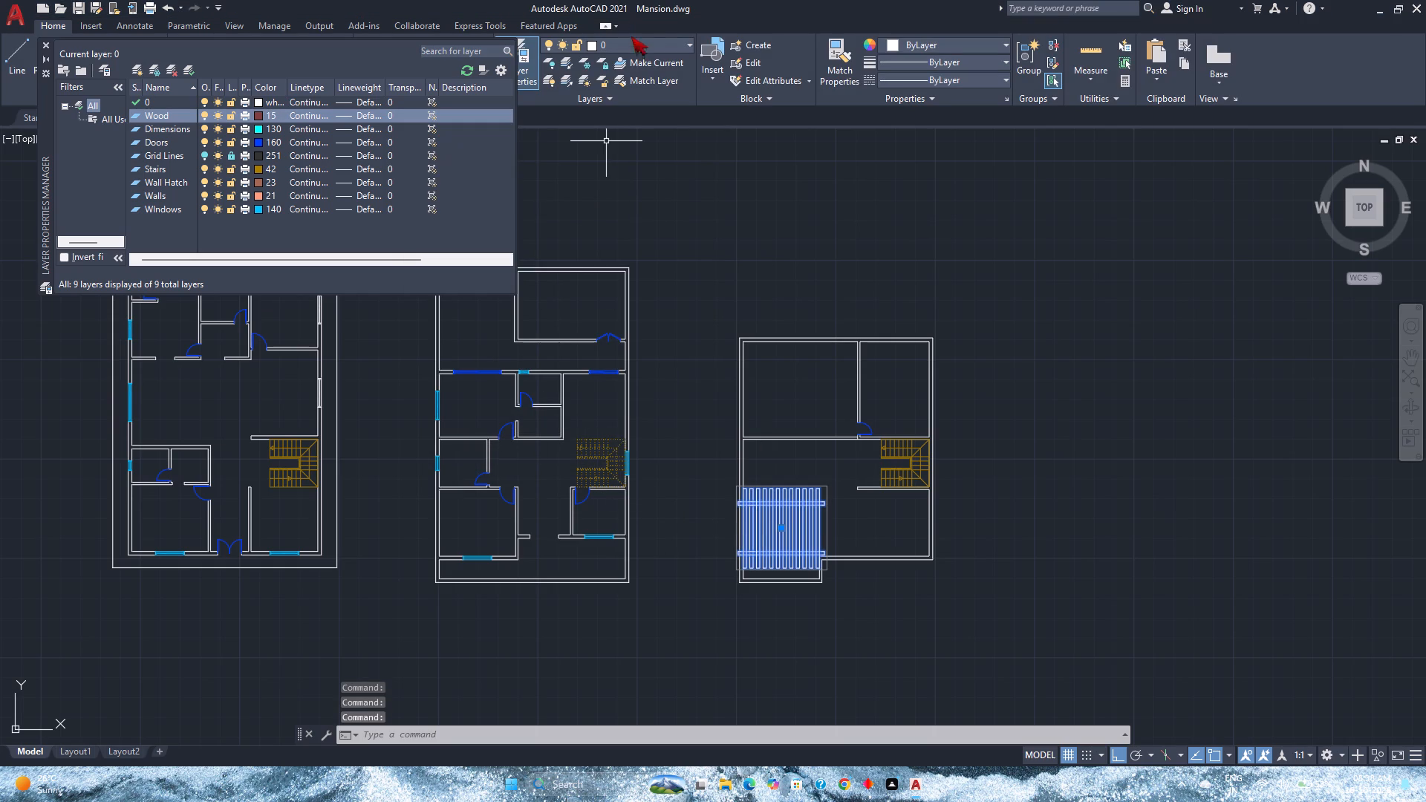
pyautogui.click(631, 49)
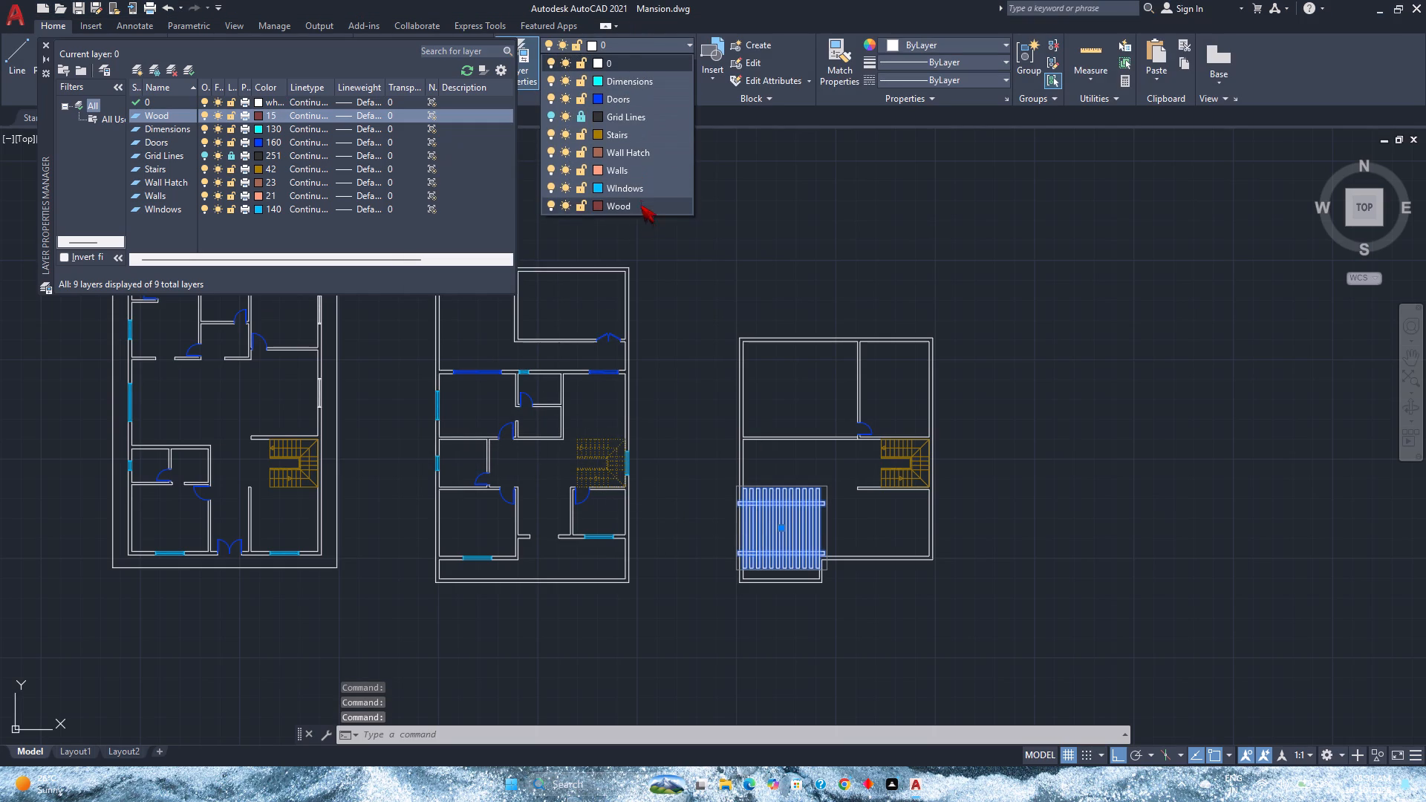
pyautogui.click(640, 200)
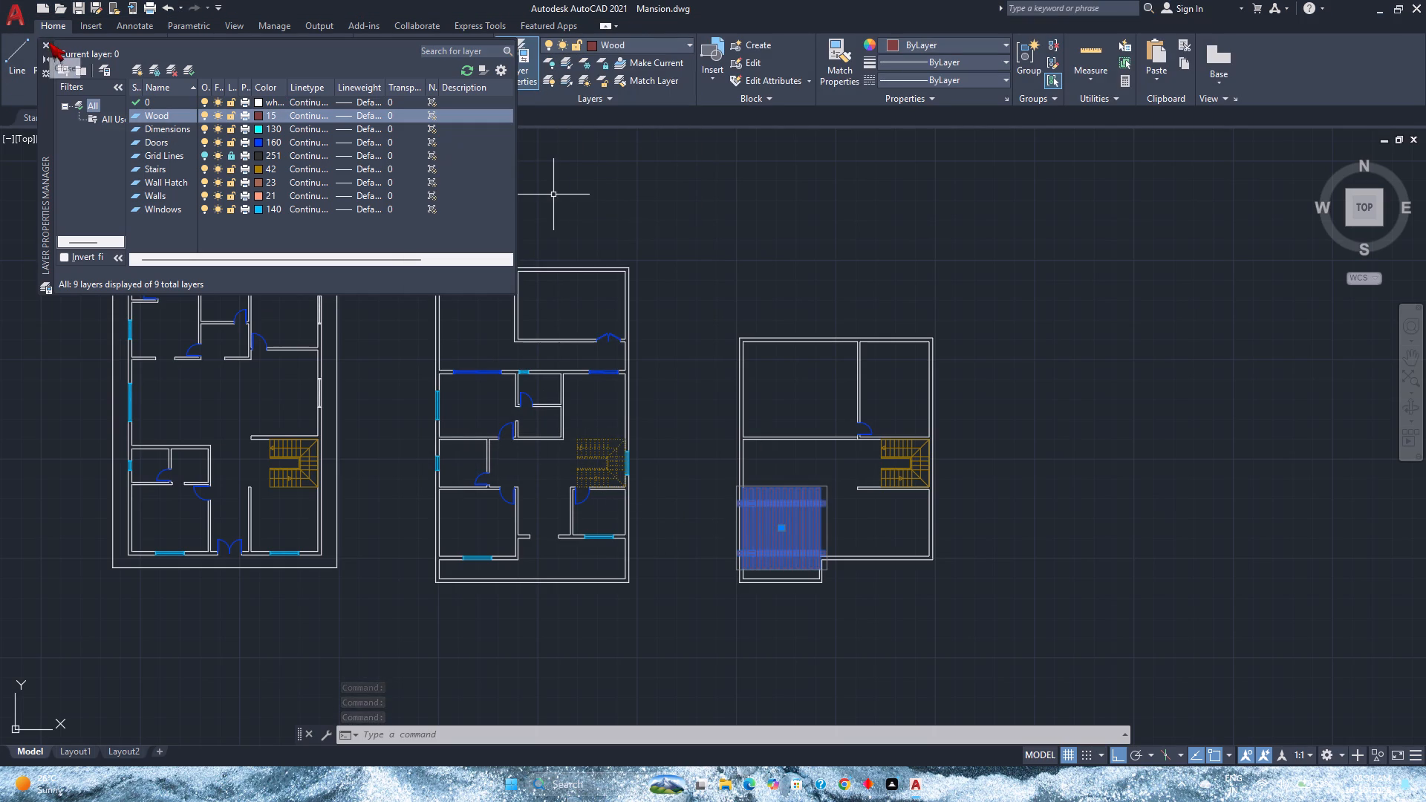
pyautogui.click(49, 42)
pyautogui.press('Escape')
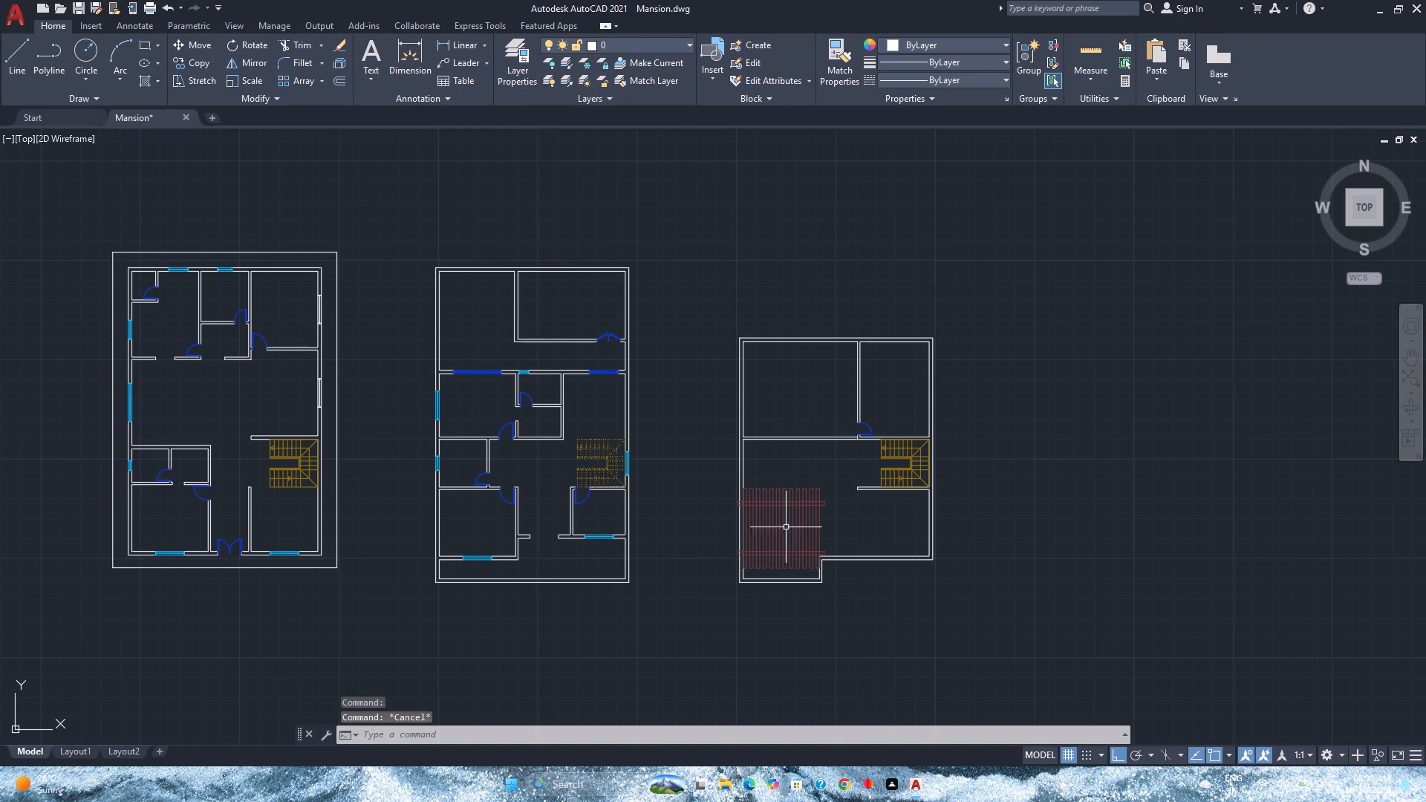
# Inspect the slatted structure and its surrounding walls in the east plan up close.
pyautogui.scroll(3, 761, 500)
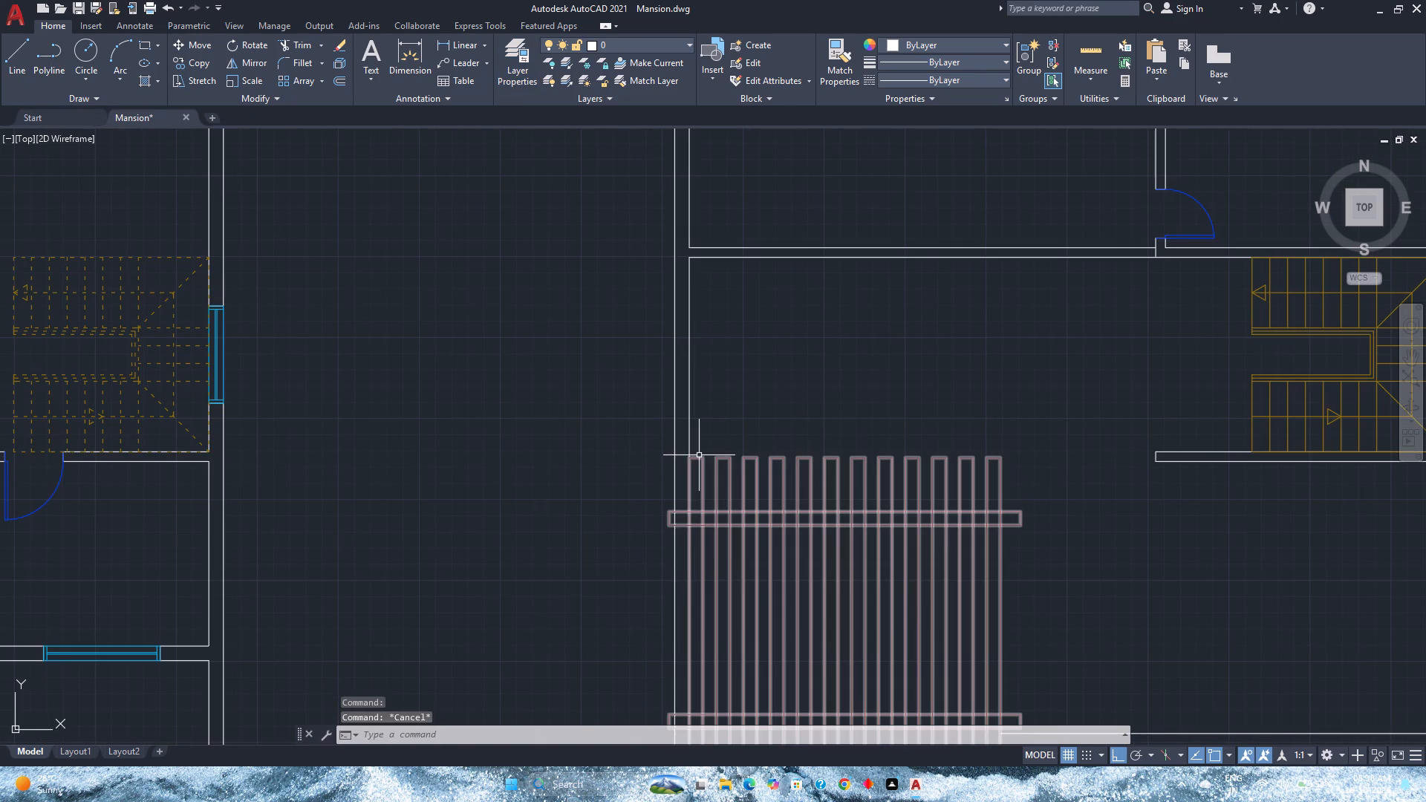
pyautogui.scroll(-3, 699, 455)
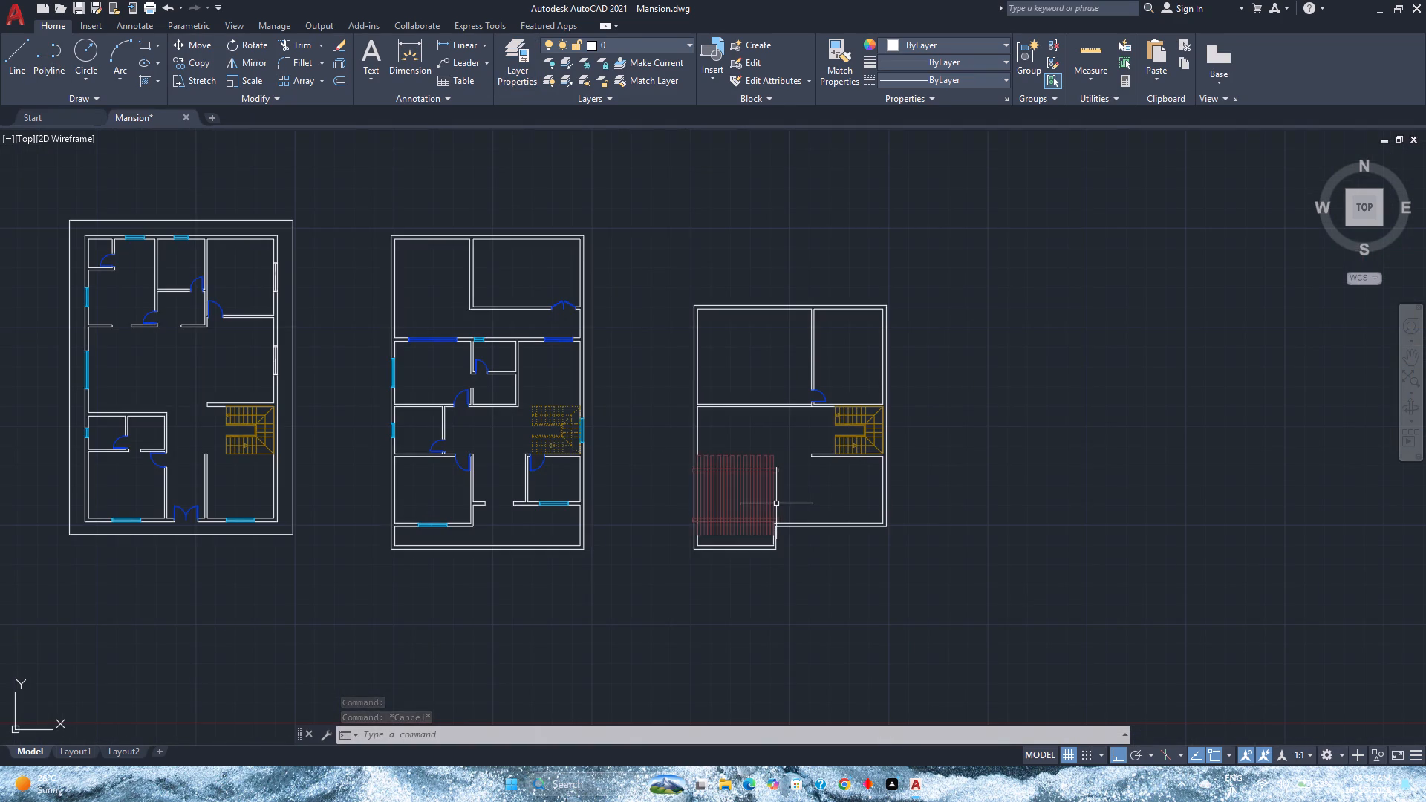
pyautogui.scroll(-1, 776, 503)
pyautogui.scroll(7, 776, 503)
pyautogui.scroll(-4, 687, 469)
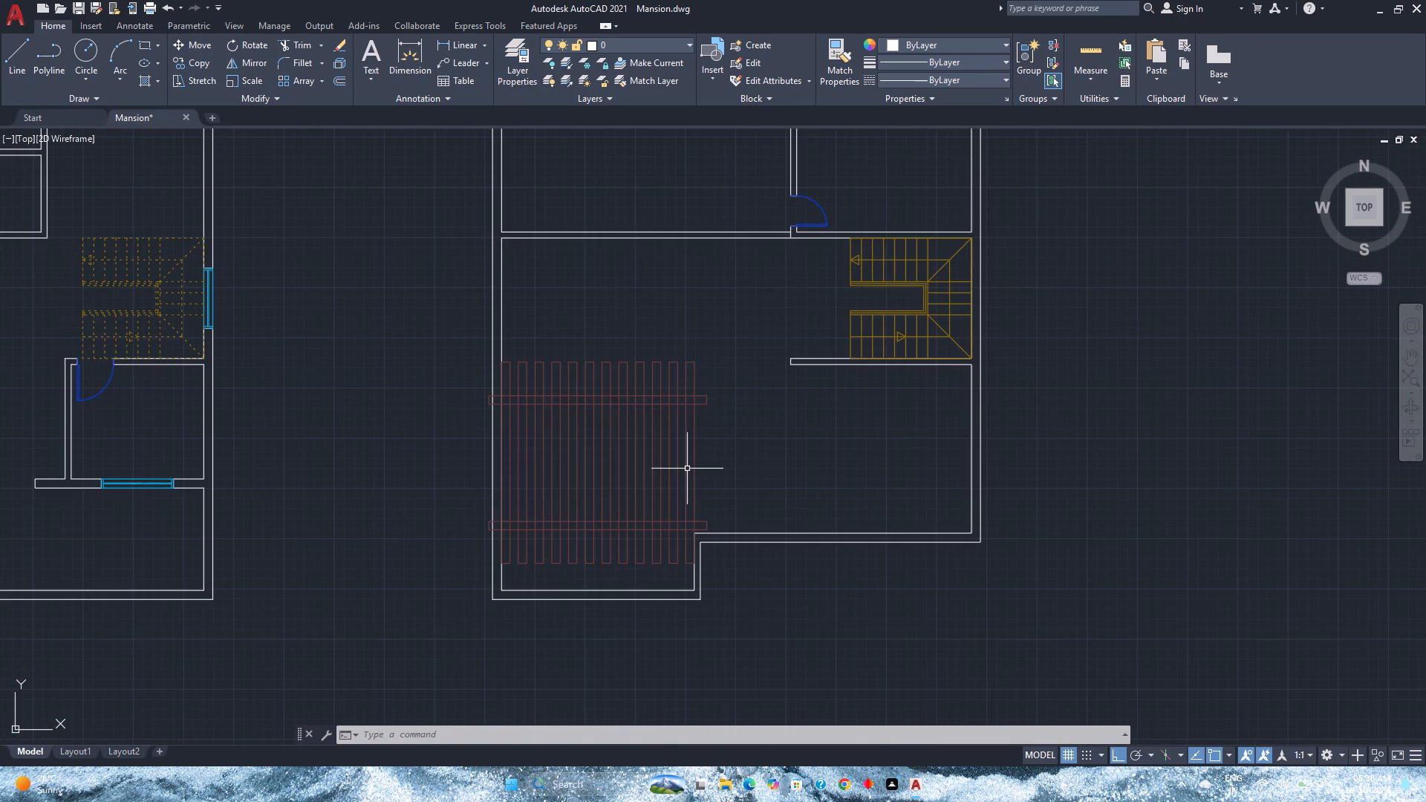
pyautogui.scroll(-1, 440, 483)
pyautogui.moveTo(440, 483); pyautogui.dragTo(452, 484, button='middle')
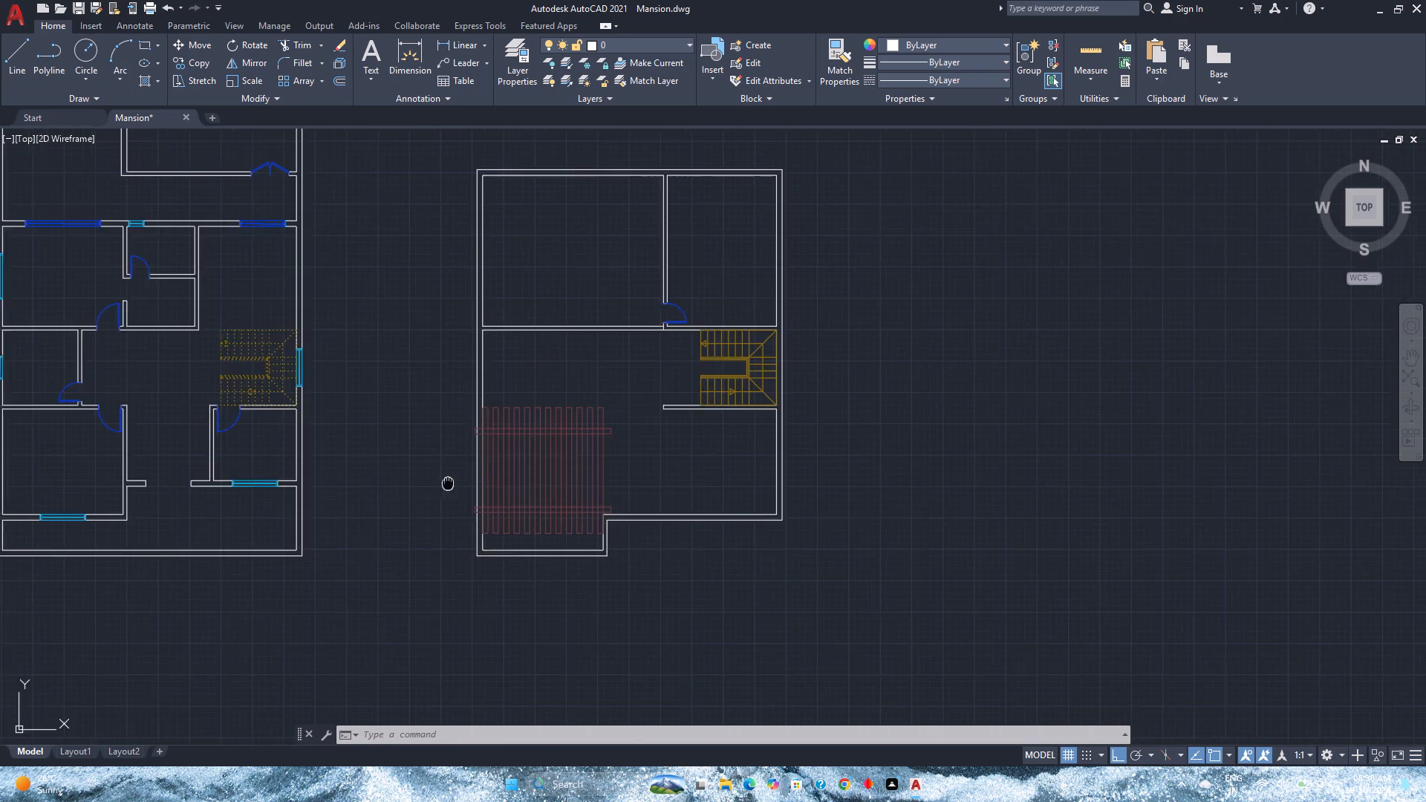
pyautogui.moveTo(452, 484); pyautogui.dragTo(534, 521, button='middle')
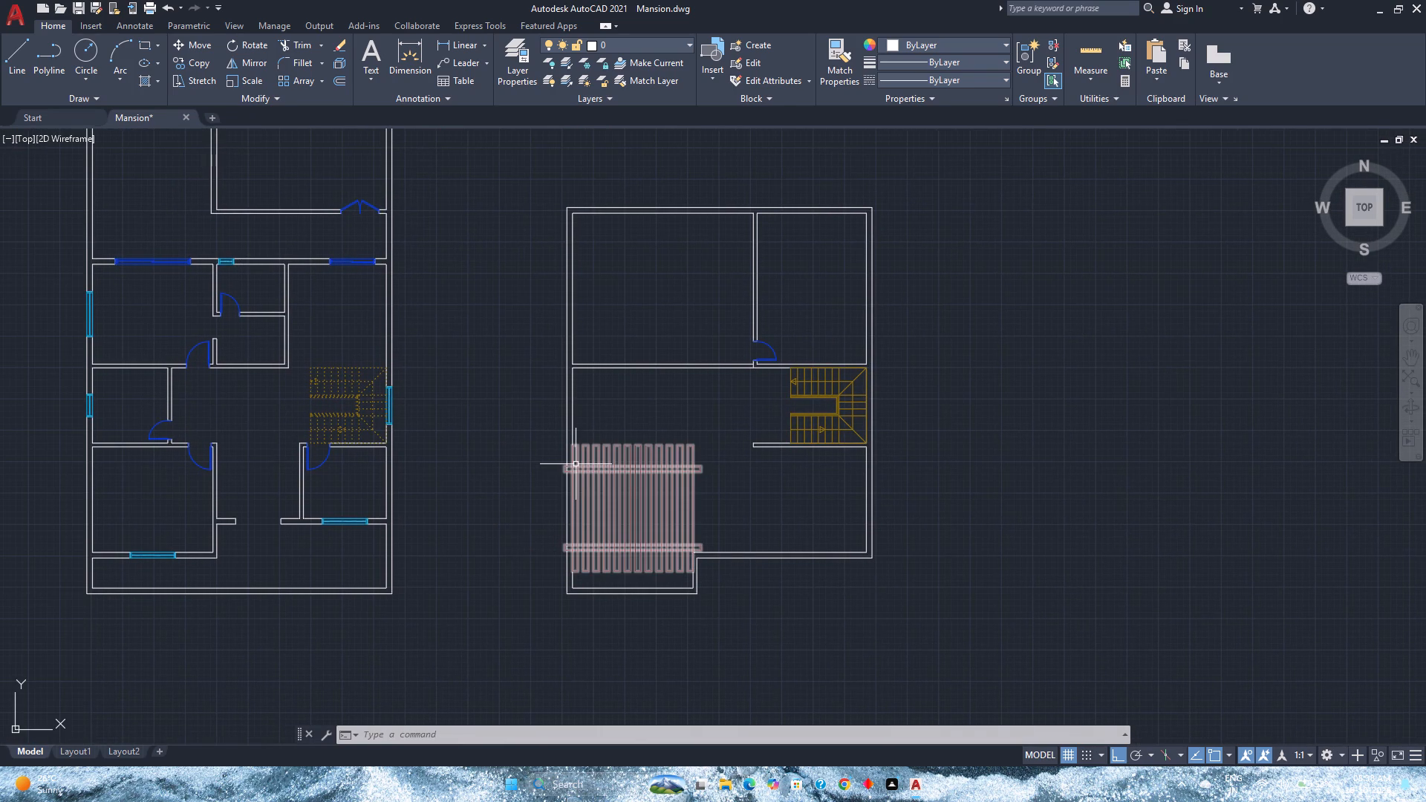
pyautogui.scroll(-1, 495, 512)
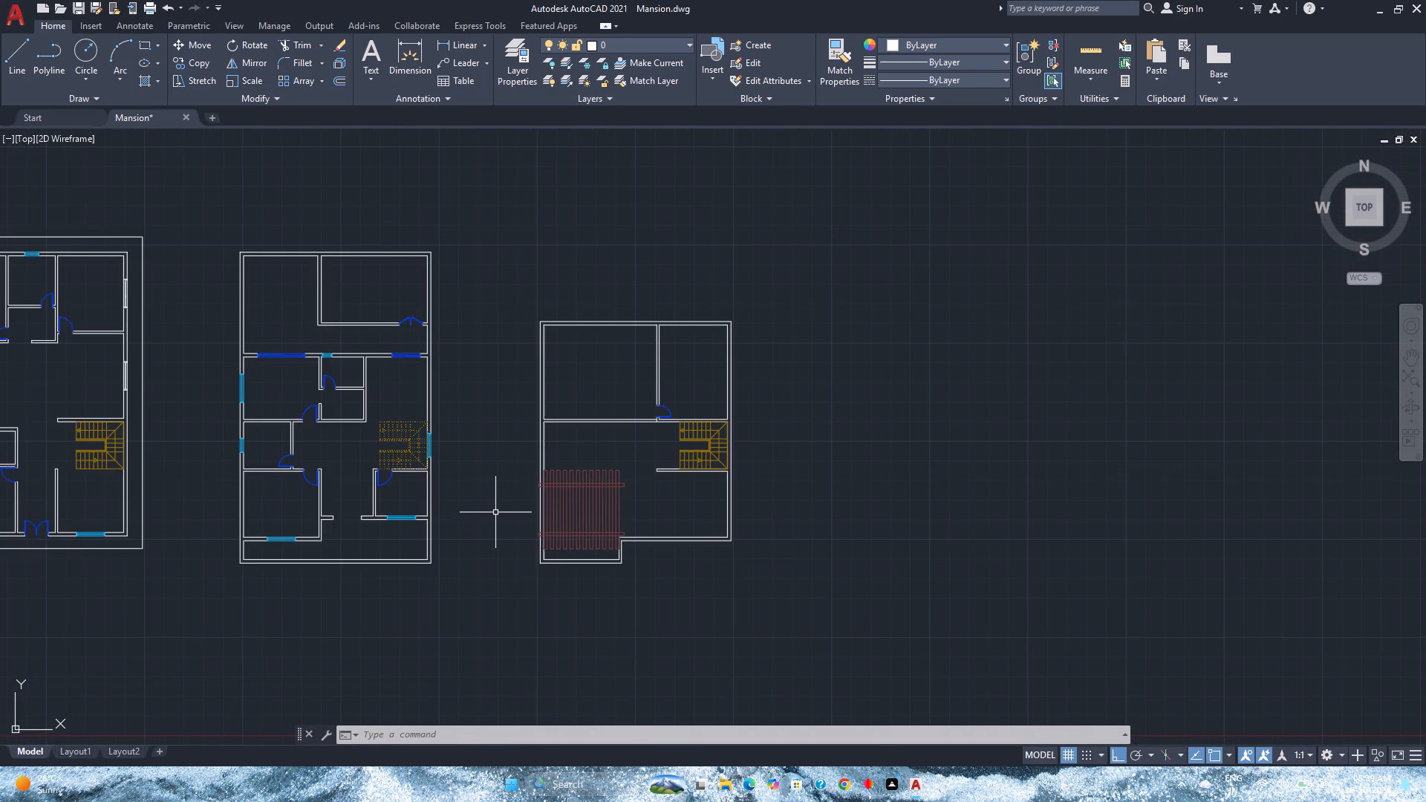
pyautogui.scroll(1, 495, 512)
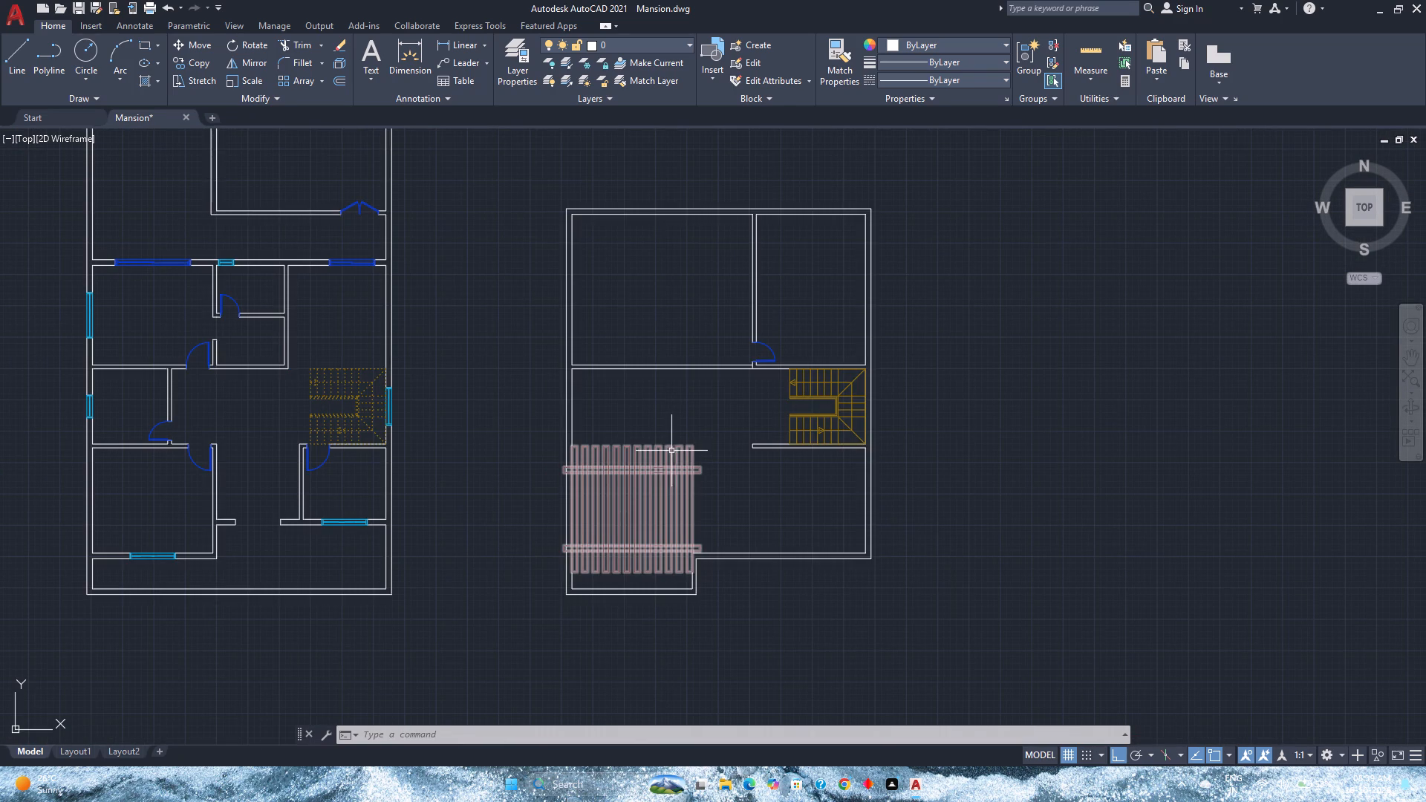
pyautogui.scroll(2, 665, 476)
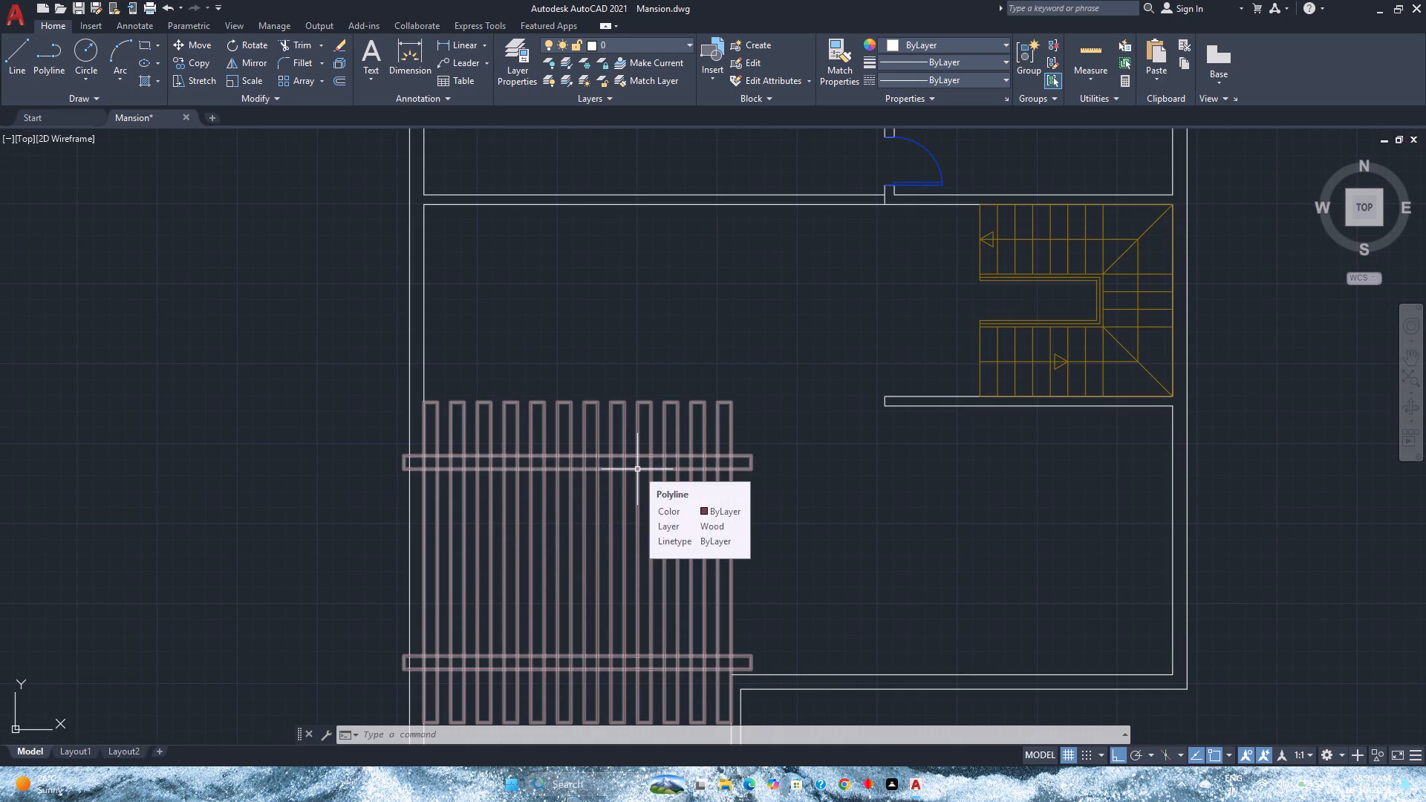
pyautogui.scroll(-3, 521, 483)
# Examine the west plan's north rooms and the door openings in their partition walls.
pyautogui.moveTo(354, 478); pyautogui.dragTo(477, 480, button='middle')
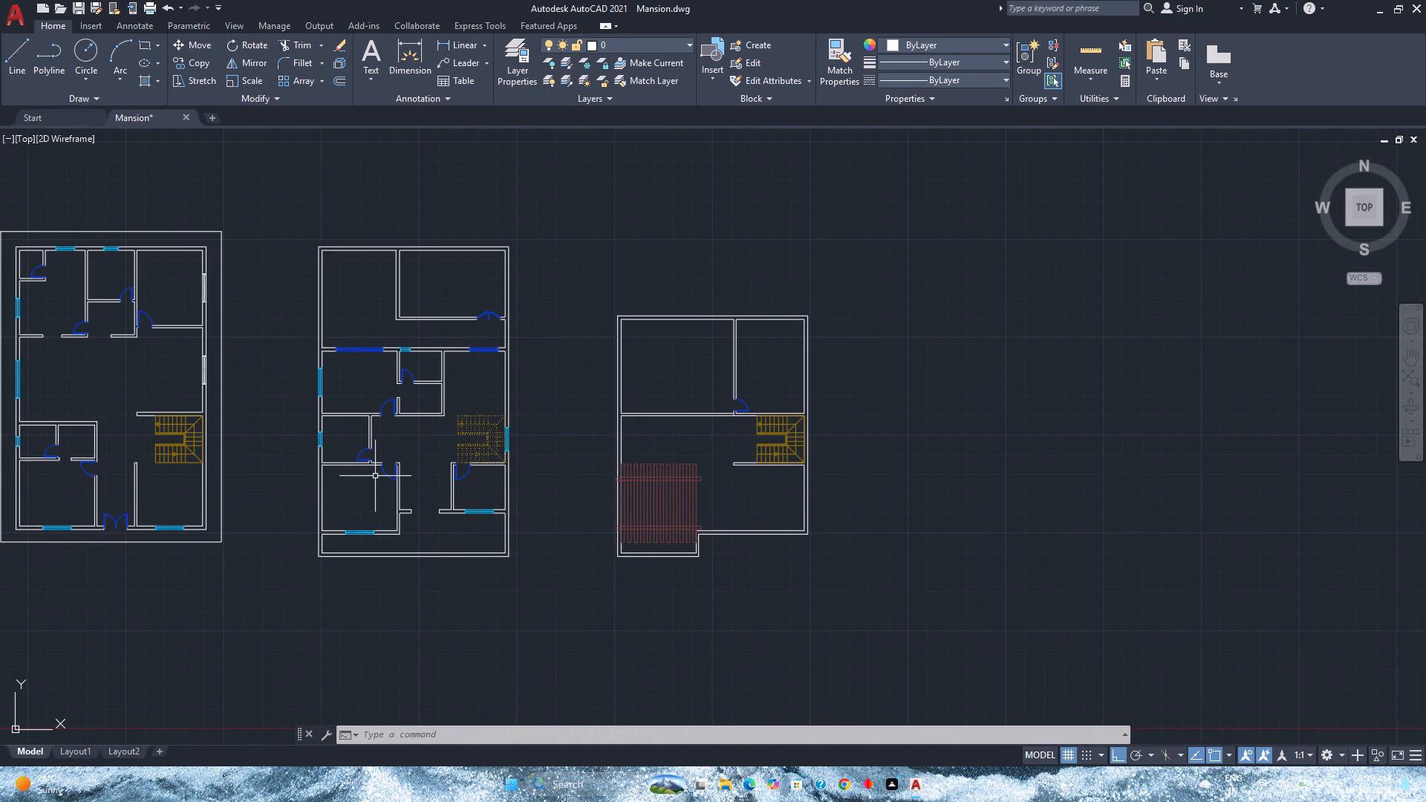
pyautogui.moveTo(340, 481); pyautogui.dragTo(489, 489, button='middle')
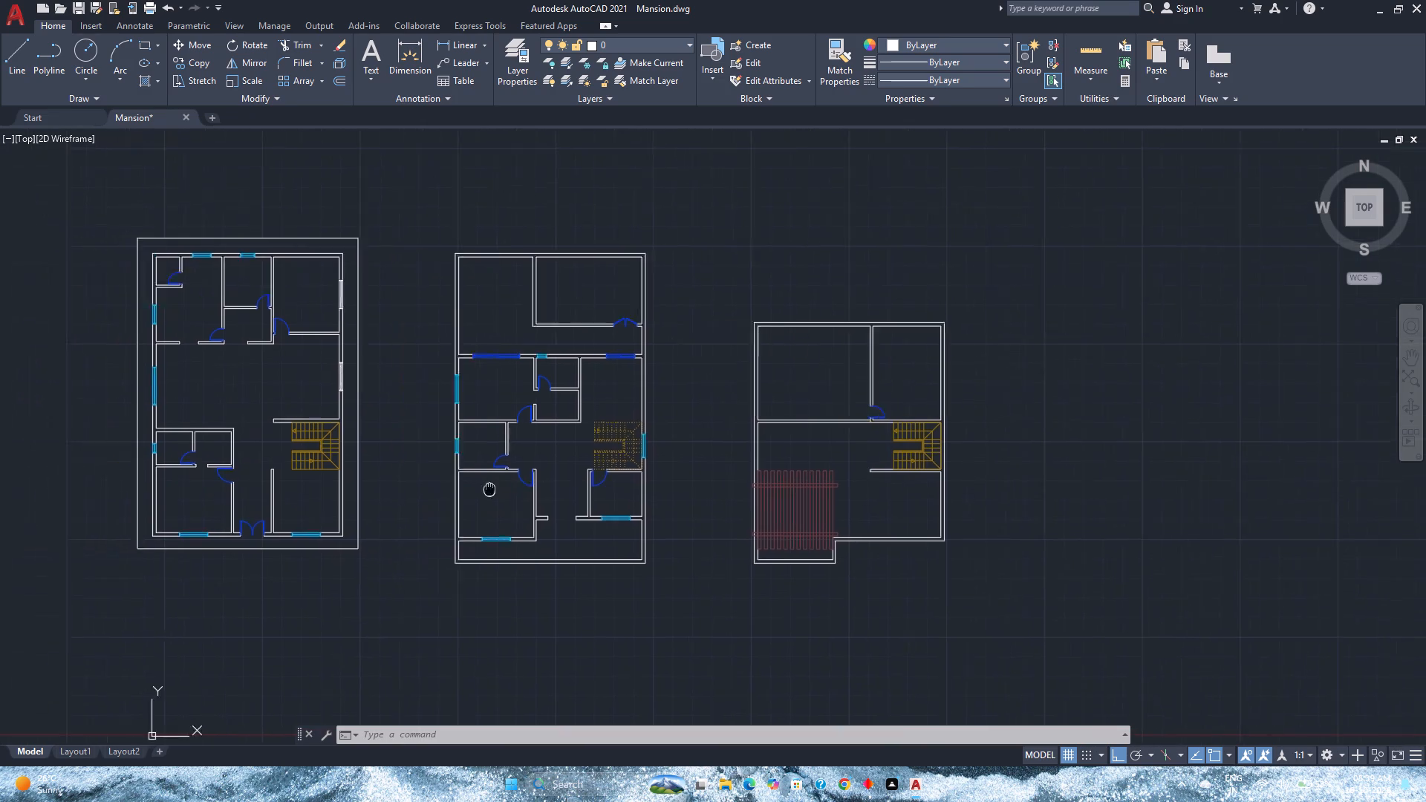
pyautogui.moveTo(489, 489); pyautogui.dragTo(768, 499, button='middle')
pyautogui.scroll(2, 486, 333)
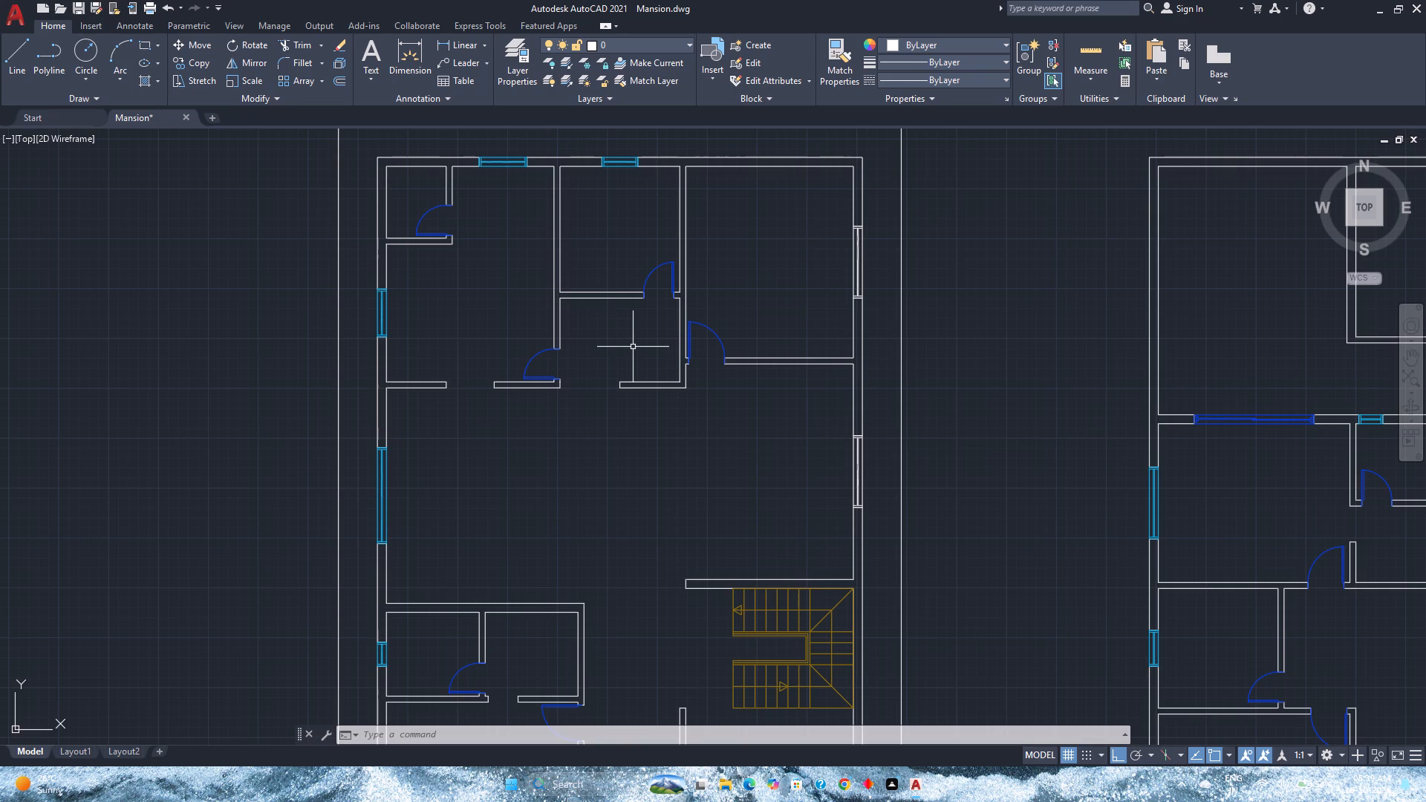
pyautogui.scroll(-2, 633, 347)
pyautogui.scroll(3, 633, 347)
pyautogui.moveTo(628, 318); pyautogui.dragTo(588, 505, button='middle')
pyautogui.scroll(3, 620, 477)
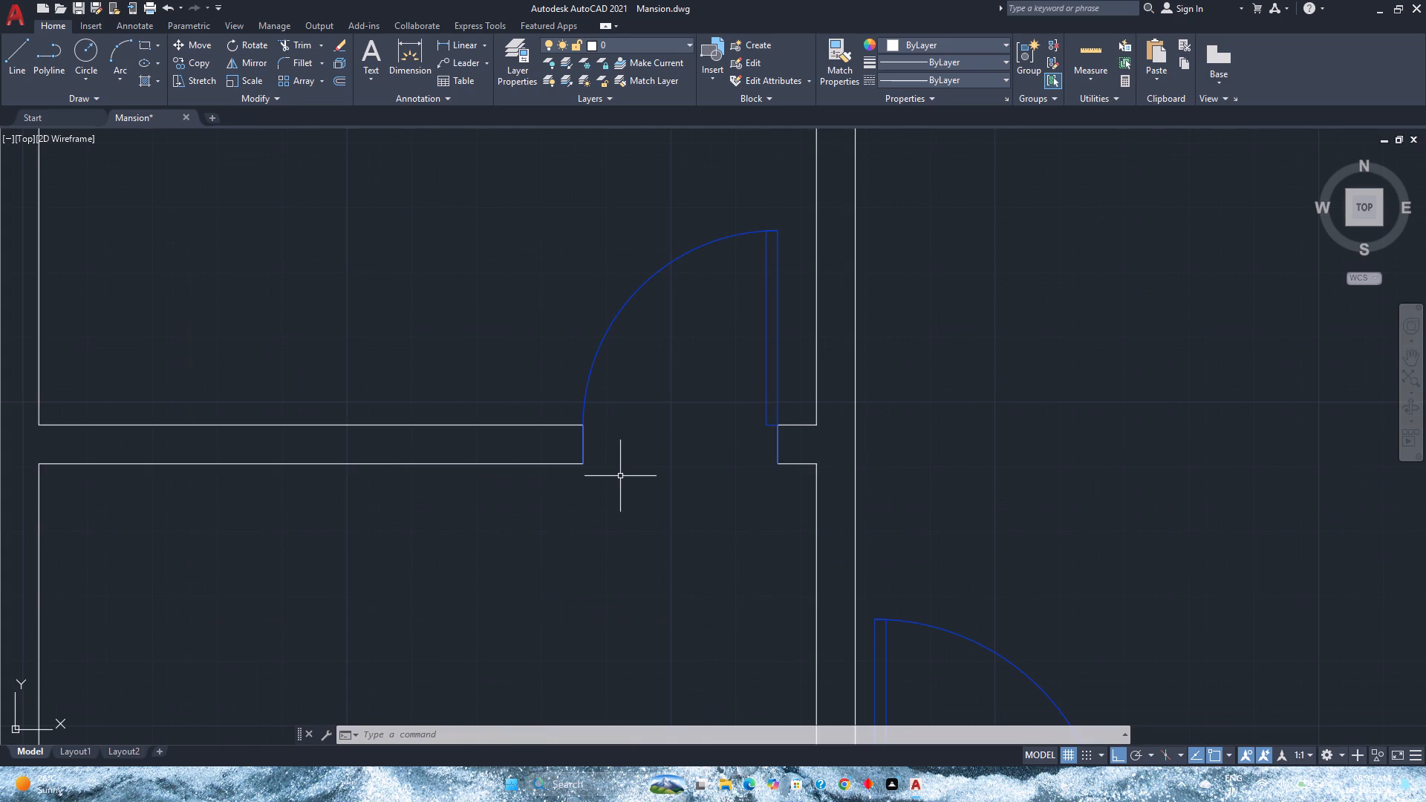
# Make Doors the current layer.
pyautogui.scroll(-3, 618, 467)
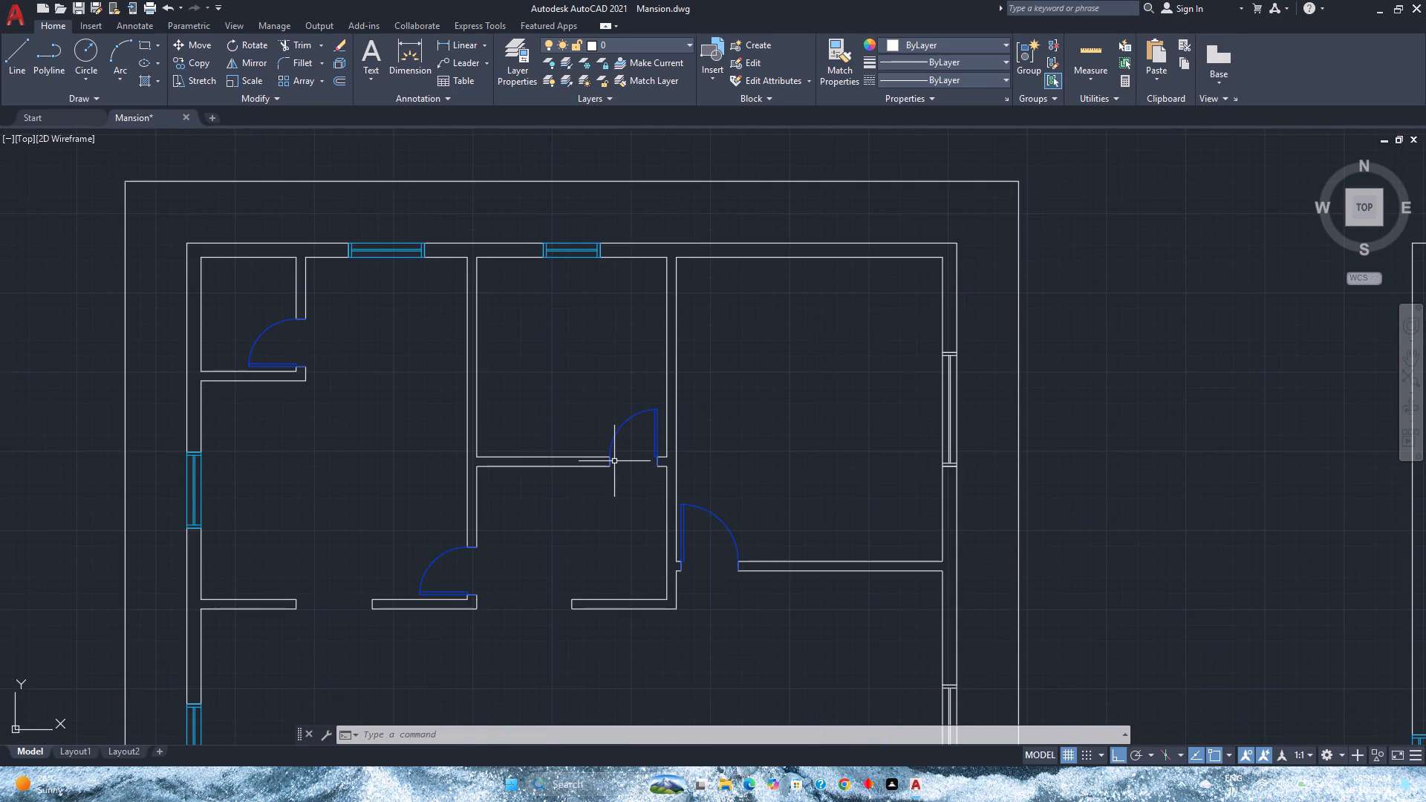
pyautogui.click(622, 40)
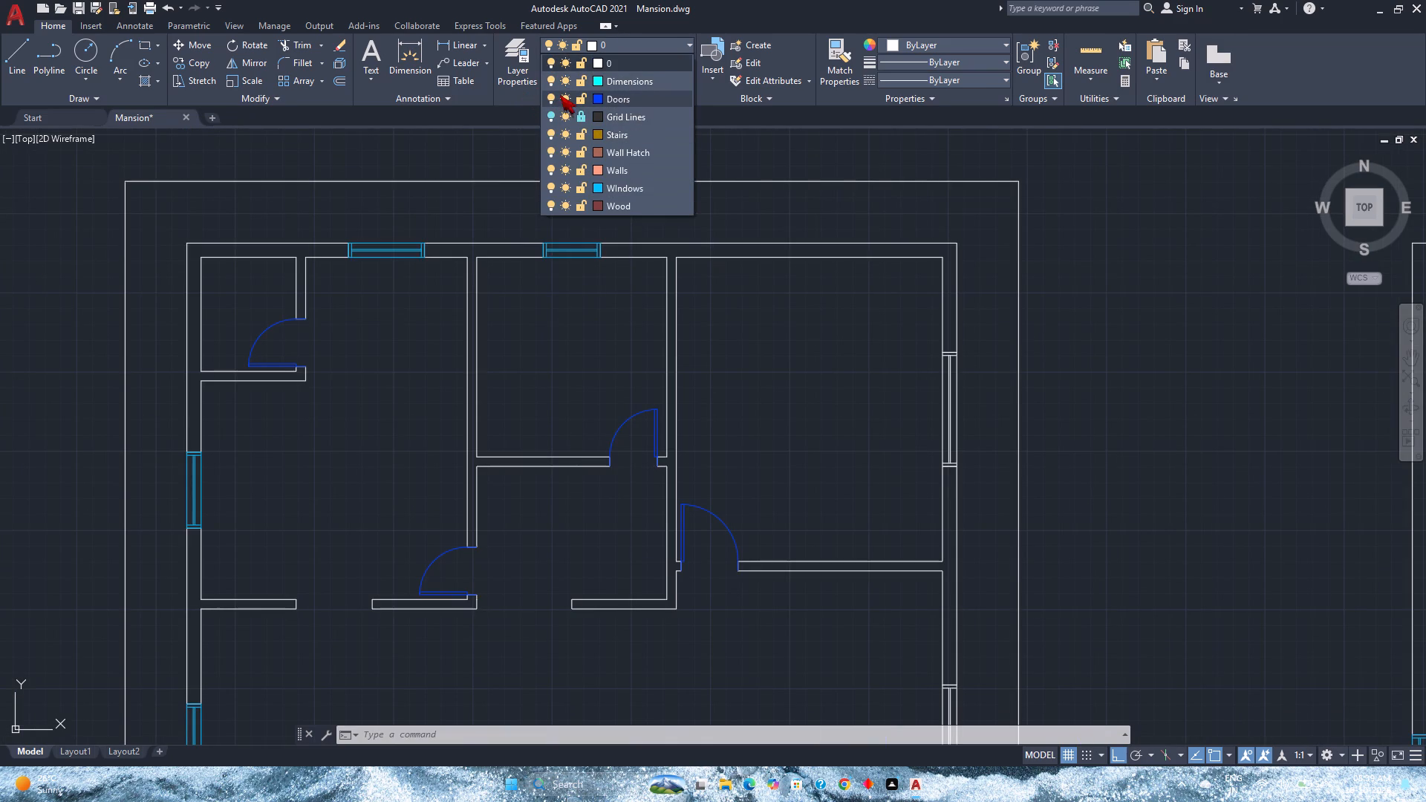
pyautogui.click(552, 92)
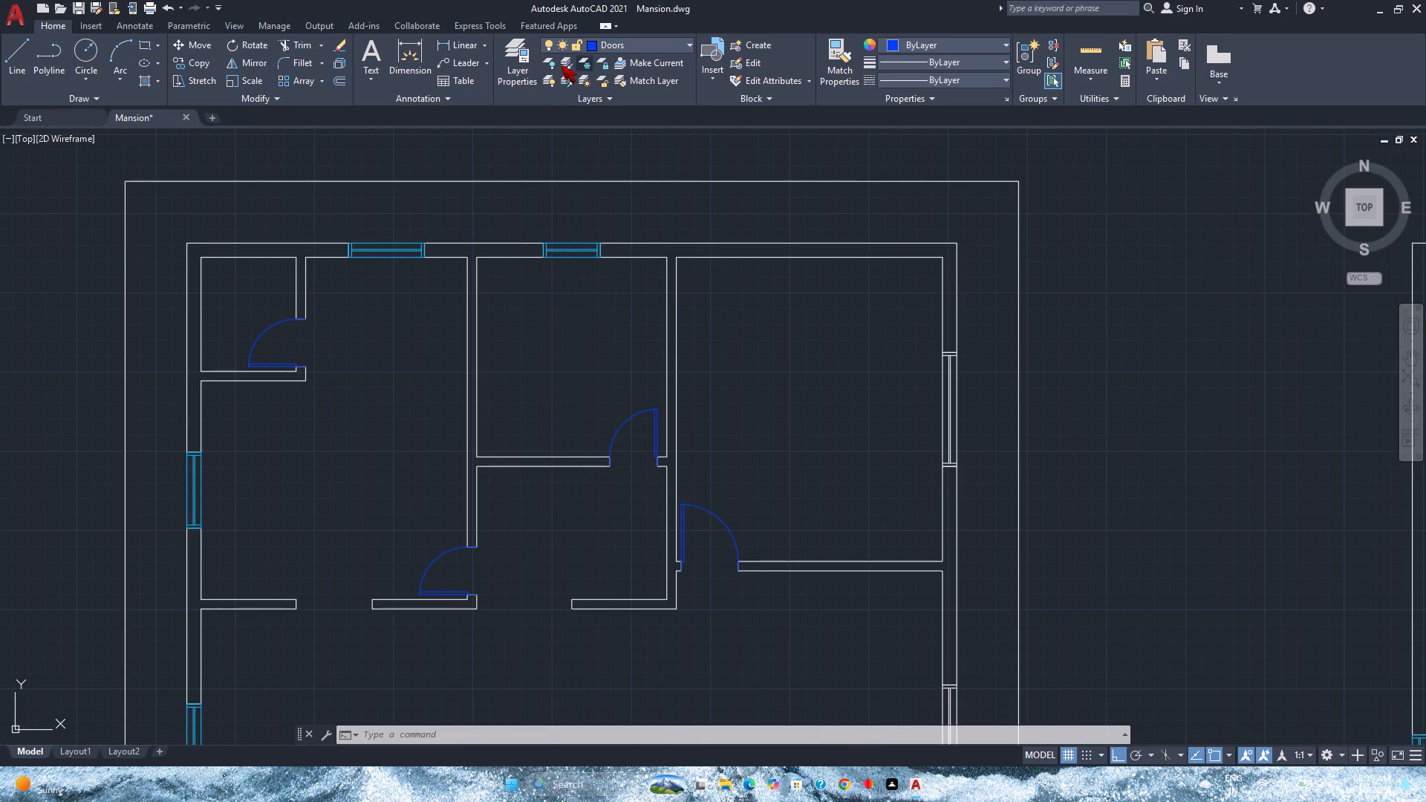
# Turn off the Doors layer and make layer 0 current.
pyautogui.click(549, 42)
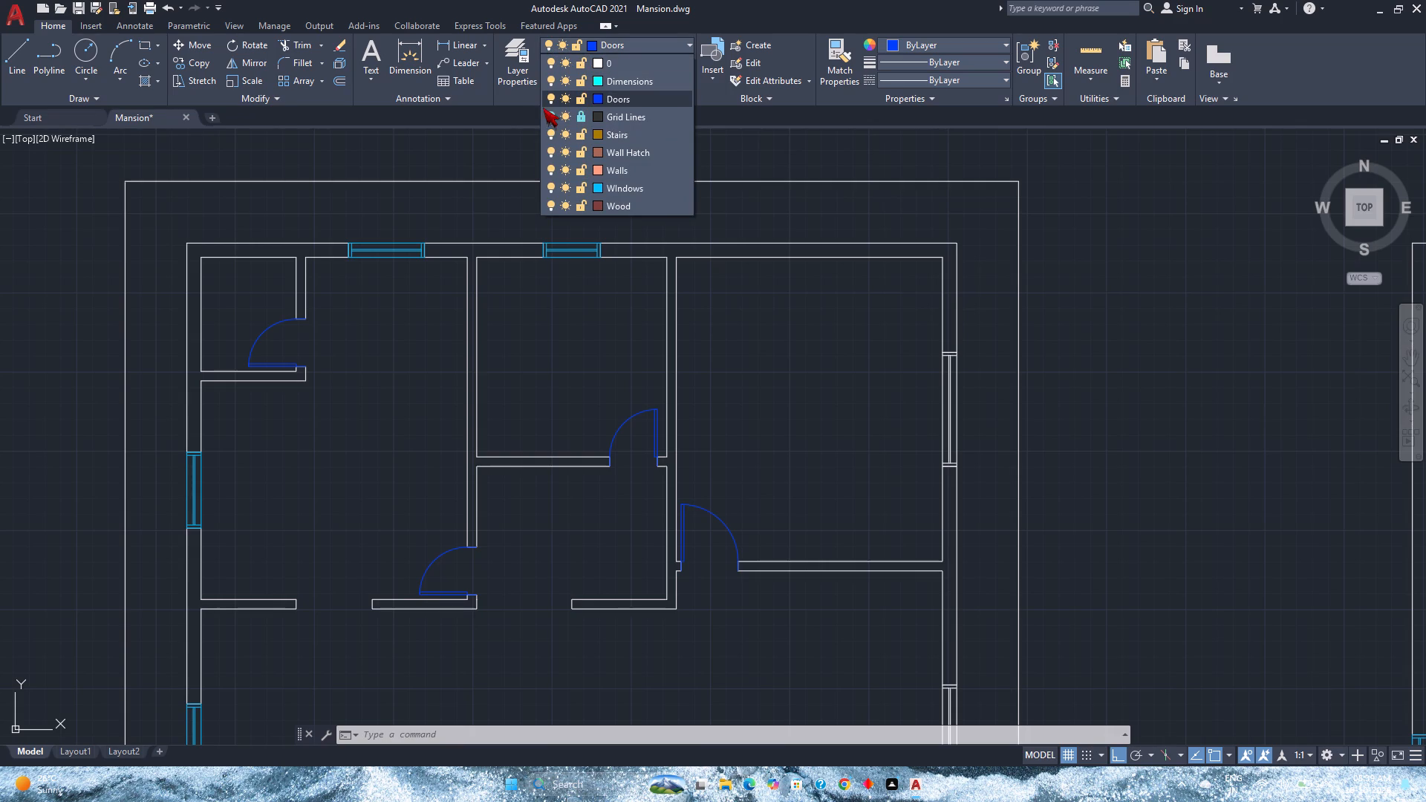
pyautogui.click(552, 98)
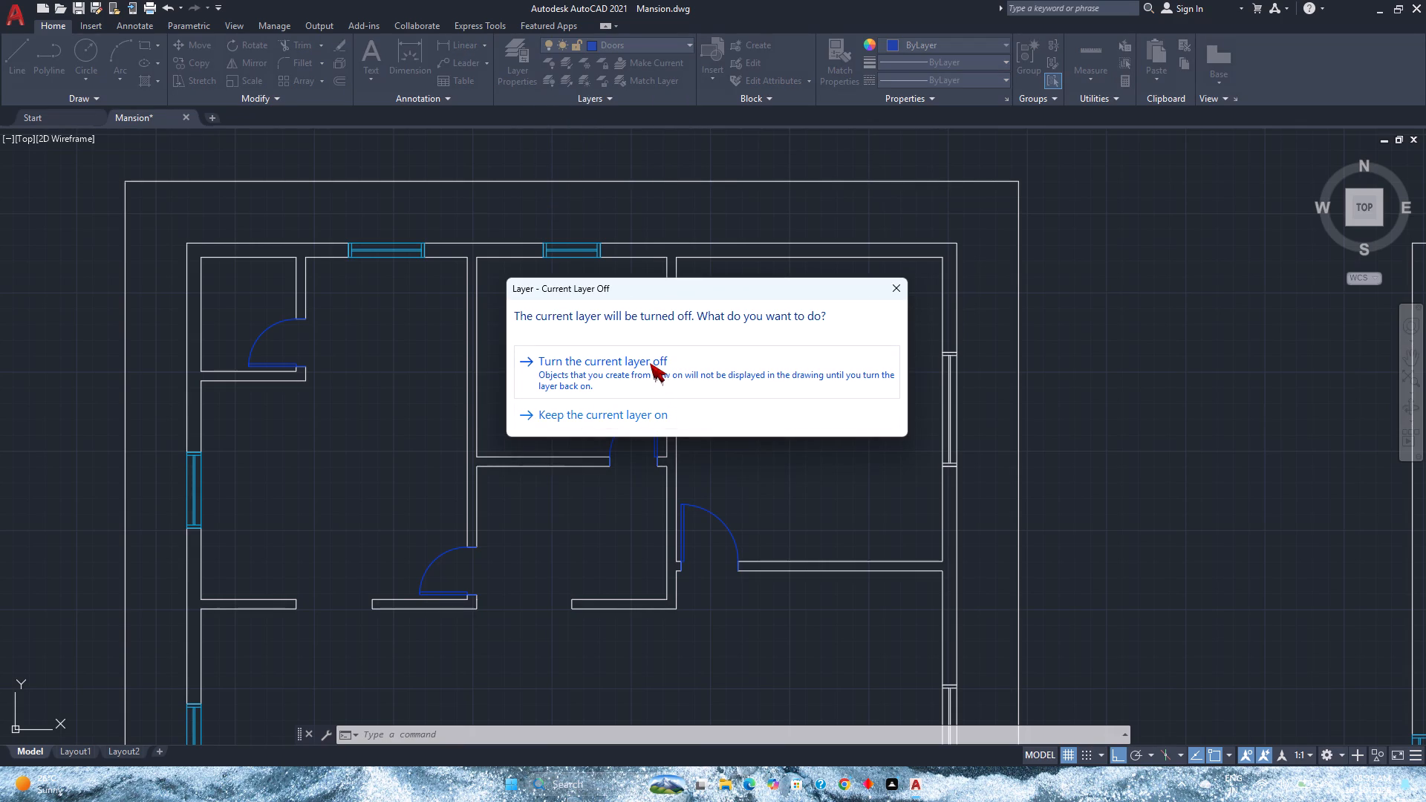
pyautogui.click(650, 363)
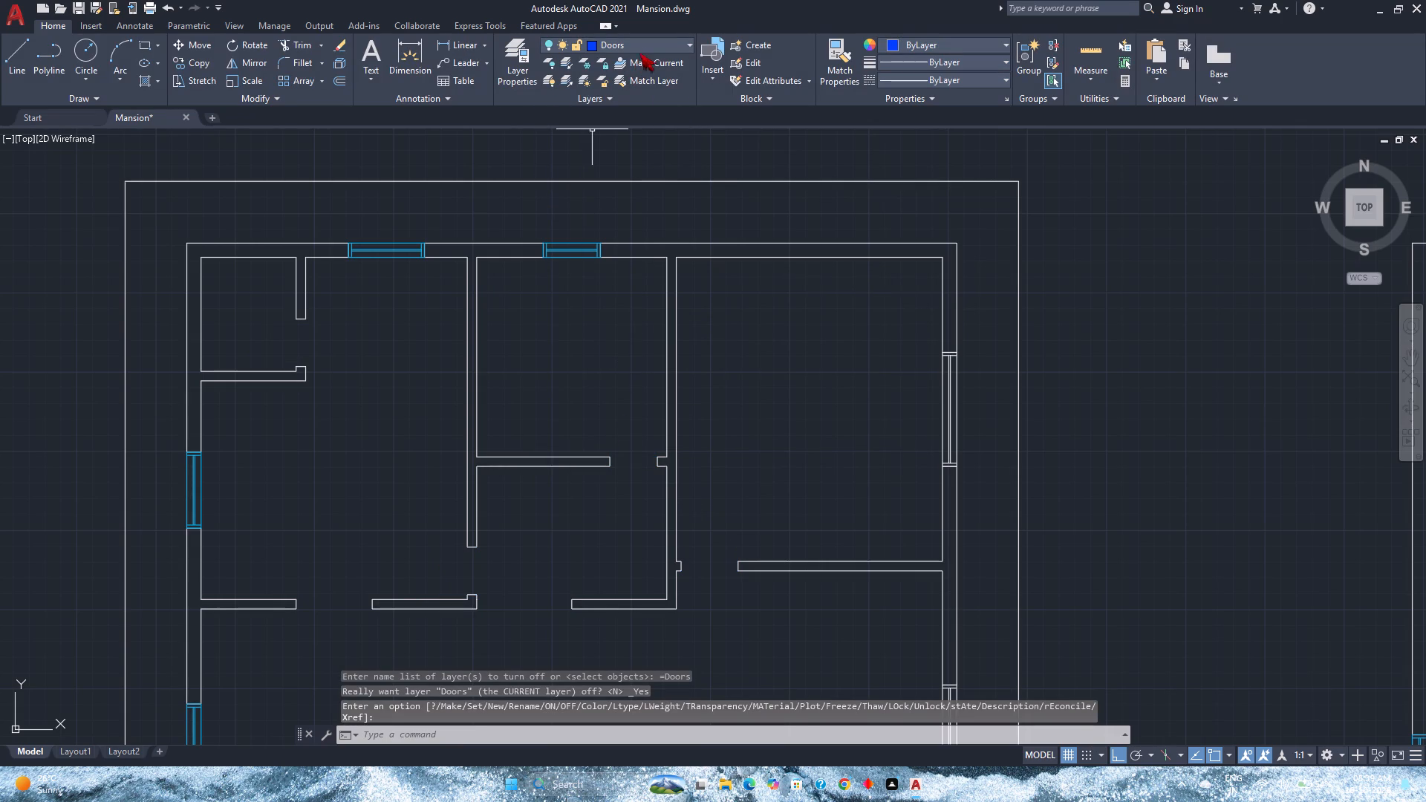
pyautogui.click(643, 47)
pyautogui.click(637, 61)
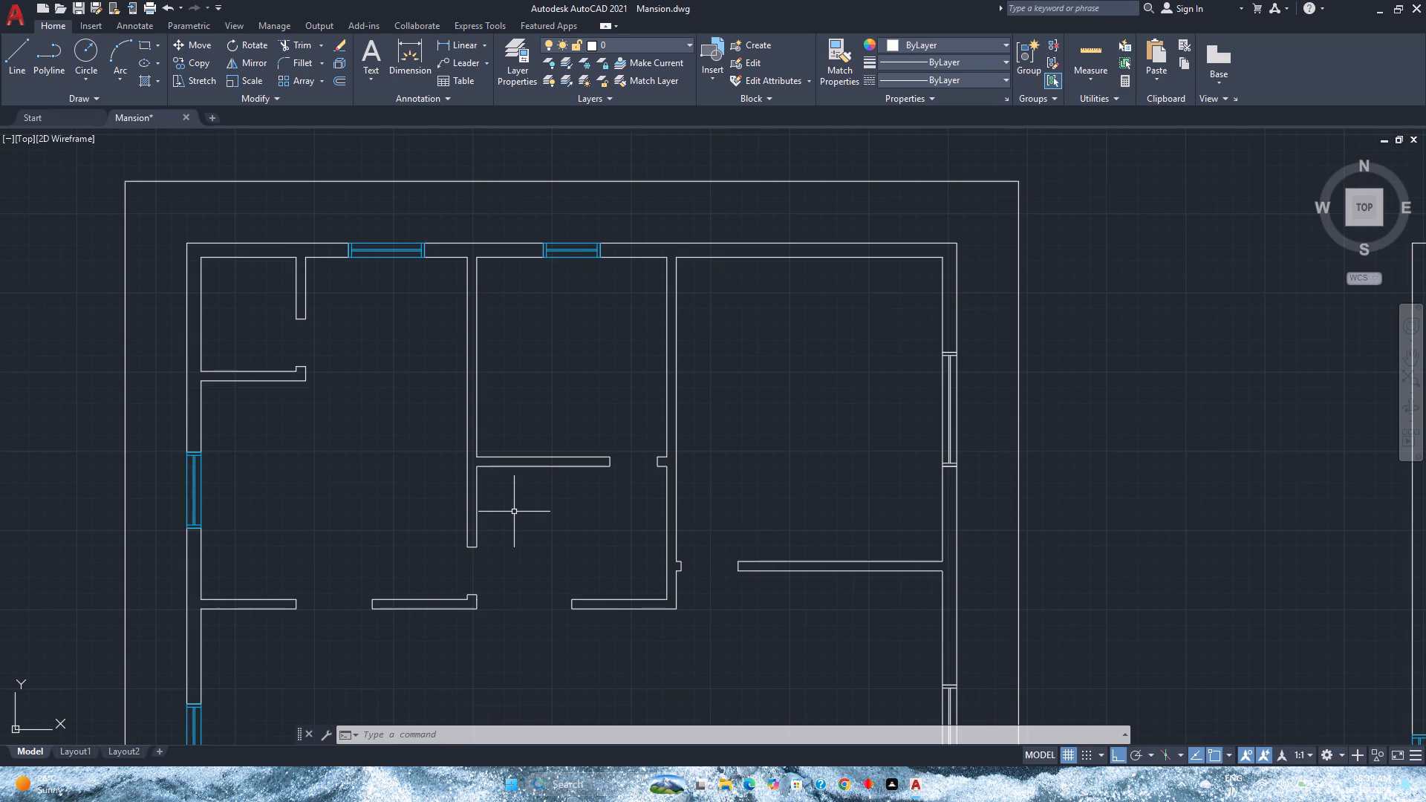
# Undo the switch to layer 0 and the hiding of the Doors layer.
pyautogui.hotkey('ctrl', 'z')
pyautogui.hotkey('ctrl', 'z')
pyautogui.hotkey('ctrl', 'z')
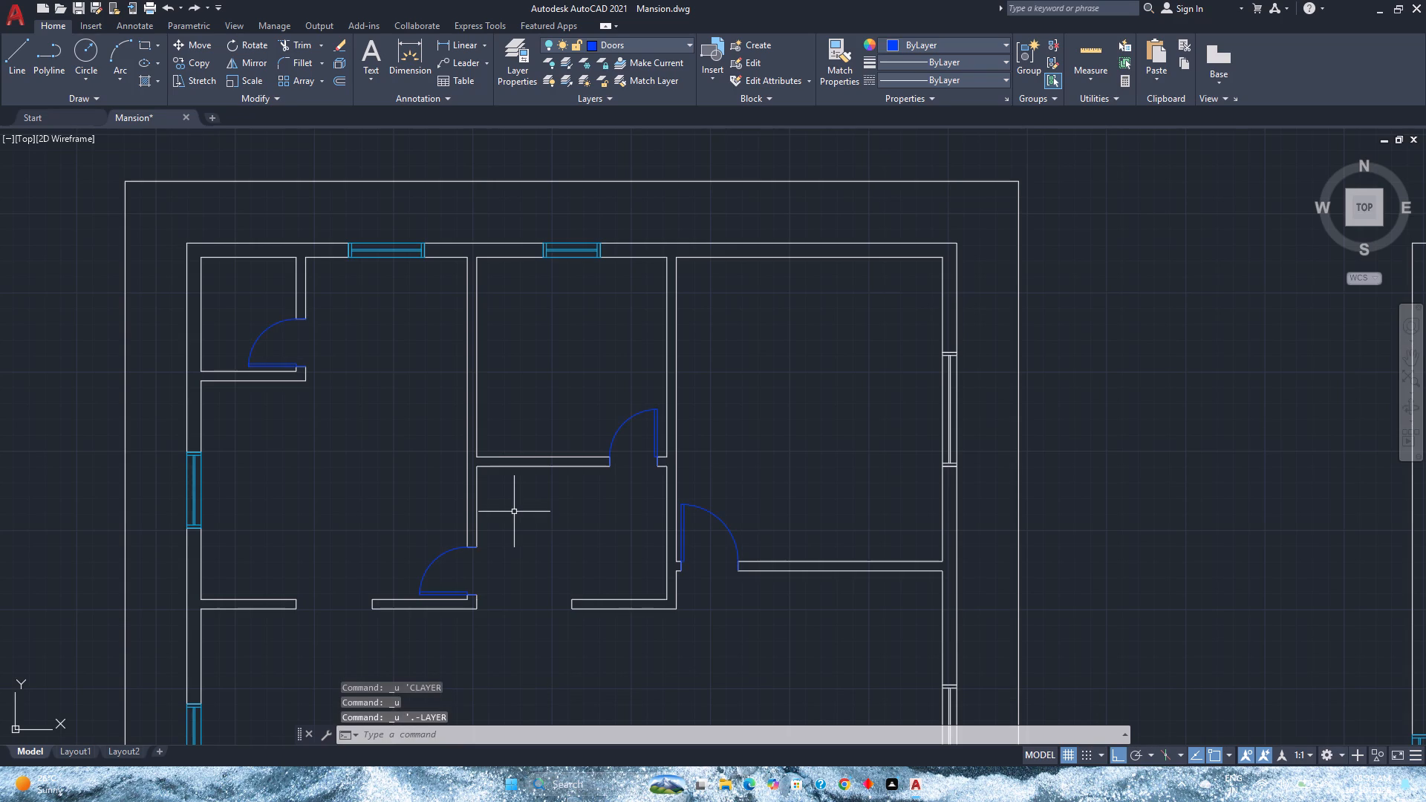
# Join the north and east inner wall lines of the west plan's small room west of the staircase into one polyline.
pyautogui.scroll(-2, 514, 512)
pyautogui.moveTo(518, 556); pyautogui.dragTo(538, 449, button='middle')
pyautogui.scroll(1, 532, 613)
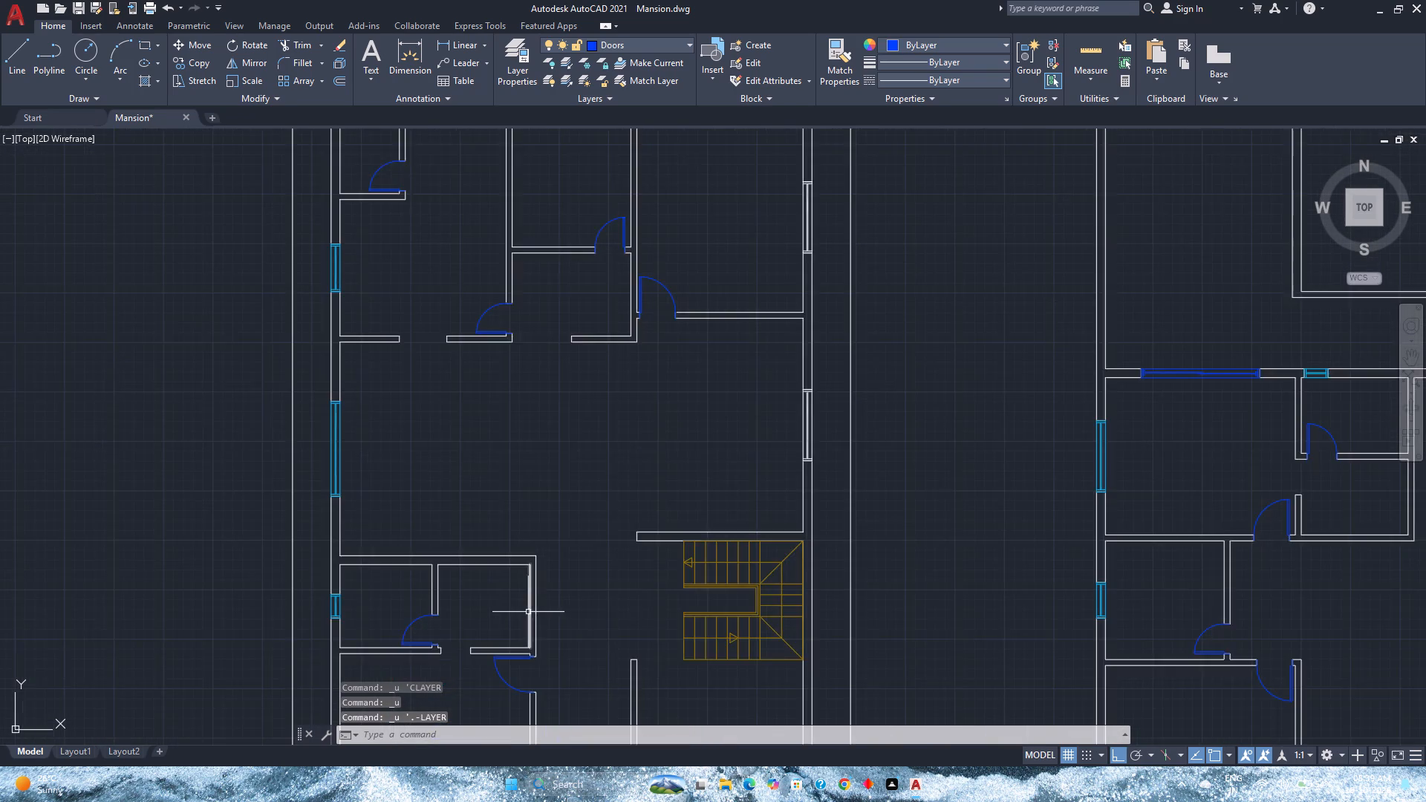
pyautogui.scroll(3, 513, 594)
pyautogui.click(501, 475)
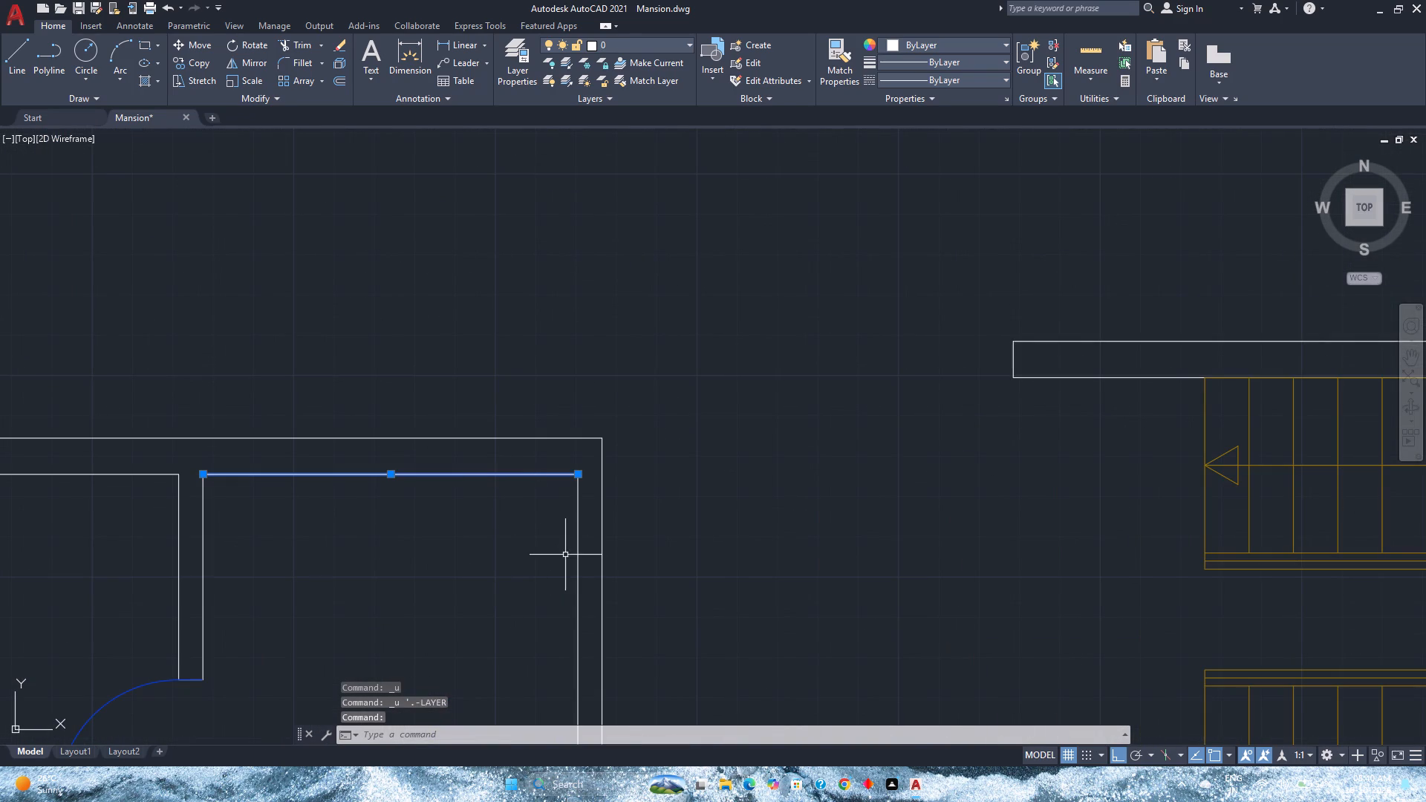
pyautogui.click(576, 559)
pyautogui.scroll(-1, 537, 537)
pyautogui.moveTo(492, 572); pyautogui.dragTo(483, 507, button='middle')
pyautogui.press('j')
pyautogui.press('Return')
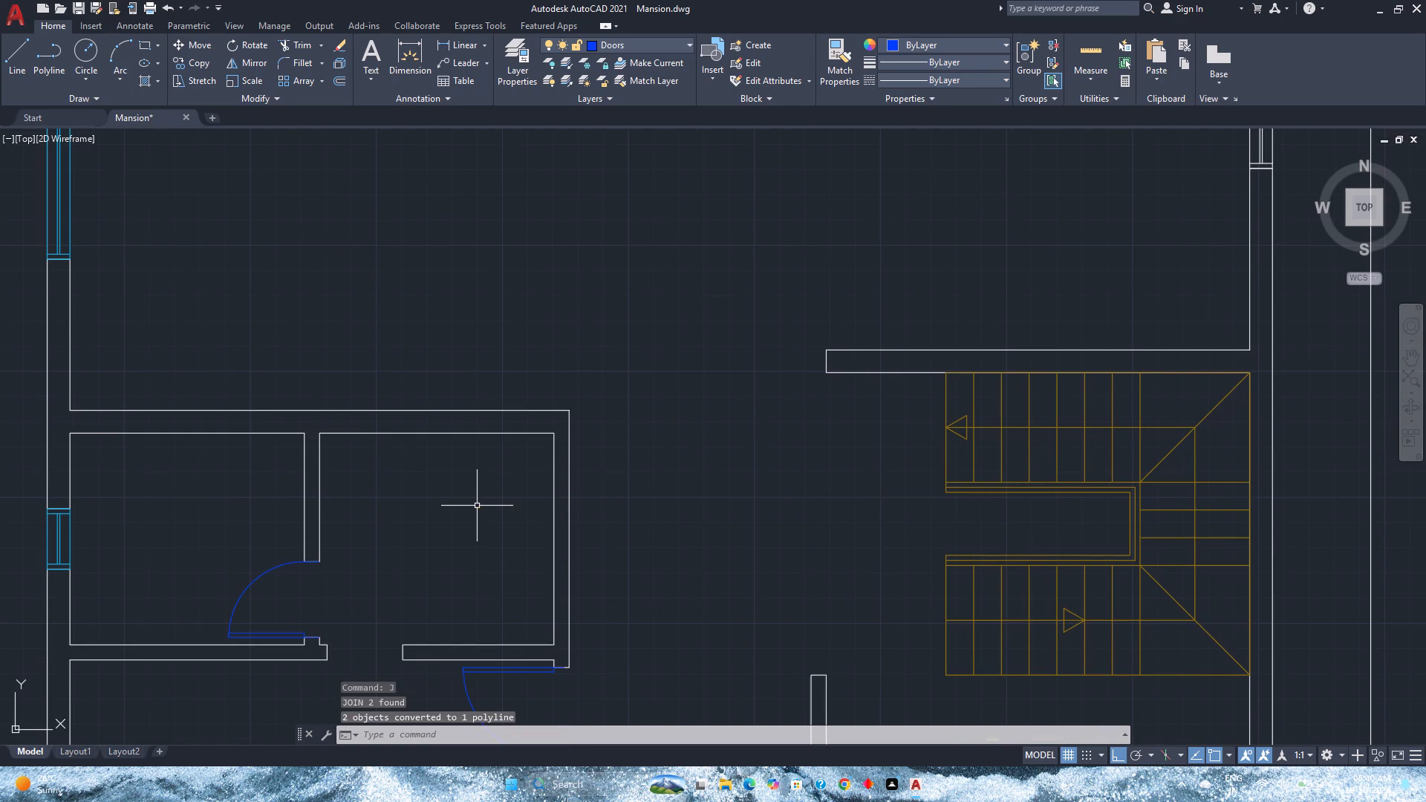
# Offset the joined north and east wall line 1'8" into the small room.
pyautogui.click(343, 81)
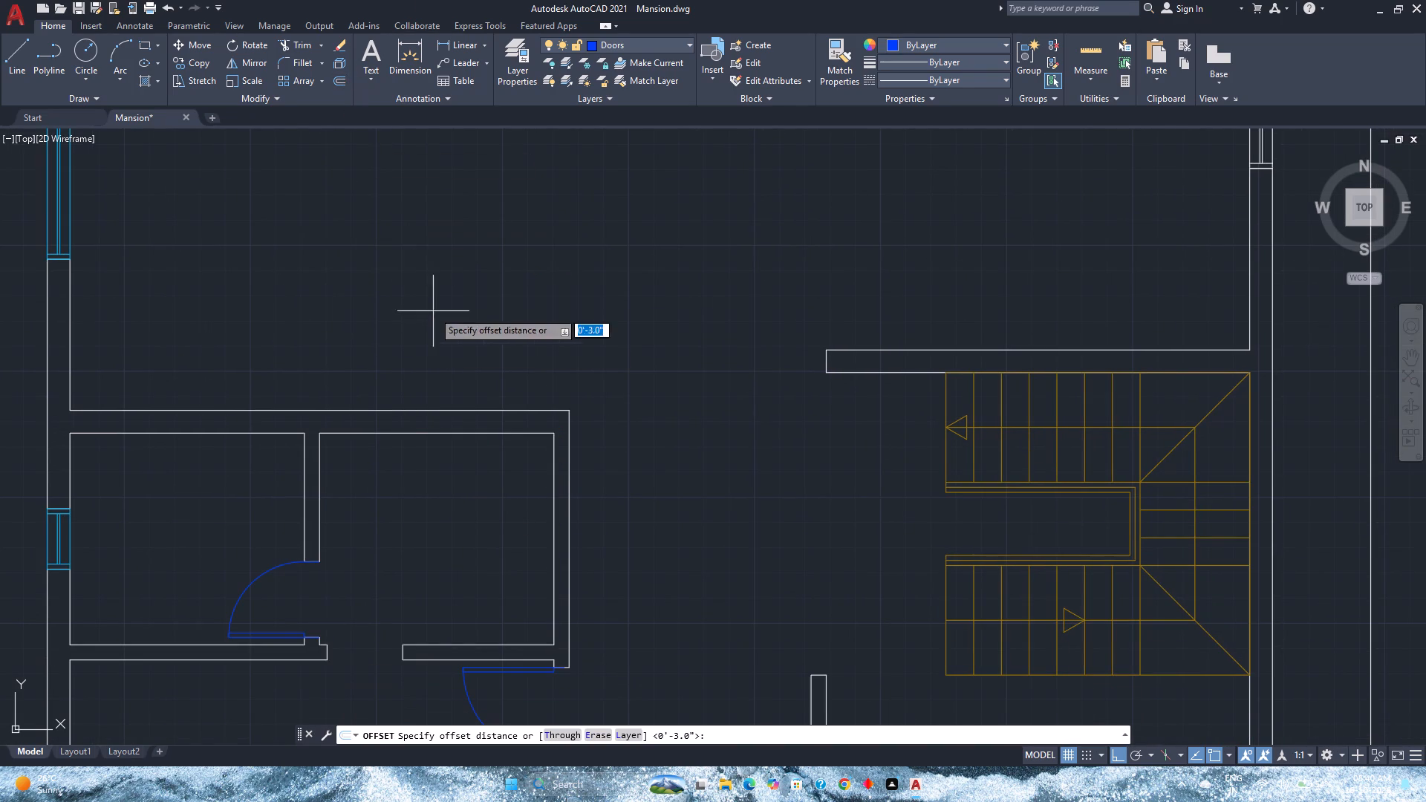
pyautogui.write("2'")
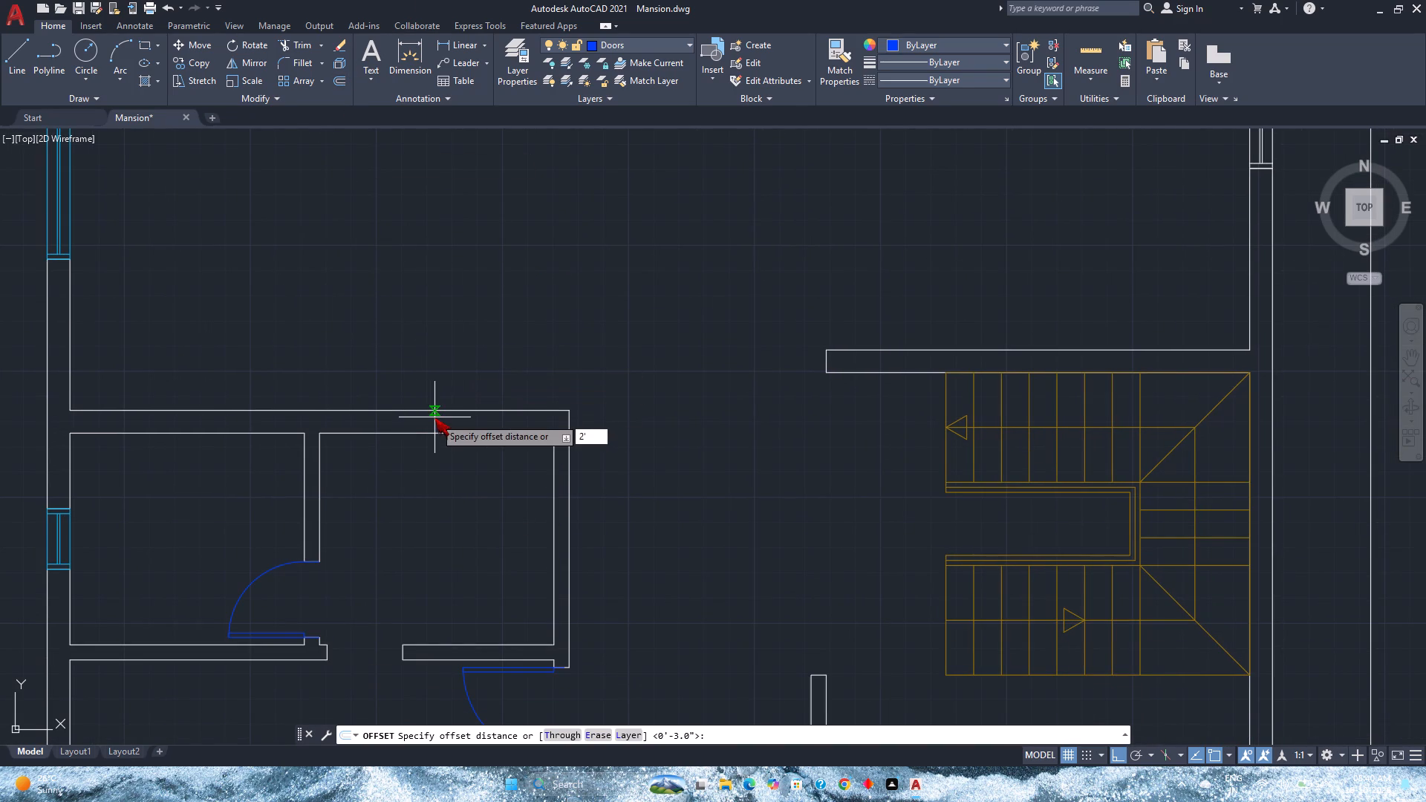
pyautogui.press('Return')
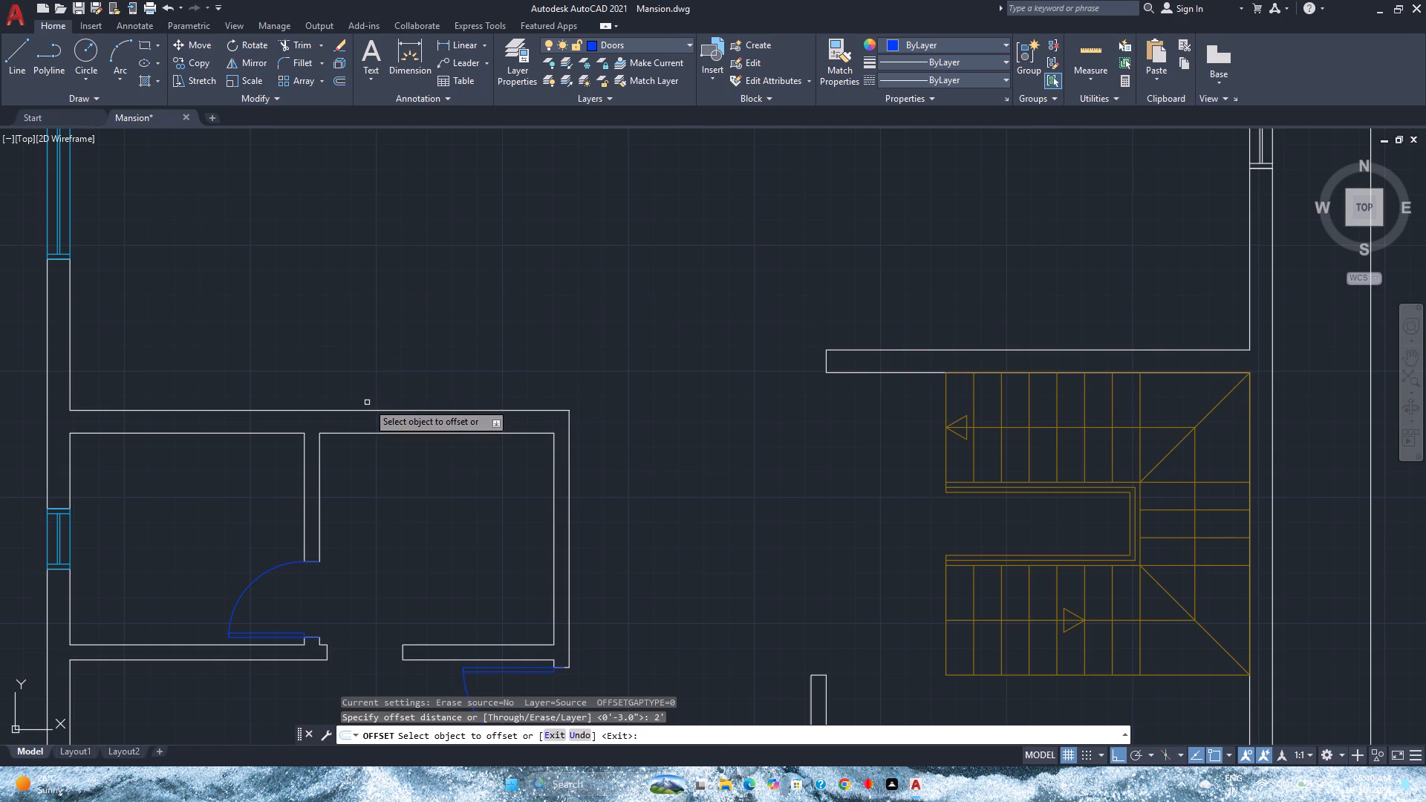
pyautogui.click(388, 432)
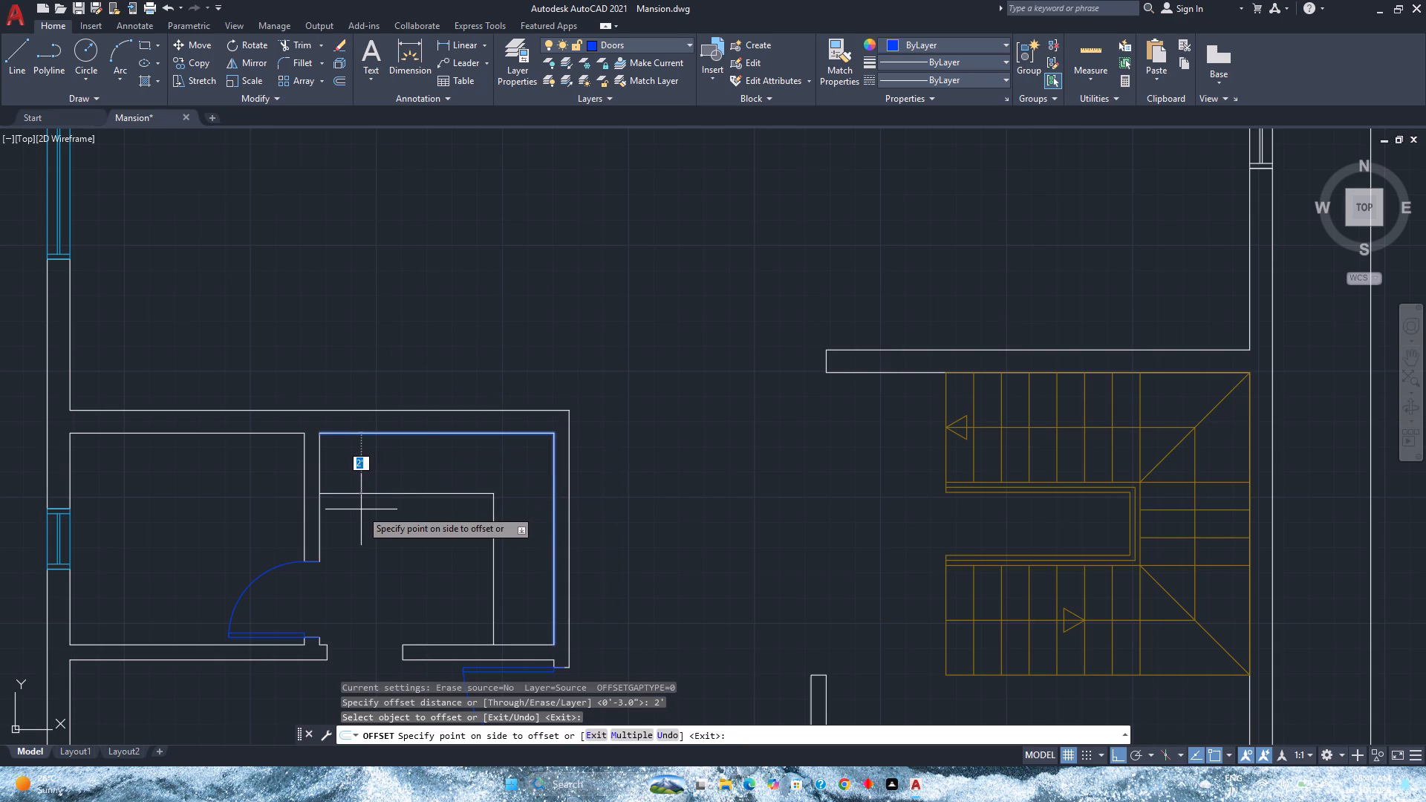
pyautogui.write("1'")
pyautogui.press('8')
pyautogui.hotkey('shift', '"')
pyautogui.press('Return')
pyautogui.press('space')
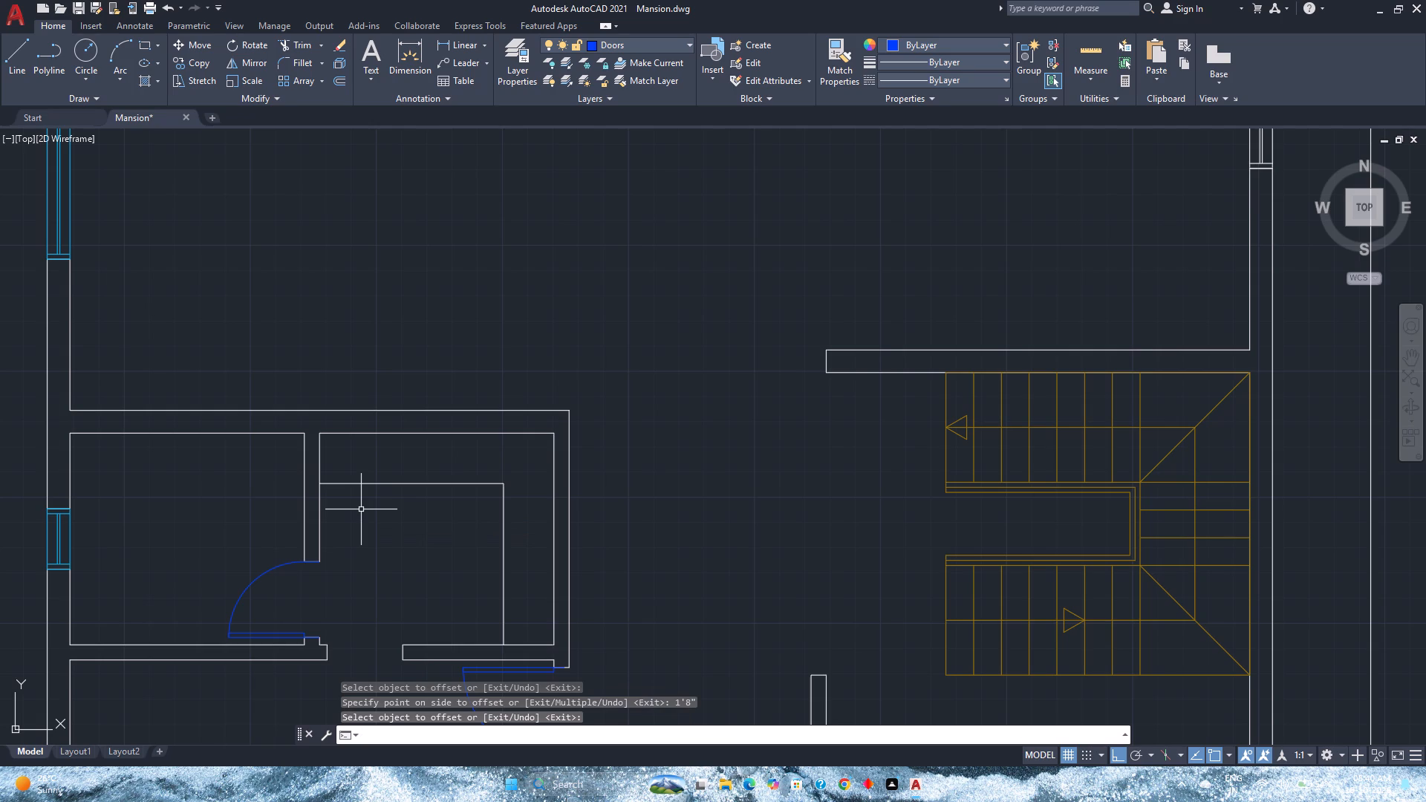
# Examine the west plan's southern rooms and entrance, and the overall layout of the neighbouring plans.
pyautogui.scroll(-2, 361, 509)
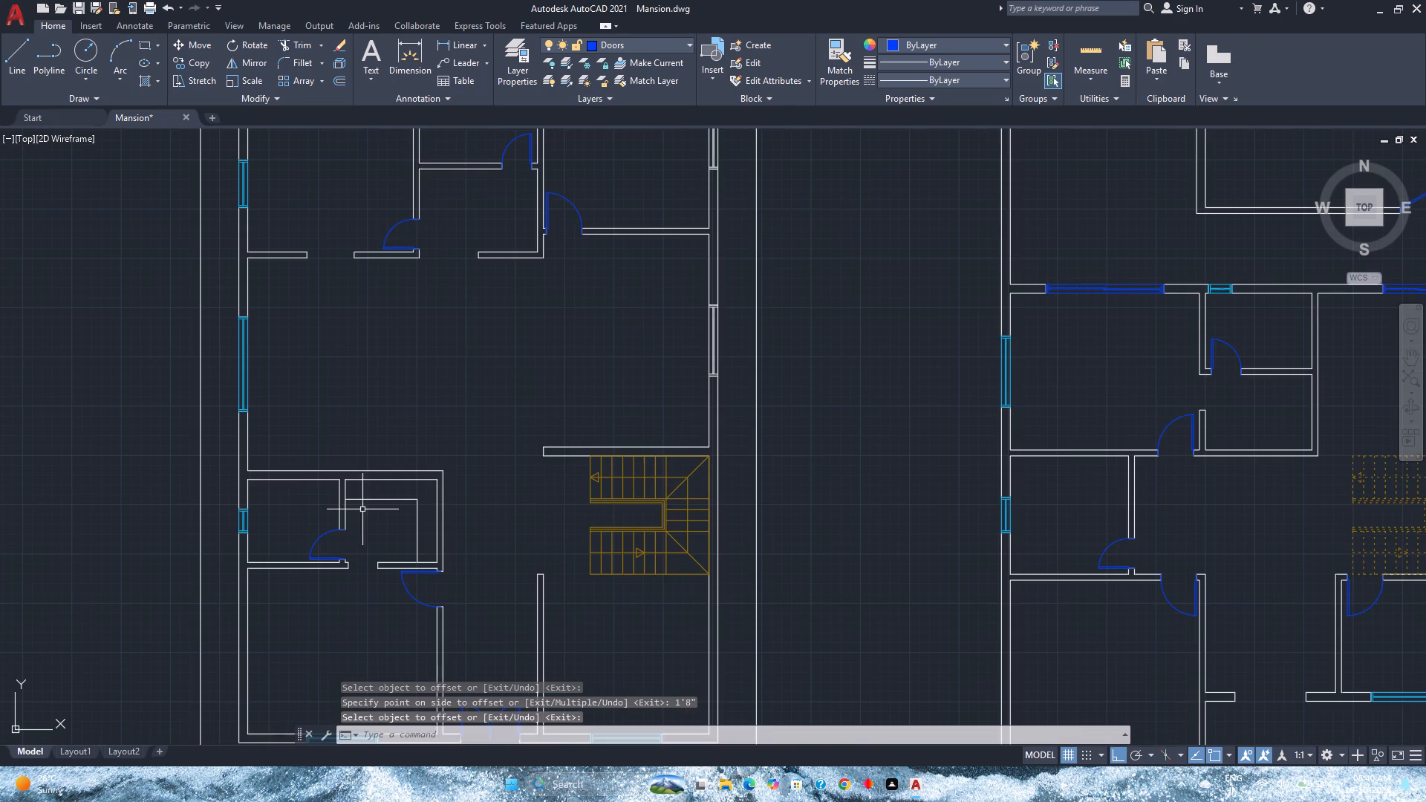
pyautogui.moveTo(401, 515); pyautogui.dragTo(425, 484, button='middle')
pyautogui.moveTo(506, 639); pyautogui.dragTo(541, 554, button='middle')
pyautogui.moveTo(545, 552); pyautogui.dragTo(551, 545, button='middle')
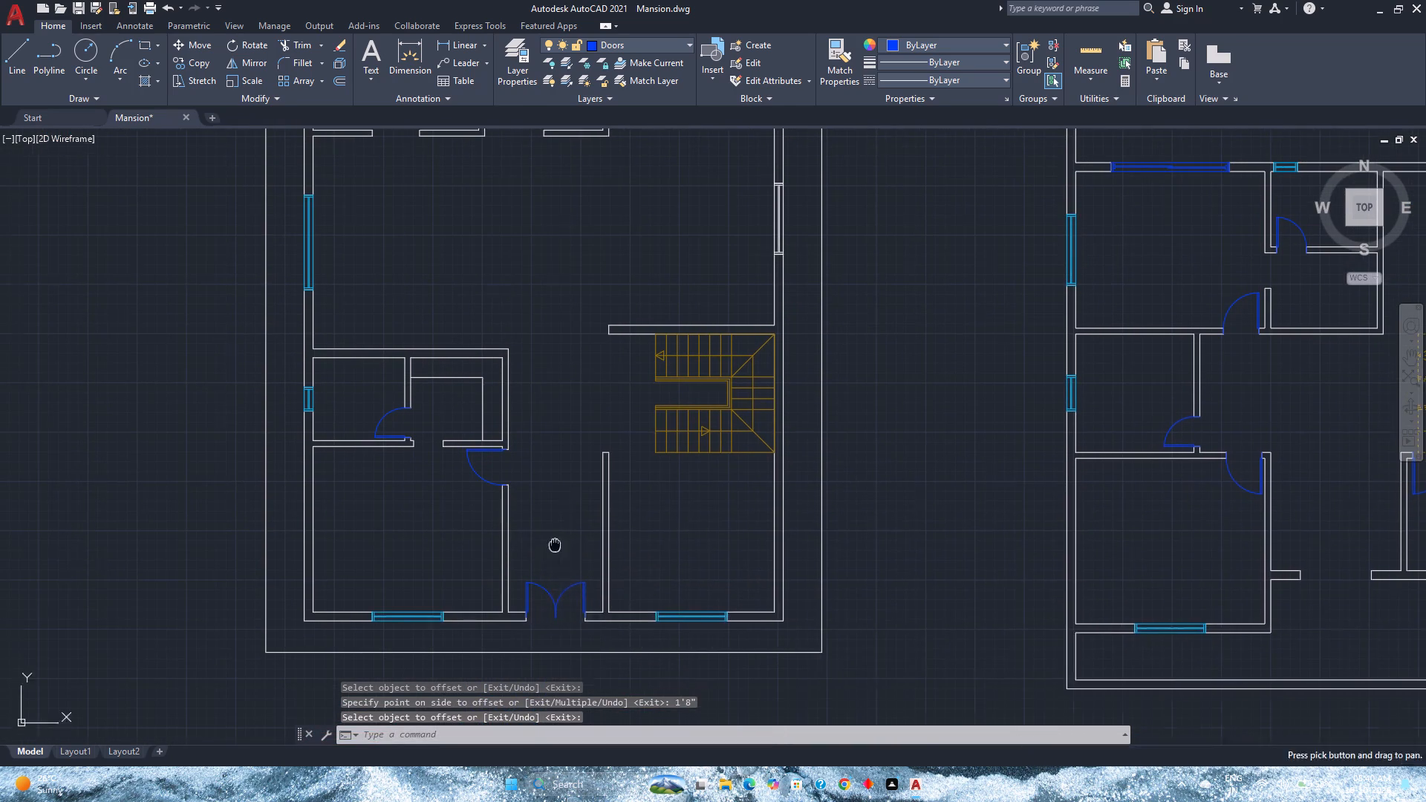
pyautogui.moveTo(656, 517); pyautogui.dragTo(535, 543, button='middle')
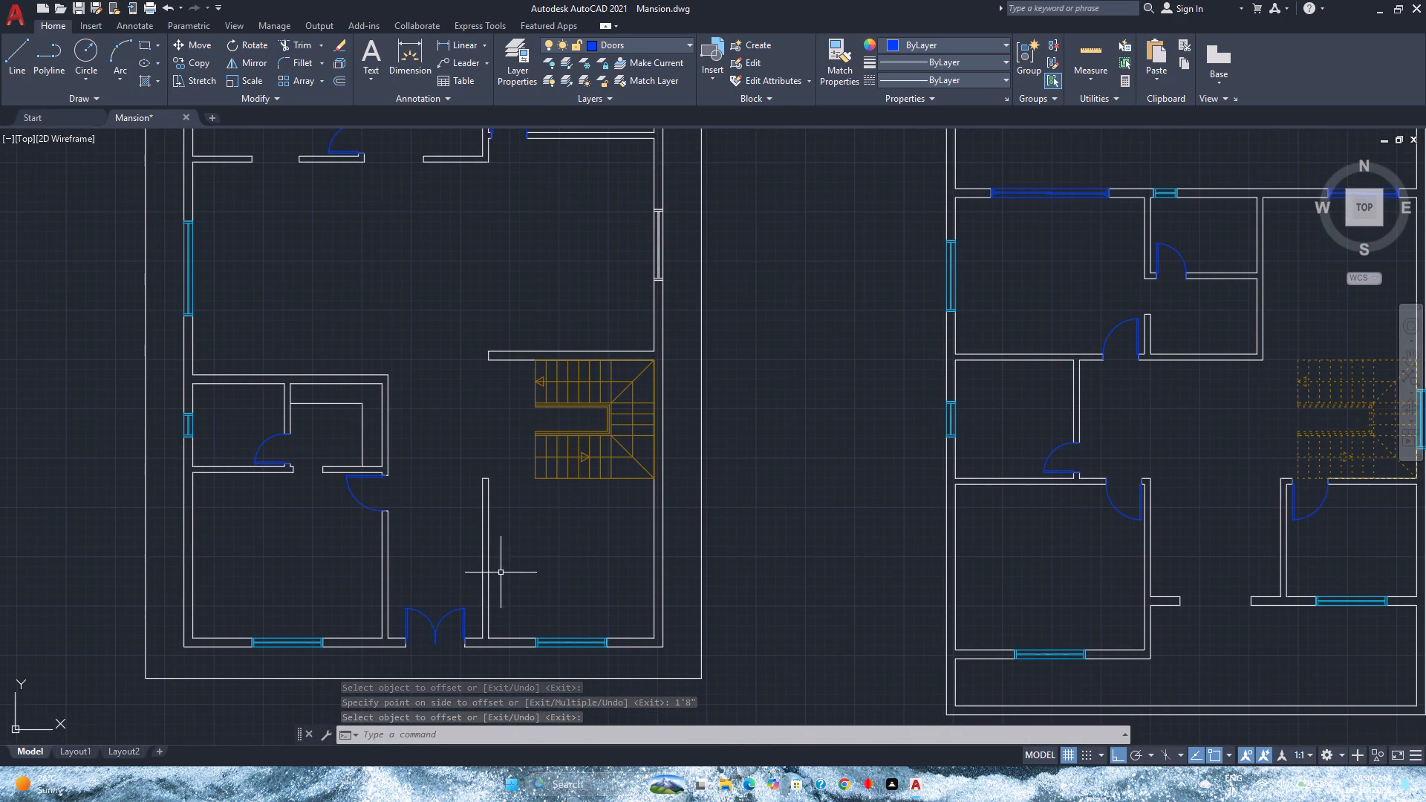
pyautogui.scroll(-1, 577, 535)
pyautogui.moveTo(577, 535); pyautogui.dragTo(460, 553, button='middle')
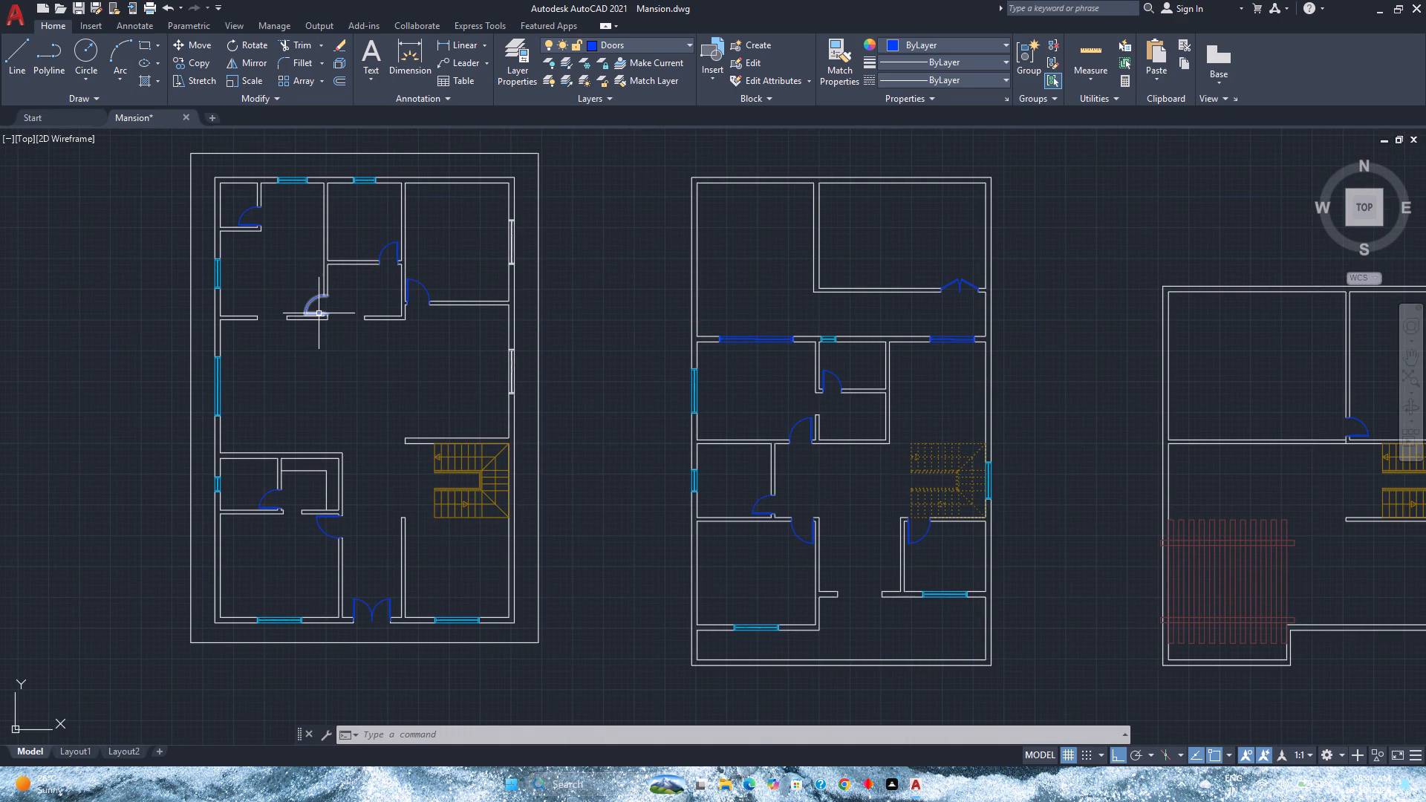
# In the west plan's northwest room, join the inner west wall line south of the window with the adjoining south wall line.
pyautogui.moveTo(319, 313); pyautogui.dragTo(589, 428, button='middle')
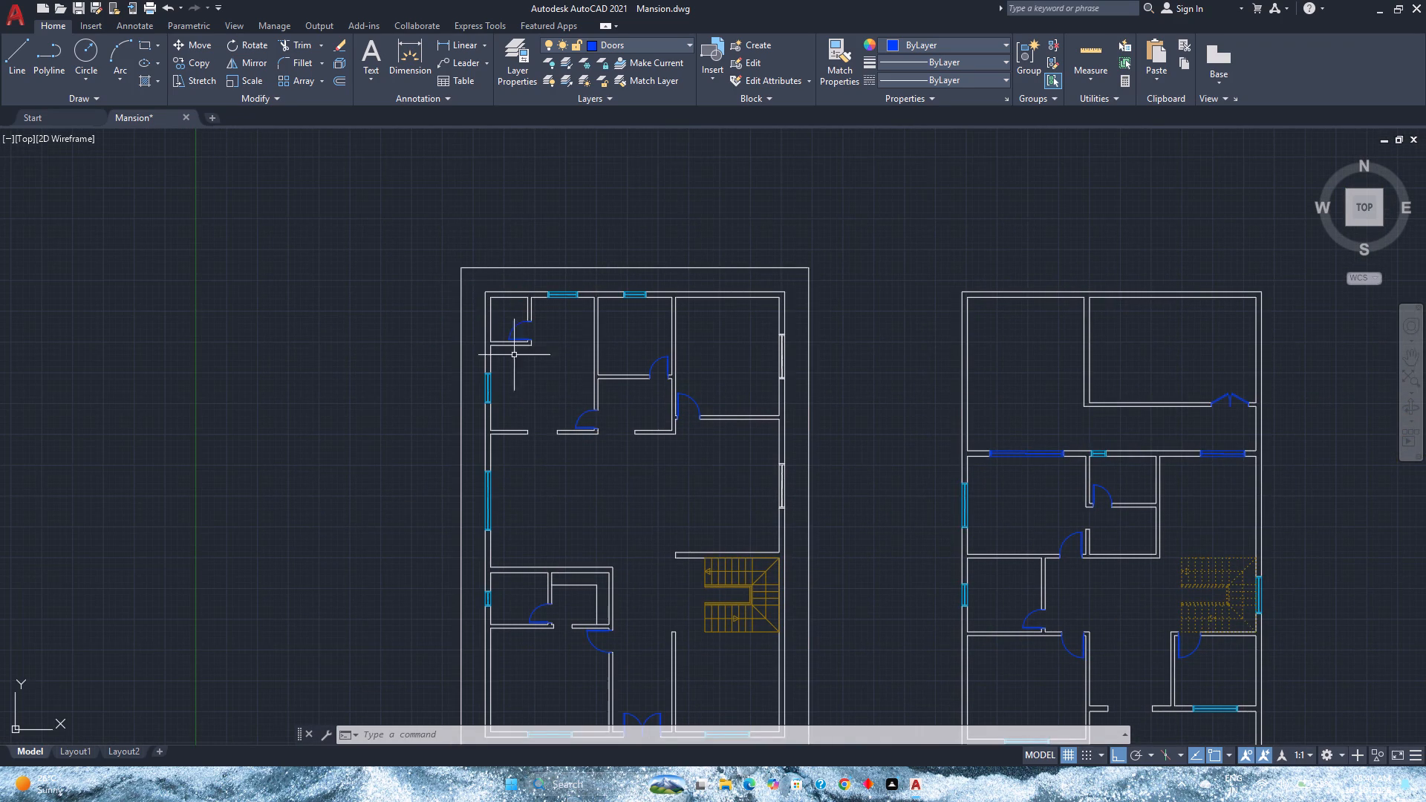
pyautogui.scroll(2, 525, 374)
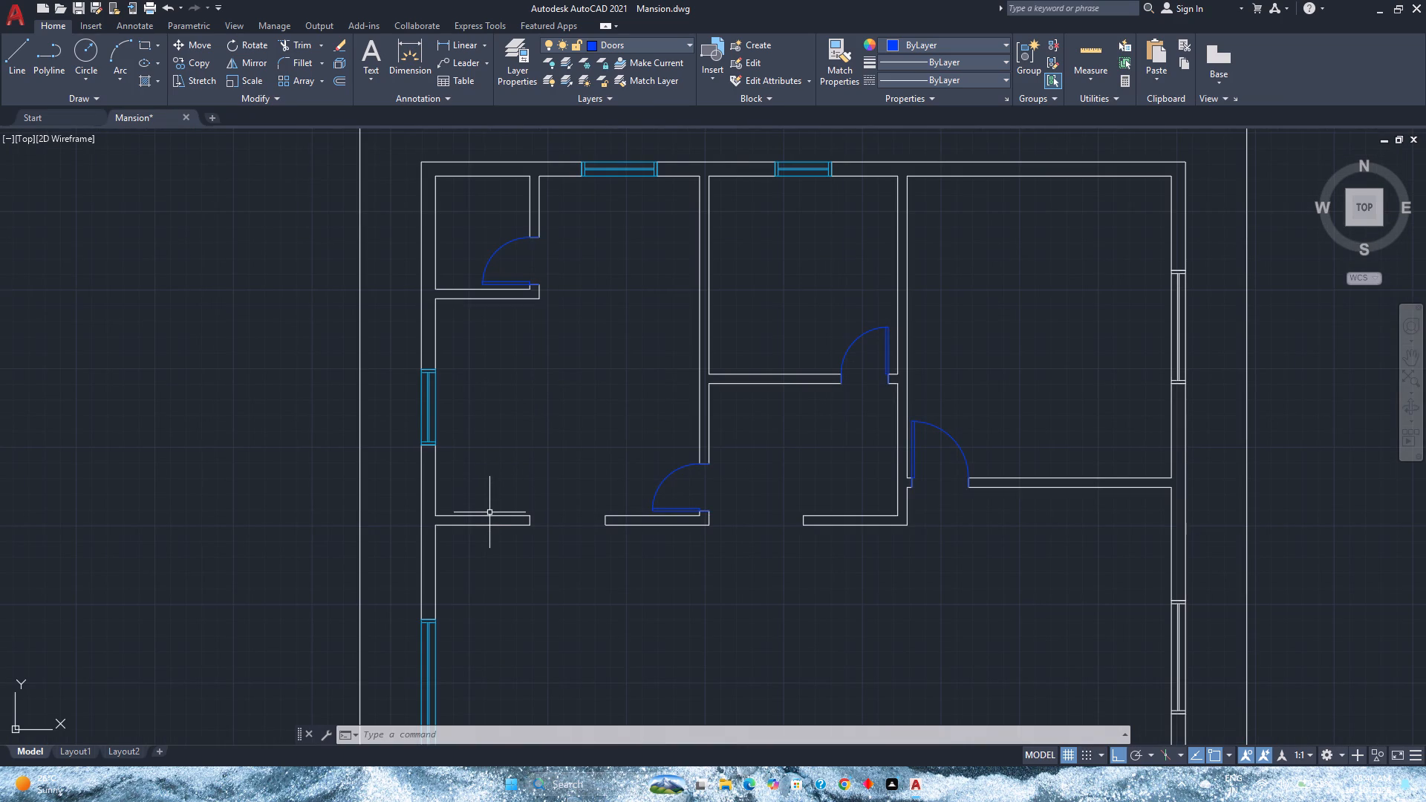
pyautogui.click(436, 462)
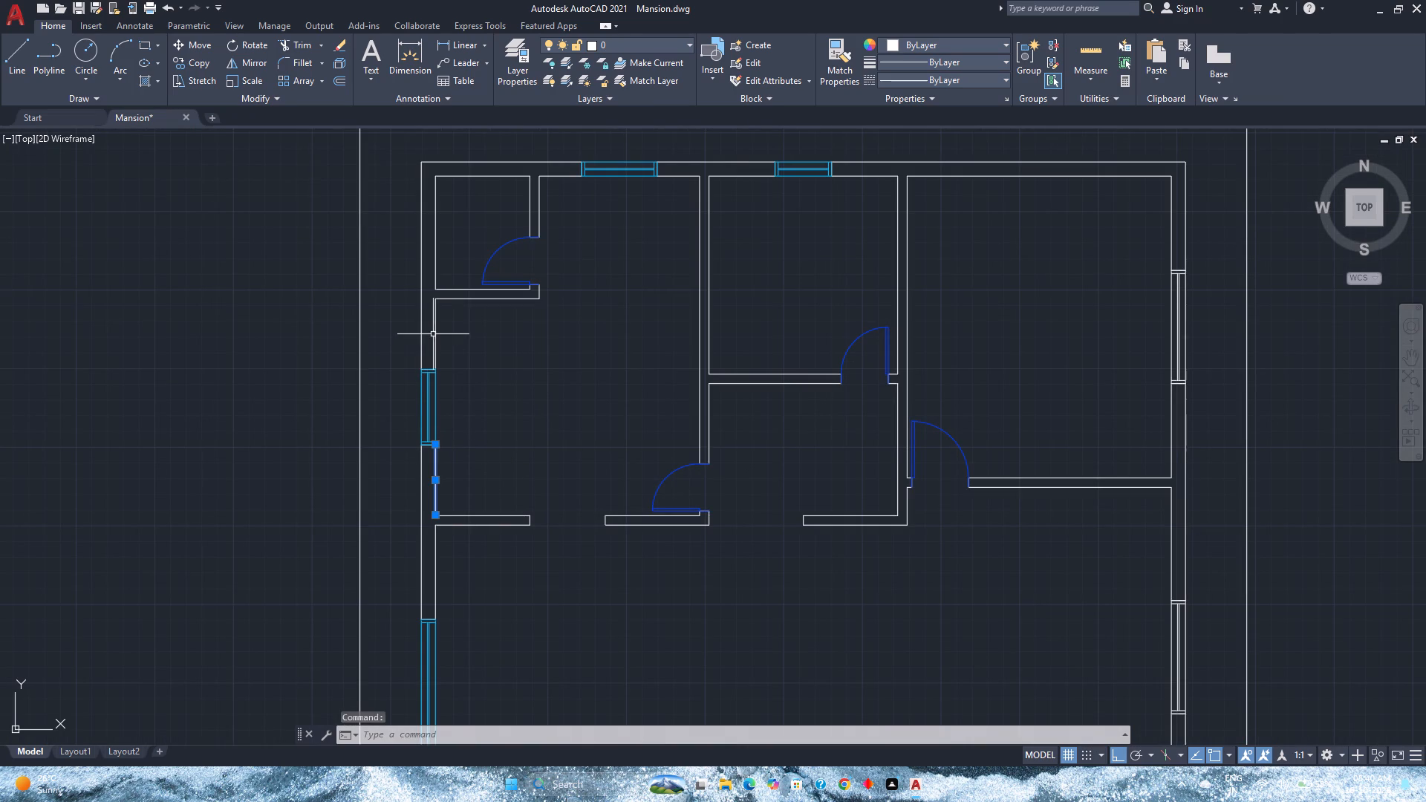
pyautogui.press('Escape')
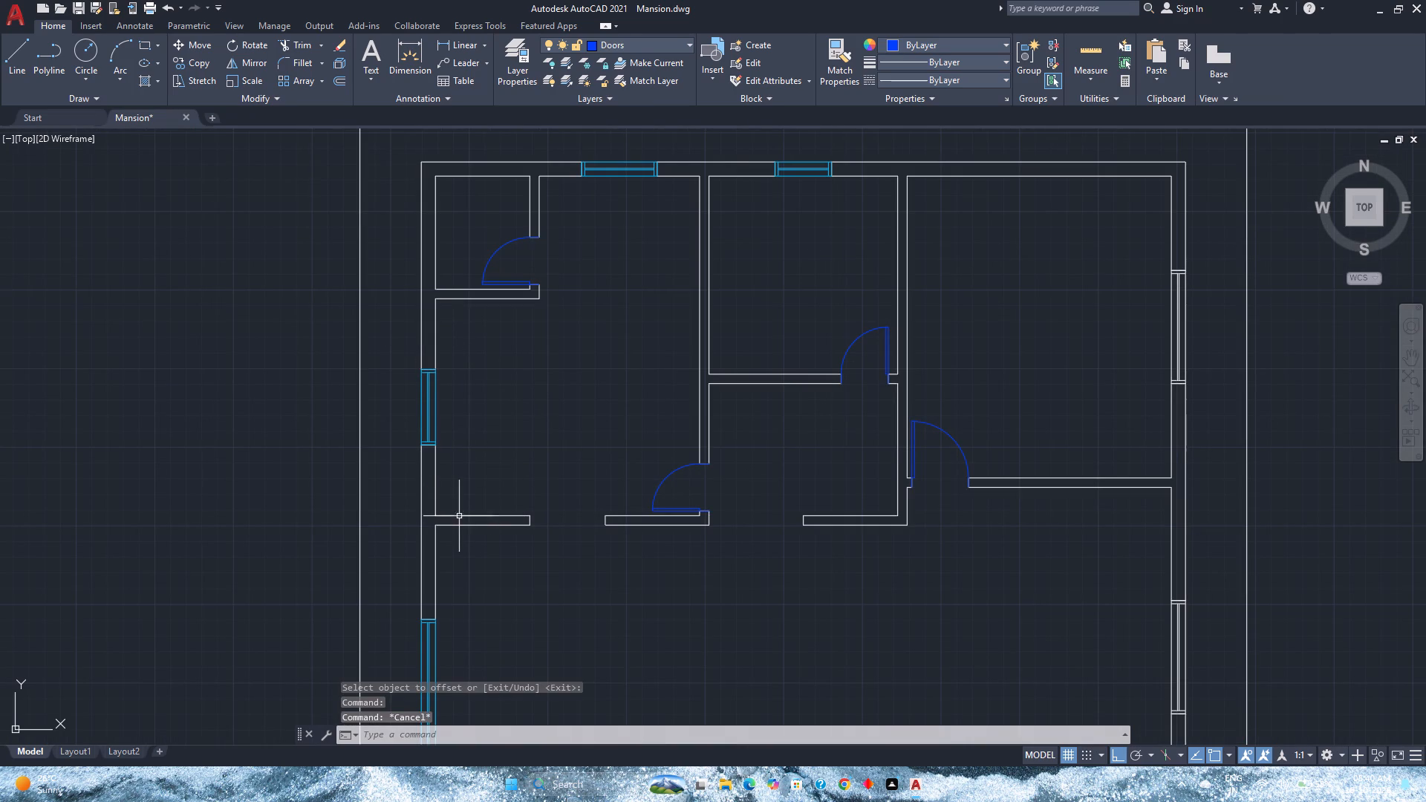
pyautogui.click(459, 518)
pyautogui.click(436, 489)
pyautogui.press('j')
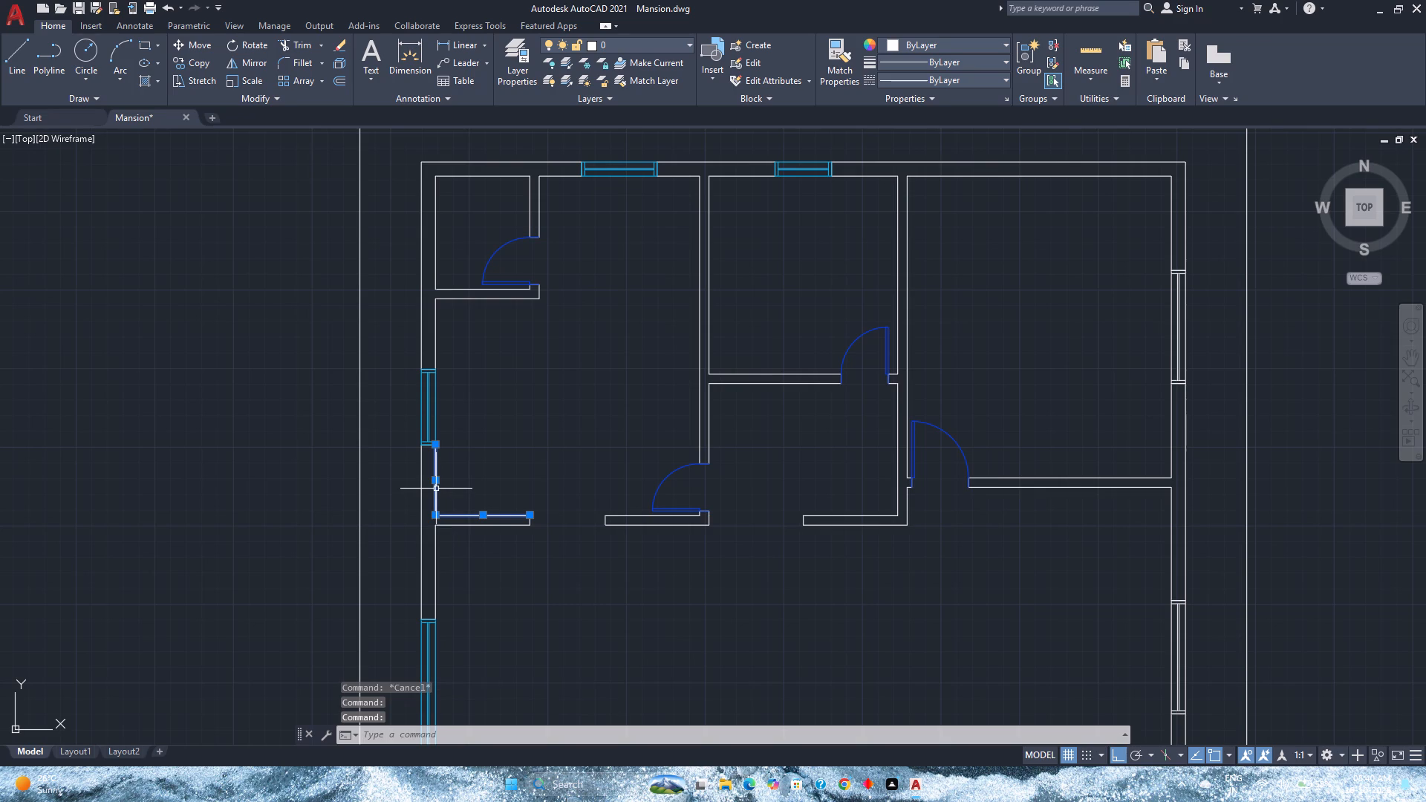
pyautogui.press('Return')
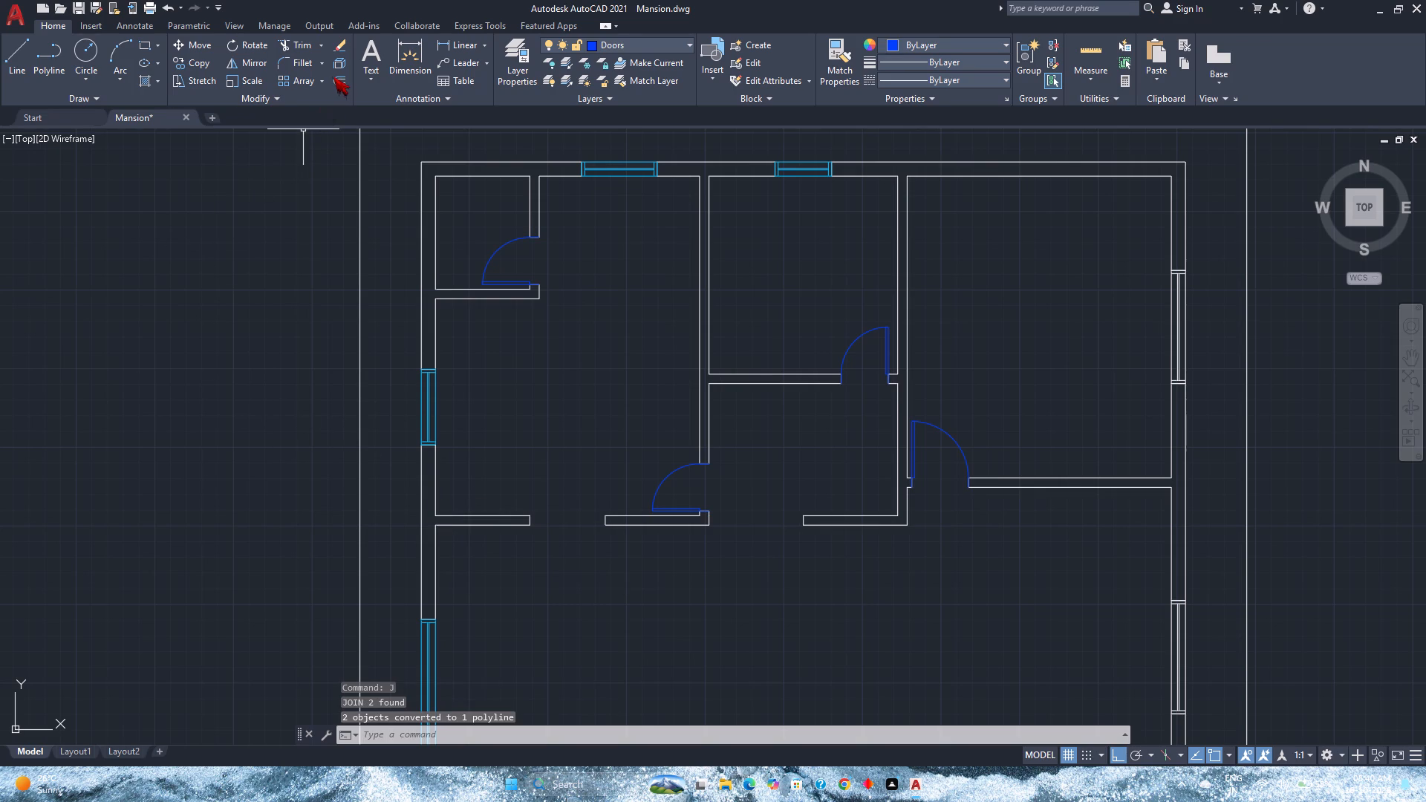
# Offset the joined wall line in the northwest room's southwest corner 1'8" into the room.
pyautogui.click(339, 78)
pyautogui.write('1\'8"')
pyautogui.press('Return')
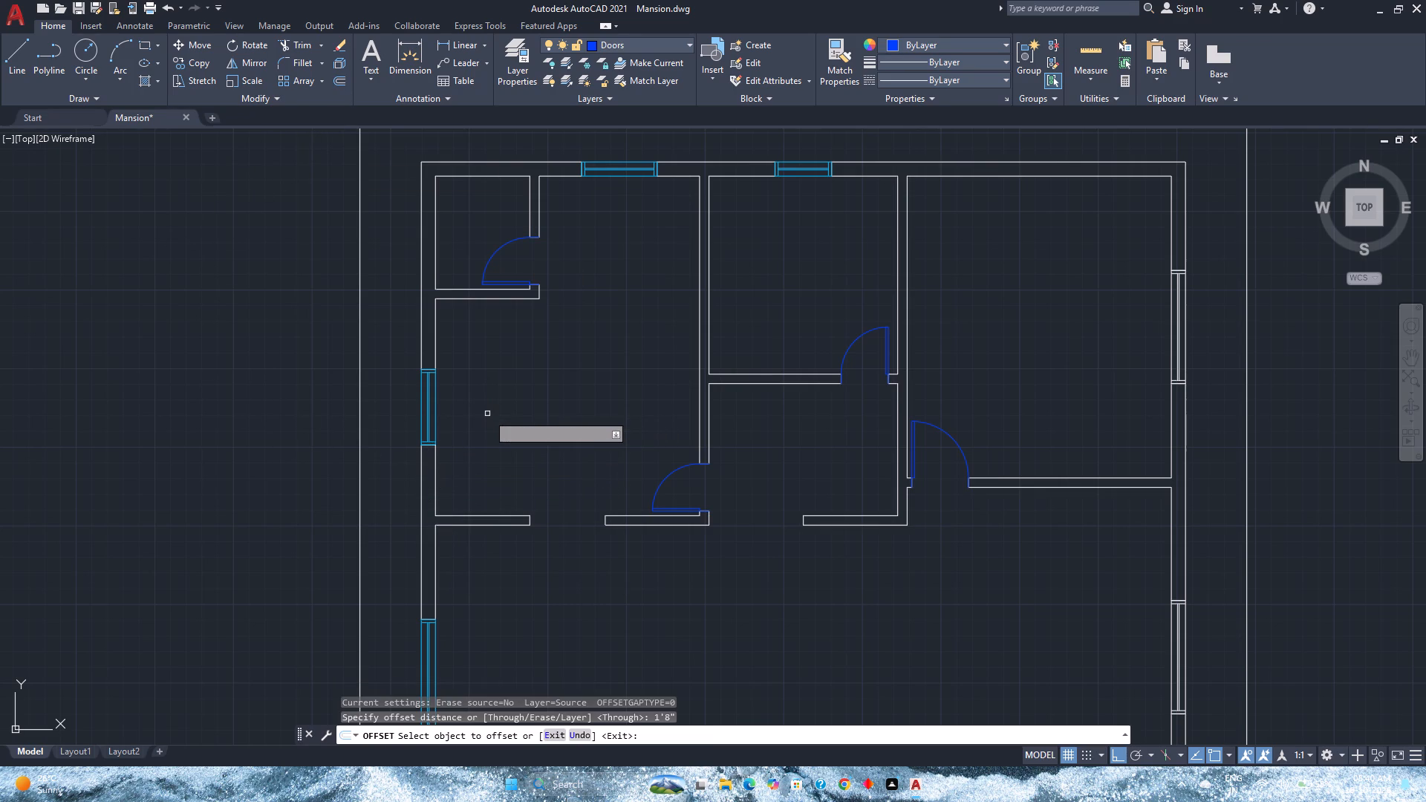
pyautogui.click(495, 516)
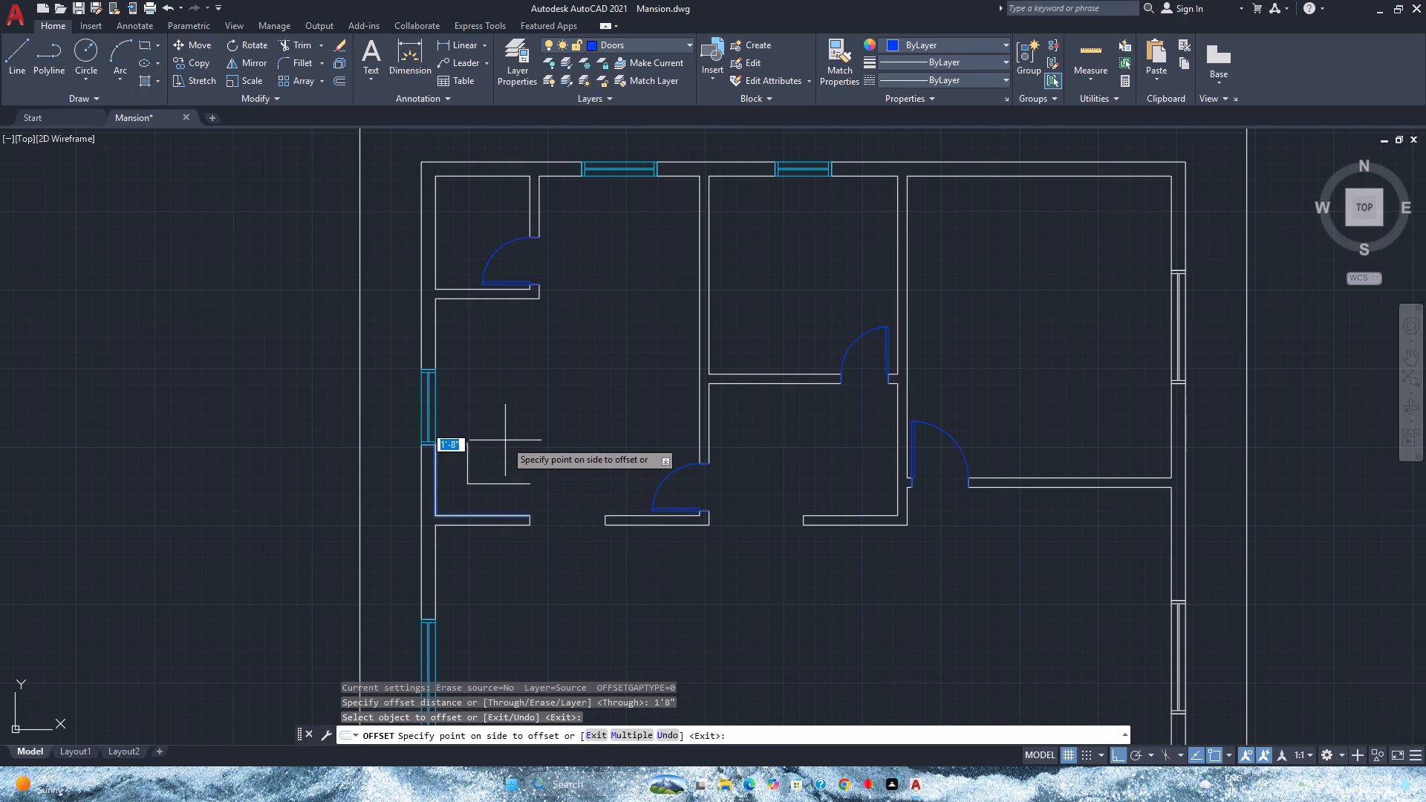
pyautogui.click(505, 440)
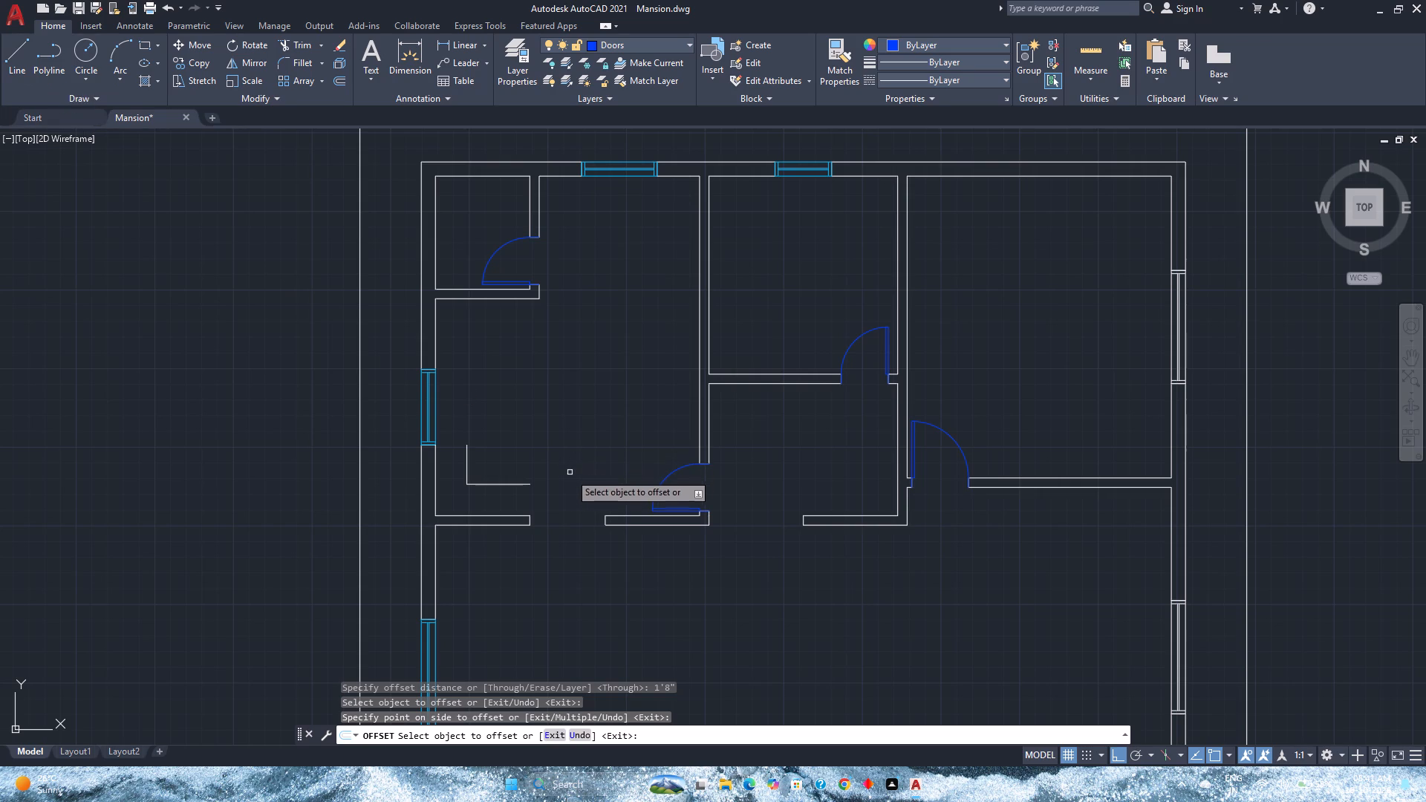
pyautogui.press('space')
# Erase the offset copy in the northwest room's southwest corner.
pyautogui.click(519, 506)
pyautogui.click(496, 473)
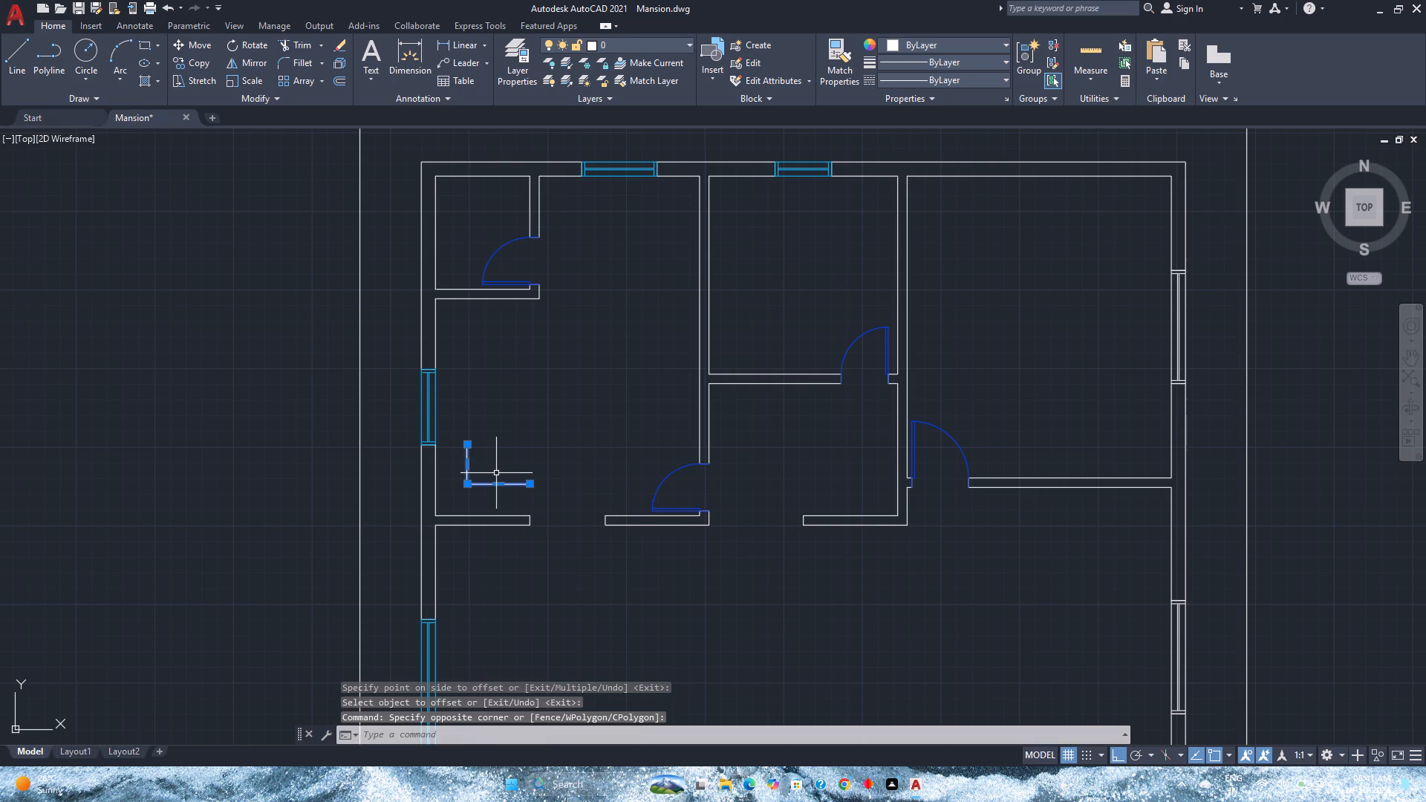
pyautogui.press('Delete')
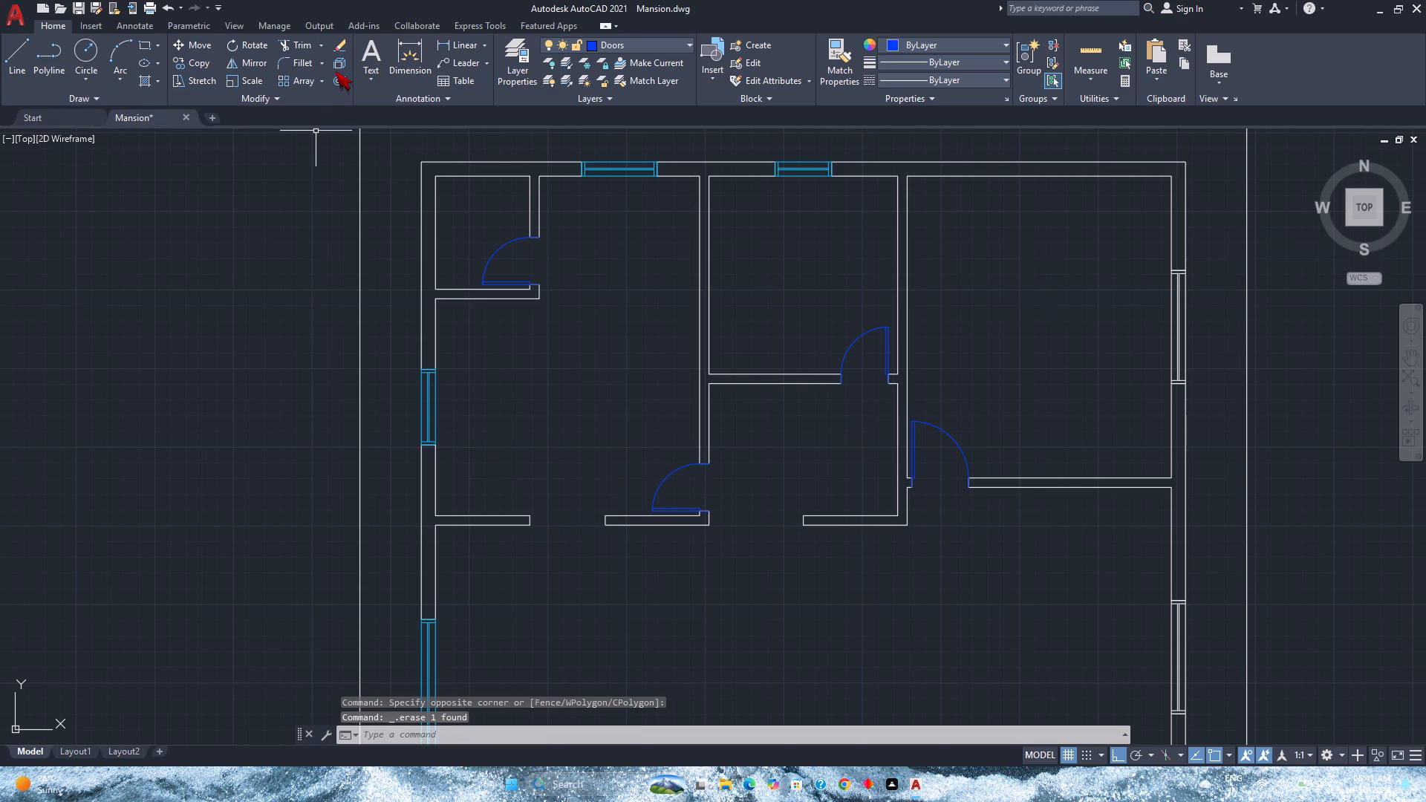
# Offset the joined wall line in the northwest room's southwest corner 2' into the room.
pyautogui.click(336, 71)
pyautogui.click(337, 79)
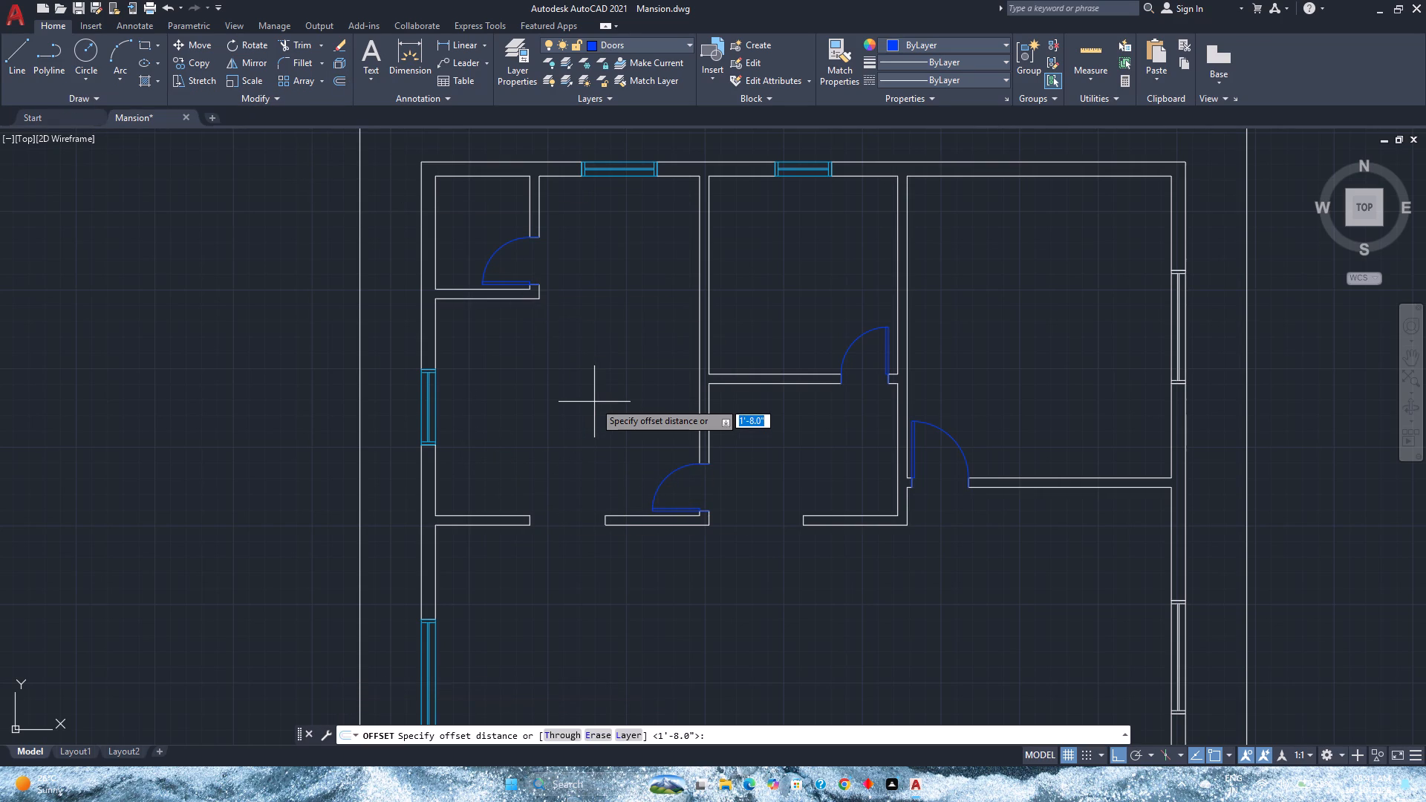
pyautogui.write("2'")
pyautogui.press('Return')
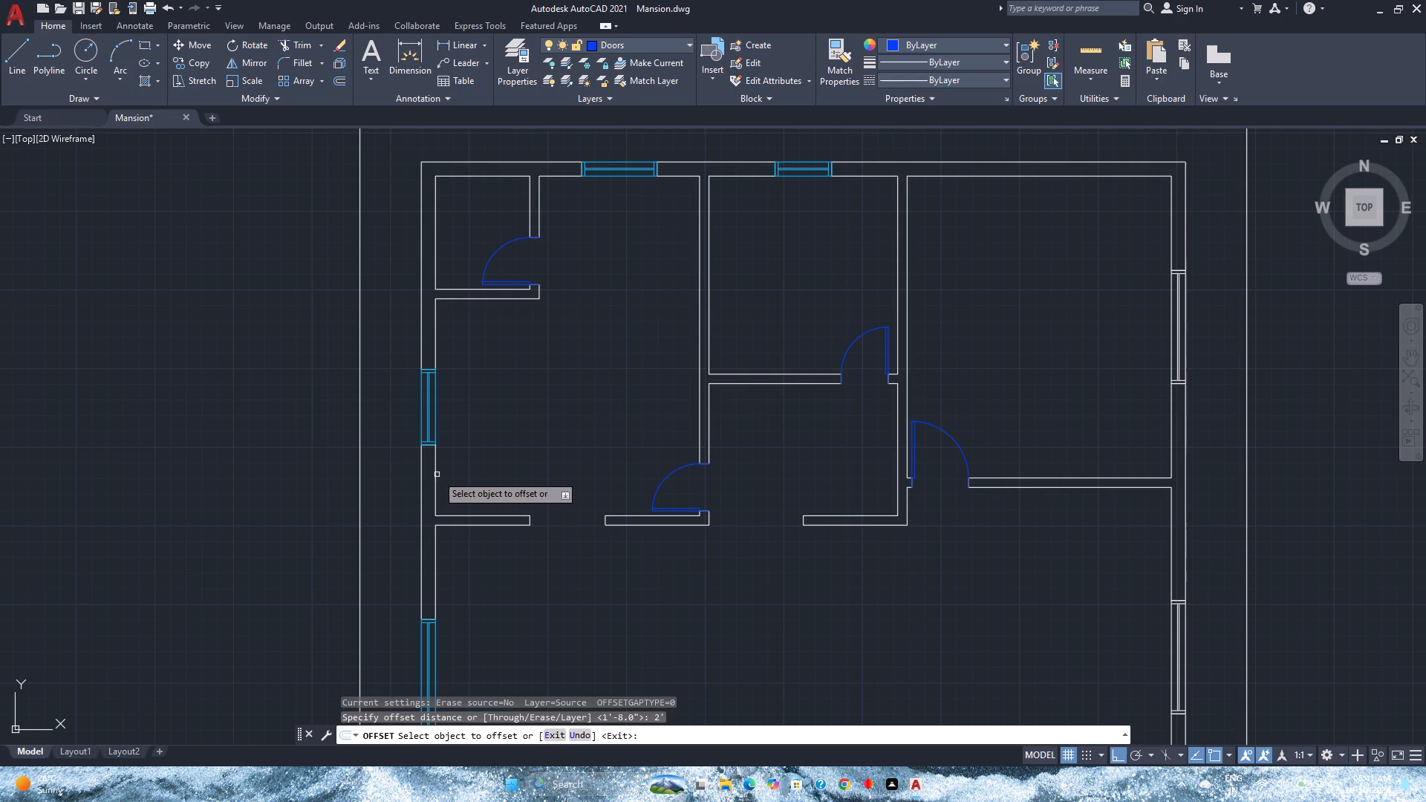
pyautogui.click(473, 517)
pyautogui.click(495, 400)
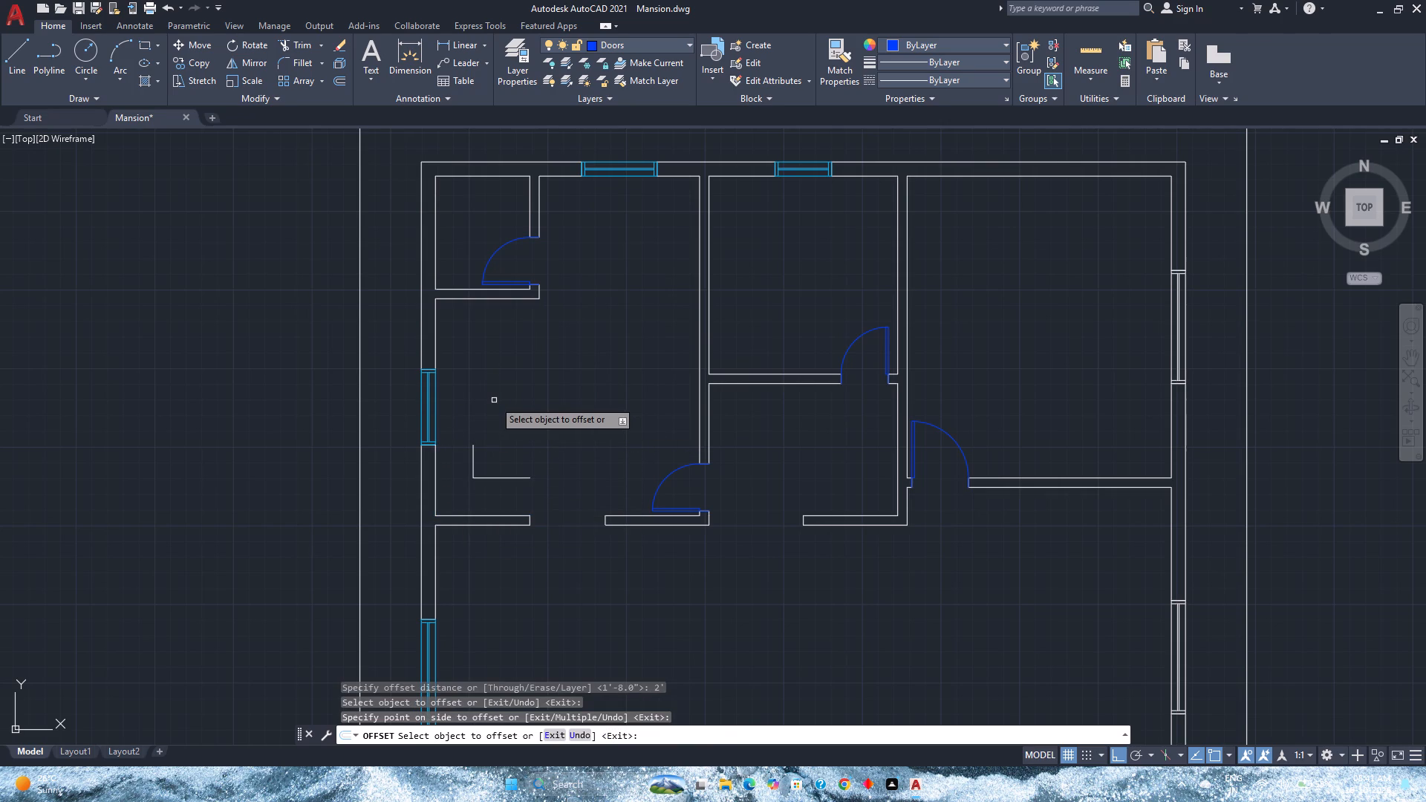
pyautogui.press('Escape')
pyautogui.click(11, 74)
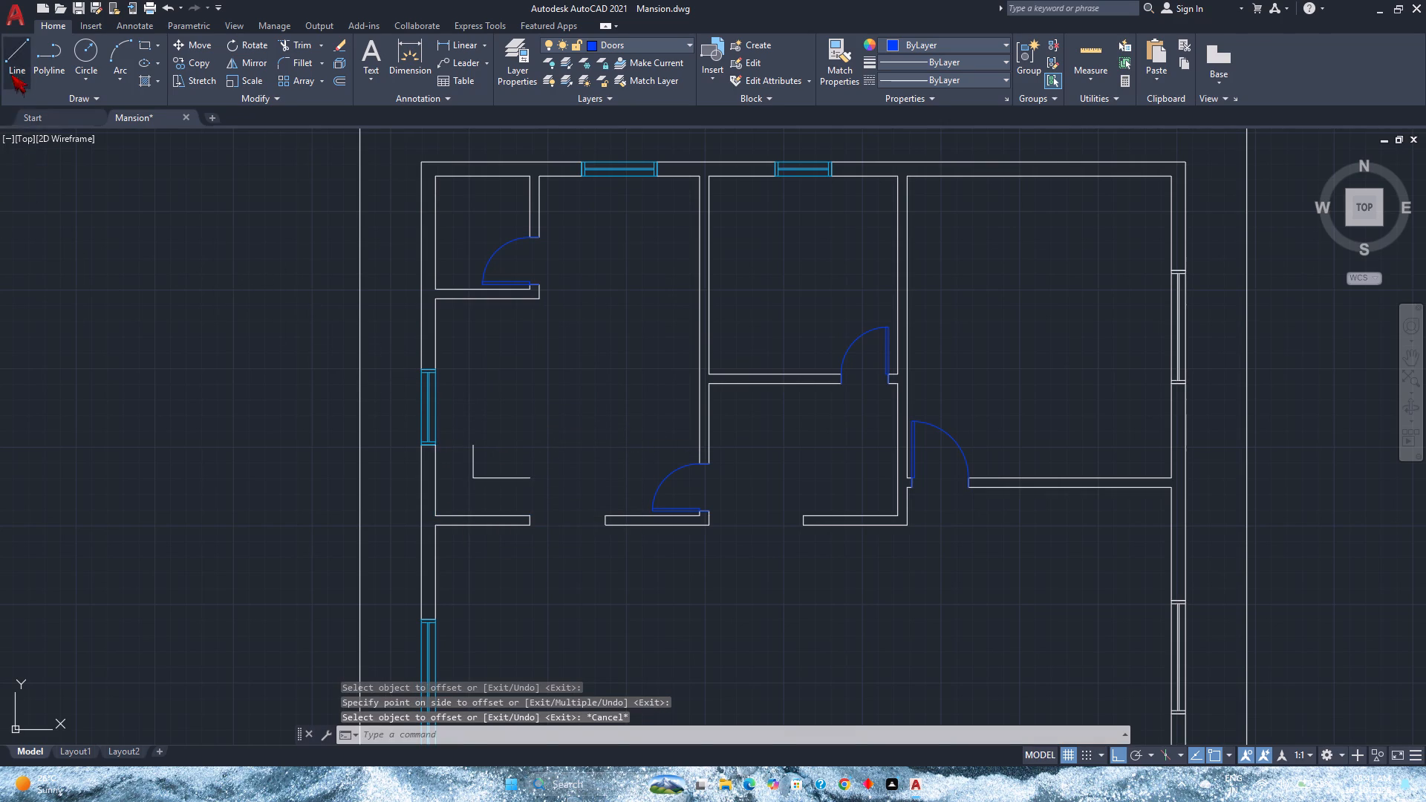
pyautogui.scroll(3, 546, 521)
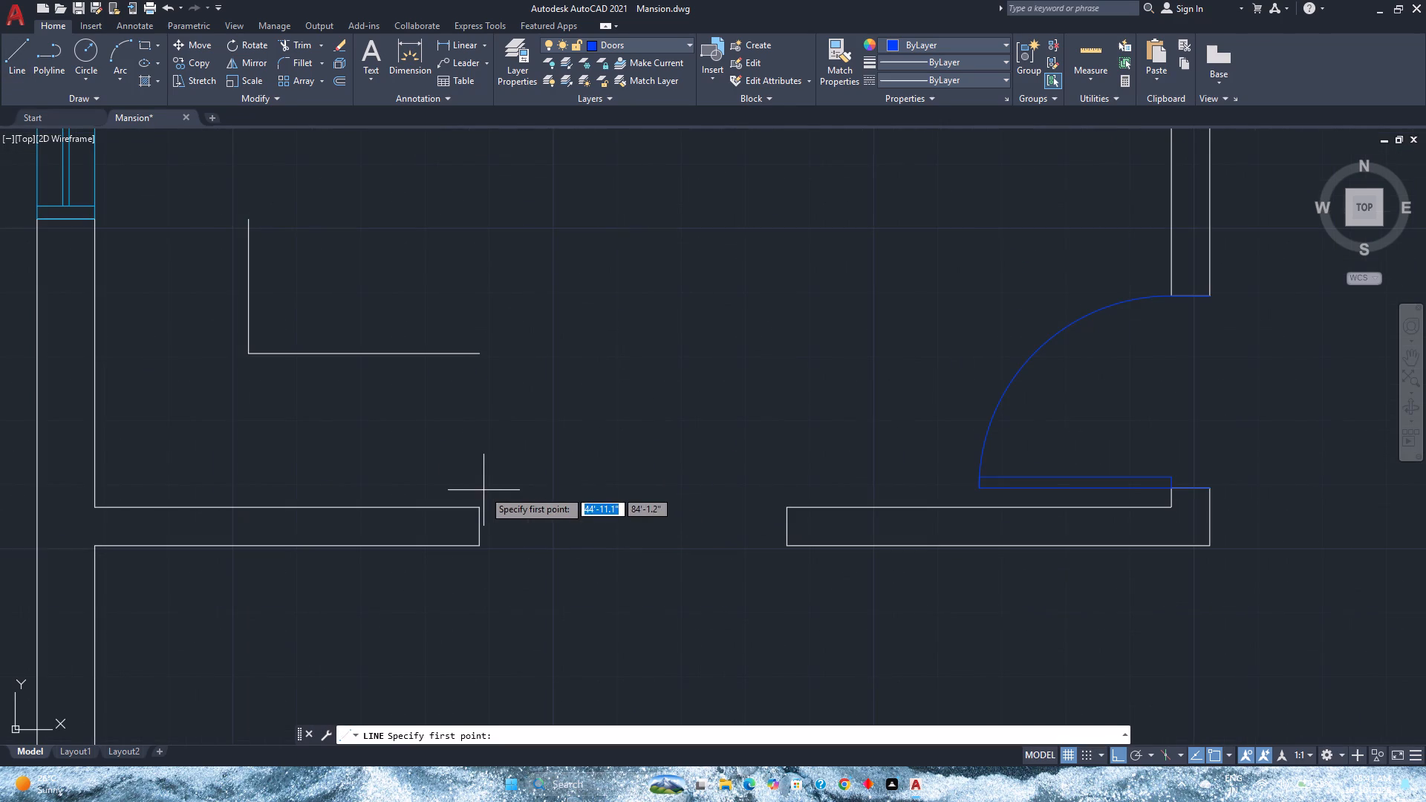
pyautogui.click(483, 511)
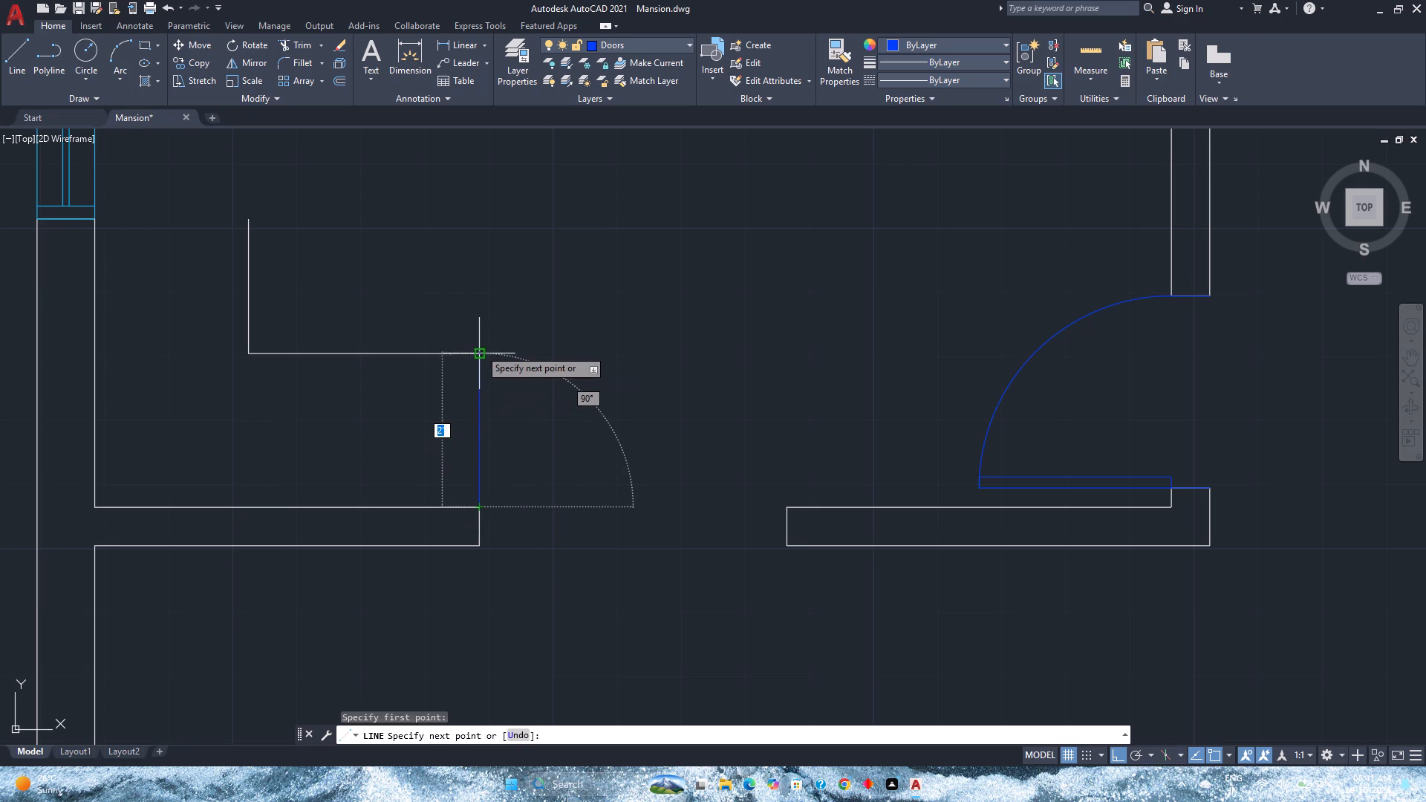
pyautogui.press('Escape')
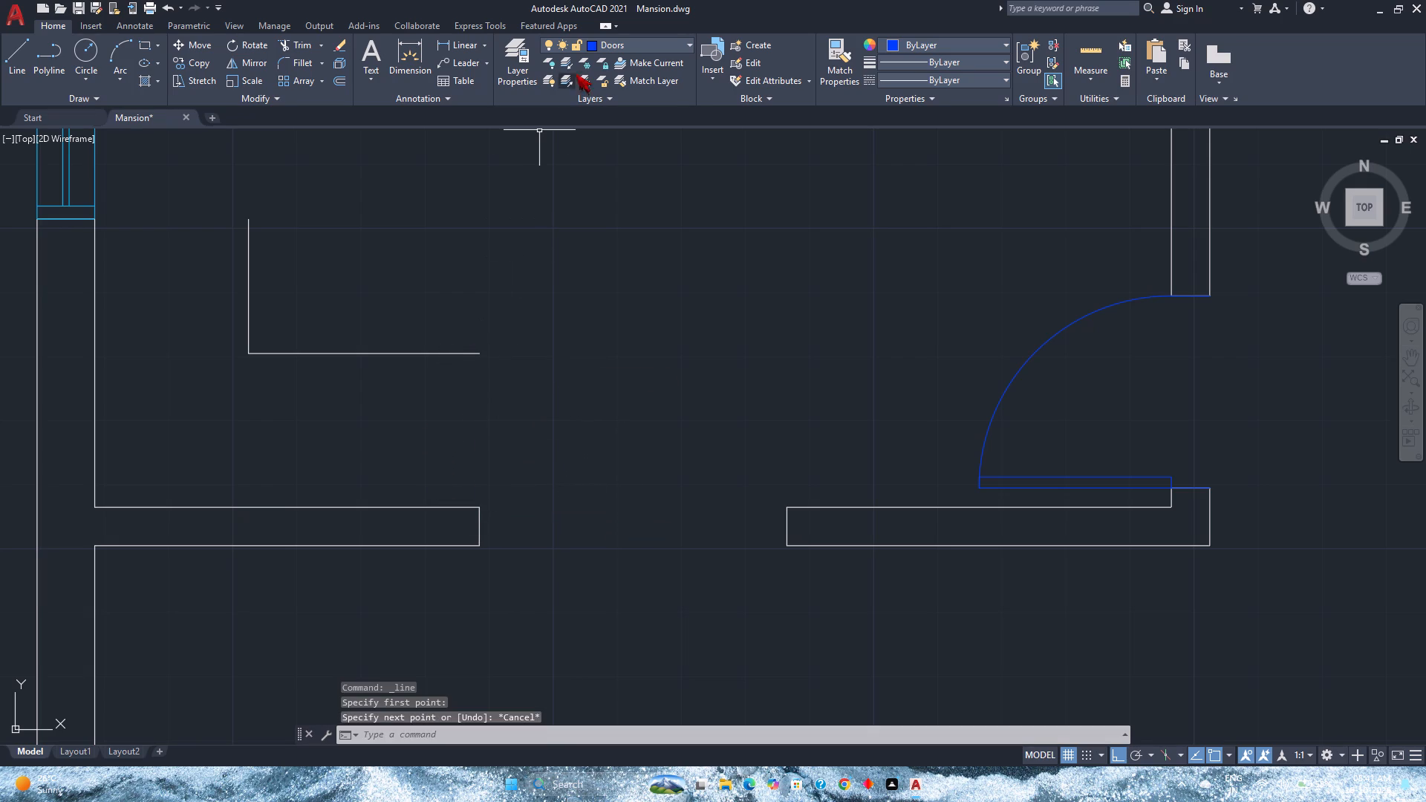
# Make layer 0 current and draw a 2' line from the south wall's end north to the offset outline's east end.
pyautogui.click(619, 47)
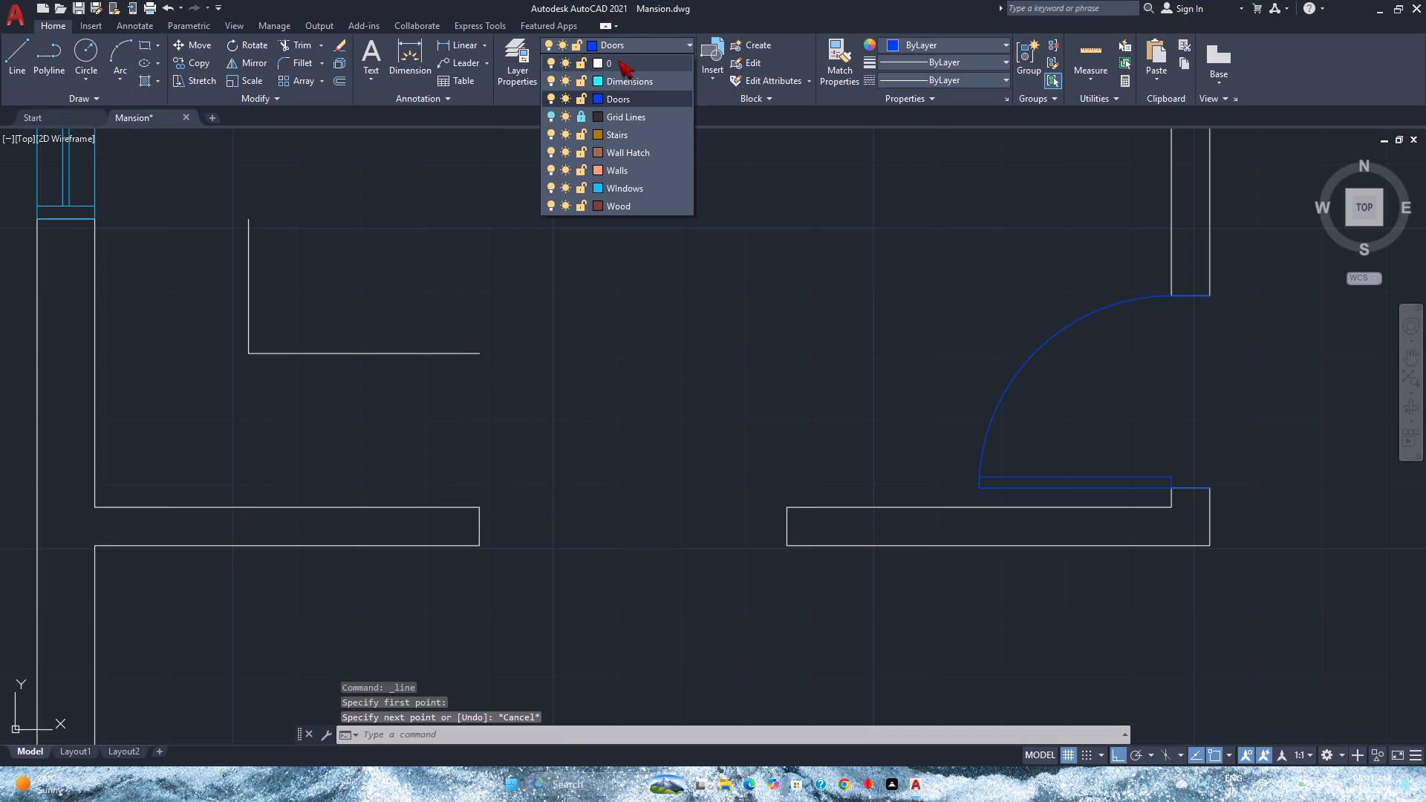
pyautogui.click(618, 60)
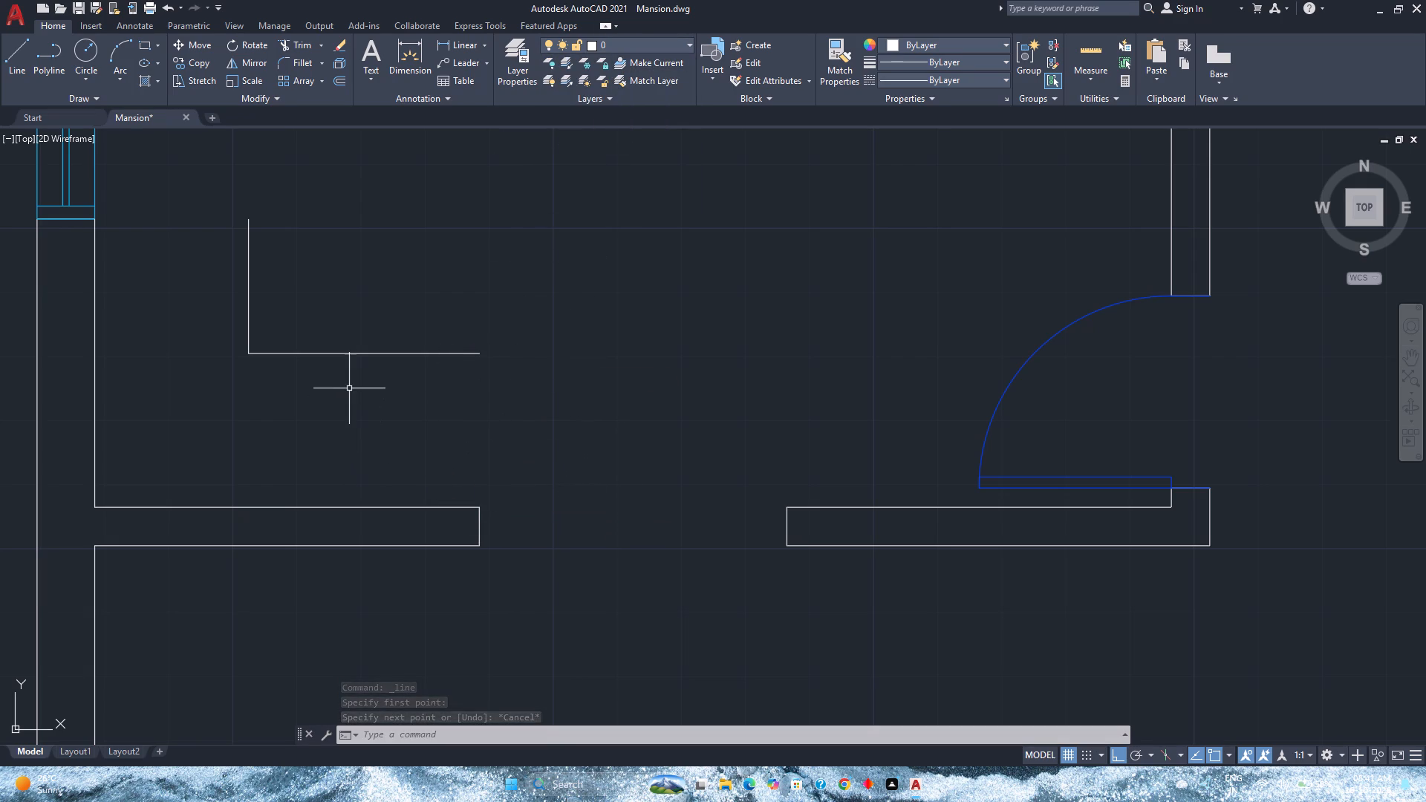
pyautogui.click(25, 56)
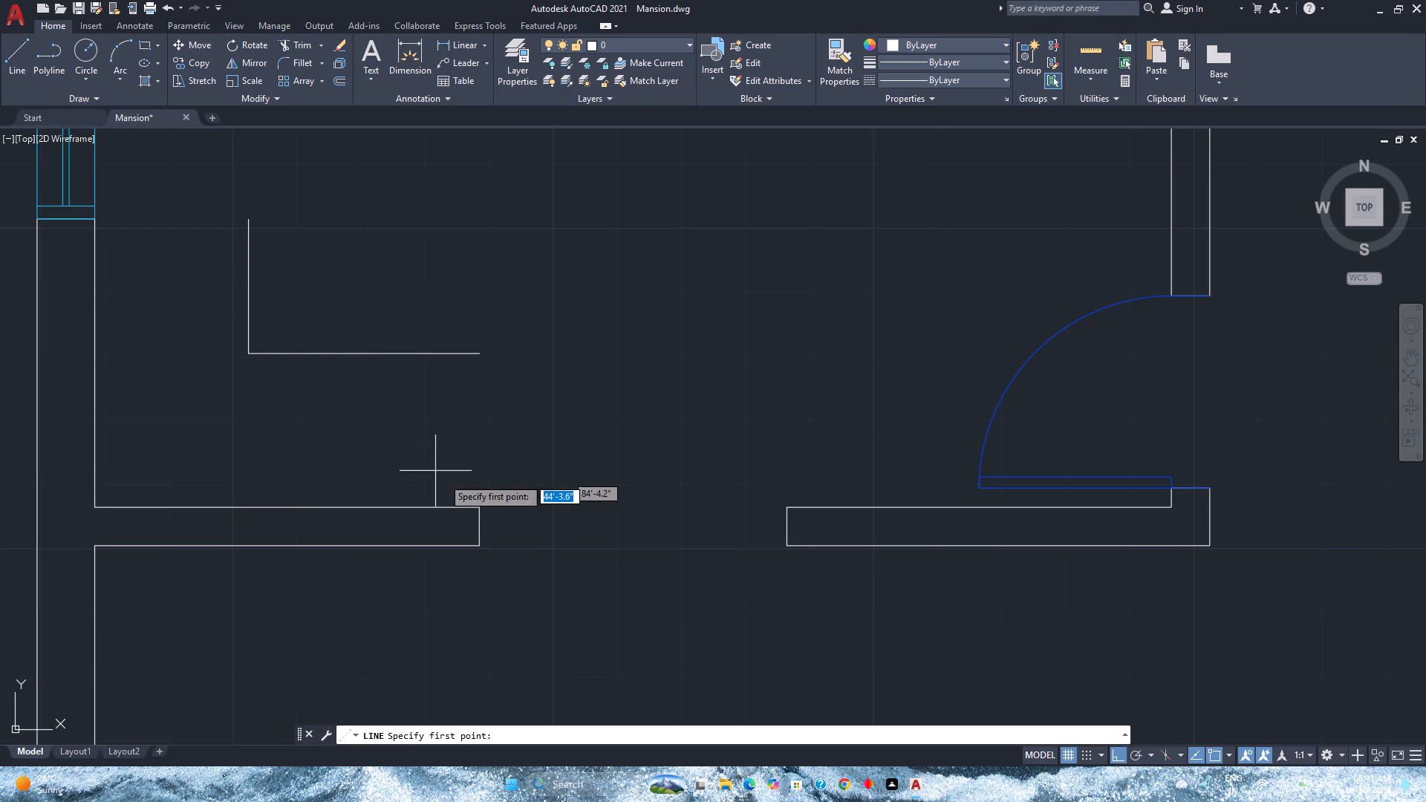
pyautogui.click(479, 508)
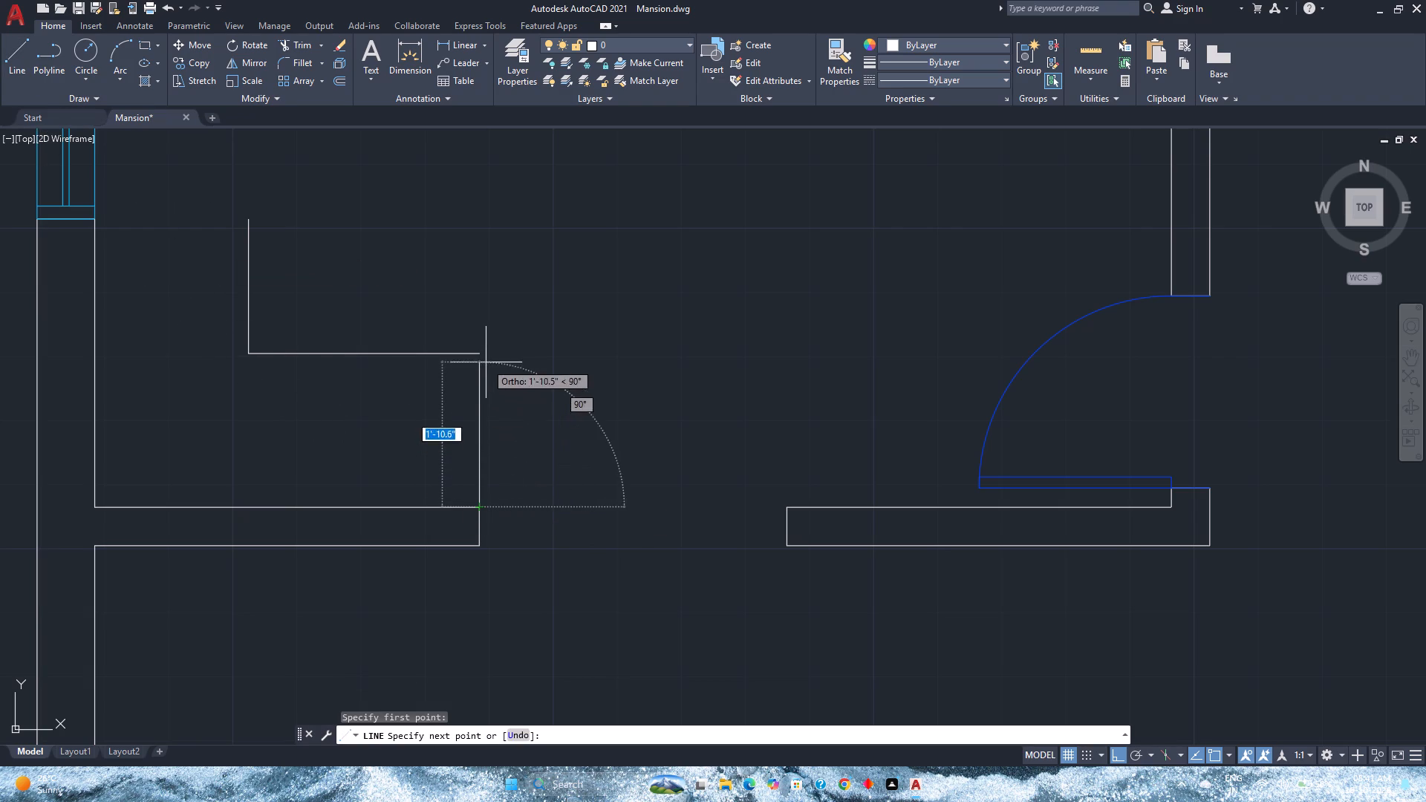
pyautogui.click(479, 353)
pyautogui.press('Escape')
# Move the new closing line 1' west along the south wall.
pyautogui.click(527, 452)
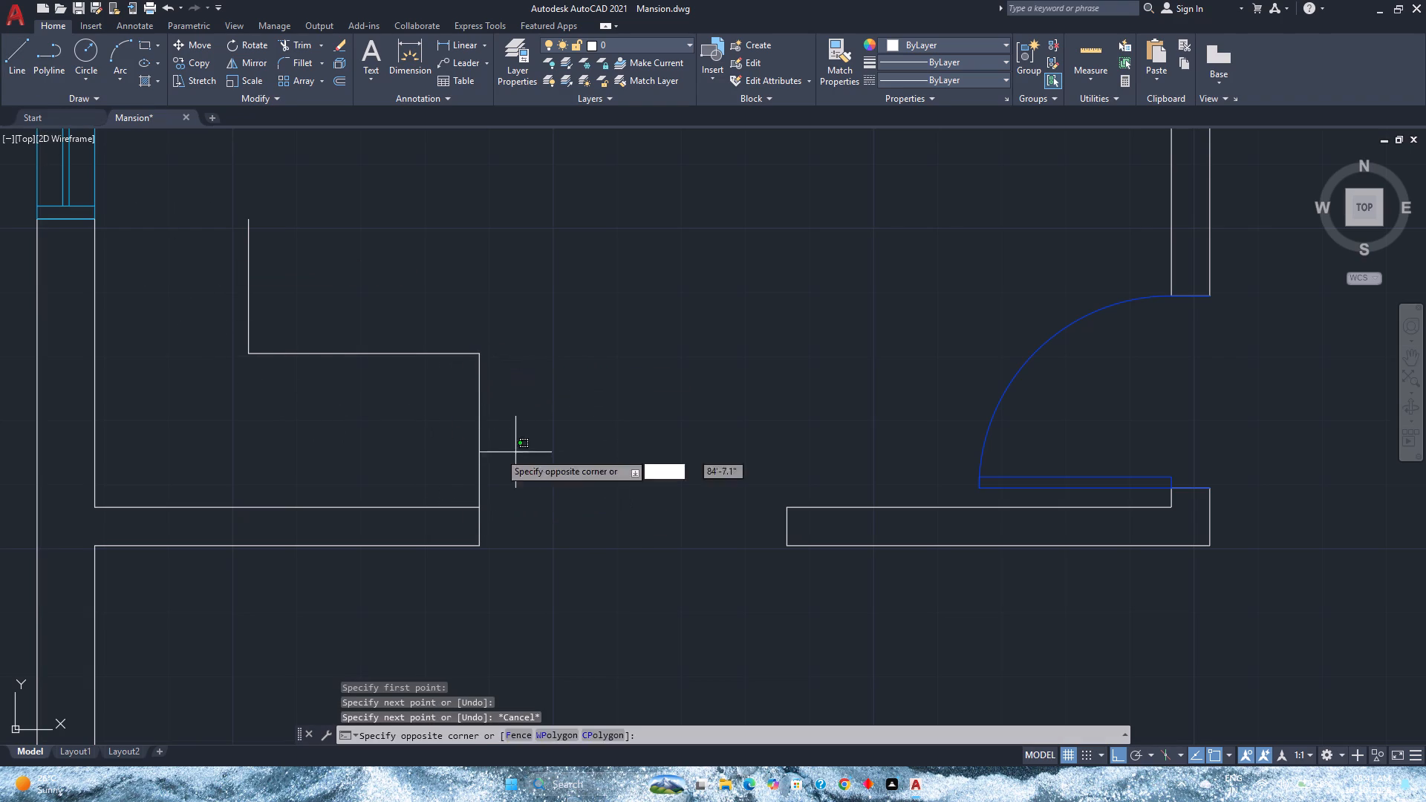
pyautogui.click(440, 452)
pyautogui.click(175, 45)
pyautogui.click(180, 49)
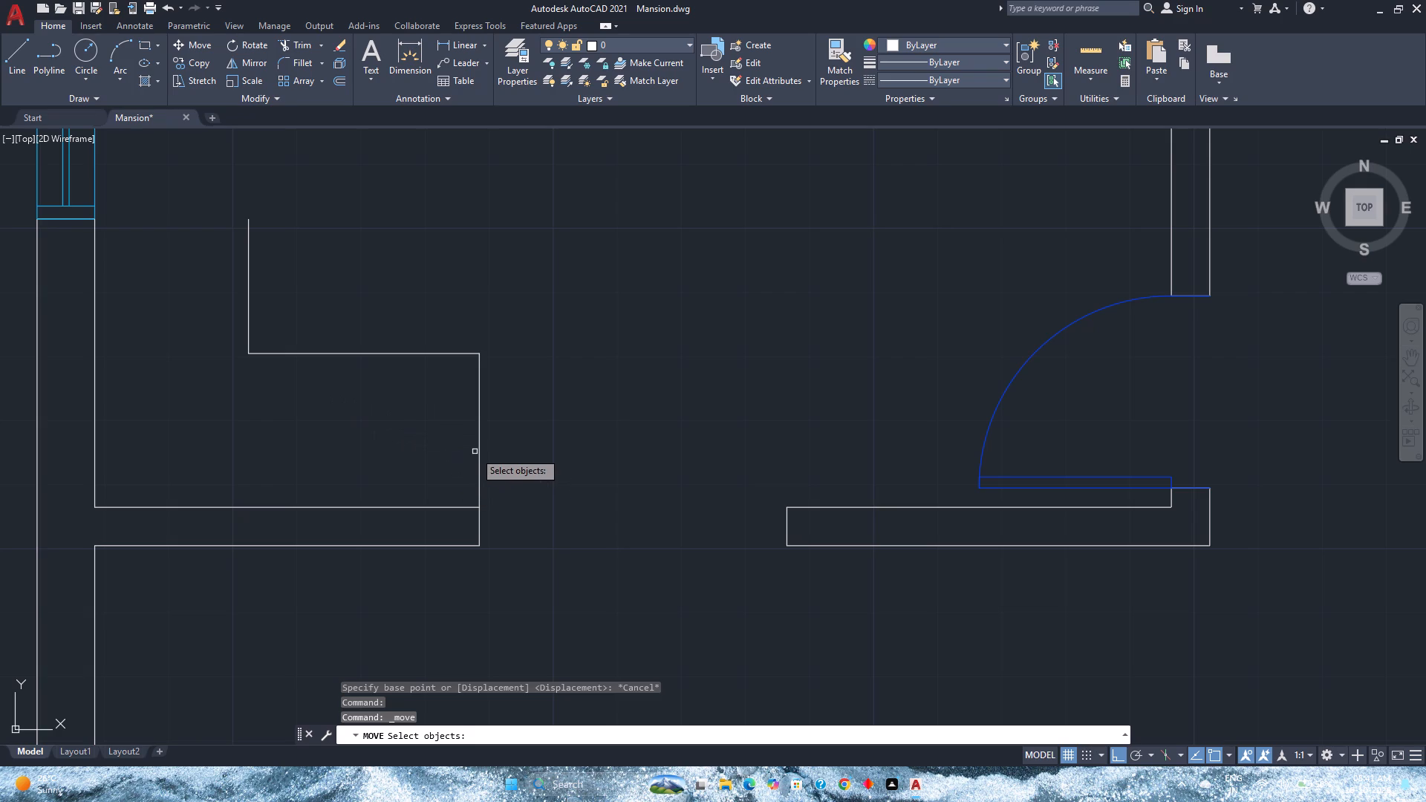
pyautogui.press('space')
pyautogui.click(495, 451)
pyautogui.click(438, 437)
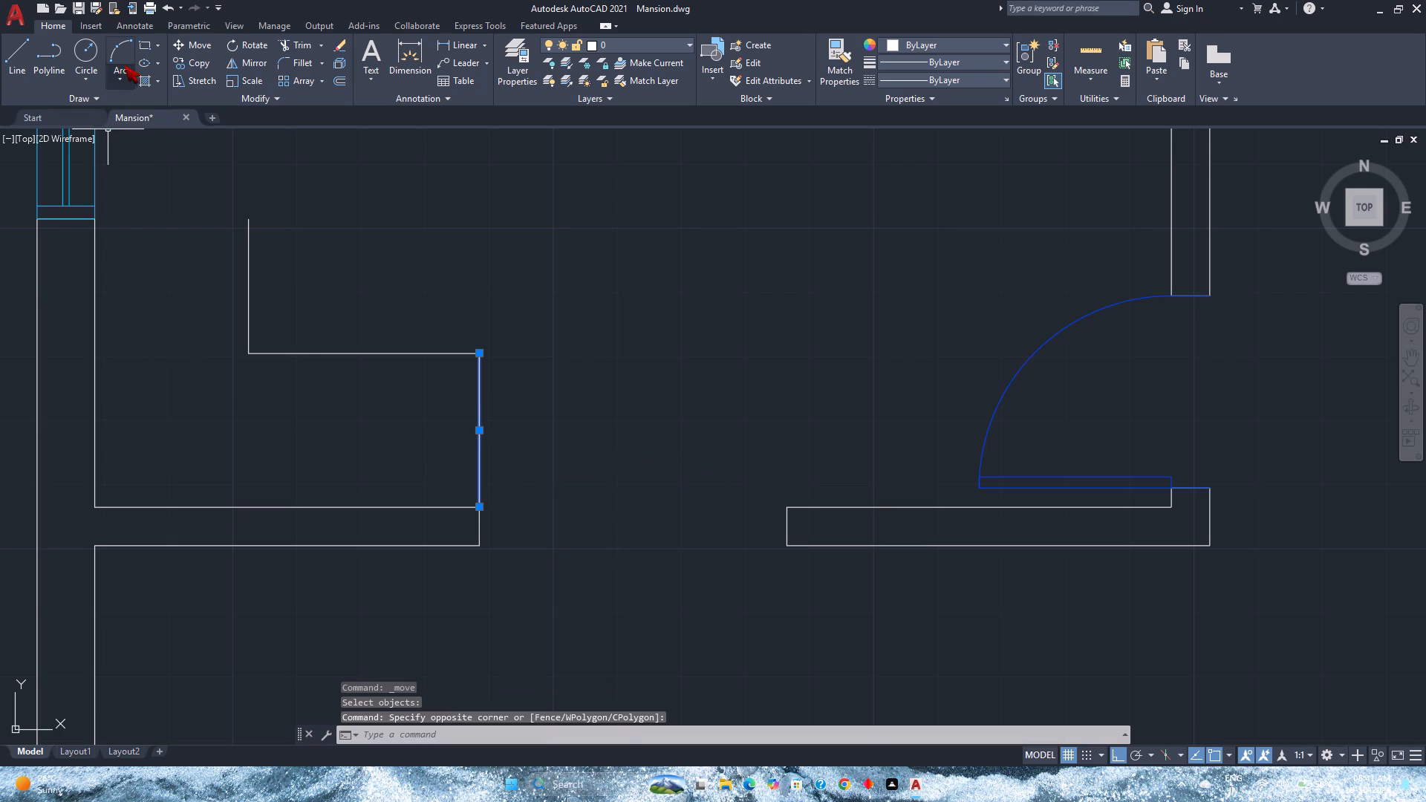
pyautogui.click(186, 47)
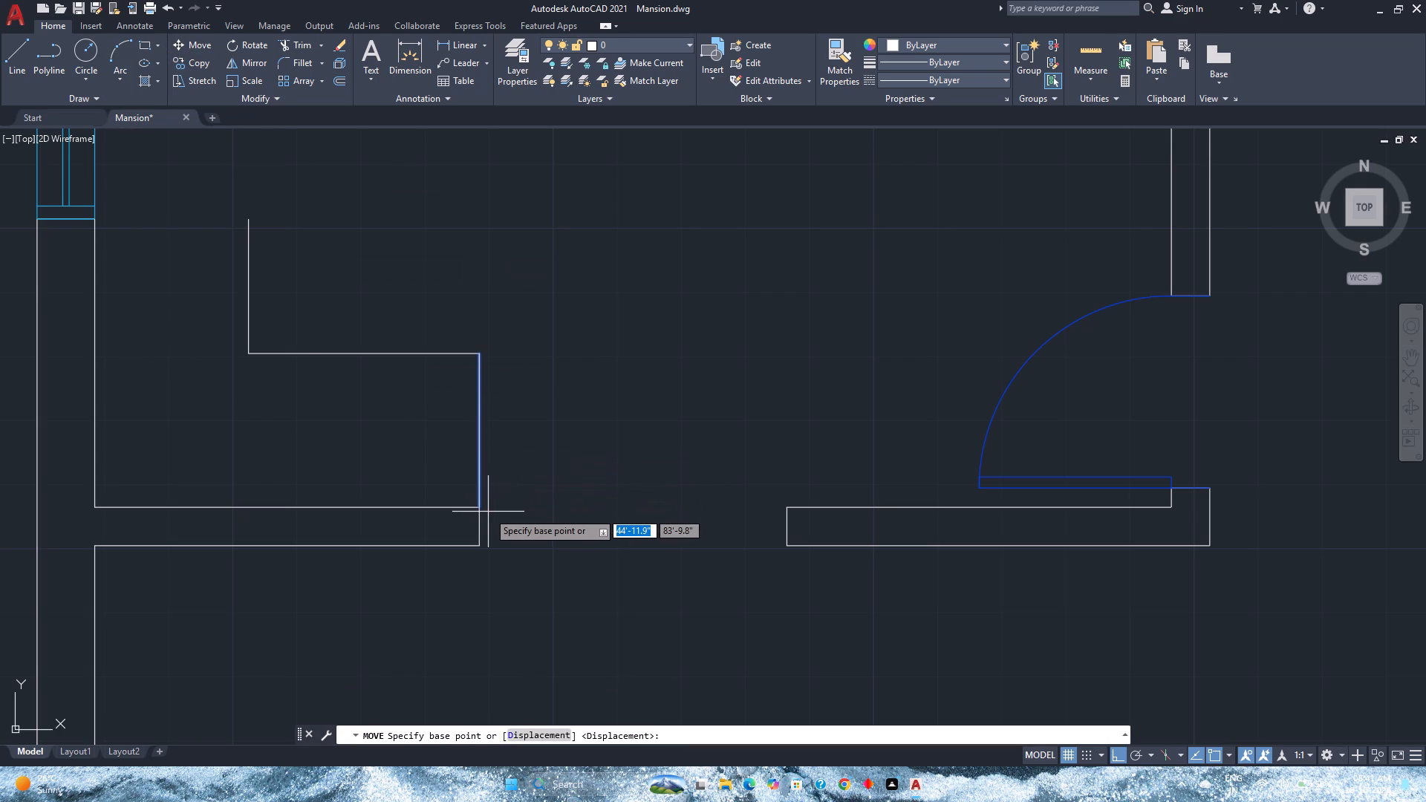
pyautogui.click(475, 506)
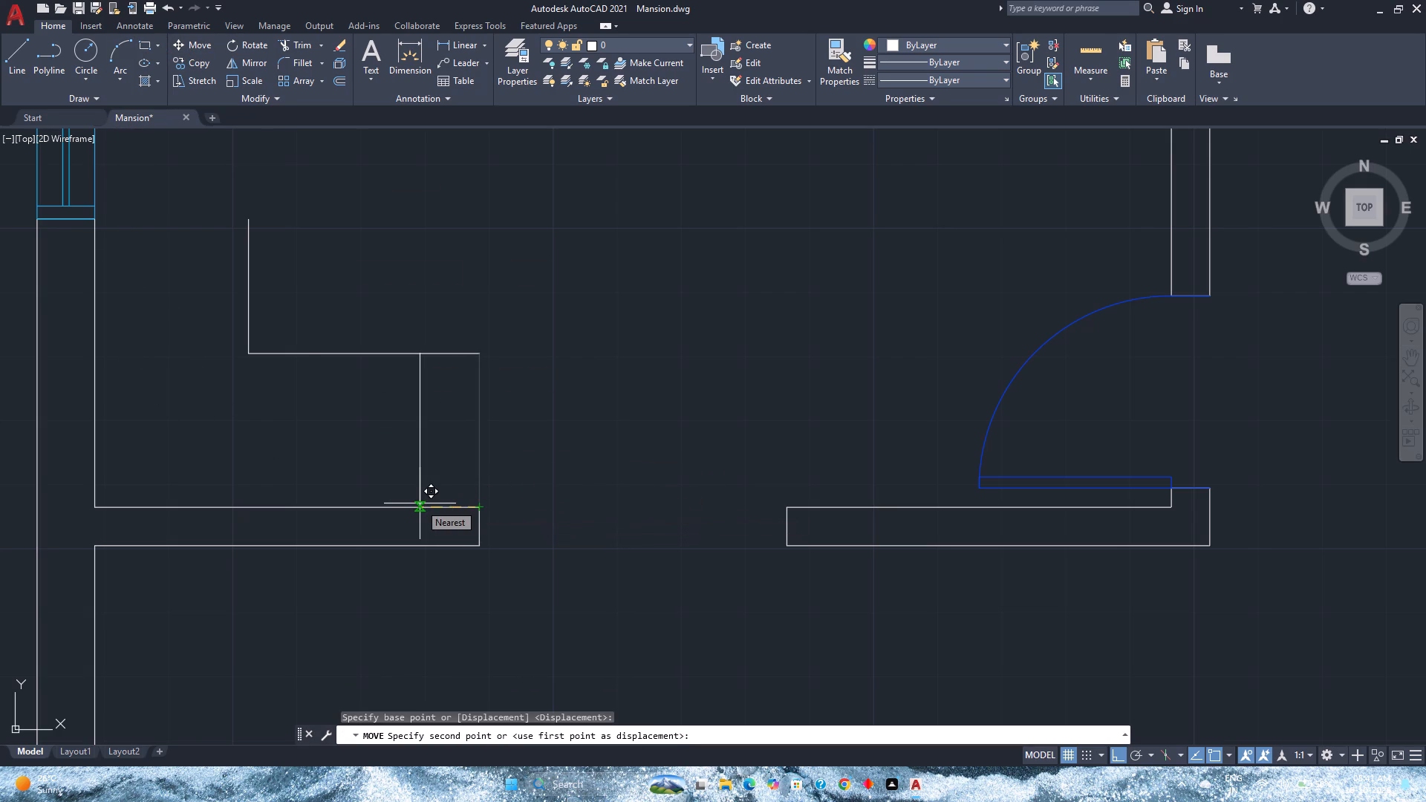
pyautogui.write("1'")
pyautogui.press('Return')
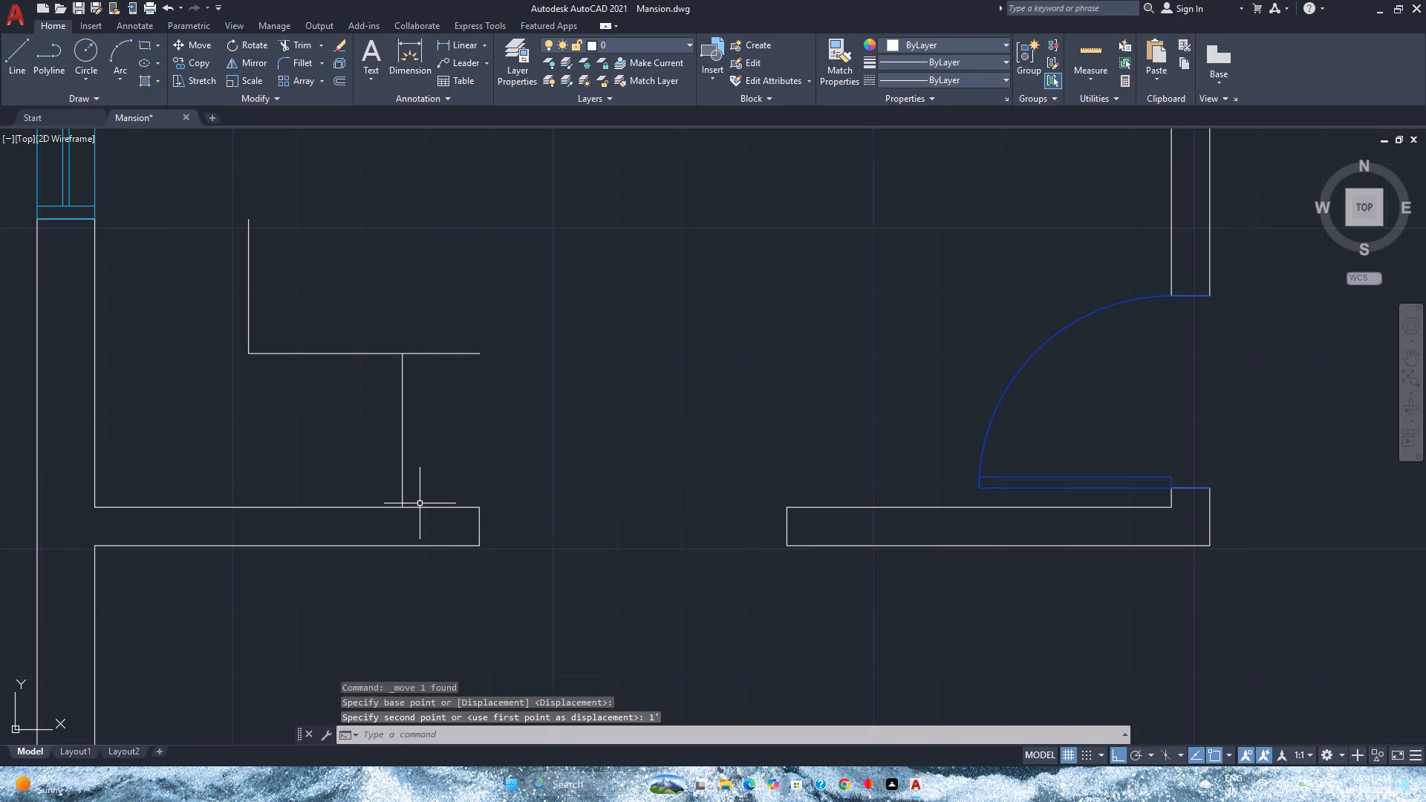
# Measure the distances inside the built-in outline in the northwest room's southwest corner.
pyautogui.click(1078, 59)
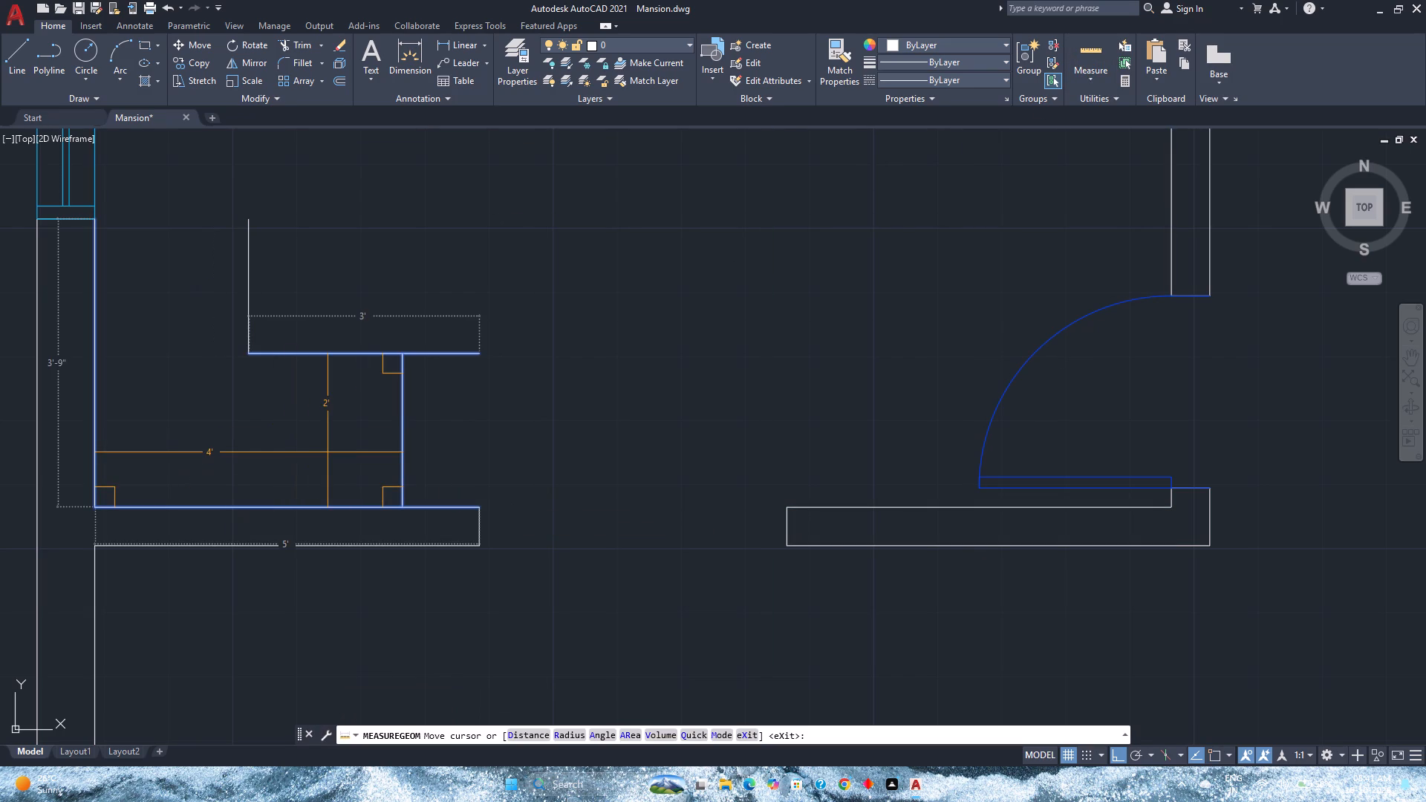
pyautogui.scroll(-1, 328, 452)
pyautogui.moveTo(328, 452); pyautogui.dragTo(363, 460, button='middle')
pyautogui.press('Escape')
# Move the outline's closing line 6" back east along the south wall.
pyautogui.click(415, 457)
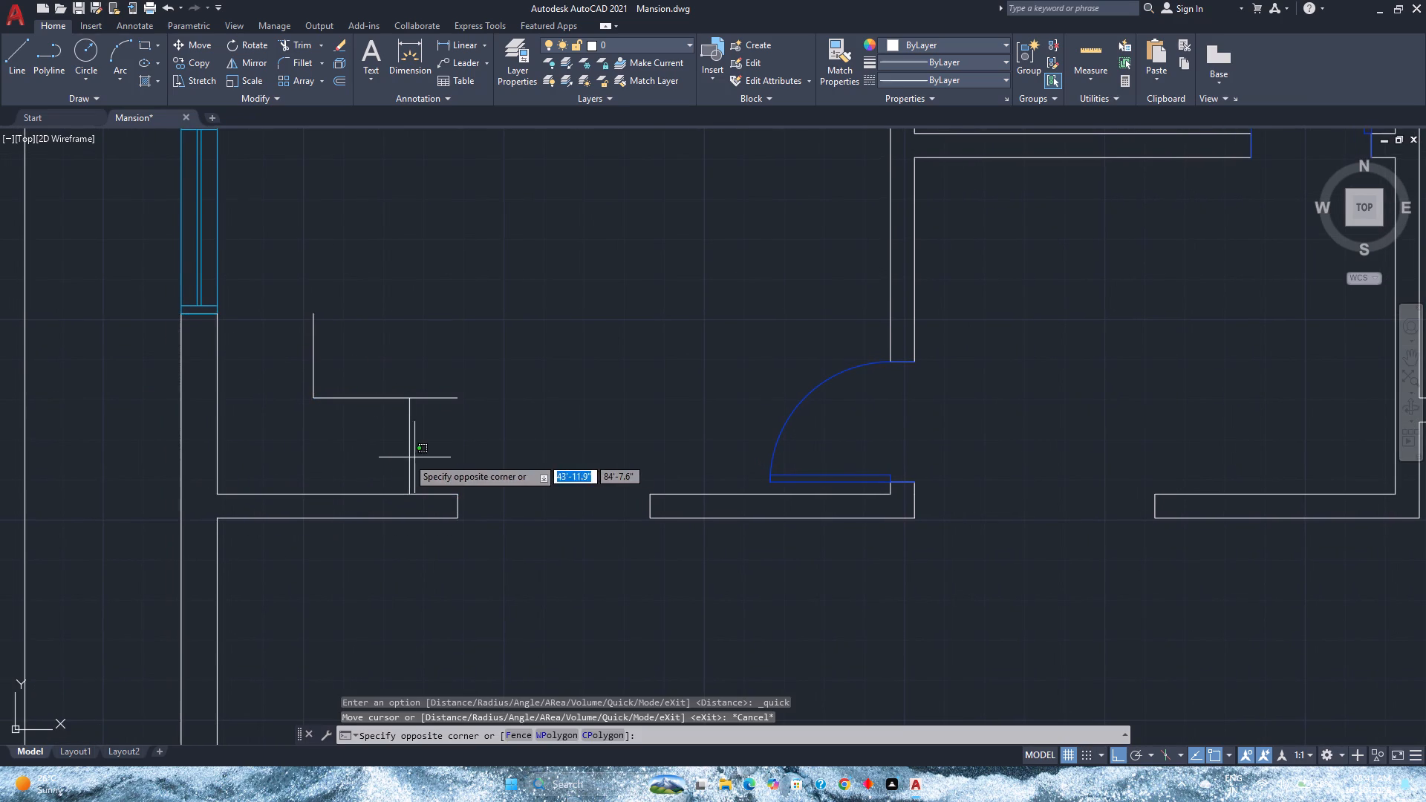
pyautogui.click(377, 457)
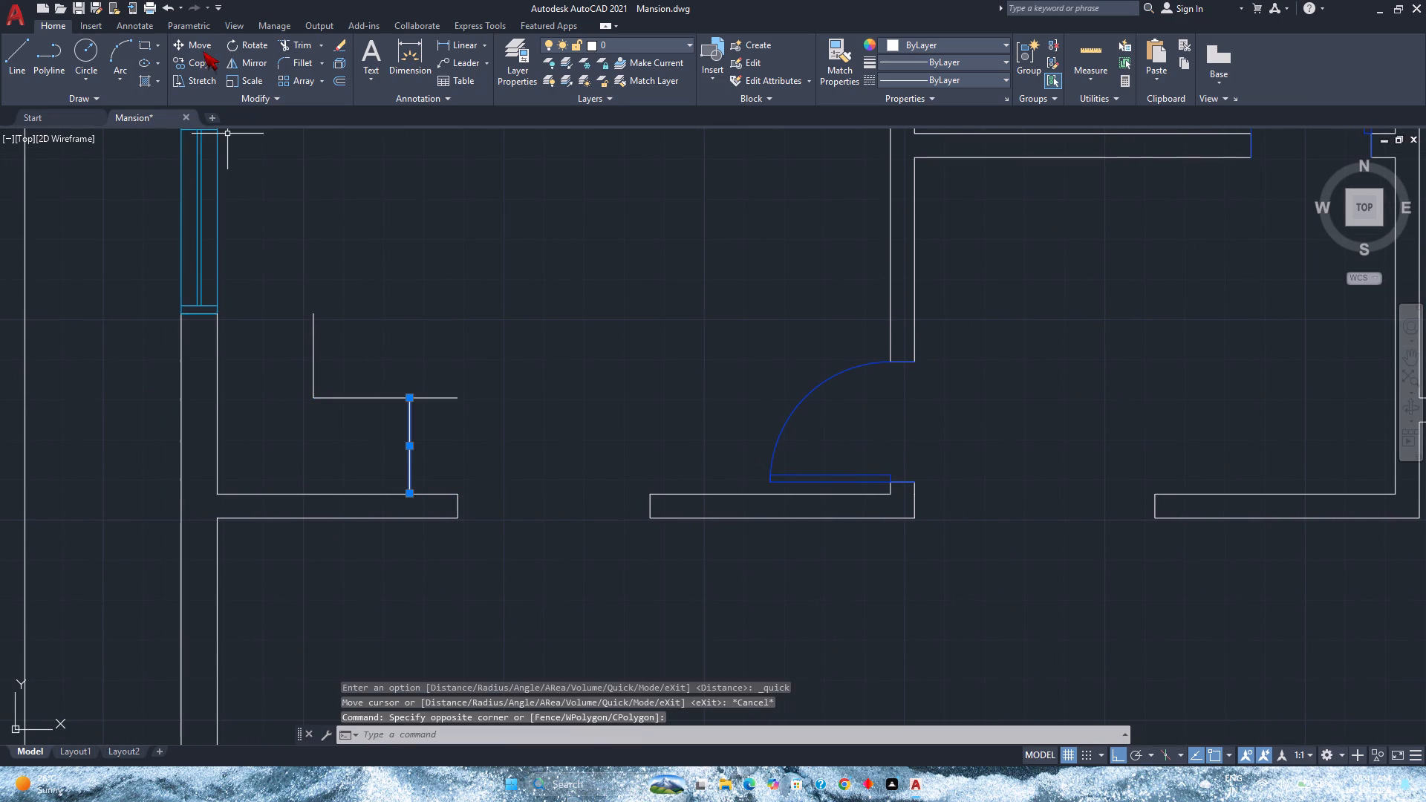
pyautogui.click(203, 51)
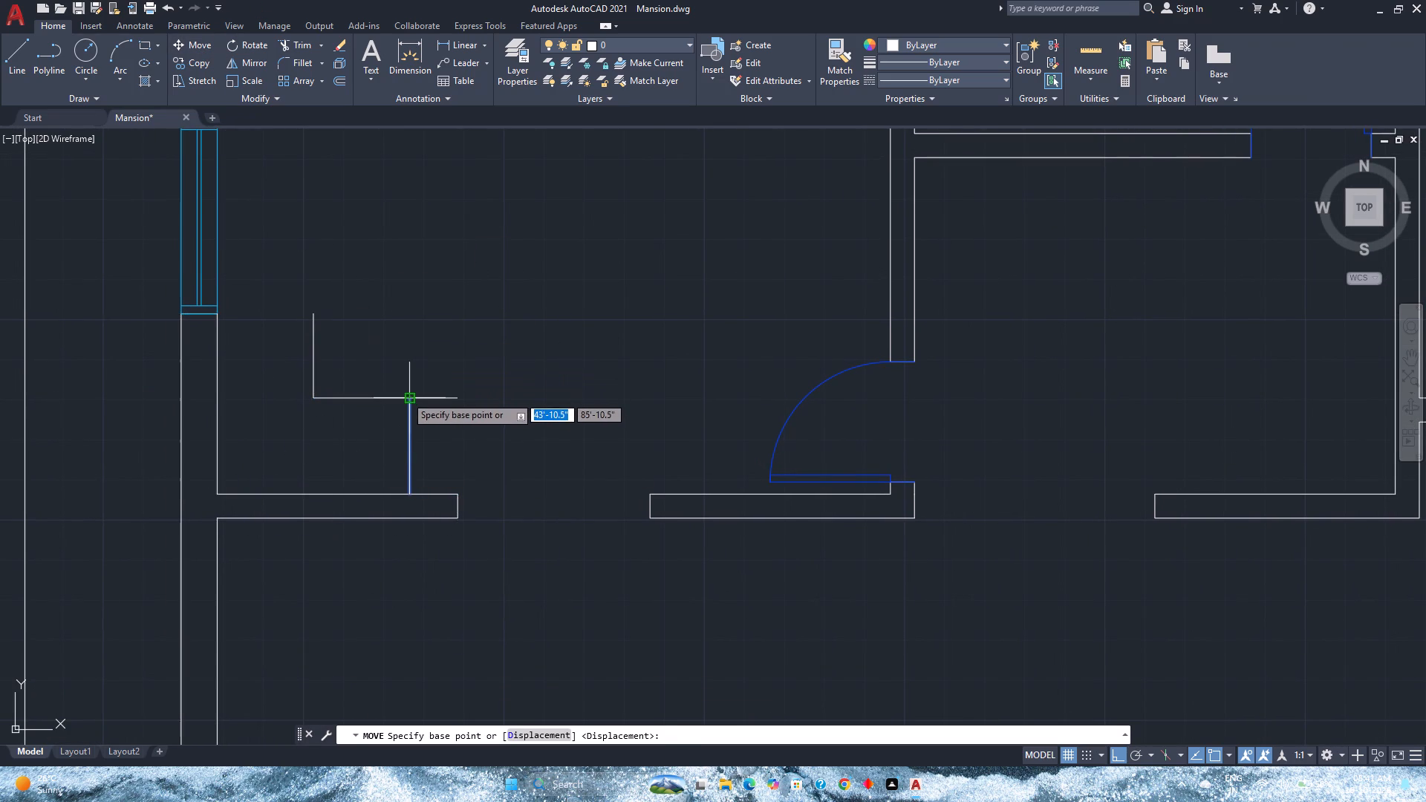
pyautogui.click(406, 396)
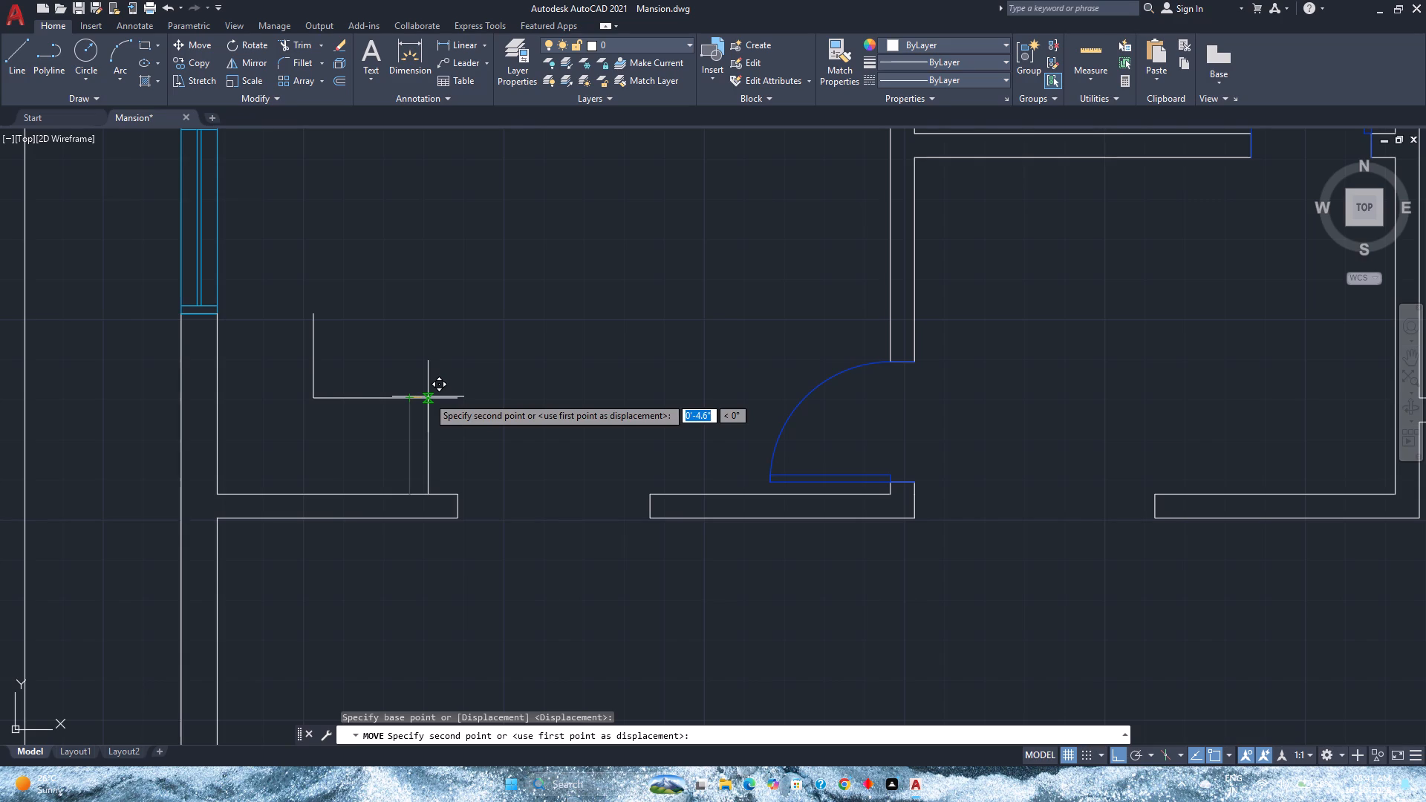
pyautogui.press('6')
pyautogui.press('Return')
# Extend the outline's vertical line north to the wall of the small corner room.
pyautogui.scroll(-2, 426, 397)
pyautogui.moveTo(426, 397); pyautogui.dragTo(400, 498, button='middle')
pyautogui.write('ex')
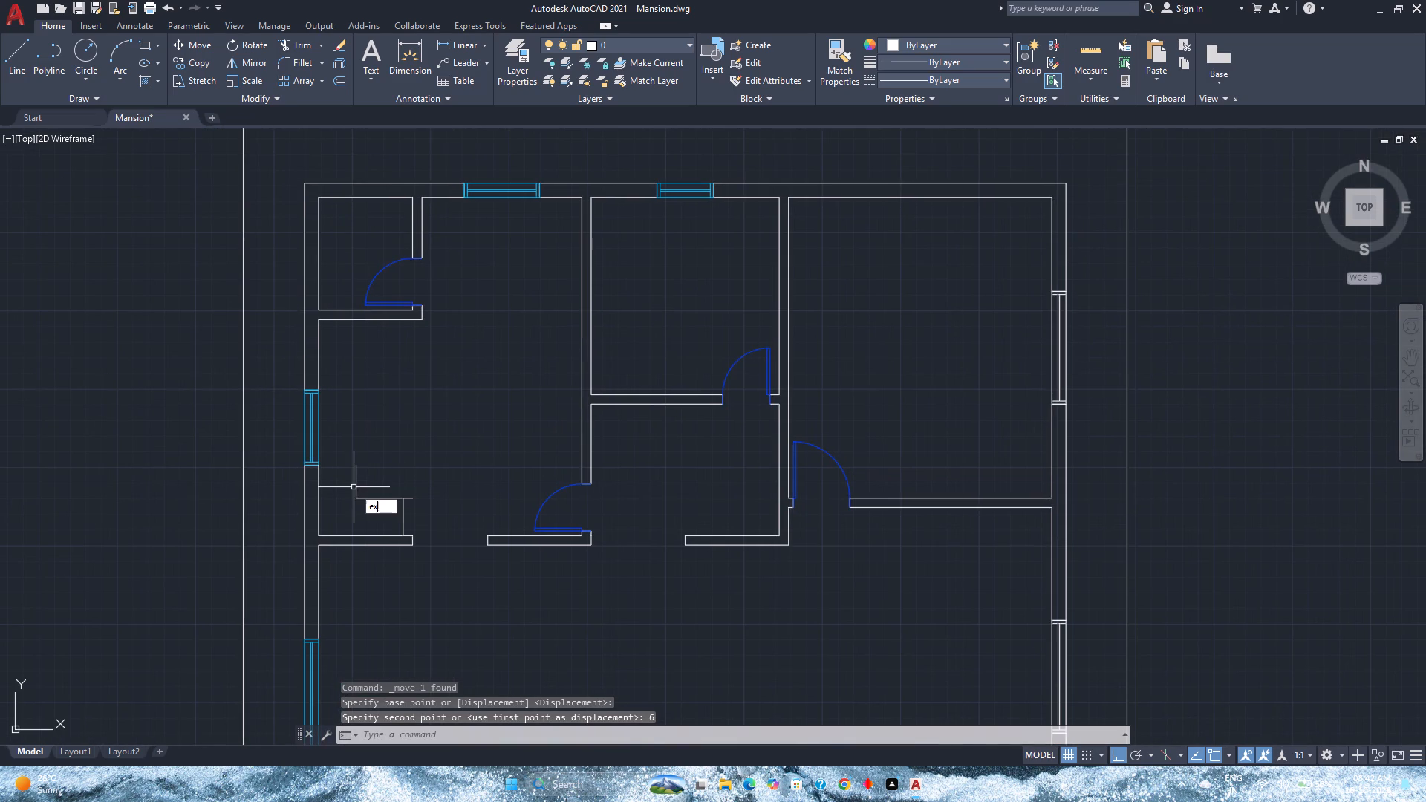
pyautogui.press('Return')
pyautogui.scroll(3, 351, 484)
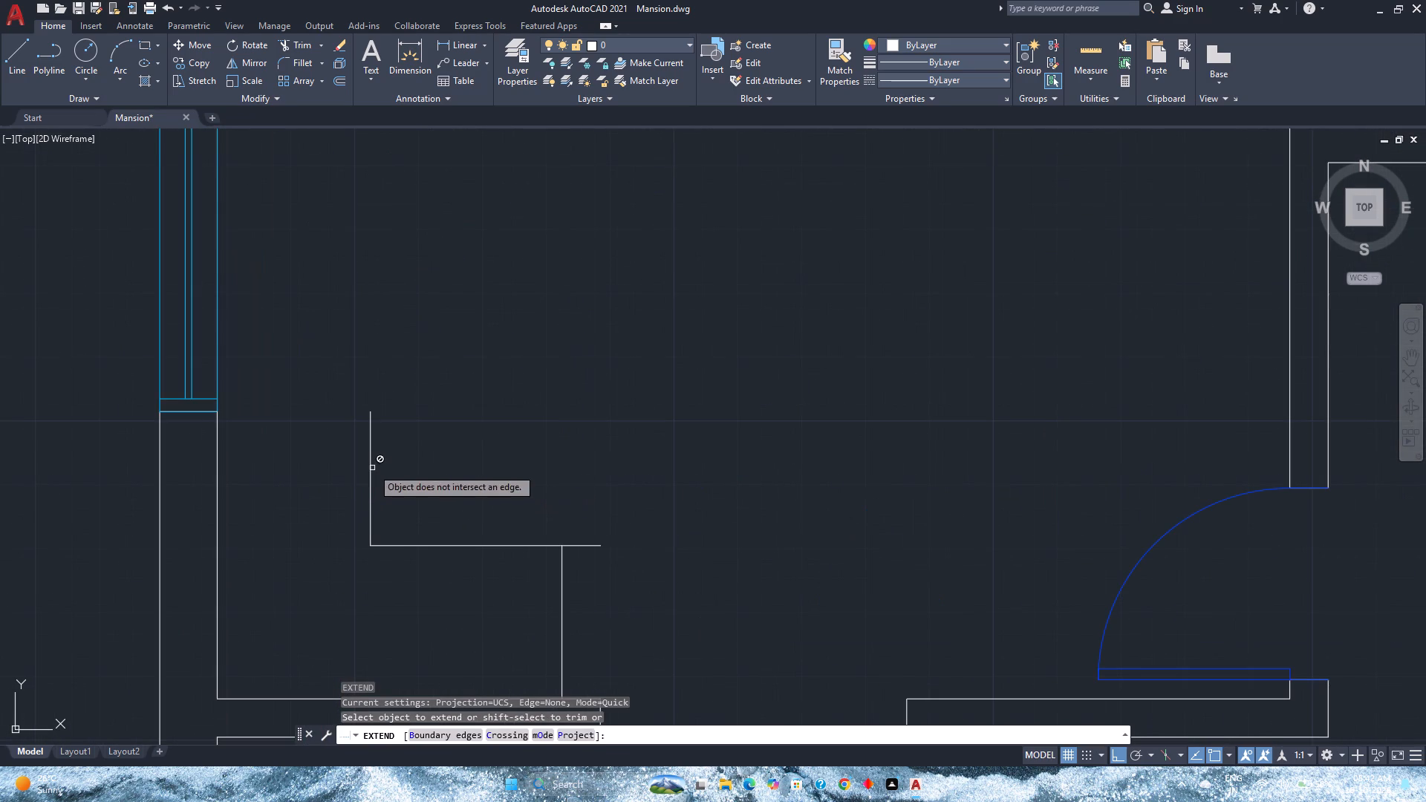
pyautogui.scroll(-3, 372, 468)
pyautogui.click(372, 468)
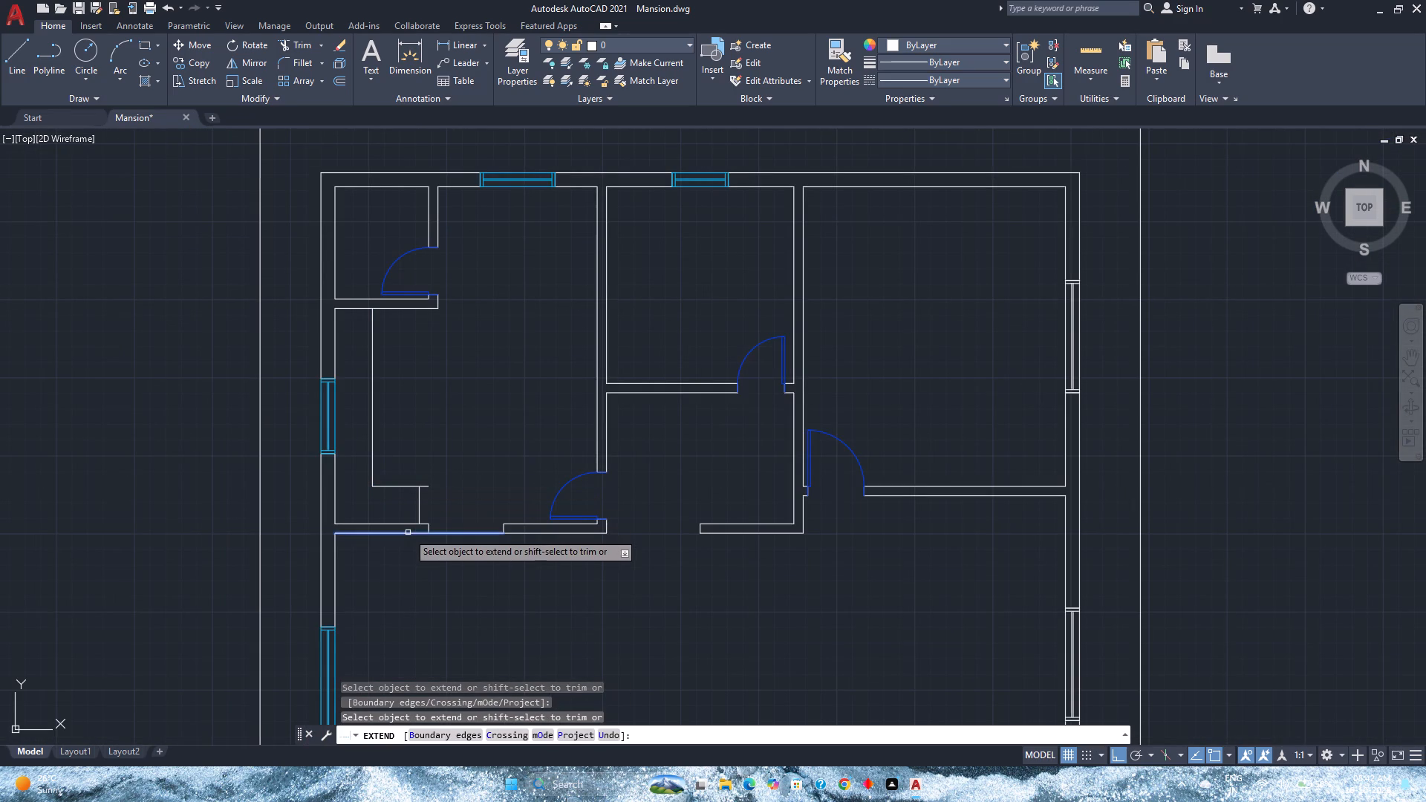
pyautogui.press('Escape')
# Trim the outline's horizontal line where it overhangs east of the closing line.
pyautogui.scroll(2, 434, 495)
pyautogui.write('tr')
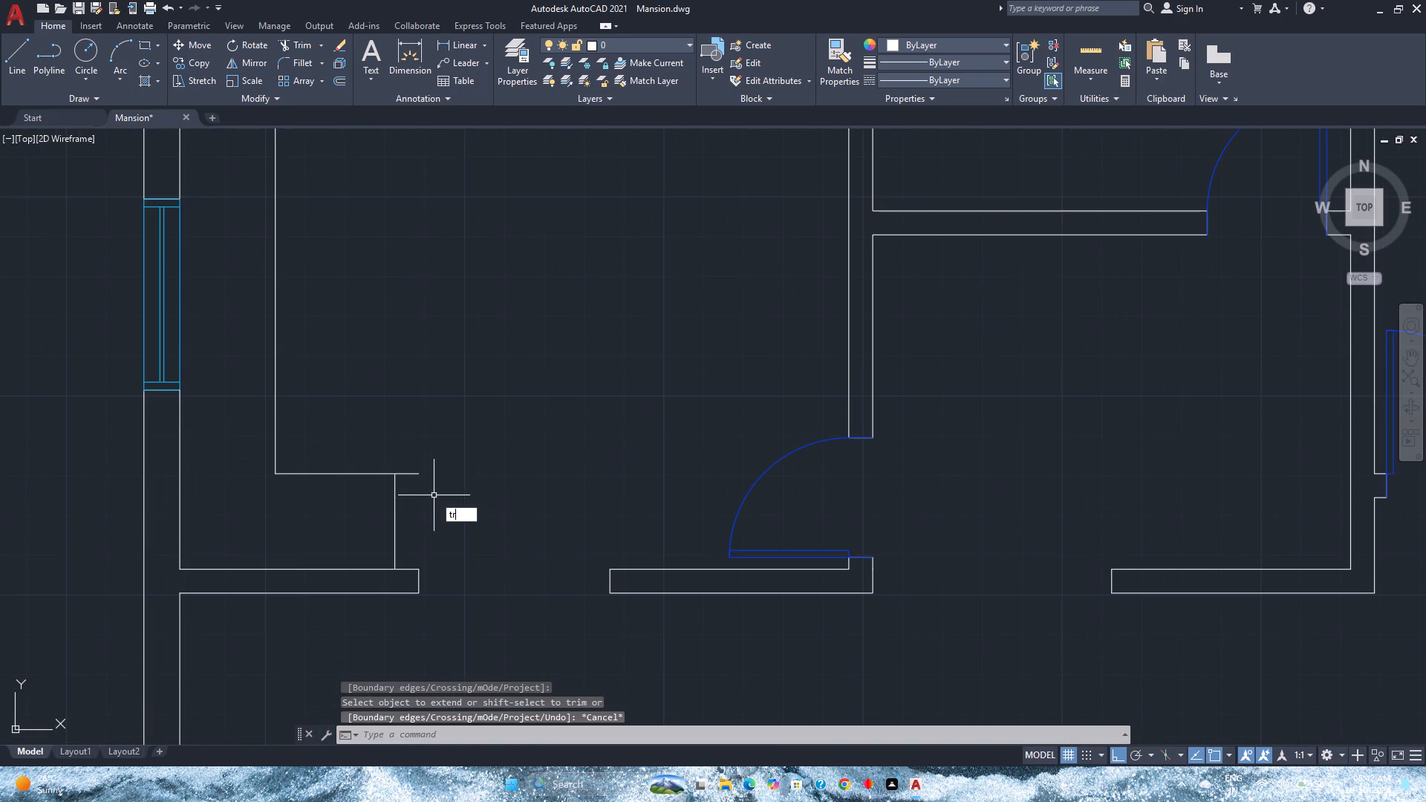
pyautogui.press('Return')
pyautogui.click(406, 428)
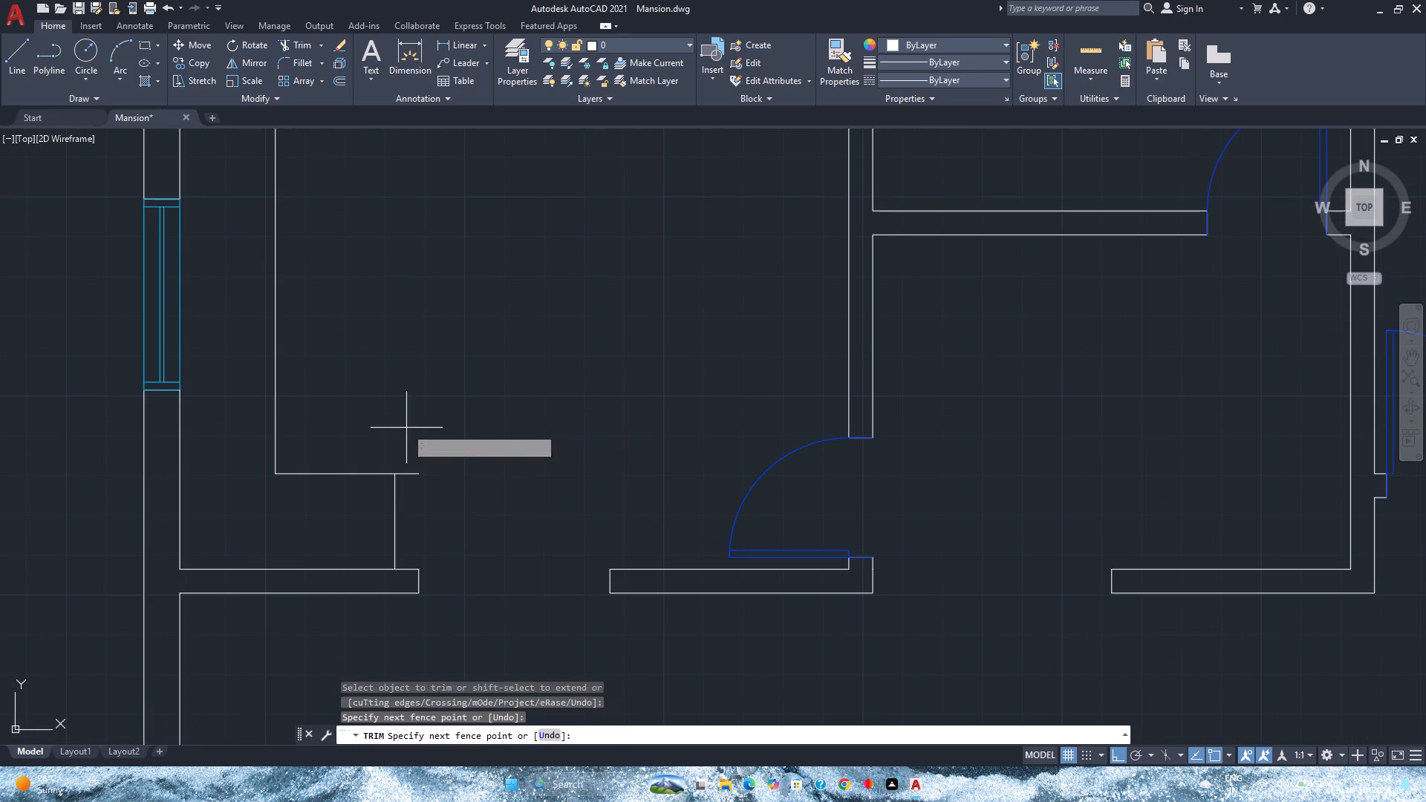
pyautogui.click(411, 487)
pyautogui.press('space')
# In the northwest room, join the inner north wall line east of the window with the adjoining east wall line.
pyautogui.scroll(-2, 411, 487)
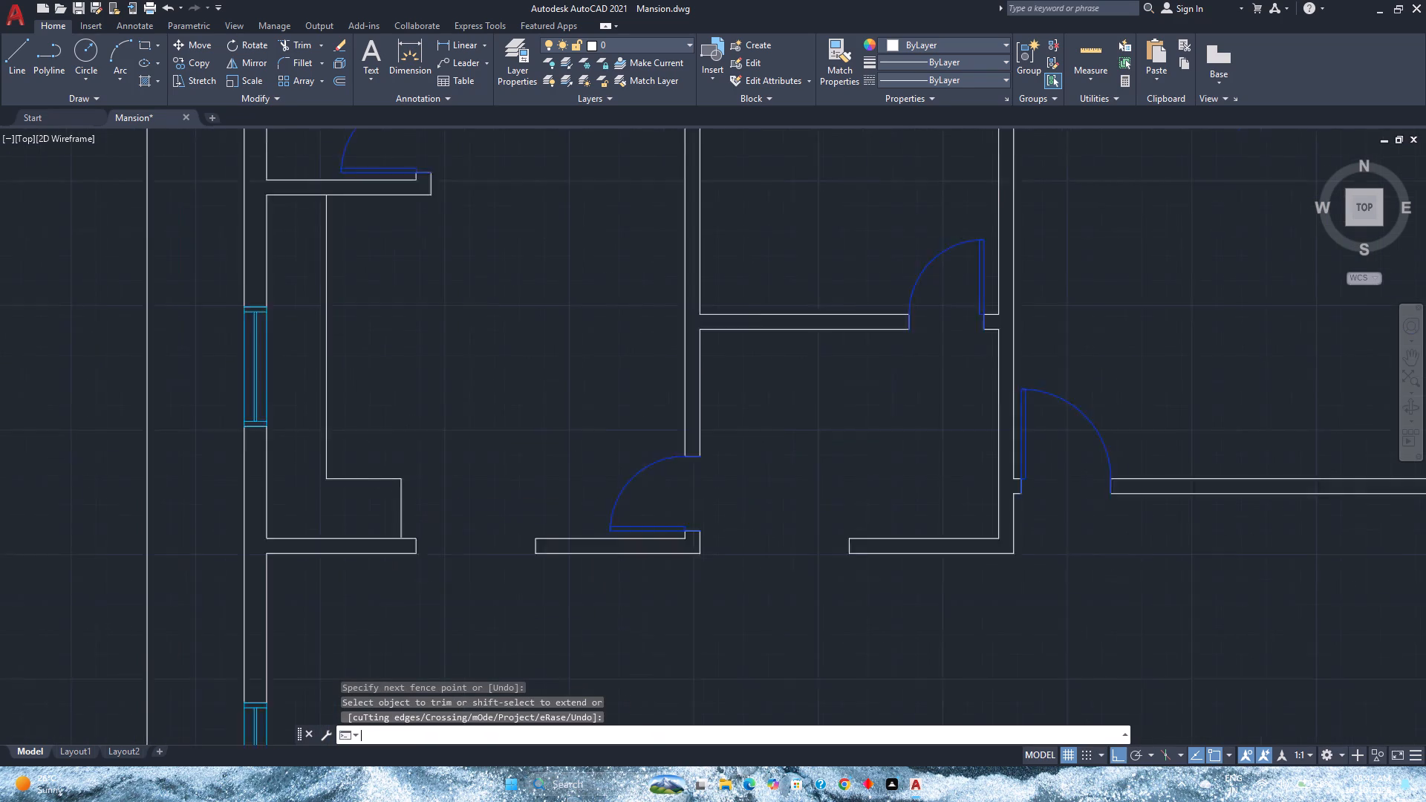
pyautogui.moveTo(455, 437); pyautogui.dragTo(385, 483, button='middle')
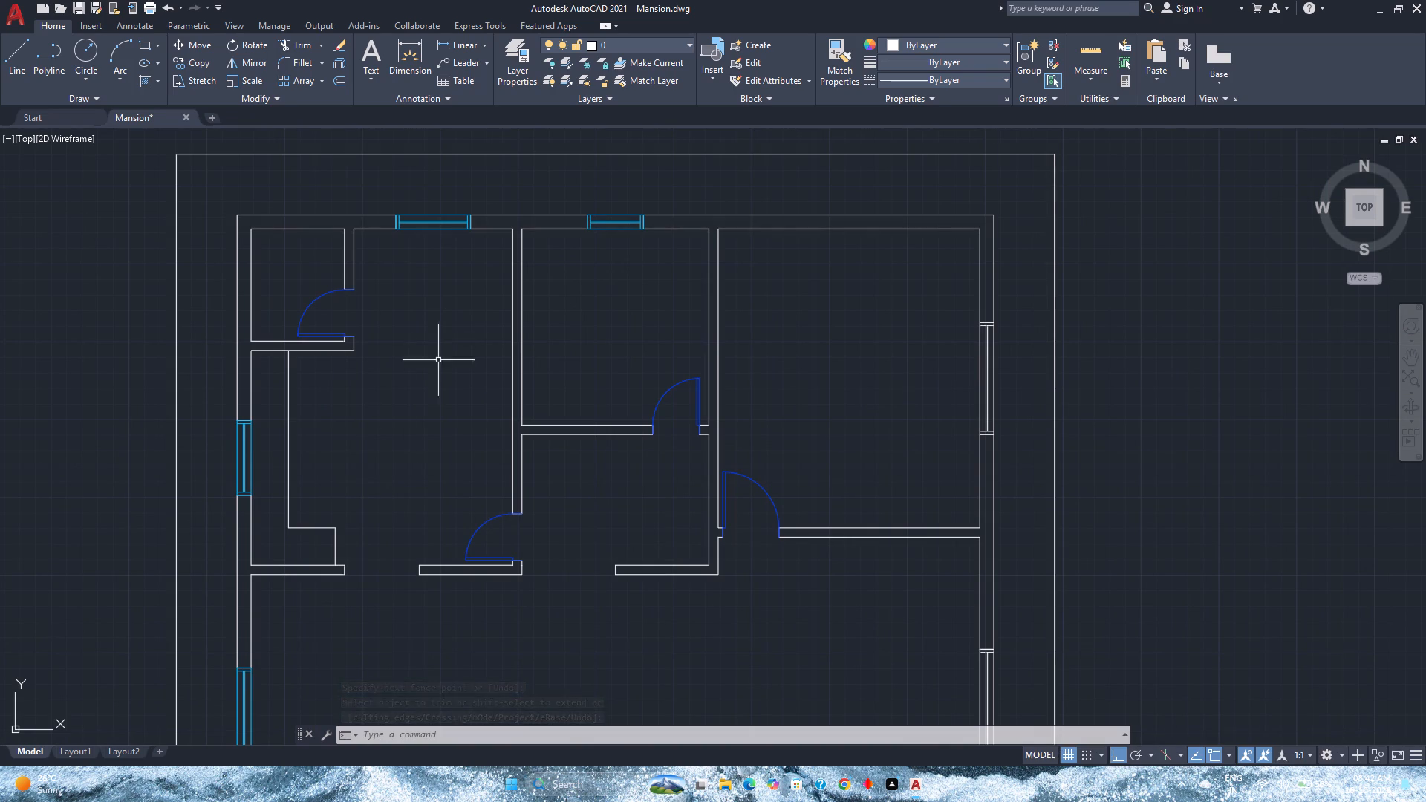
pyautogui.click(485, 228)
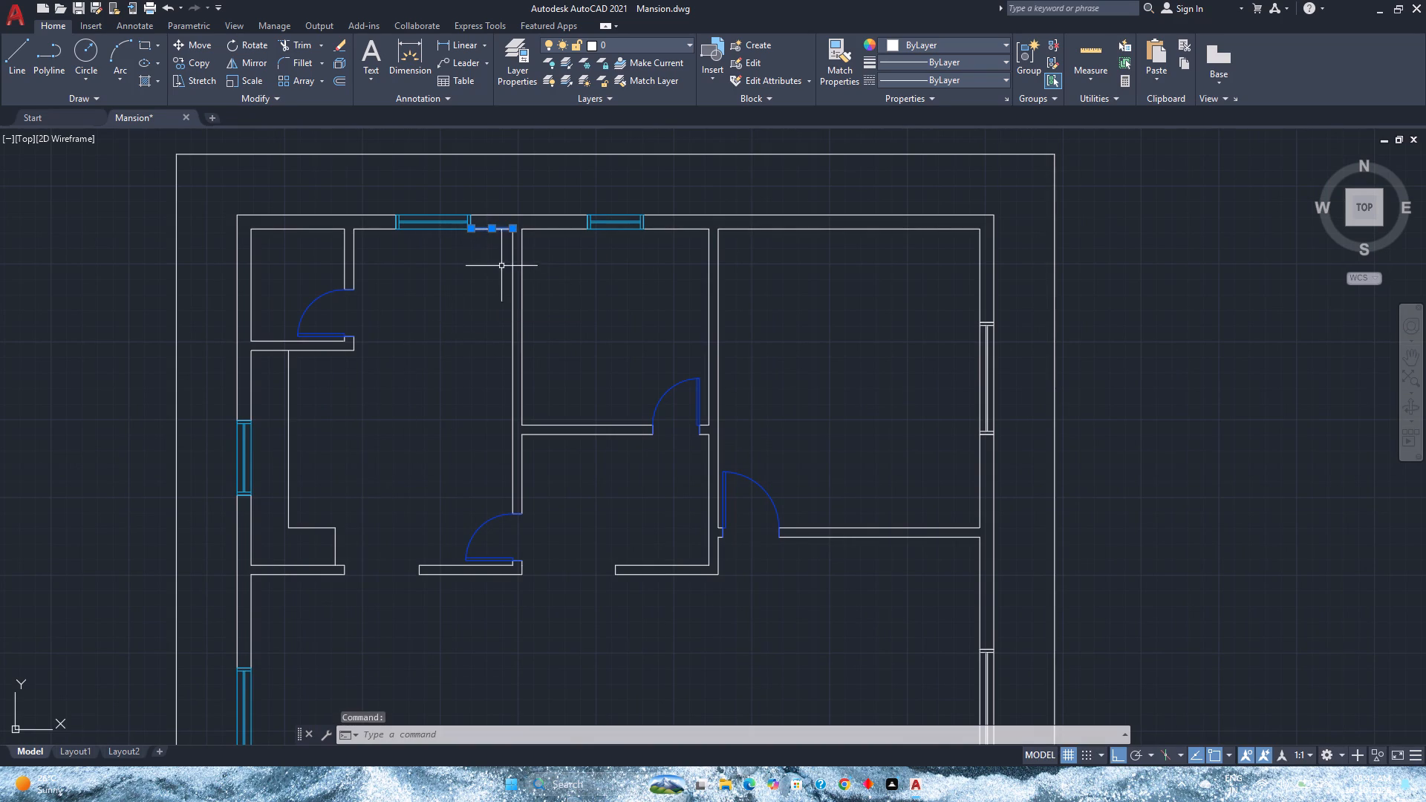
pyautogui.click(512, 278)
pyautogui.press('j')
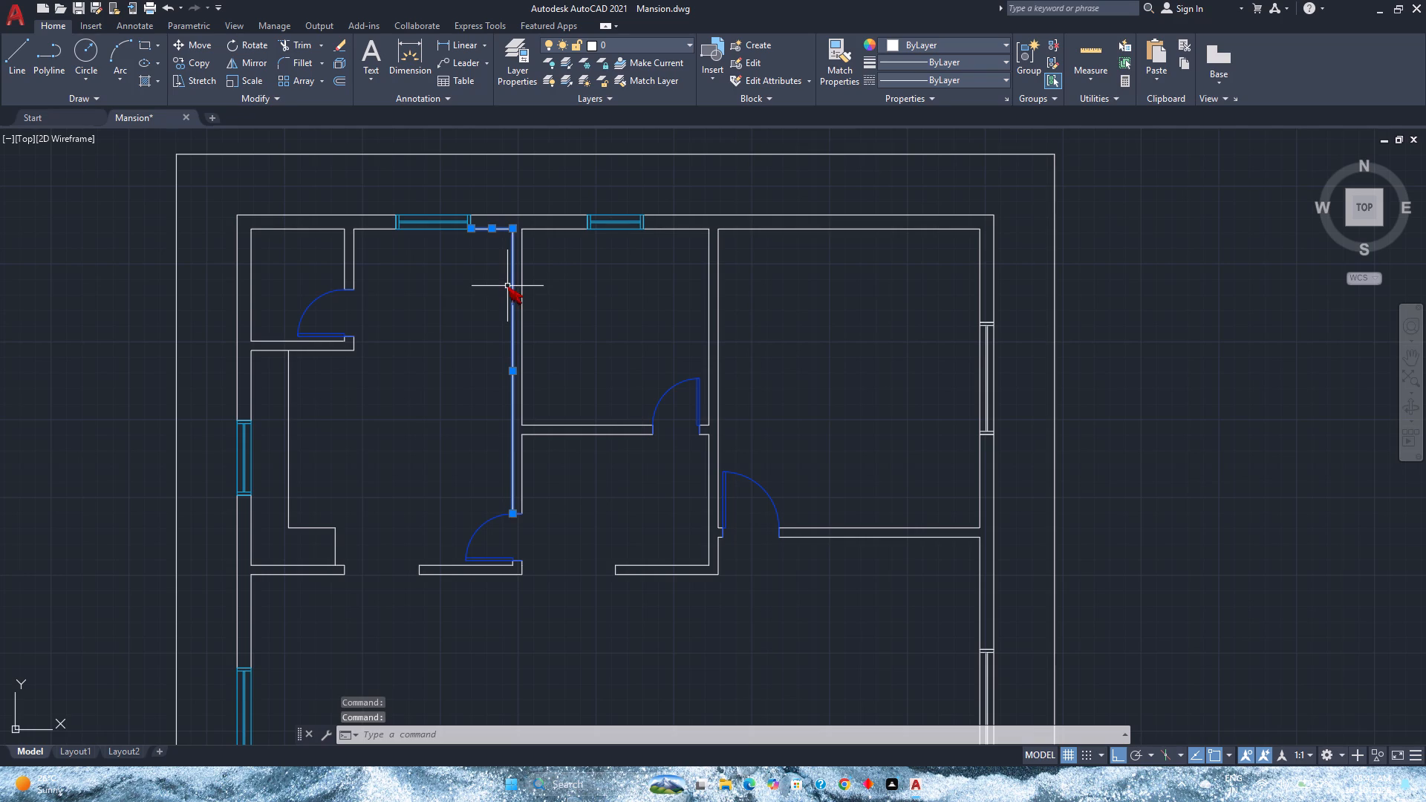
pyautogui.press('Return')
# Offset the joined wall line in the room's northeast corner 2' into the room.
pyautogui.moveTo(428, 217); pyautogui.dragTo(384, 156, button='right')
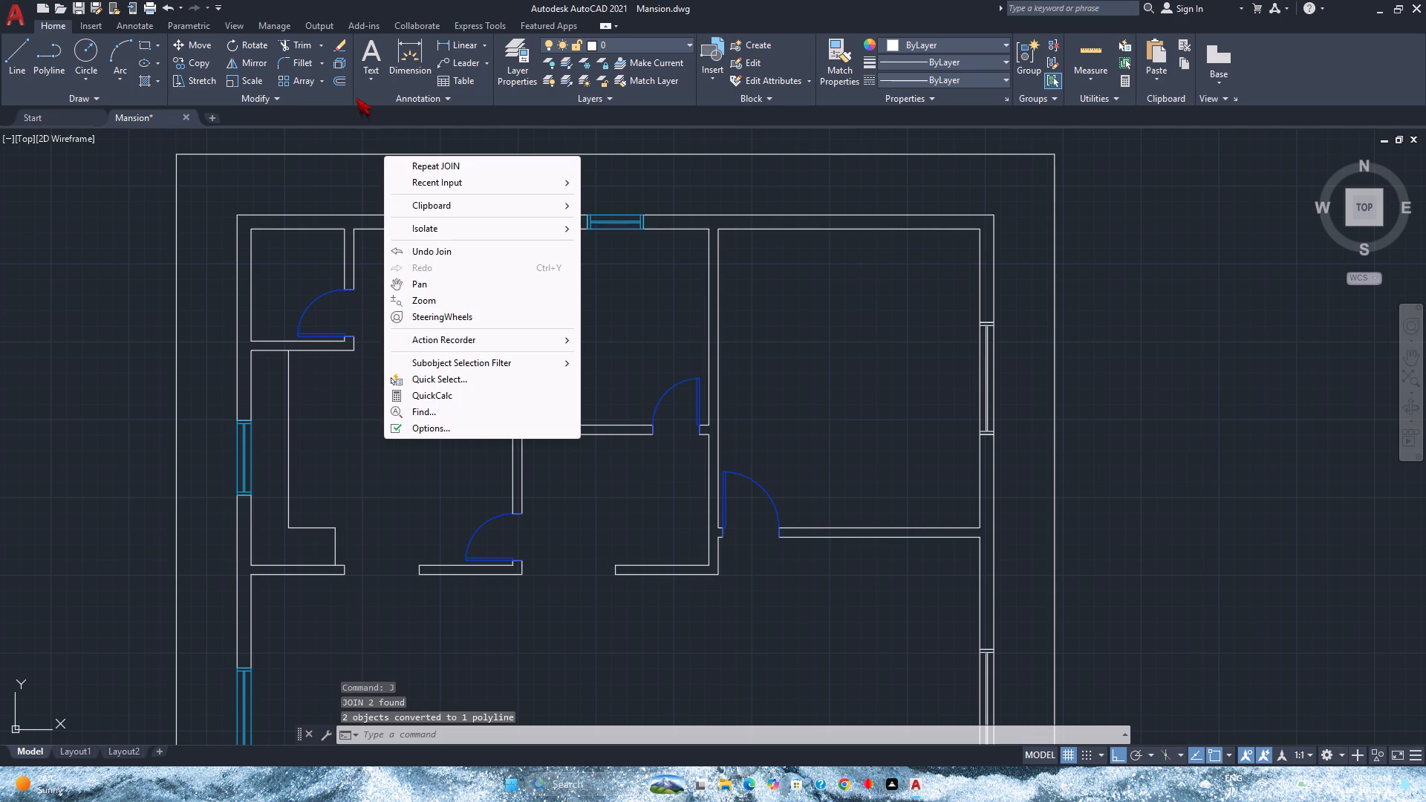
pyautogui.doubleClick(342, 84)
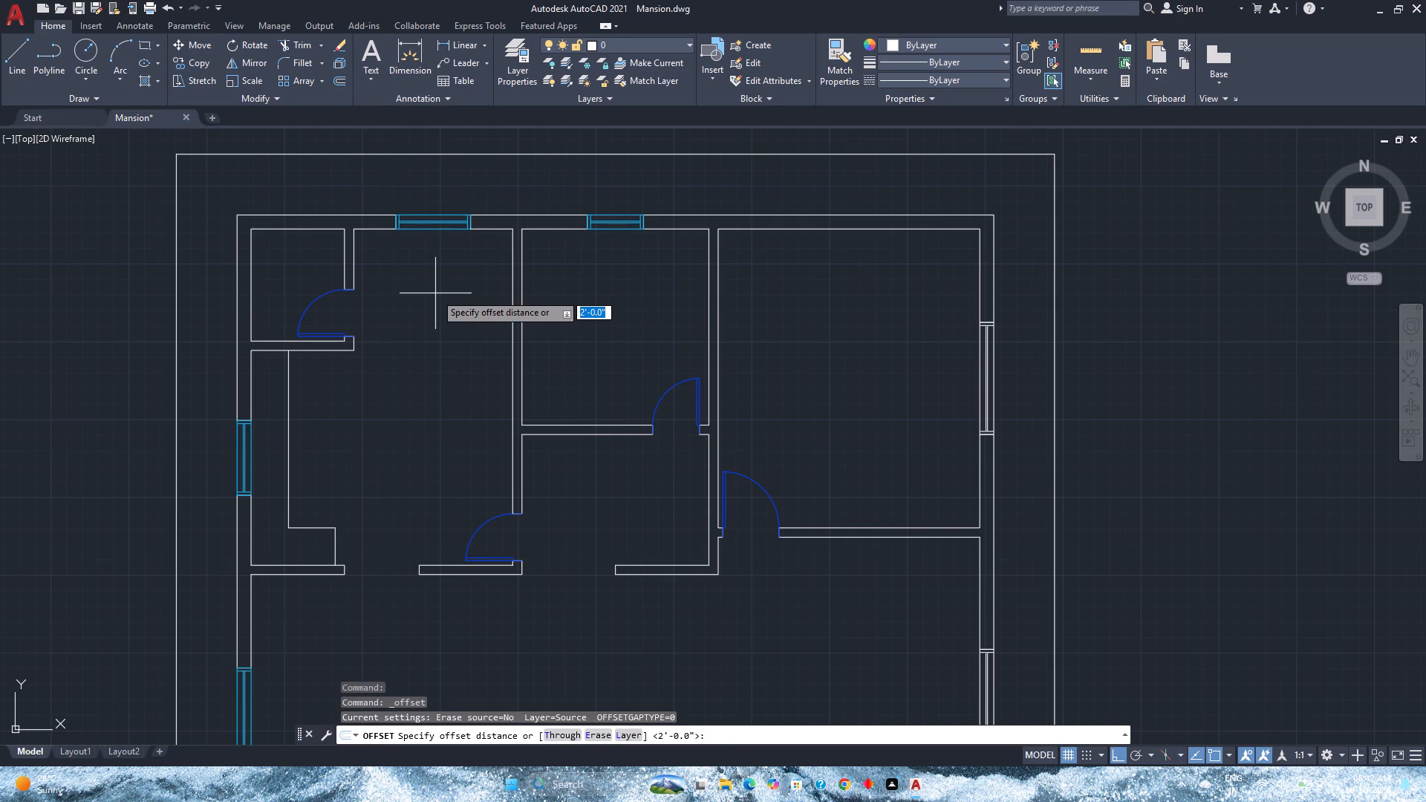
pyautogui.press('Return')
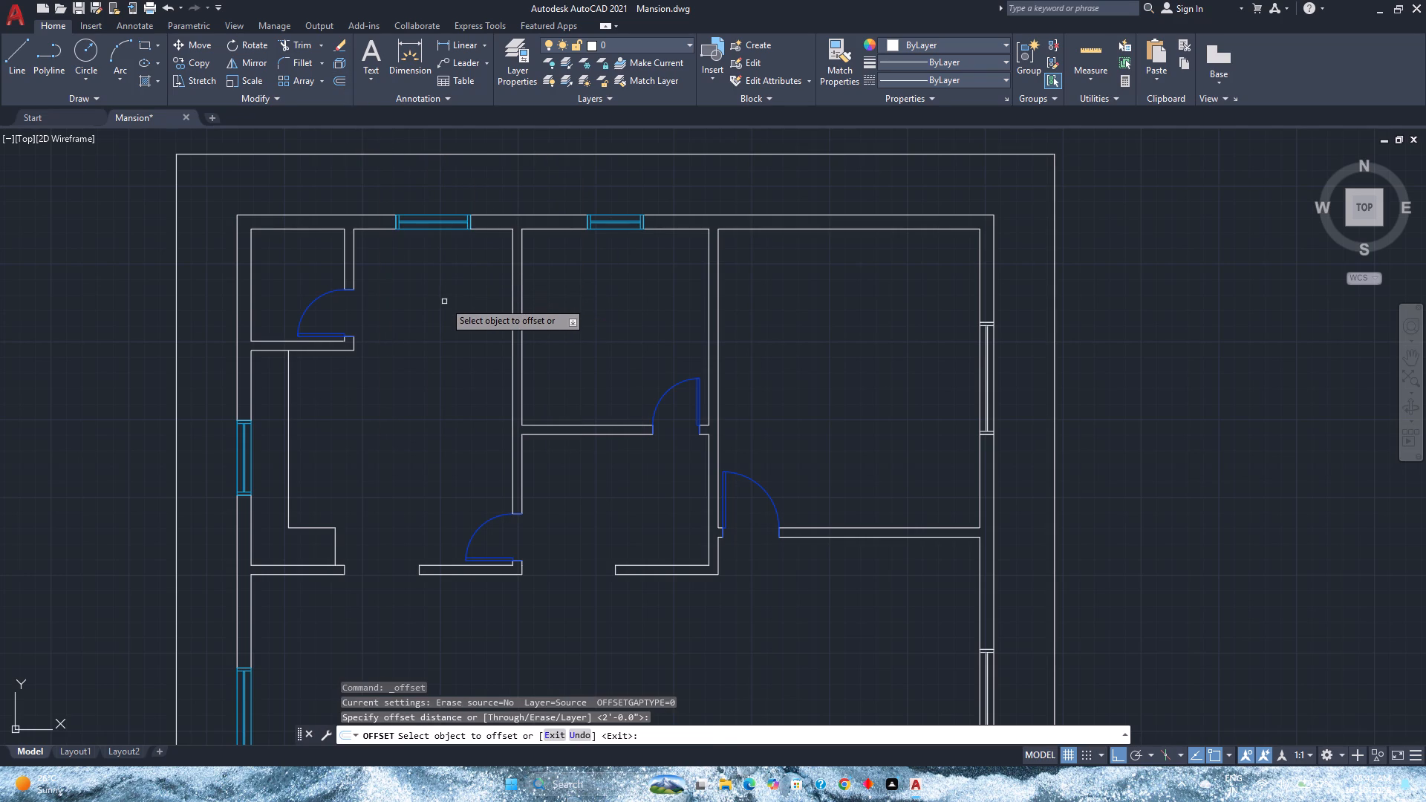
pyautogui.click(514, 310)
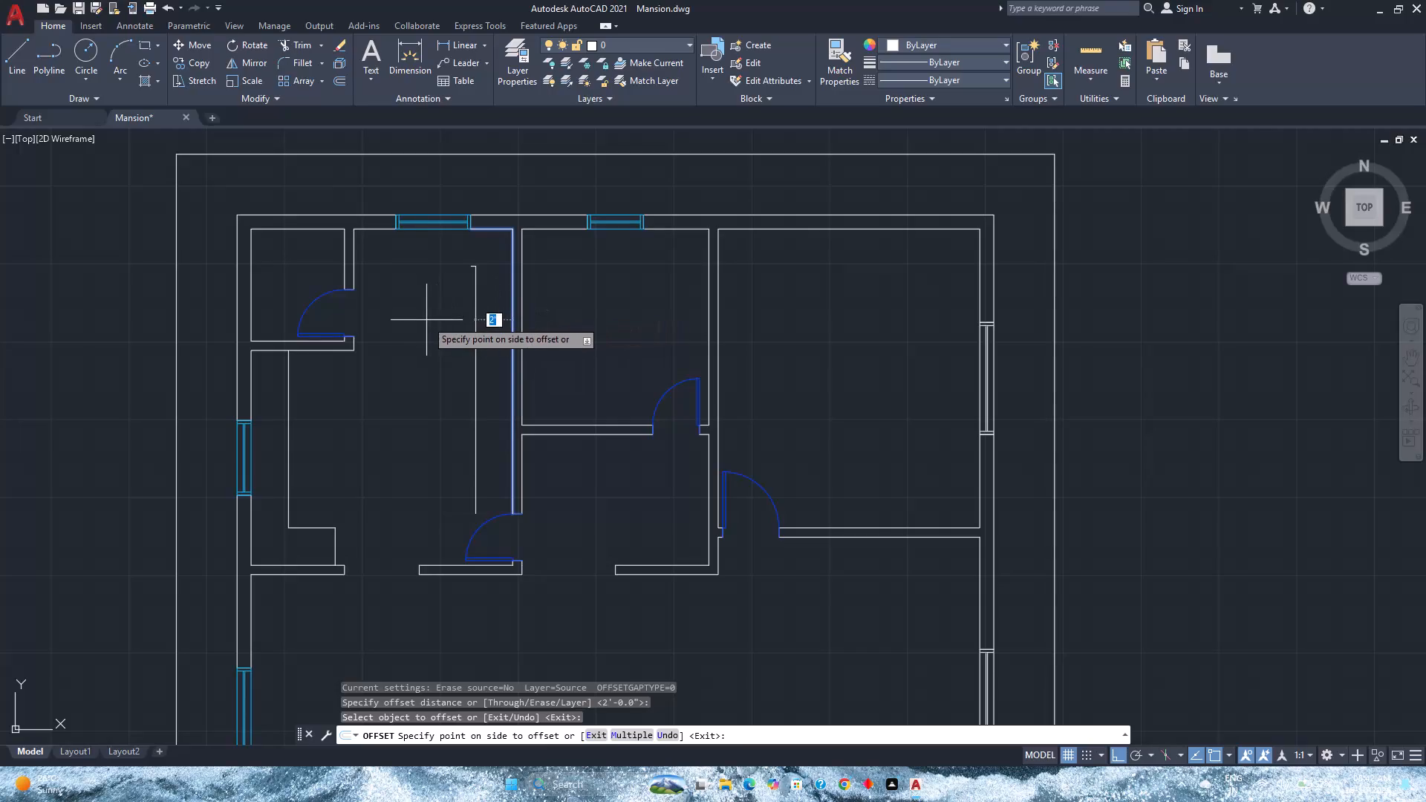
pyautogui.click(426, 320)
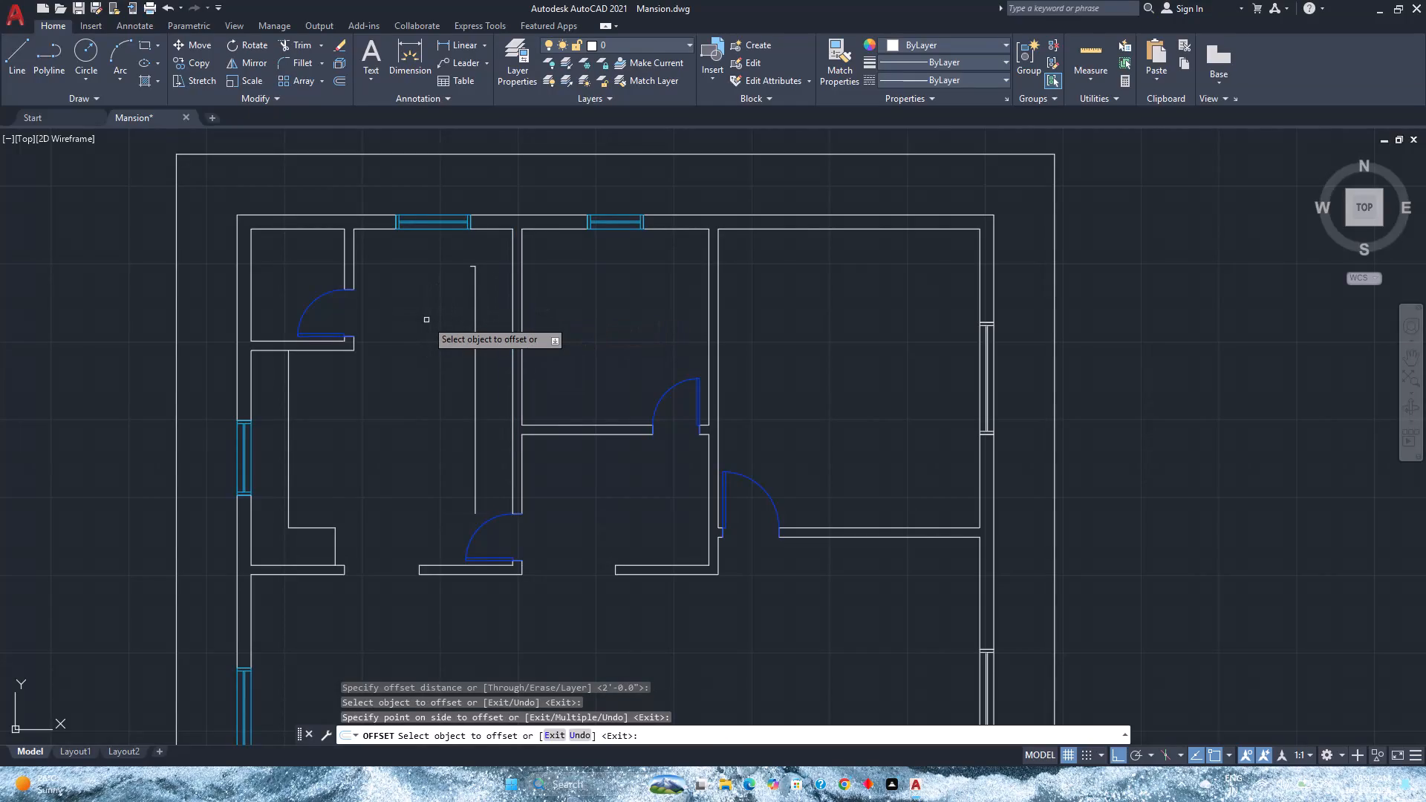
pyautogui.press('Escape')
# Extend the northwest room's new outline line along the north wall west to the small corner room's wall.
pyautogui.write('ex')
pyautogui.press('Return')
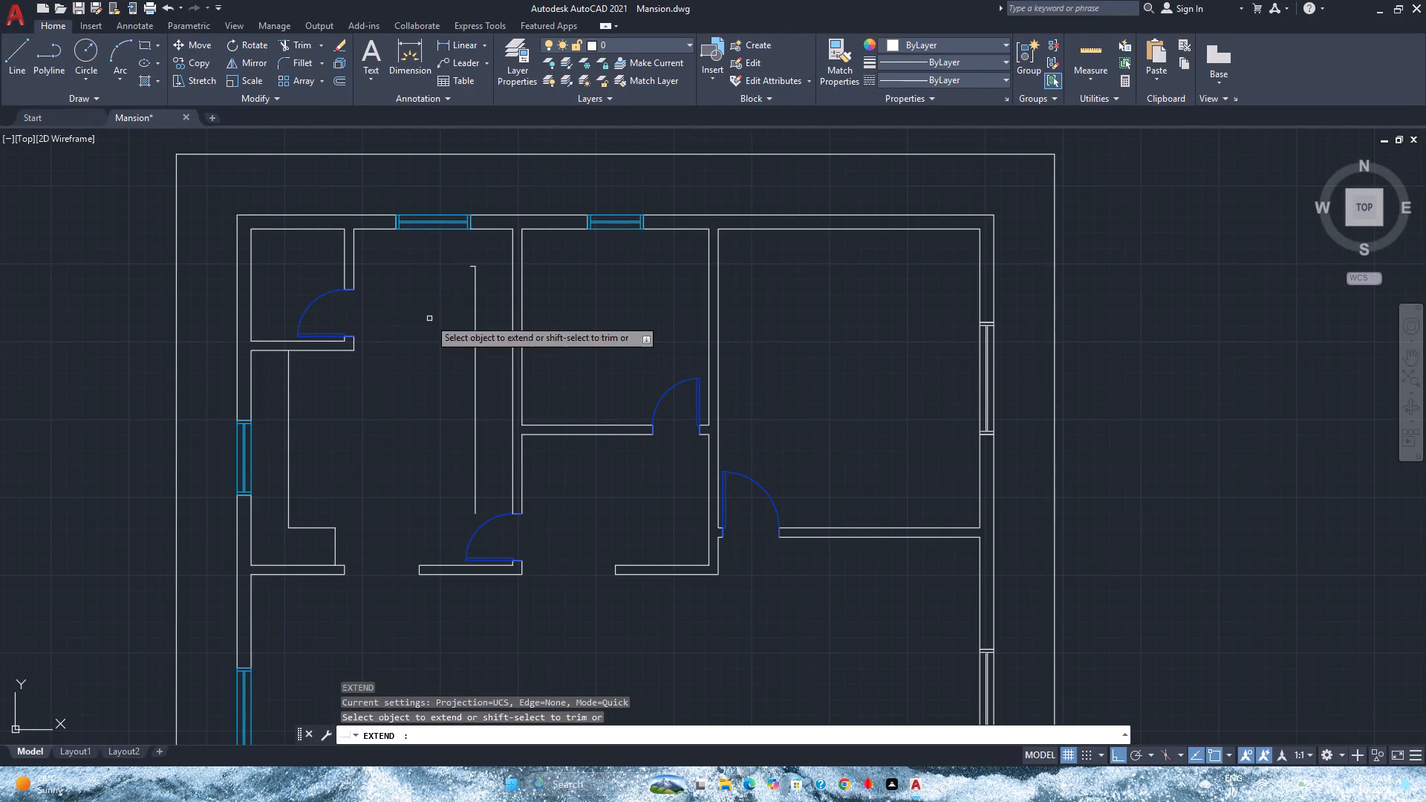
pyautogui.scroll(2, 477, 287)
pyautogui.click(464, 215)
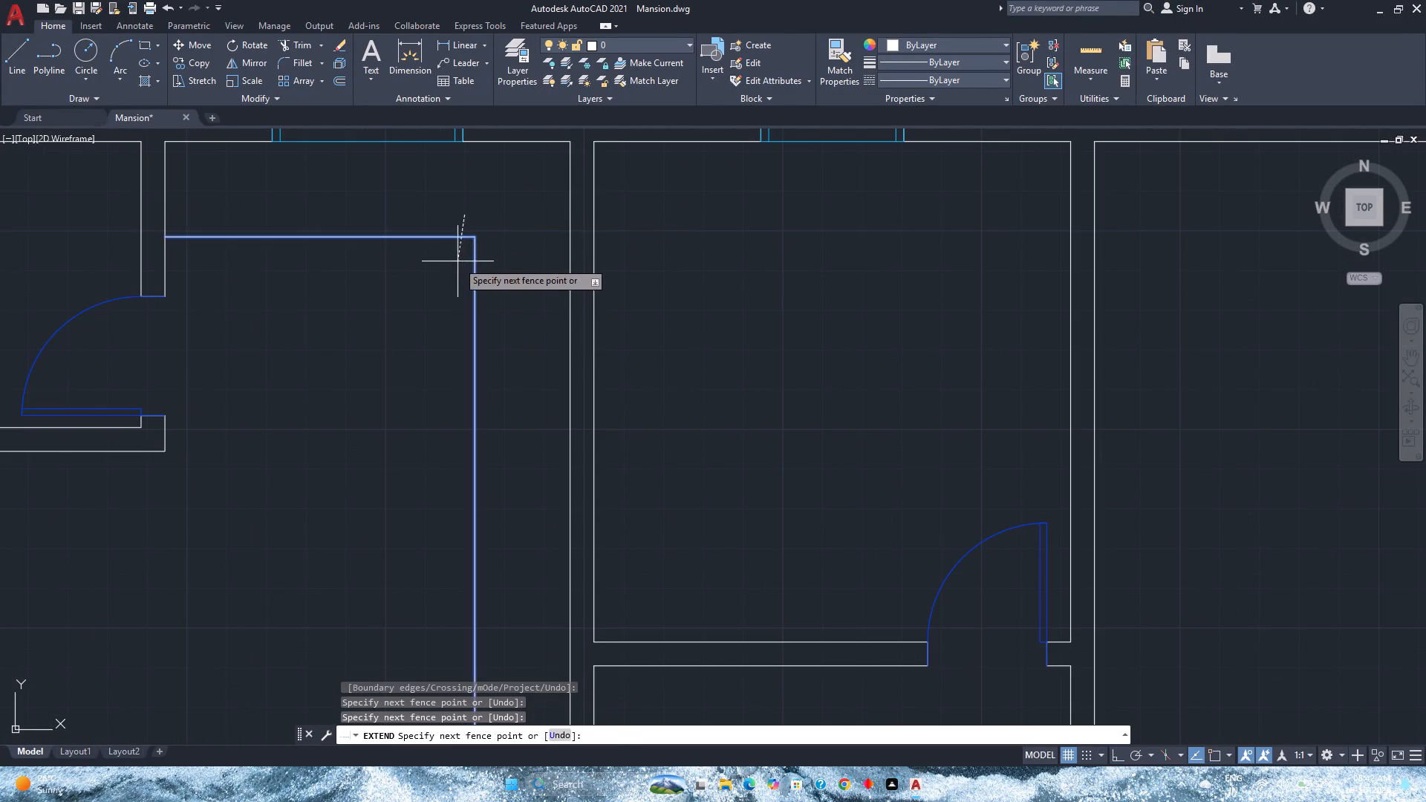
pyautogui.click(454, 267)
pyautogui.click(469, 213)
pyautogui.click(464, 264)
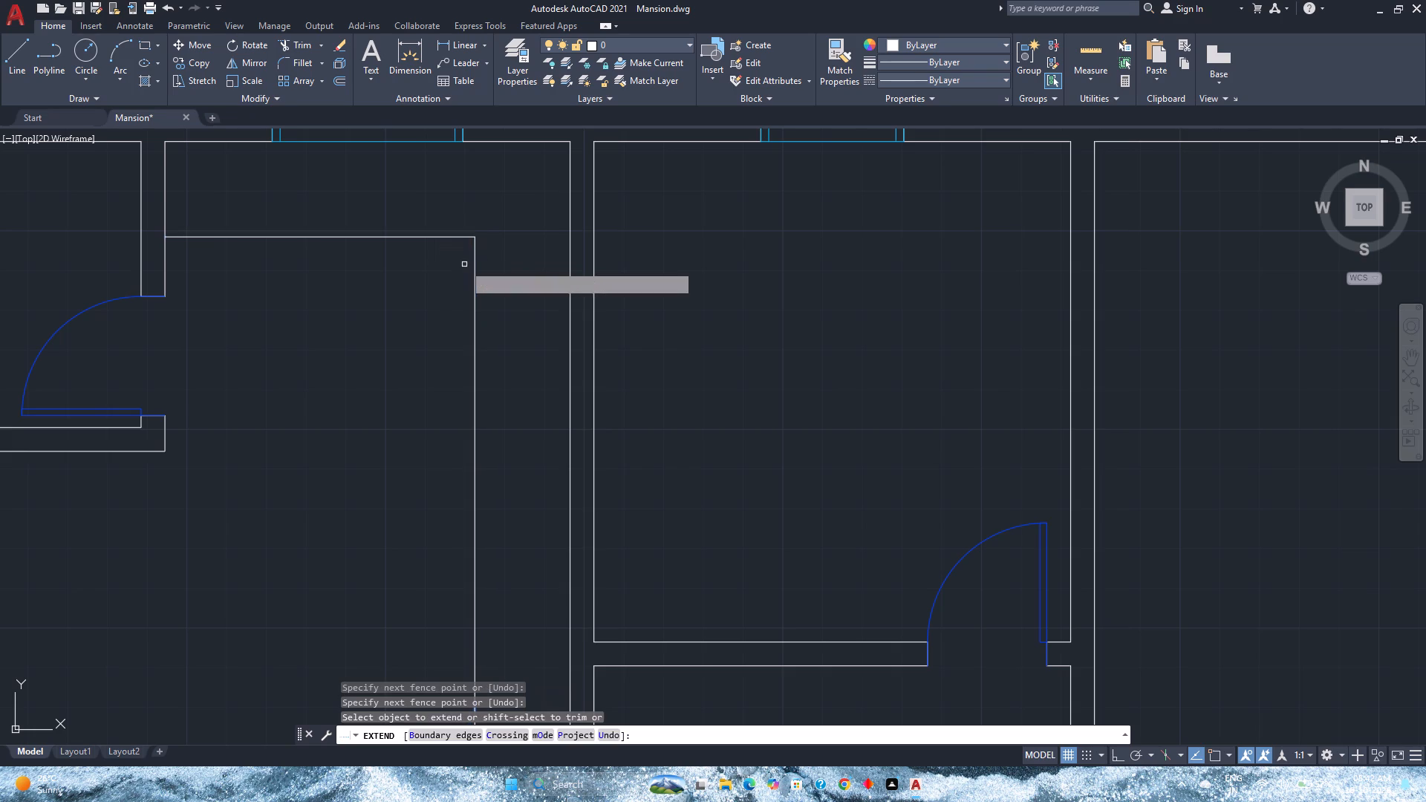
pyautogui.press('space')
# Draw a horizontal line from the outline's inner northeast corner east to the room's east wall.
pyautogui.scroll(-2, 461, 265)
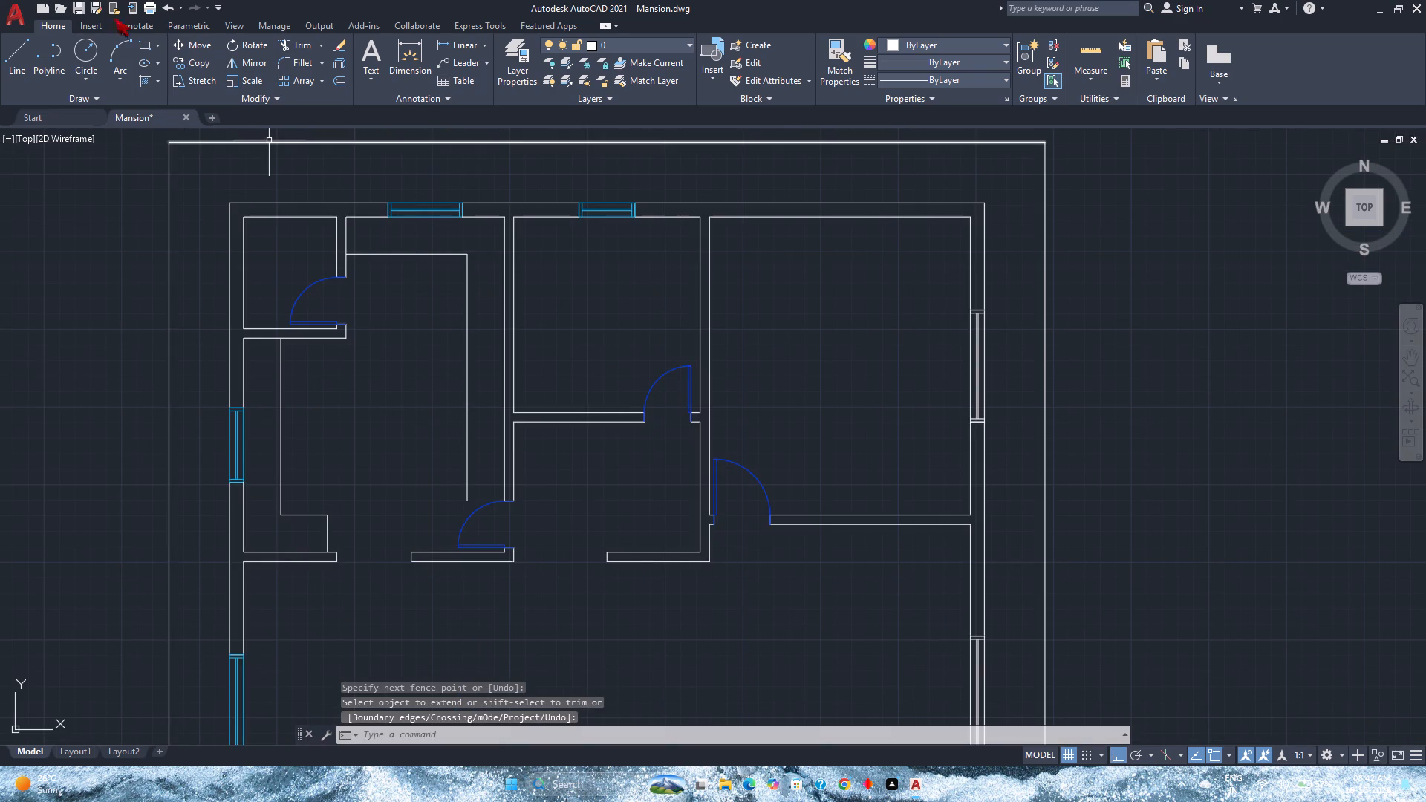
pyautogui.click(7, 54)
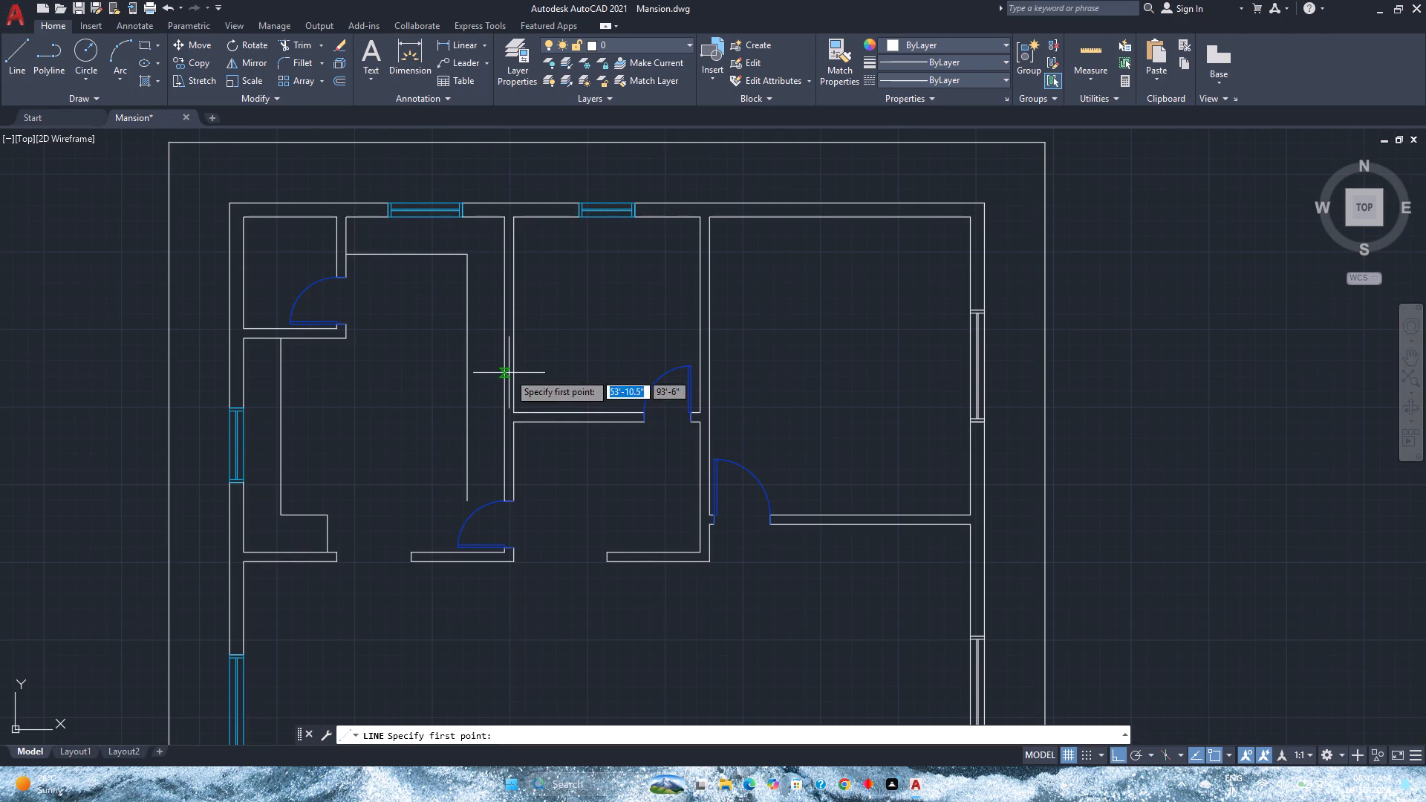
pyautogui.click(470, 255)
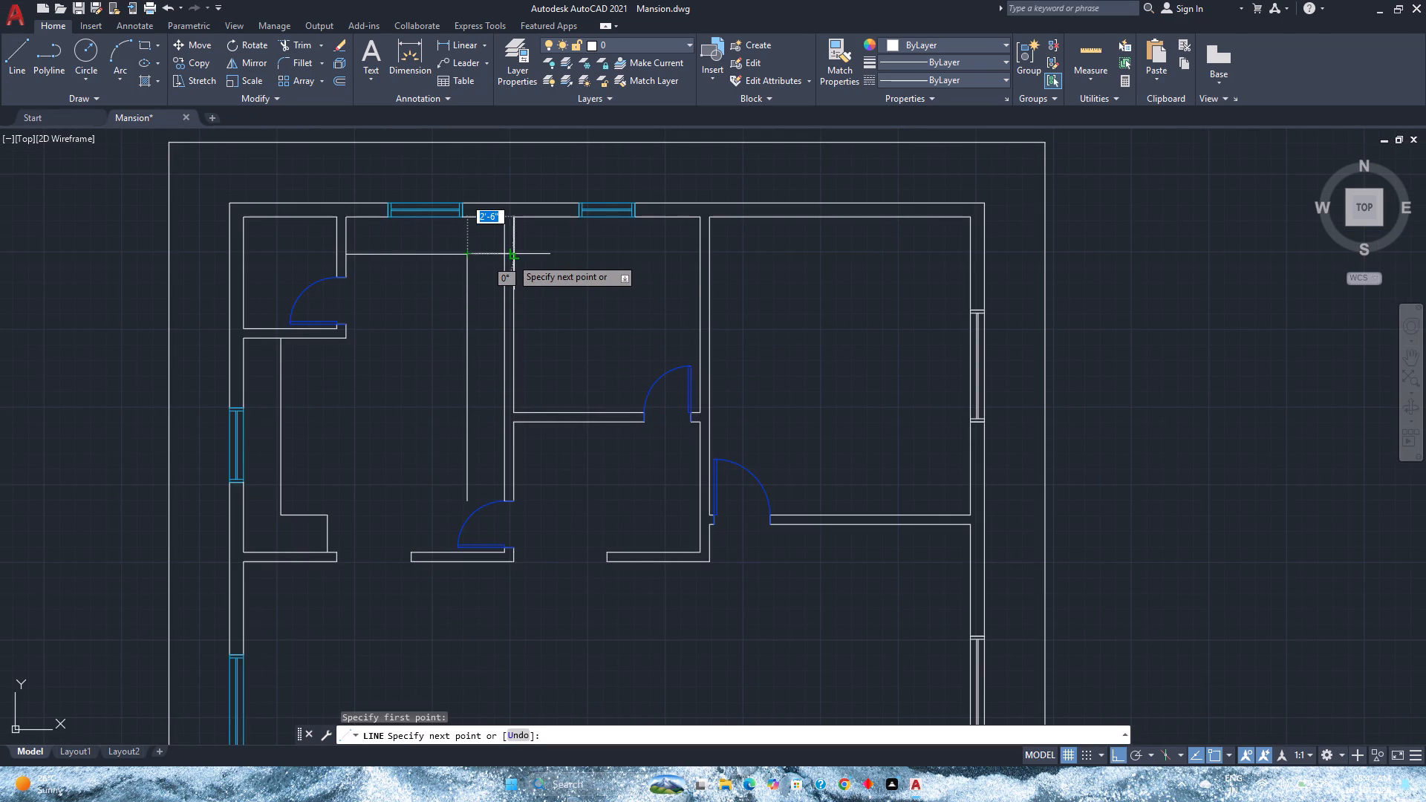
pyautogui.scroll(2, 504, 258)
pyautogui.click(501, 251)
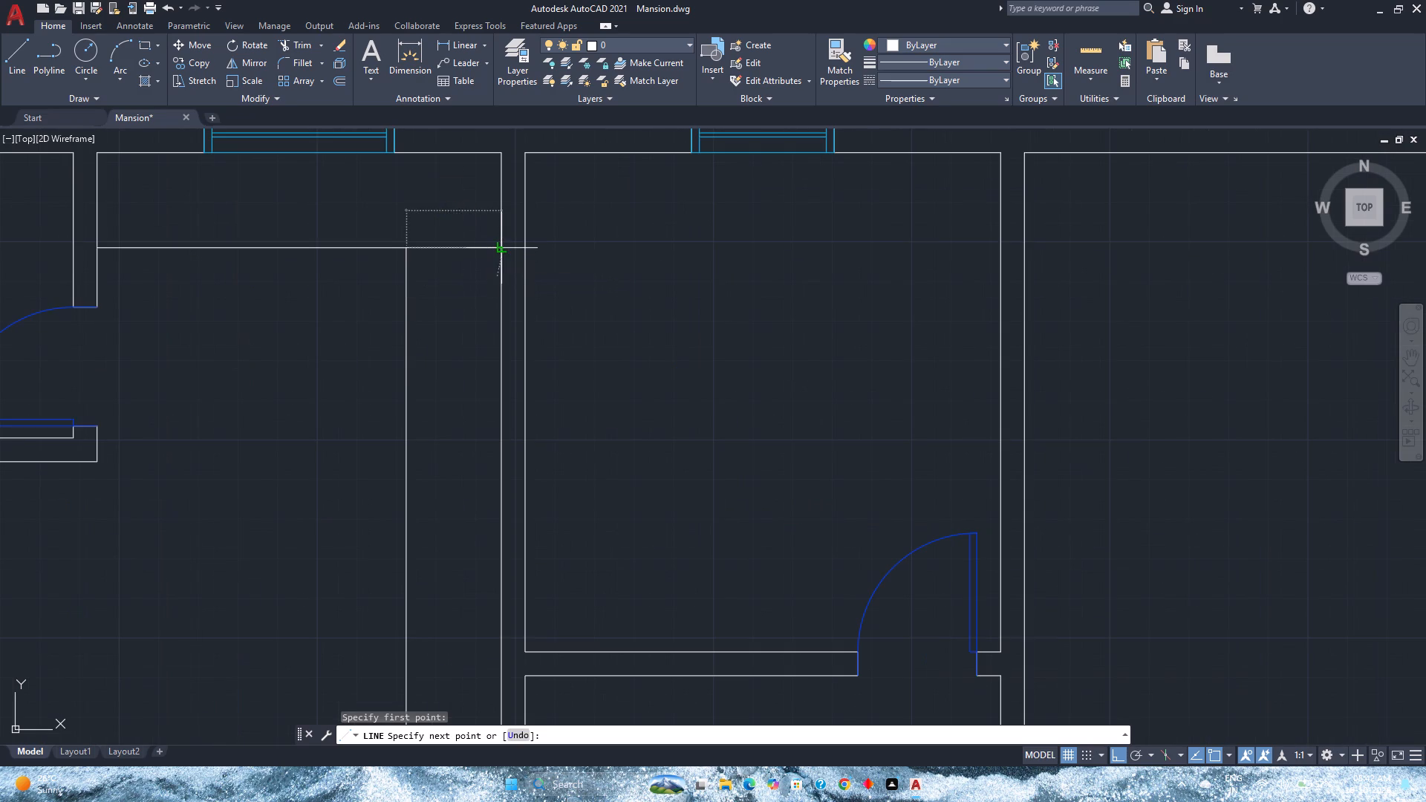
pyautogui.press('Escape')
# Move the short horizontal line 10' south along the outline's vertical line.
pyautogui.click(460, 278)
pyautogui.click(452, 239)
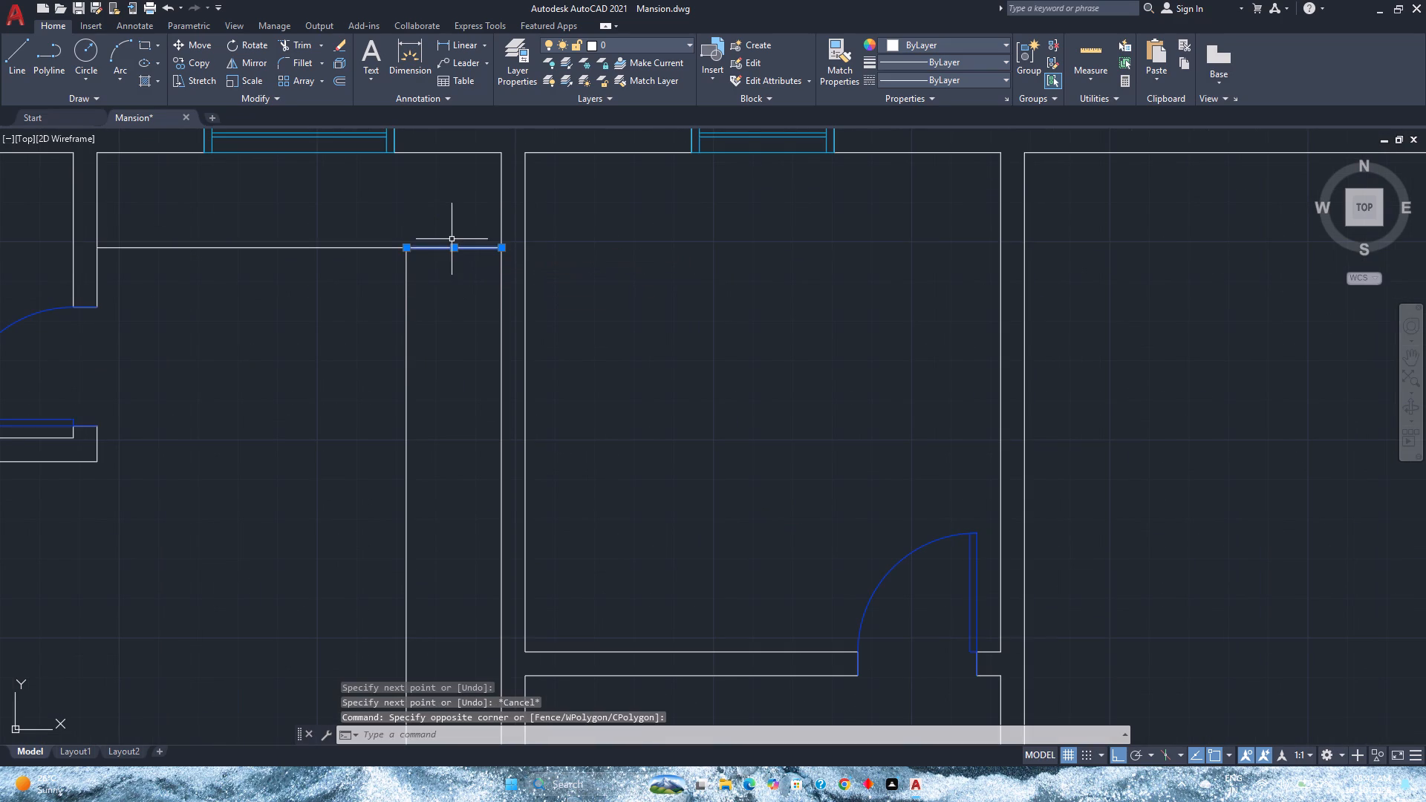
pyautogui.click(189, 39)
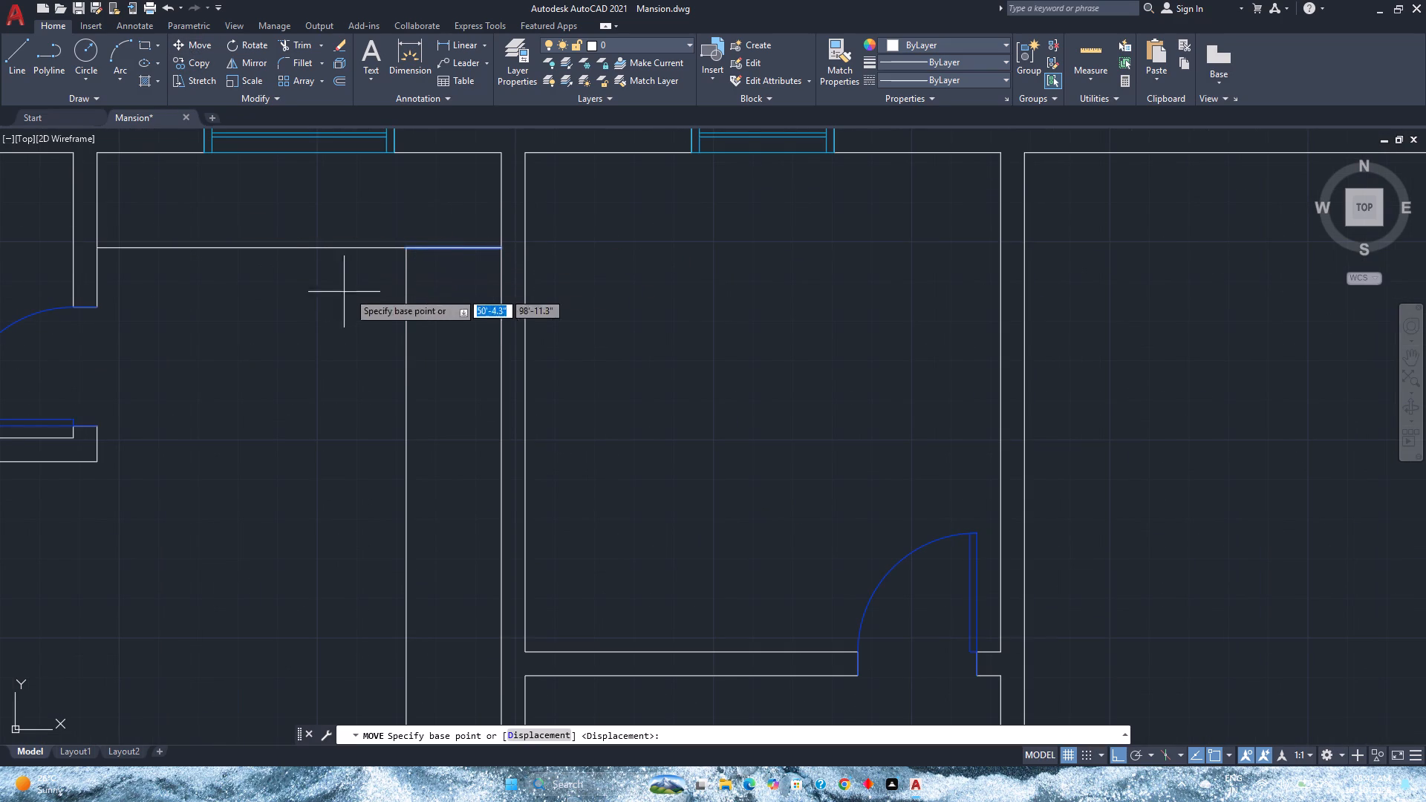
pyautogui.click(407, 245)
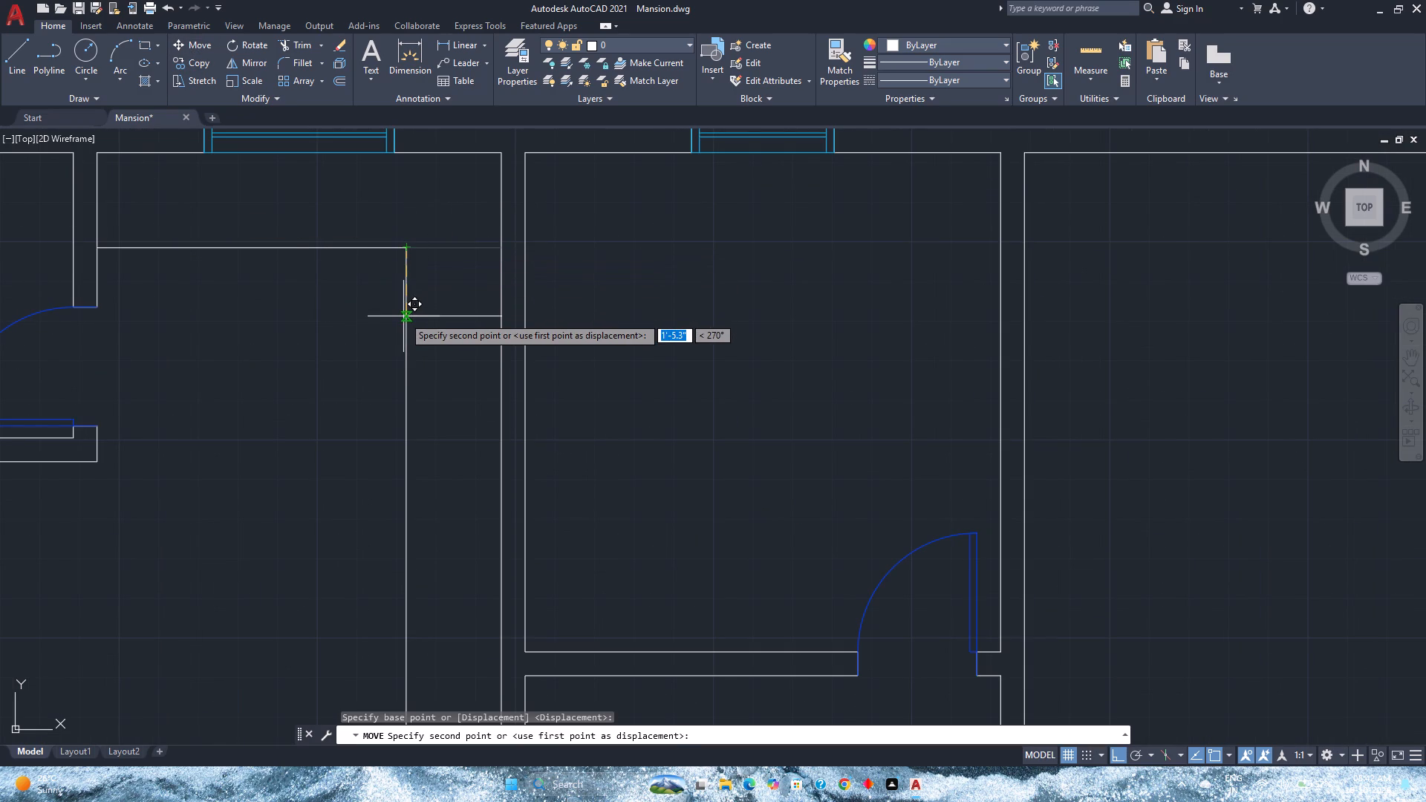
pyautogui.scroll(-1, 403, 316)
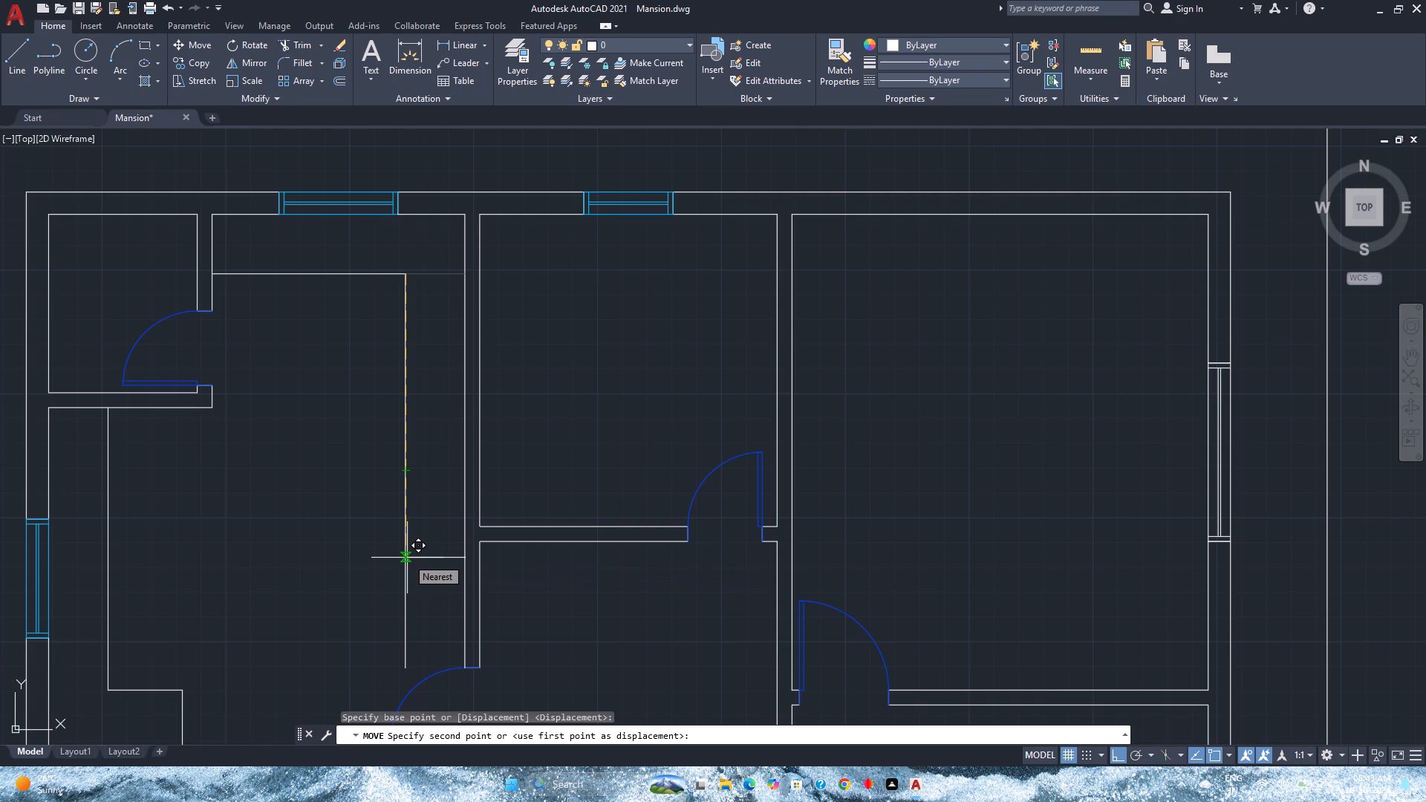
pyautogui.write("10'")
pyautogui.press('Return')
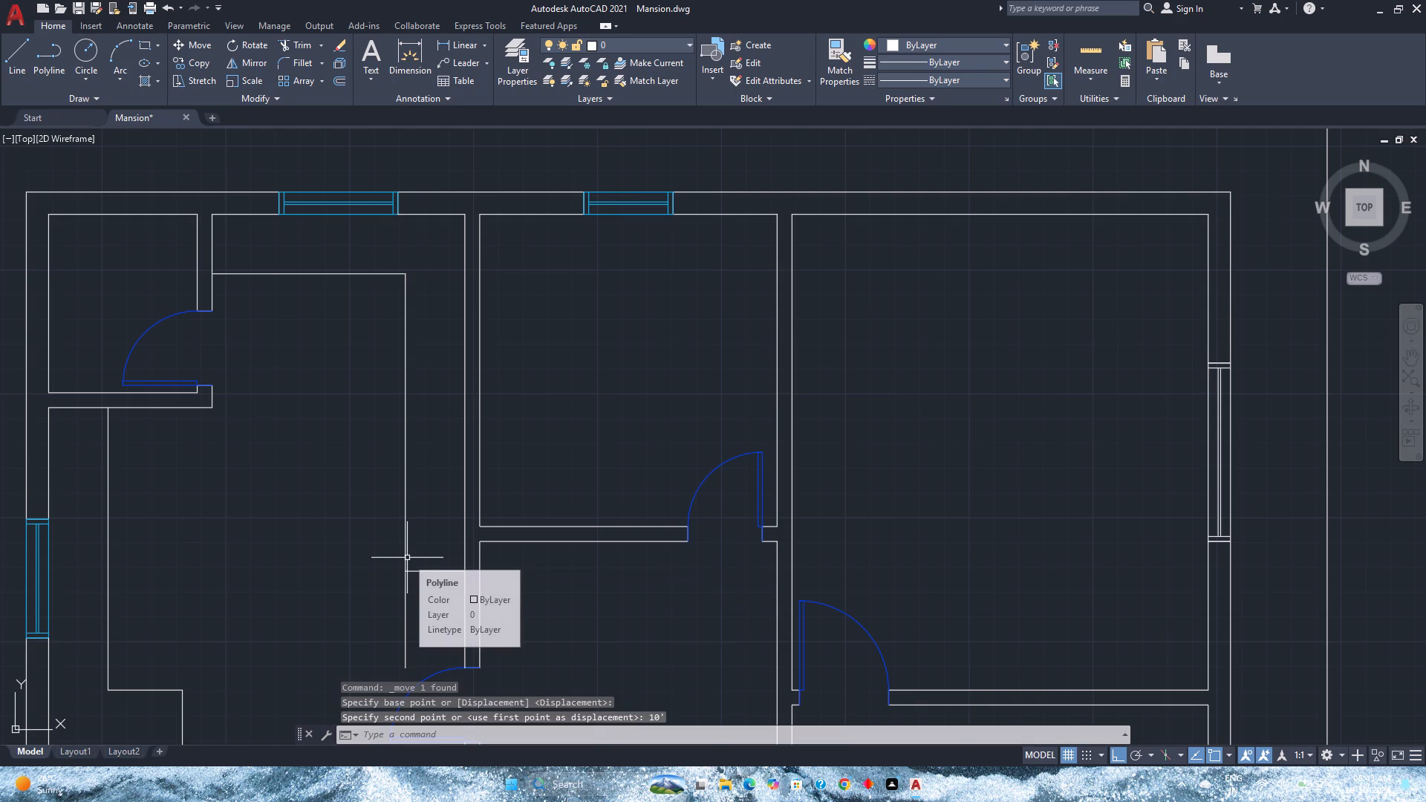
# Trim the outline's vertical line where it overhangs south of the short closing line.
pyautogui.write('tr')
pyautogui.press('Return')
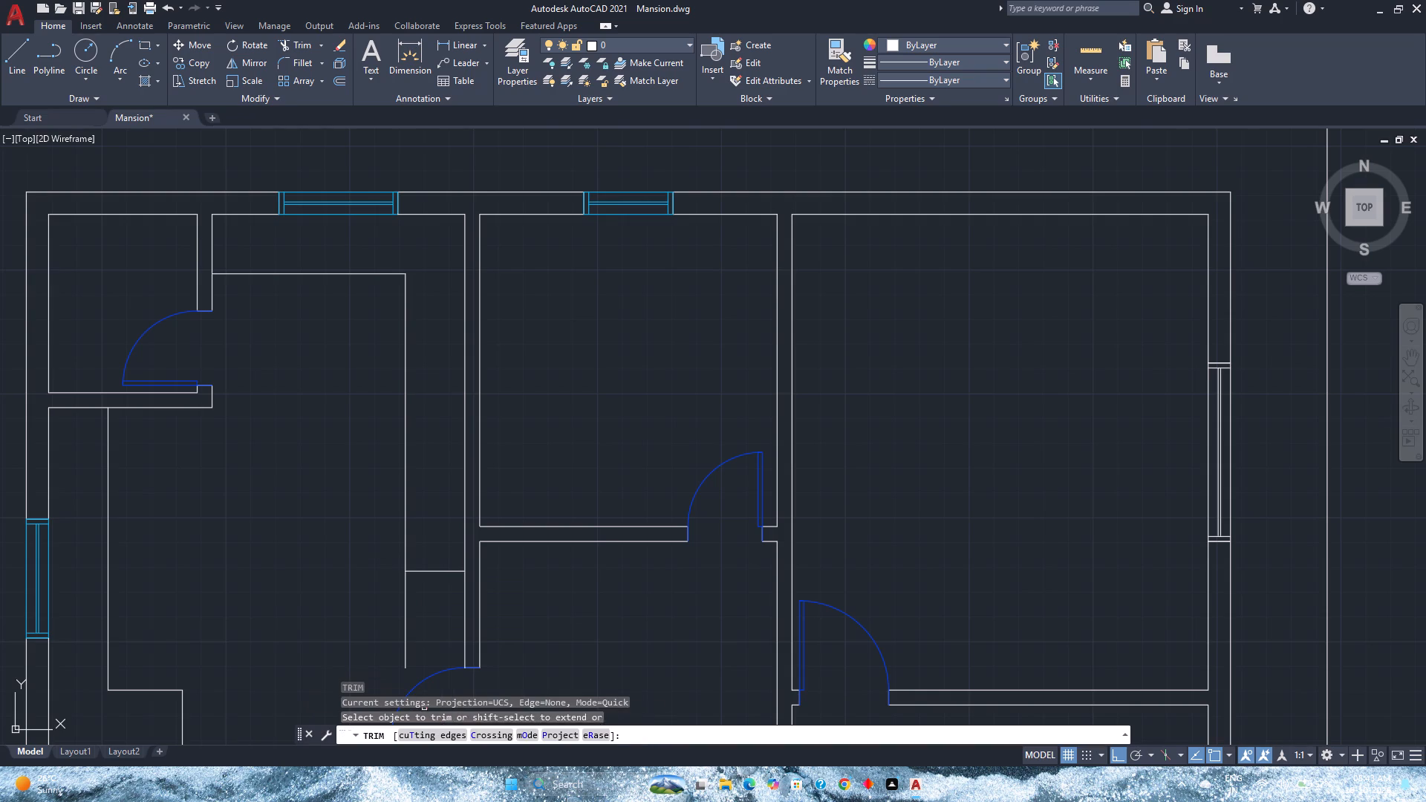
pyautogui.click(440, 622)
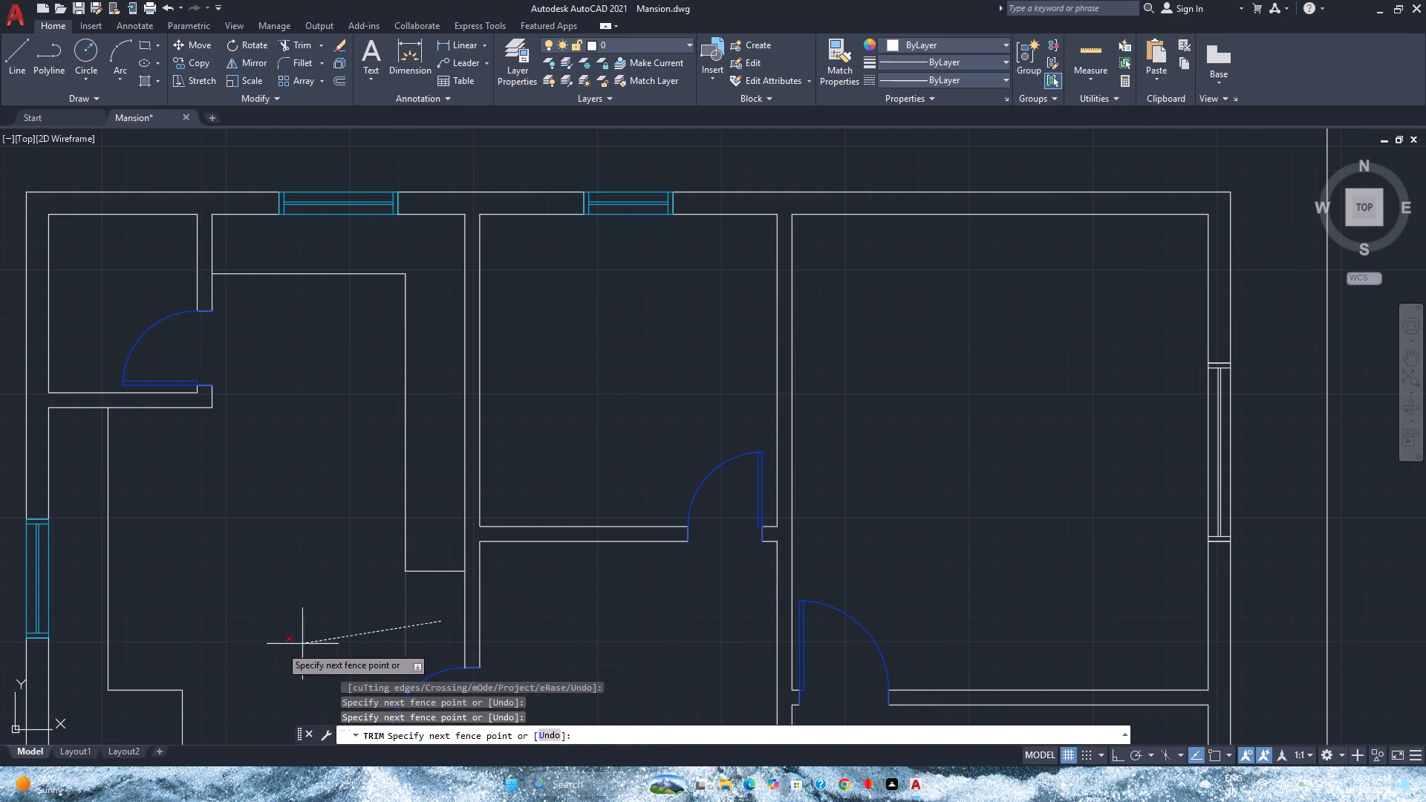
pyautogui.click(280, 644)
pyautogui.press('space')
# Save the mansion drawing.
pyautogui.scroll(-2, 304, 630)
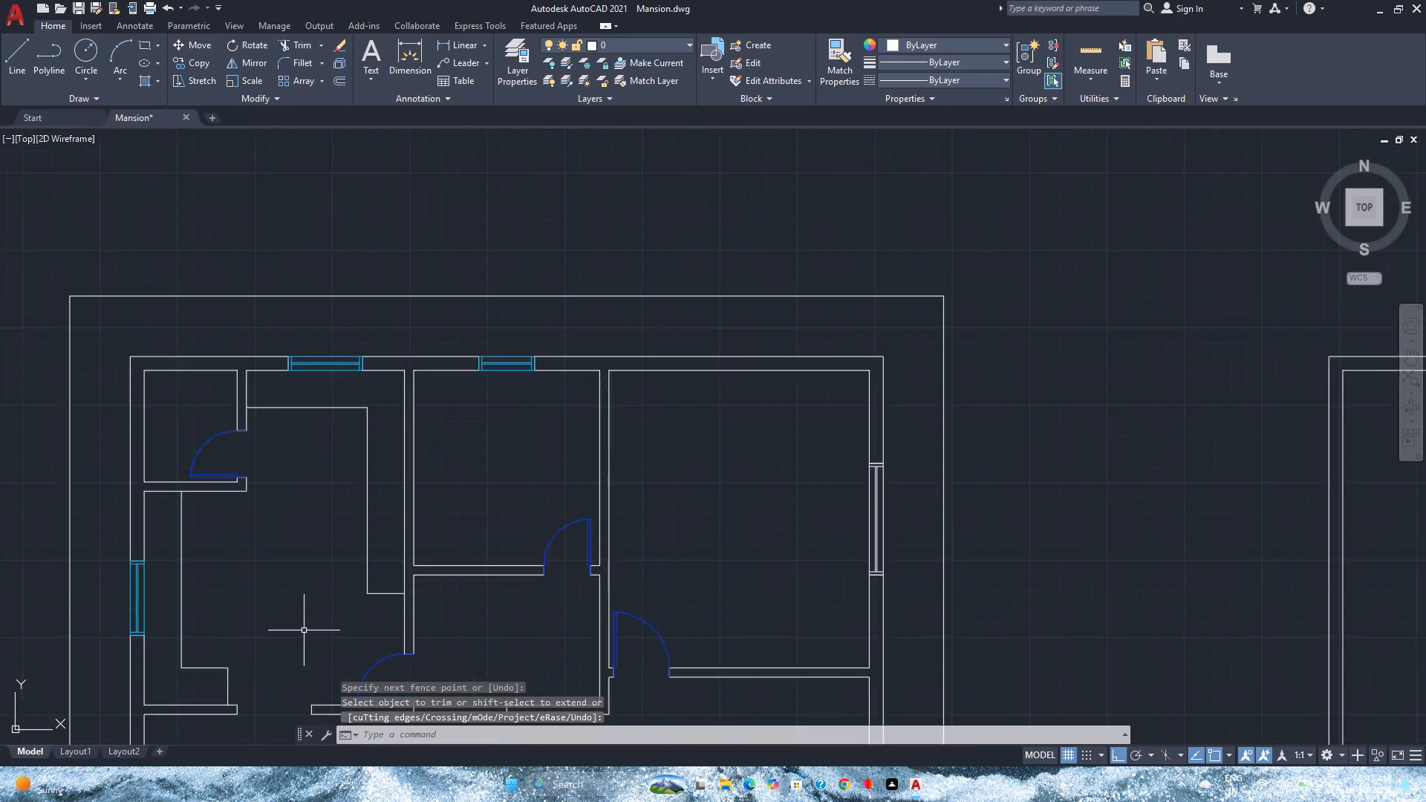
pyautogui.moveTo(335, 622); pyautogui.dragTo(559, 529, button='middle')
pyautogui.middleClick(559, 529)
pyautogui.moveTo(694, 495); pyautogui.dragTo(449, 439, button='middle')
pyautogui.middleClick(449, 440)
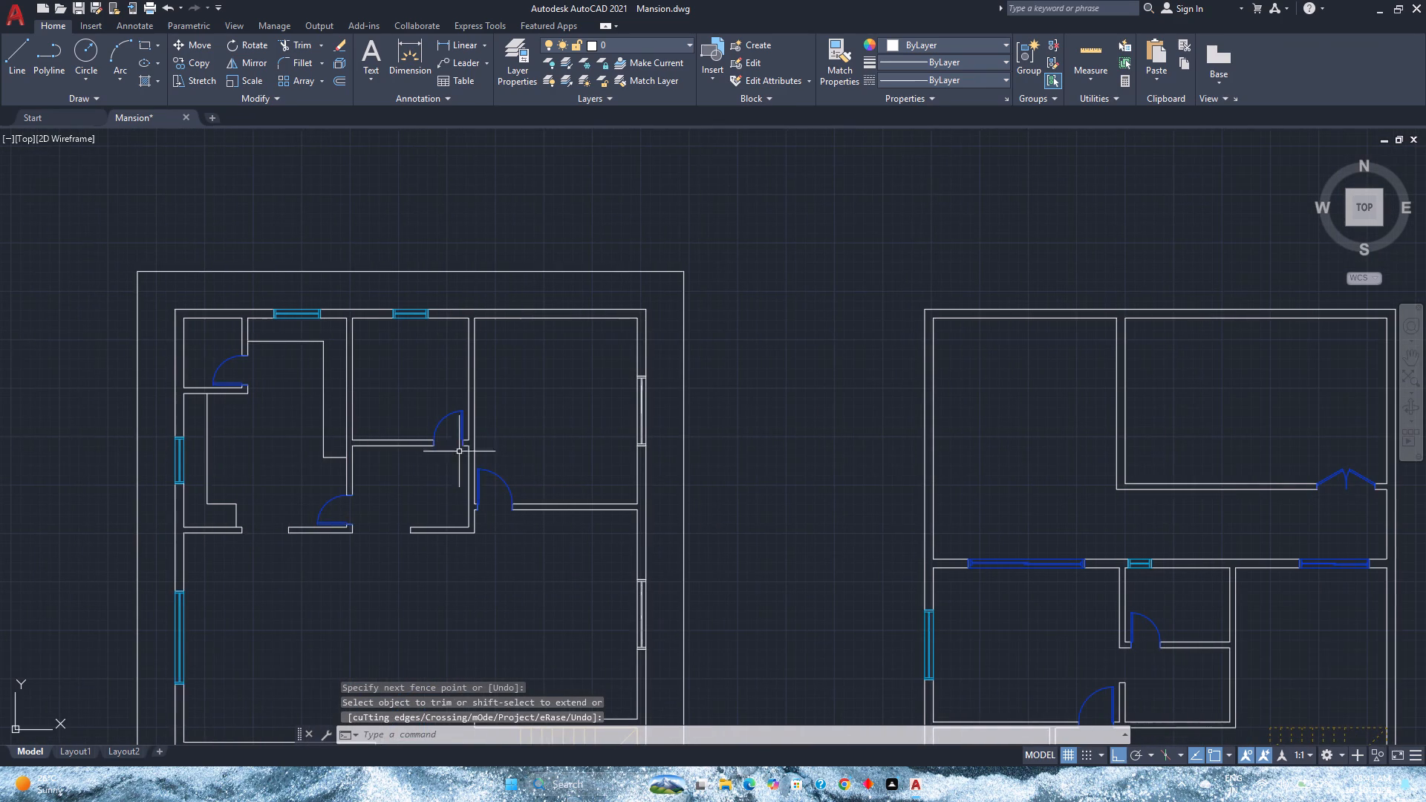
pyautogui.hotkey('ctrl', 's')
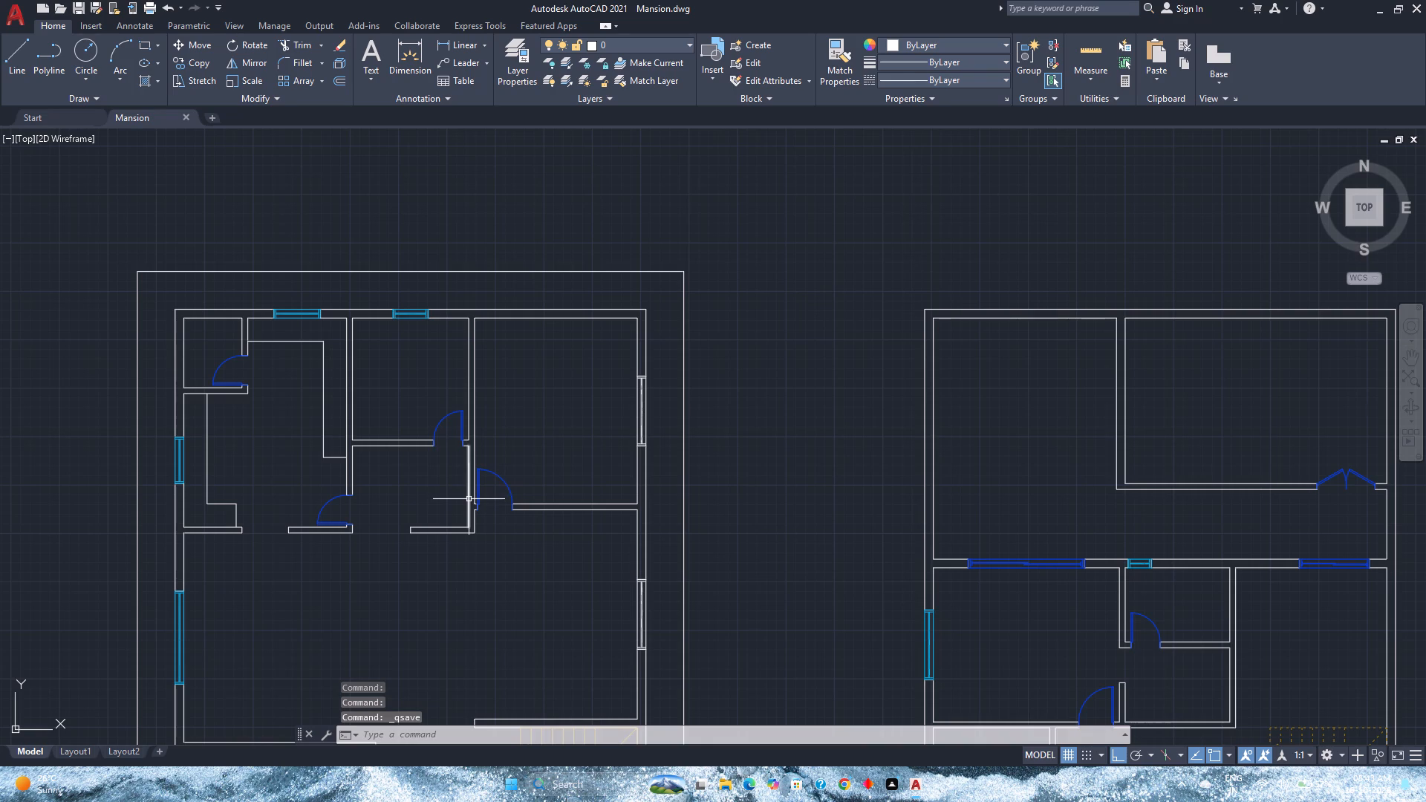
# Offset the south face of the middle rooms' dividing wall, west of its door, 1'6" south.
pyautogui.scroll(3, 380, 457)
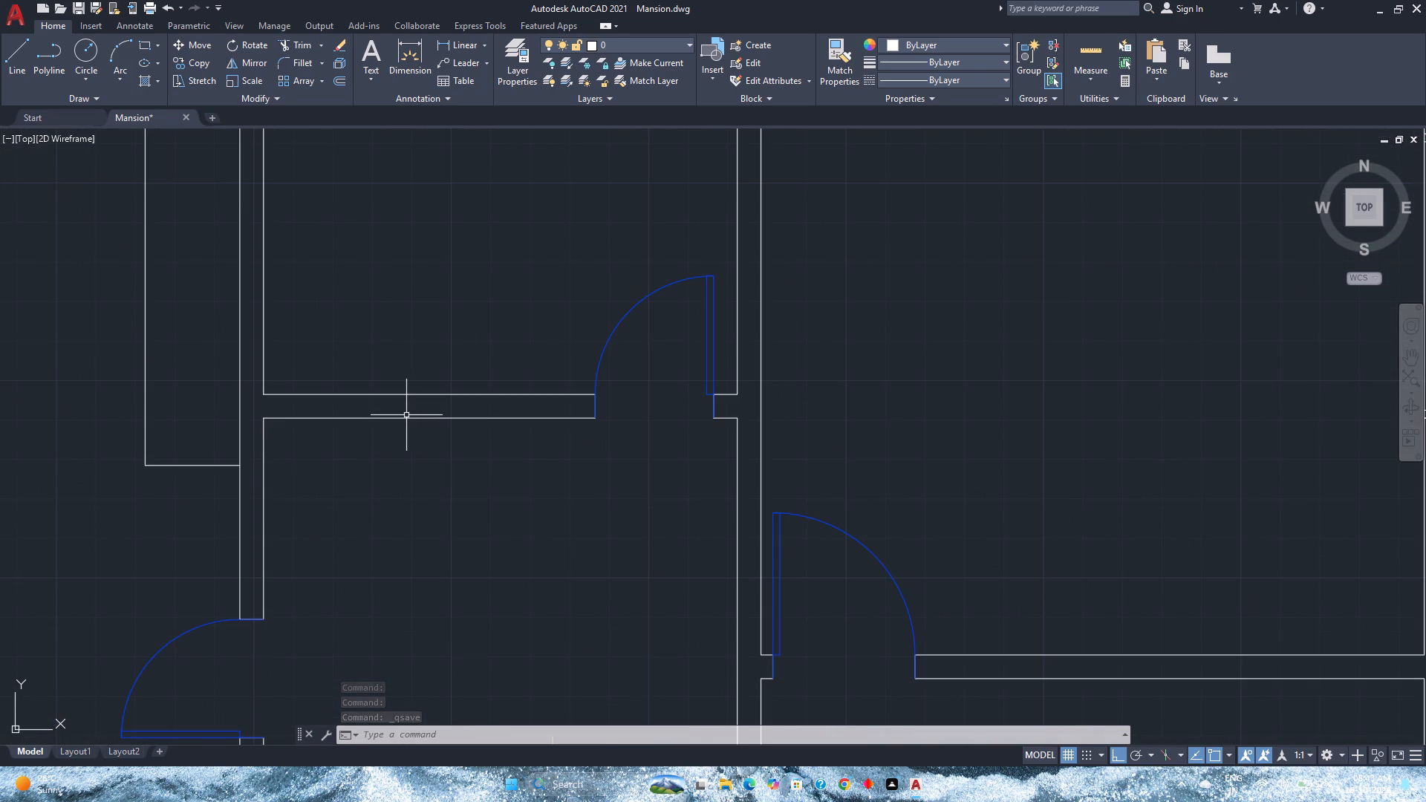
pyautogui.click(342, 85)
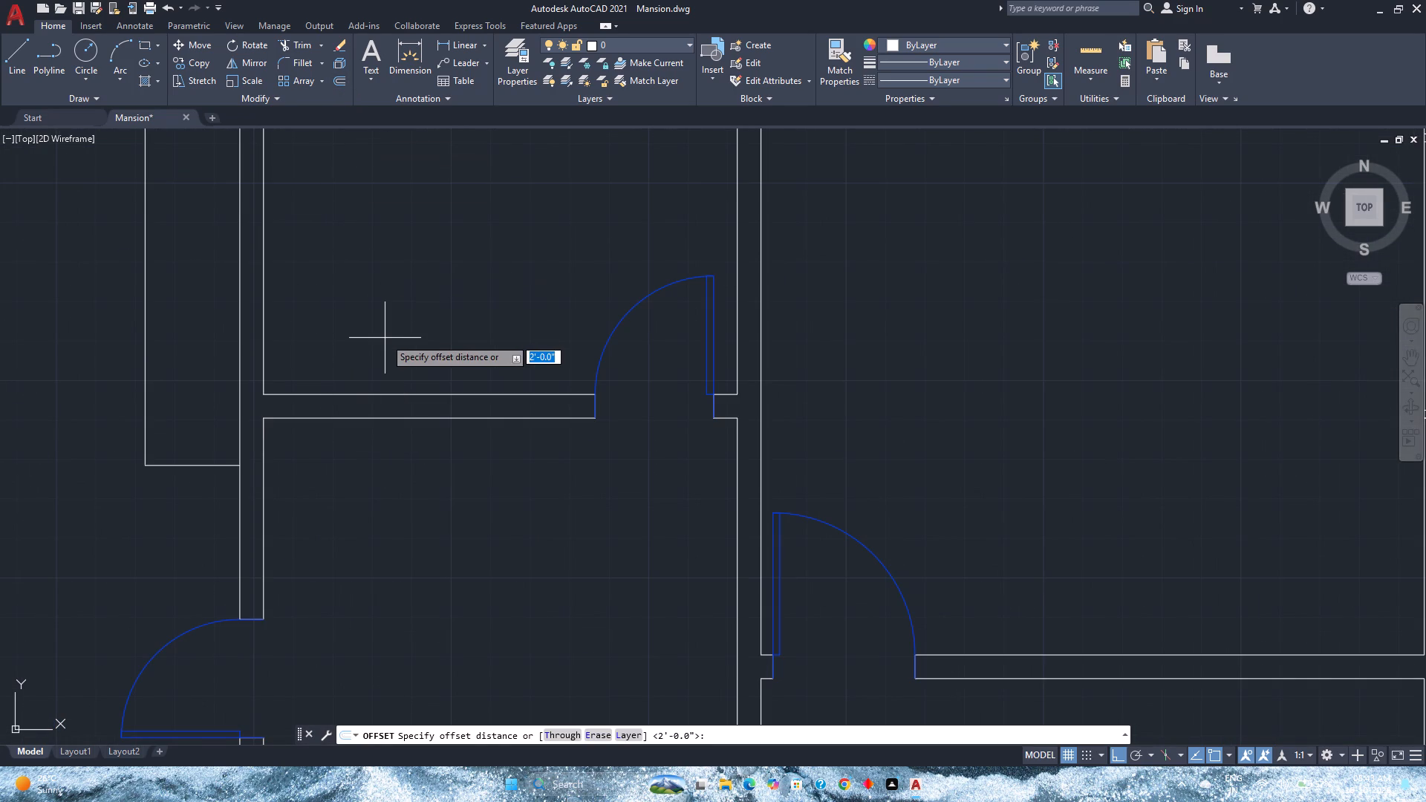
pyautogui.press('Return')
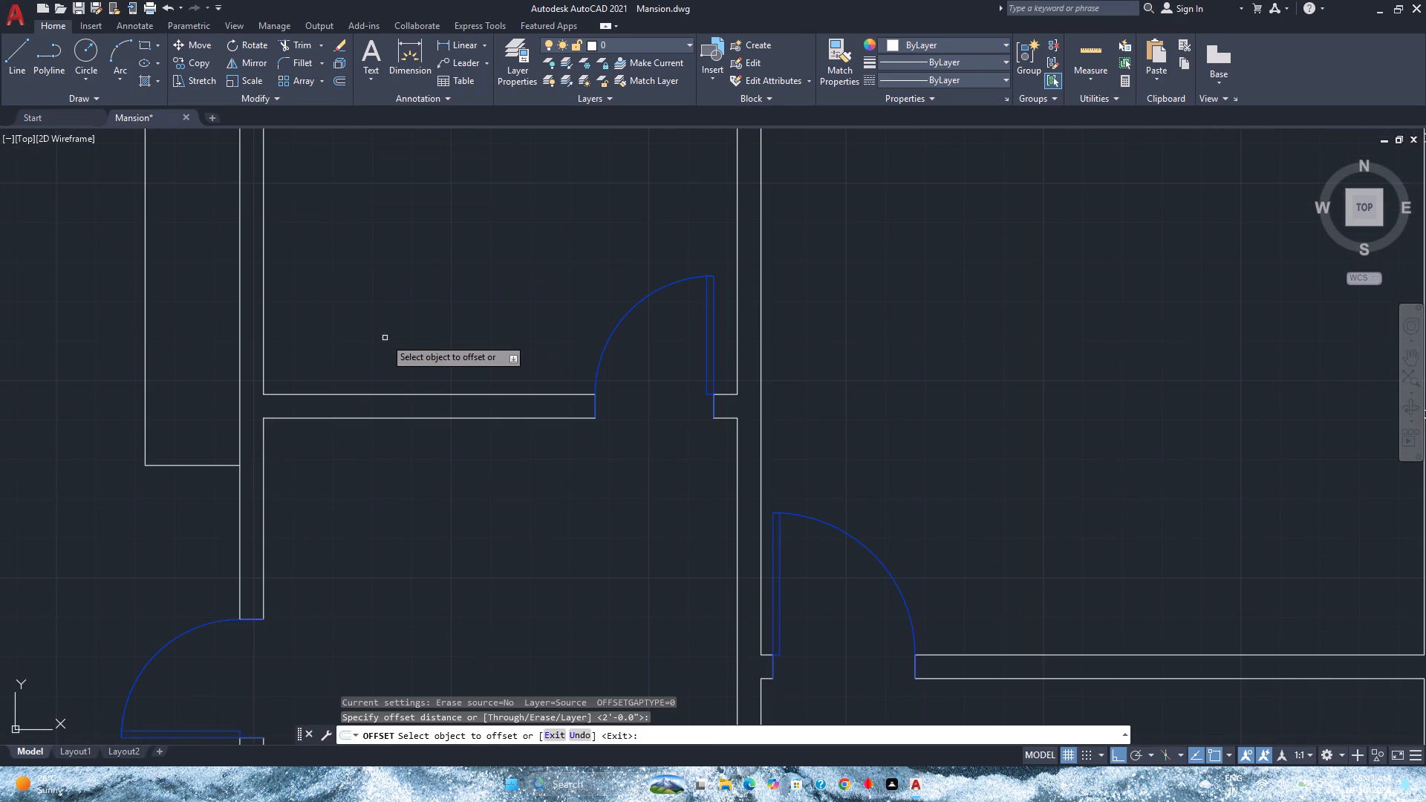
pyautogui.click(353, 418)
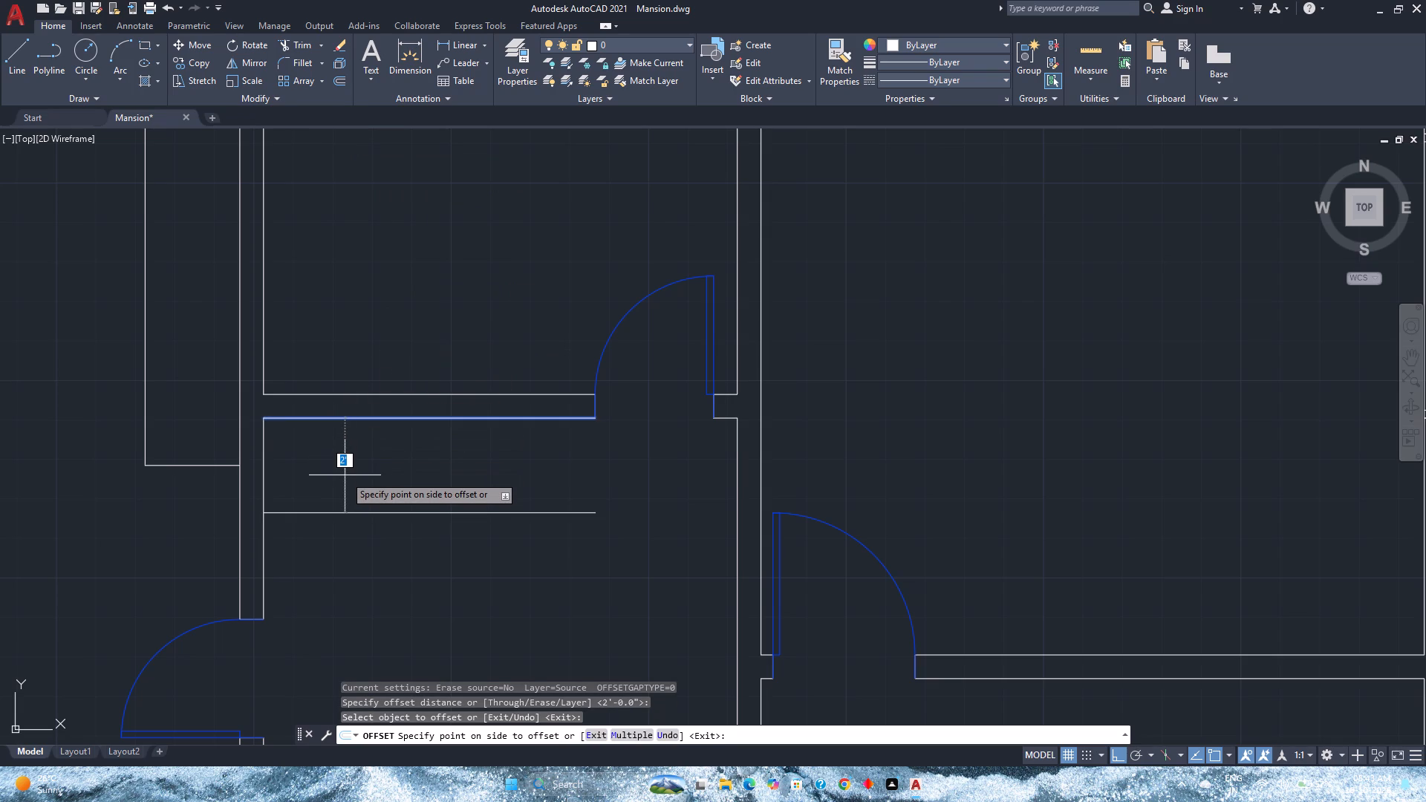
pyautogui.write('1\'6"')
pyautogui.press('Return')
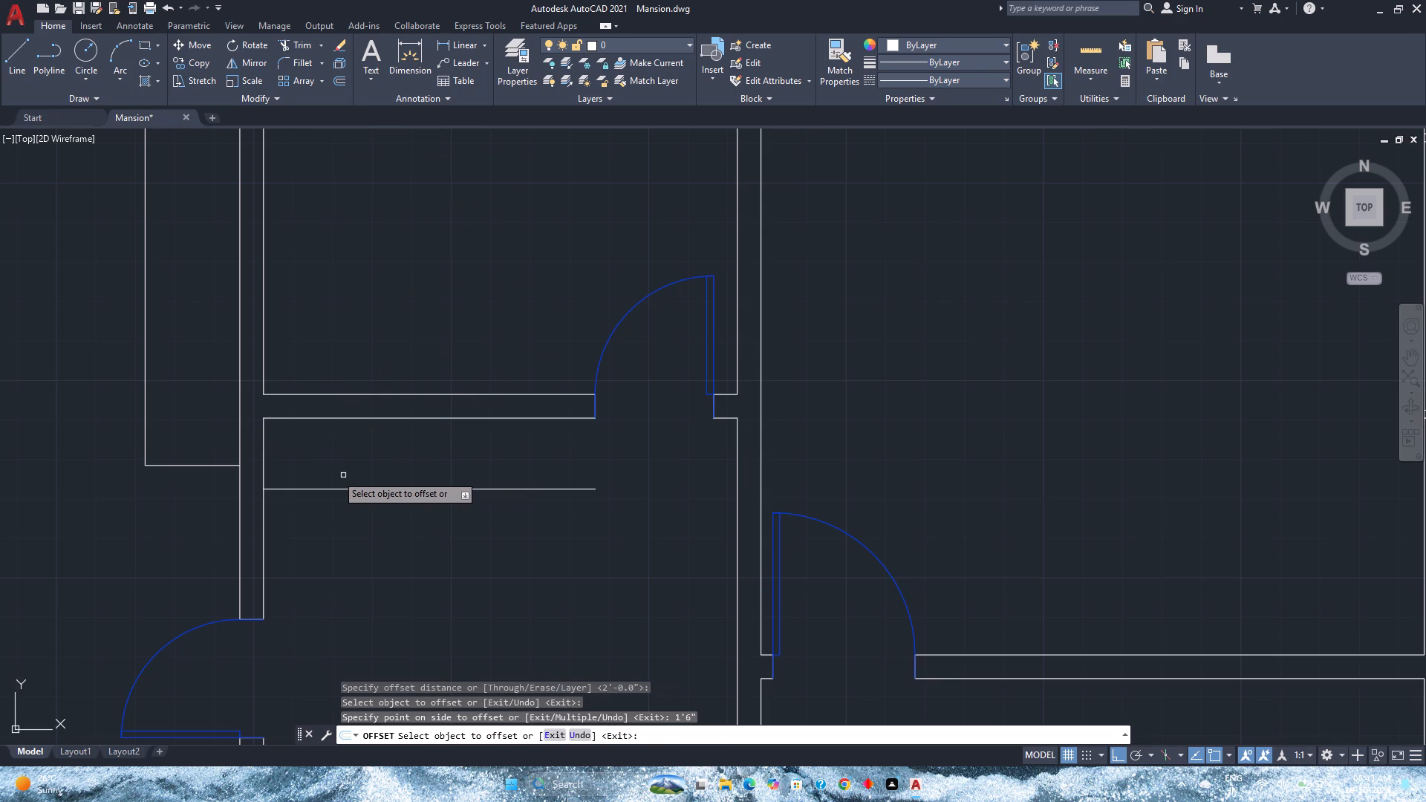
# Draw a vertical closing line from the wall's end at the door opening south to the offset line's east end.
pyautogui.click(13, 40)
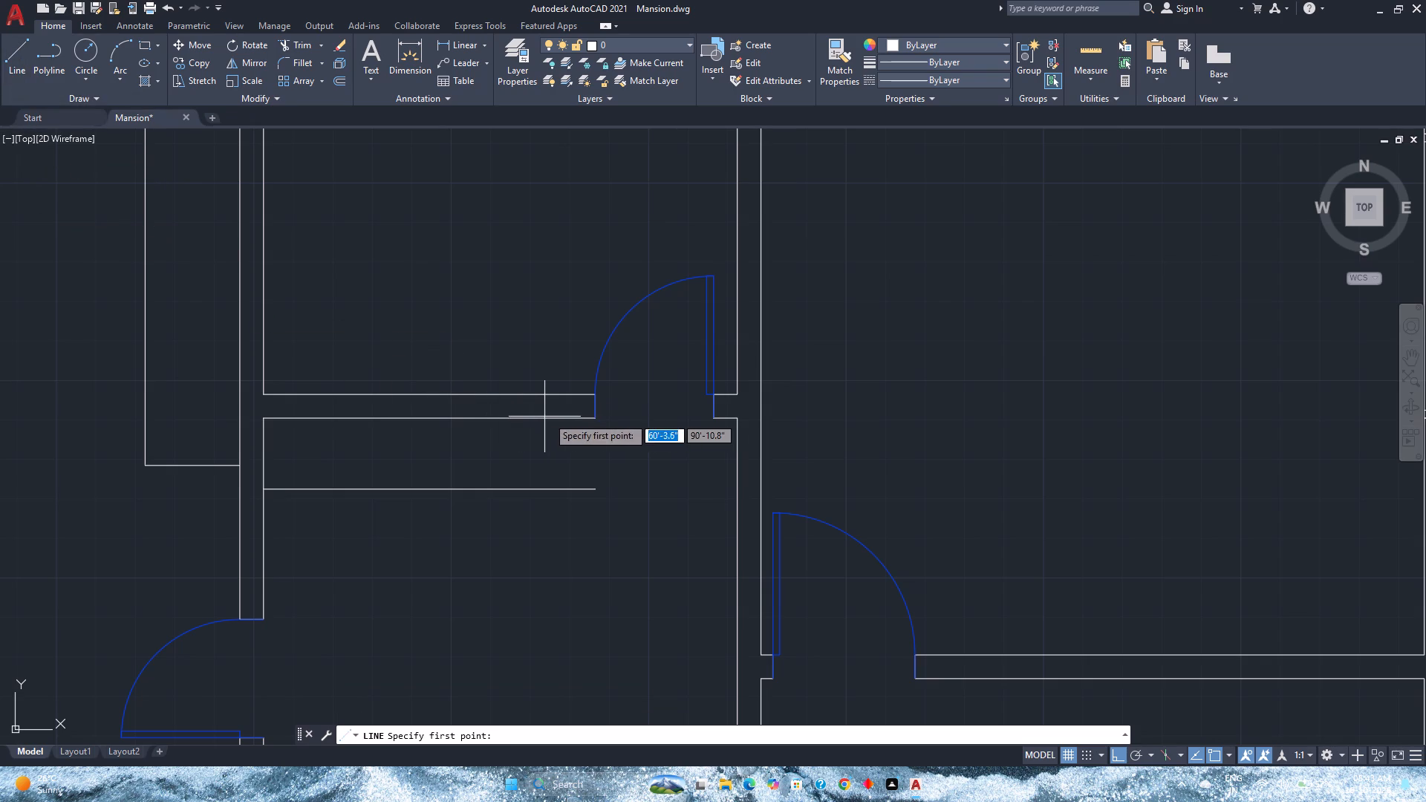
pyautogui.click(599, 417)
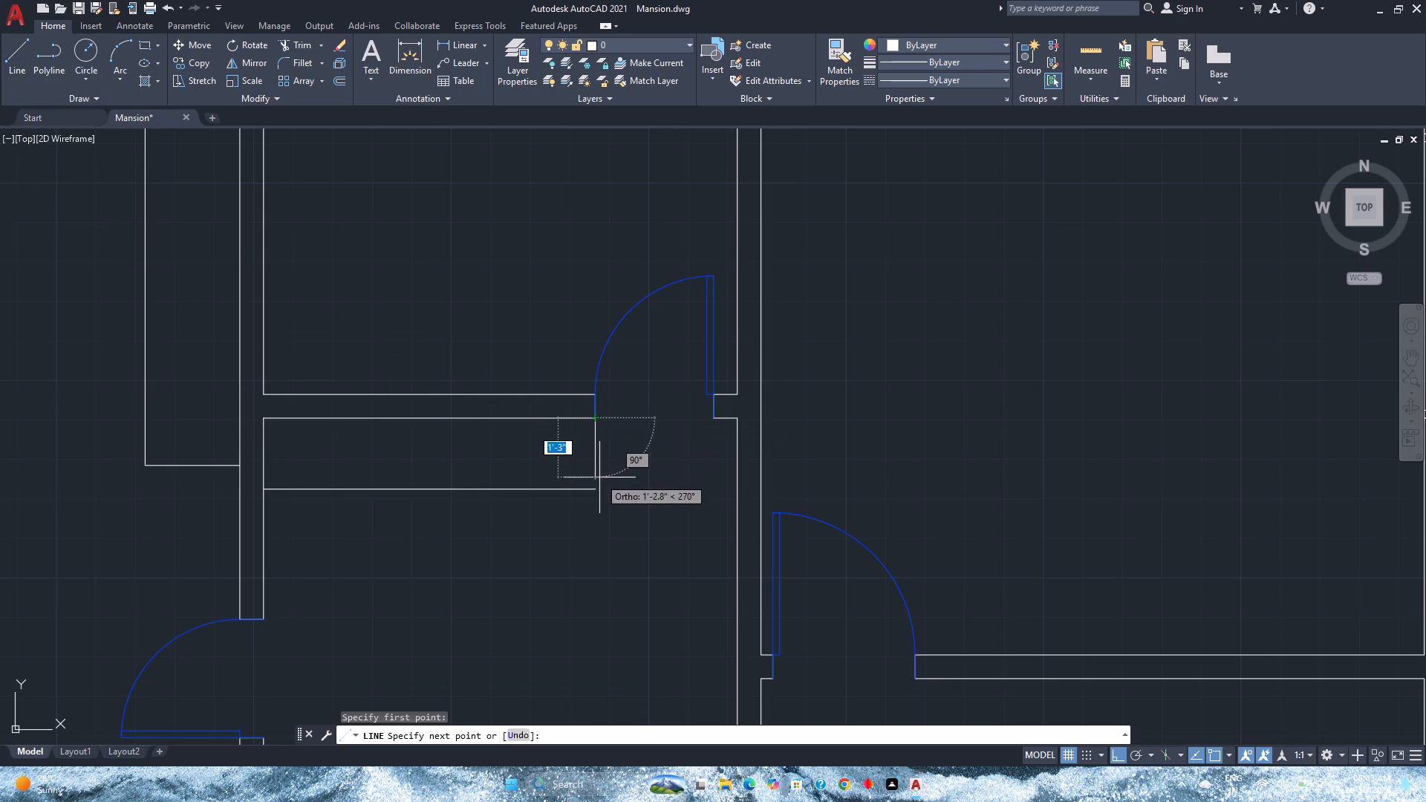
pyautogui.click(599, 485)
pyautogui.press('Escape')
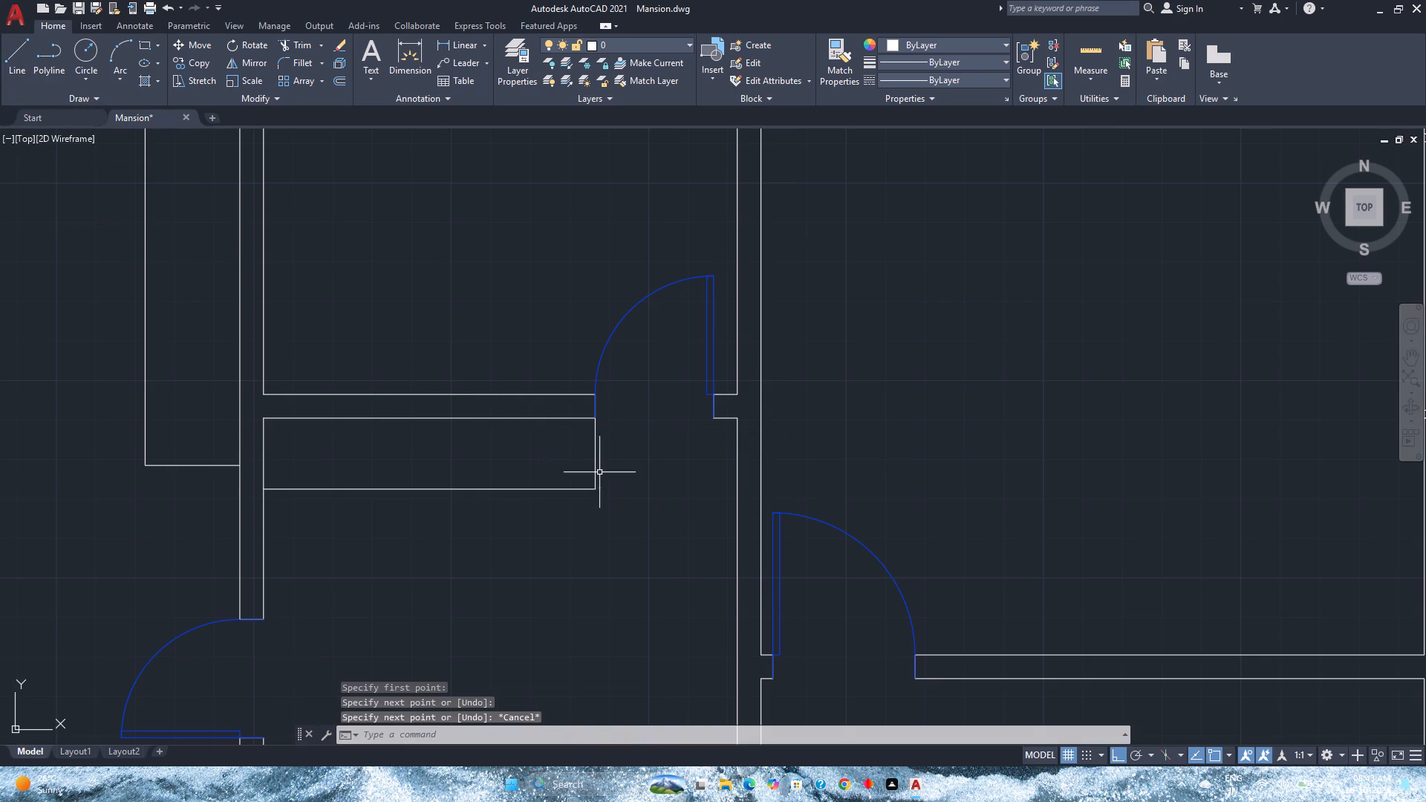
# Move the vertical closing line 6" west, away from the door opening.
pyautogui.click(594, 457)
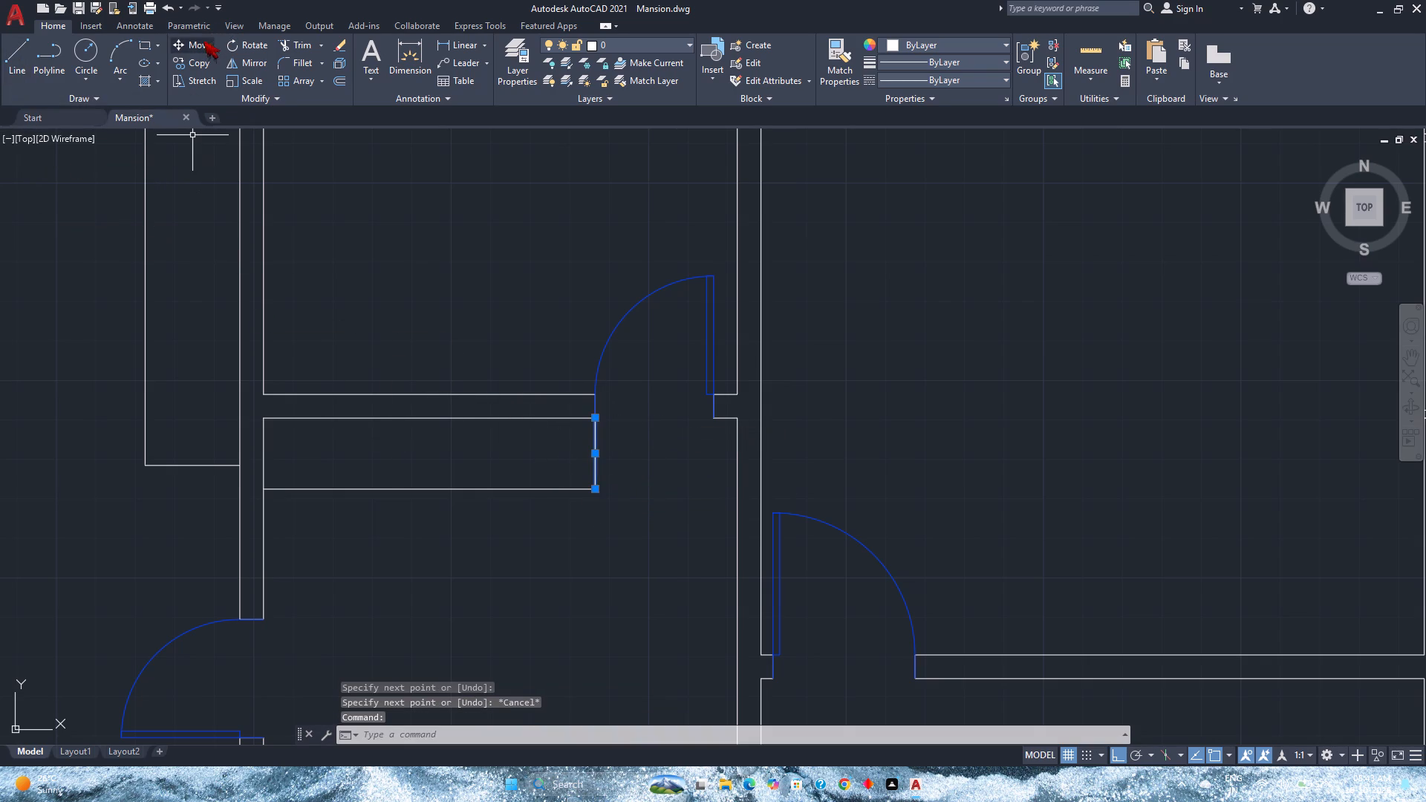
pyautogui.click(203, 42)
pyautogui.click(593, 487)
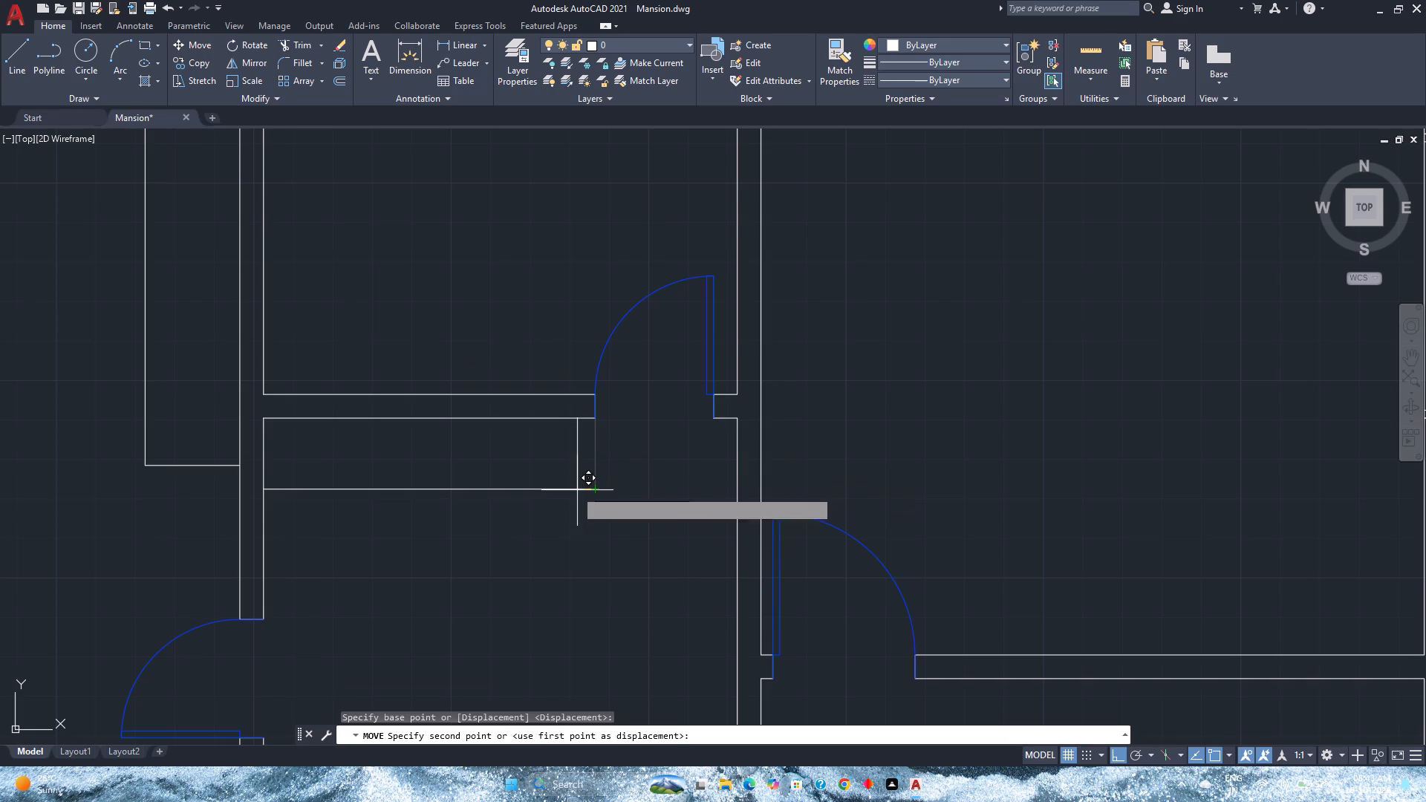
pyautogui.press('6')
pyautogui.press('Return')
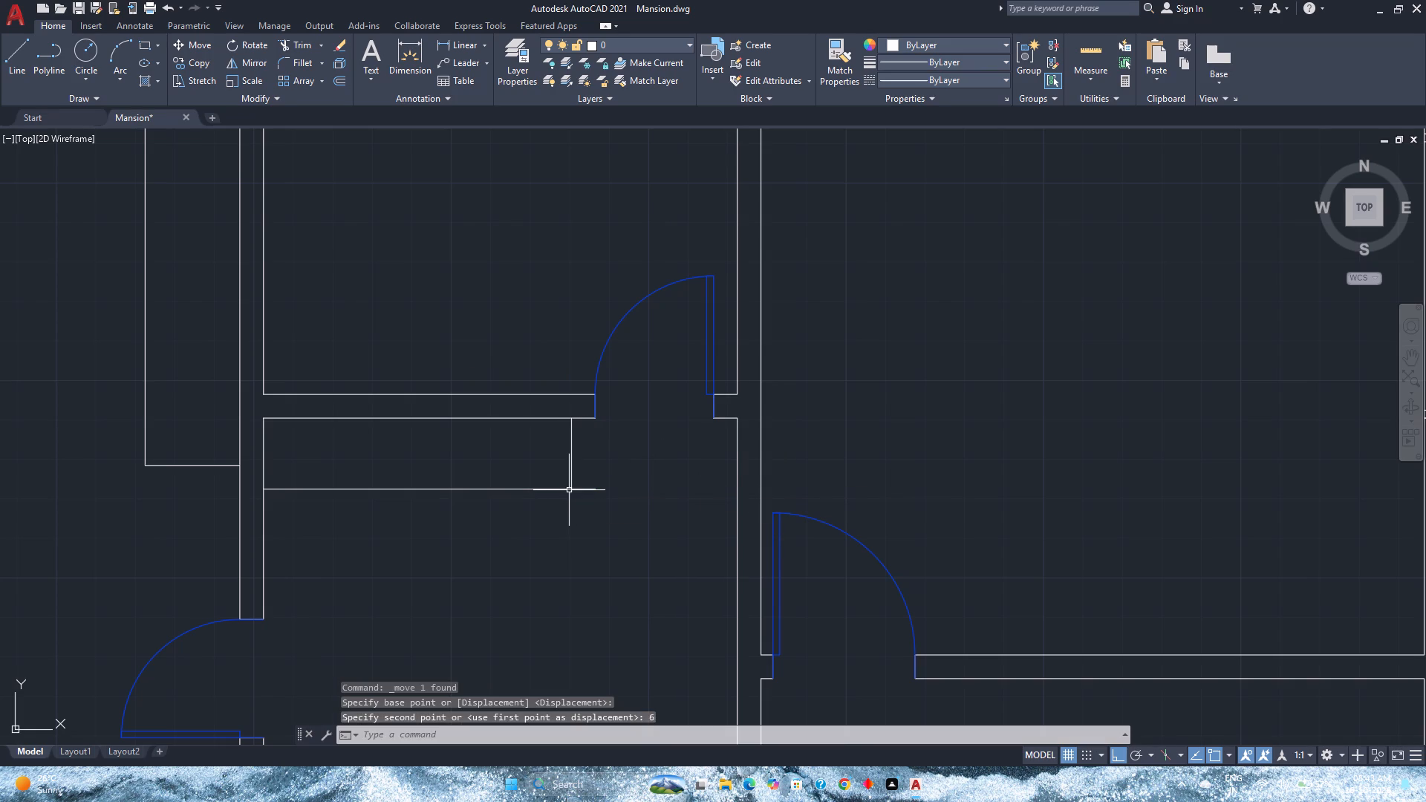
# Trim the offset line where it overhangs east of the vertical closing line.
pyautogui.write('tr')
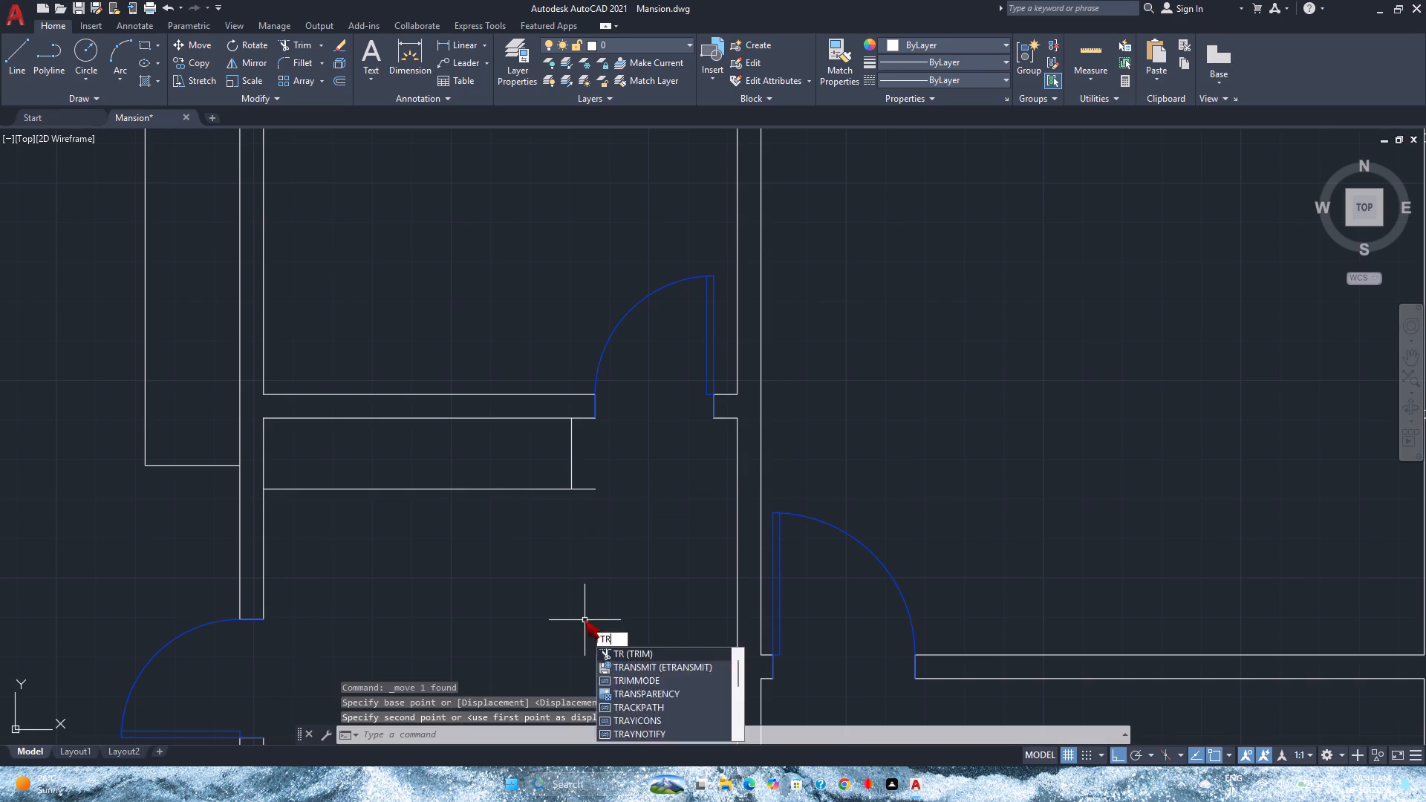
pyautogui.press('Return')
pyautogui.click(583, 471)
pyautogui.click(583, 521)
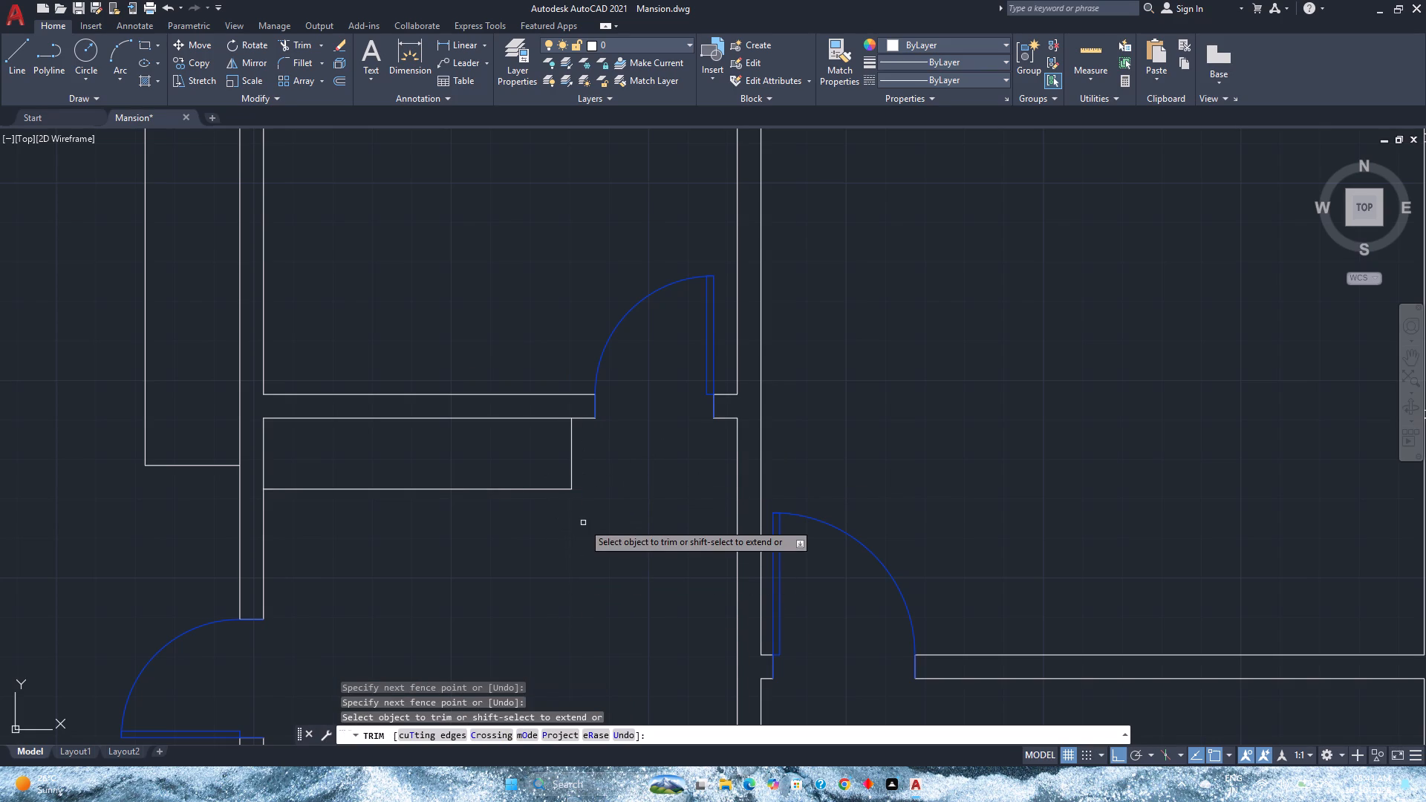
pyautogui.scroll(-2, 583, 523)
pyautogui.moveTo(583, 523); pyautogui.dragTo(392, 463, button='middle')
pyautogui.press('space')
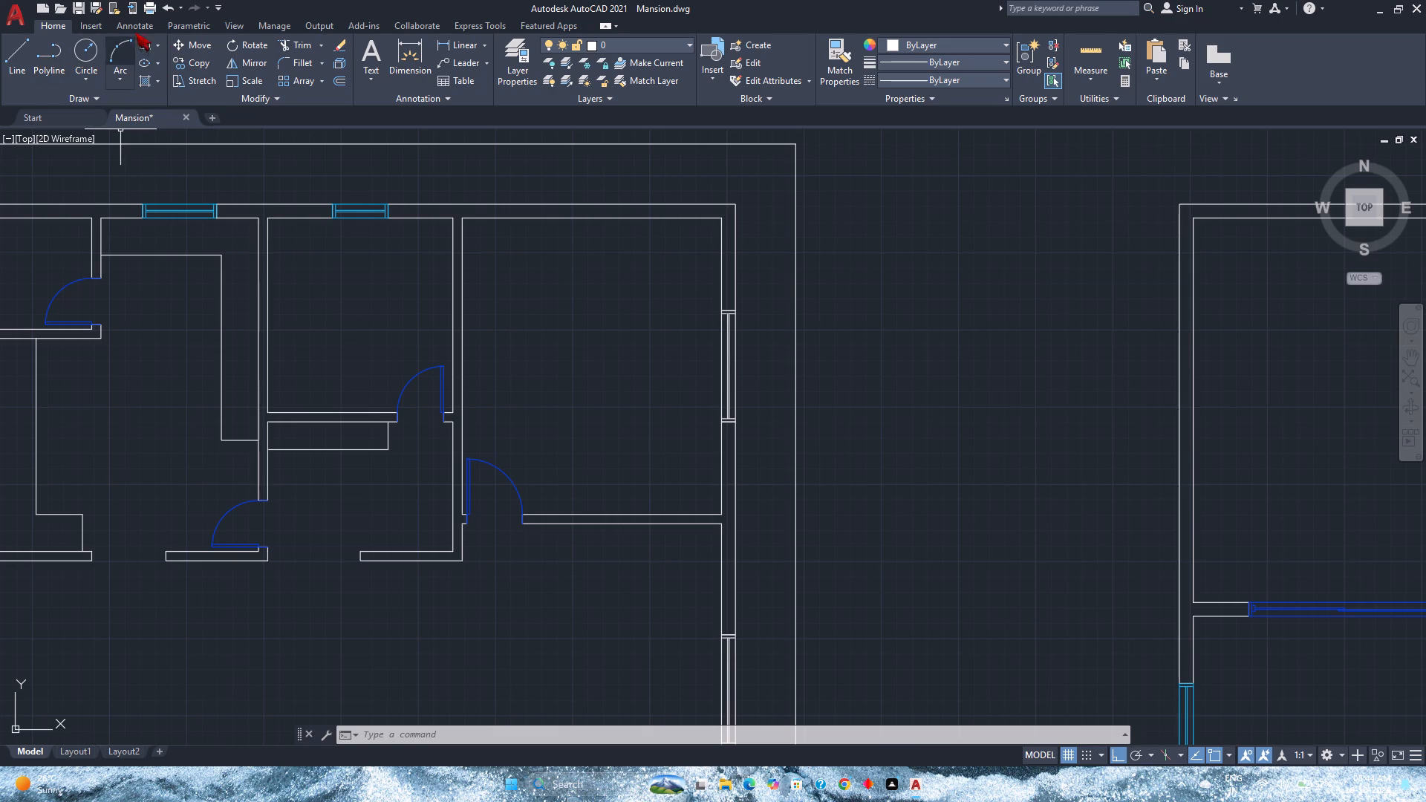
# Offset the inner face of the small middle room's east wall, south of its door, 1'6" west into the room.
pyautogui.click(345, 81)
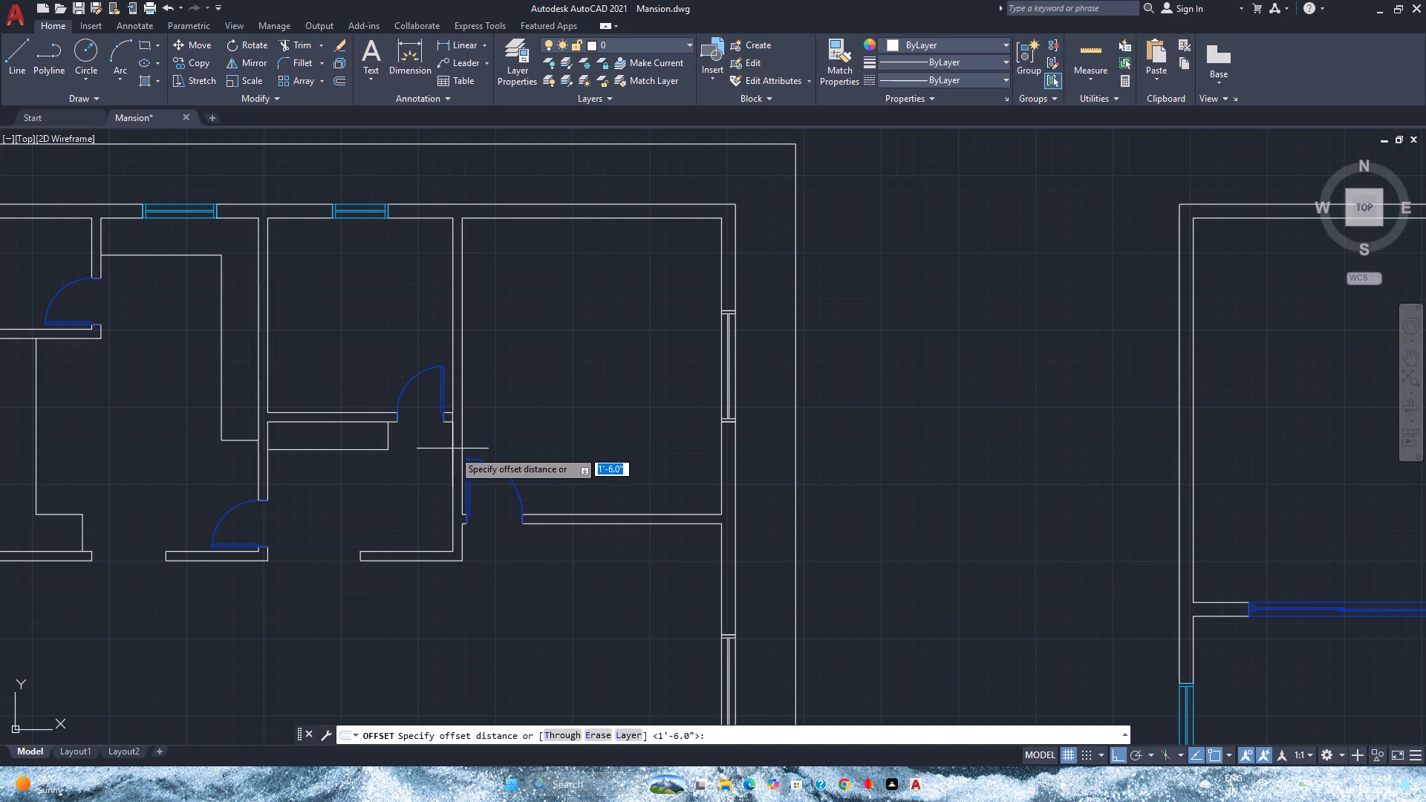
pyautogui.press('Return')
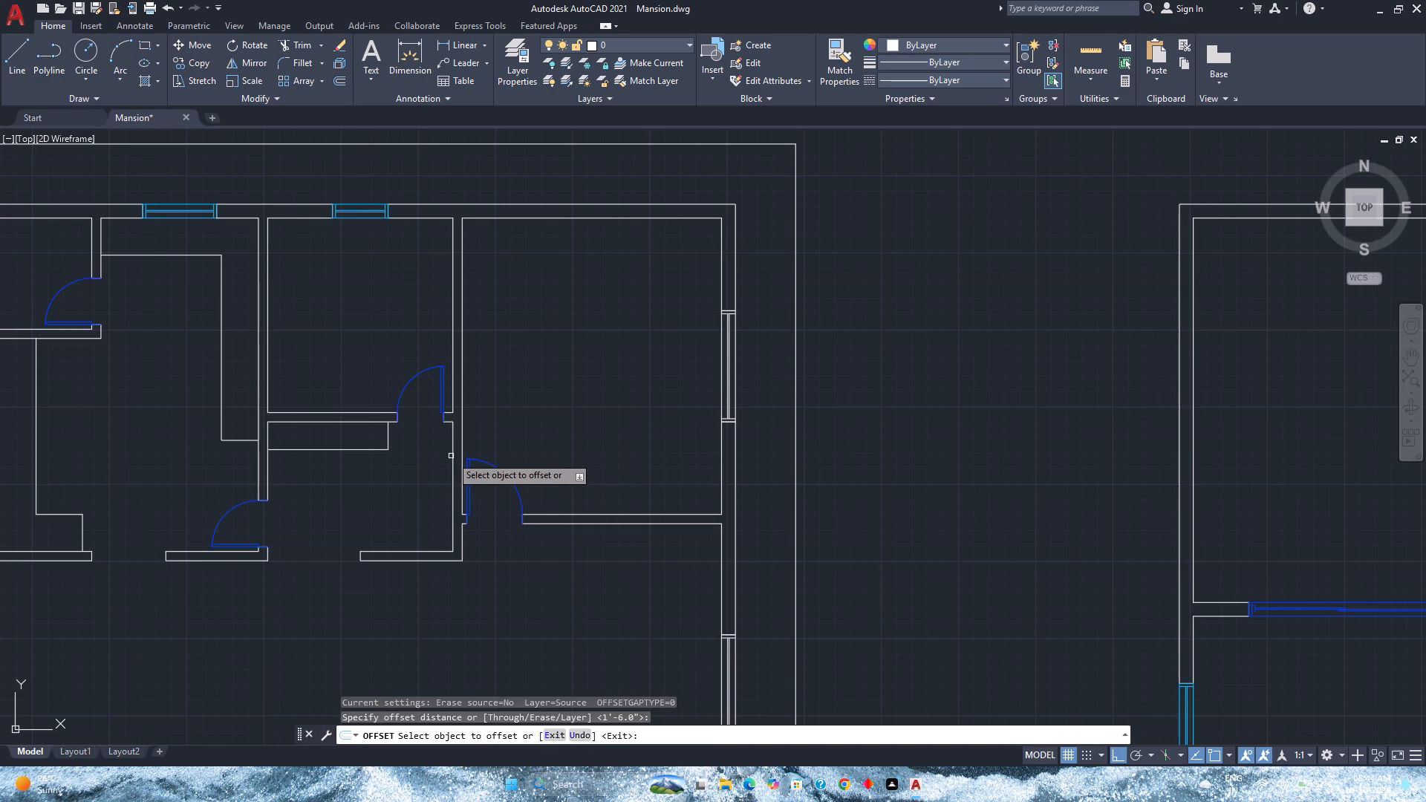
pyautogui.click(454, 477)
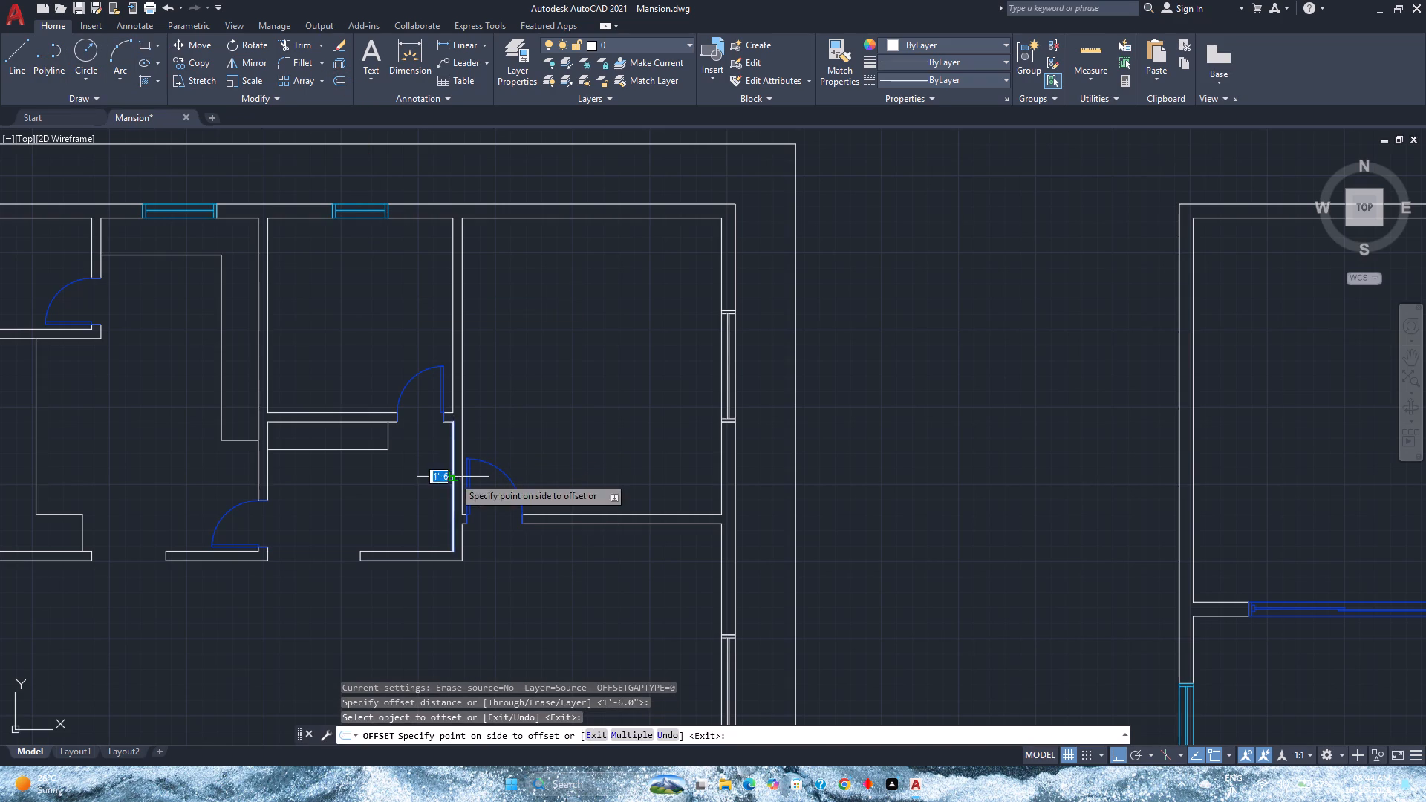
pyautogui.click(331, 500)
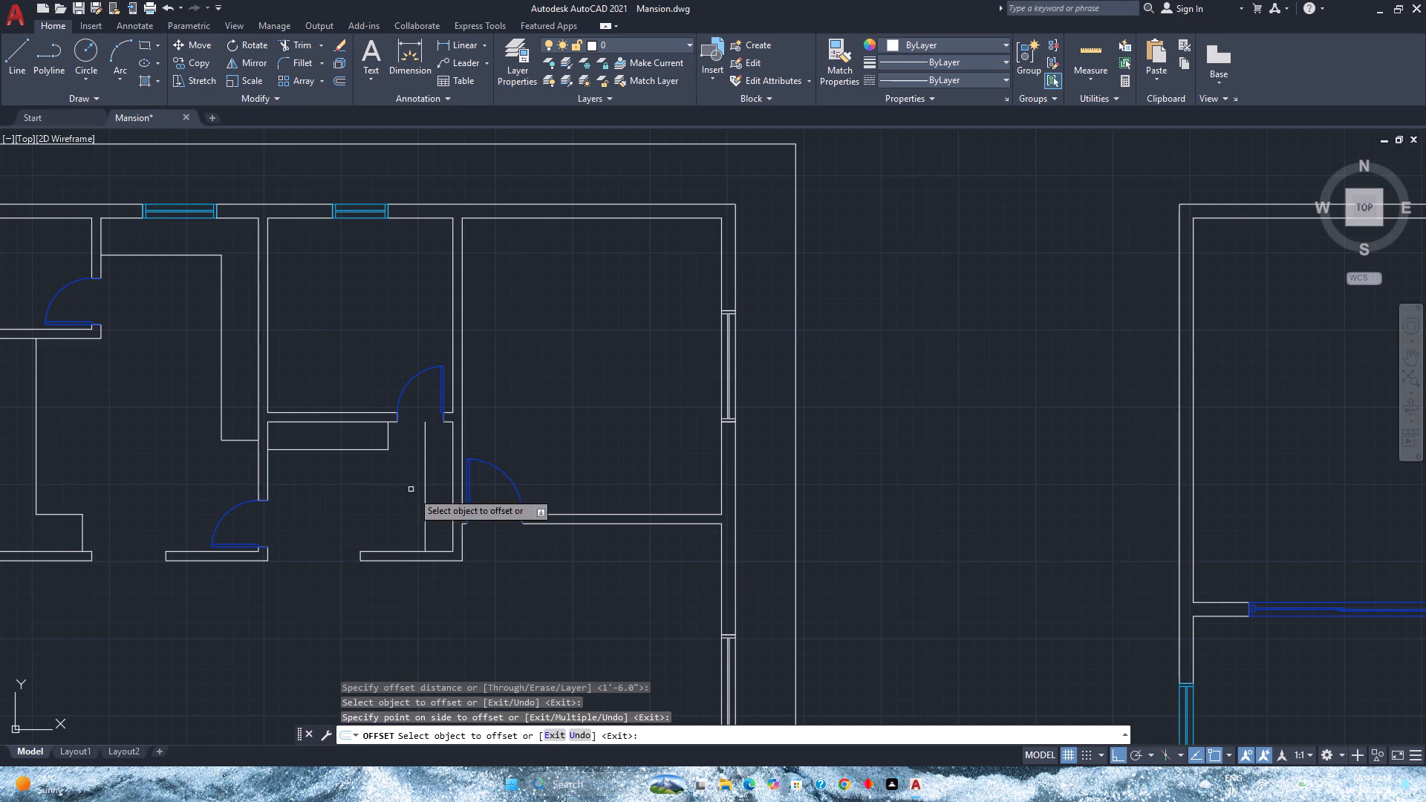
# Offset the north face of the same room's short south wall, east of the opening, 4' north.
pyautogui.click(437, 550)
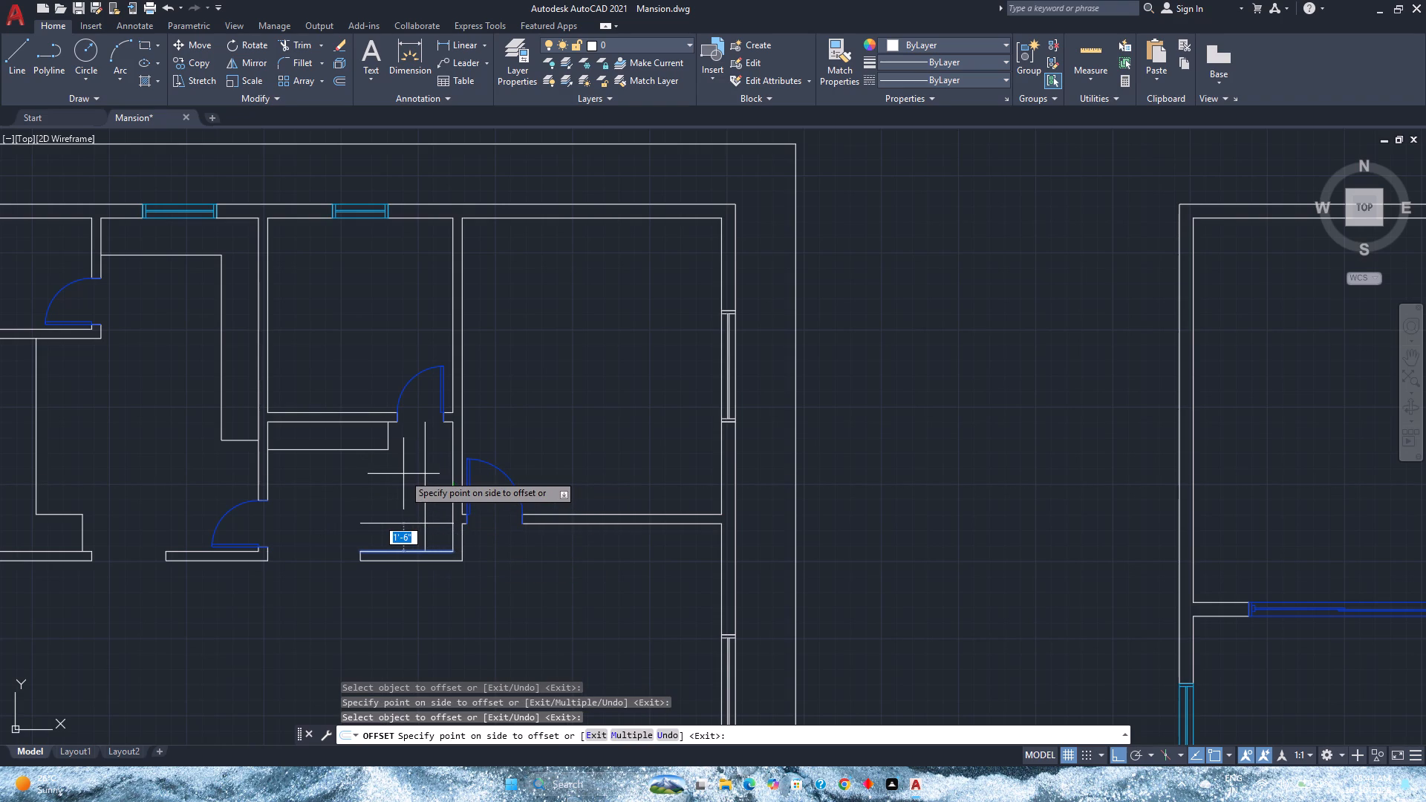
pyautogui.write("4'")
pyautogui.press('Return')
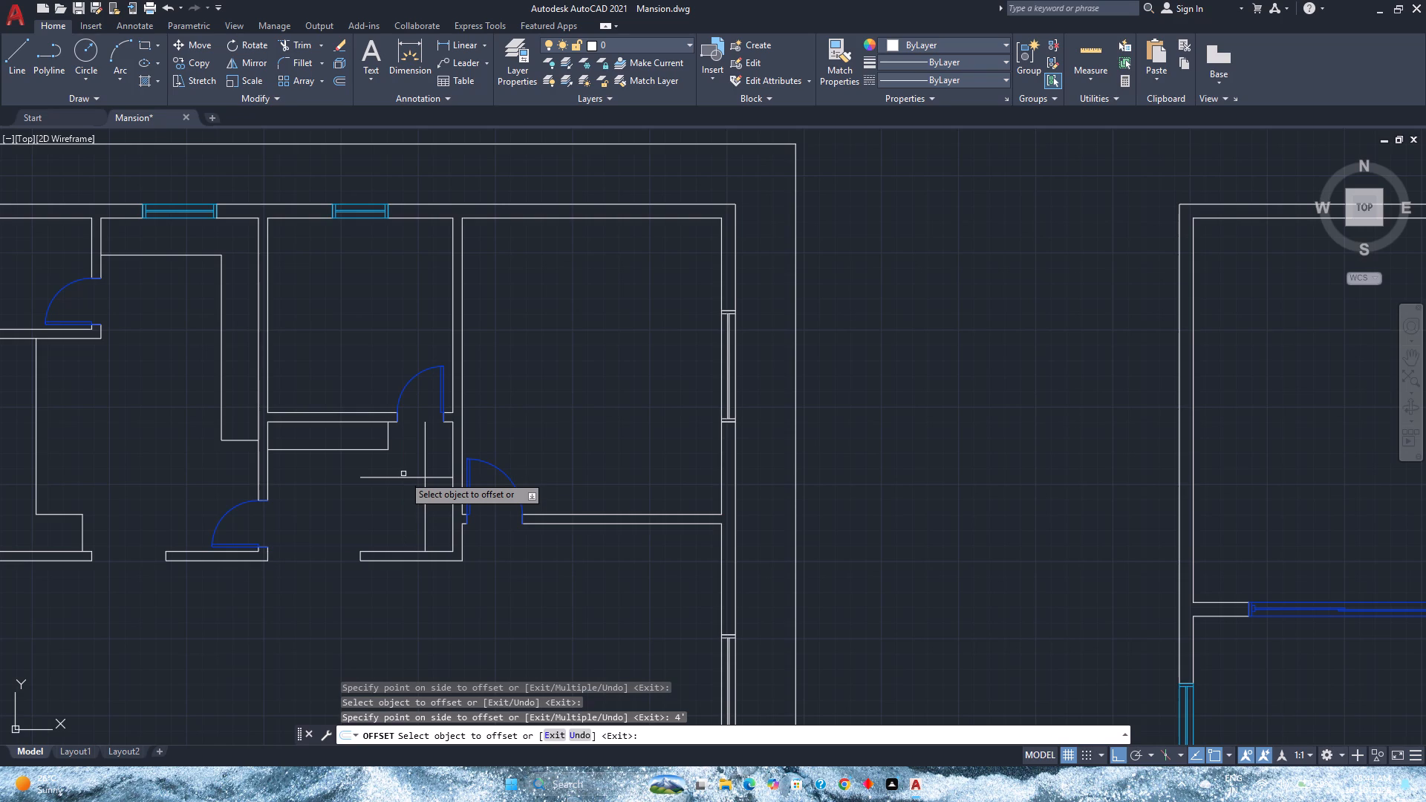
# Offset the north face of the same short south wall 3'6" north into the room.
pyautogui.click(401, 551)
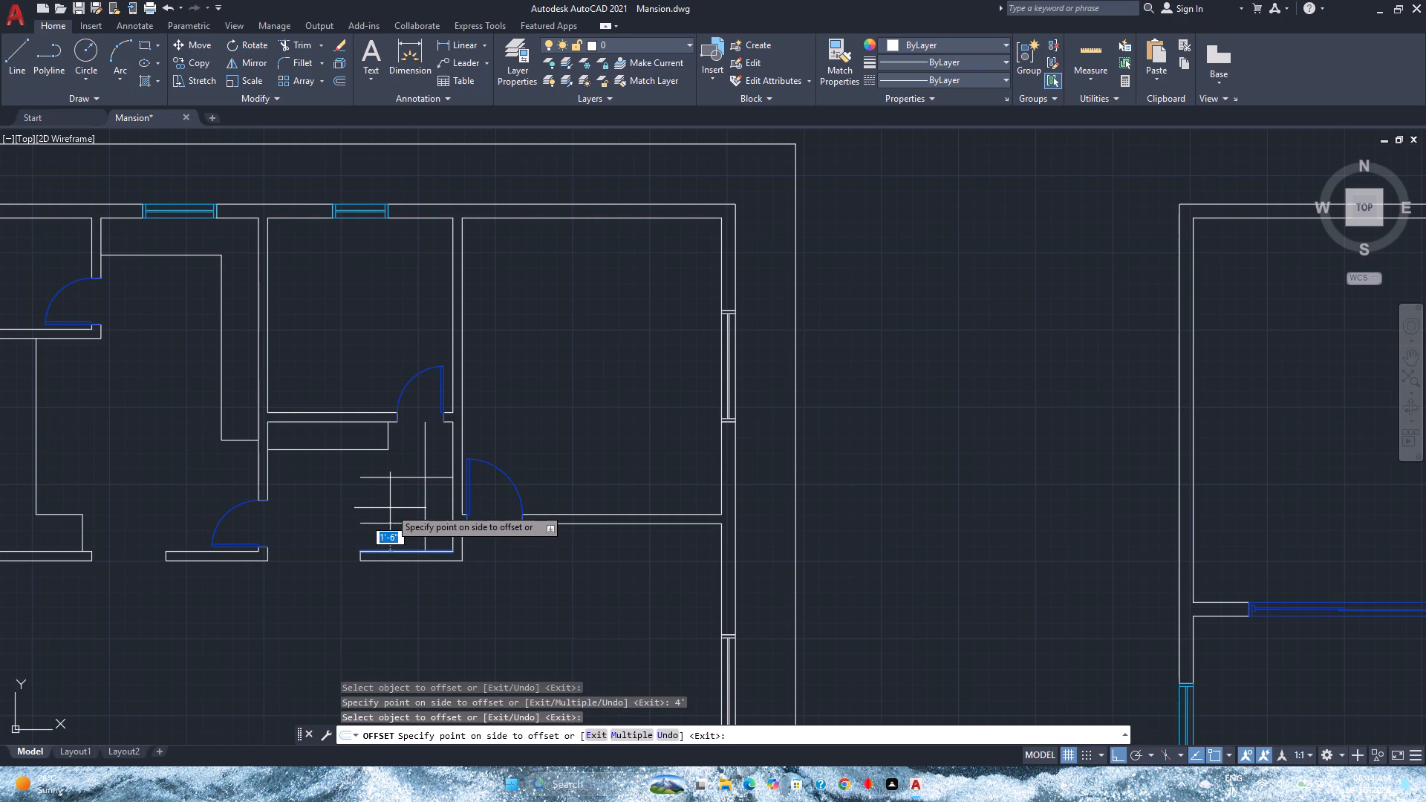
pyautogui.write('3\'6"')
pyautogui.press('Return')
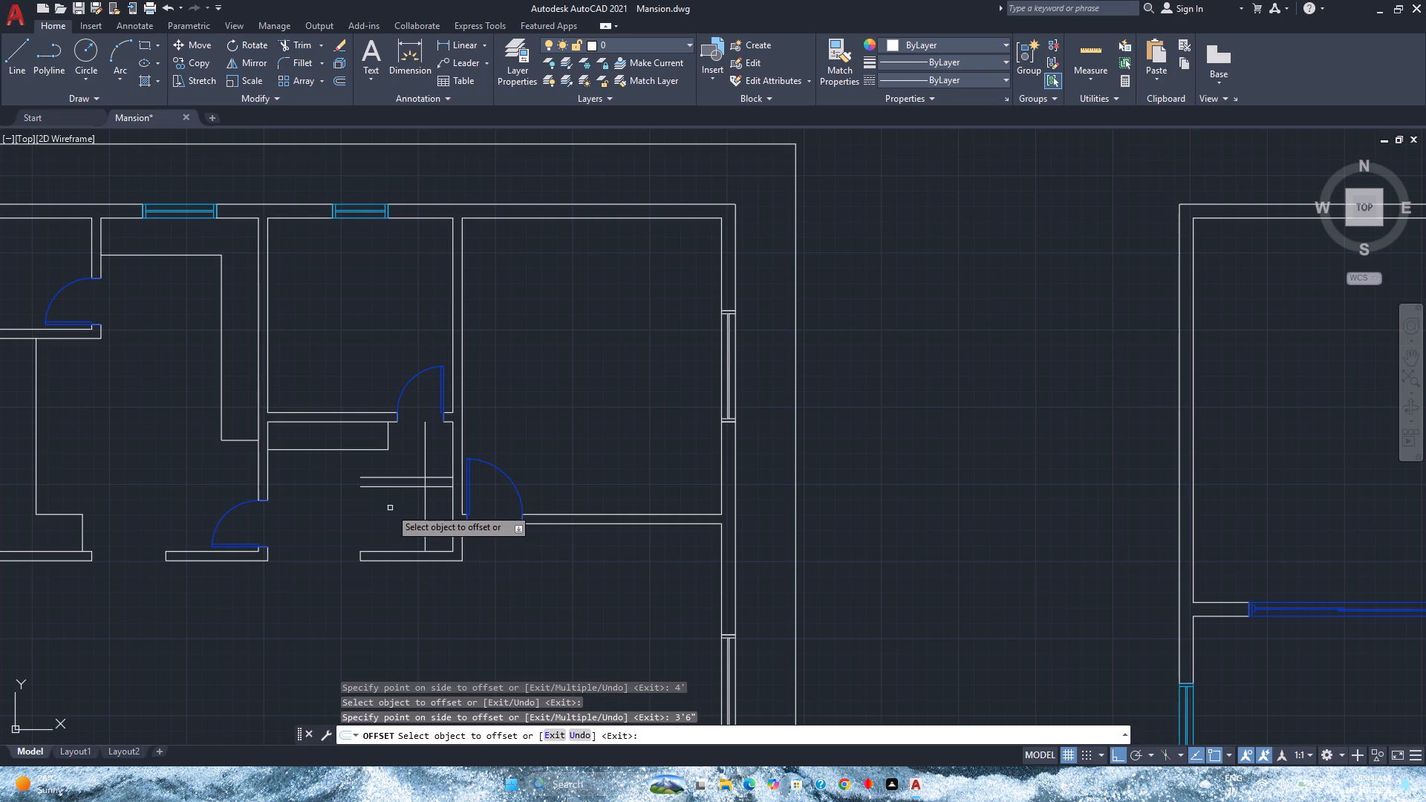
pyautogui.press('space')
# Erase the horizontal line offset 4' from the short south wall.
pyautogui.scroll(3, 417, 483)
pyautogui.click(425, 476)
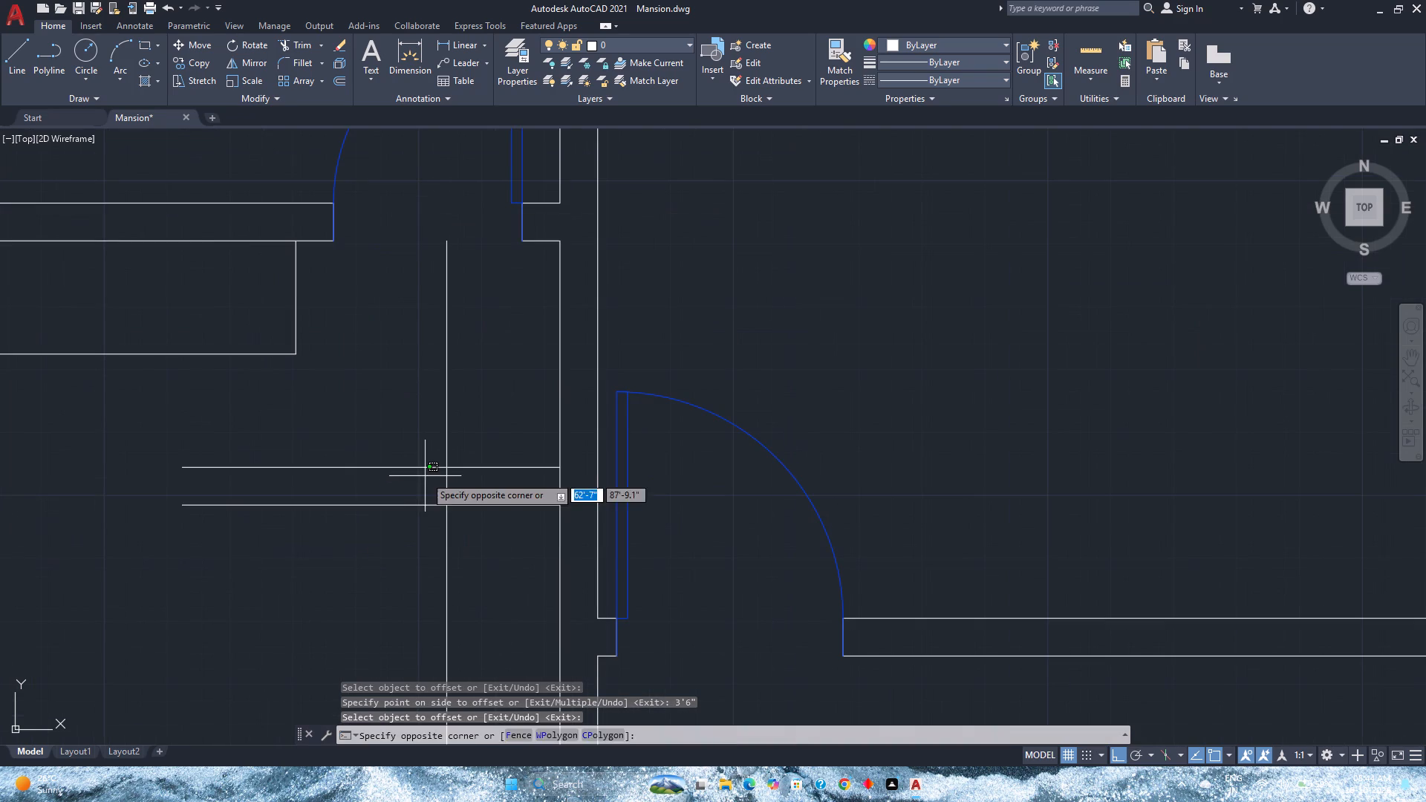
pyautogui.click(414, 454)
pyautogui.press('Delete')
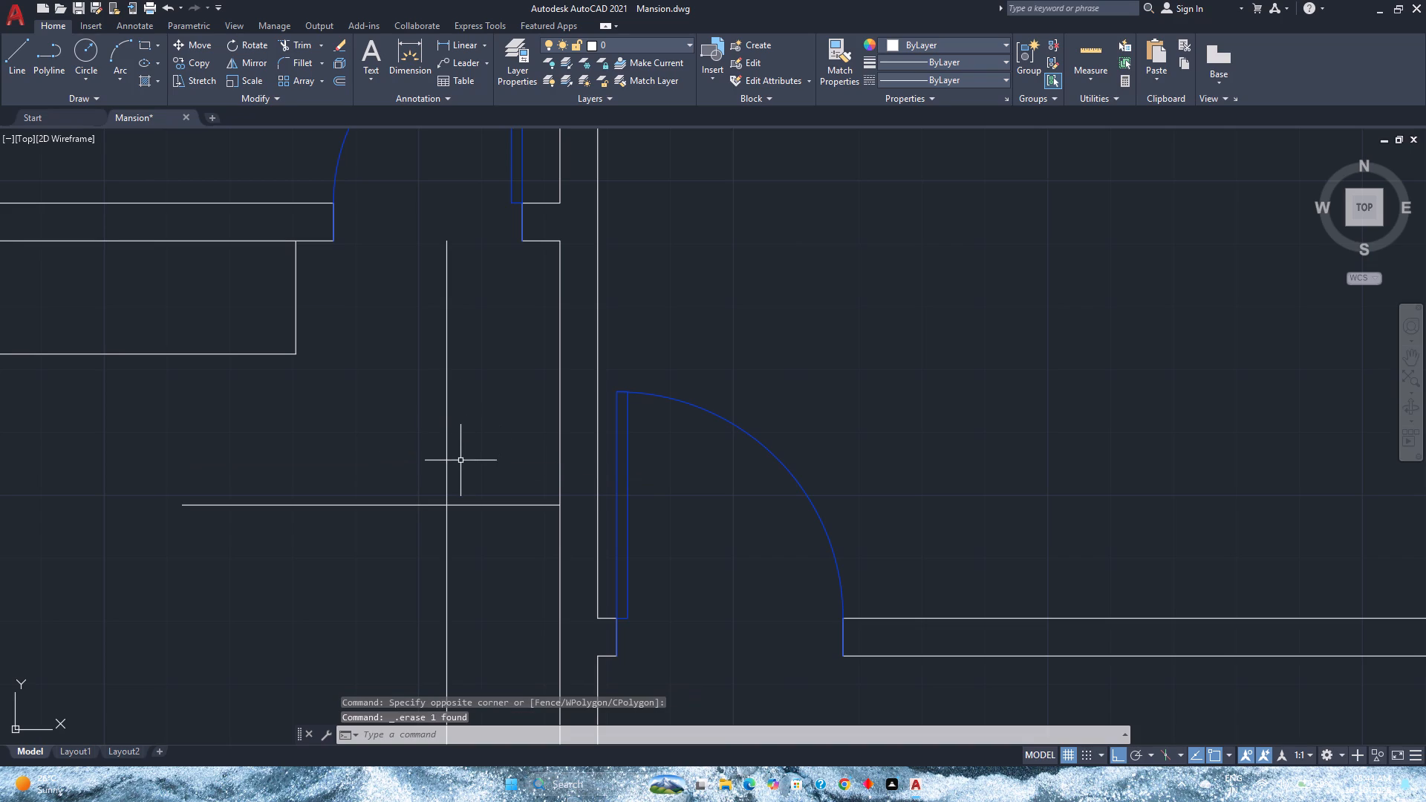
# Trim the two offset lines beyond their intersection to leave a closed 1'6" by 3'6" built-in outline in the room's southeast corner.
pyautogui.write('tr')
pyautogui.press('Return')
pyautogui.moveTo(391, 544); pyautogui.dragTo(545, 434)
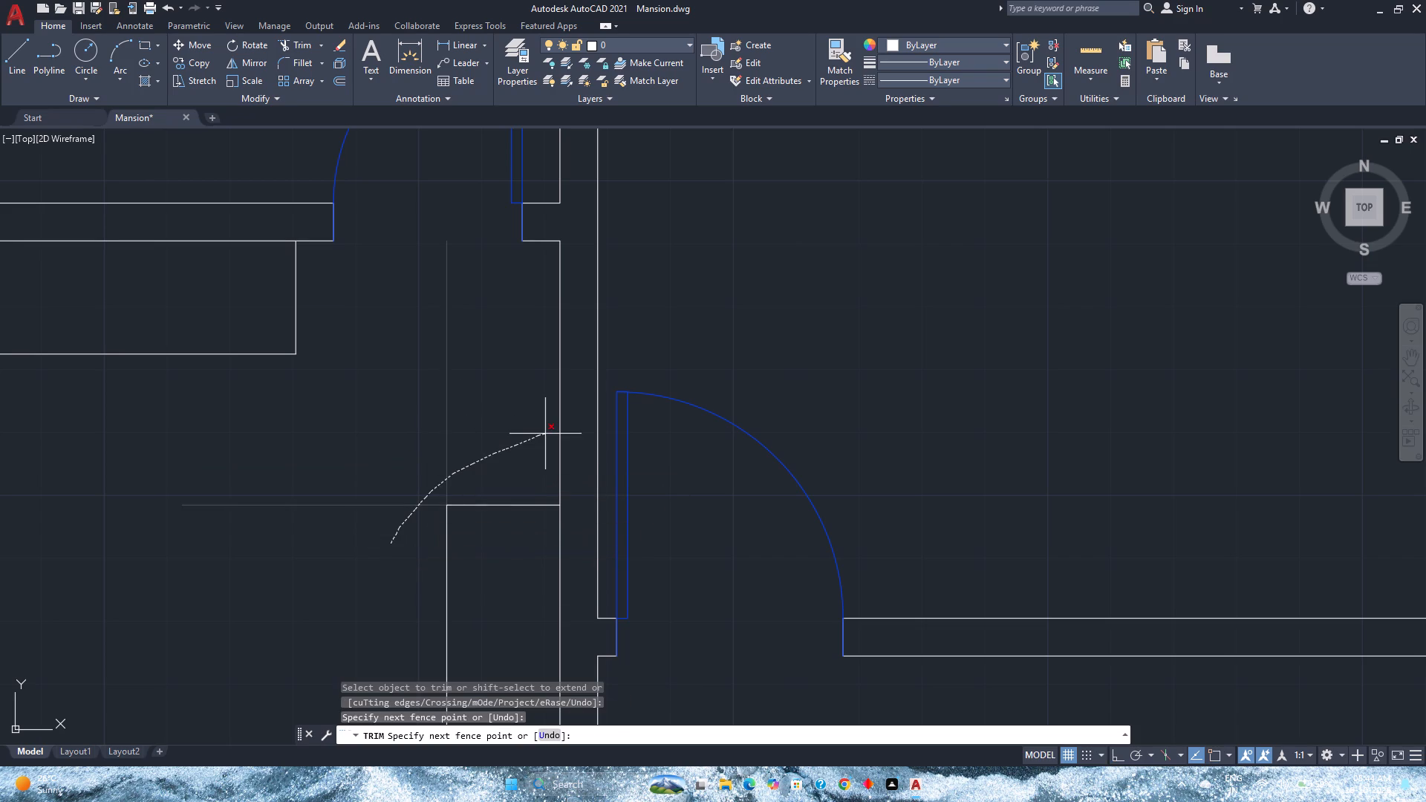
pyautogui.moveTo(545, 434); pyautogui.dragTo(535, 434)
pyautogui.scroll(-4, 535, 434)
pyautogui.press('space')
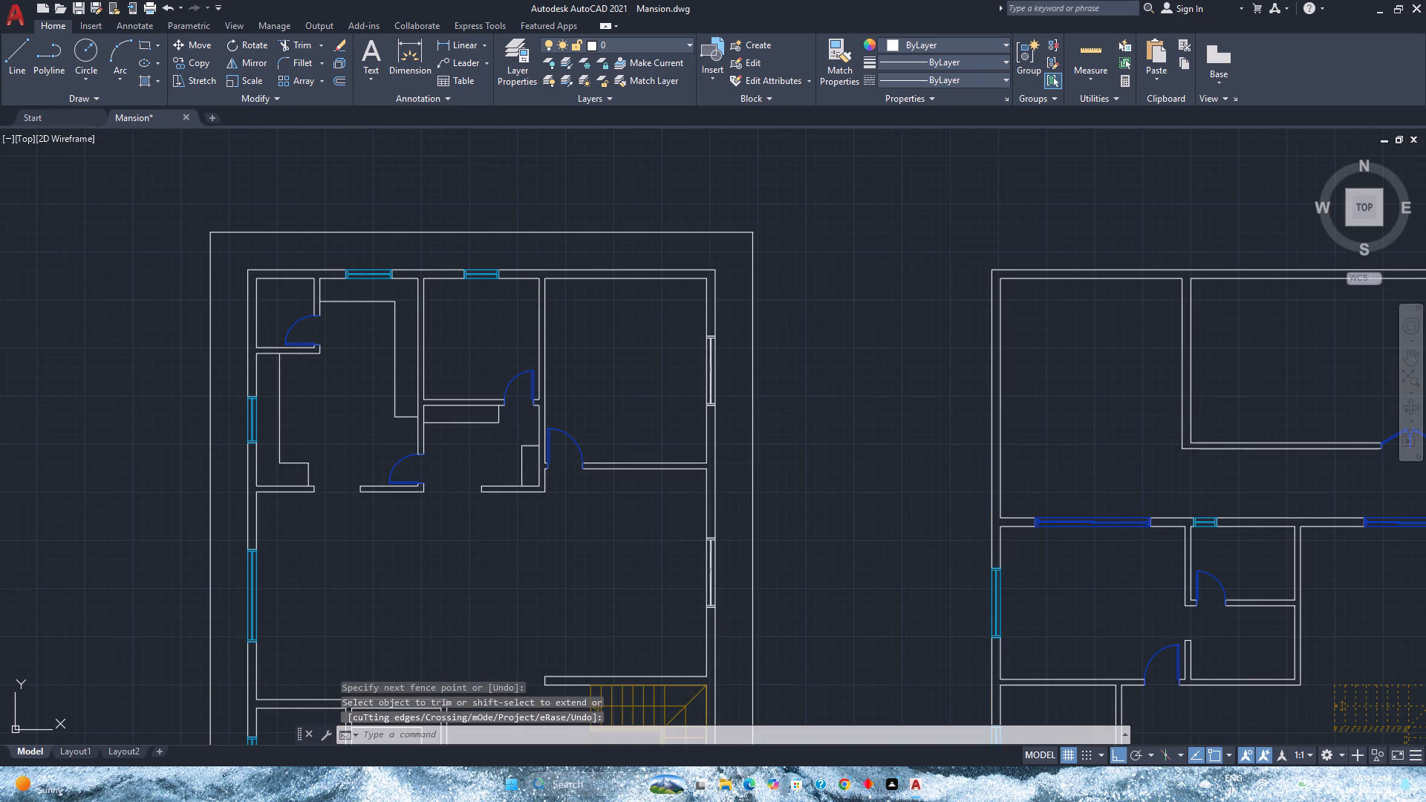
# Save the mansion drawing.
pyautogui.moveTo(533, 436); pyautogui.dragTo(432, 443, button='middle')
pyautogui.middleClick(432, 443)
pyautogui.hotkey('ctrl', 's')
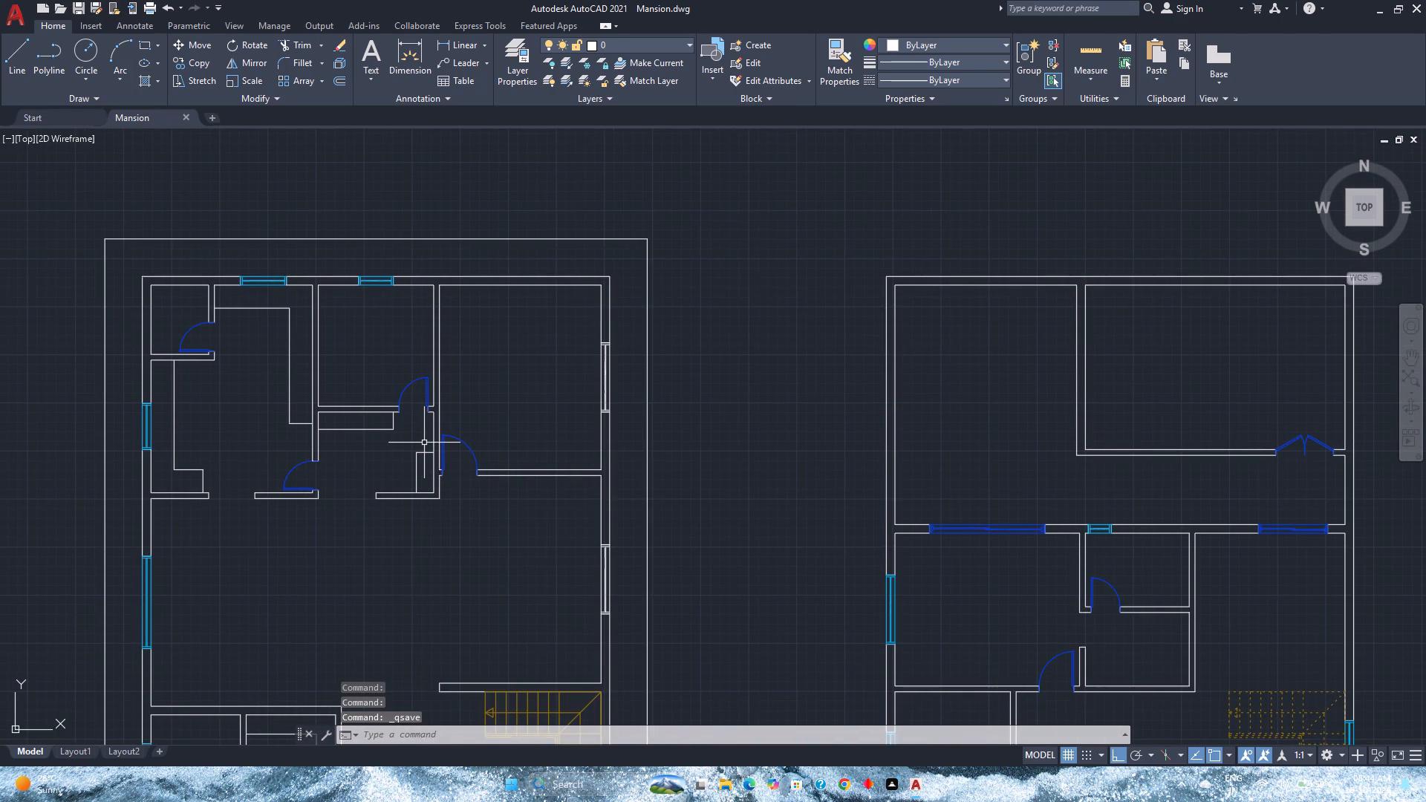
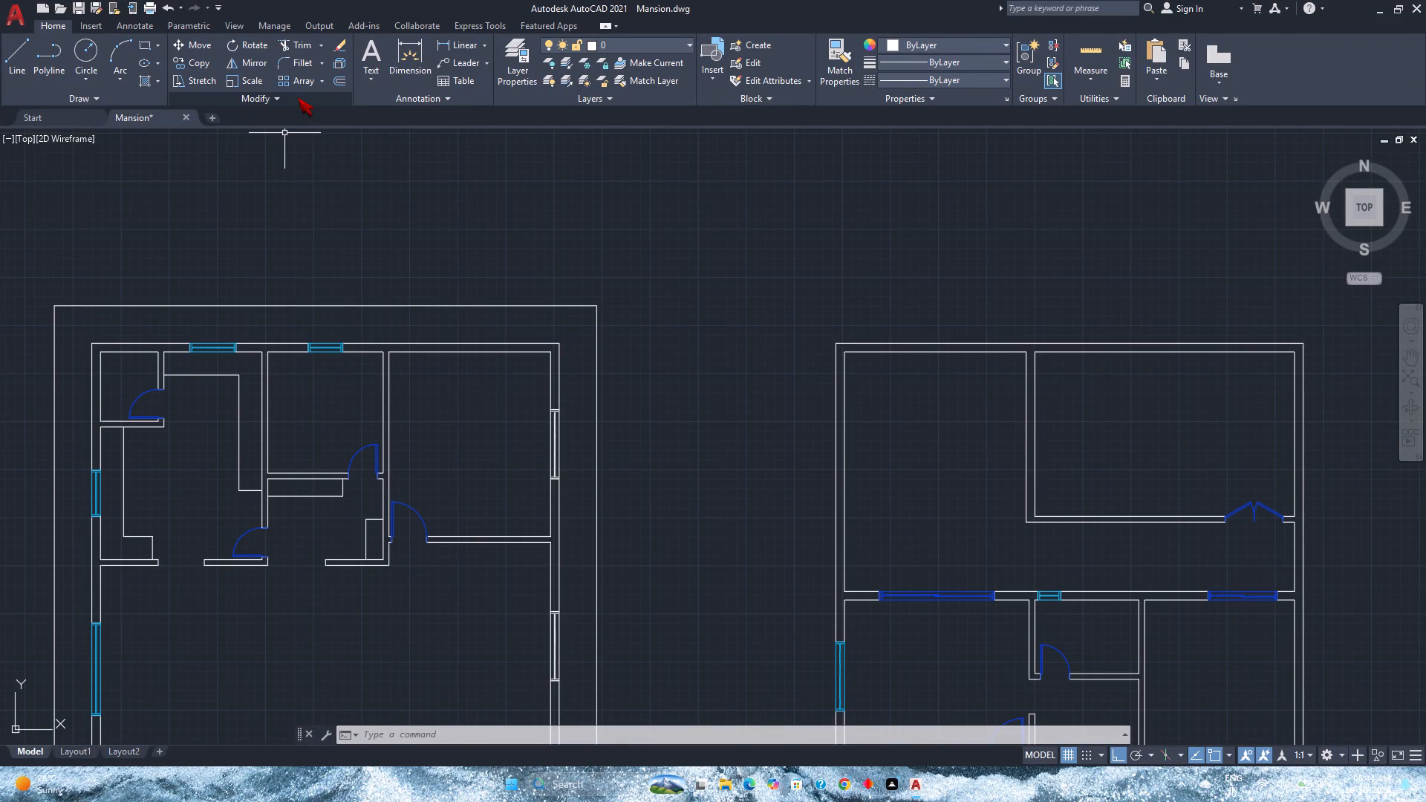
# With the offset distance set to 1'8", offset the northeast room's west wall face 2' east into the room on the first plan.
pyautogui.click(335, 82)
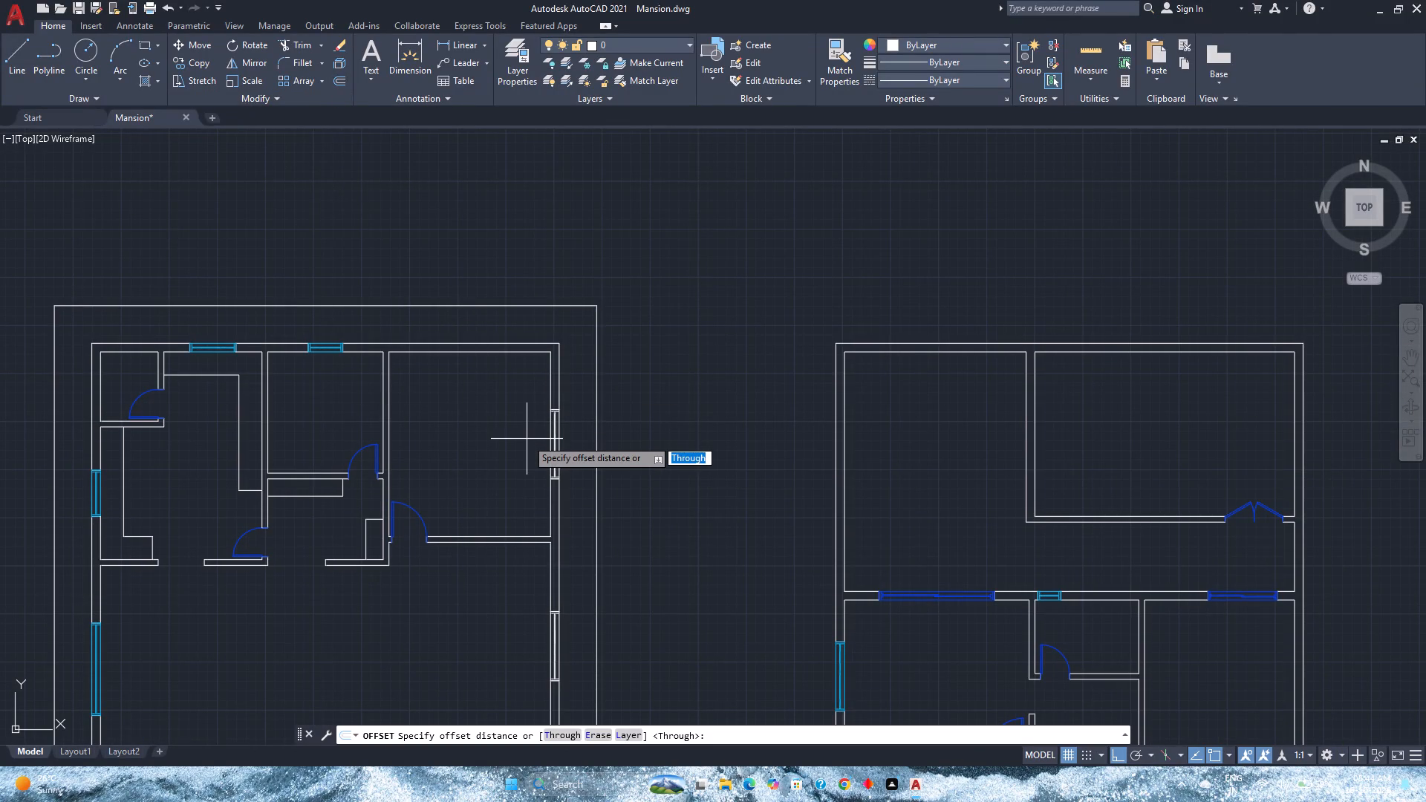
pyautogui.write('1\'8"')
pyautogui.press('Return')
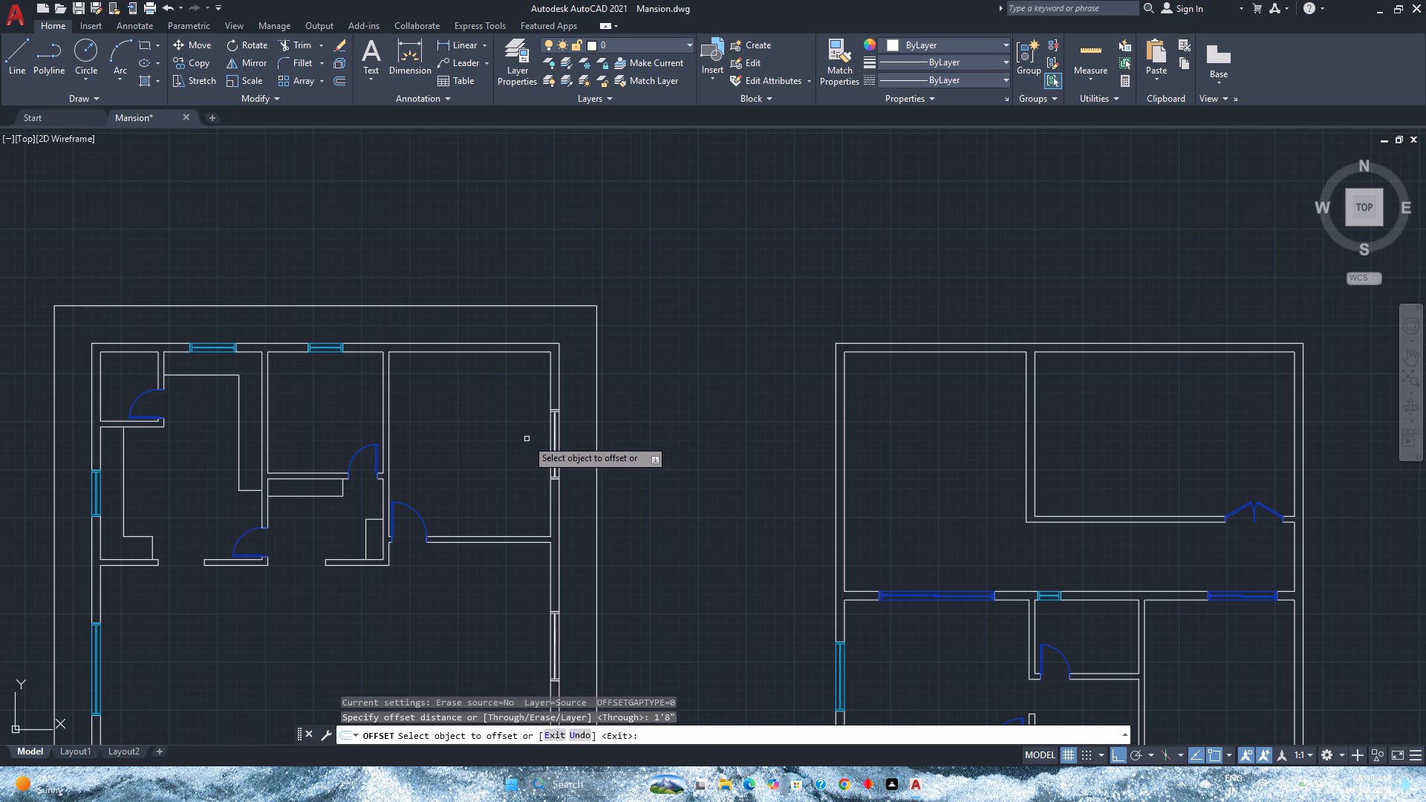
pyautogui.click(387, 453)
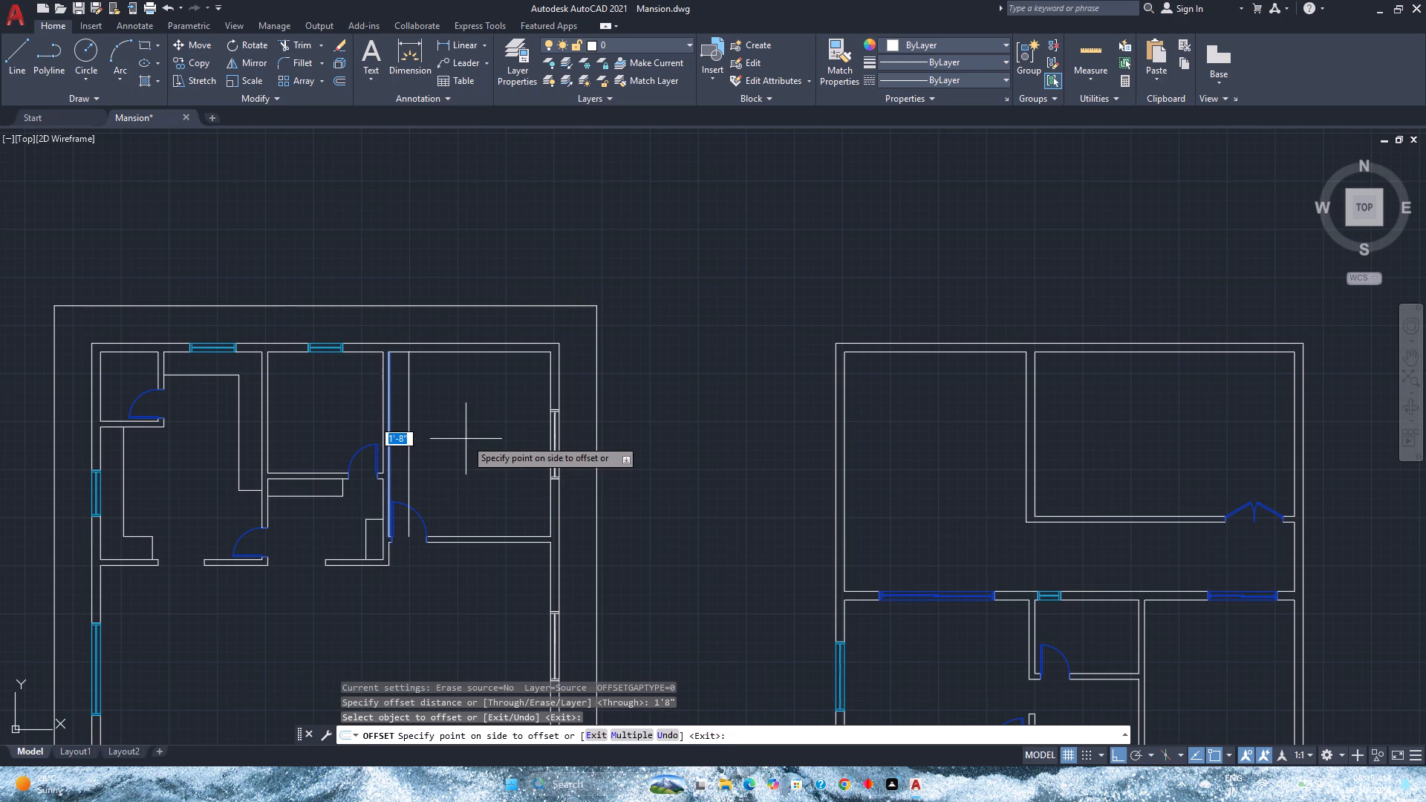
pyautogui.write("2'")
pyautogui.press('Return')
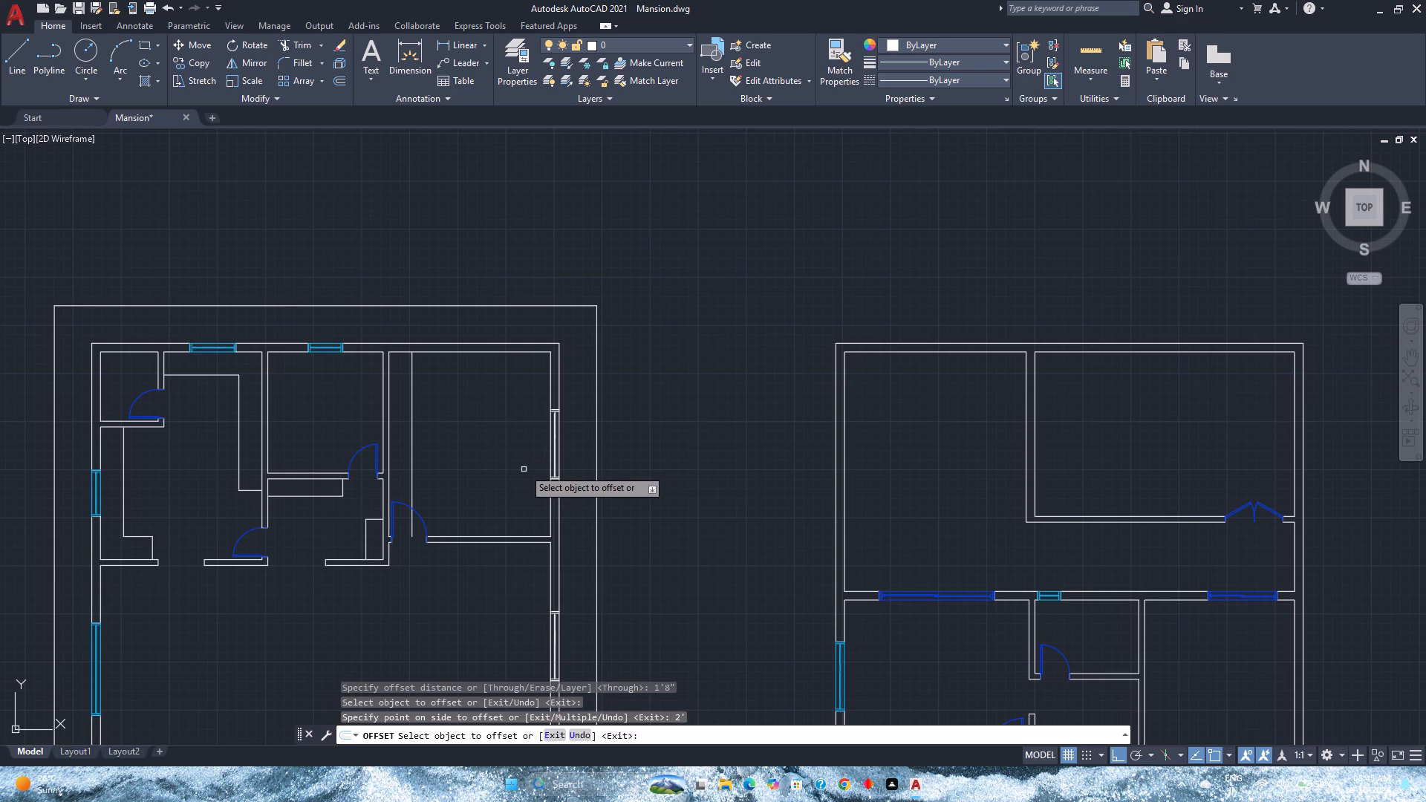
# Offset the inner face of the same room's east wall, south of the window, 1'8" west into the room.
pyautogui.click(550, 515)
pyautogui.click(505, 514)
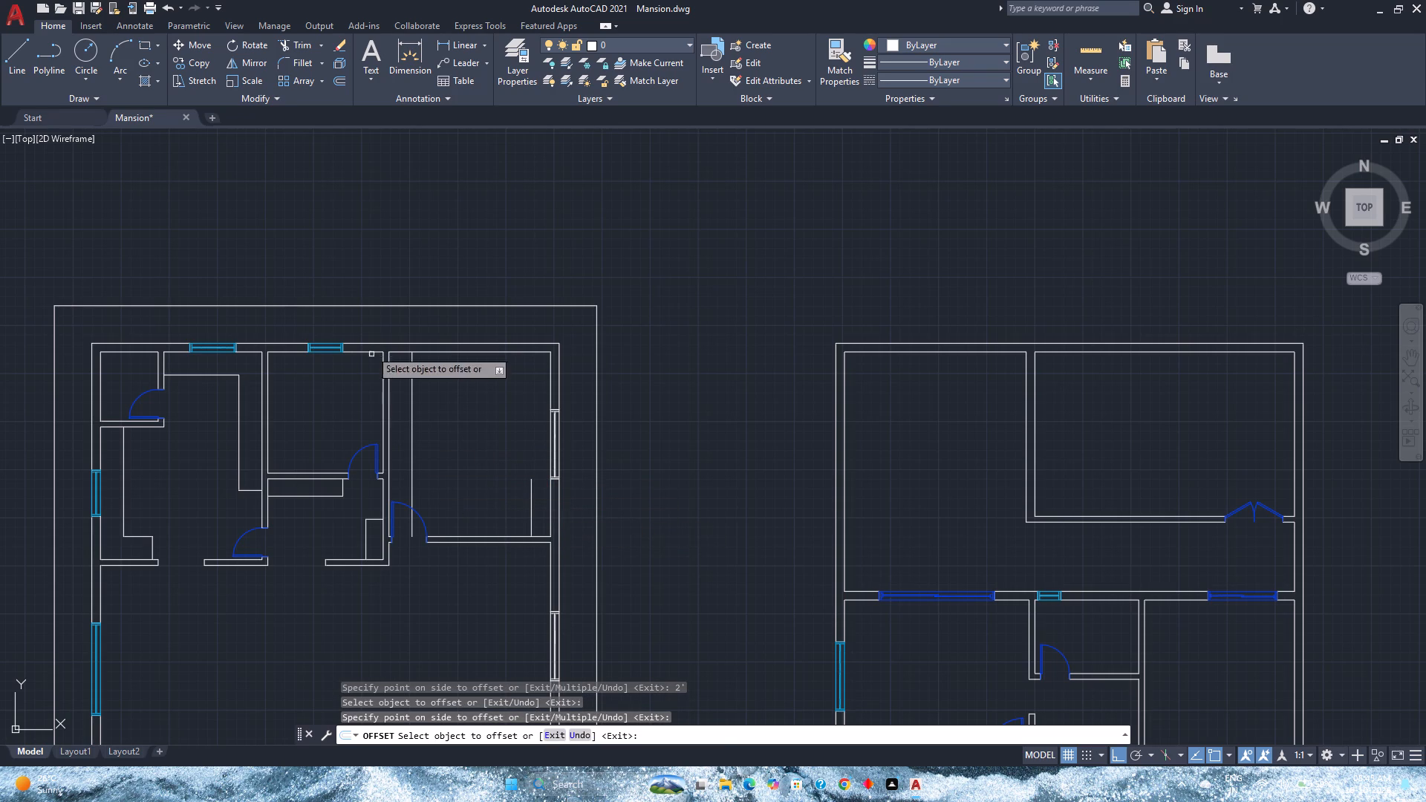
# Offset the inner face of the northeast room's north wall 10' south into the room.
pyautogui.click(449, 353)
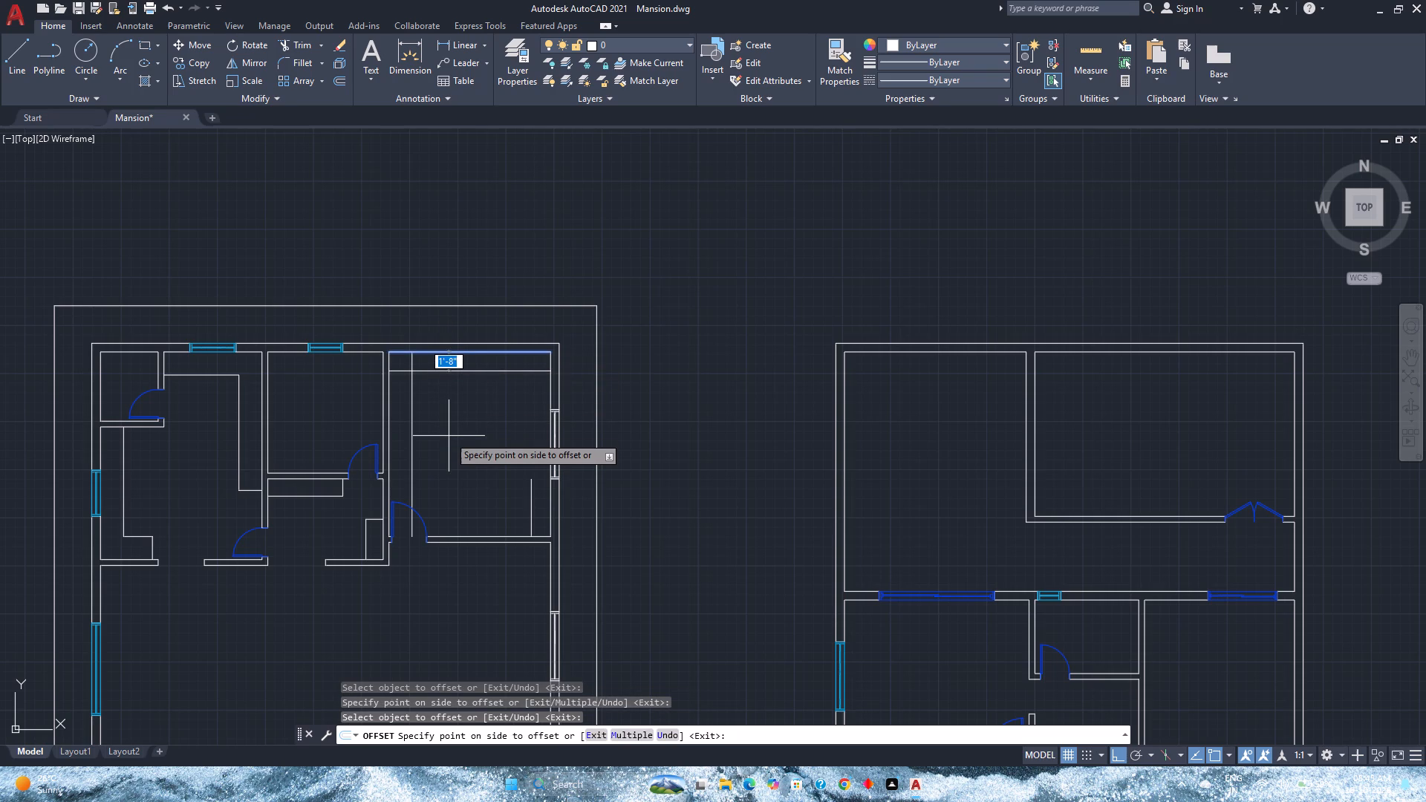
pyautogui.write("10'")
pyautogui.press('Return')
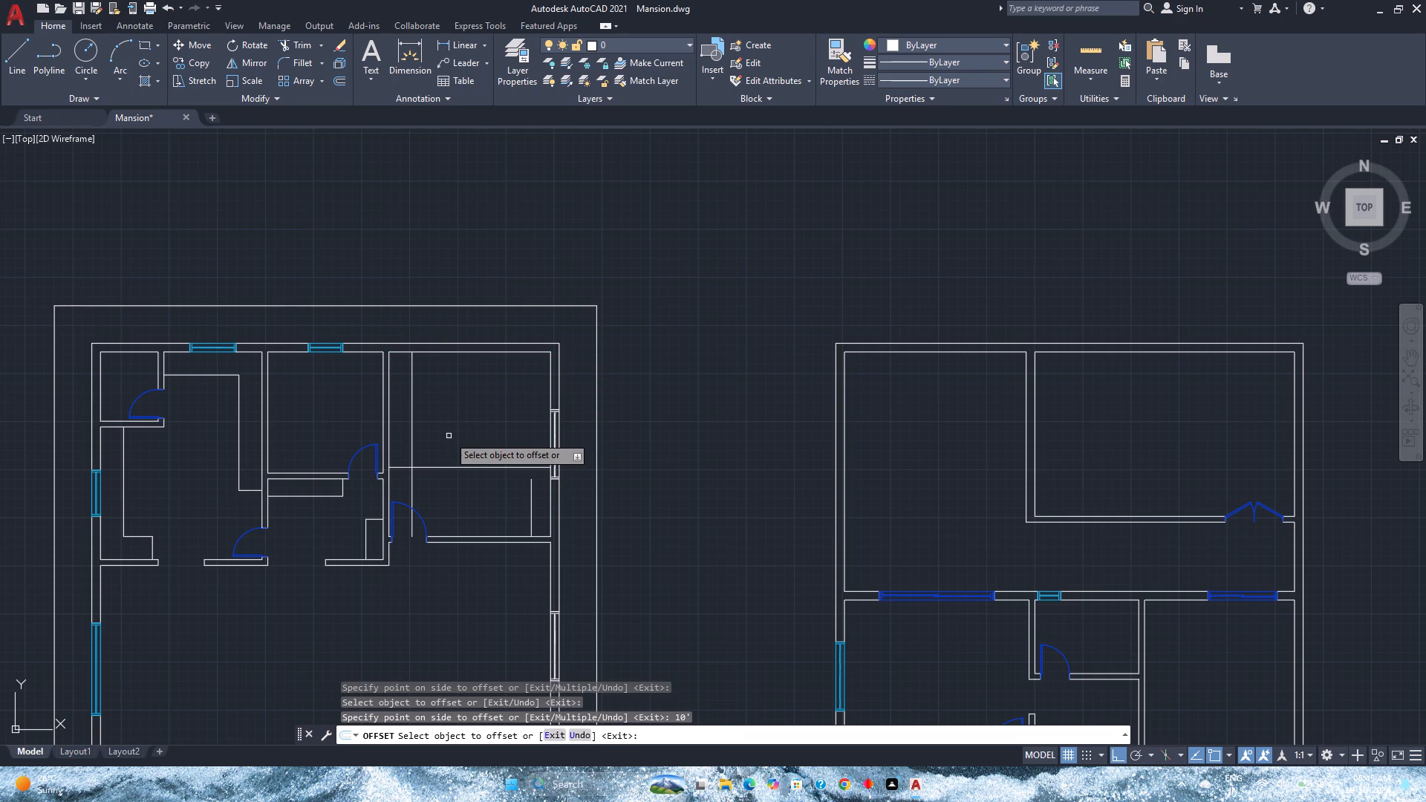
# Offset the inner face of the northeast room's north wall 8' south into the room.
pyautogui.click(426, 351)
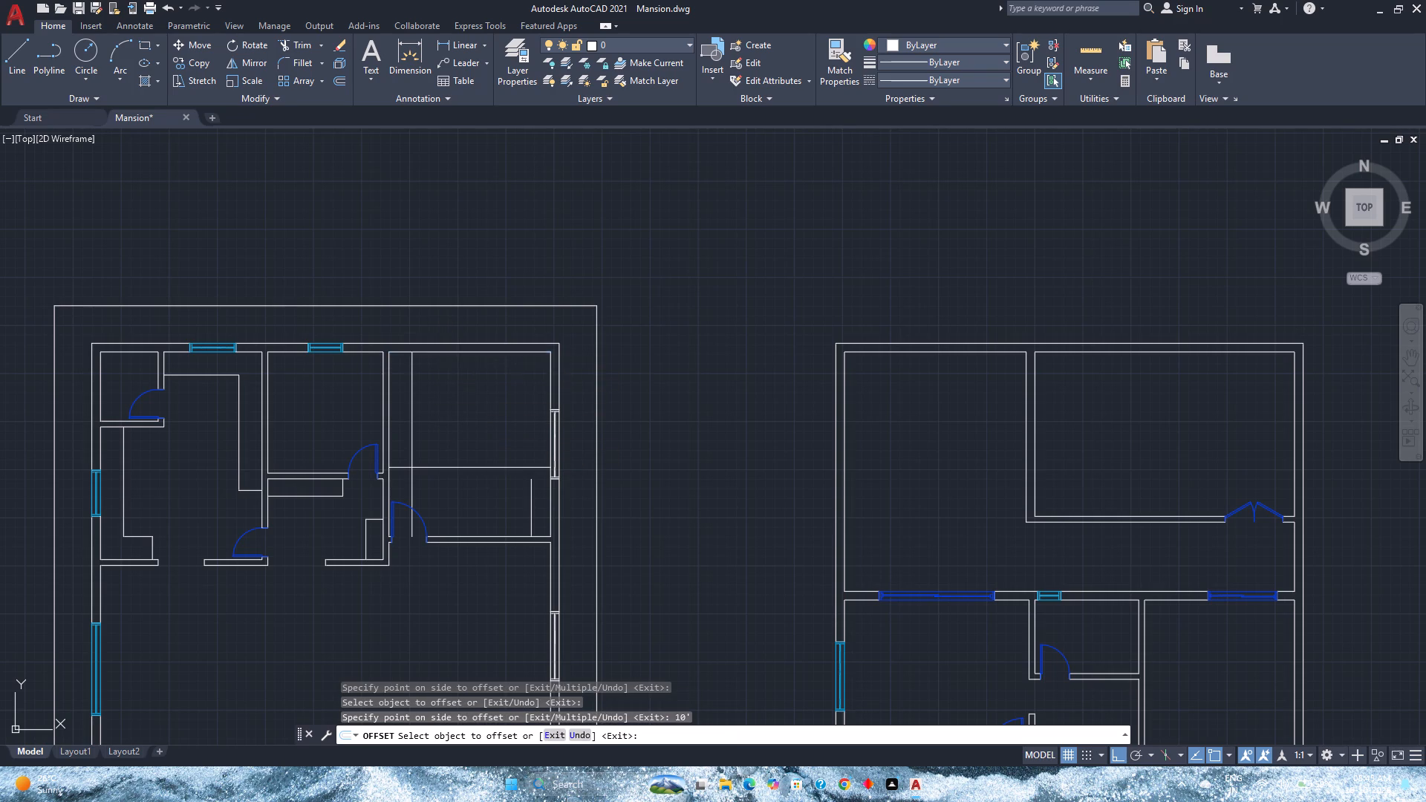
pyautogui.write("8'")
pyautogui.press('Return')
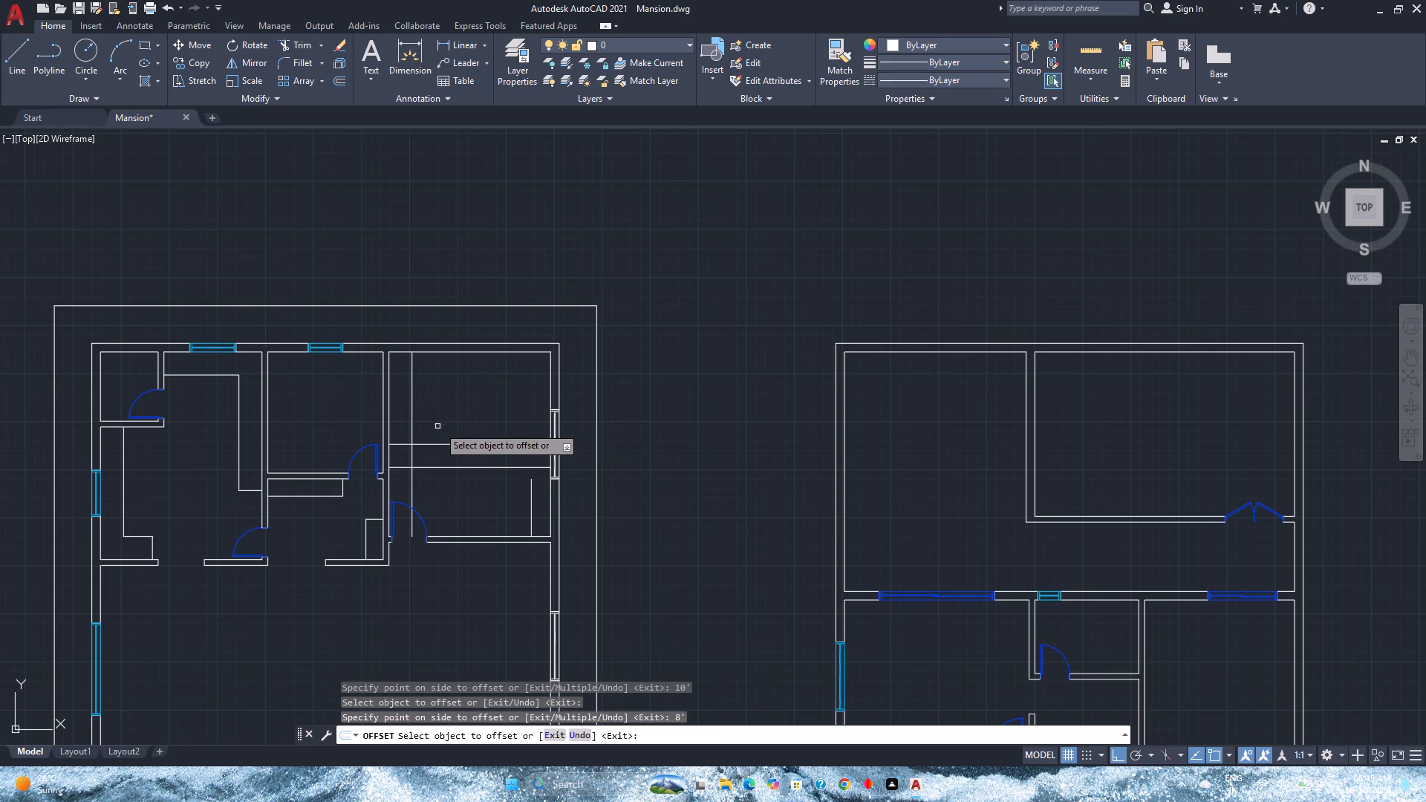
pyautogui.press('space')
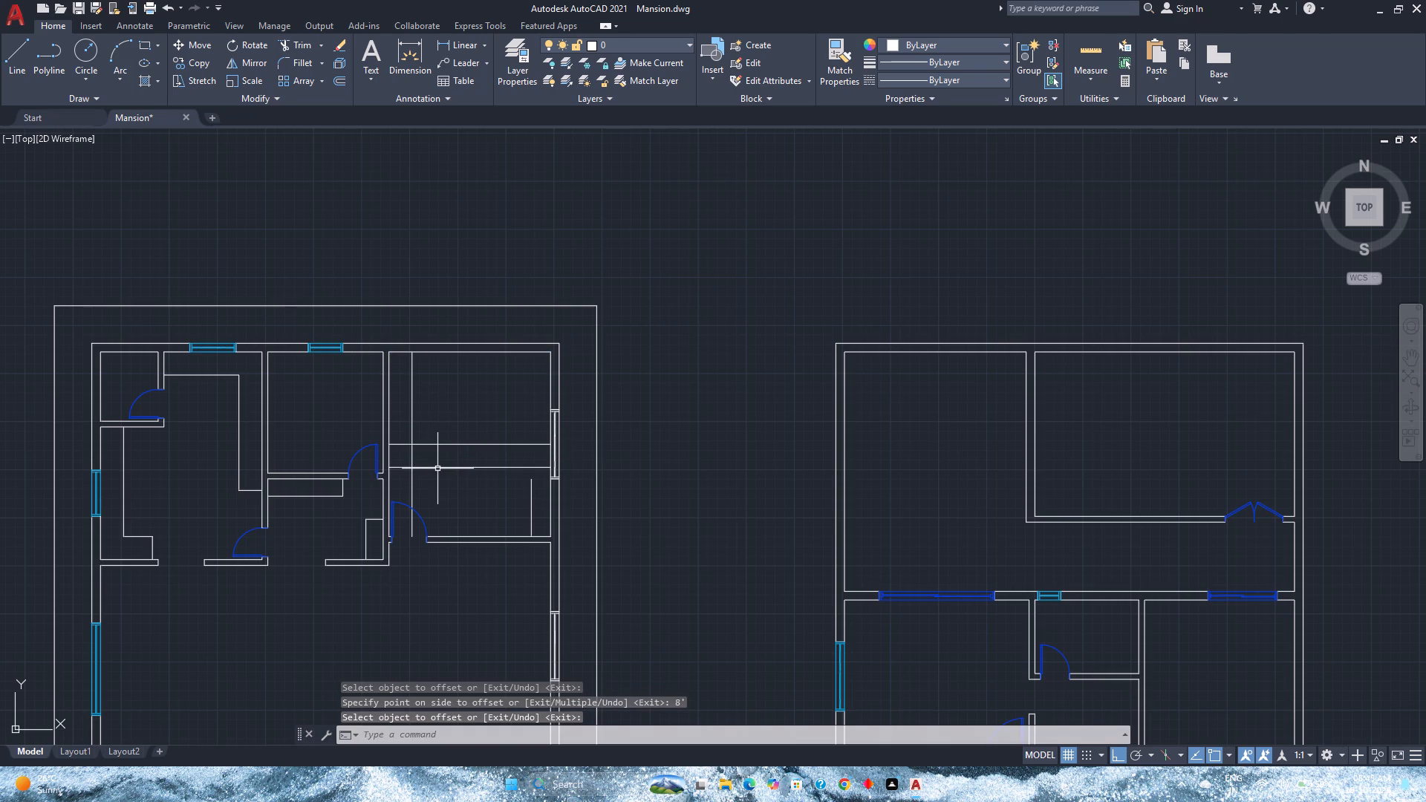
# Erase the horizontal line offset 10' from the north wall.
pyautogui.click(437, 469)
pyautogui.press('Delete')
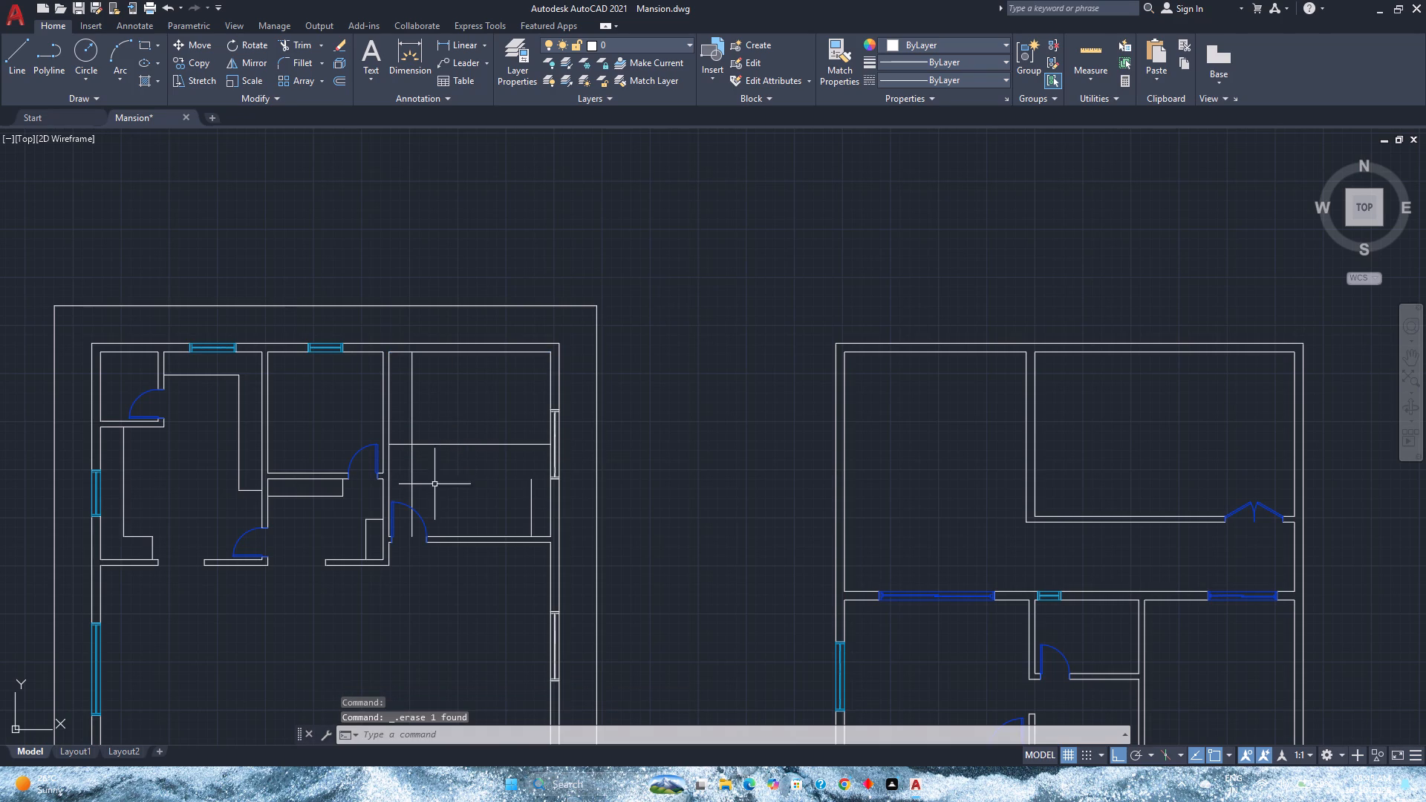
# Trim the 2' and 8' offset lines beyond their intersection to leave a closed built-in outline in the room's northwest corner.
pyautogui.write('tr')
pyautogui.press('Return')
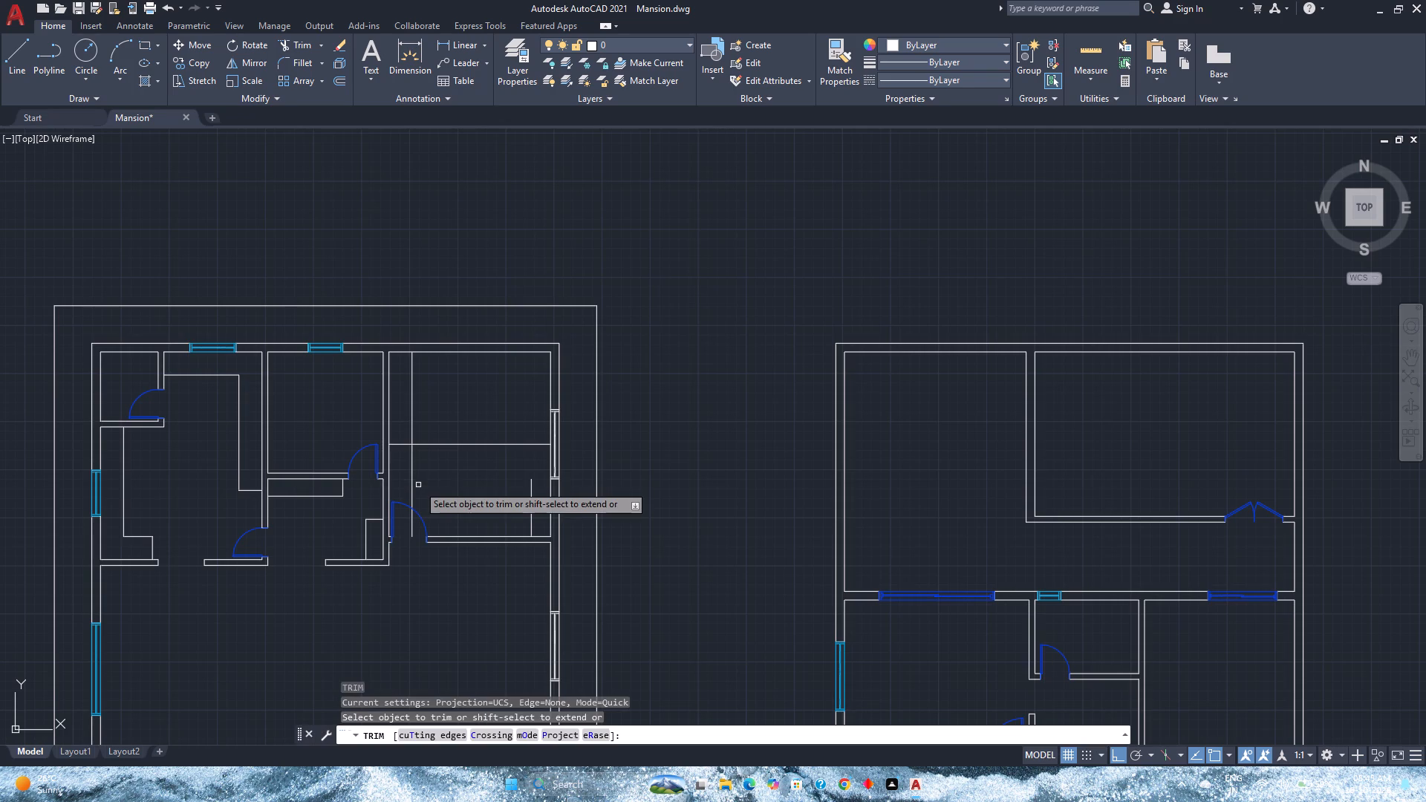
pyautogui.scroll(6, 417, 465)
pyautogui.click(416, 462)
pyautogui.click(258, 445)
pyautogui.scroll(-3, 258, 443)
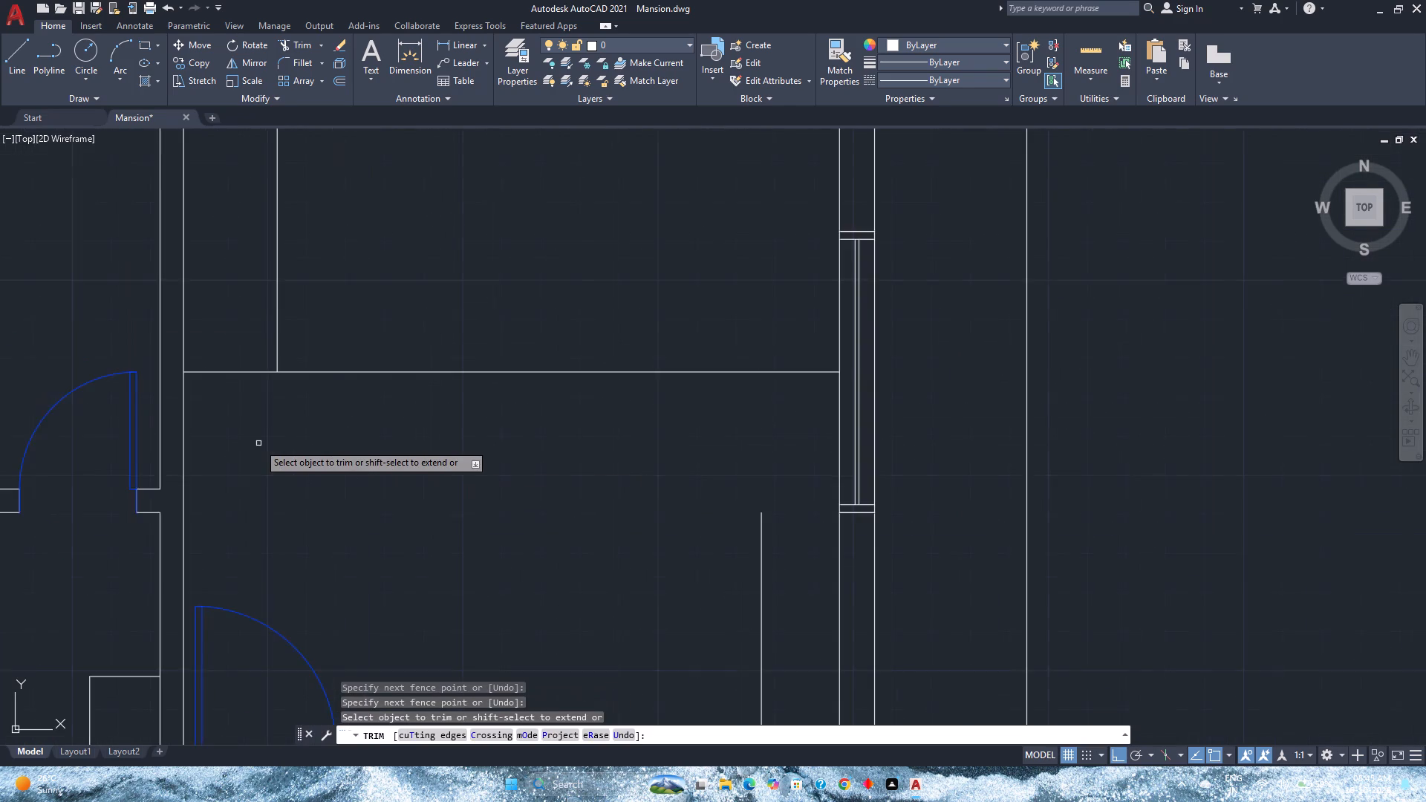
pyautogui.scroll(-3, 261, 442)
pyautogui.click(352, 382)
pyautogui.click(345, 436)
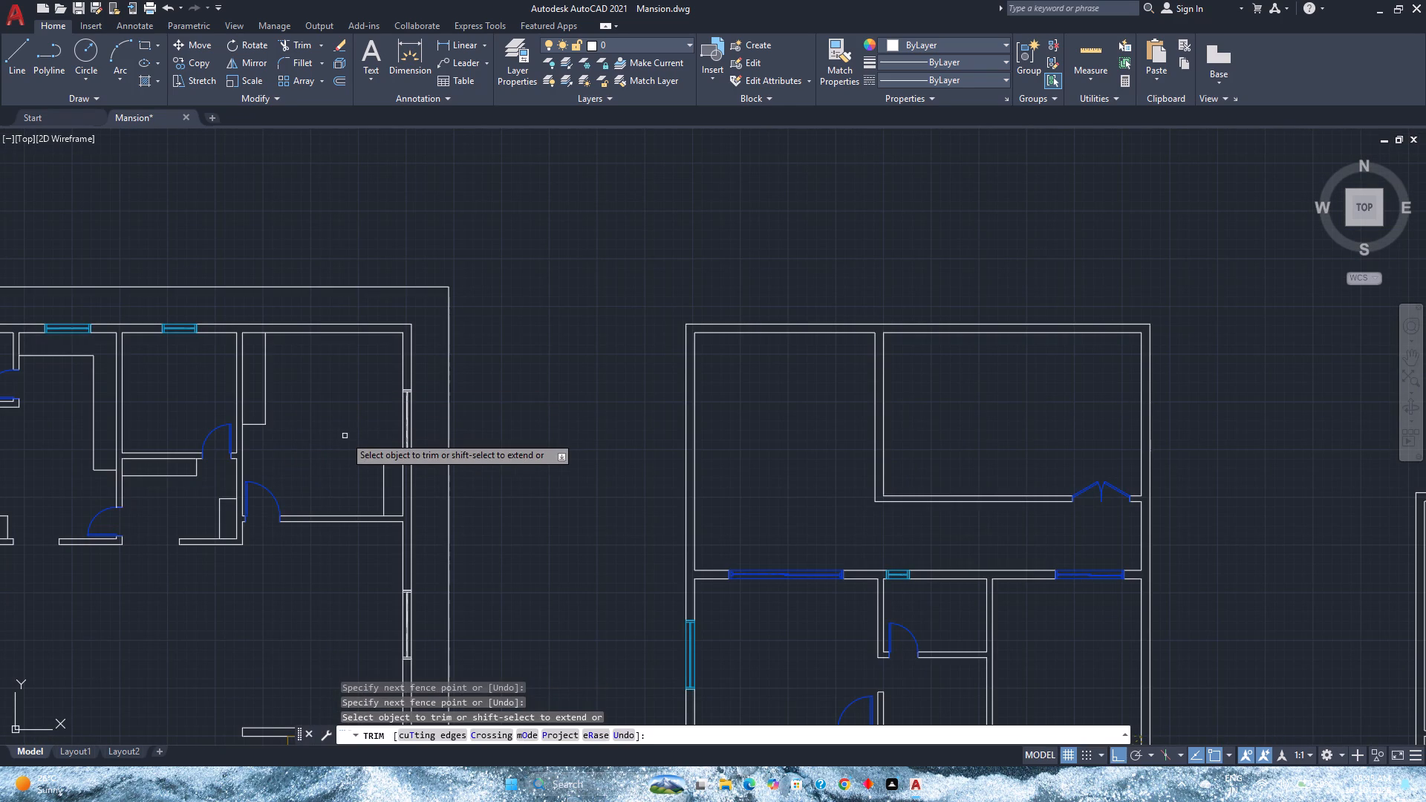
pyautogui.press('space')
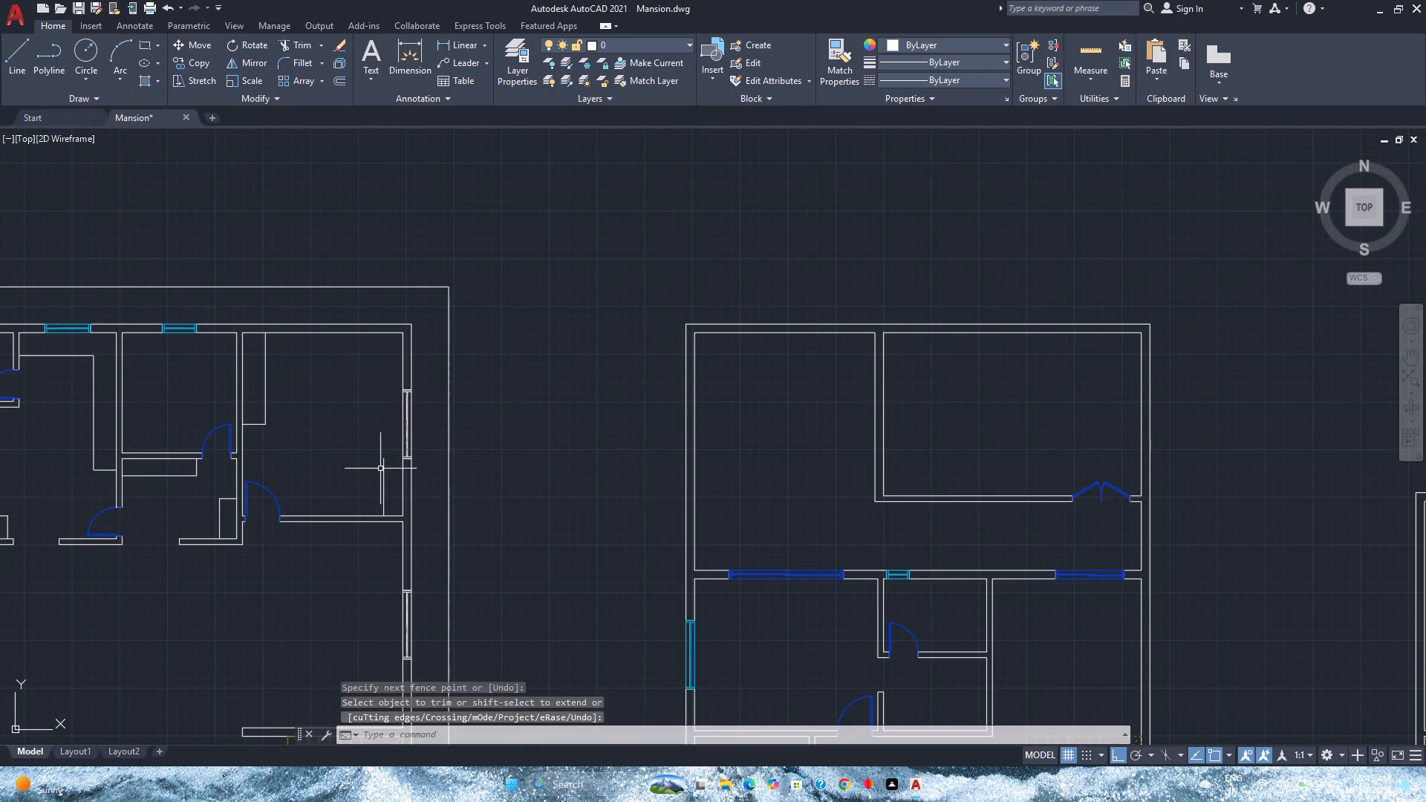
# Measure the vertical line offset from the east wall and its spacing from that wall.
pyautogui.click(382, 467)
pyautogui.scroll(2, 382, 467)
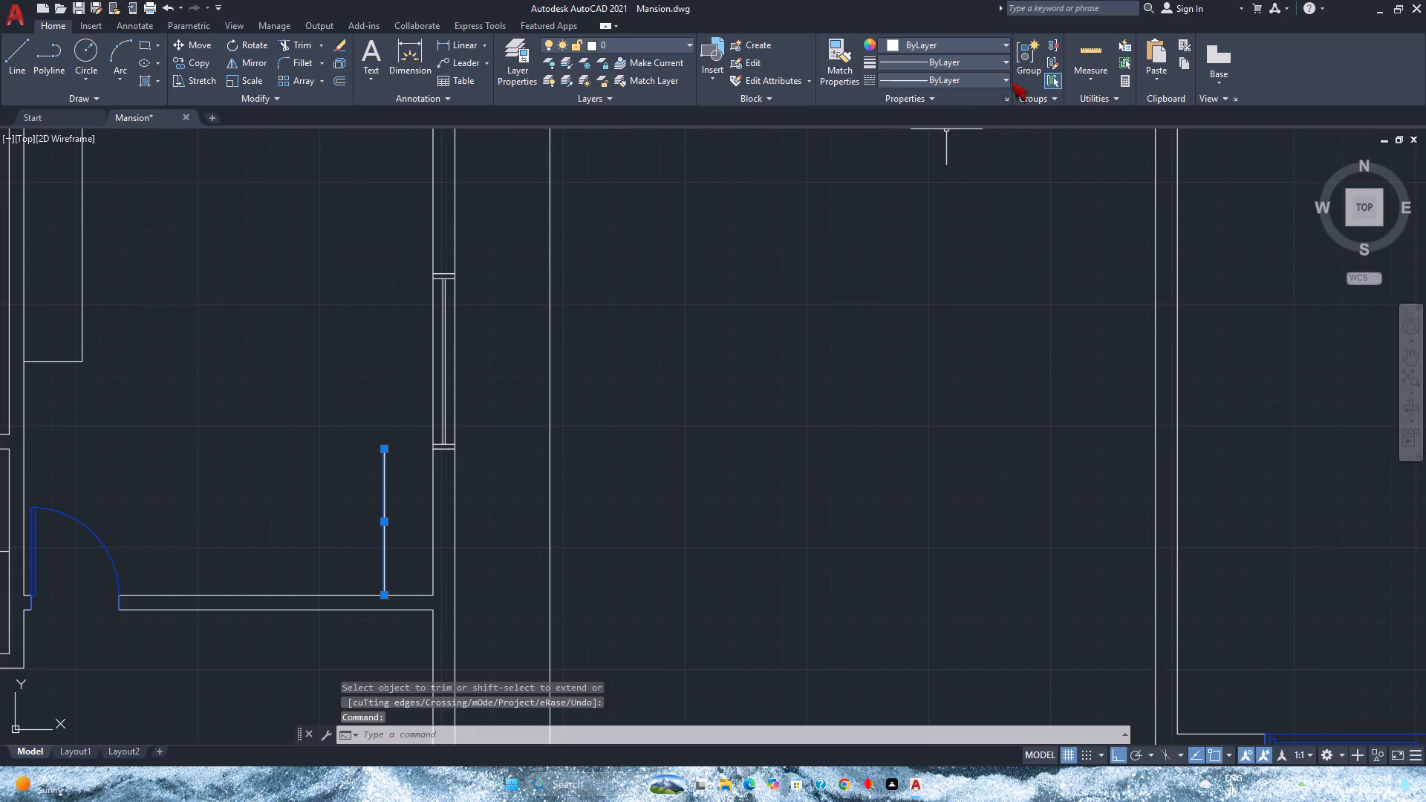
pyautogui.click(1082, 53)
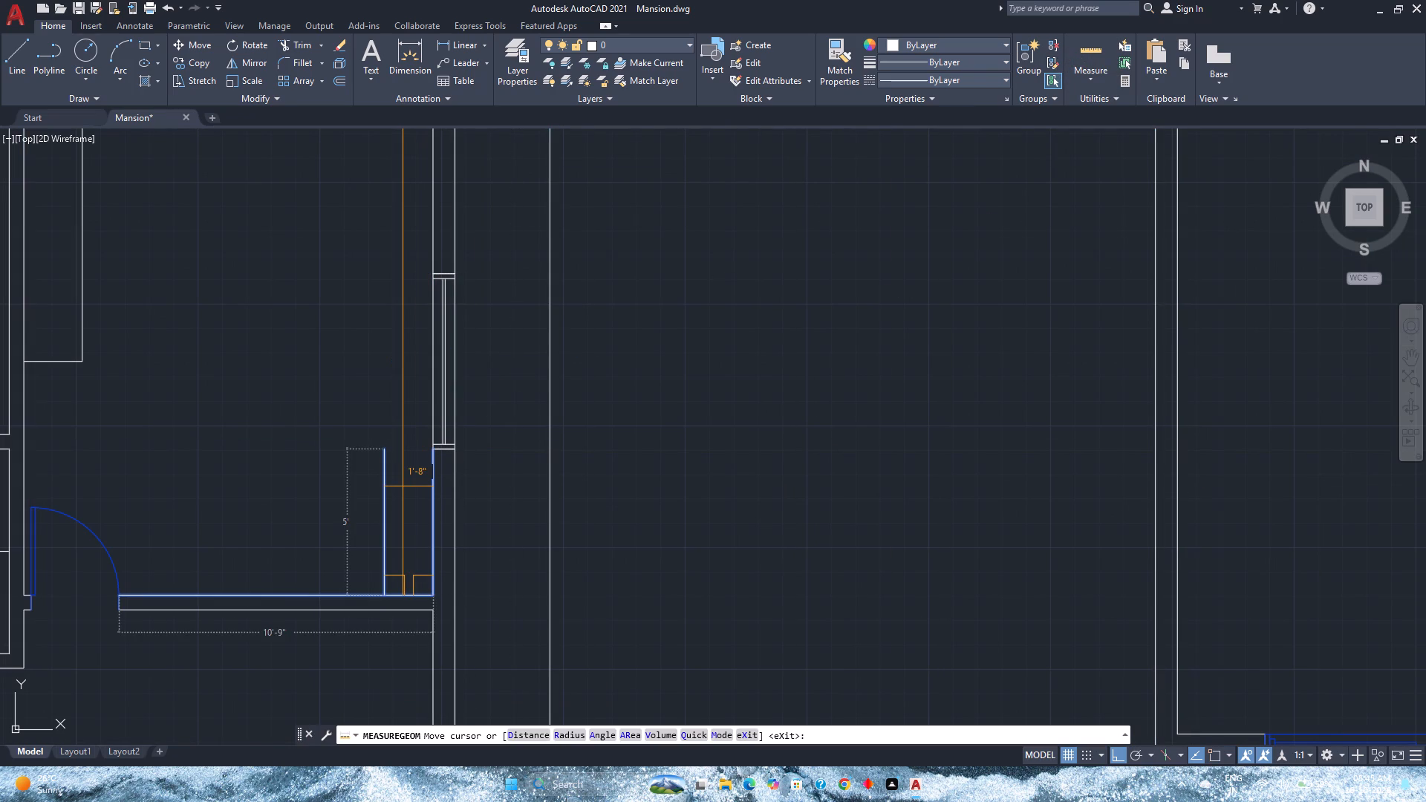
pyautogui.press('Escape')
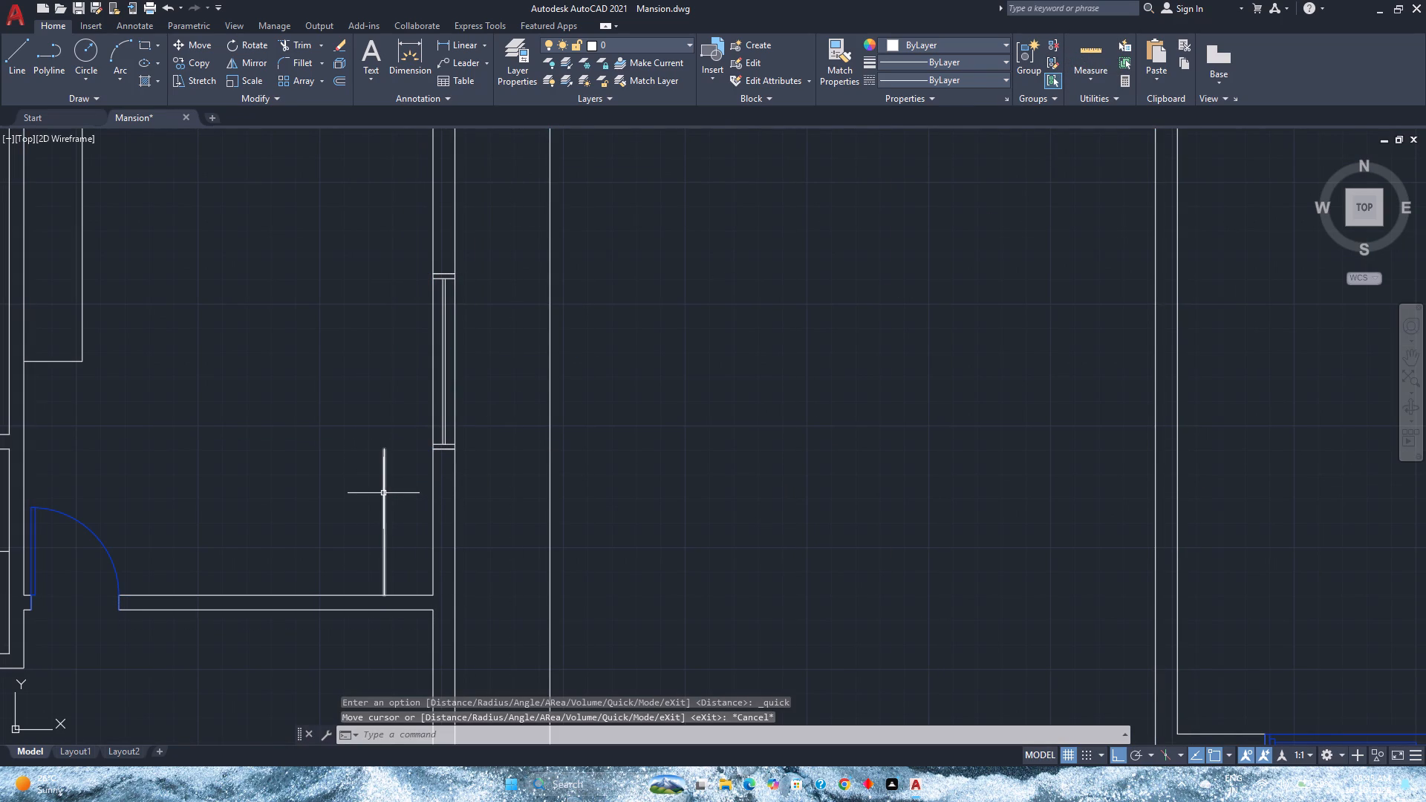
# Draw a horizontal line from the offset line's north end to the east wall, closing the built-in outline in the southeast corner.
pyautogui.click(22, 66)
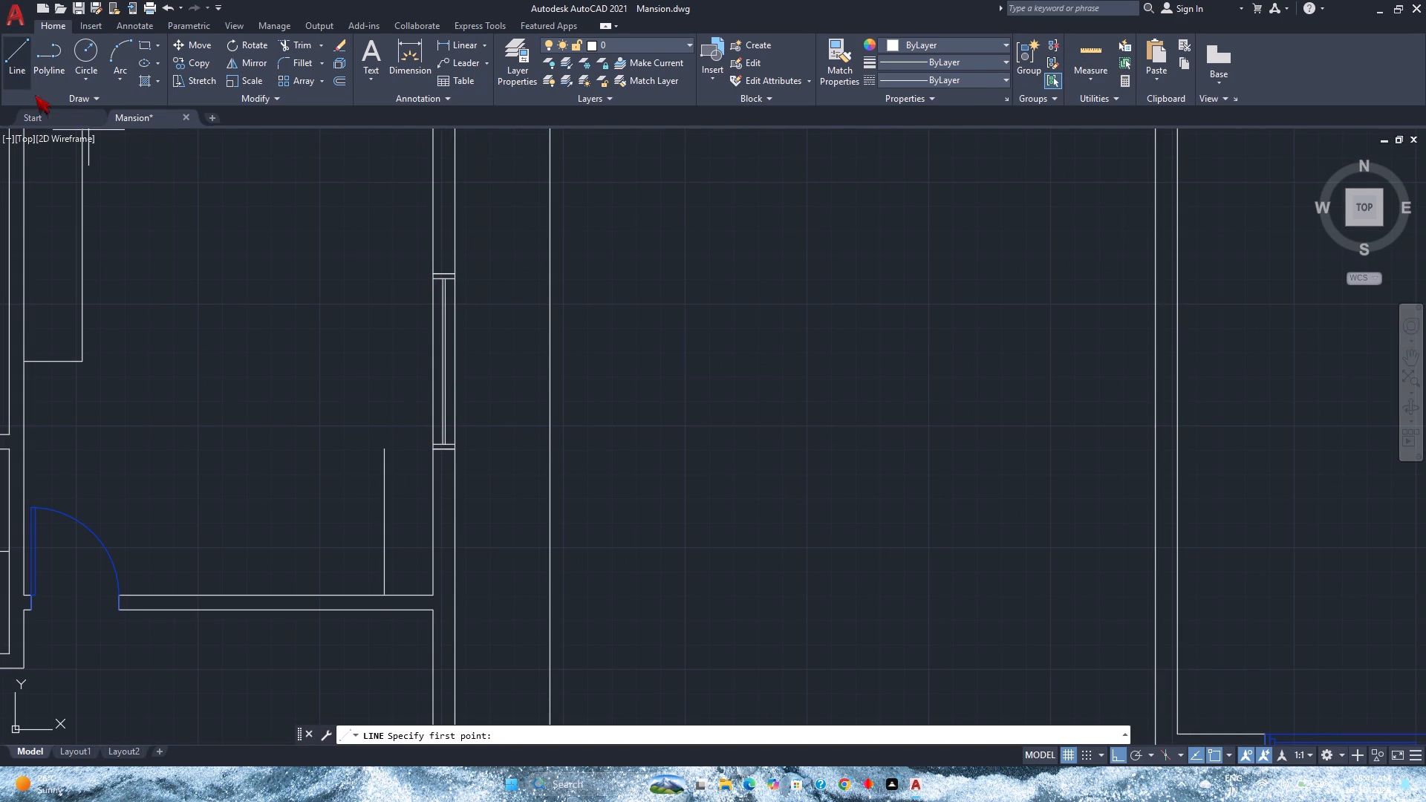
pyautogui.click(383, 451)
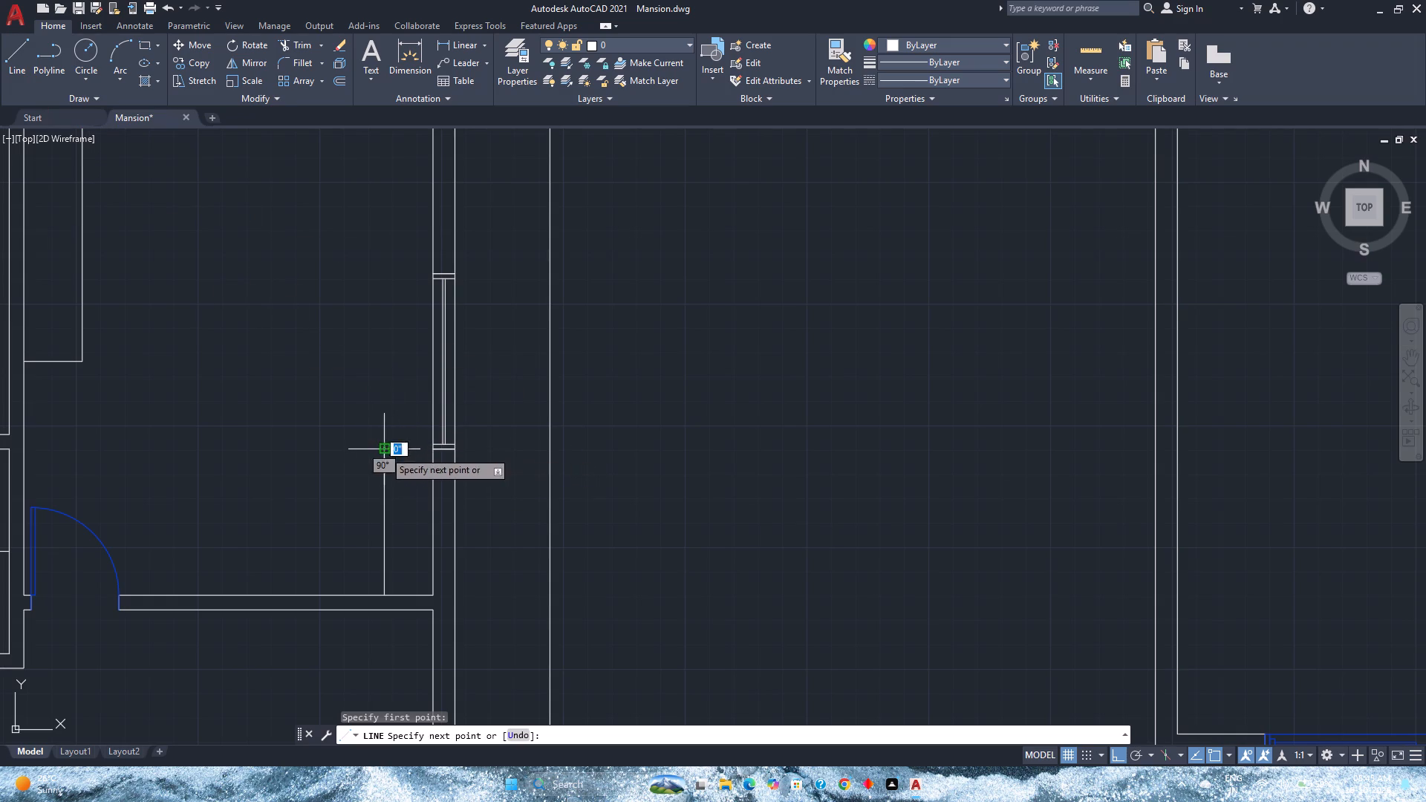
pyautogui.click(432, 454)
pyautogui.press('Escape')
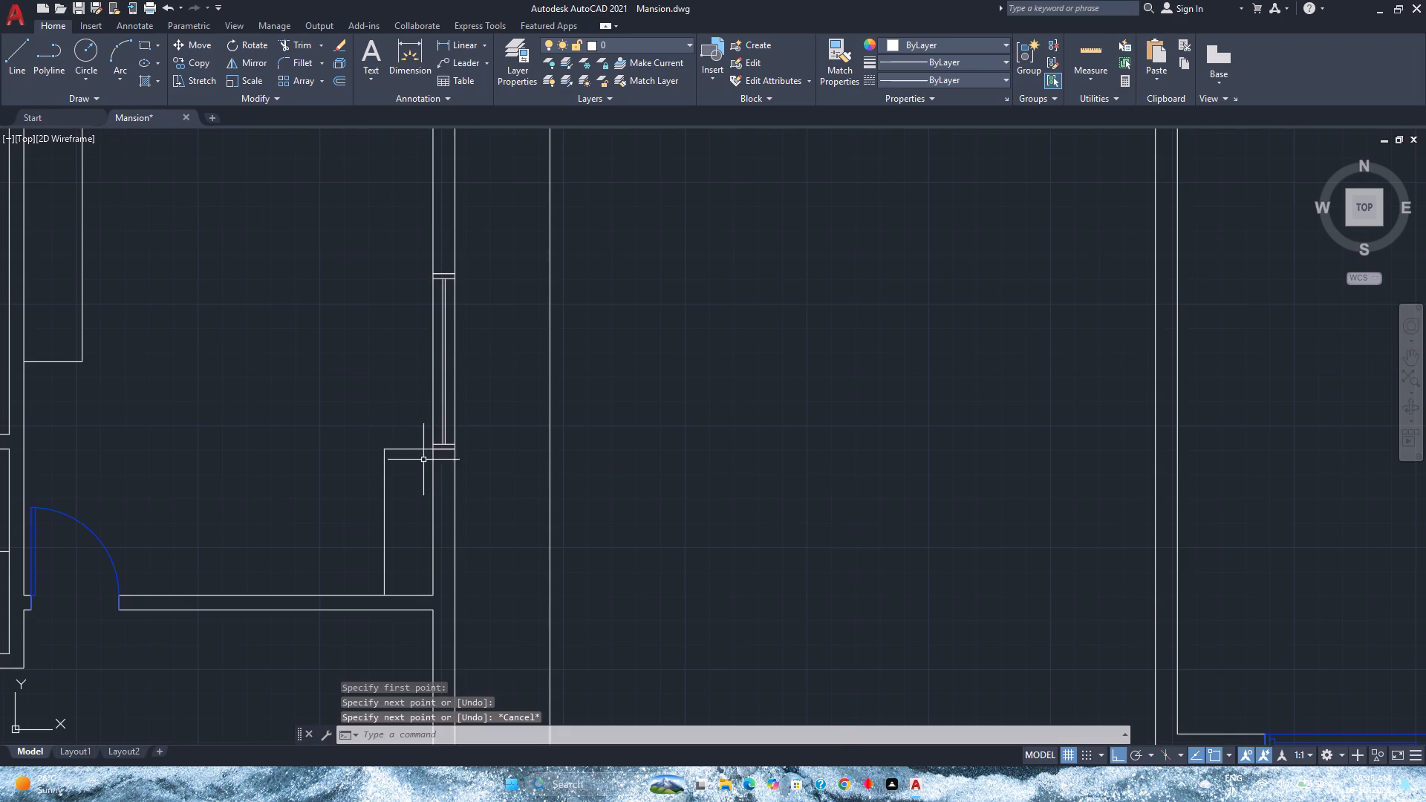
# Save the mansion drawing.
pyautogui.scroll(-1, 282, 460)
pyautogui.moveTo(282, 460); pyautogui.dragTo(340, 480, button='middle')
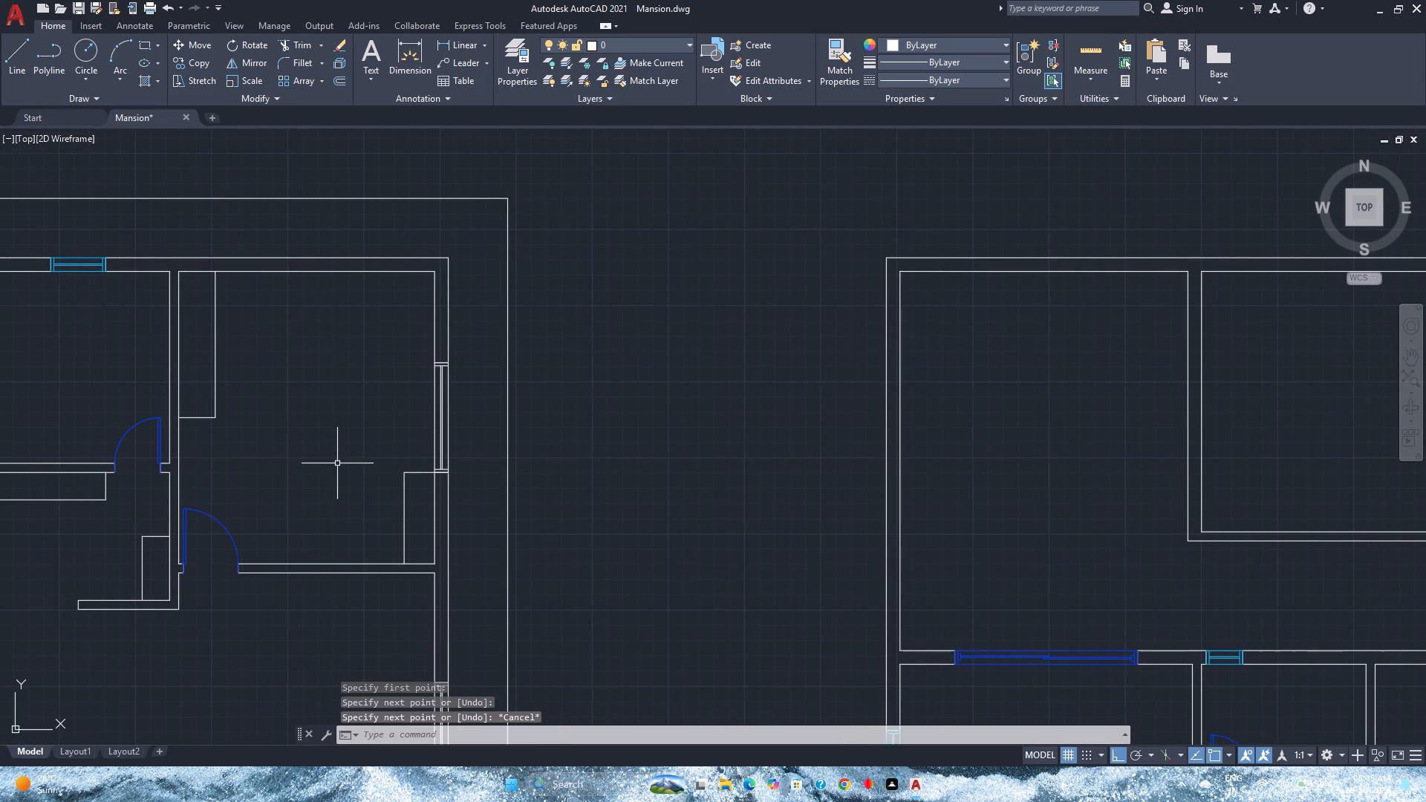
pyautogui.scroll(-3, 337, 463)
pyautogui.moveTo(336, 459); pyautogui.dragTo(408, 400, button='middle')
pyautogui.hotkey('ctrl', 's')
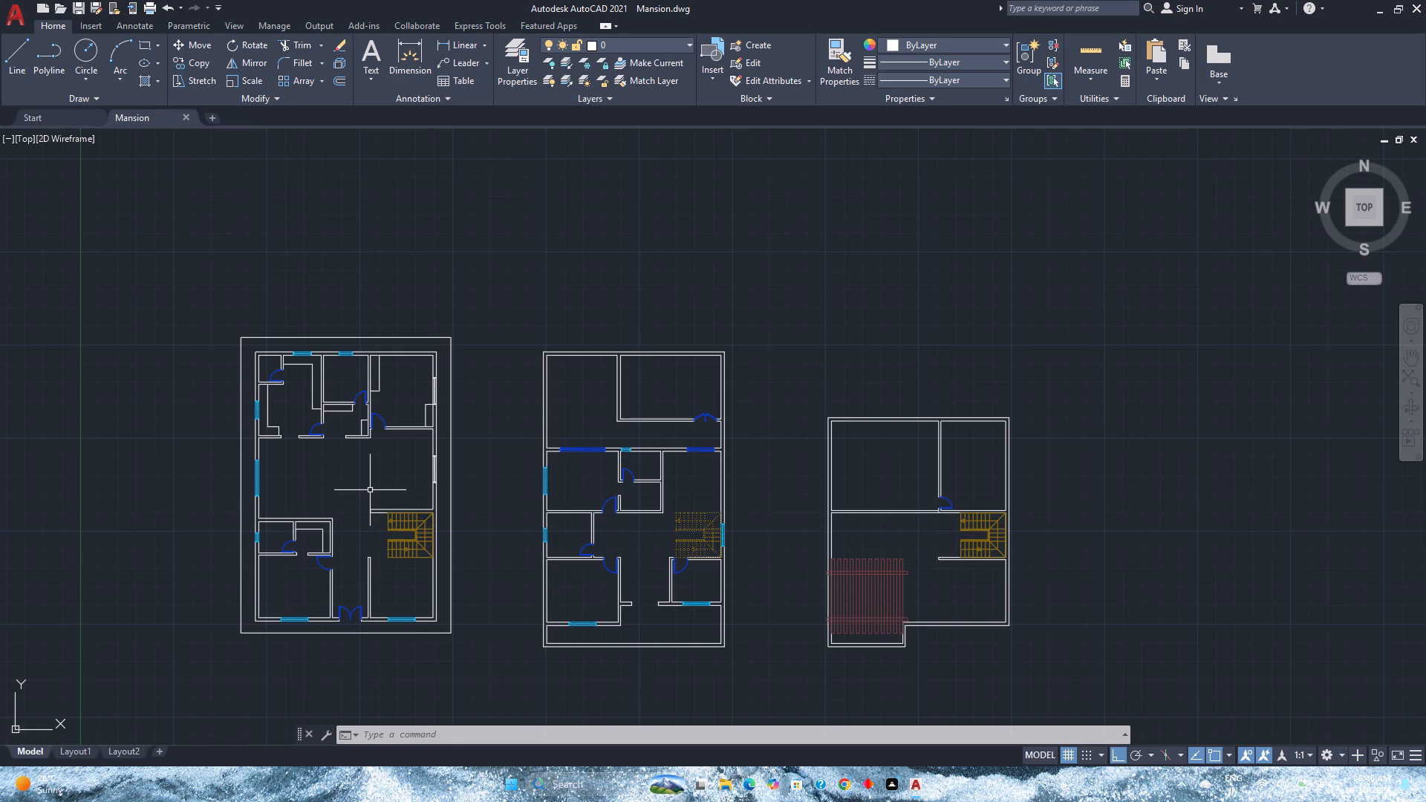
# Move the south line of the outer boundary around the first plan south, level with the second plan's southern edge.
pyautogui.moveTo(423, 523); pyautogui.dragTo(446, 437, button='middle')
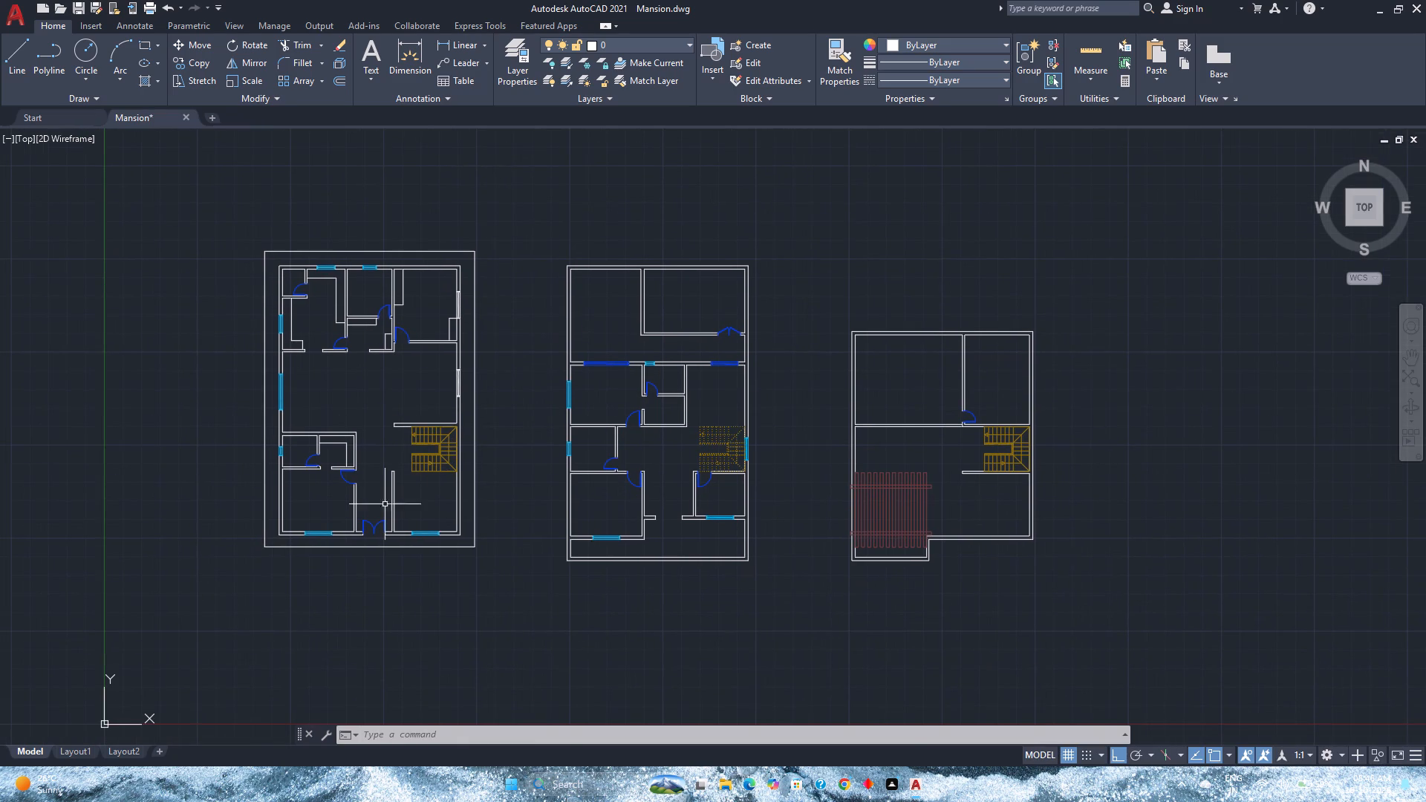
pyautogui.click(365, 546)
pyautogui.click(366, 548)
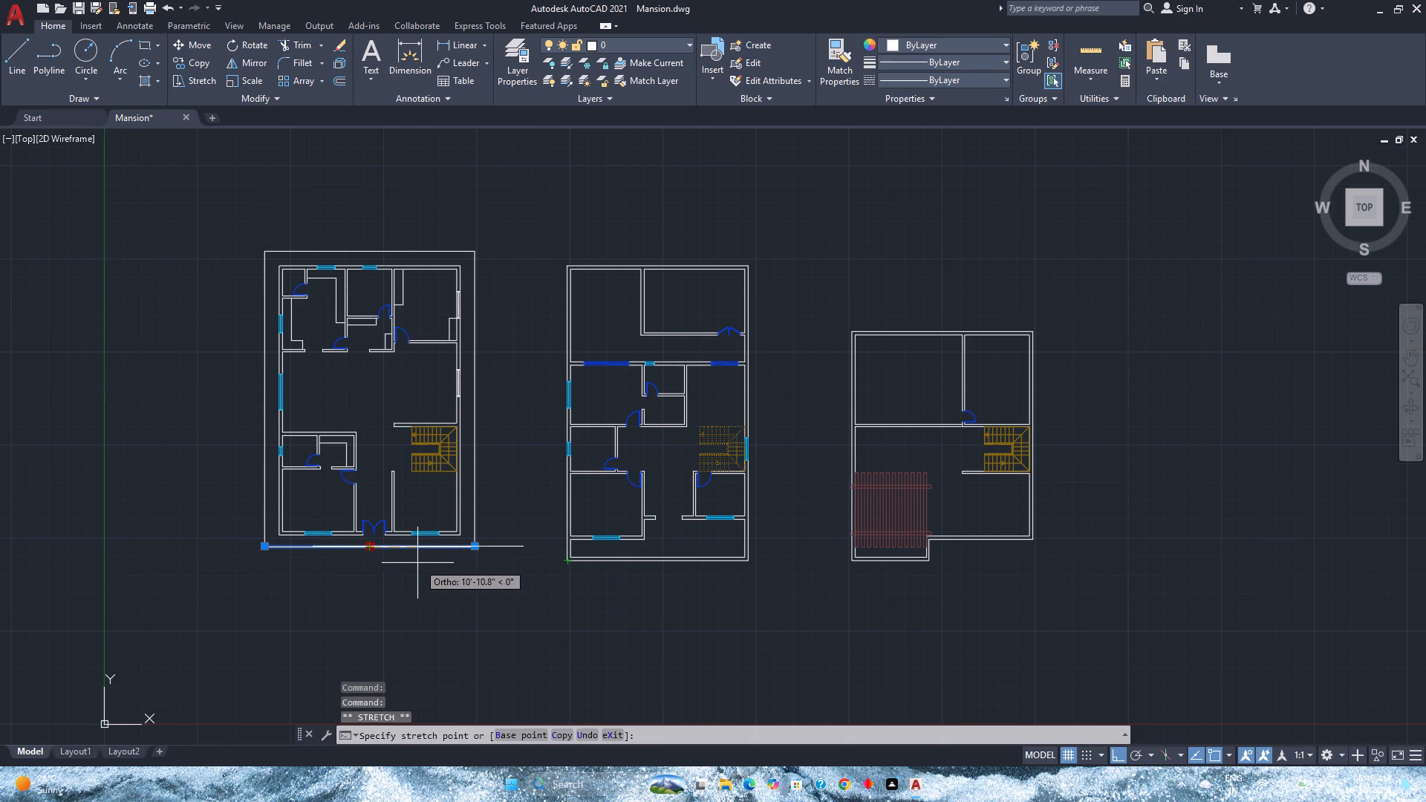
pyautogui.click(369, 562)
pyautogui.press('Escape')
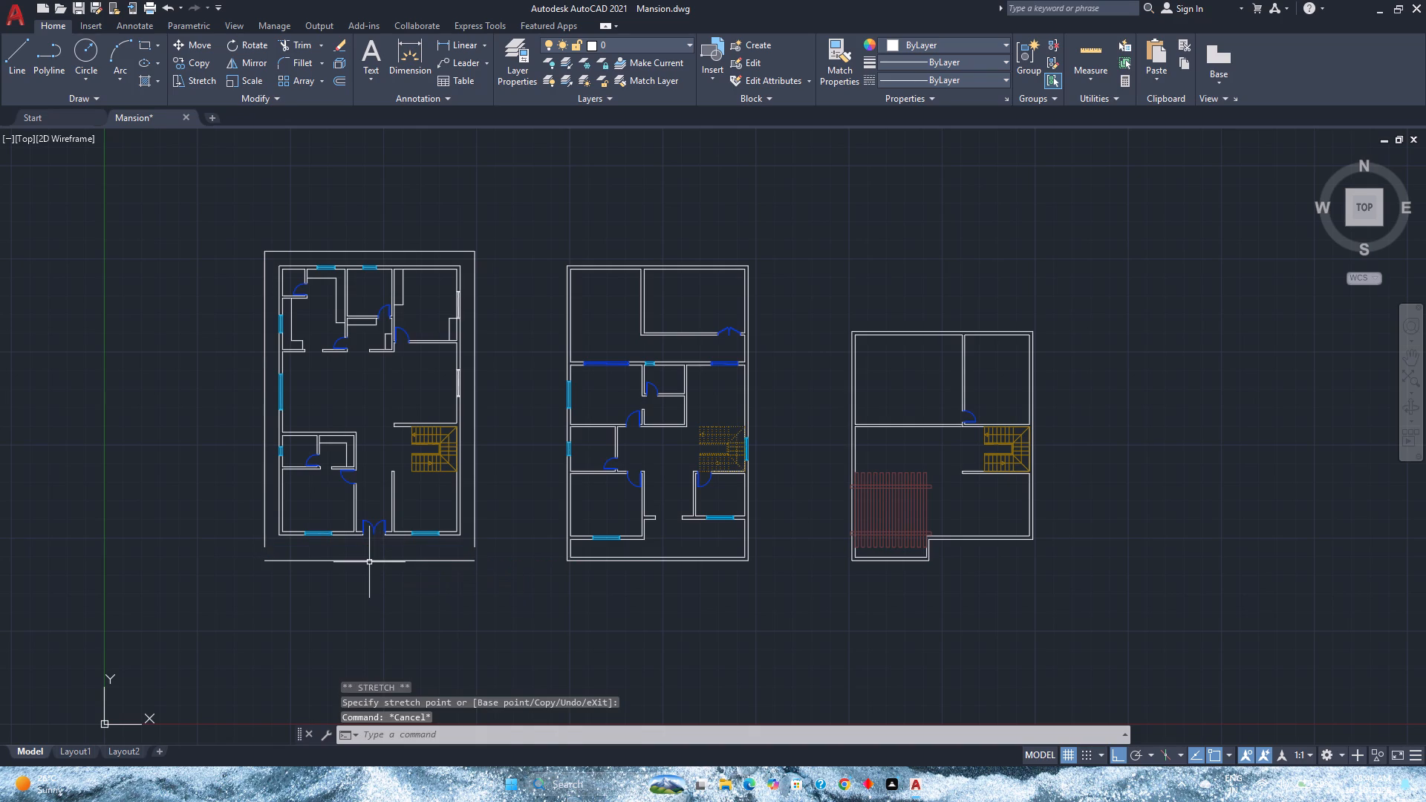
# Extend the outer boundary's west and east lines south to the relocated south line.
pyautogui.write('ex')
pyautogui.press('Return')
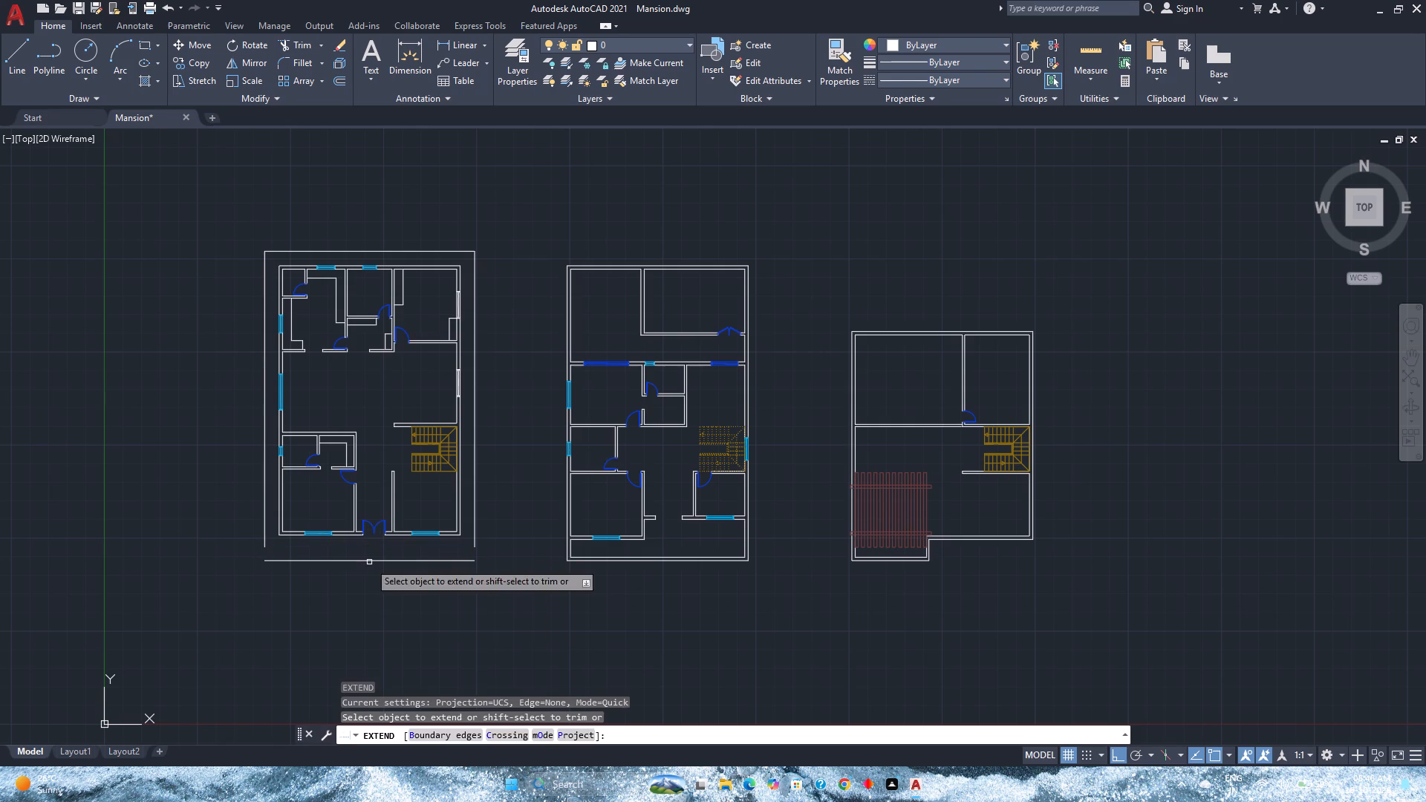
pyautogui.scroll(3, 302, 544)
pyautogui.click(109, 543)
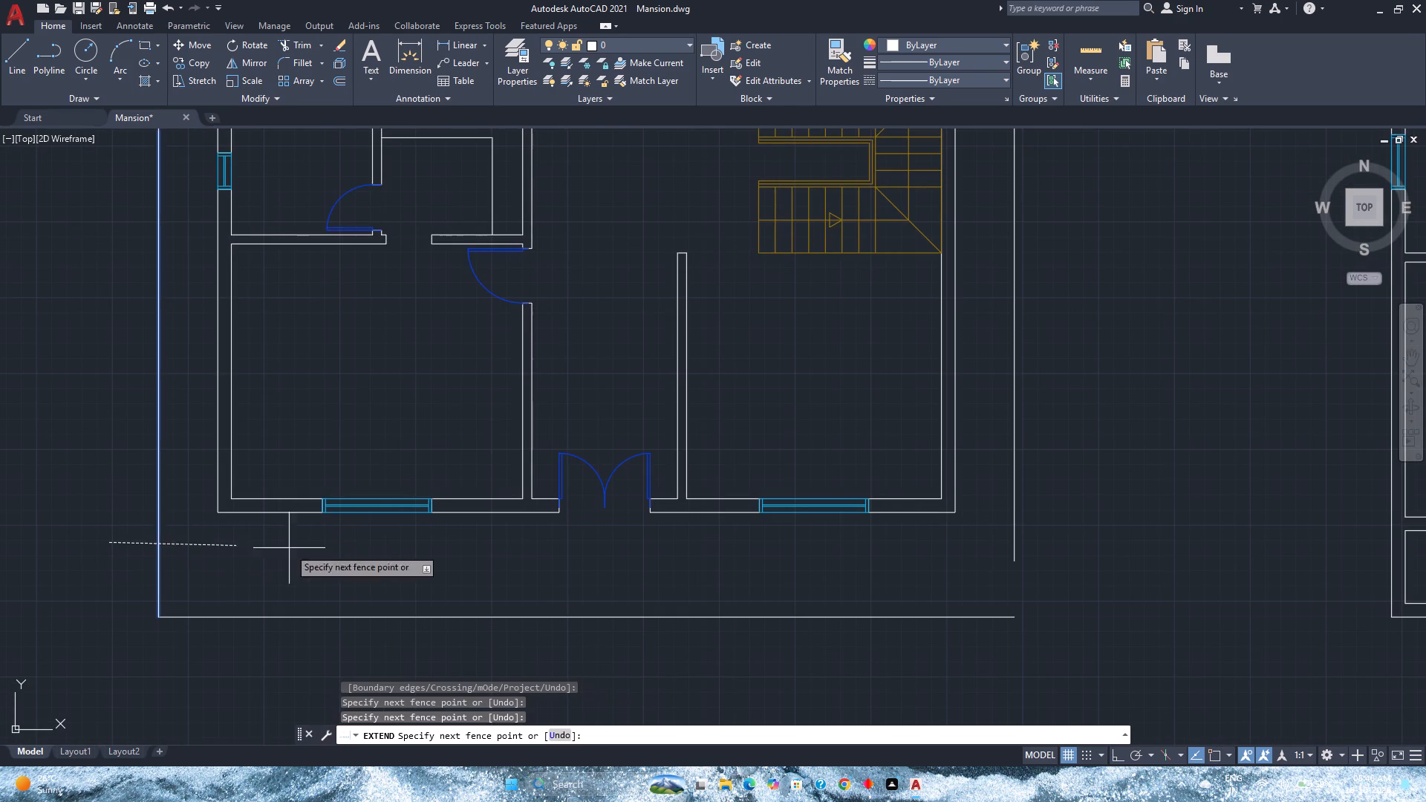
pyautogui.click(1068, 519)
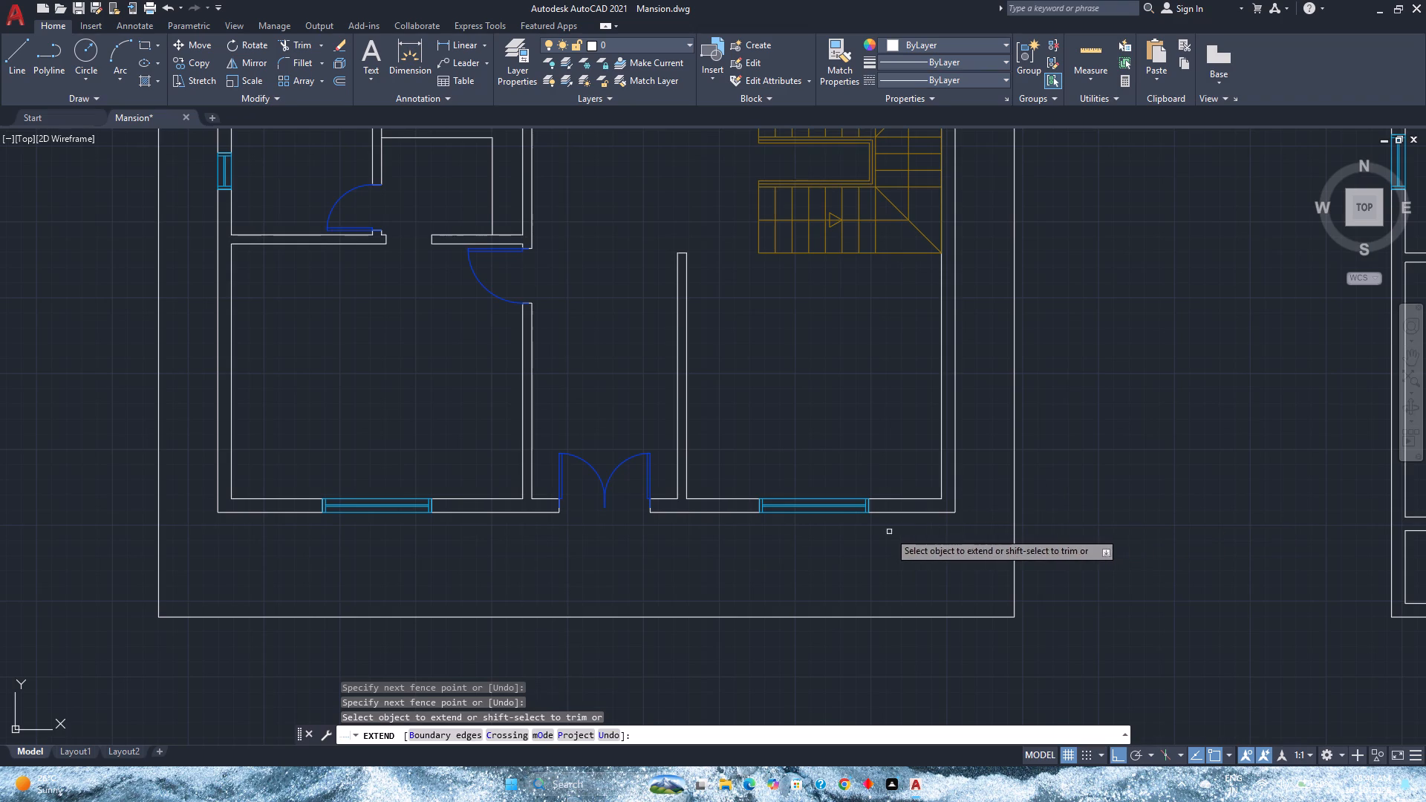
pyautogui.press('space')
# Save the mansion drawing with the adjusted outer boundary.
pyautogui.scroll(-3, 888, 532)
pyautogui.moveTo(888, 532); pyautogui.dragTo(388, 555, button='middle')
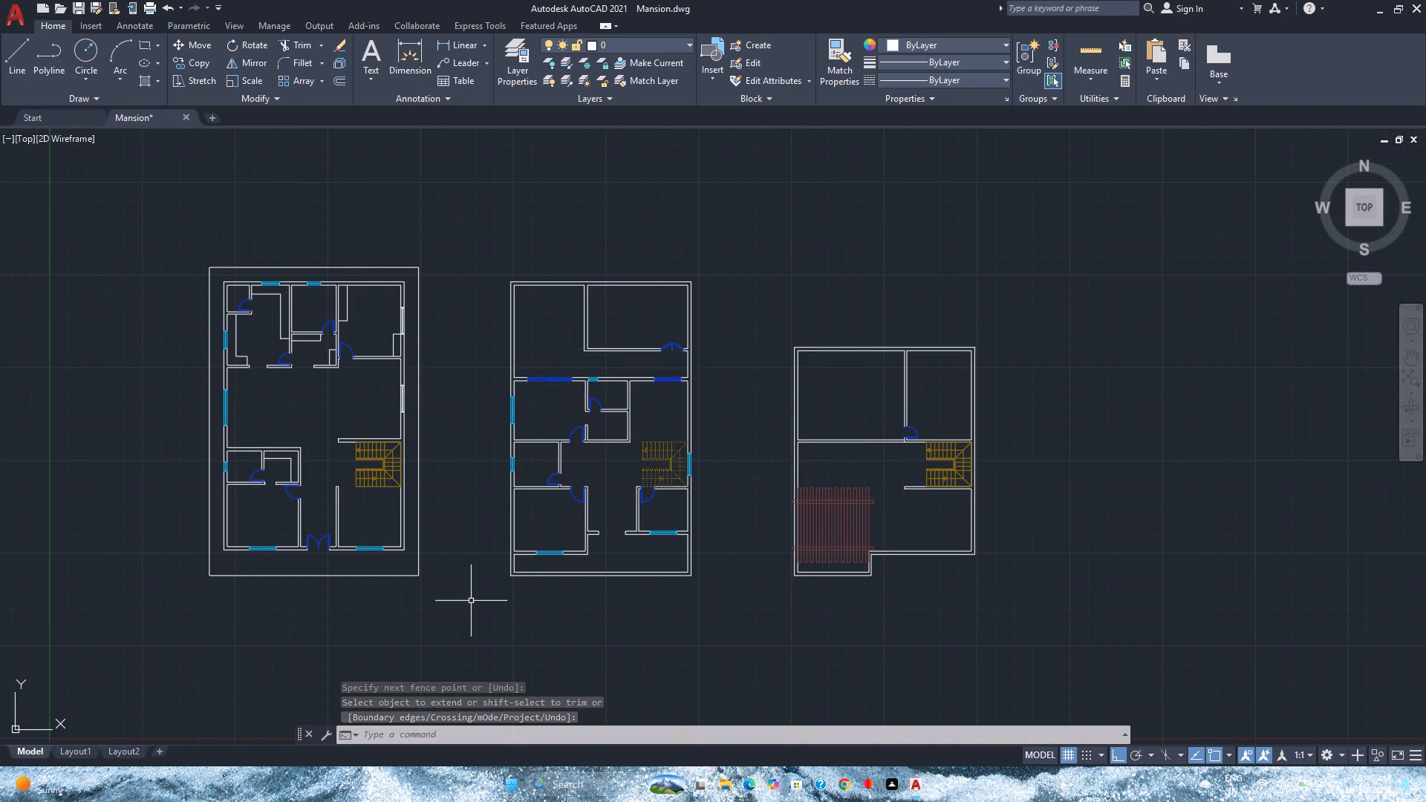
pyautogui.hotkey('ctrl', 's')
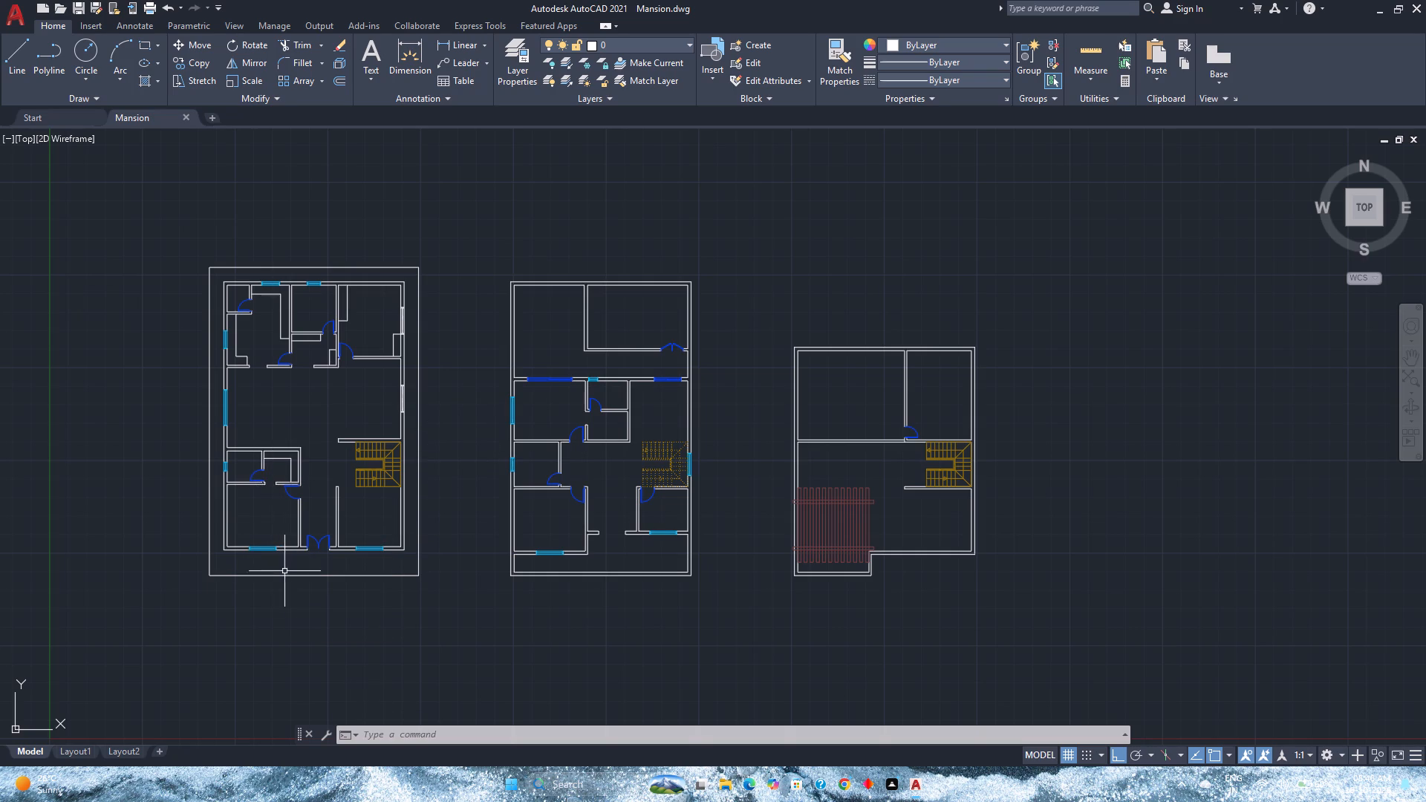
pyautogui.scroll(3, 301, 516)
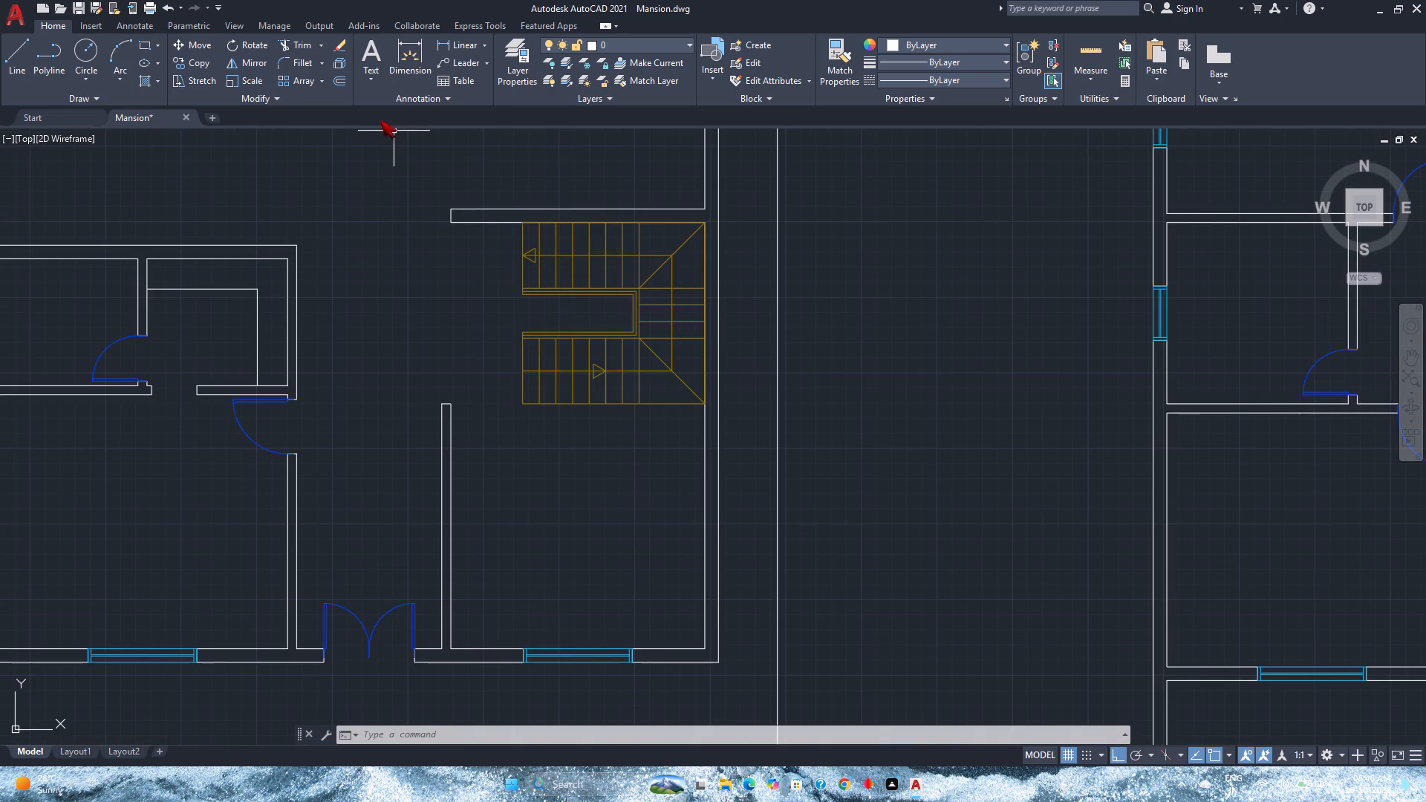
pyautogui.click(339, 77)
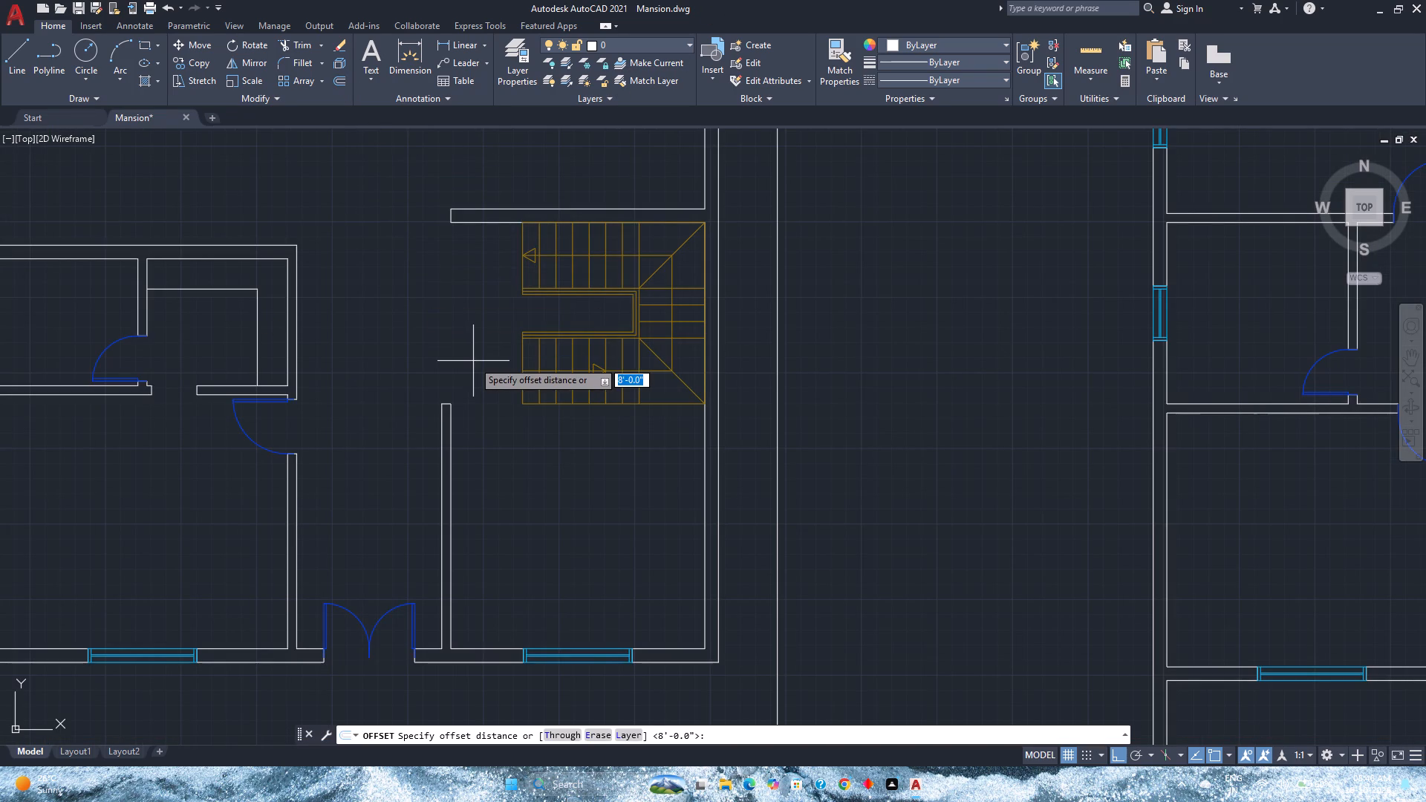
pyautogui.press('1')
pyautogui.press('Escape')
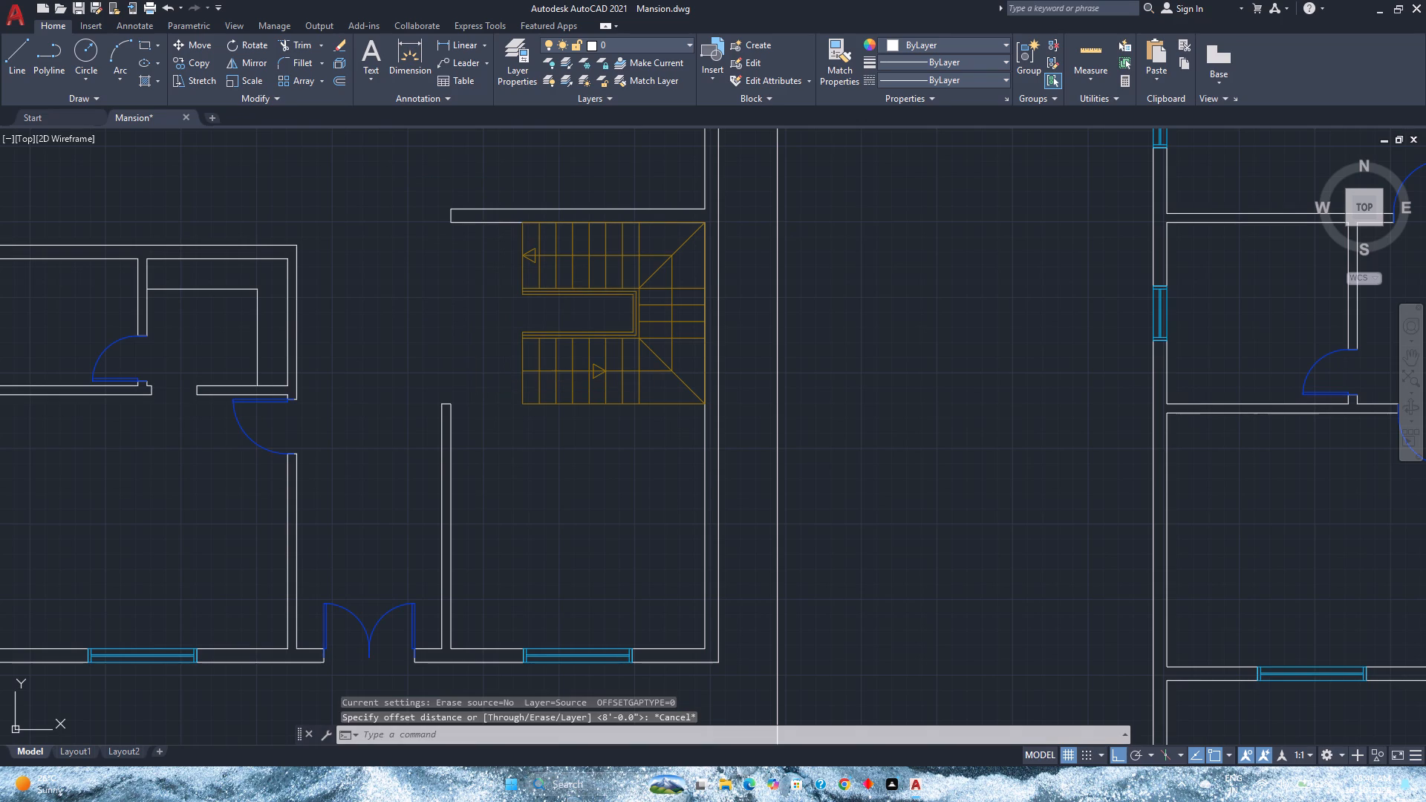
# Offset the inner north wall line of the second plan's southwest room 2' south into the room.
pyautogui.scroll(-1, 515, 421)
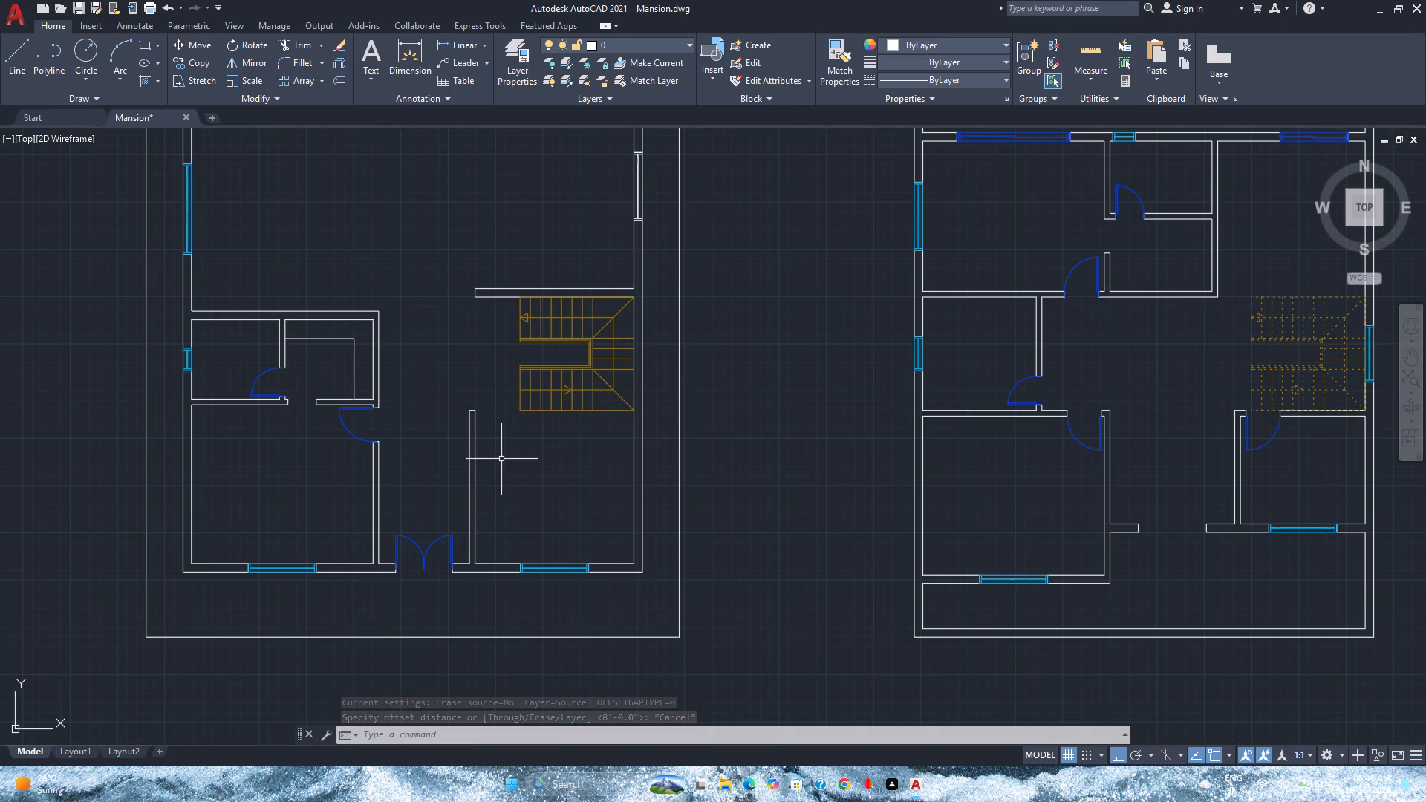
pyautogui.scroll(-1, 862, 479)
pyautogui.moveTo(862, 479); pyautogui.dragTo(433, 501, button='middle')
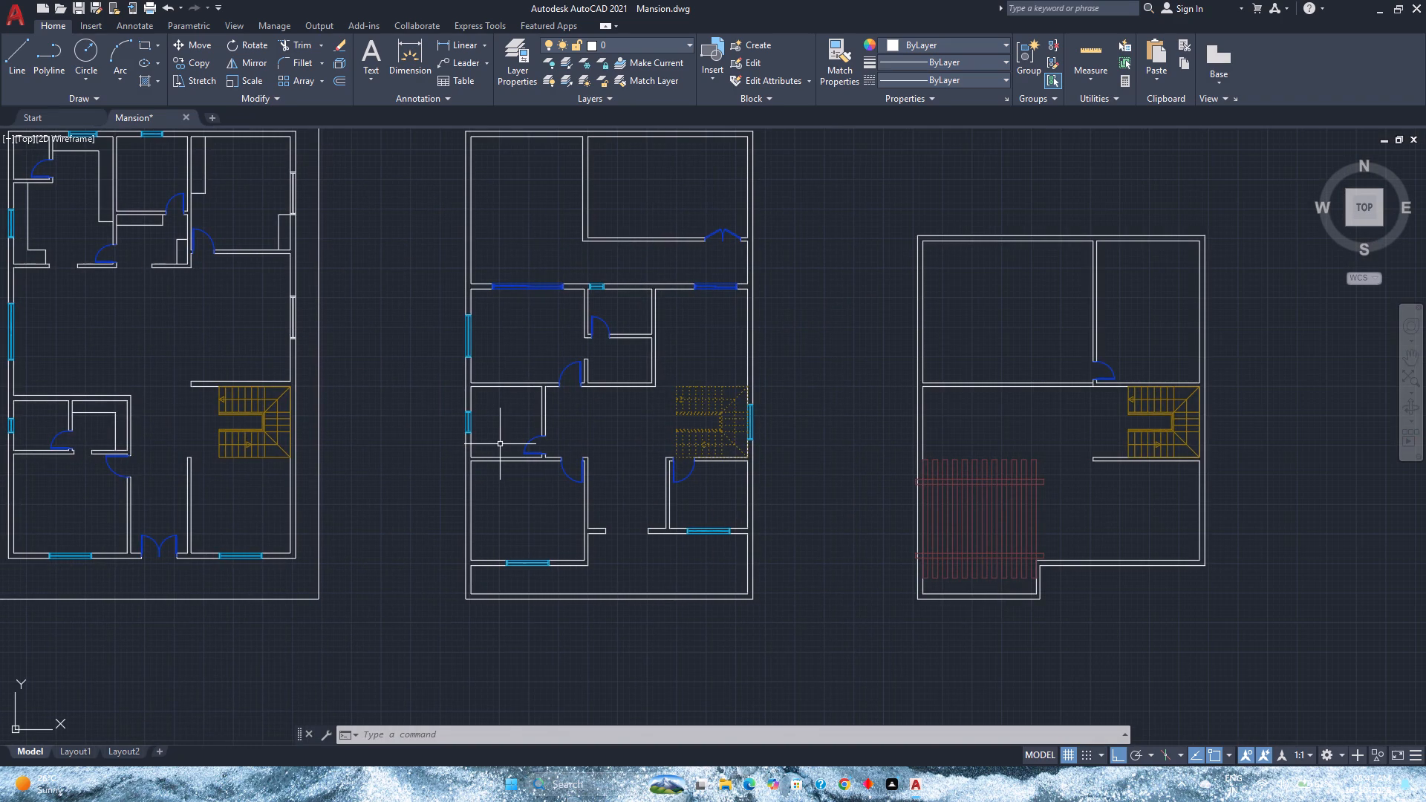
pyautogui.scroll(2, 504, 469)
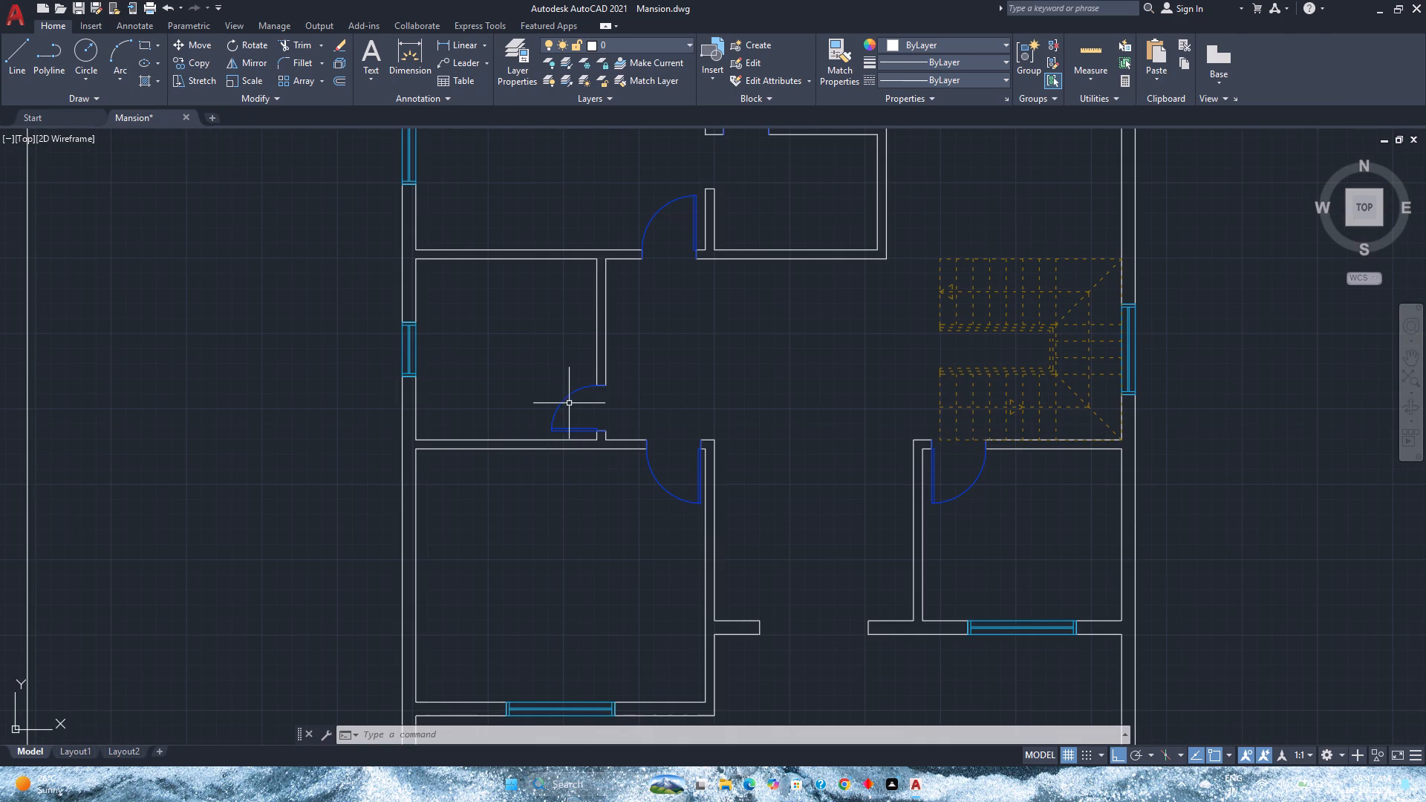
pyautogui.scroll(-2, 579, 397)
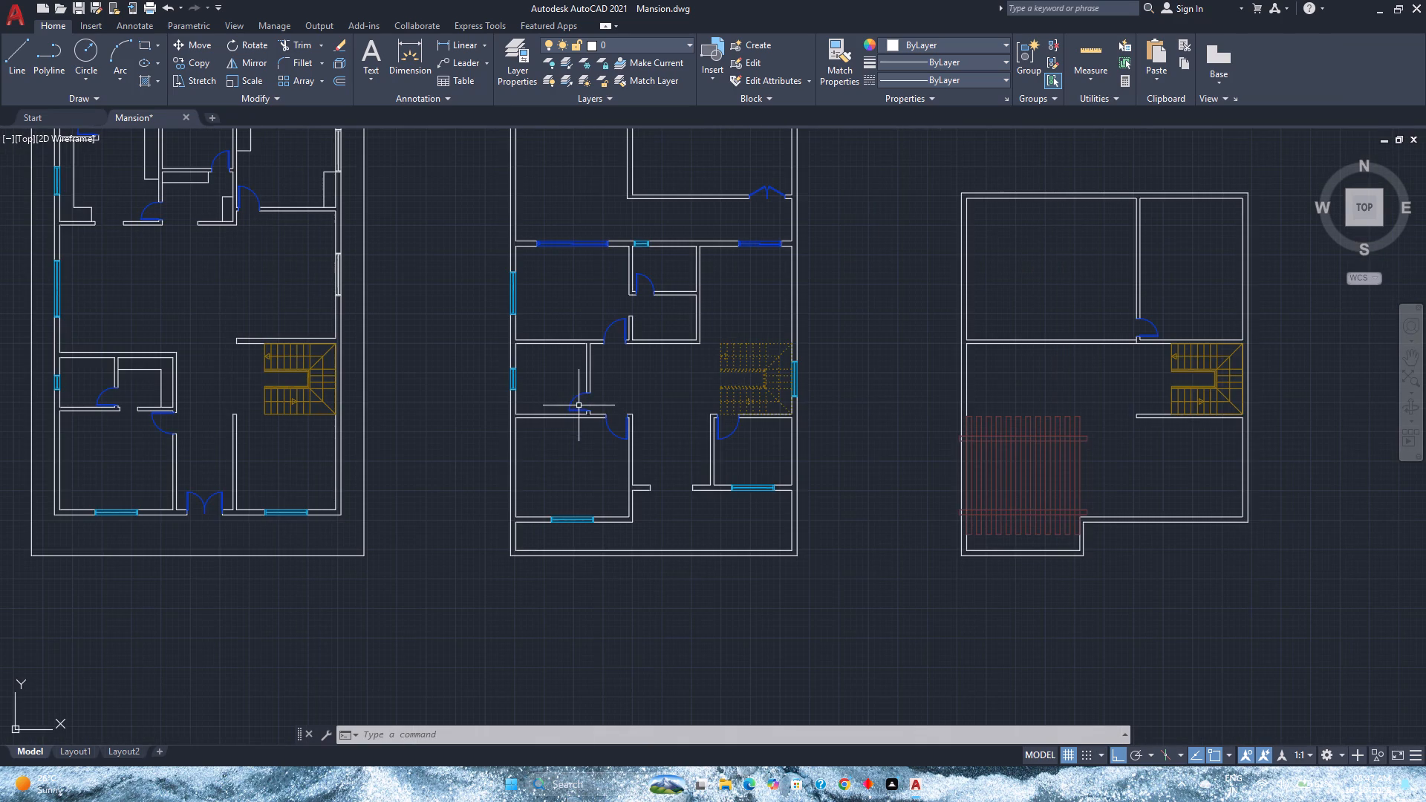
pyautogui.moveTo(573, 479); pyautogui.dragTo(512, 460, button='middle')
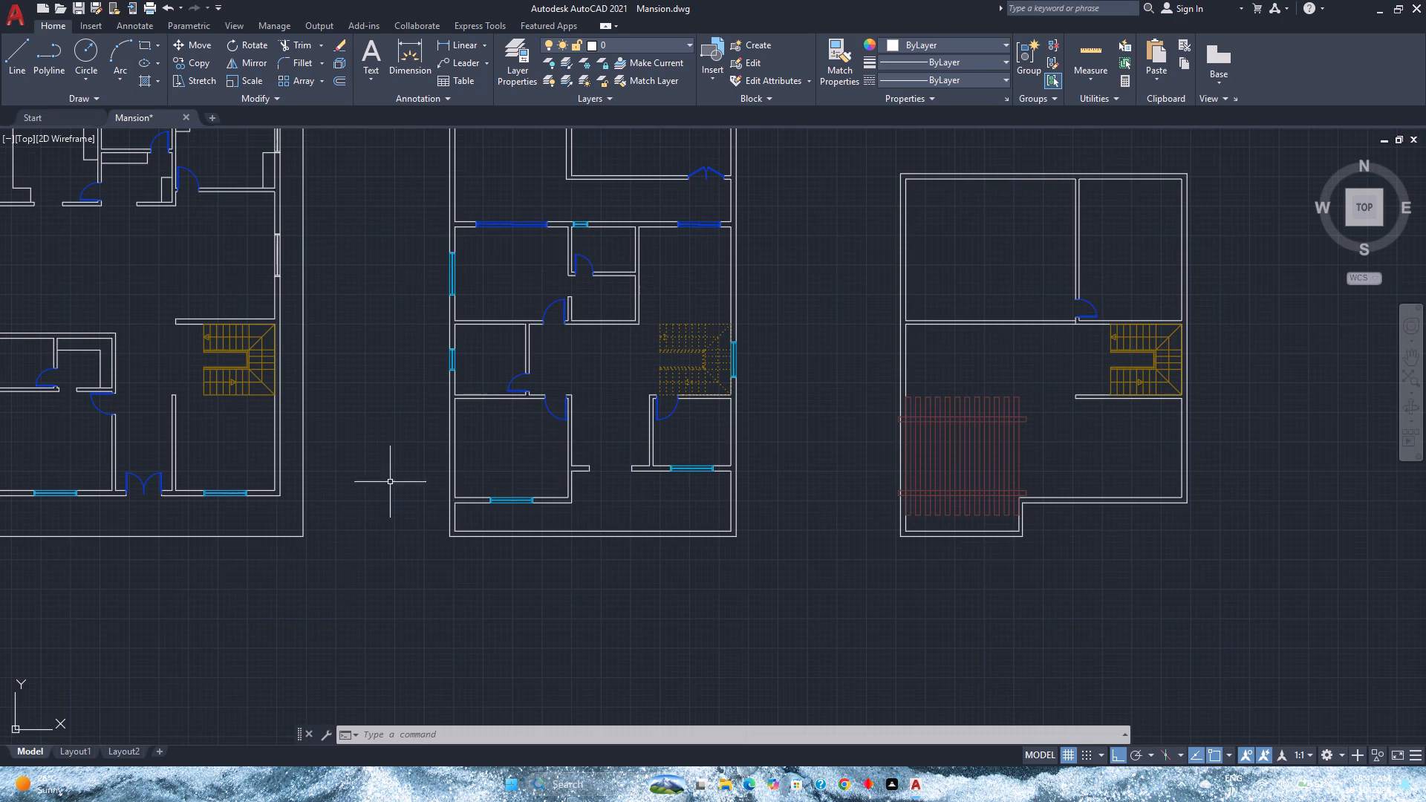
pyautogui.click(334, 82)
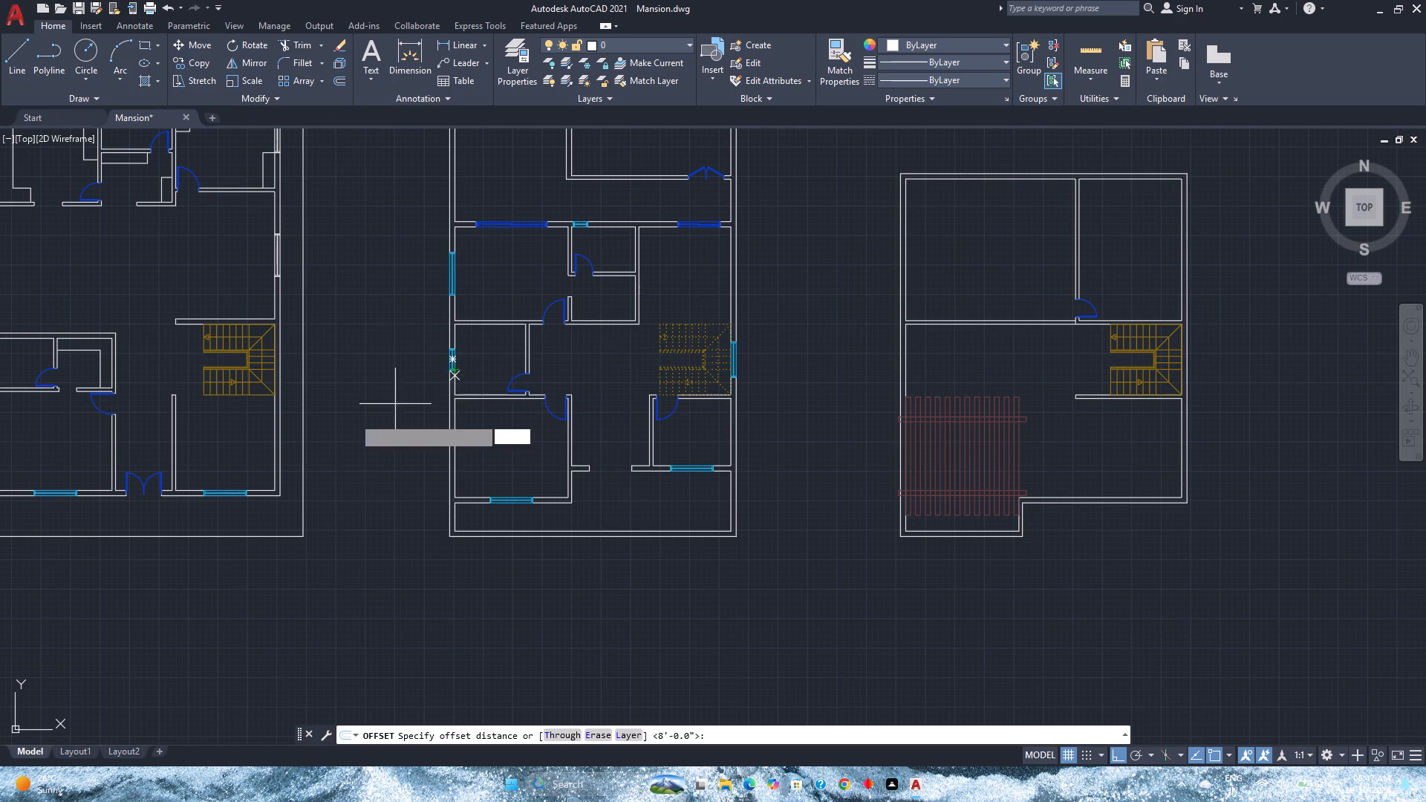
pyautogui.scroll(2, 356, 408)
pyautogui.moveTo(469, 395); pyautogui.dragTo(372, 405, button='middle')
pyautogui.scroll(-1, 371, 399)
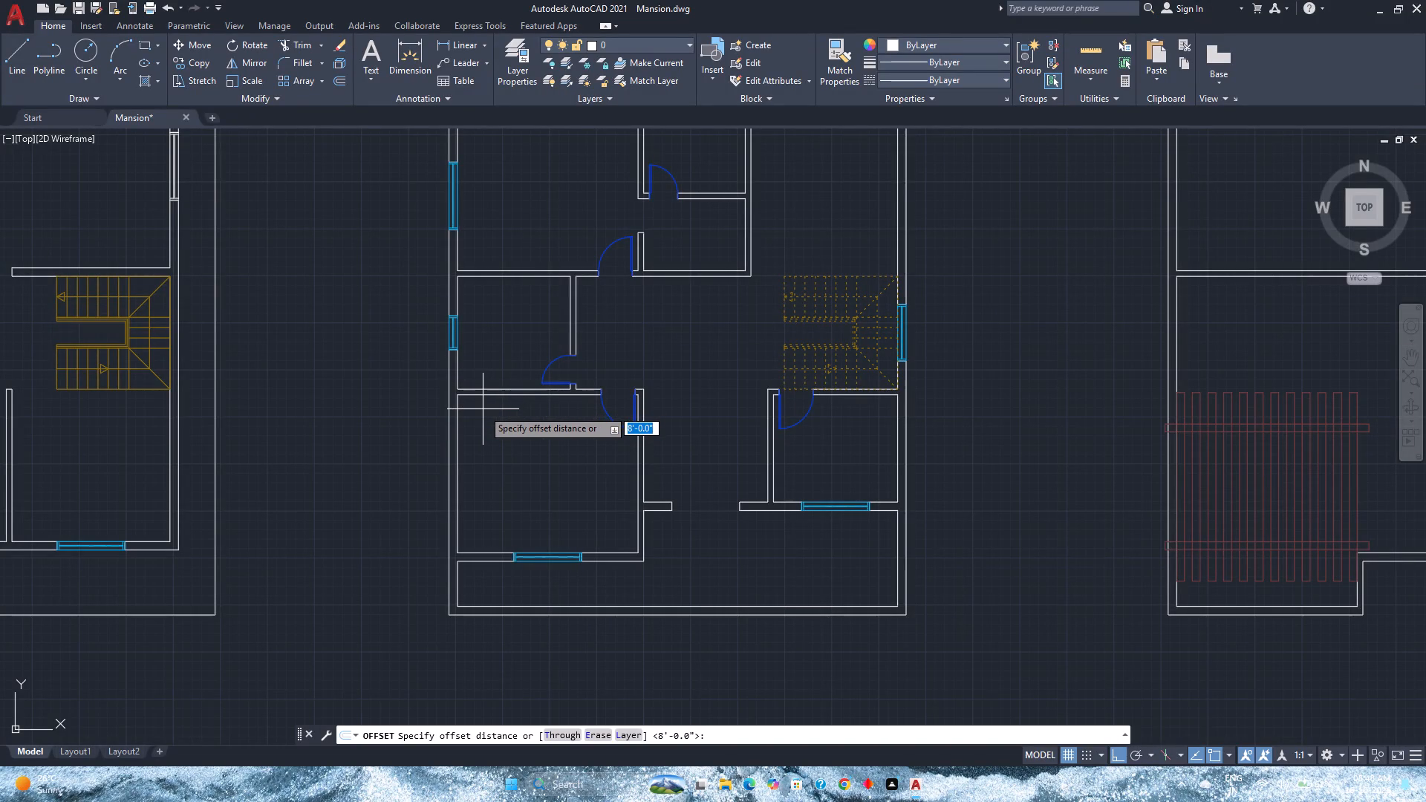
pyautogui.write("1'")
pyautogui.write('8"')
pyautogui.press('Return')
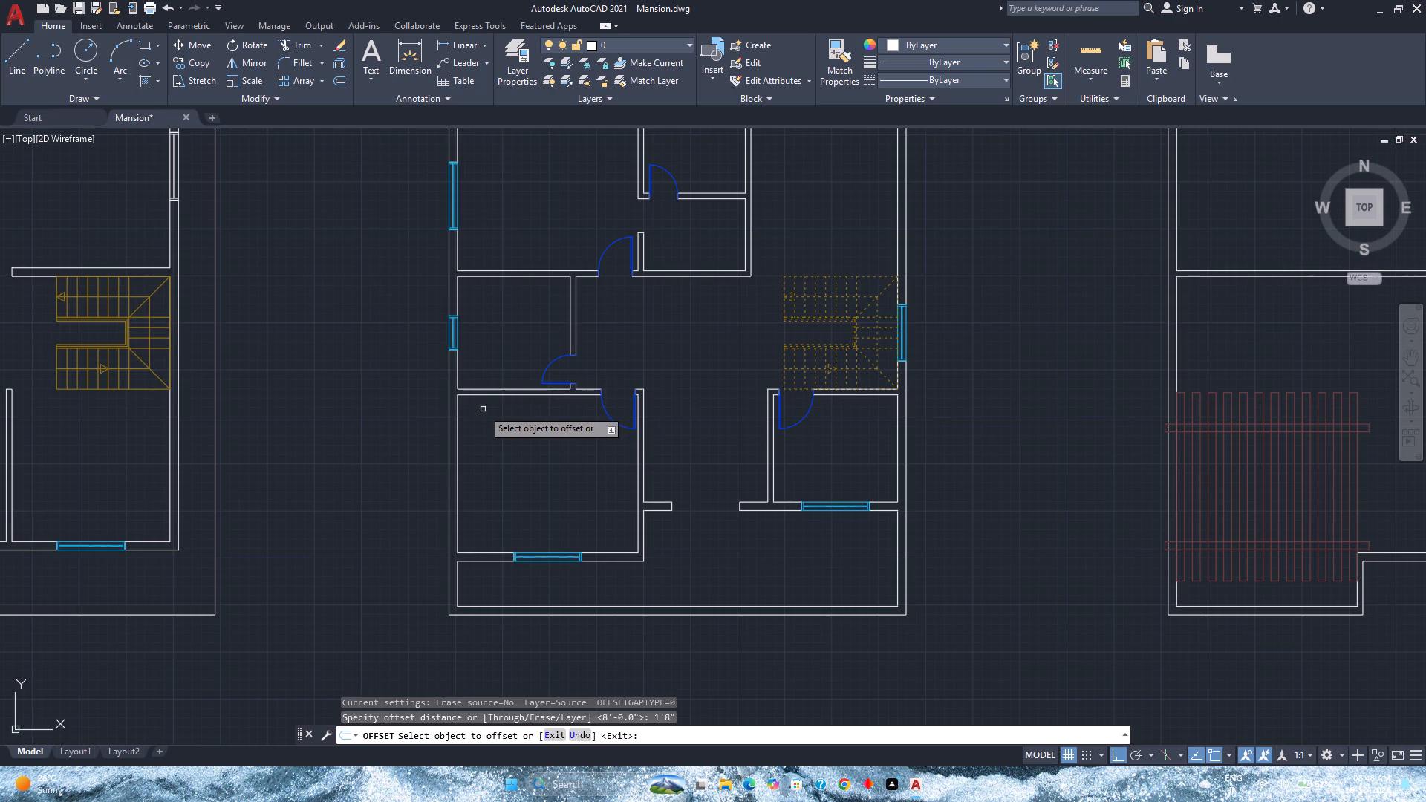
pyautogui.click(501, 396)
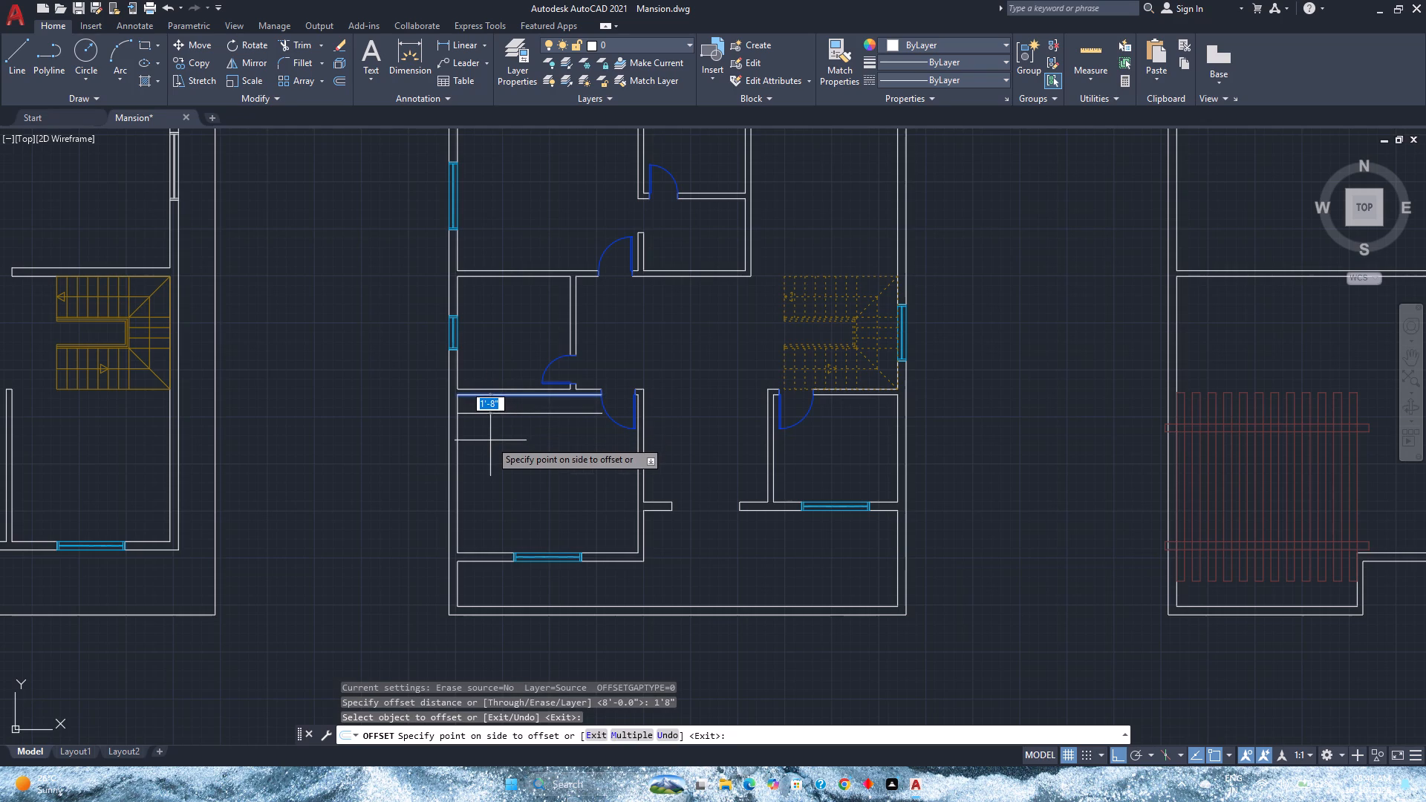
pyautogui.write("2'")
pyautogui.press('Return')
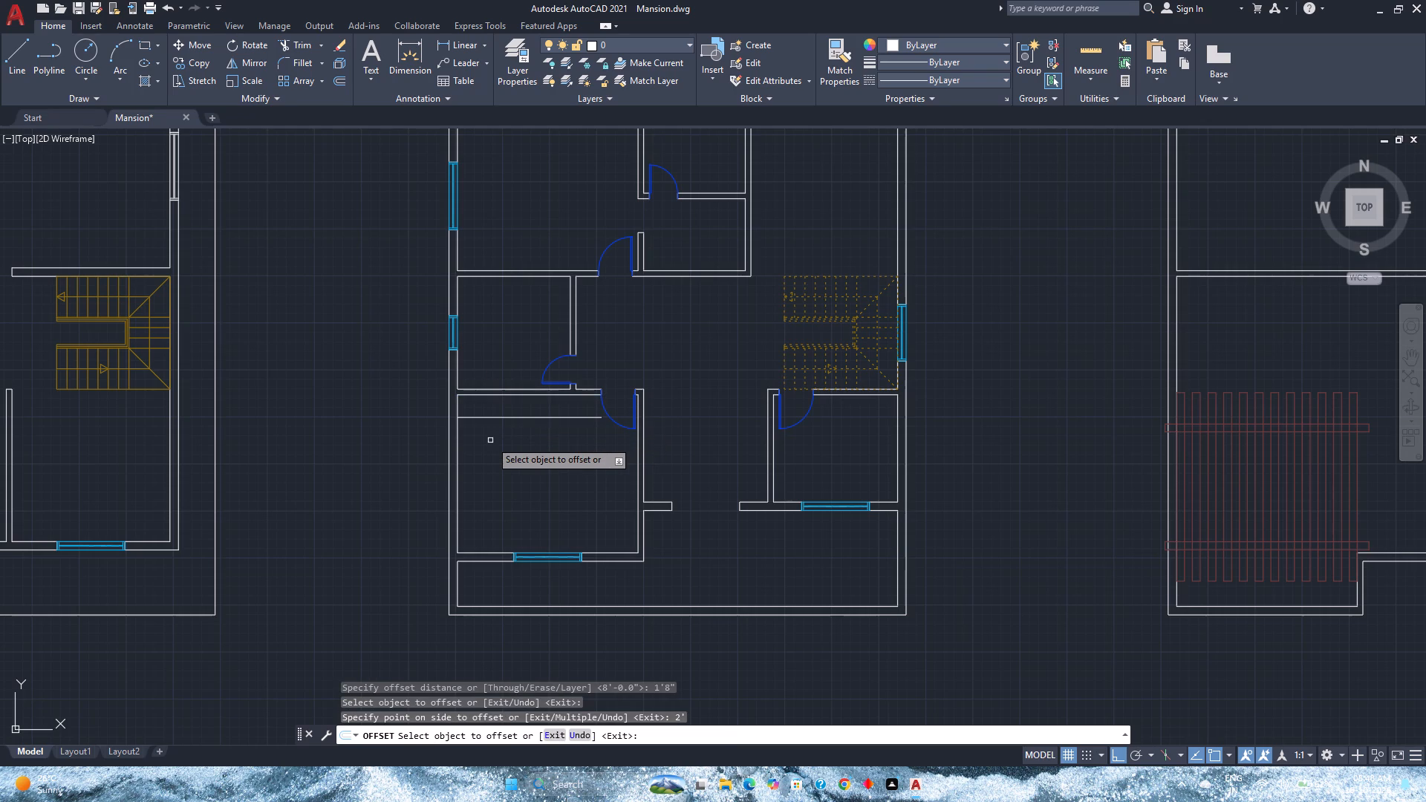
# Offset the same room's inner west wall line 8' east.
pyautogui.click(457, 484)
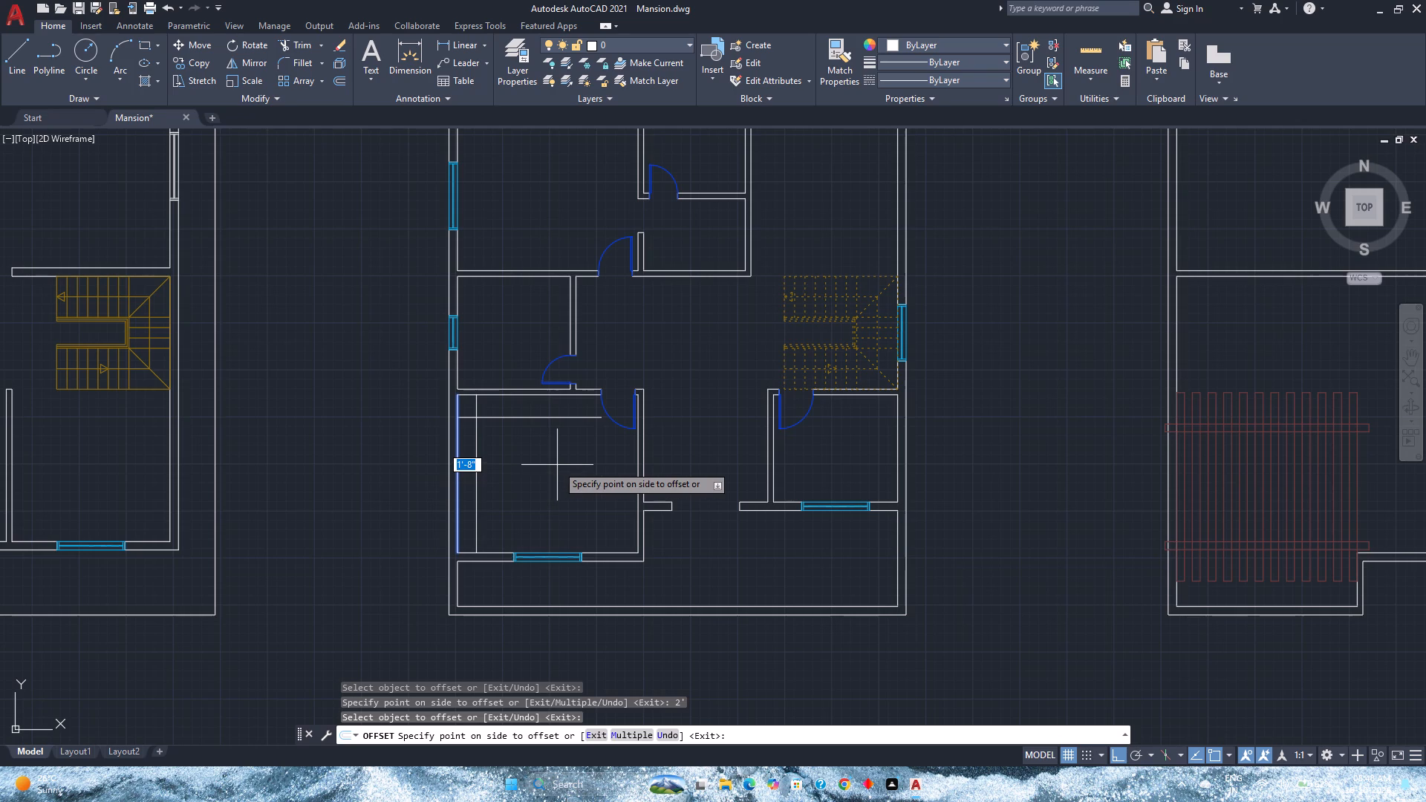
pyautogui.write("8'")
pyautogui.press('Return')
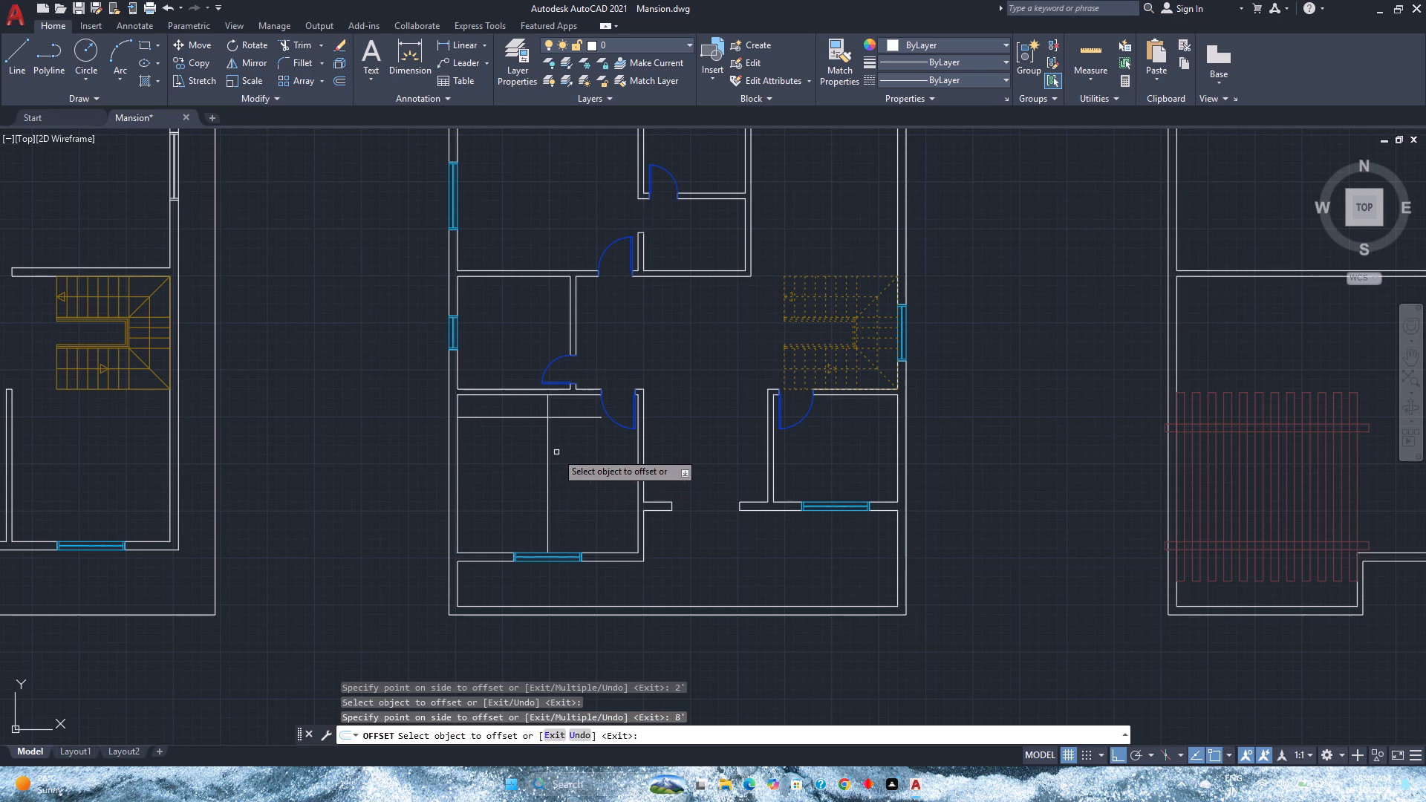
pyautogui.press('Escape')
# Trim the two offset lines into a closed 8' by 2' built-in outline in the room's northwest corner.
pyautogui.write('tr')
pyautogui.press('Return')
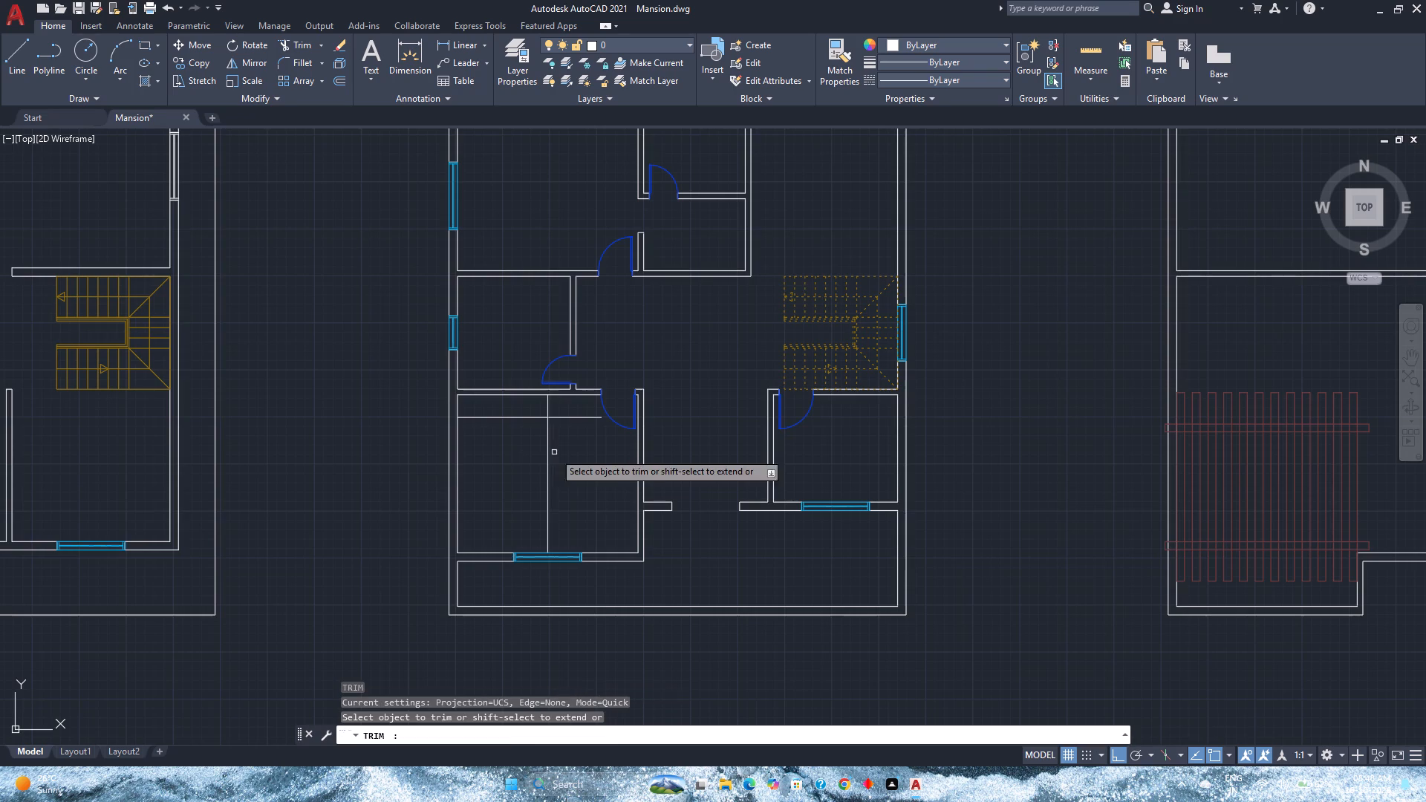
pyautogui.scroll(1, 540, 454)
pyautogui.click(541, 449)
pyautogui.click(583, 386)
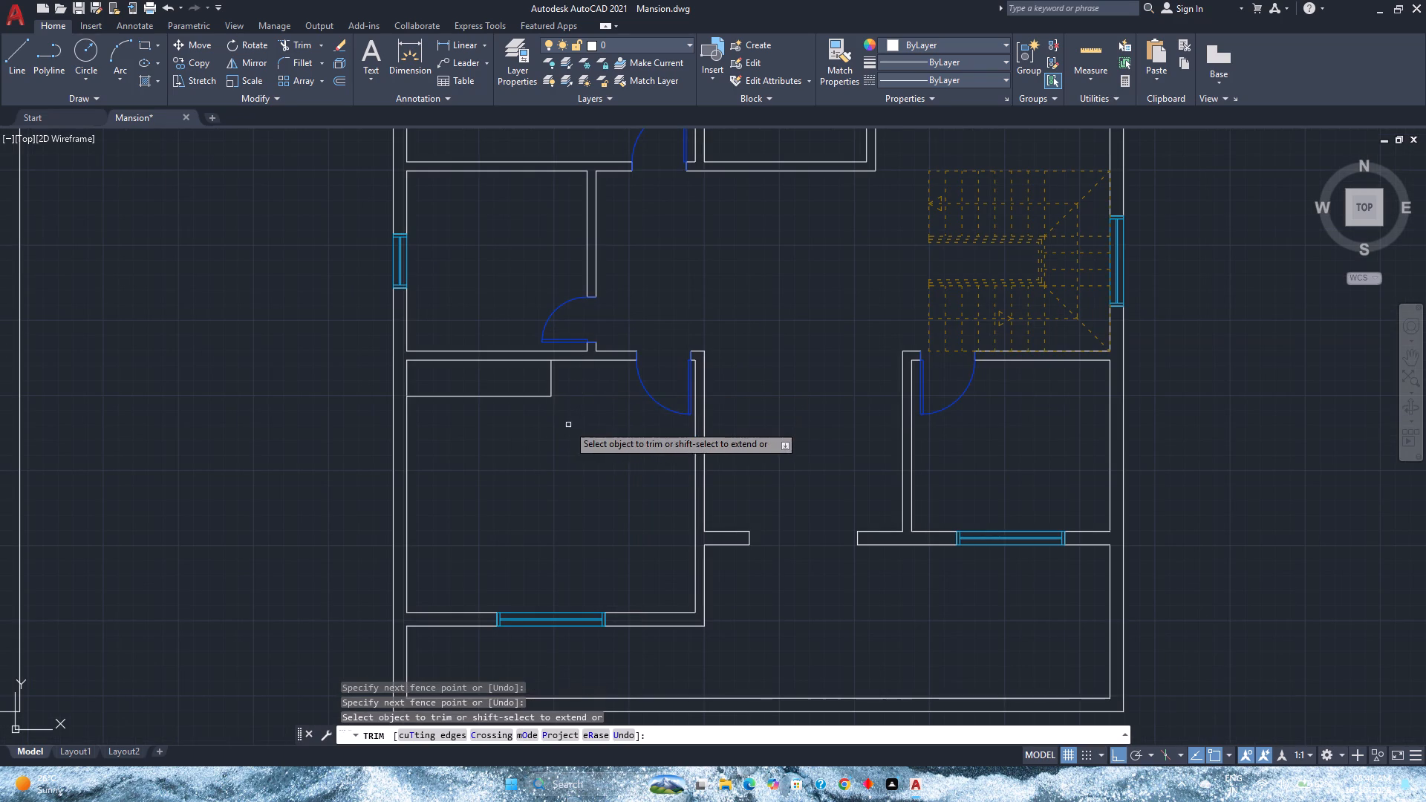
pyautogui.scroll(-2, 568, 426)
pyautogui.moveTo(568, 426); pyautogui.dragTo(475, 469, button='middle')
pyautogui.middleClick(475, 469)
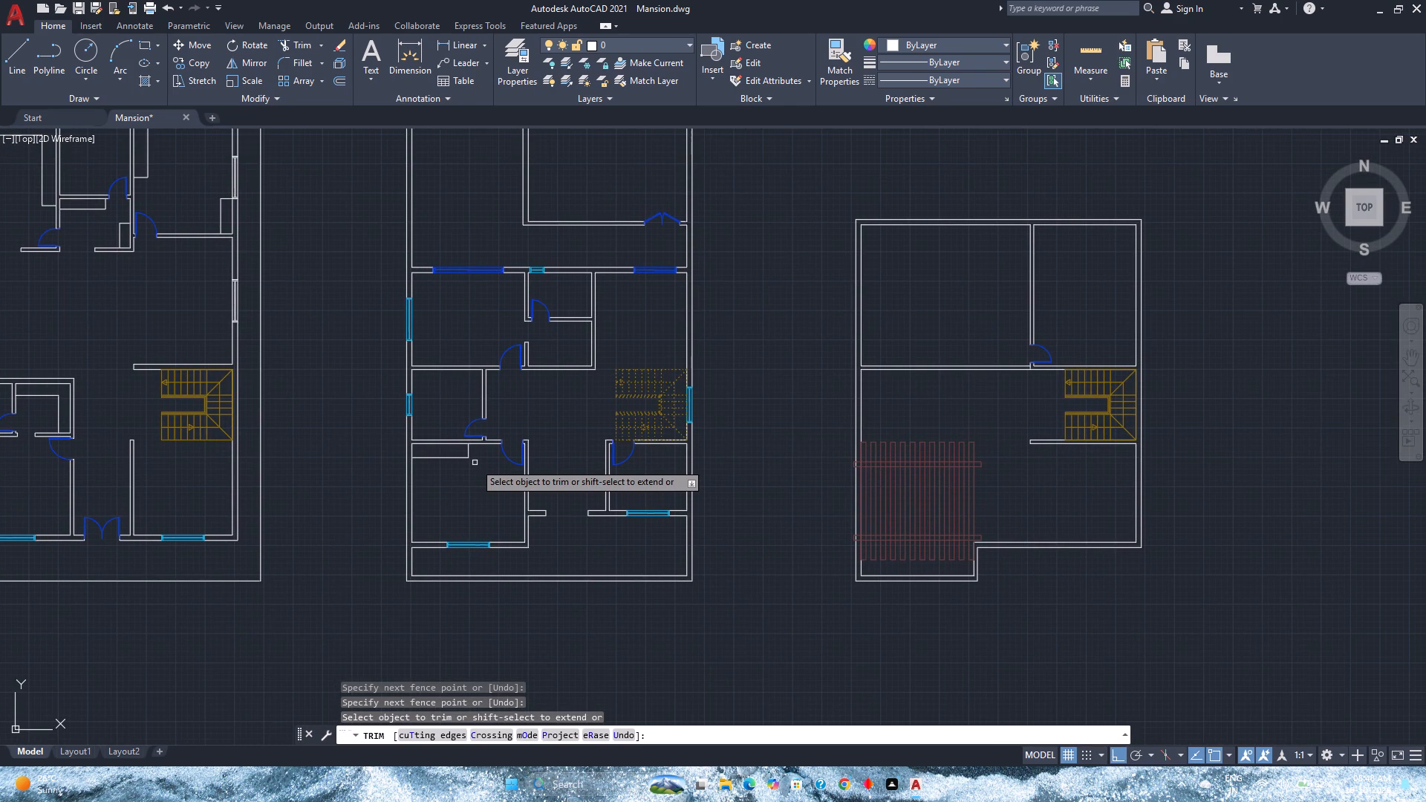
pyautogui.press('space')
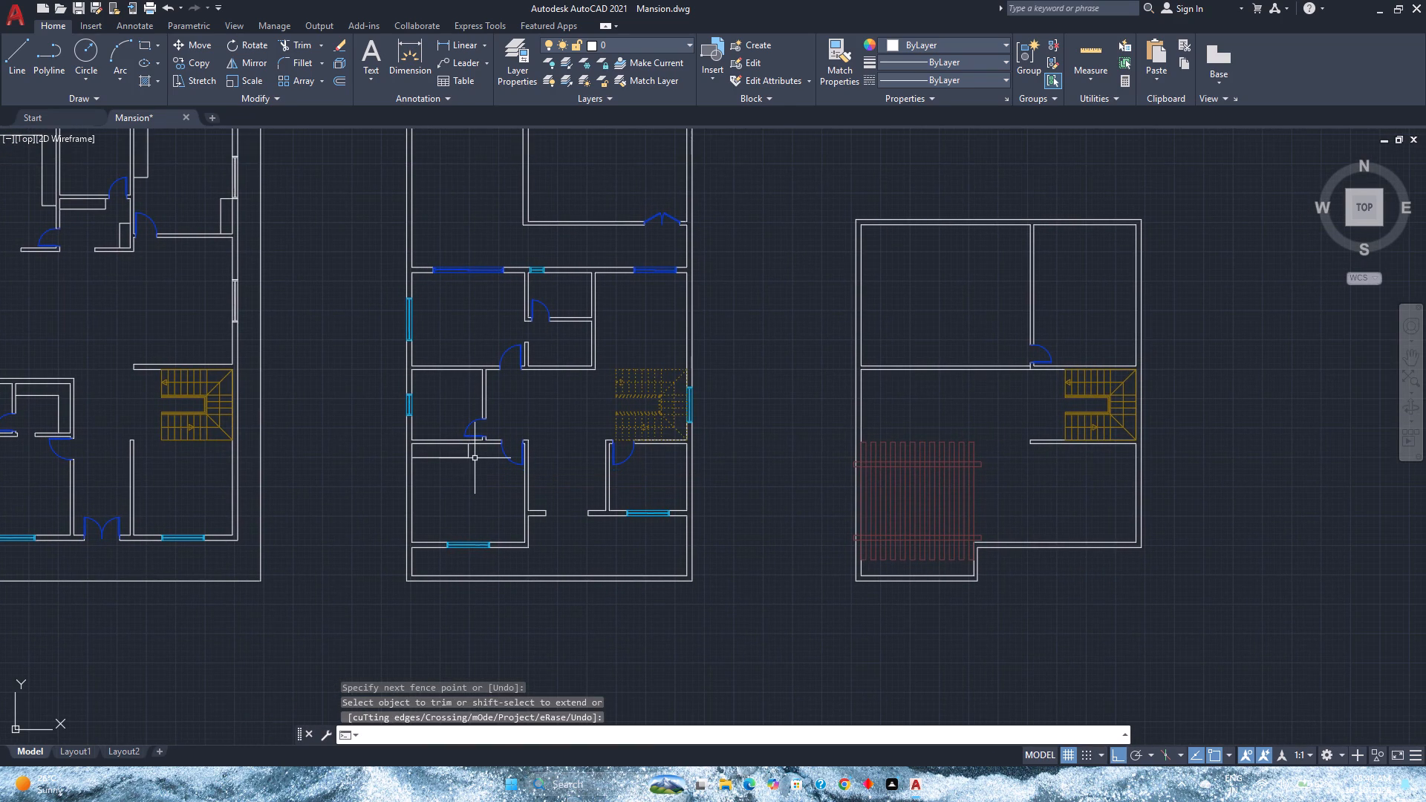
# Save the mansion drawing.
pyautogui.hotkey('ctrl', 's')
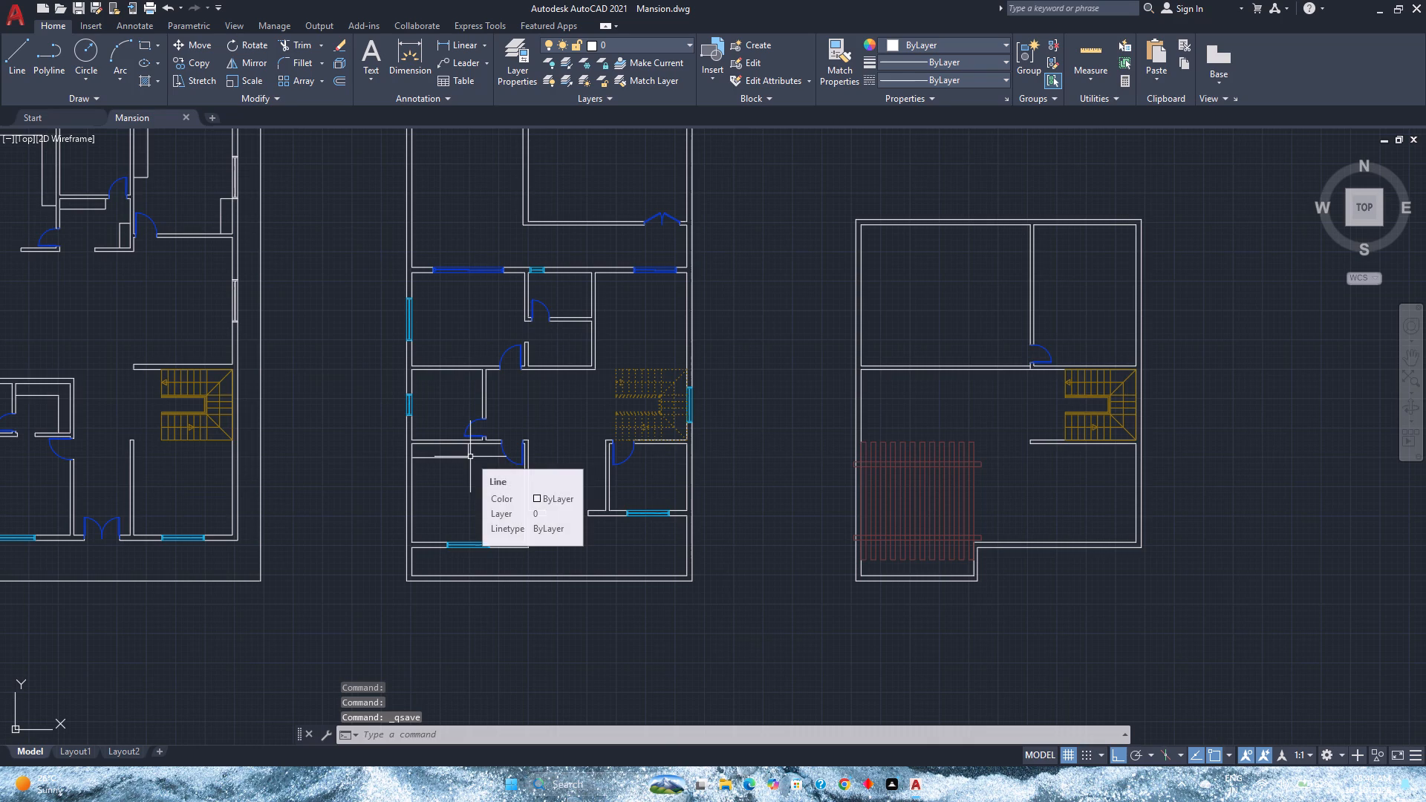
# Examine the second plan's interior rooms and the overall layout of the three floor plans.
pyautogui.moveTo(504, 403); pyautogui.dragTo(464, 524, button='middle')
pyautogui.middleClick(464, 524)
pyautogui.middleClick(464, 521)
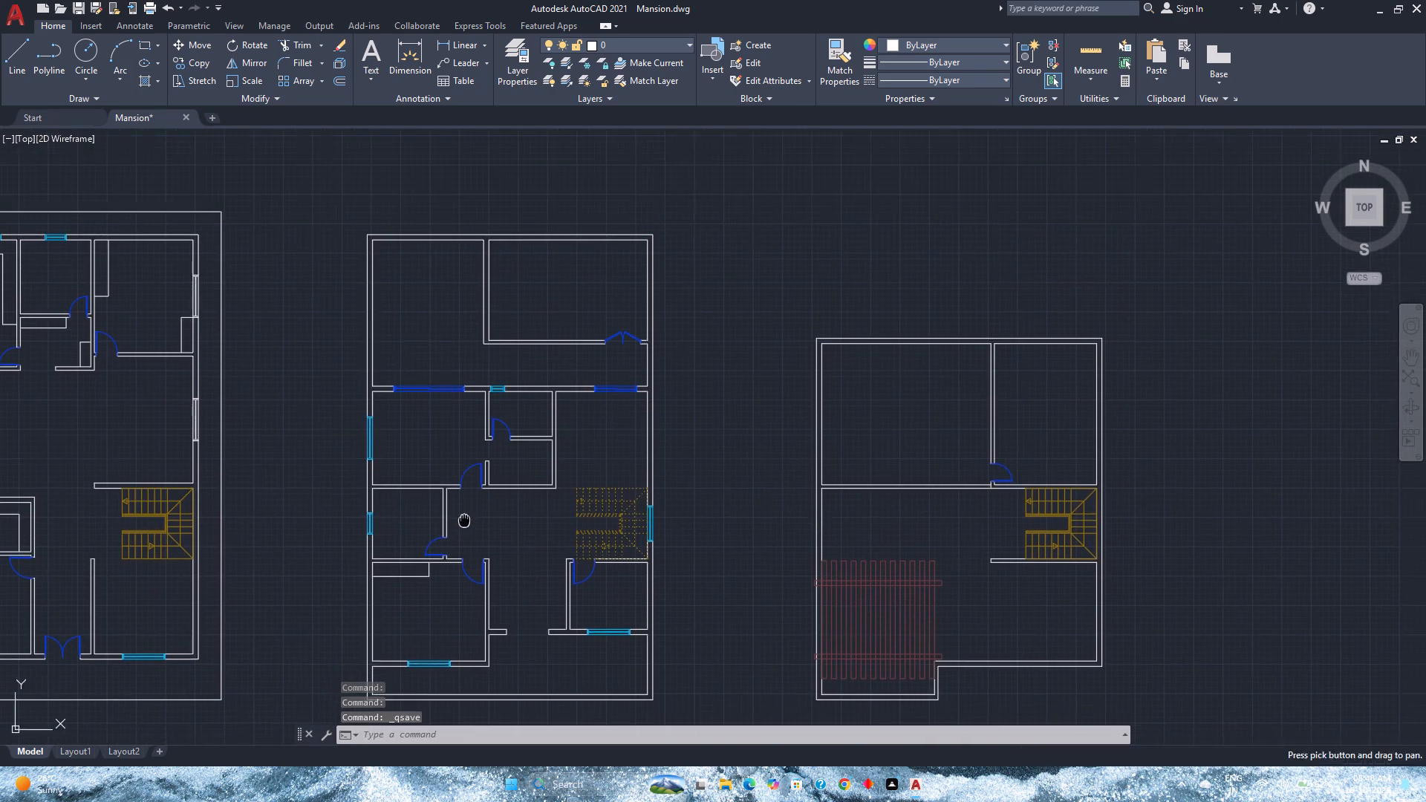
pyautogui.middleClick(465, 518)
pyautogui.middleClick(465, 518)
pyautogui.scroll(2, 743, 402)
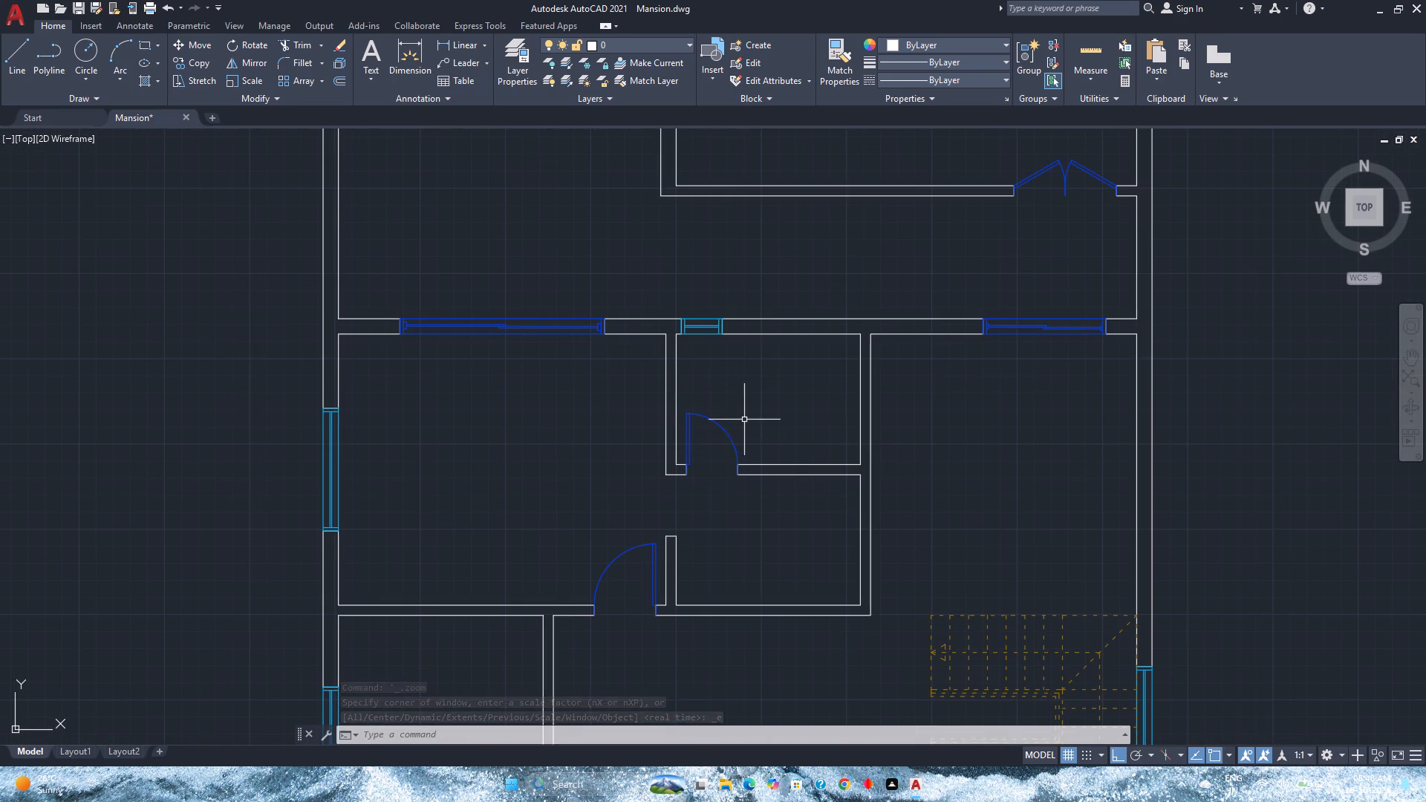
pyautogui.moveTo(794, 515); pyautogui.dragTo(697, 487, button='middle')
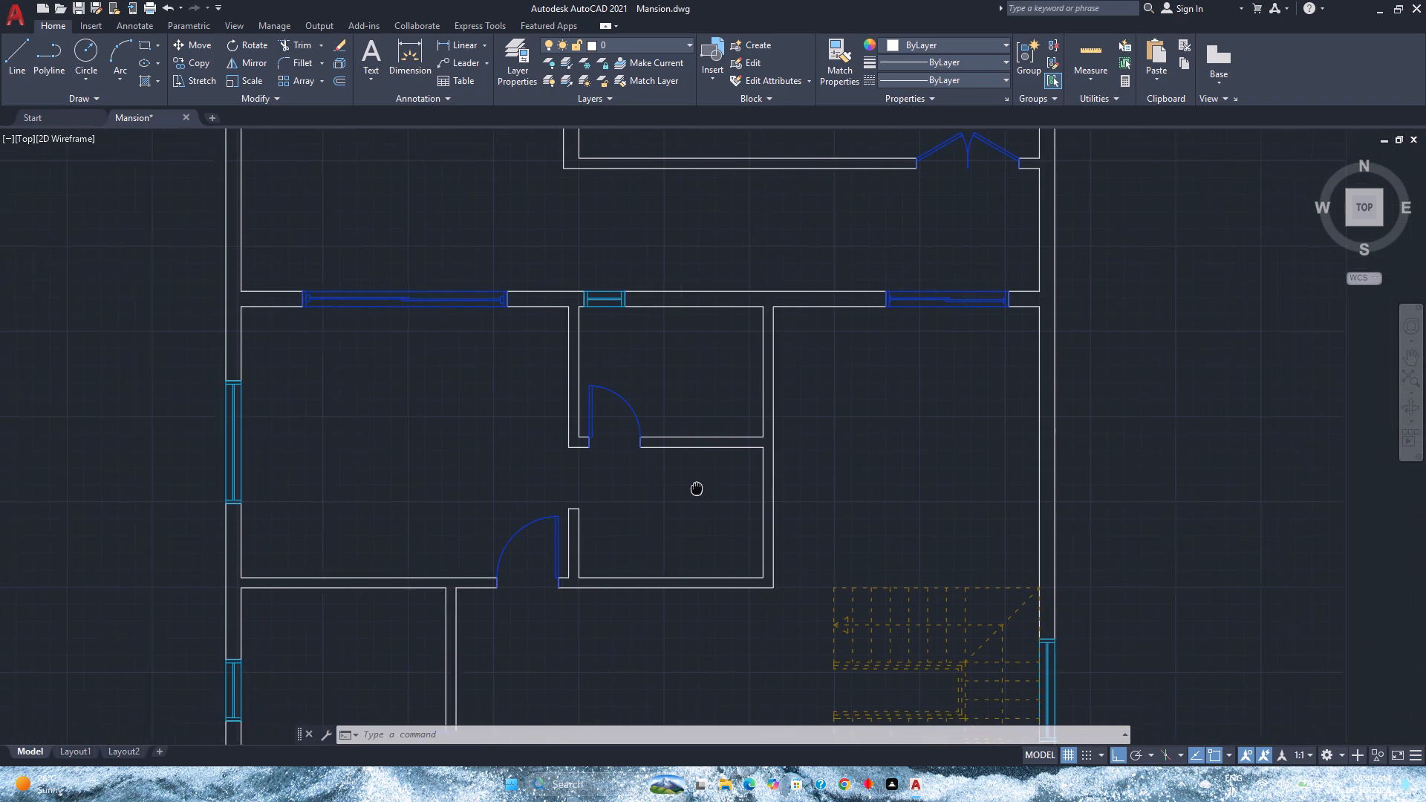
pyautogui.moveTo(697, 487); pyautogui.dragTo(557, 538, button='middle')
pyautogui.moveTo(557, 537); pyautogui.dragTo(586, 484, button='middle')
pyautogui.scroll(-1, 620, 435)
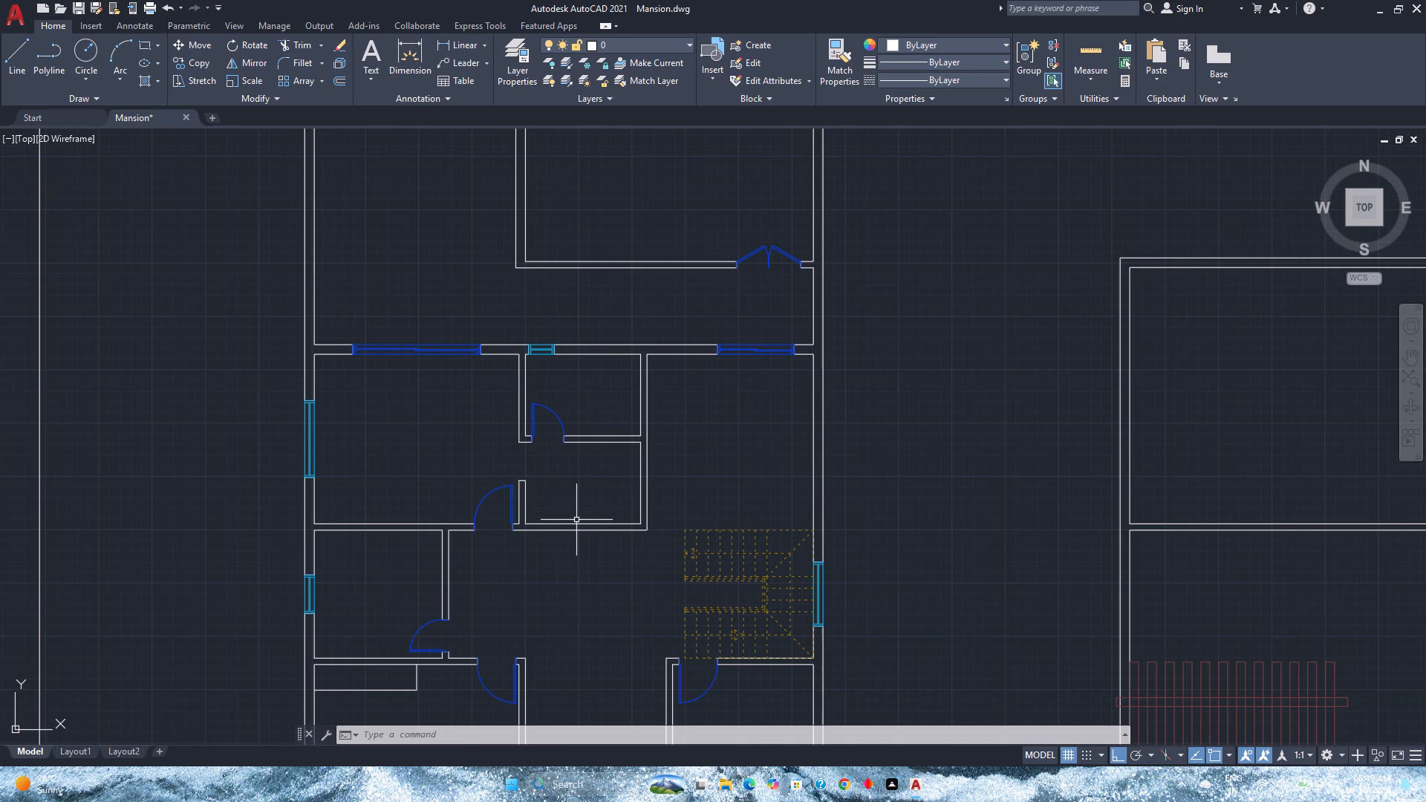
pyautogui.scroll(-2, 580, 521)
pyautogui.moveTo(580, 521); pyautogui.dragTo(544, 525, button='middle')
pyautogui.middleClick(544, 525)
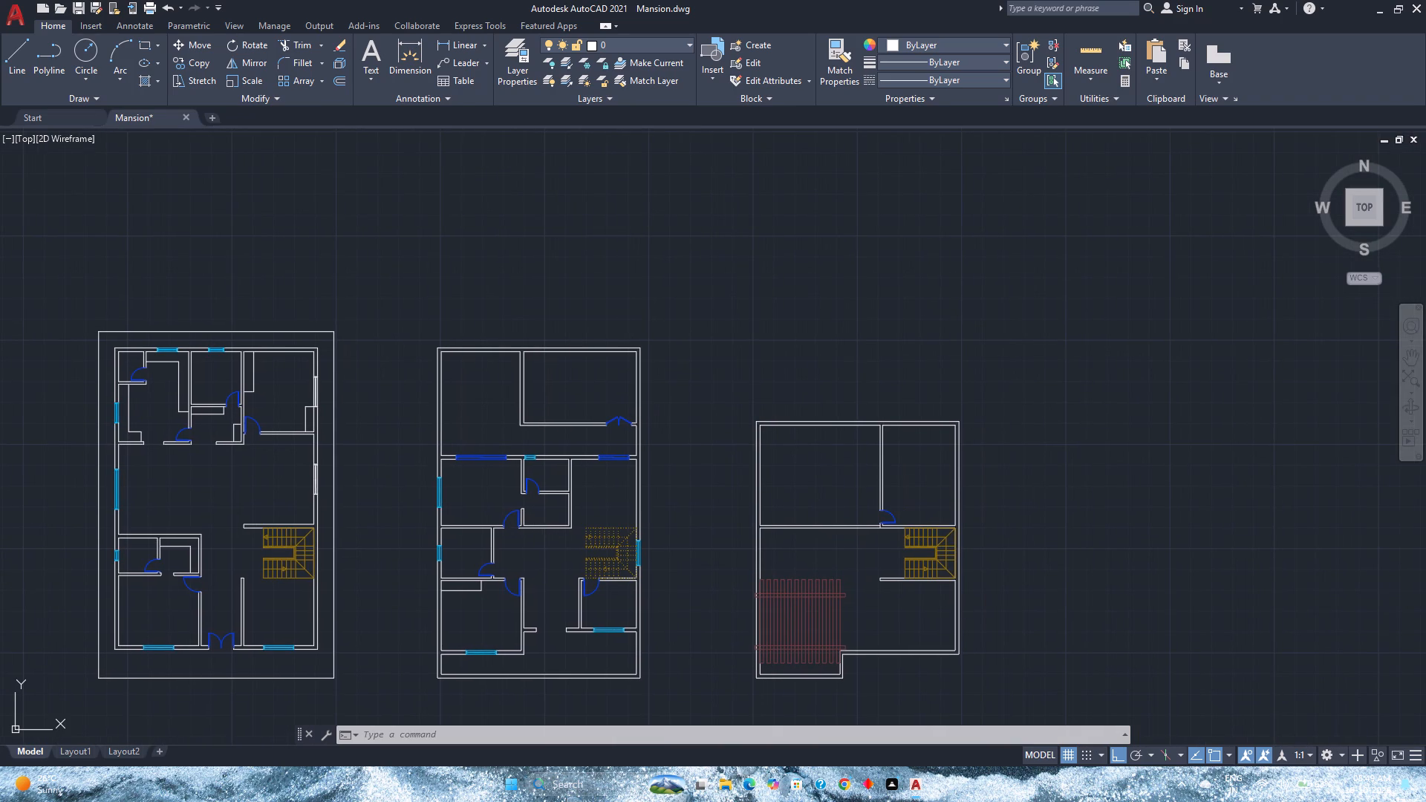
# Measure the width and depth of the second plan's small inner room northwest of the stairs.
pyautogui.scroll(1, 443, 553)
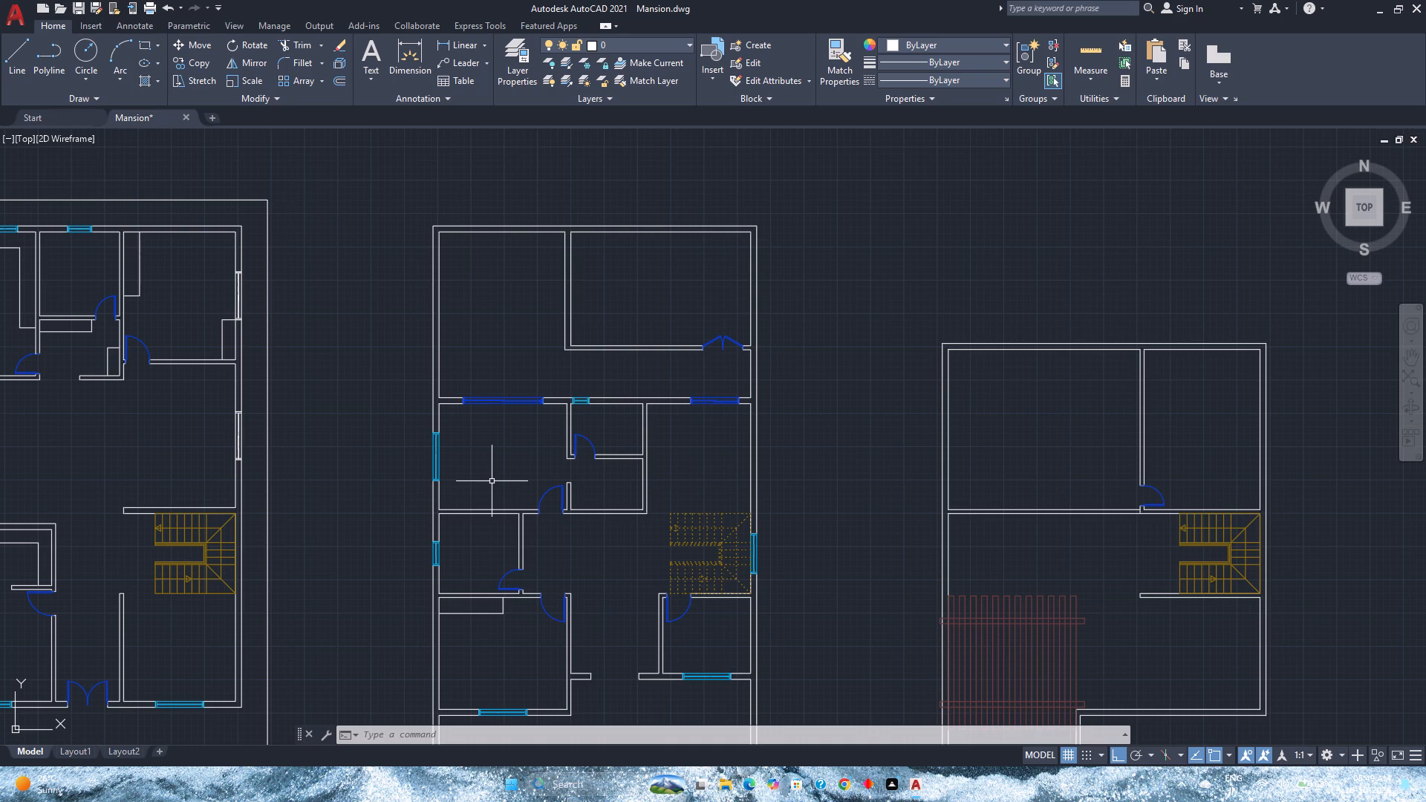
pyautogui.scroll(2, 623, 500)
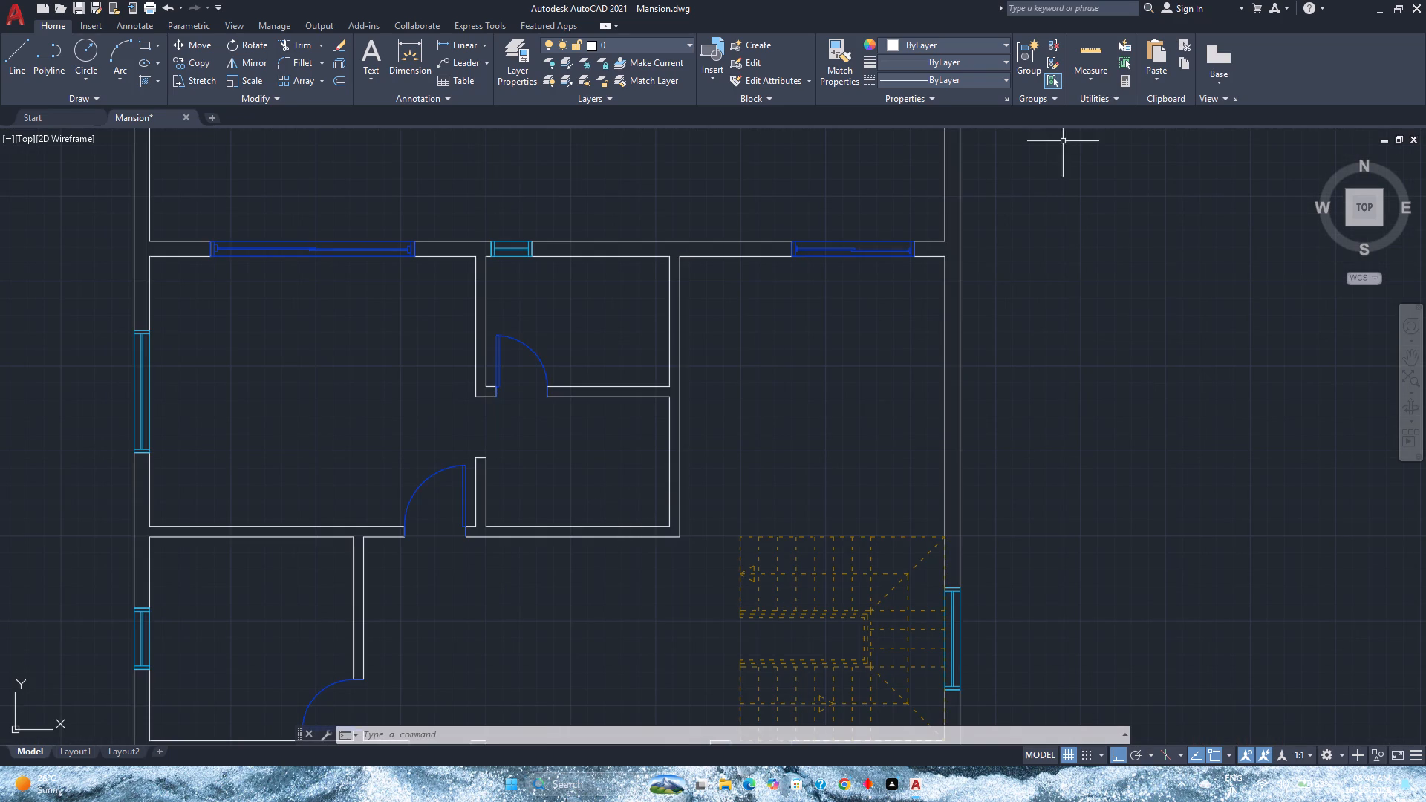
pyautogui.click(1095, 54)
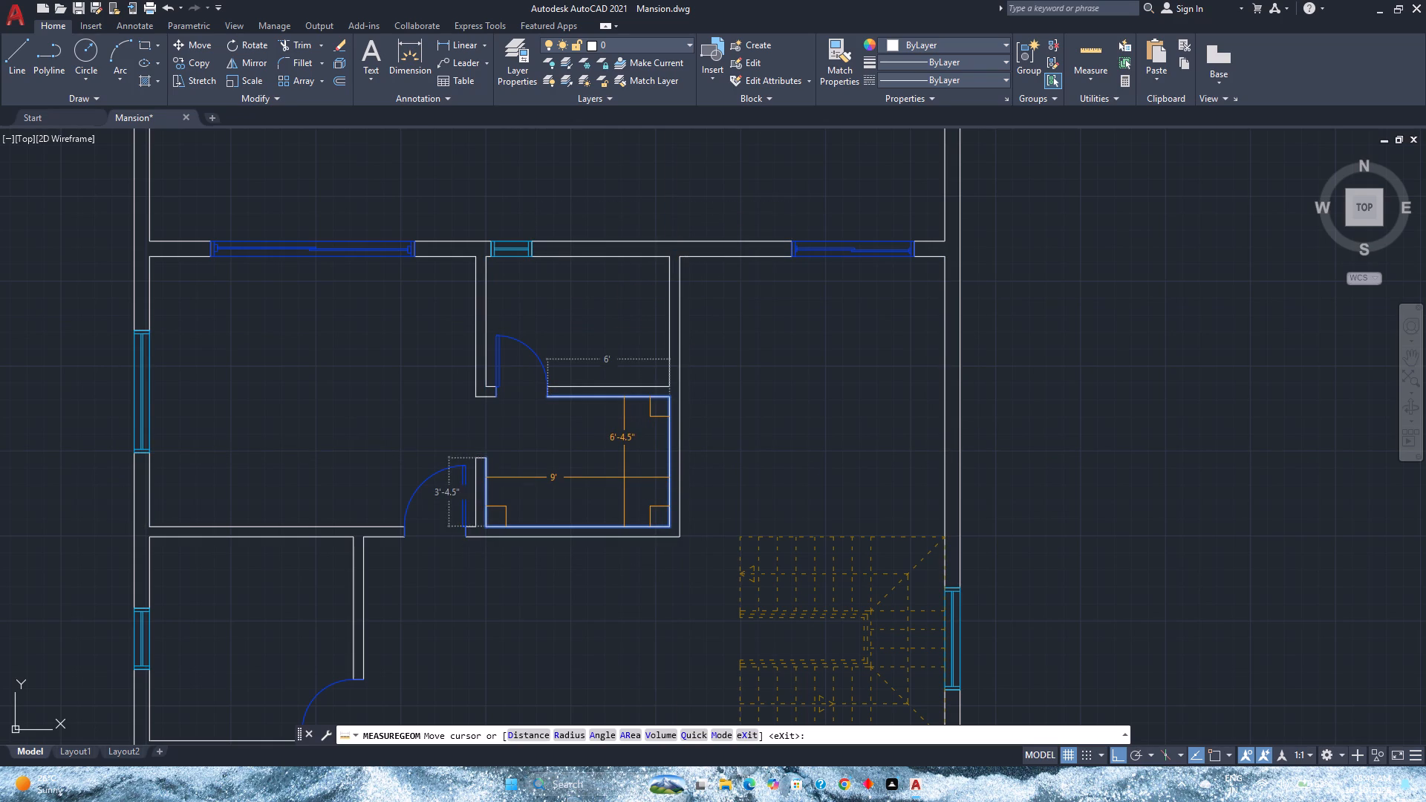
pyautogui.press('Escape')
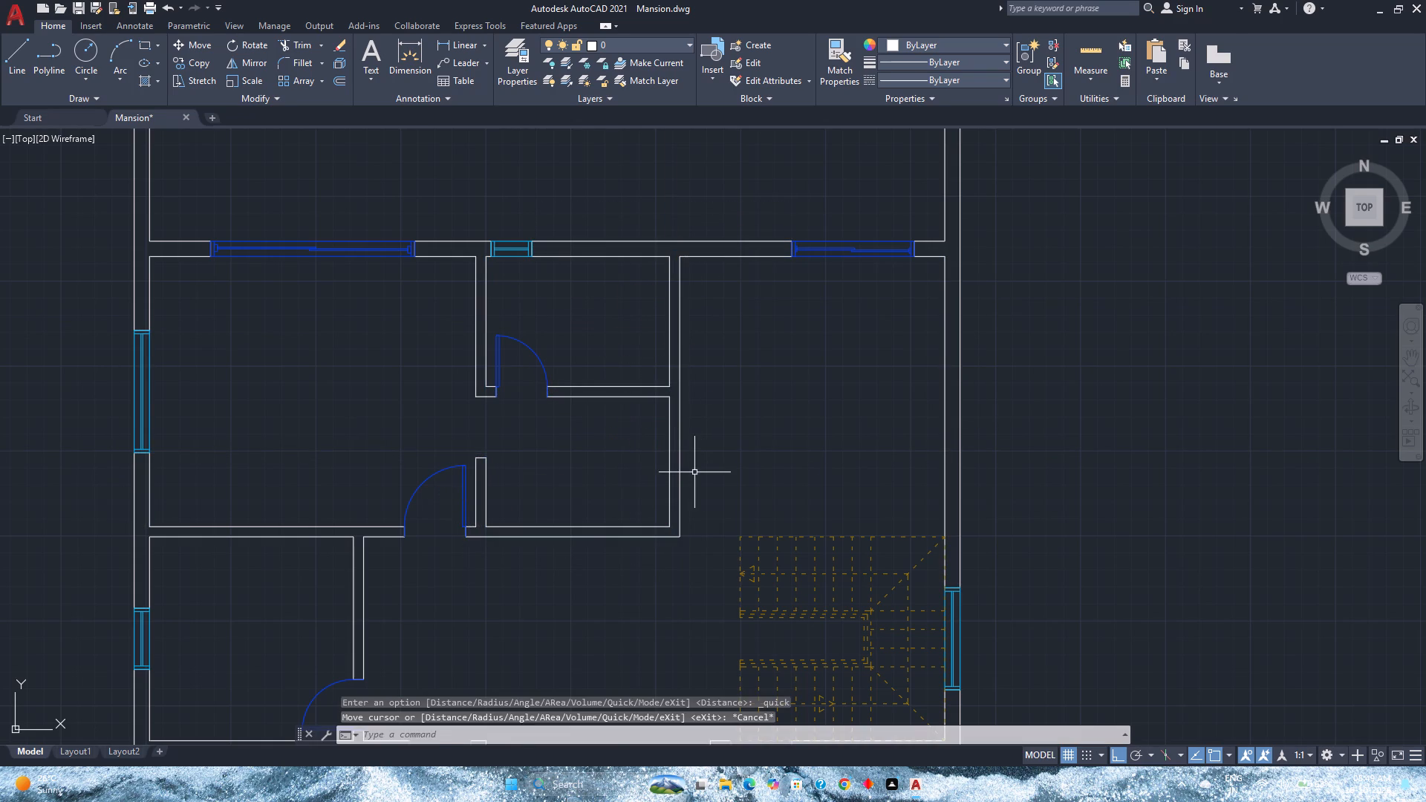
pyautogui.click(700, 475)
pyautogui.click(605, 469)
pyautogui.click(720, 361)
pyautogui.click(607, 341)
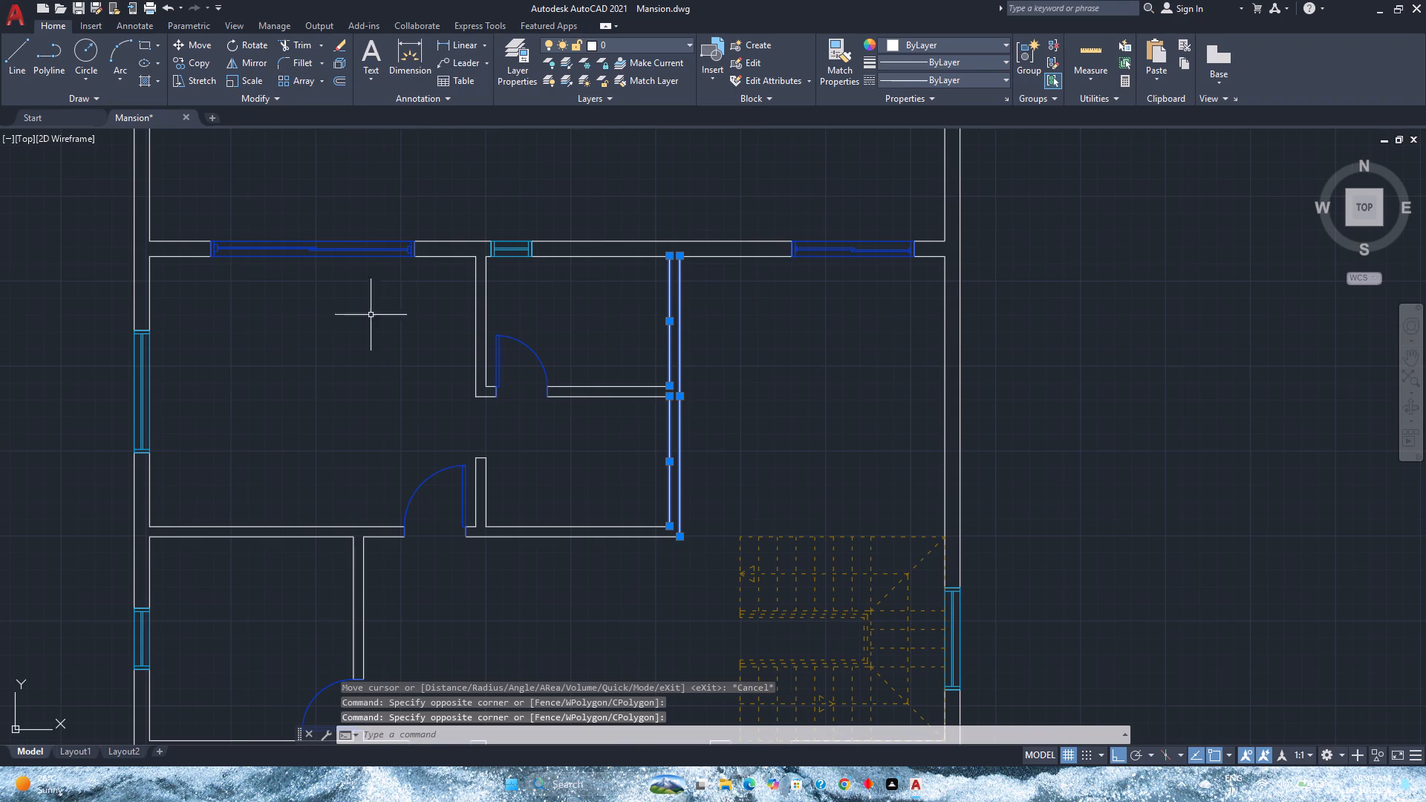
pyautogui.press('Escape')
# Offset the inner south wall line of the second plan's small inner room northwest of the stairs 2' into the room.
pyautogui.scroll(-1, 589, 535)
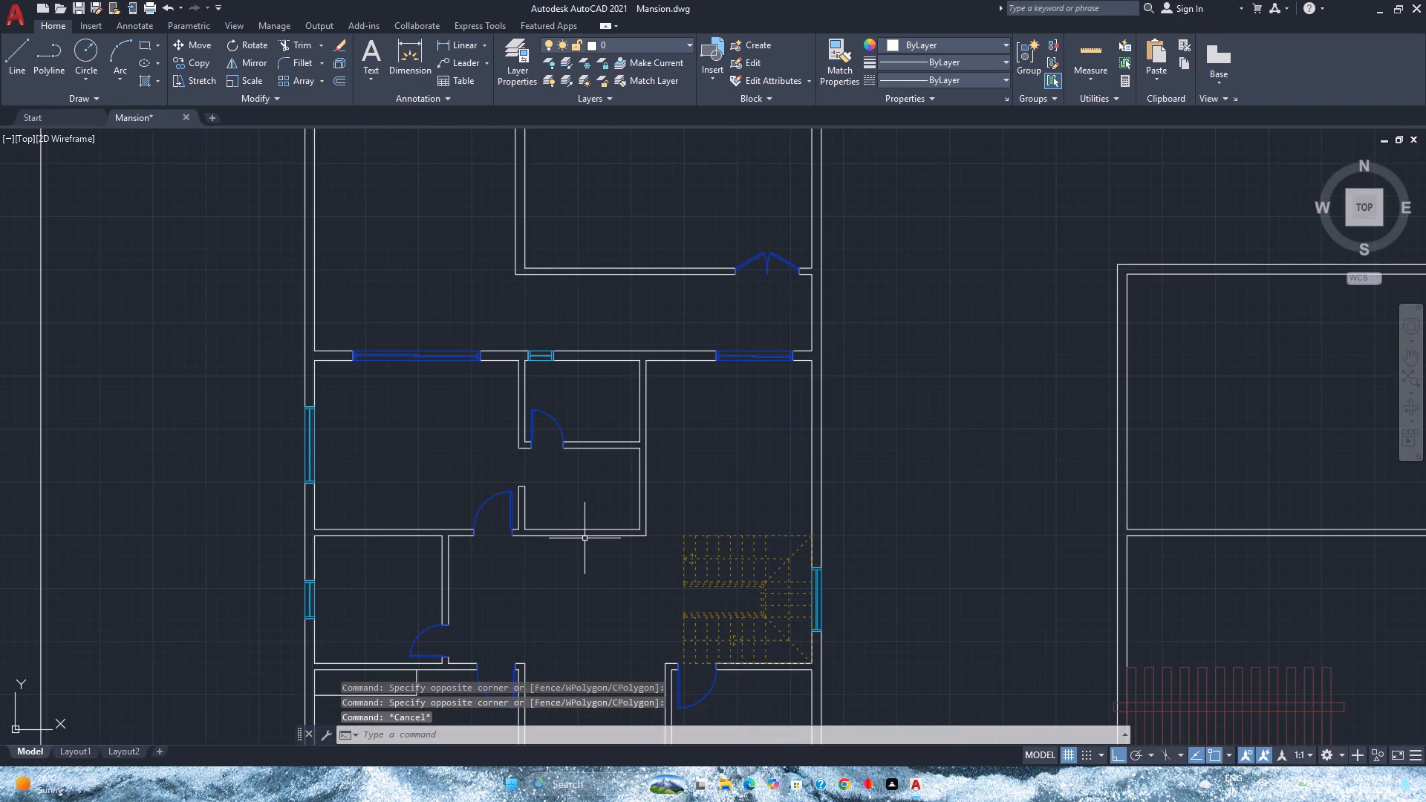
pyautogui.scroll(-1, 585, 538)
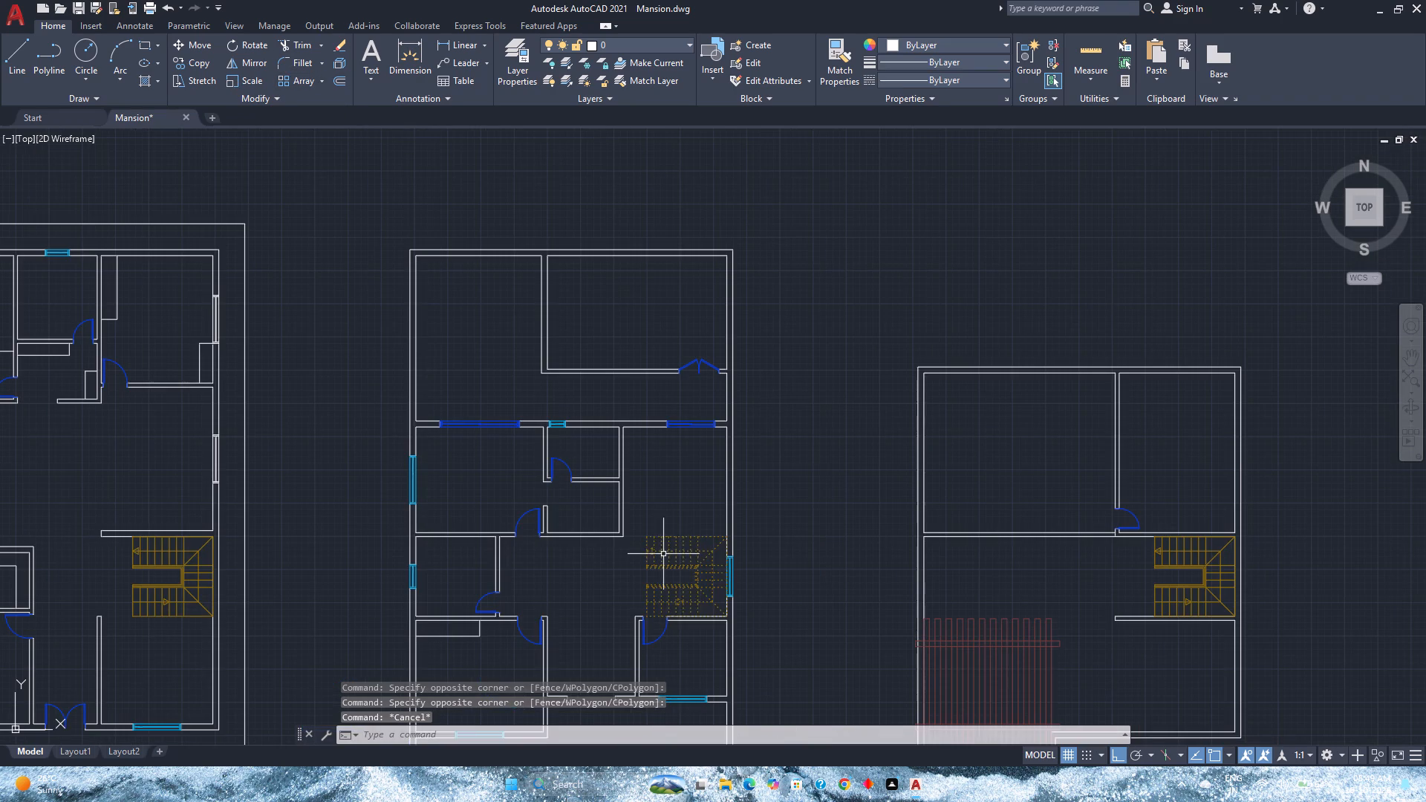
pyautogui.moveTo(602, 559); pyautogui.dragTo(574, 526, button='middle')
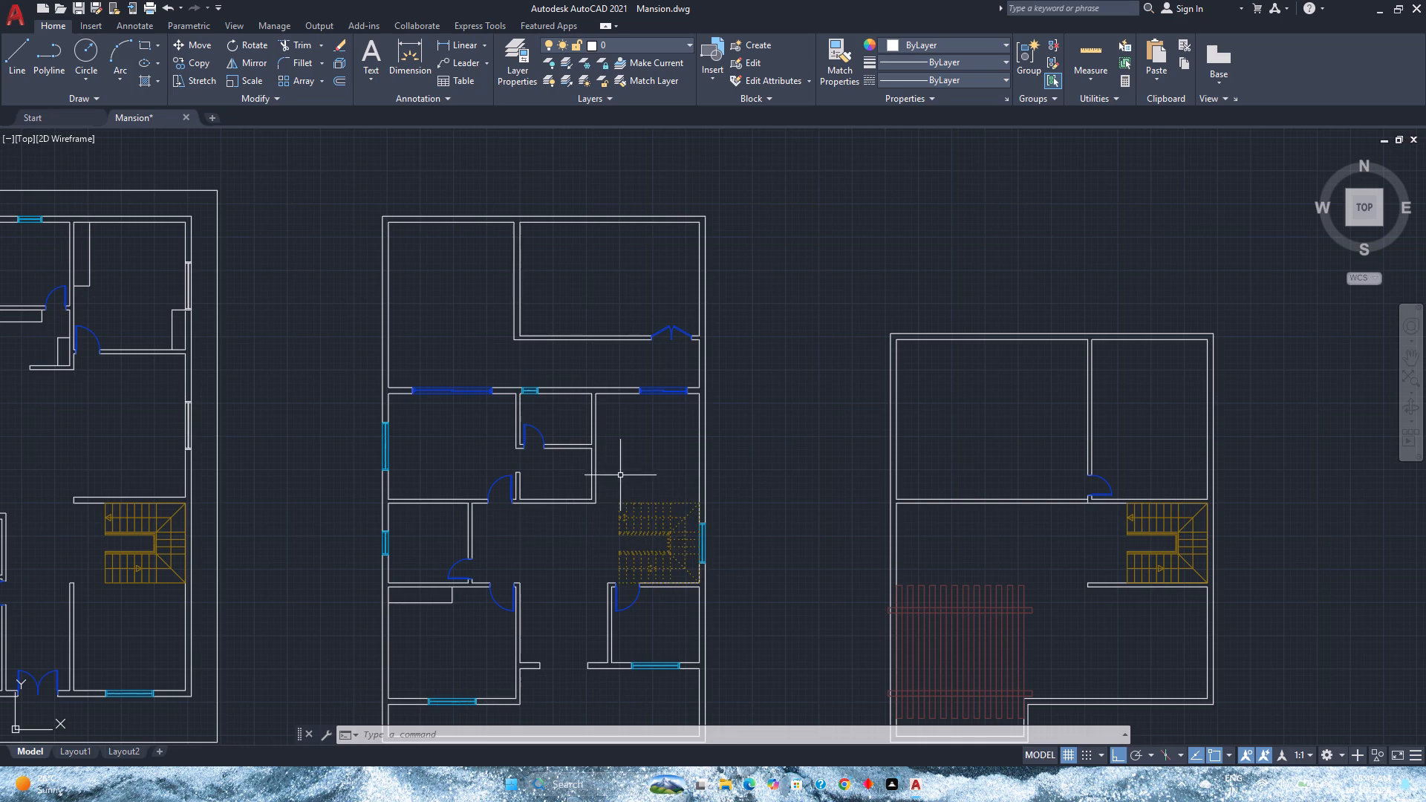
pyautogui.scroll(2, 579, 472)
pyautogui.click(542, 541)
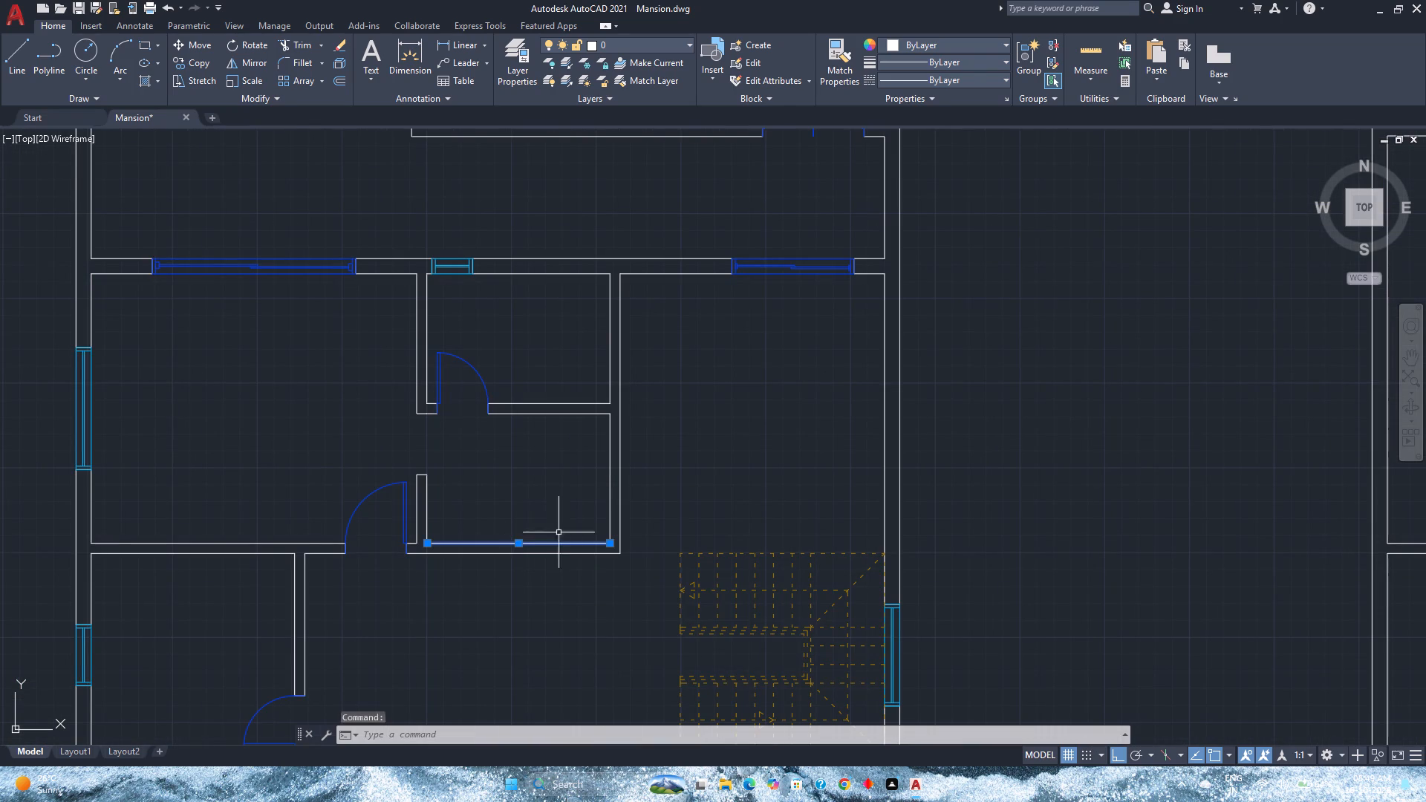
pyautogui.click(610, 486)
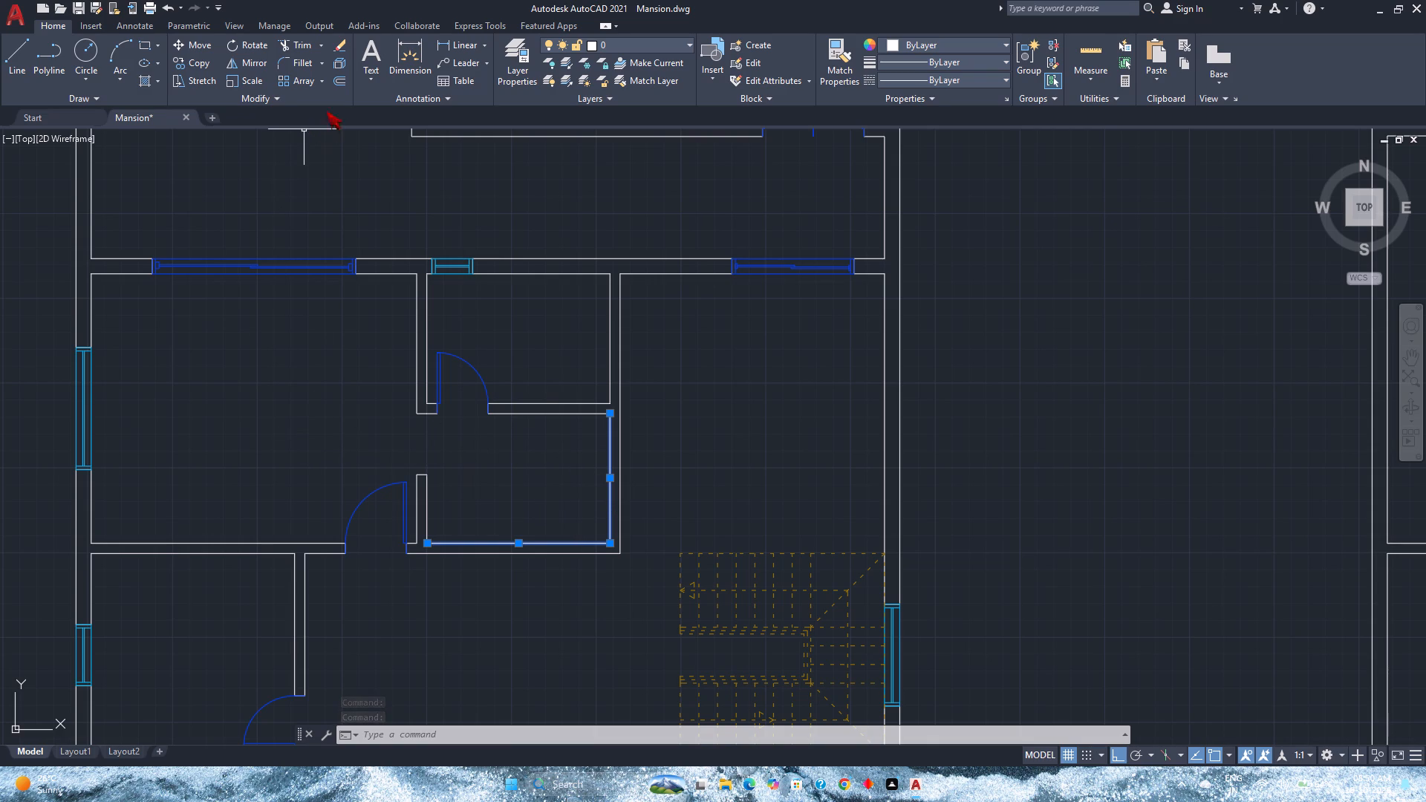
pyautogui.click(336, 82)
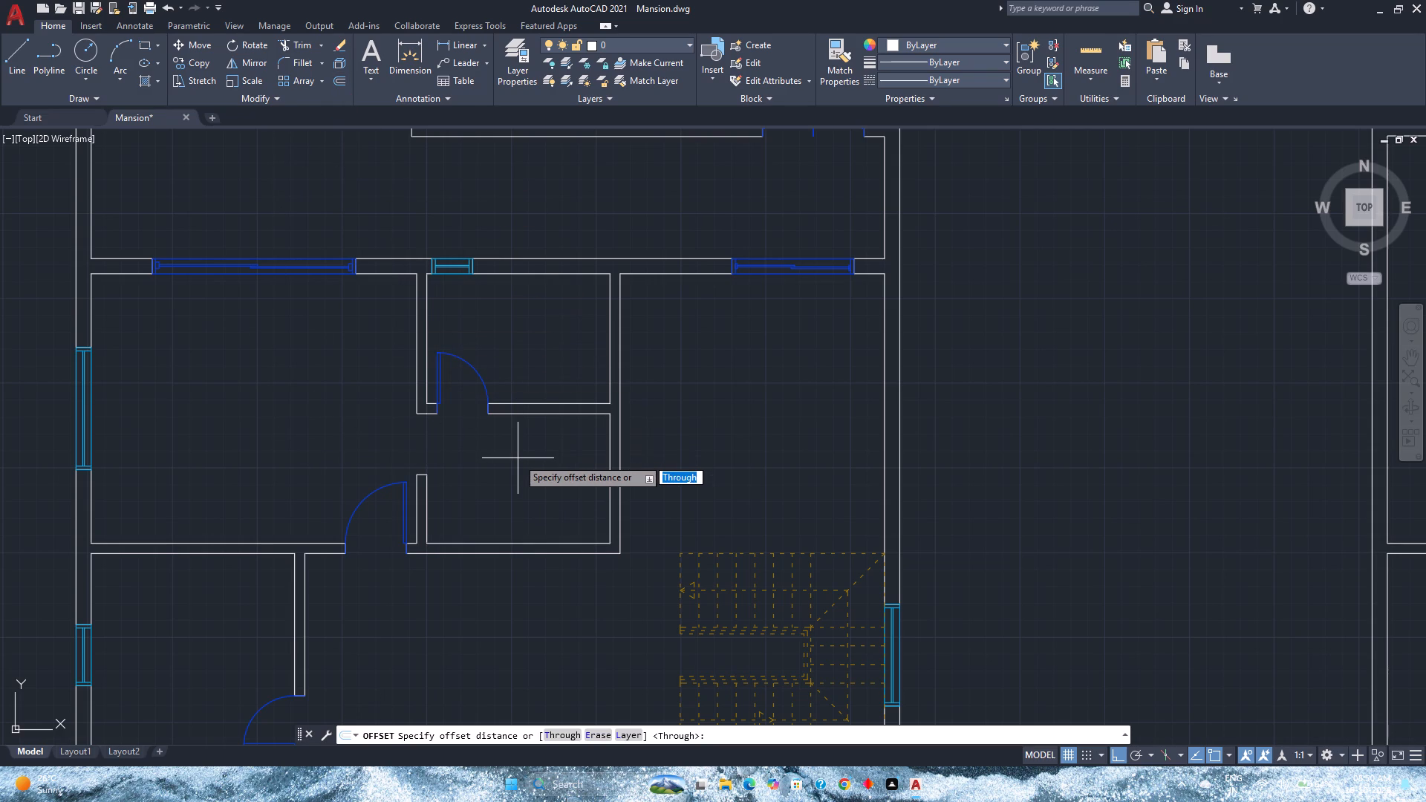
pyautogui.write("2'")
pyautogui.press('Return')
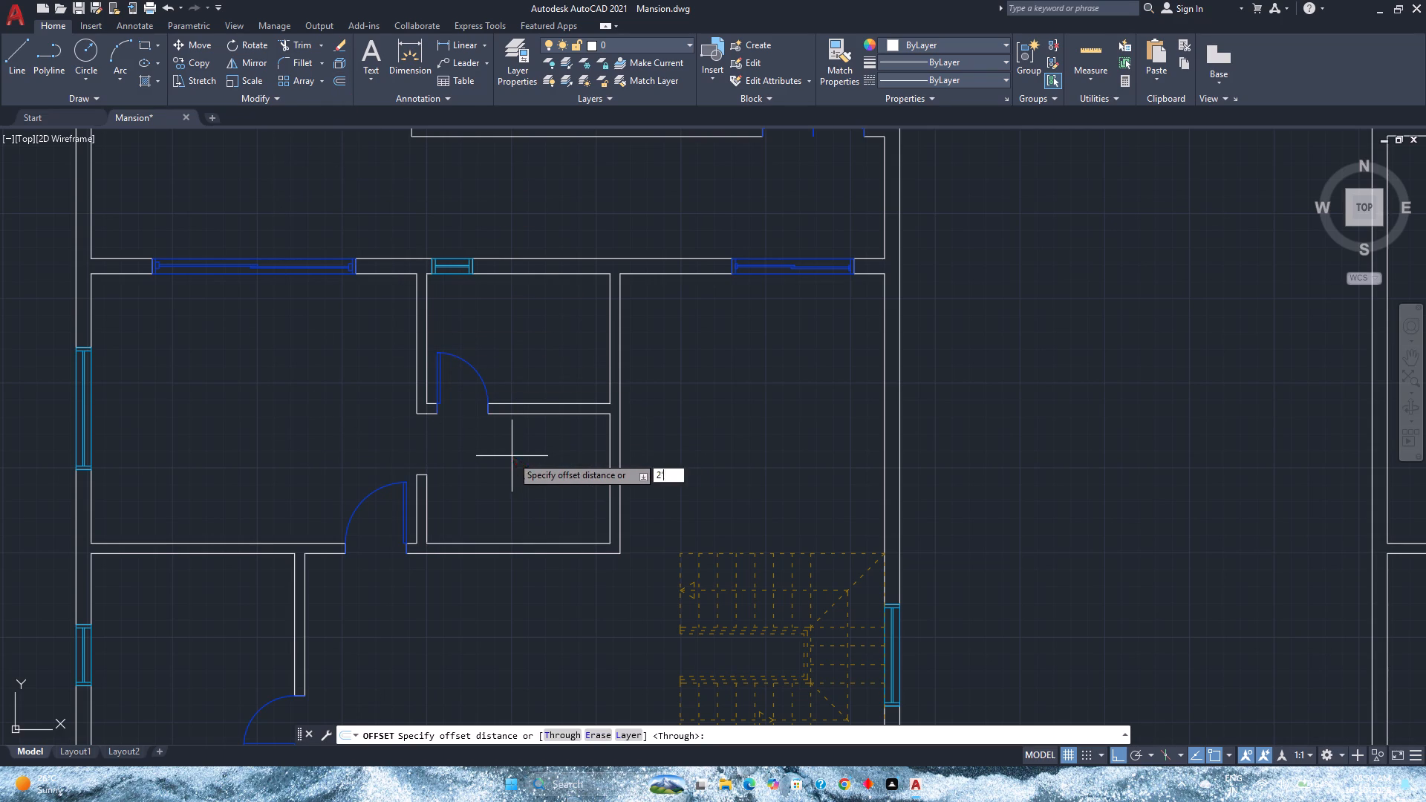
pyautogui.click(463, 542)
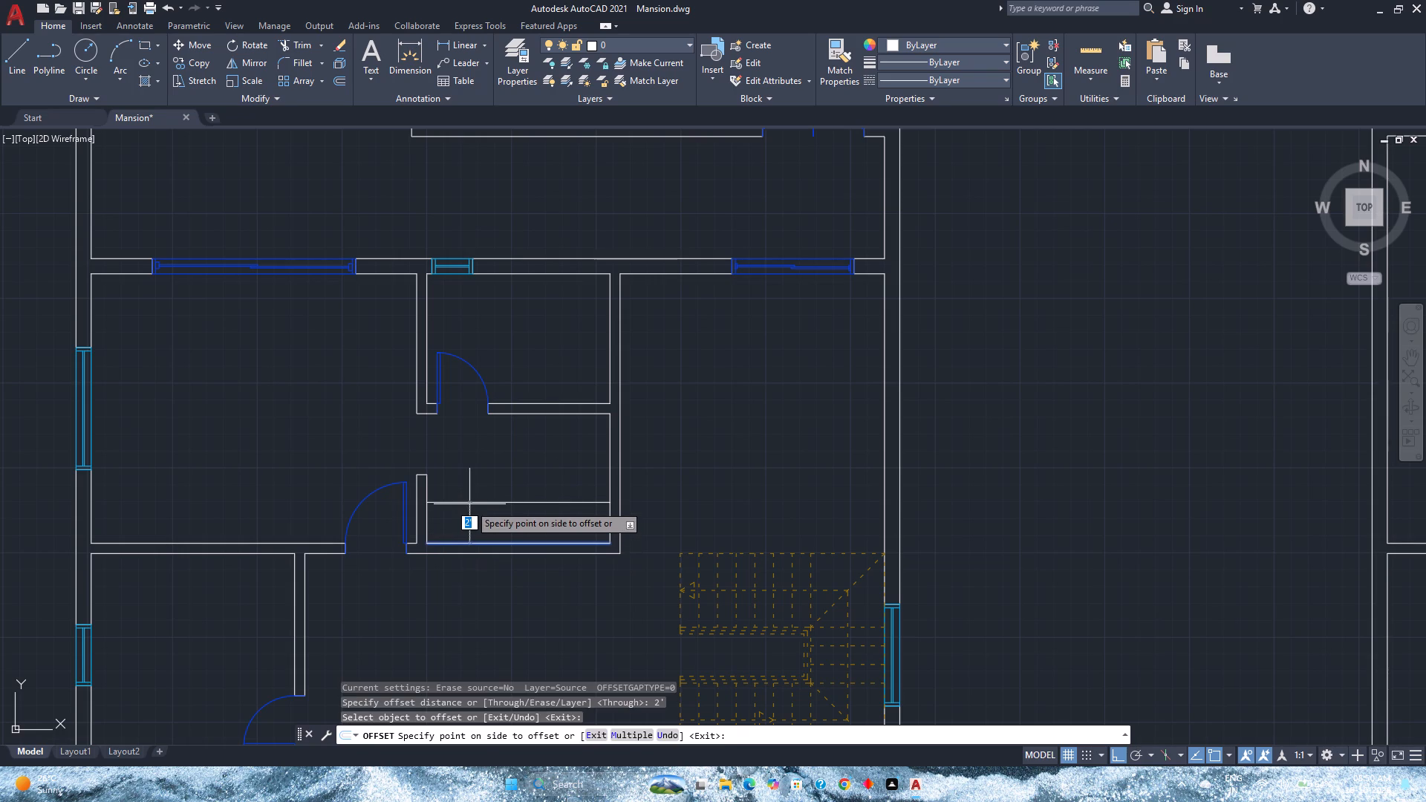
pyautogui.click(469, 504)
pyautogui.press('Escape')
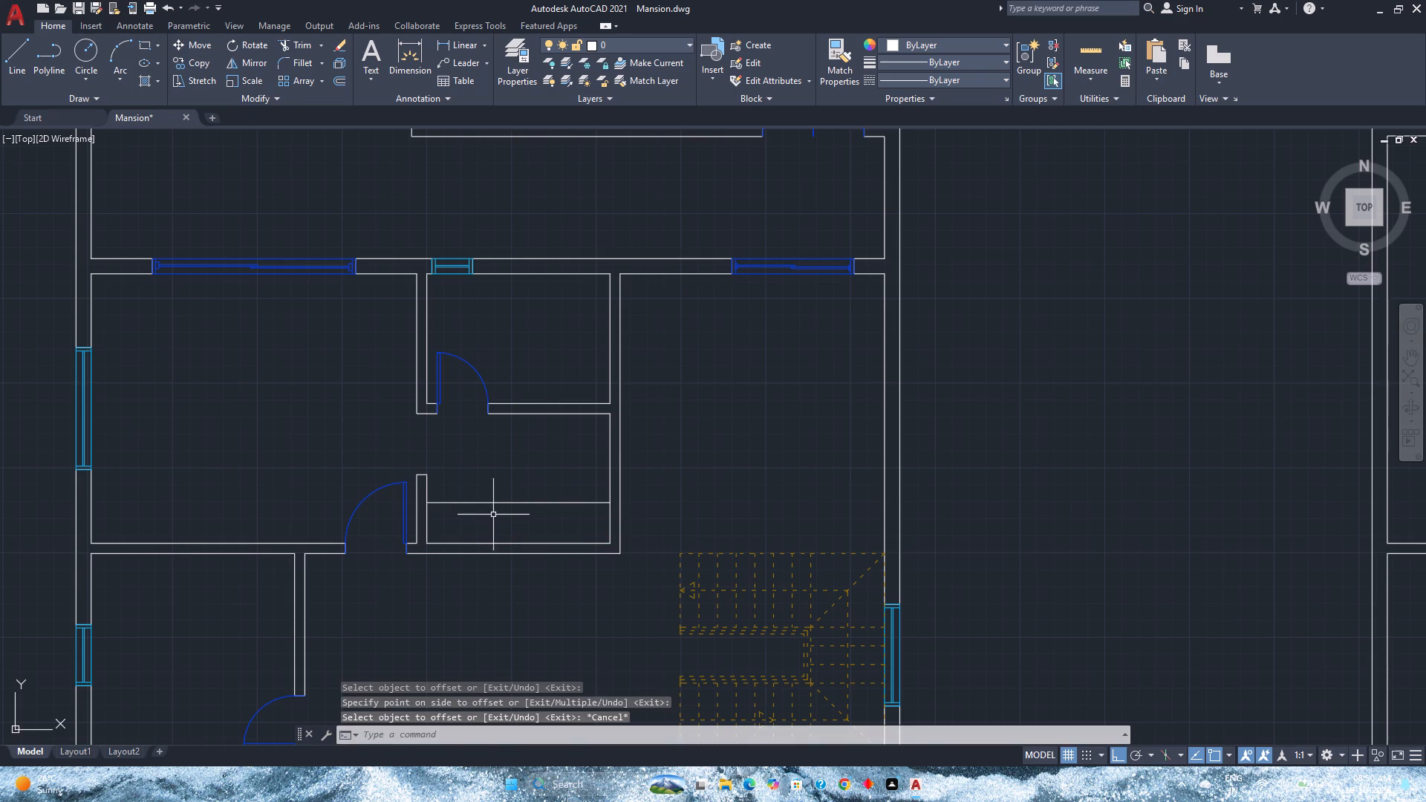
# Save the mansion drawing.
pyautogui.hotkey('ctrl', 's')
pyautogui.scroll(-1, 501, 520)
pyautogui.moveTo(490, 521); pyautogui.dragTo(385, 523, button='middle')
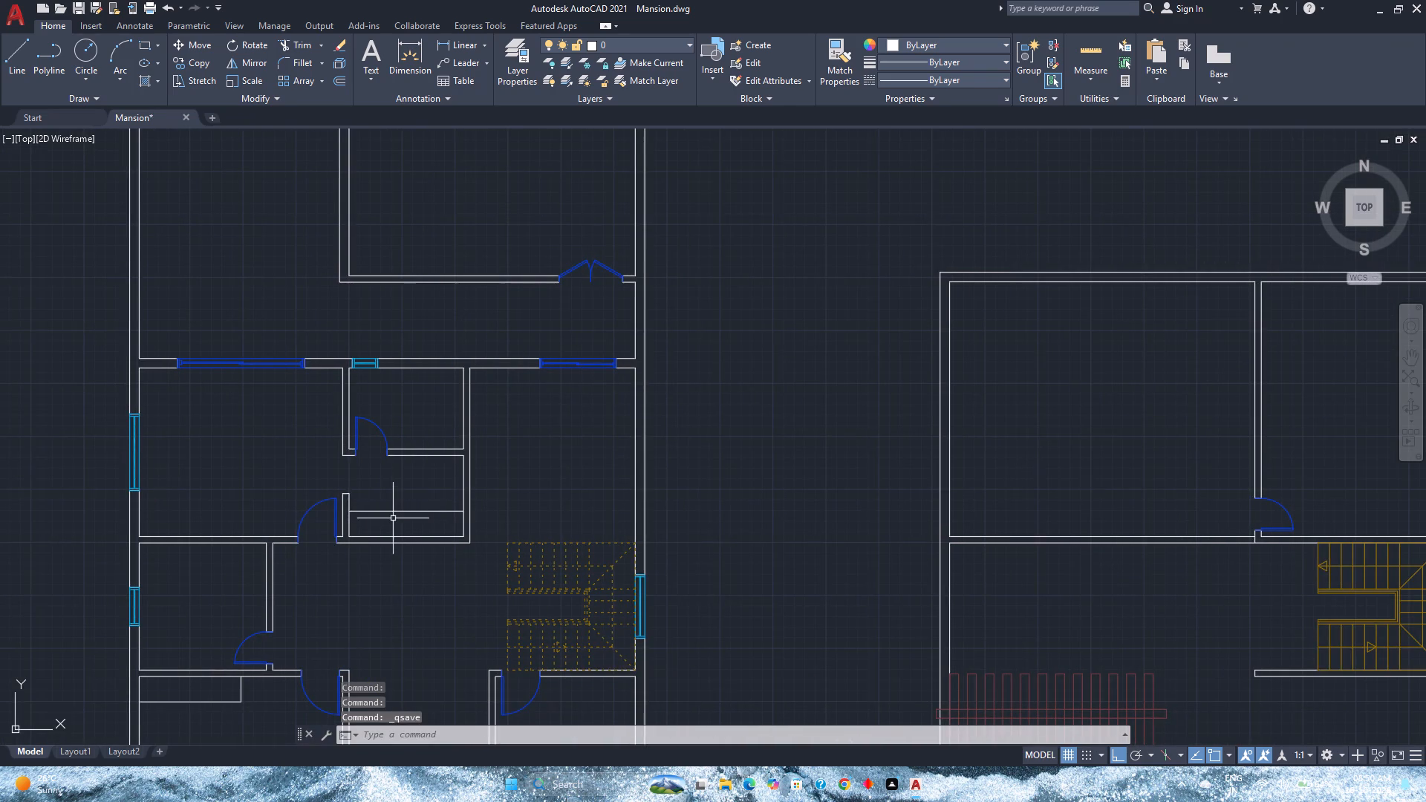
pyautogui.scroll(-1, 393, 518)
pyautogui.moveTo(420, 632); pyautogui.dragTo(455, 521, button='middle')
pyautogui.hotkey('ctrl', 's')
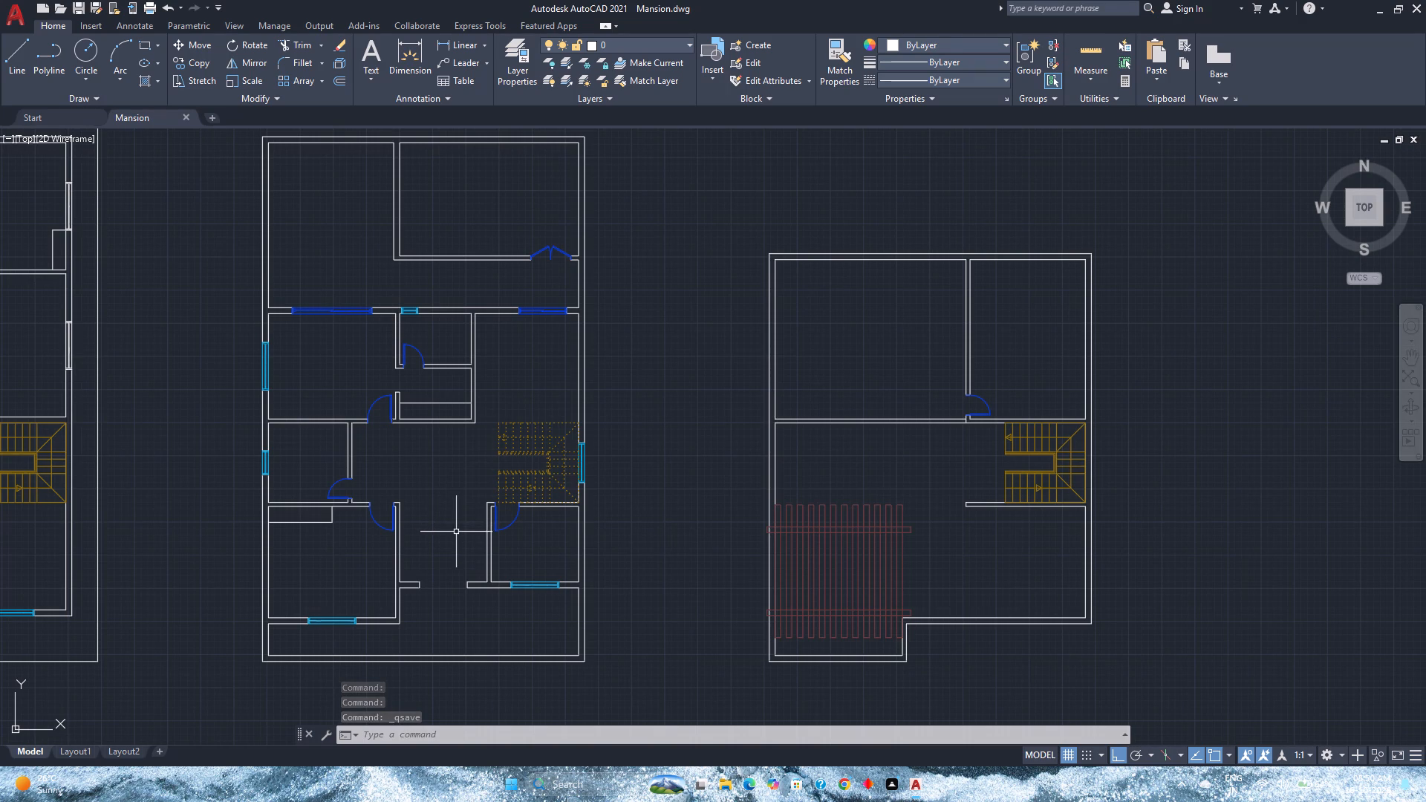
# Delete the door of the second plan's small room directly south of the stairs.
pyautogui.scroll(2, 478, 480)
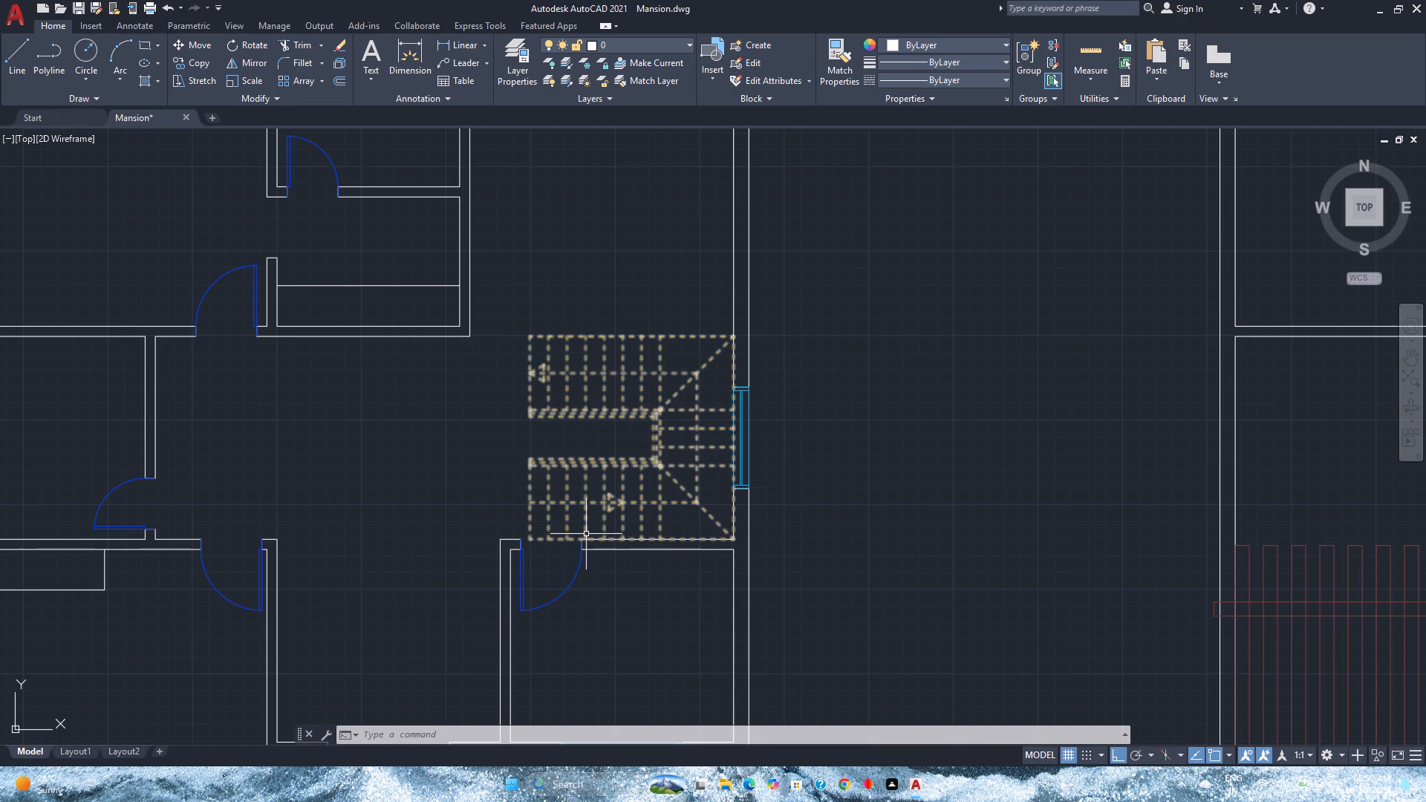
pyautogui.scroll(-3, 587, 545)
pyautogui.moveTo(585, 545); pyautogui.dragTo(518, 540, button='middle')
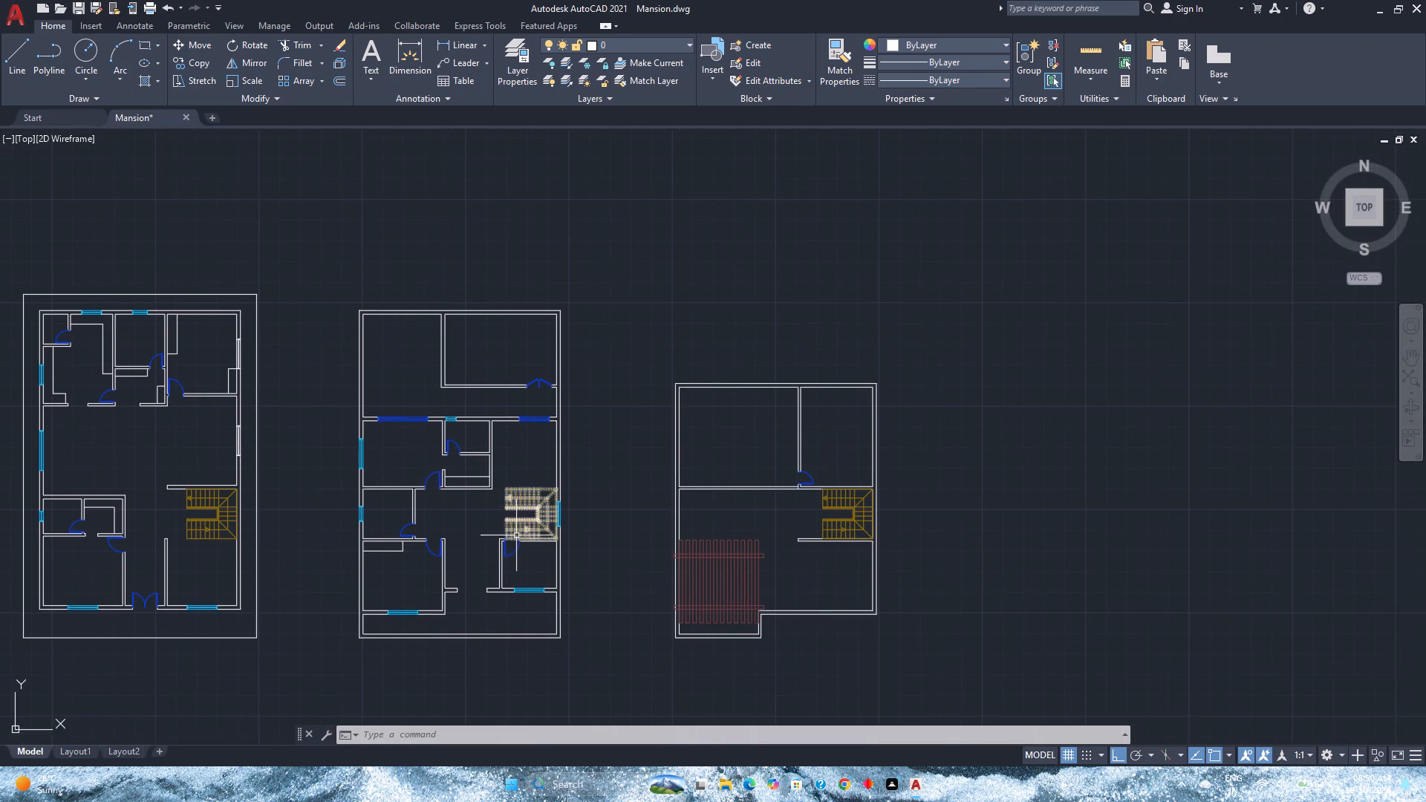
pyautogui.scroll(2, 516, 534)
pyautogui.scroll(-1, 741, 507)
pyautogui.moveTo(741, 507); pyautogui.dragTo(480, 503, button='middle')
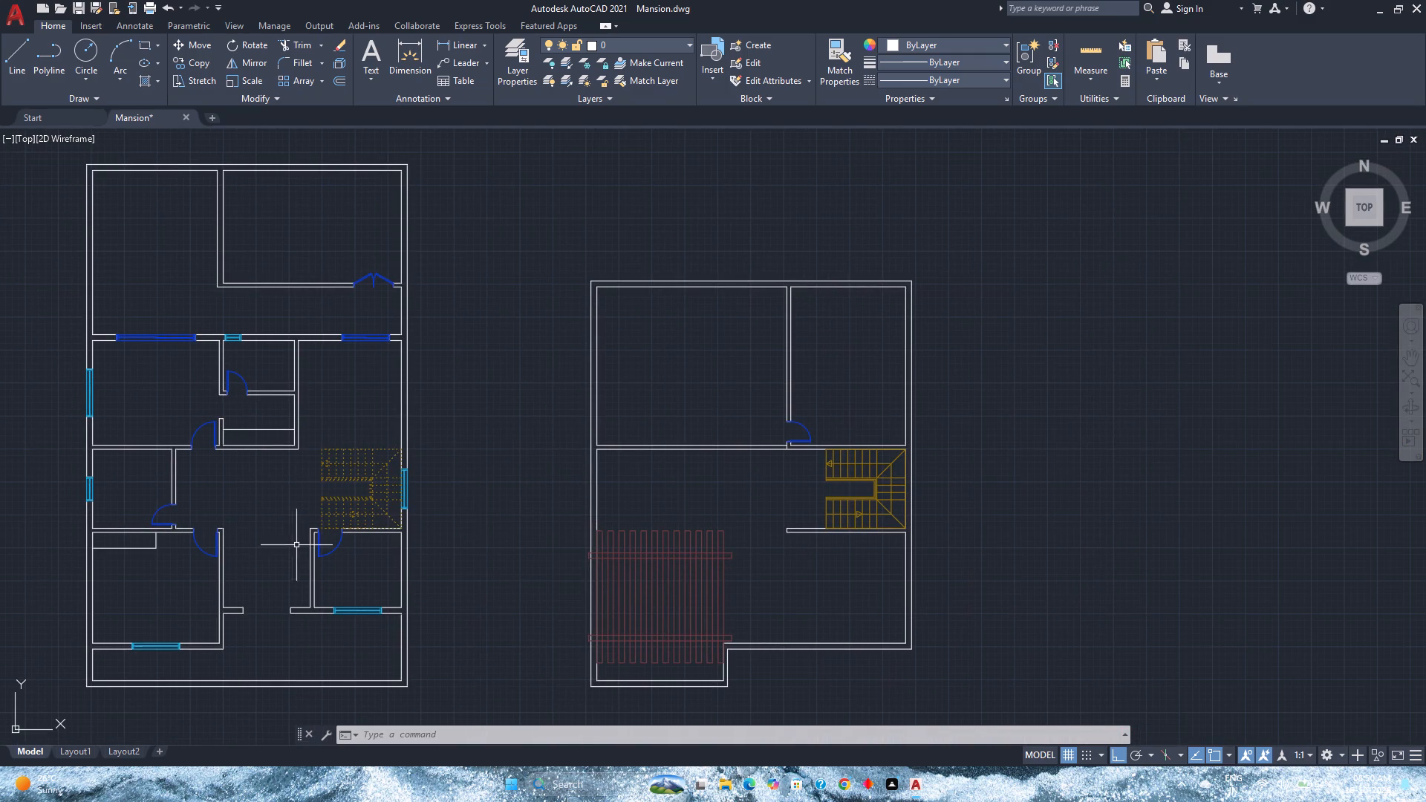
pyautogui.scroll(2, 293, 547)
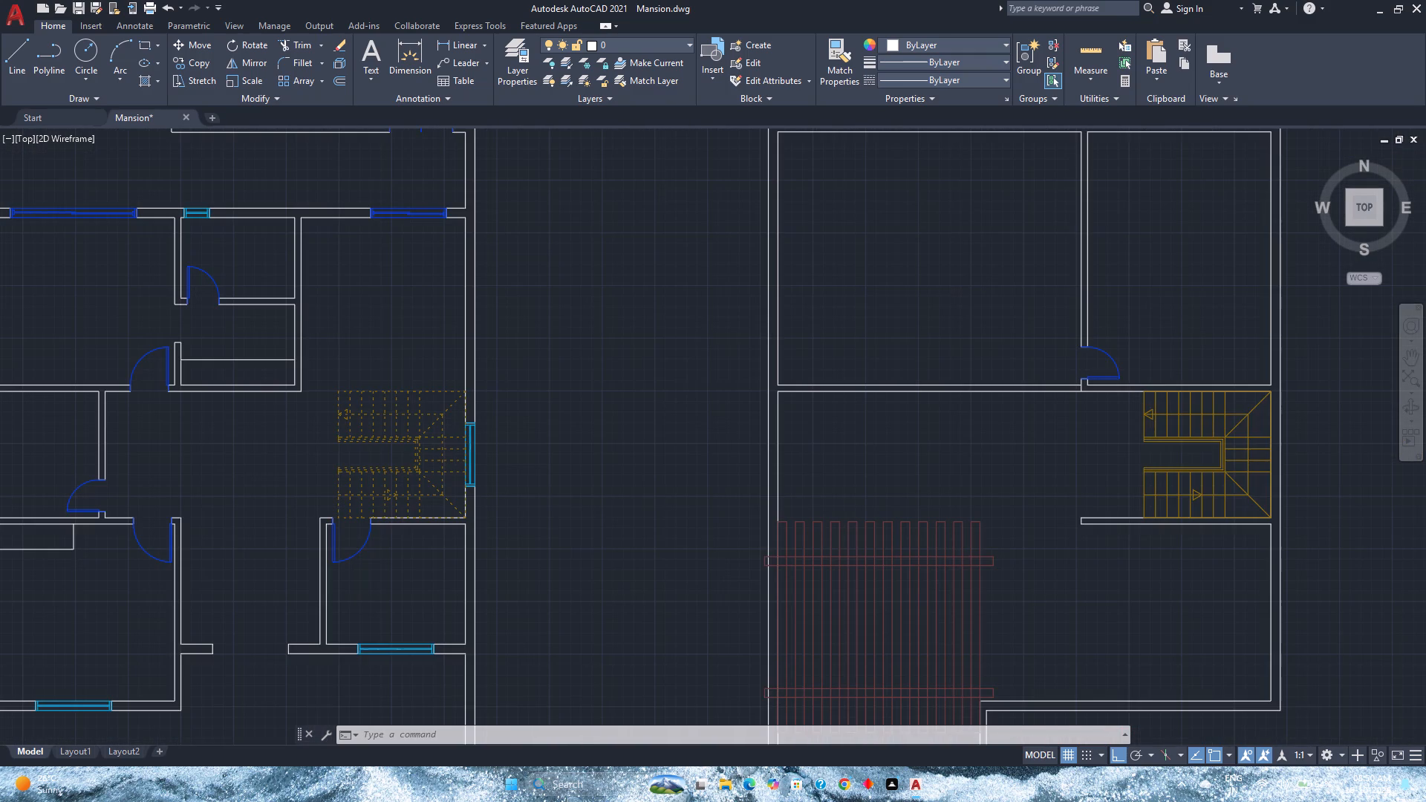
pyautogui.scroll(-1, 293, 547)
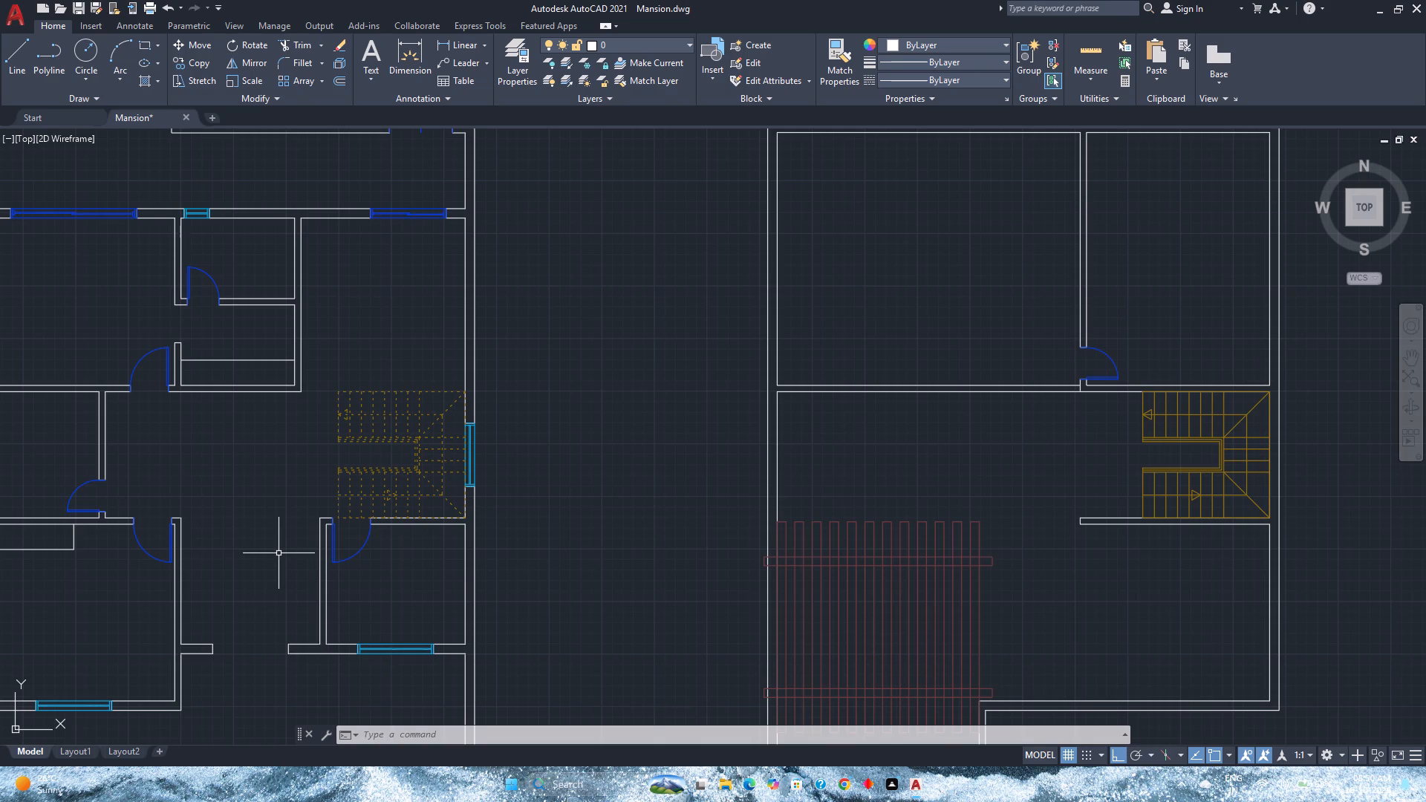
pyautogui.click(350, 558)
pyautogui.press('Delete')
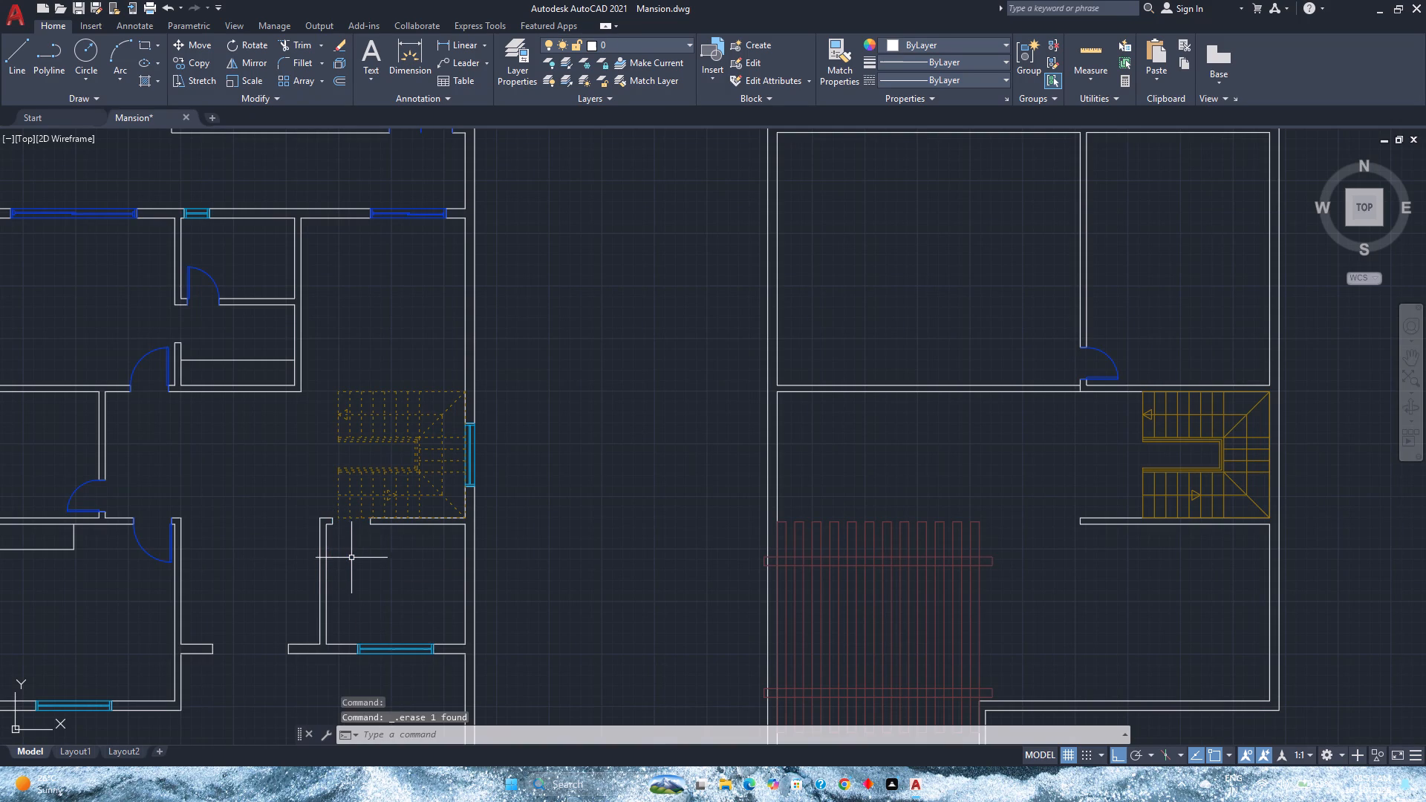
# Hide the dashed staircase on the second plan to expose the wall beneath it.
pyautogui.scroll(4, 358, 526)
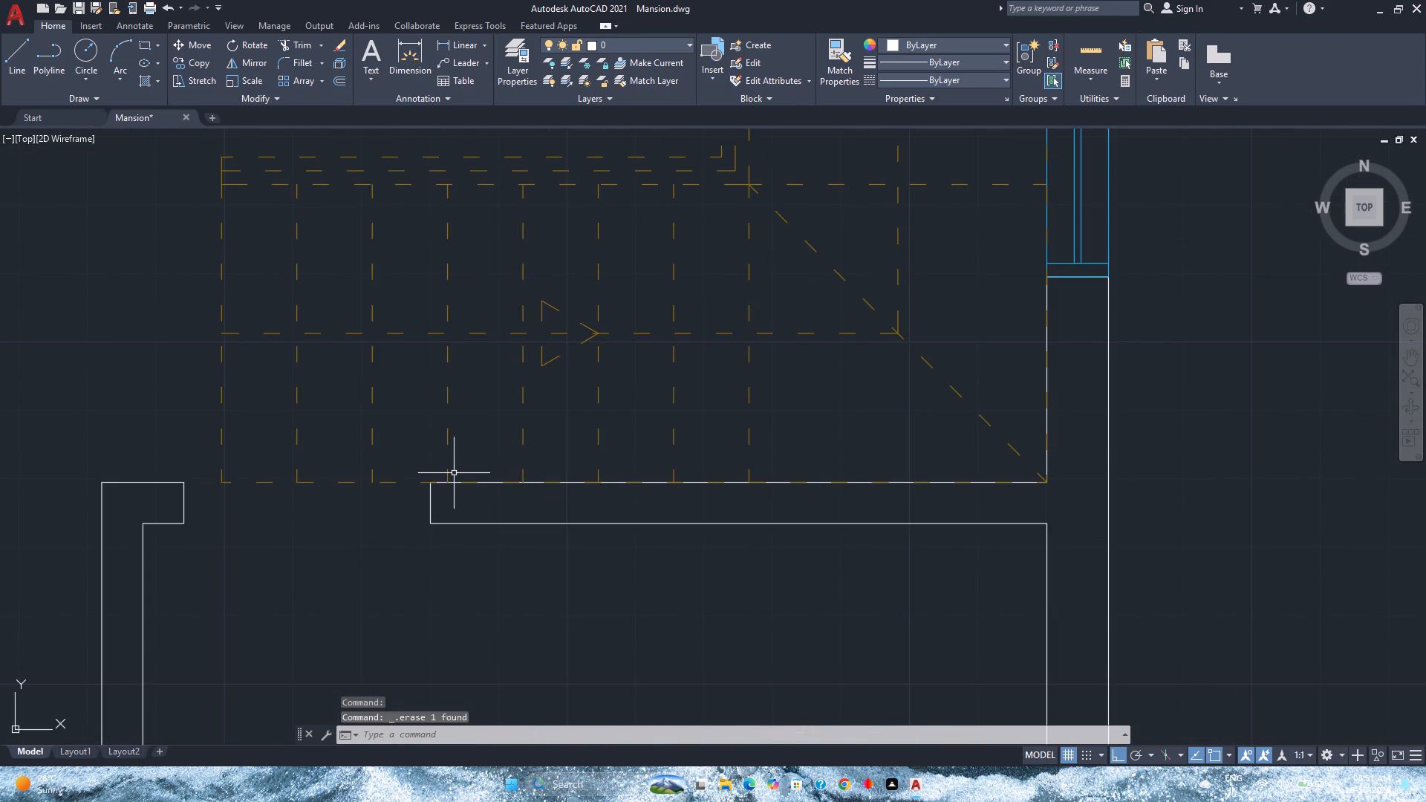
pyautogui.click(446, 448)
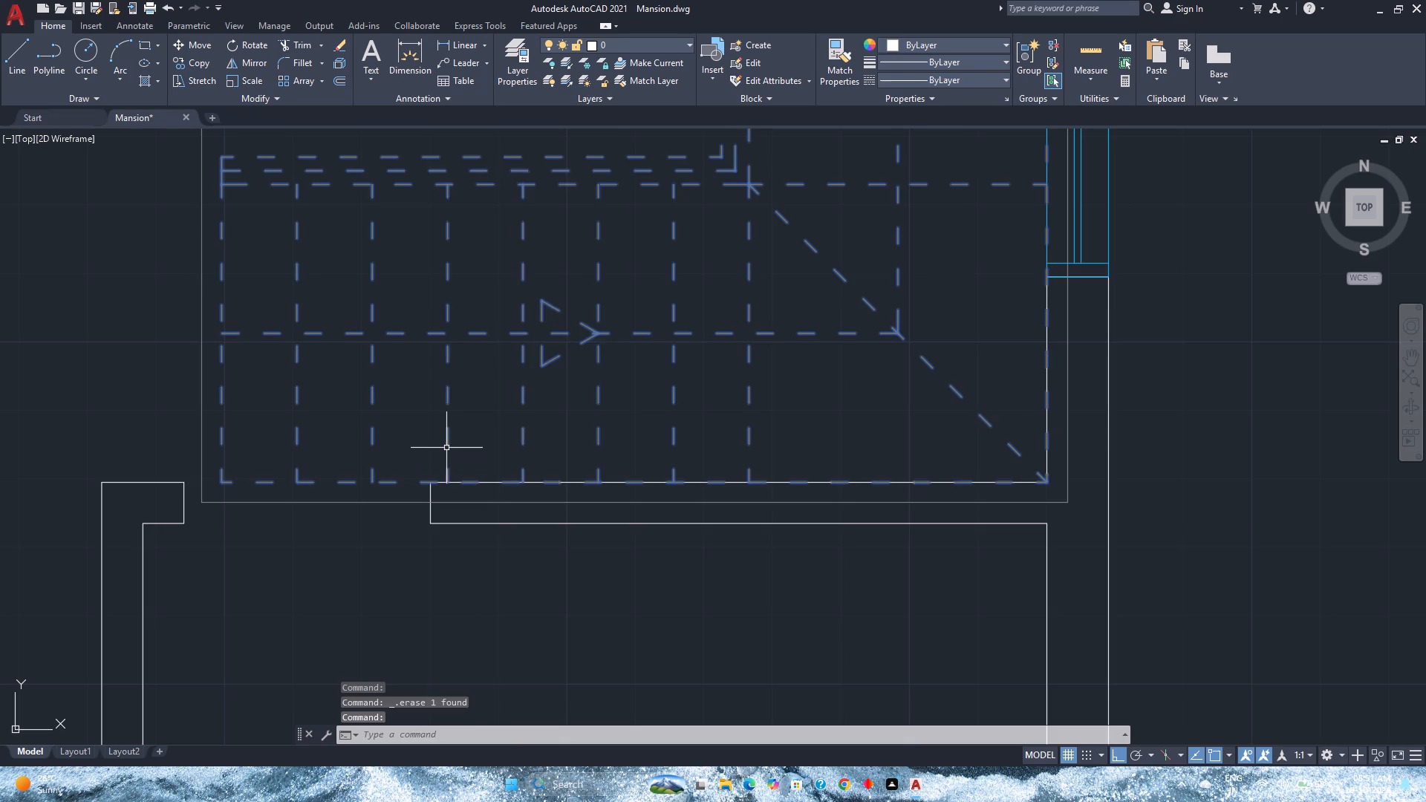
pyautogui.rightClick(446, 448)
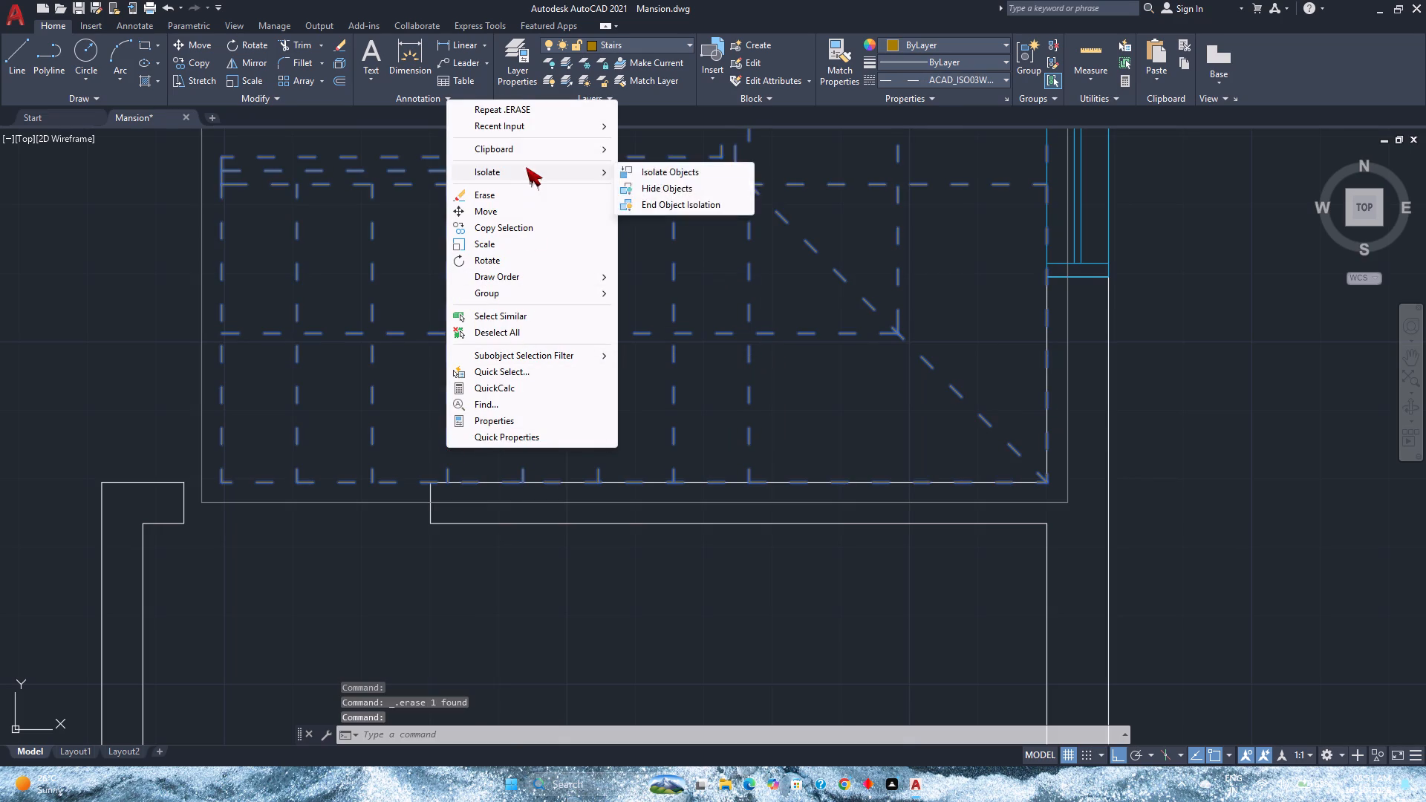
pyautogui.click(644, 187)
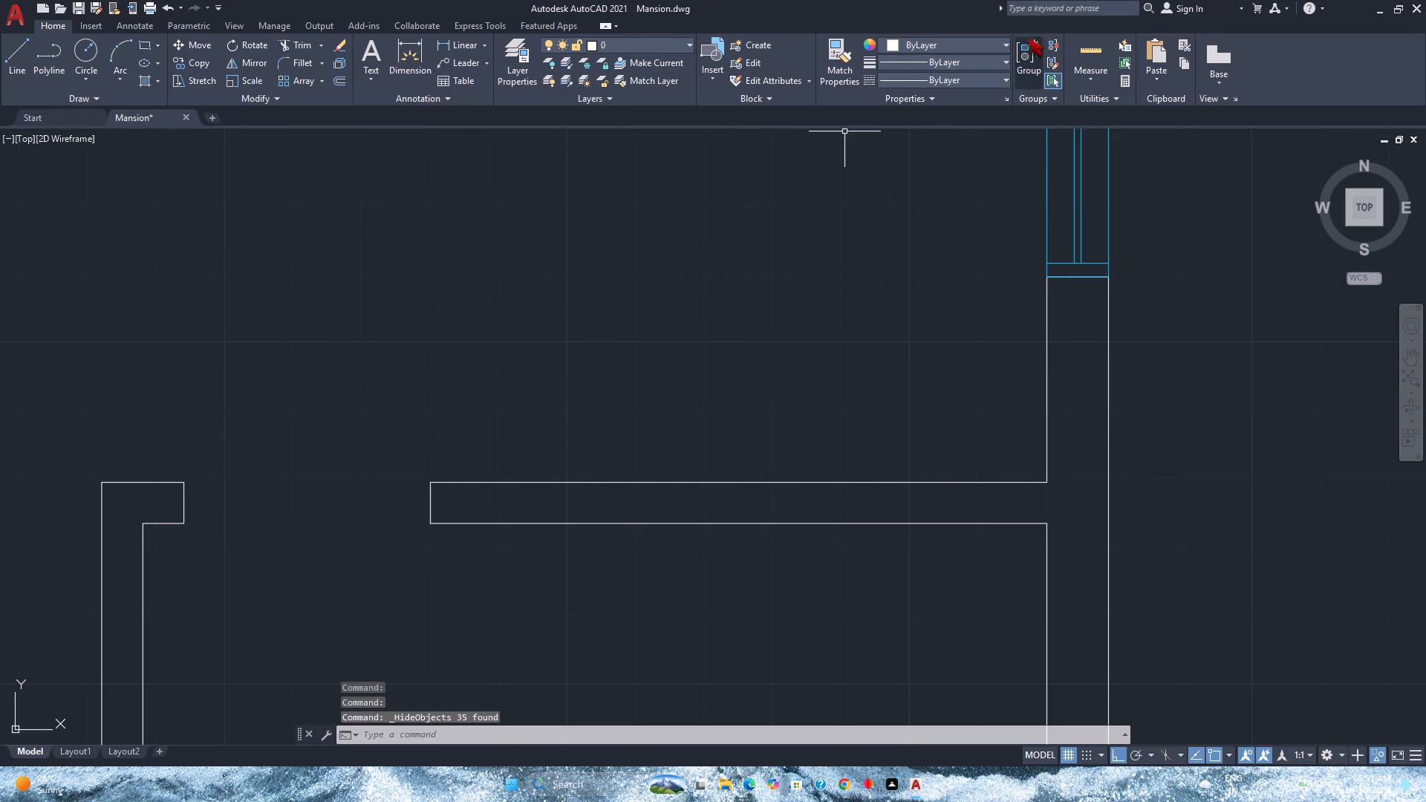
# Measure the width of the empty door opening in the wall south of the stairs.
pyautogui.click(1078, 45)
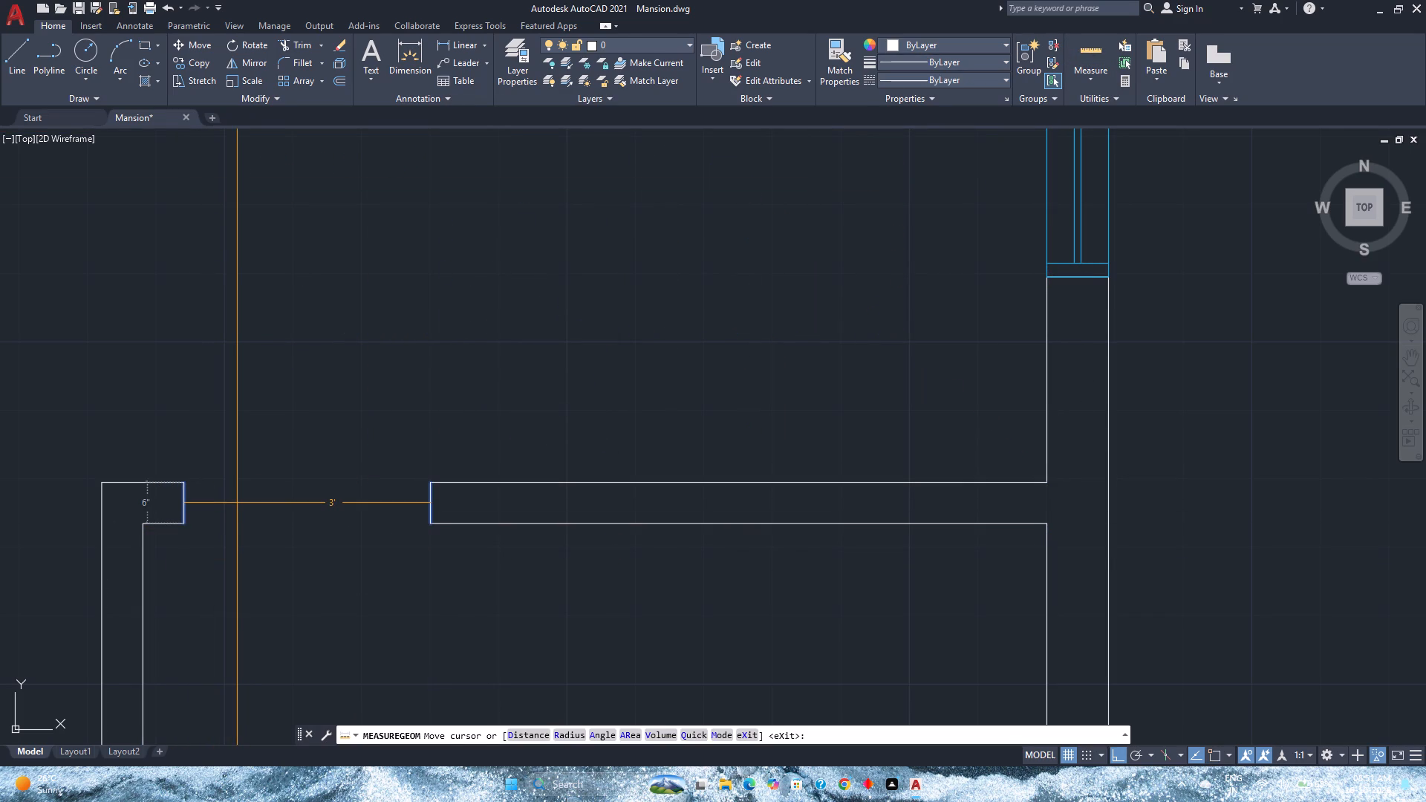
pyautogui.press('Escape')
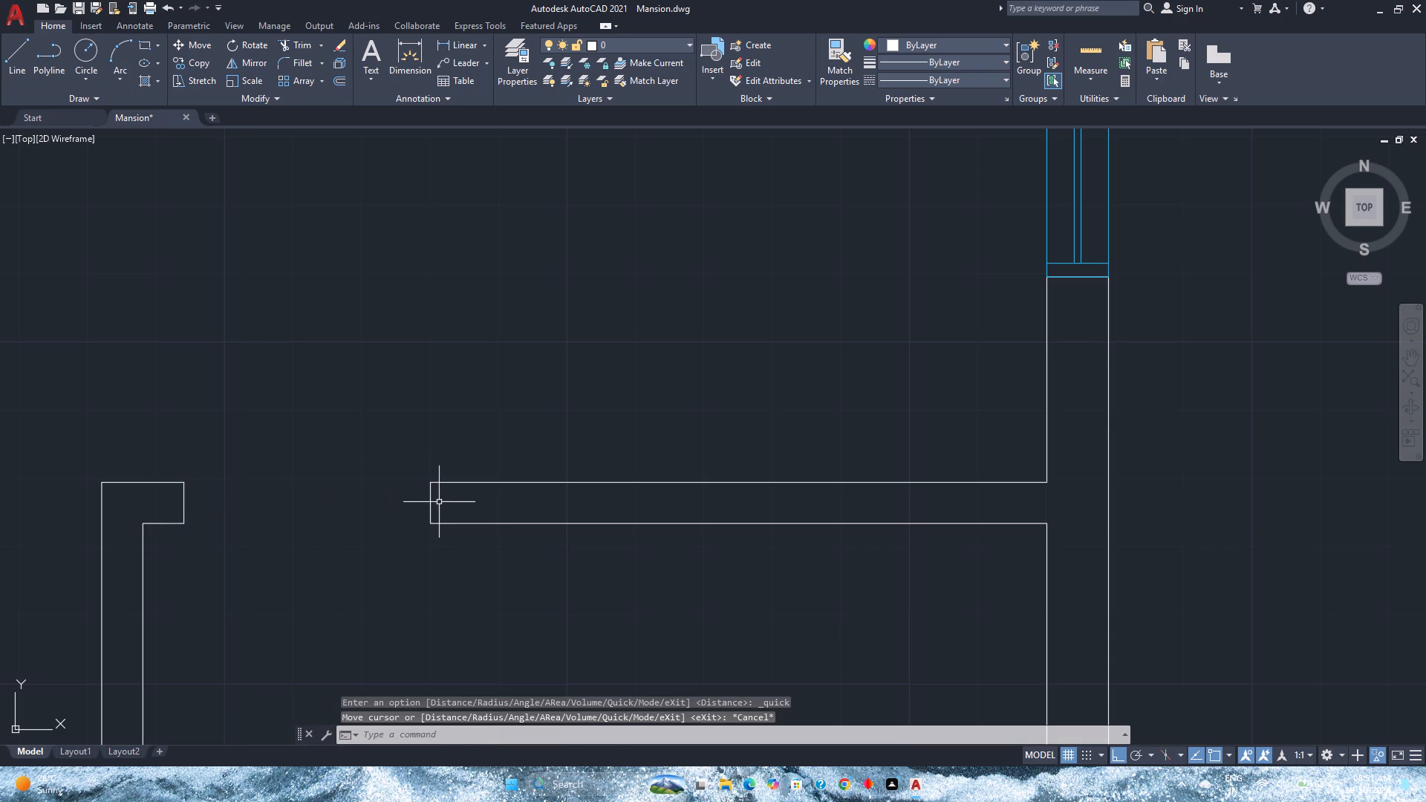
# Close the door opening by deleting its two end lines and joining both wall lines across the gap.
pyautogui.click(441, 503)
pyautogui.click(146, 510)
pyautogui.press('Delete')
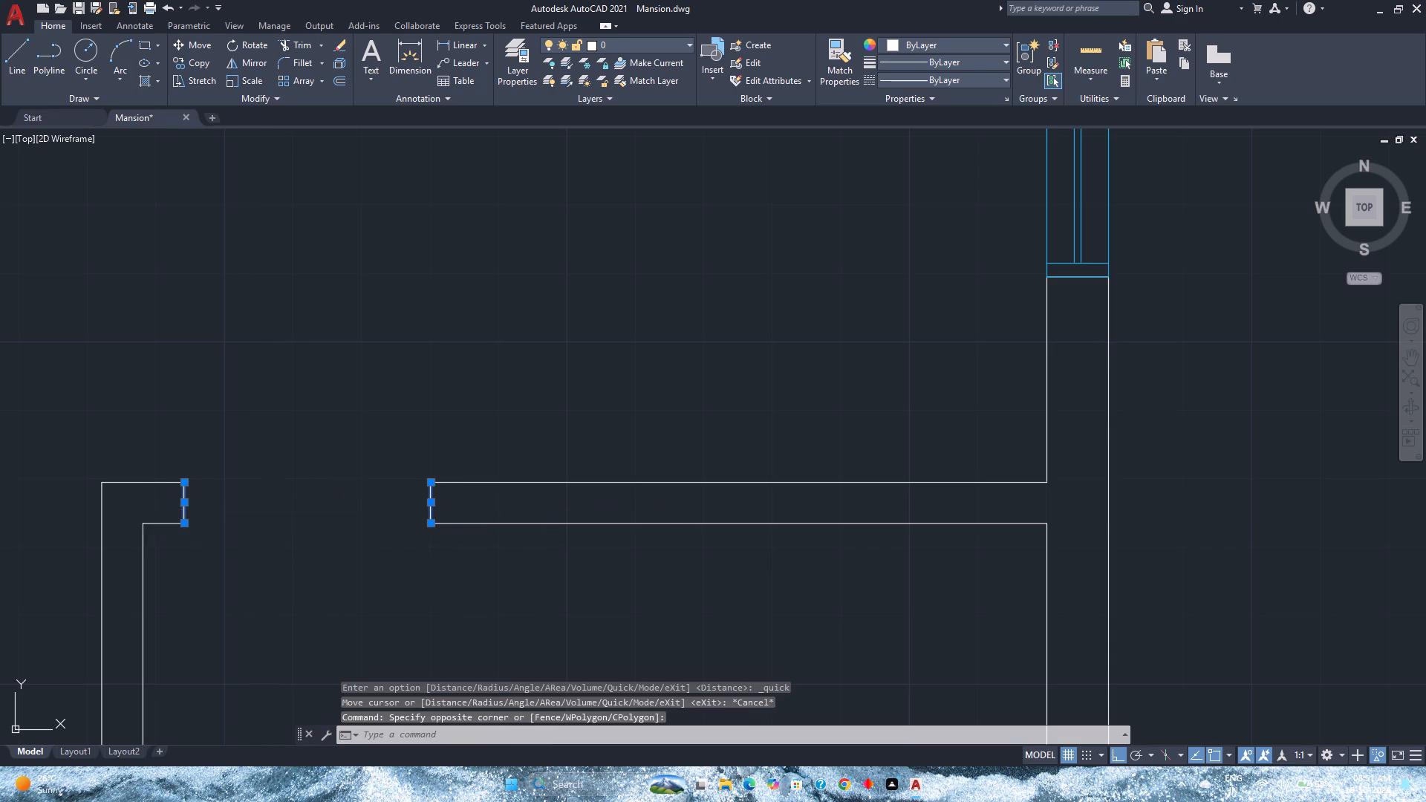
pyautogui.click(474, 561)
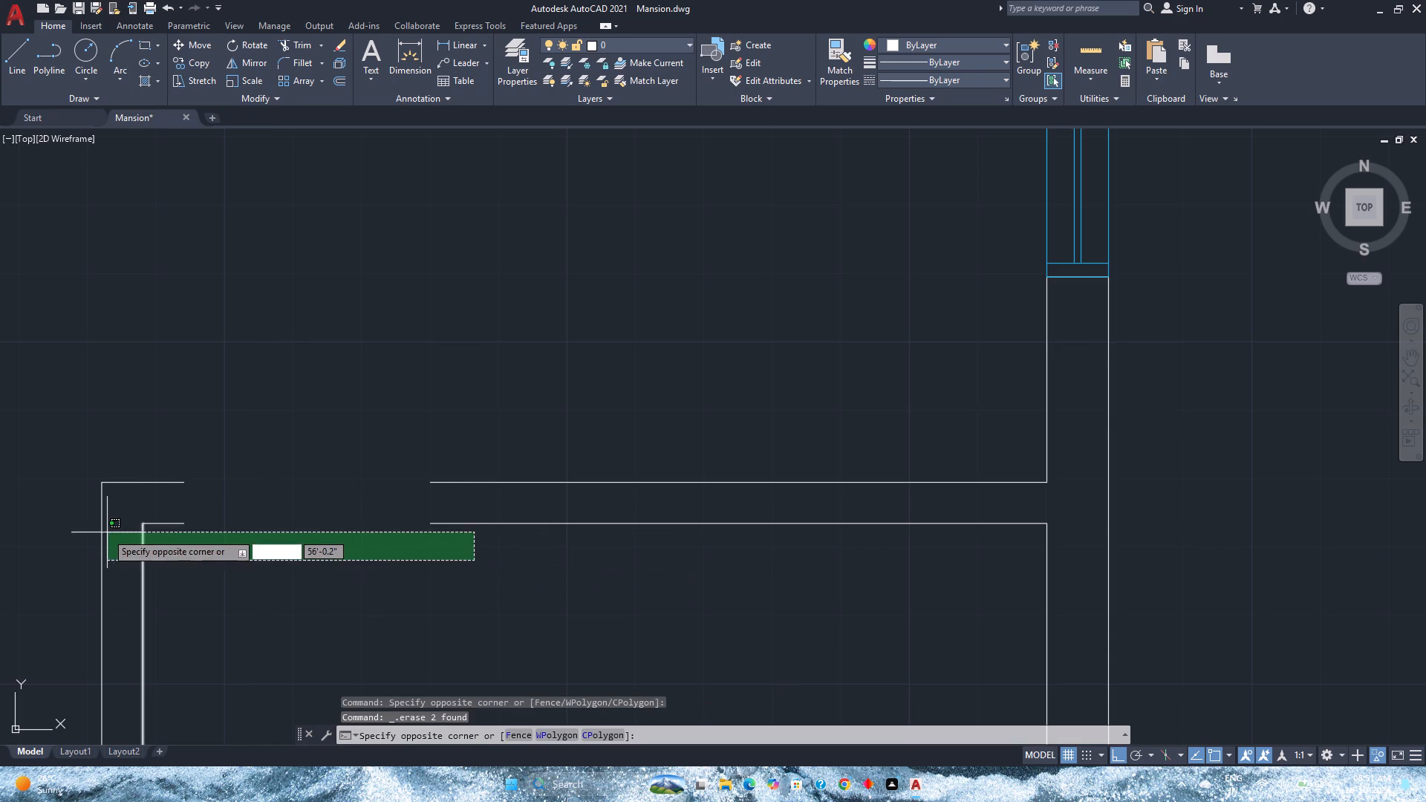
pyautogui.click(159, 505)
pyautogui.press('j')
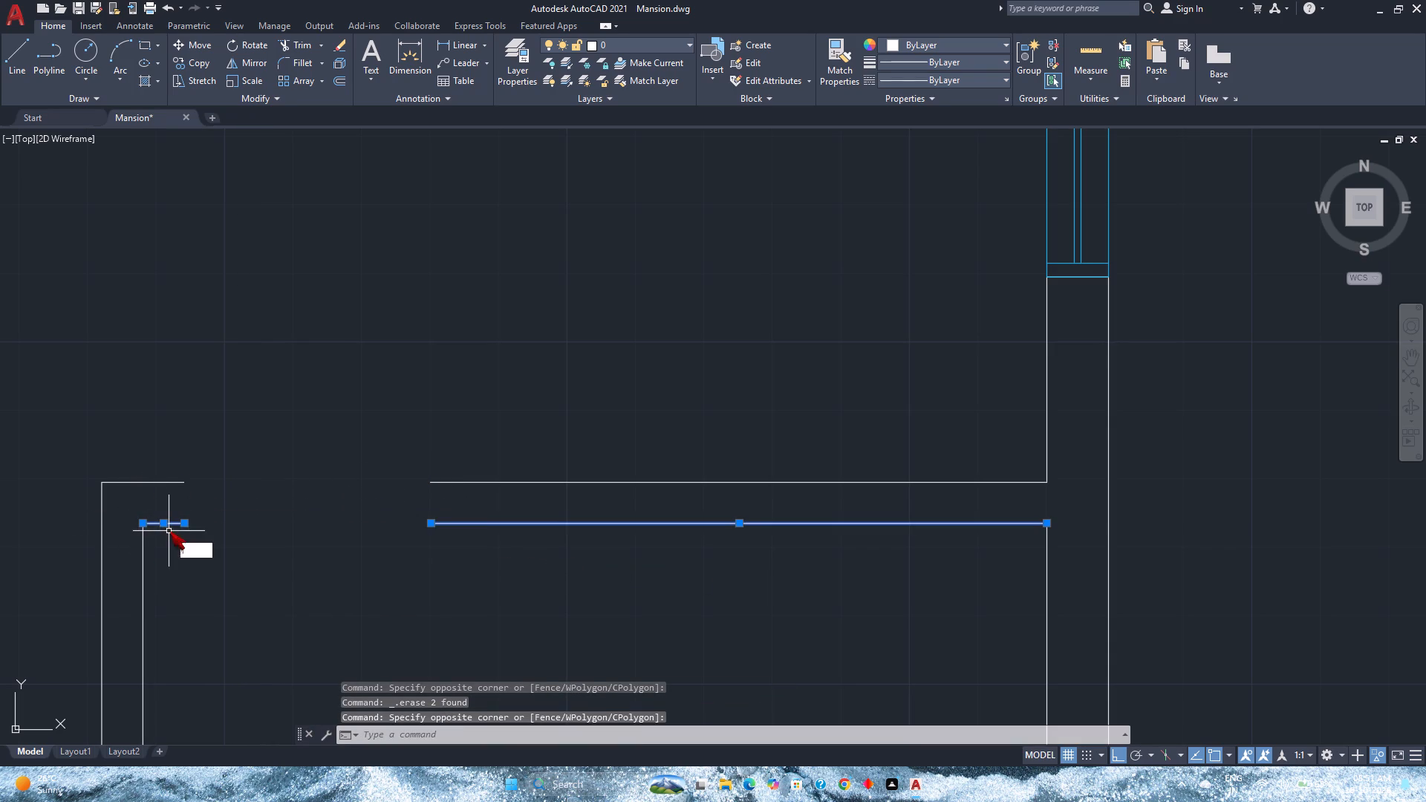
pyautogui.press('Return')
pyautogui.click(501, 494)
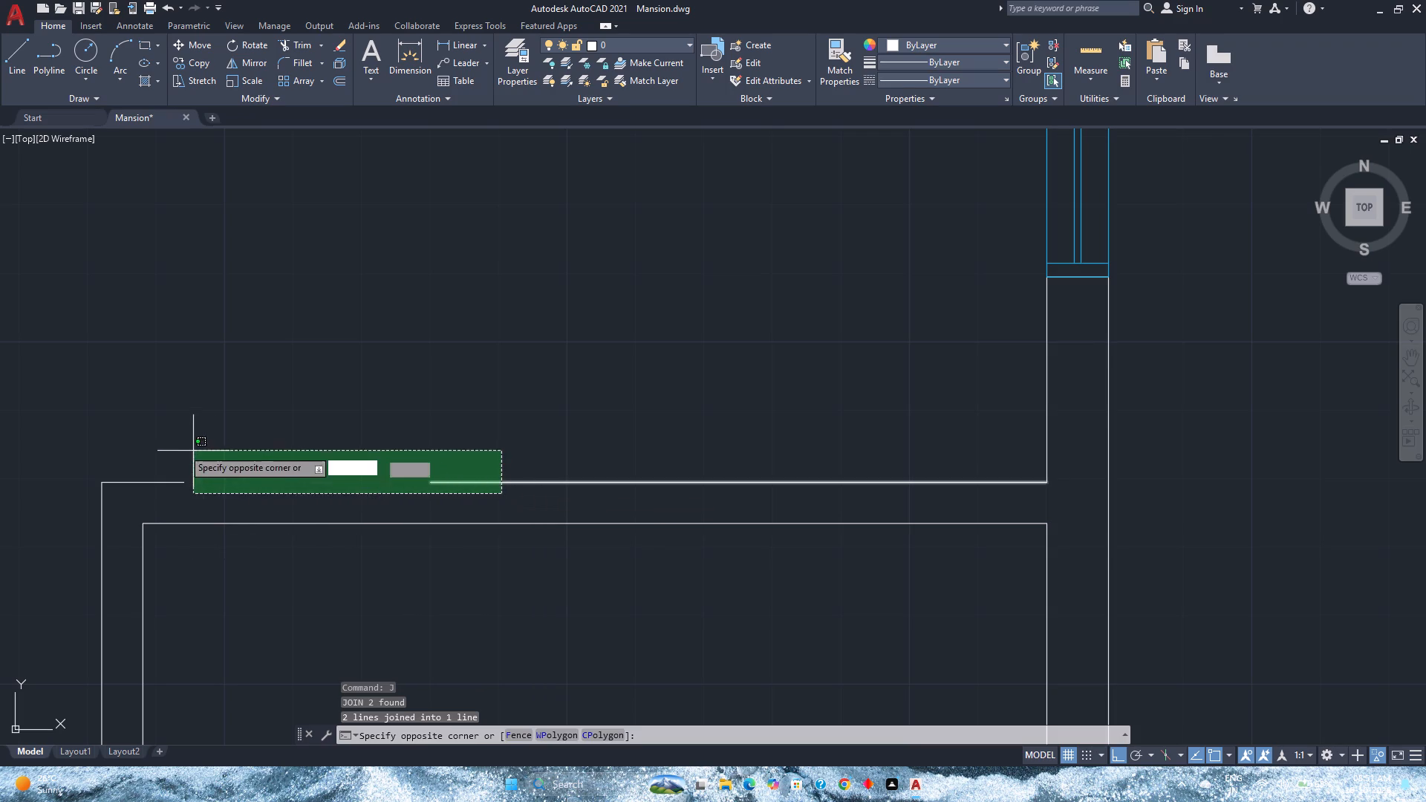
pyautogui.click(158, 442)
pyautogui.press('j')
pyautogui.press('Return')
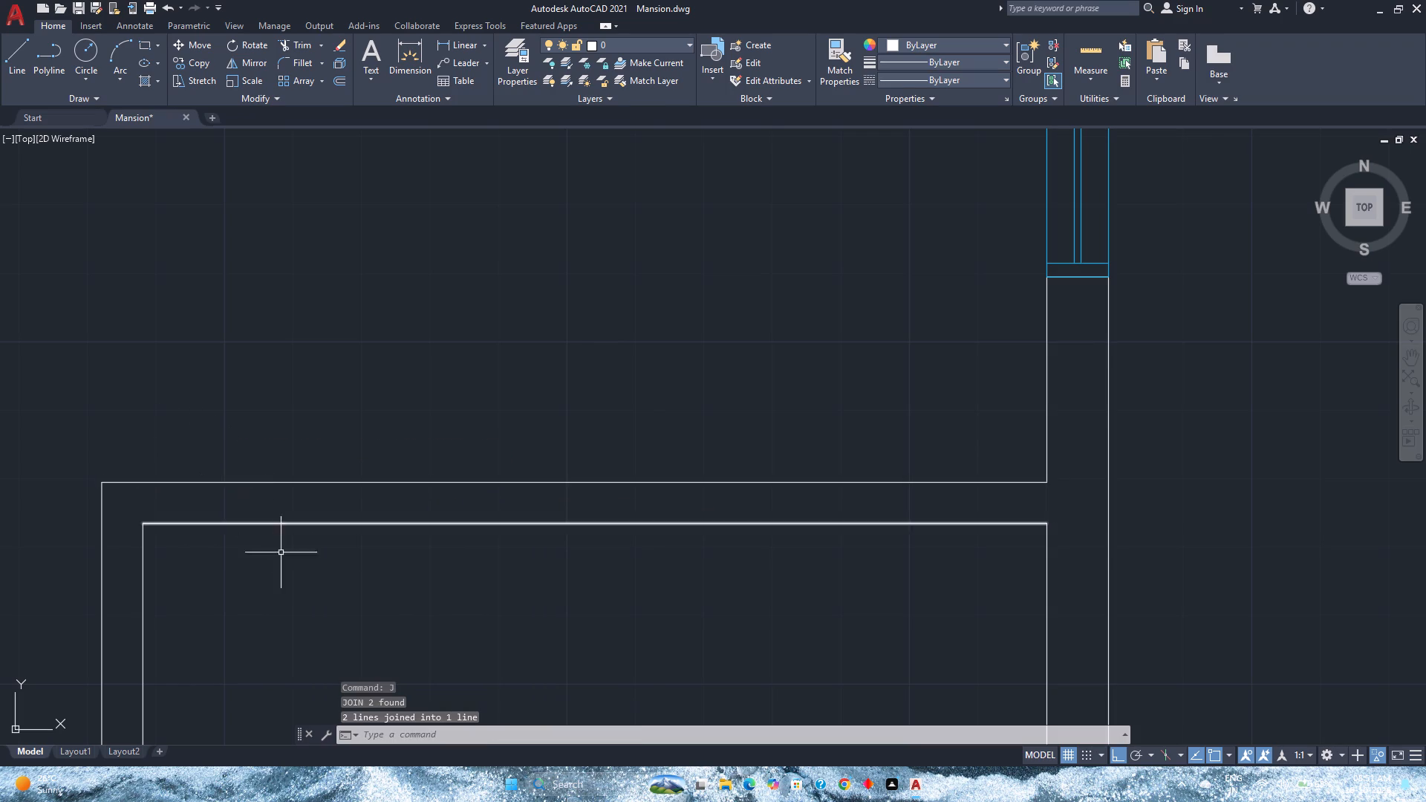
# Draw a short line across the thickness of the same room's west wall at its inner northwest corner.
pyautogui.scroll(-1, 281, 574)
pyautogui.moveTo(281, 574); pyautogui.dragTo(380, 491, button='middle')
pyautogui.click(16, 51)
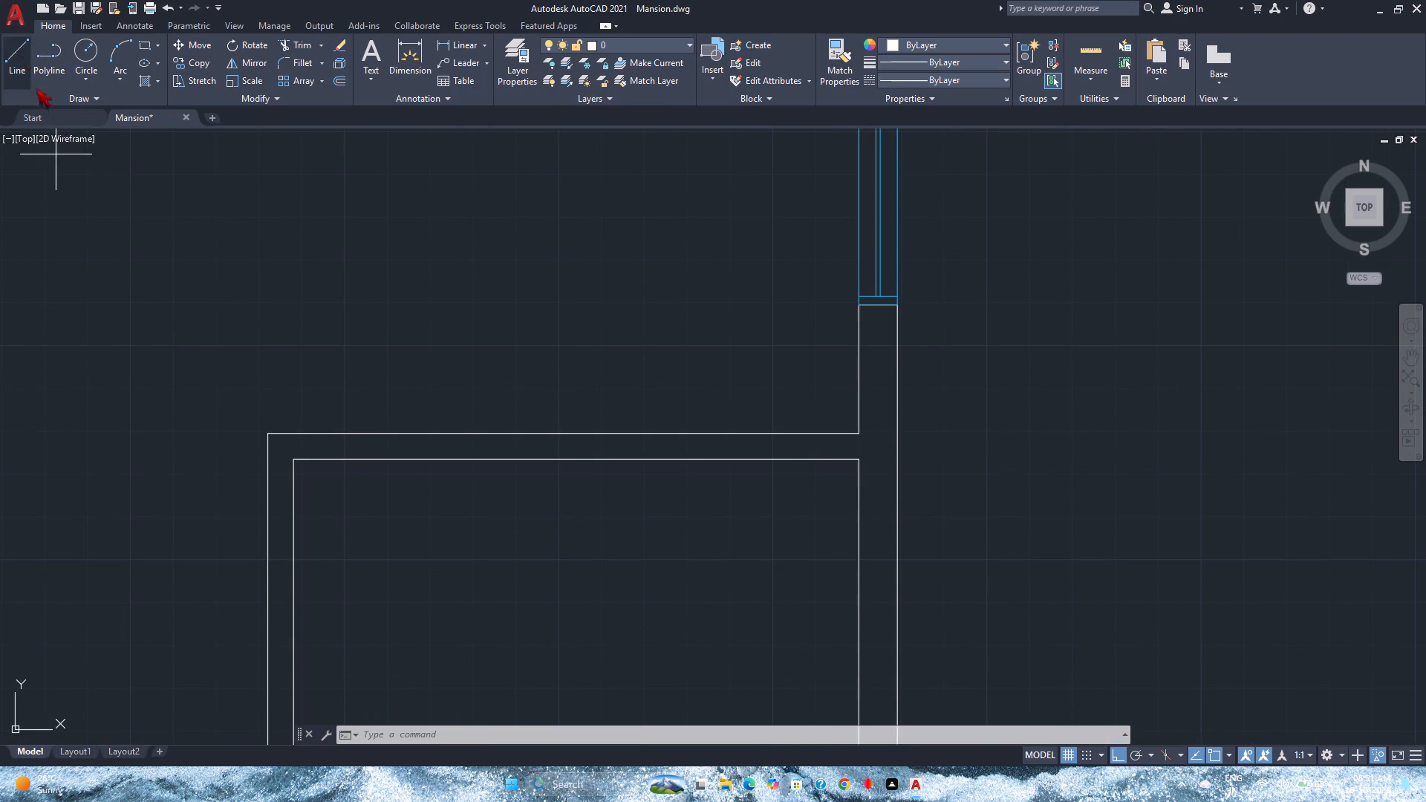
pyautogui.scroll(3, 304, 461)
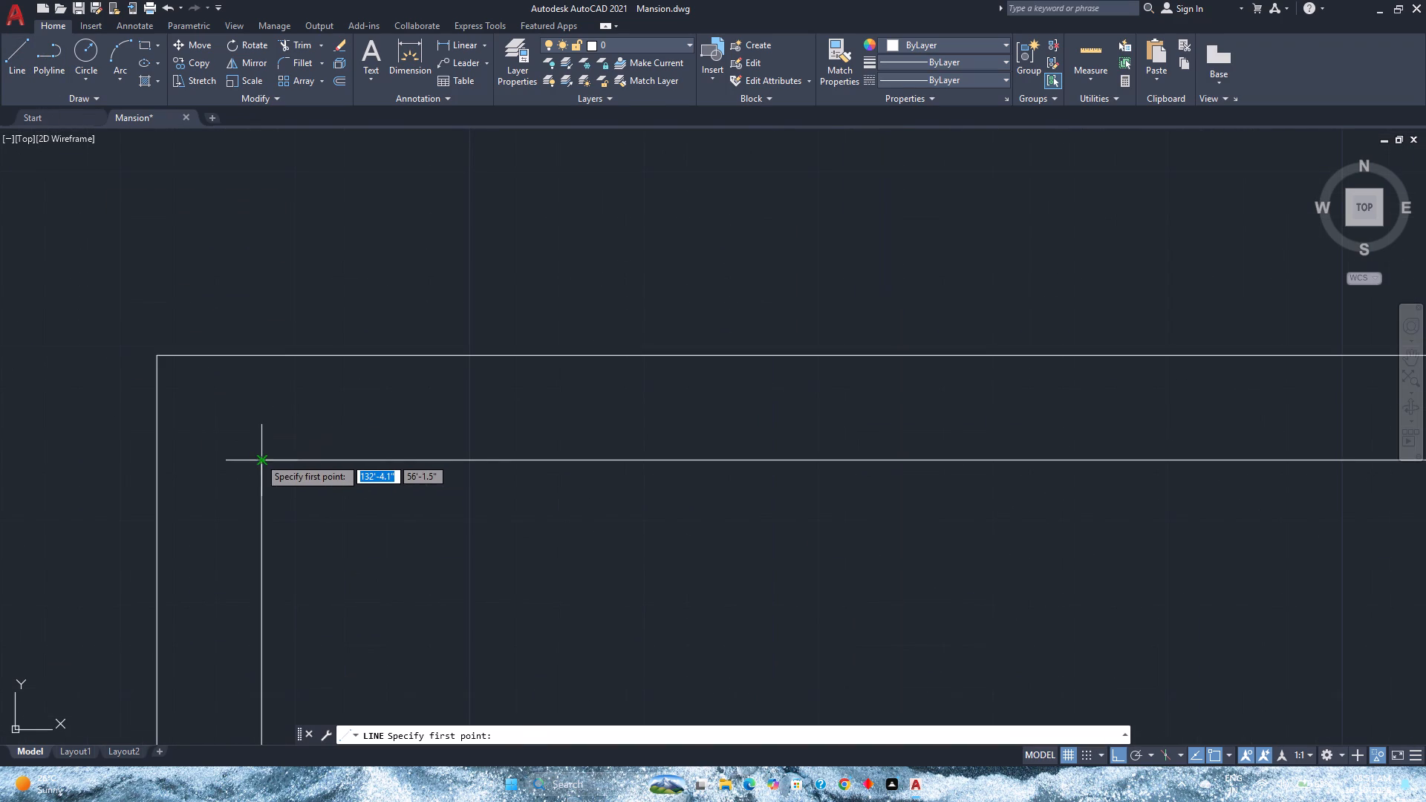
pyautogui.click(259, 457)
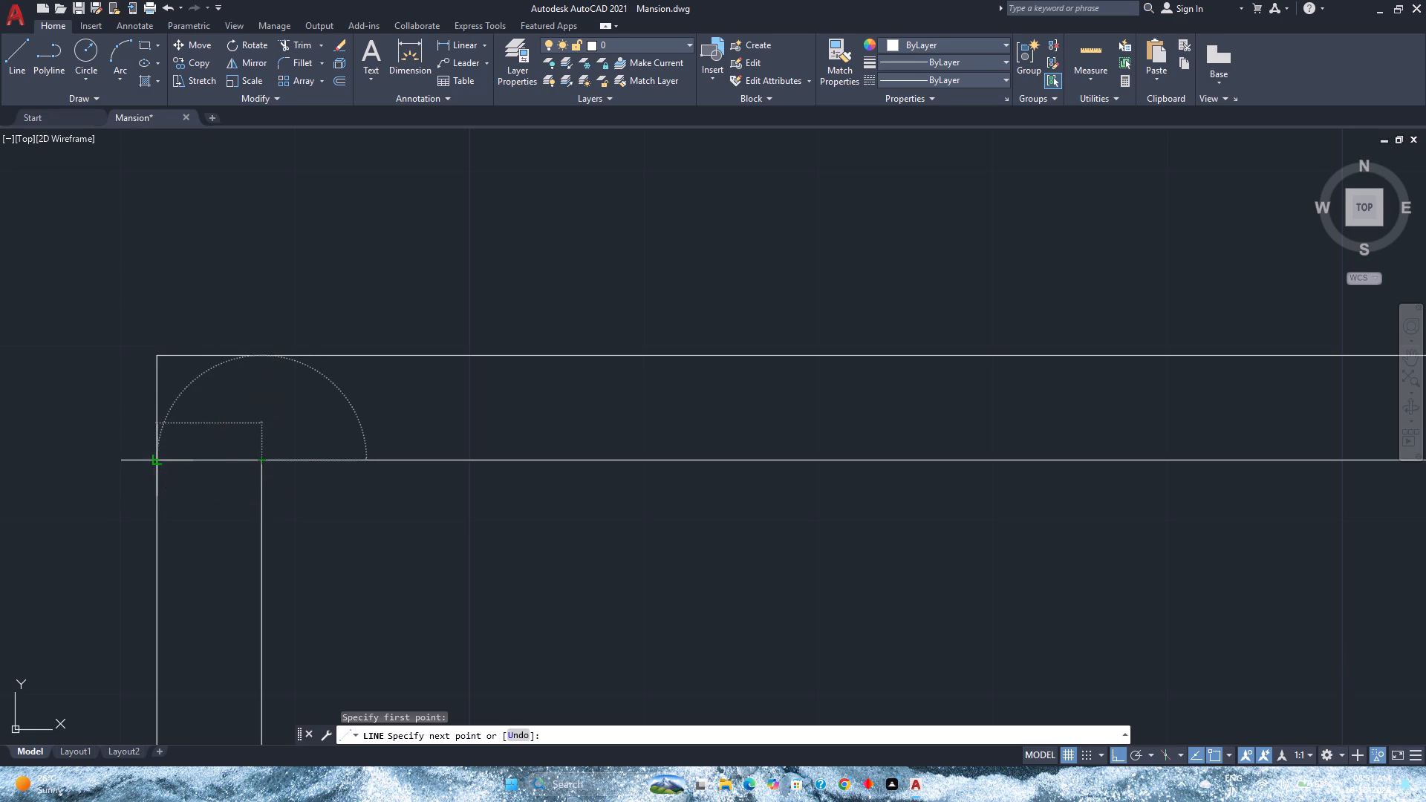
pyautogui.click(154, 460)
pyautogui.press('Escape')
# Move the short line across the room's west wall 3" south from the inner northwest corner.
pyautogui.click(228, 482)
pyautogui.click(181, 437)
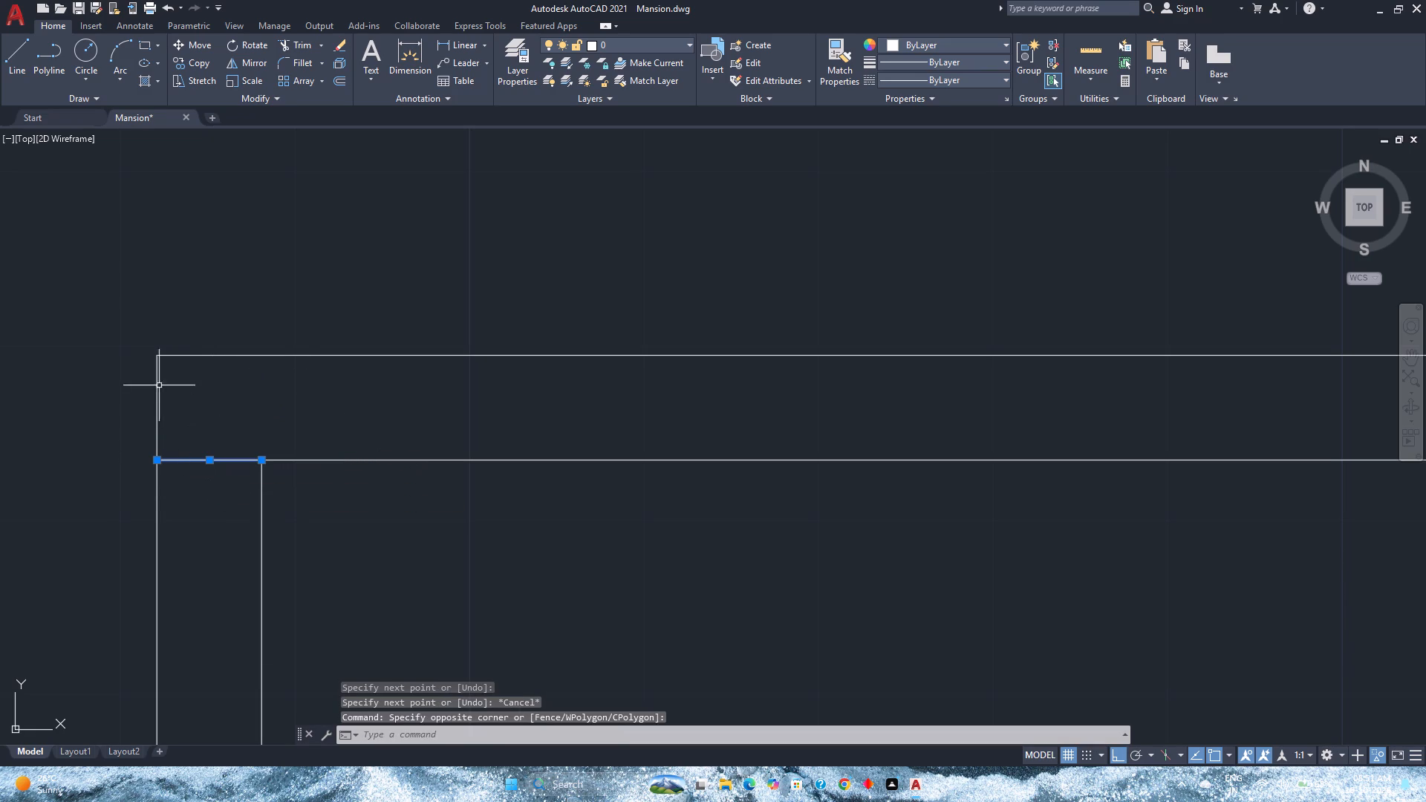
pyautogui.click(181, 36)
pyautogui.click(183, 40)
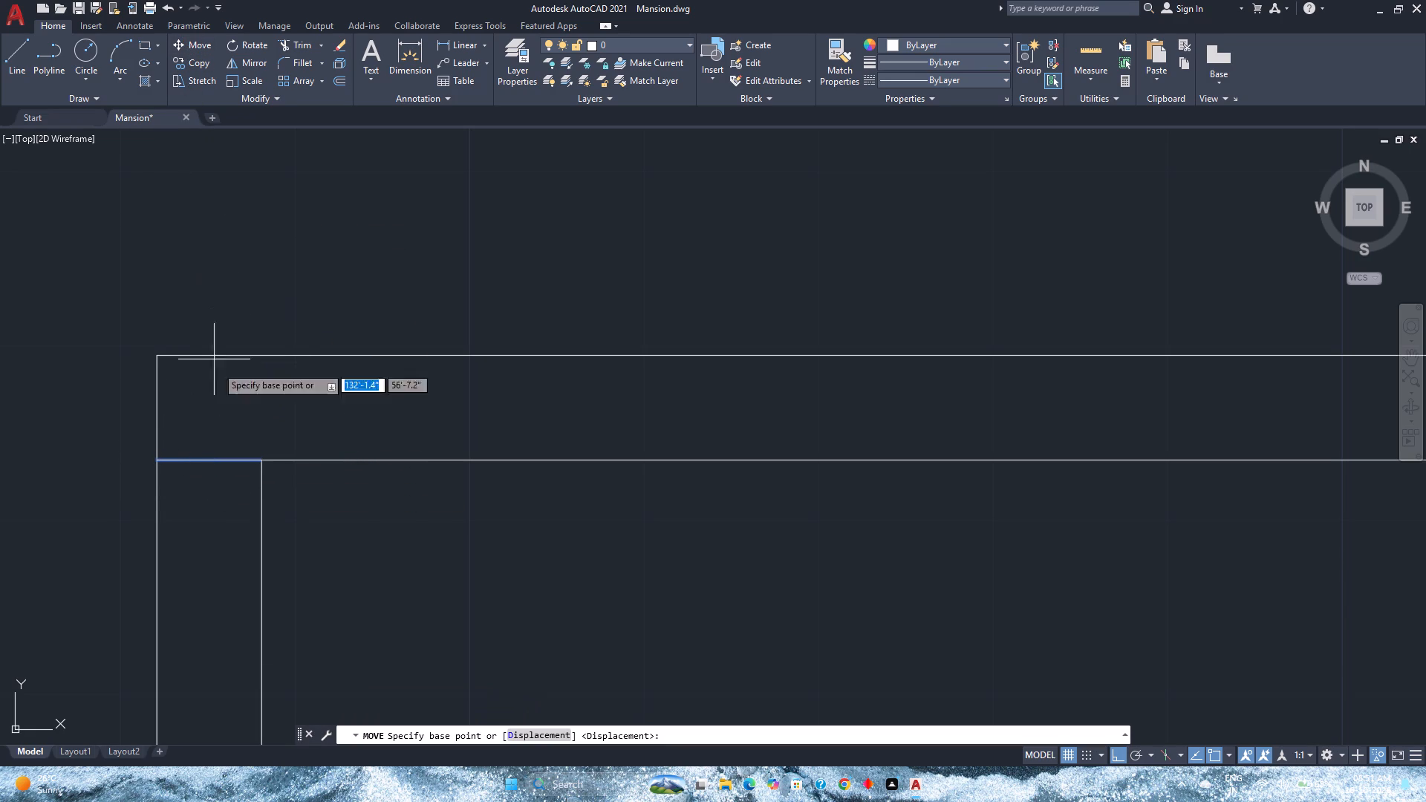
pyautogui.click(263, 456)
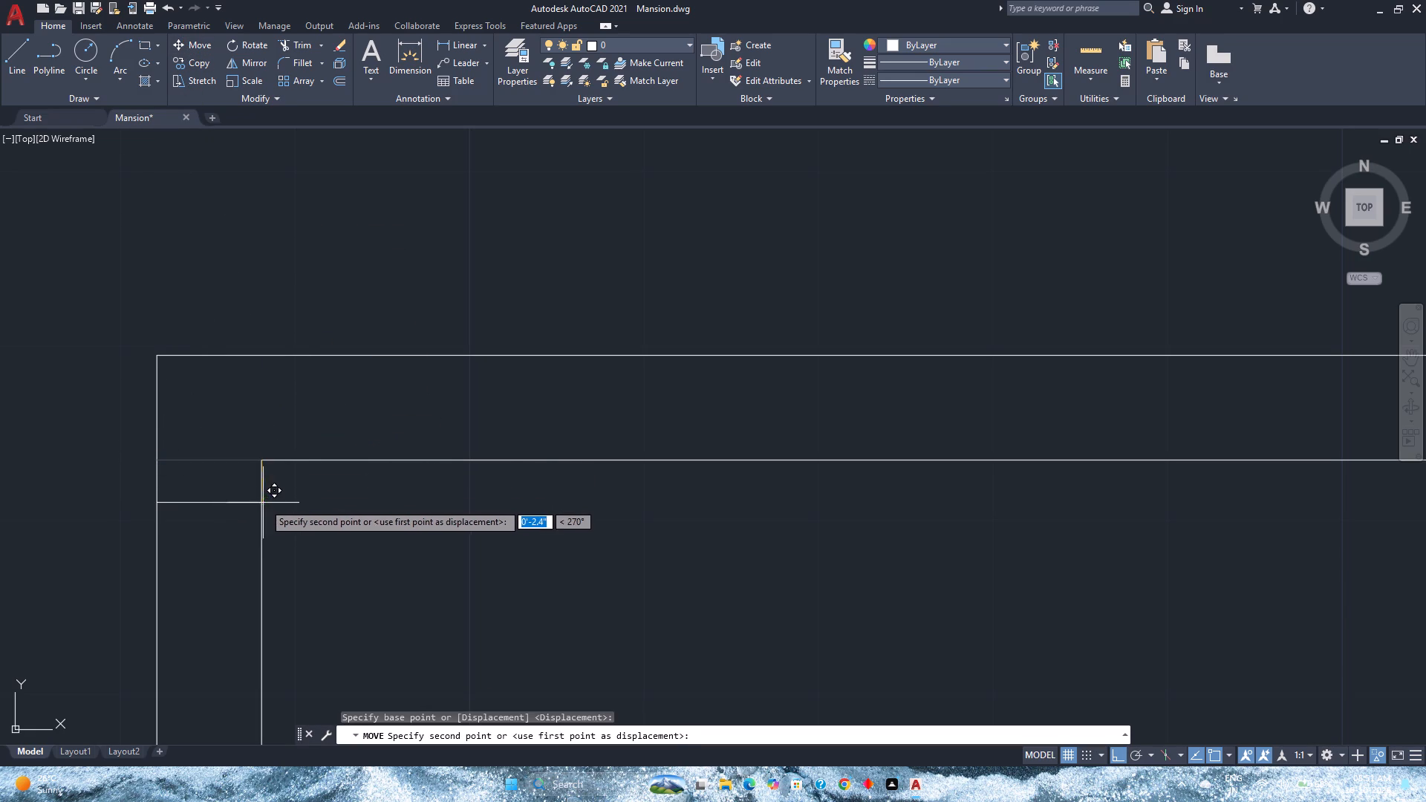
pyautogui.press('3')
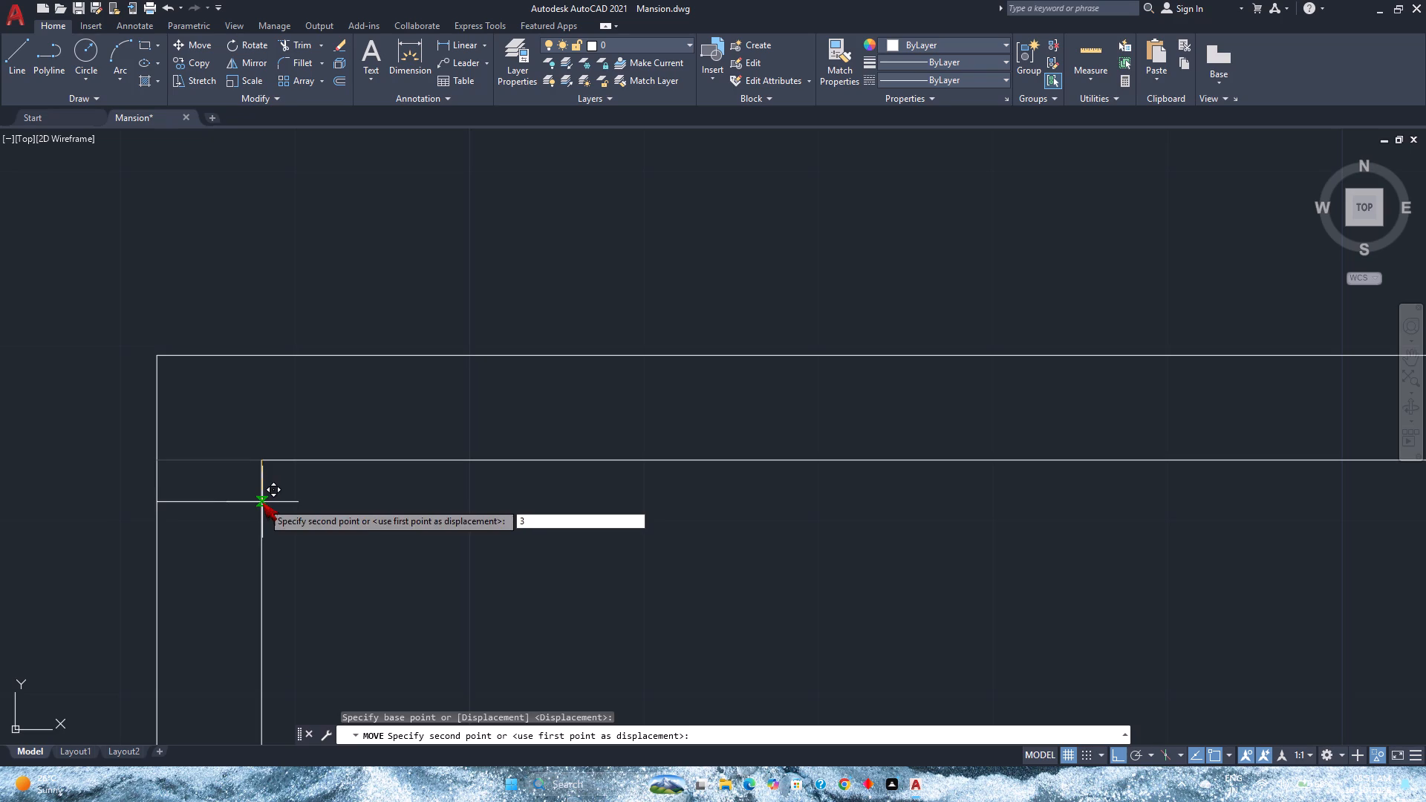
pyautogui.press('Return')
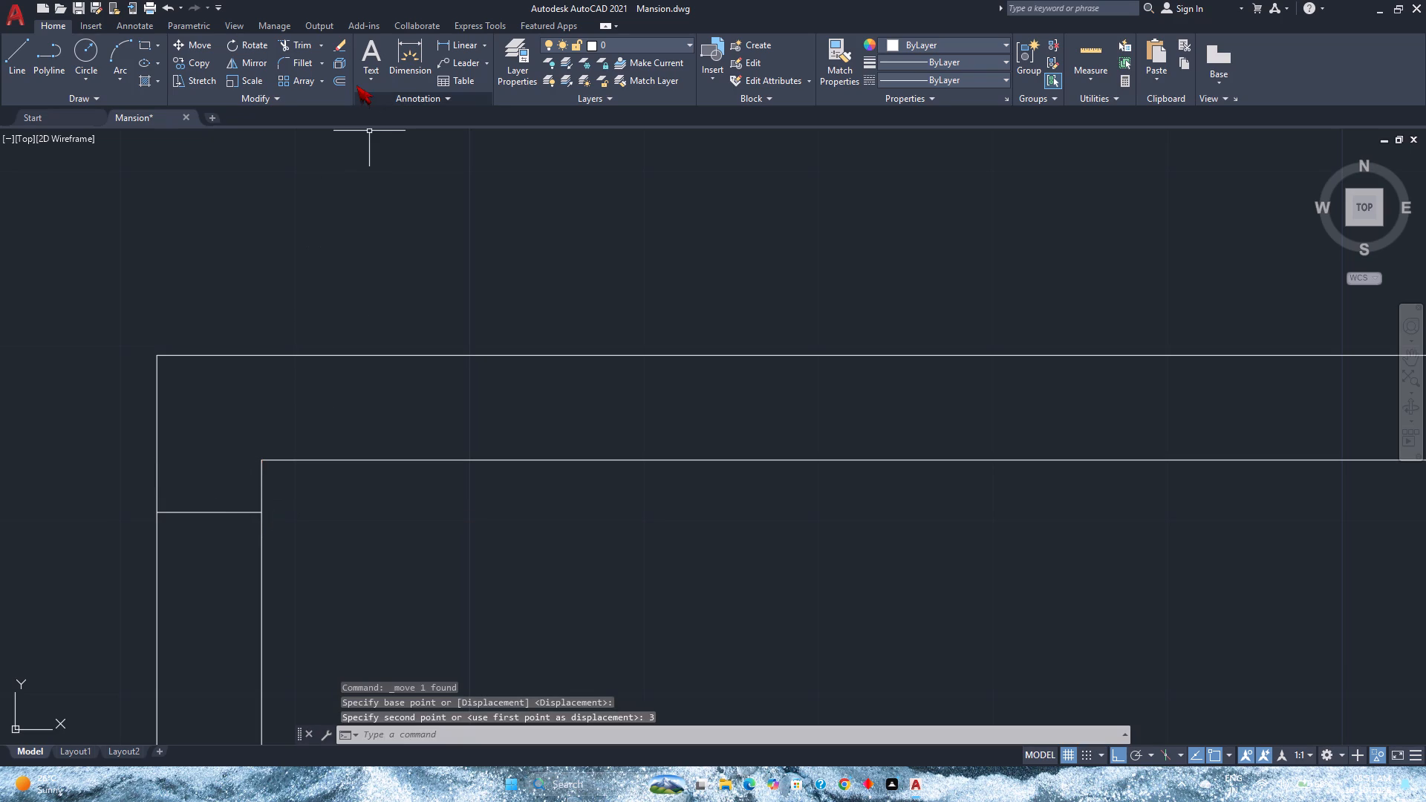
# Offset the short line 3' south along the west wall to mark the other side of the door opening.
pyautogui.click(336, 77)
pyautogui.scroll(-1, 250, 400)
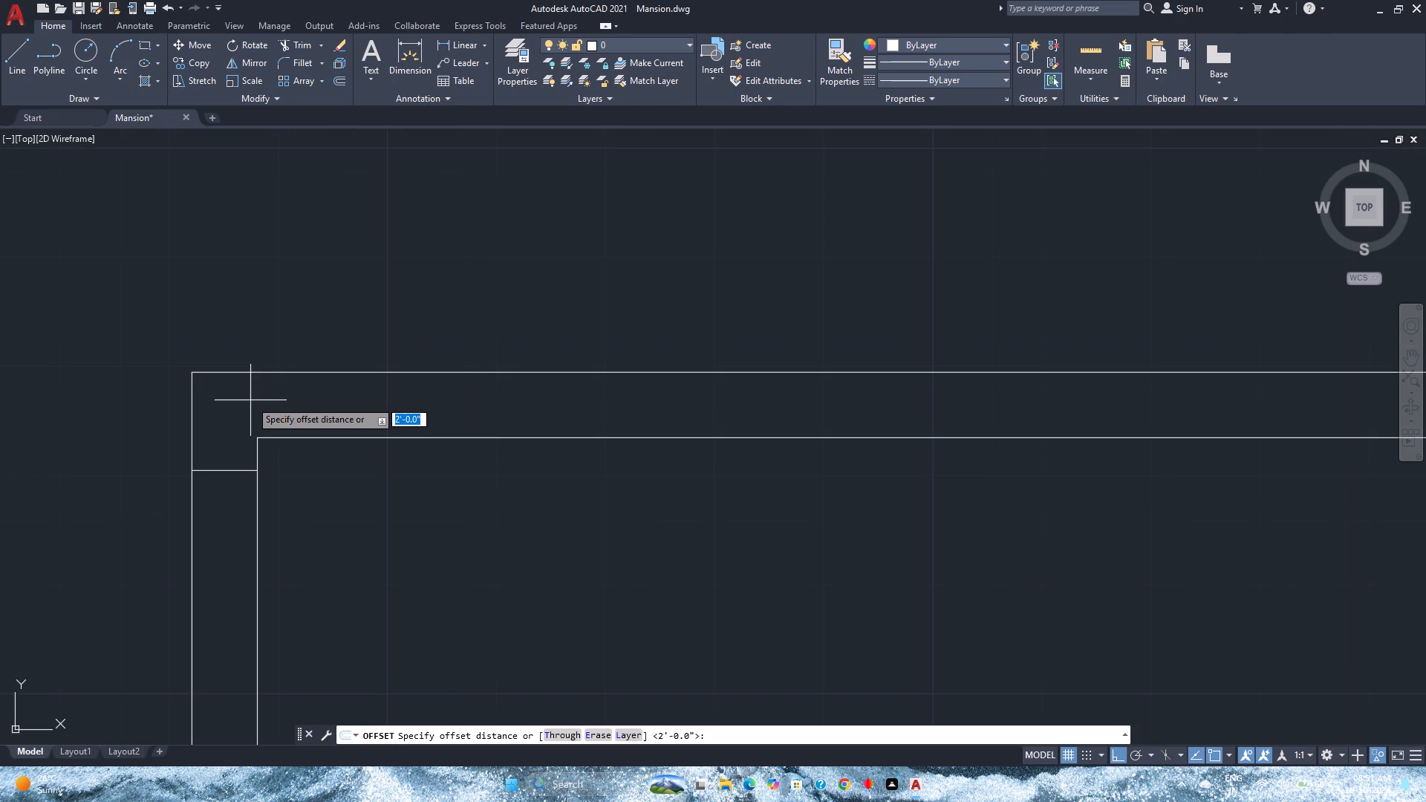
pyautogui.write("3'")
pyautogui.press('Return')
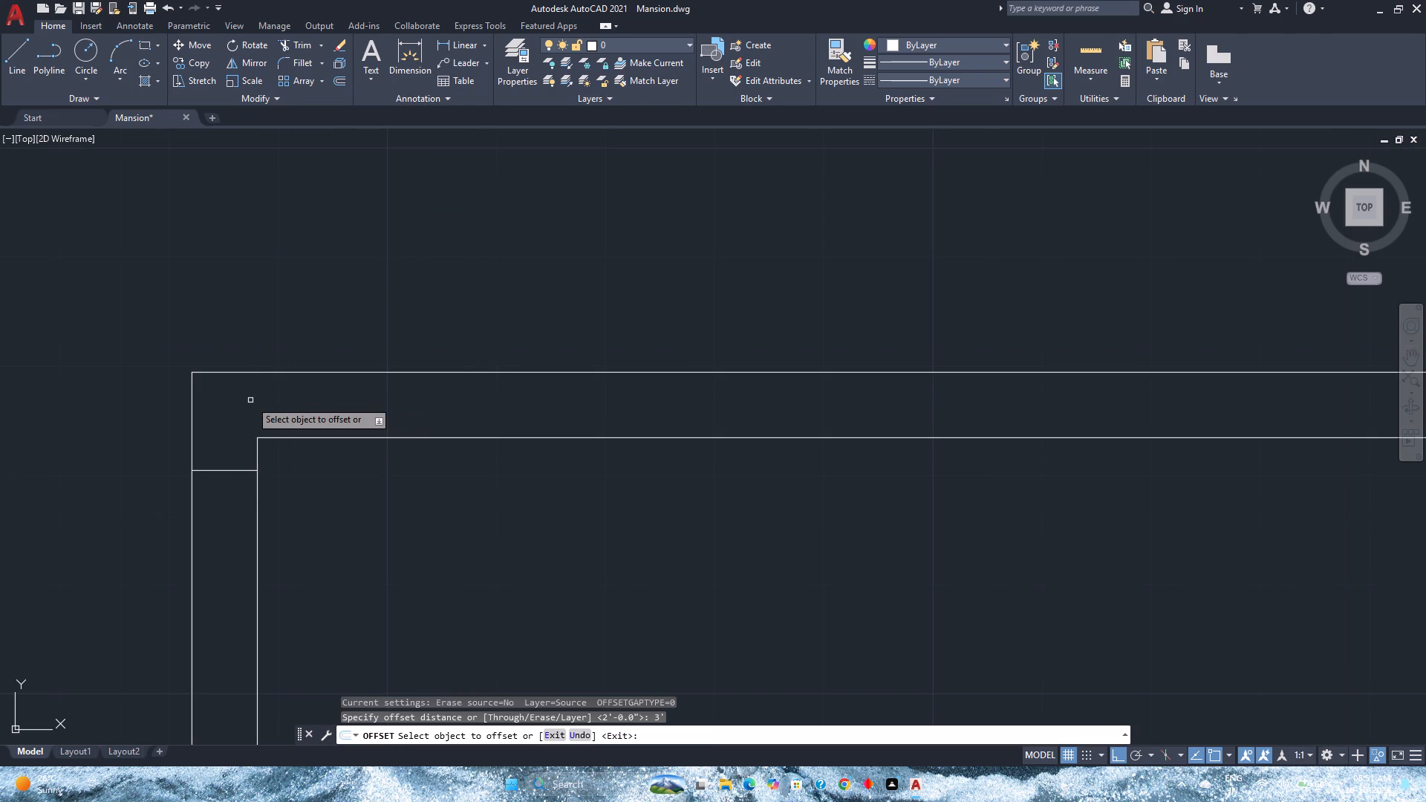
pyautogui.click(214, 470)
pyautogui.scroll(-2, 235, 571)
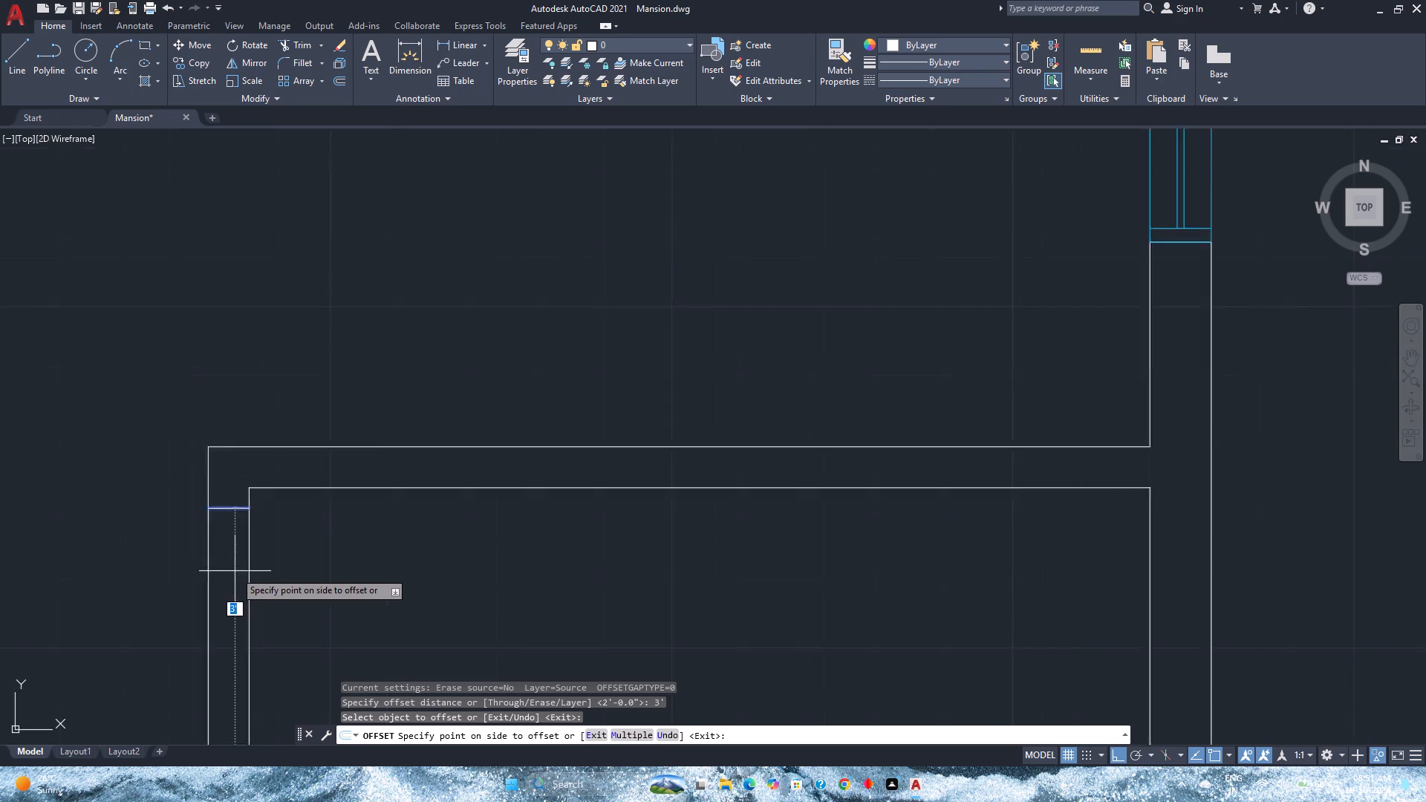
pyautogui.moveTo(235, 571); pyautogui.dragTo(244, 516, button='middle')
pyautogui.scroll(-1, 238, 528)
pyautogui.click(238, 528)
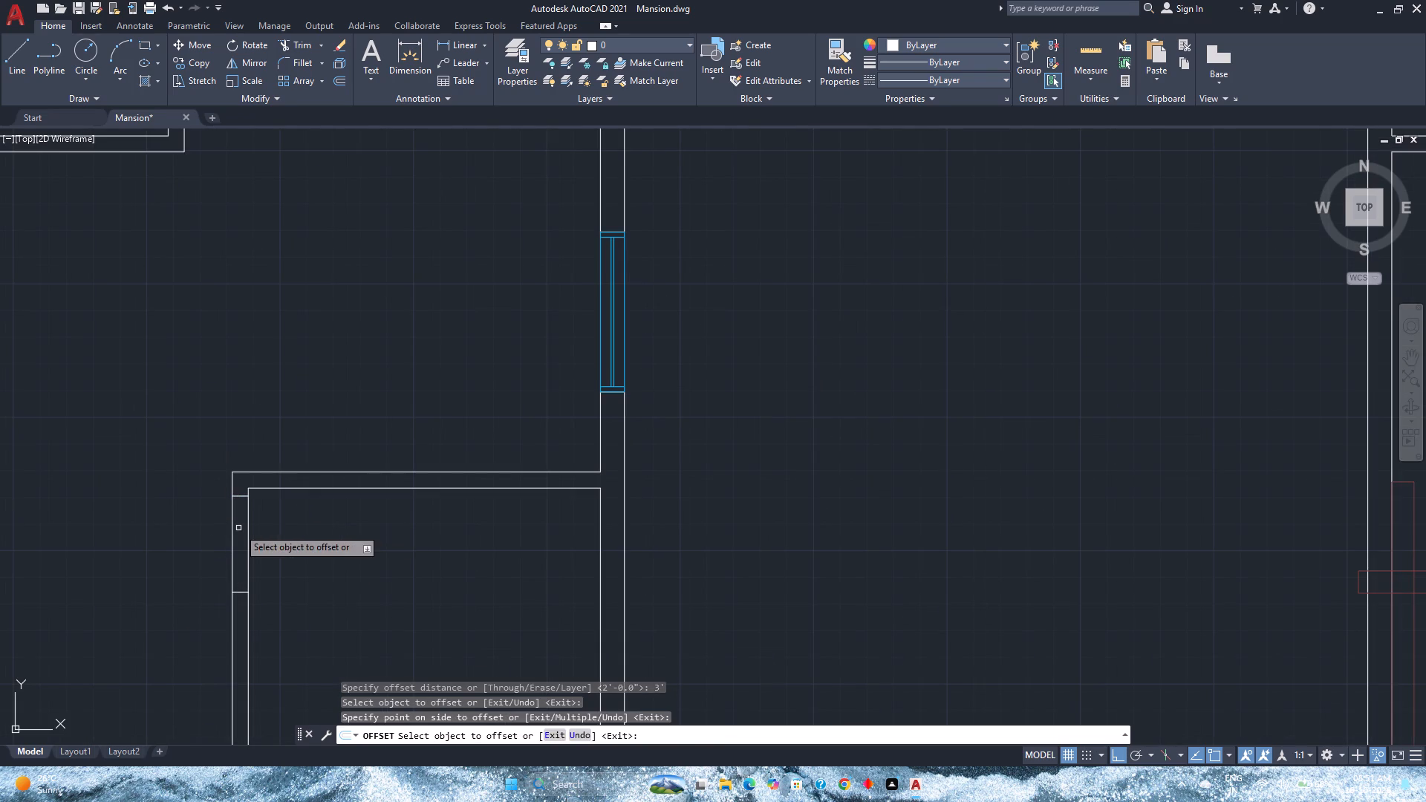
pyautogui.press('space')
pyautogui.press('Escape')
# Trim both west wall lines between the two short lines to cut the door opening.
pyautogui.press('t')
pyautogui.press('r')
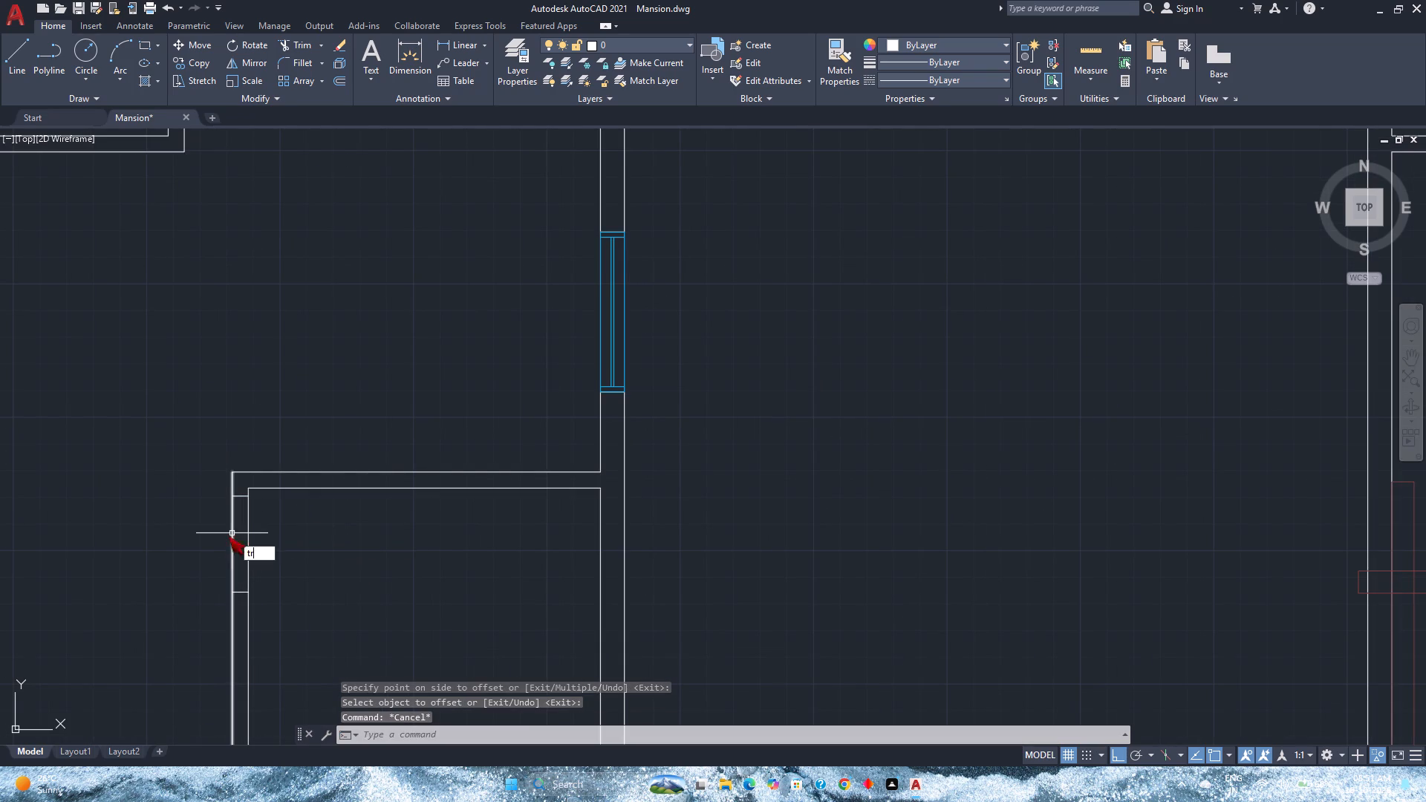
pyautogui.press('Return')
pyautogui.click(270, 543)
pyautogui.click(146, 546)
pyautogui.press('space')
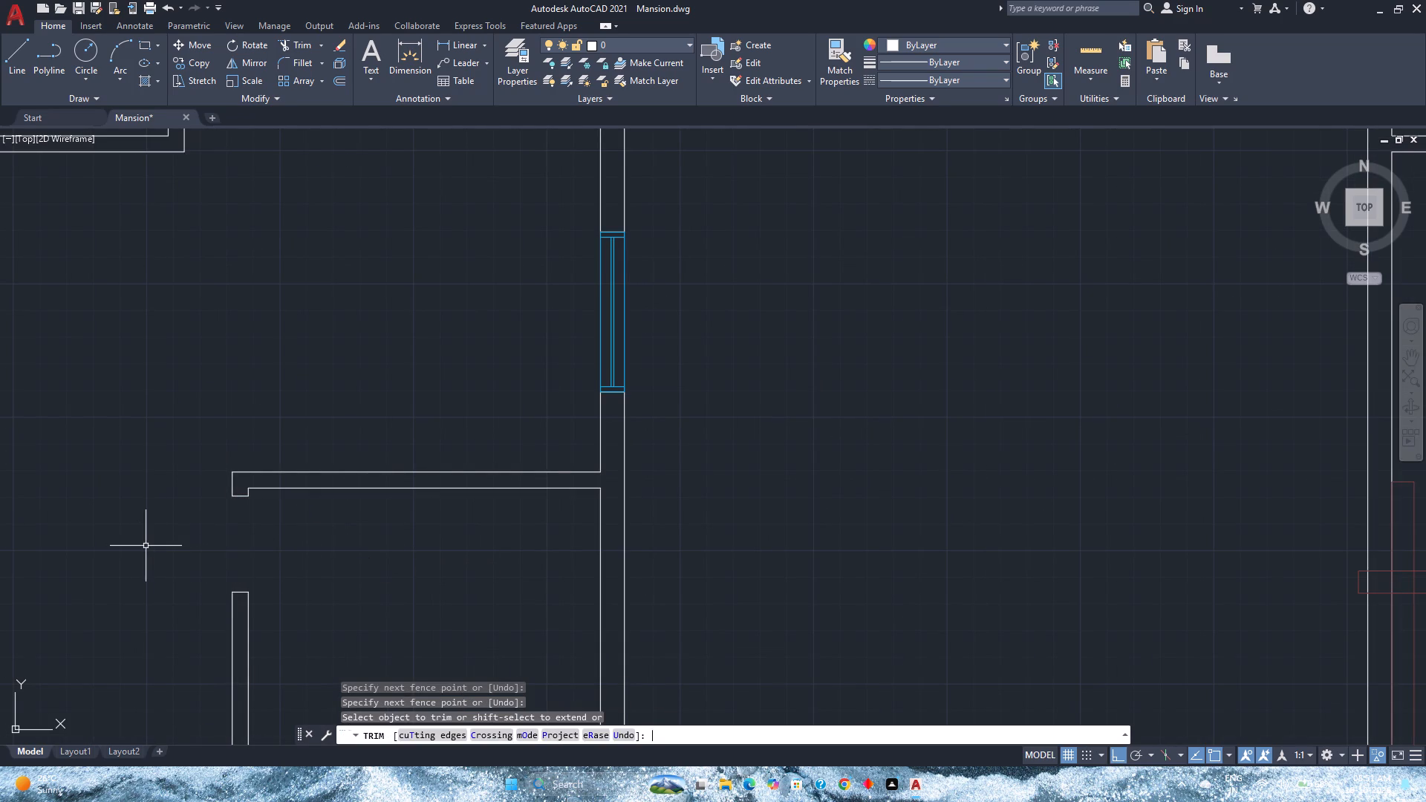
# End object isolation to bring back the hidden dashed staircase.
pyautogui.rightClick(333, 290)
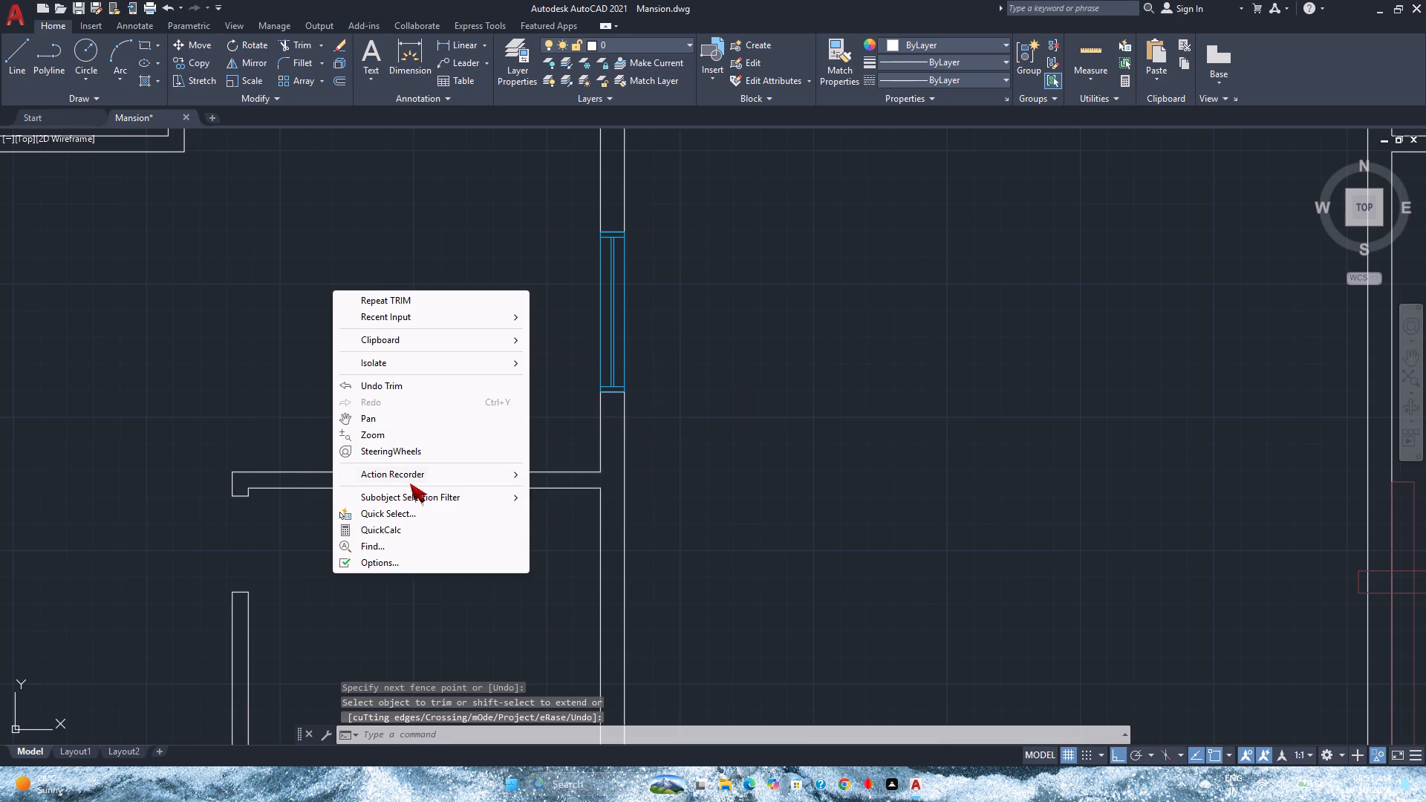
pyautogui.click(597, 395)
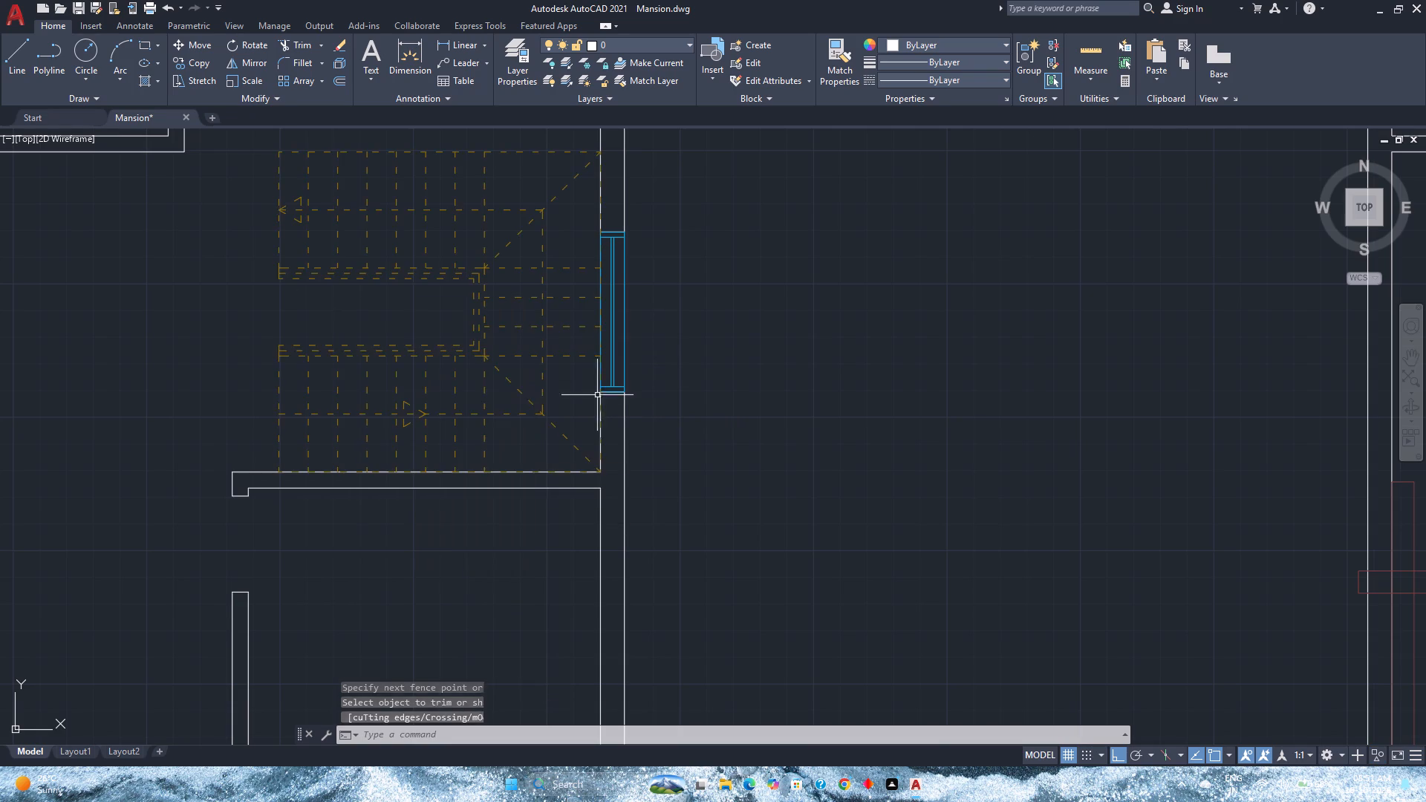
# Copy the door of the small room west of the hall to the south end of the new opening.
pyautogui.scroll(-2, 490, 397)
pyautogui.moveTo(490, 397); pyautogui.dragTo(504, 441, button='middle')
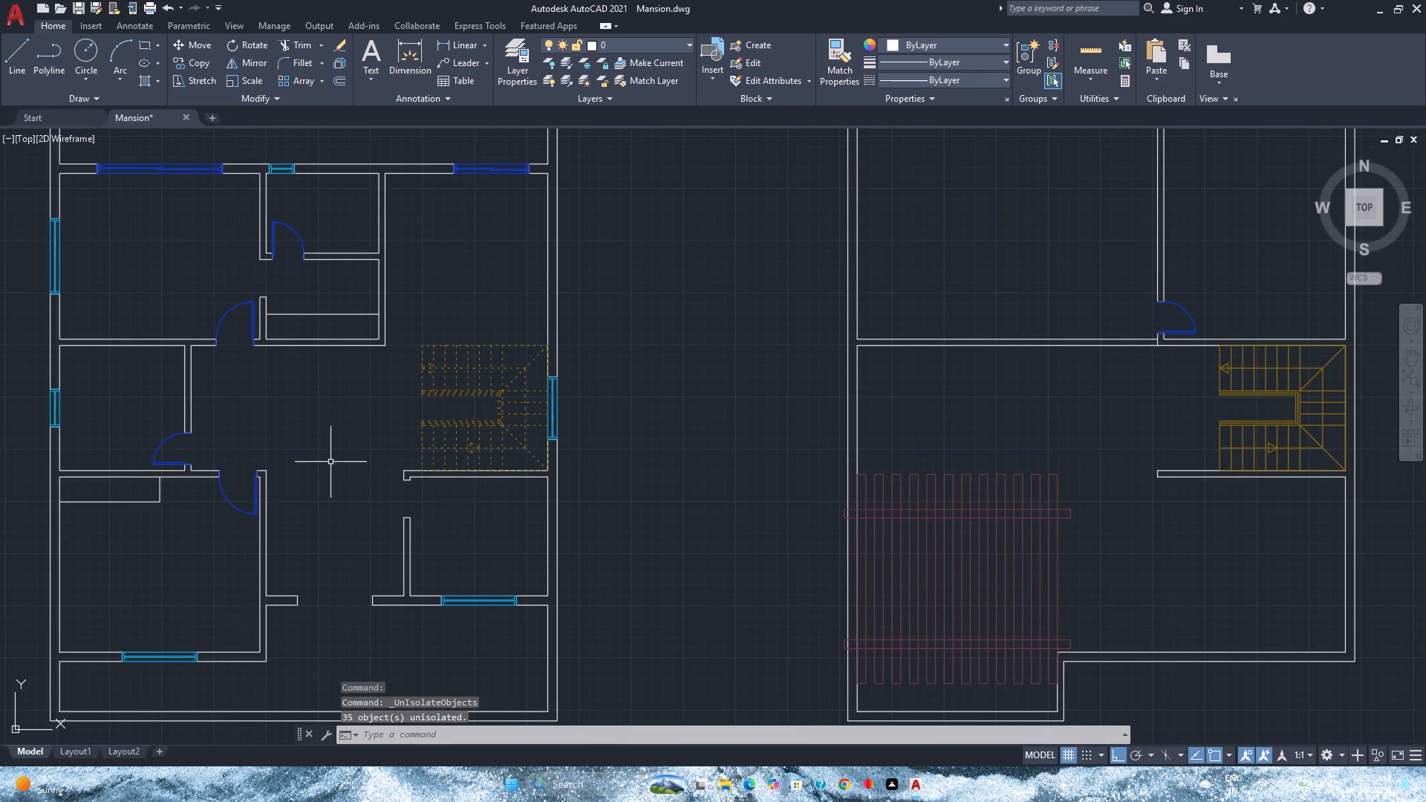
pyautogui.click(170, 449)
pyautogui.click(149, 437)
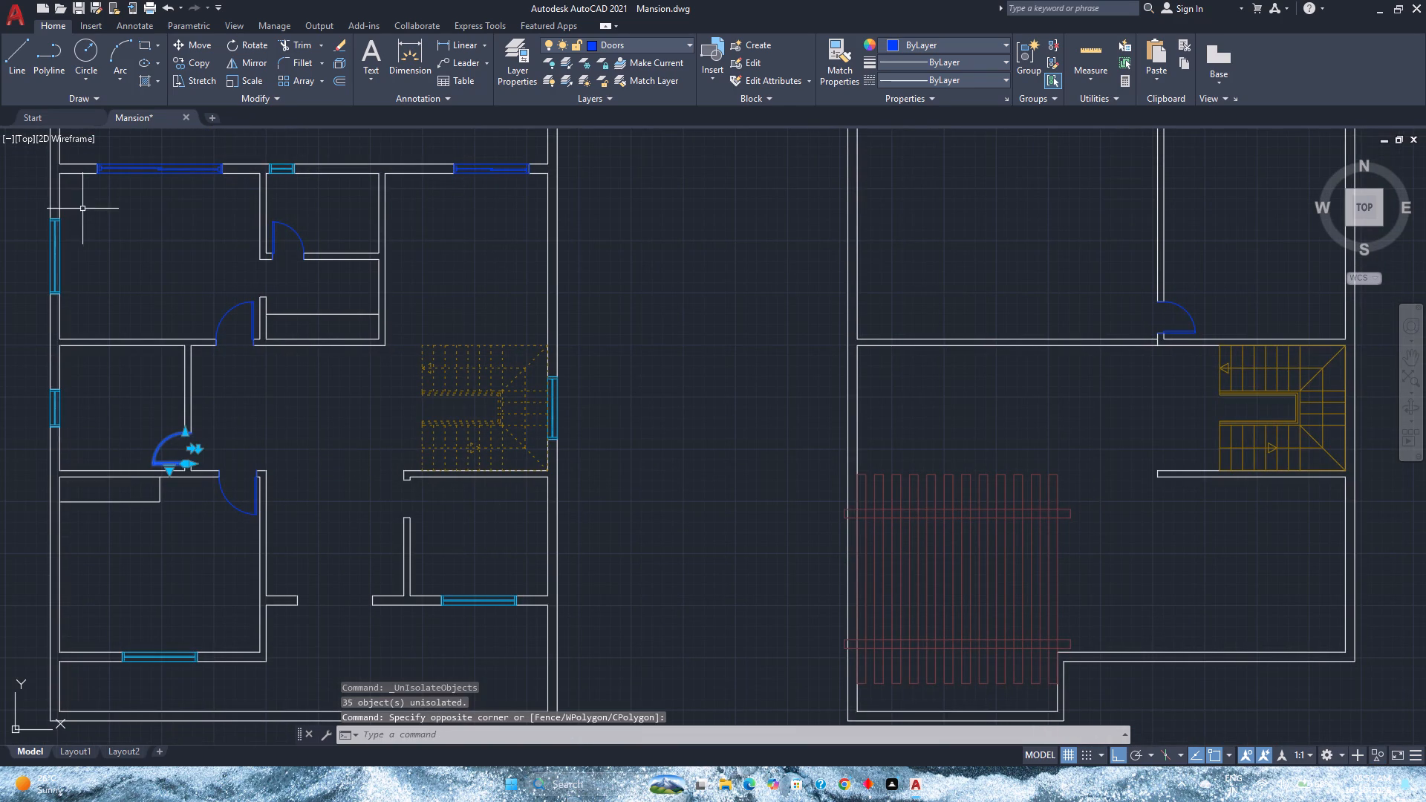
pyautogui.click(183, 56)
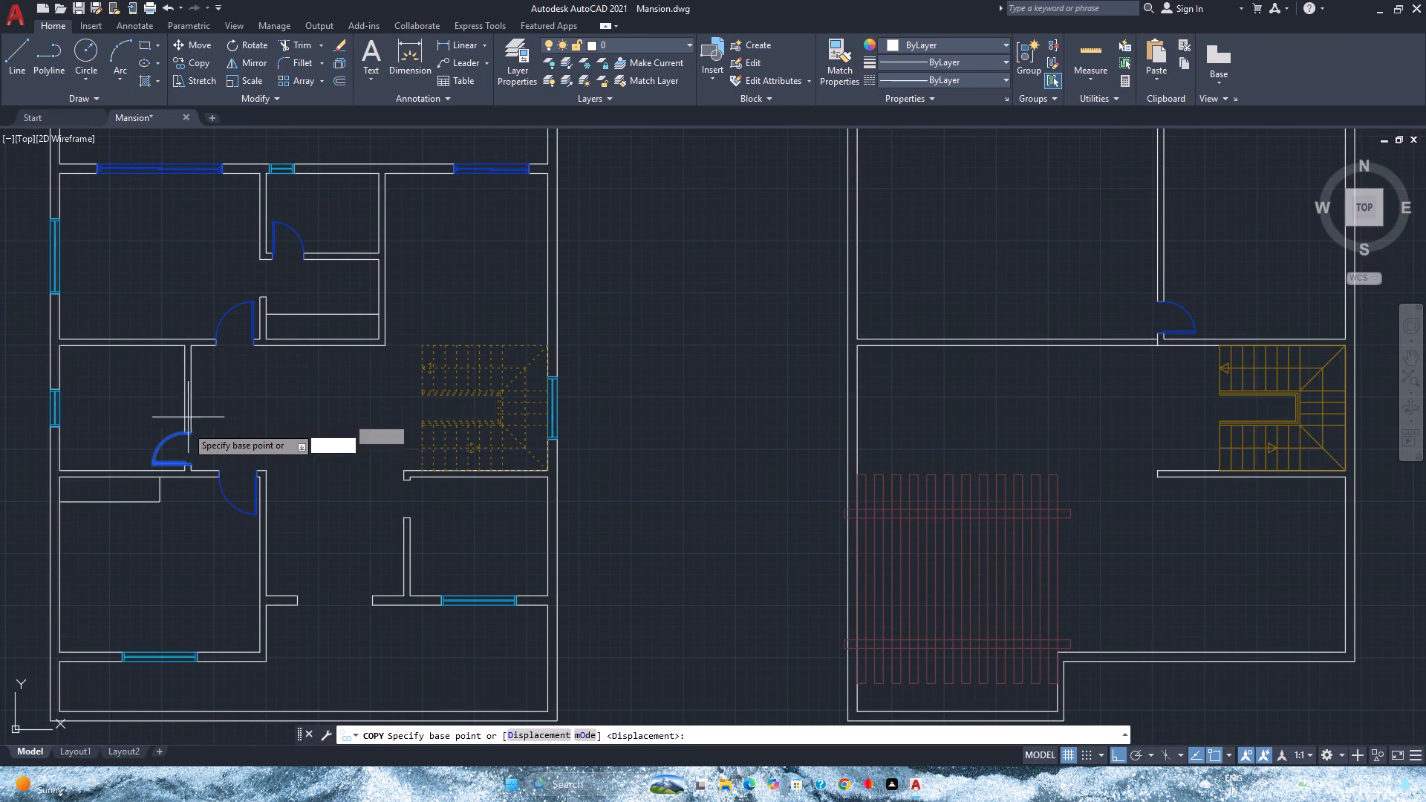
pyautogui.scroll(3, 192, 449)
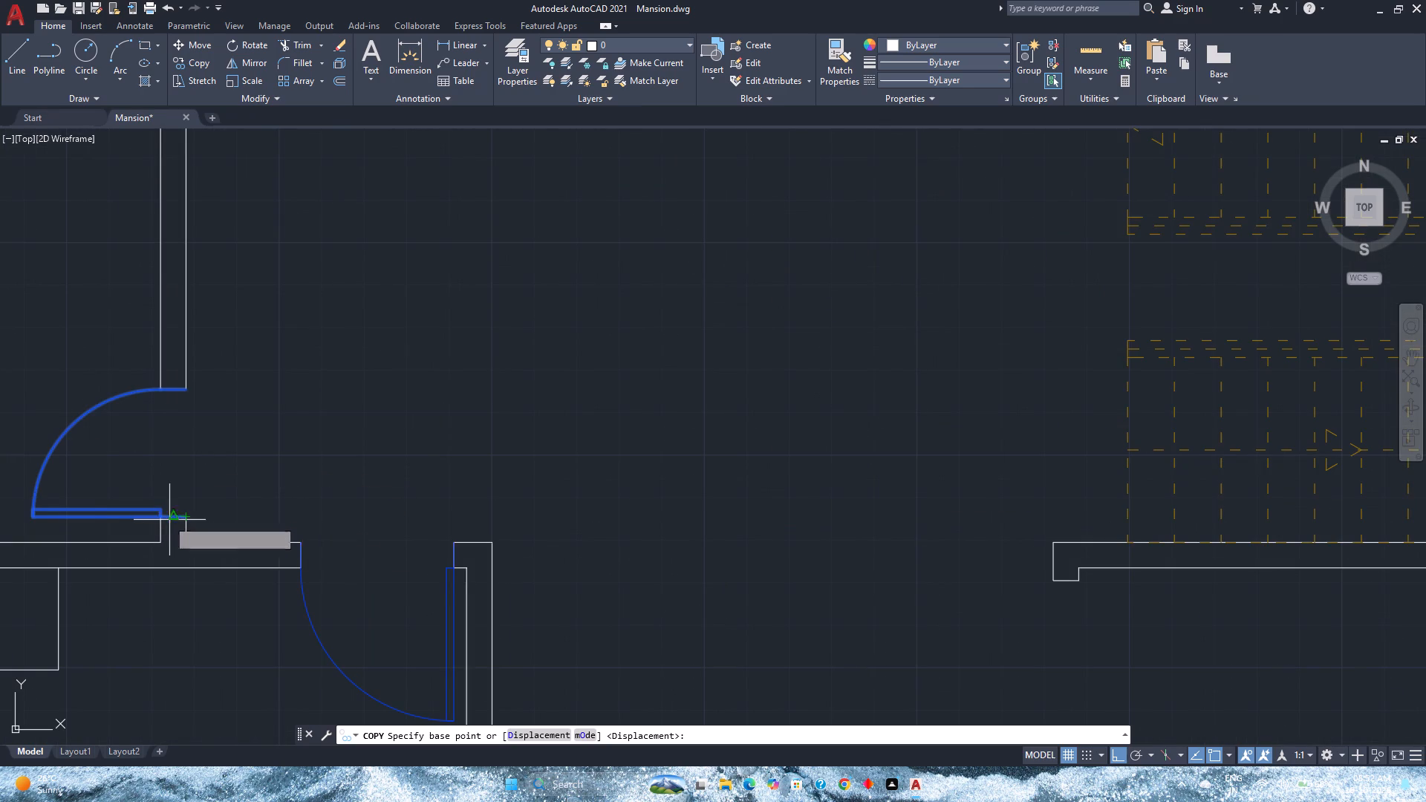
pyautogui.click(160, 520)
pyautogui.scroll(-3, 158, 518)
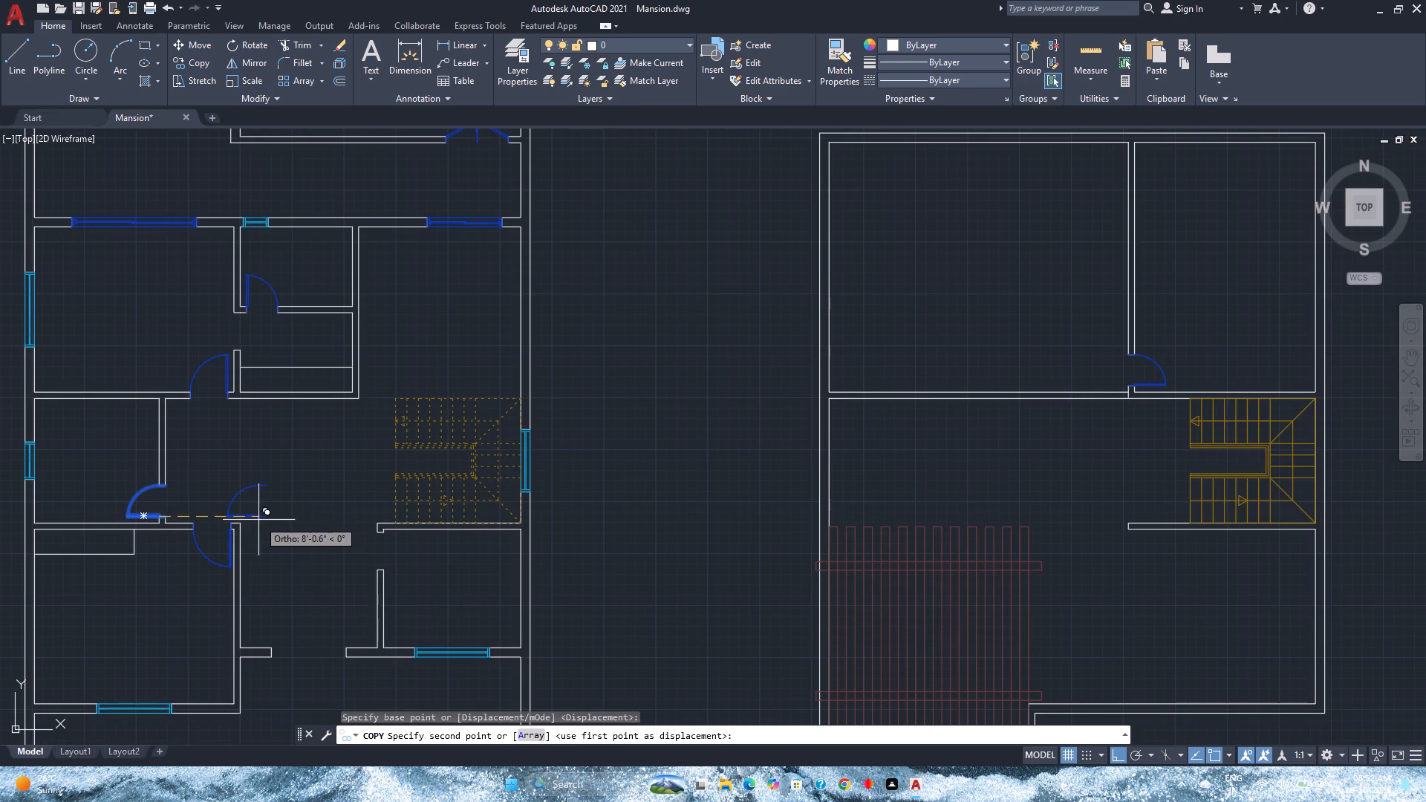
pyautogui.scroll(4, 369, 573)
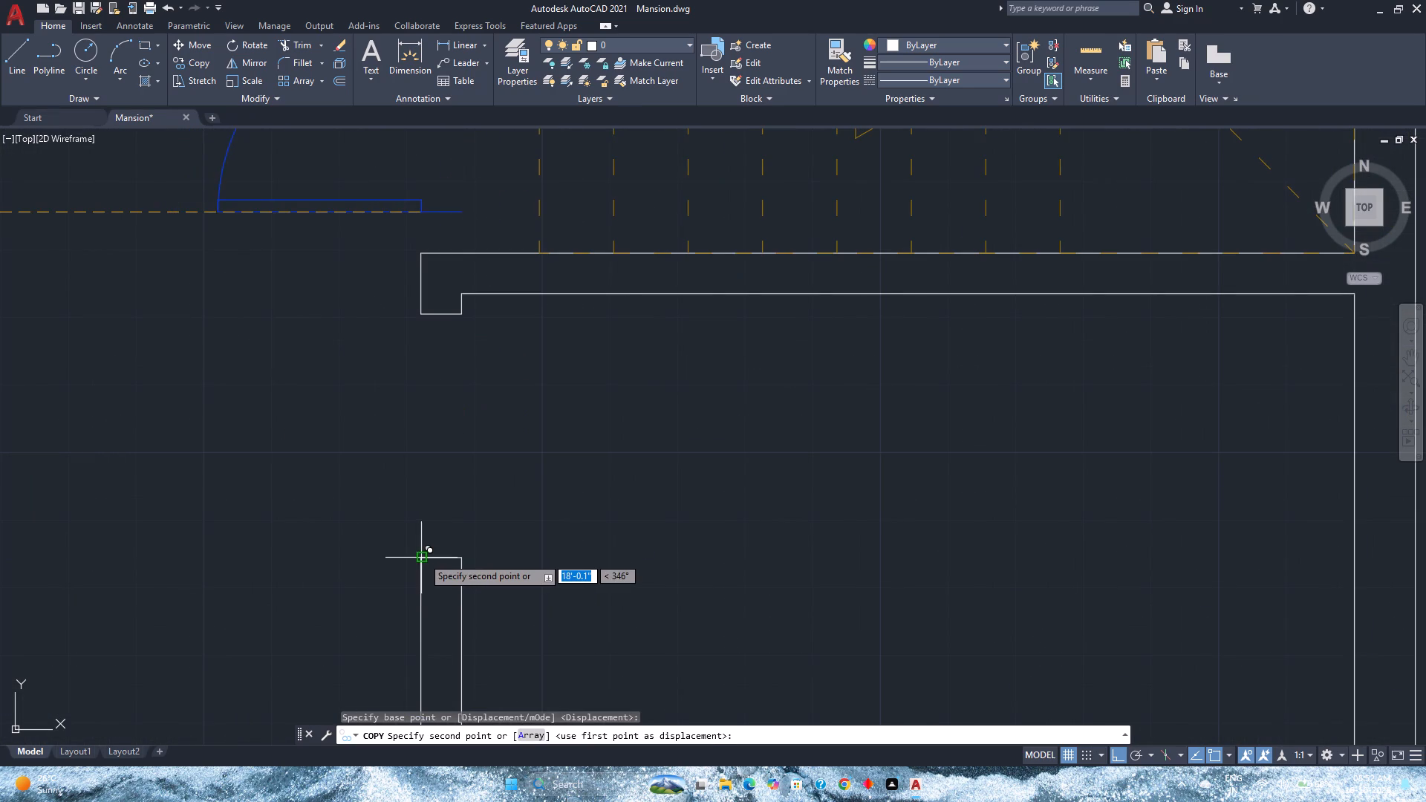
pyautogui.click(423, 557)
pyautogui.press('Escape')
# Stretch the copied door's width to reach the north end of the opening.
pyautogui.click(380, 563)
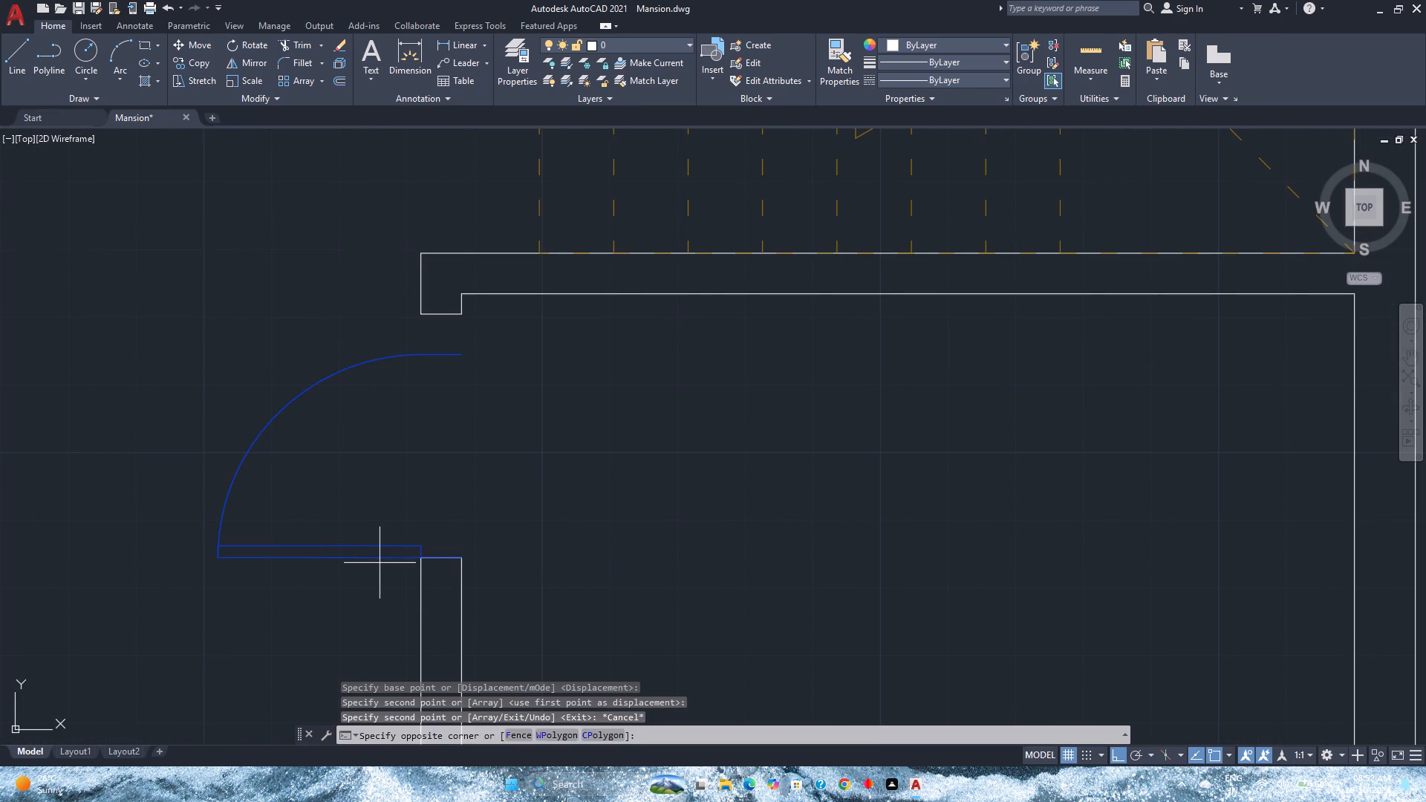
pyautogui.click(360, 533)
pyautogui.click(423, 351)
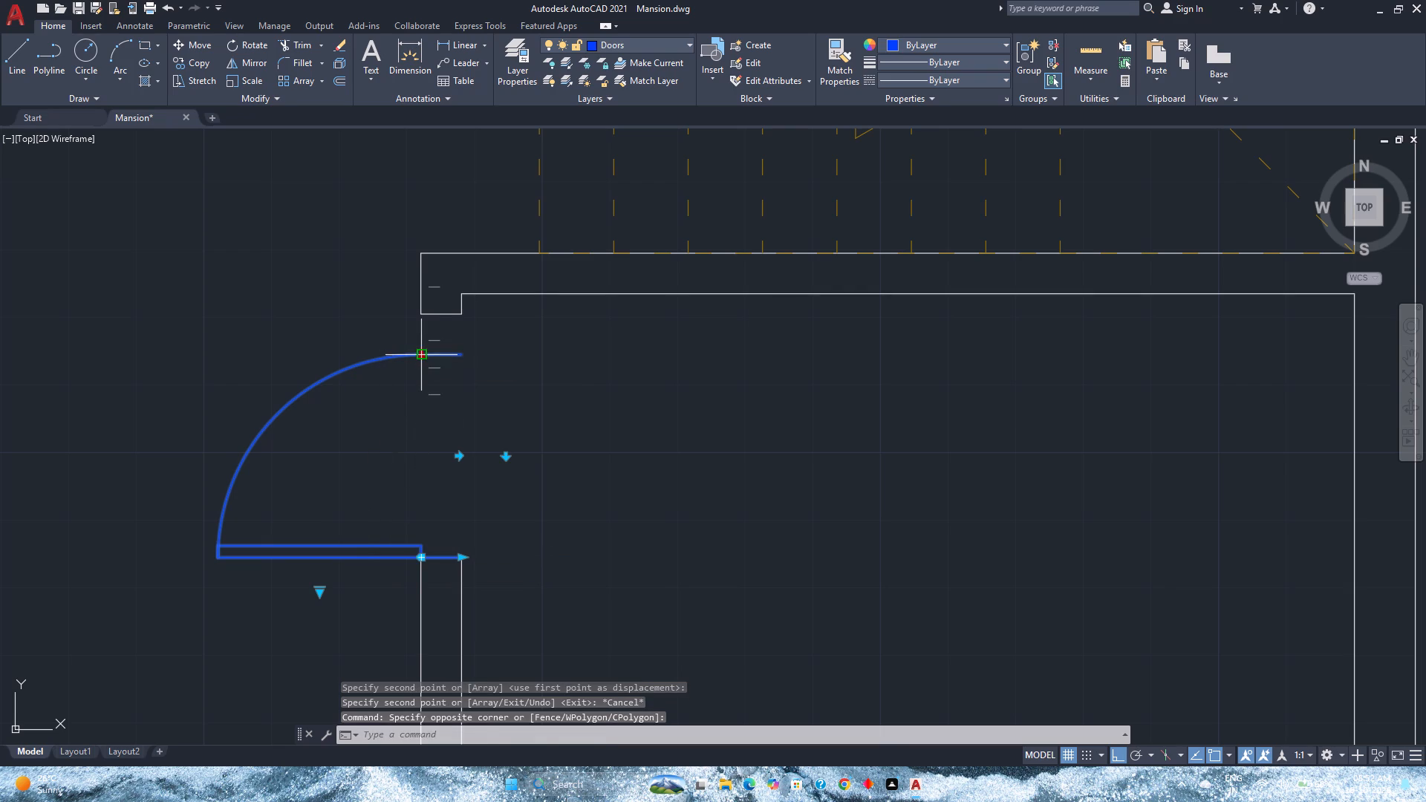
pyautogui.click(421, 319)
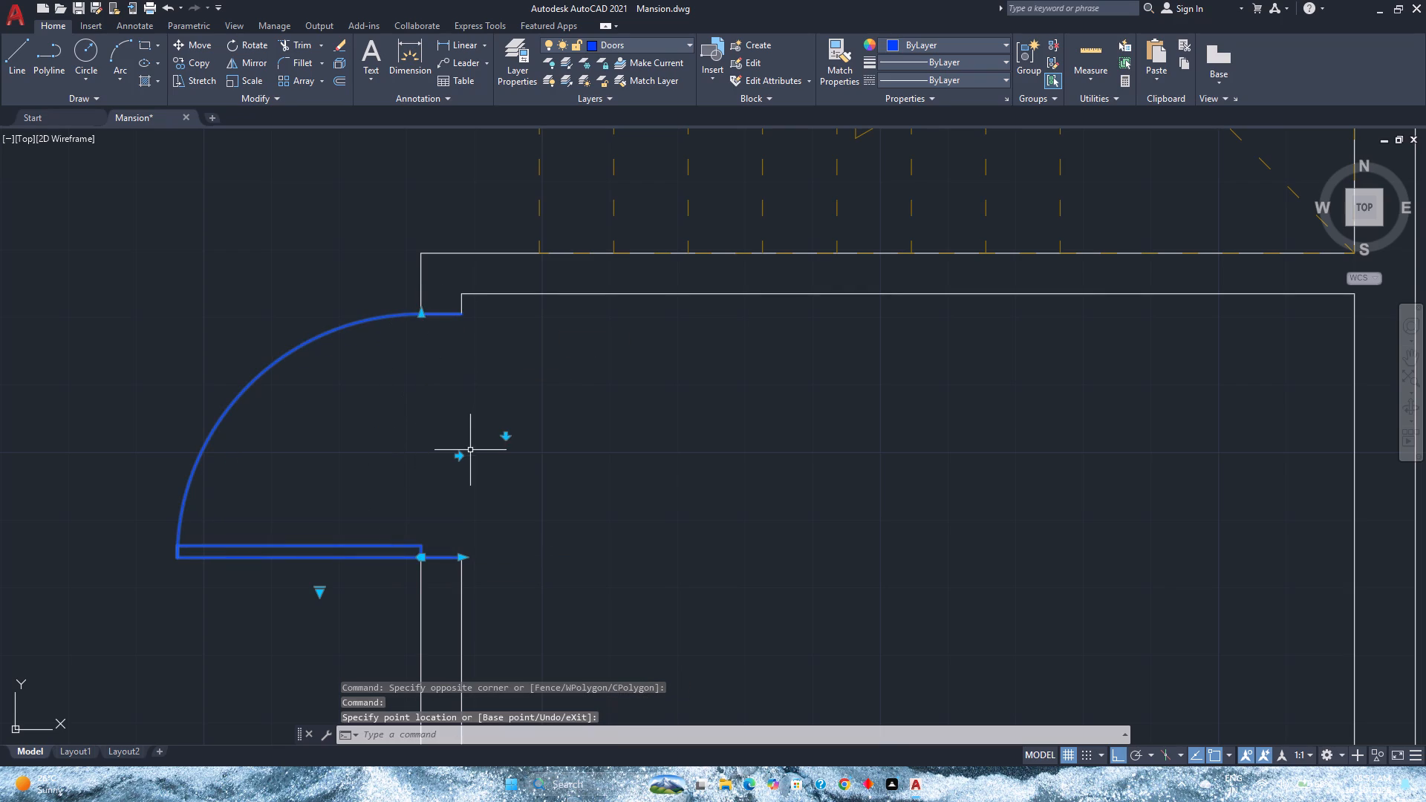
# Flip the copied door to swing into the room and hinge at the north side of the opening.
pyautogui.click(458, 456)
pyautogui.press('Escape')
pyautogui.scroll(-1, 415, 464)
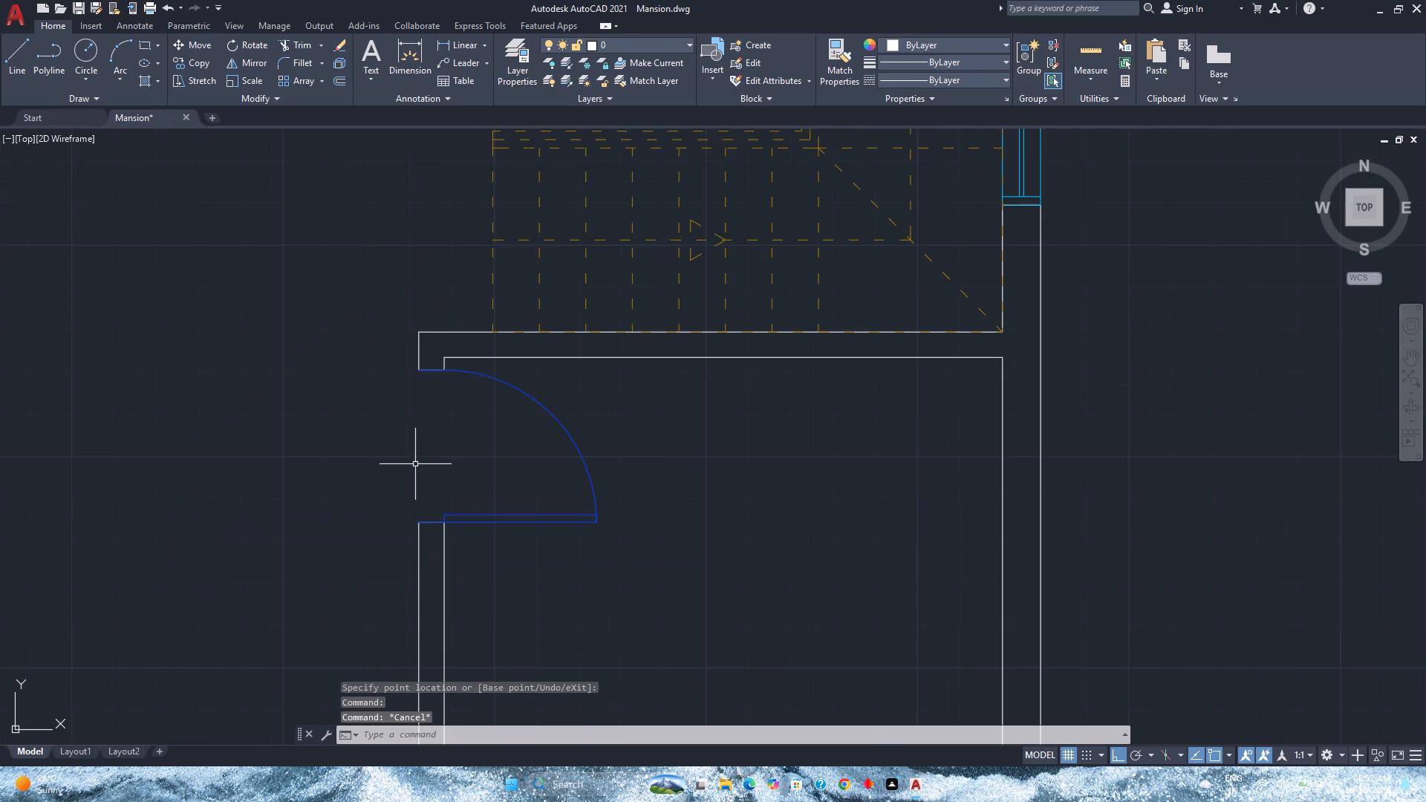
pyautogui.click(487, 522)
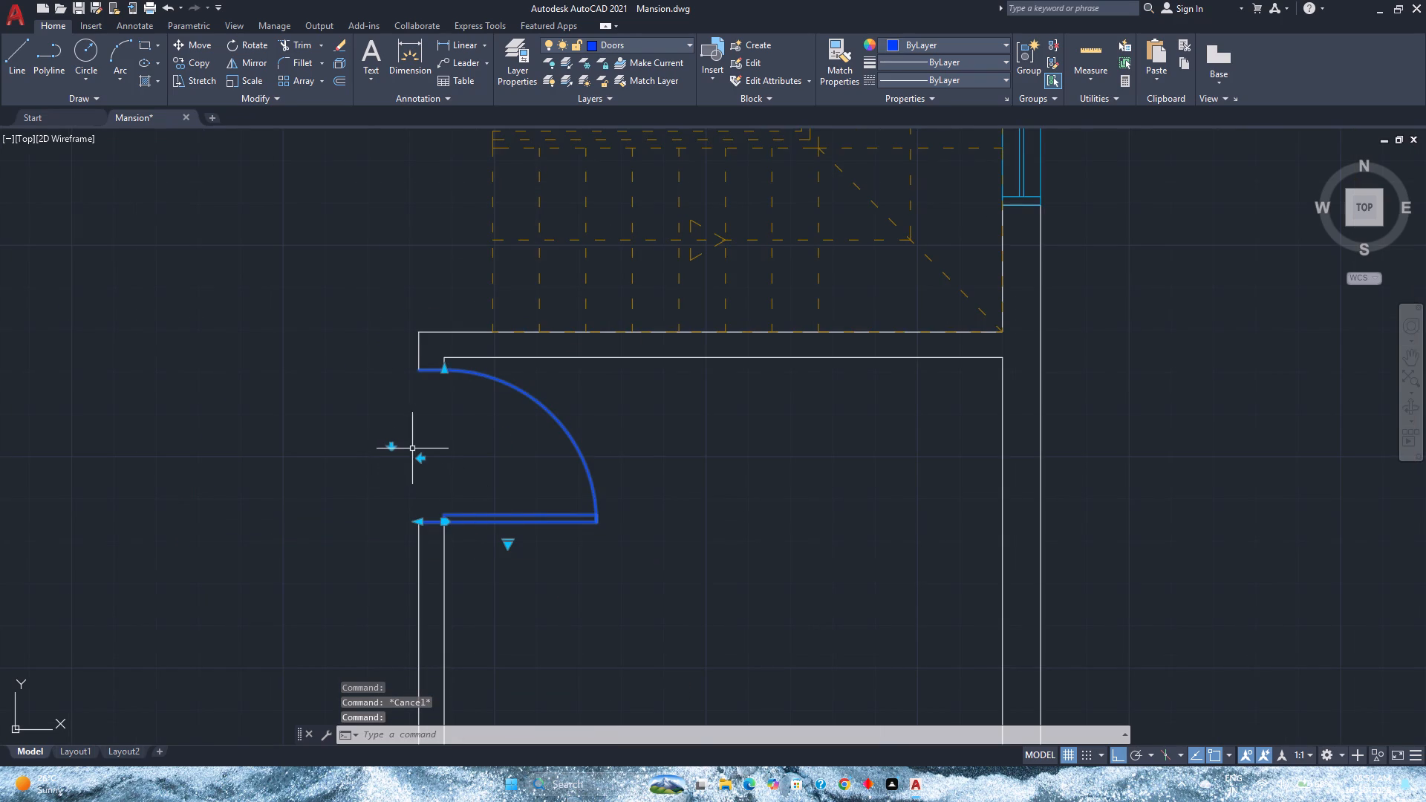
pyautogui.click(389, 449)
pyautogui.press('Escape')
# Save the drawing.
pyautogui.scroll(-3, 389, 449)
pyautogui.moveTo(389, 449); pyautogui.dragTo(443, 463, button='middle')
pyautogui.hotkey('ctrl', 's')
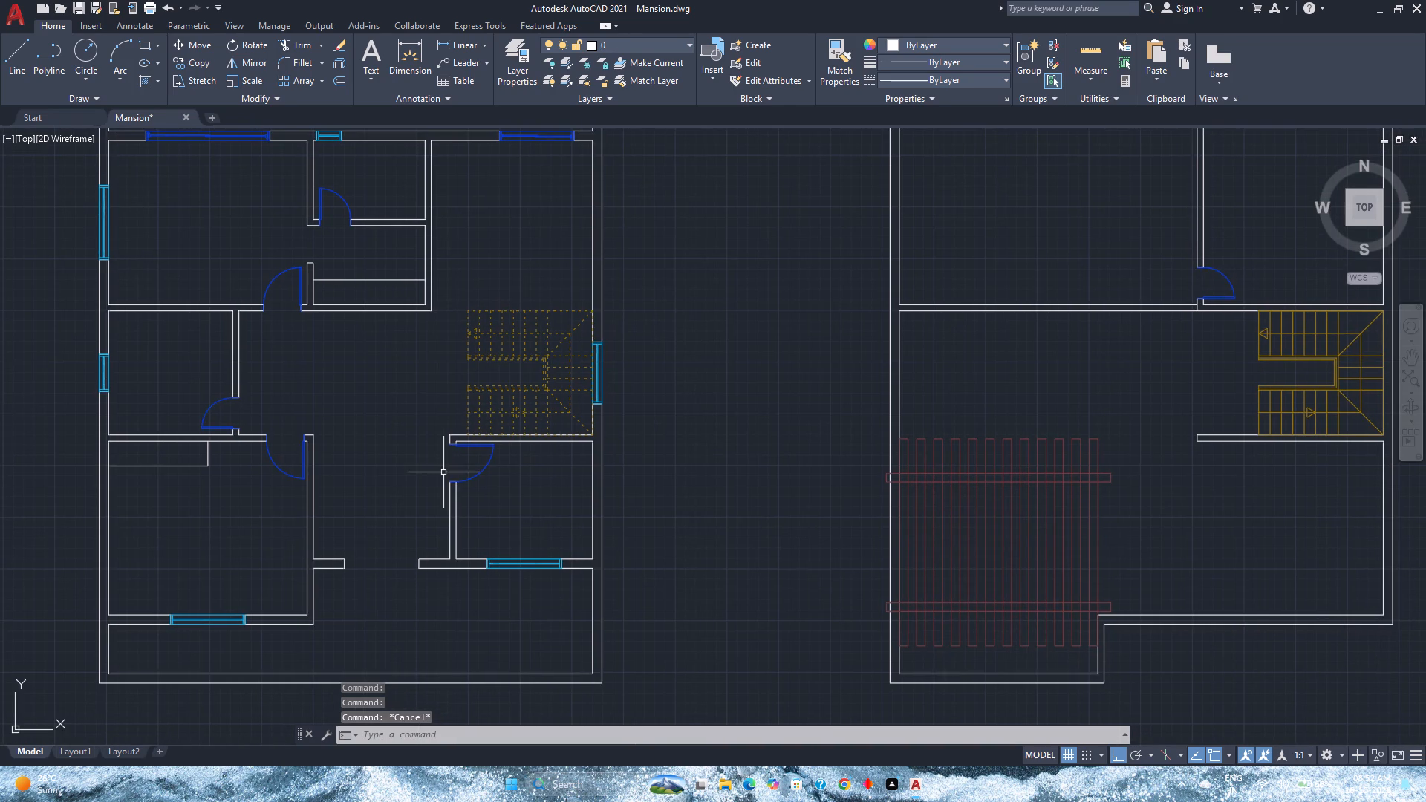
# Examine the three floor plans, focusing on the second plan's rooms, doors and the wide empty opening in its south wall.
pyautogui.scroll(-1, 408, 517)
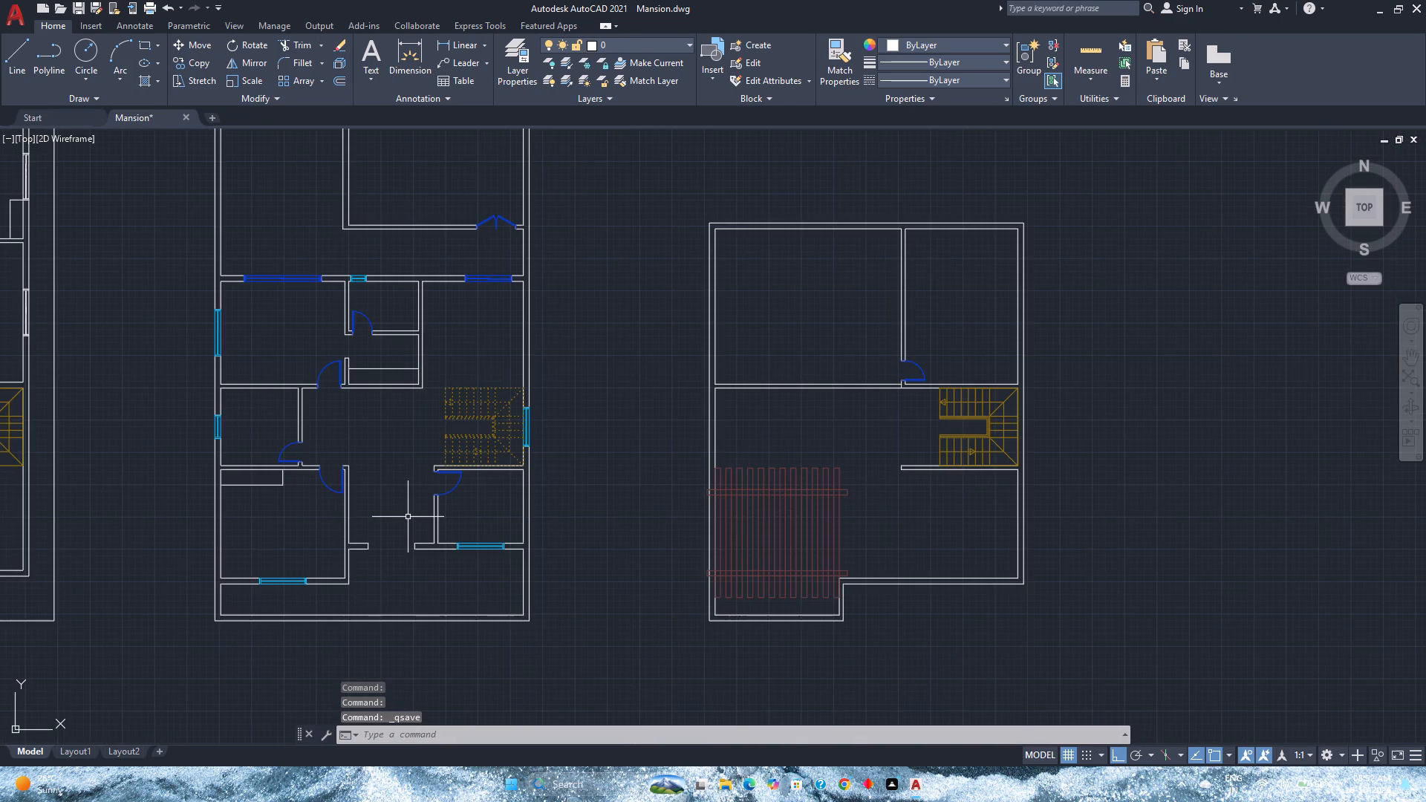
pyautogui.scroll(-1, 408, 518)
pyautogui.moveTo(416, 520); pyautogui.dragTo(463, 496, button='middle')
pyautogui.scroll(1, 463, 504)
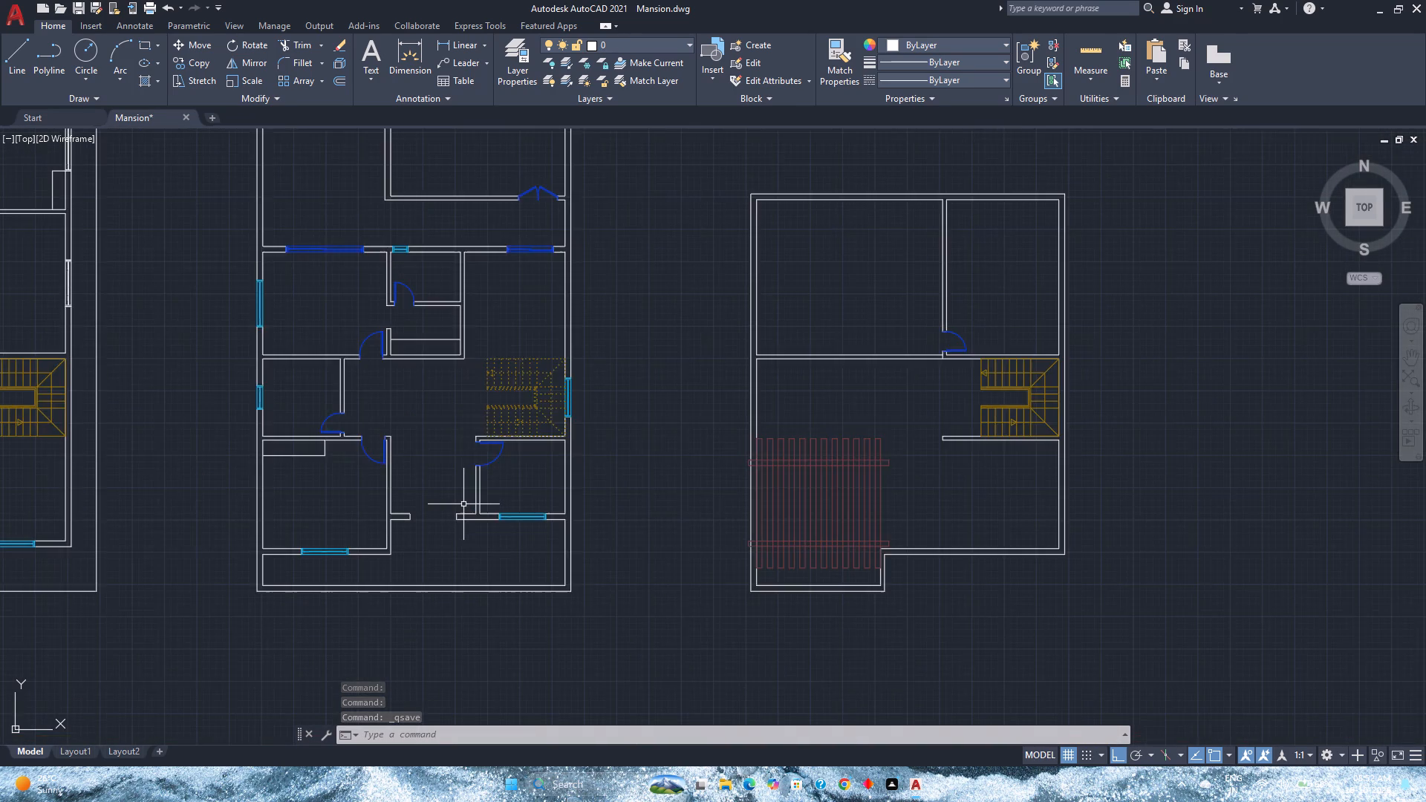
pyautogui.scroll(2, 463, 504)
pyautogui.scroll(-1, 463, 504)
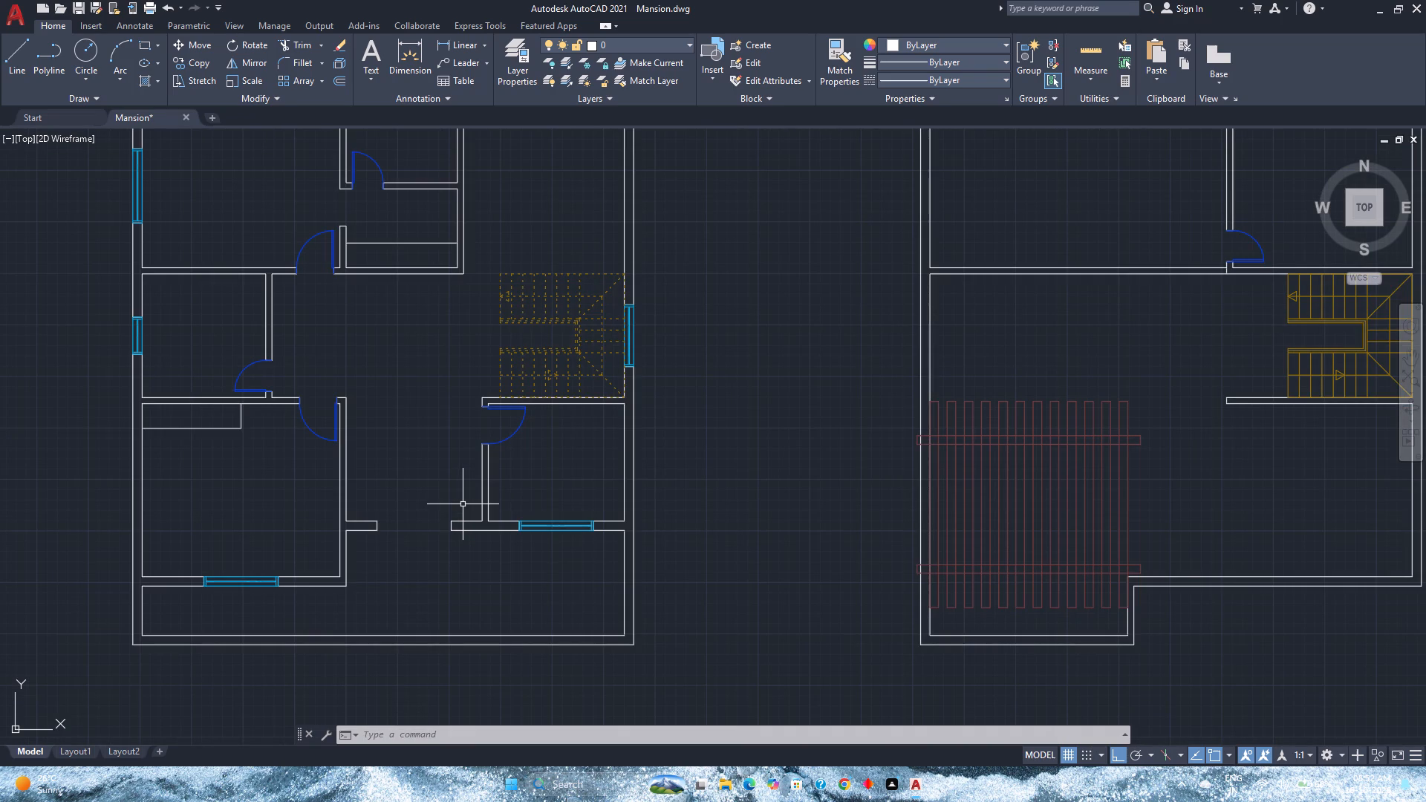
pyautogui.scroll(-1, 463, 504)
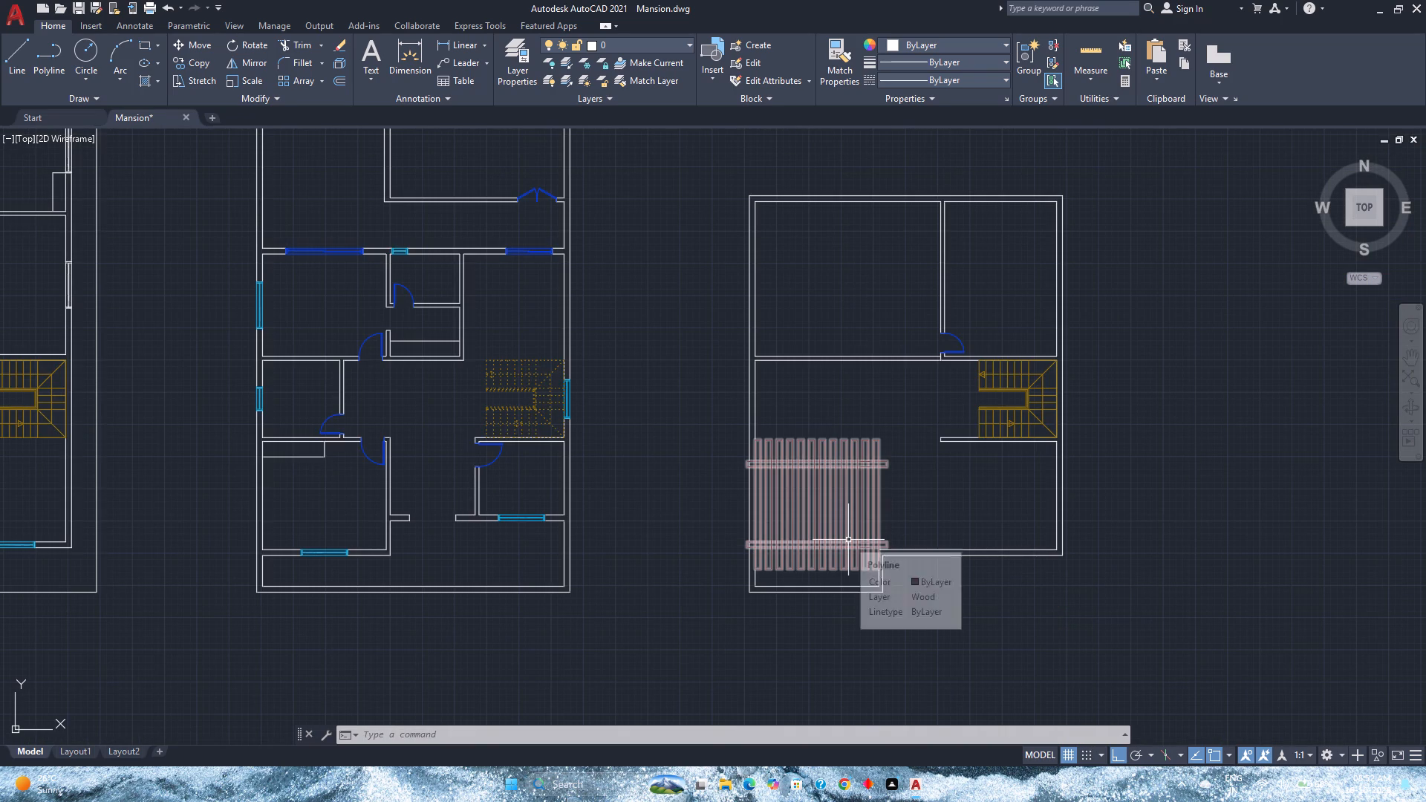
pyautogui.scroll(1, 425, 524)
pyautogui.moveTo(448, 524); pyautogui.dragTo(752, 529, button='middle')
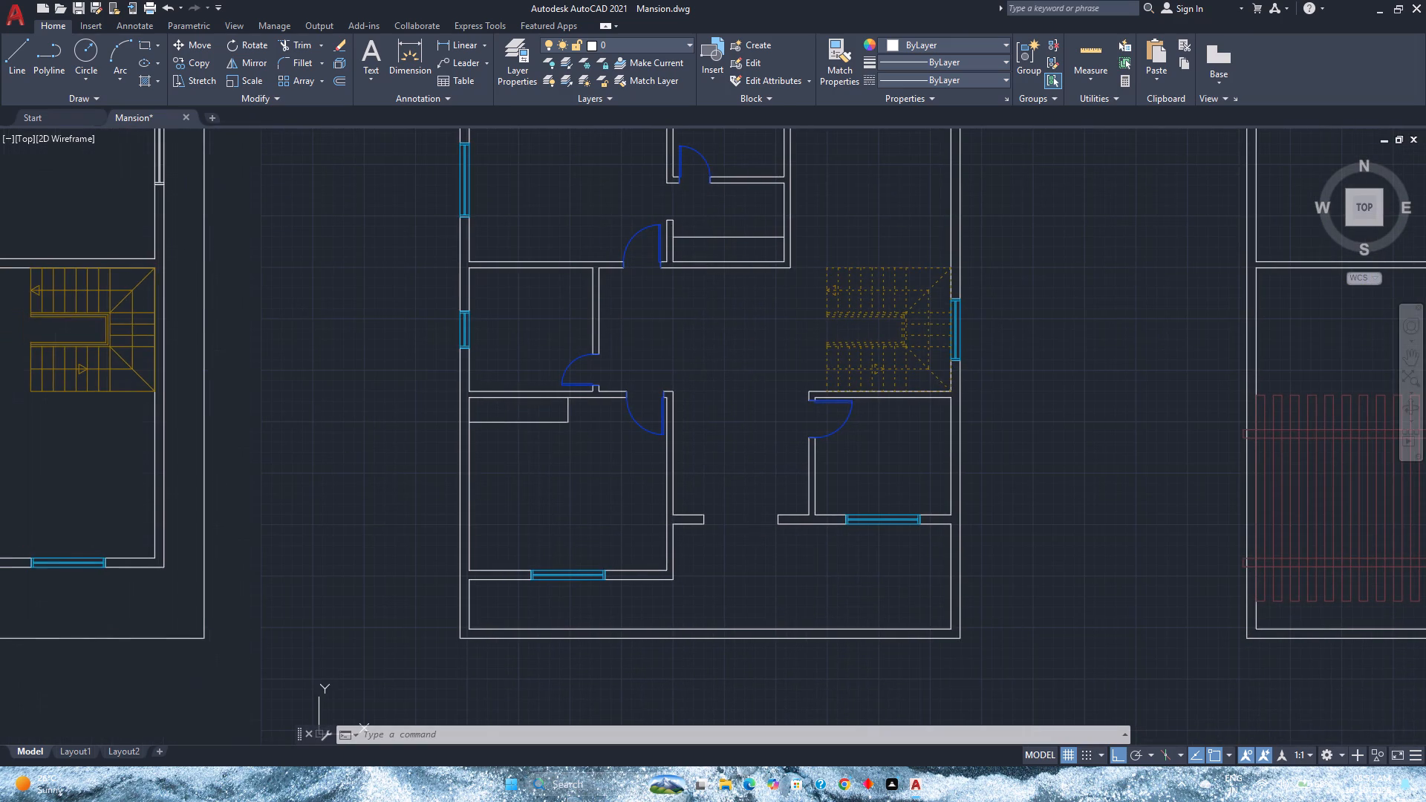
pyautogui.scroll(-2, 752, 529)
pyautogui.moveTo(752, 529); pyautogui.dragTo(713, 559, button='middle')
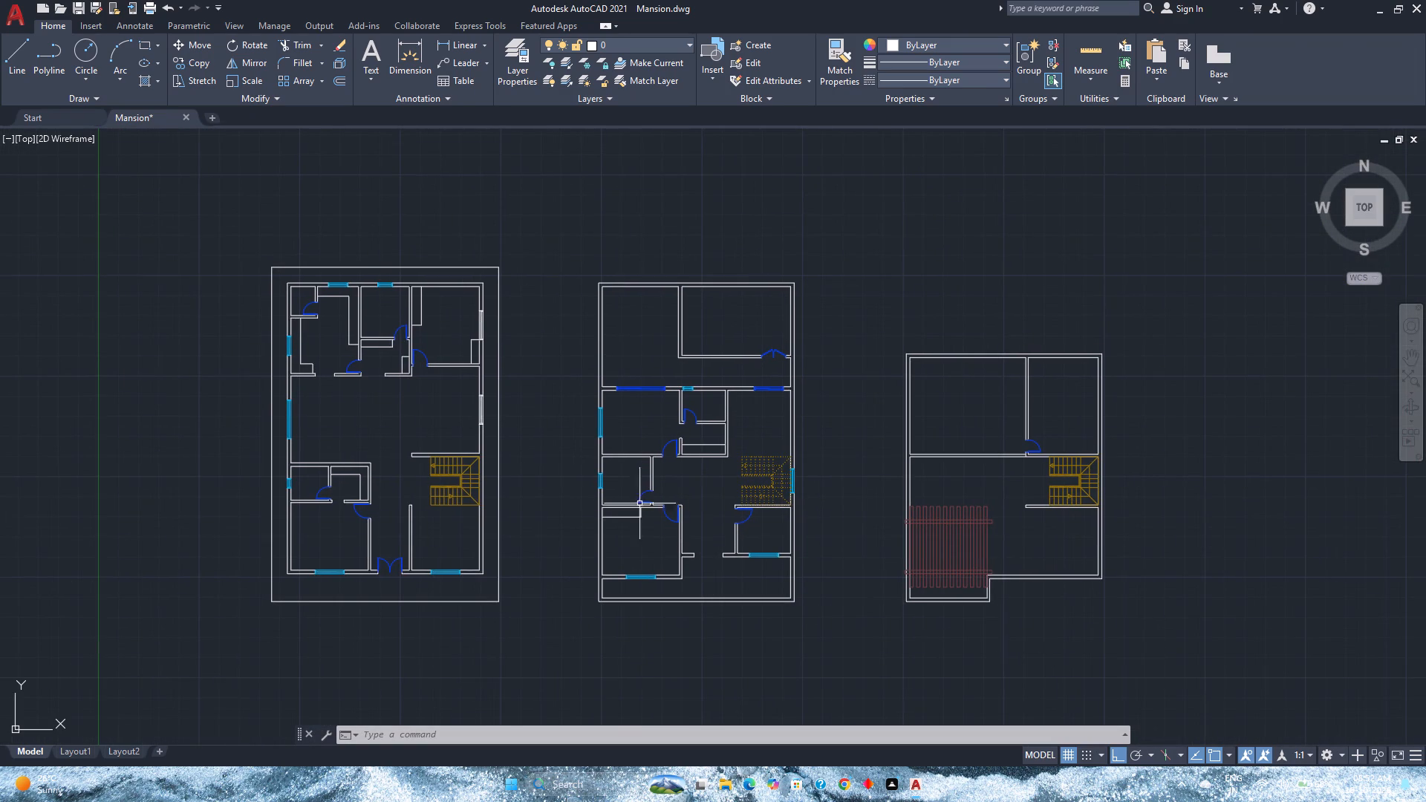
pyautogui.scroll(2, 671, 371)
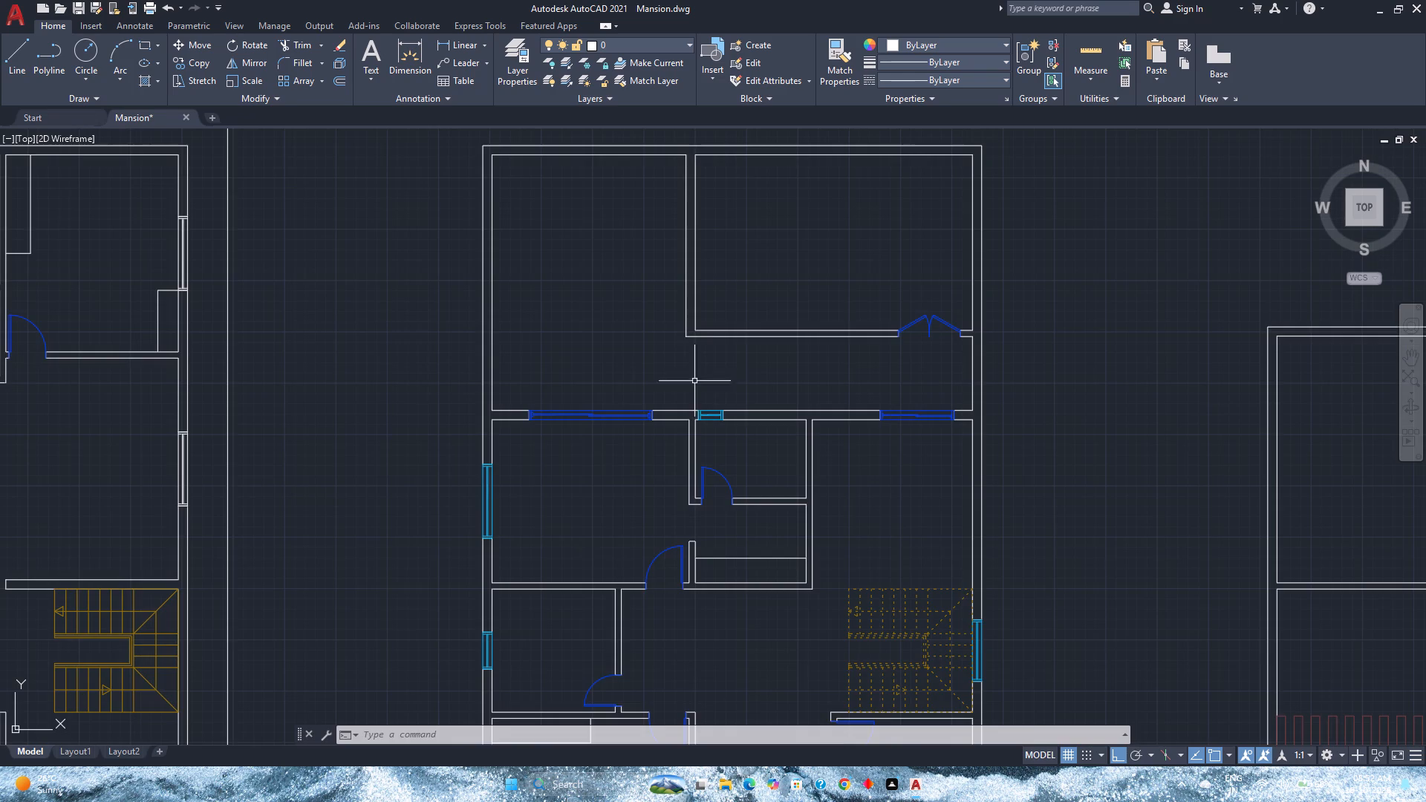
pyautogui.scroll(-2, 626, 459)
pyautogui.moveTo(630, 459); pyautogui.dragTo(614, 403, button='middle')
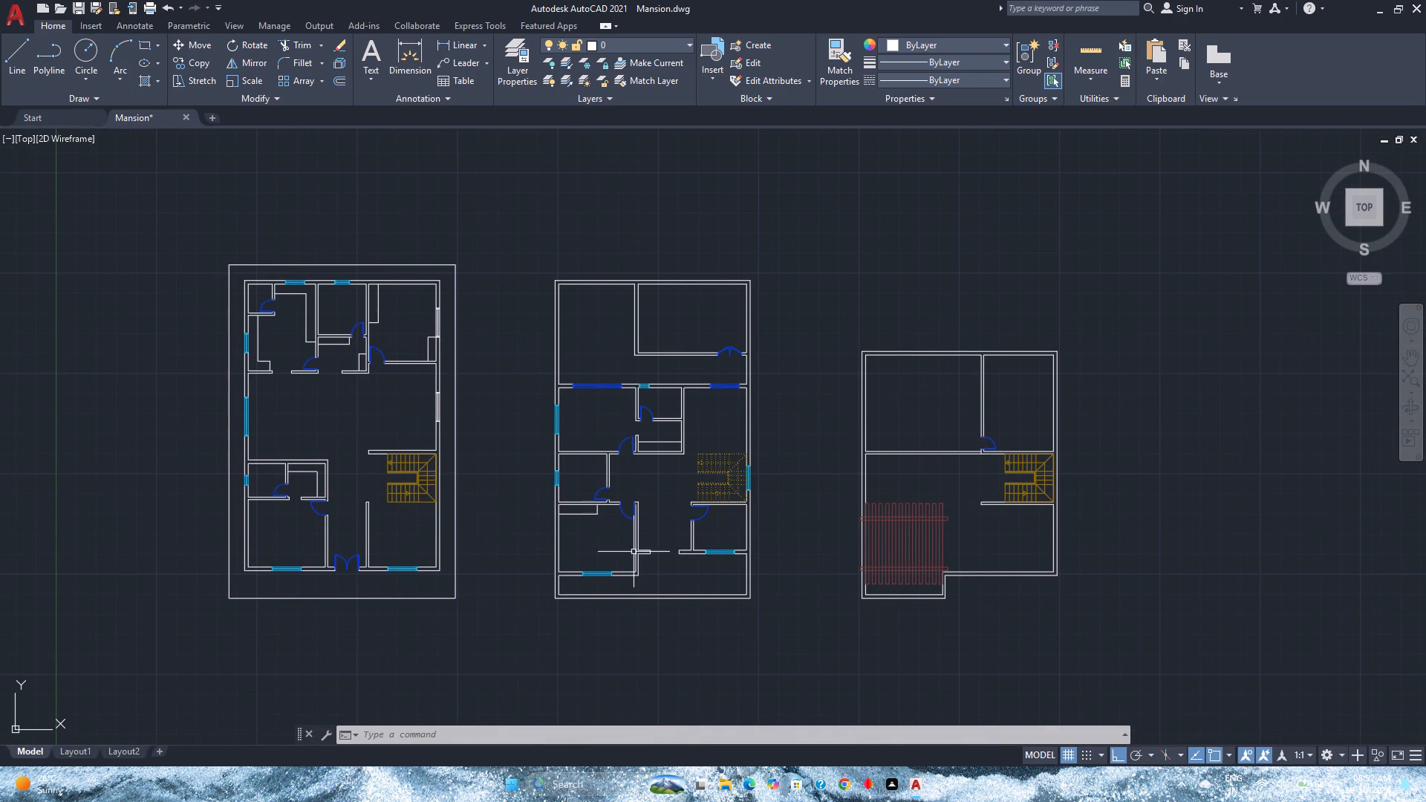
pyautogui.scroll(3, 665, 547)
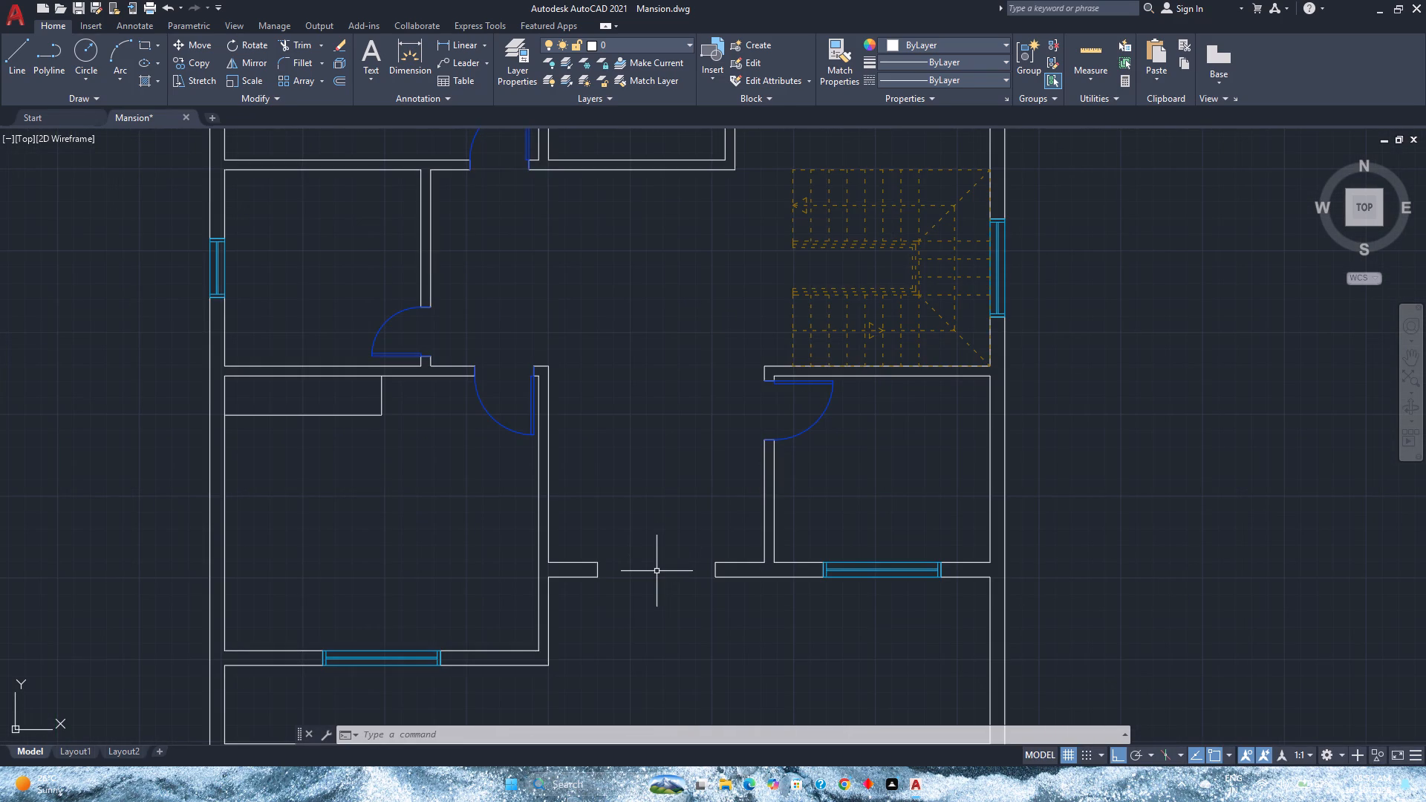
# Measure the width of the wide empty opening in the second plan's south wall.
pyautogui.click(1084, 48)
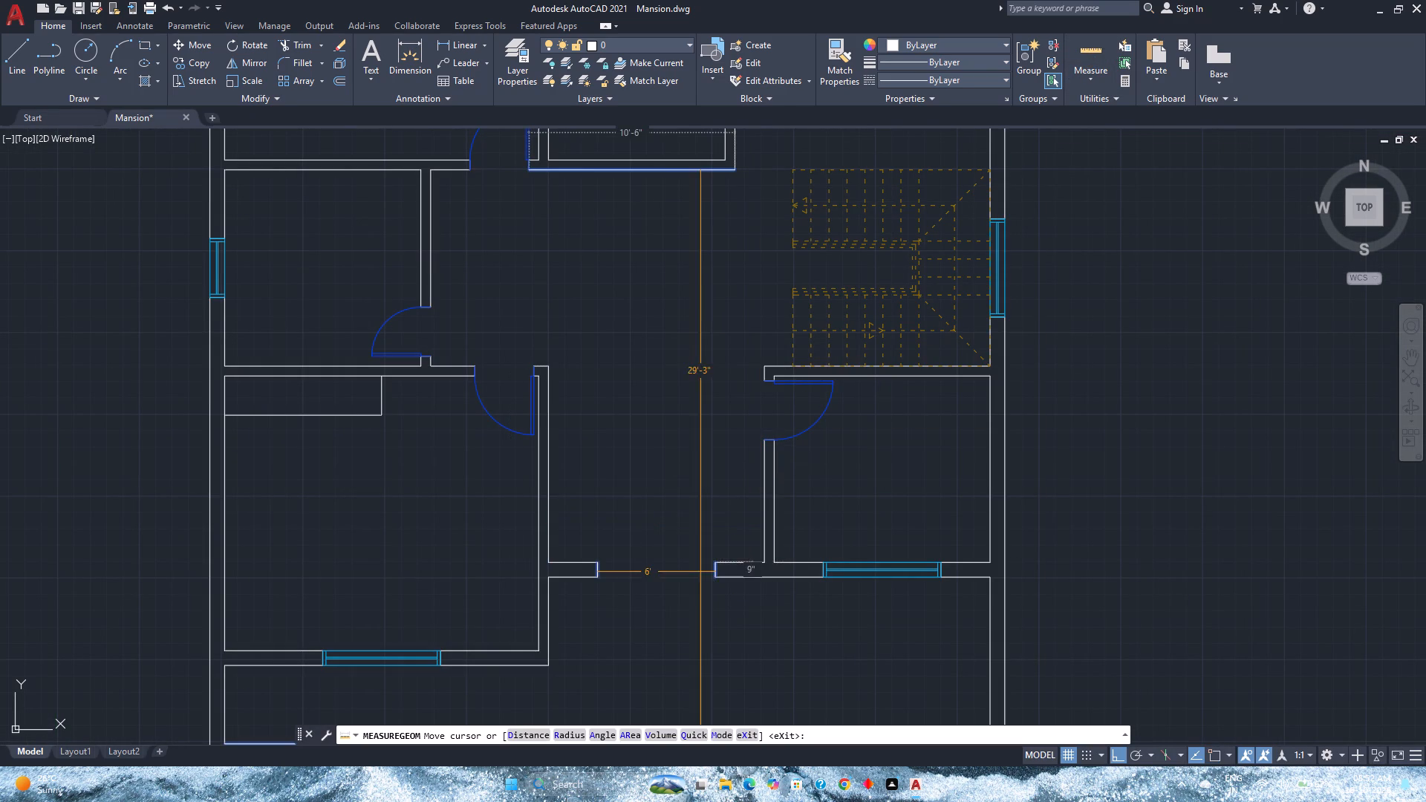
pyautogui.press('Escape')
# Copy the sliding door north of the second plan's staircase, from its upper east corner, towards the empty opening in the south wall.
pyautogui.scroll(-1, 669, 569)
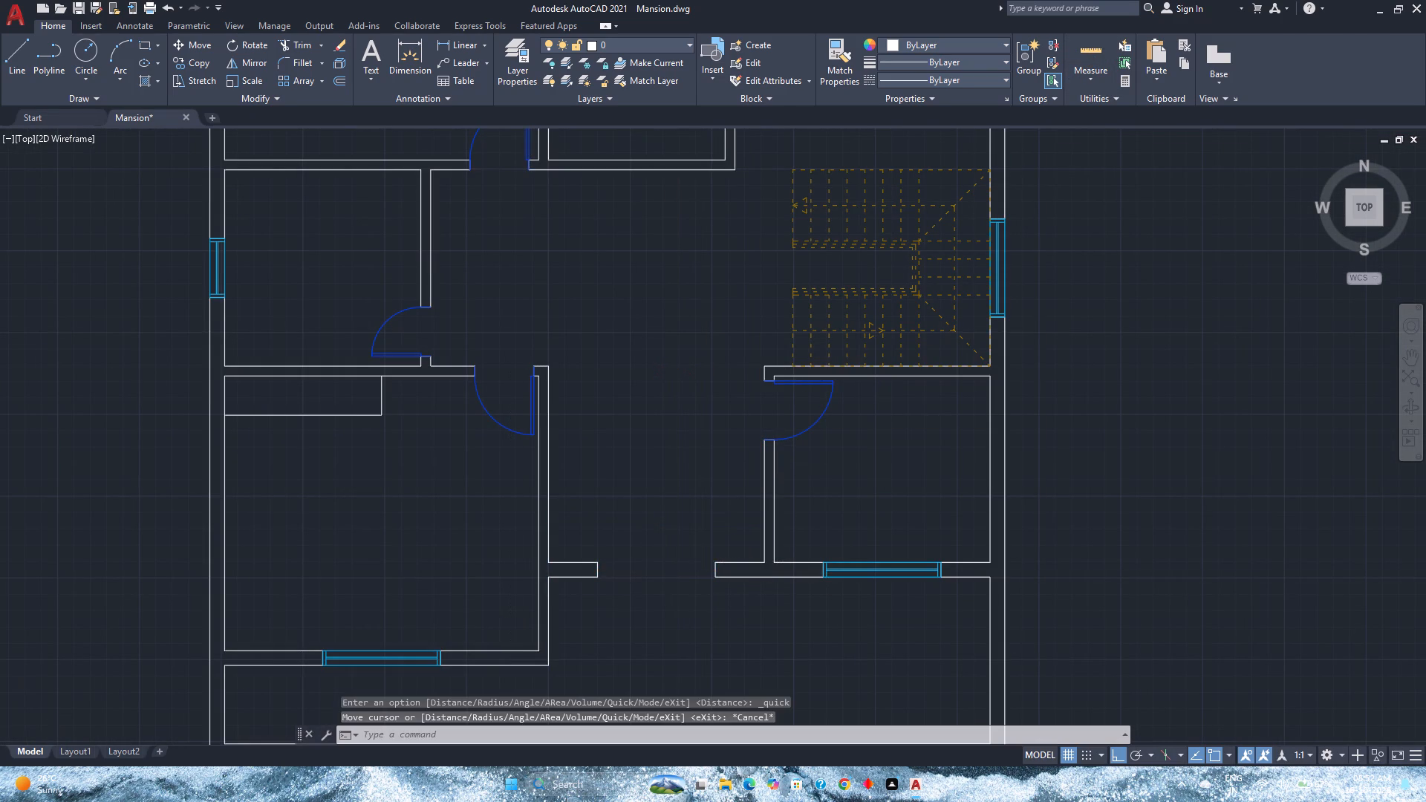
pyautogui.moveTo(669, 569); pyautogui.dragTo(651, 664, button='middle')
pyautogui.click(783, 241)
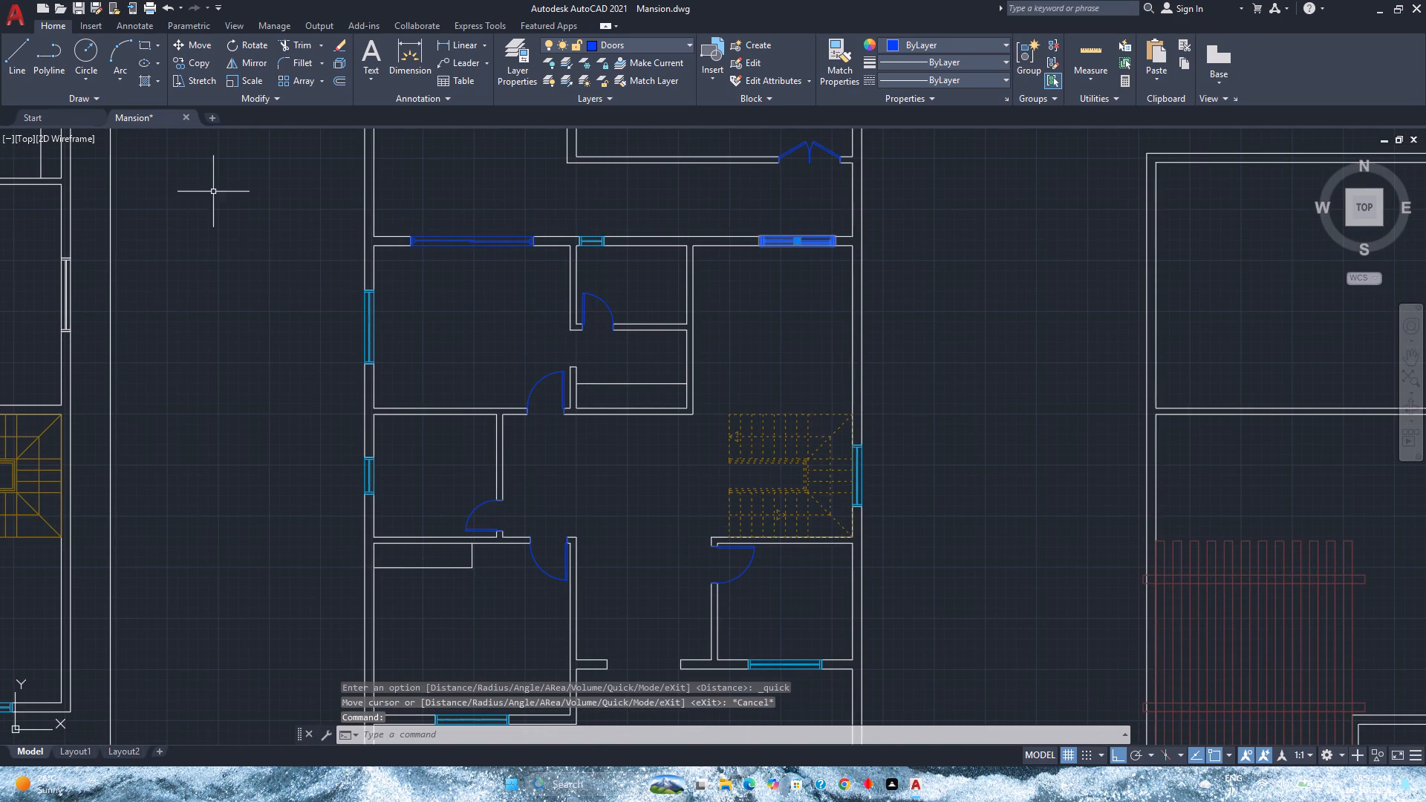
pyautogui.click(199, 62)
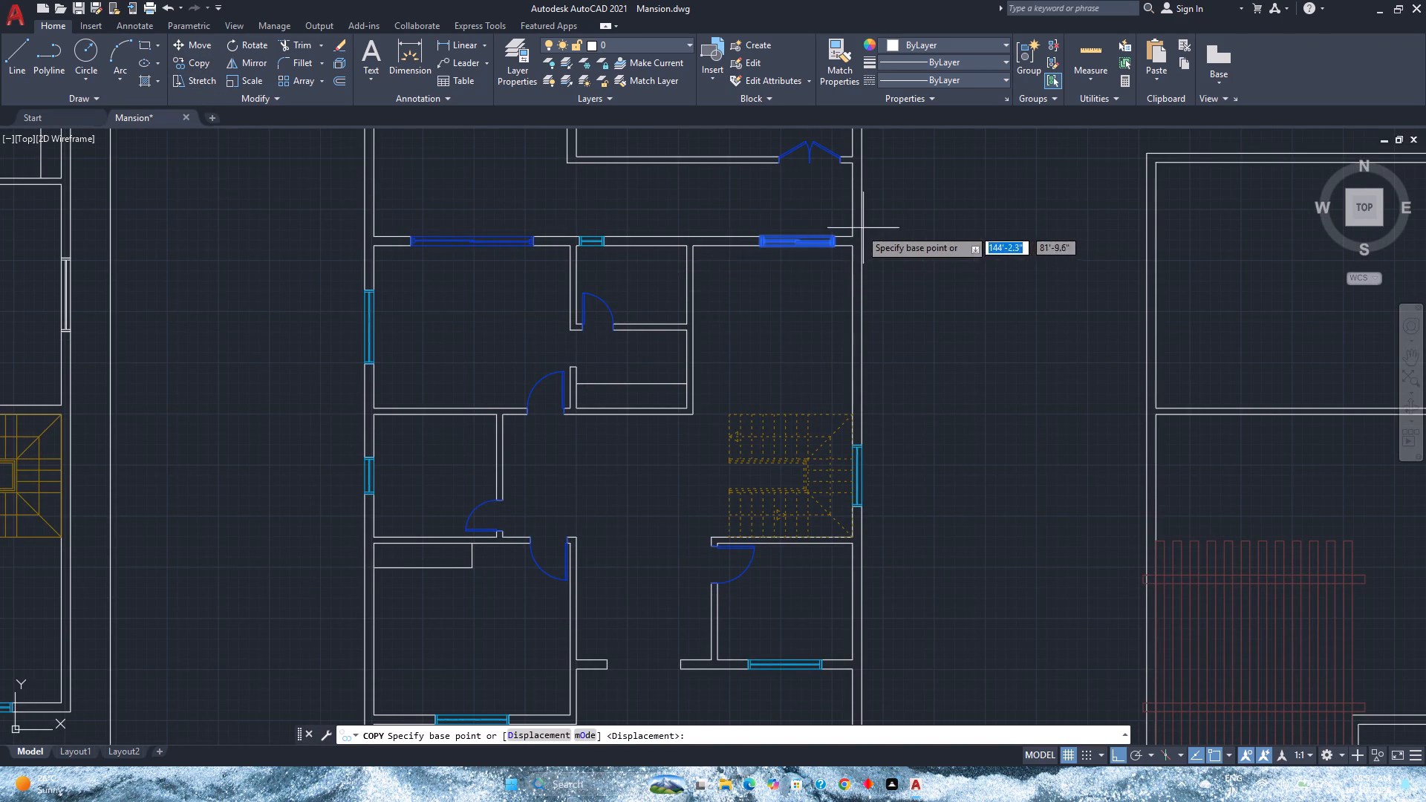
pyautogui.scroll(3, 841, 237)
pyautogui.click(838, 223)
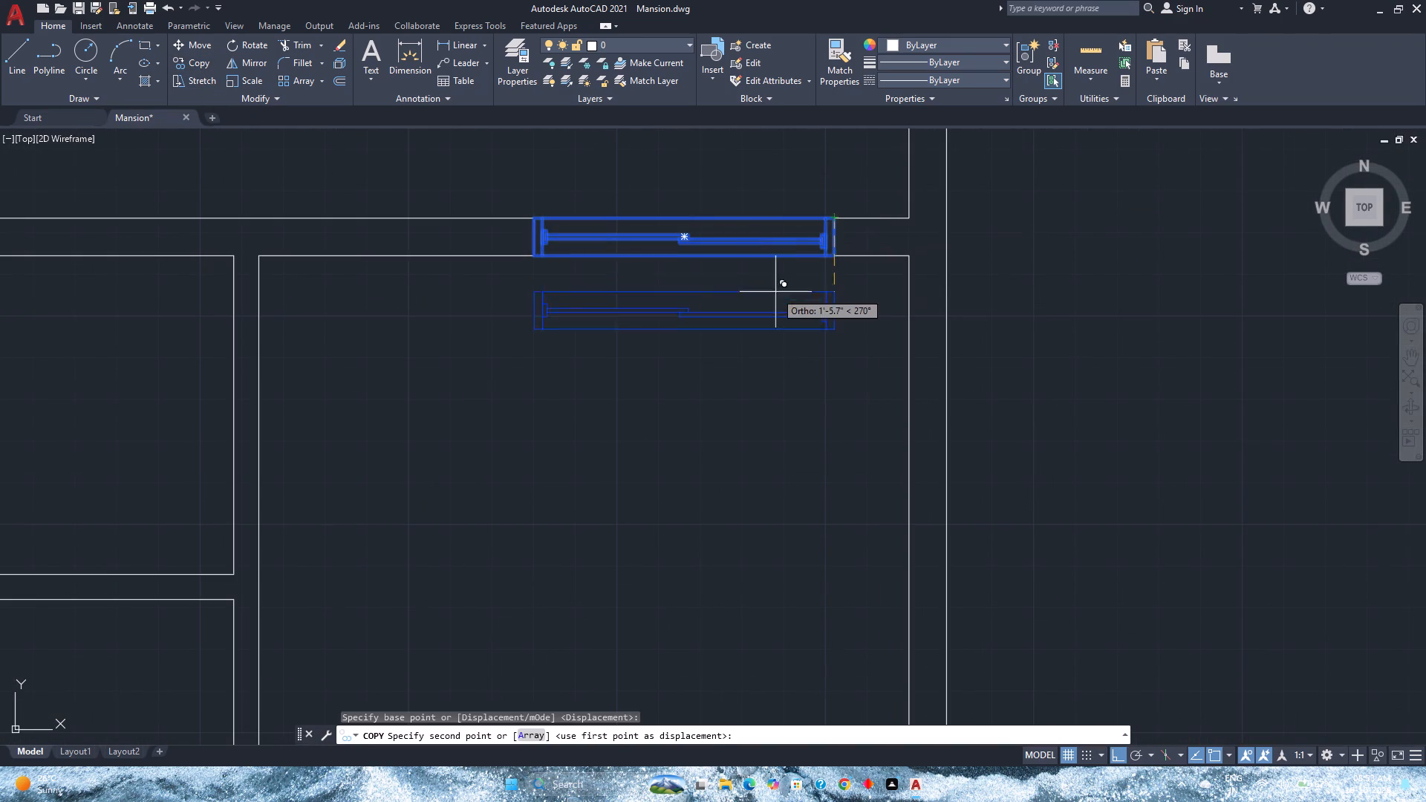
pyautogui.scroll(-5, 775, 292)
pyautogui.scroll(1, 703, 468)
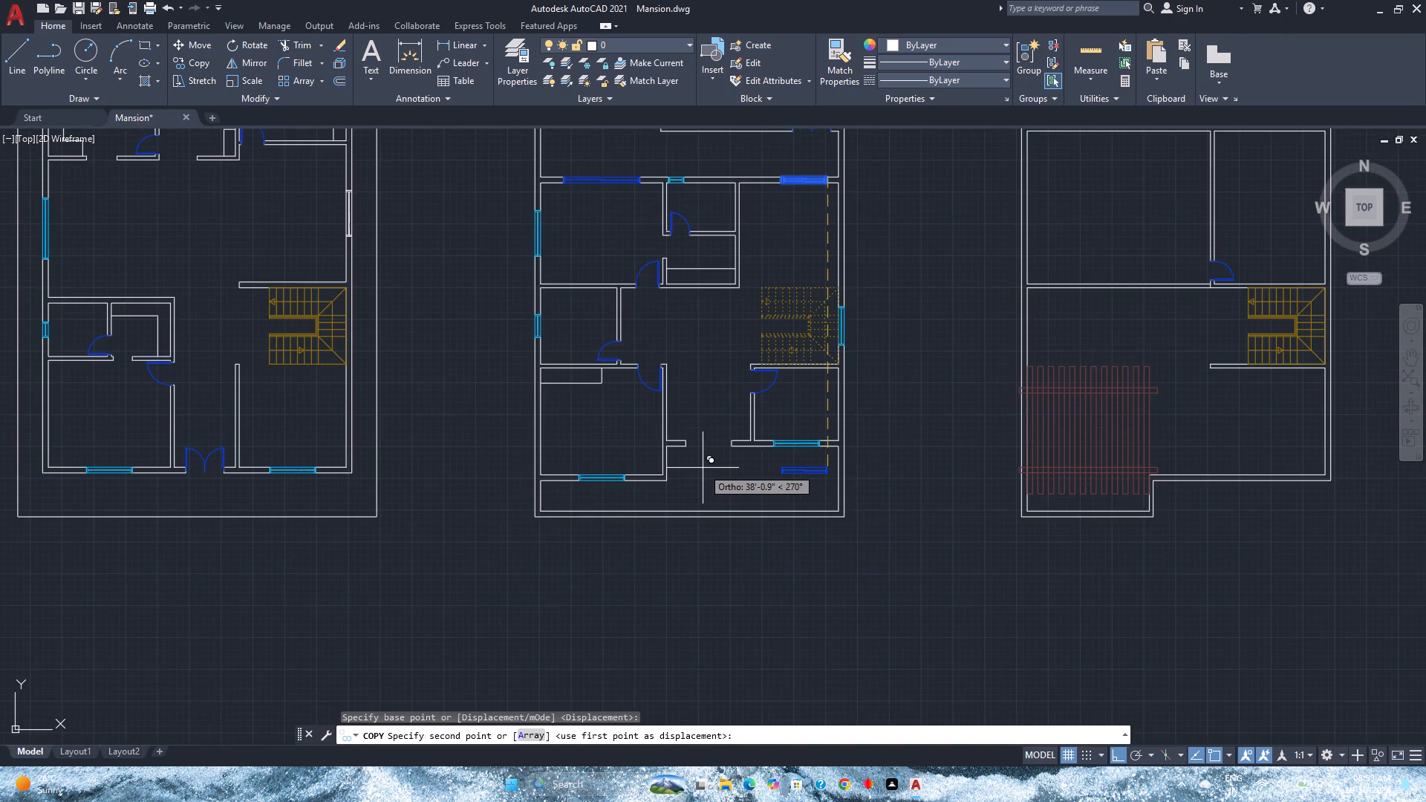
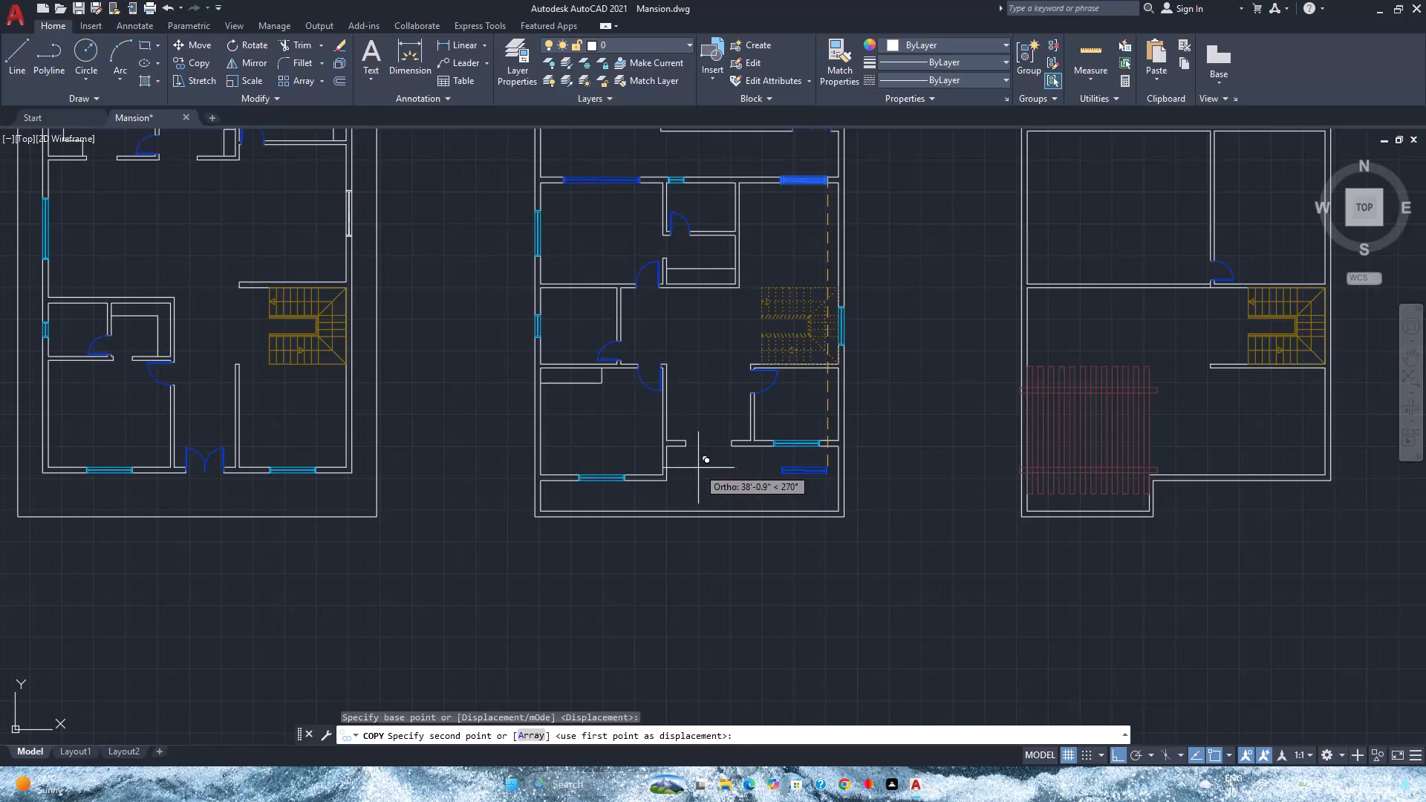
# Place the copied sliding door in the wide empty opening of the second plan's south wall.
pyautogui.click(730, 438)
pyautogui.press('space')
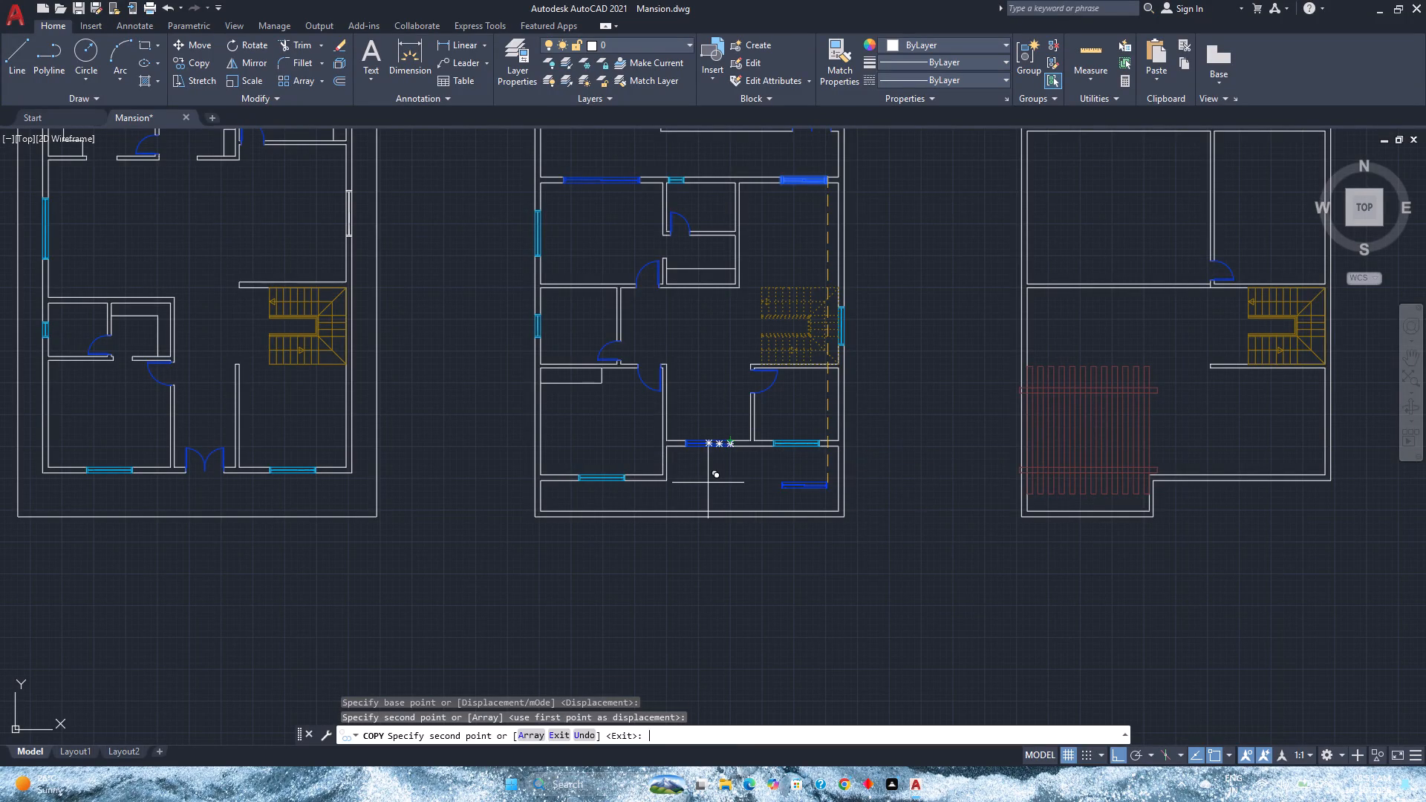
# Save the drawing.
pyautogui.scroll(-1, 709, 437)
pyautogui.moveTo(710, 437); pyautogui.dragTo(642, 514, button='middle')
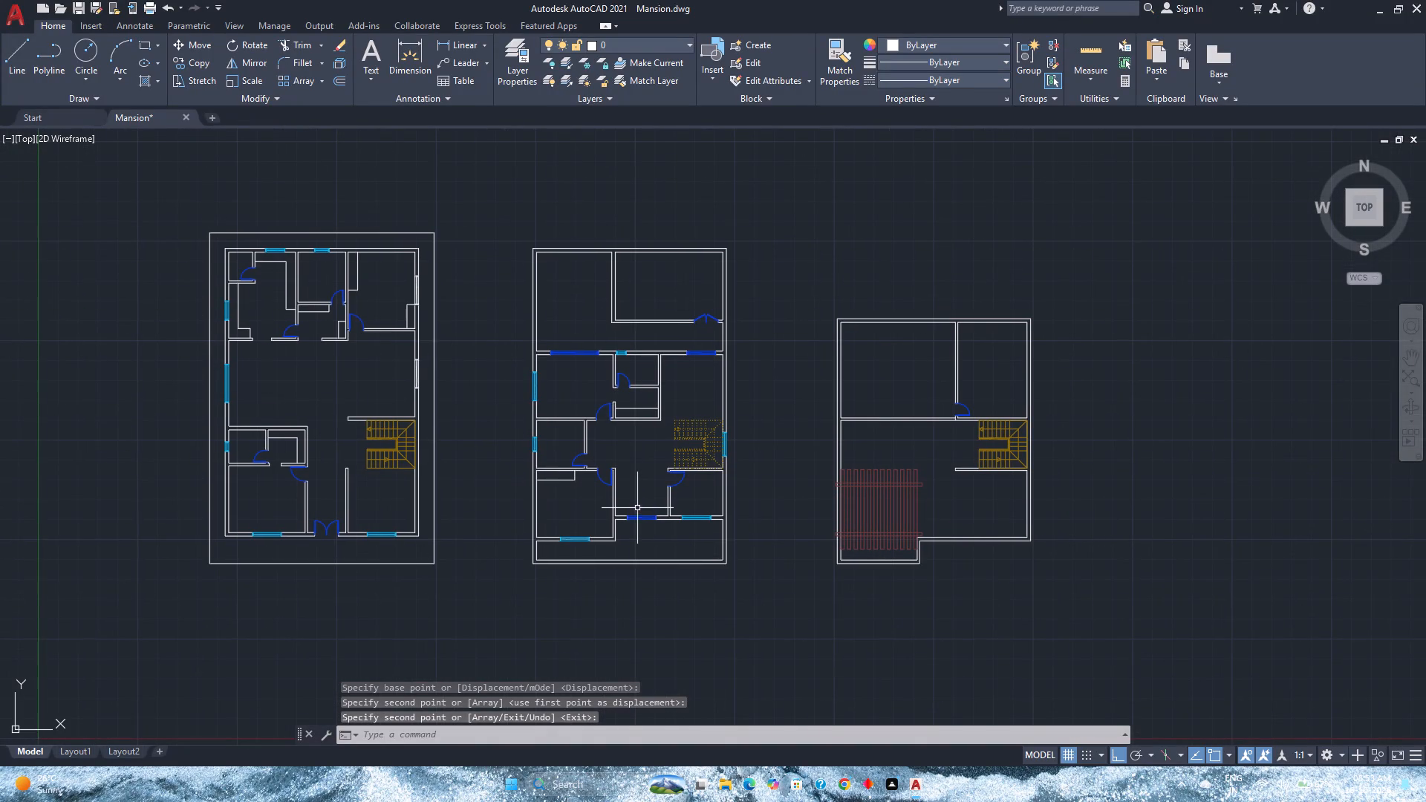
pyautogui.hotkey('ctrl', 's')
# Examine the second and third floor plans, focusing on the second plan's southern rooms and doors.
pyautogui.scroll(2, 615, 527)
pyautogui.scroll(-1, 565, 507)
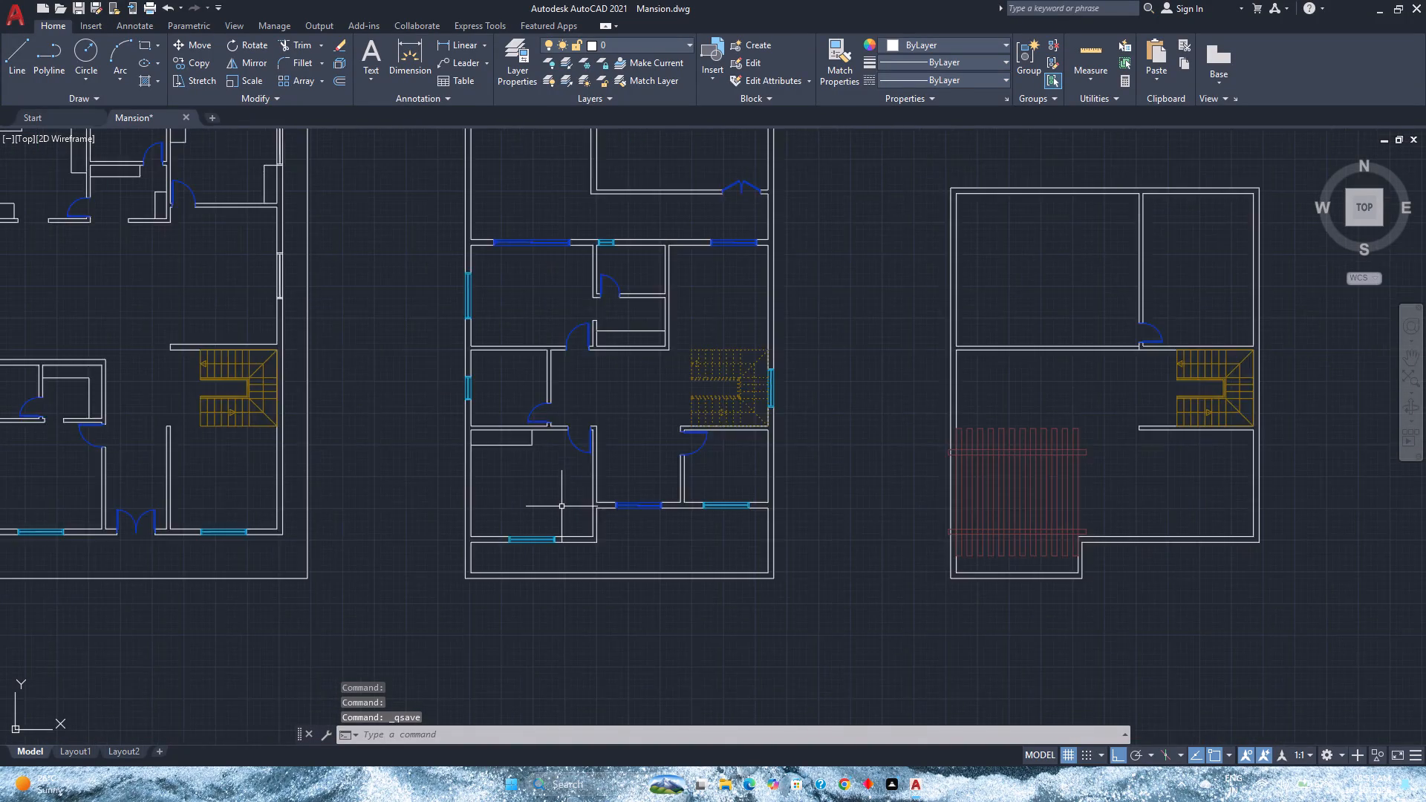
pyautogui.scroll(-1, 561, 506)
pyautogui.scroll(2, 914, 494)
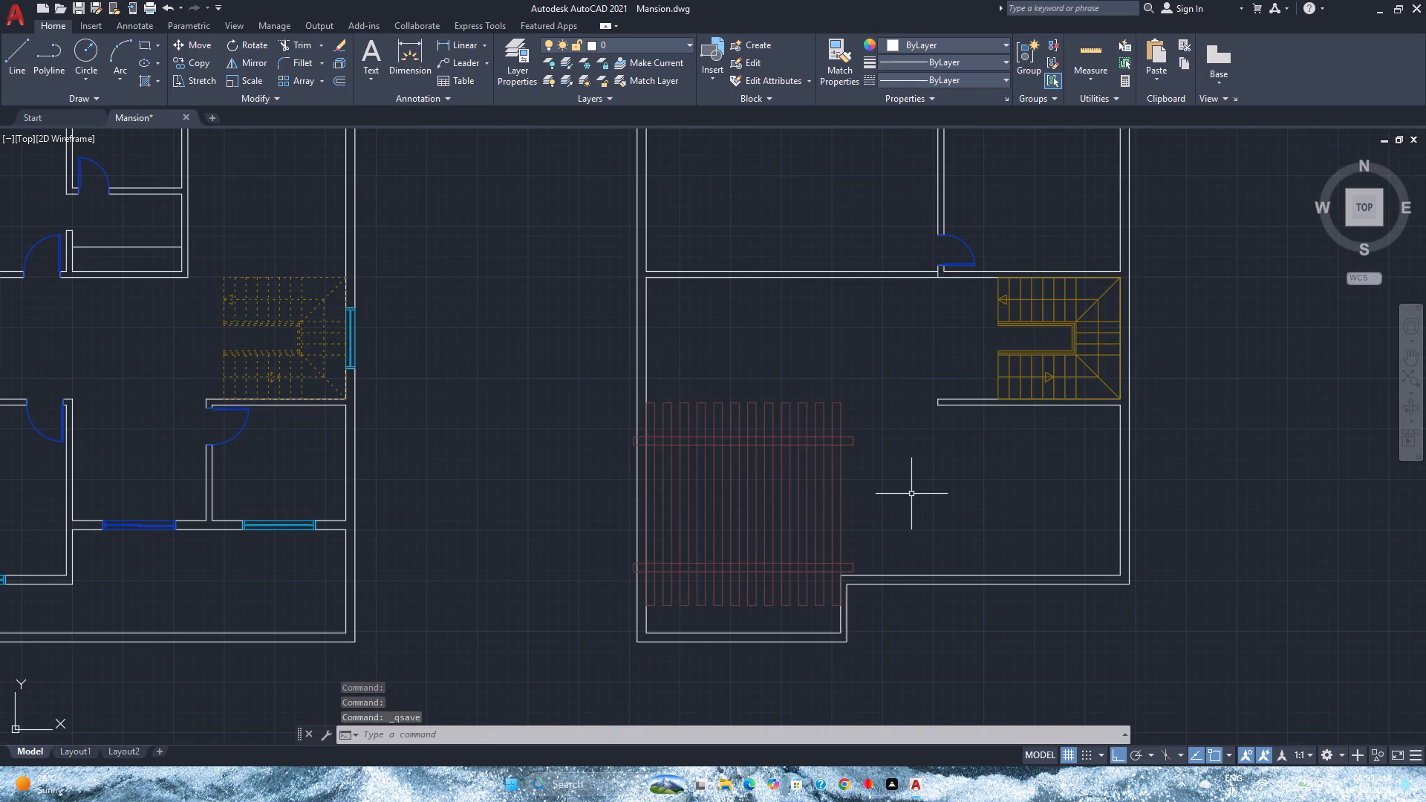
pyautogui.scroll(-1, 248, 518)
pyautogui.moveTo(248, 518); pyautogui.dragTo(535, 511, button='middle')
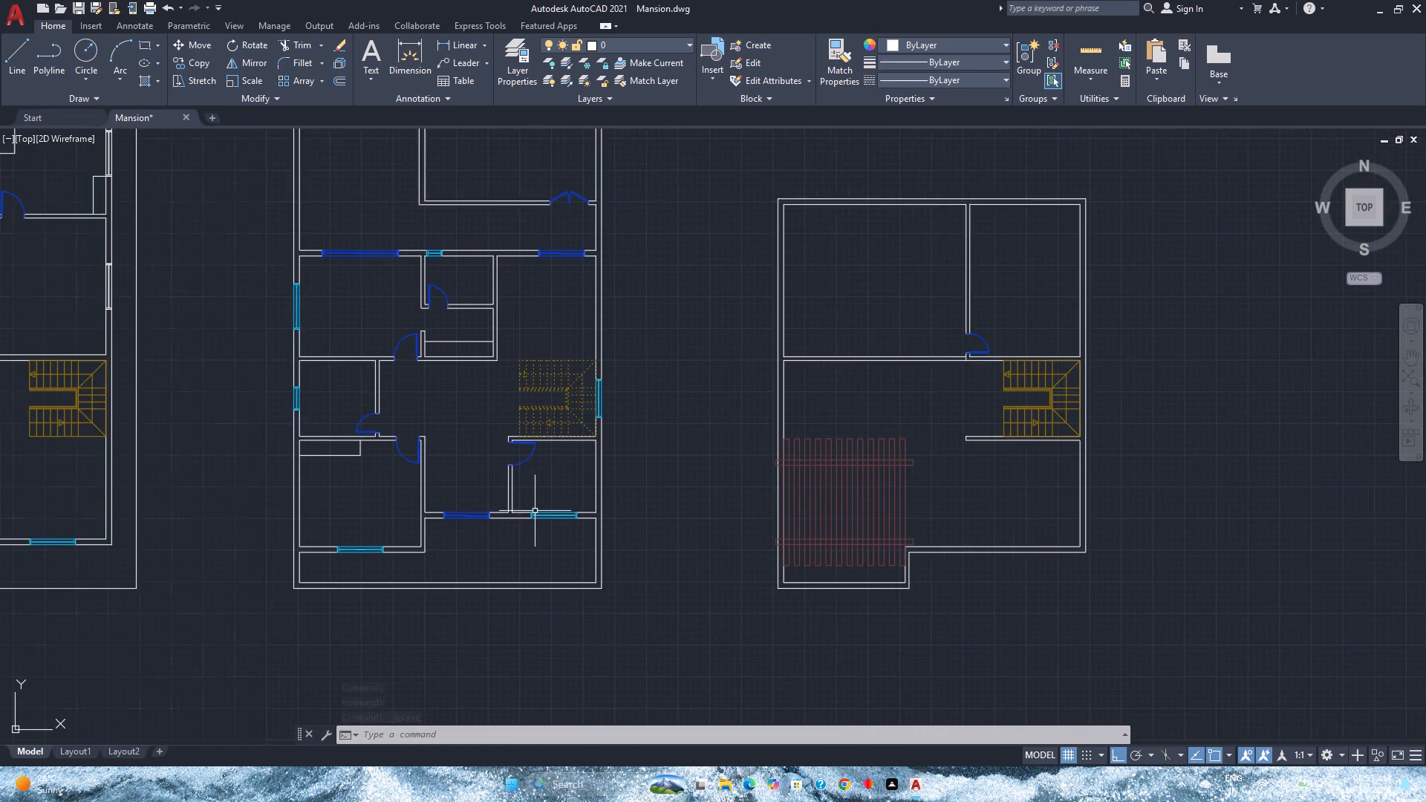
pyautogui.scroll(-1, 535, 511)
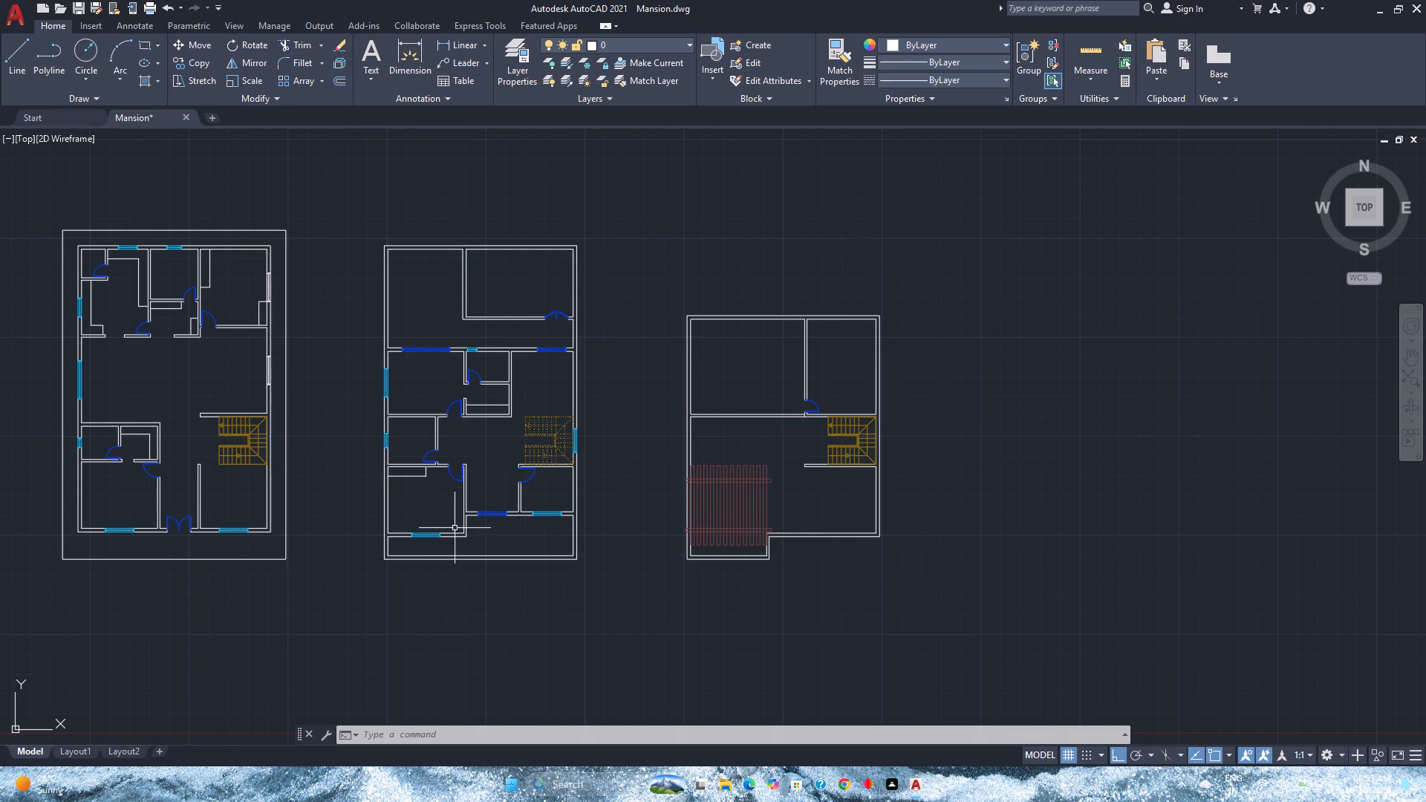
pyautogui.scroll(2, 426, 494)
pyautogui.moveTo(427, 494); pyautogui.dragTo(529, 473, button='middle')
pyautogui.middleClick(529, 473)
pyautogui.scroll(1, 529, 473)
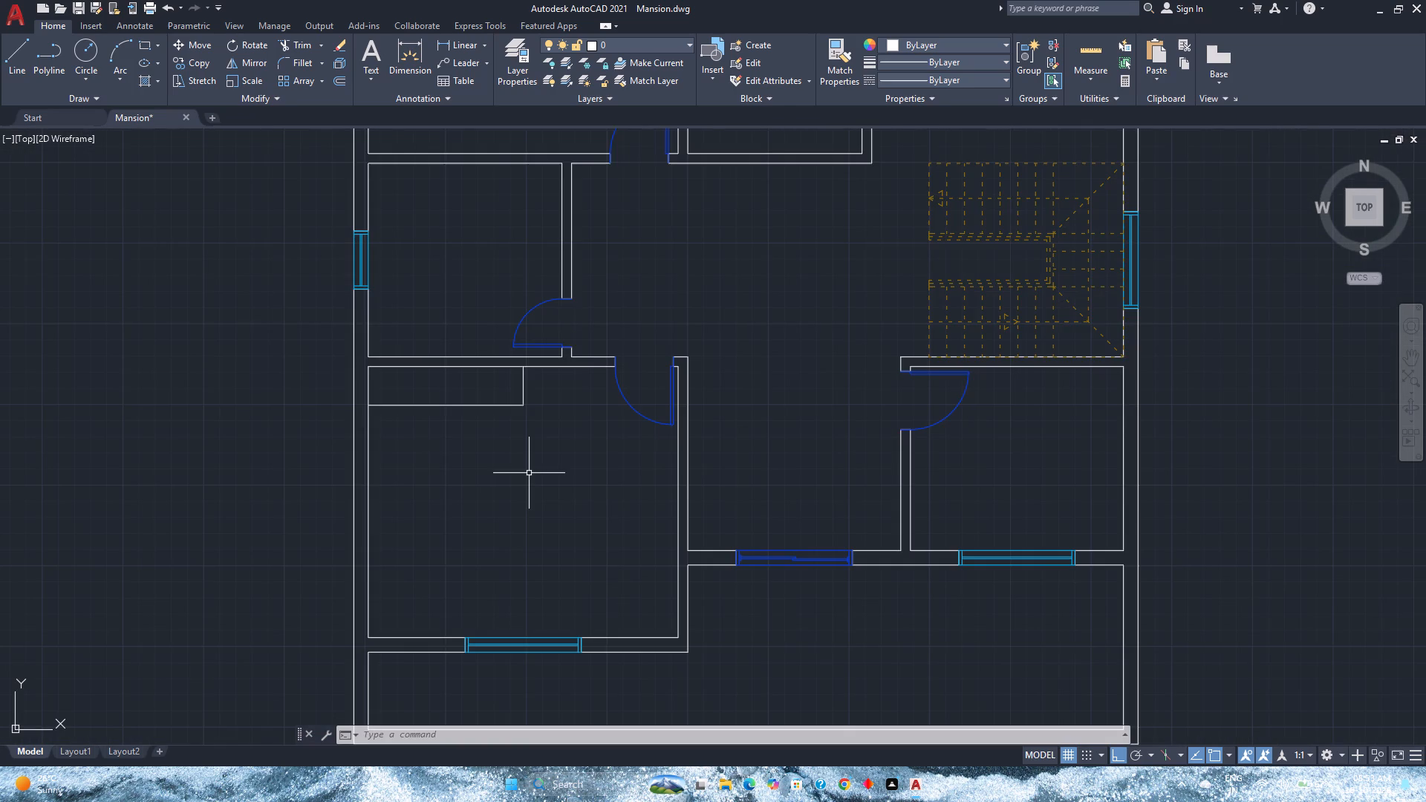
pyautogui.scroll(-1, 529, 473)
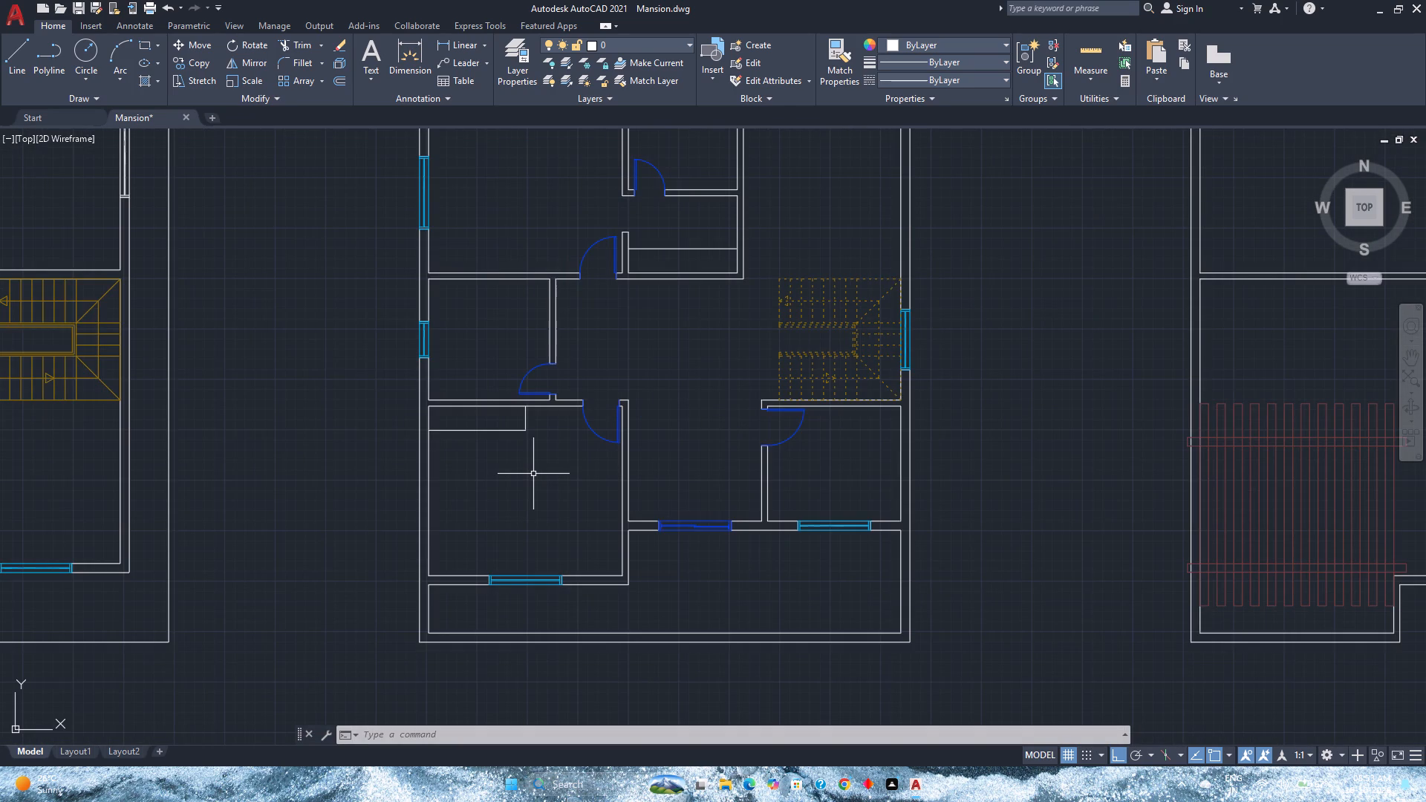
pyautogui.scroll(-2, 579, 462)
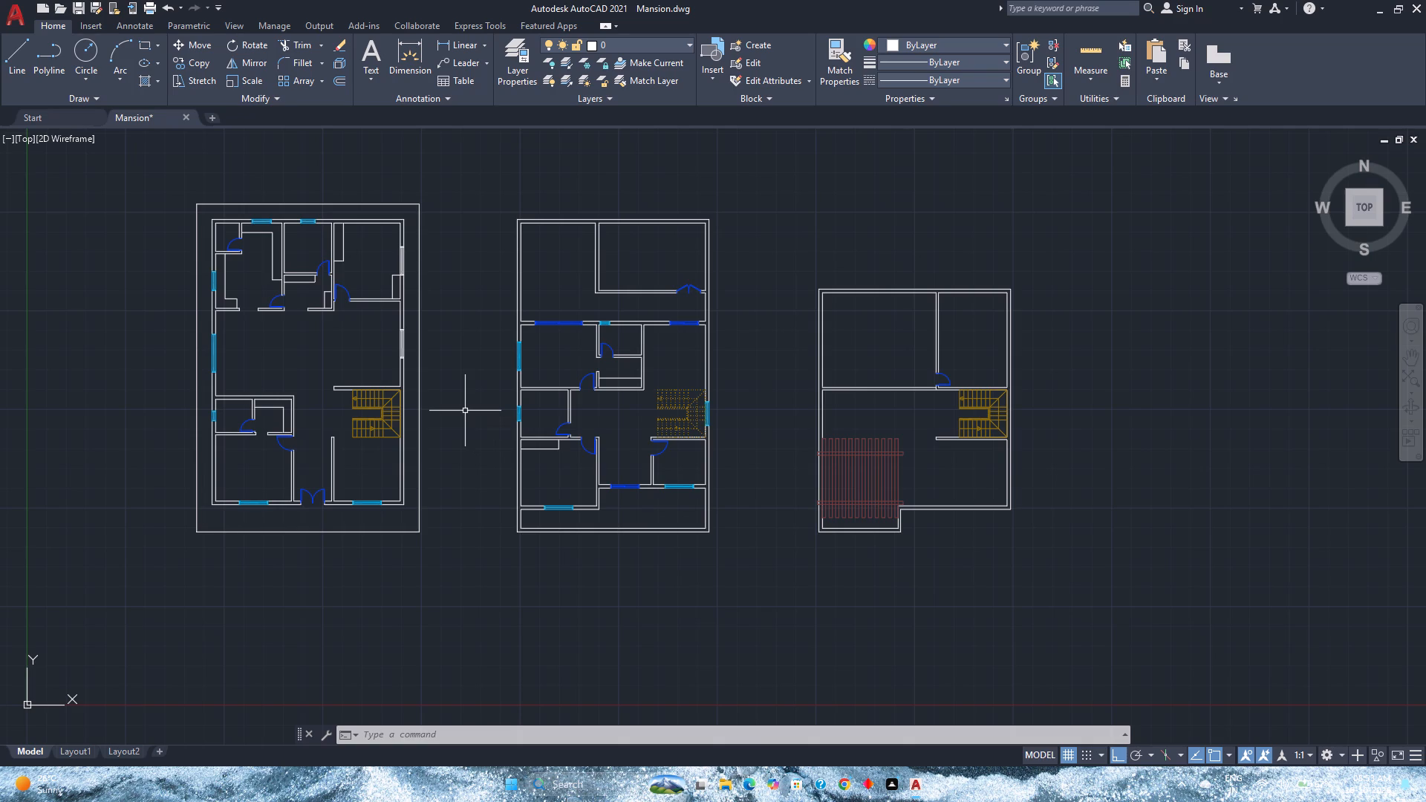
# Measure the entrance passage inside the double door of the first plan.
pyautogui.scroll(2, 365, 455)
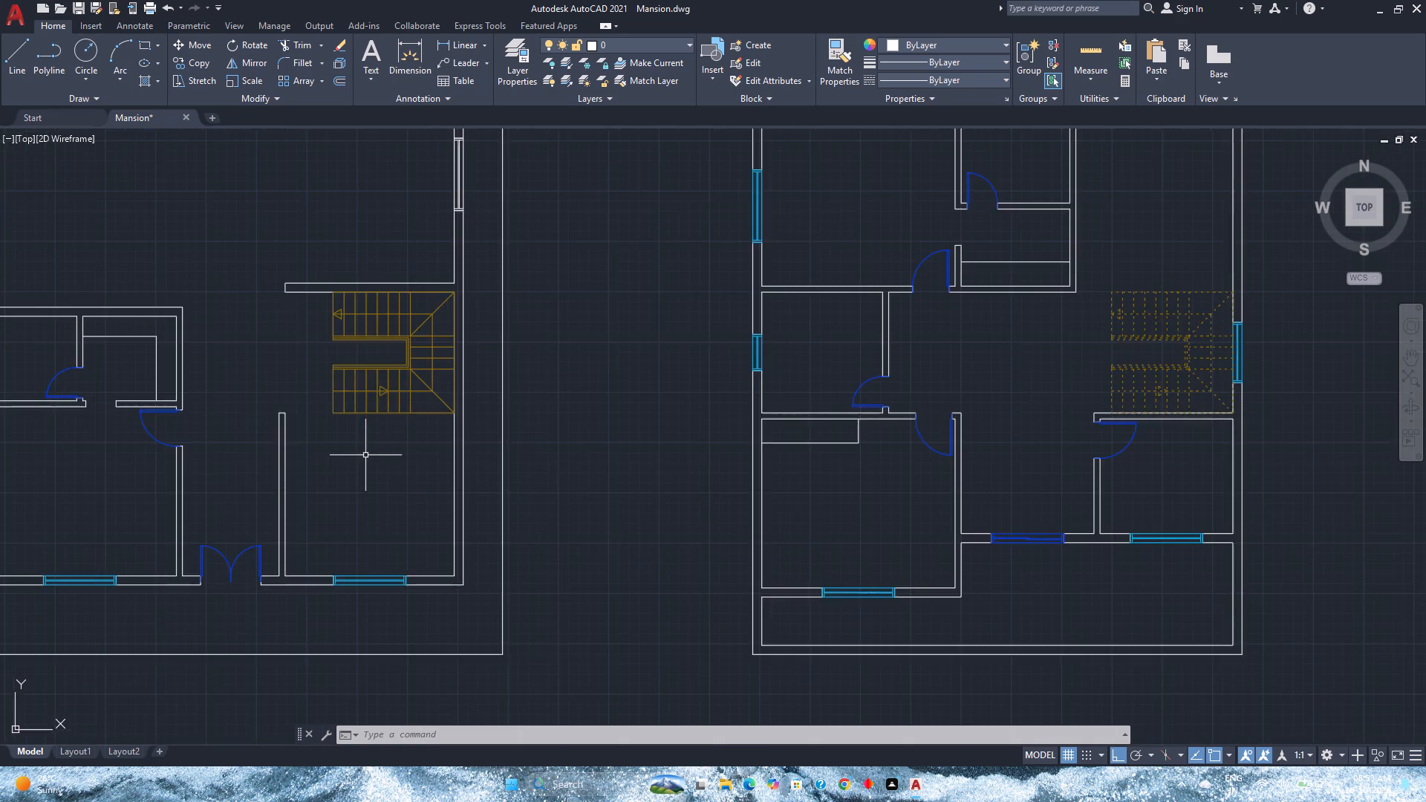
pyautogui.moveTo(400, 458); pyautogui.dragTo(573, 437, button='middle')
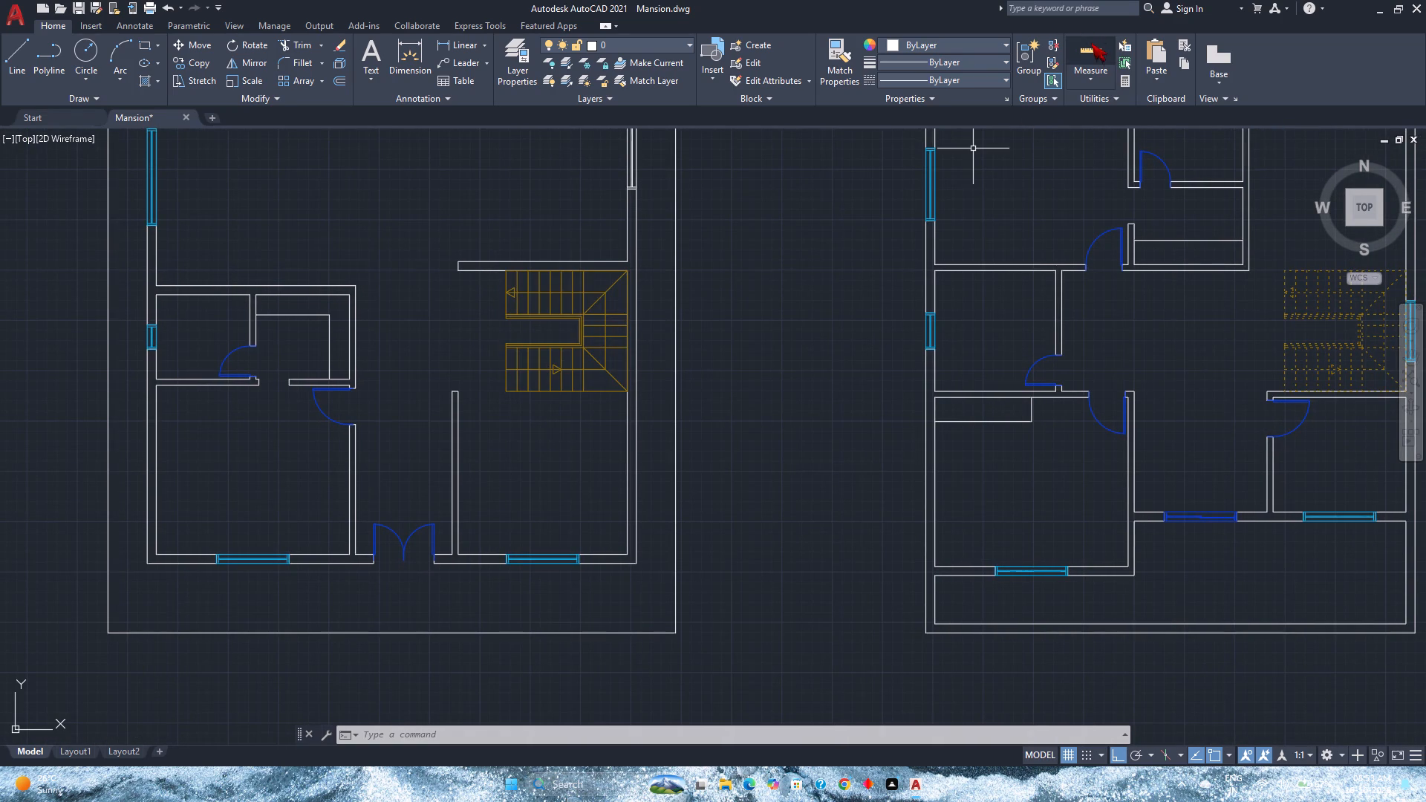
pyautogui.click(1091, 43)
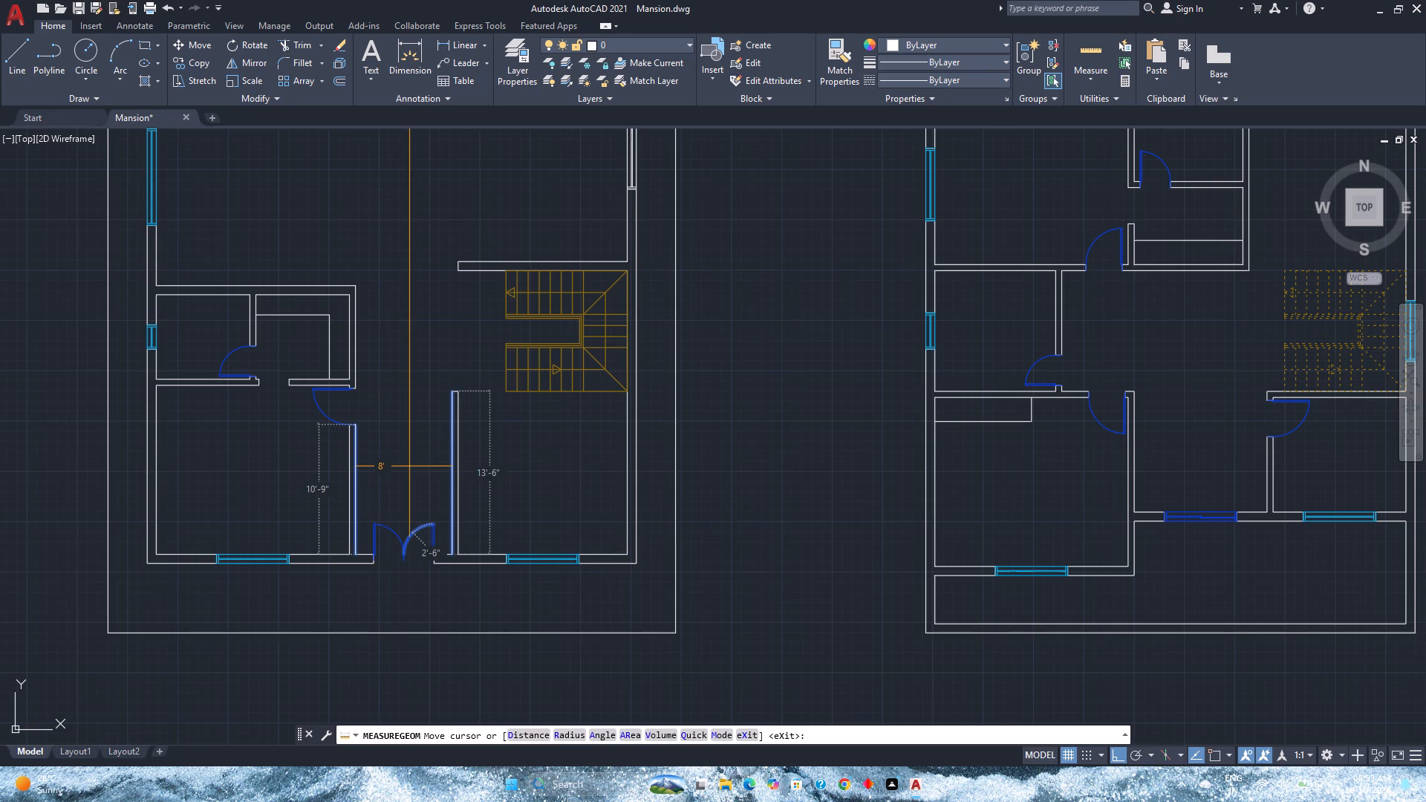
pyautogui.press('Escape')
# Measure the large central hall of the first plan in both directions.
pyautogui.scroll(-1, 412, 463)
pyautogui.moveTo(412, 463); pyautogui.dragTo(454, 505, button='middle')
pyautogui.middleClick(454, 505)
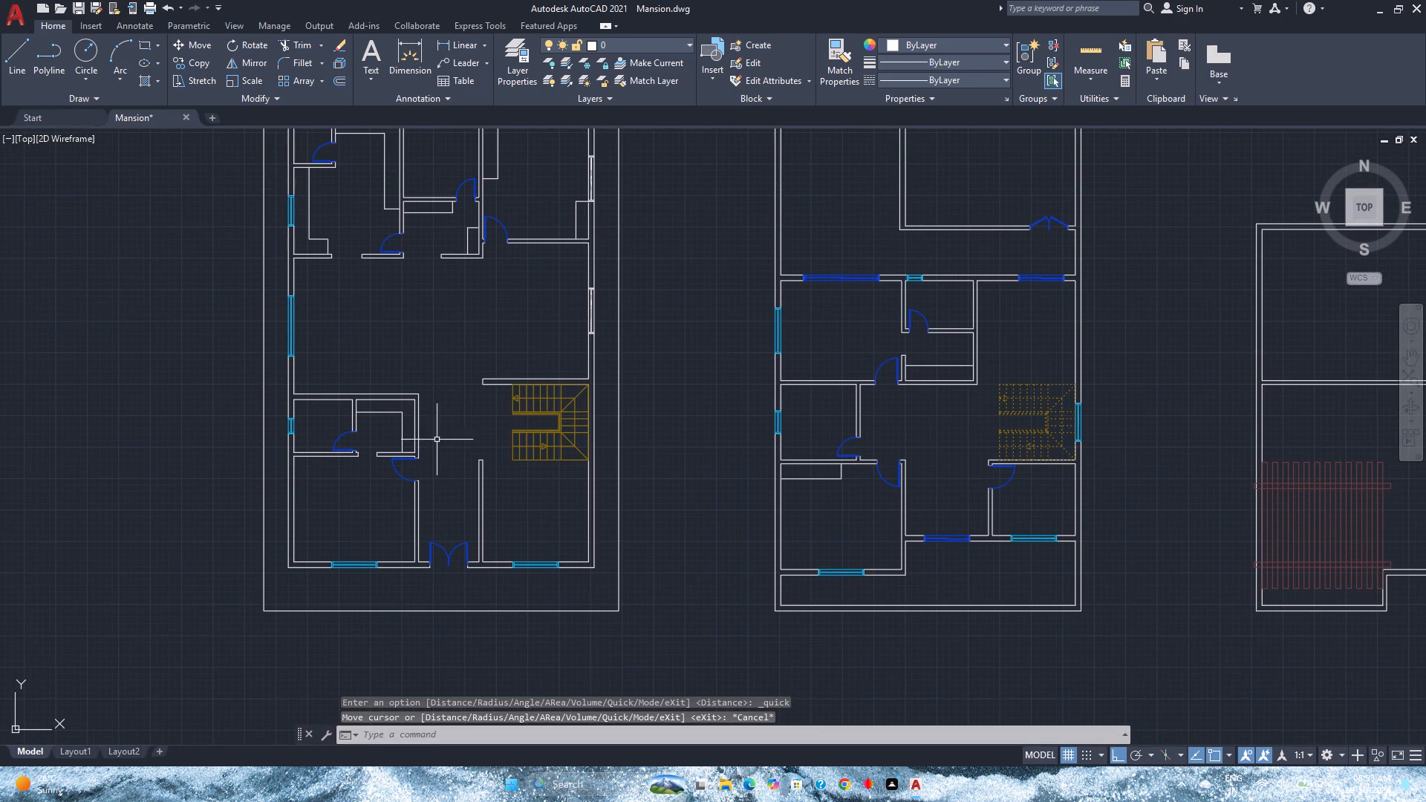
pyautogui.click(1089, 47)
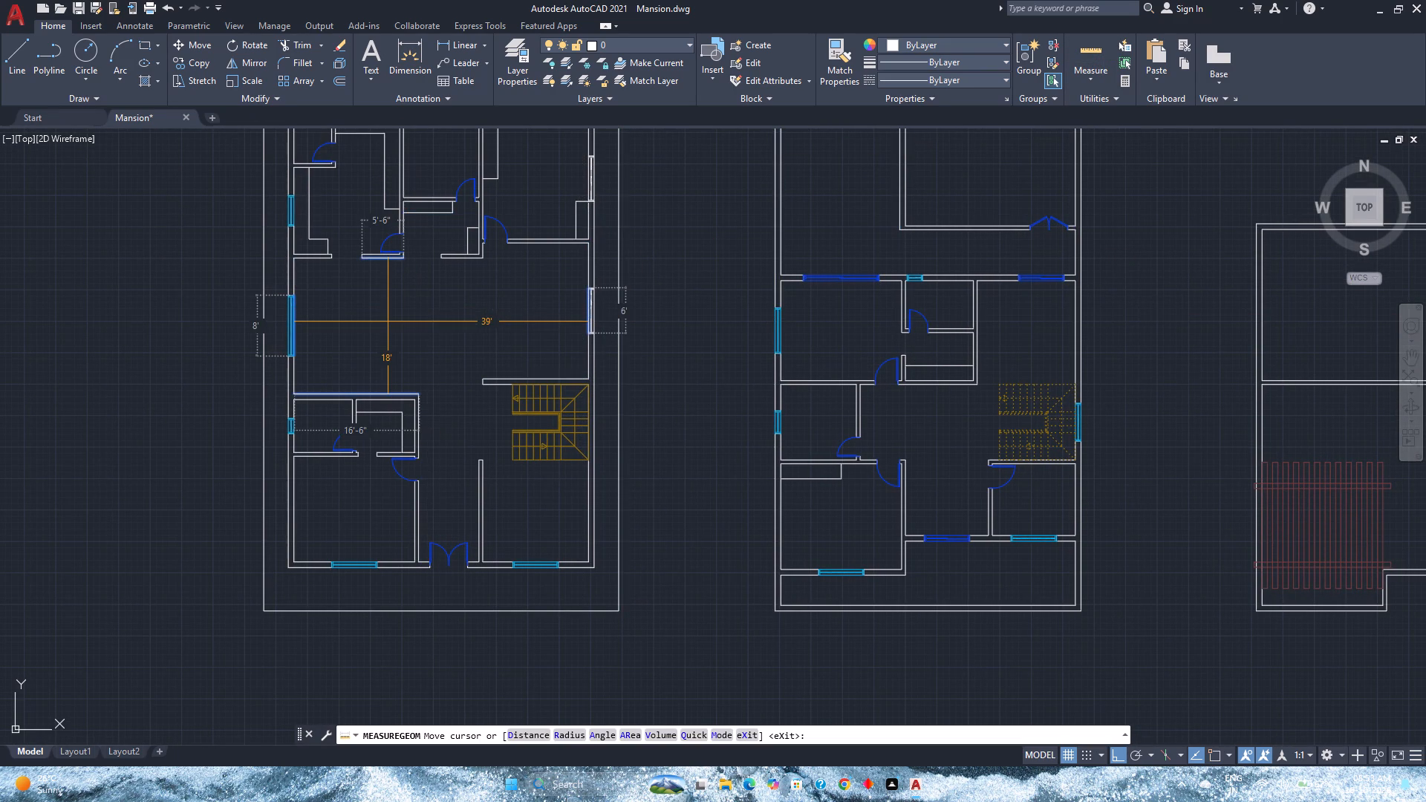
pyautogui.press('Escape')
# Examine all three floor plans, focusing on the first plan's entrance and staircase area, and check the list of layers.
pyautogui.scroll(-1, 377, 324)
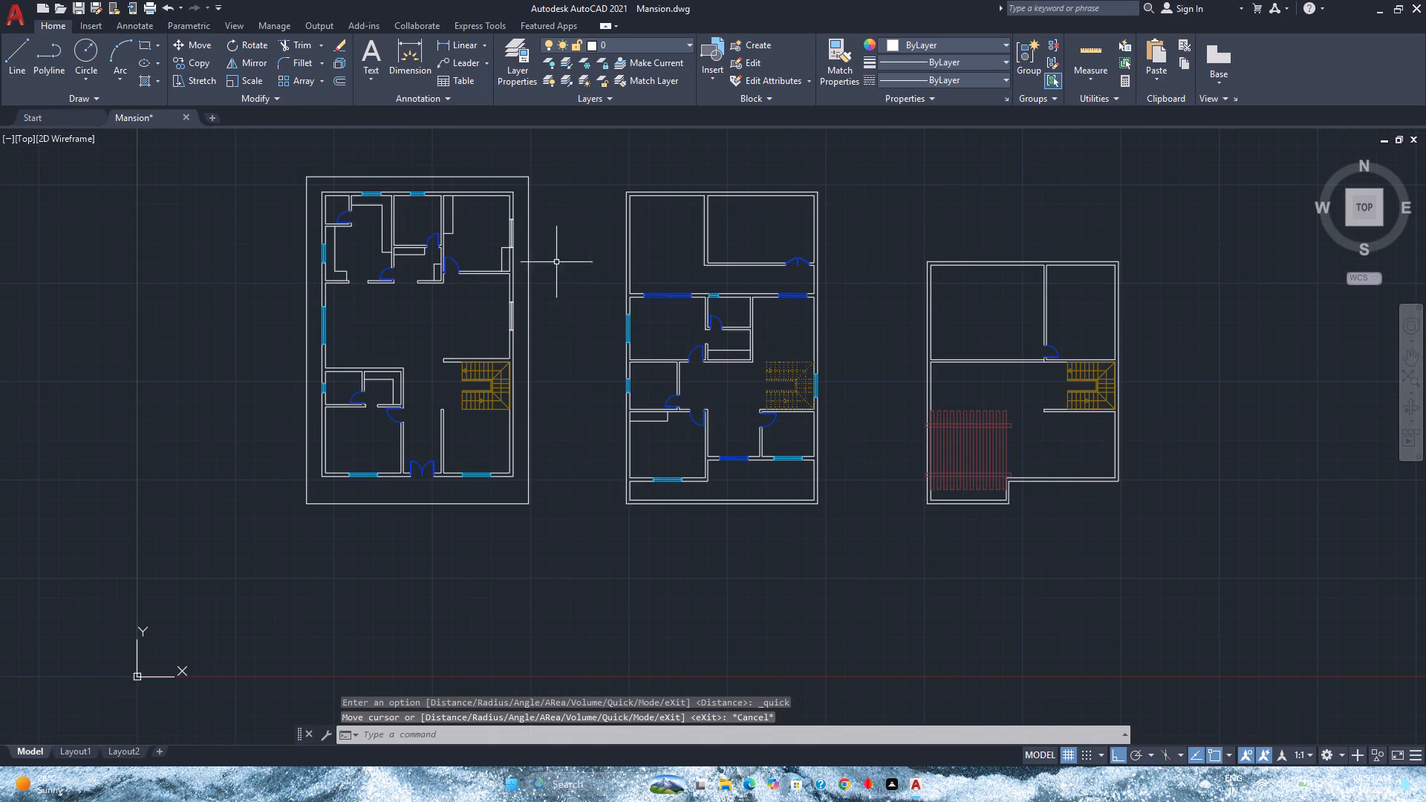
pyautogui.moveTo(997, 368); pyautogui.dragTo(741, 353, button='middle')
pyautogui.middleClick(741, 353)
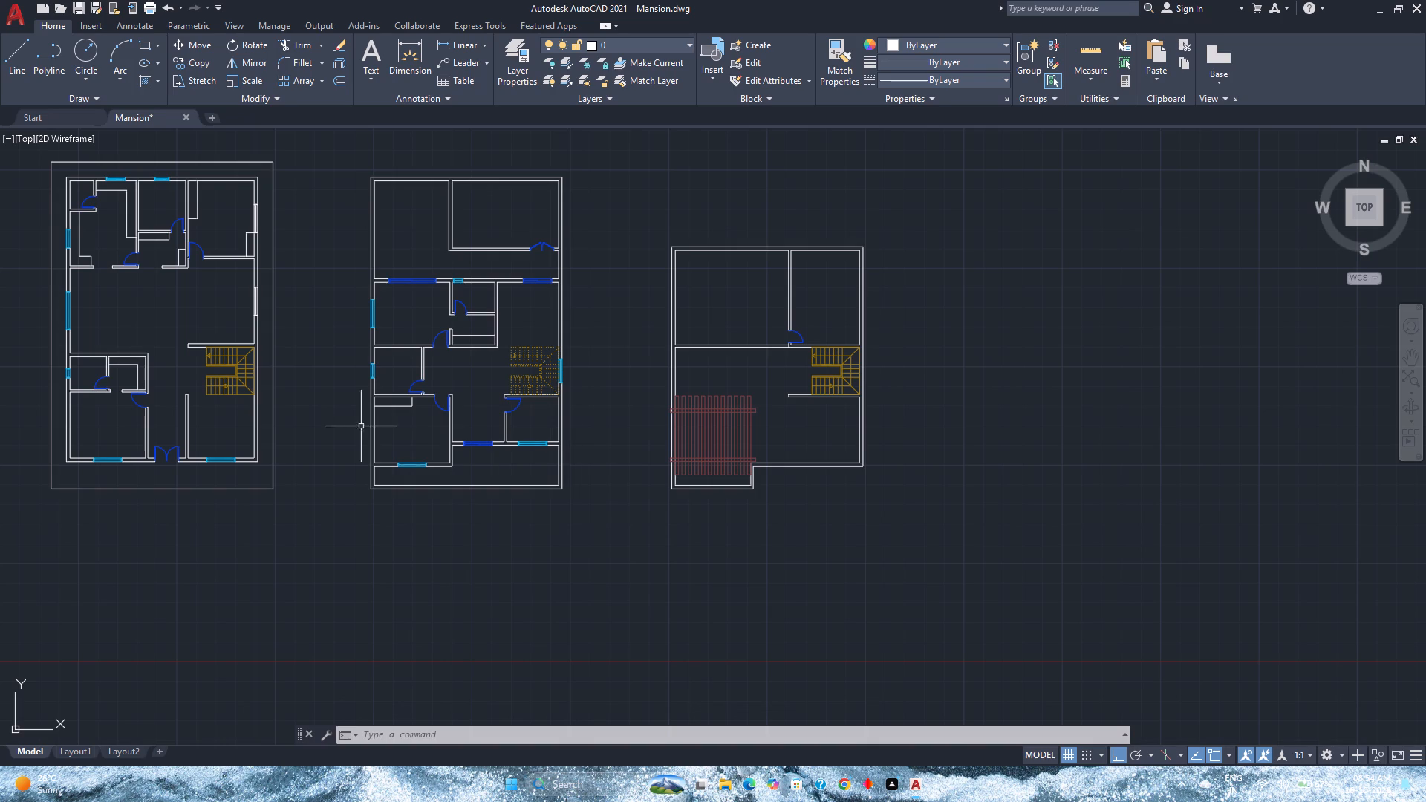
pyautogui.moveTo(264, 471); pyautogui.dragTo(447, 439, button='middle')
pyautogui.middleClick(447, 439)
pyautogui.scroll(1, 317, 445)
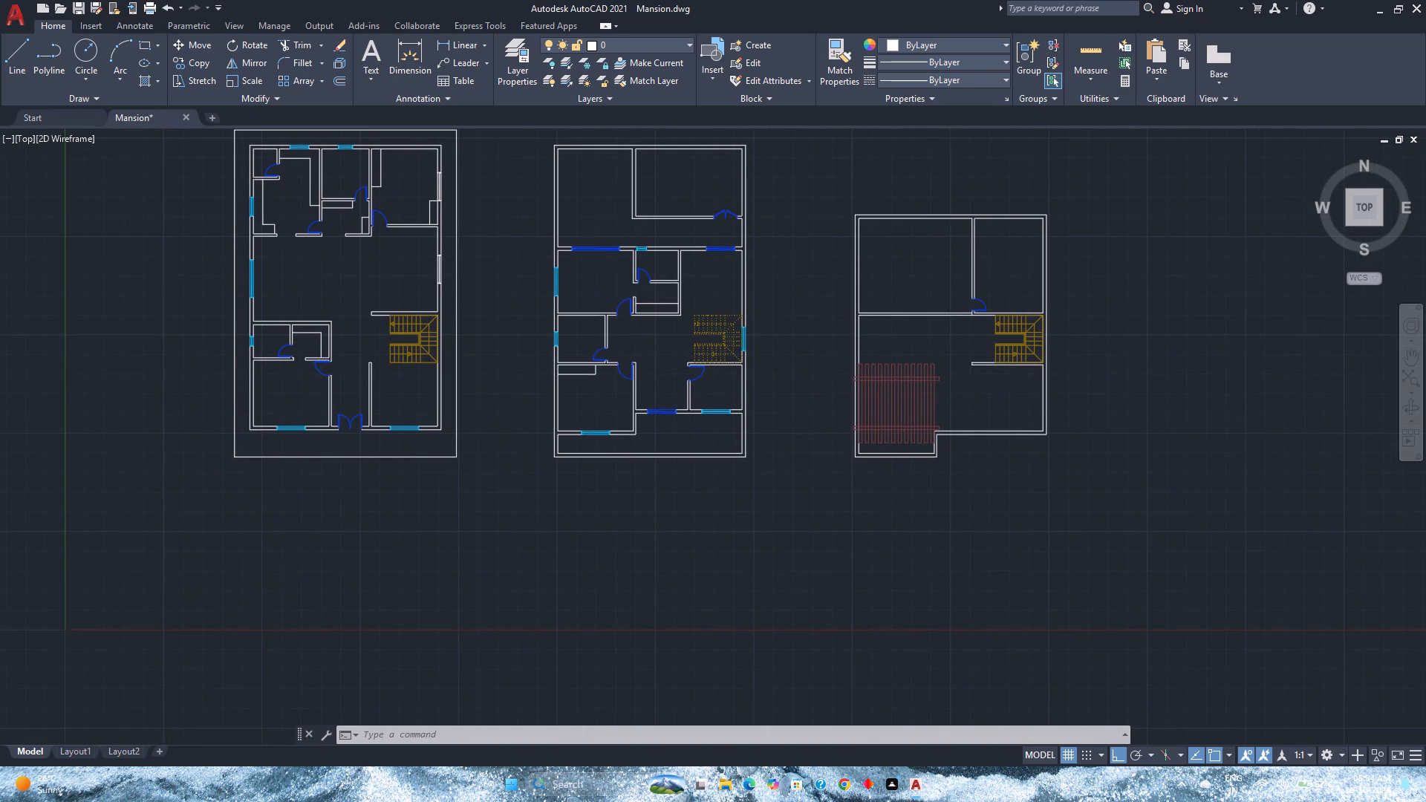
pyautogui.moveTo(316, 445); pyautogui.dragTo(456, 441, button='middle')
pyautogui.scroll(1, 456, 441)
pyautogui.scroll(-1, 464, 435)
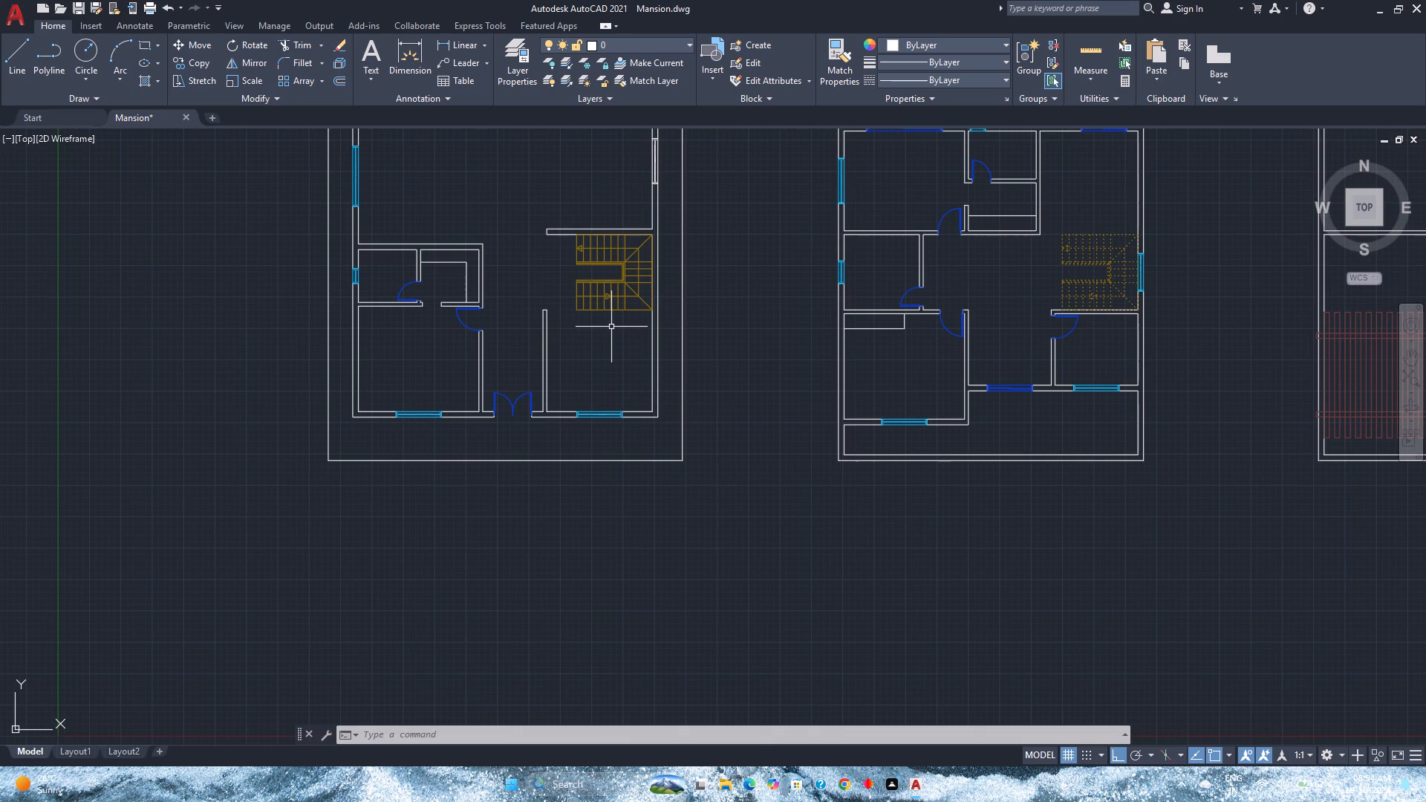
pyautogui.scroll(1, 611, 327)
pyautogui.scroll(-1, 611, 327)
pyautogui.moveTo(611, 327); pyautogui.dragTo(441, 432, button='middle')
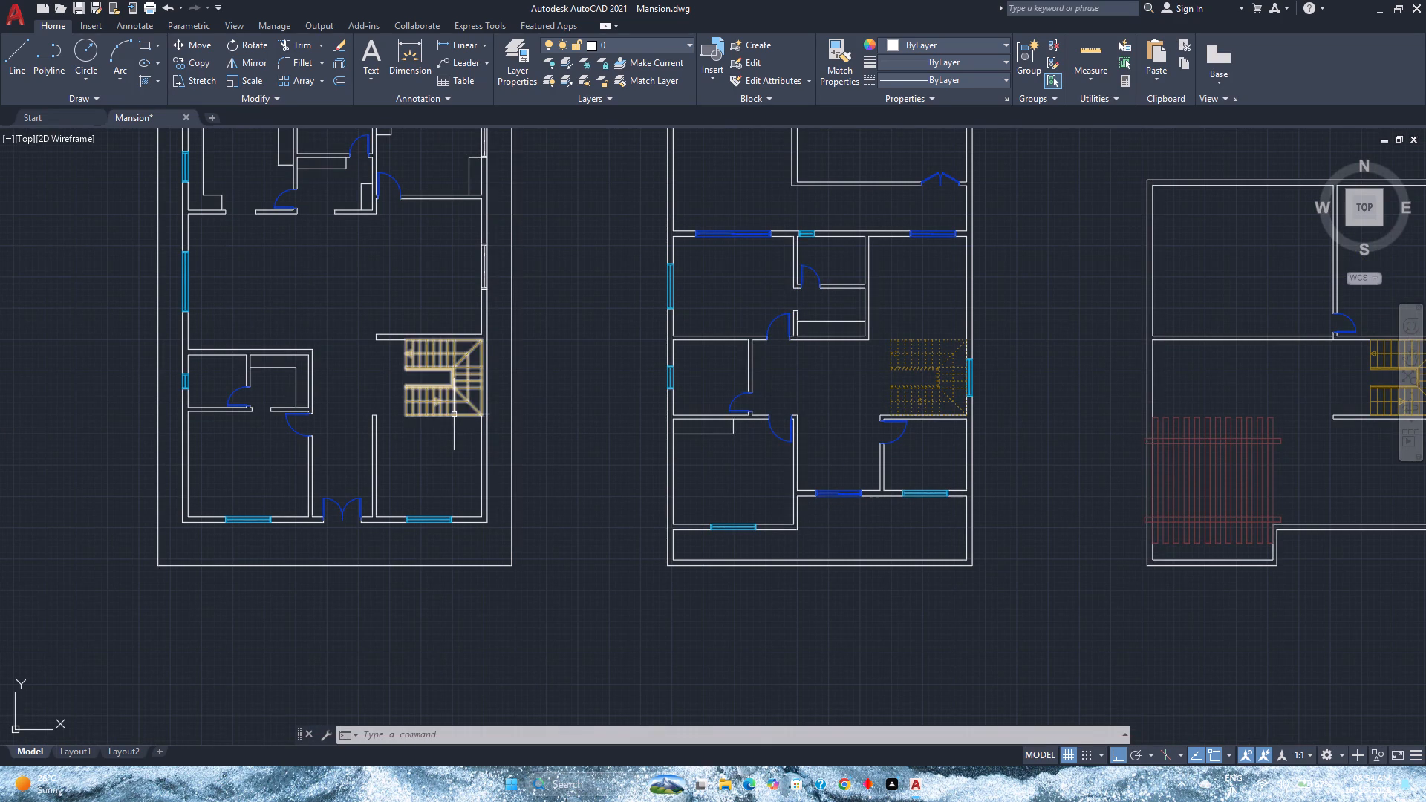
pyautogui.scroll(-1, 486, 463)
pyautogui.scroll(1, 493, 535)
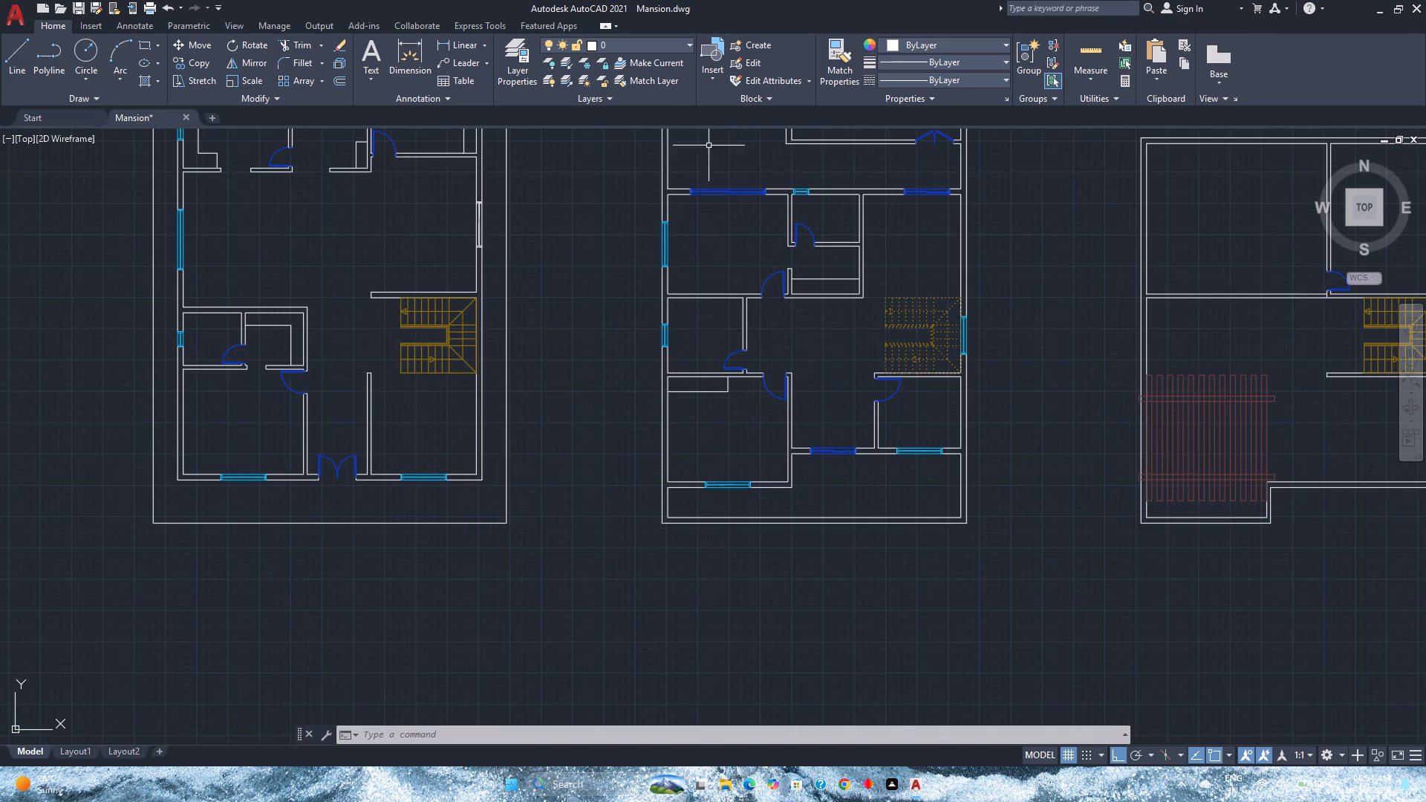
pyautogui.click(650, 45)
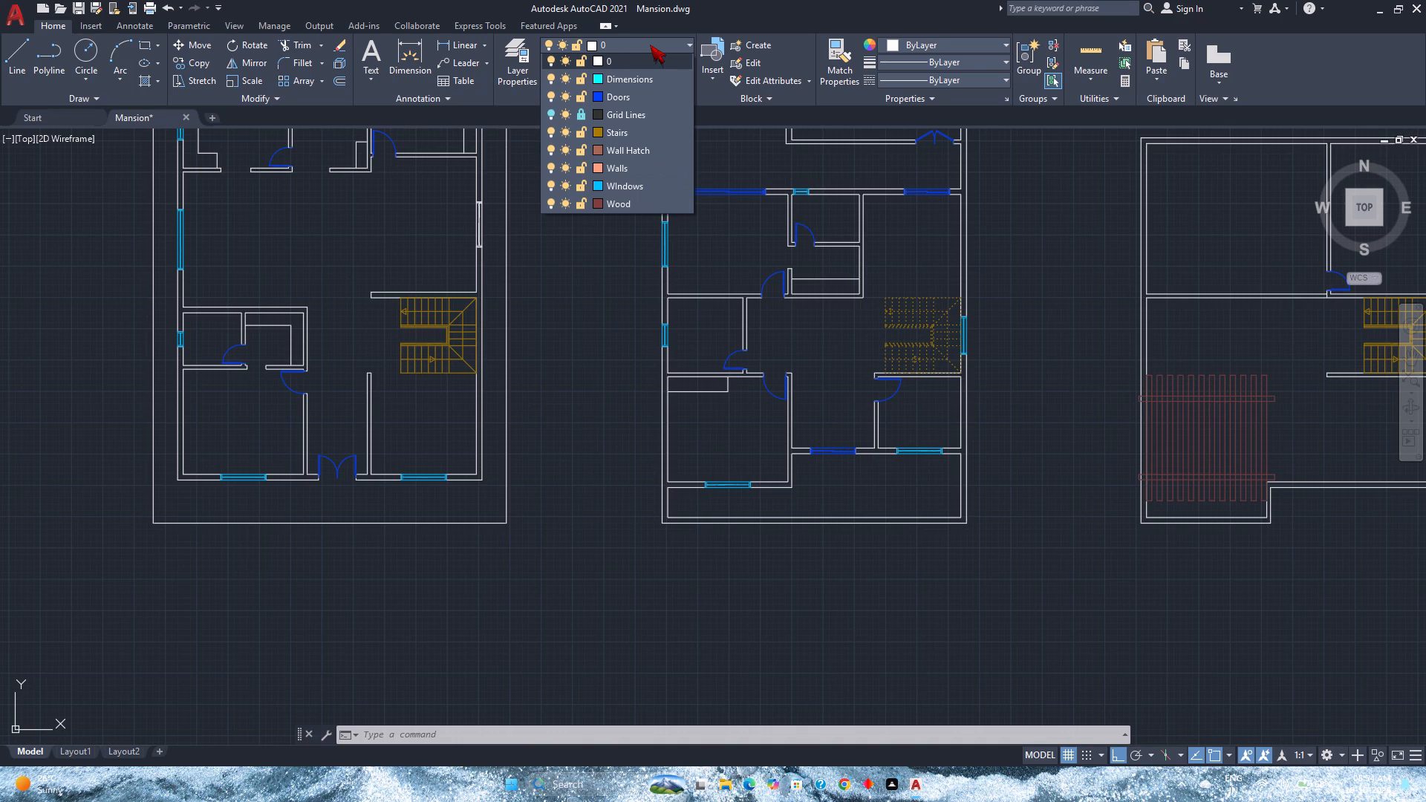
pyautogui.press('Escape')
pyautogui.scroll(-3, 492, 343)
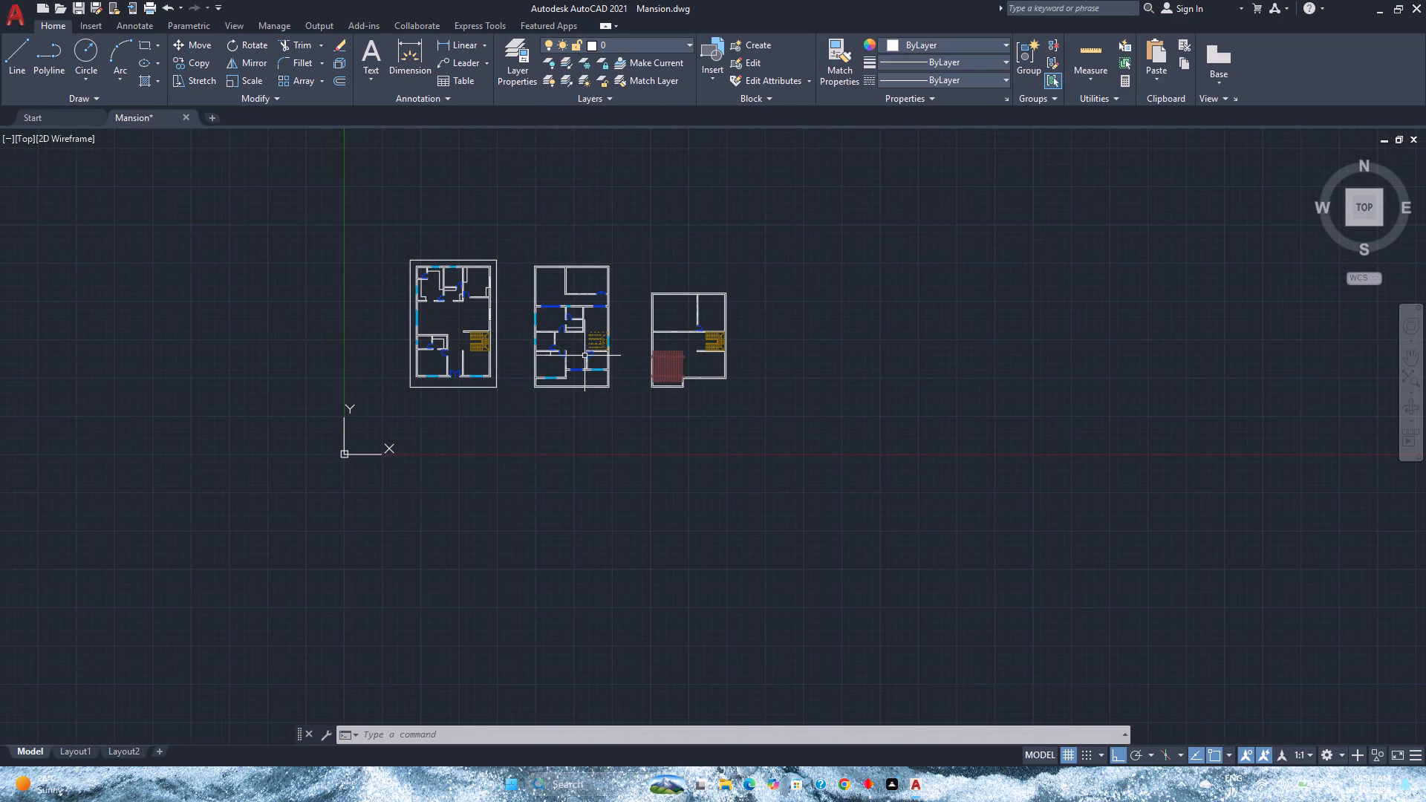
pyautogui.scroll(2, 585, 356)
pyautogui.moveTo(585, 356); pyautogui.dragTo(677, 477, button='middle')
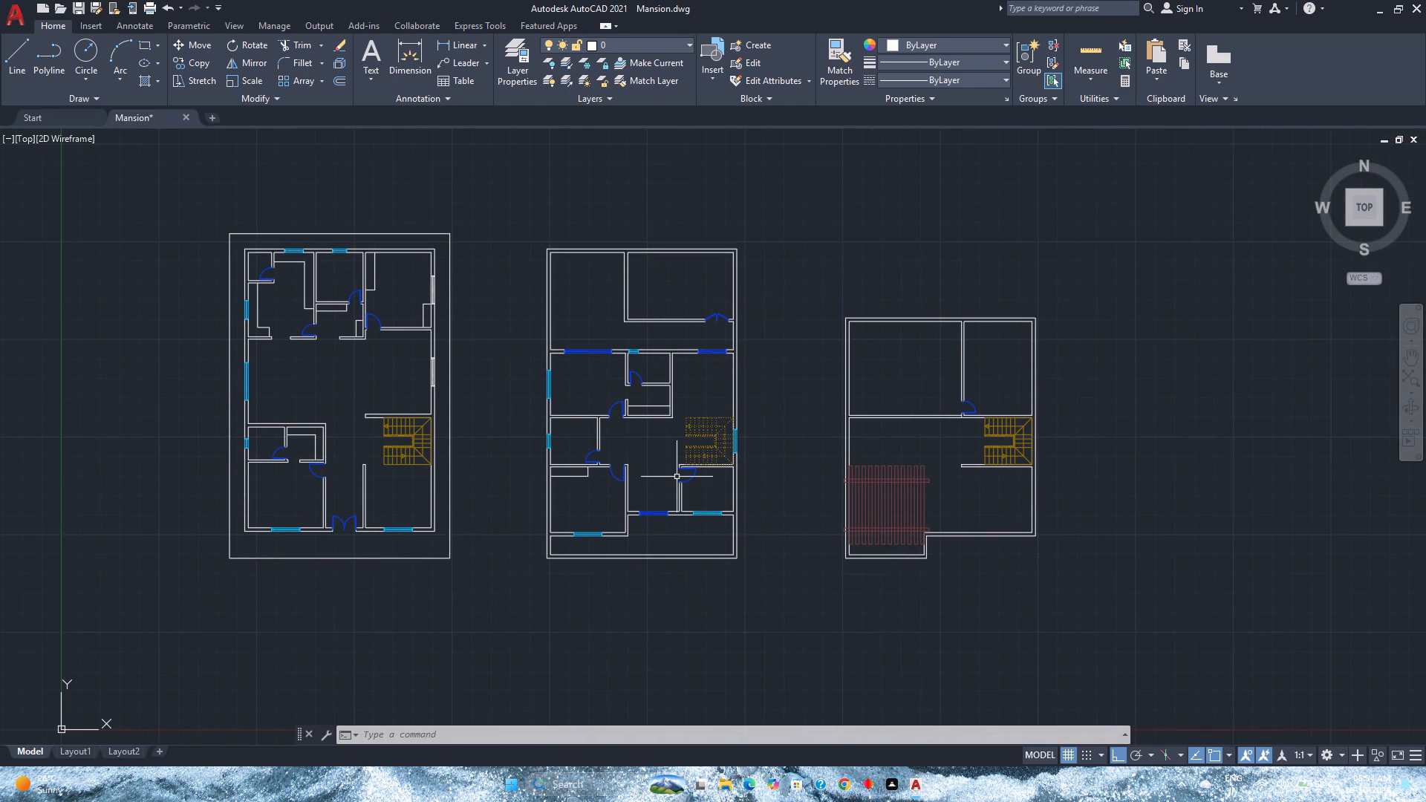
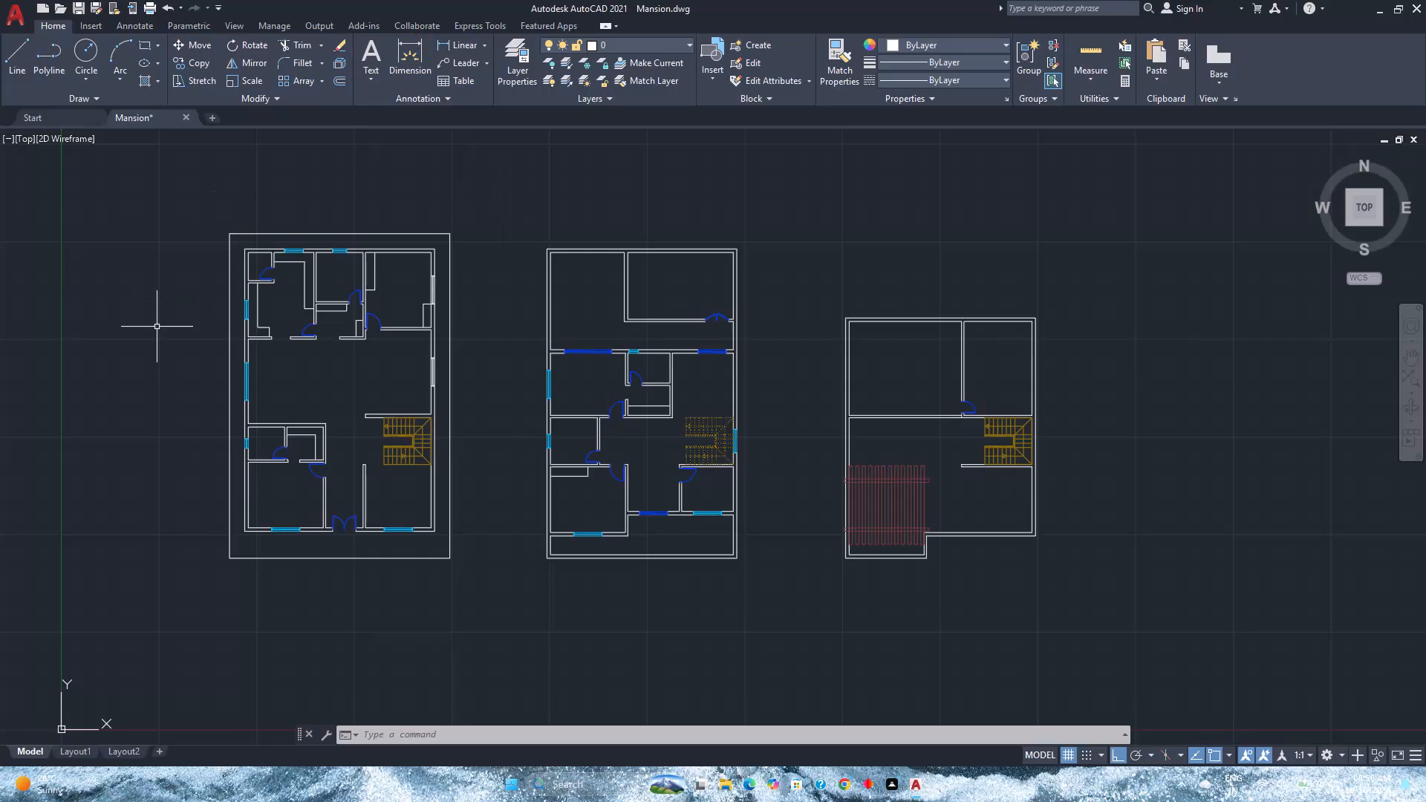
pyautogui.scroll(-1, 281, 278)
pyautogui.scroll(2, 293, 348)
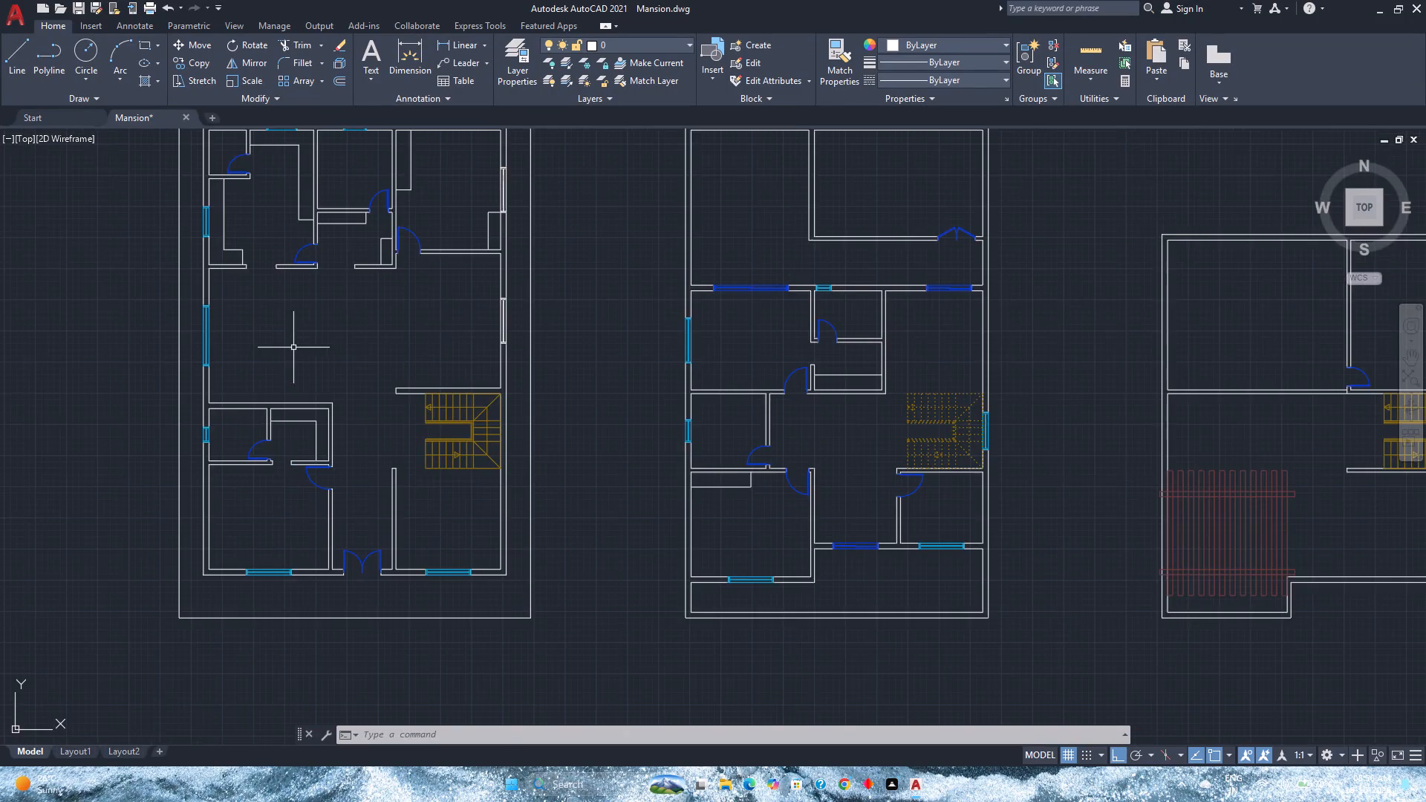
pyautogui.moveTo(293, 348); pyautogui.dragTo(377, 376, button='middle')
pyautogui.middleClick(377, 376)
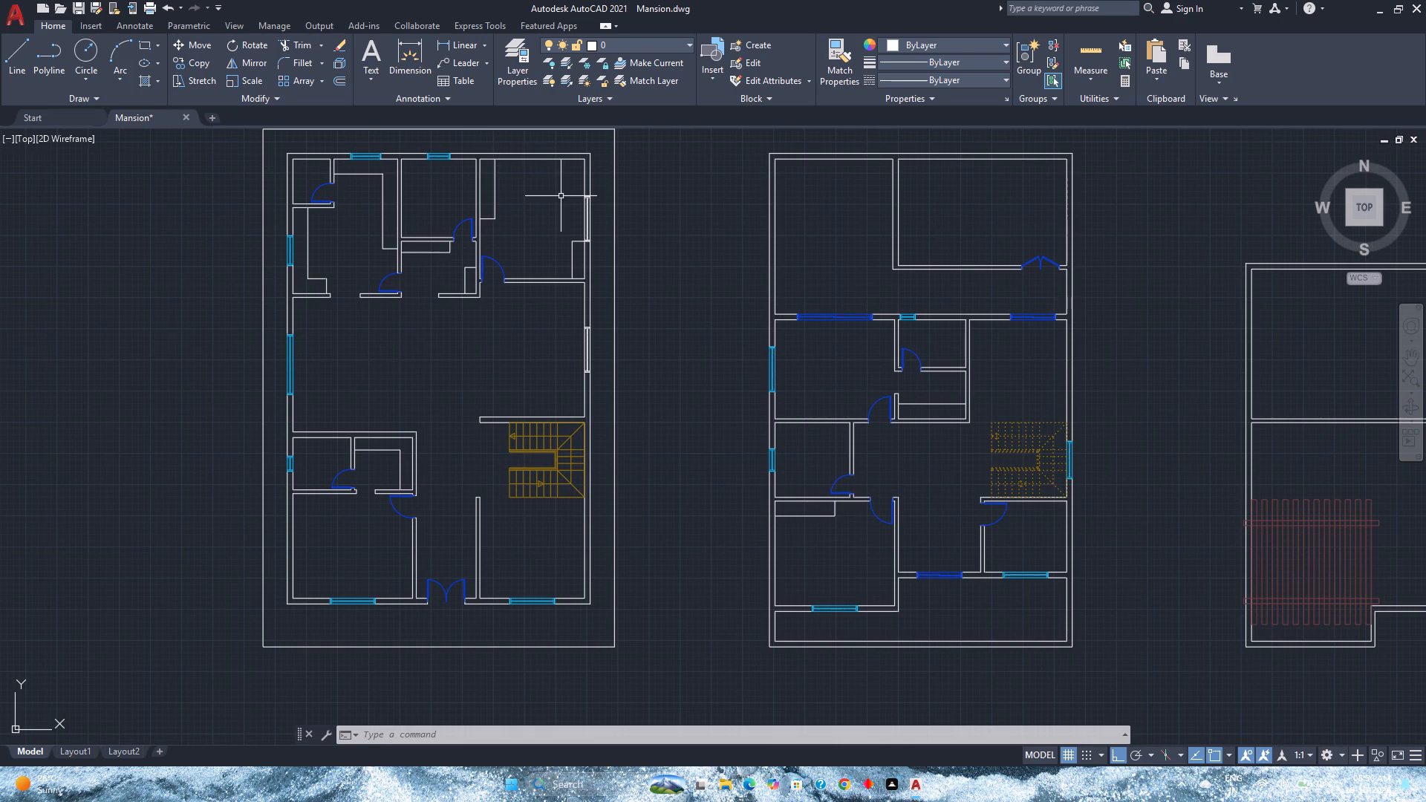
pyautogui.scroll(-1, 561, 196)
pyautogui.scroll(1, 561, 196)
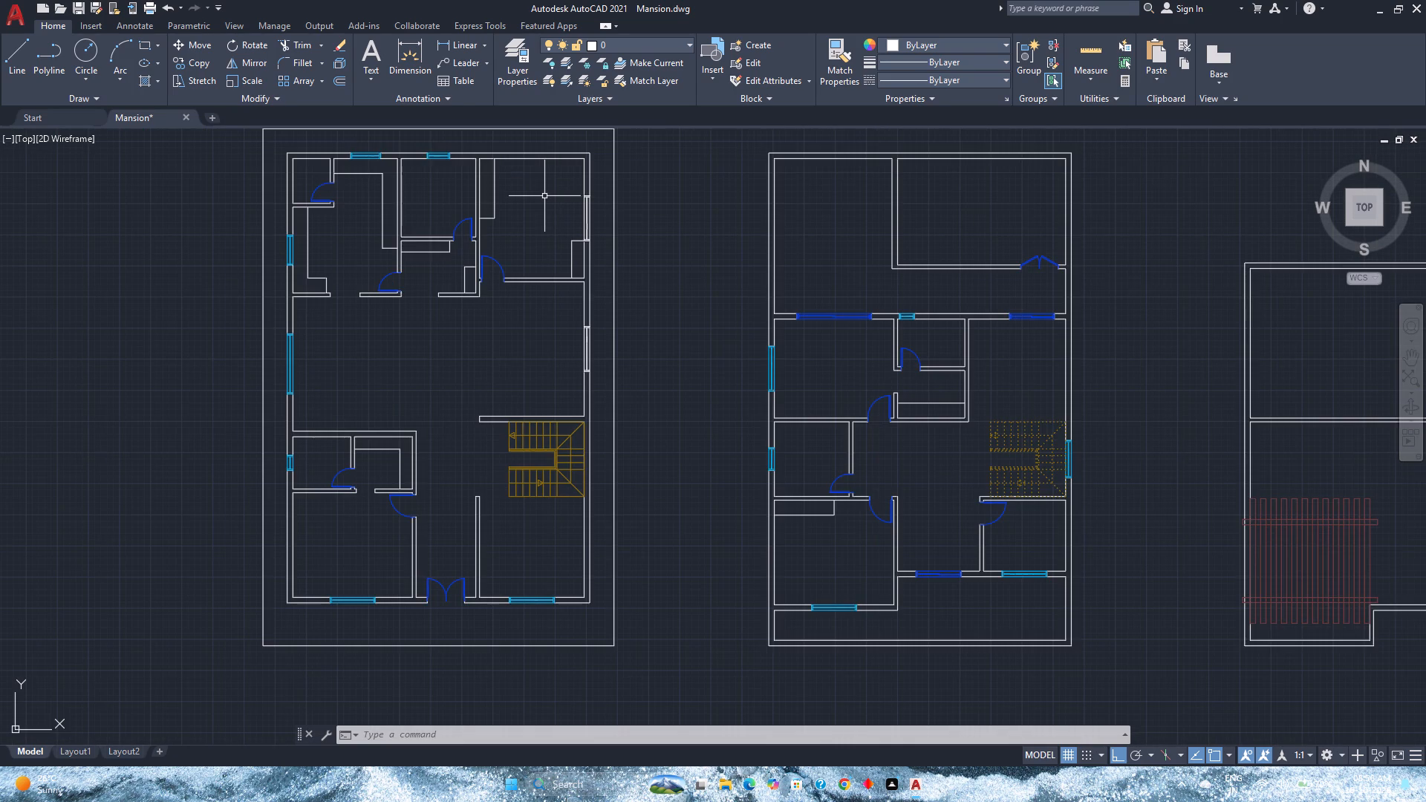
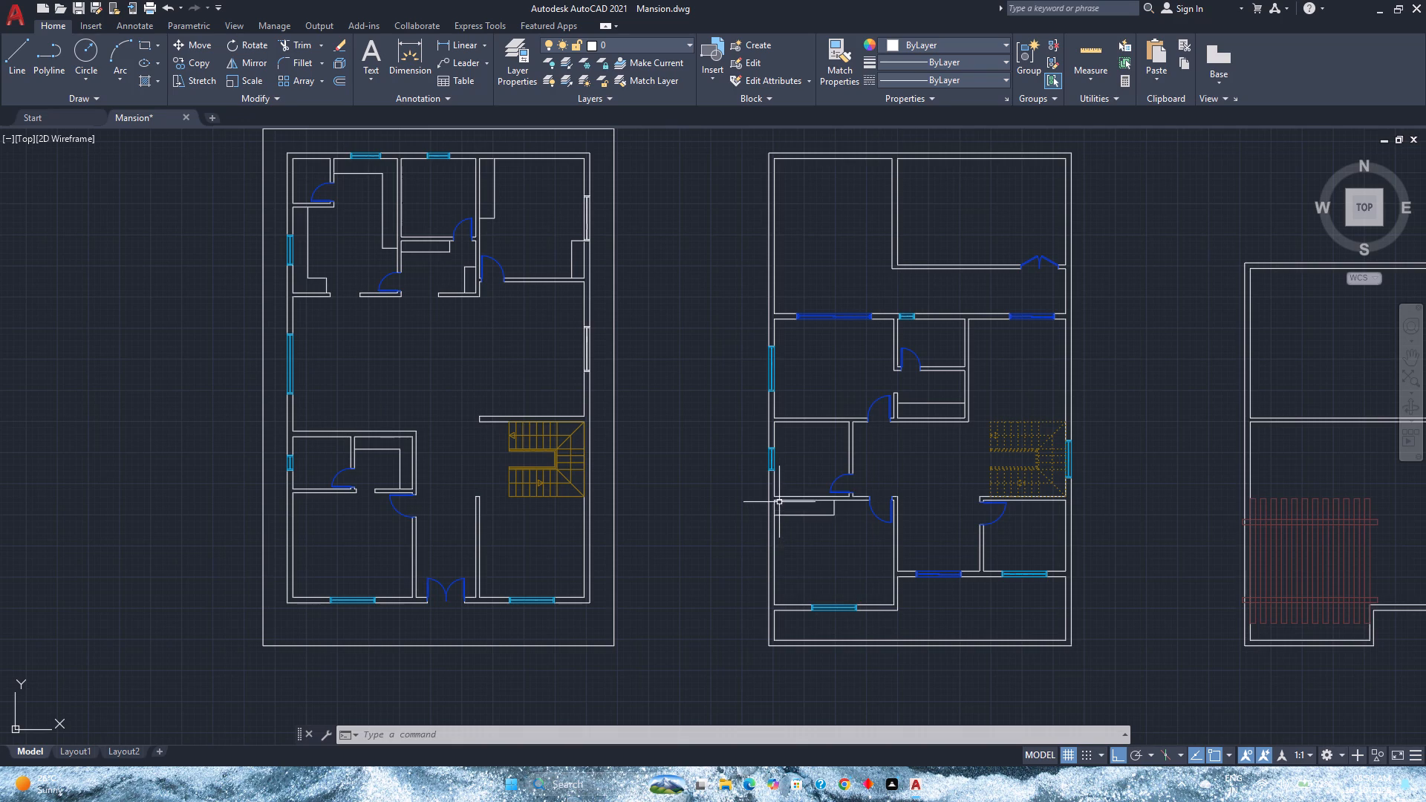
# Turn off the Doors, Windows and Stairs layers so only the remaining linework of the three plans shows.
pyautogui.moveTo(891, 560); pyautogui.dragTo(878, 552, button='middle')
pyautogui.moveTo(844, 528); pyautogui.dragTo(691, 556, button='middle')
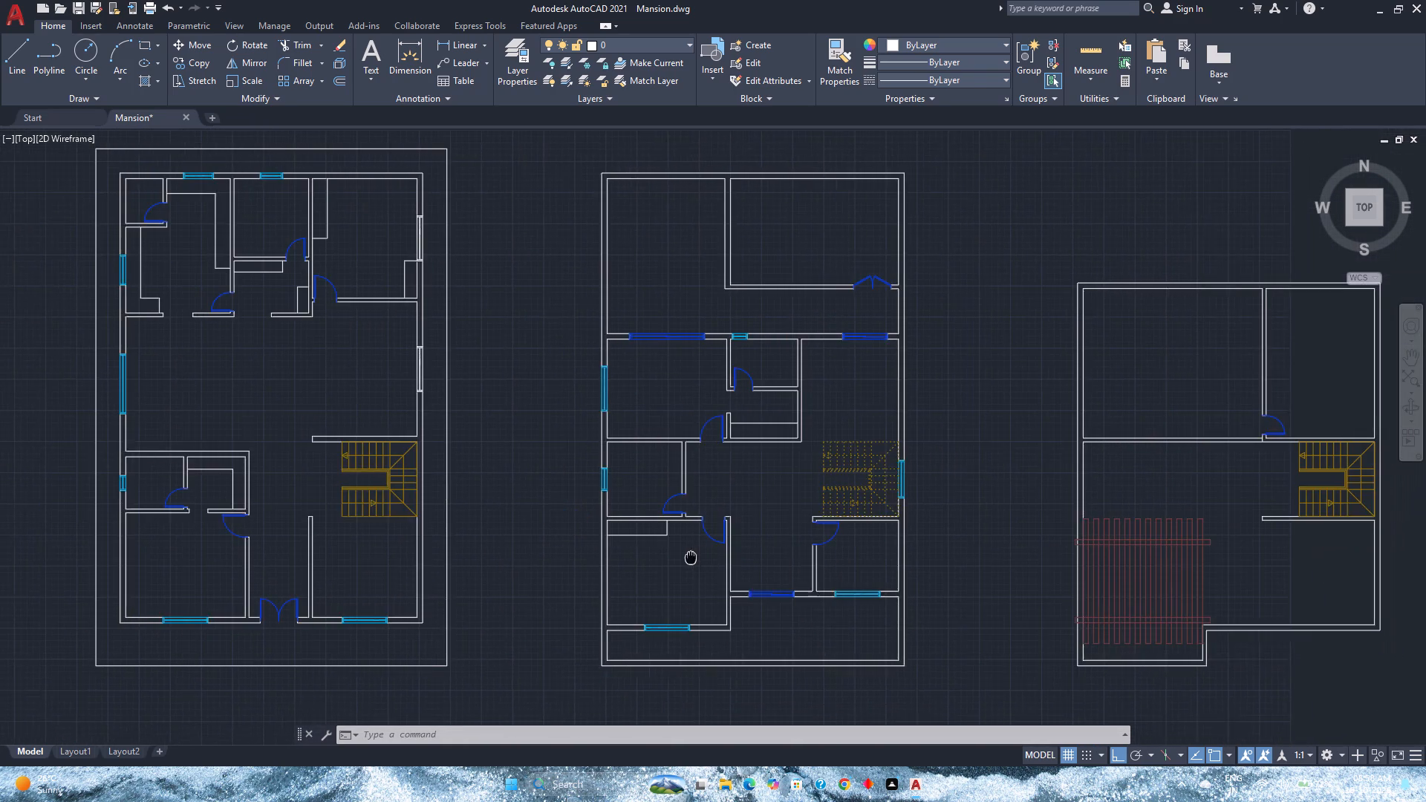
pyautogui.moveTo(691, 556); pyautogui.dragTo(634, 570, button='middle')
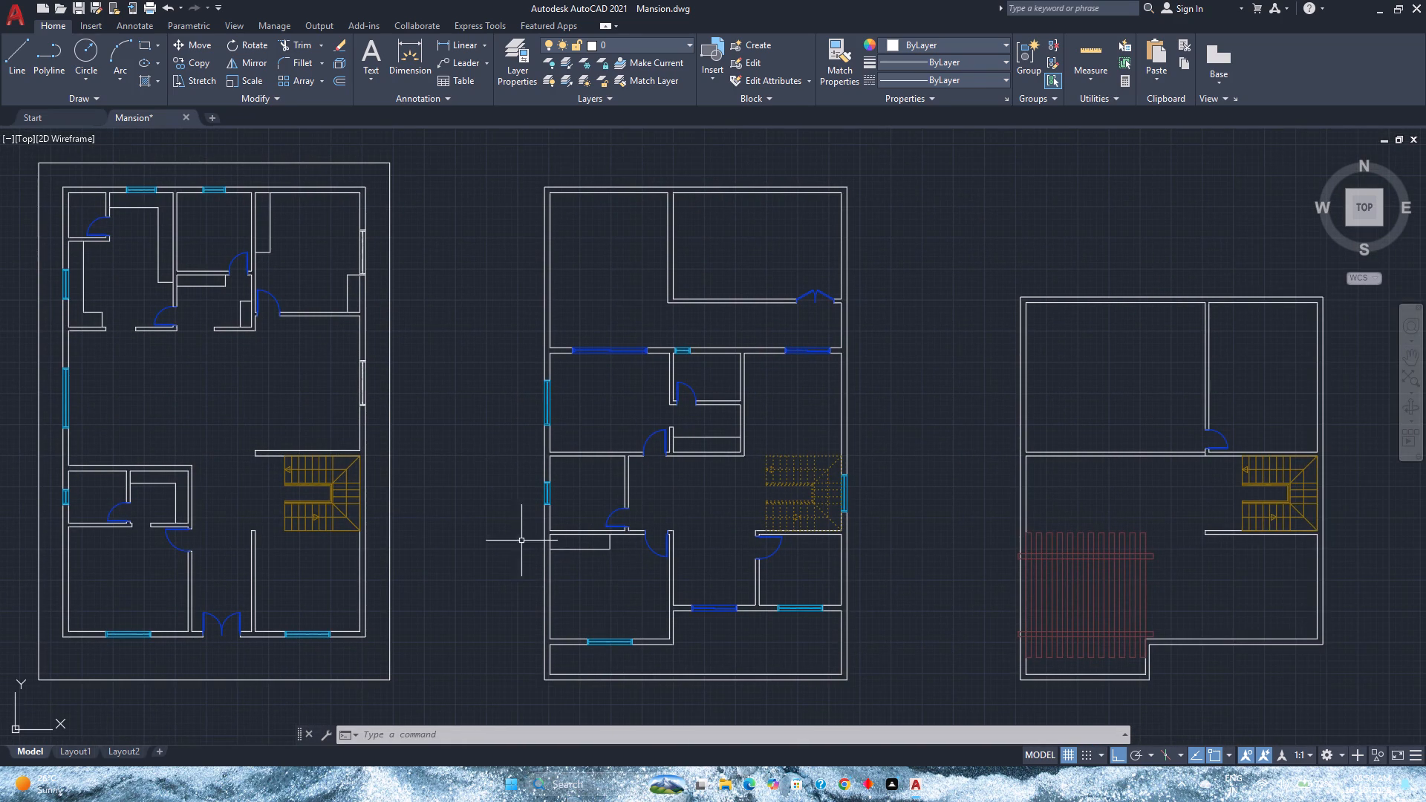
pyautogui.click(604, 48)
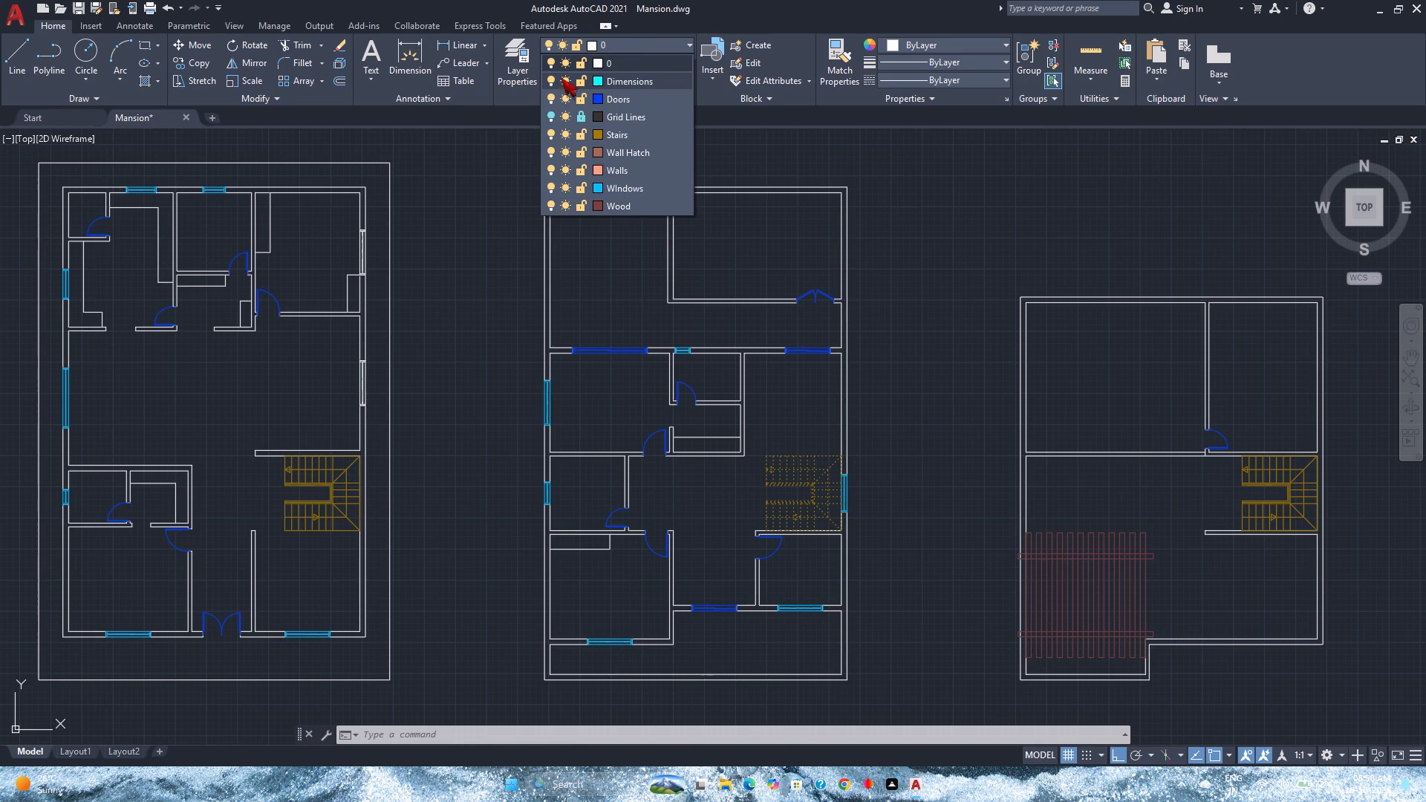
pyautogui.click(549, 97)
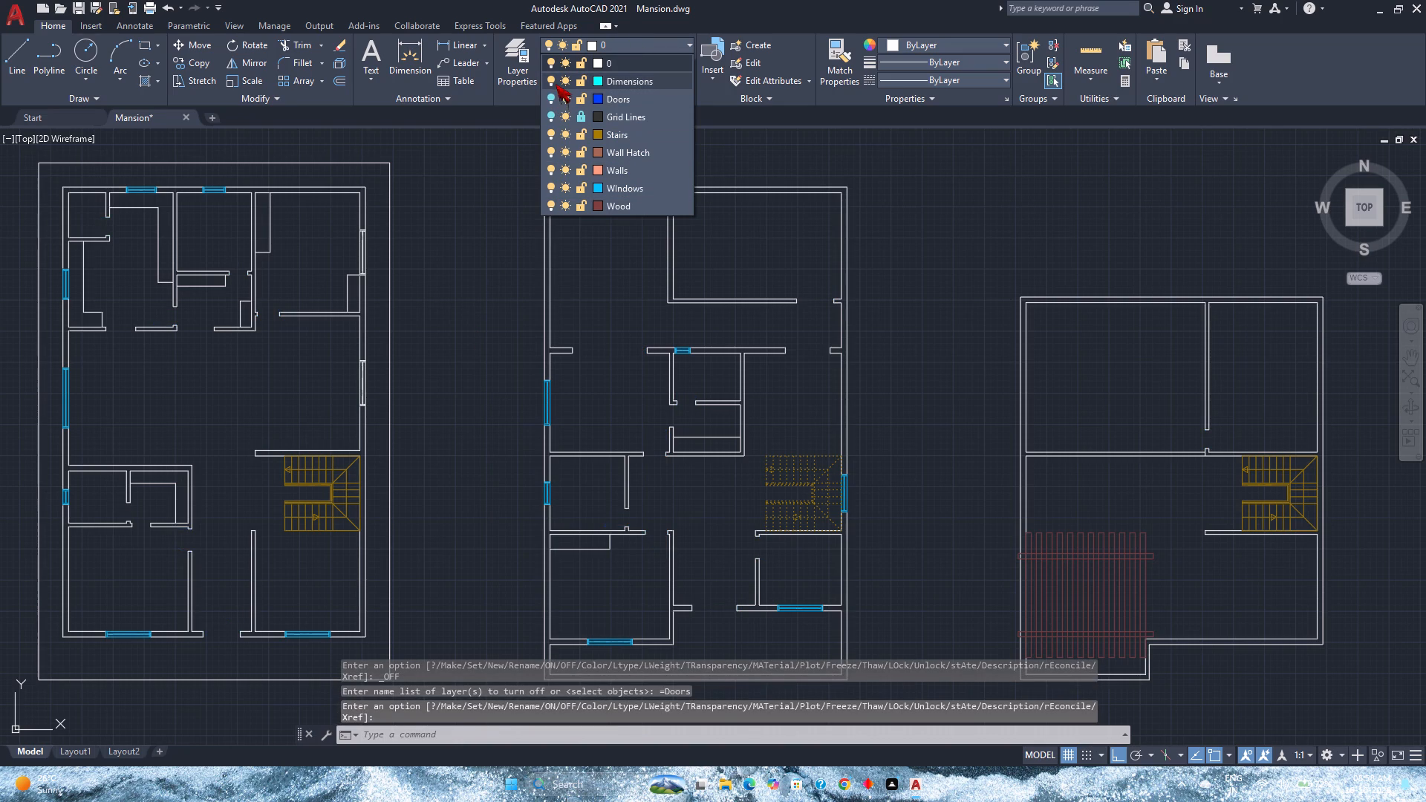
pyautogui.click(551, 189)
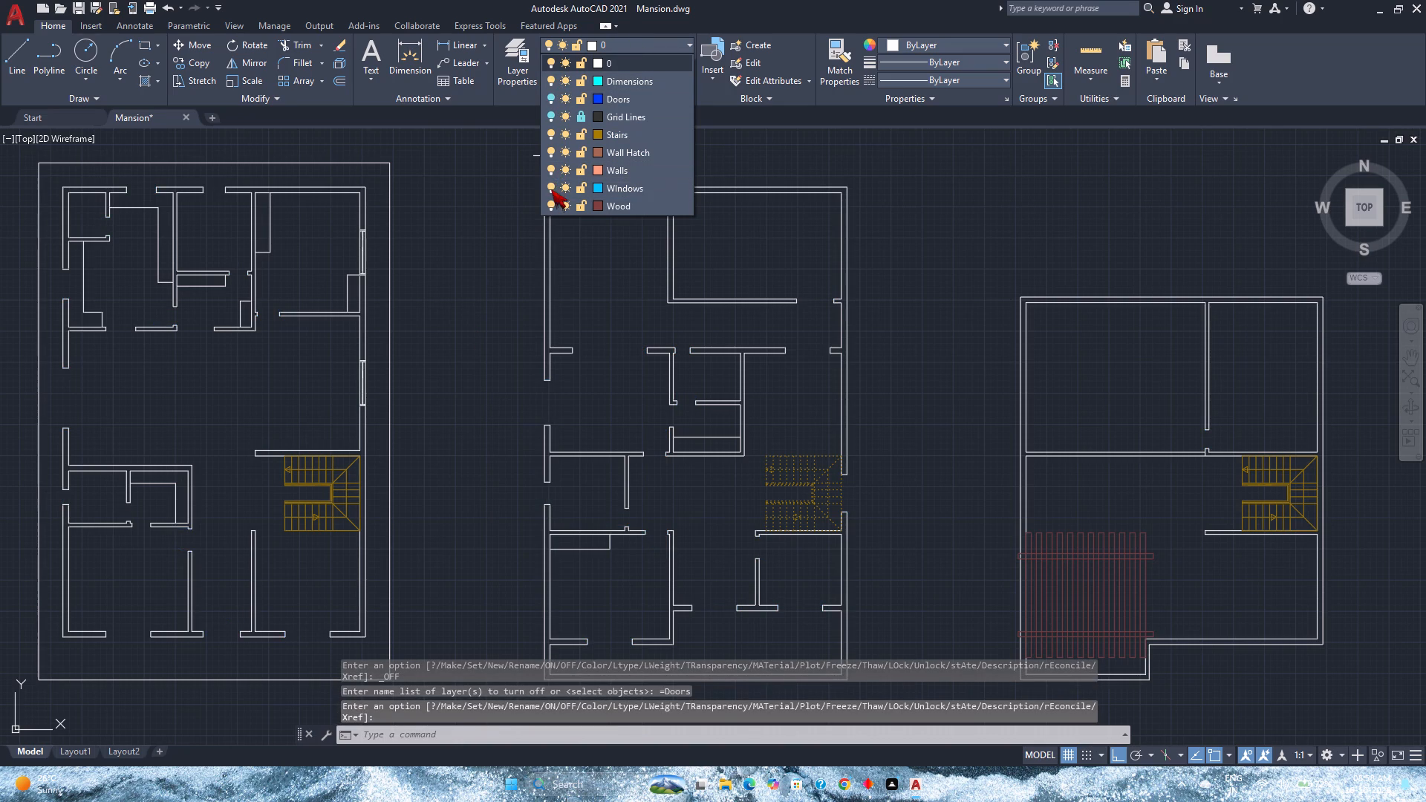
pyautogui.click(549, 132)
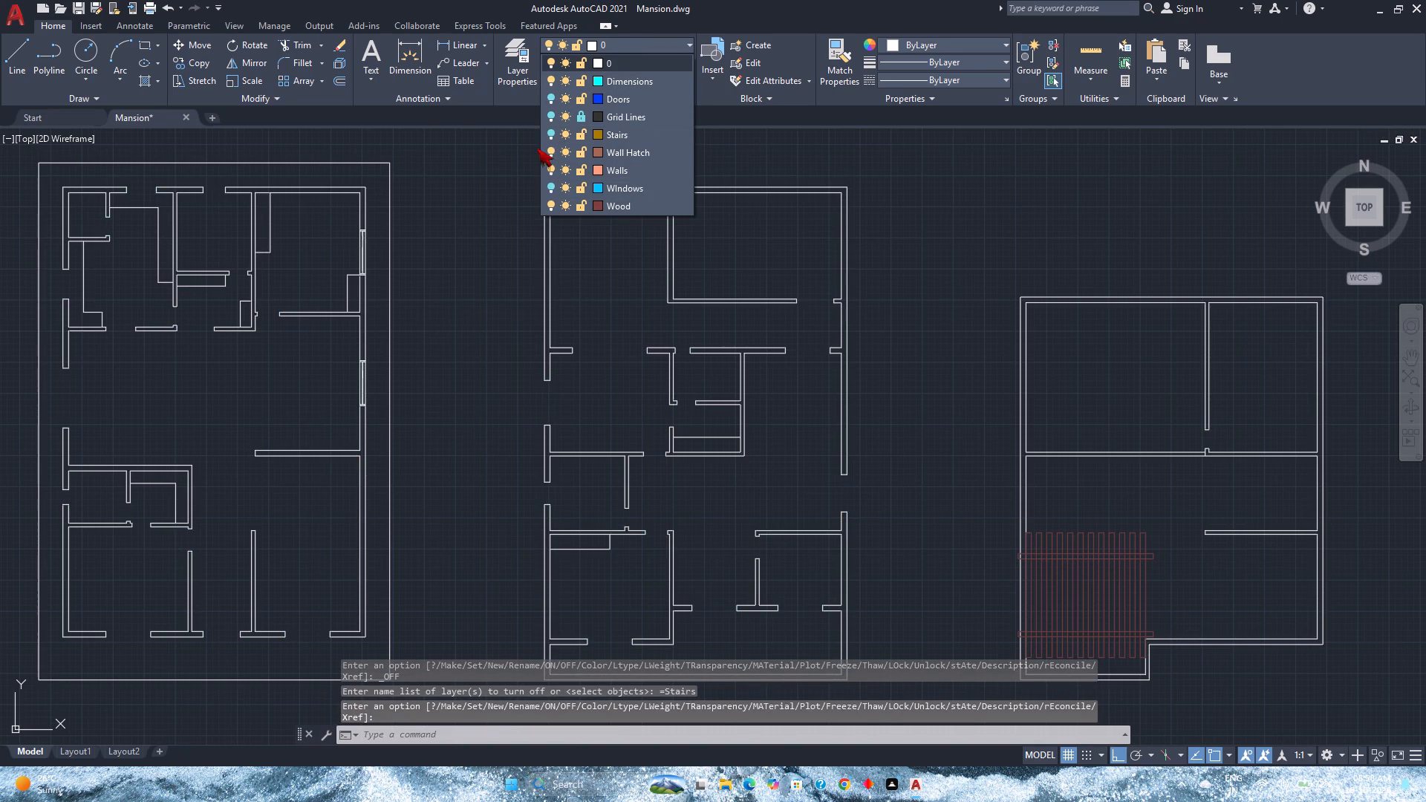
pyautogui.press('Escape')
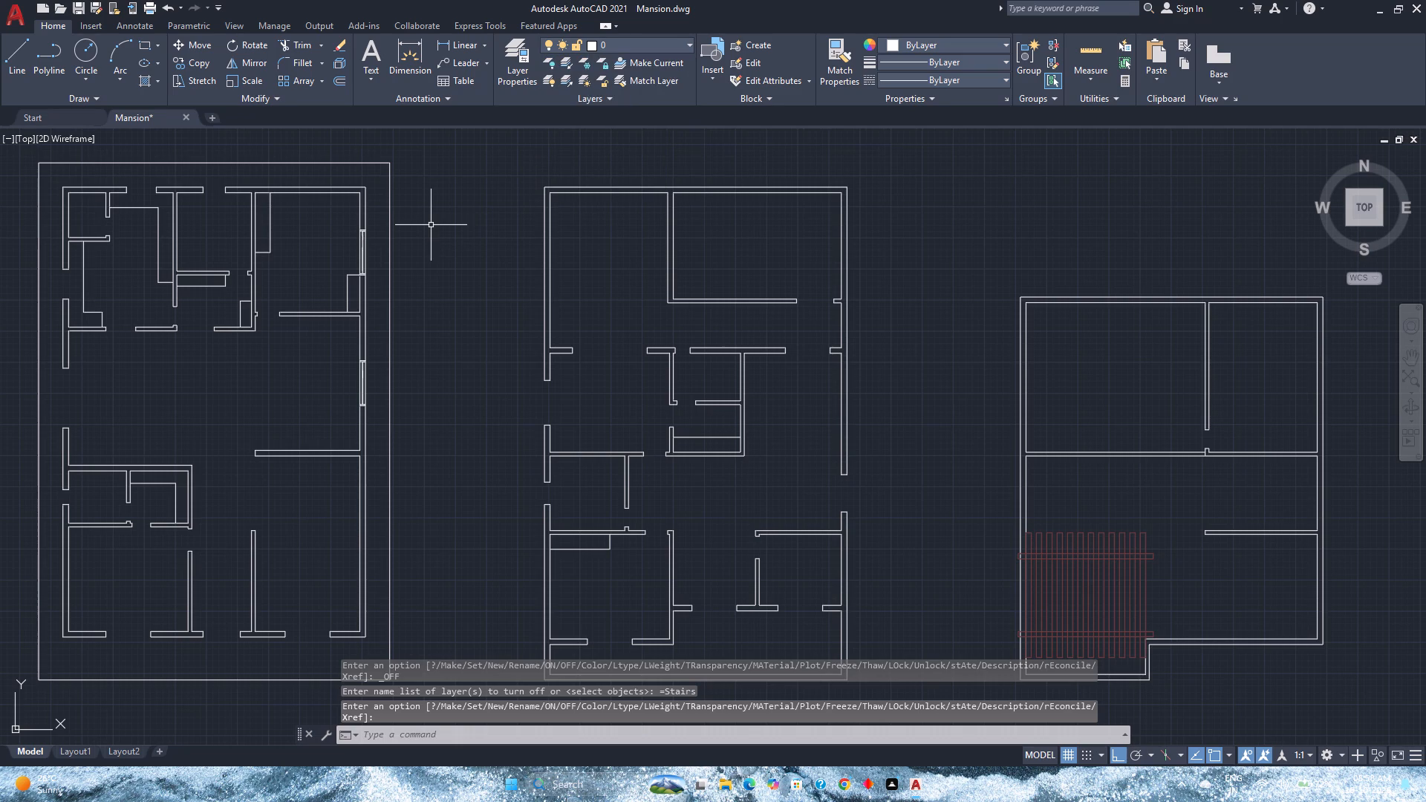
# Assign the pergola slats on the third plan to layer 0 and turn off the Wood layer.
pyautogui.scroll(-1, 432, 225)
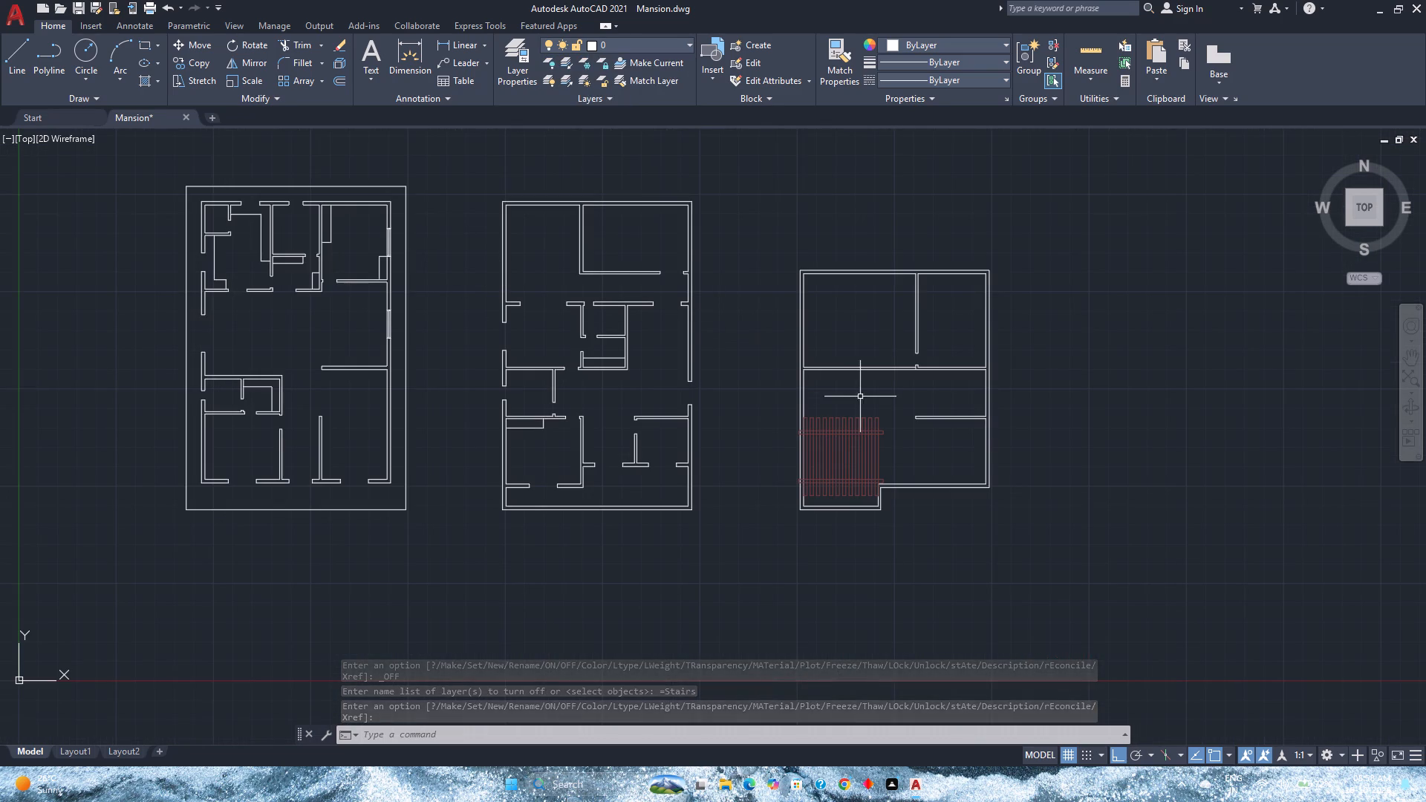
pyautogui.click(828, 426)
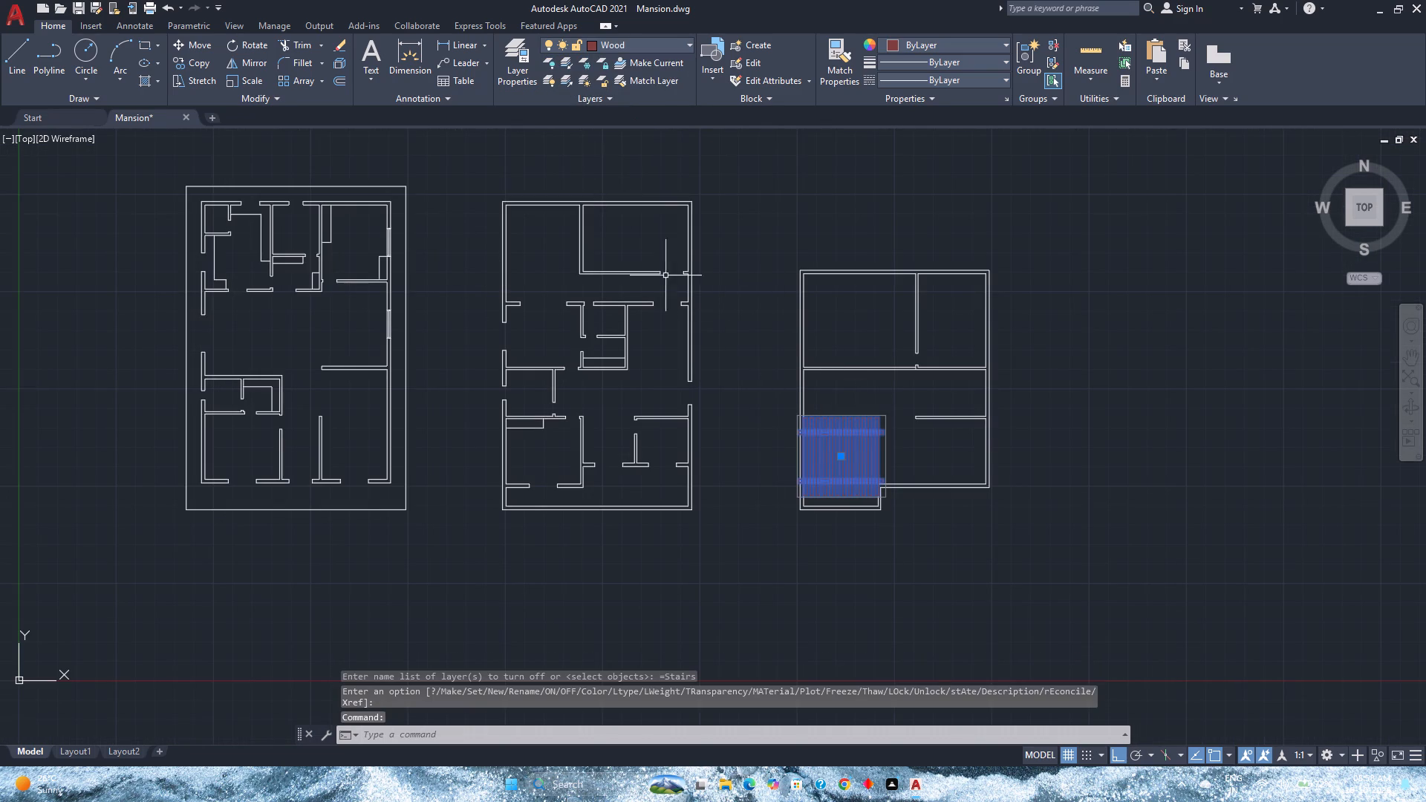
pyautogui.click(634, 48)
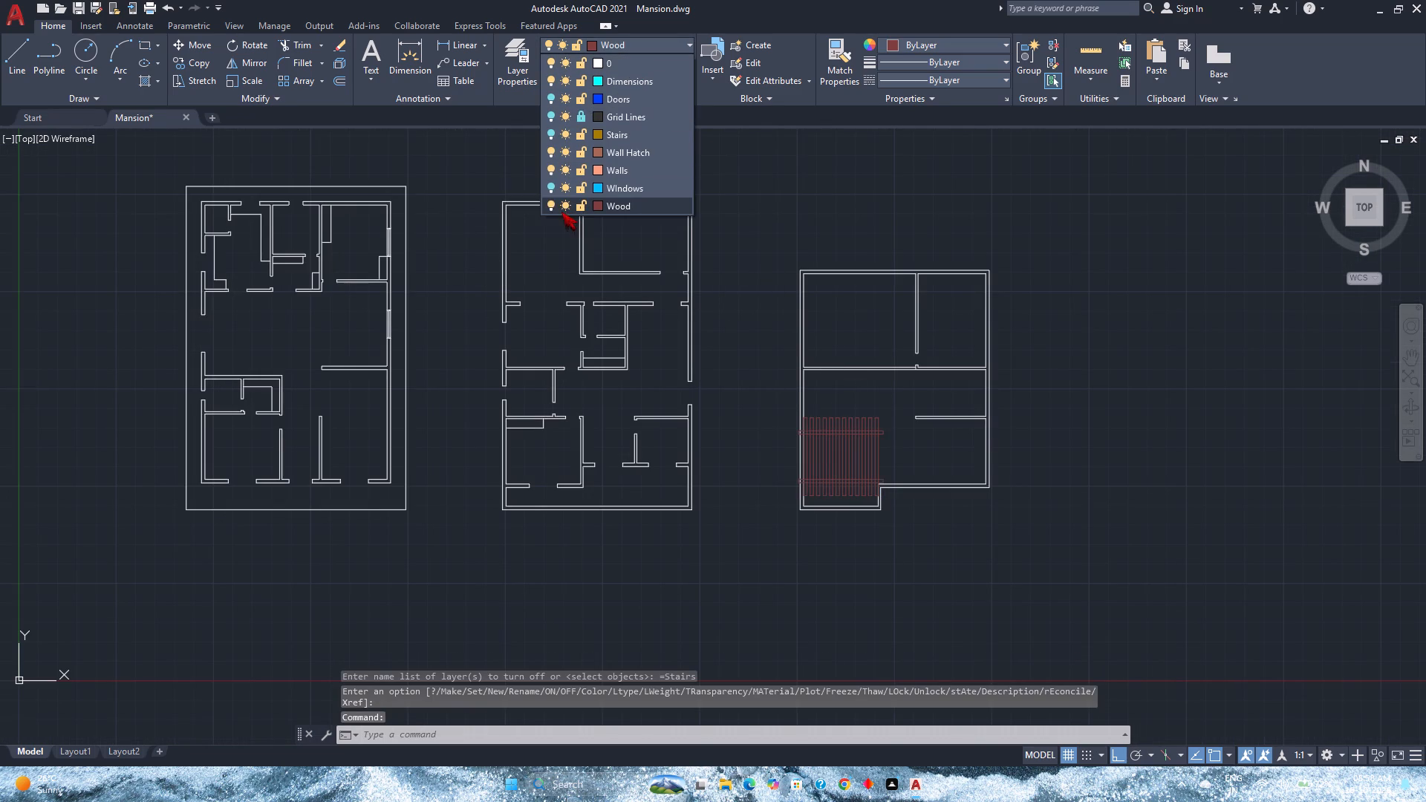
pyautogui.click(622, 60)
pyautogui.click(637, 48)
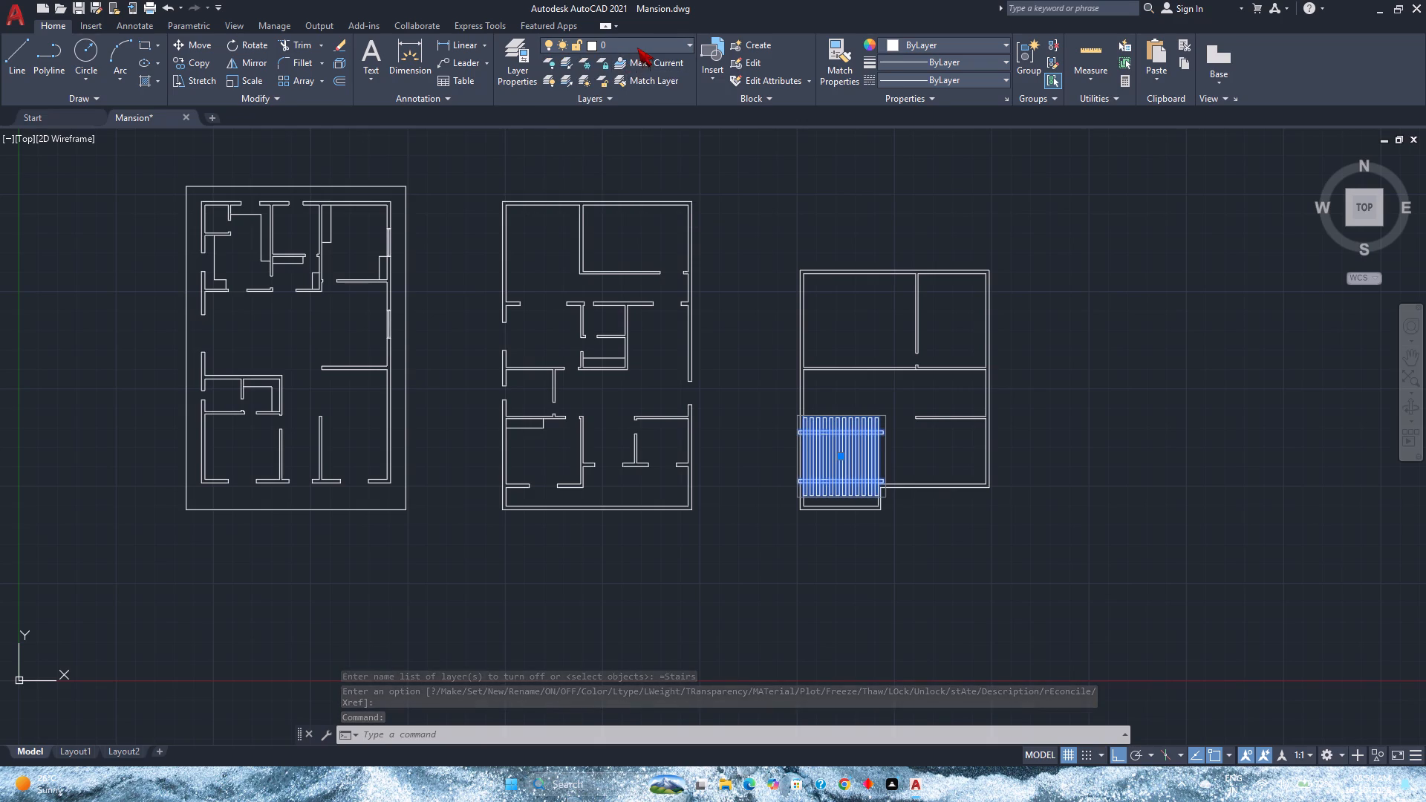
pyautogui.click(549, 204)
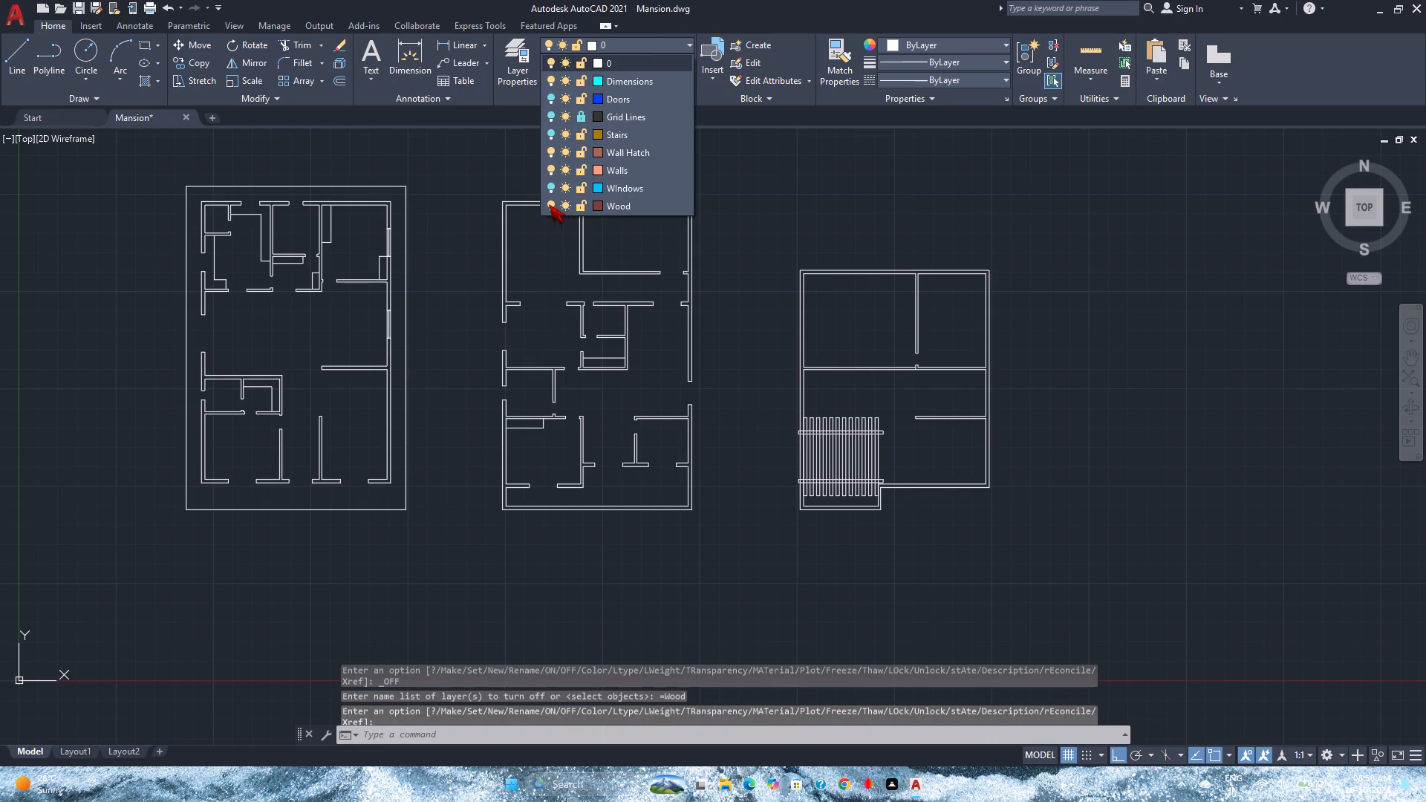
pyautogui.press('Escape')
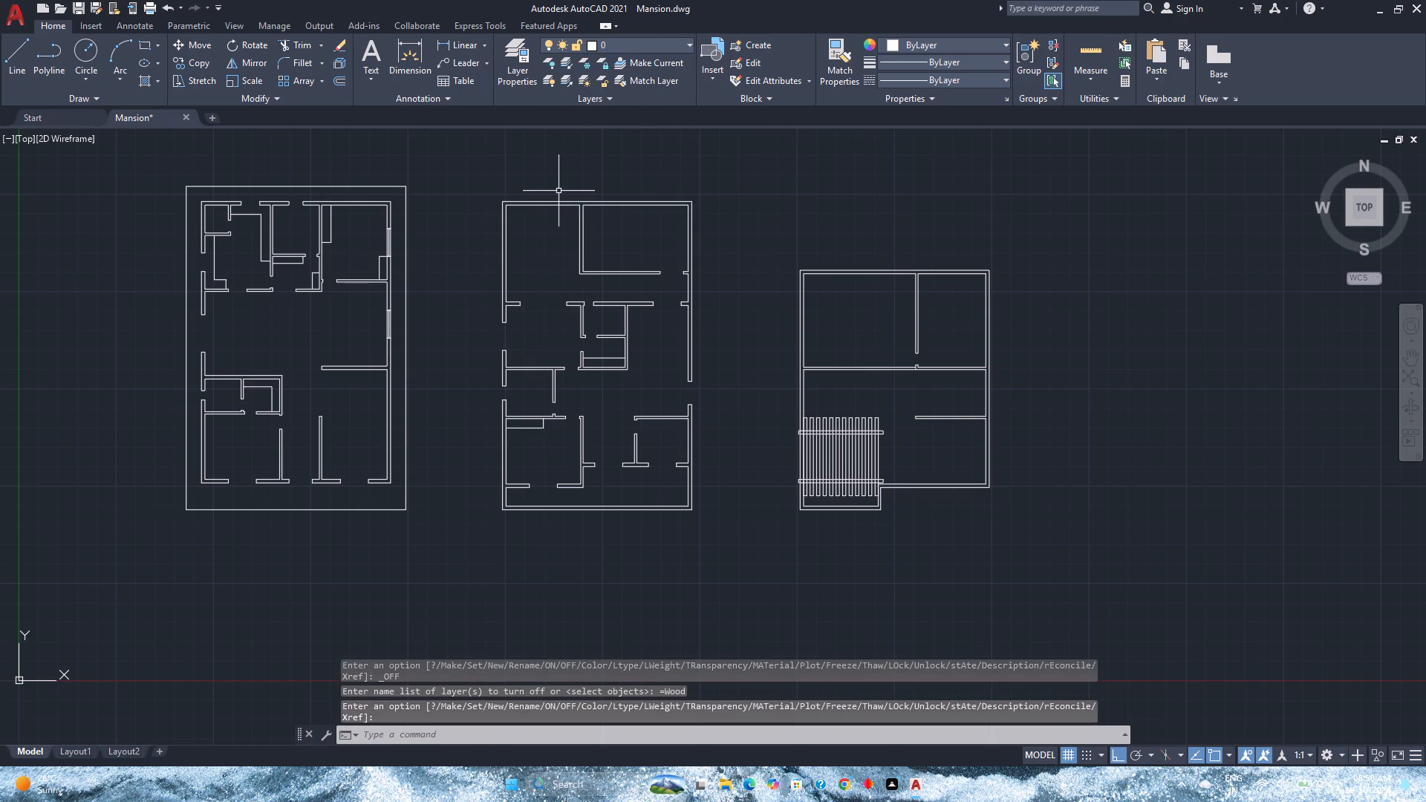
# Reassign the pergola slats on the third plan to the Wood layer.
pyautogui.click(855, 420)
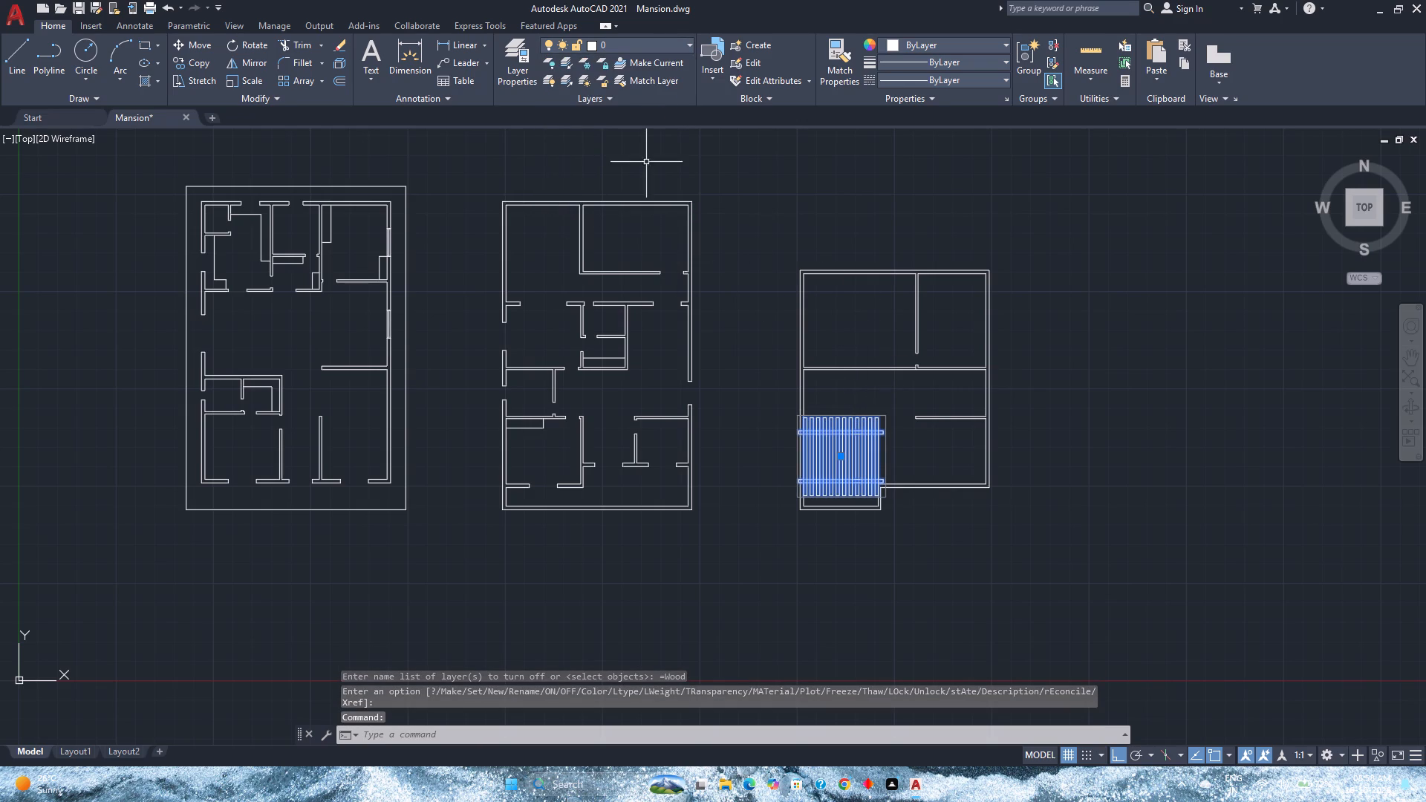
pyautogui.click(659, 50)
pyautogui.click(639, 212)
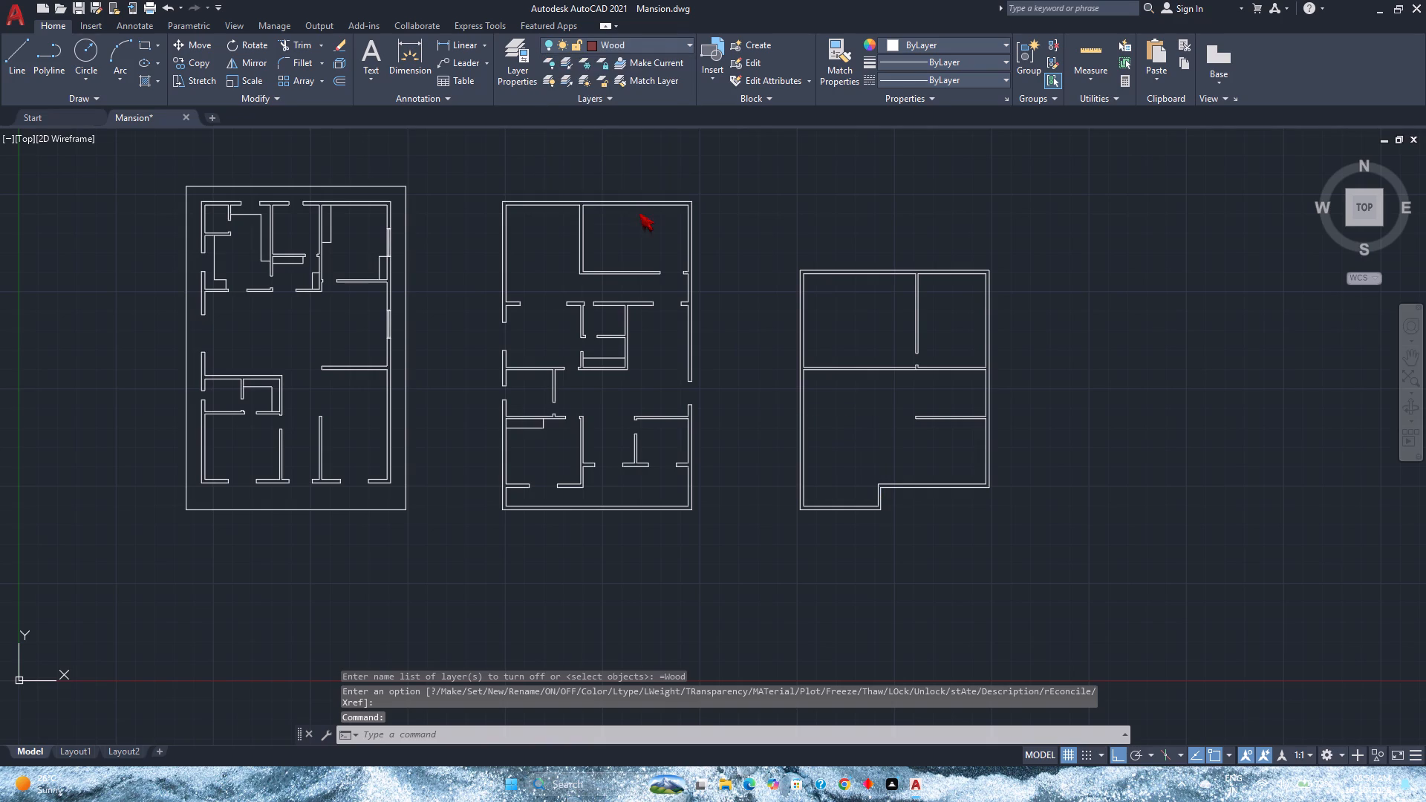
pyautogui.click(789, 404)
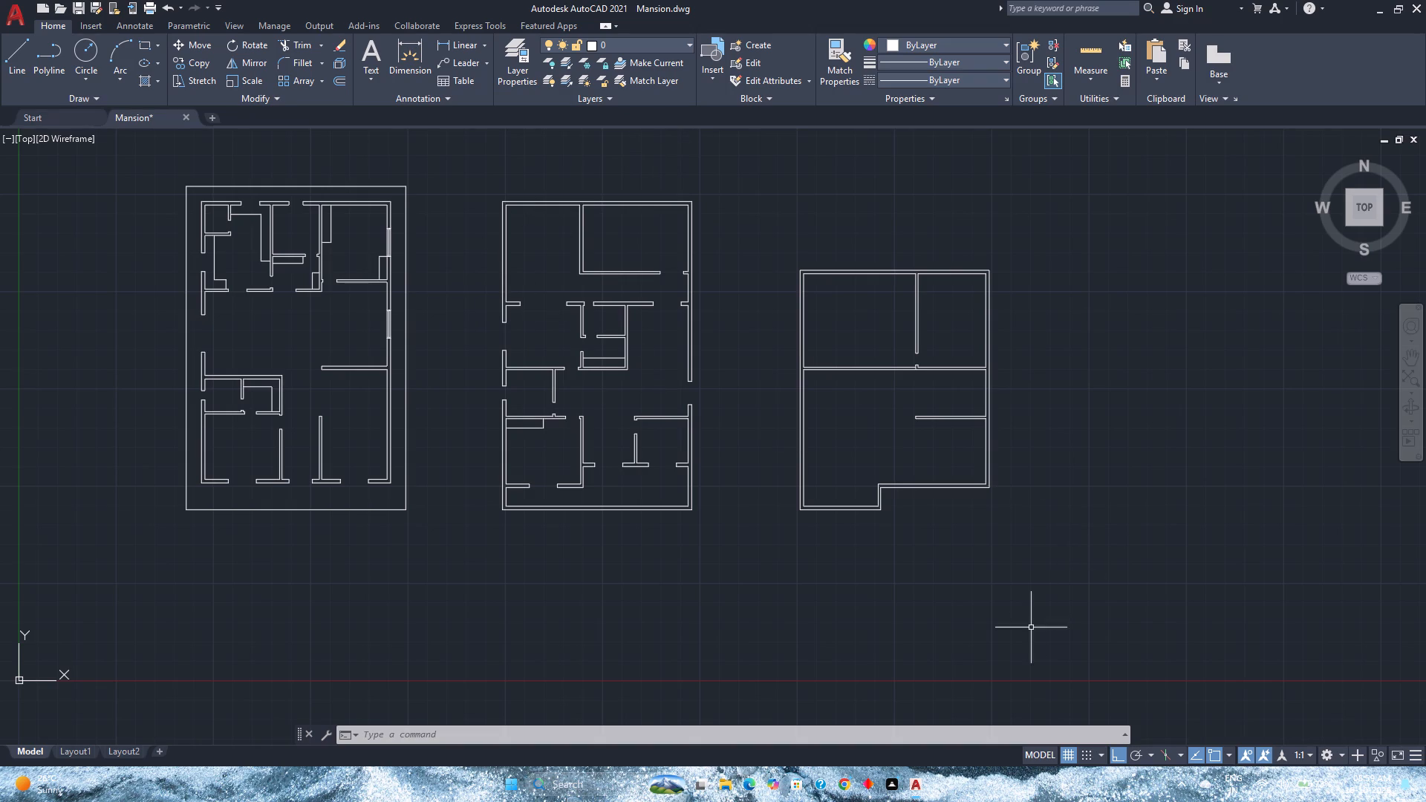
# Assign all visible linework of the three floor plans to the Walls layer.
pyautogui.scroll(3, 954, 384)
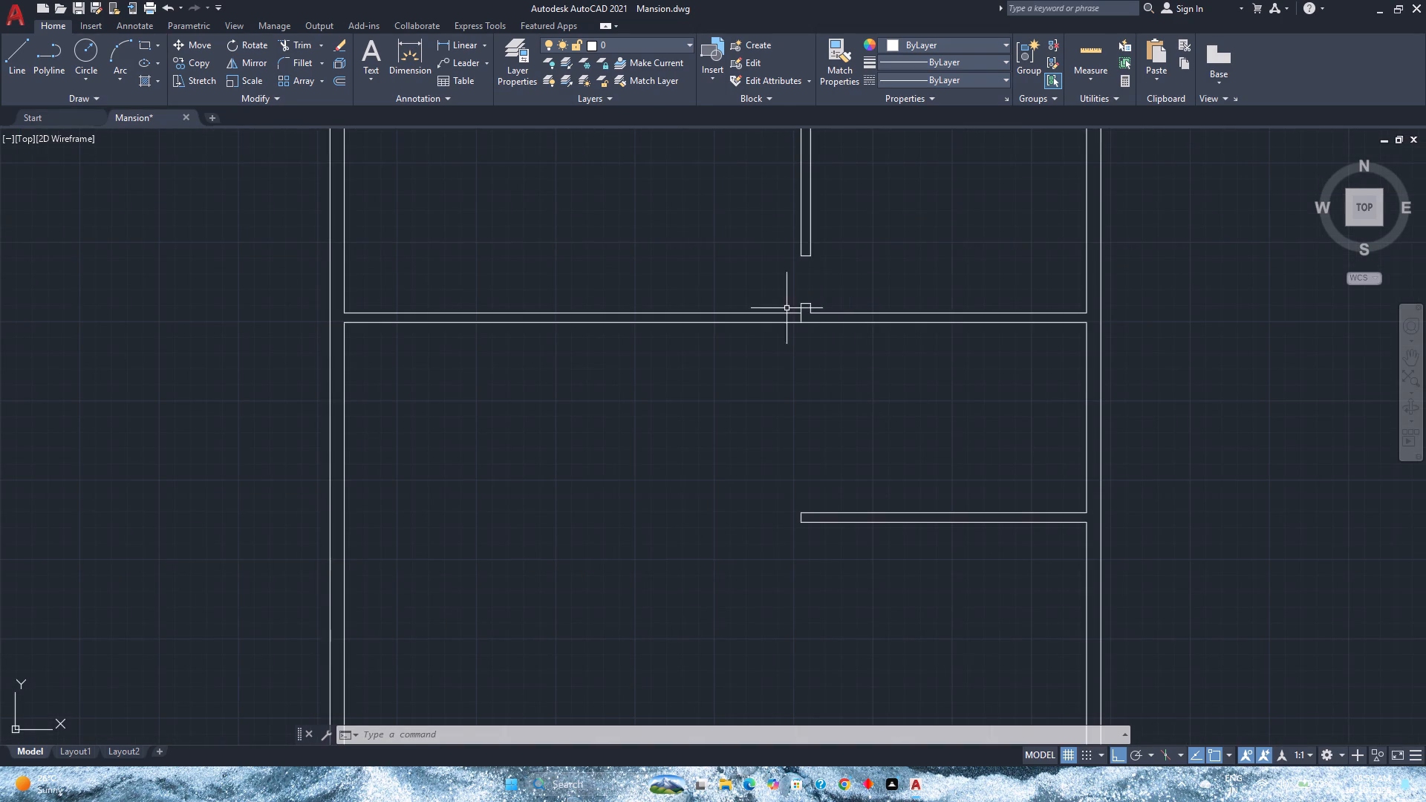
pyautogui.scroll(1, 785, 309)
pyautogui.scroll(-3, 785, 309)
pyautogui.scroll(-1, 545, 388)
pyautogui.moveTo(568, 388); pyautogui.dragTo(824, 477, button='middle')
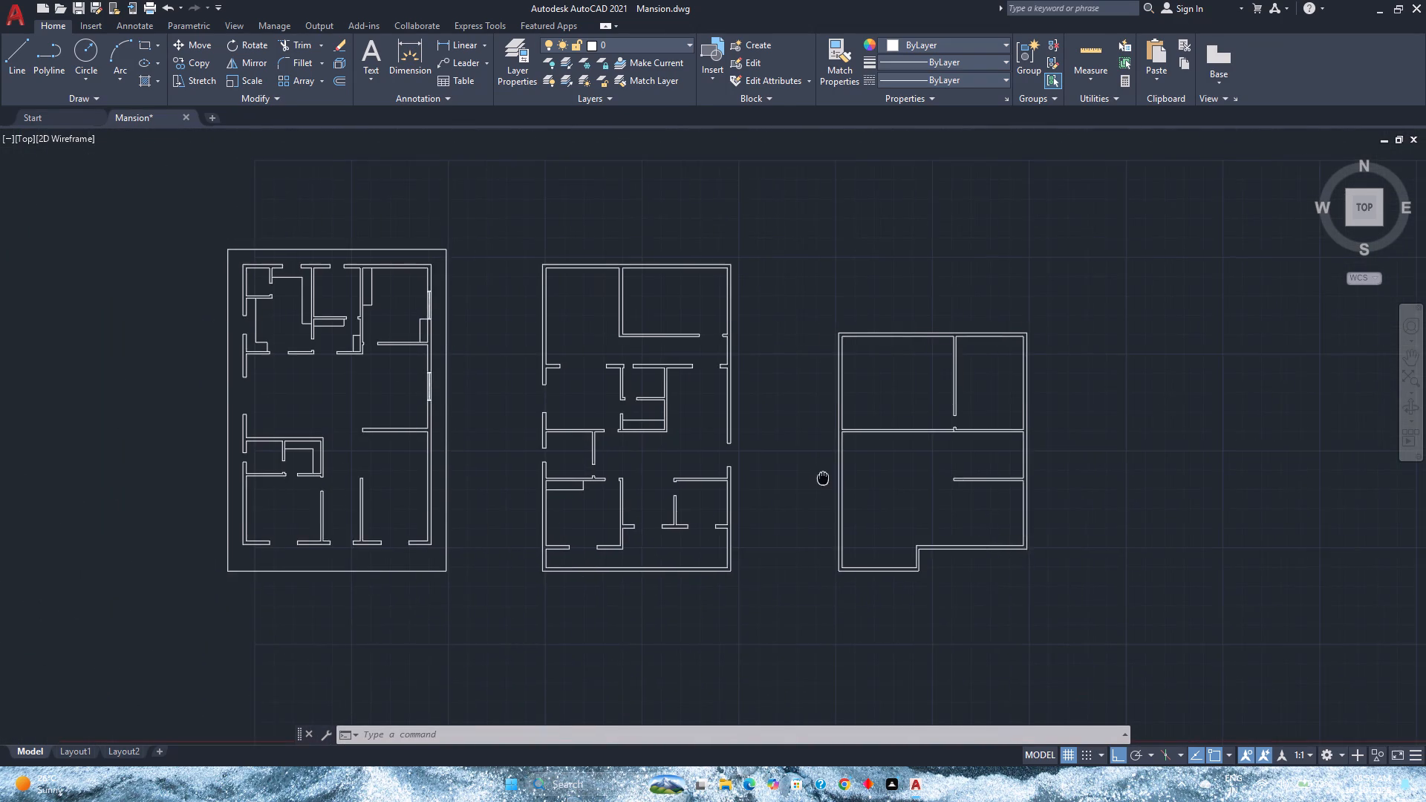
pyautogui.moveTo(824, 477); pyautogui.dragTo(807, 460, button='middle')
pyautogui.click(1083, 611)
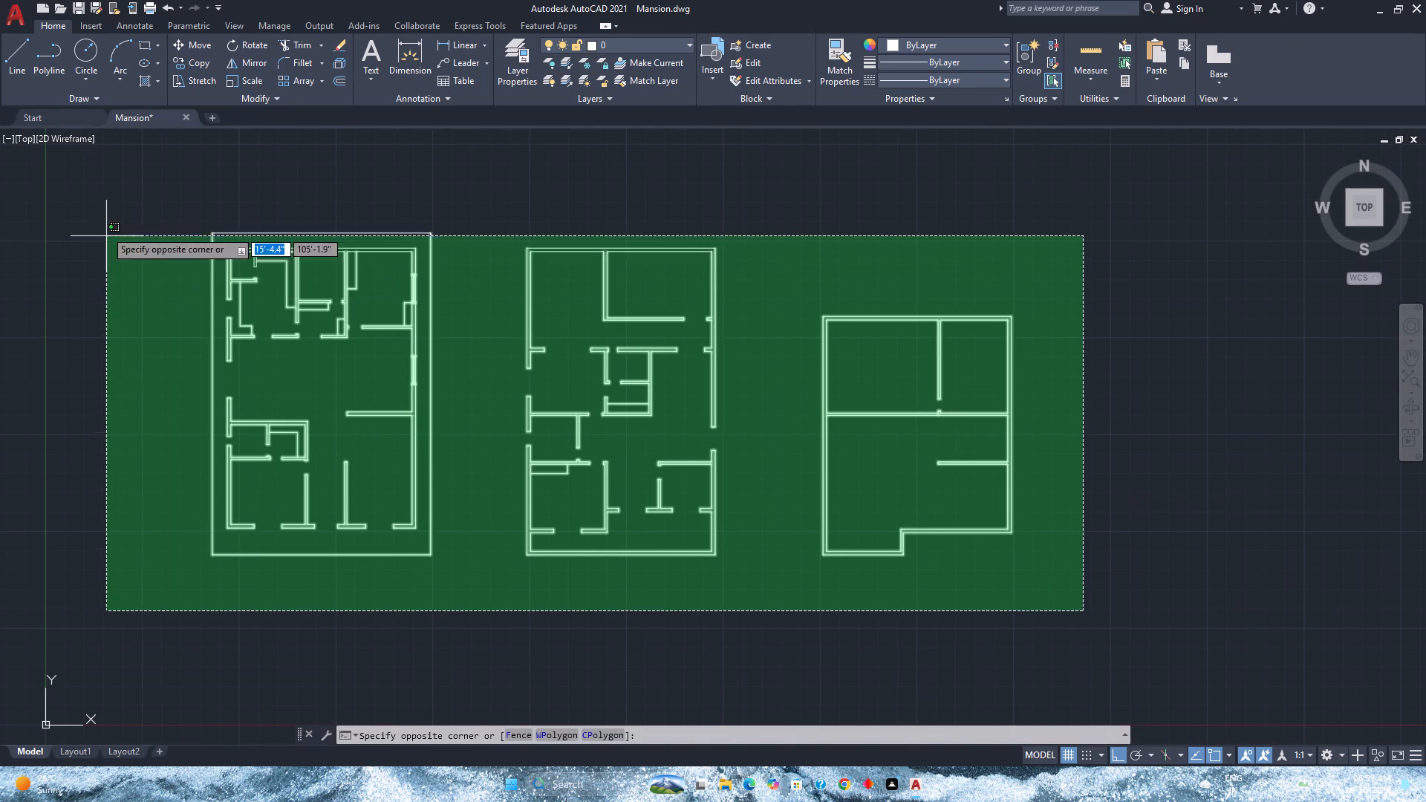
pyautogui.click(169, 176)
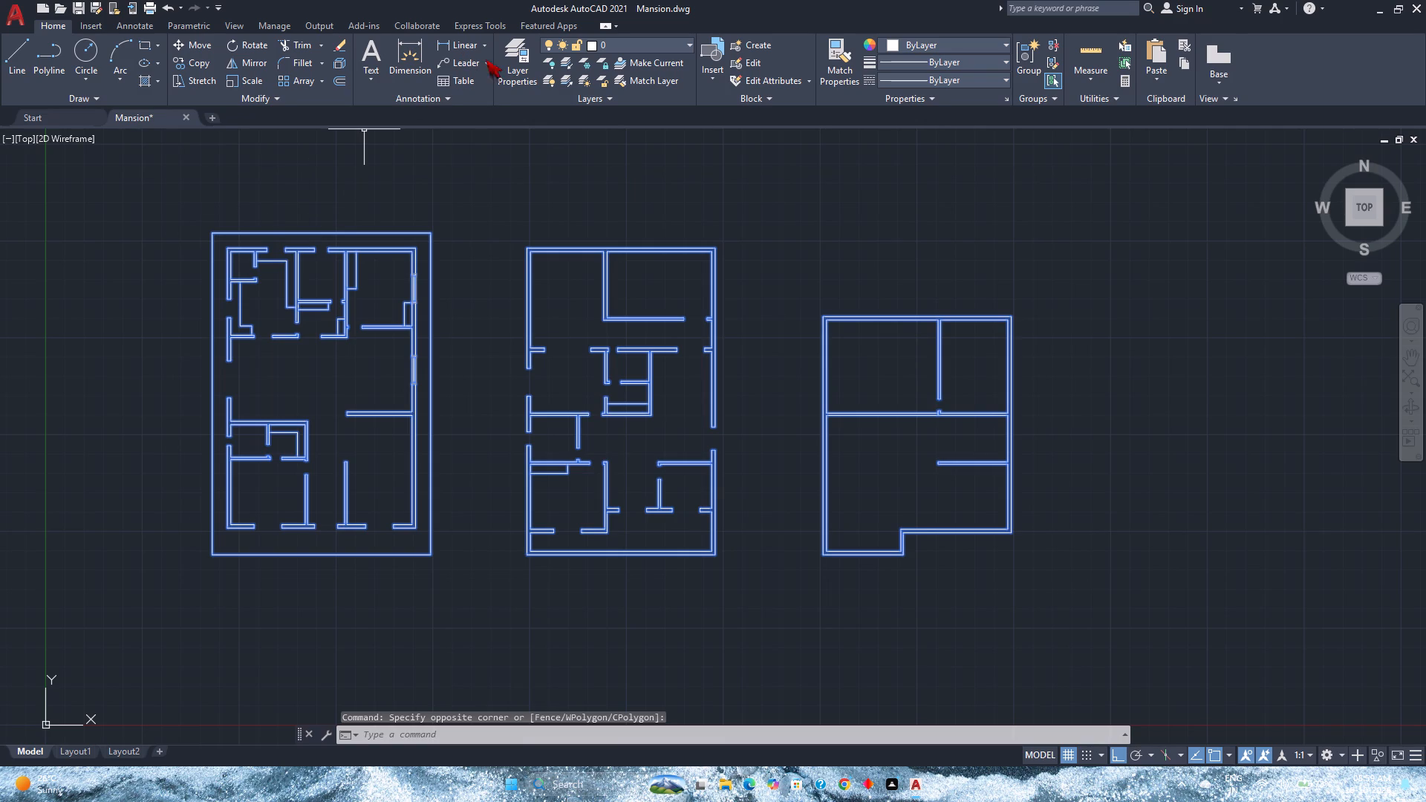
pyautogui.click(638, 40)
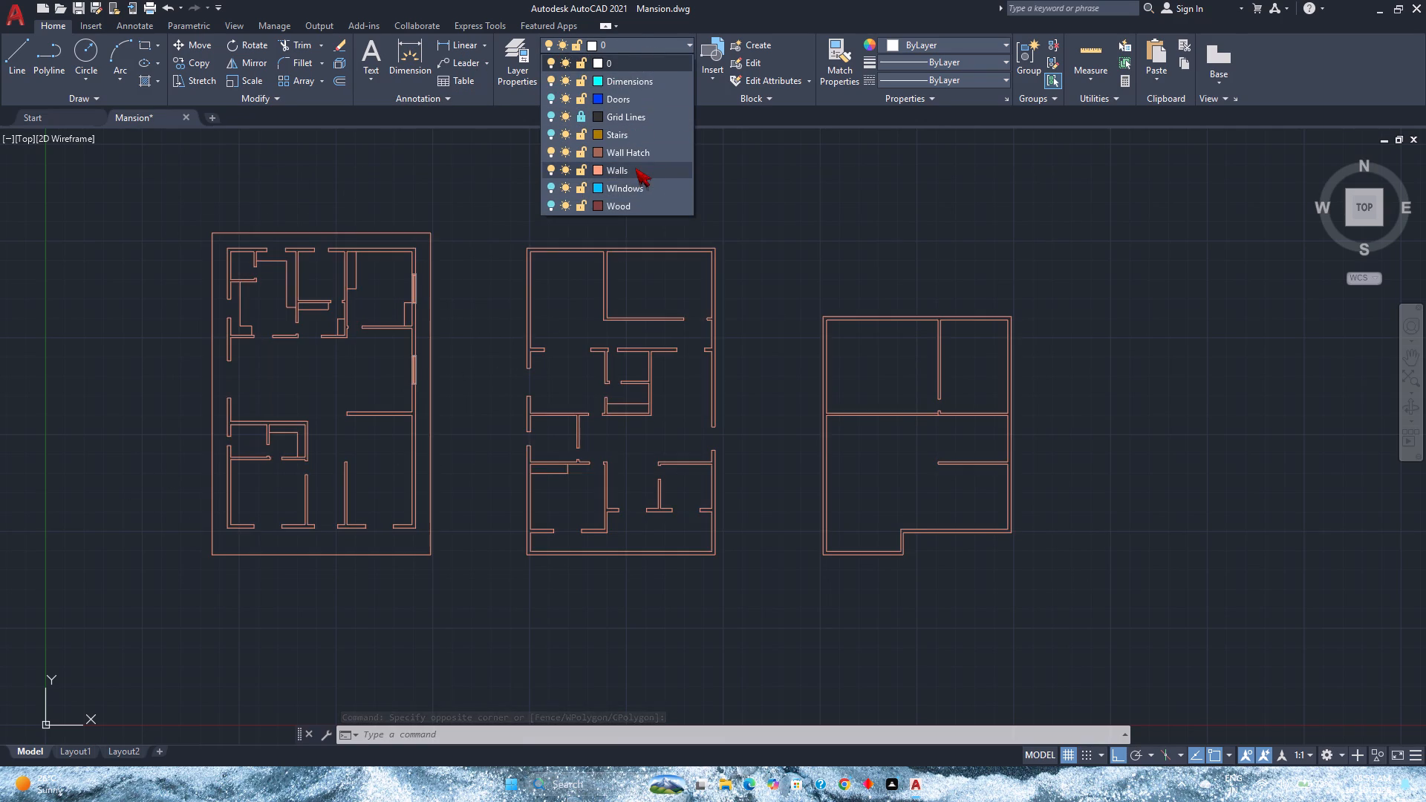
pyautogui.click(635, 168)
pyautogui.press('Escape')
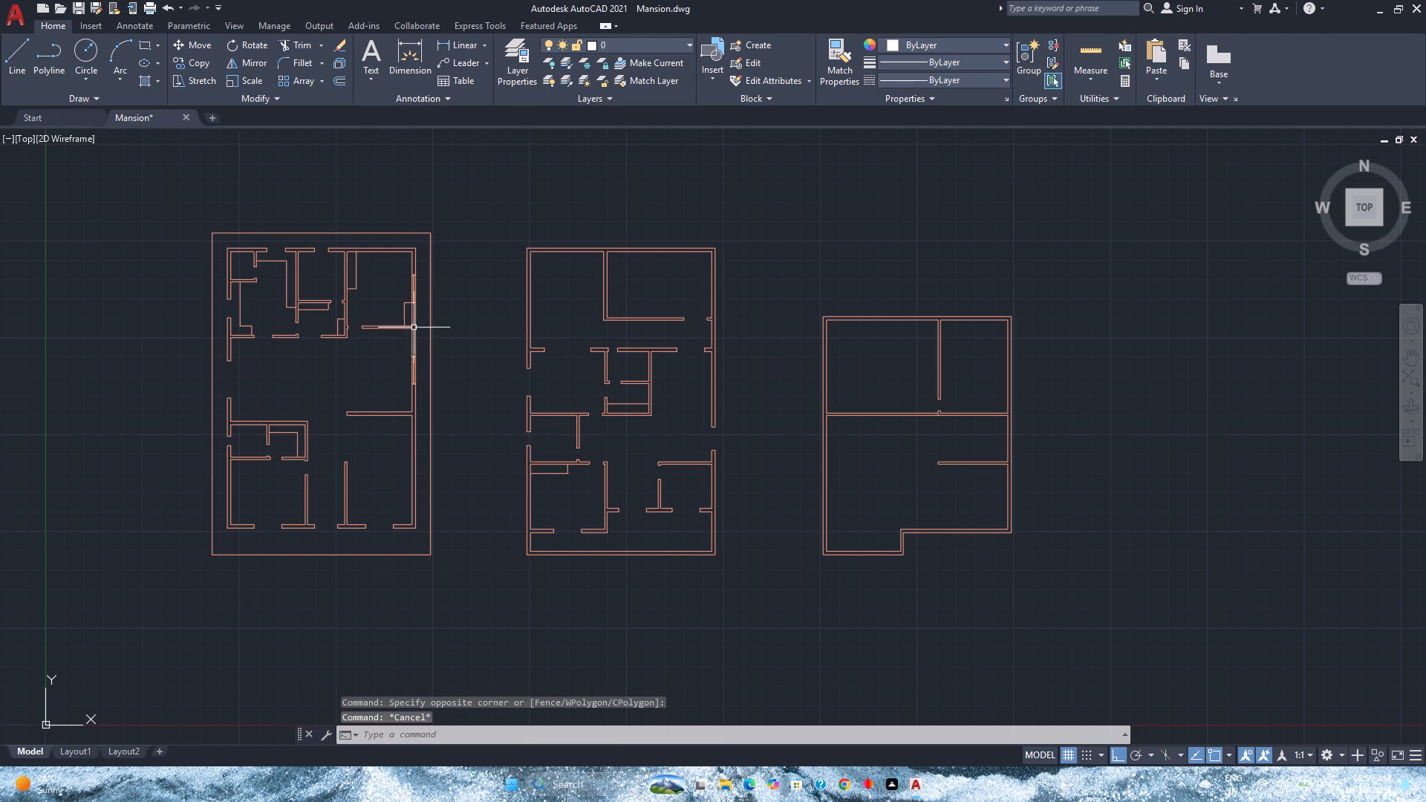
# Turn the Doors, Stairs and Windows layers back on, toggling the Grid Lines layer on and off along the way.
pyautogui.click(634, 47)
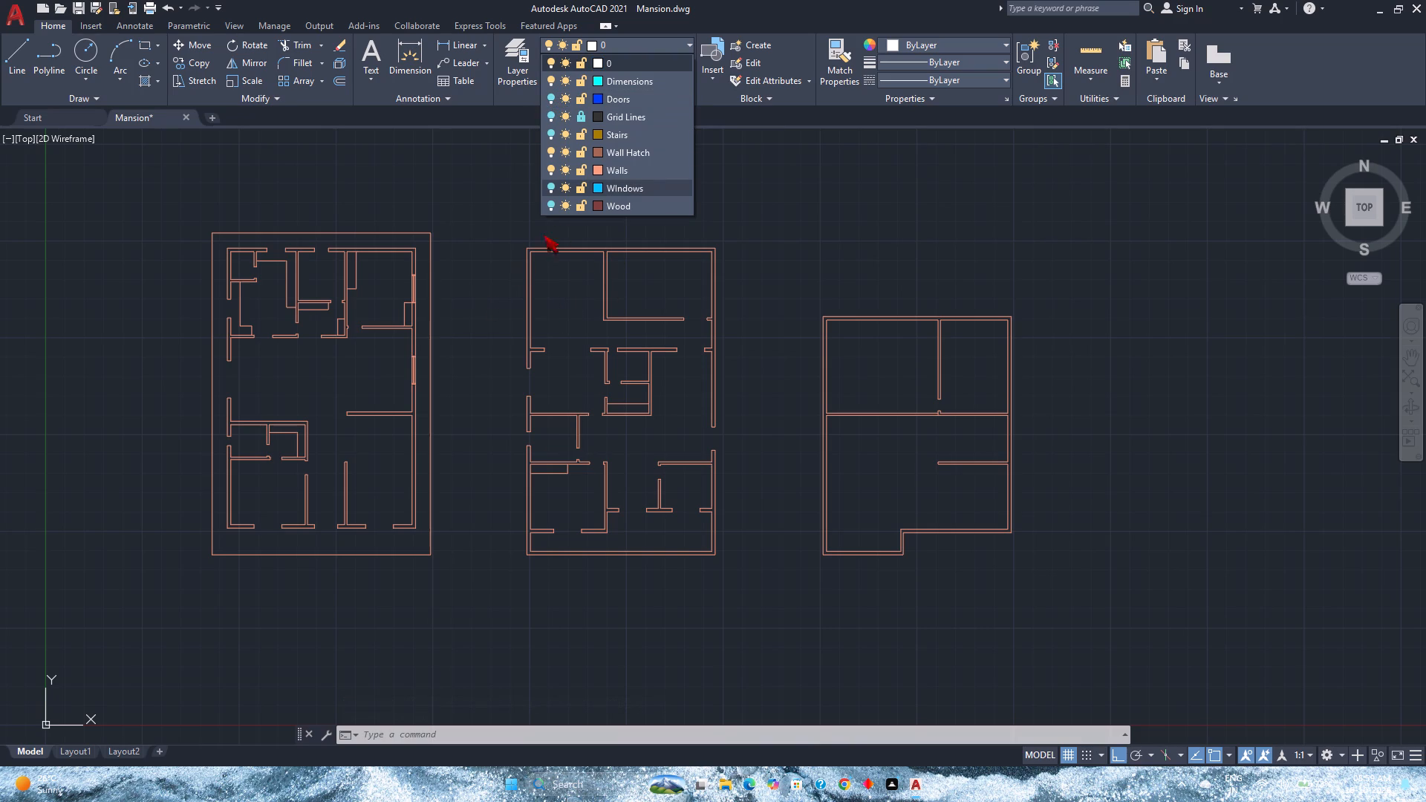
pyautogui.click(549, 100)
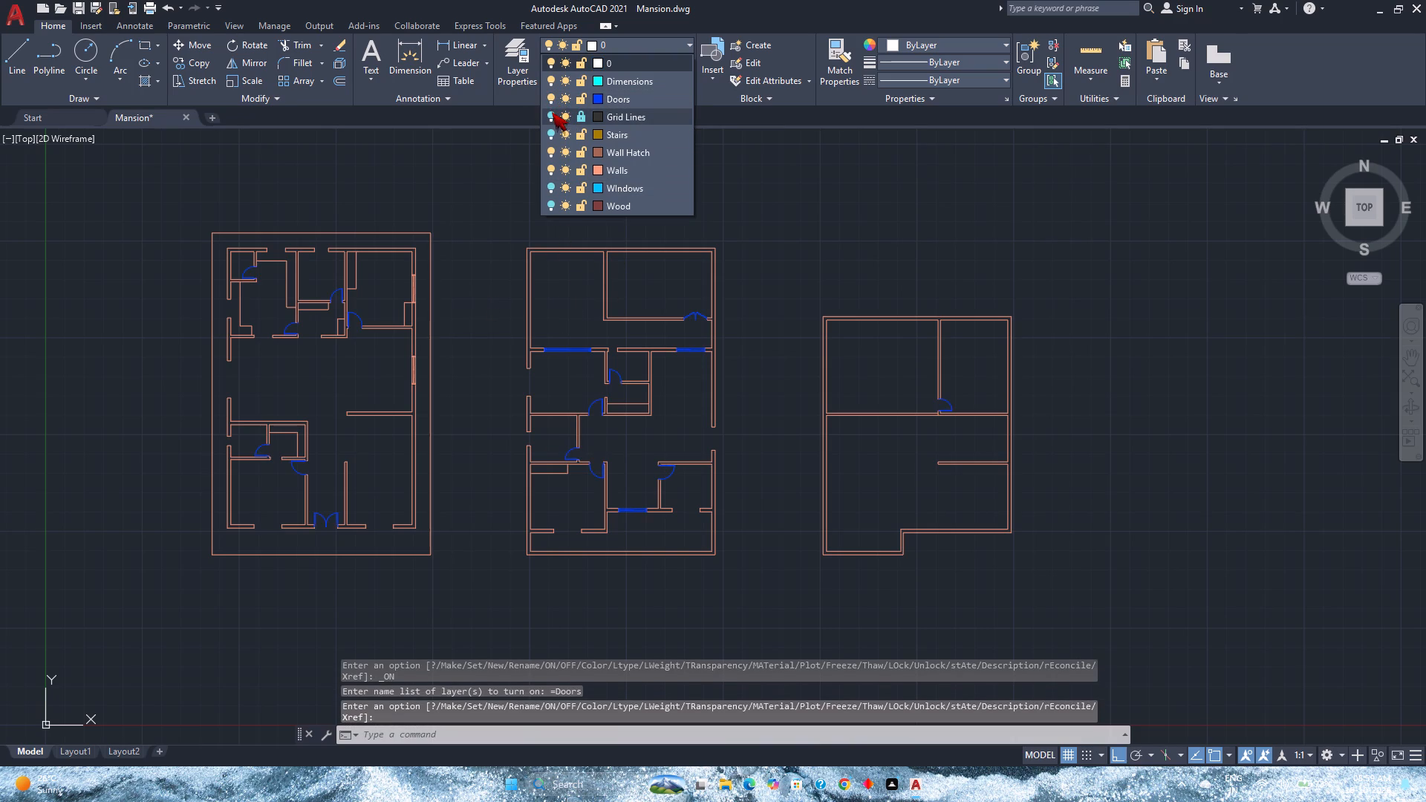
pyautogui.click(552, 117)
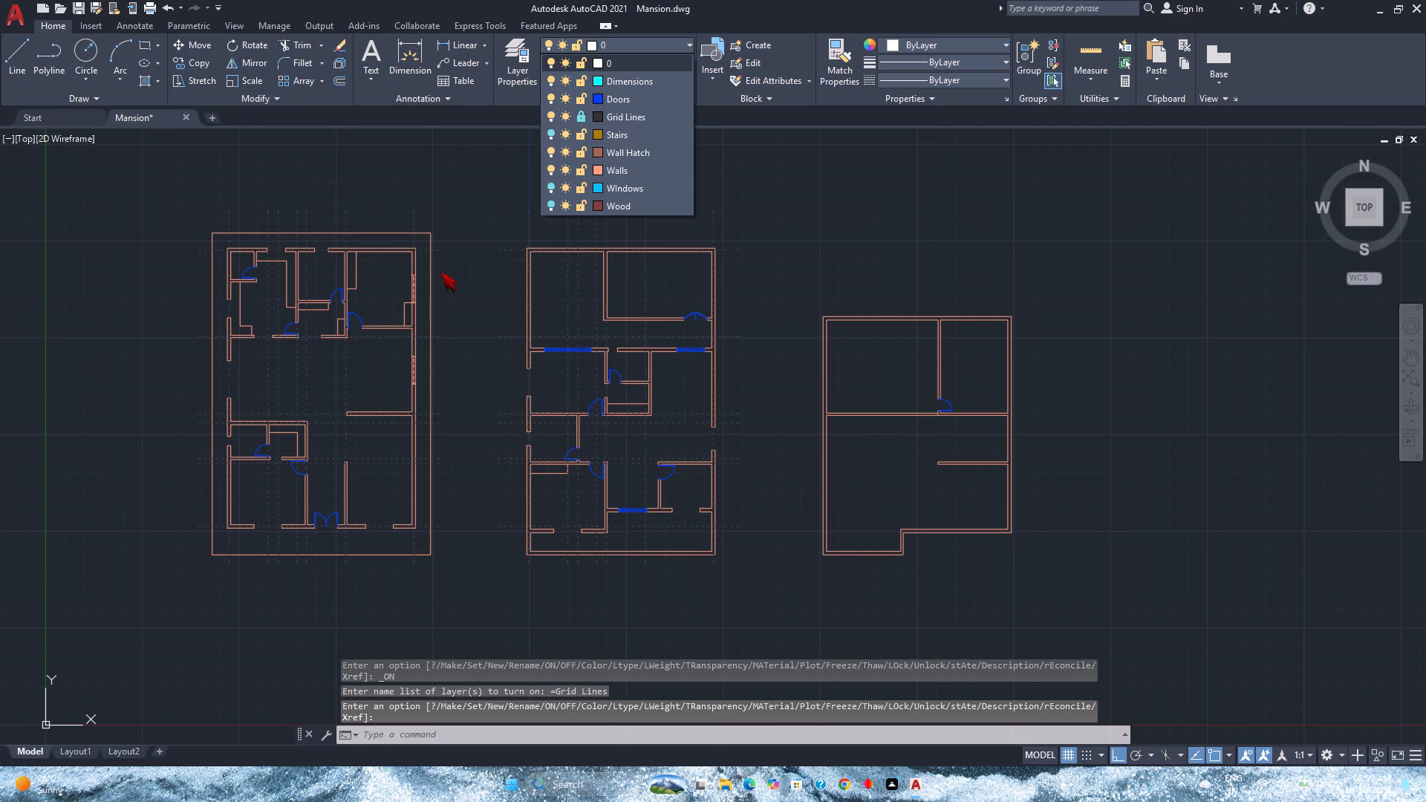
pyautogui.click(550, 112)
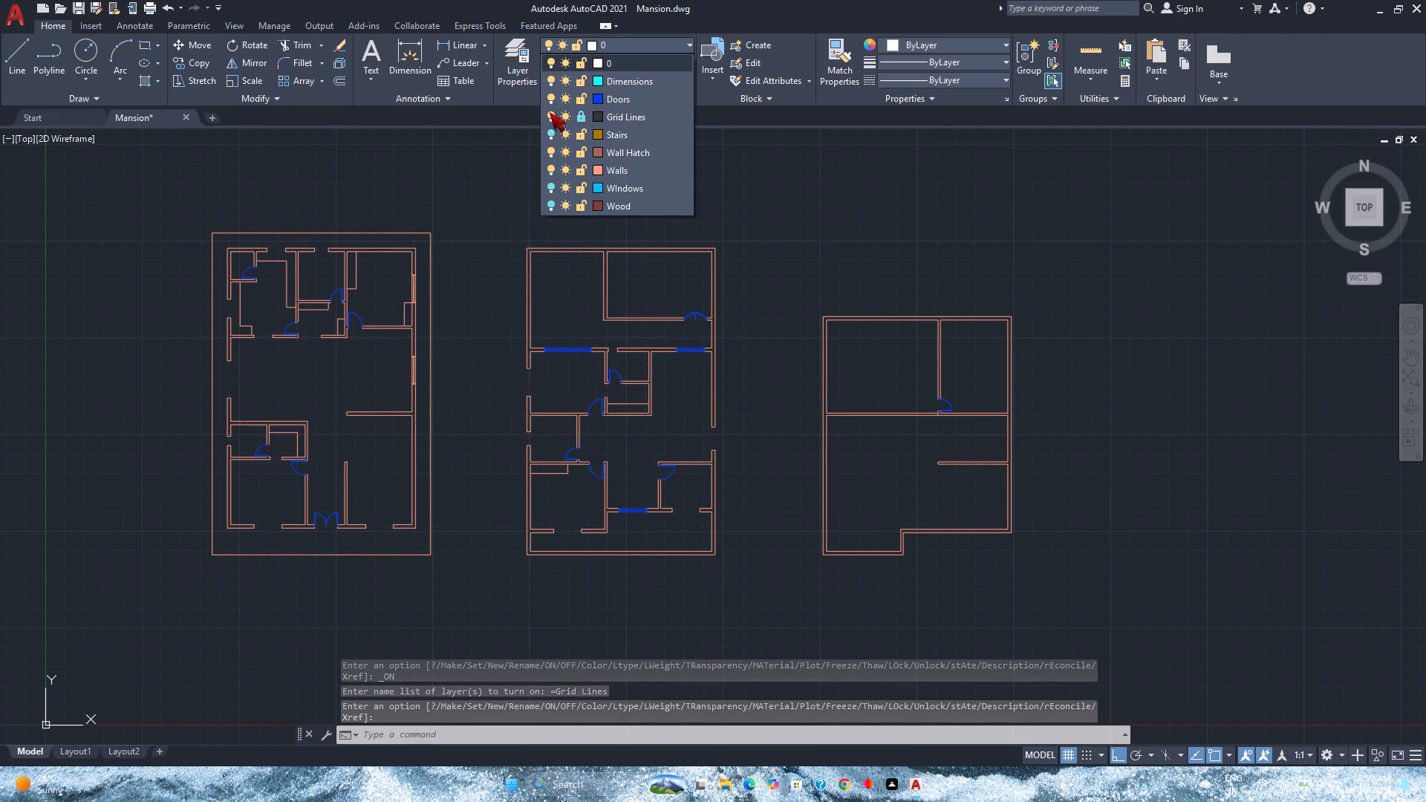
pyautogui.click(549, 138)
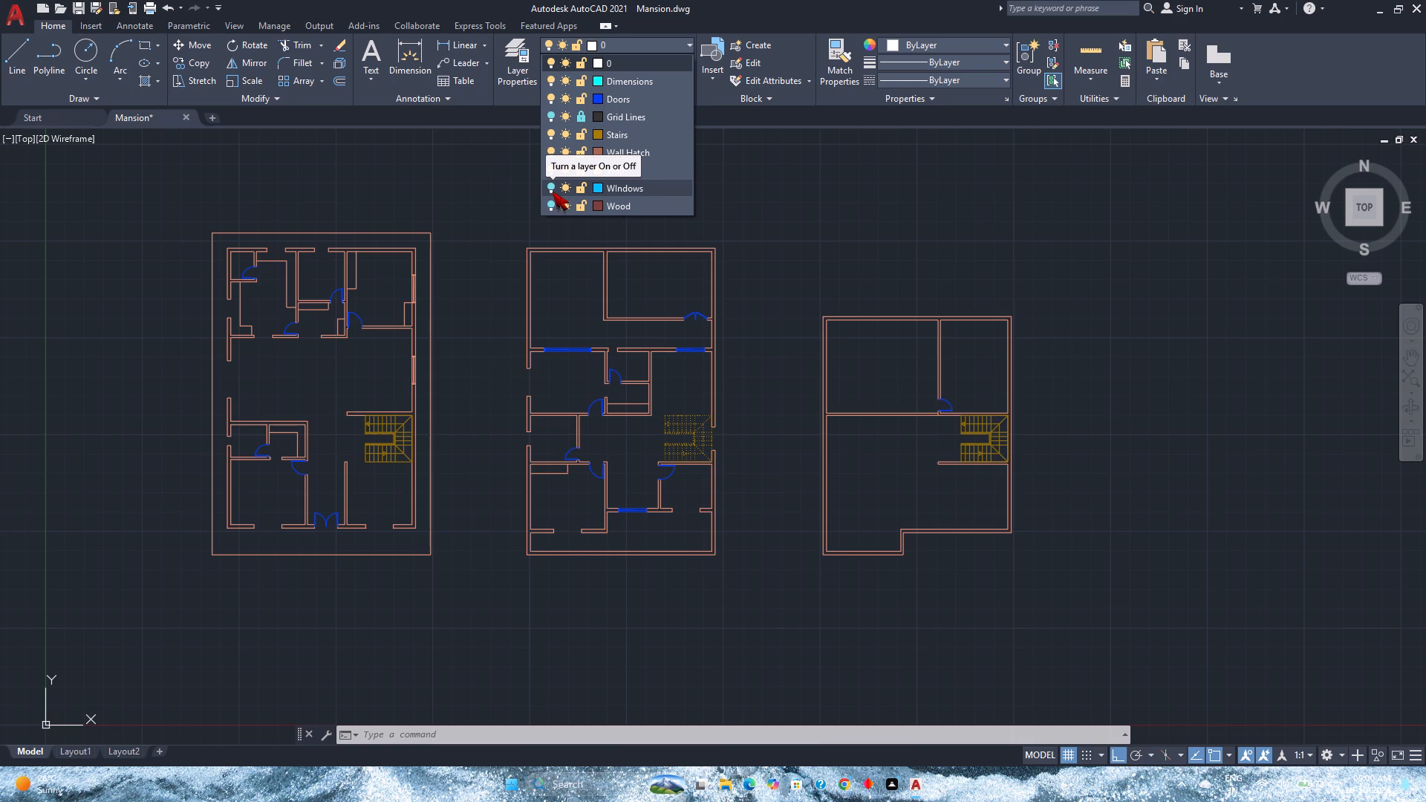
pyautogui.click(553, 189)
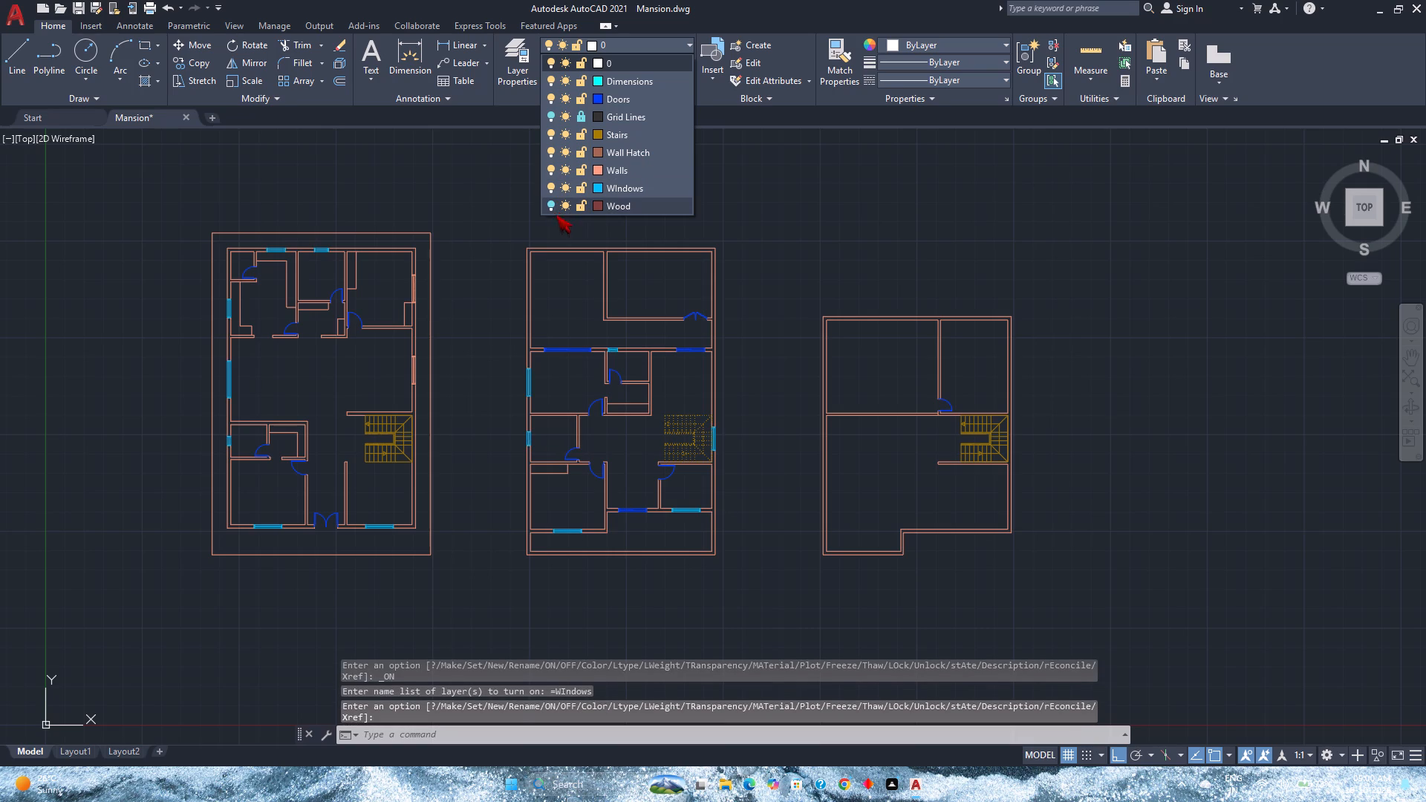
pyautogui.press('Escape')
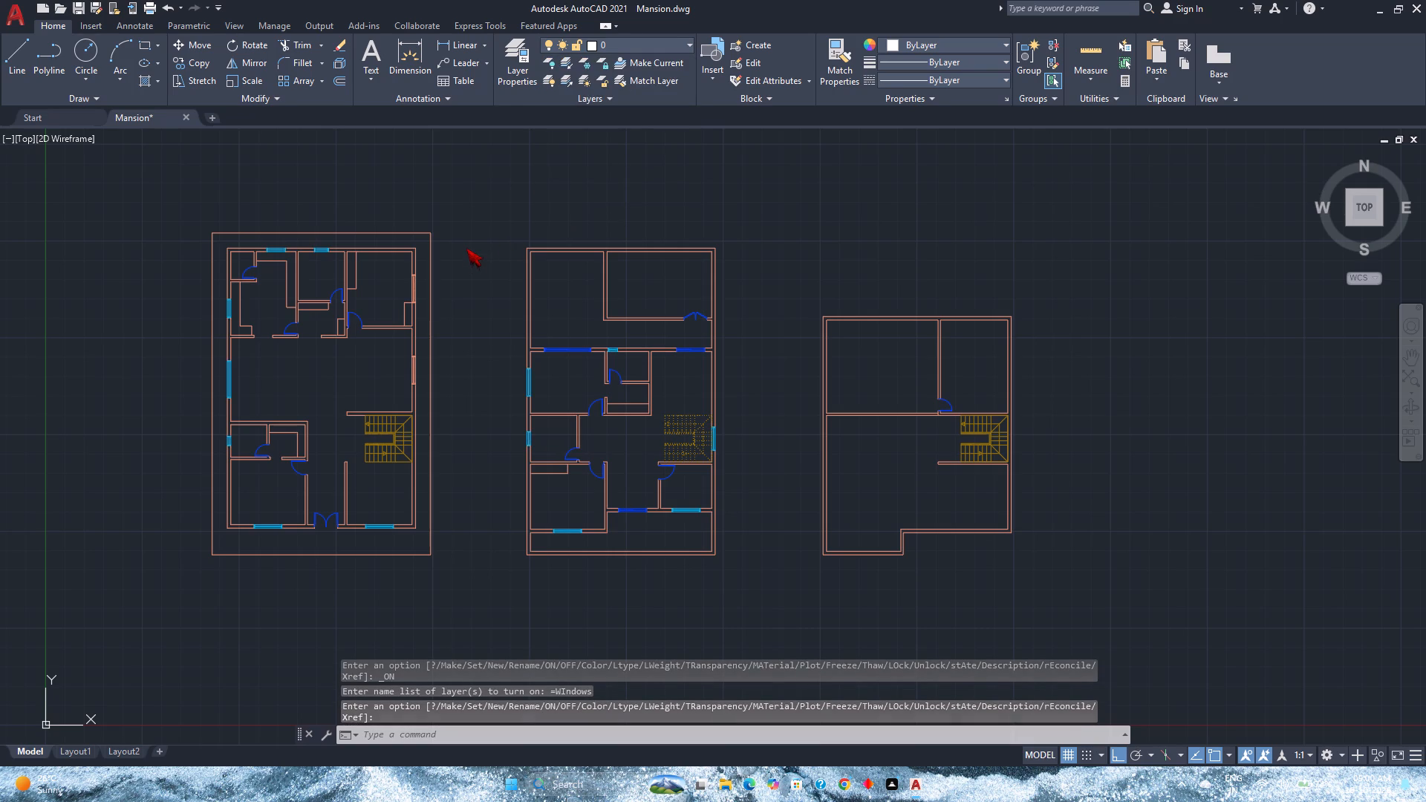
pyautogui.click(636, 39)
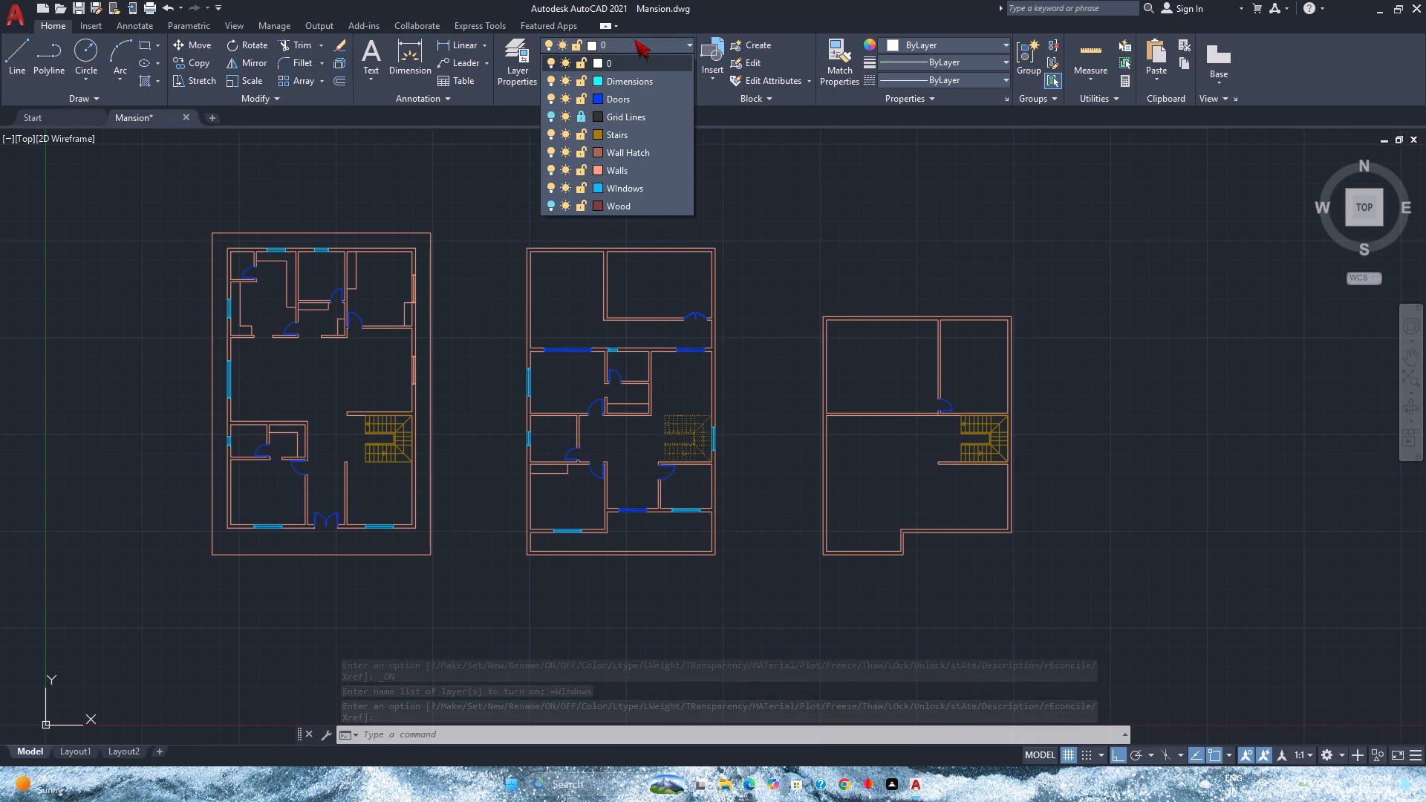
pyautogui.press('Escape')
# Examine the recoloured floor plans up close, especially the first plan's living area, stairs and small rooms.
pyautogui.moveTo(333, 373); pyautogui.dragTo(362, 346, button='middle')
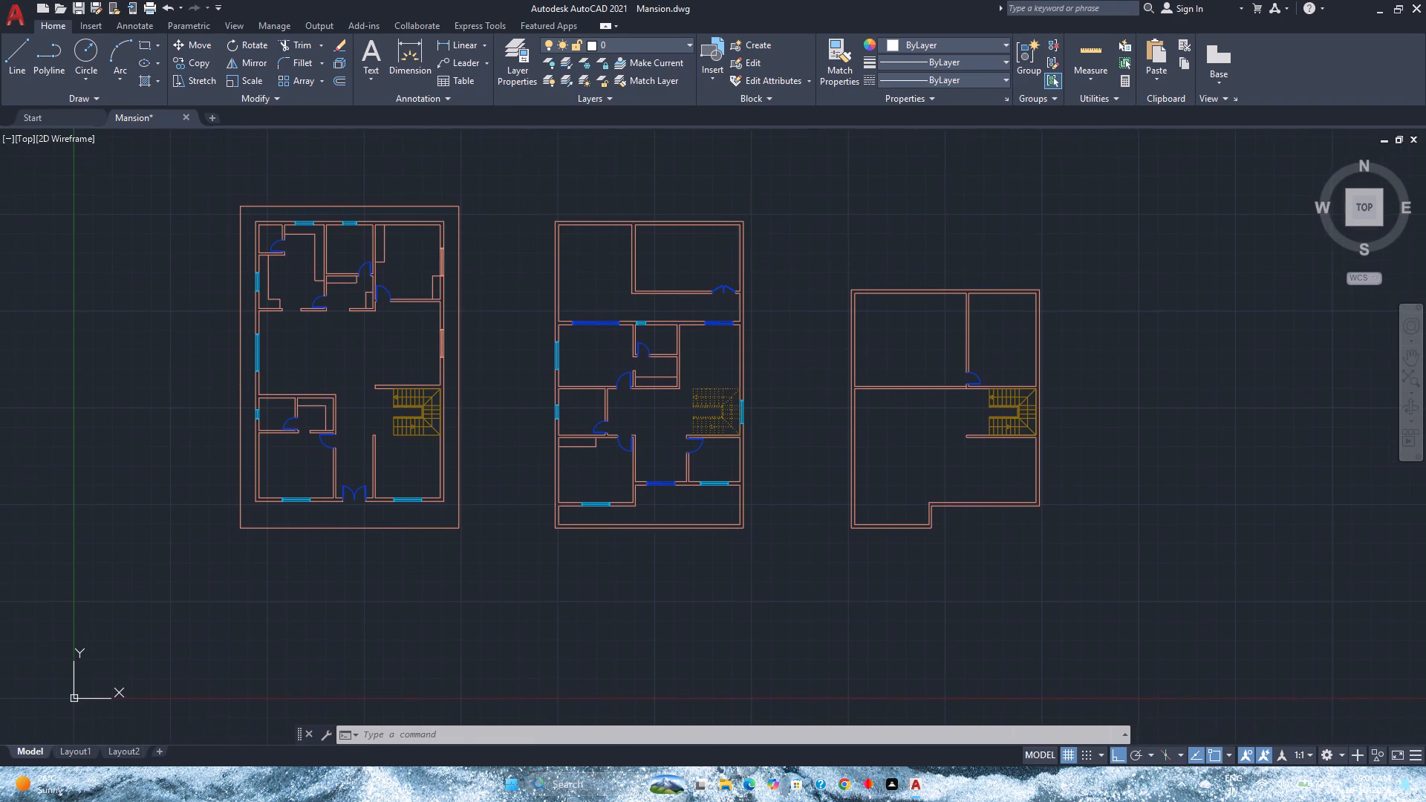
pyautogui.scroll(2, 362, 346)
pyautogui.moveTo(362, 346); pyautogui.dragTo(480, 358, button='middle')
pyautogui.middleClick(479, 358)
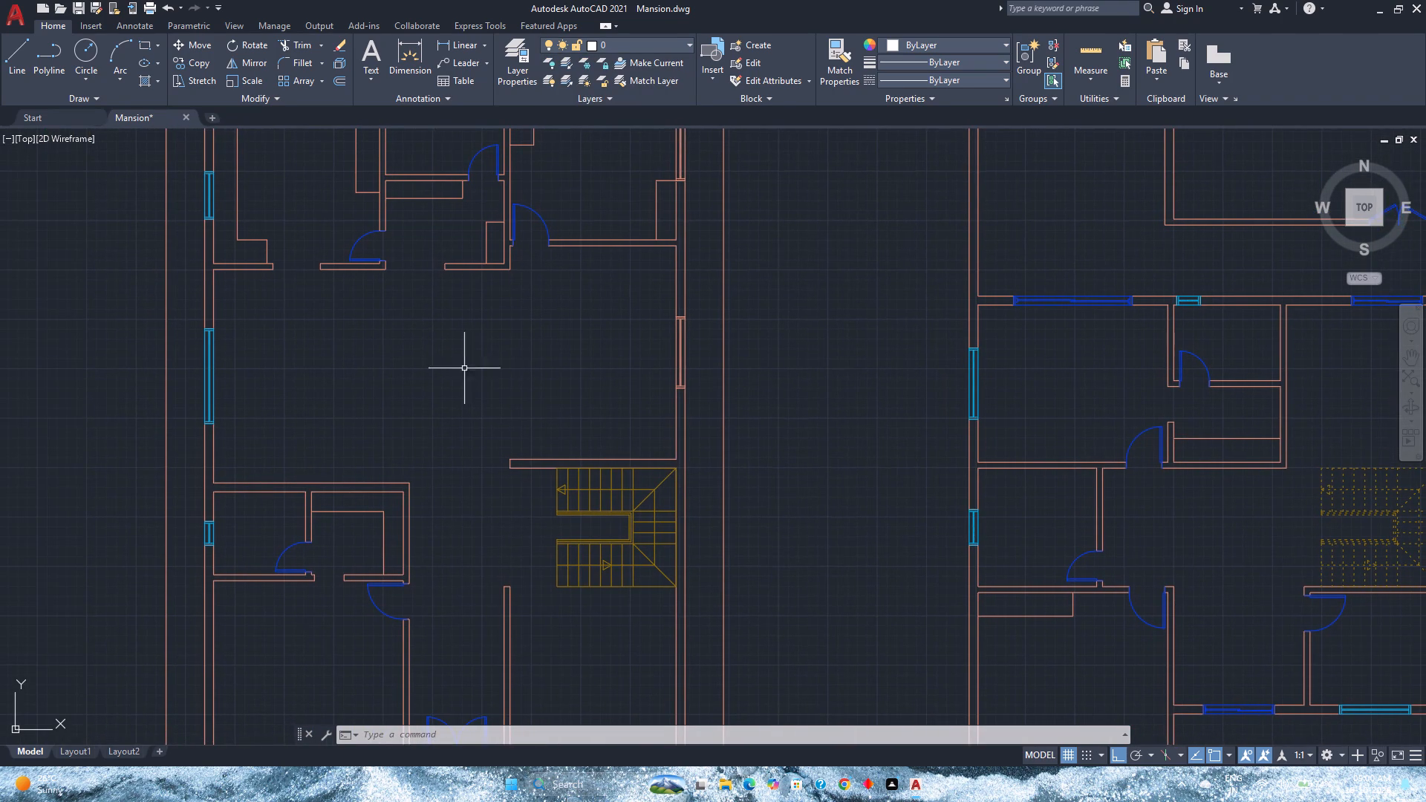
pyautogui.moveTo(445, 385); pyautogui.dragTo(446, 350, button='middle')
pyautogui.moveTo(322, 492); pyautogui.dragTo(320, 418, button='middle')
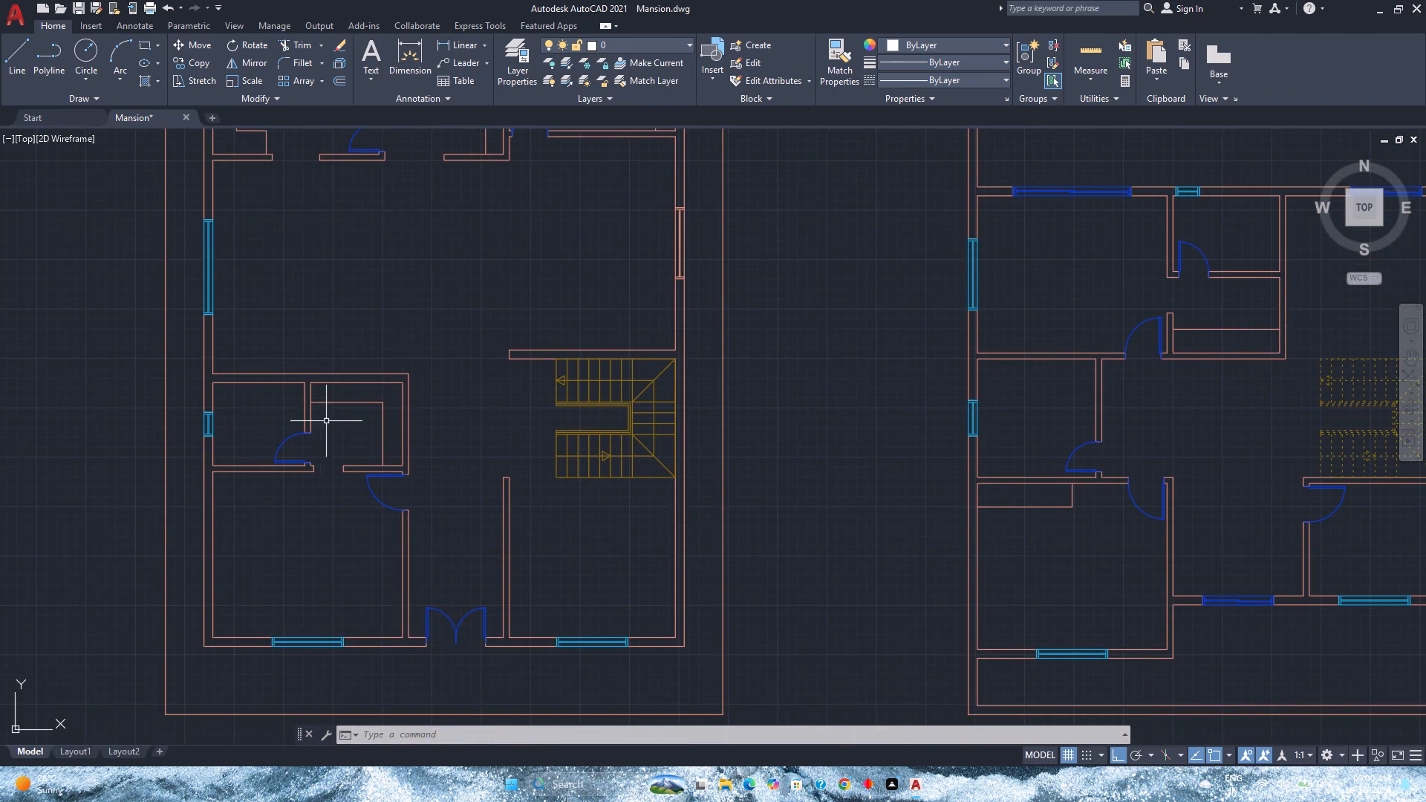
pyautogui.scroll(6, 318, 465)
pyautogui.scroll(-6, 307, 443)
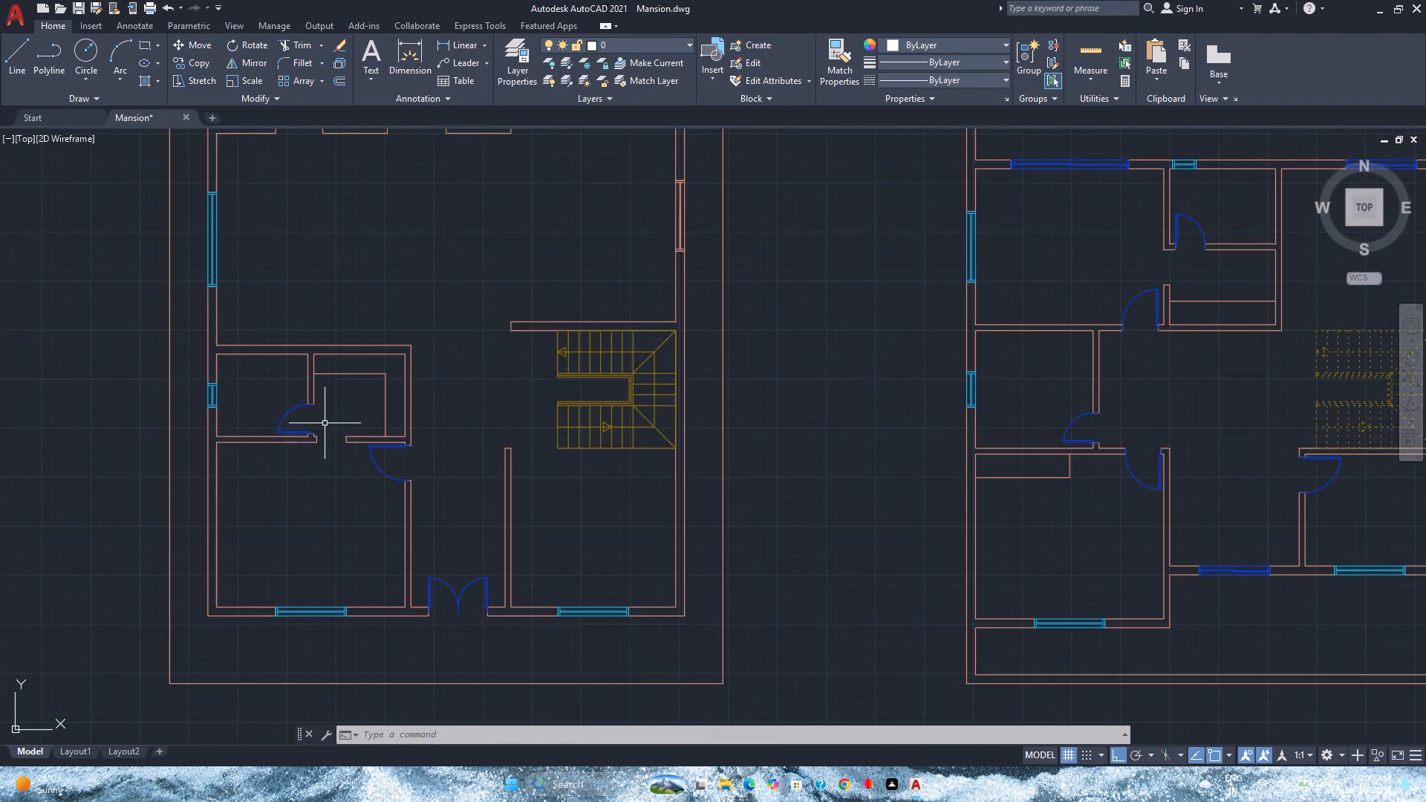
pyautogui.scroll(-2, 325, 423)
pyautogui.middleClick(325, 423)
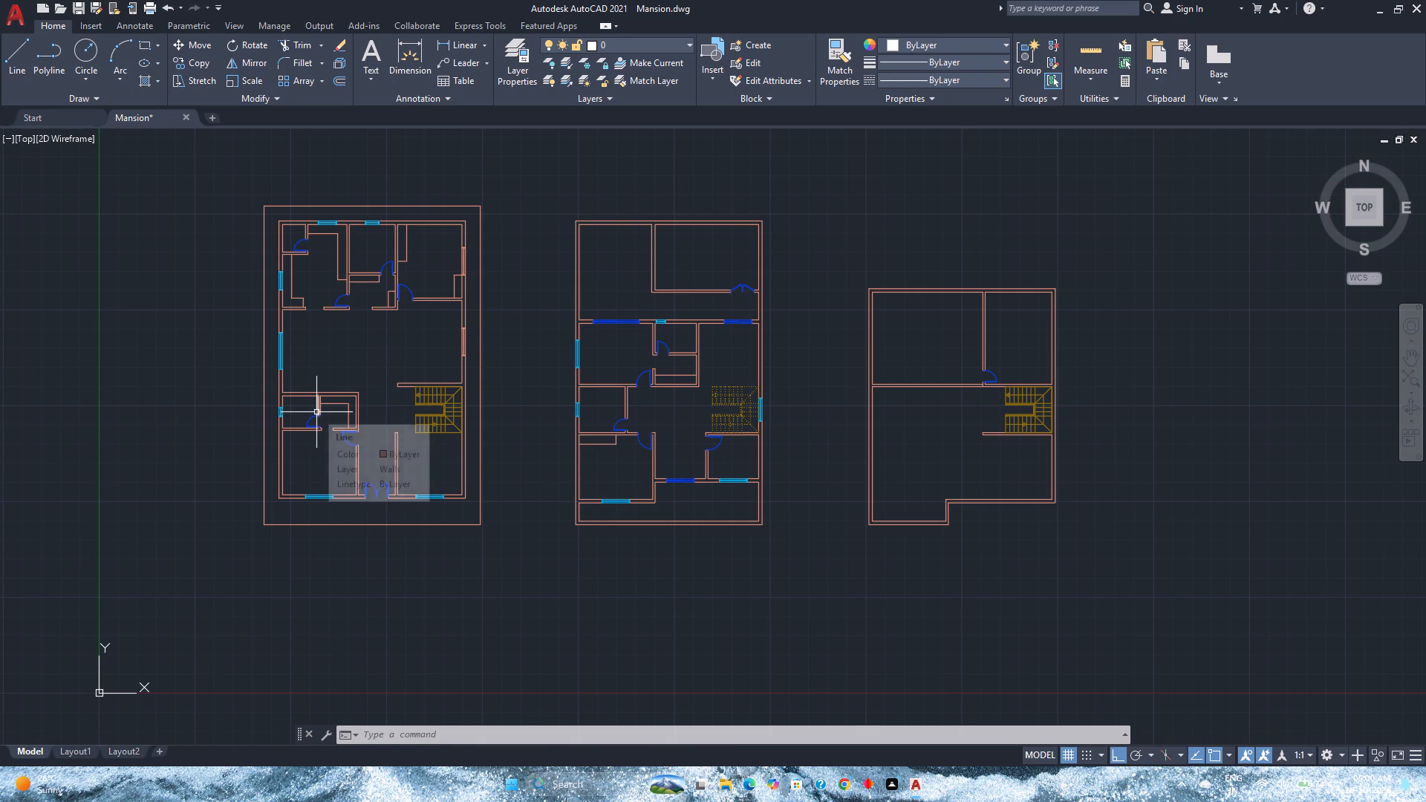
# Browse the recent documents on the Start page for CAD block drawings.
pyautogui.click(82, 114)
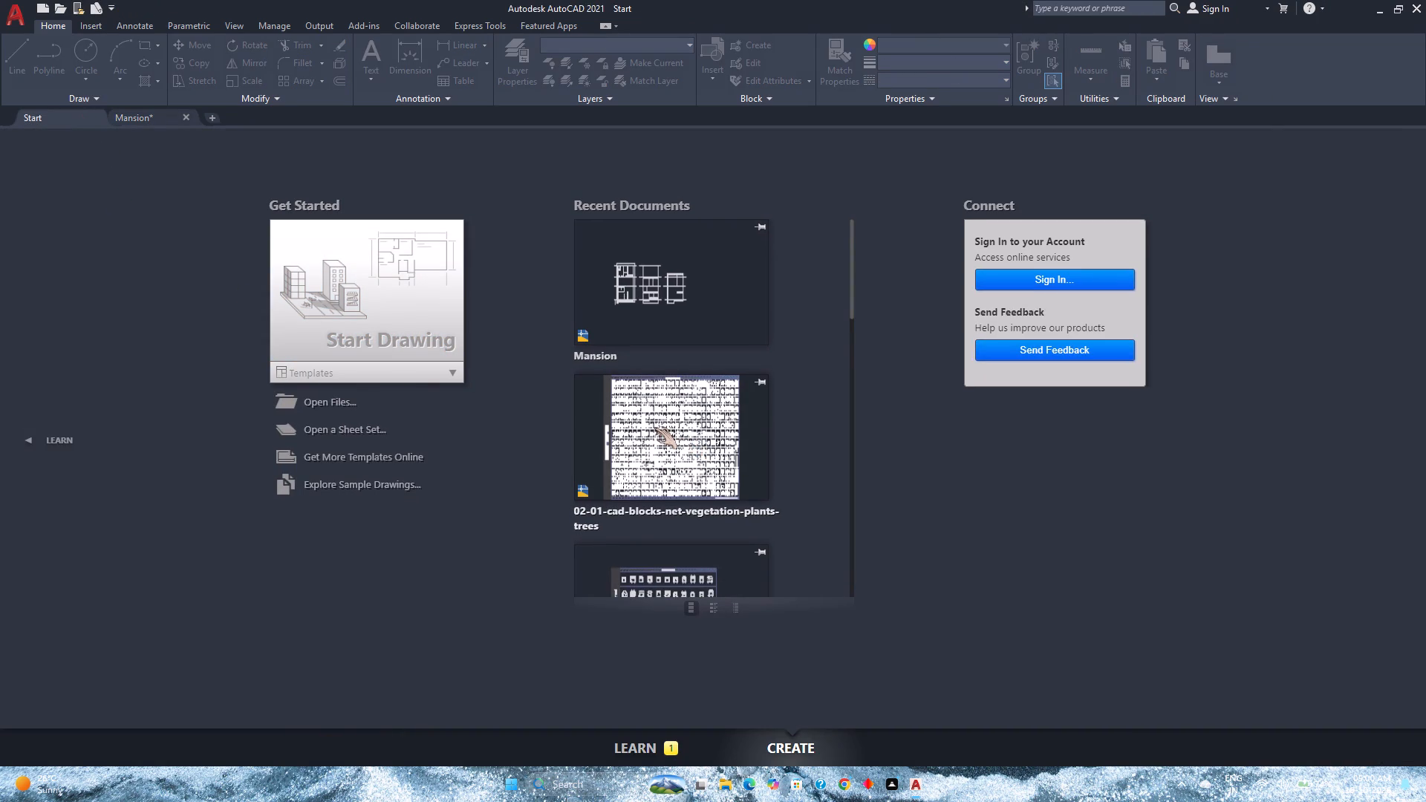
pyautogui.scroll(-6, 654, 427)
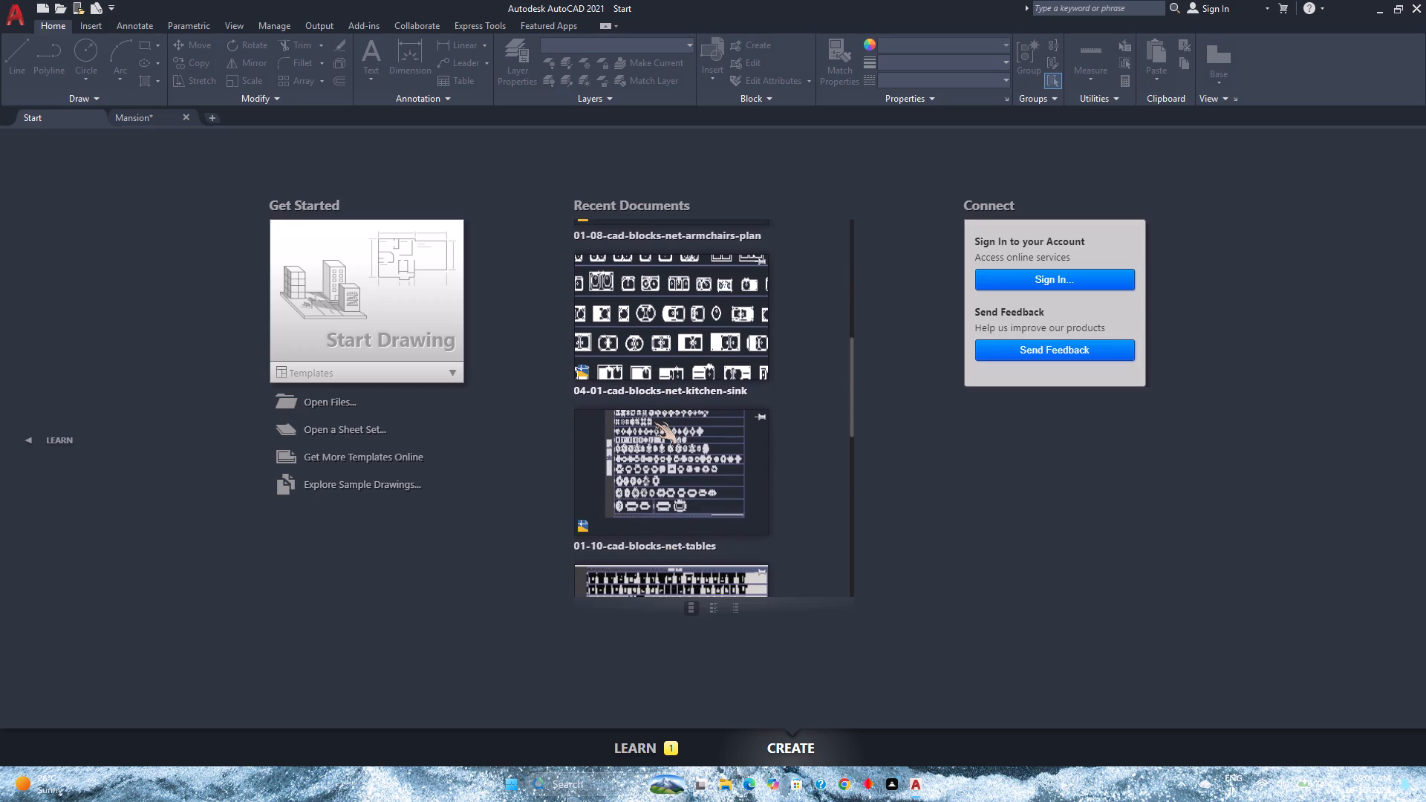
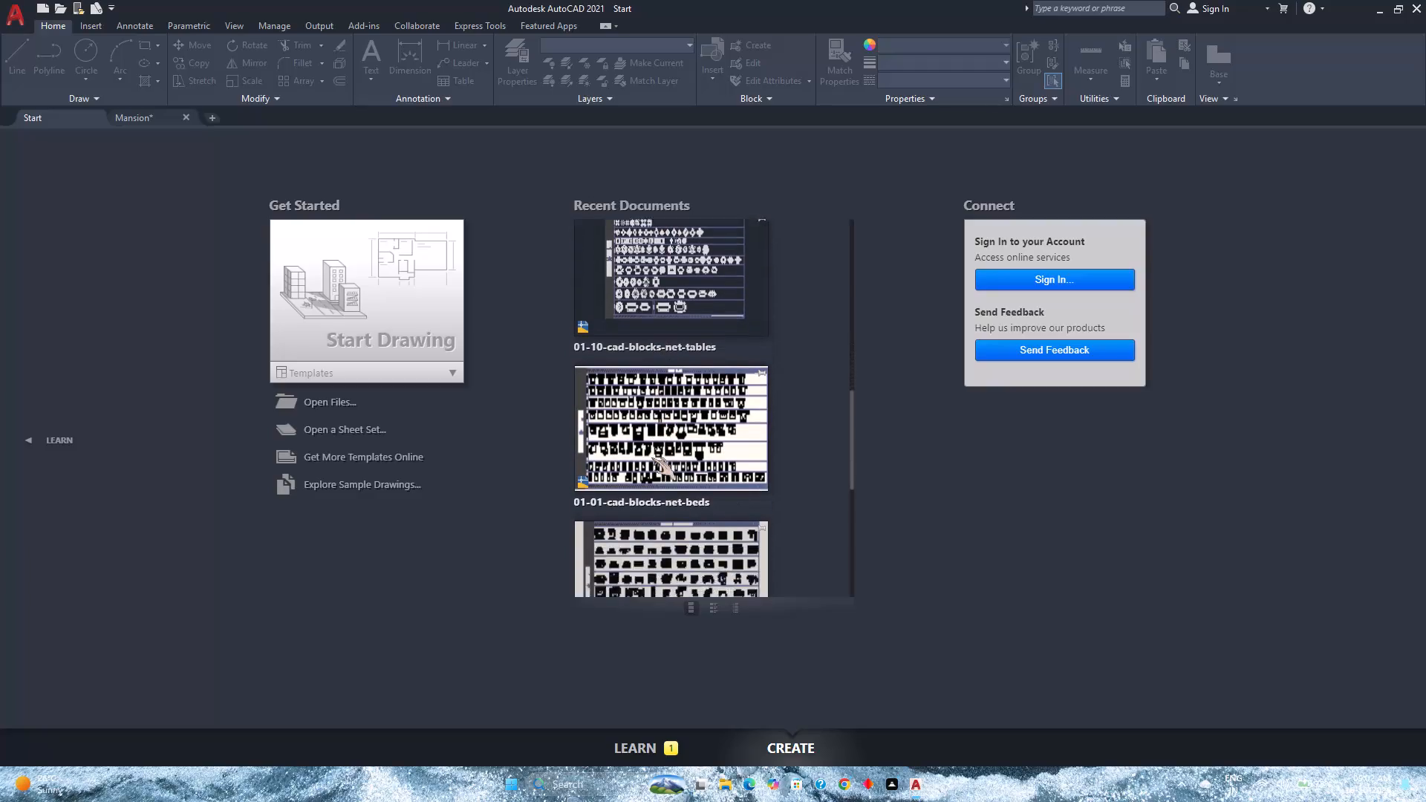
# Open the recent drawing 01-01-cad-blocks-net-beds.
pyautogui.scroll(-2, 661, 437)
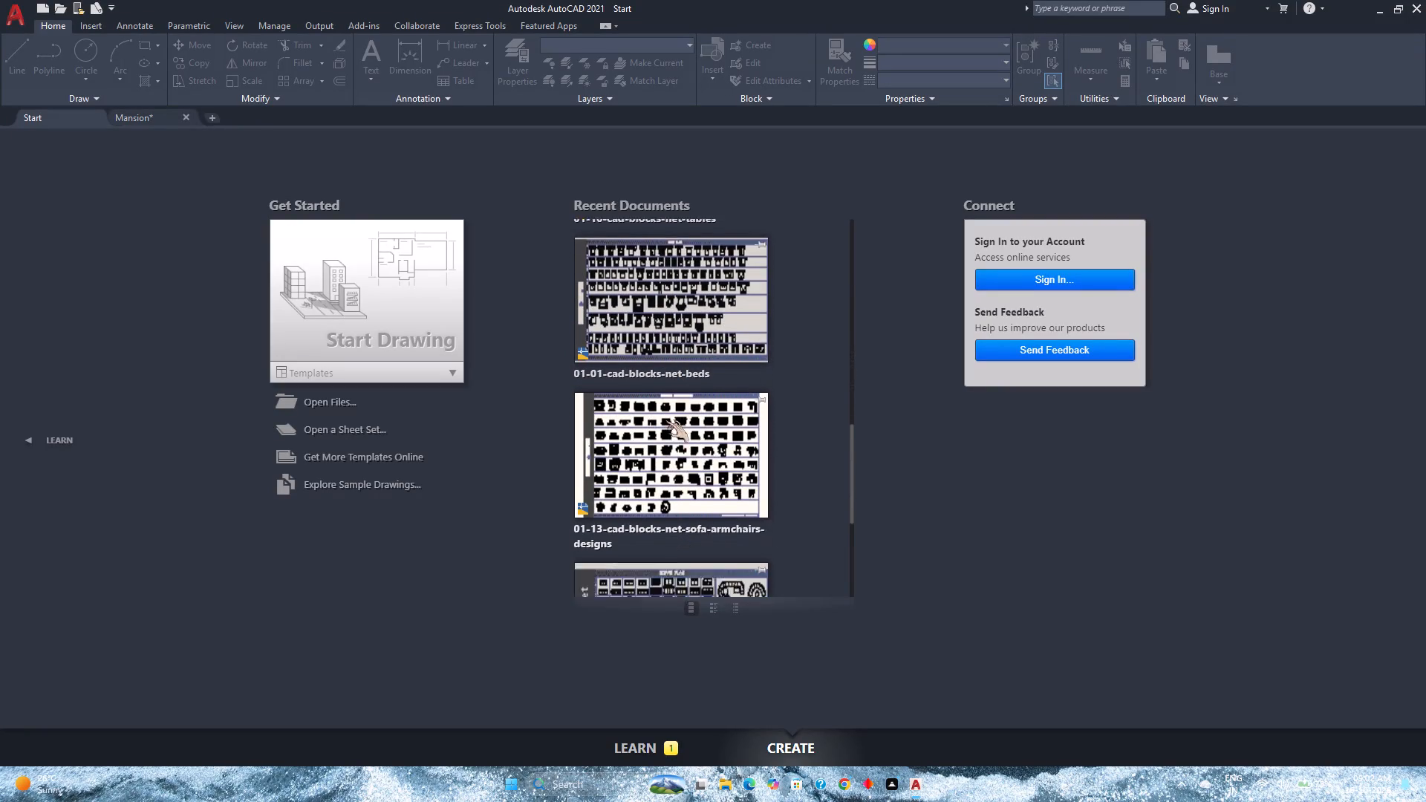
pyautogui.click(699, 286)
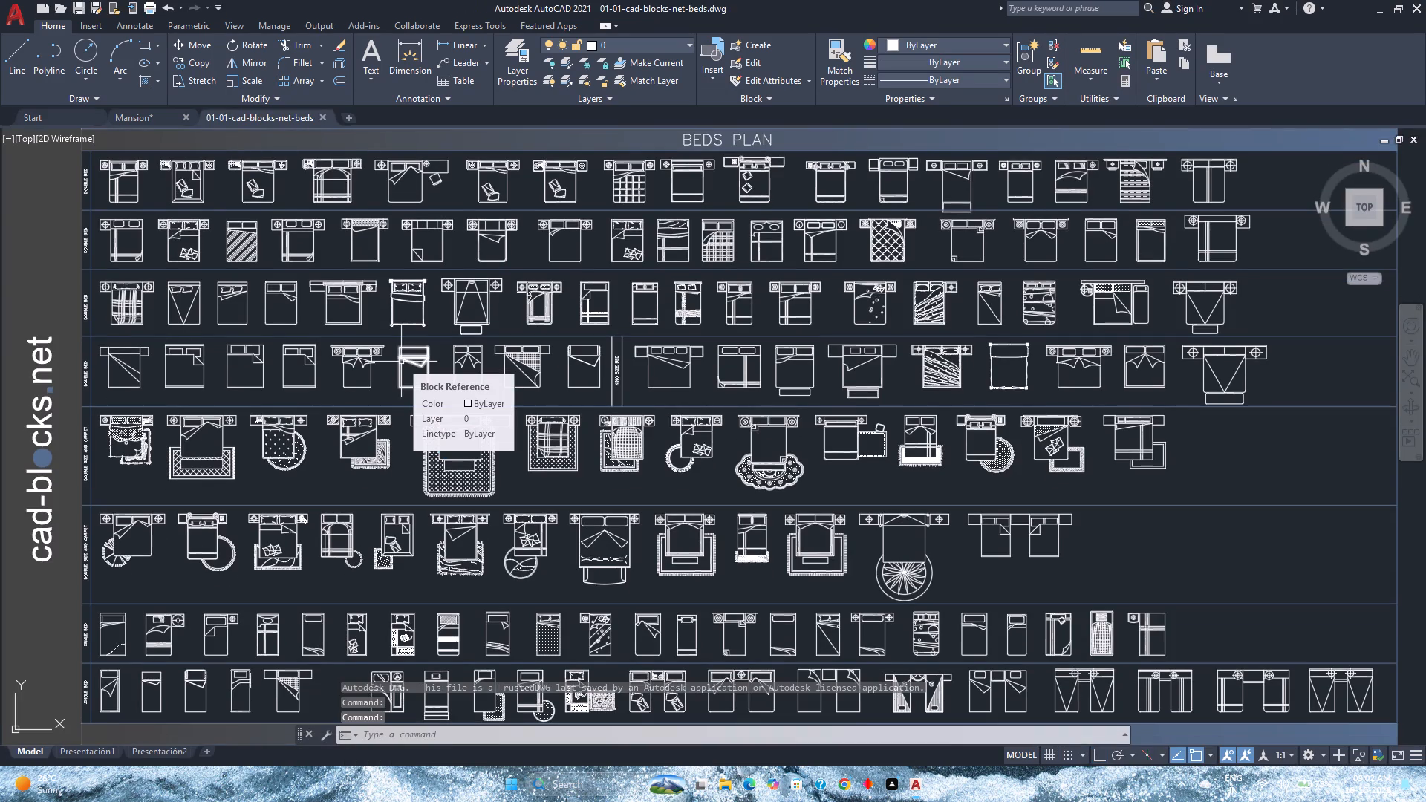
# Copy the double bed block with two bedside lamps and a fringed, wavy-patterned carpet from the lower Double Size and Carpet row.
pyautogui.scroll(-1, 479, 505)
pyautogui.scroll(2, 475, 535)
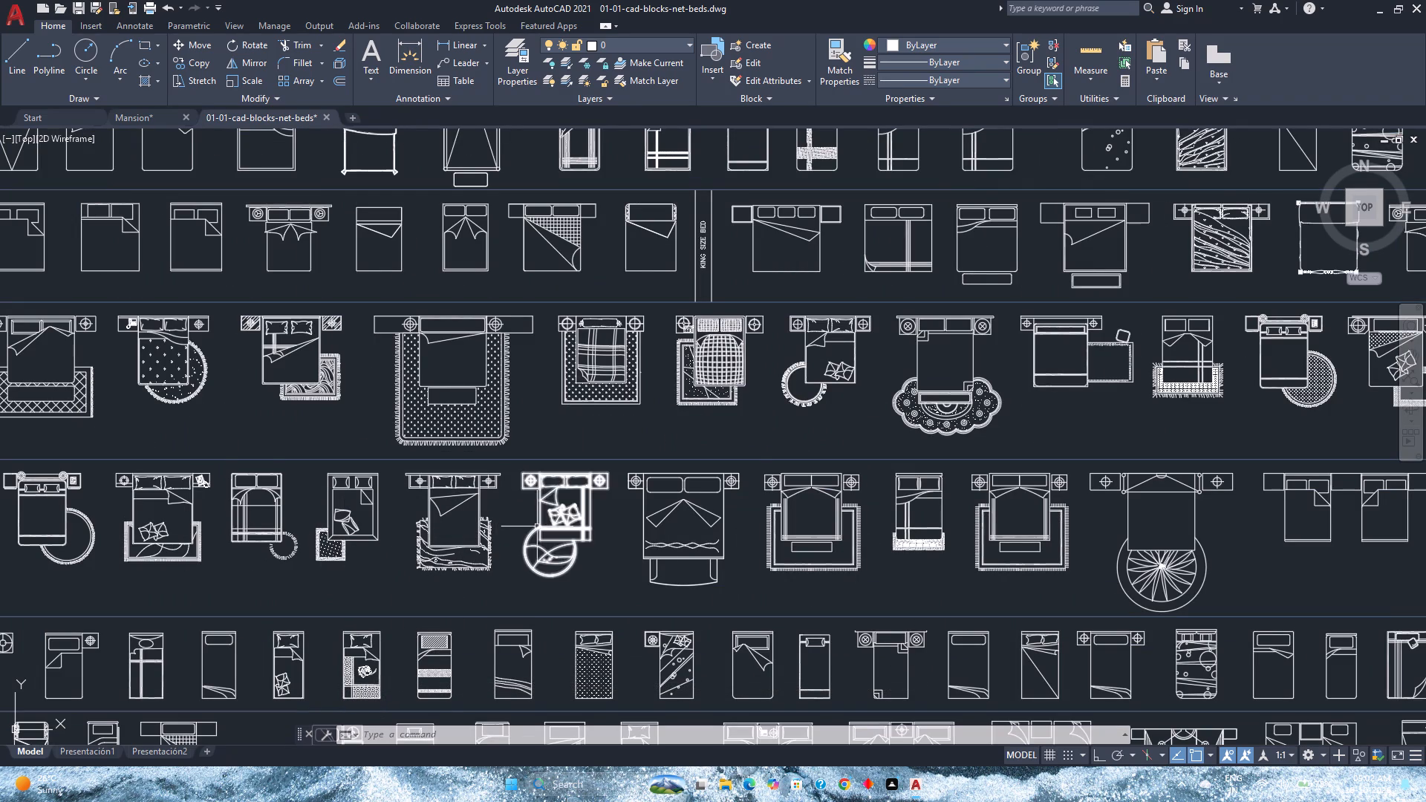
pyautogui.click(482, 531)
pyautogui.scroll(-1, 482, 529)
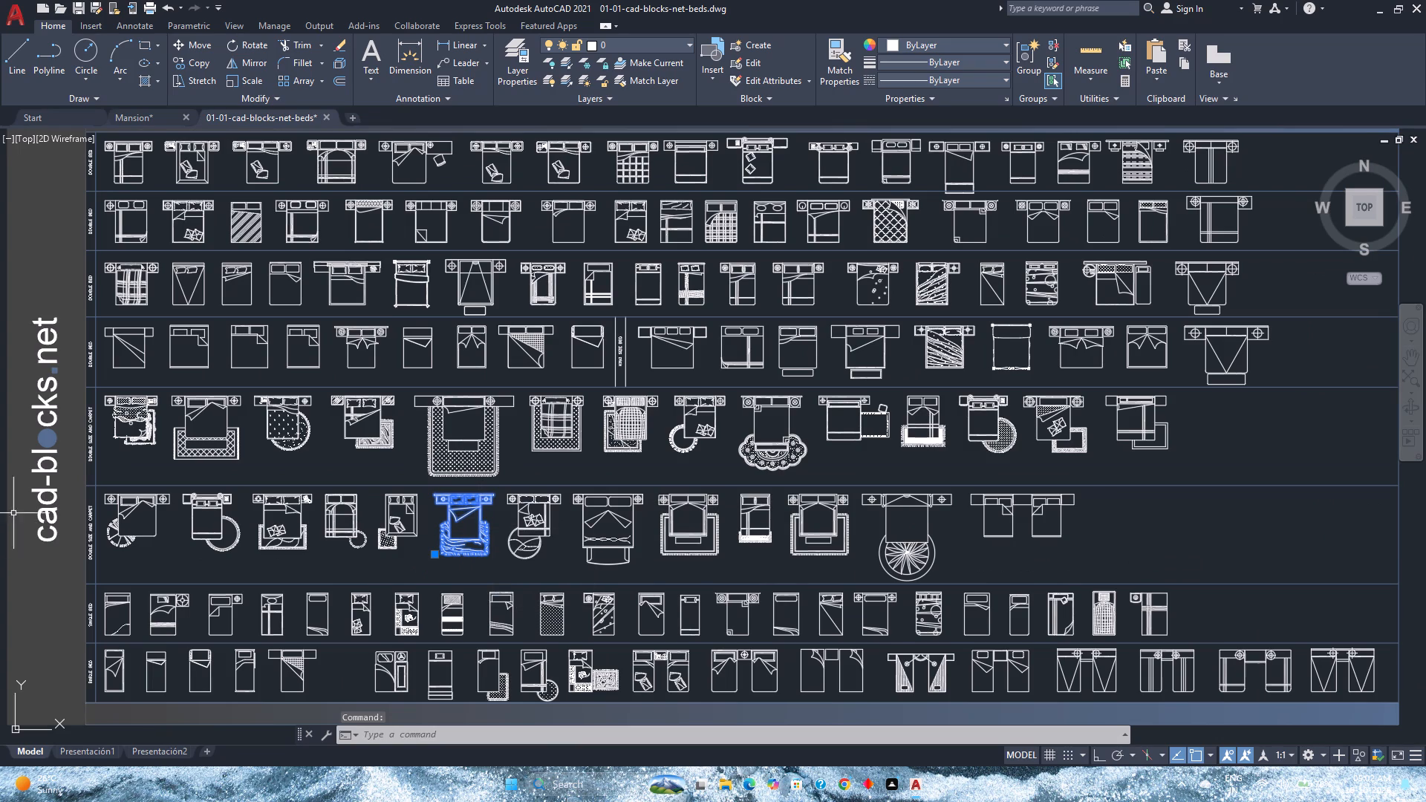
pyautogui.scroll(3, 76, 533)
pyautogui.scroll(-1, 154, 524)
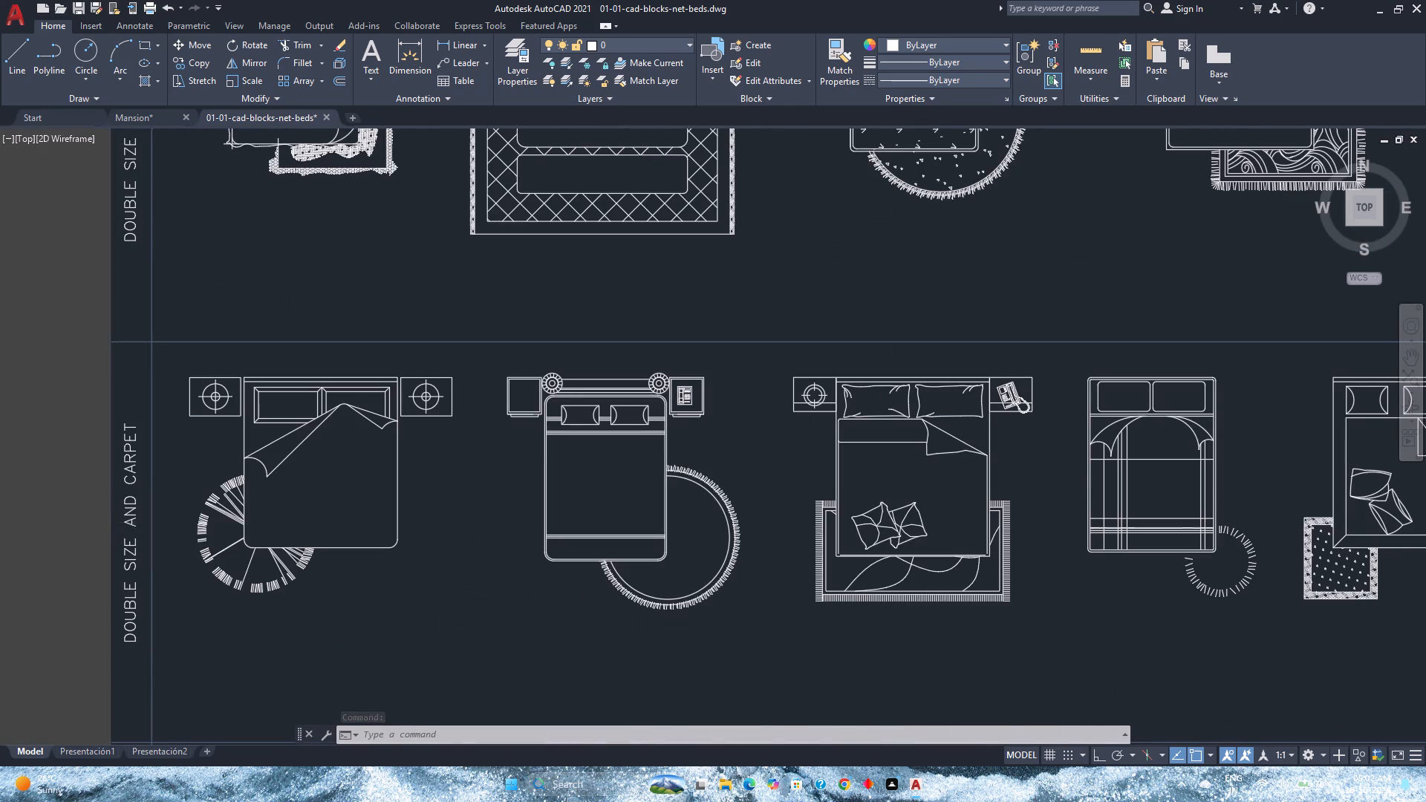
pyautogui.scroll(-1, 154, 524)
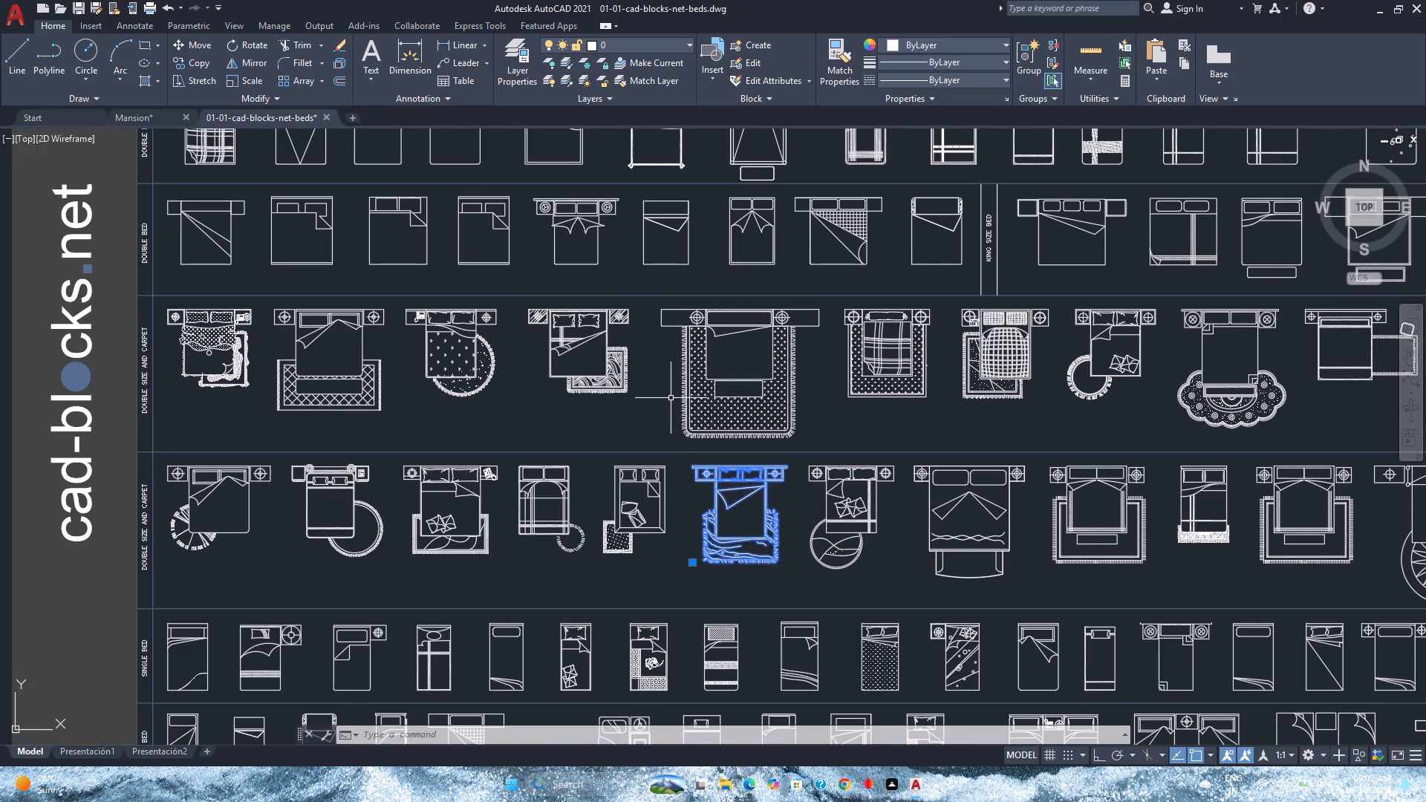
pyautogui.moveTo(1055, 392); pyautogui.dragTo(830, 424, button='middle')
pyautogui.middleClick(830, 424)
pyautogui.scroll(-1, 830, 424)
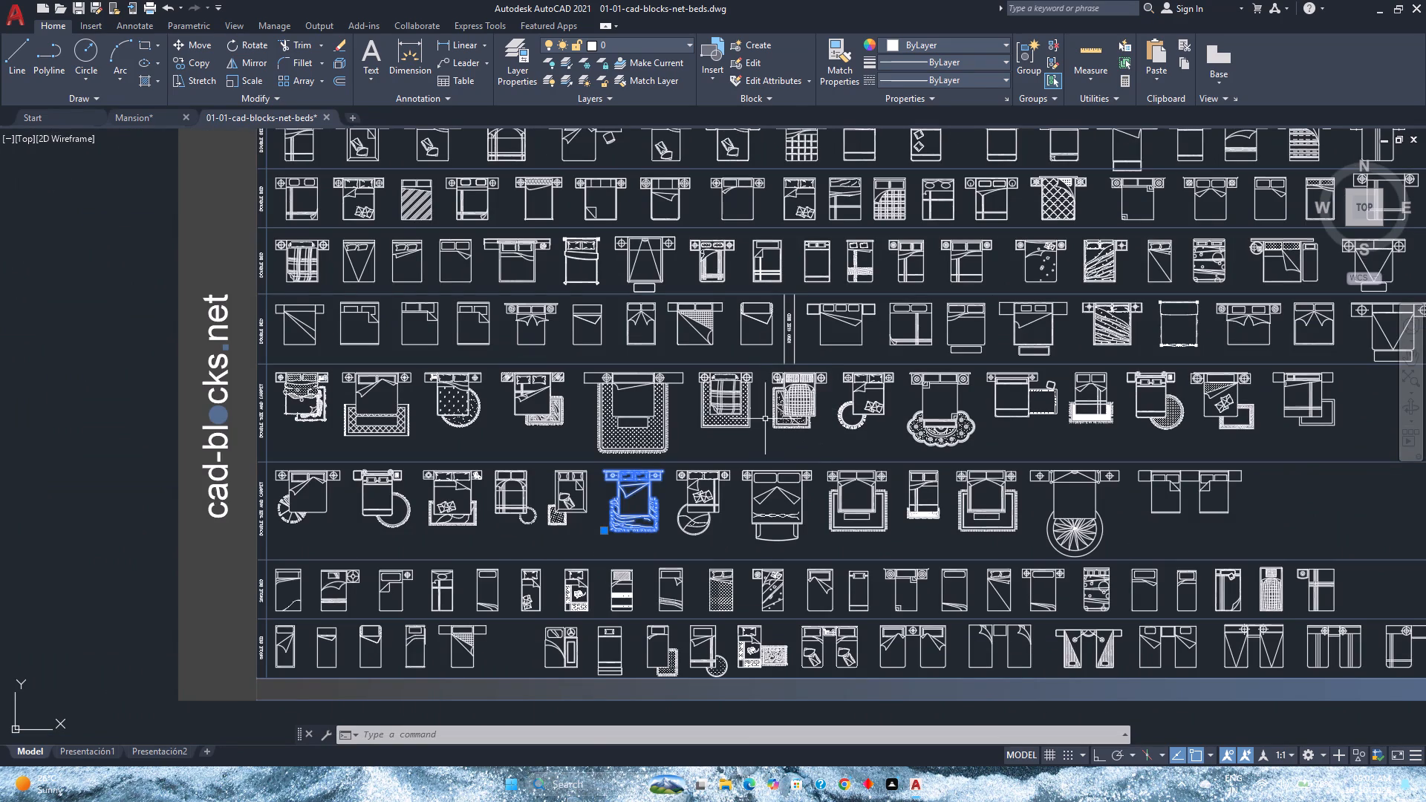
pyautogui.scroll(2, 644, 505)
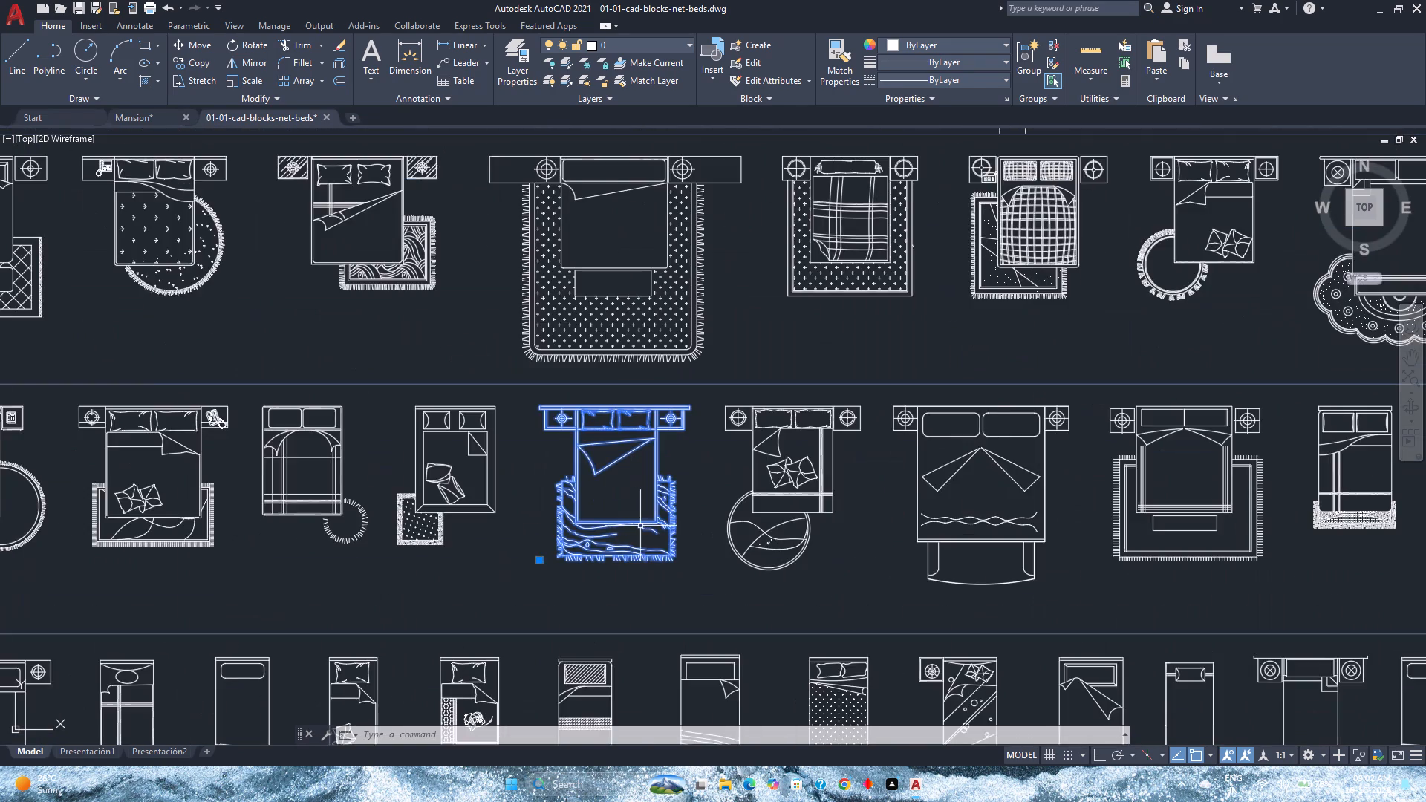
pyautogui.scroll(2, 636, 524)
pyautogui.moveTo(635, 522); pyautogui.dragTo(656, 495, button='middle')
pyautogui.scroll(-1, 624, 494)
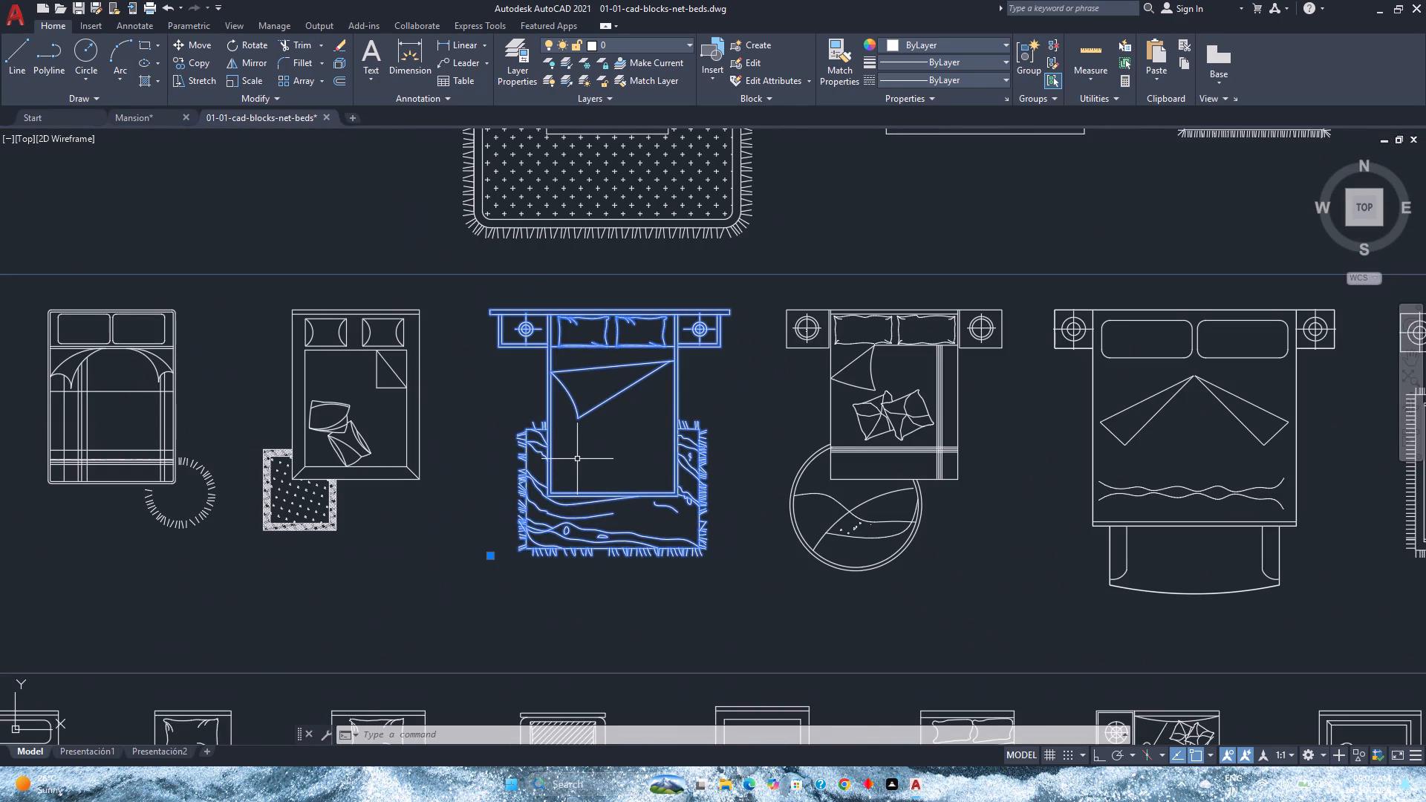
pyautogui.hotkey('ctrl', 'c')
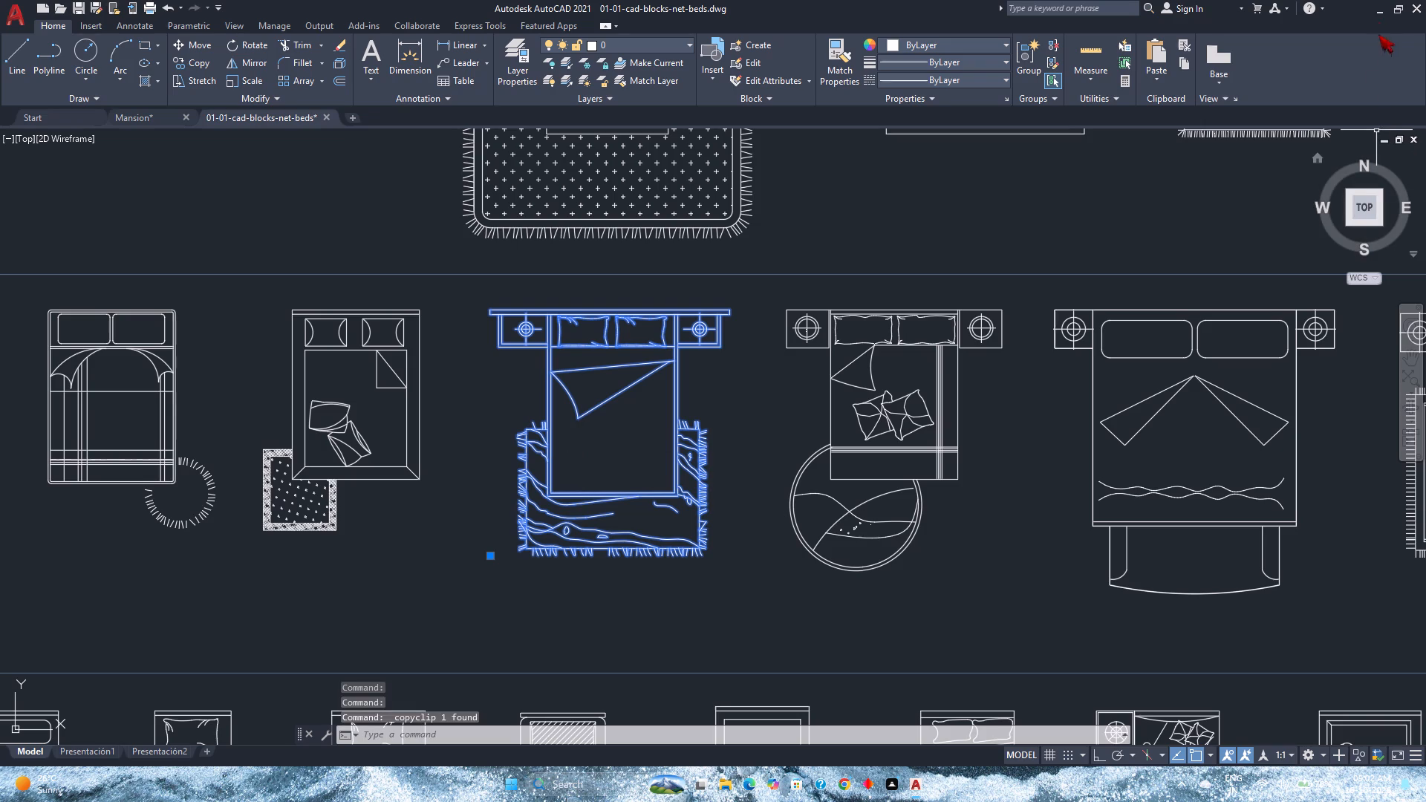
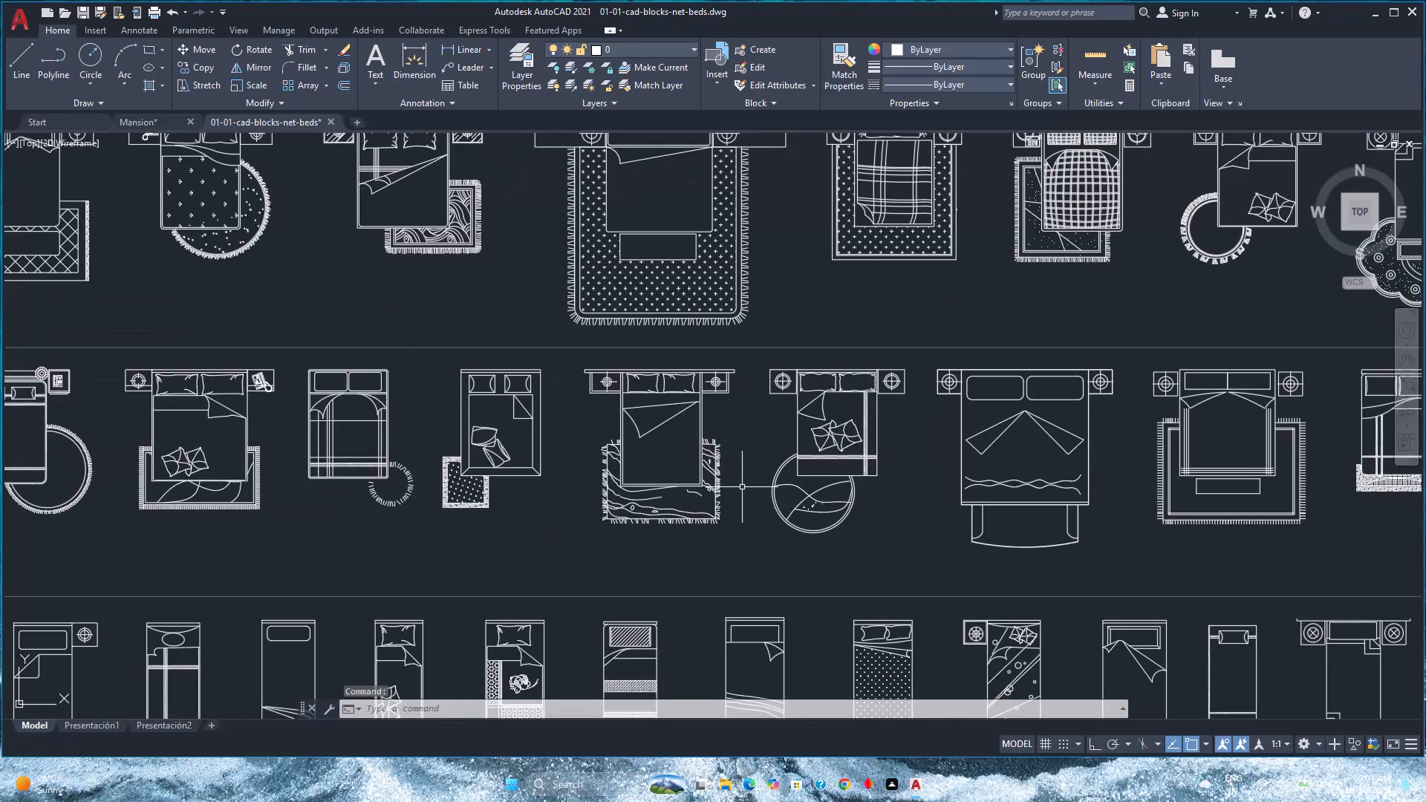
# Examine the Double Size and Carpet bed blocks in the library, comparing the large dotted-carpet bed and the plaid bed as candidates.
pyautogui.moveTo(742, 487); pyautogui.dragTo(731, 489, button='middle')
pyautogui.middleClick(697, 492)
pyautogui.scroll(-1, 696, 492)
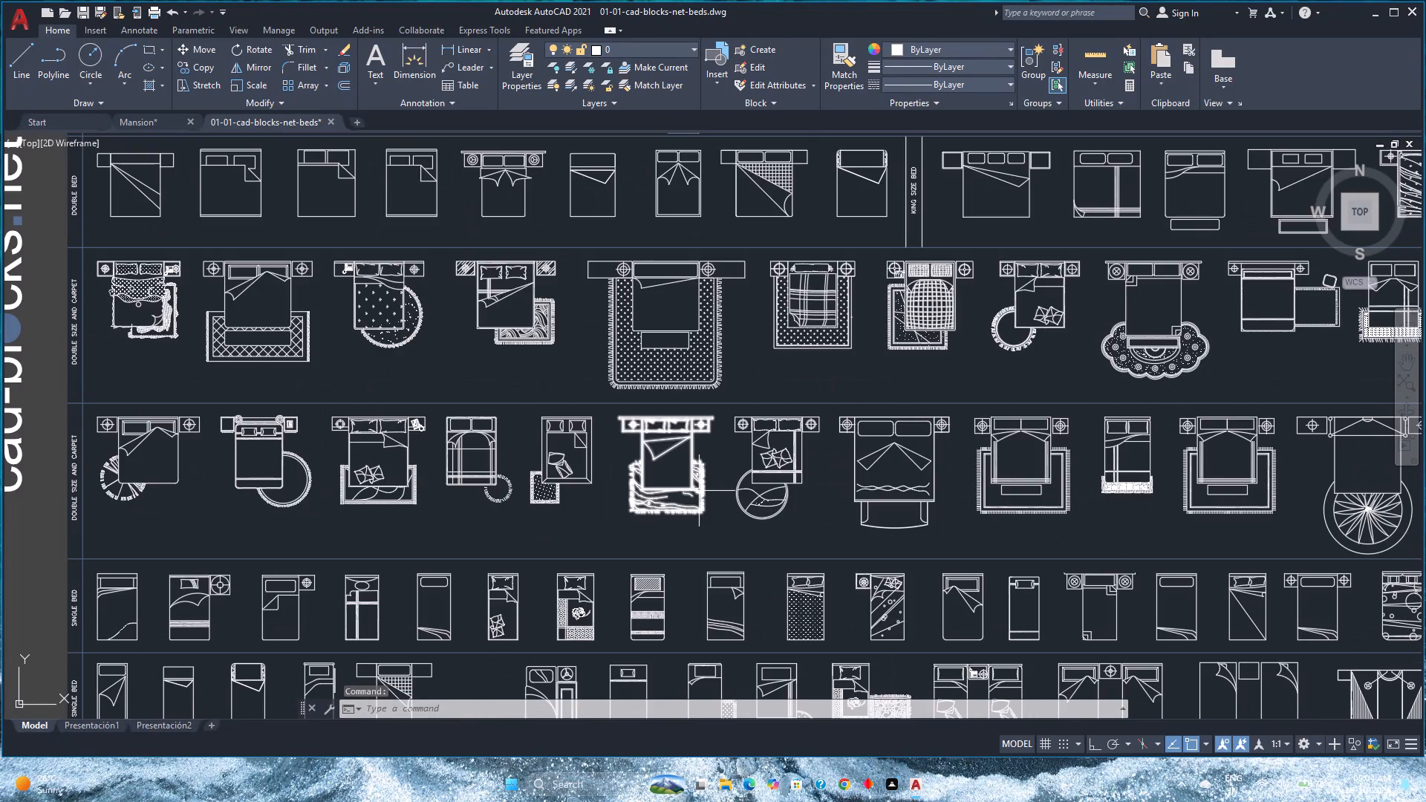
pyautogui.scroll(-1, 652, 485)
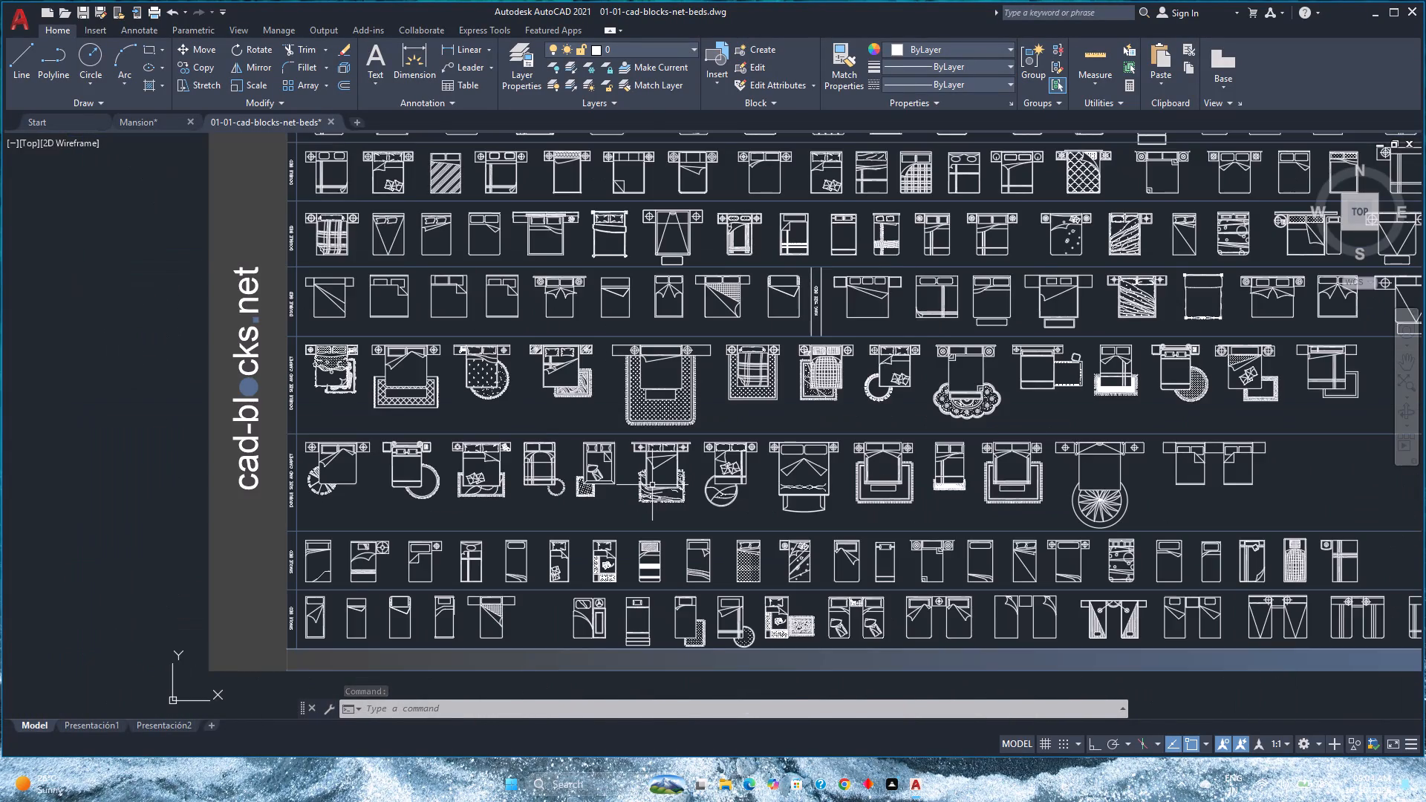
pyautogui.scroll(1, 652, 485)
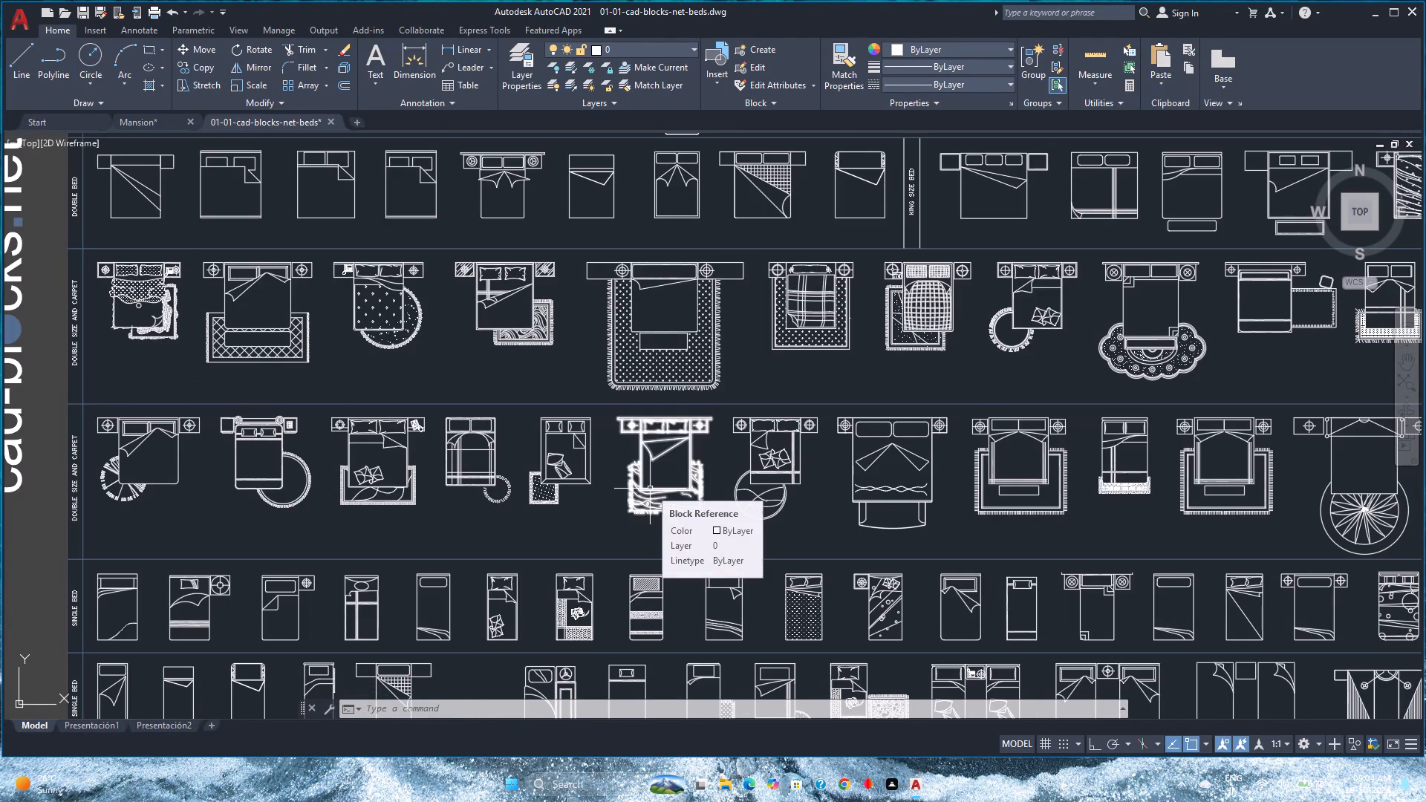
pyautogui.click(688, 371)
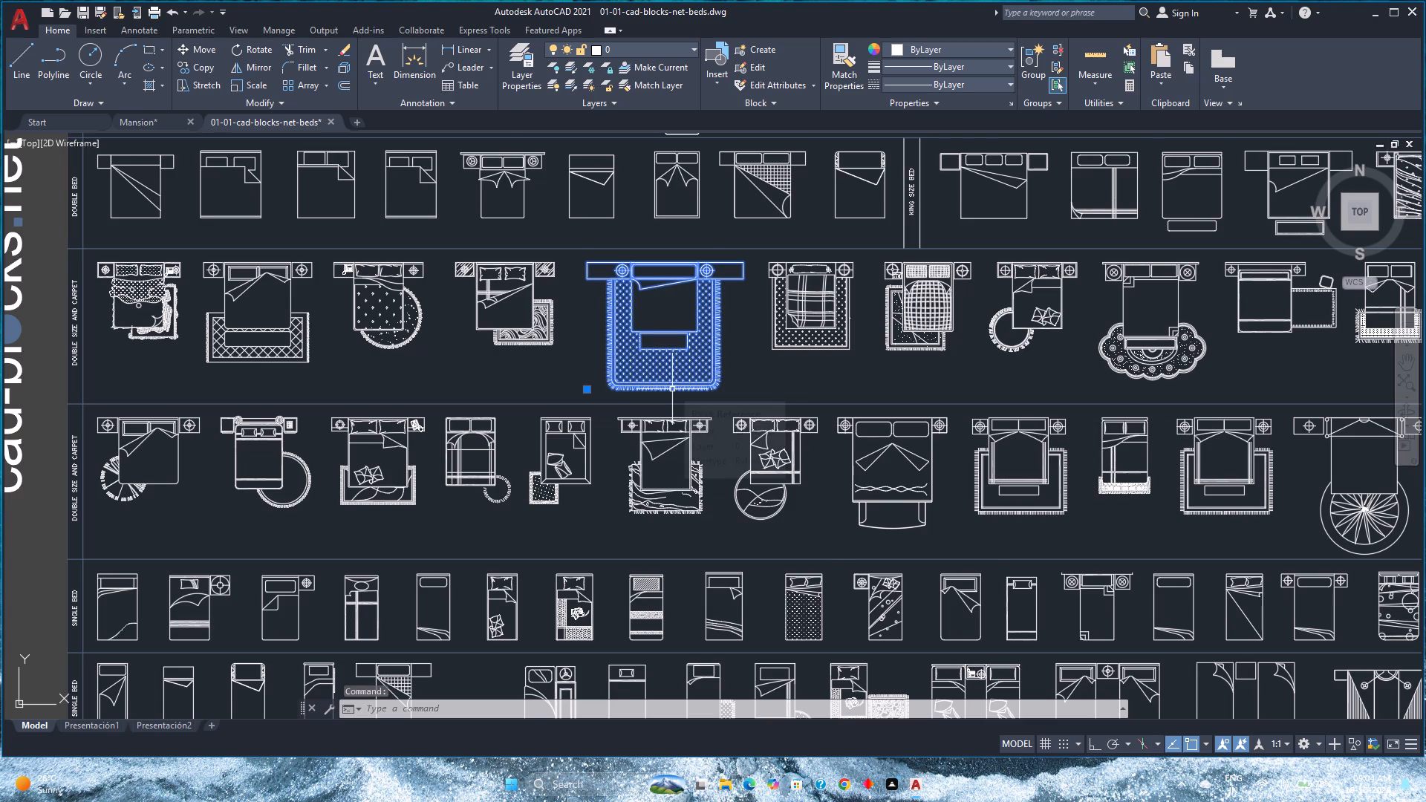
pyautogui.scroll(-1, 672, 389)
pyautogui.moveTo(672, 389); pyautogui.dragTo(497, 448, button='middle')
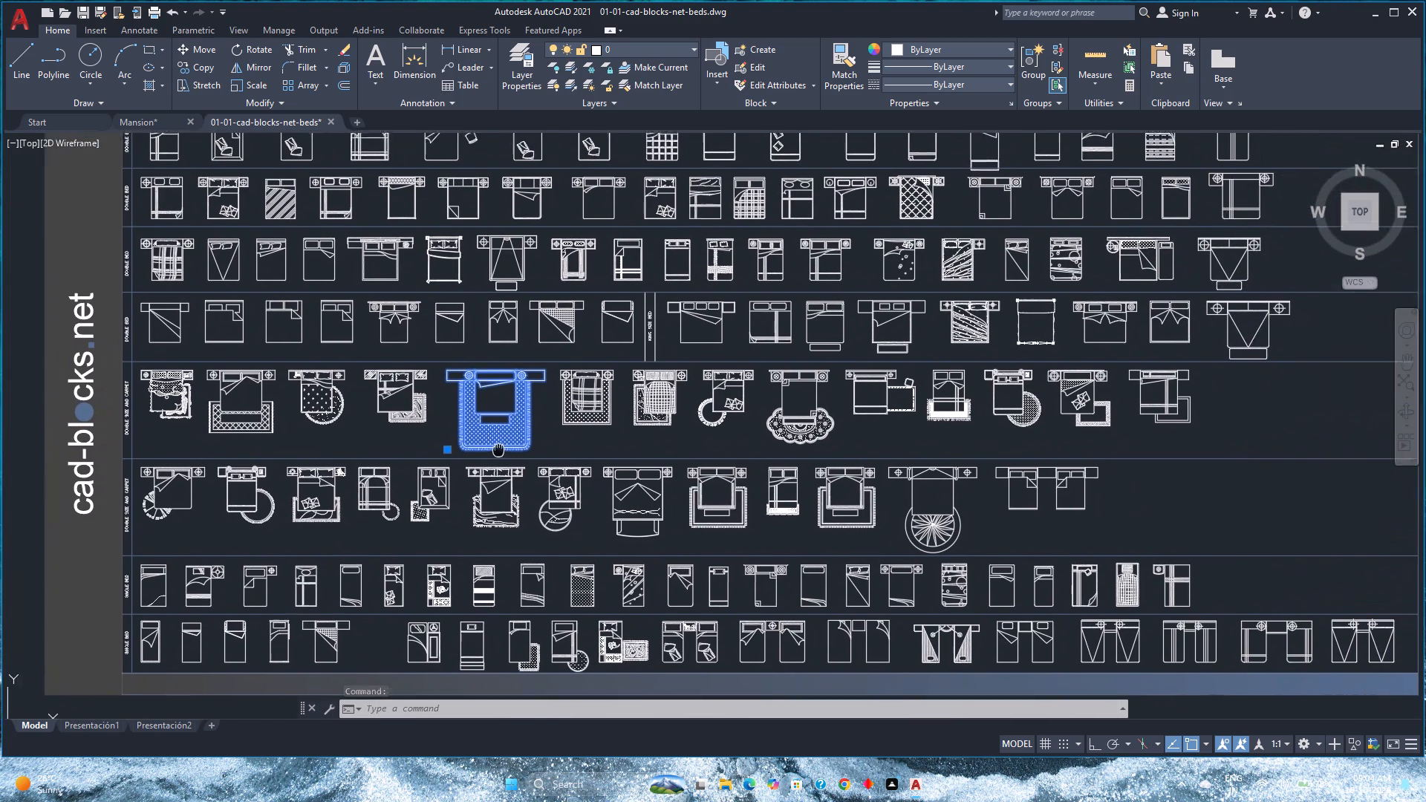
pyautogui.moveTo(497, 448); pyautogui.dragTo(414, 447, button='middle')
pyautogui.middleClick(414, 447)
pyautogui.middleClick(412, 448)
pyautogui.moveTo(408, 449); pyautogui.dragTo(400, 449, button='middle')
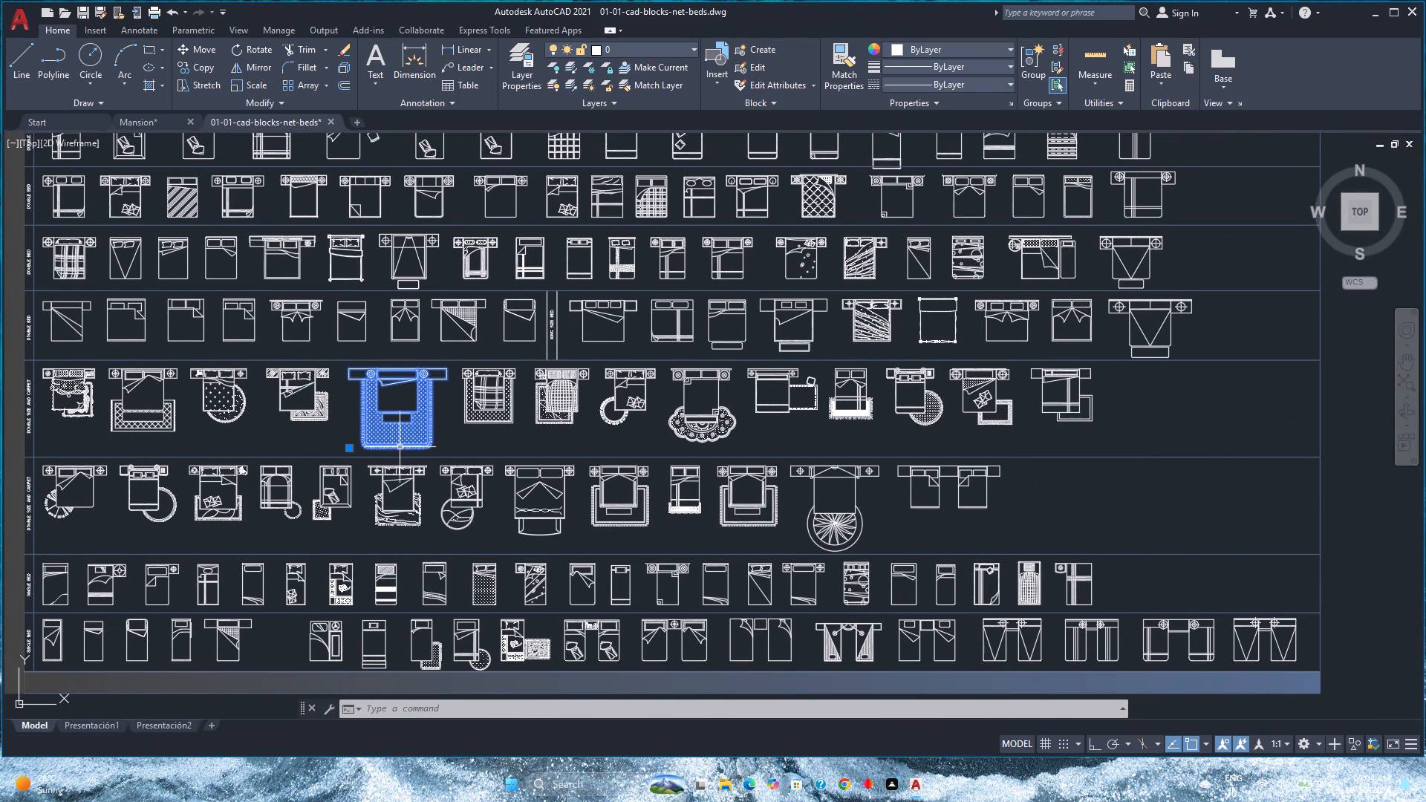
pyautogui.scroll(-1, 578, 408)
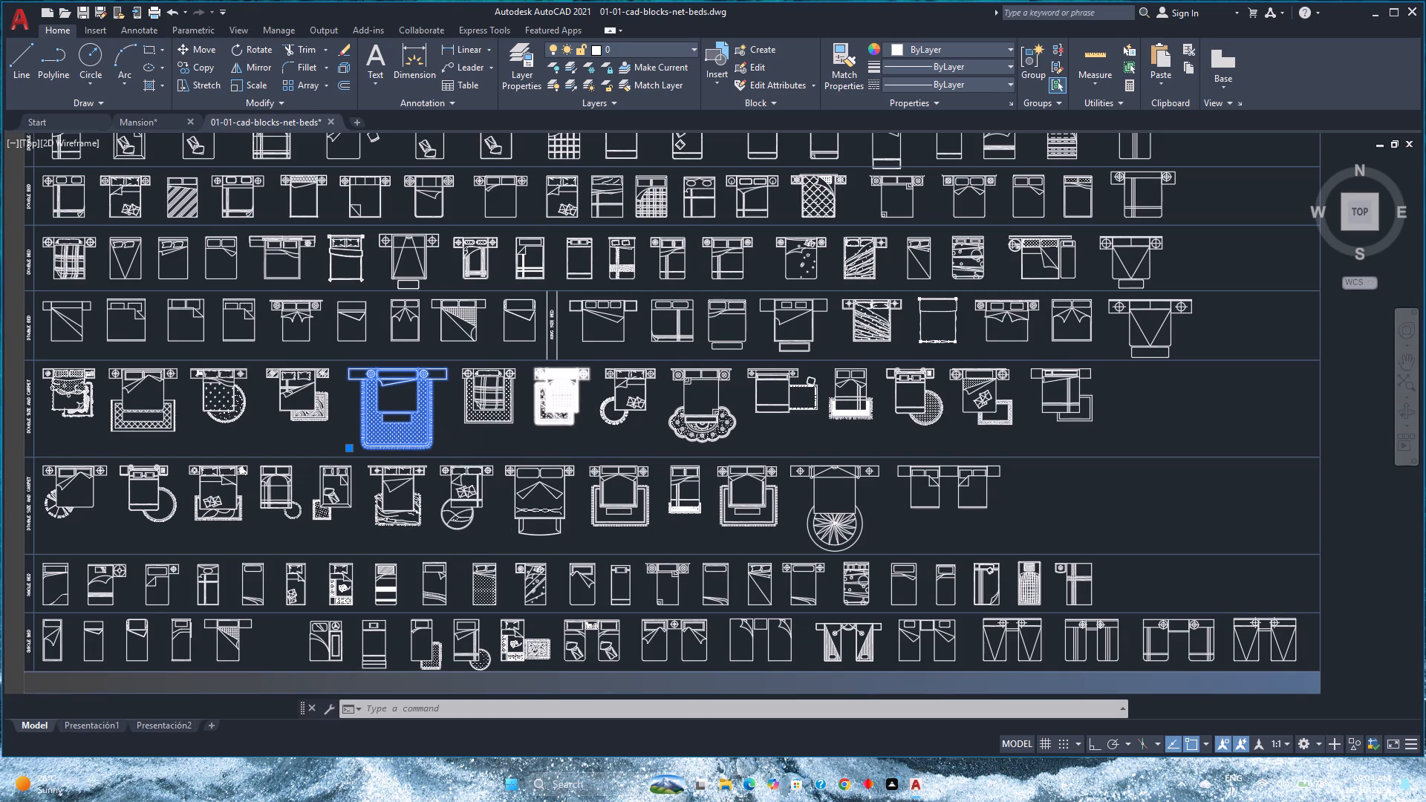
pyautogui.scroll(2, 566, 413)
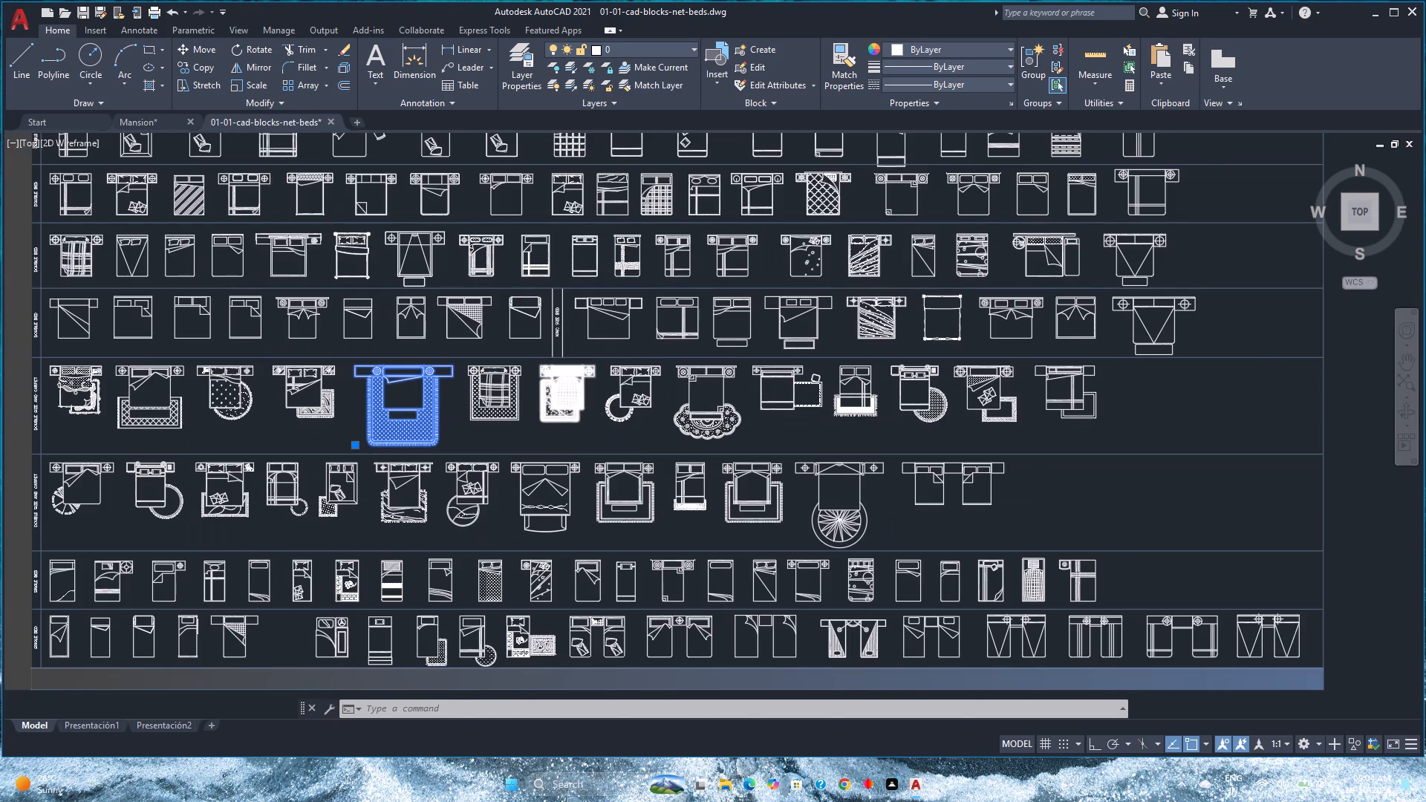
pyautogui.click(446, 419)
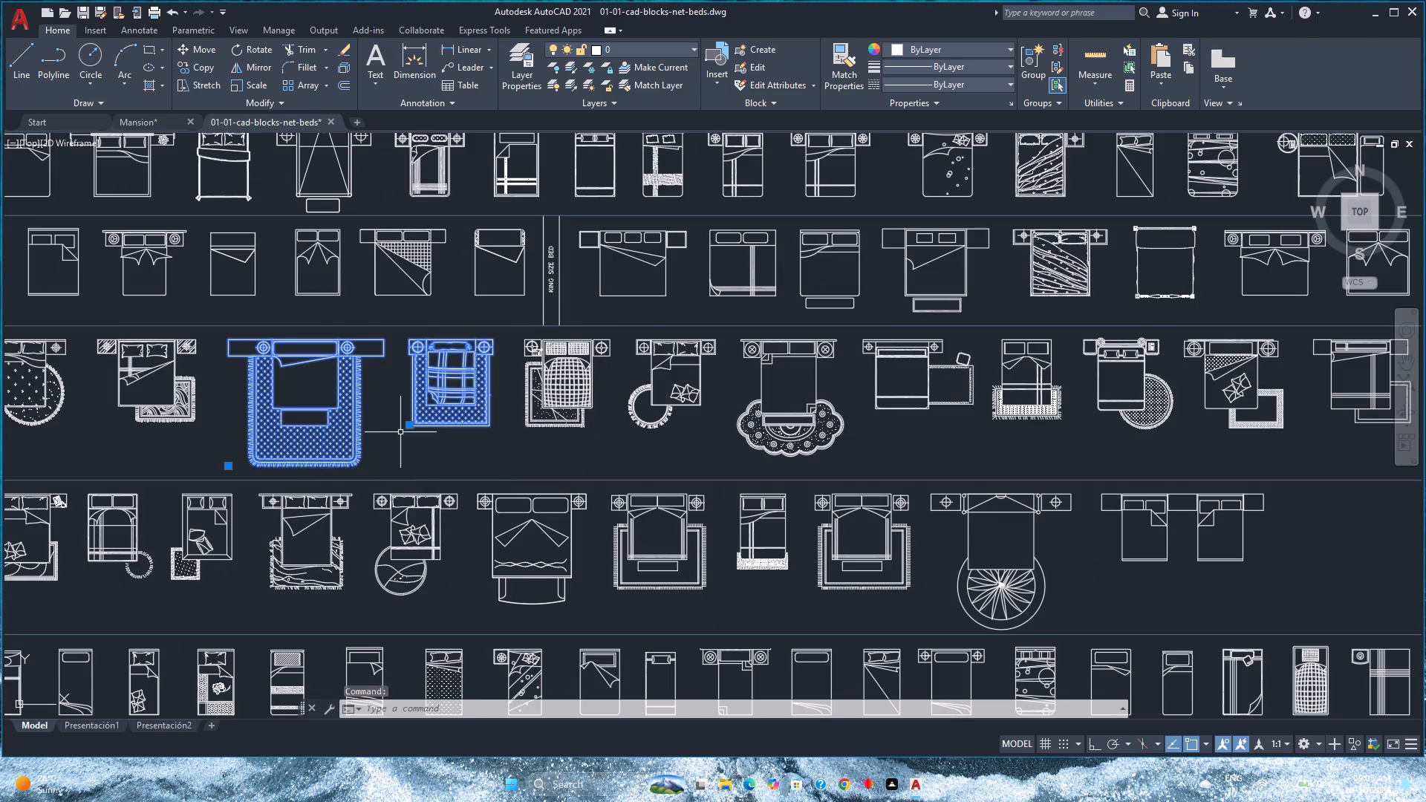
pyautogui.press('Escape')
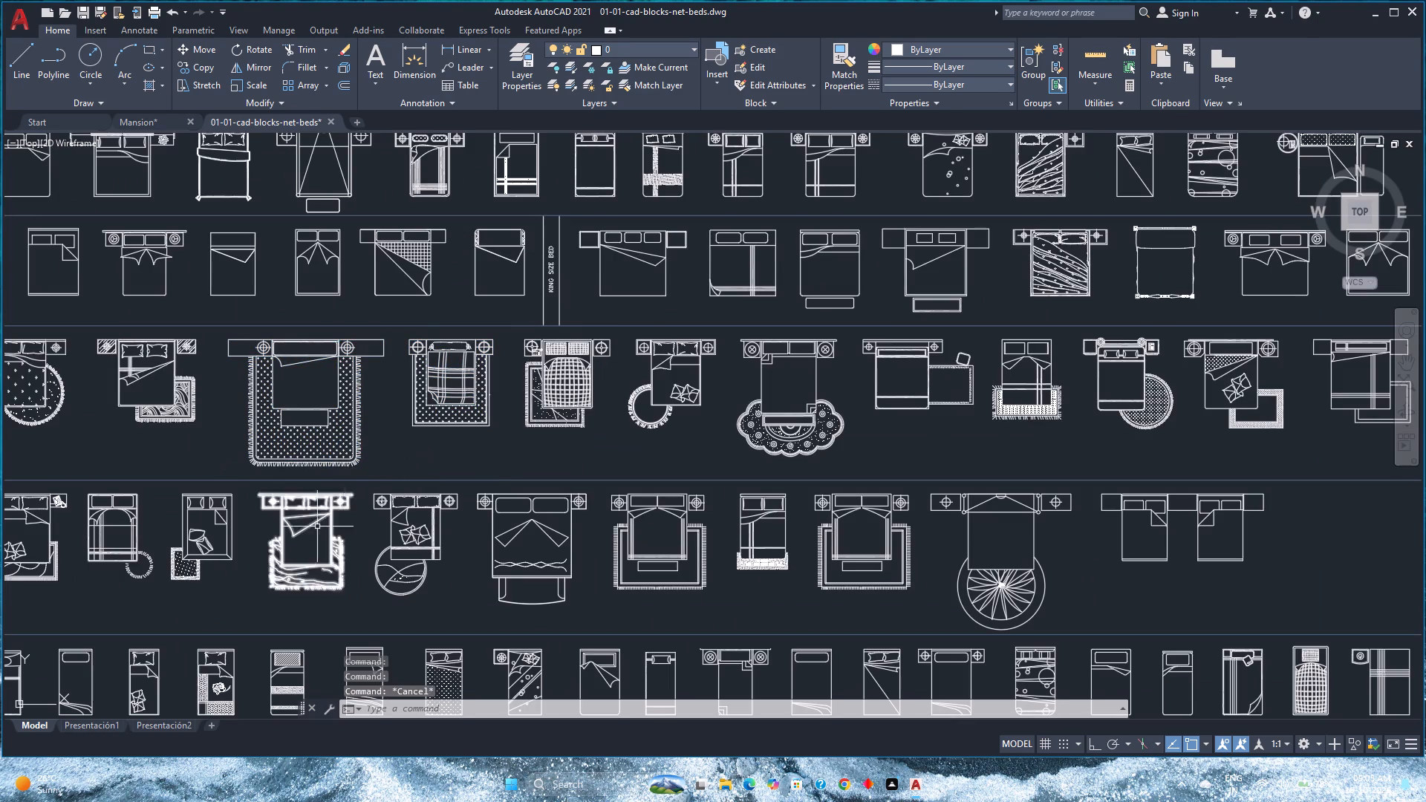
# Copy the double bed block with two bedside lamps and the fringed, wavy-patterned carpet from the lower Double Size and Carpet row.
pyautogui.click(315, 567)
pyautogui.hotkey('ctrl', 'c')
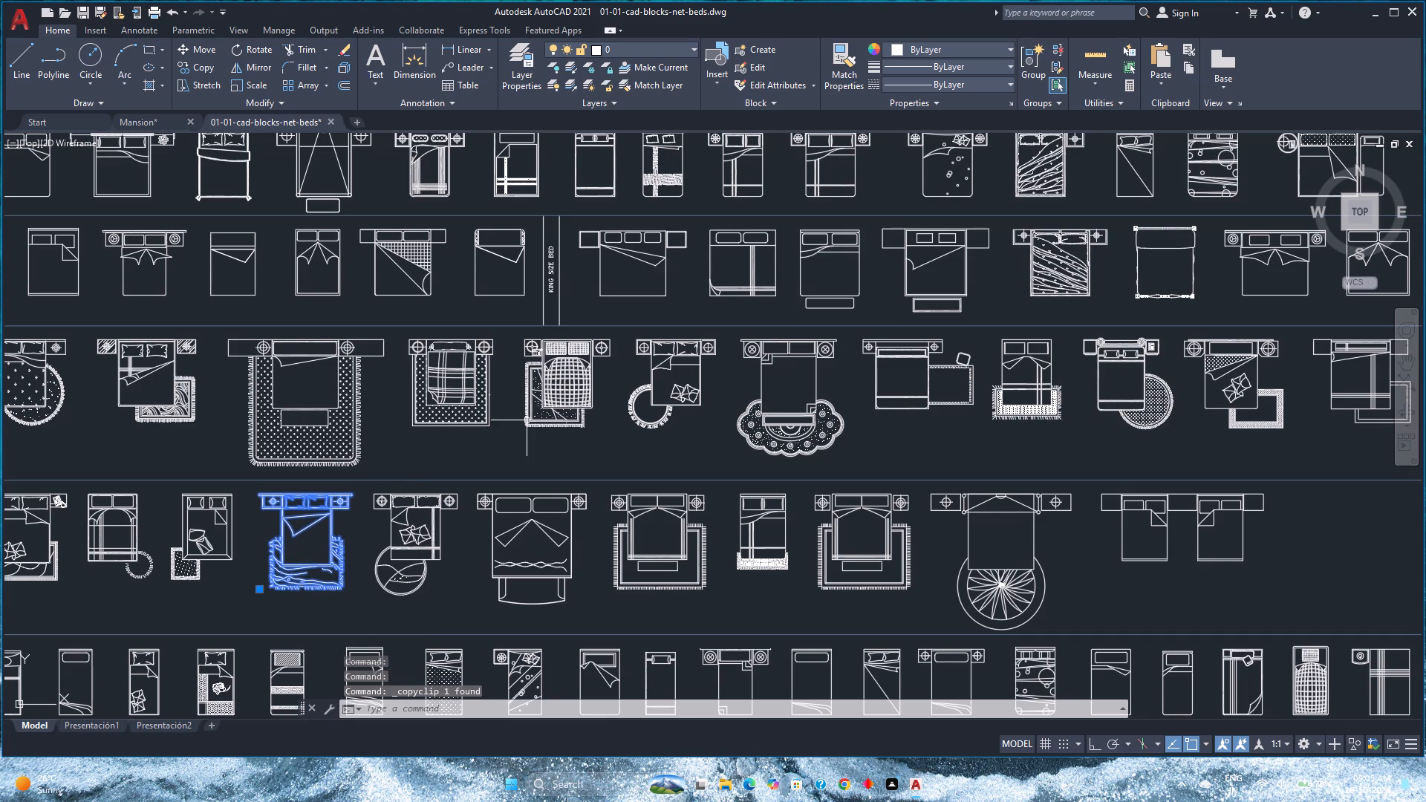
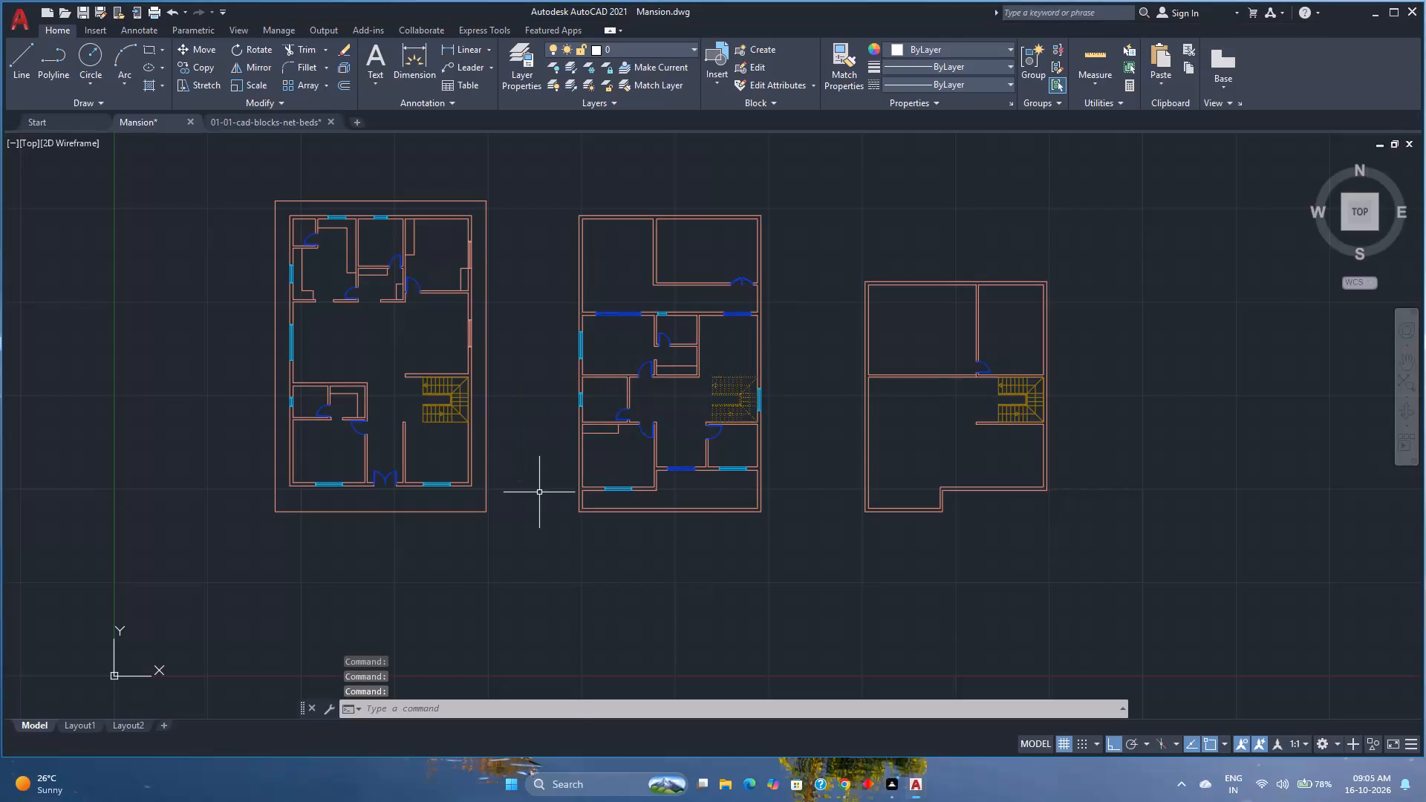
# Paste the copied double bed block into the empty area to the right of the third floor plan.
pyautogui.hotkey('ctrl', 'v')
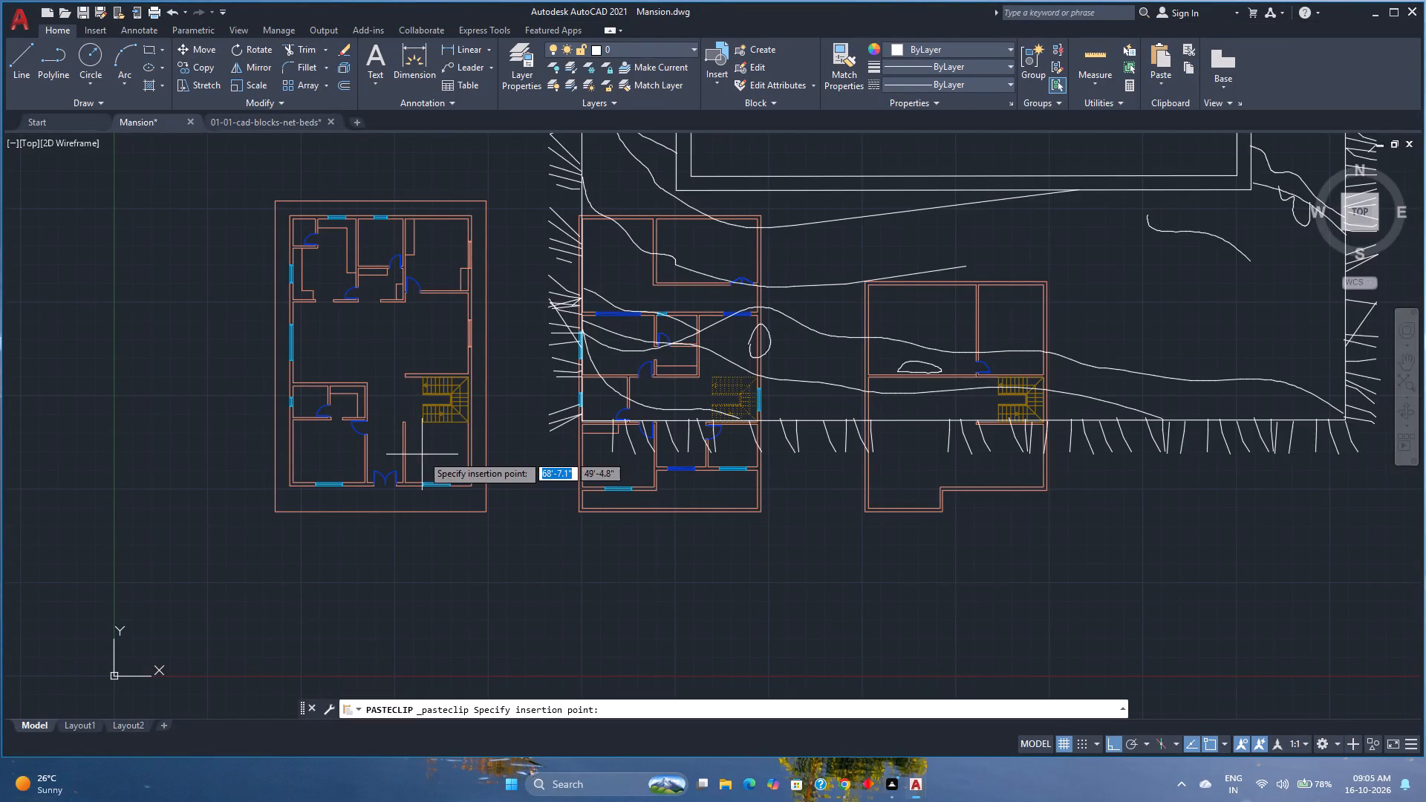
pyautogui.scroll(-3, 443, 499)
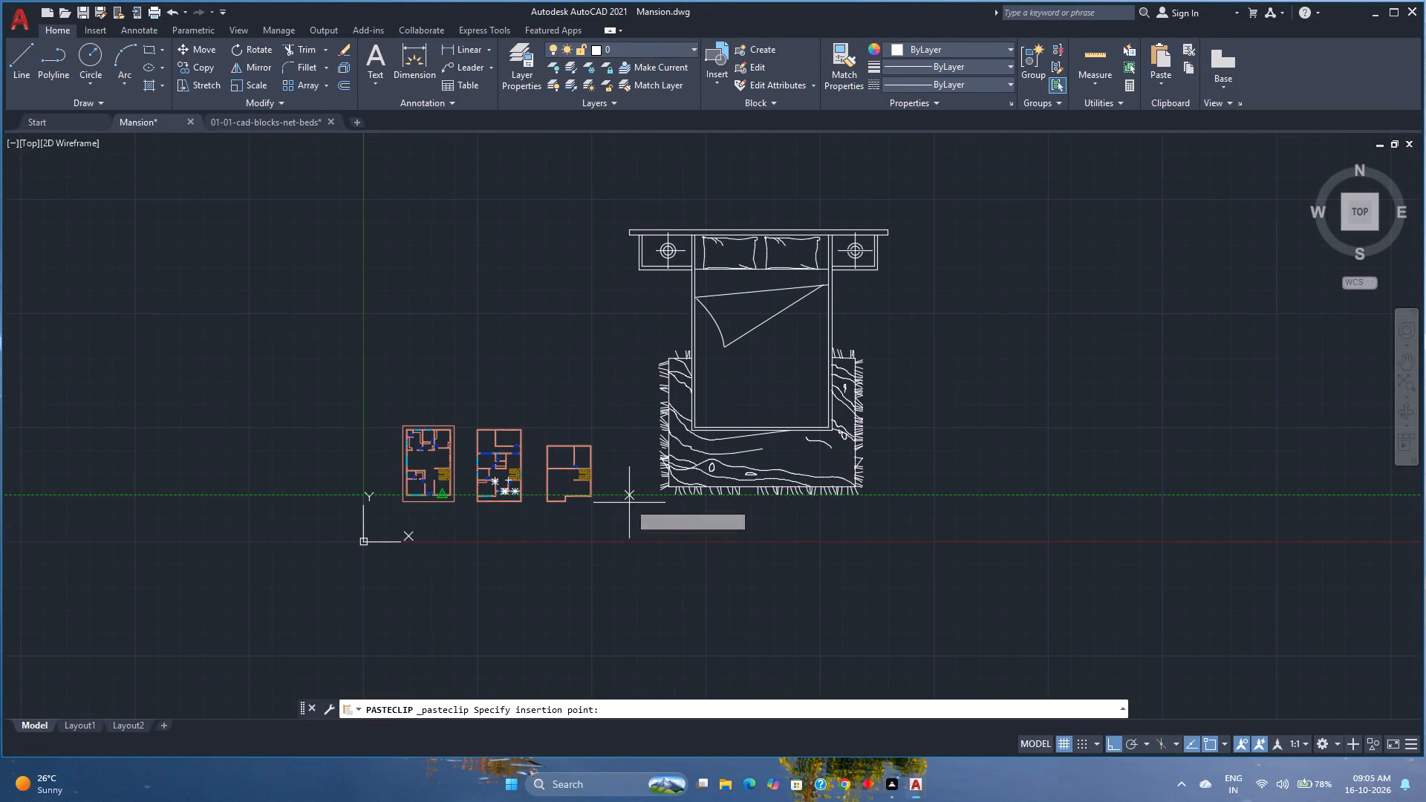
pyautogui.click(629, 501)
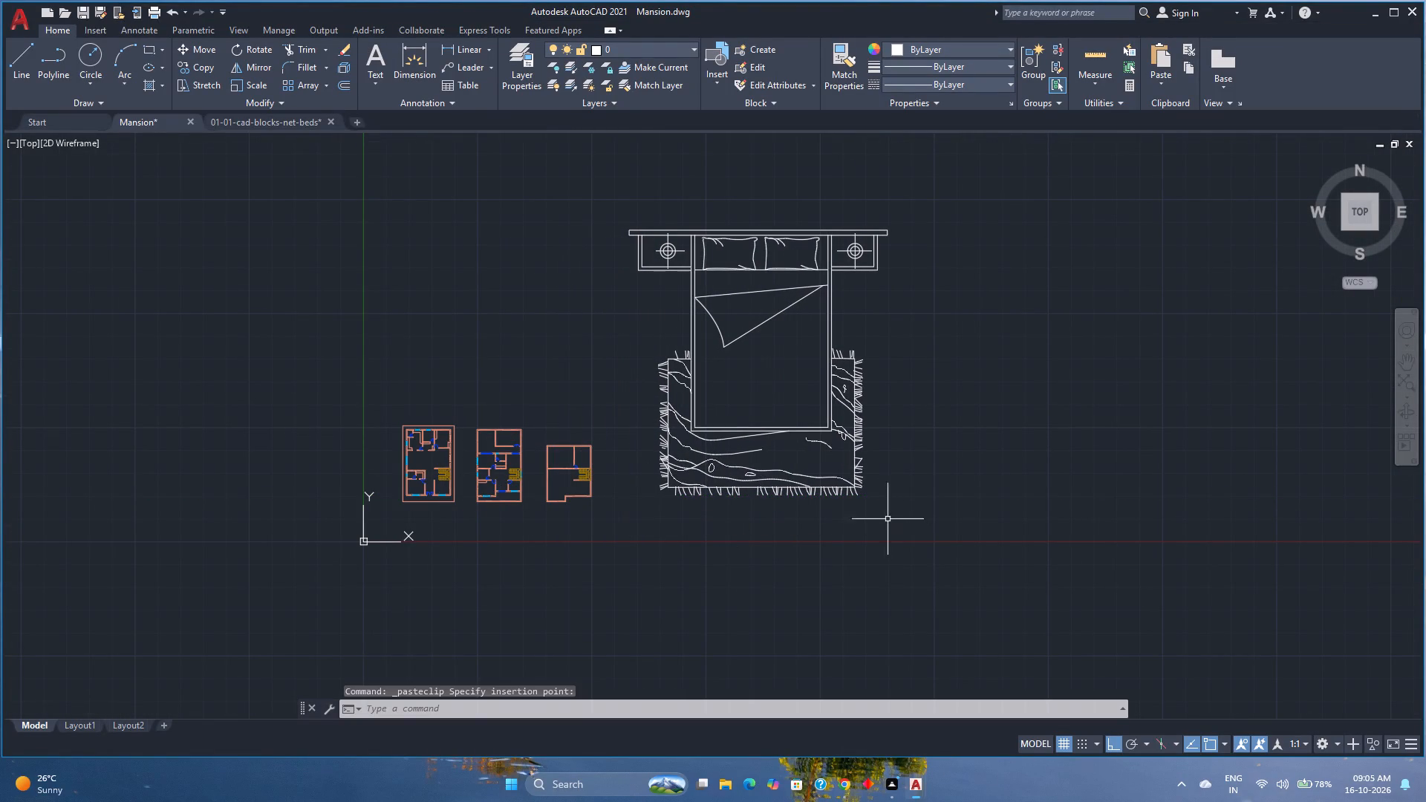
# Scale the pasted bed block down freehand from a base point near its lower-left corner, making the bed about 5' wide.
pyautogui.click(775, 485)
pyautogui.press('s')
pyautogui.press('c')
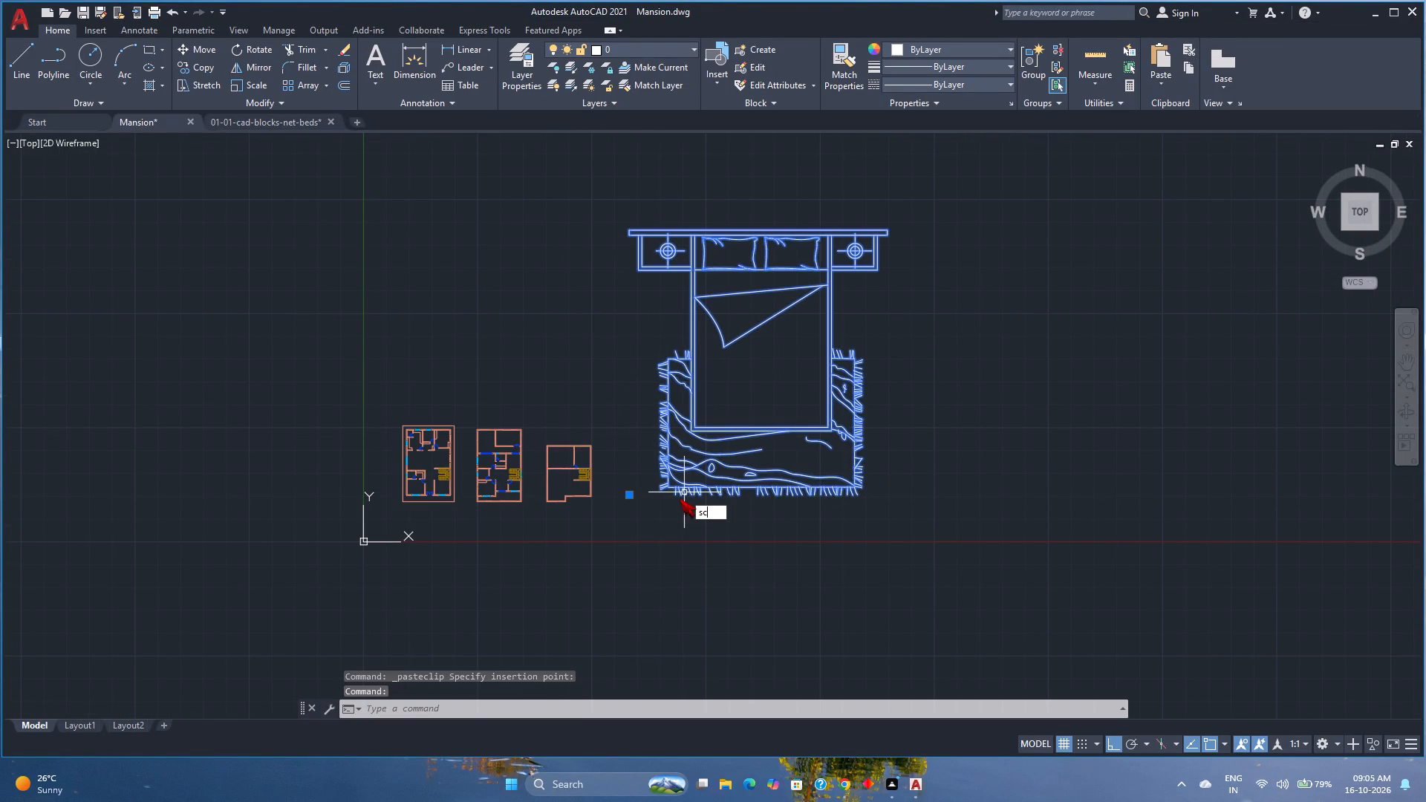
pyautogui.press('Return')
pyautogui.scroll(2, 616, 490)
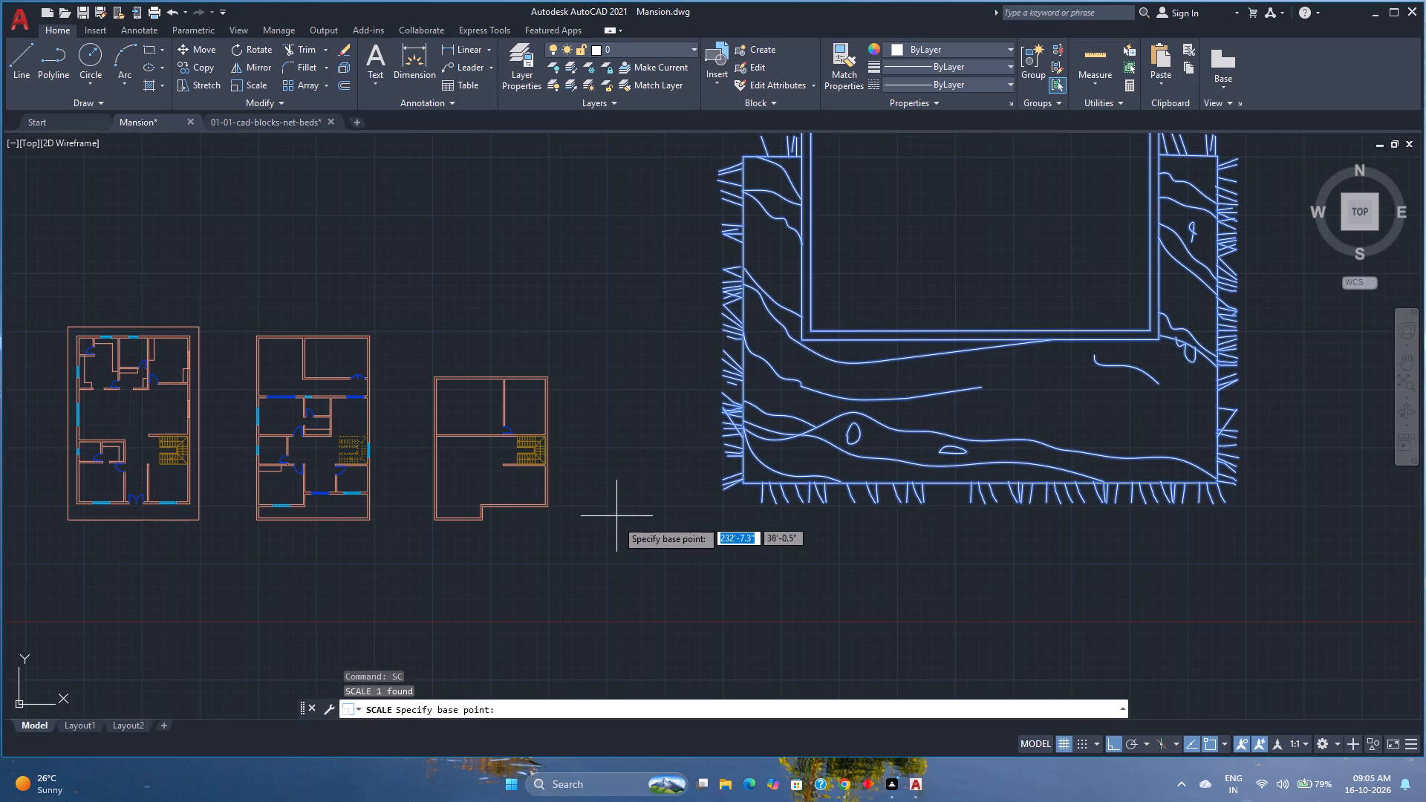
pyautogui.click(611, 507)
pyautogui.scroll(3, 619, 495)
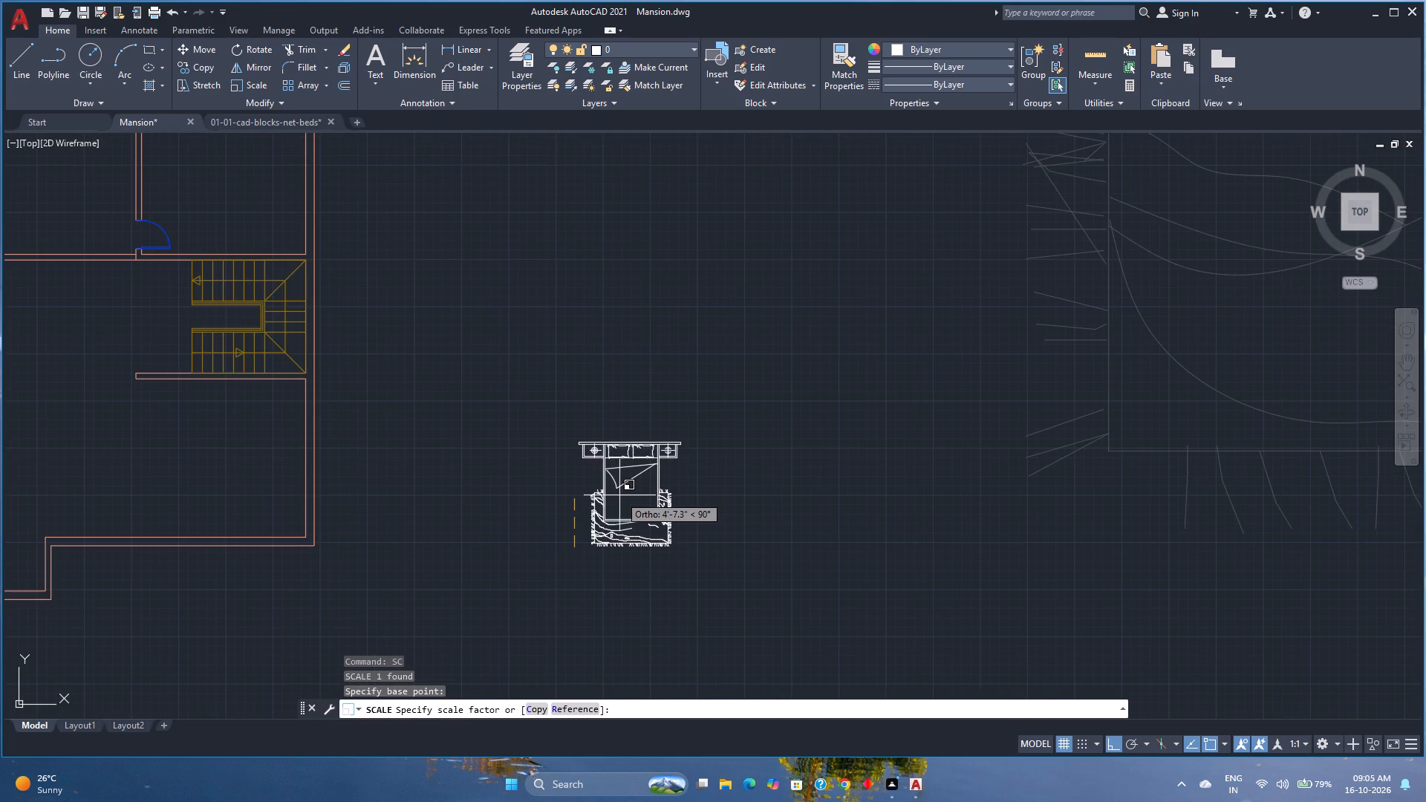
pyautogui.click(620, 492)
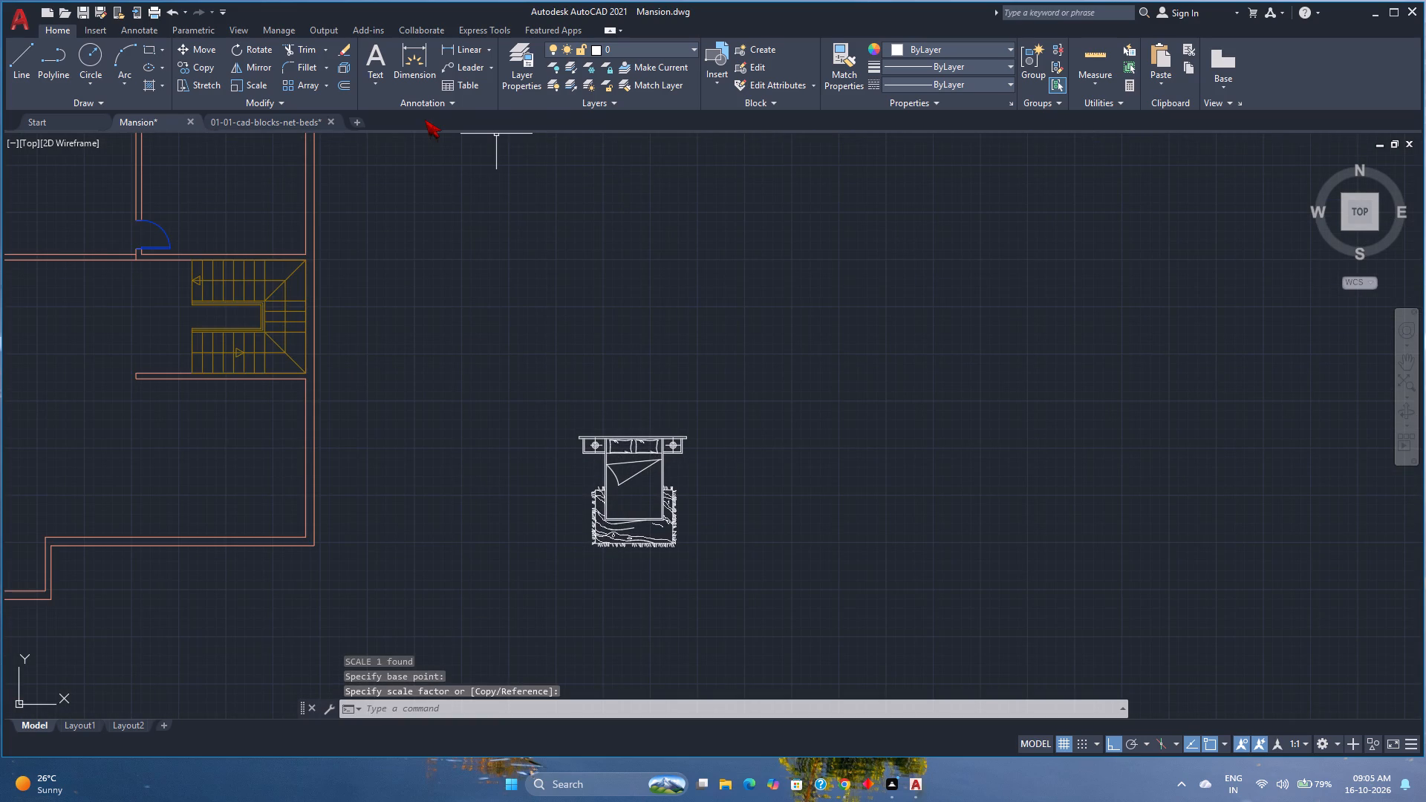
# Draw a vertical construction line through the lower-left inner corner of the bed frame.
pyautogui.press('x')
pyautogui.press('l')
pyautogui.press('Return')
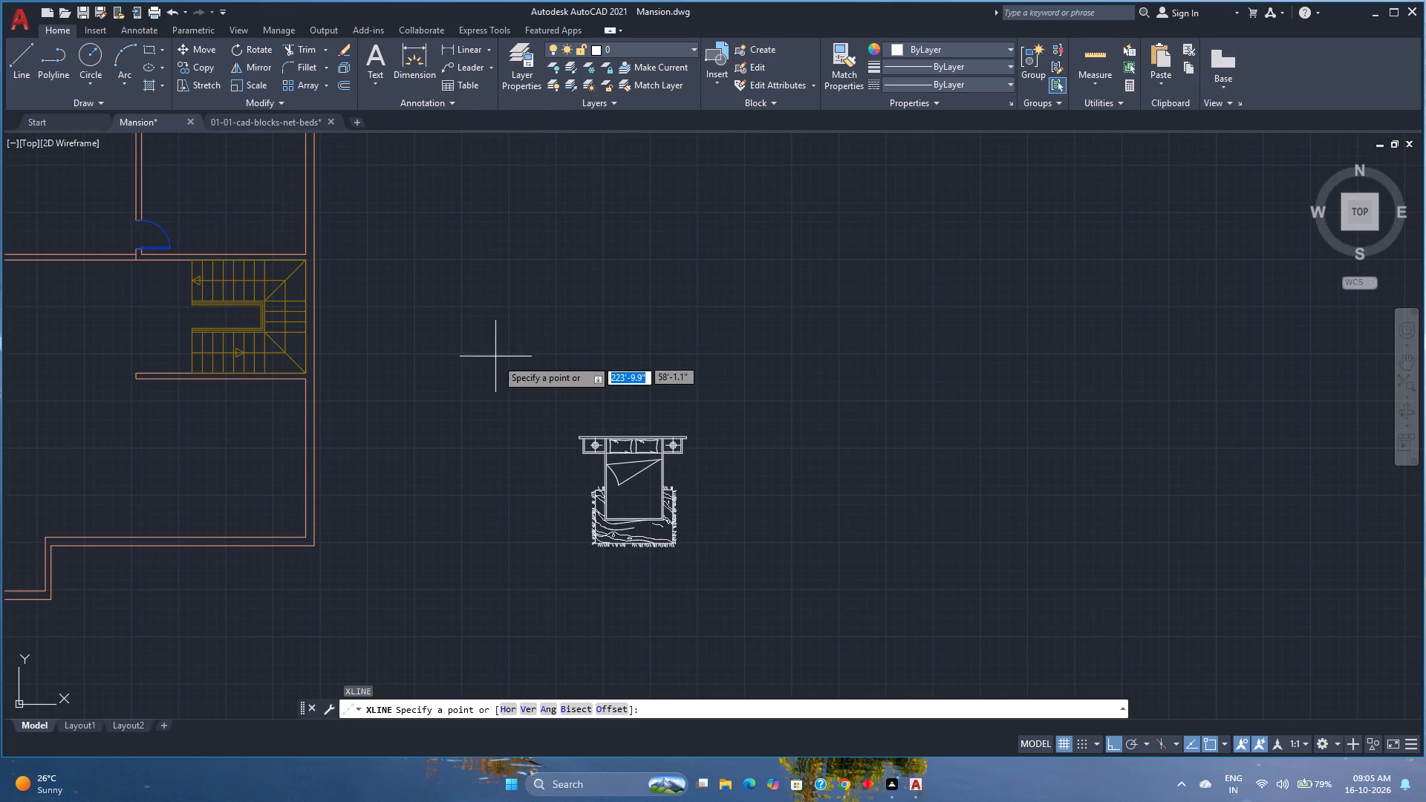
pyautogui.press('v')
pyautogui.press('Return')
pyautogui.scroll(4, 617, 508)
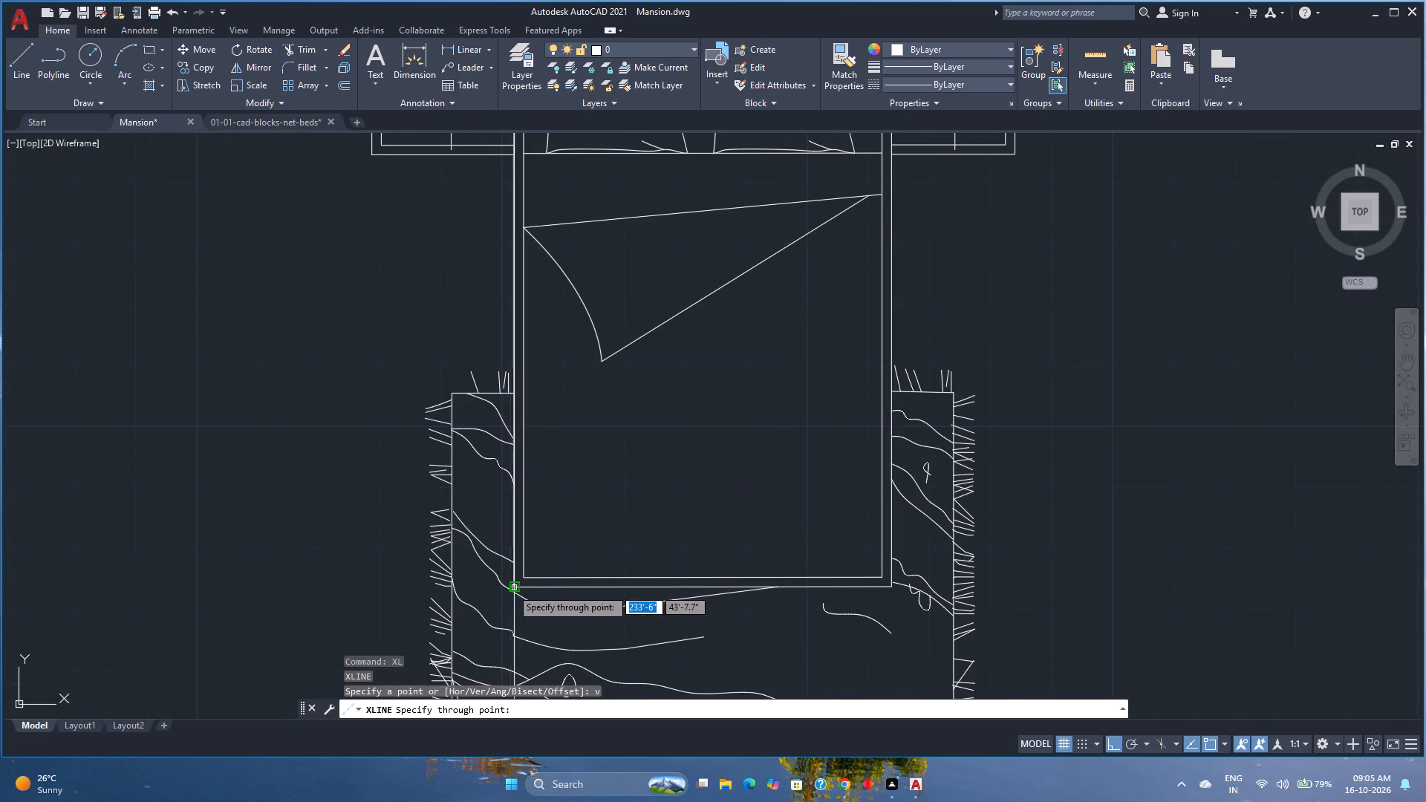
pyautogui.scroll(5, 514, 587)
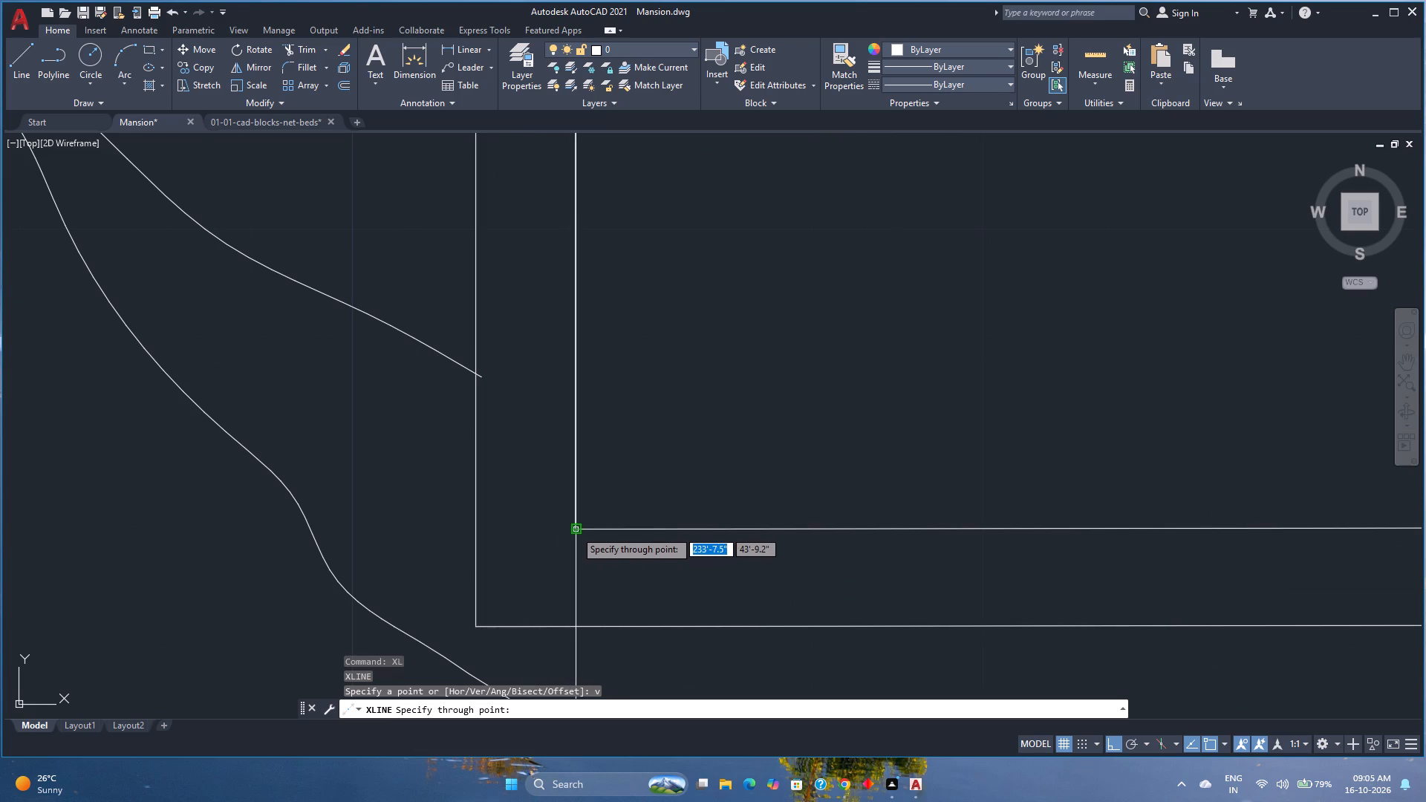
pyautogui.click(575, 530)
pyautogui.scroll(-7, 575, 530)
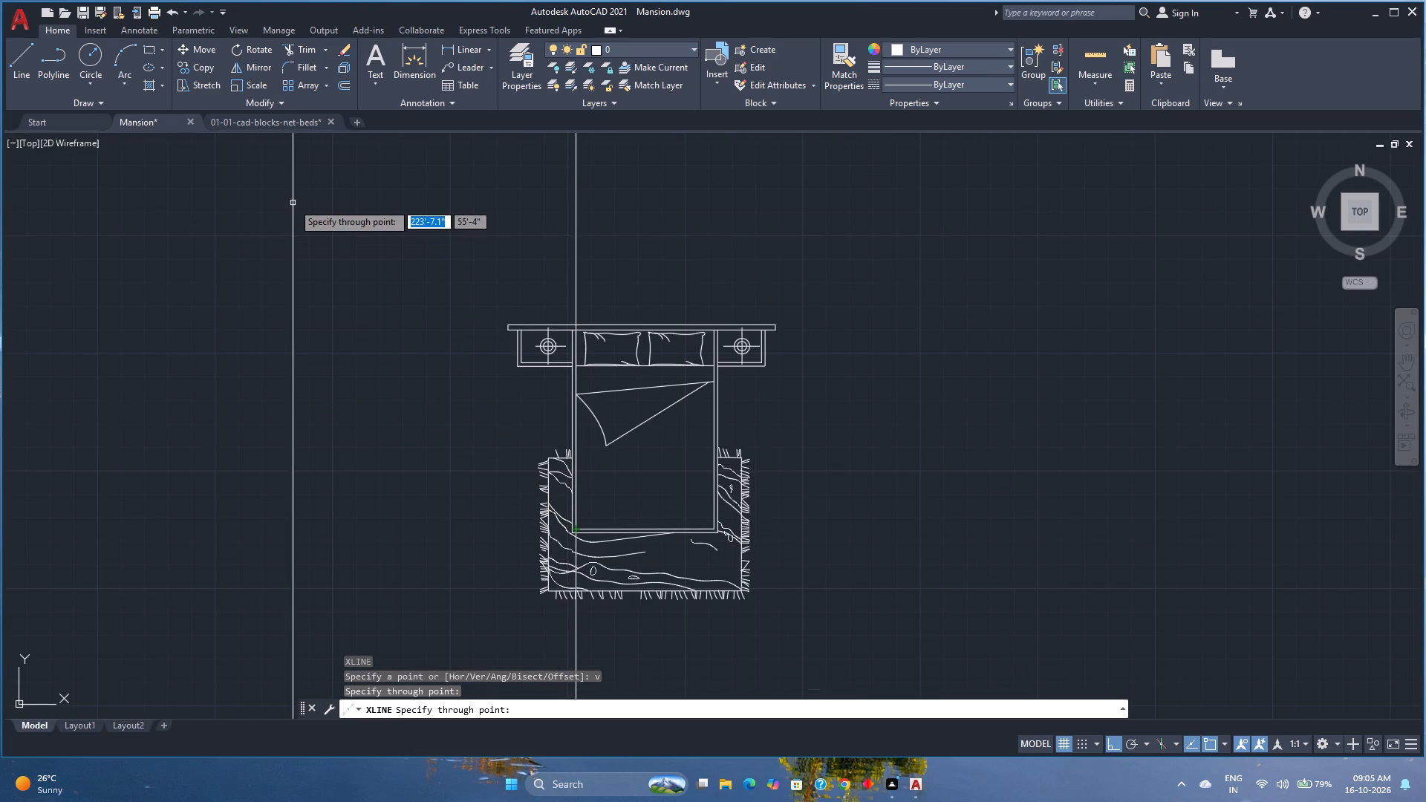
pyautogui.press('Escape')
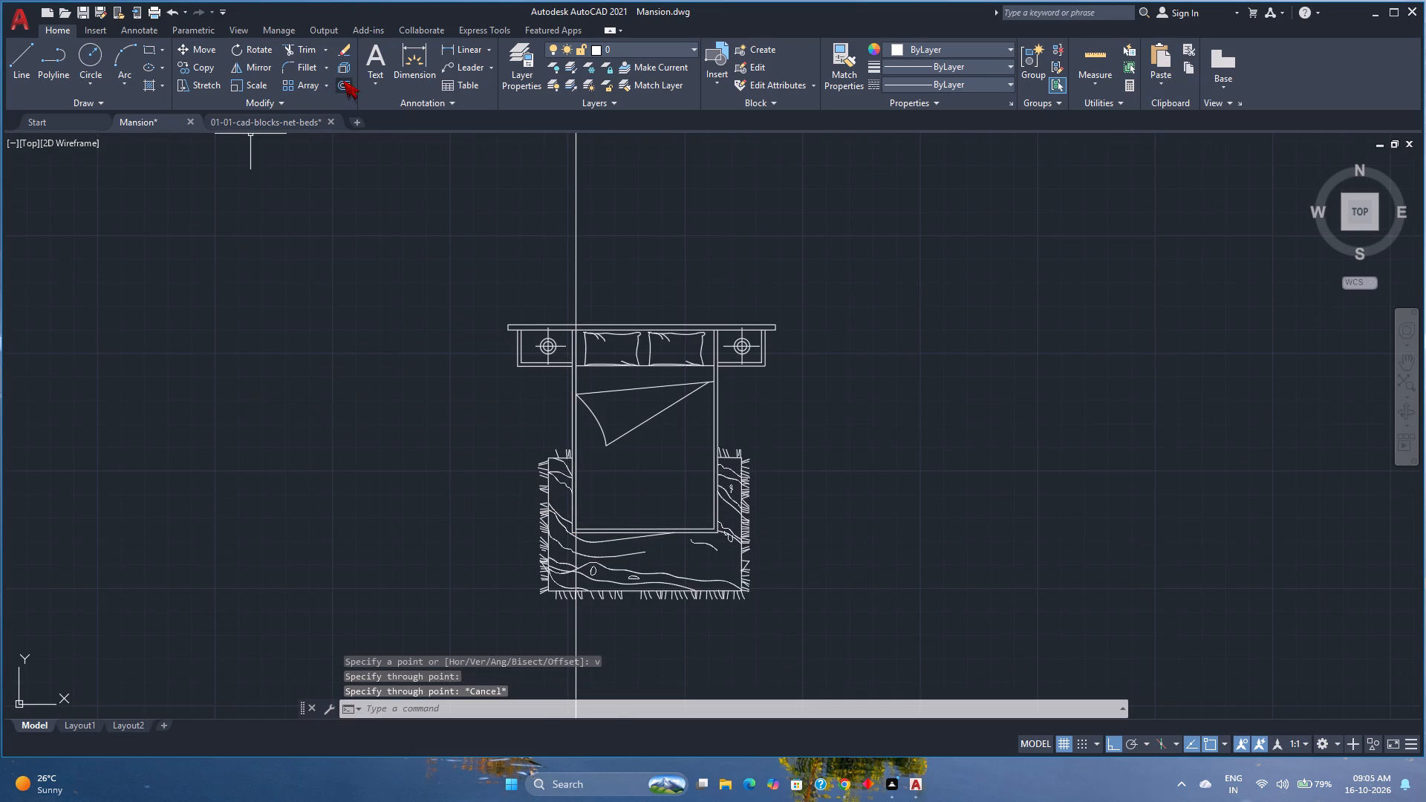
# Offset the vertical construction line 5'5" to the right, past the bed's right side.
pyautogui.click(343, 80)
pyautogui.write("6'")
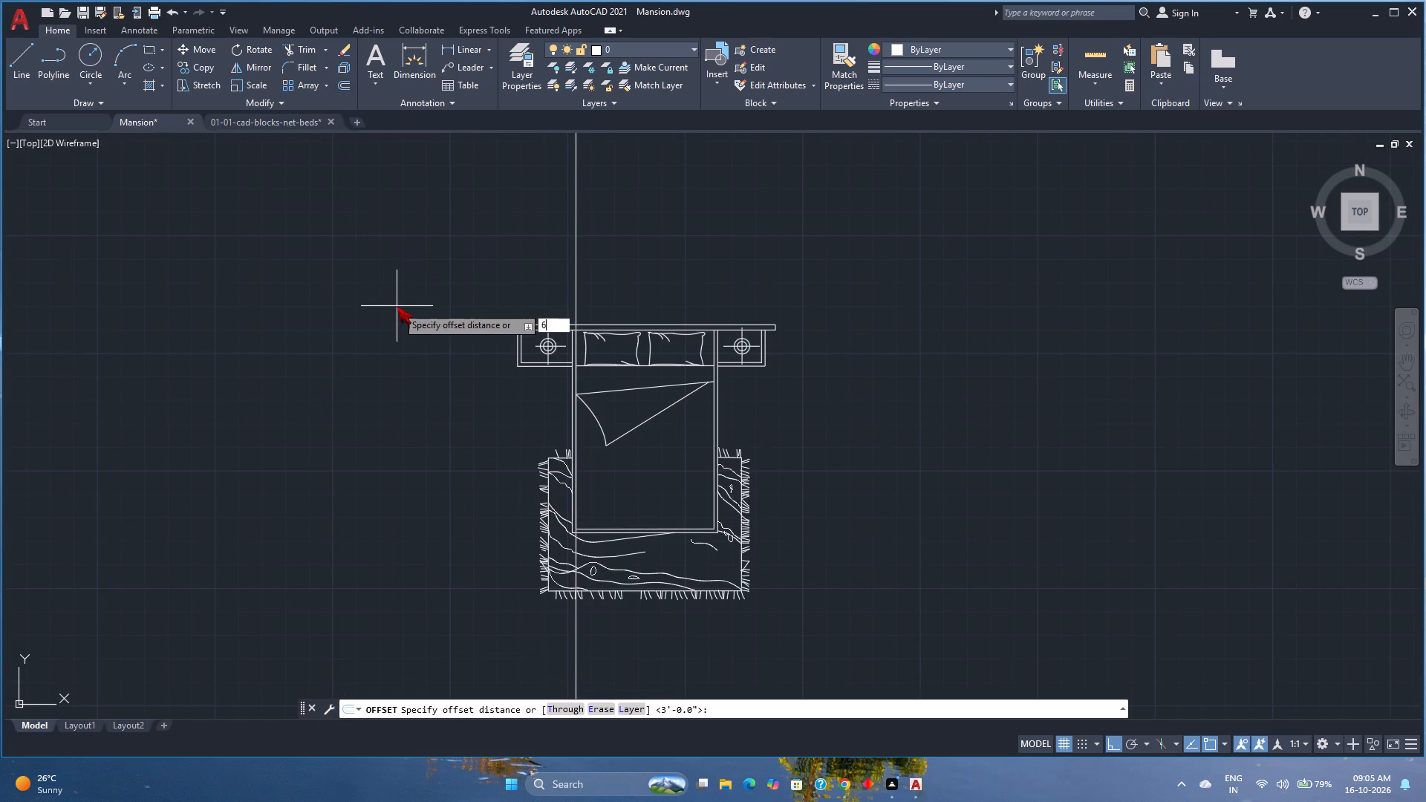
pyautogui.press('Return')
pyautogui.scroll(-3, 397, 306)
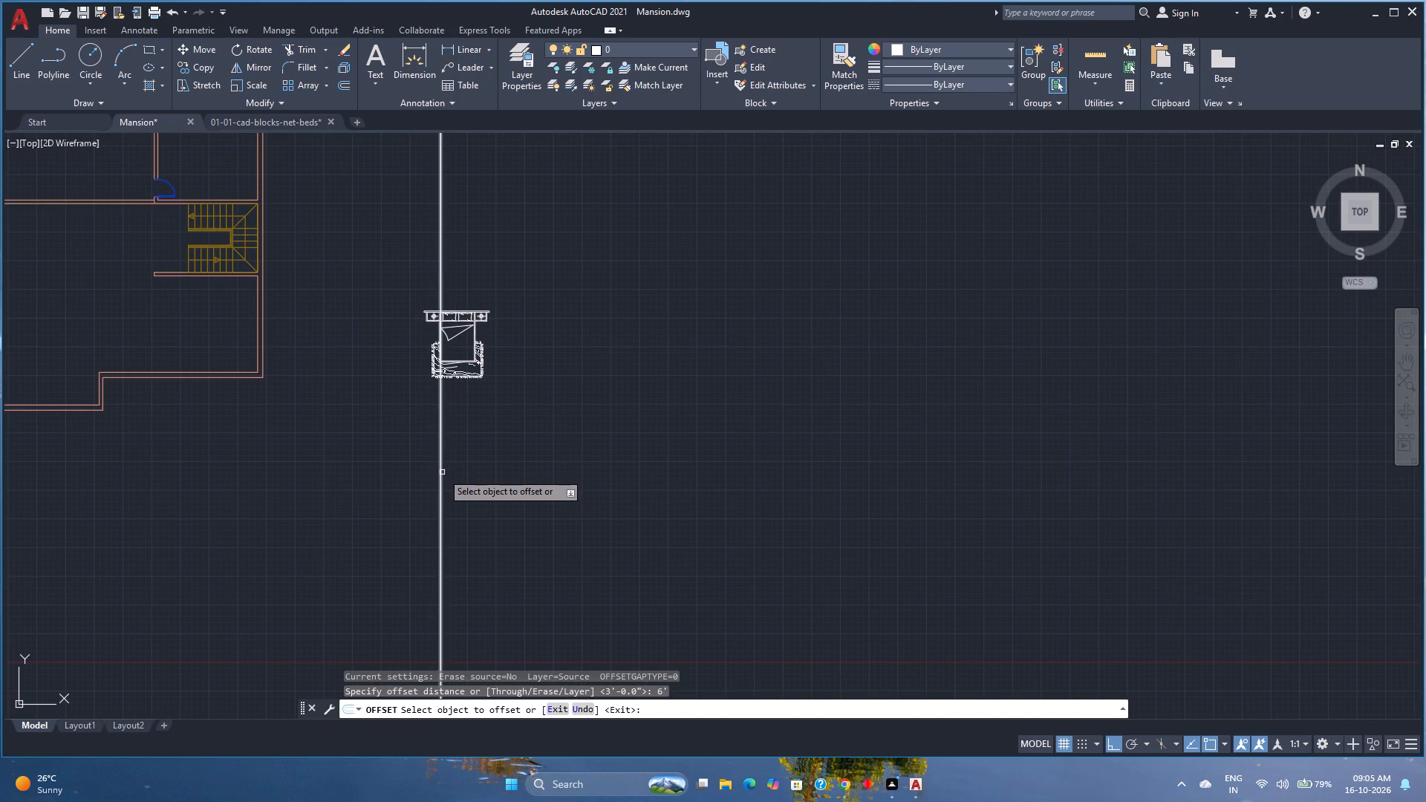
pyautogui.click(442, 472)
pyautogui.scroll(3, 483, 394)
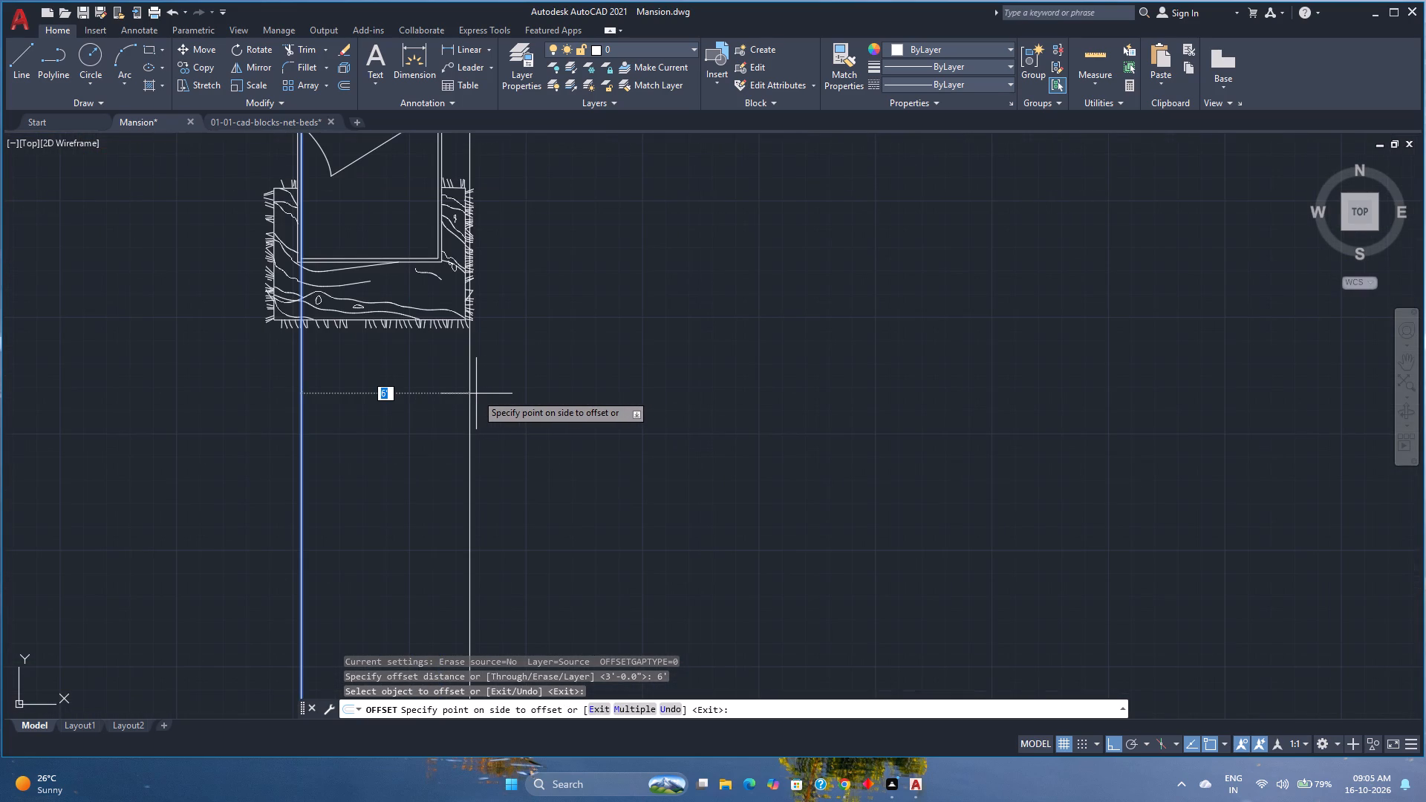
pyautogui.write('5\'5"')
pyautogui.press('Return')
pyautogui.press('space')
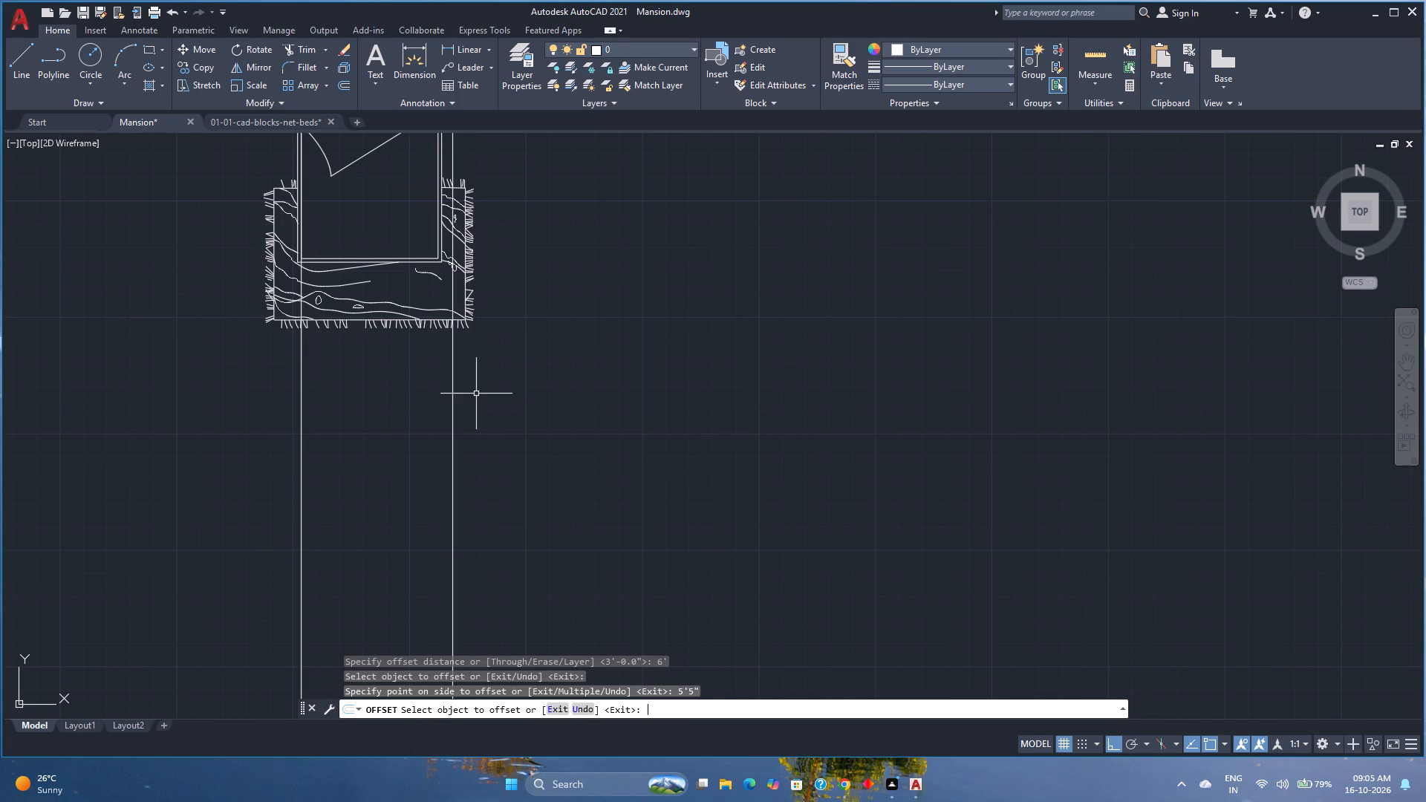
# Scale the bed block by reference from the first construction line, stretching its foot edge's right corner to the second construction line.
pyautogui.scroll(2, 442, 389)
pyautogui.moveTo(423, 388); pyautogui.dragTo(513, 608, button='middle')
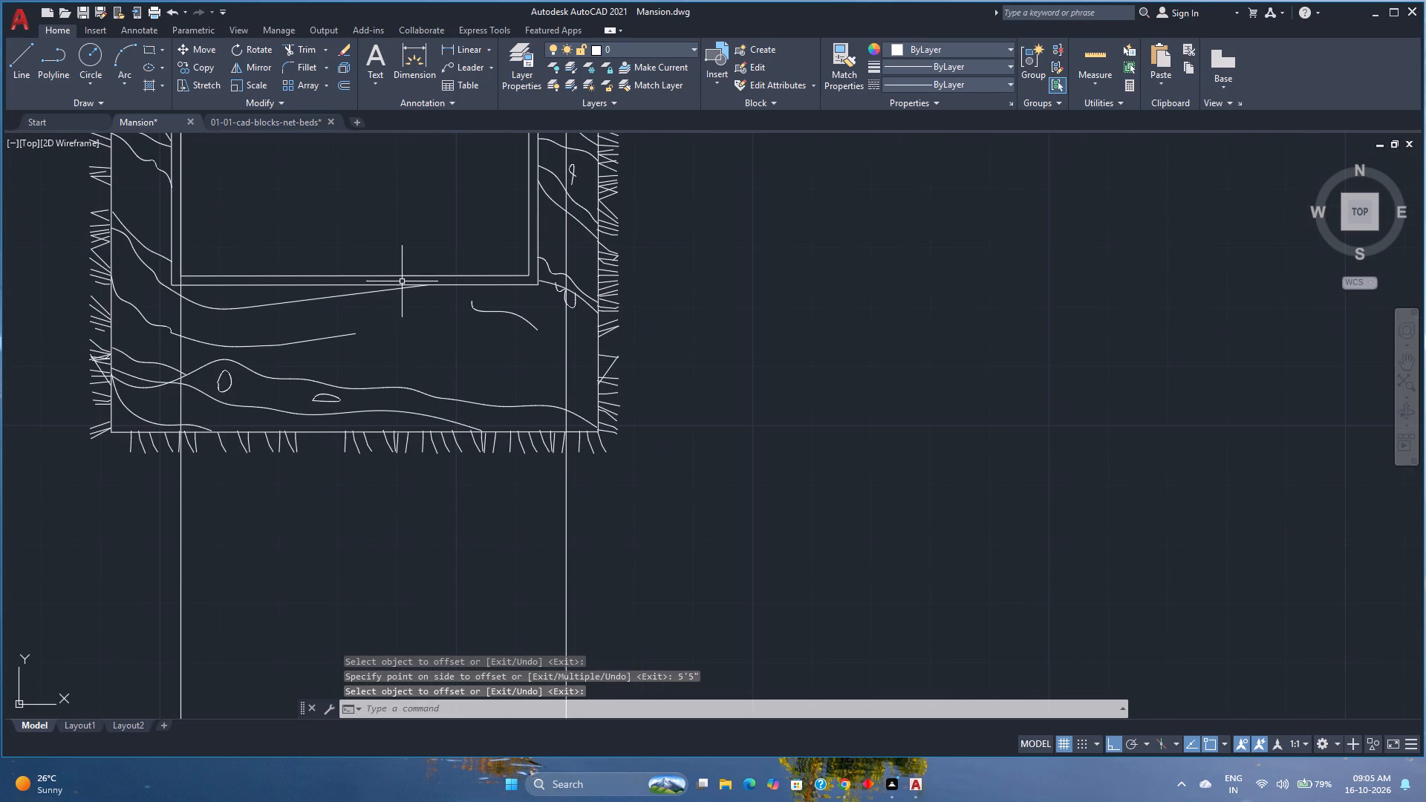
pyautogui.click(400, 284)
pyautogui.write('sc')
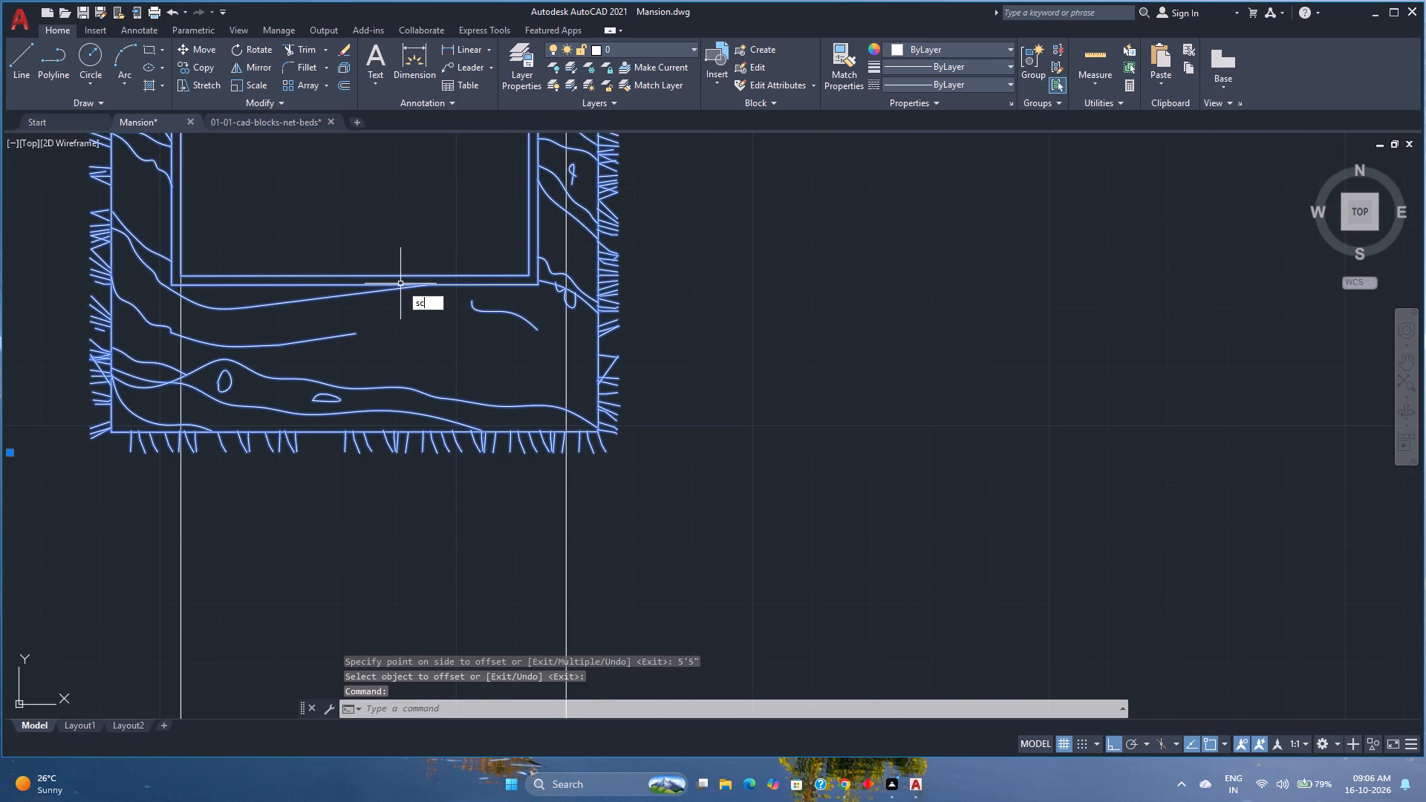
pyautogui.press('Return')
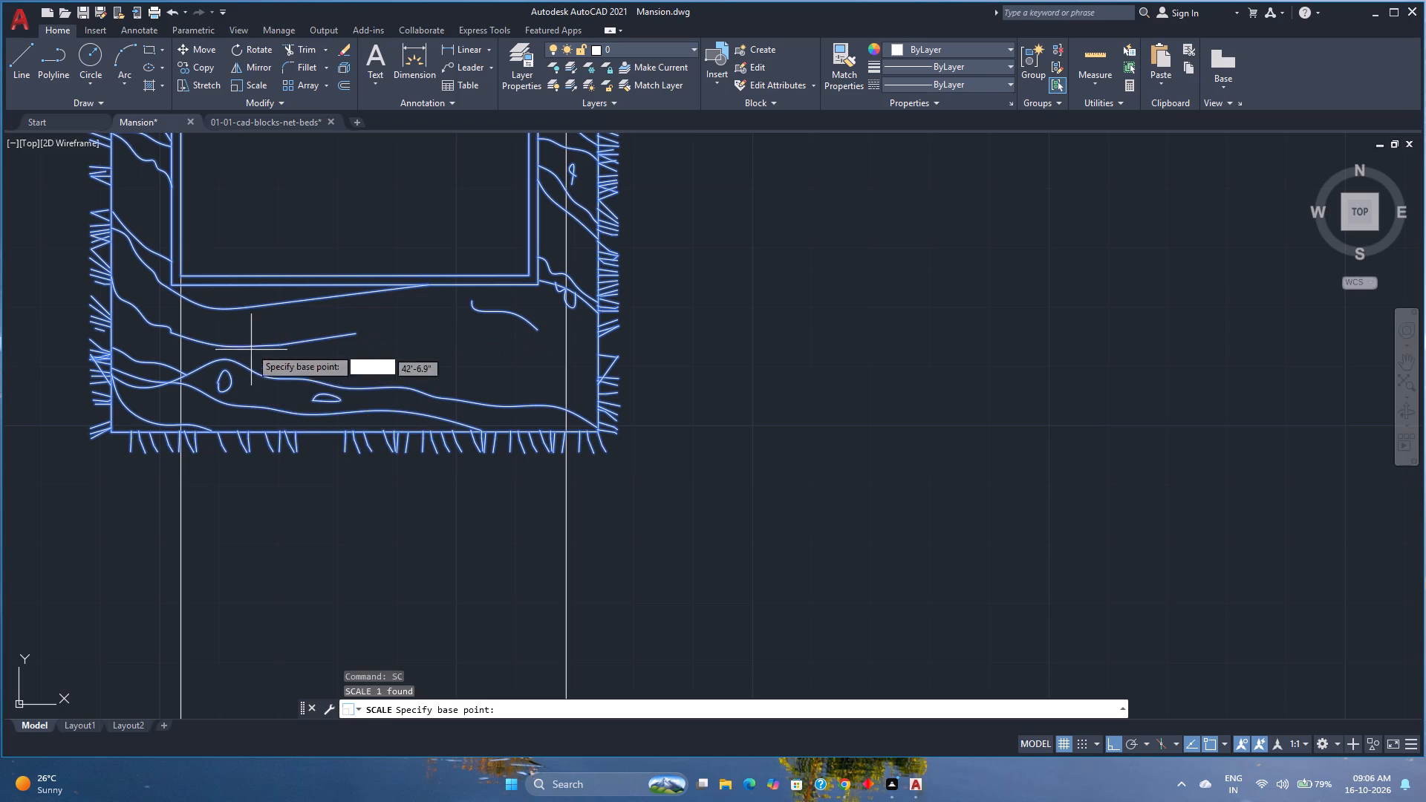
pyautogui.scroll(1, 202, 319)
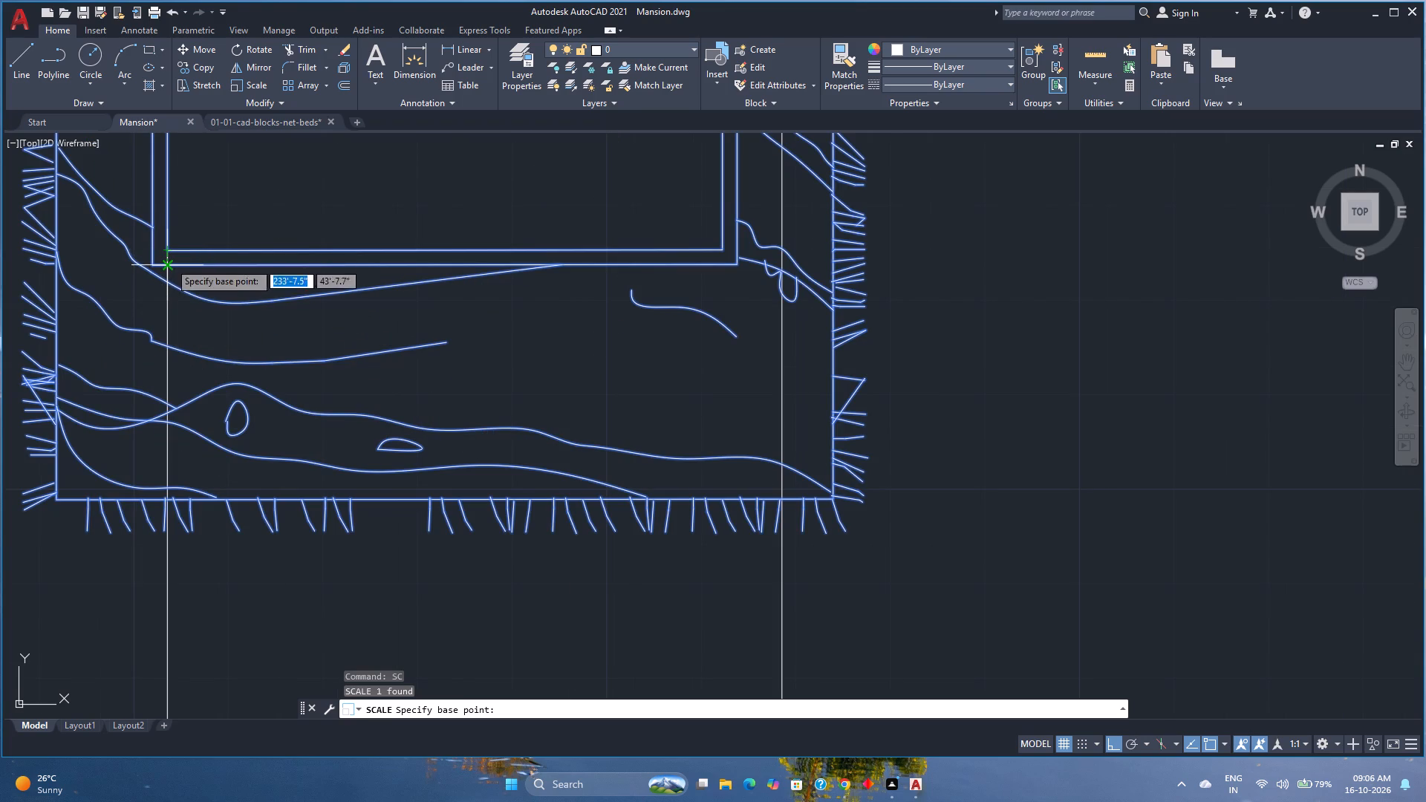
pyautogui.click(169, 263)
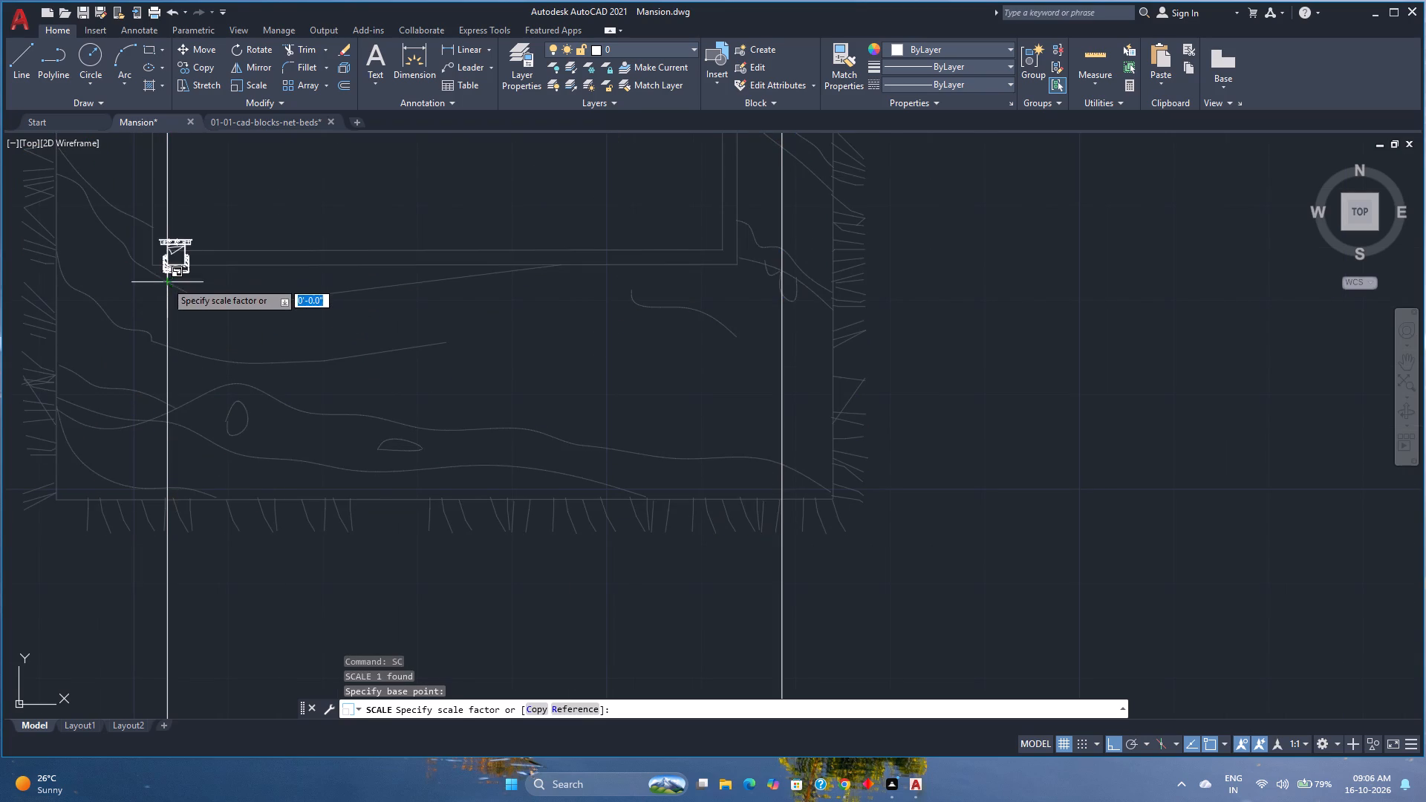
pyautogui.click(576, 708)
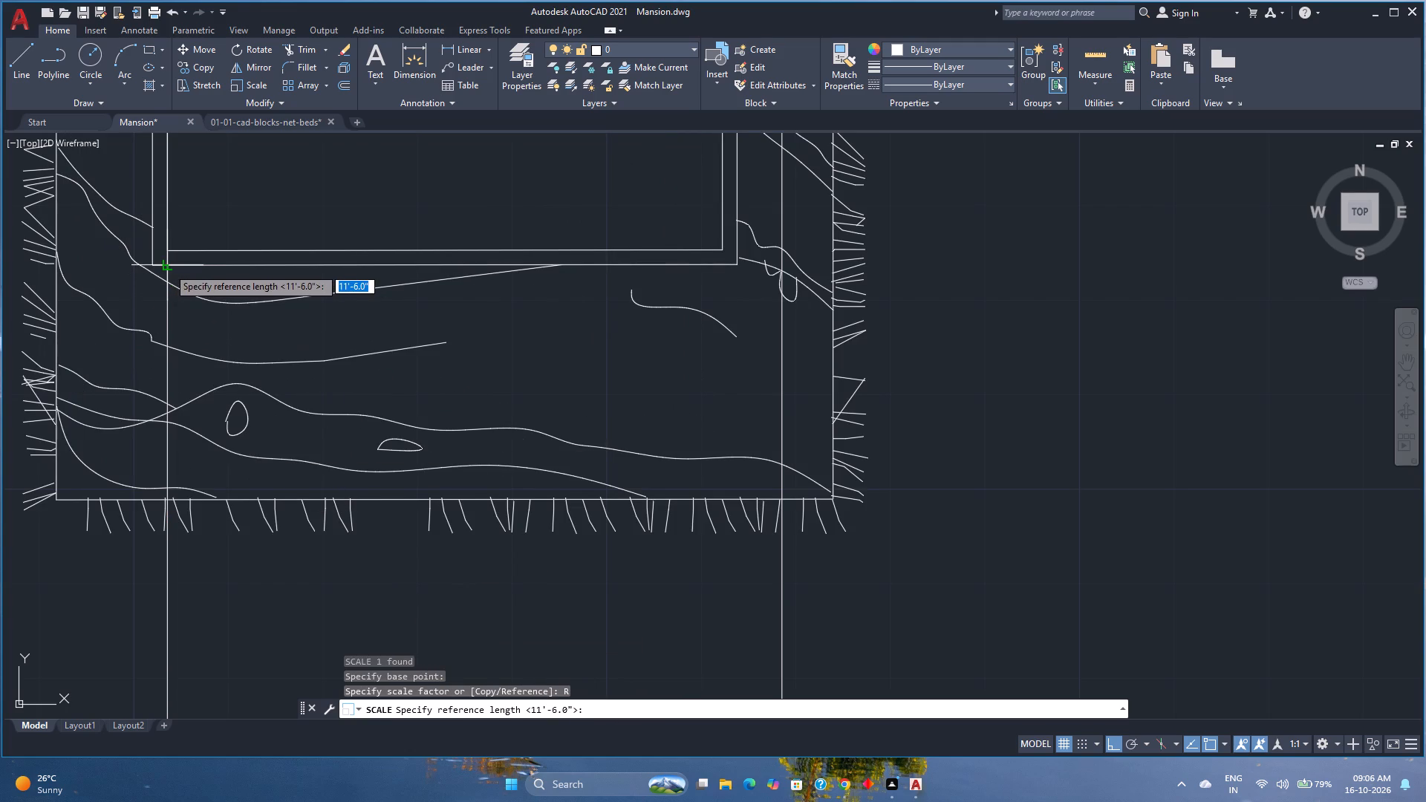
pyautogui.click(168, 267)
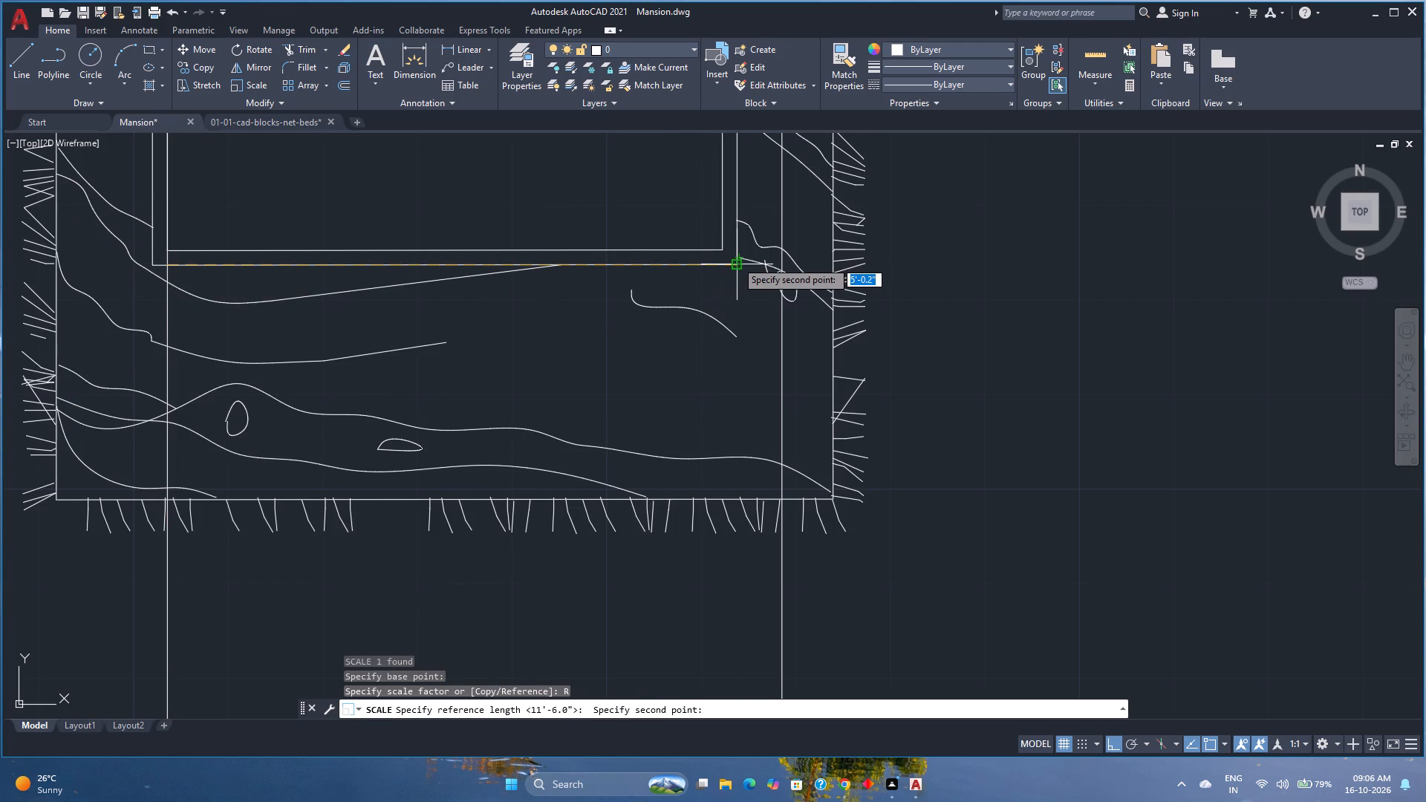
pyautogui.click(736, 261)
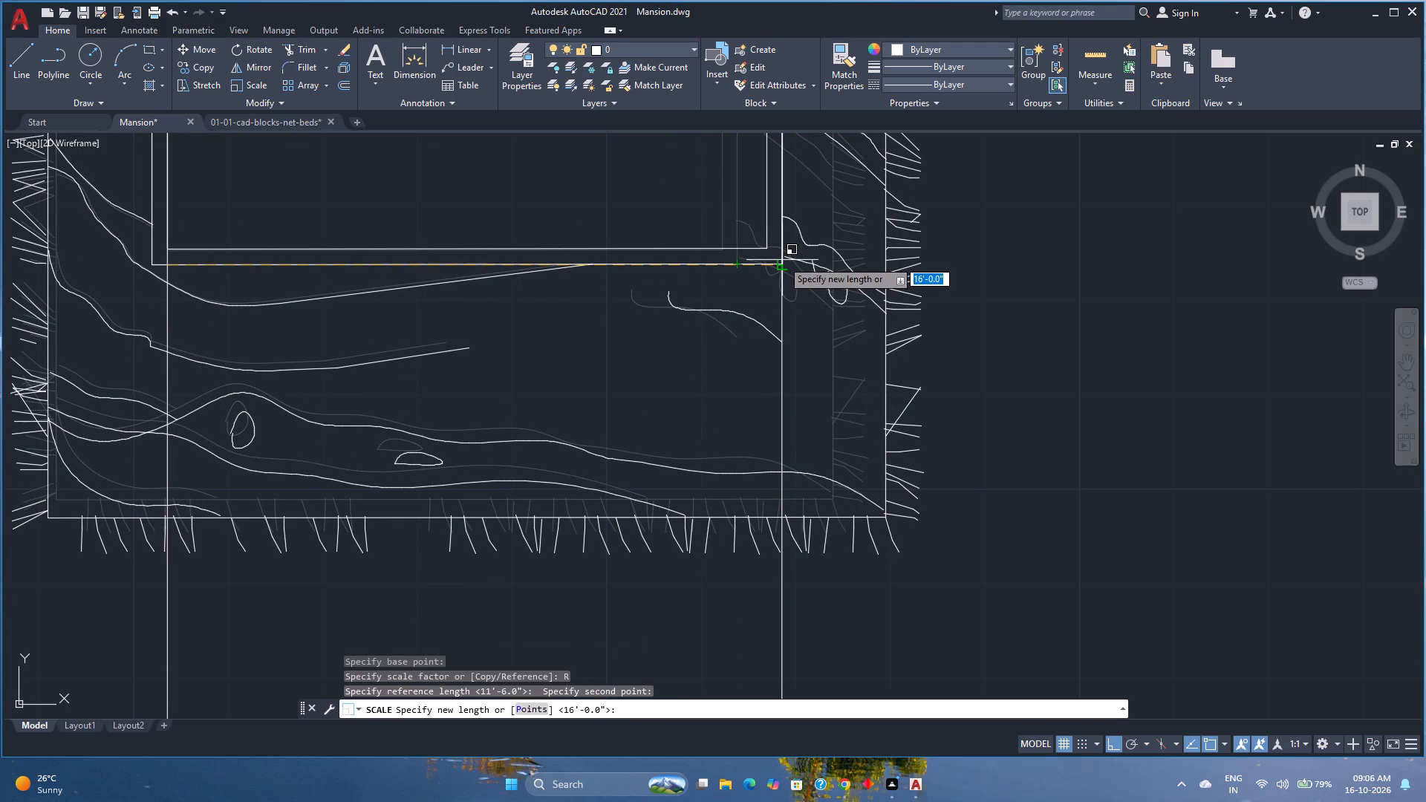
pyautogui.click(783, 262)
pyautogui.press('space')
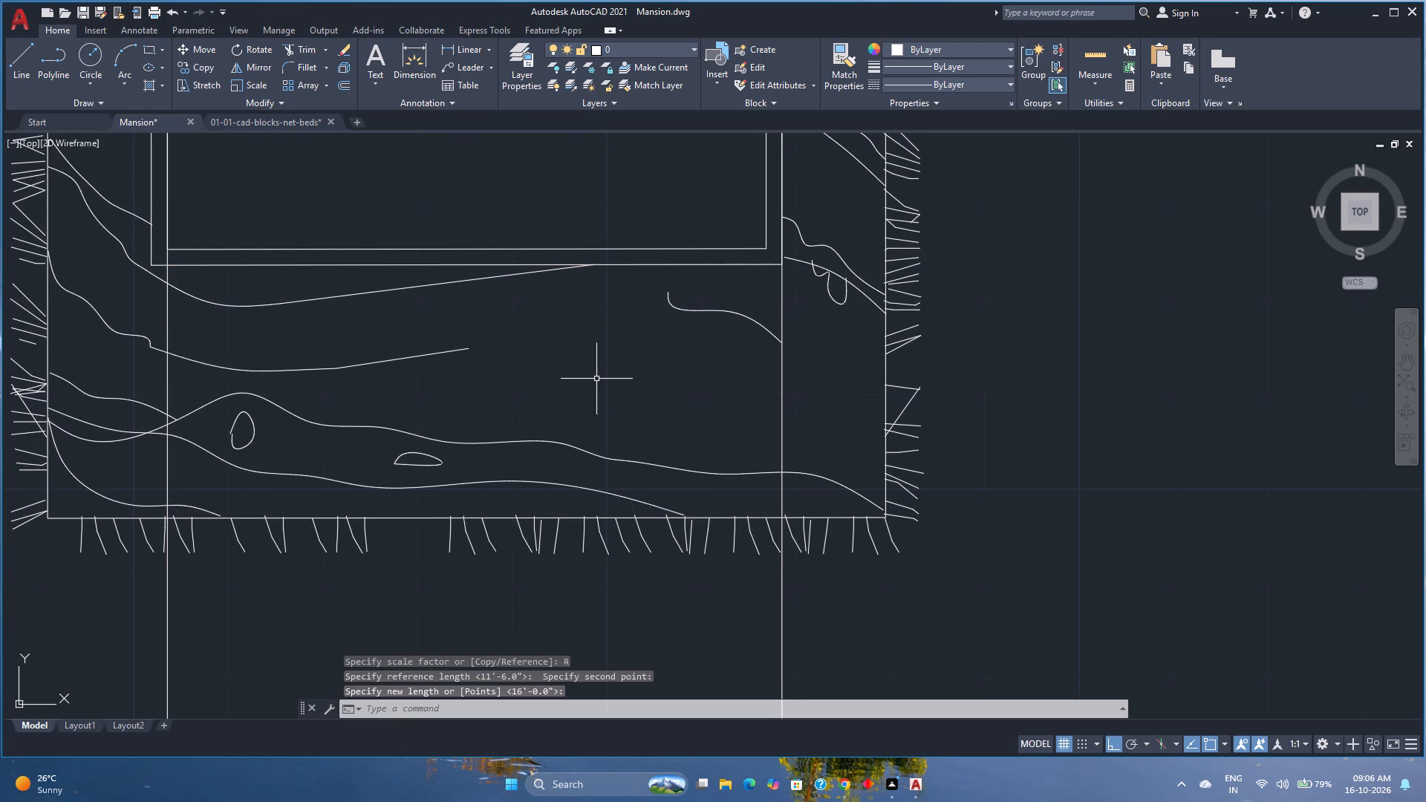
pyautogui.scroll(-3, 596, 379)
pyautogui.press('Escape')
# Delete the two vertical construction lines running through the bed.
pyautogui.moveTo(596, 489); pyautogui.dragTo(598, 477, button='middle')
pyautogui.rightClick(596, 489)
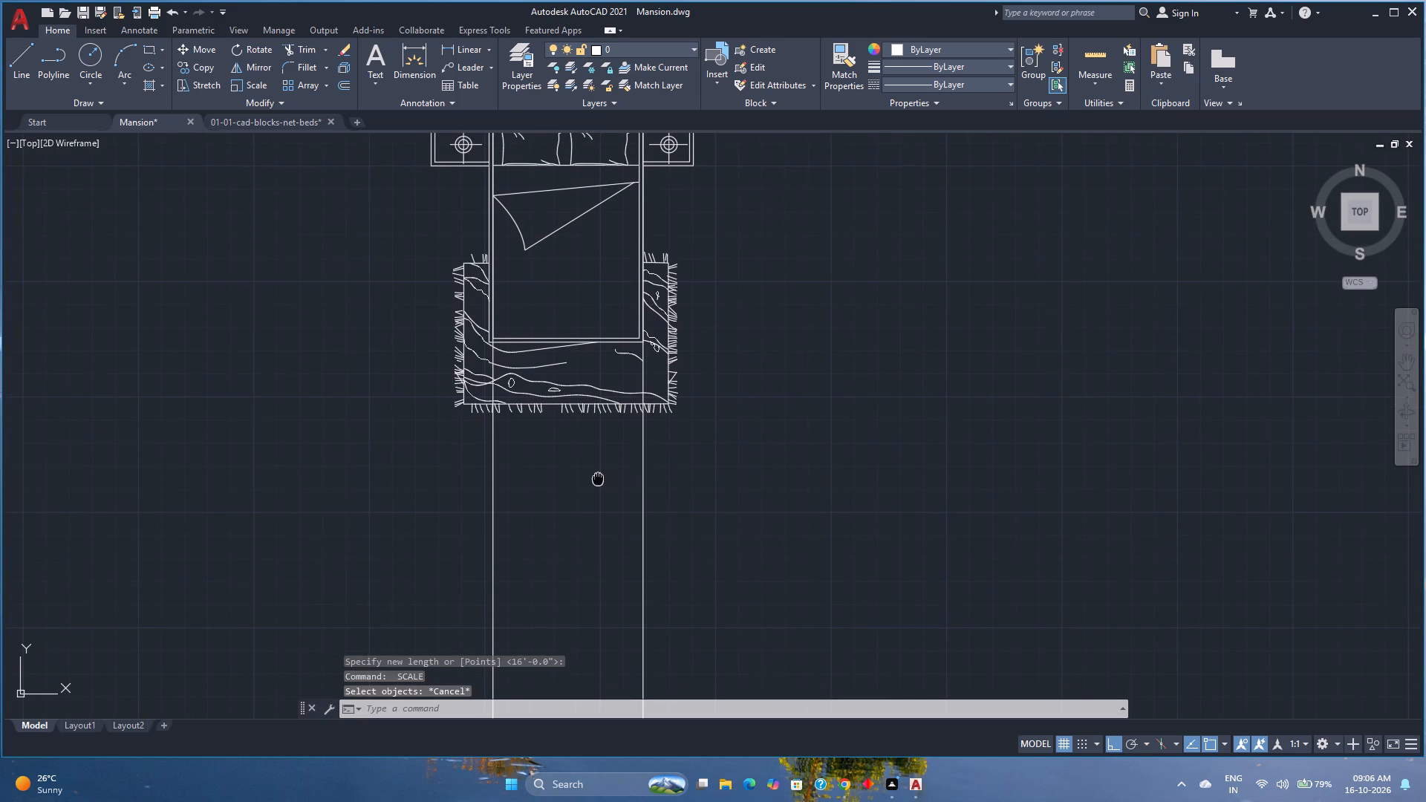
pyautogui.moveTo(598, 477); pyautogui.dragTo(598, 476, button='middle')
pyautogui.click(710, 527)
pyautogui.click(403, 504)
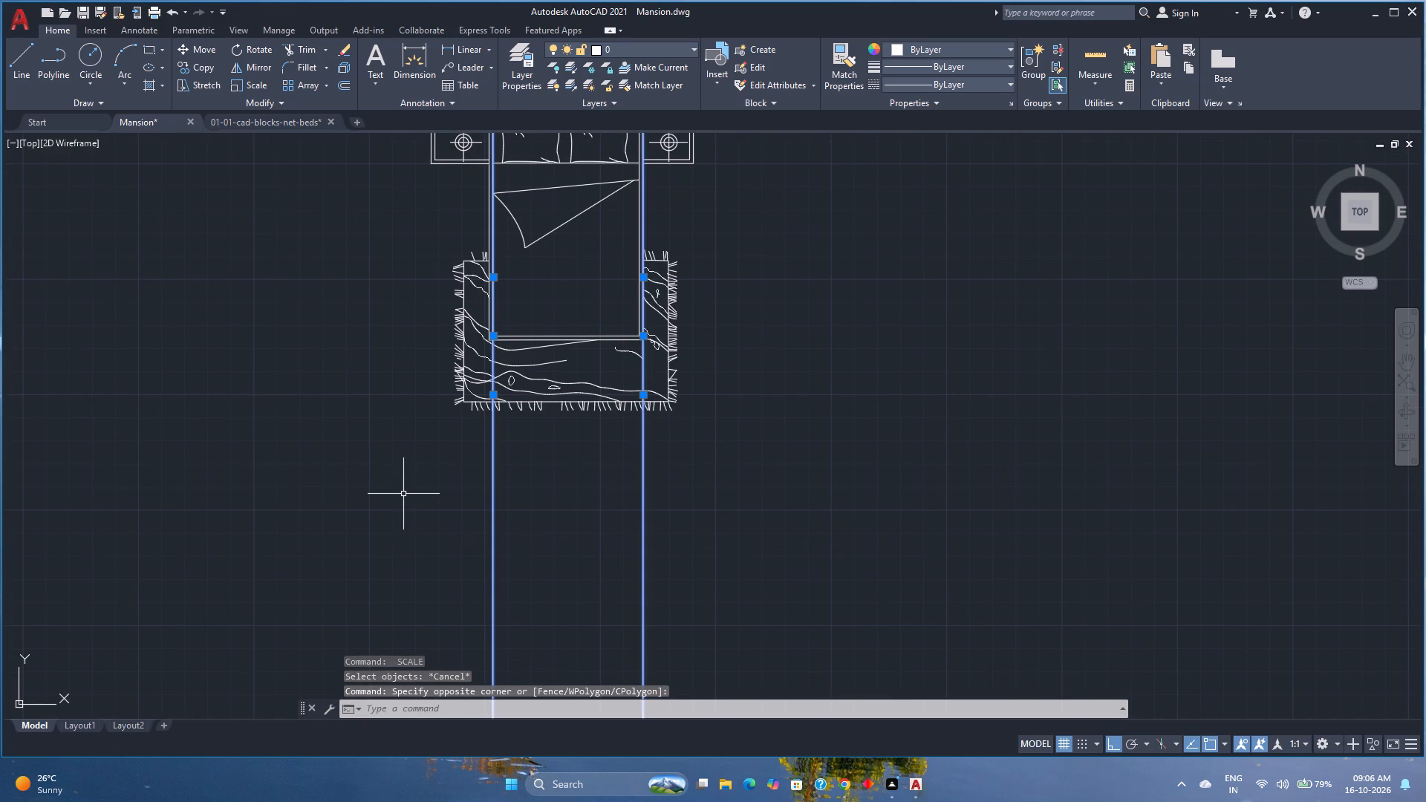
pyautogui.press('Delete')
# Rotate the bed block 90° counterclockwise about a point near its centre, so the headboard is on the left.
pyautogui.click(554, 403)
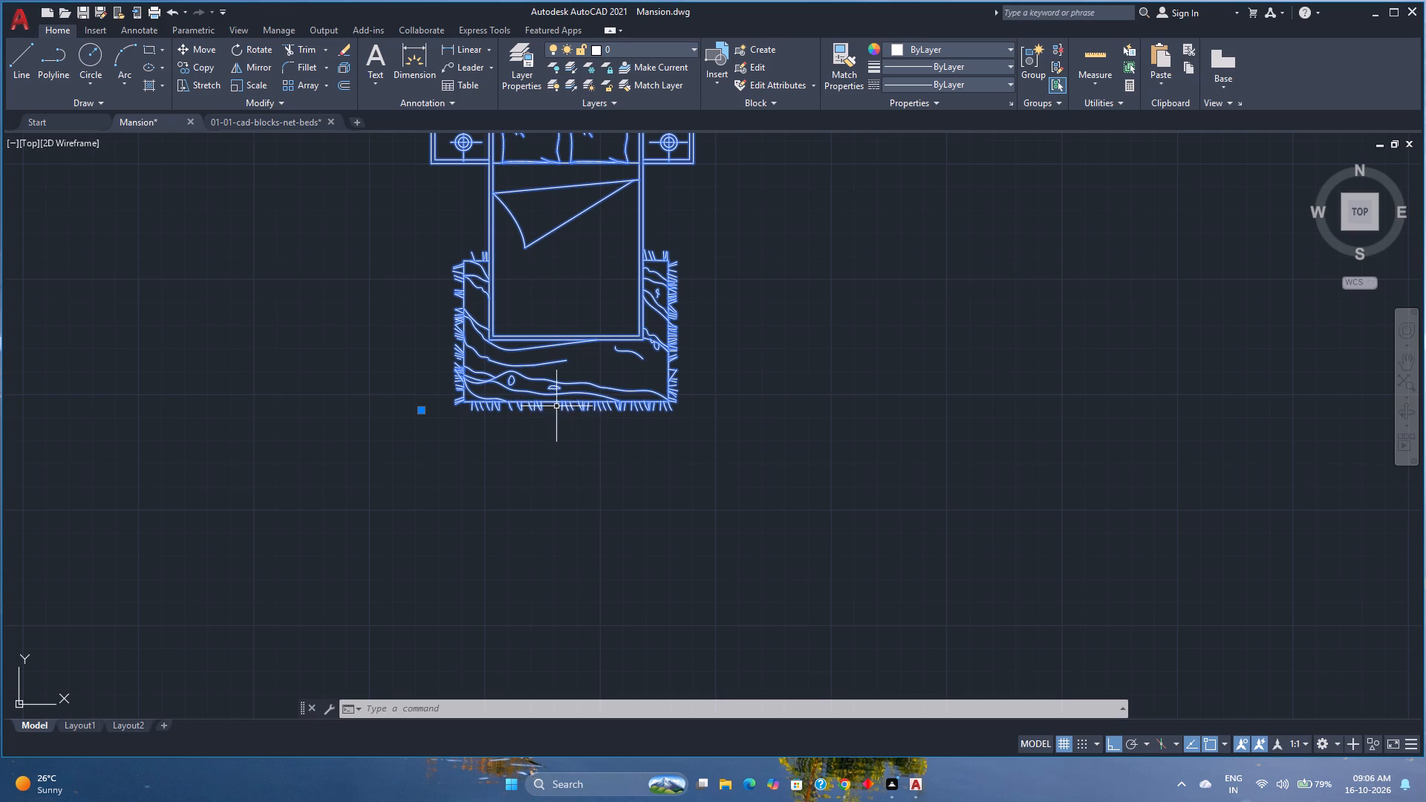
pyautogui.scroll(-1, 330, 209)
pyautogui.moveTo(335, 210); pyautogui.dragTo(443, 339, button='middle')
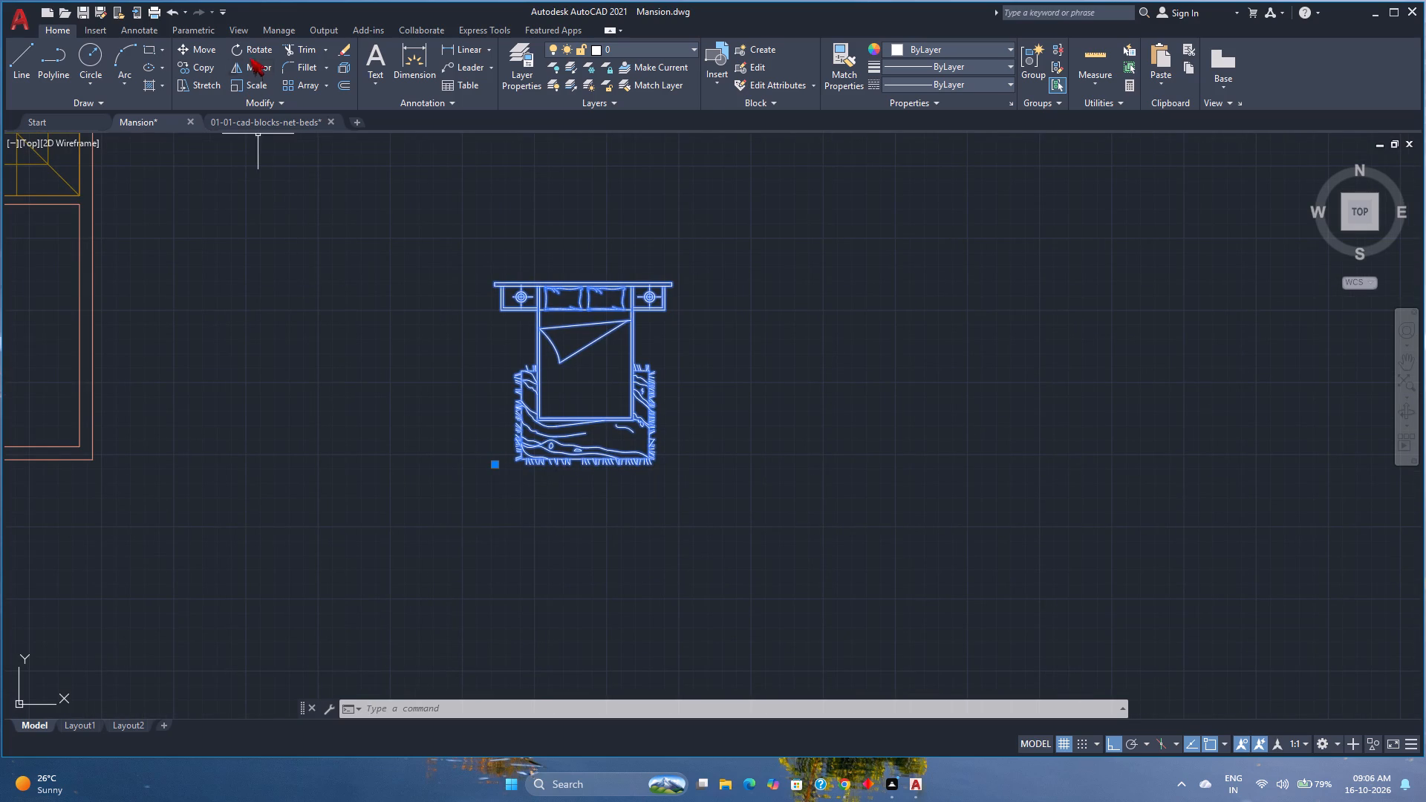
pyautogui.click(252, 53)
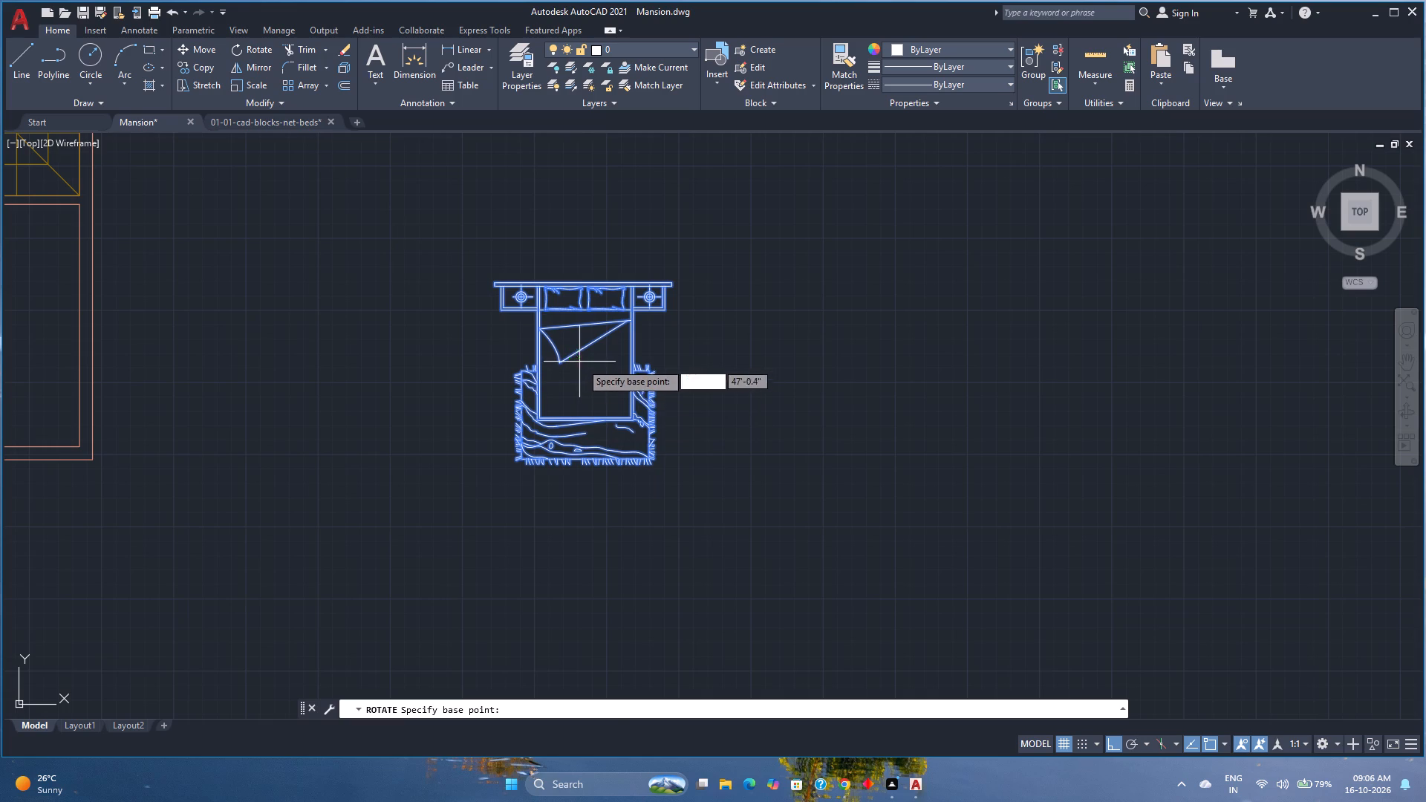
pyautogui.click(581, 367)
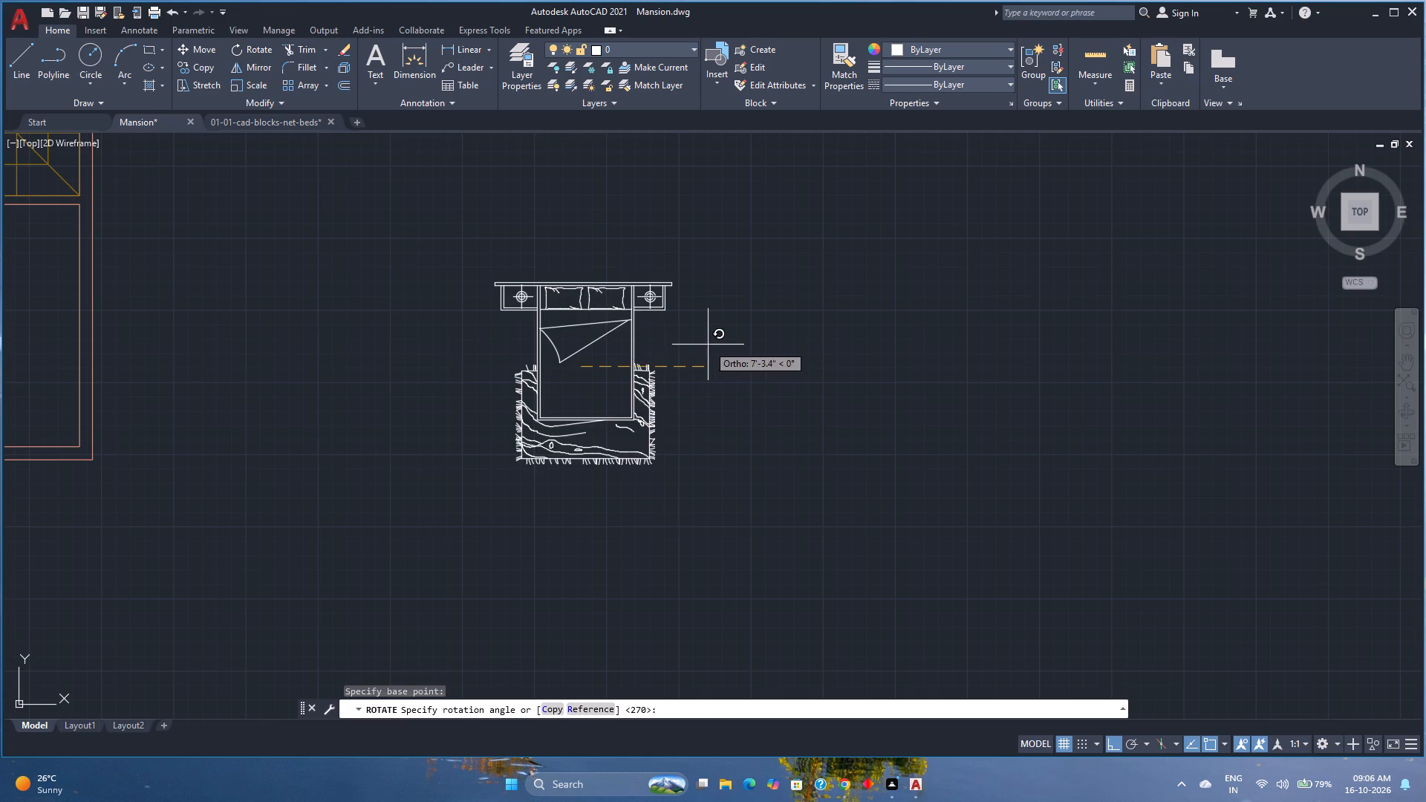
pyautogui.click(564, 235)
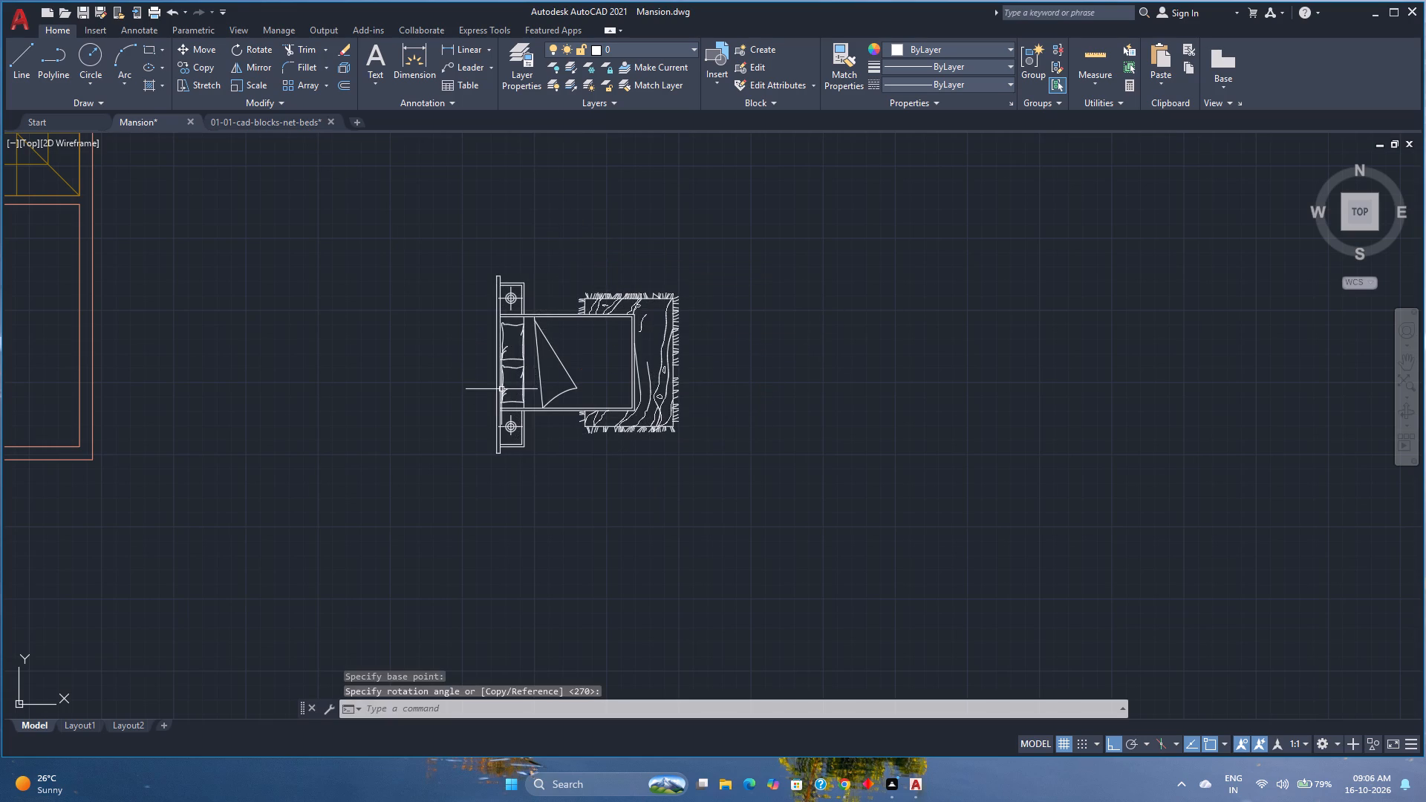
# Copy the bed block into the first plan's lower-left bedroom, placing the headboard's bottom corner at the room's lower-left inner corner.
pyautogui.click(501, 389)
pyautogui.click(188, 66)
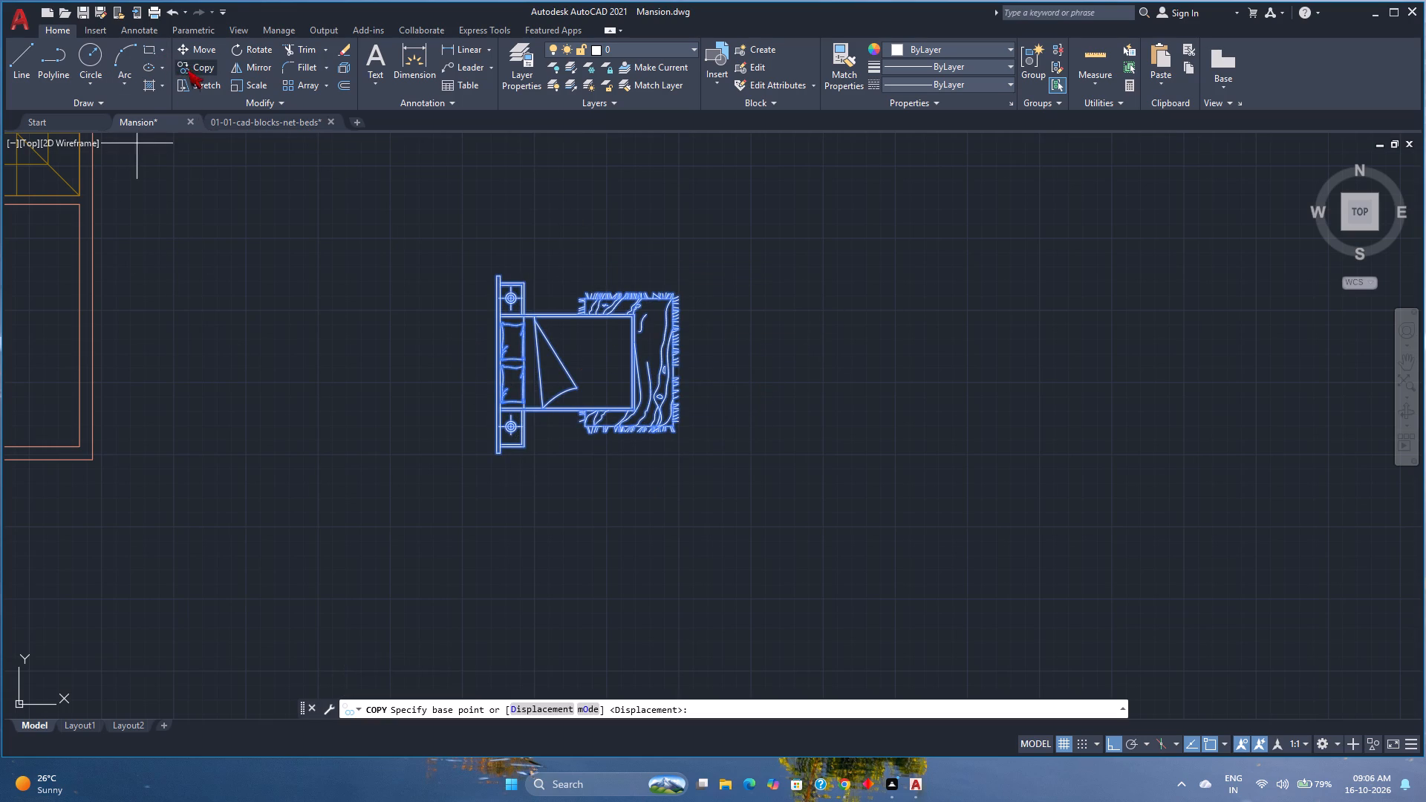
pyautogui.scroll(4, 482, 469)
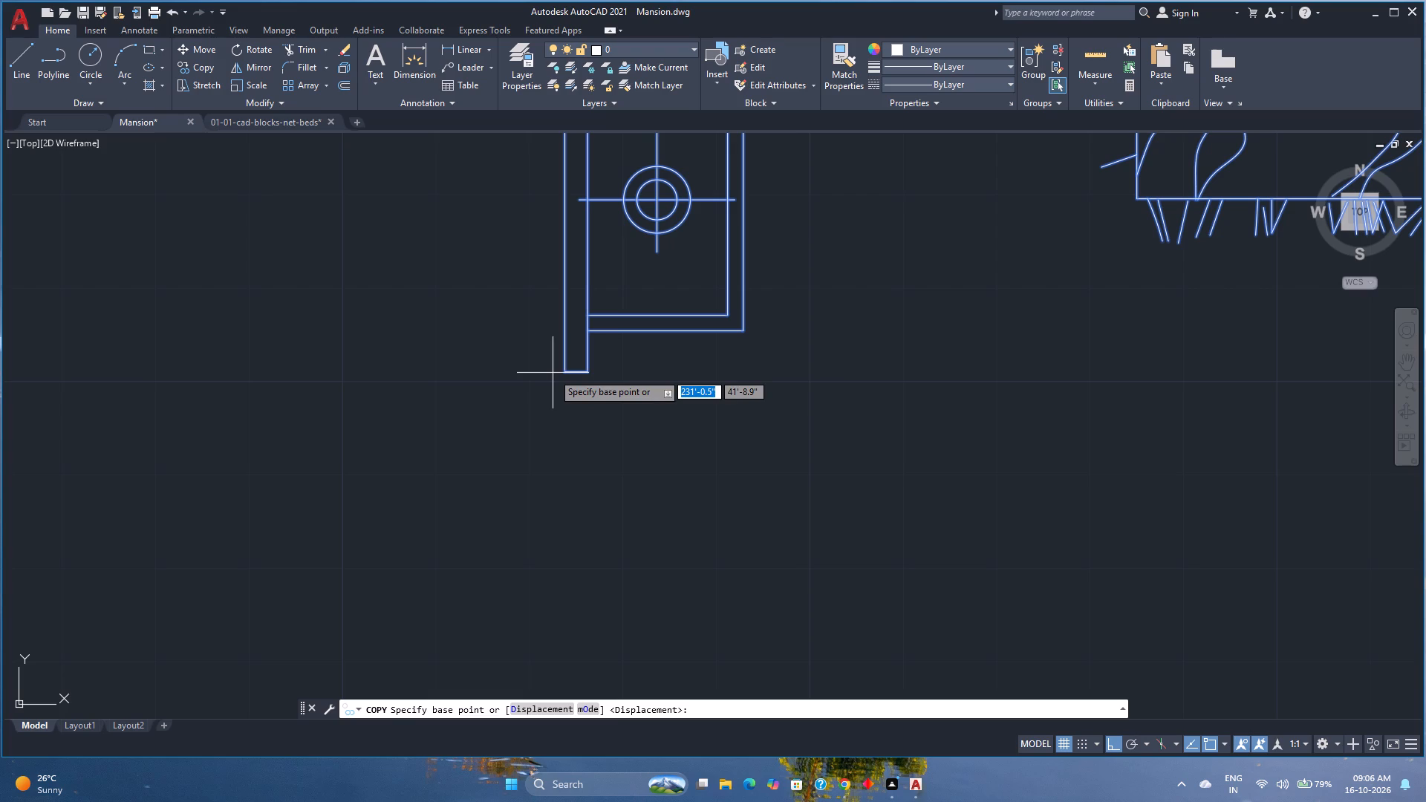
pyautogui.click(562, 372)
pyautogui.scroll(-7, 564, 372)
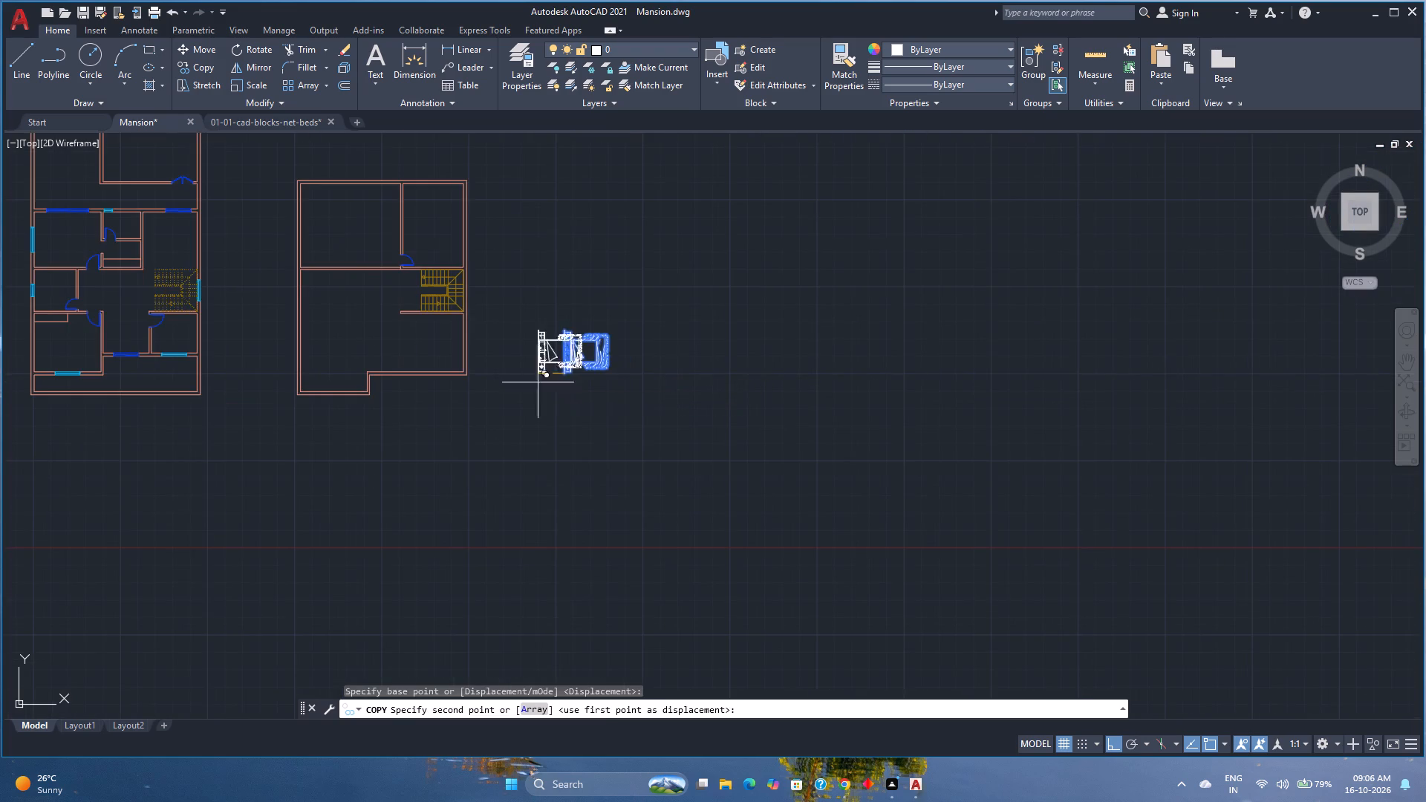
pyautogui.moveTo(534, 386); pyautogui.dragTo(781, 434, button='middle')
pyautogui.moveTo(322, 417); pyautogui.dragTo(764, 454, button='middle')
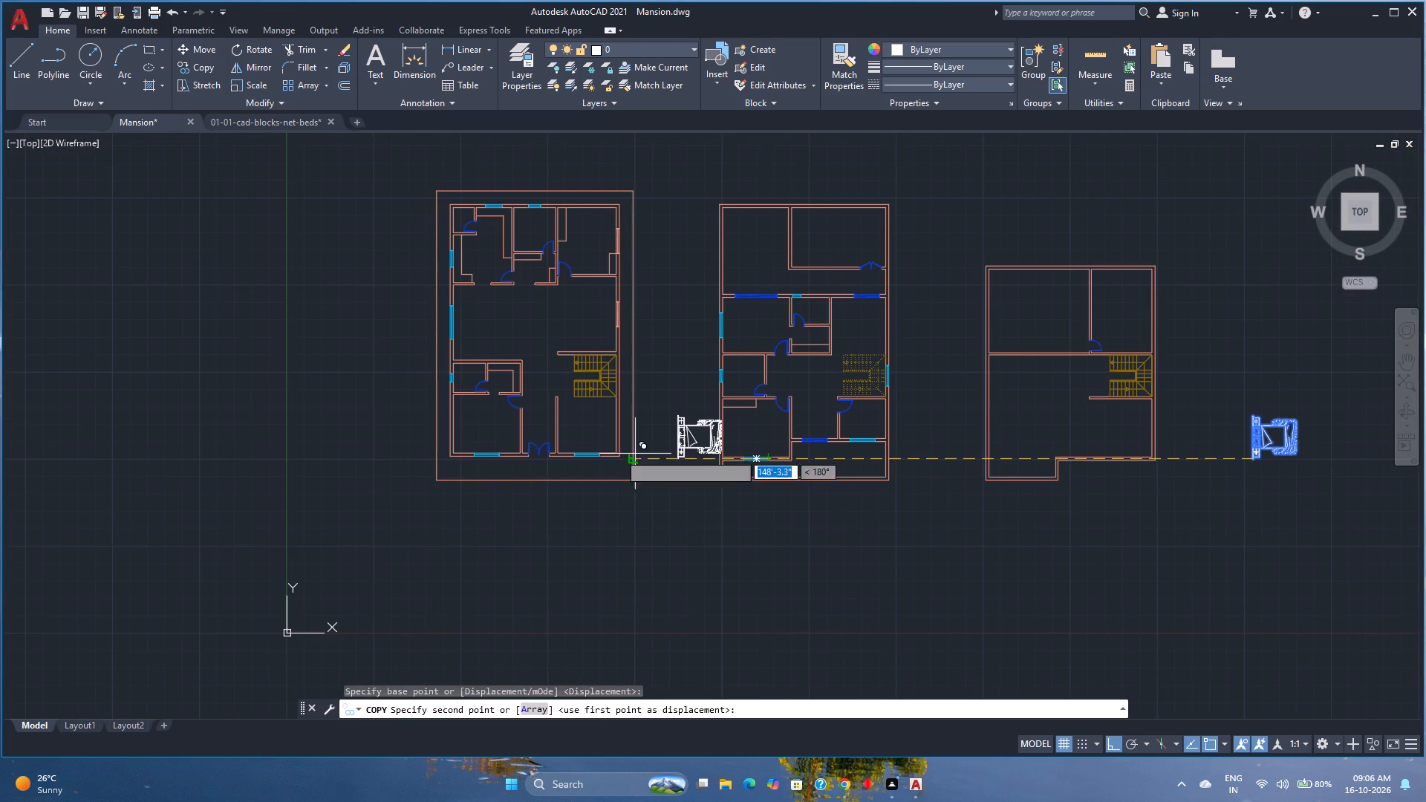
pyautogui.scroll(3, 492, 446)
pyautogui.click(324, 475)
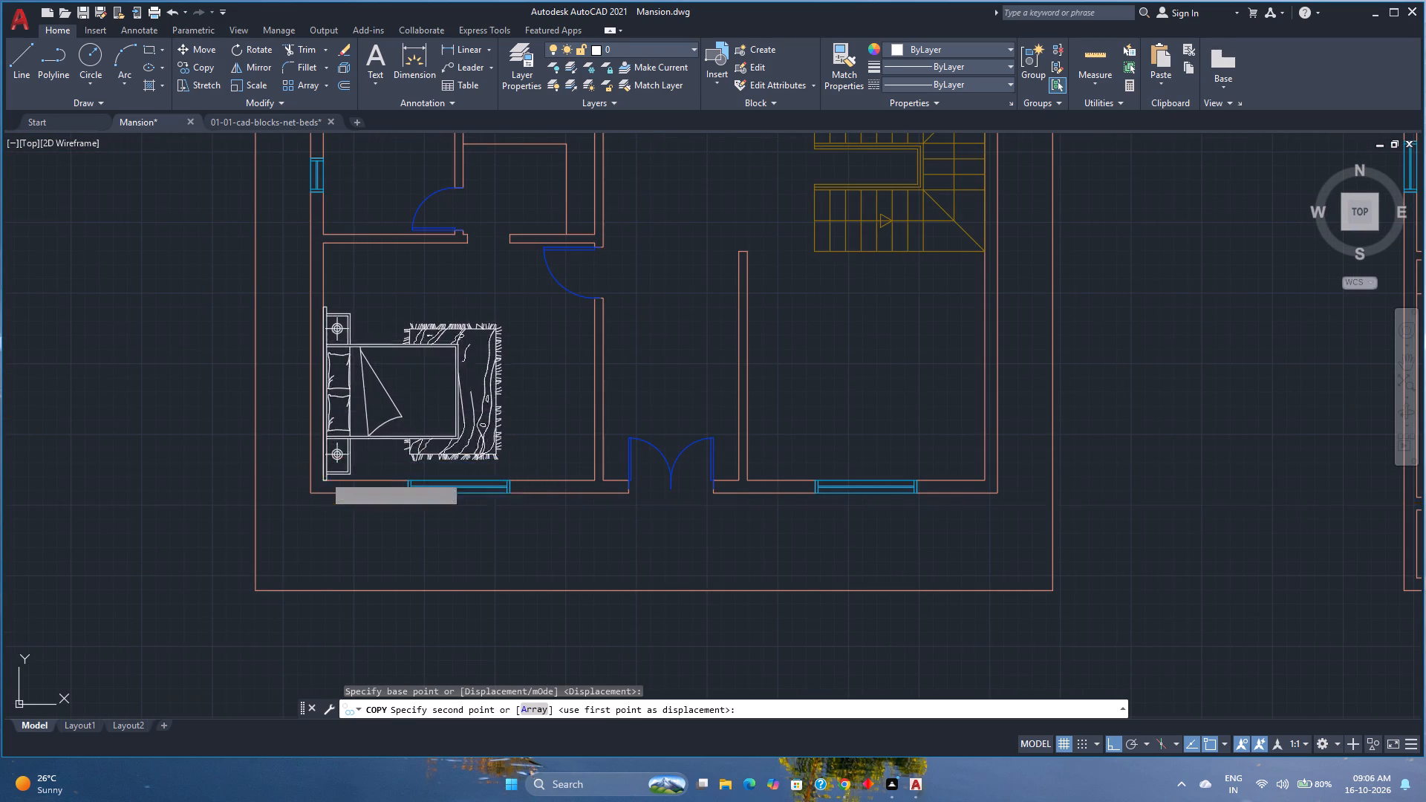
pyautogui.press('Escape')
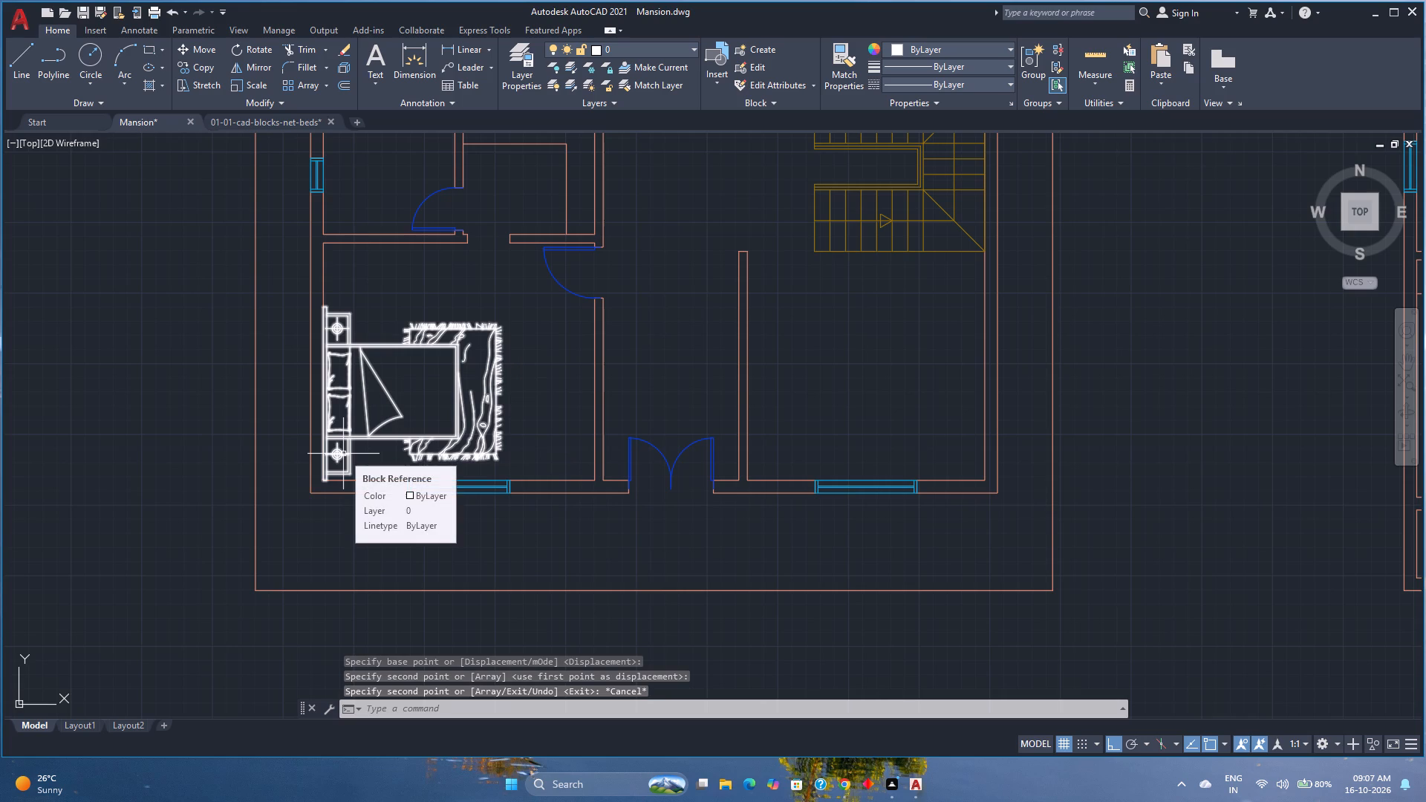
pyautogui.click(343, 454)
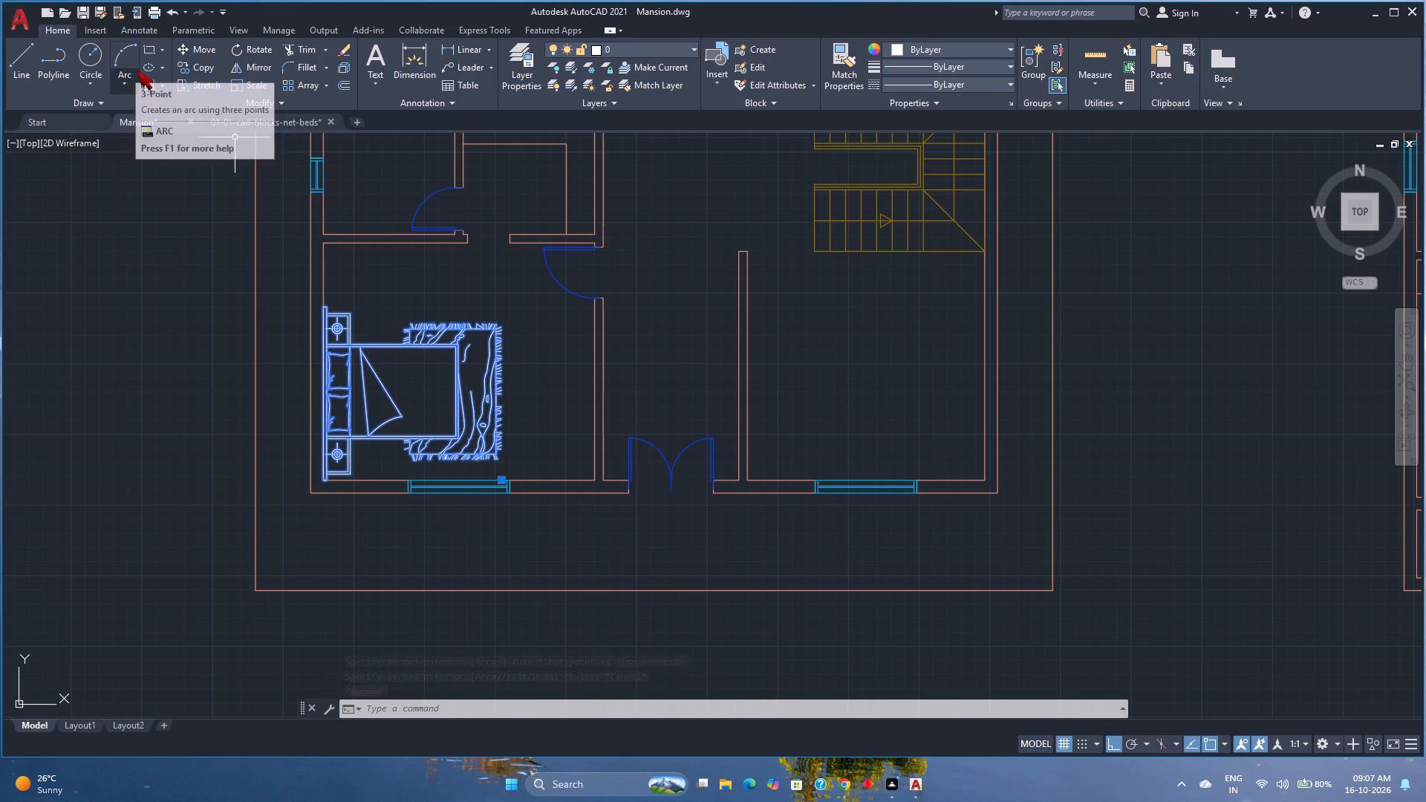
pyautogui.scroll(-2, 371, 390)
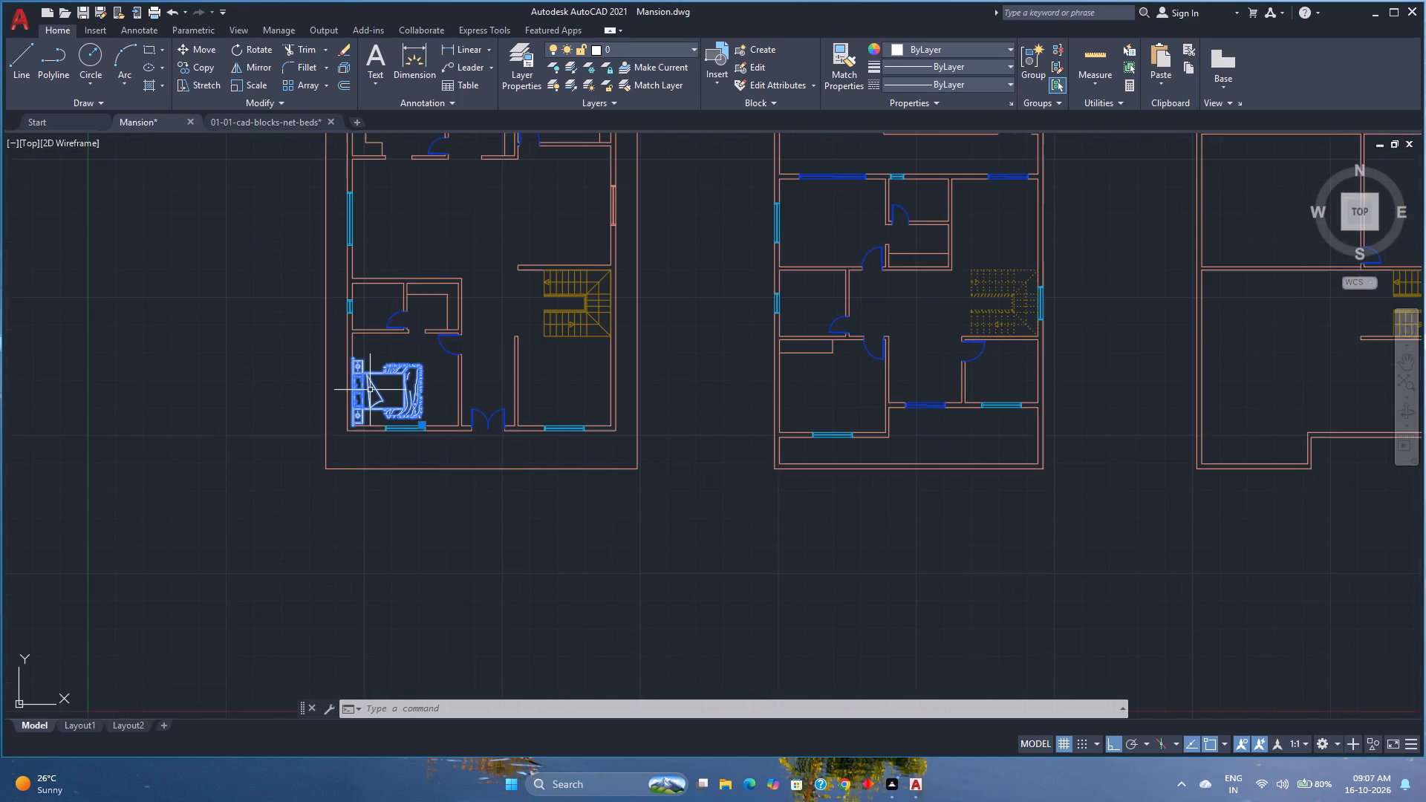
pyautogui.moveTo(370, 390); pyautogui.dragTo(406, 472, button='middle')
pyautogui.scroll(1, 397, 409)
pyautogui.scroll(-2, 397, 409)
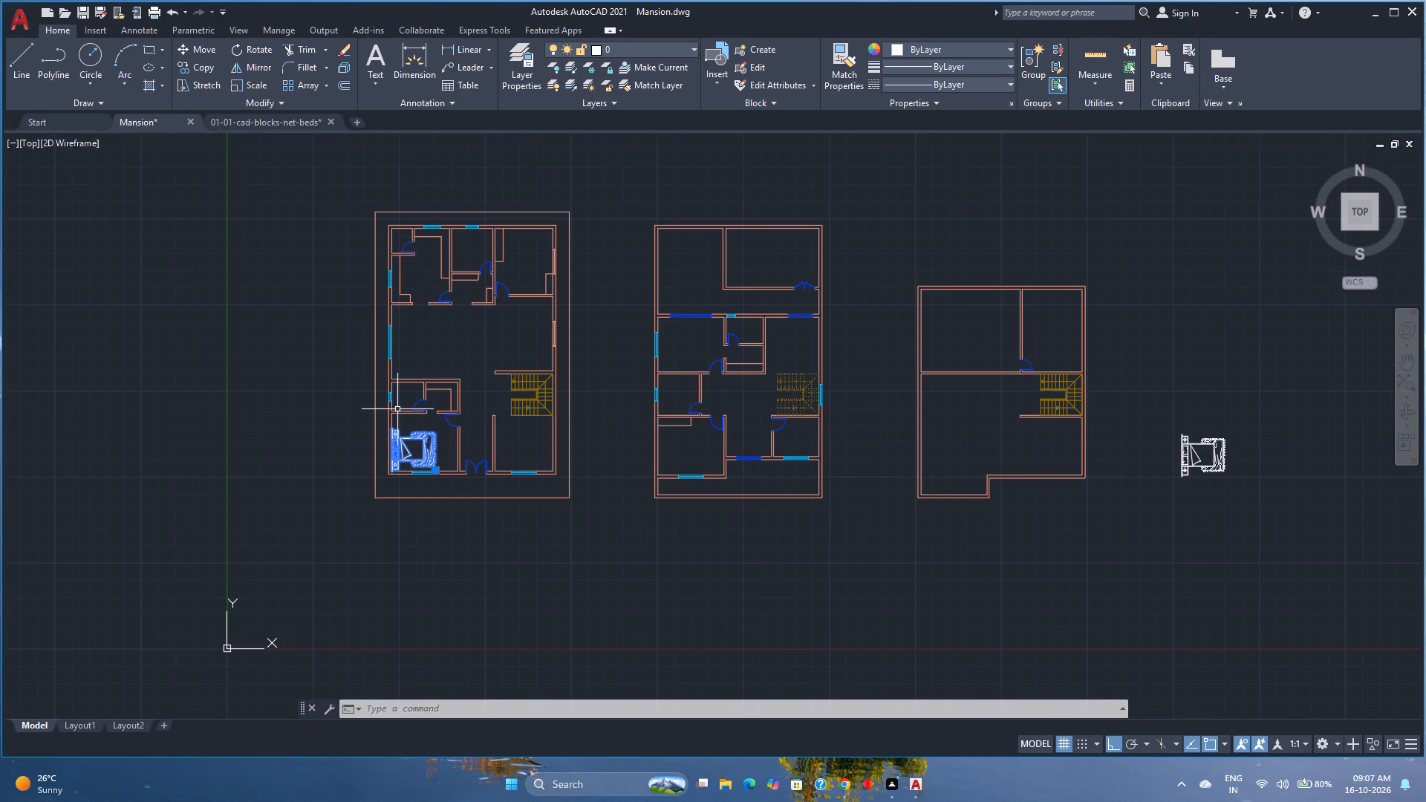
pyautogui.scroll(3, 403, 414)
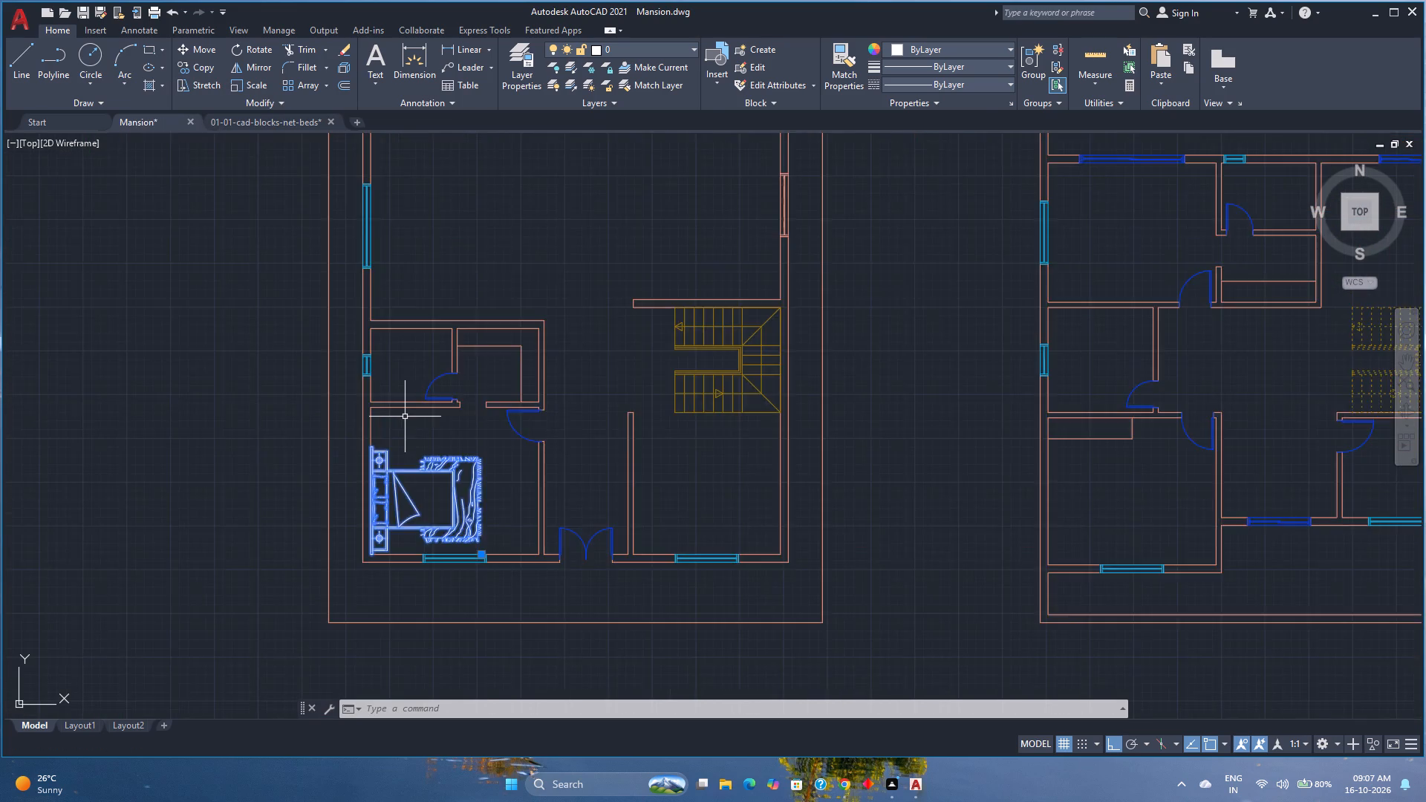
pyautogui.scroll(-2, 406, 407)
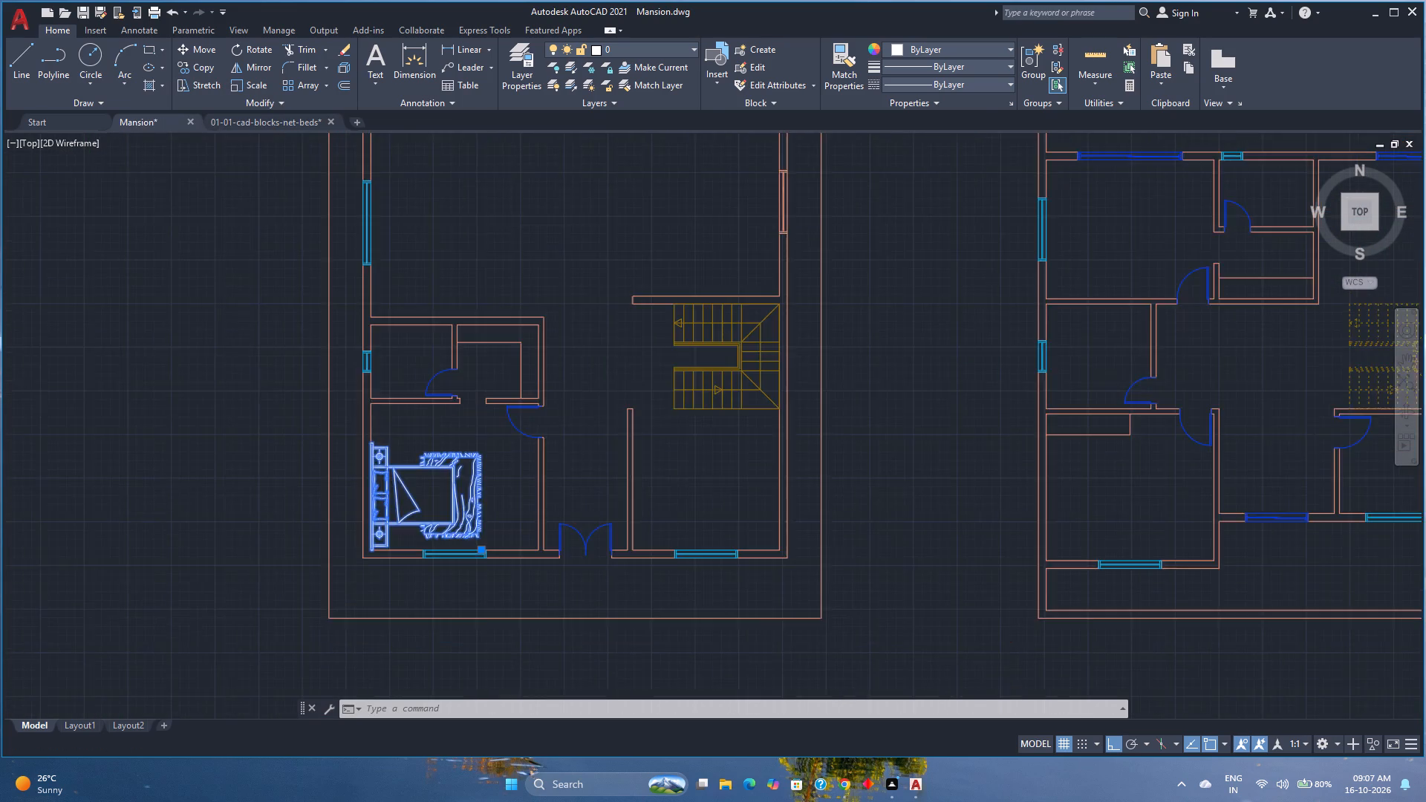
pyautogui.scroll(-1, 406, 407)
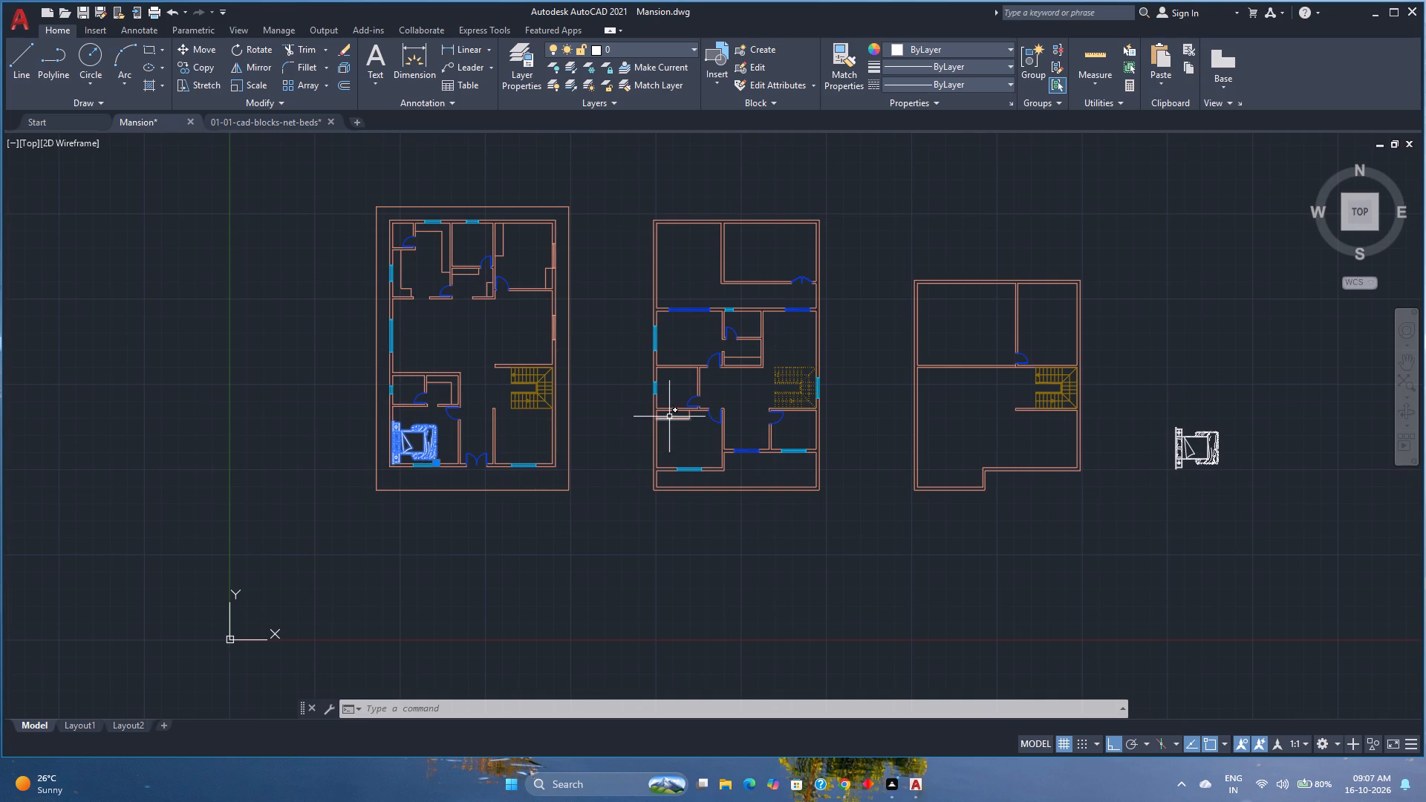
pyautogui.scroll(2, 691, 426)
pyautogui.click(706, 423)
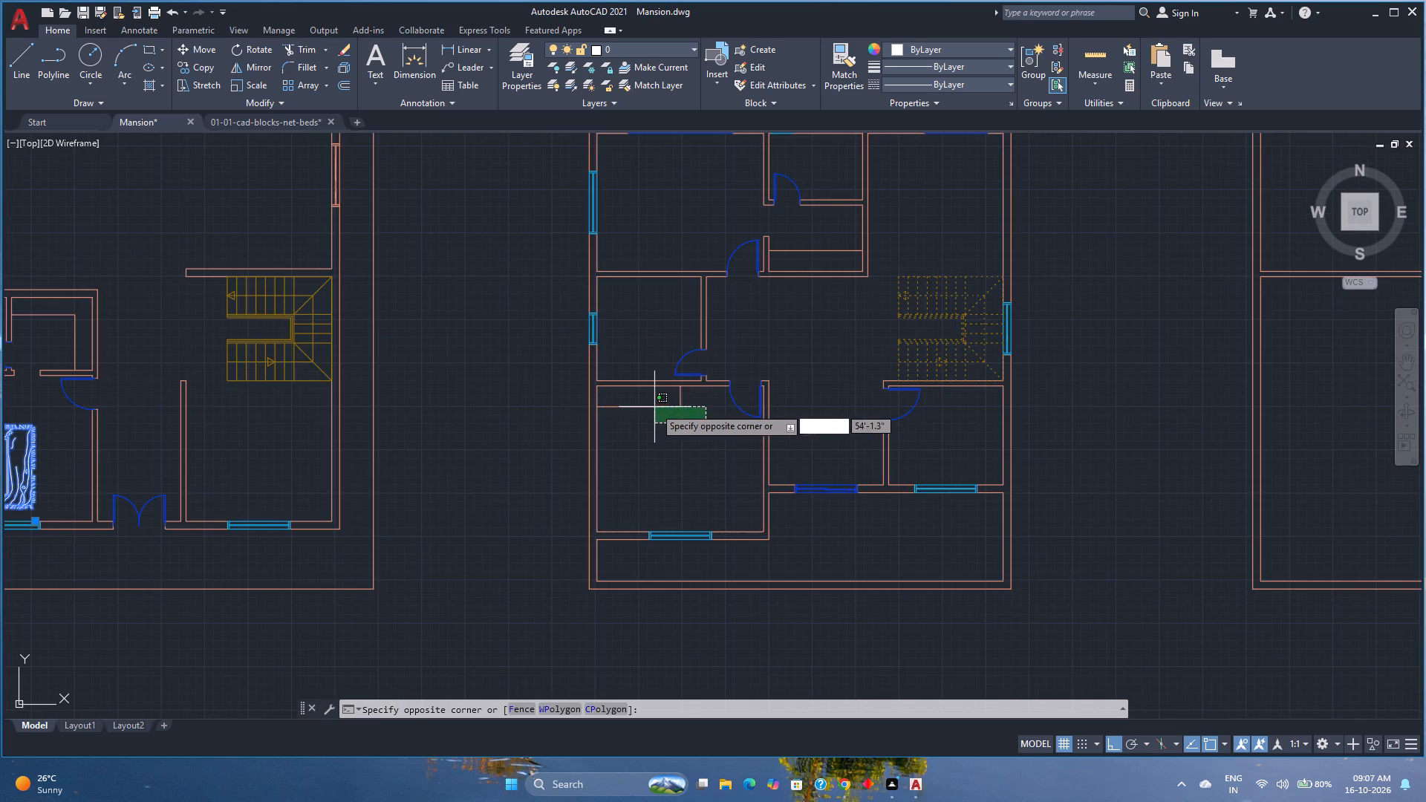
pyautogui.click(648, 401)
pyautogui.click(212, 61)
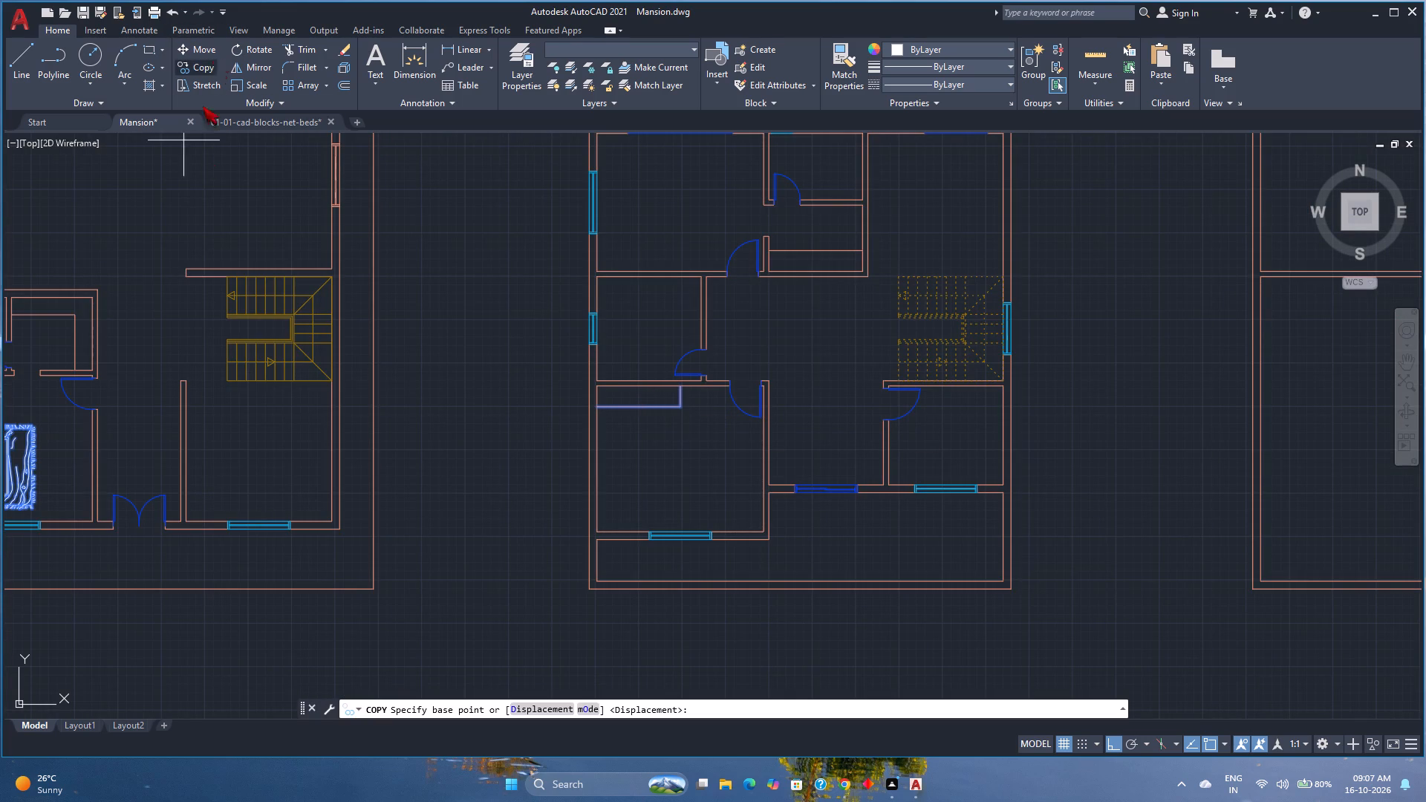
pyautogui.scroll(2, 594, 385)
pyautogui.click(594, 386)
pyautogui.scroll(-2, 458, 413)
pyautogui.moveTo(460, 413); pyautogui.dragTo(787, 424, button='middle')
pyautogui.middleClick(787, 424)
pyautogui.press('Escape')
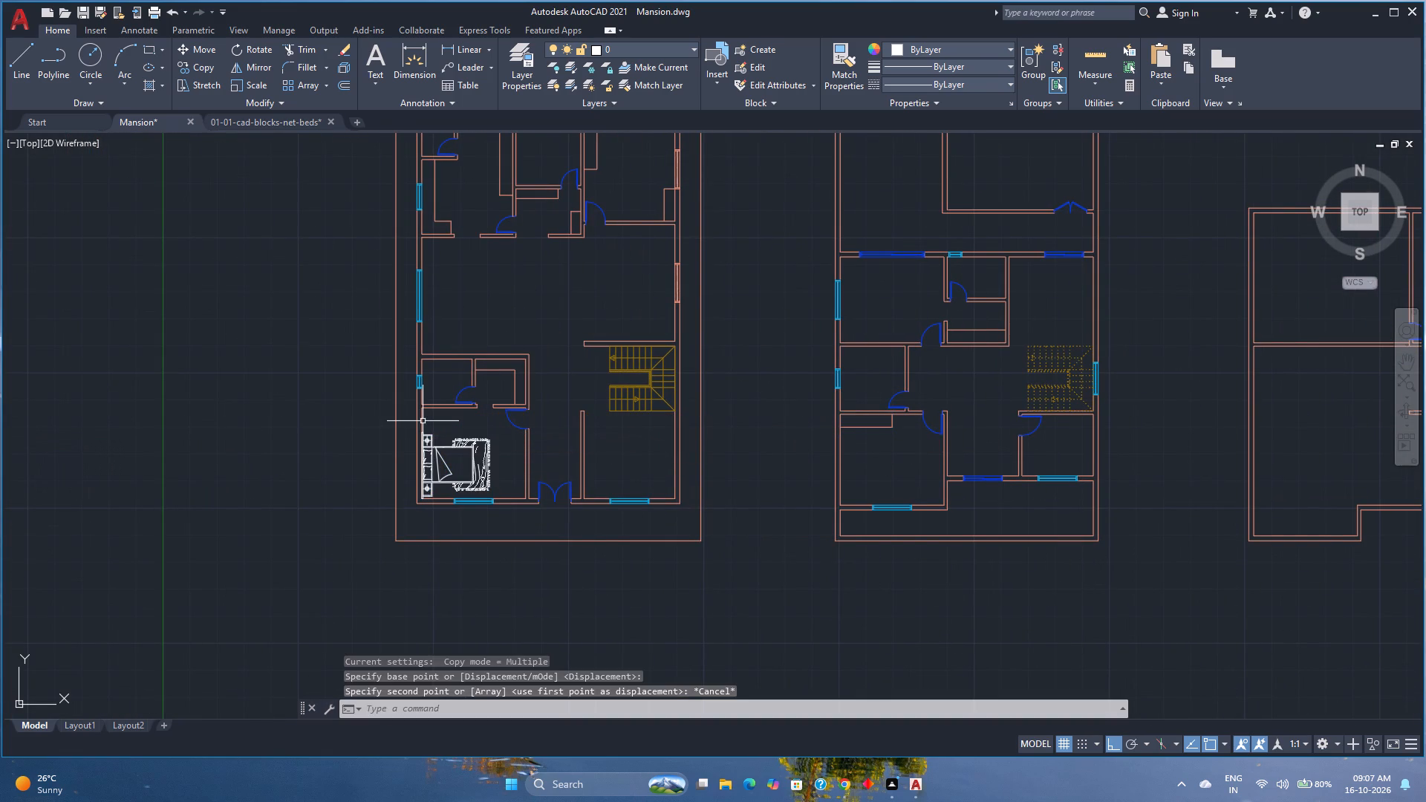
# Copy the wardrobe outline from the second plan's lower-left bedroom to the upper-left inner corner of the first plan's bedroom.
pyautogui.click(908, 443)
pyautogui.click(866, 423)
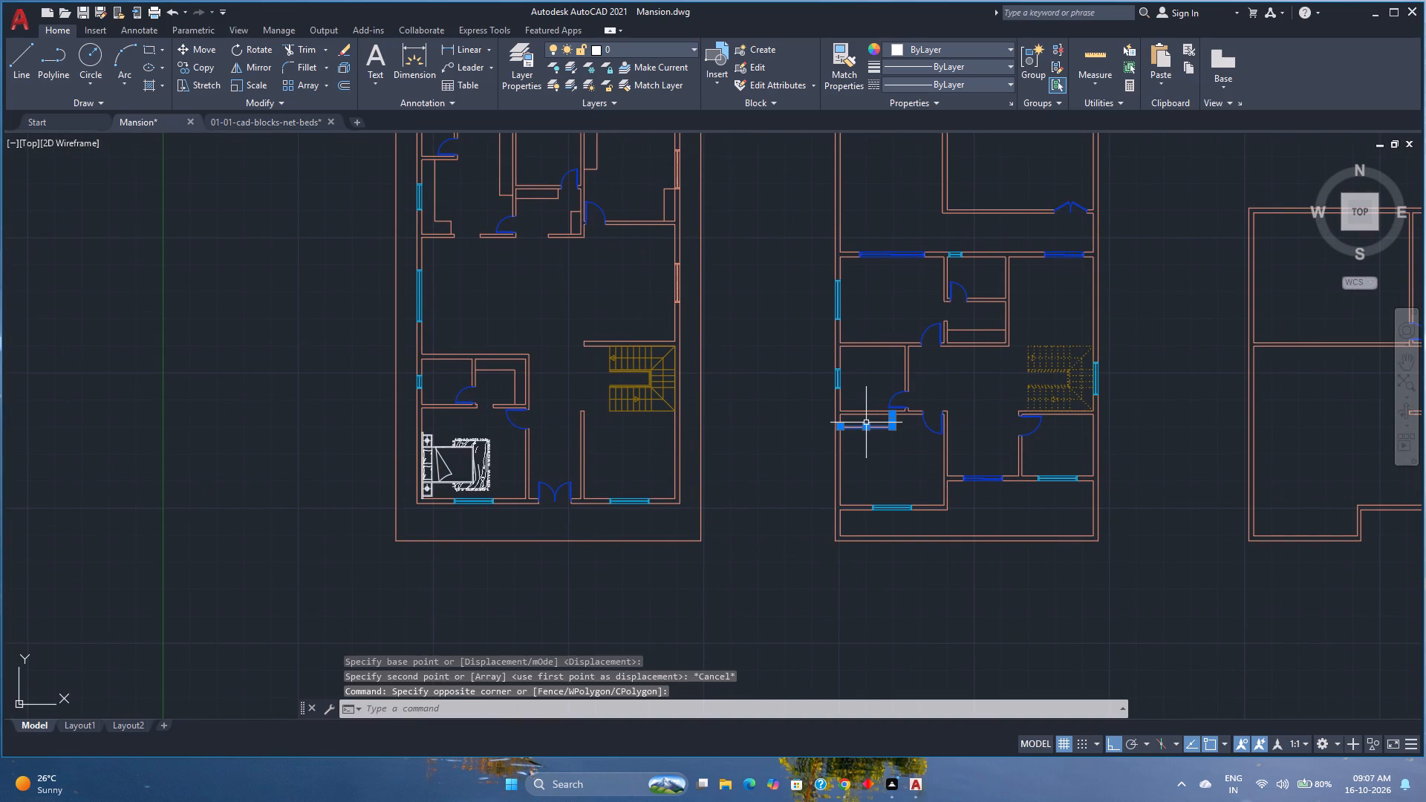
pyautogui.click(212, 66)
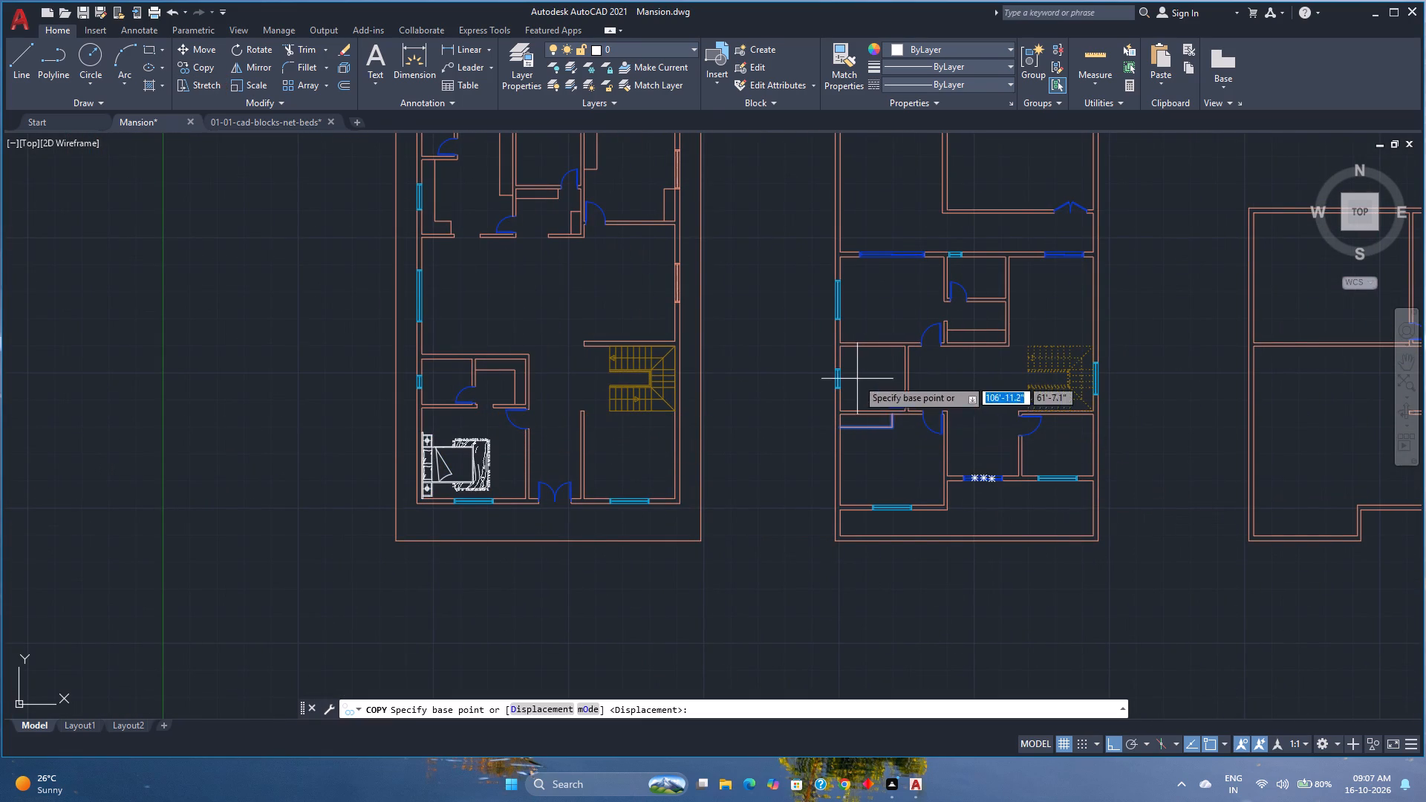
pyautogui.scroll(3, 842, 423)
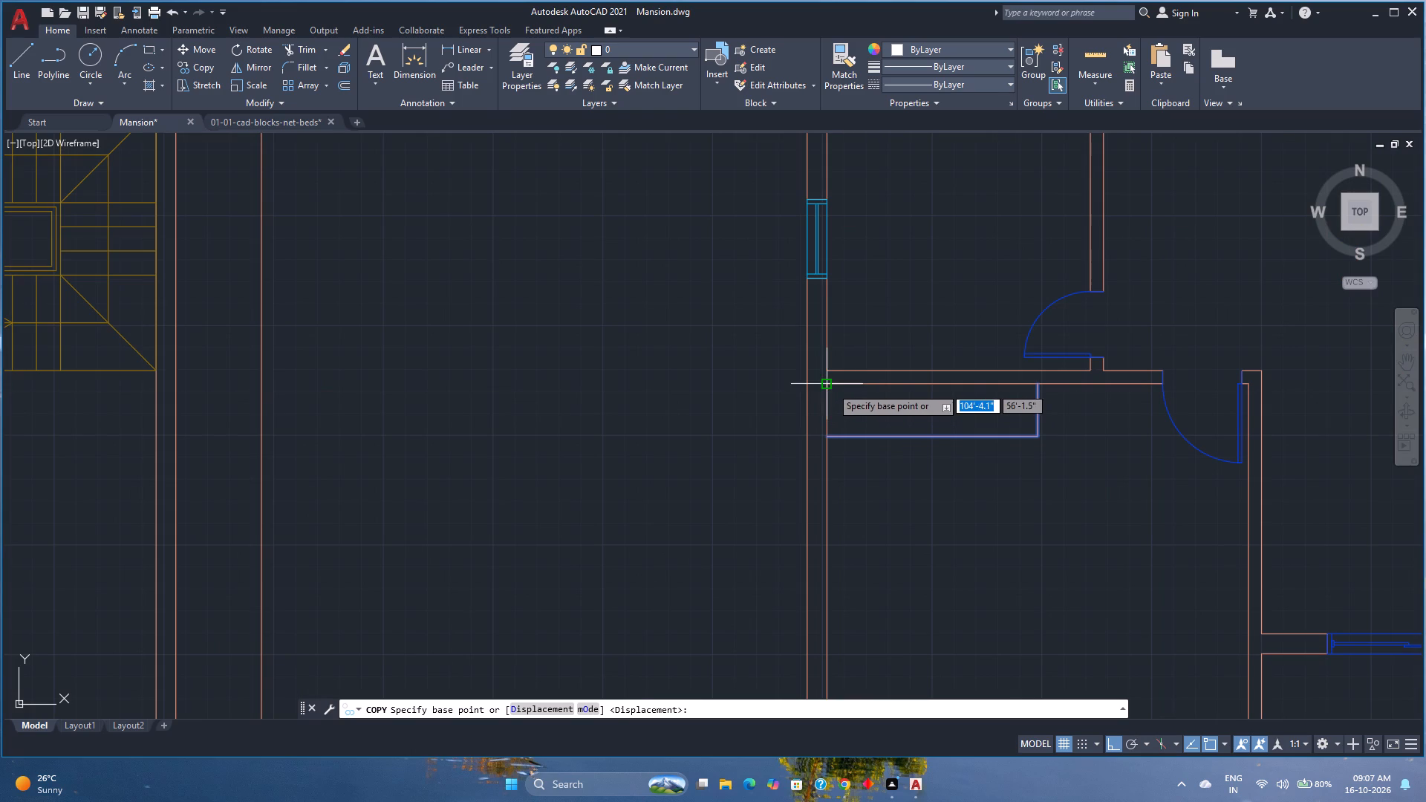
pyautogui.click(830, 387)
pyautogui.scroll(-1, 750, 428)
pyautogui.moveTo(761, 430); pyautogui.dragTo(1168, 478, button='middle')
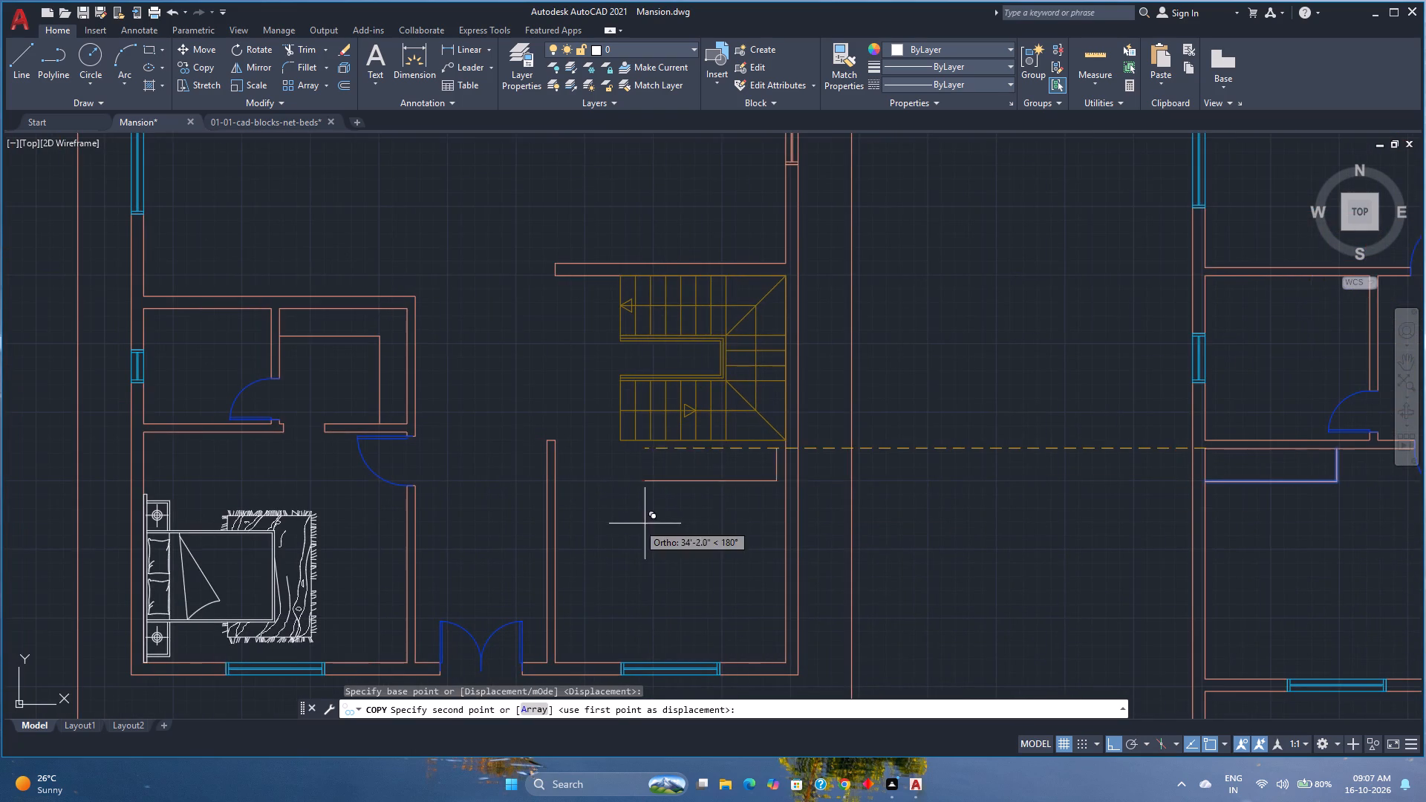
pyautogui.moveTo(637, 524); pyautogui.dragTo(977, 576, button='middle')
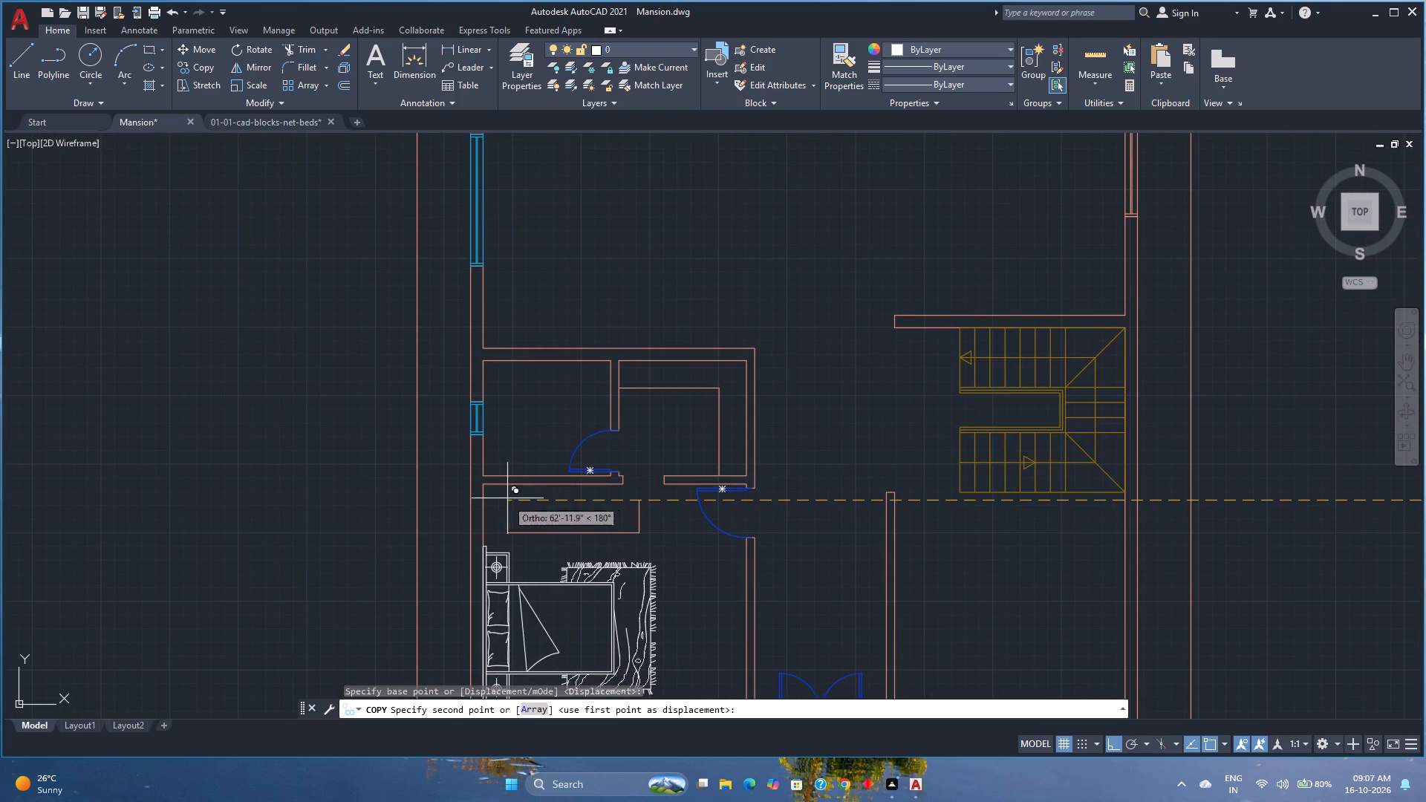
pyautogui.click(486, 489)
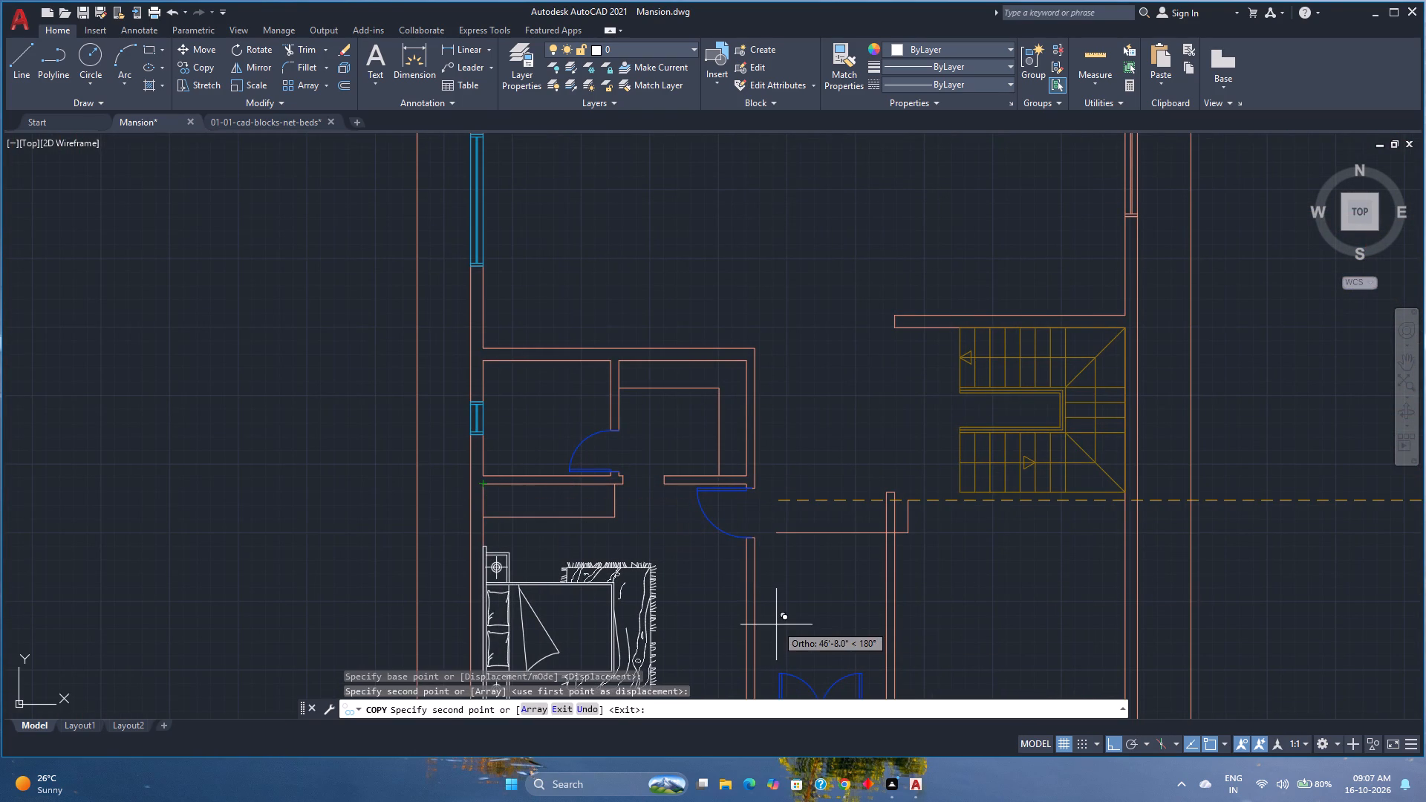
pyautogui.press('Escape')
# Move the bed in the first plan's lower-left bedroom 9" upward along the left wall.
pyautogui.scroll(-2, 726, 586)
pyautogui.moveTo(726, 586); pyautogui.dragTo(559, 548, button='middle')
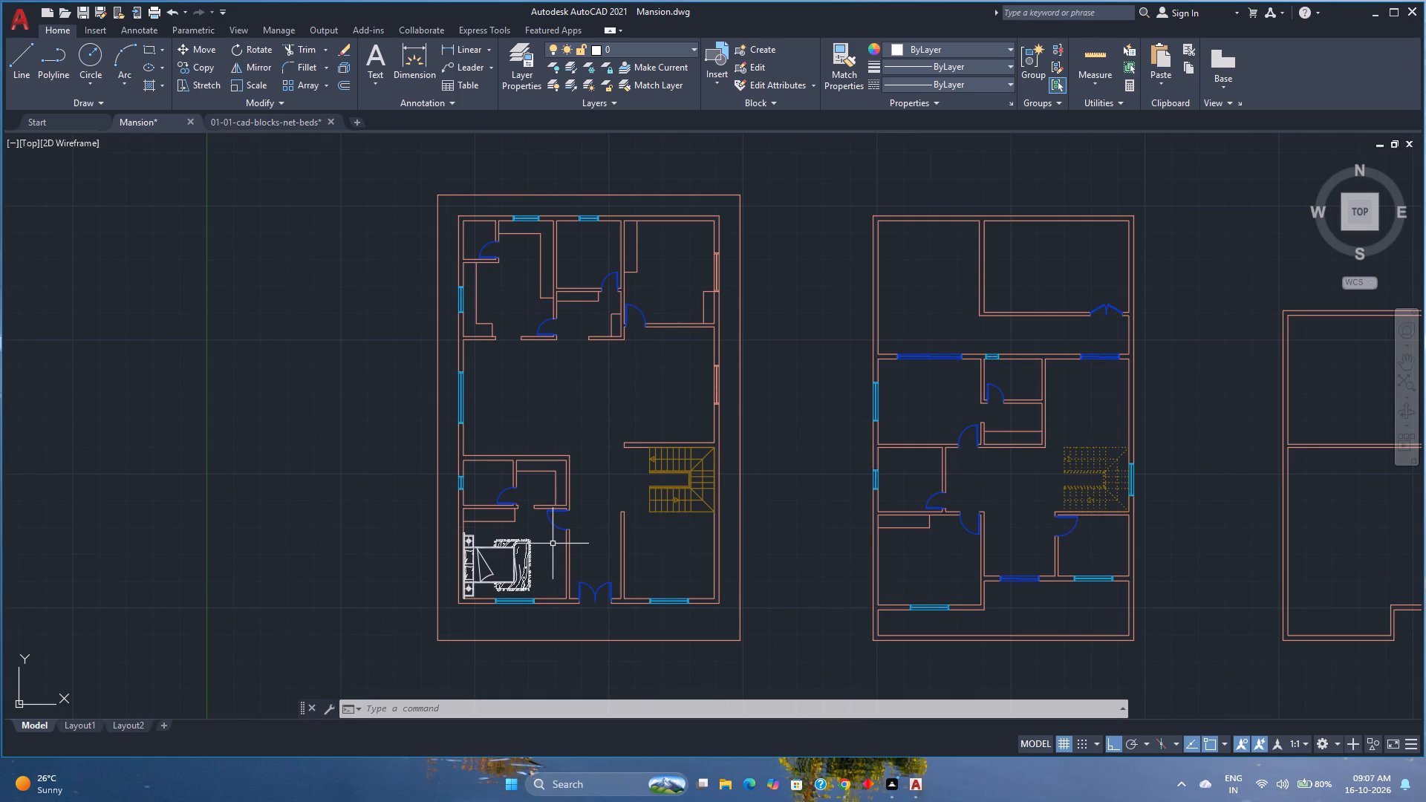
pyautogui.scroll(1, 488, 541)
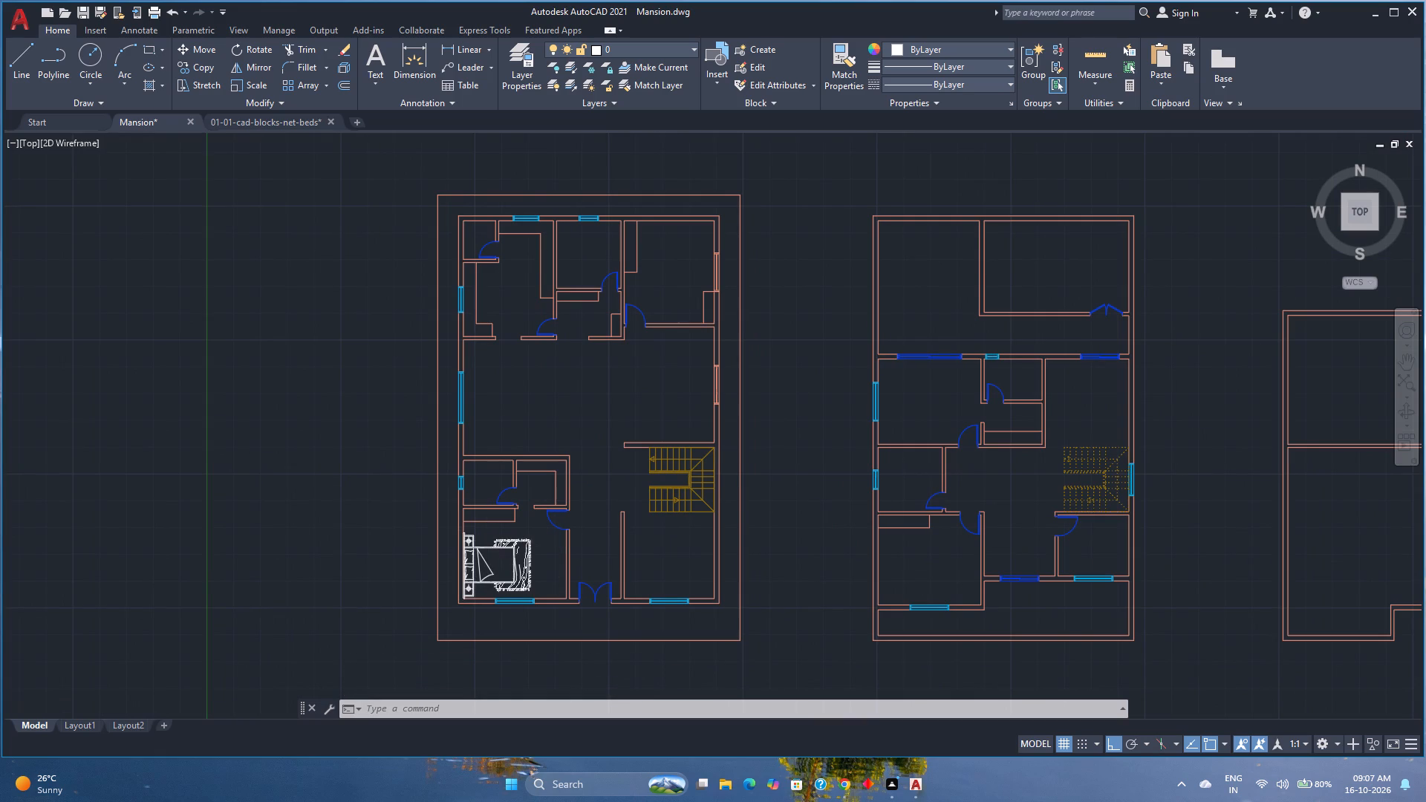
pyautogui.click(474, 550)
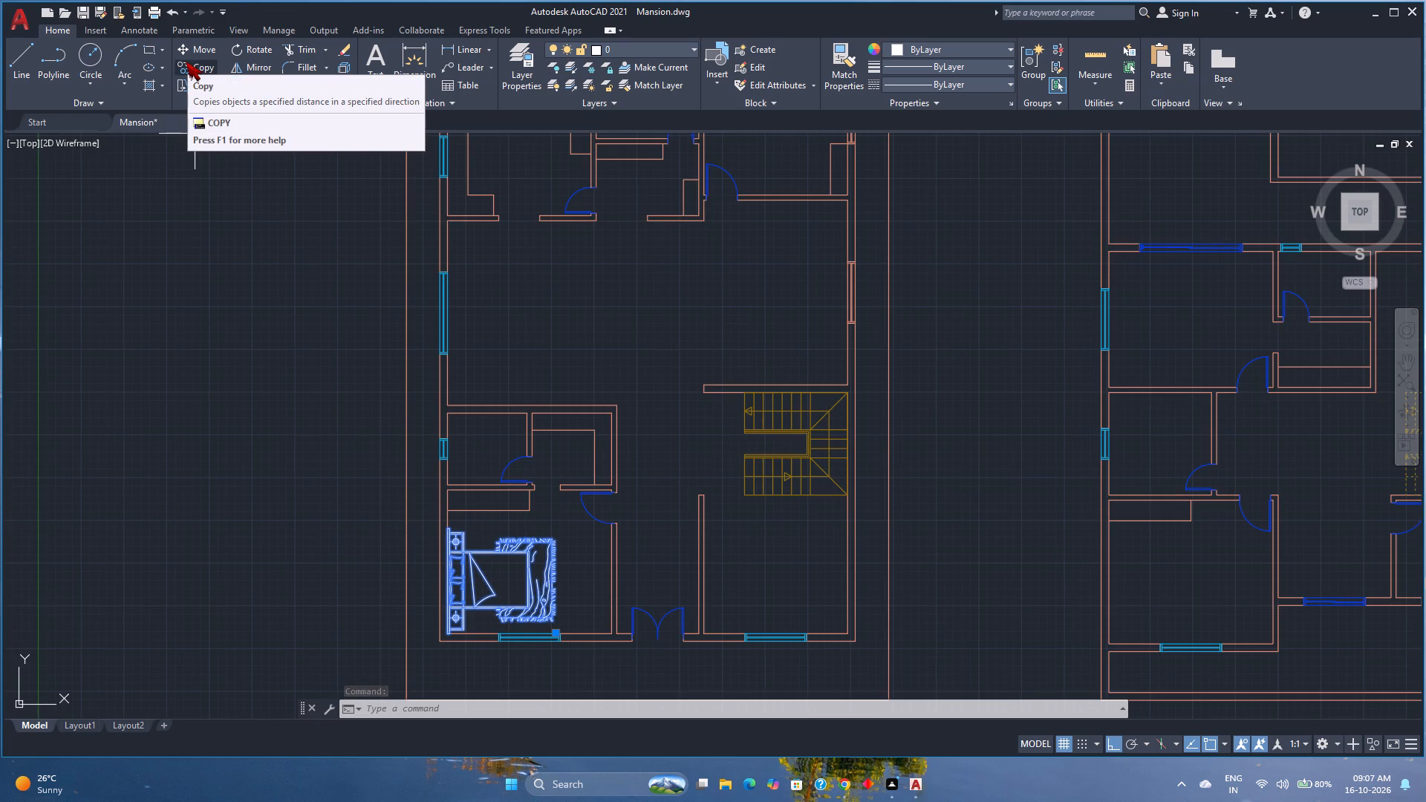
pyautogui.click(207, 53)
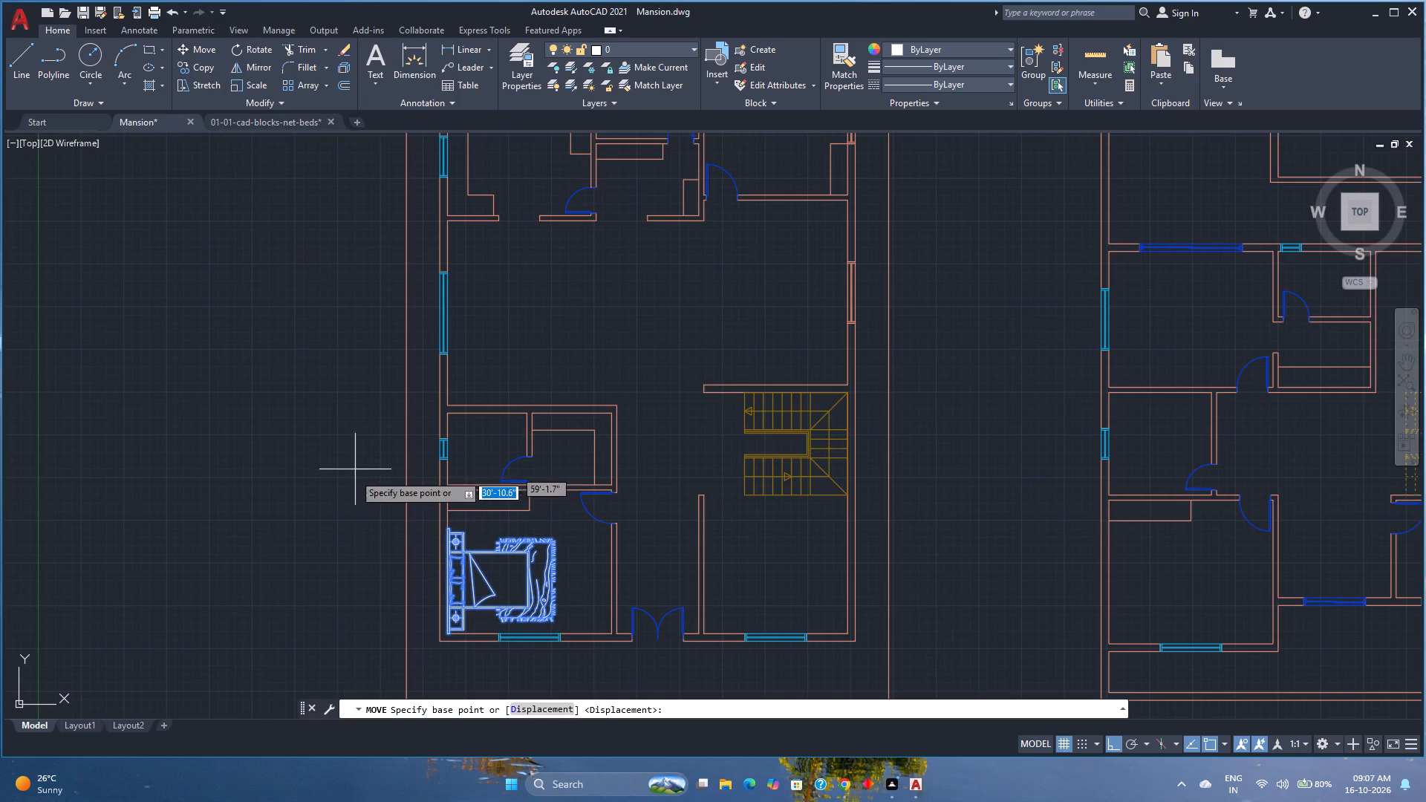
pyautogui.scroll(2, 441, 586)
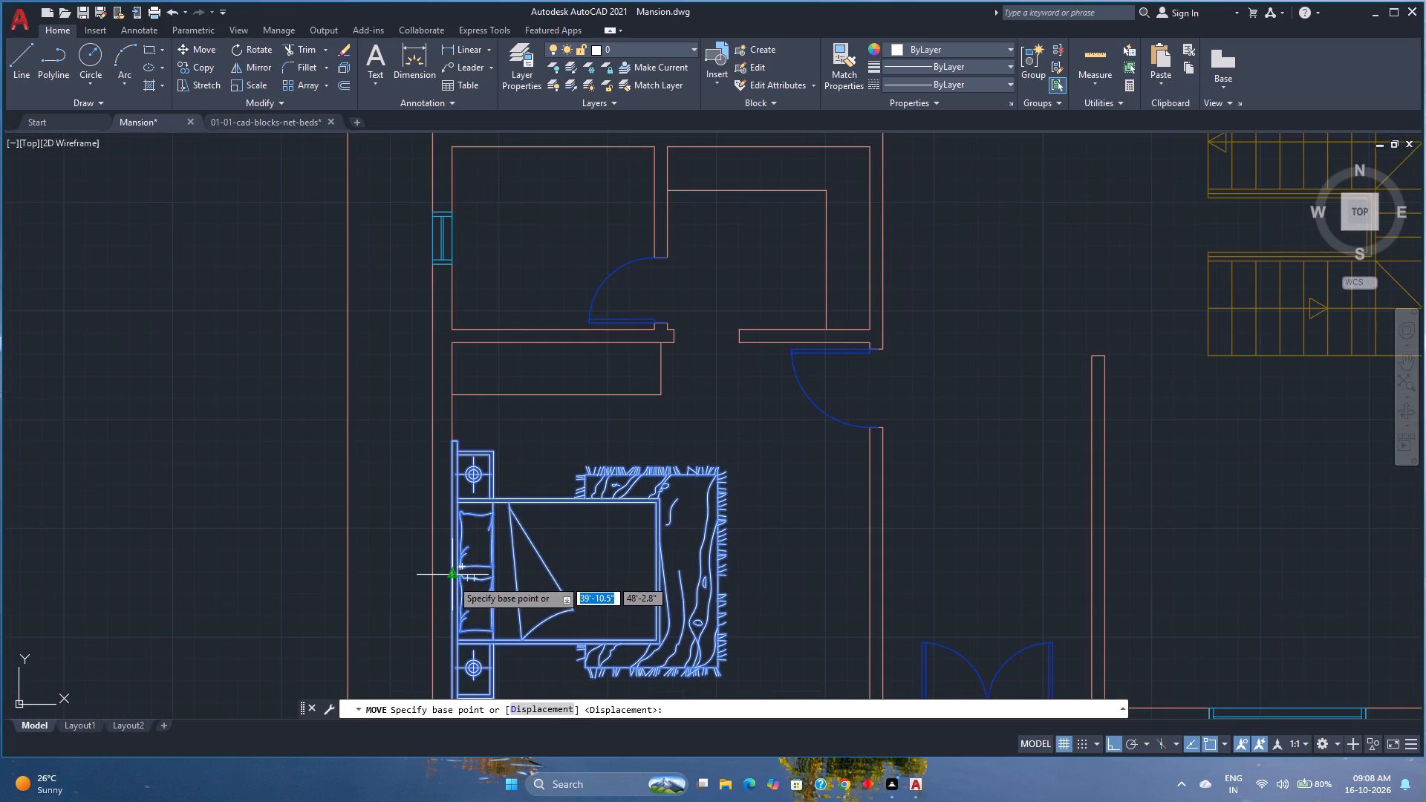
pyautogui.click(452, 579)
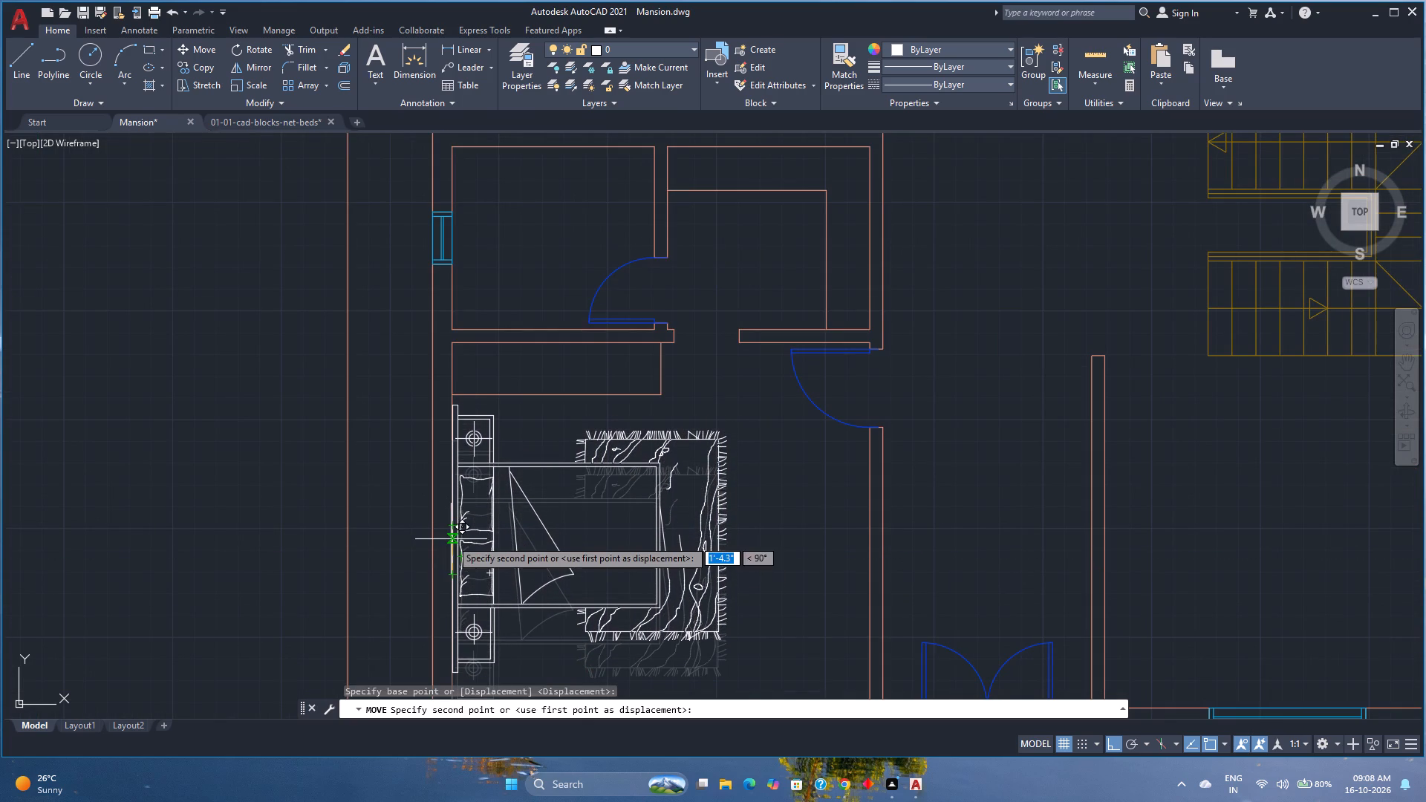
pyautogui.scroll(-1, 451, 539)
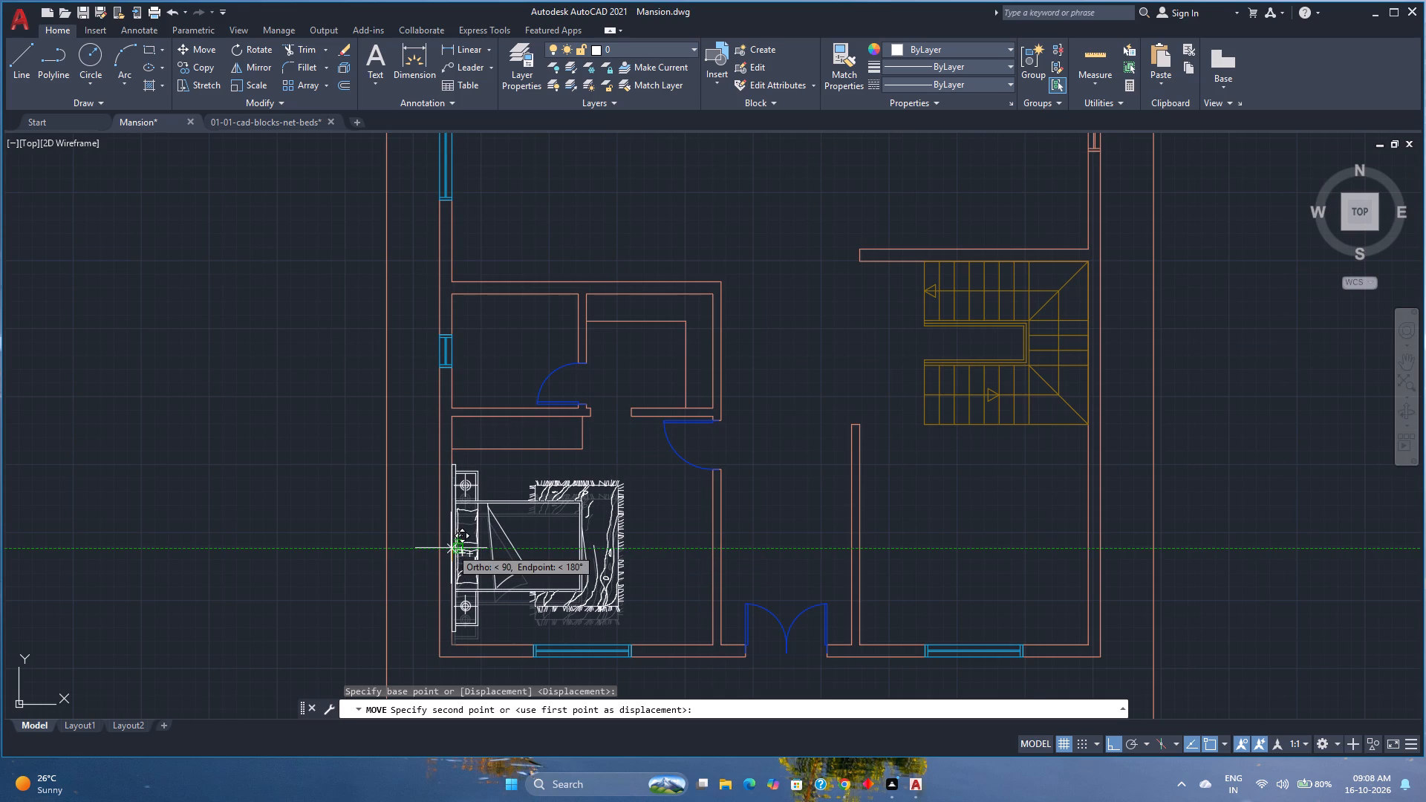
pyautogui.scroll(4, 451, 548)
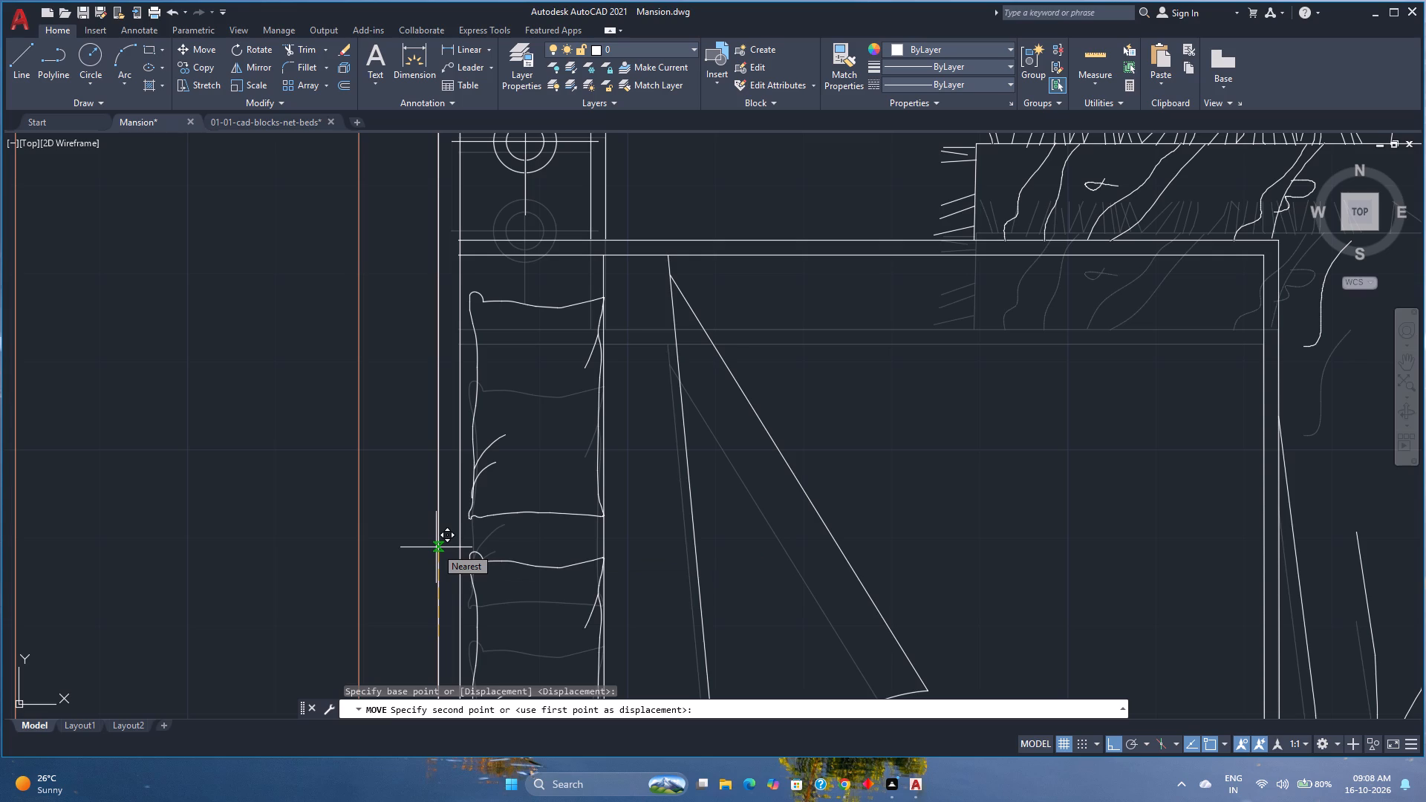
pyautogui.press('9')
pyautogui.press('Return')
# Rotate the spare bed block beside the third plan 90° counterclockwise about a point near its centre, so the headboard is at the bottom.
pyautogui.scroll(-4, 436, 547)
pyautogui.moveTo(476, 565); pyautogui.dragTo(459, 535, button='middle')
pyautogui.middleClick(458, 531)
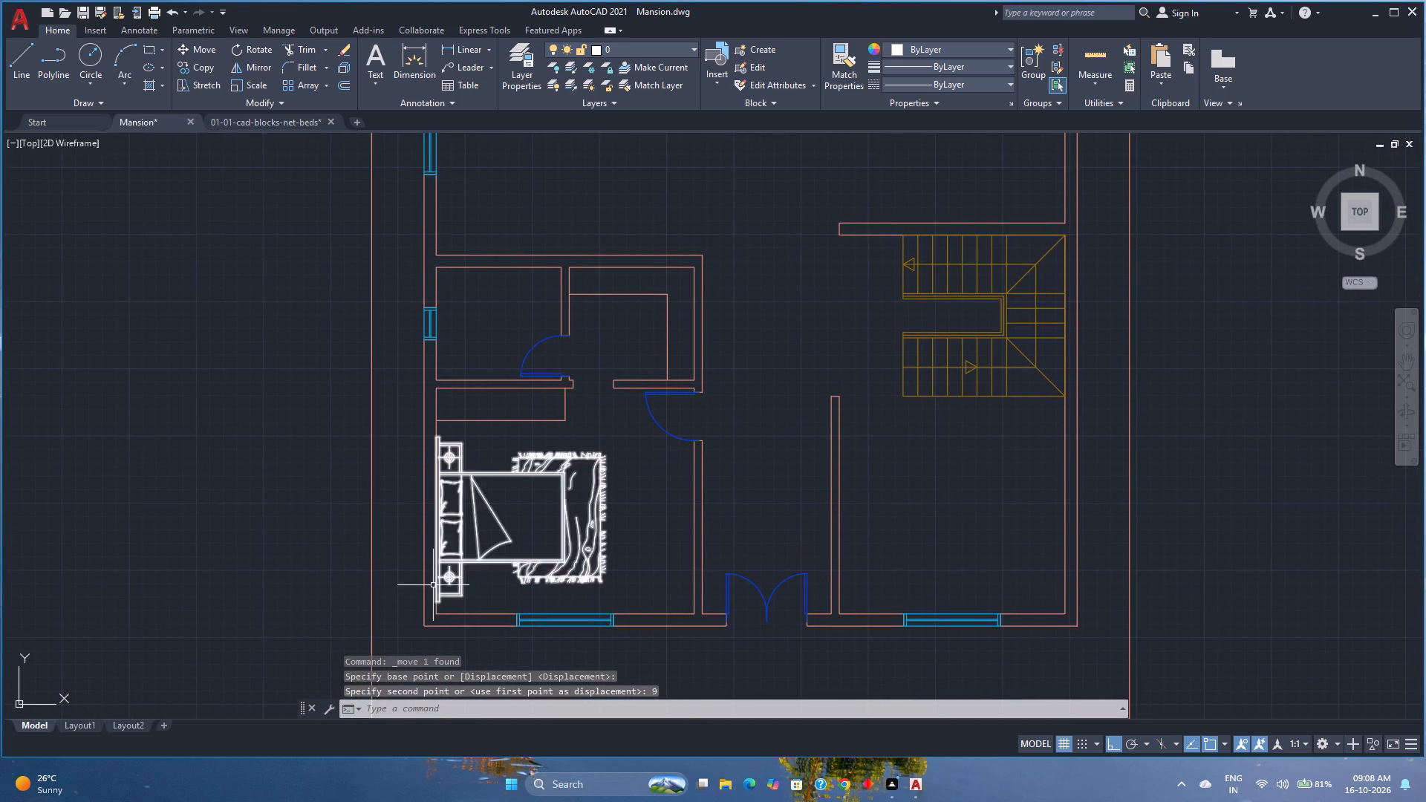
pyautogui.scroll(-1, 283, 563)
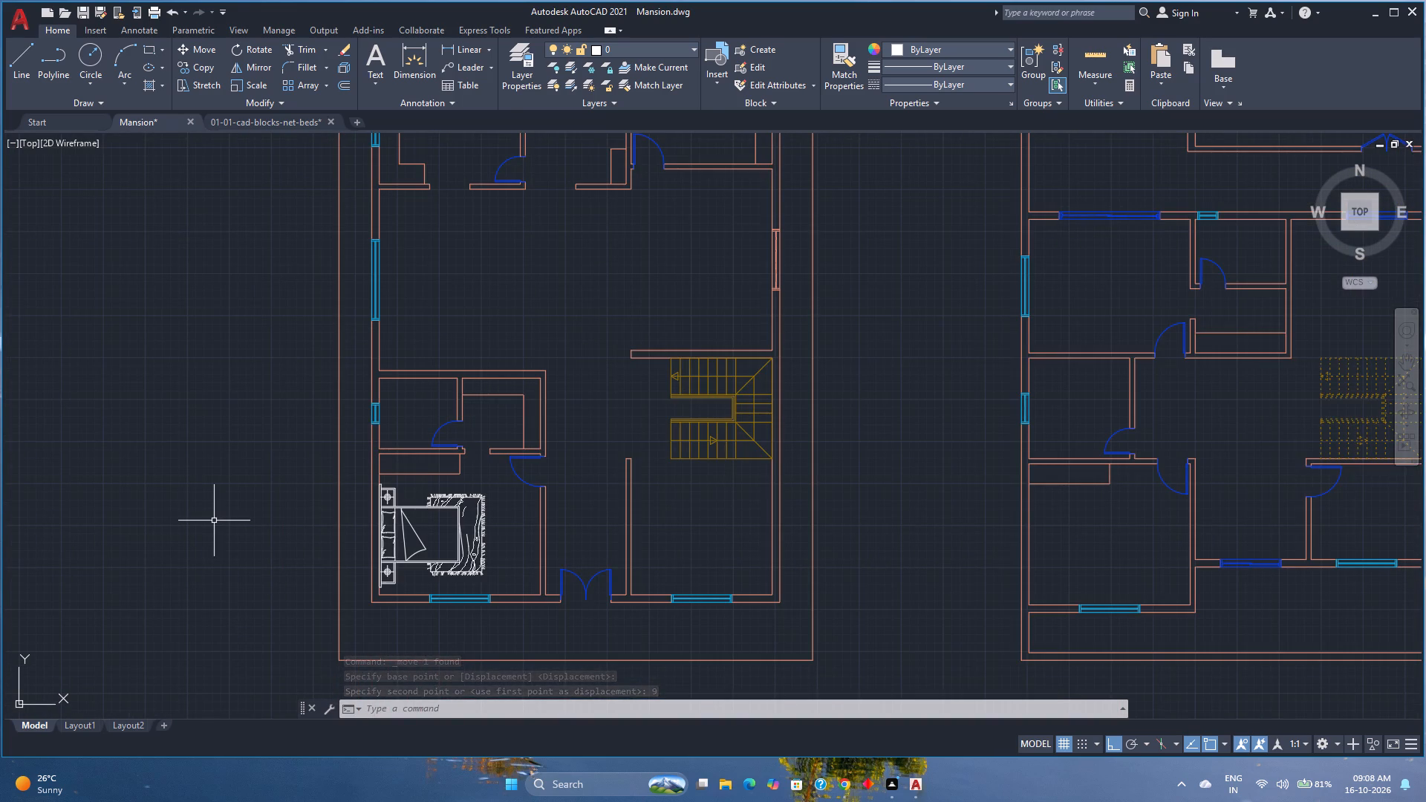
pyautogui.moveTo(605, 448); pyautogui.dragTo(512, 490, button='middle')
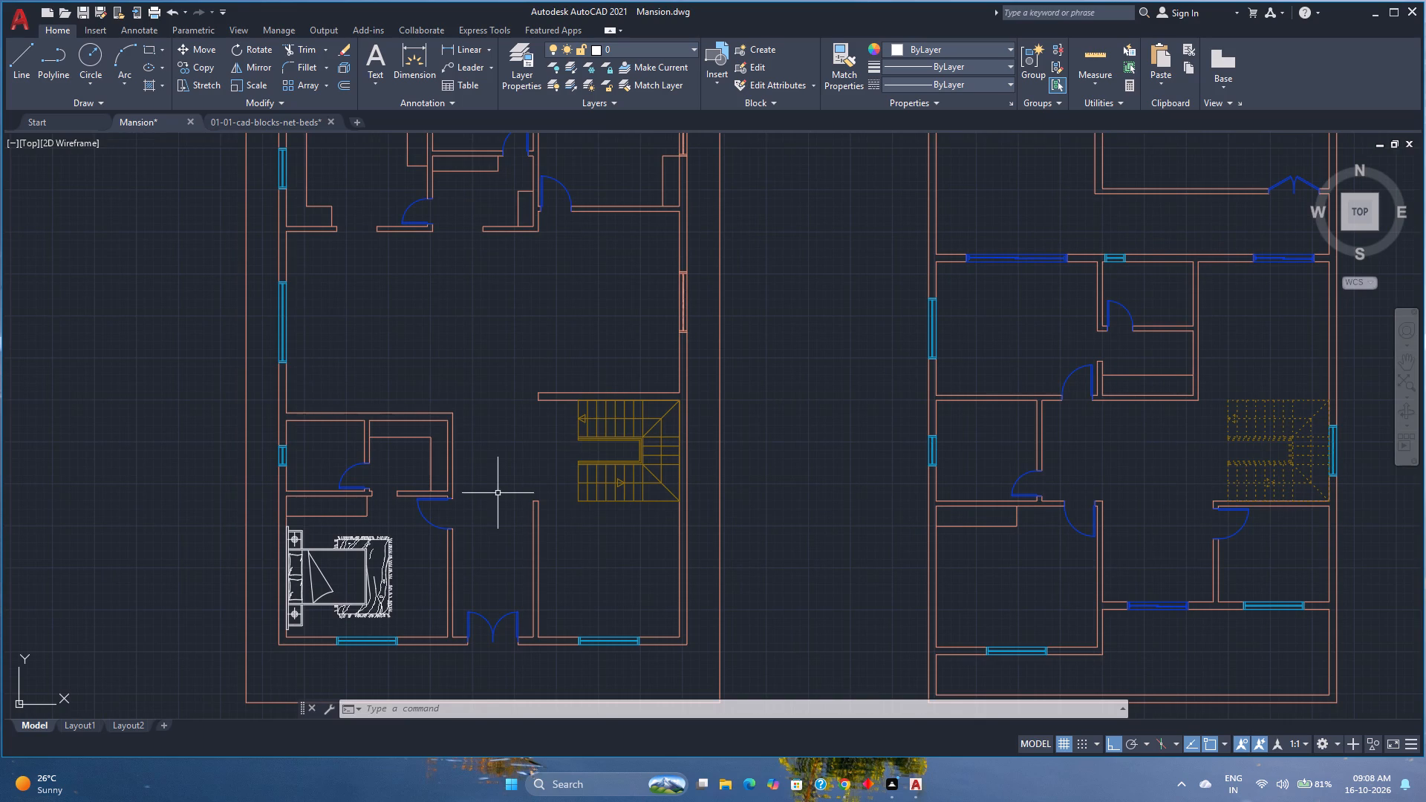
pyautogui.scroll(-2, 393, 613)
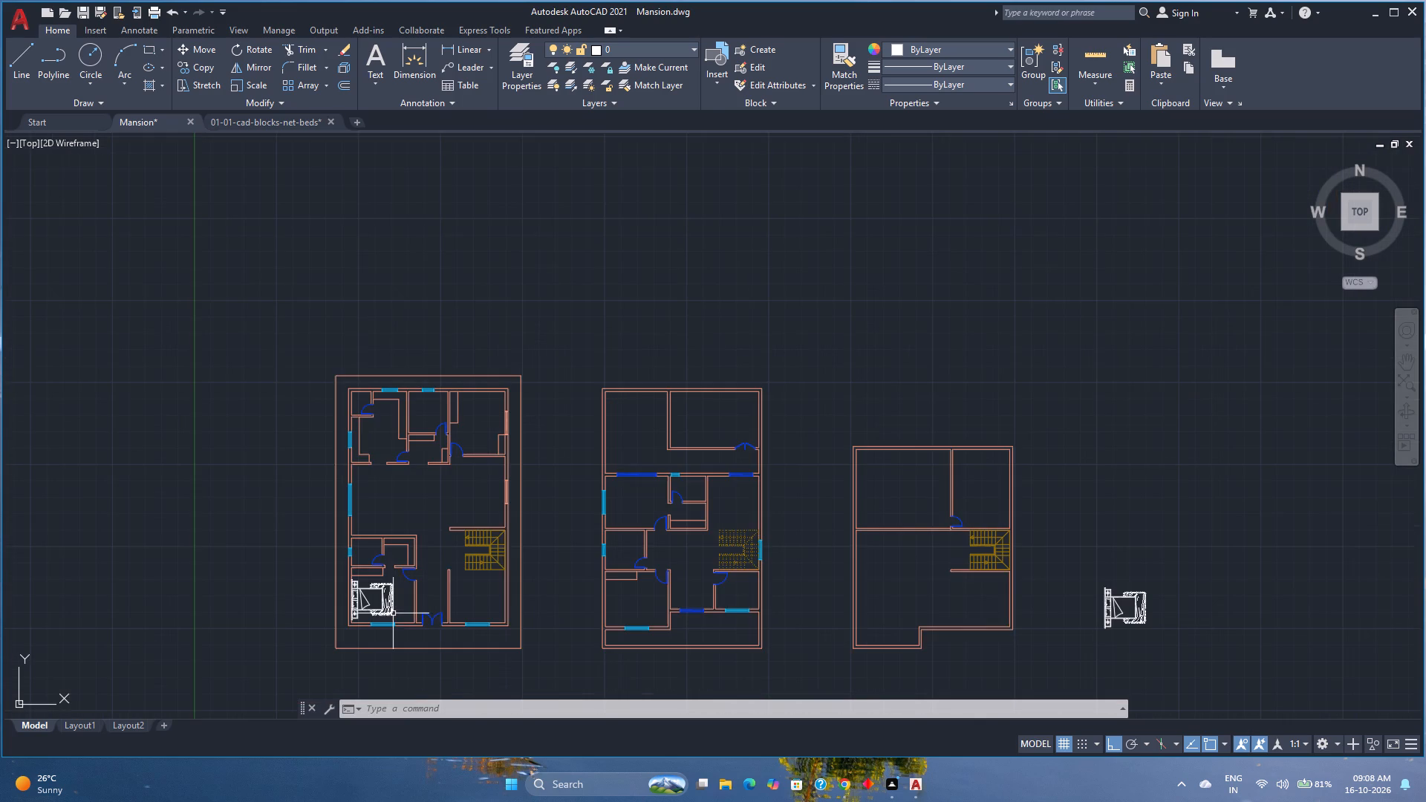
pyautogui.click(1105, 606)
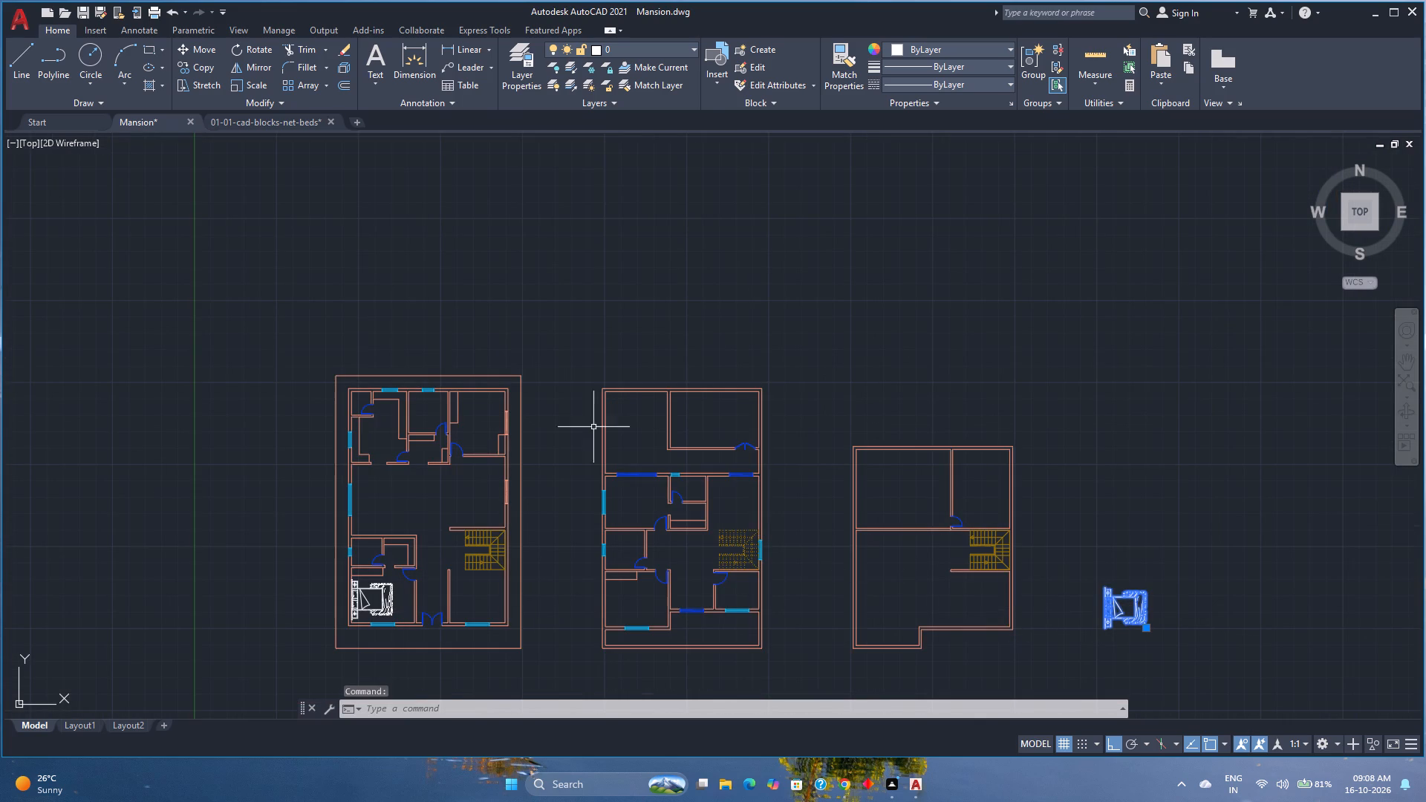
pyautogui.click(259, 55)
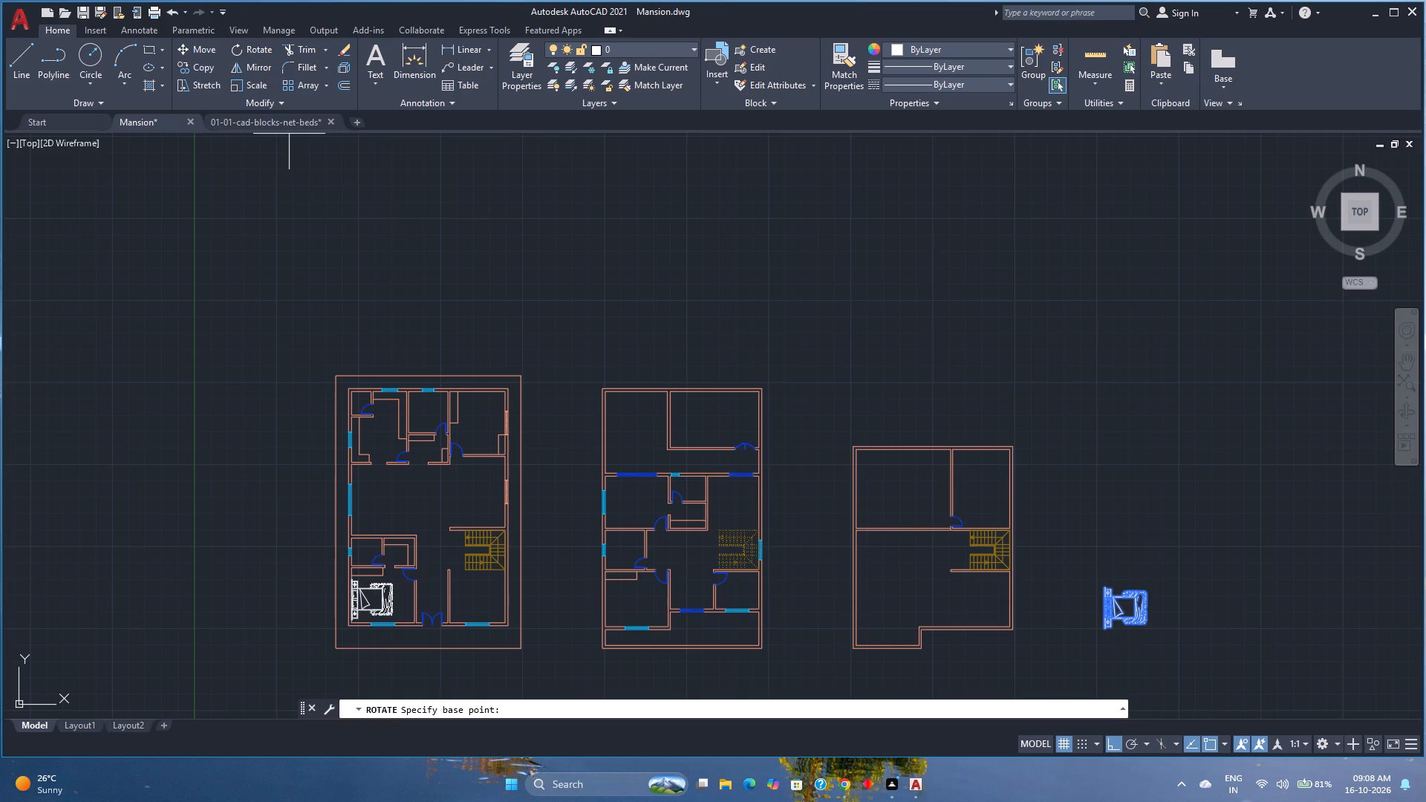
pyautogui.click(1132, 608)
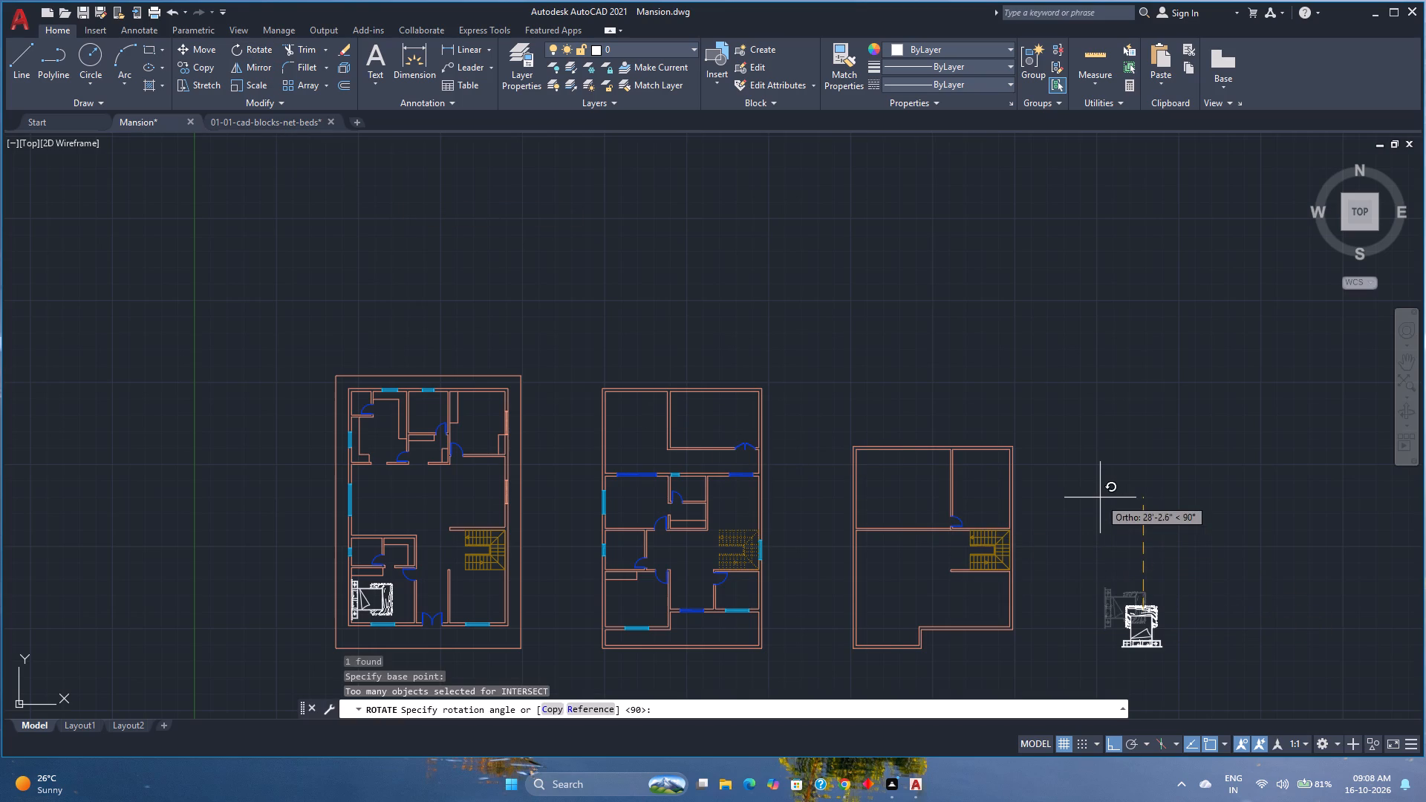
pyautogui.click(1100, 497)
# Copy the spare bed into the first plan's lower-right room, placing the headboard's midpoint at the middle of the bottom wall's window.
pyautogui.click(1150, 648)
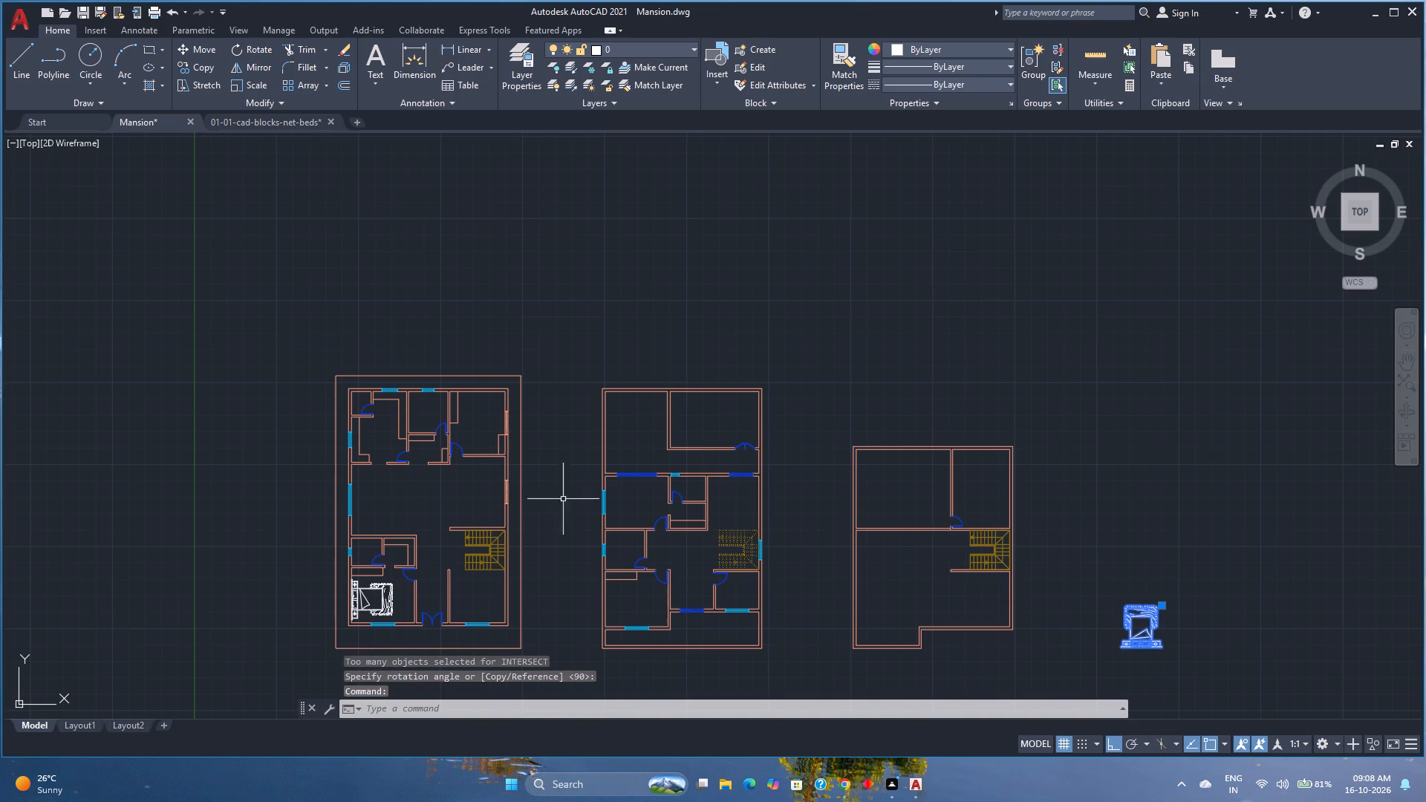
pyautogui.click(201, 67)
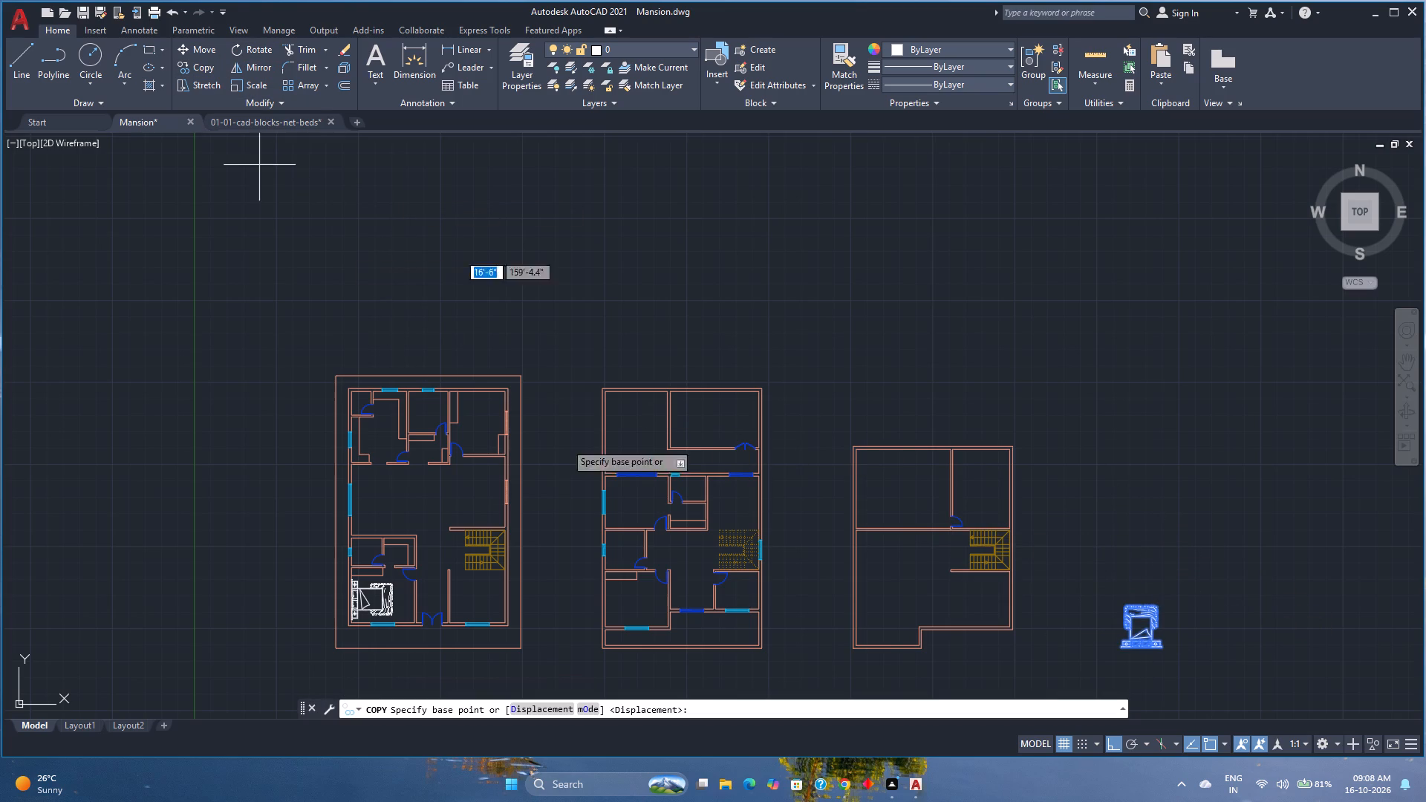
pyautogui.scroll(5, 1153, 679)
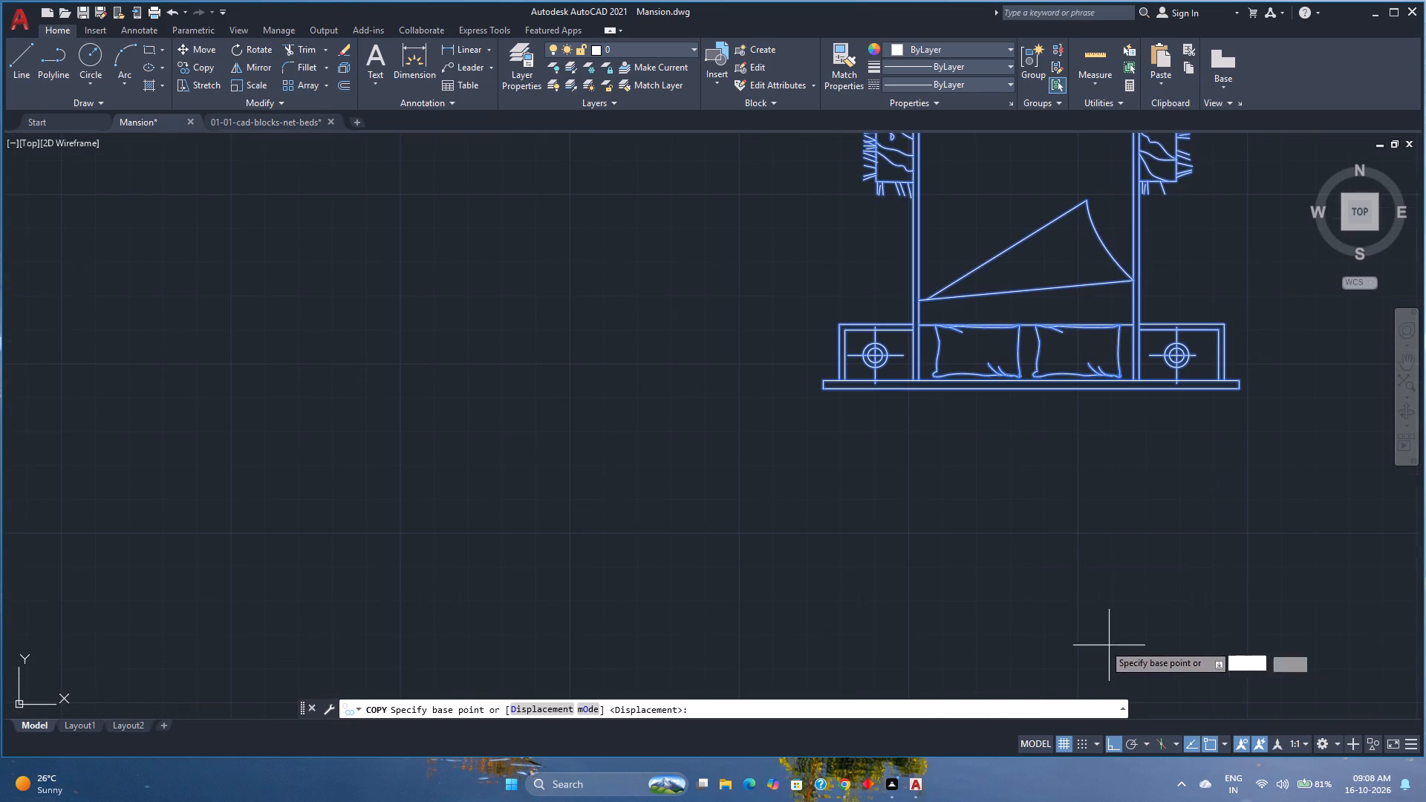
pyautogui.click(1031, 387)
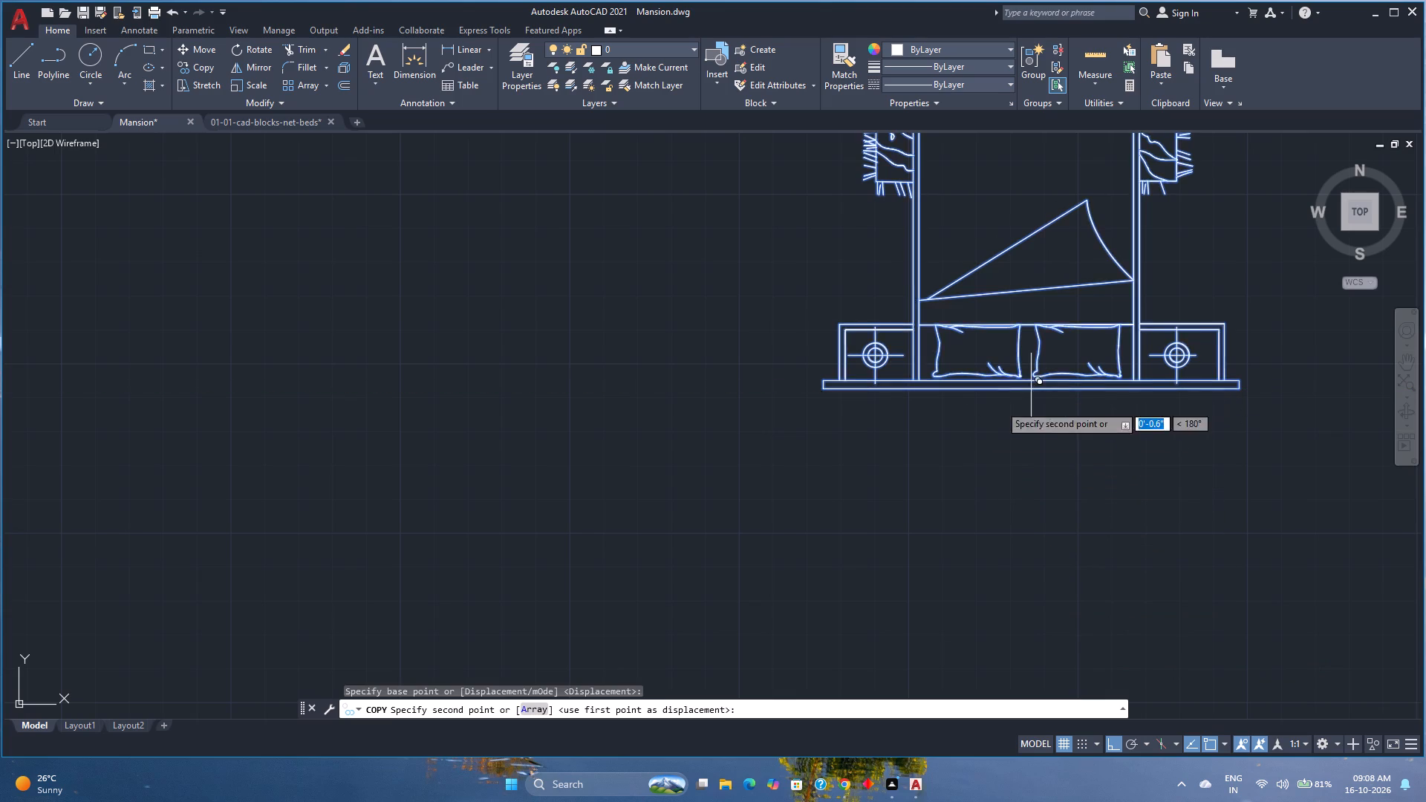
pyautogui.scroll(-6, 802, 552)
pyautogui.moveTo(787, 550); pyautogui.dragTo(1044, 552, button='middle')
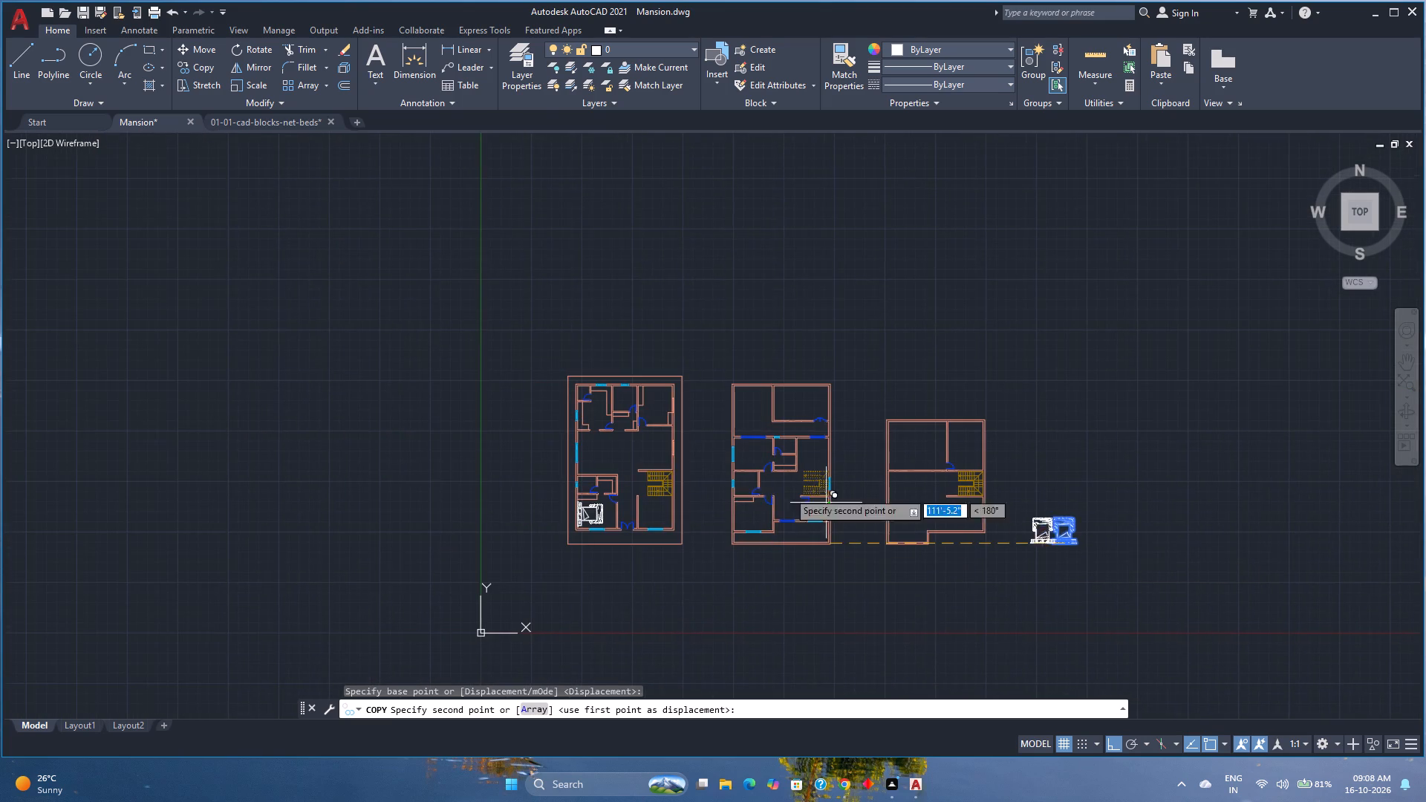
pyautogui.scroll(3, 644, 502)
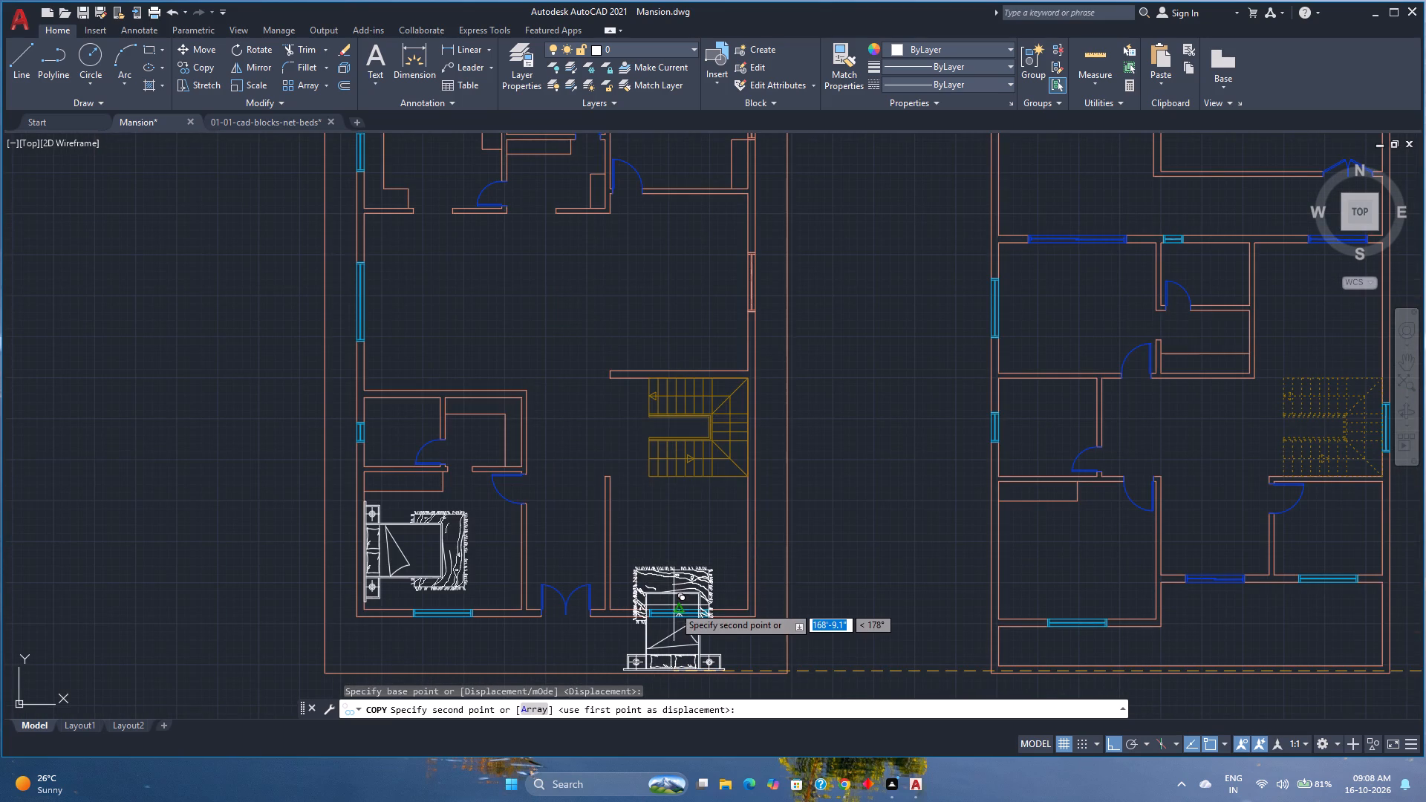
pyautogui.click(677, 608)
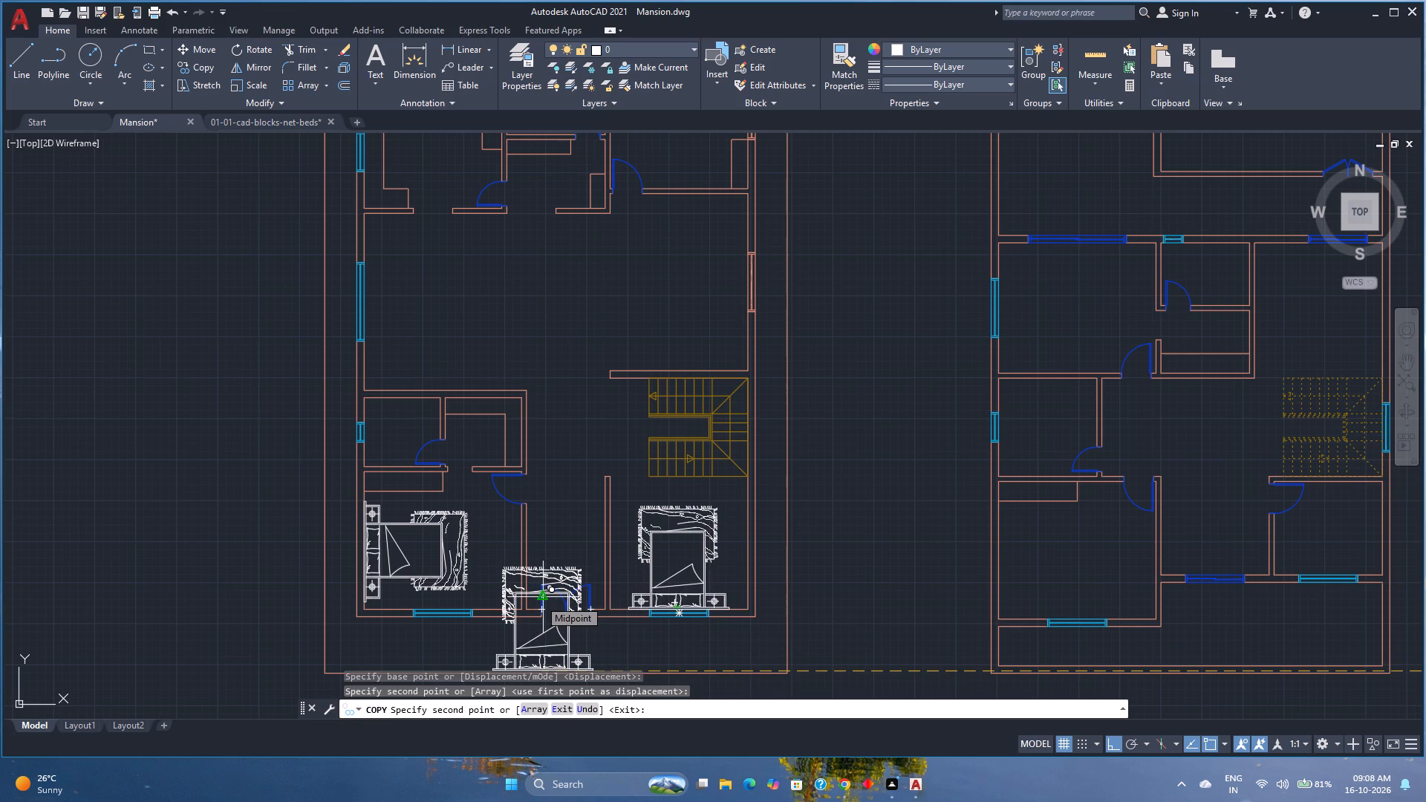
pyautogui.scroll(-1, 539, 599)
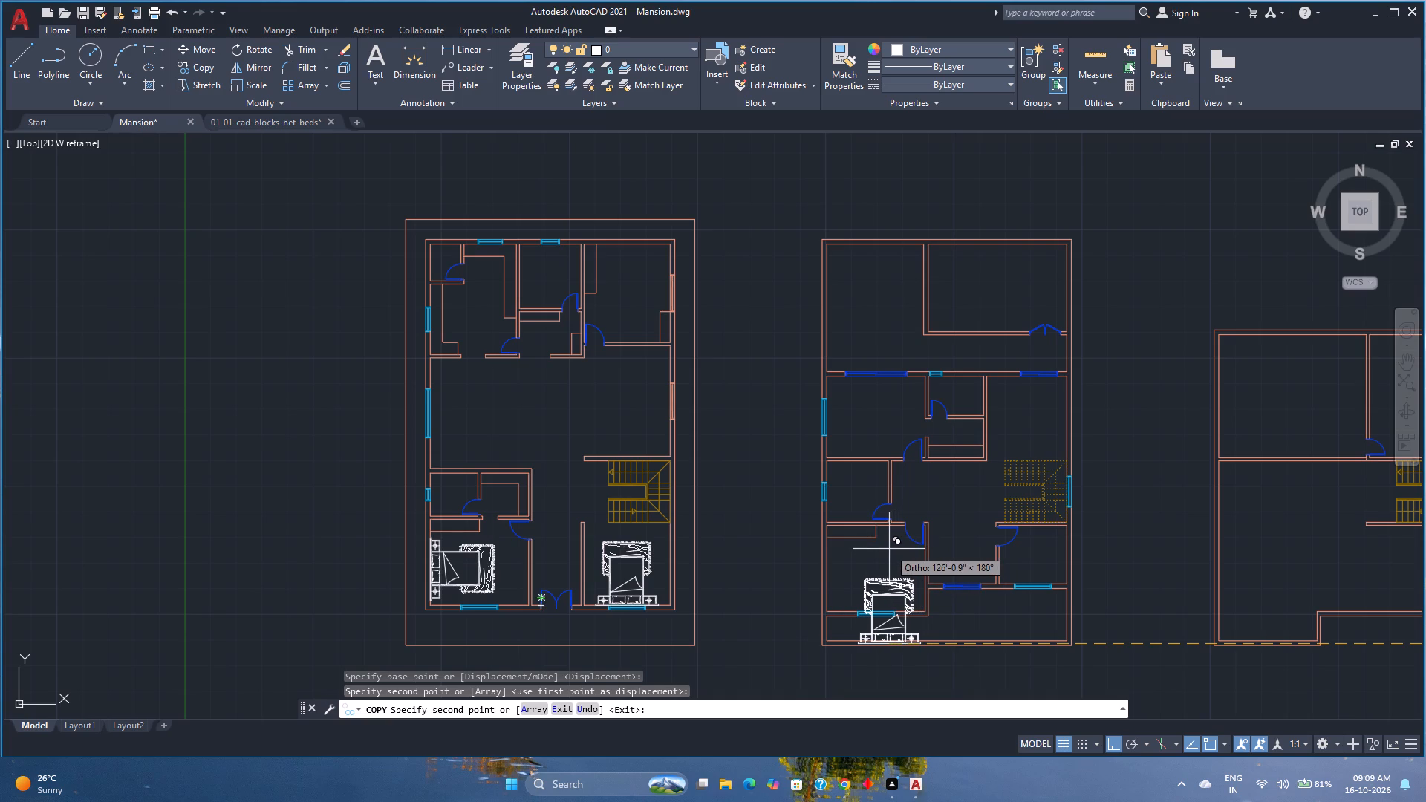
pyautogui.press('Escape')
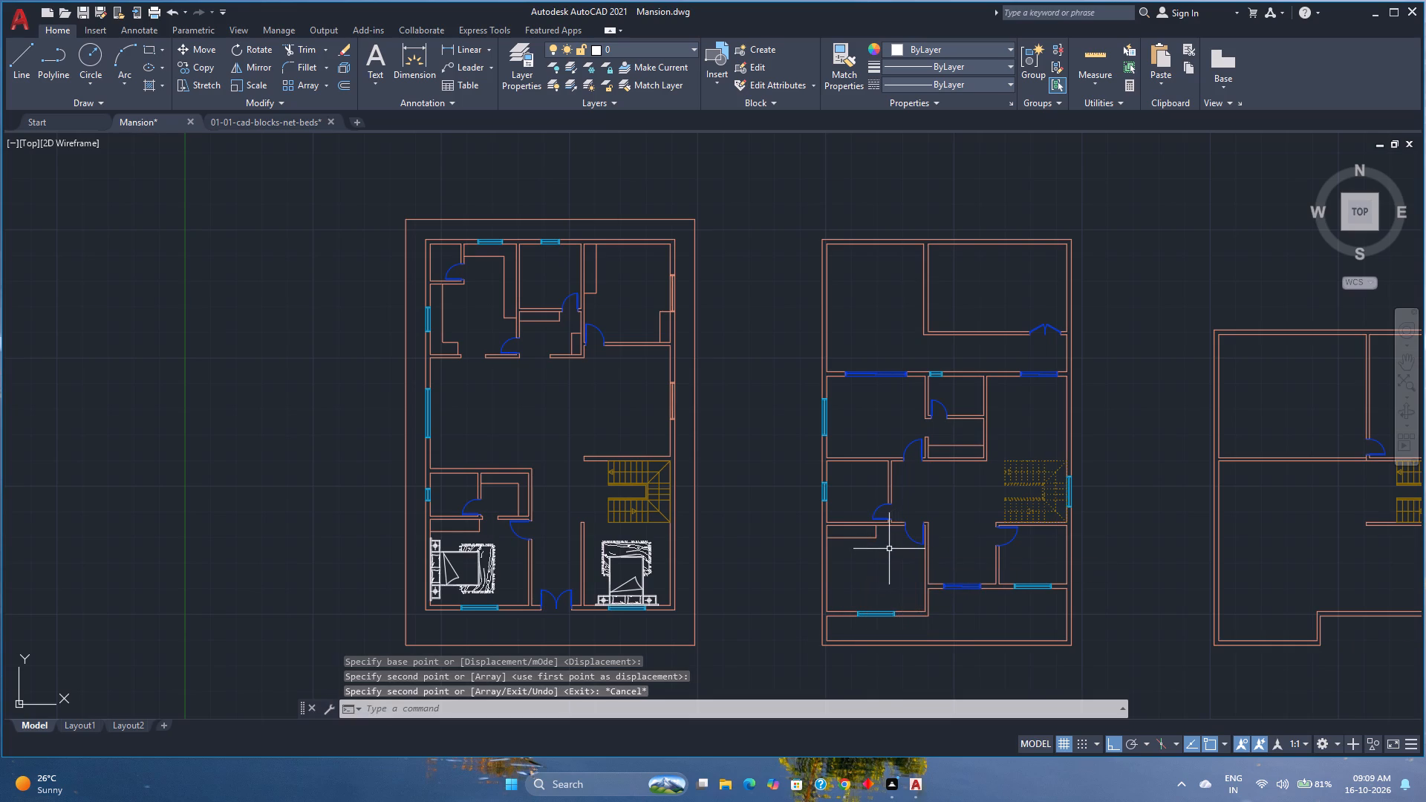
# Mirror the lower-right room's bed about a horizontal line through the first plan's central hall into the upper-right bedroom, erasing the source.
pyautogui.click(639, 575)
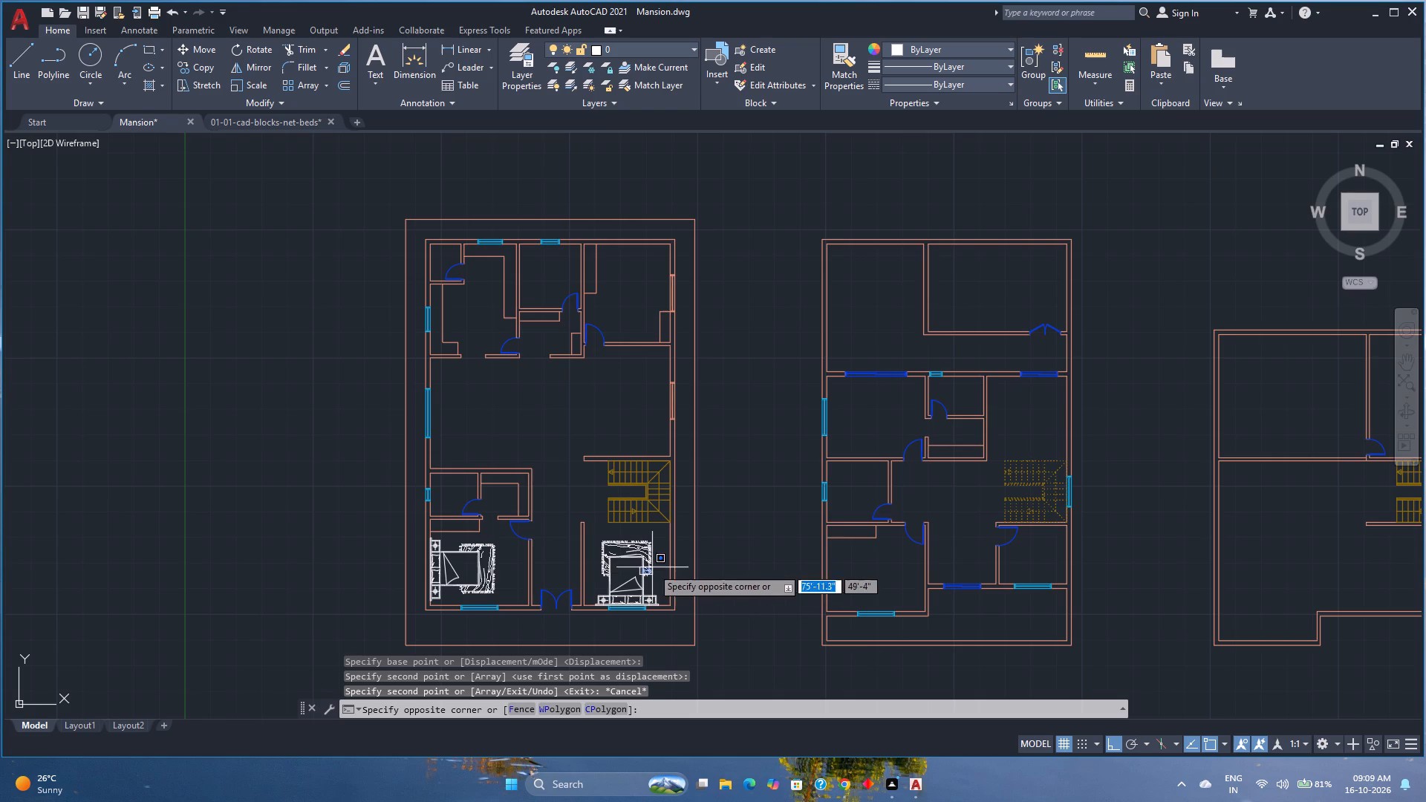
pyautogui.click(652, 567)
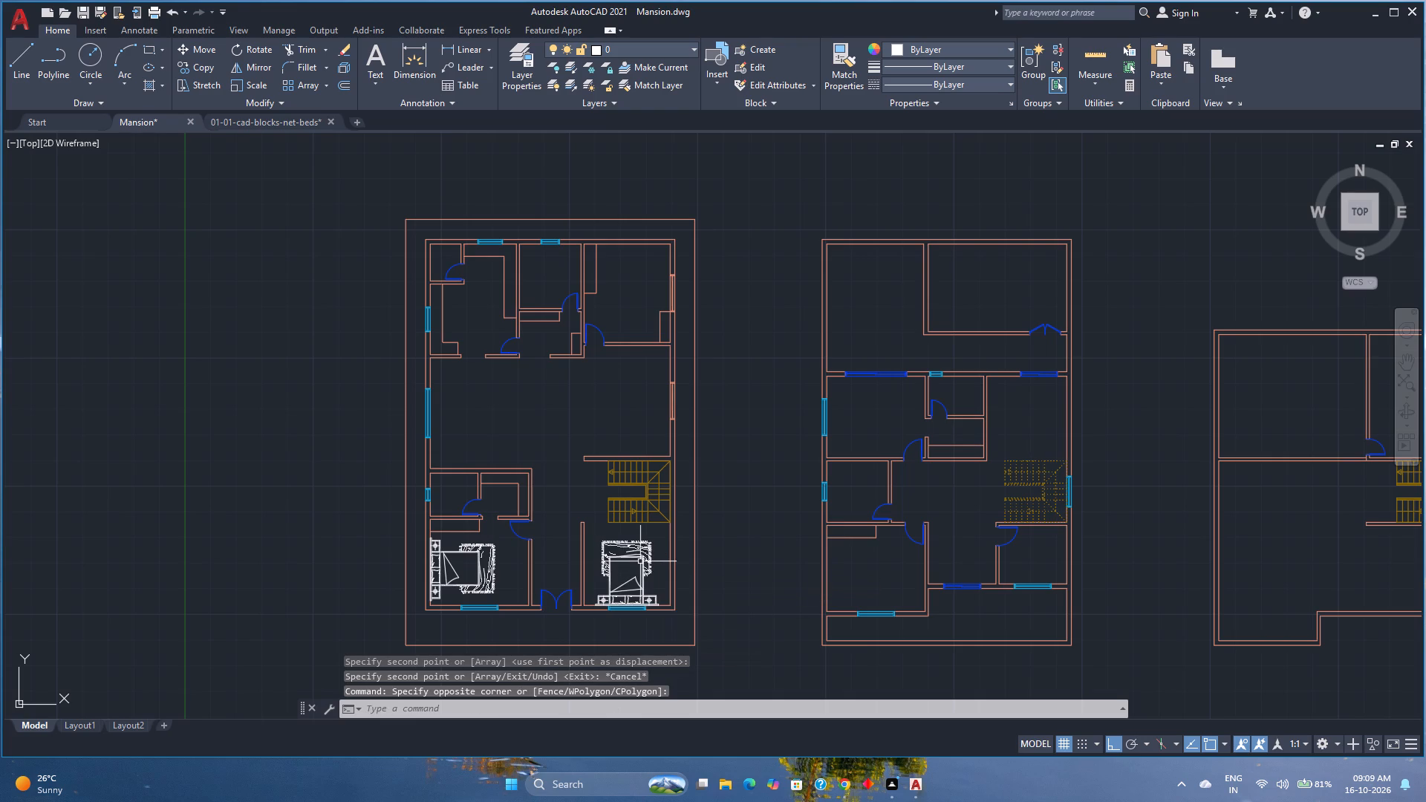
pyautogui.click(645, 559)
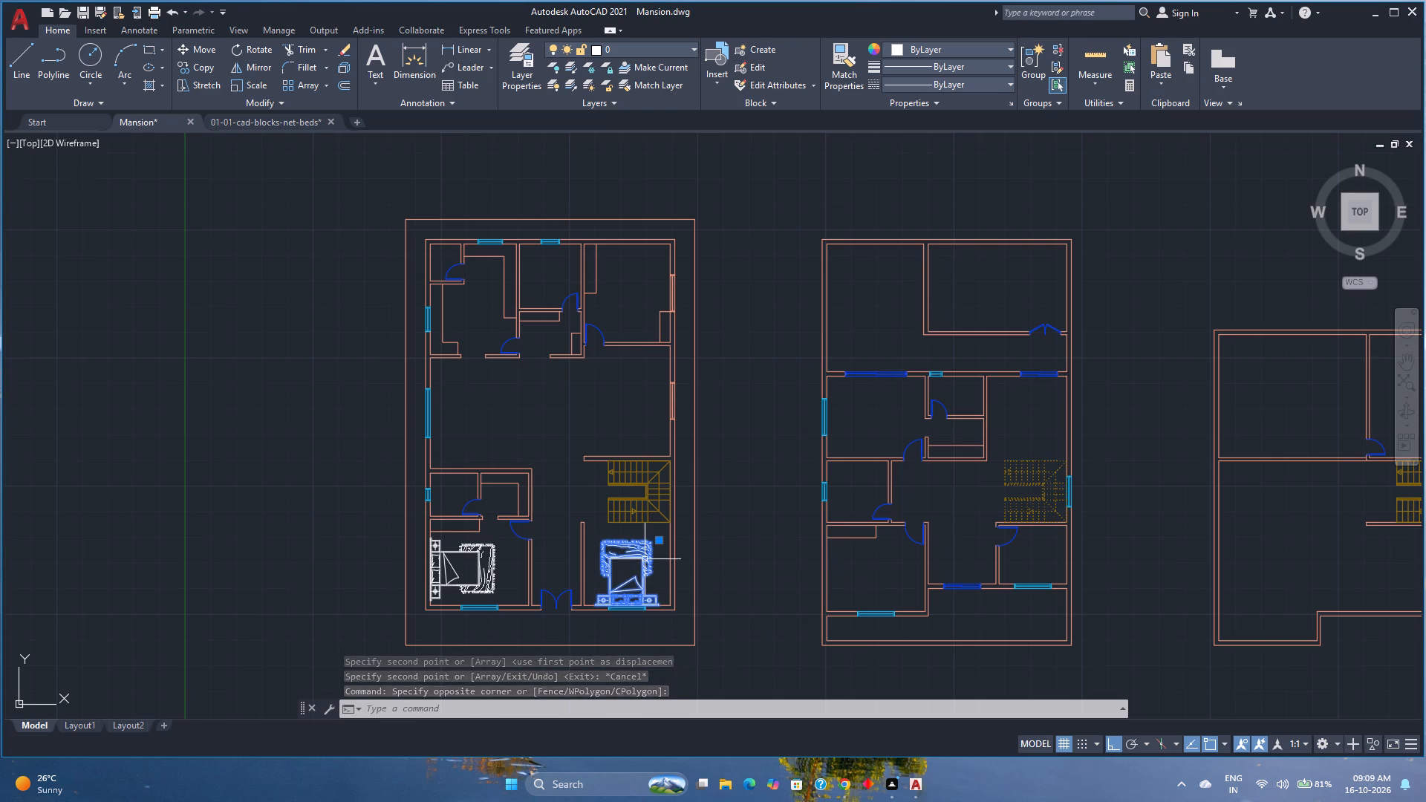
pyautogui.click(244, 71)
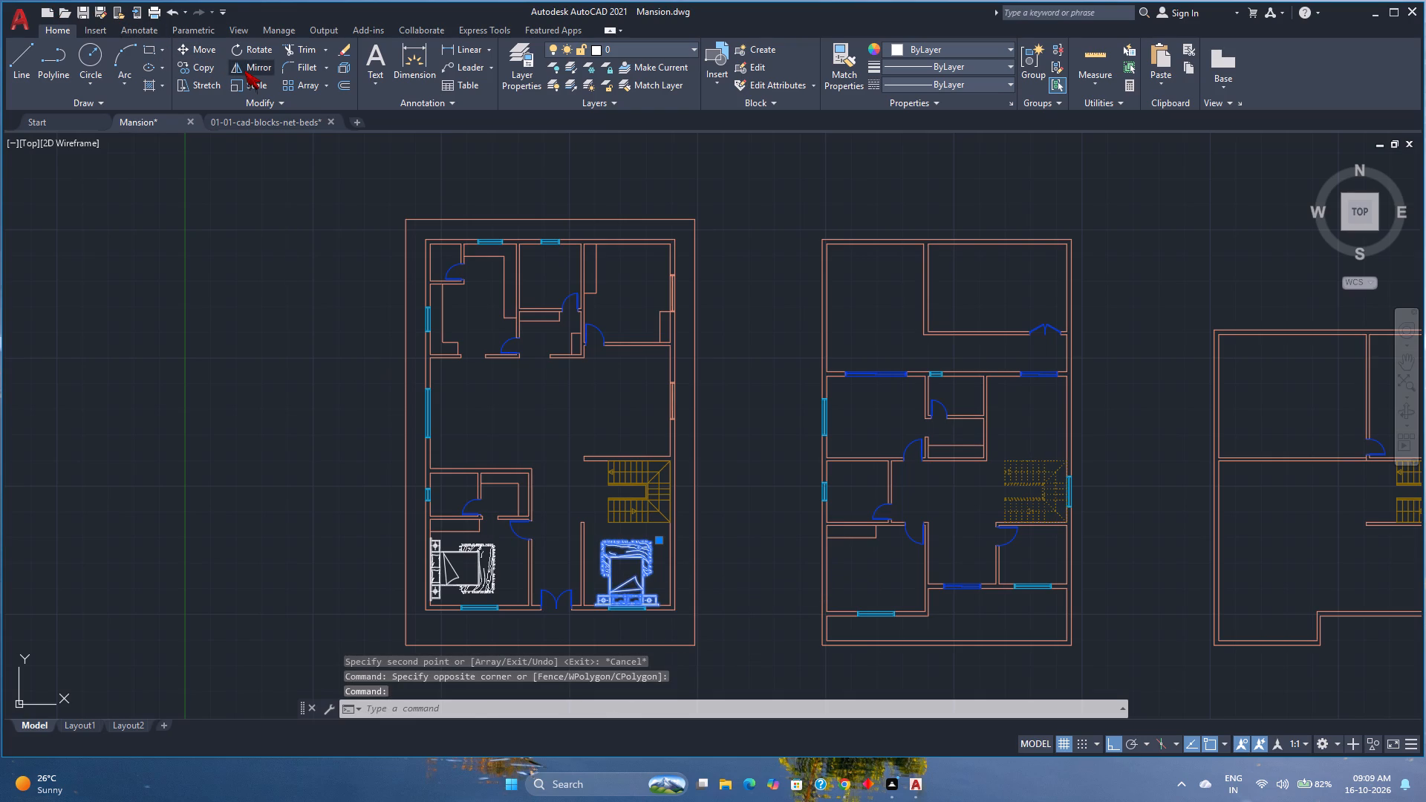
pyautogui.click(557, 442)
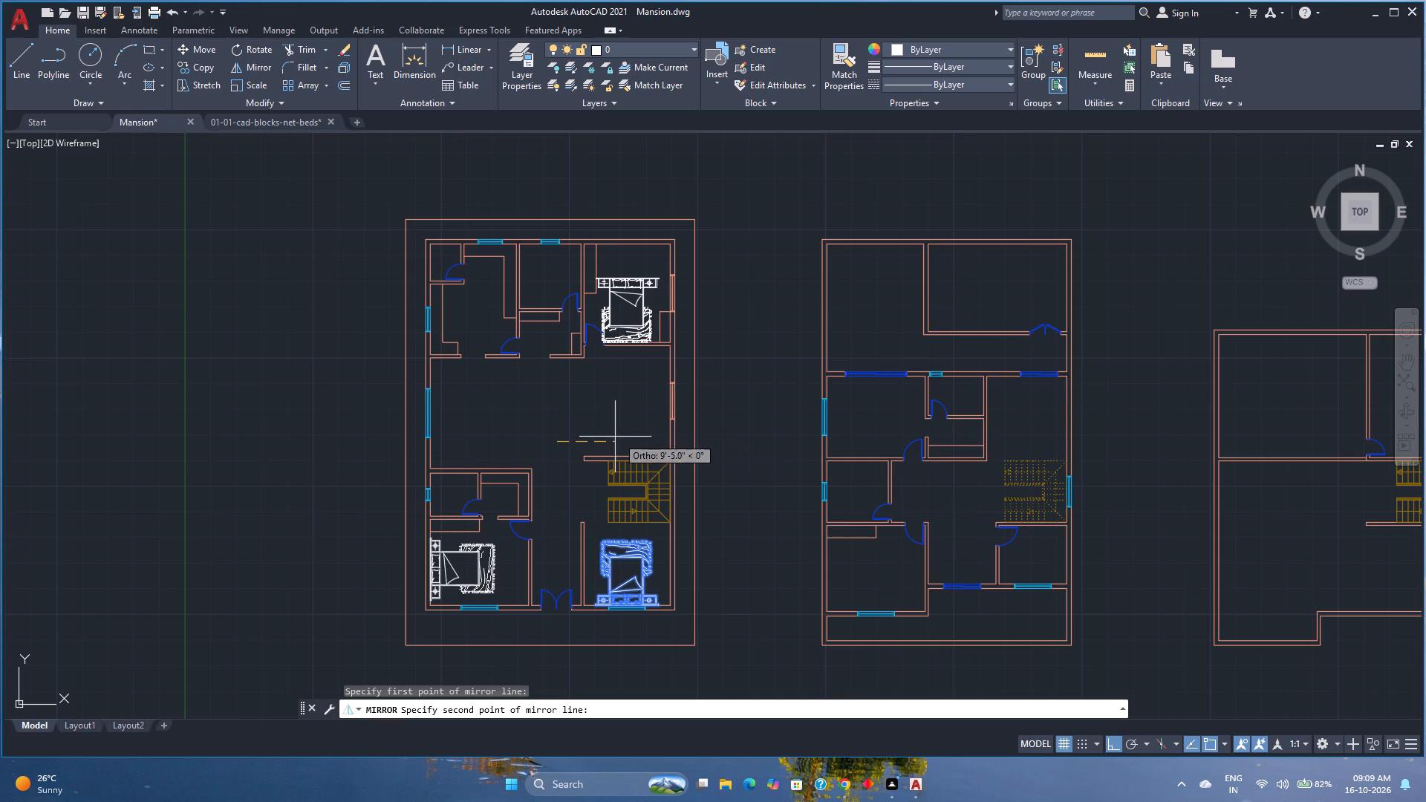
pyautogui.click(738, 449)
pyautogui.moveTo(780, 486); pyautogui.dragTo(738, 449)
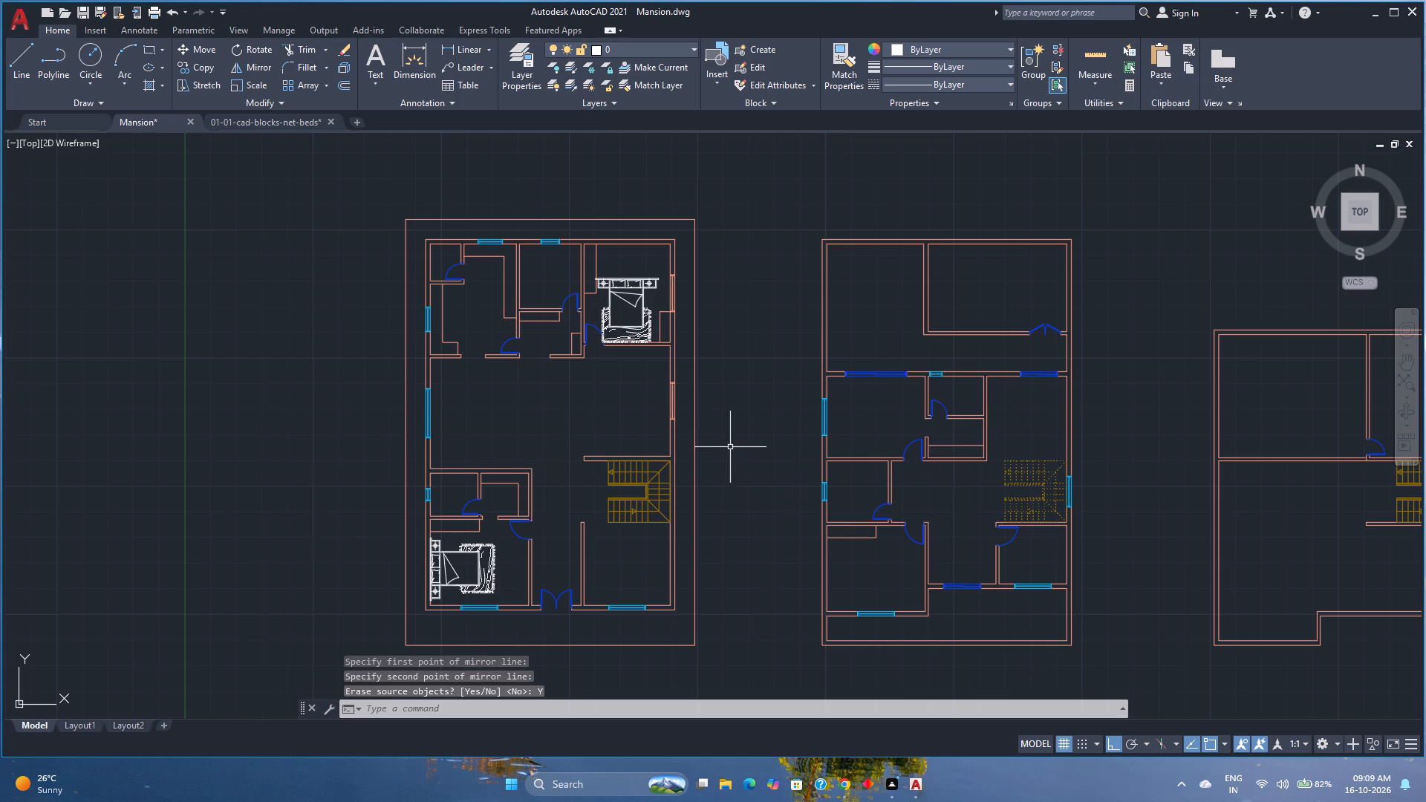
# Move the upper-right bedroom's bed by its headboard midpoint to the top wall, midway between the wardrobe's corner and the room's right inner corner.
pyautogui.click(619, 281)
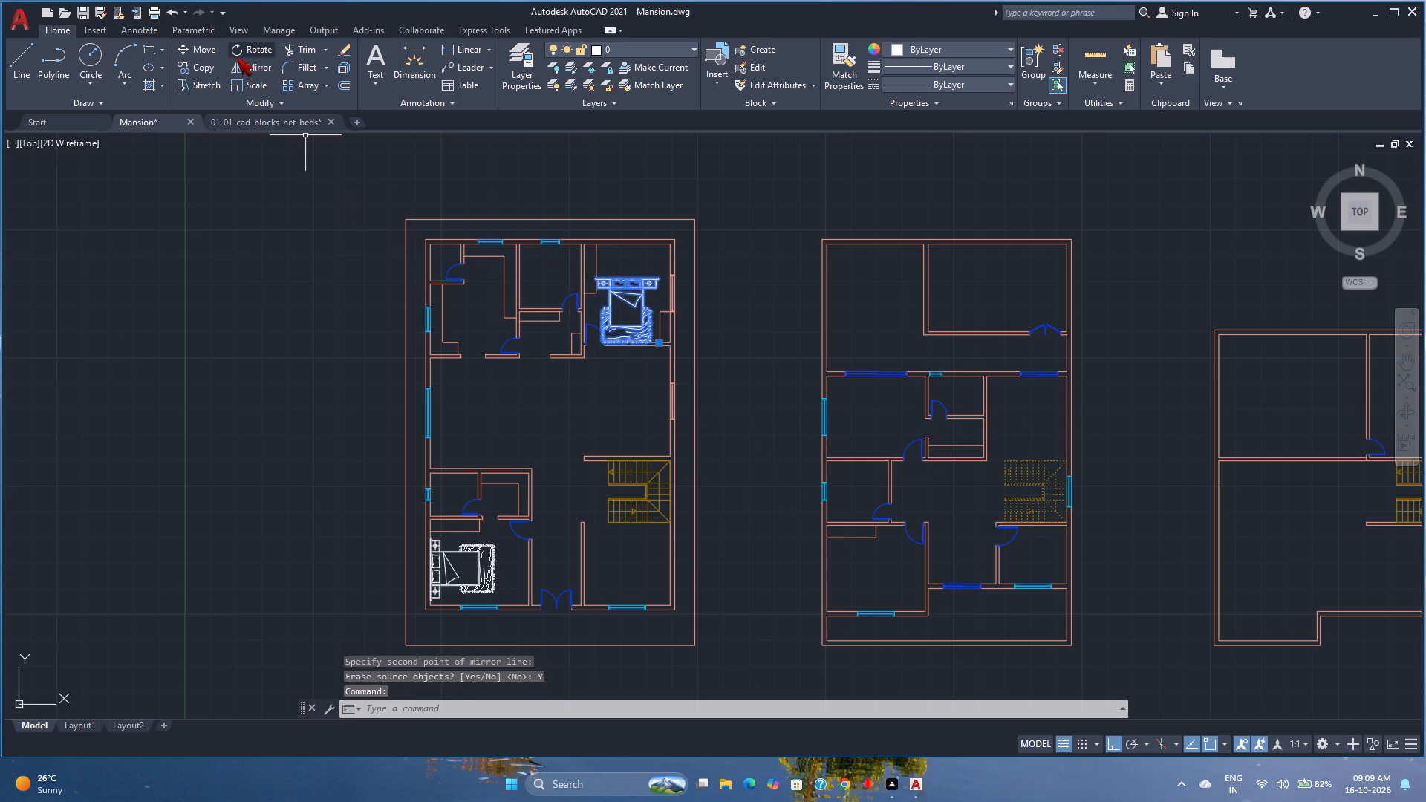
pyautogui.click(206, 48)
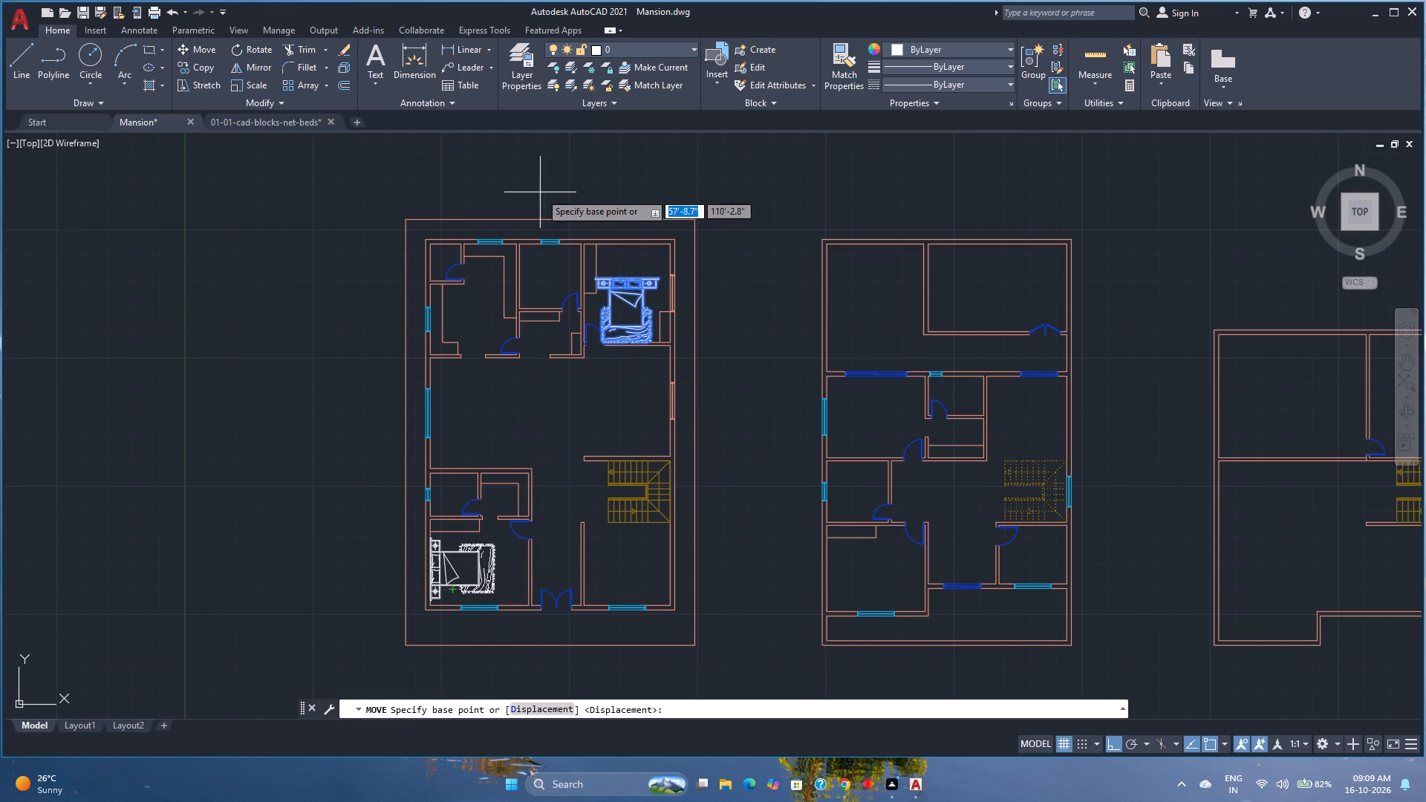
pyautogui.scroll(3, 628, 287)
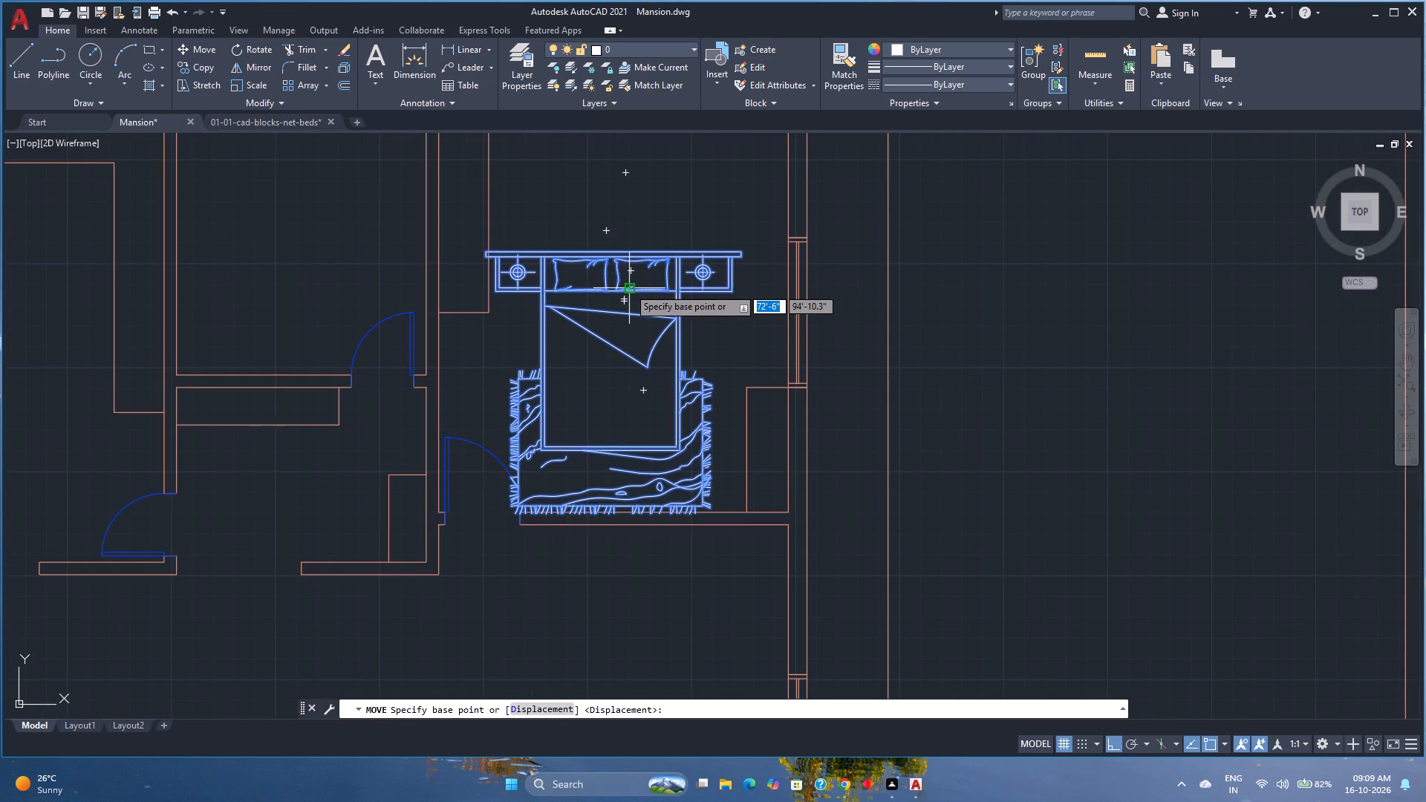
pyautogui.scroll(1, 628, 287)
pyautogui.moveTo(628, 287); pyautogui.dragTo(624, 442, button='middle')
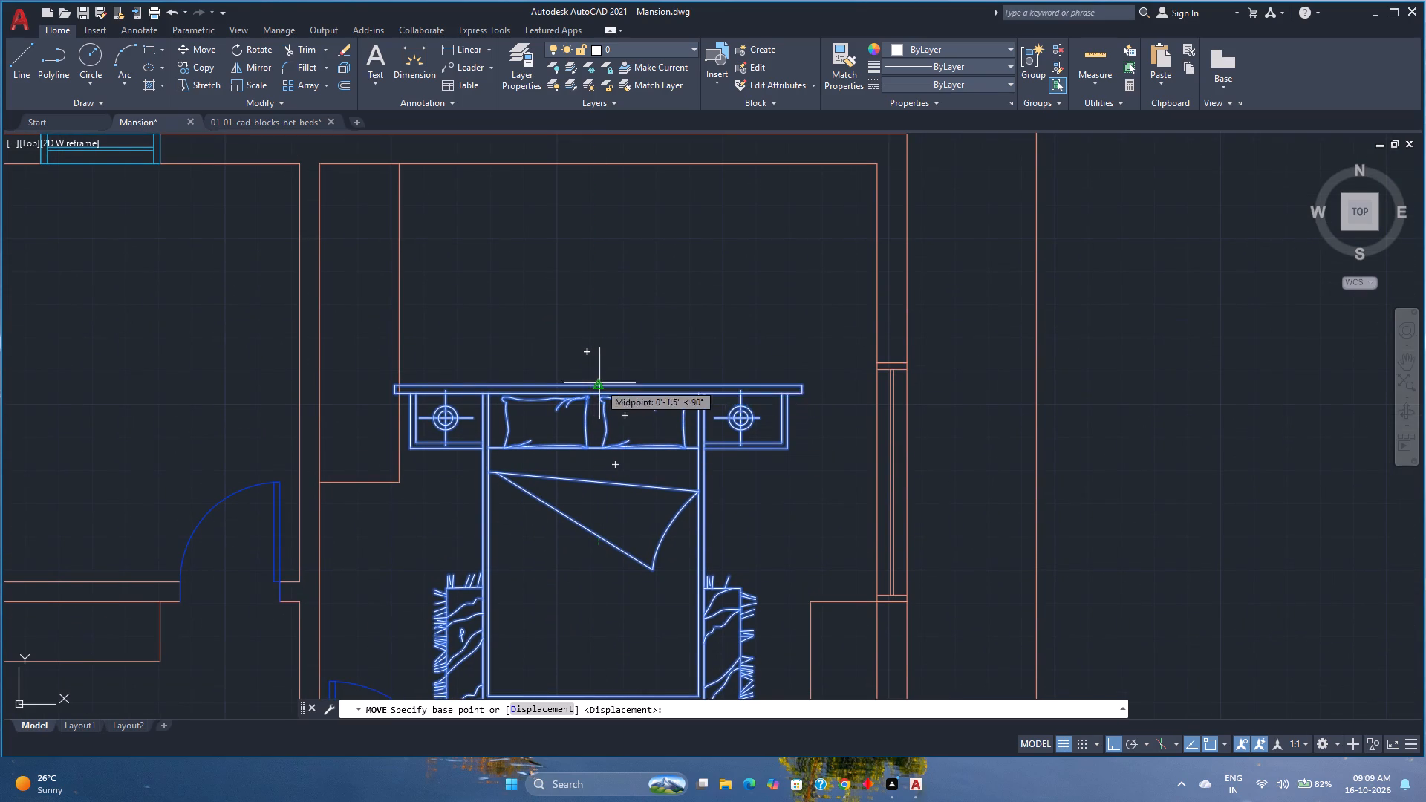
pyautogui.click(599, 383)
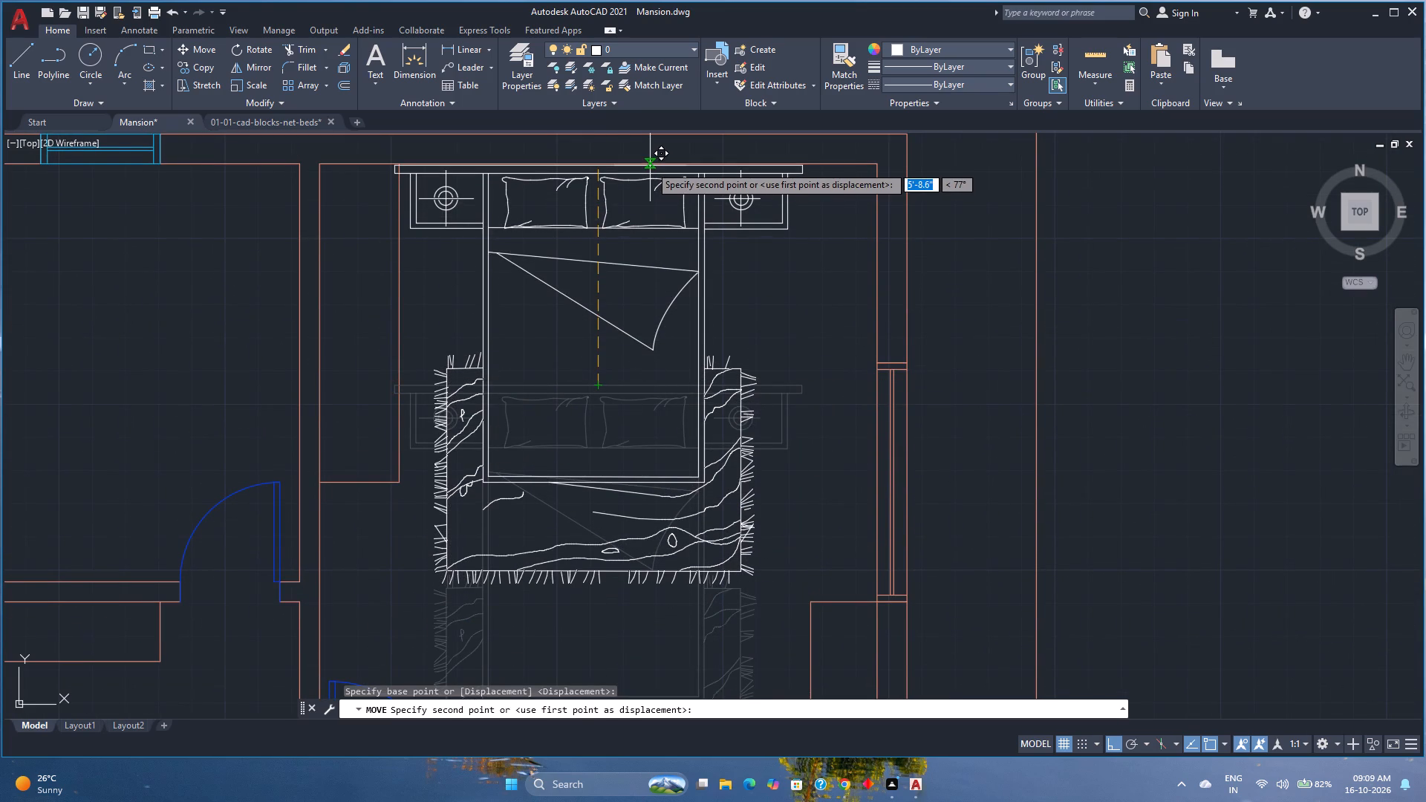
pyautogui.write('m2p')
pyautogui.press('Return')
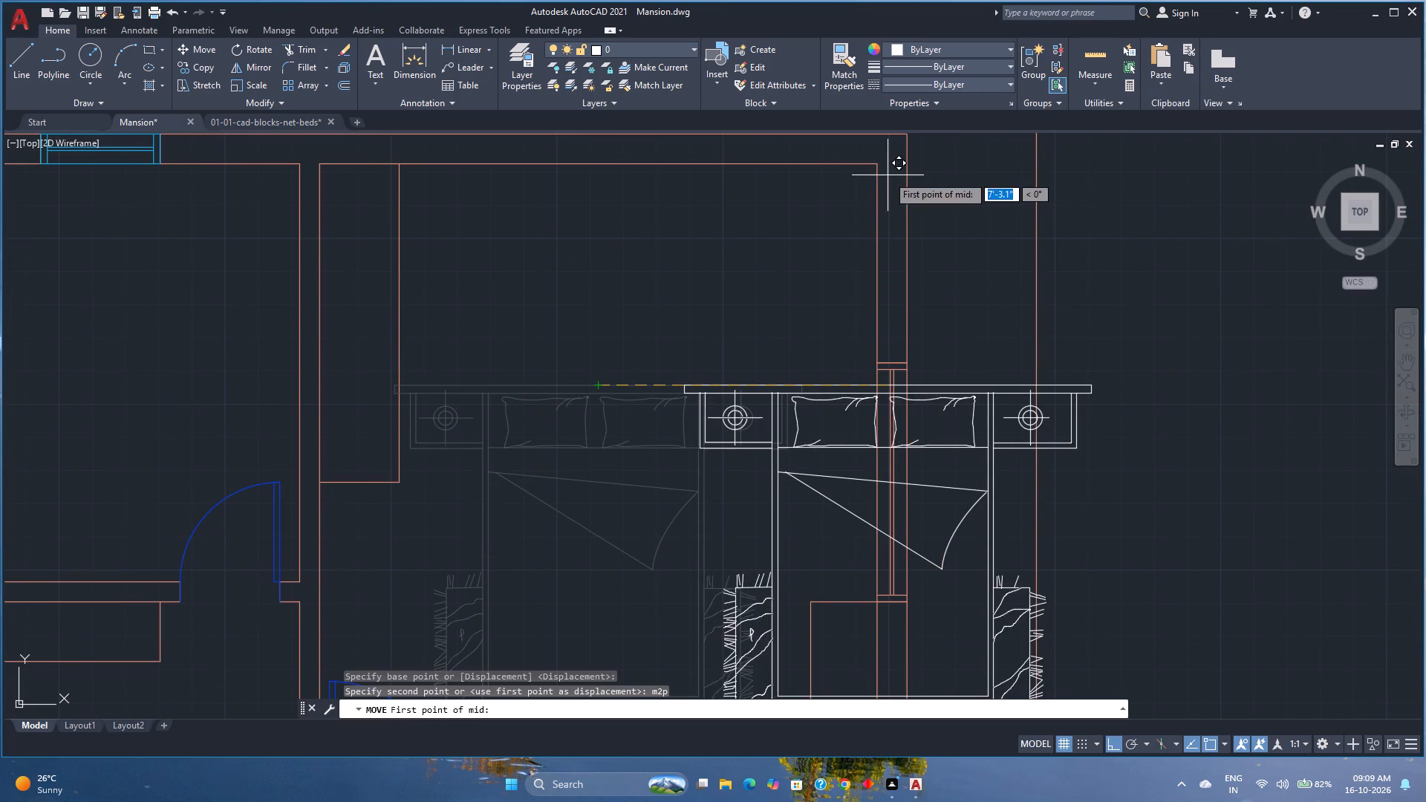
pyautogui.click(875, 164)
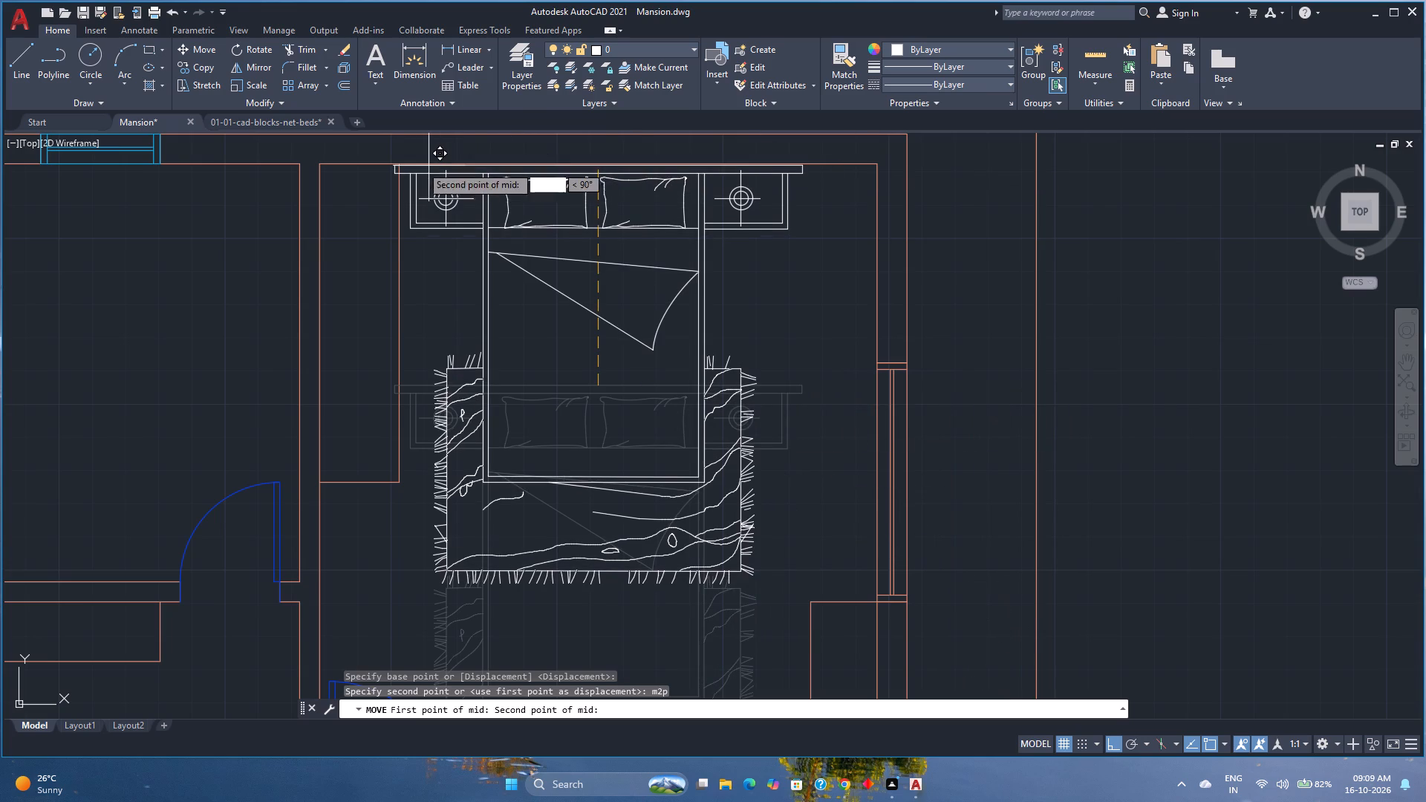
pyautogui.click(399, 166)
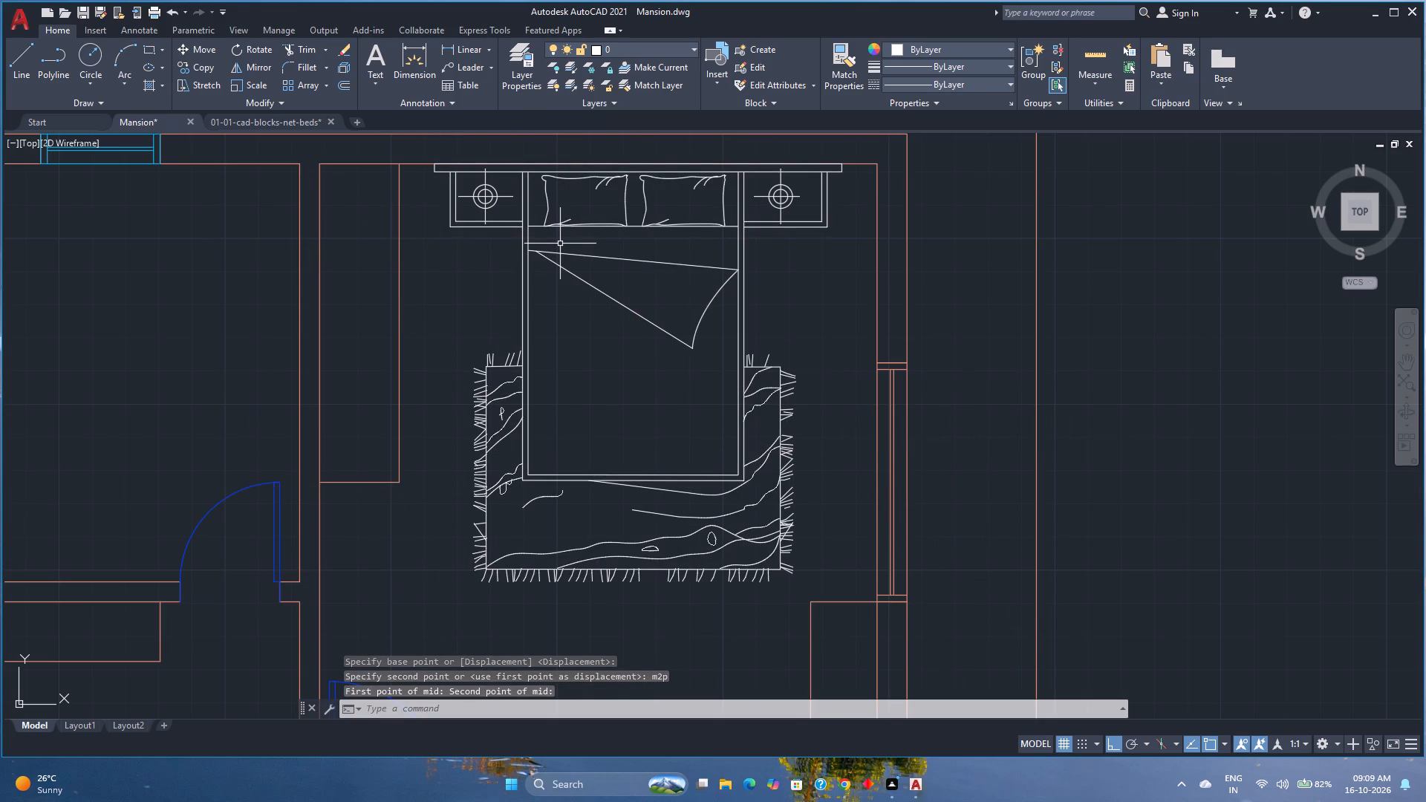
# Review the first plan's bed placement and examine the rooms of the second and third plans.
pyautogui.scroll(-2, 570, 308)
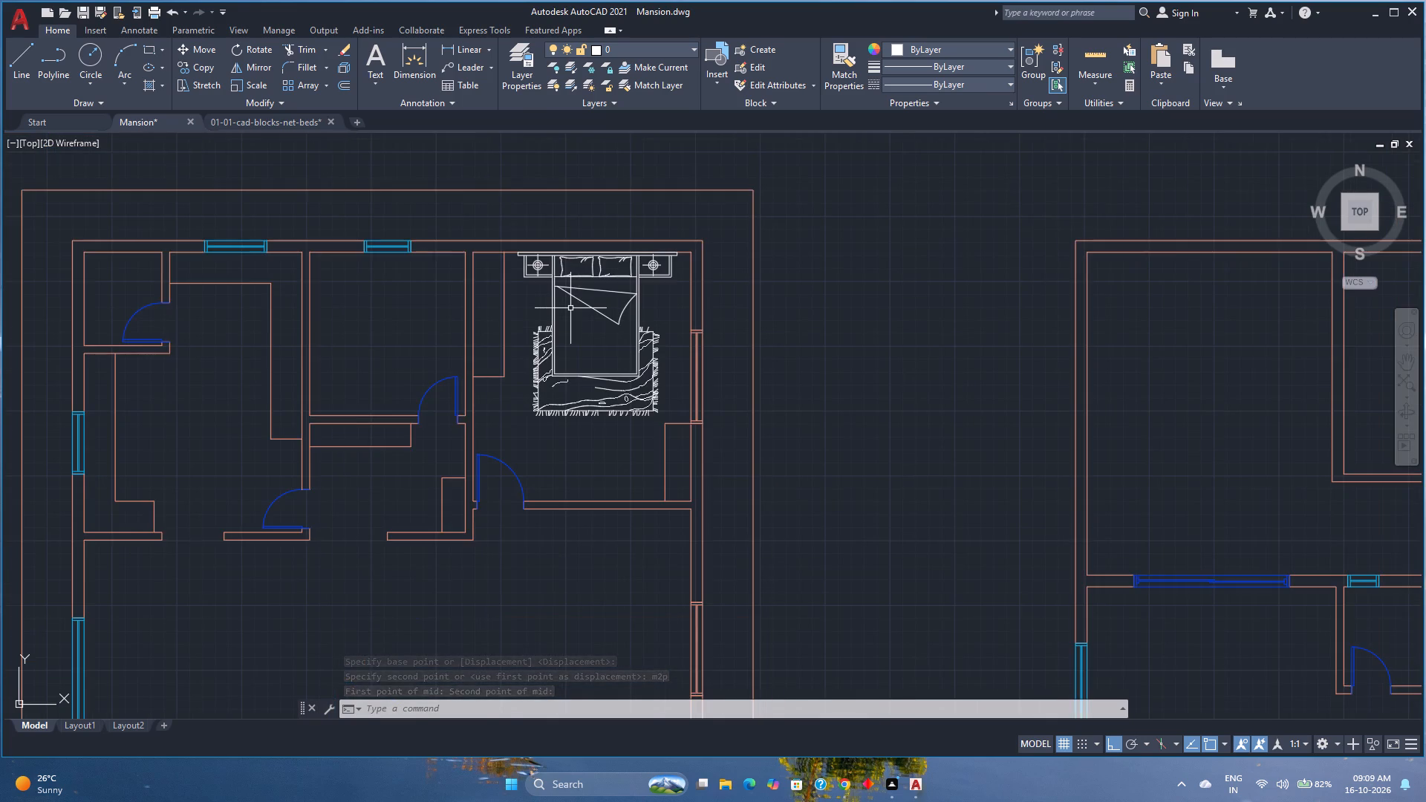
pyautogui.scroll(-1, 570, 308)
pyautogui.moveTo(634, 383); pyautogui.dragTo(576, 345, button='middle')
pyautogui.middleClick(572, 342)
pyautogui.scroll(-1, 565, 334)
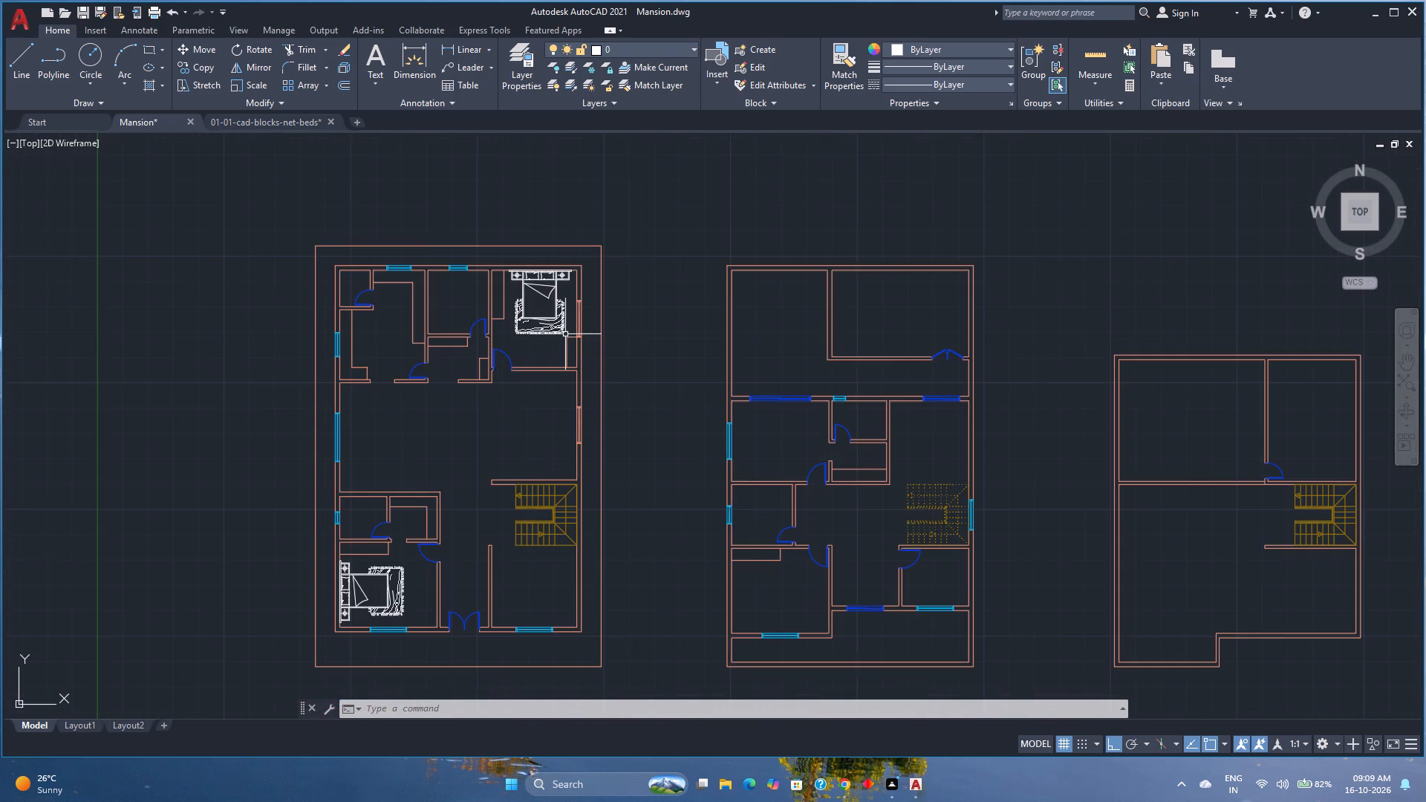
pyautogui.moveTo(761, 445); pyautogui.dragTo(695, 387, button='middle')
pyautogui.moveTo(695, 387); pyautogui.dragTo(444, 383, button='middle')
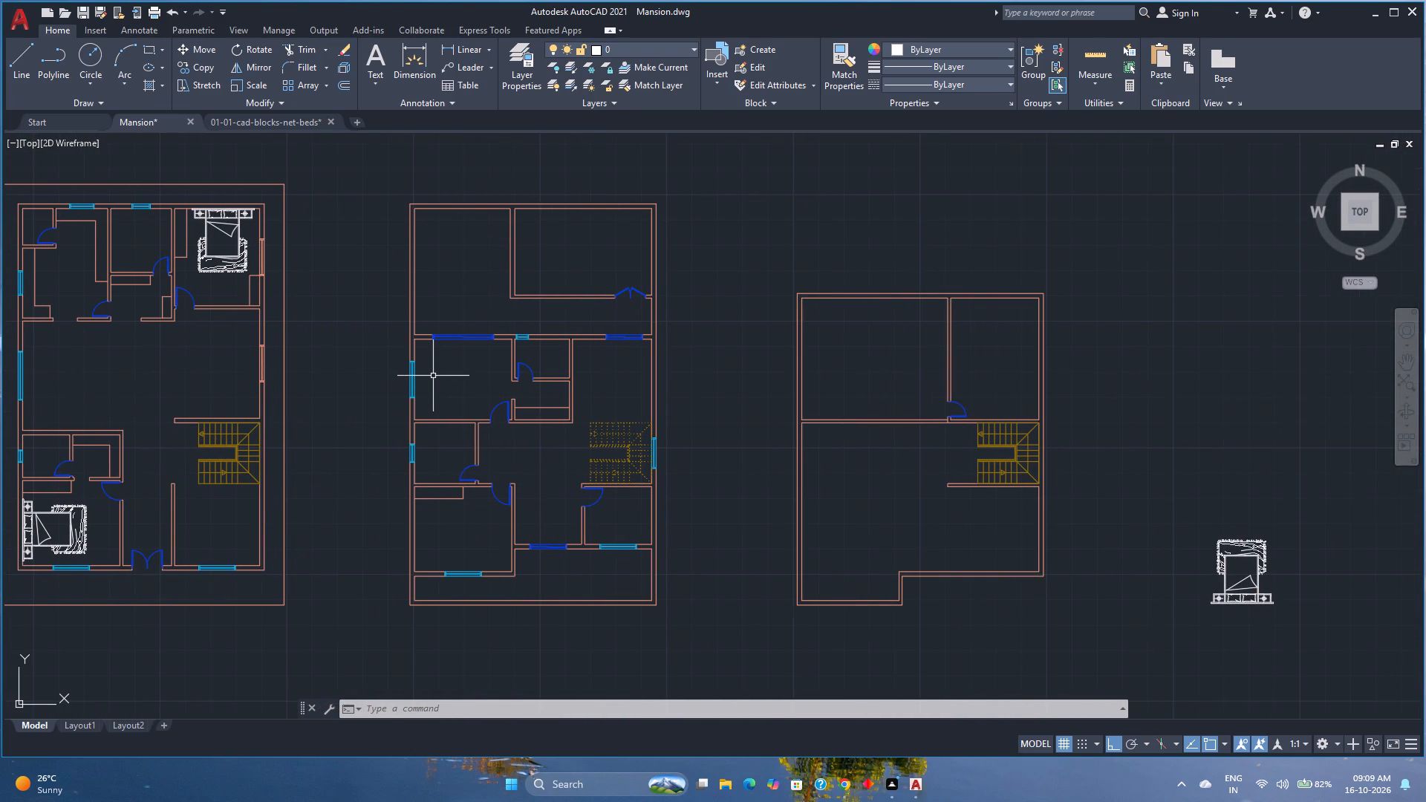
pyautogui.moveTo(439, 447); pyautogui.dragTo(732, 454, button='middle')
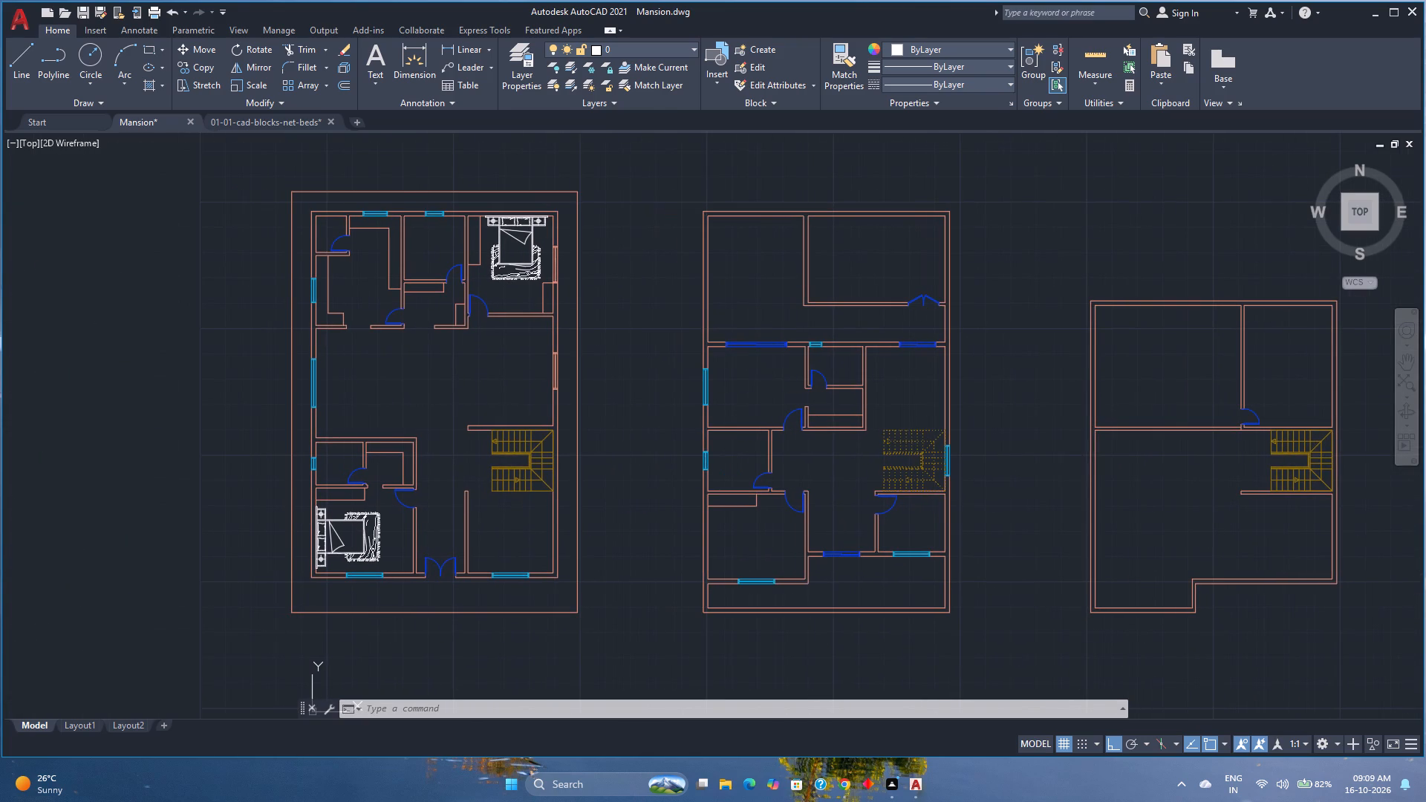
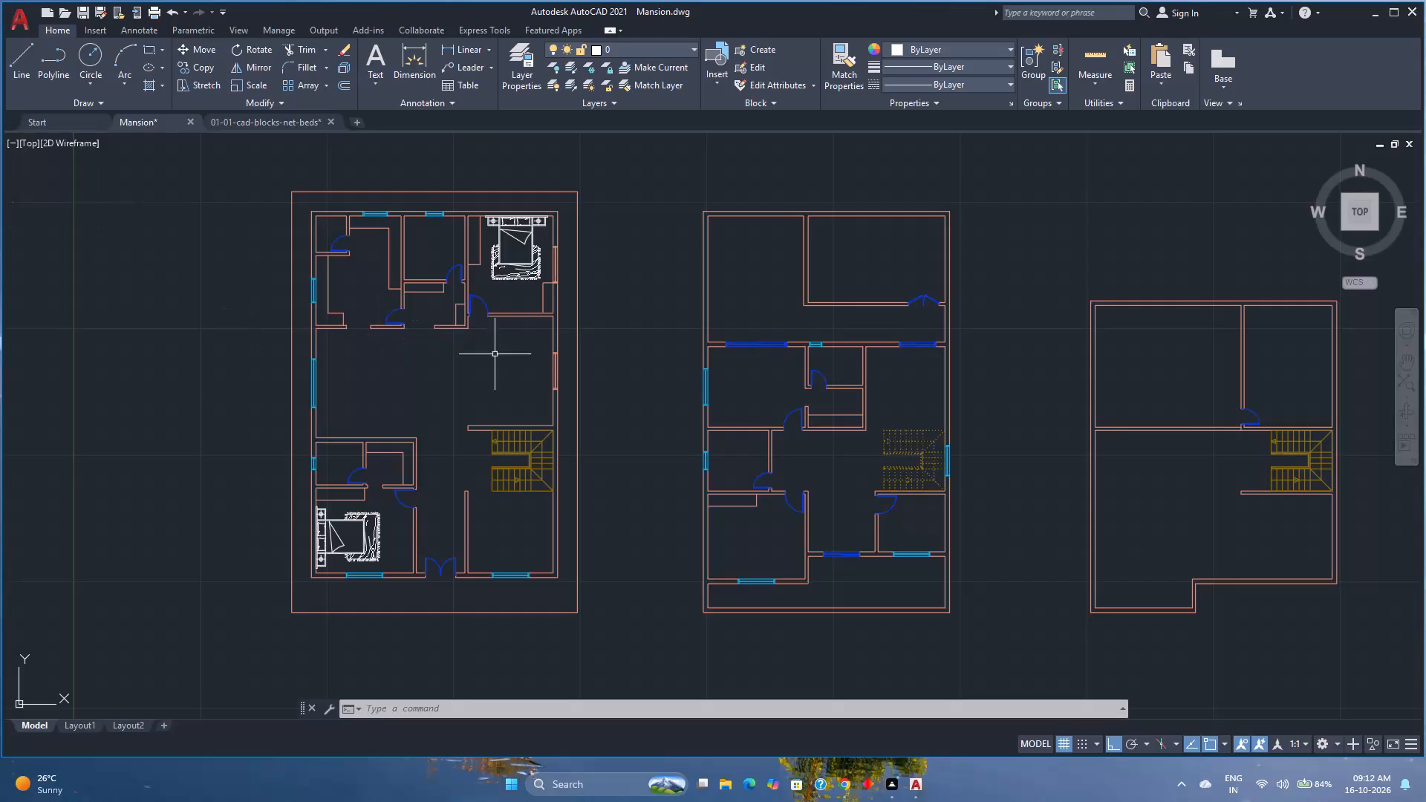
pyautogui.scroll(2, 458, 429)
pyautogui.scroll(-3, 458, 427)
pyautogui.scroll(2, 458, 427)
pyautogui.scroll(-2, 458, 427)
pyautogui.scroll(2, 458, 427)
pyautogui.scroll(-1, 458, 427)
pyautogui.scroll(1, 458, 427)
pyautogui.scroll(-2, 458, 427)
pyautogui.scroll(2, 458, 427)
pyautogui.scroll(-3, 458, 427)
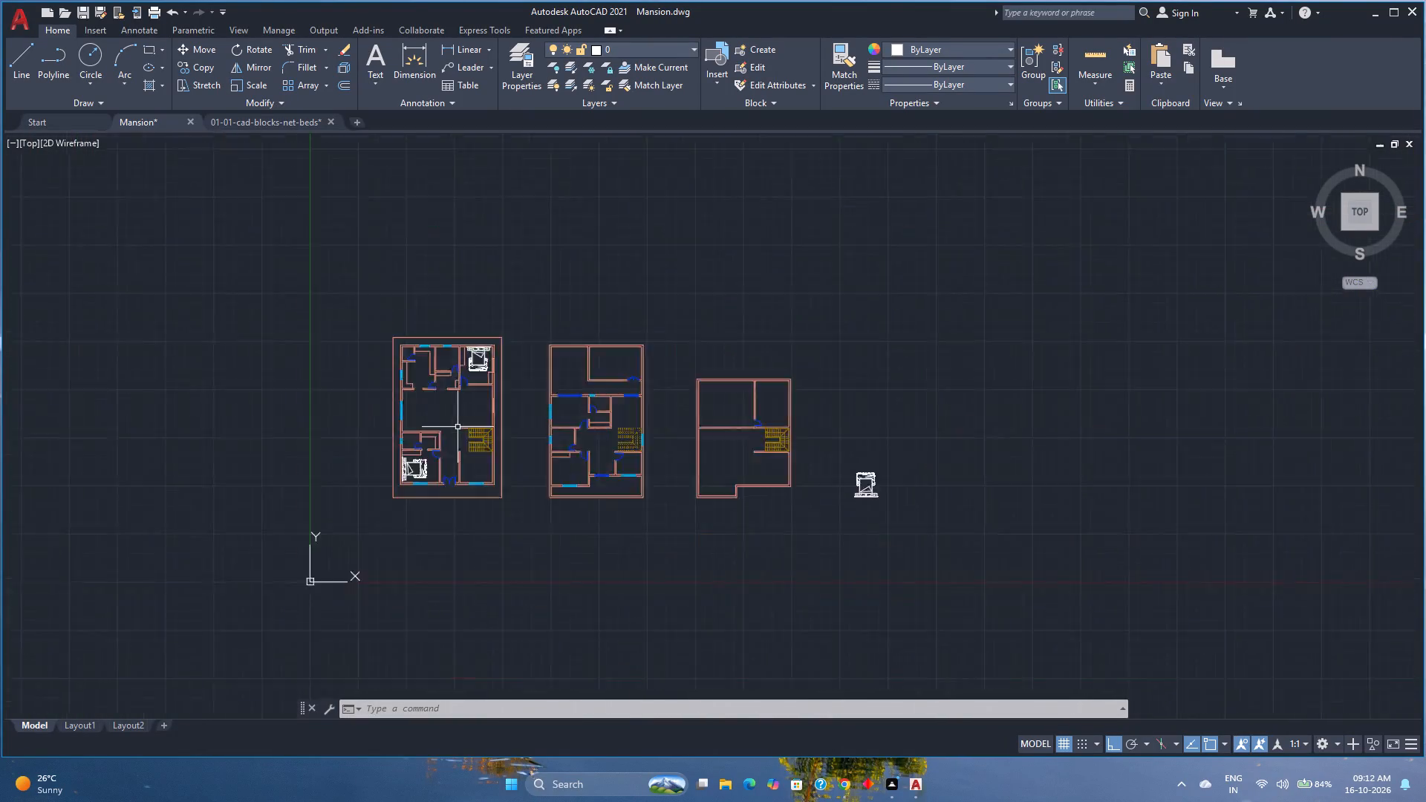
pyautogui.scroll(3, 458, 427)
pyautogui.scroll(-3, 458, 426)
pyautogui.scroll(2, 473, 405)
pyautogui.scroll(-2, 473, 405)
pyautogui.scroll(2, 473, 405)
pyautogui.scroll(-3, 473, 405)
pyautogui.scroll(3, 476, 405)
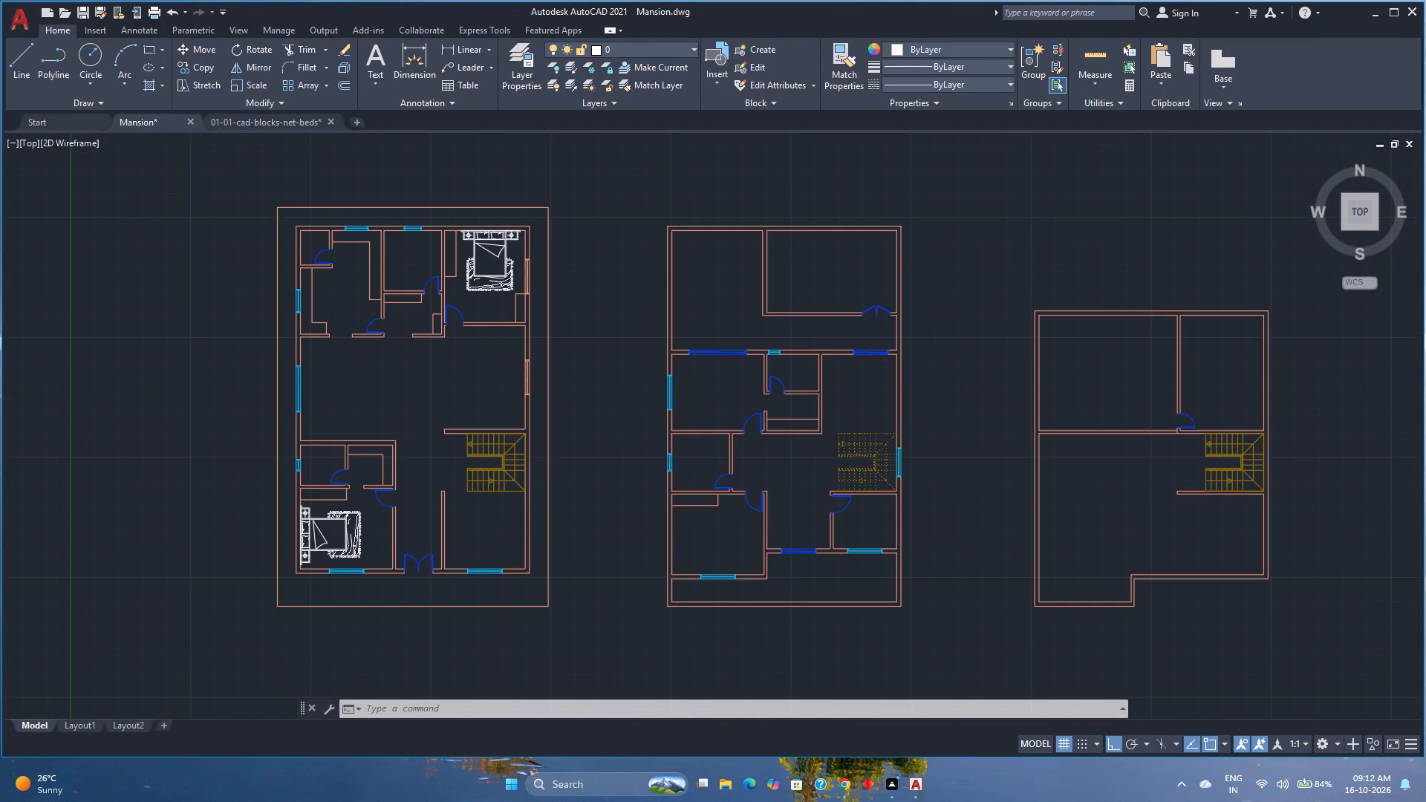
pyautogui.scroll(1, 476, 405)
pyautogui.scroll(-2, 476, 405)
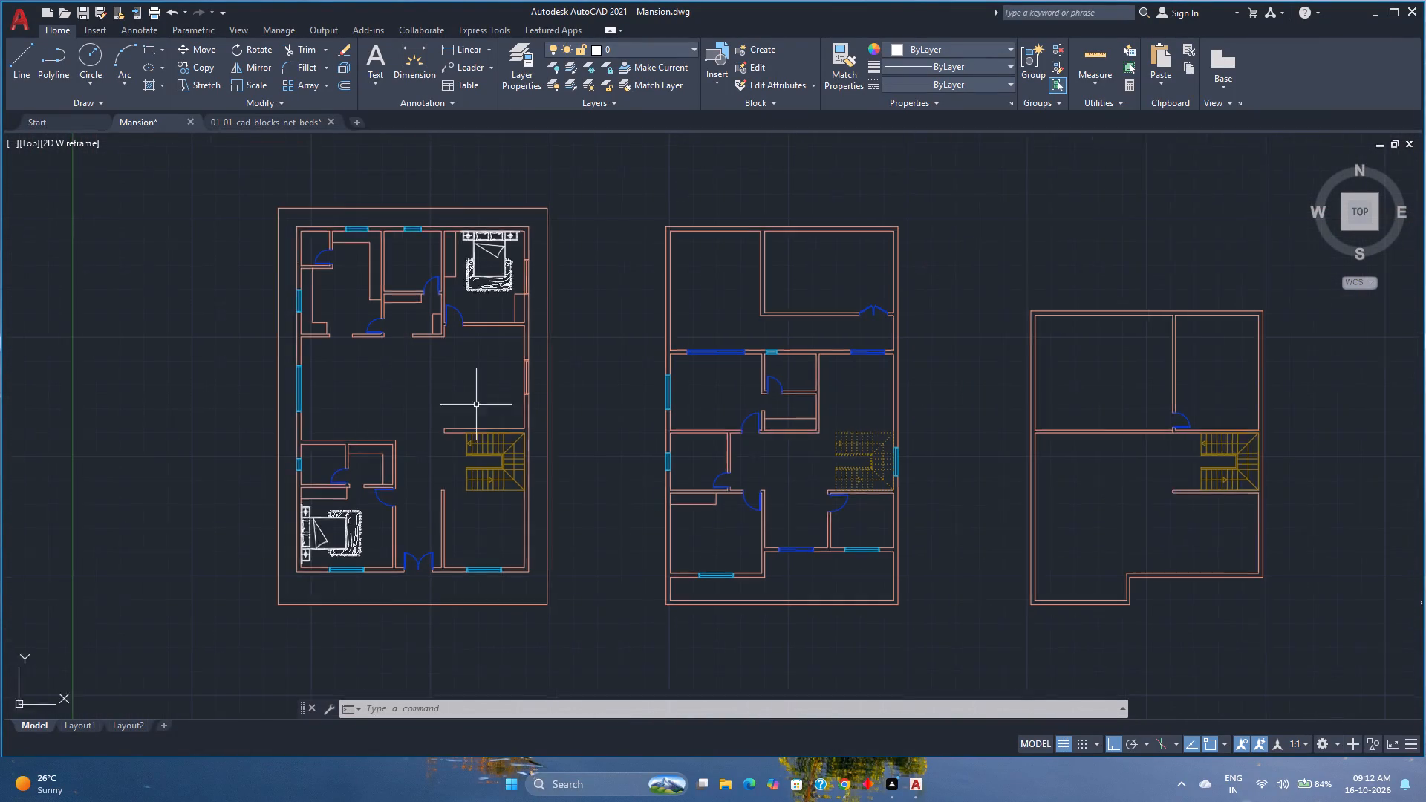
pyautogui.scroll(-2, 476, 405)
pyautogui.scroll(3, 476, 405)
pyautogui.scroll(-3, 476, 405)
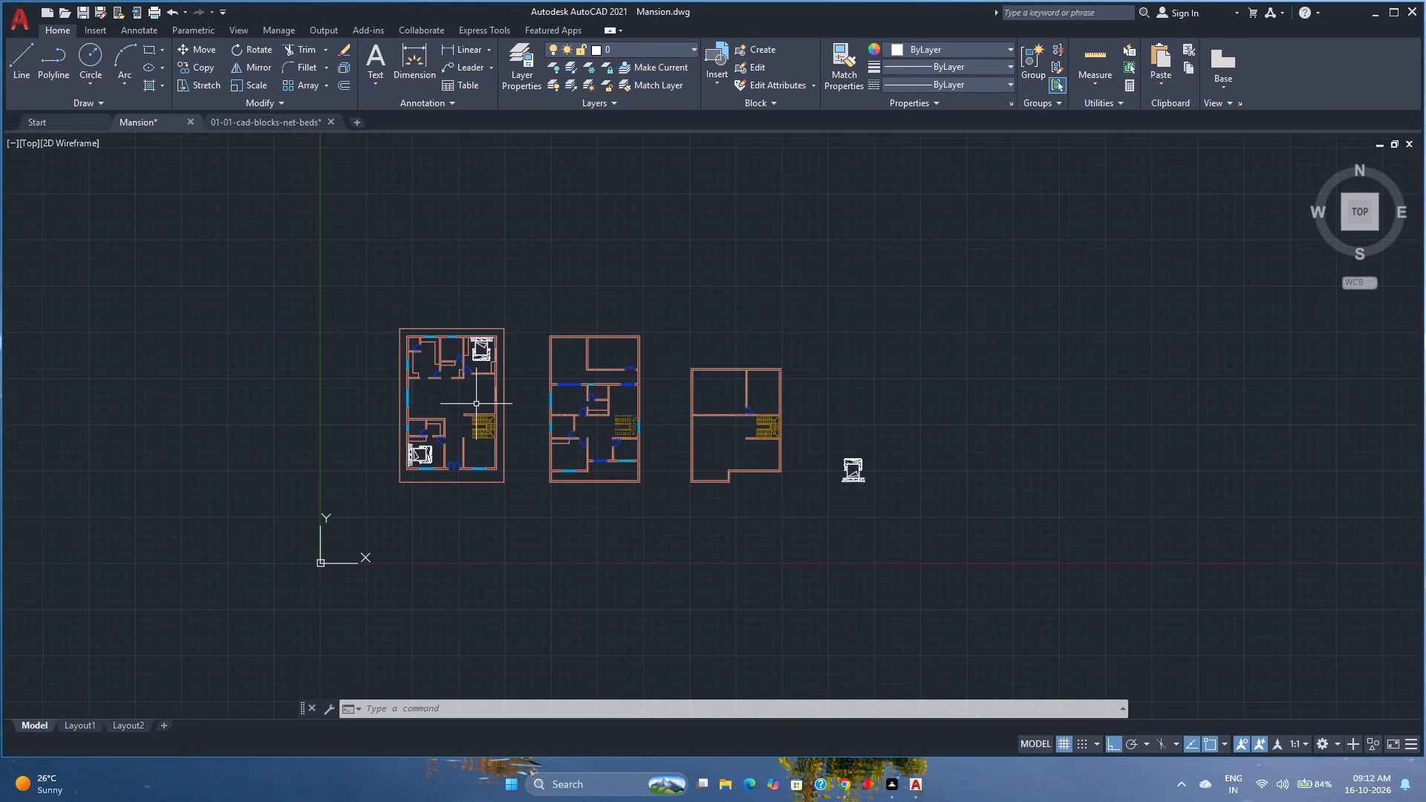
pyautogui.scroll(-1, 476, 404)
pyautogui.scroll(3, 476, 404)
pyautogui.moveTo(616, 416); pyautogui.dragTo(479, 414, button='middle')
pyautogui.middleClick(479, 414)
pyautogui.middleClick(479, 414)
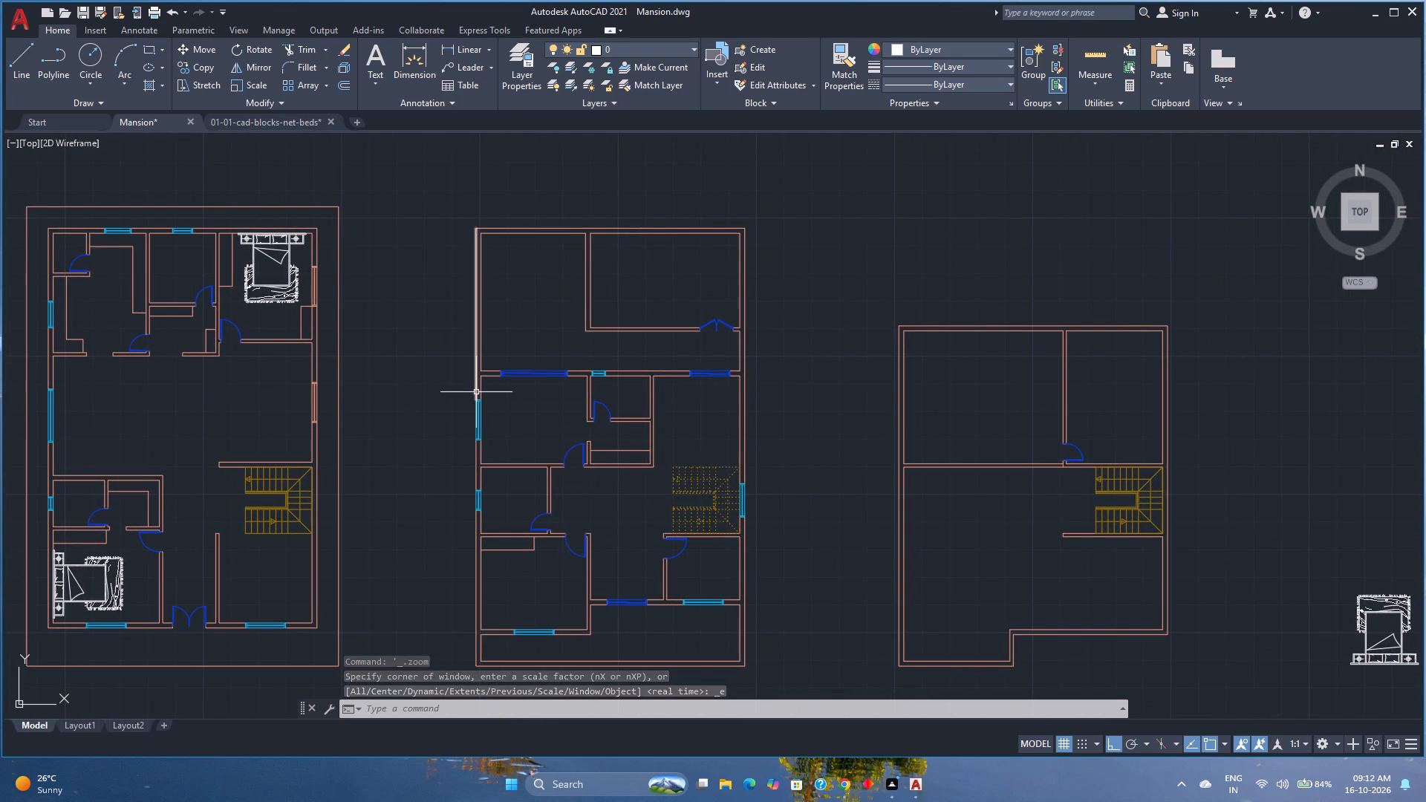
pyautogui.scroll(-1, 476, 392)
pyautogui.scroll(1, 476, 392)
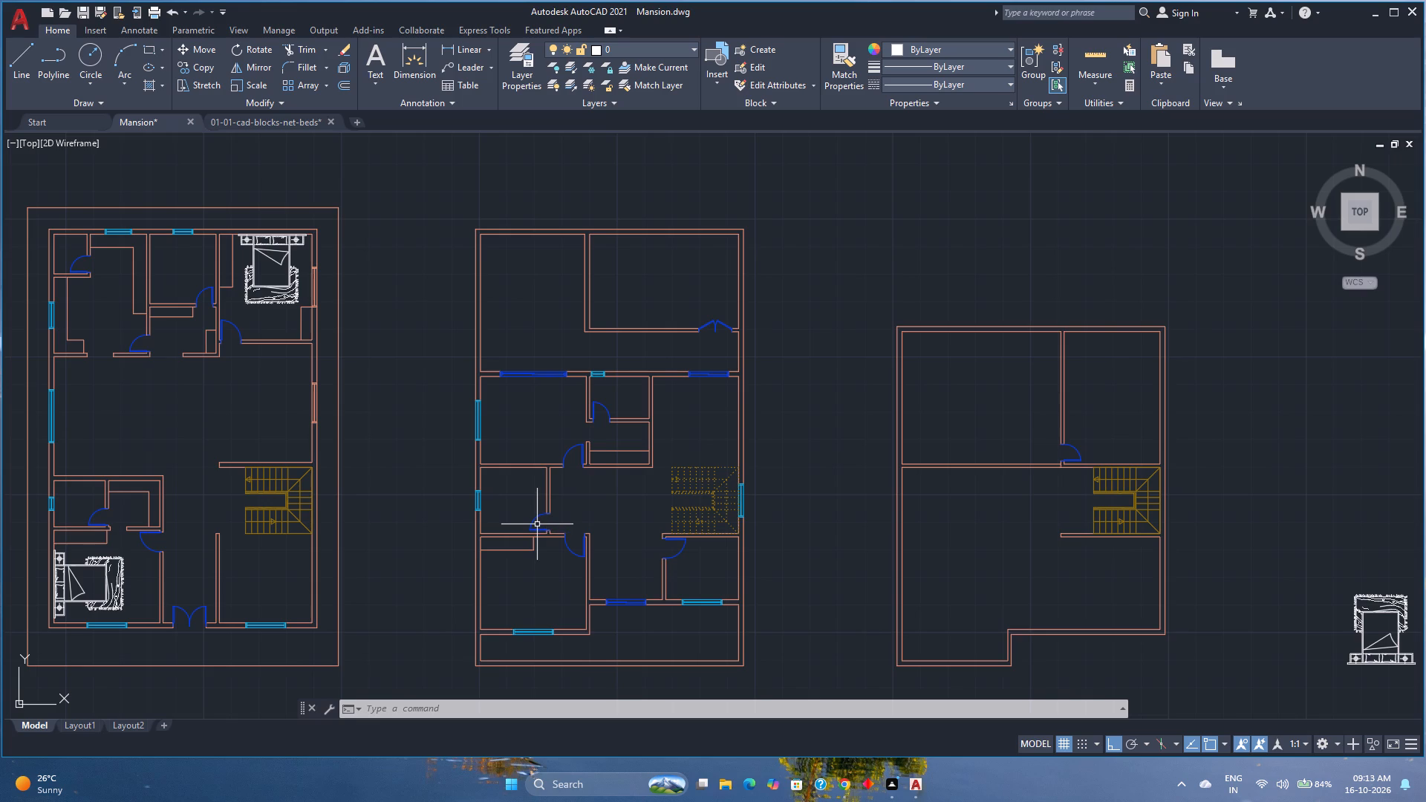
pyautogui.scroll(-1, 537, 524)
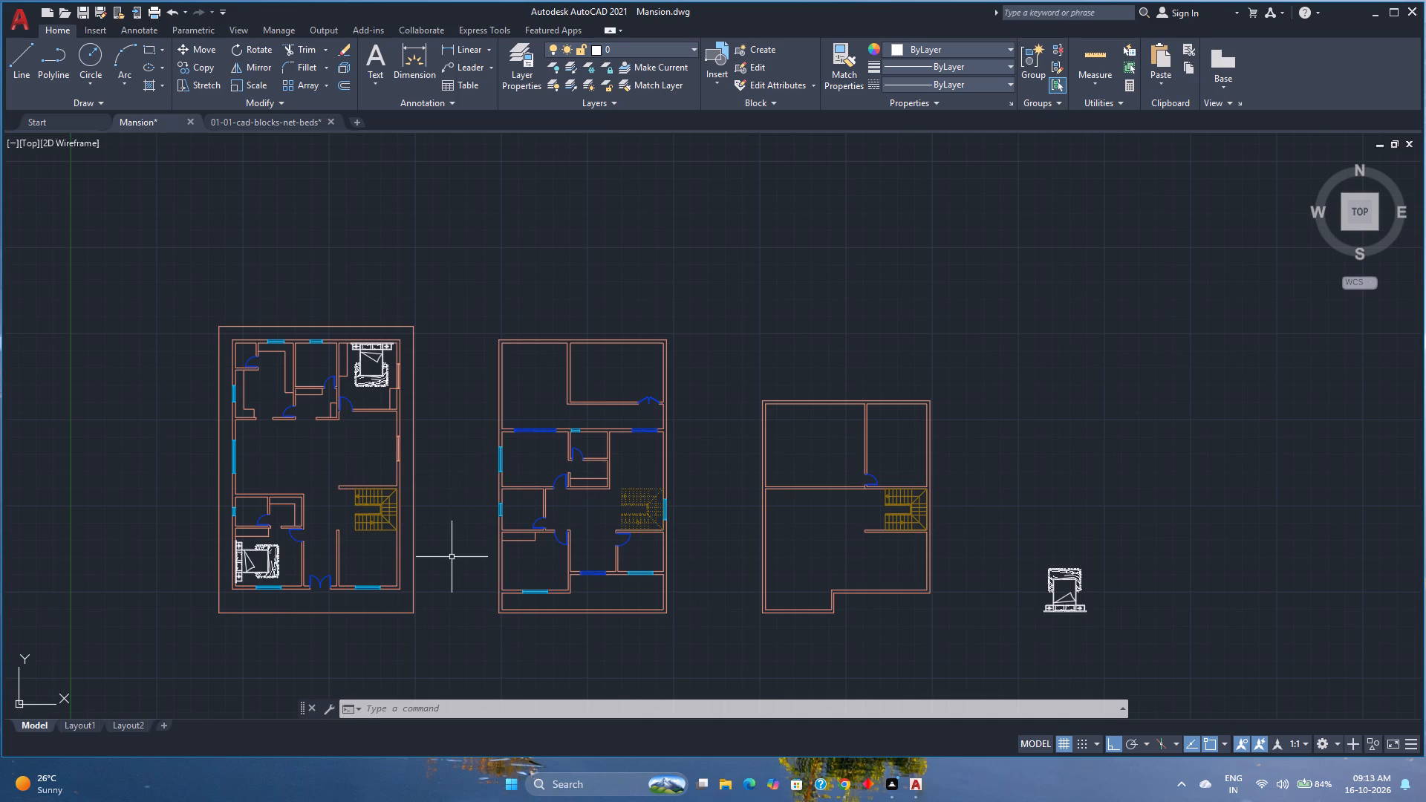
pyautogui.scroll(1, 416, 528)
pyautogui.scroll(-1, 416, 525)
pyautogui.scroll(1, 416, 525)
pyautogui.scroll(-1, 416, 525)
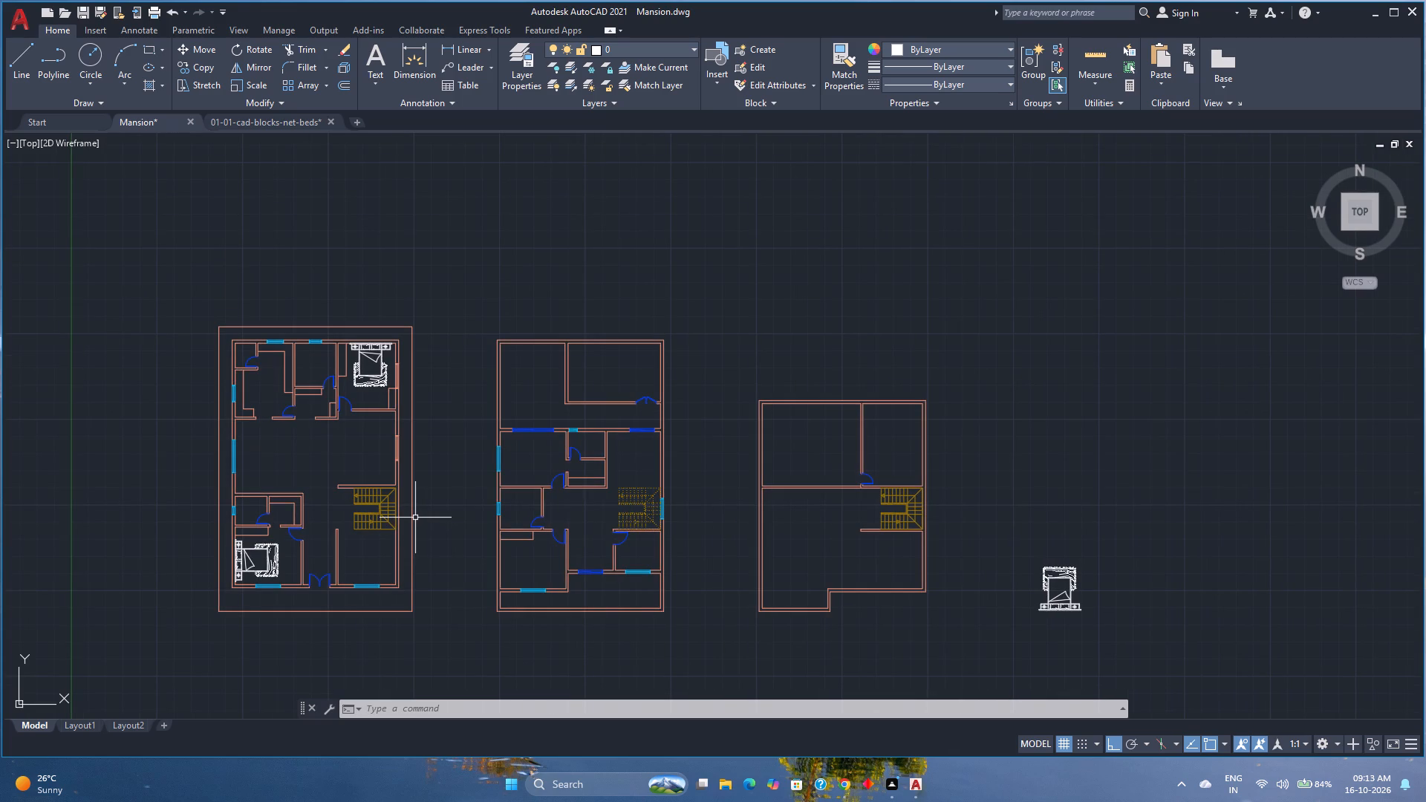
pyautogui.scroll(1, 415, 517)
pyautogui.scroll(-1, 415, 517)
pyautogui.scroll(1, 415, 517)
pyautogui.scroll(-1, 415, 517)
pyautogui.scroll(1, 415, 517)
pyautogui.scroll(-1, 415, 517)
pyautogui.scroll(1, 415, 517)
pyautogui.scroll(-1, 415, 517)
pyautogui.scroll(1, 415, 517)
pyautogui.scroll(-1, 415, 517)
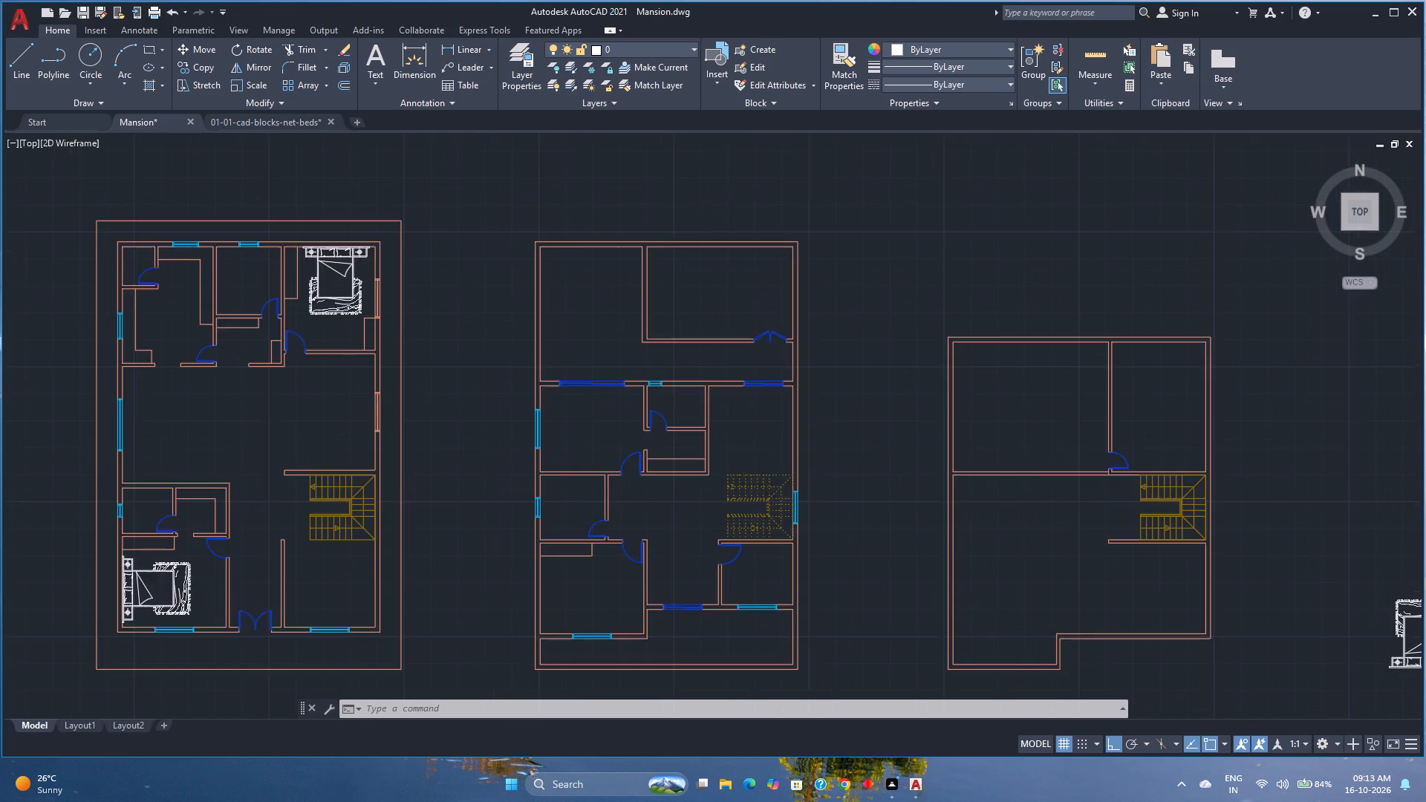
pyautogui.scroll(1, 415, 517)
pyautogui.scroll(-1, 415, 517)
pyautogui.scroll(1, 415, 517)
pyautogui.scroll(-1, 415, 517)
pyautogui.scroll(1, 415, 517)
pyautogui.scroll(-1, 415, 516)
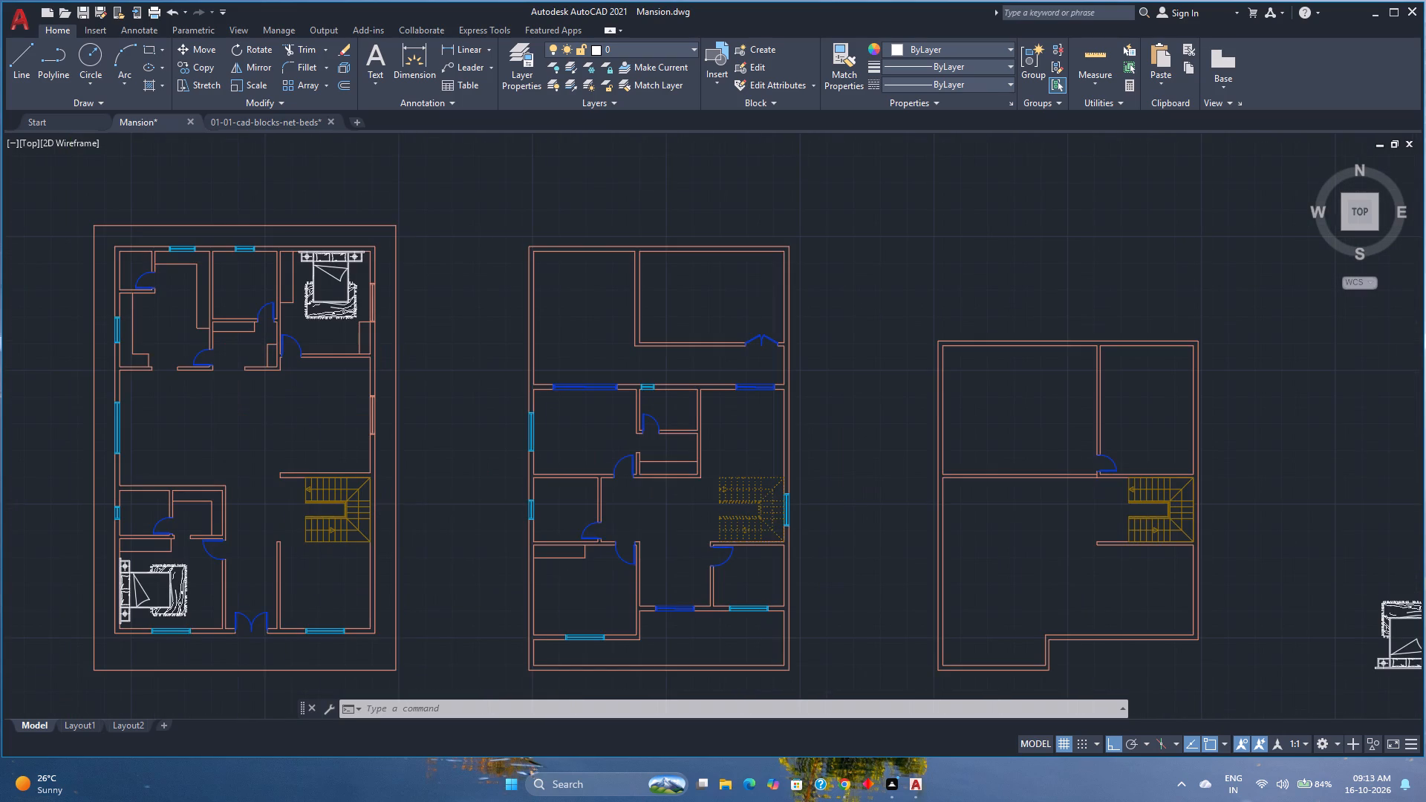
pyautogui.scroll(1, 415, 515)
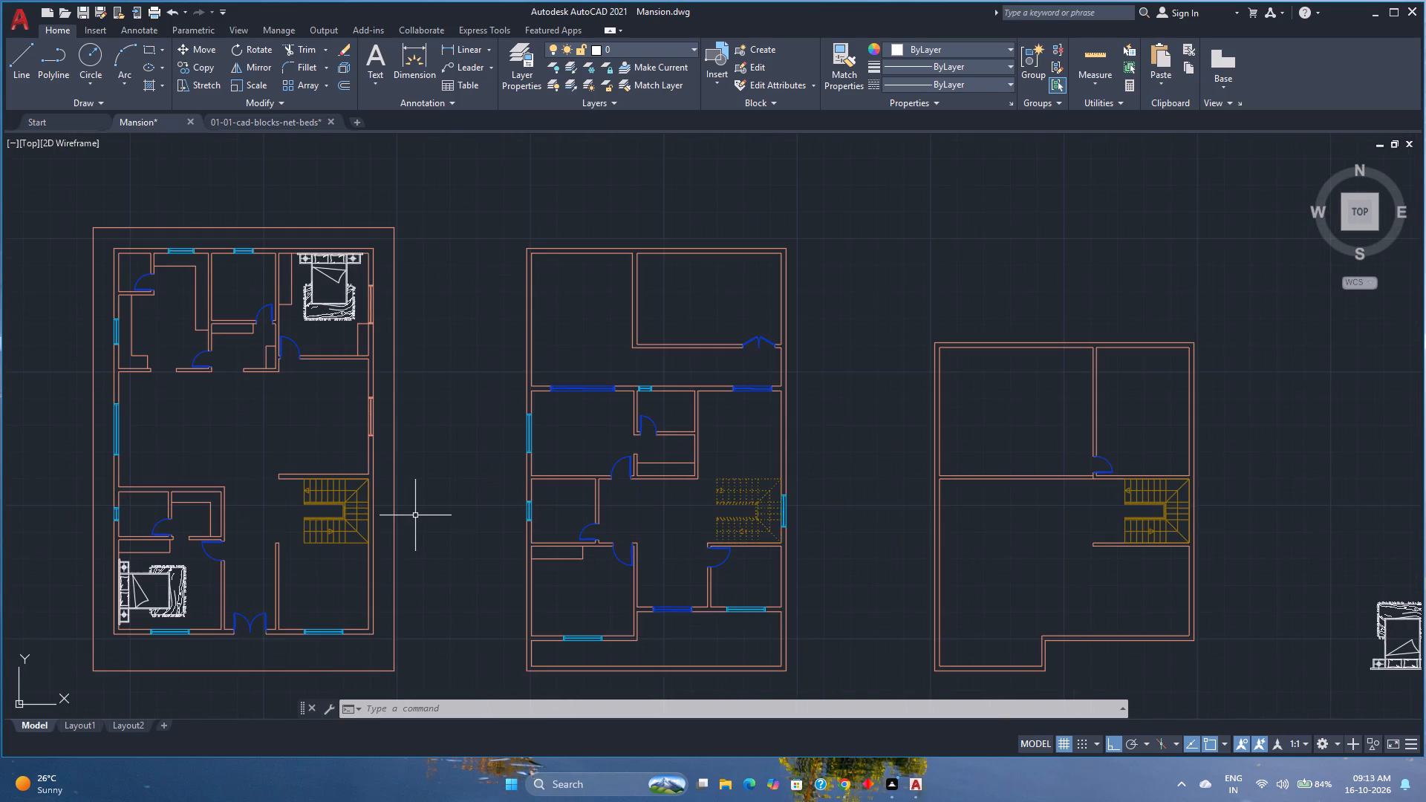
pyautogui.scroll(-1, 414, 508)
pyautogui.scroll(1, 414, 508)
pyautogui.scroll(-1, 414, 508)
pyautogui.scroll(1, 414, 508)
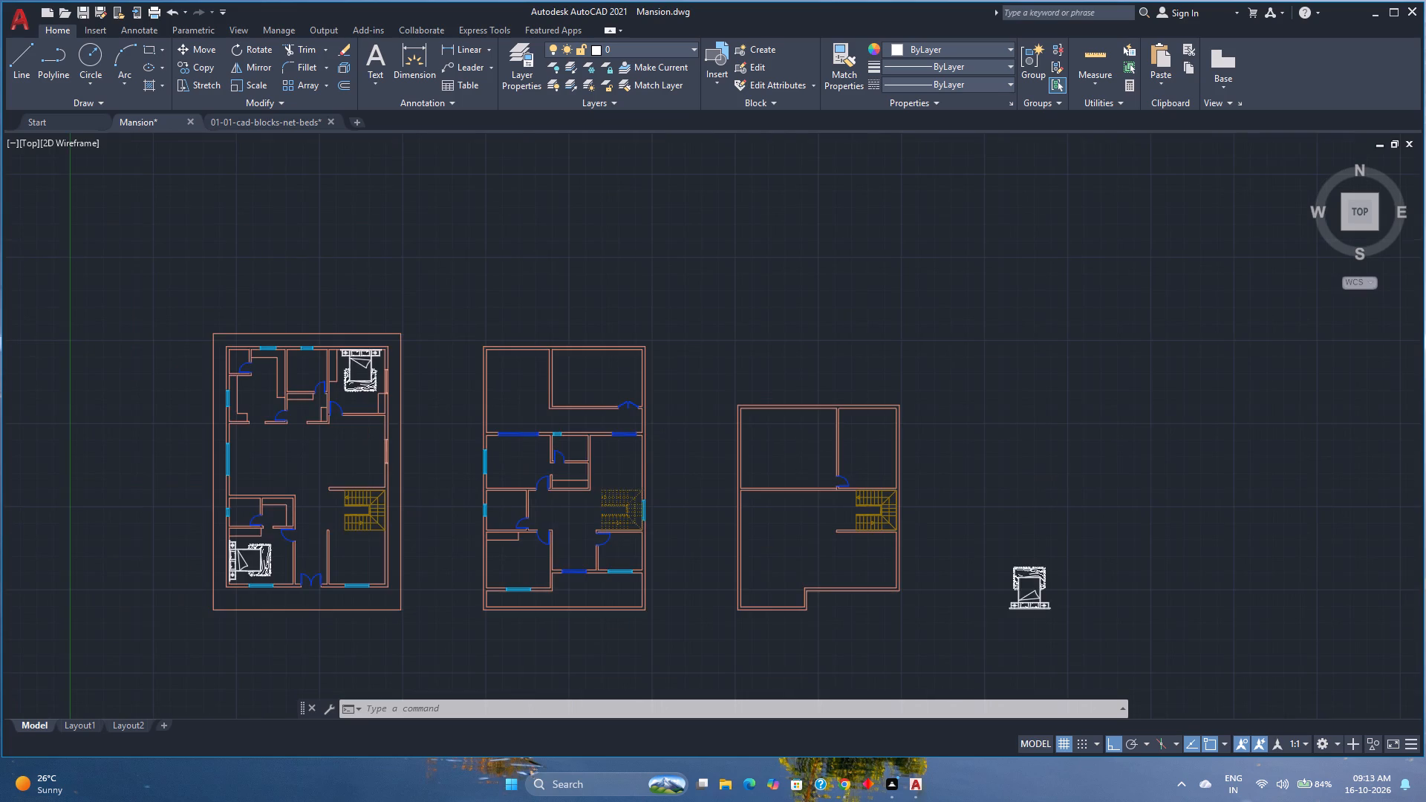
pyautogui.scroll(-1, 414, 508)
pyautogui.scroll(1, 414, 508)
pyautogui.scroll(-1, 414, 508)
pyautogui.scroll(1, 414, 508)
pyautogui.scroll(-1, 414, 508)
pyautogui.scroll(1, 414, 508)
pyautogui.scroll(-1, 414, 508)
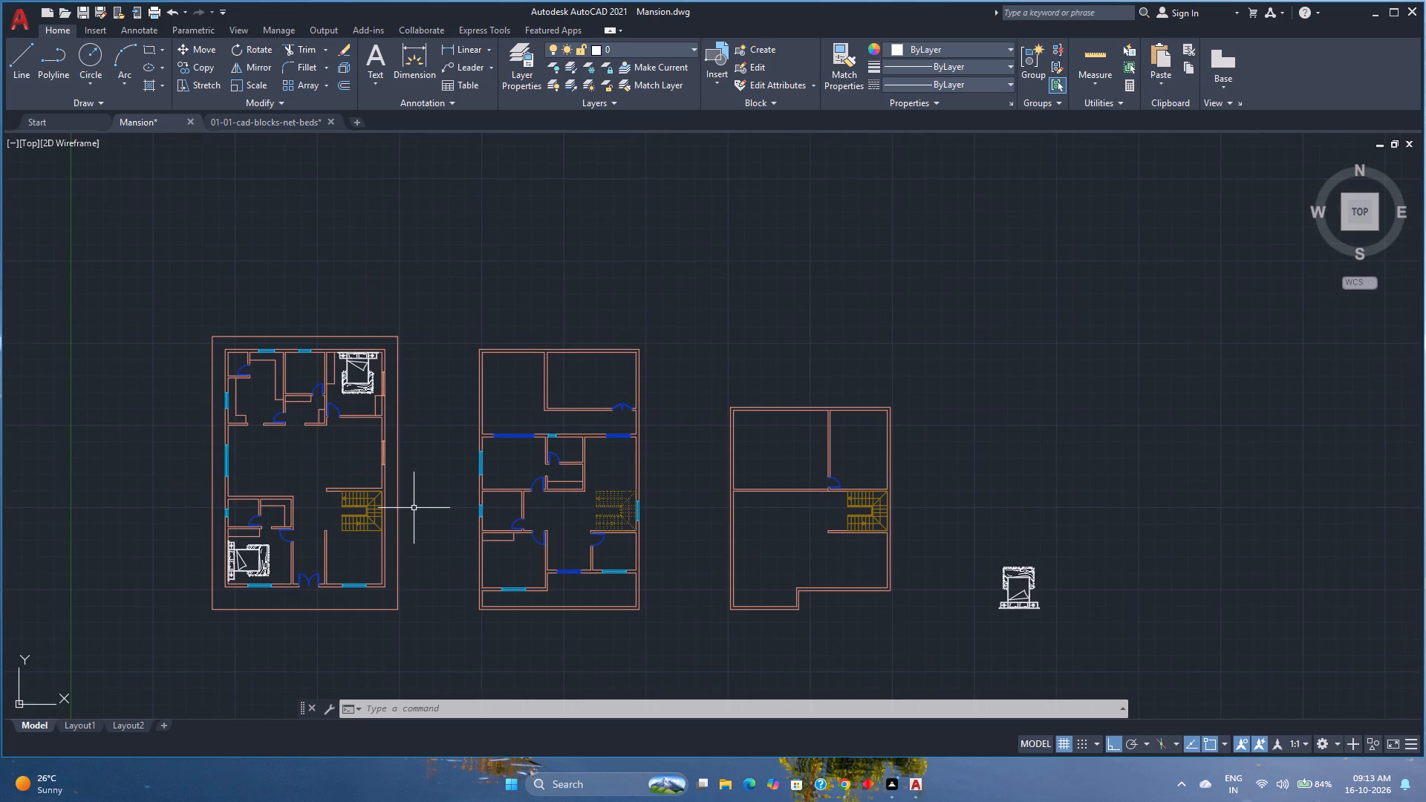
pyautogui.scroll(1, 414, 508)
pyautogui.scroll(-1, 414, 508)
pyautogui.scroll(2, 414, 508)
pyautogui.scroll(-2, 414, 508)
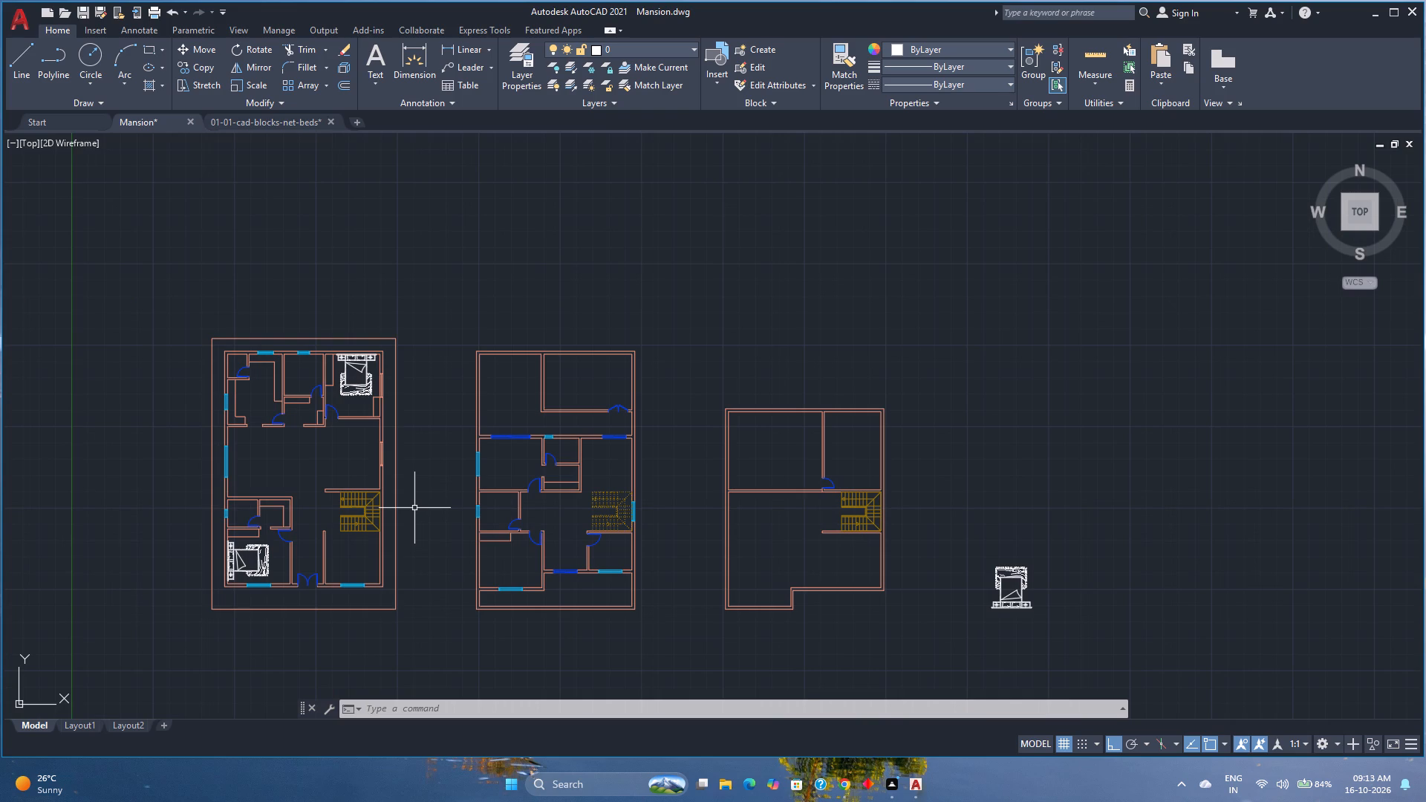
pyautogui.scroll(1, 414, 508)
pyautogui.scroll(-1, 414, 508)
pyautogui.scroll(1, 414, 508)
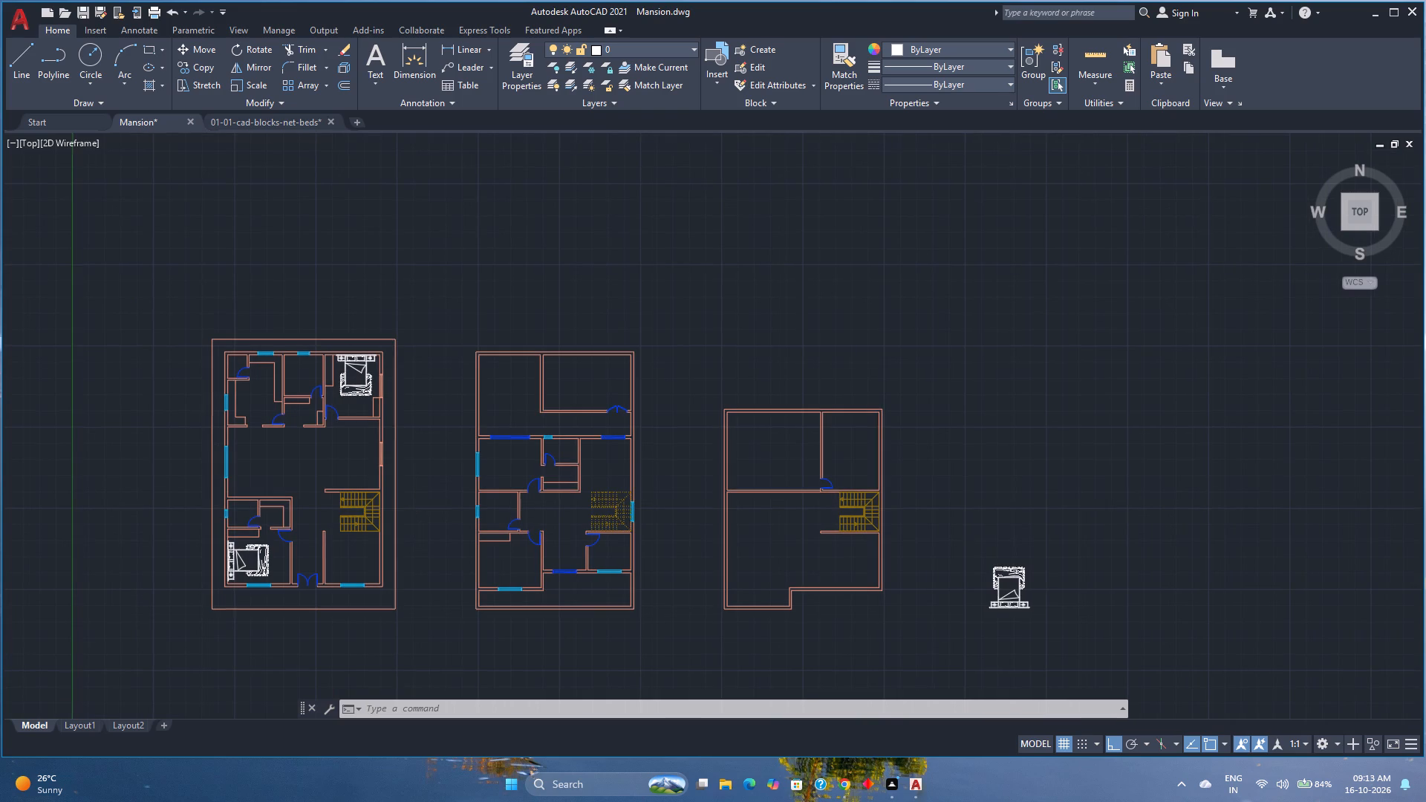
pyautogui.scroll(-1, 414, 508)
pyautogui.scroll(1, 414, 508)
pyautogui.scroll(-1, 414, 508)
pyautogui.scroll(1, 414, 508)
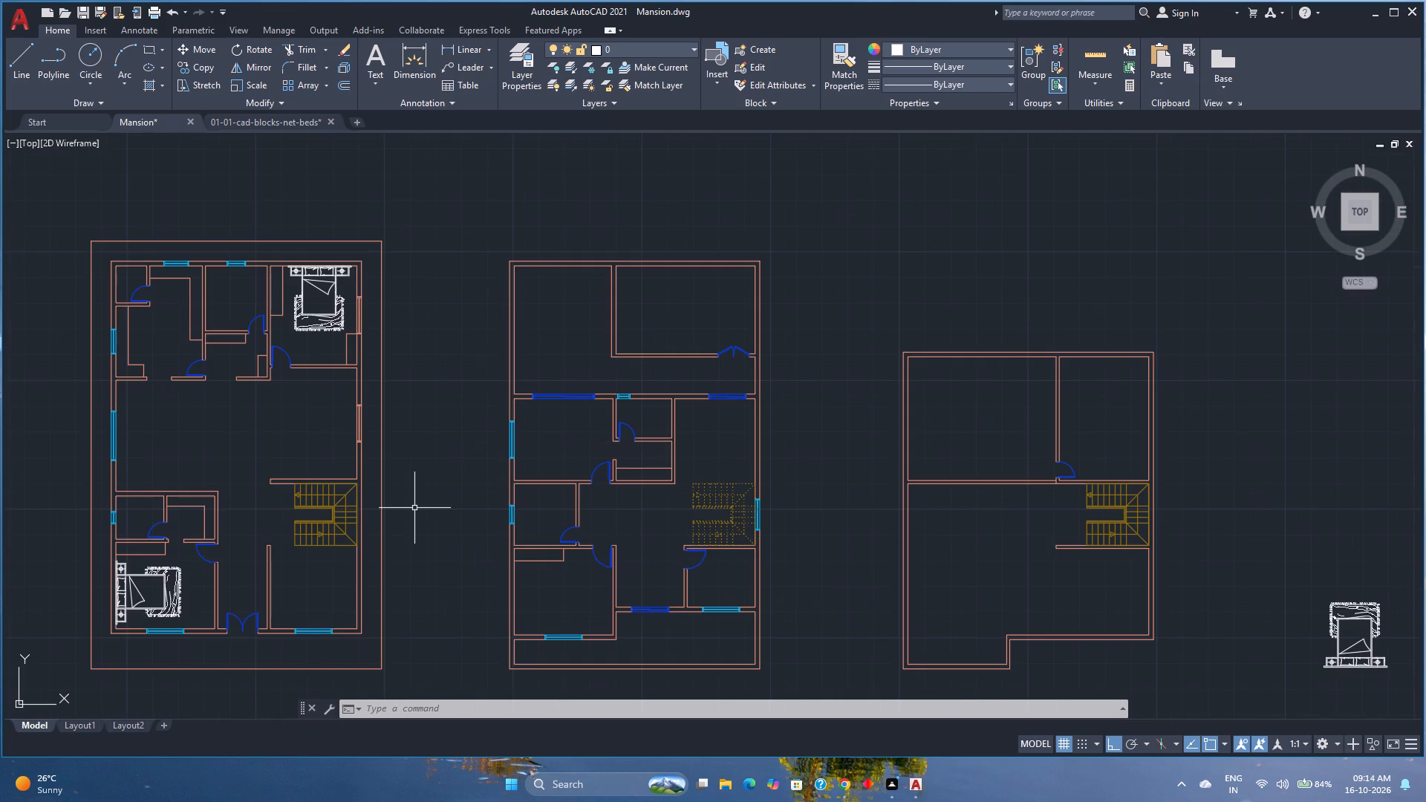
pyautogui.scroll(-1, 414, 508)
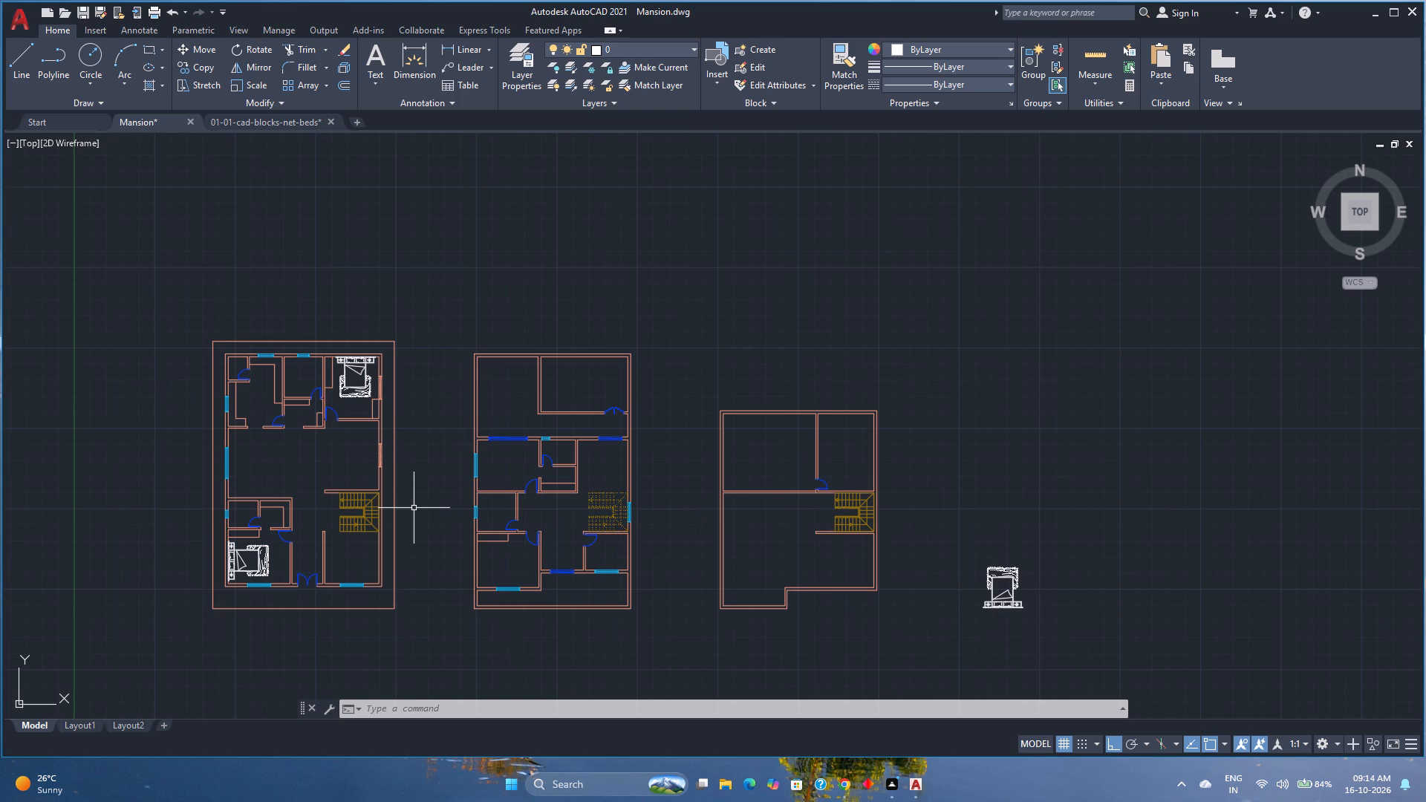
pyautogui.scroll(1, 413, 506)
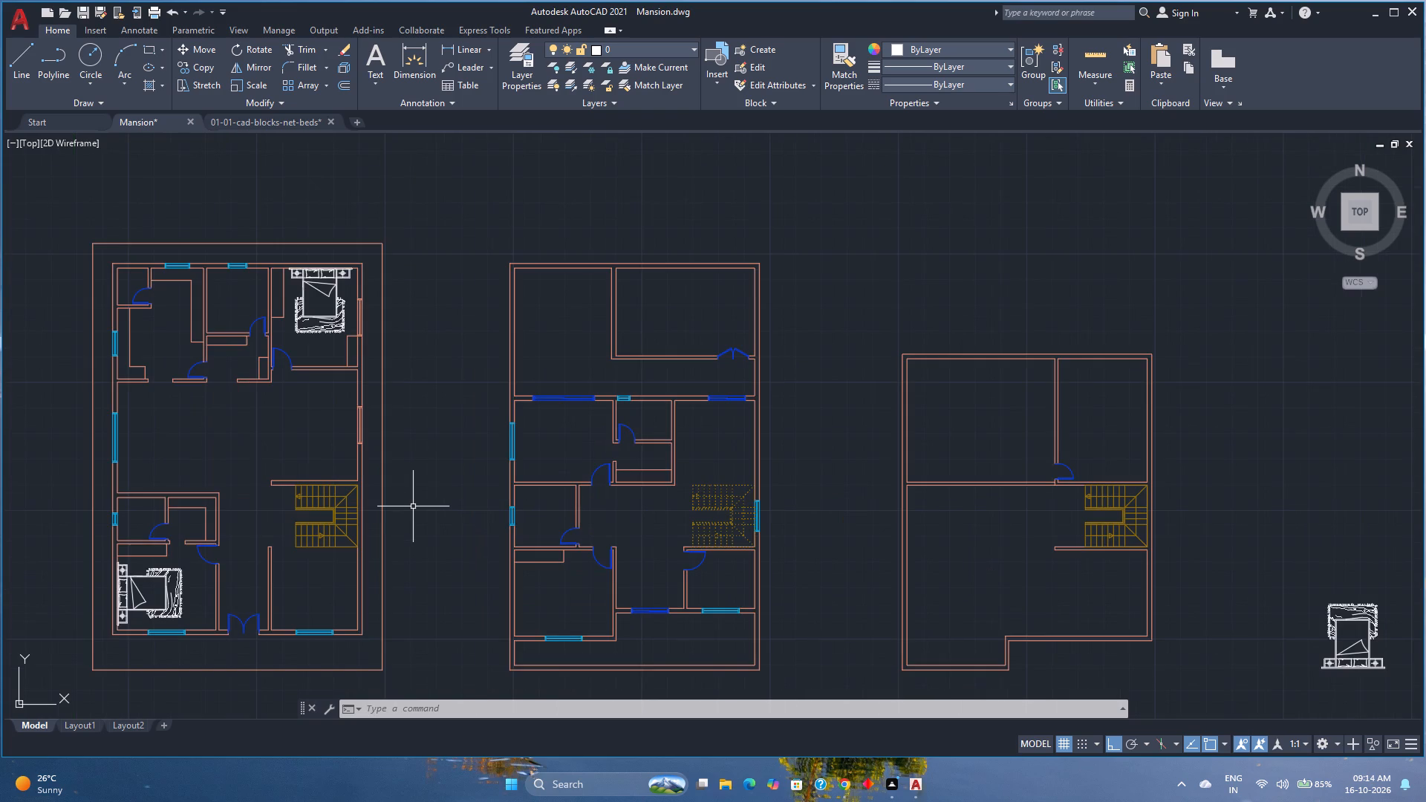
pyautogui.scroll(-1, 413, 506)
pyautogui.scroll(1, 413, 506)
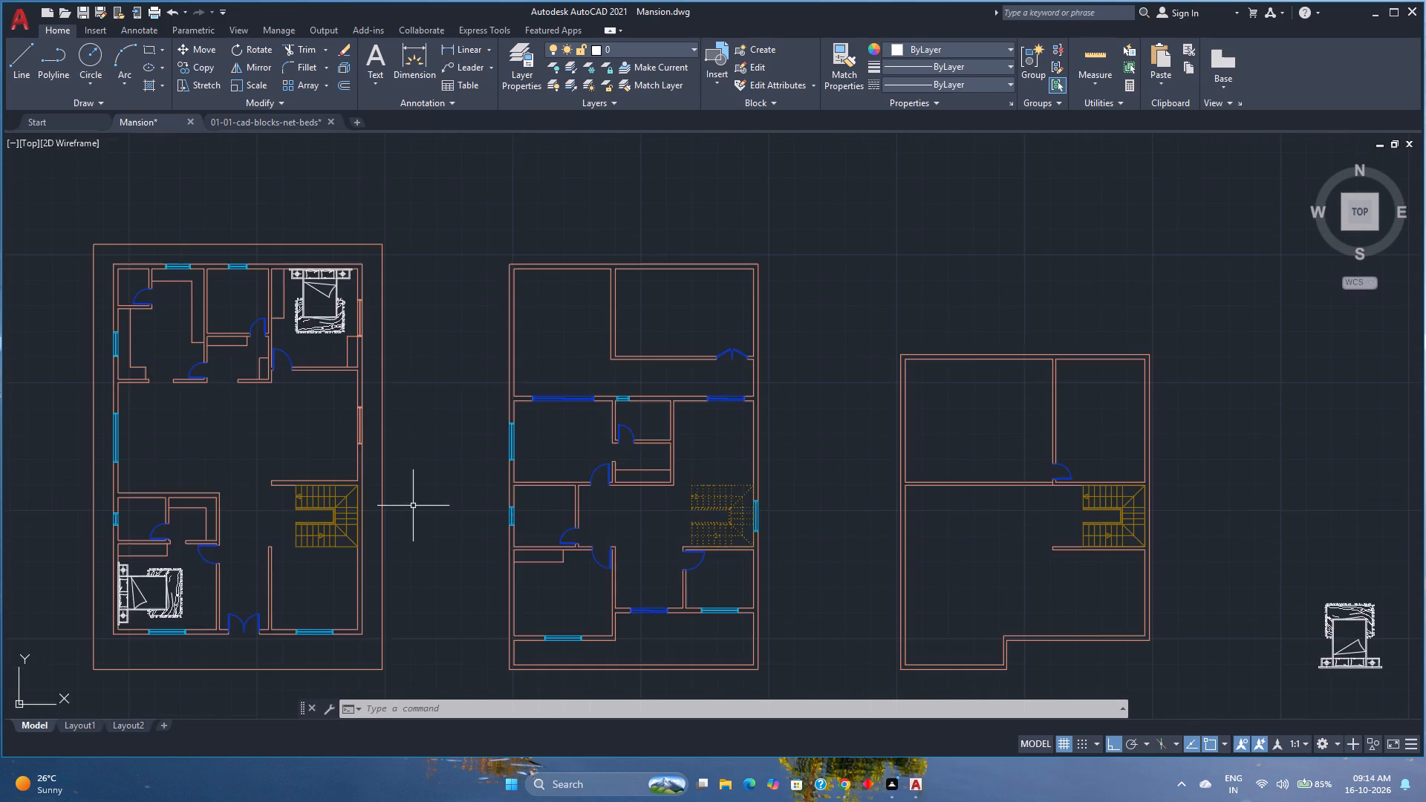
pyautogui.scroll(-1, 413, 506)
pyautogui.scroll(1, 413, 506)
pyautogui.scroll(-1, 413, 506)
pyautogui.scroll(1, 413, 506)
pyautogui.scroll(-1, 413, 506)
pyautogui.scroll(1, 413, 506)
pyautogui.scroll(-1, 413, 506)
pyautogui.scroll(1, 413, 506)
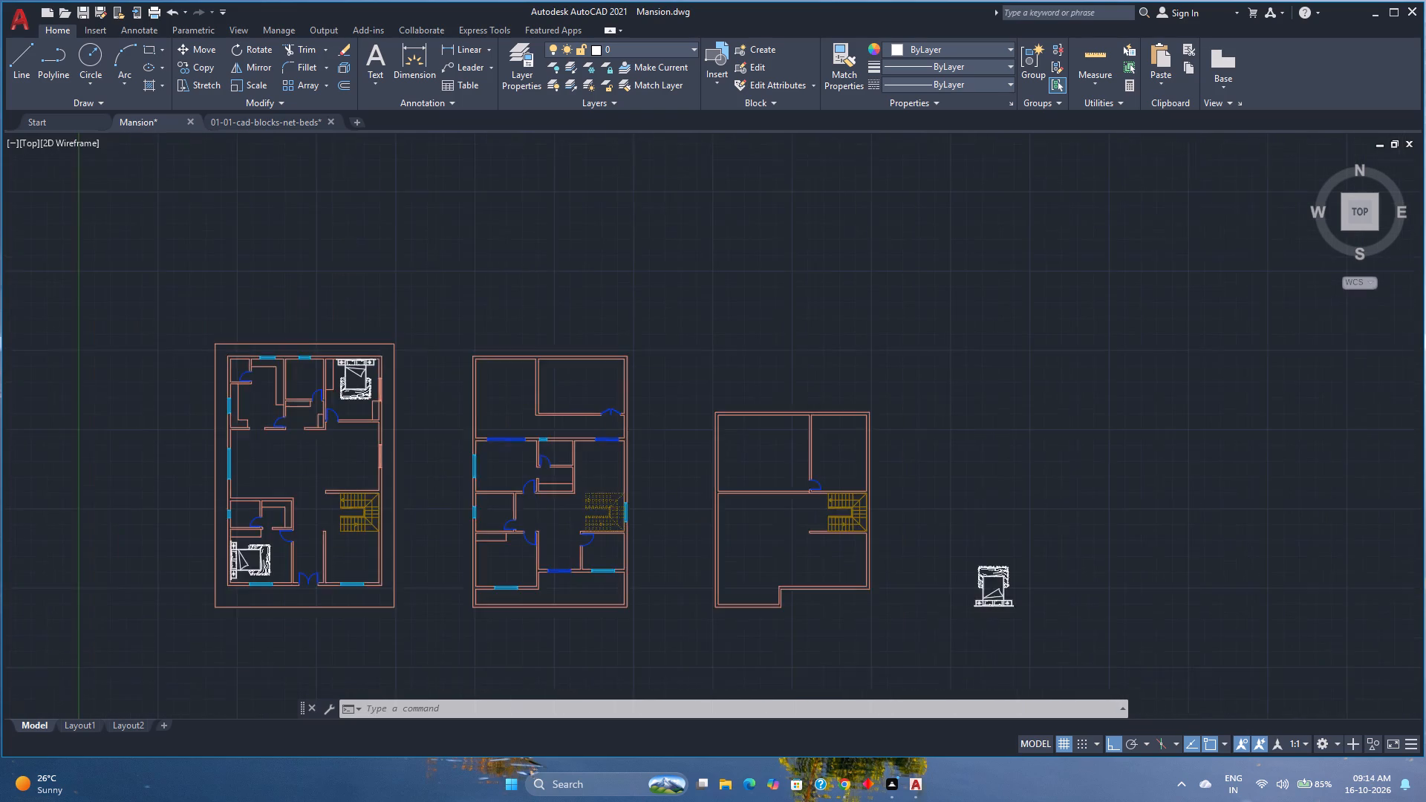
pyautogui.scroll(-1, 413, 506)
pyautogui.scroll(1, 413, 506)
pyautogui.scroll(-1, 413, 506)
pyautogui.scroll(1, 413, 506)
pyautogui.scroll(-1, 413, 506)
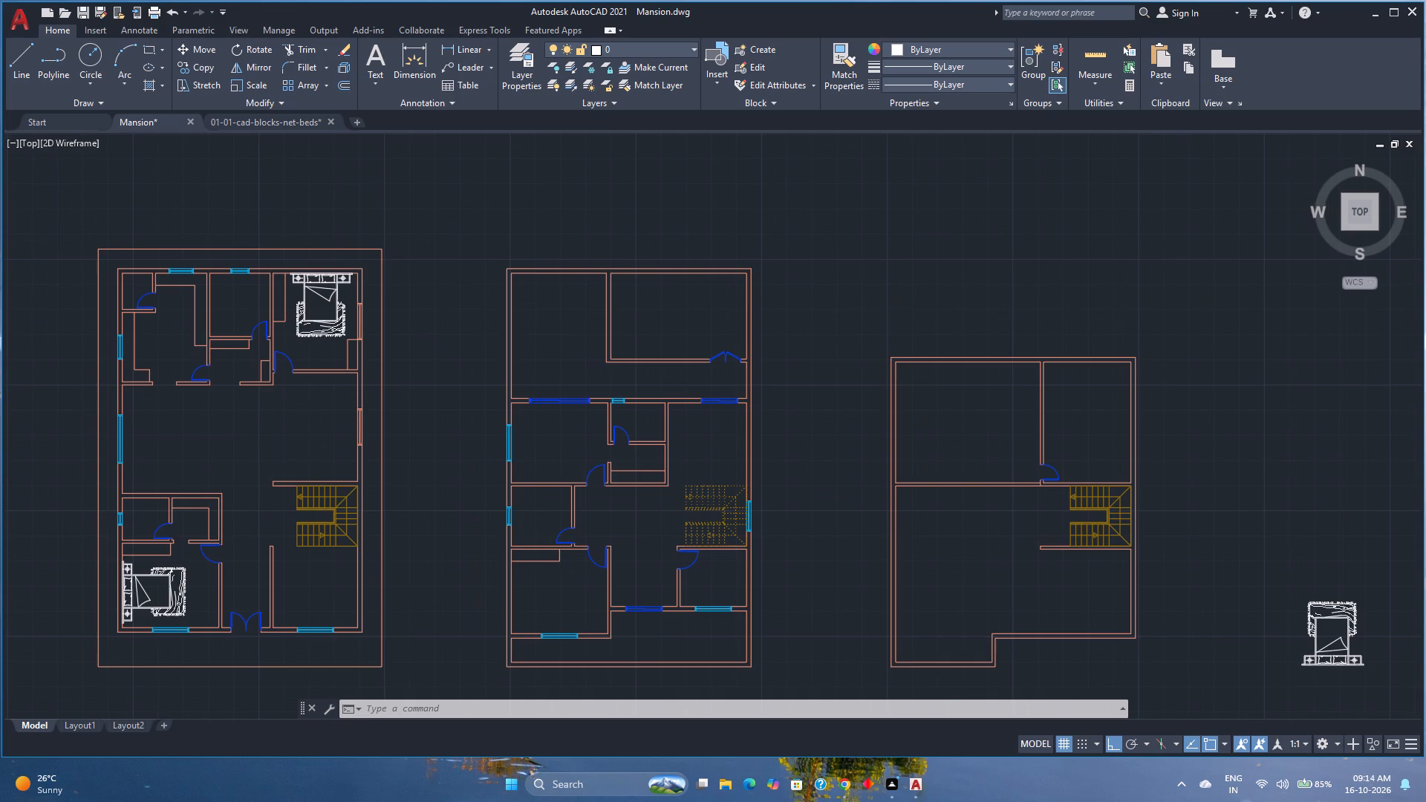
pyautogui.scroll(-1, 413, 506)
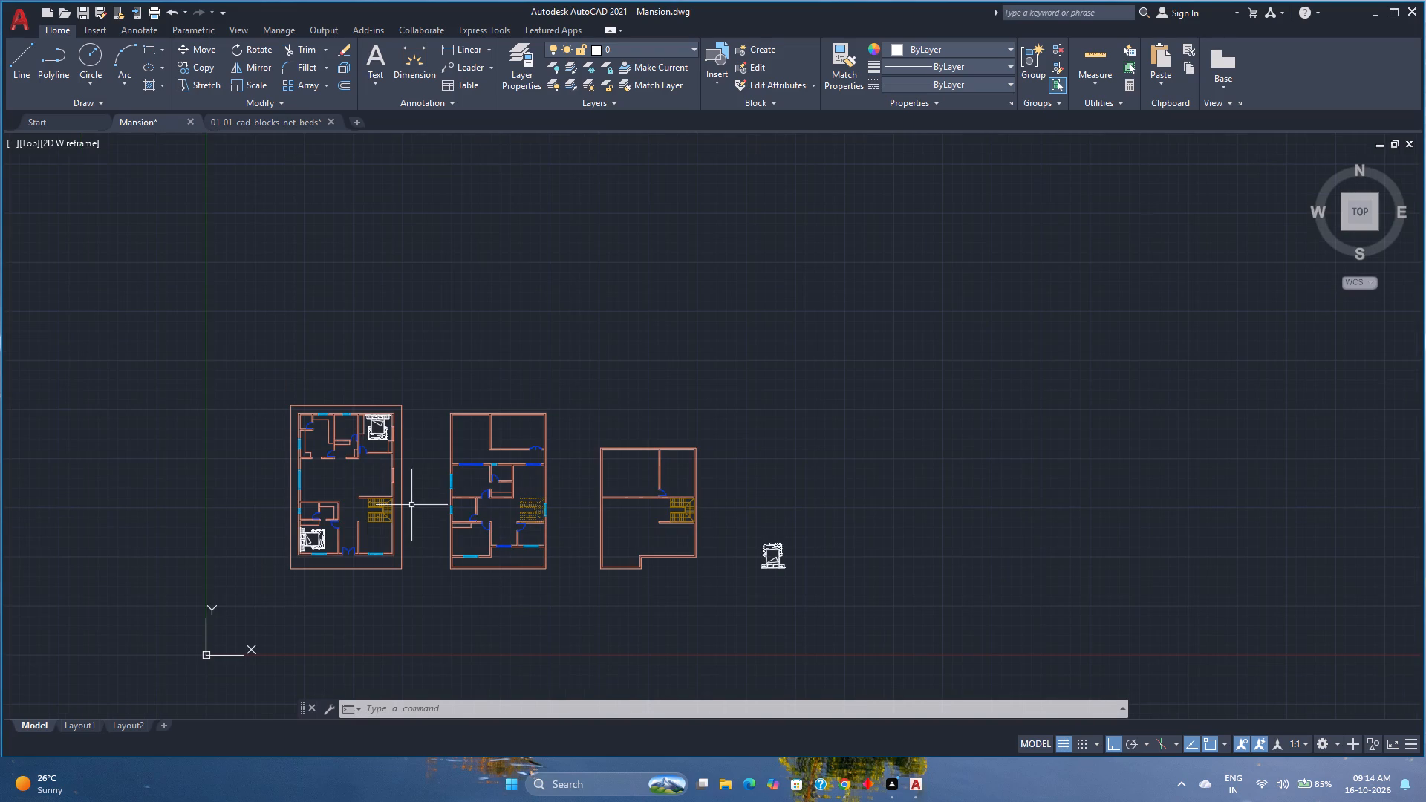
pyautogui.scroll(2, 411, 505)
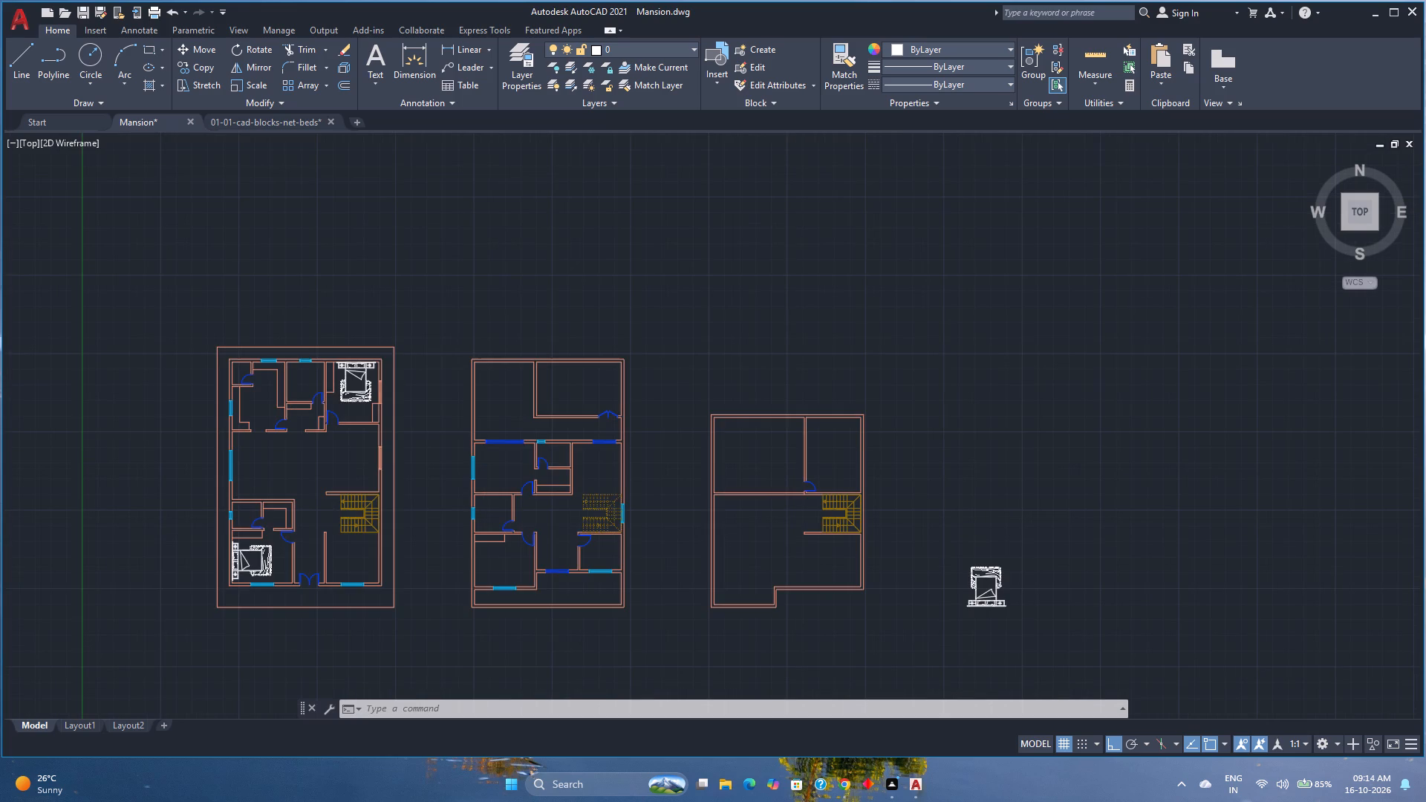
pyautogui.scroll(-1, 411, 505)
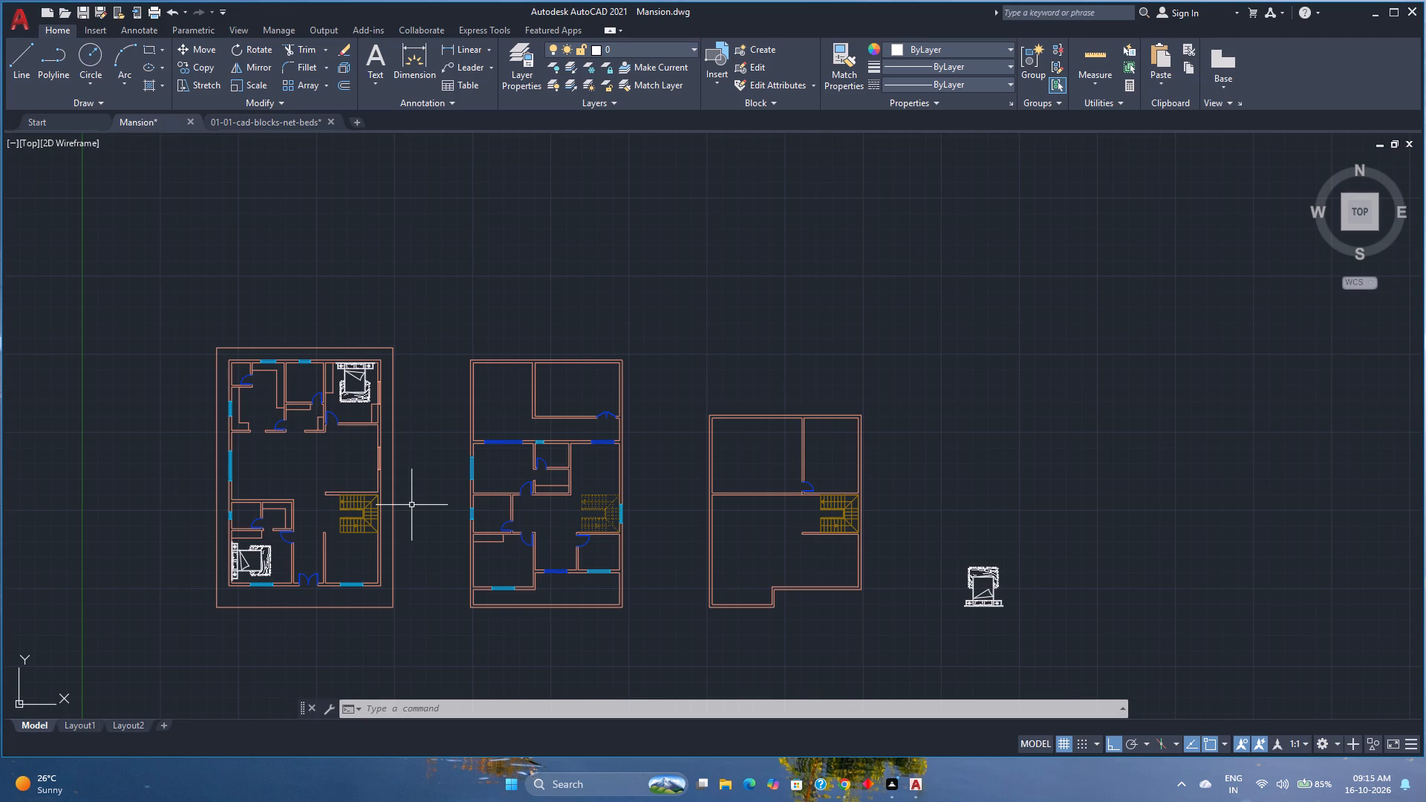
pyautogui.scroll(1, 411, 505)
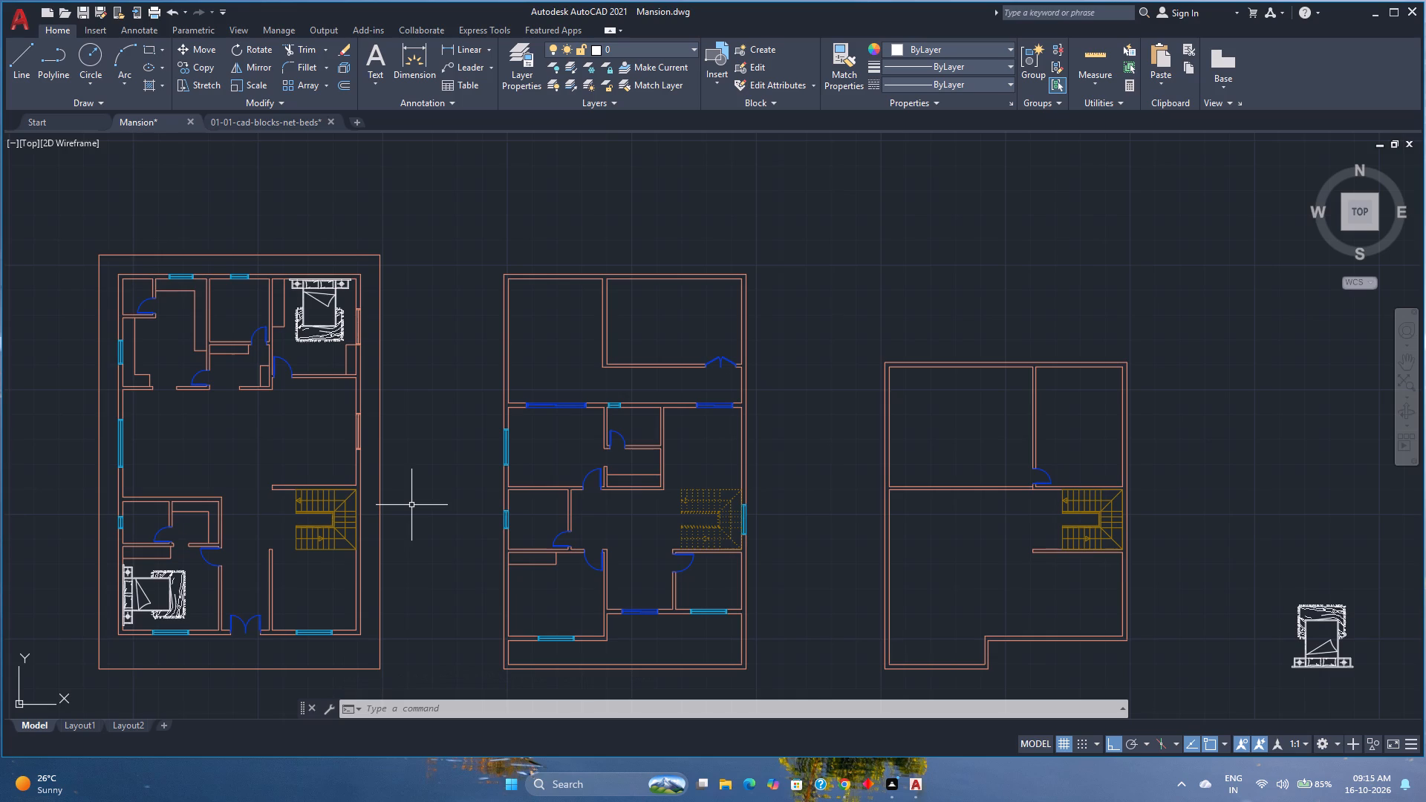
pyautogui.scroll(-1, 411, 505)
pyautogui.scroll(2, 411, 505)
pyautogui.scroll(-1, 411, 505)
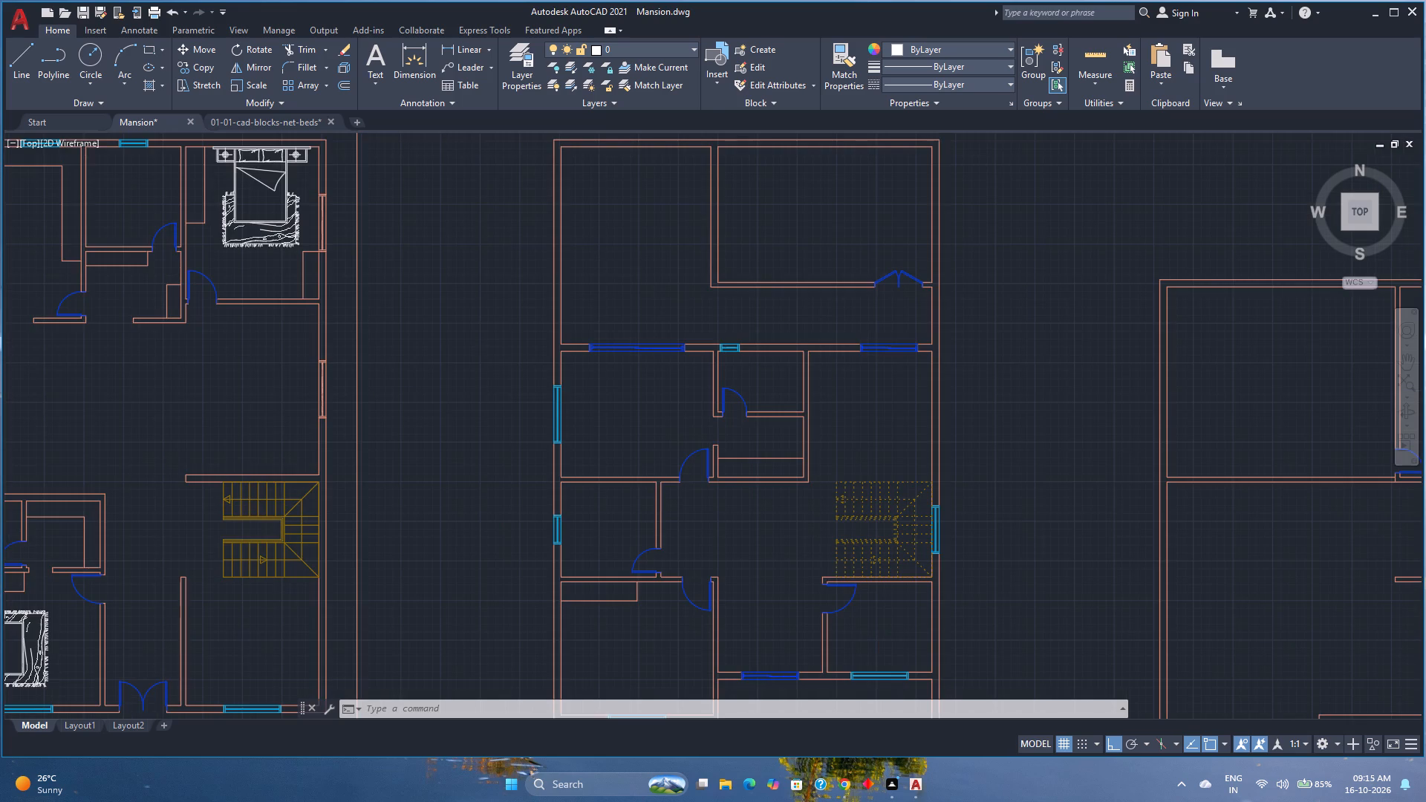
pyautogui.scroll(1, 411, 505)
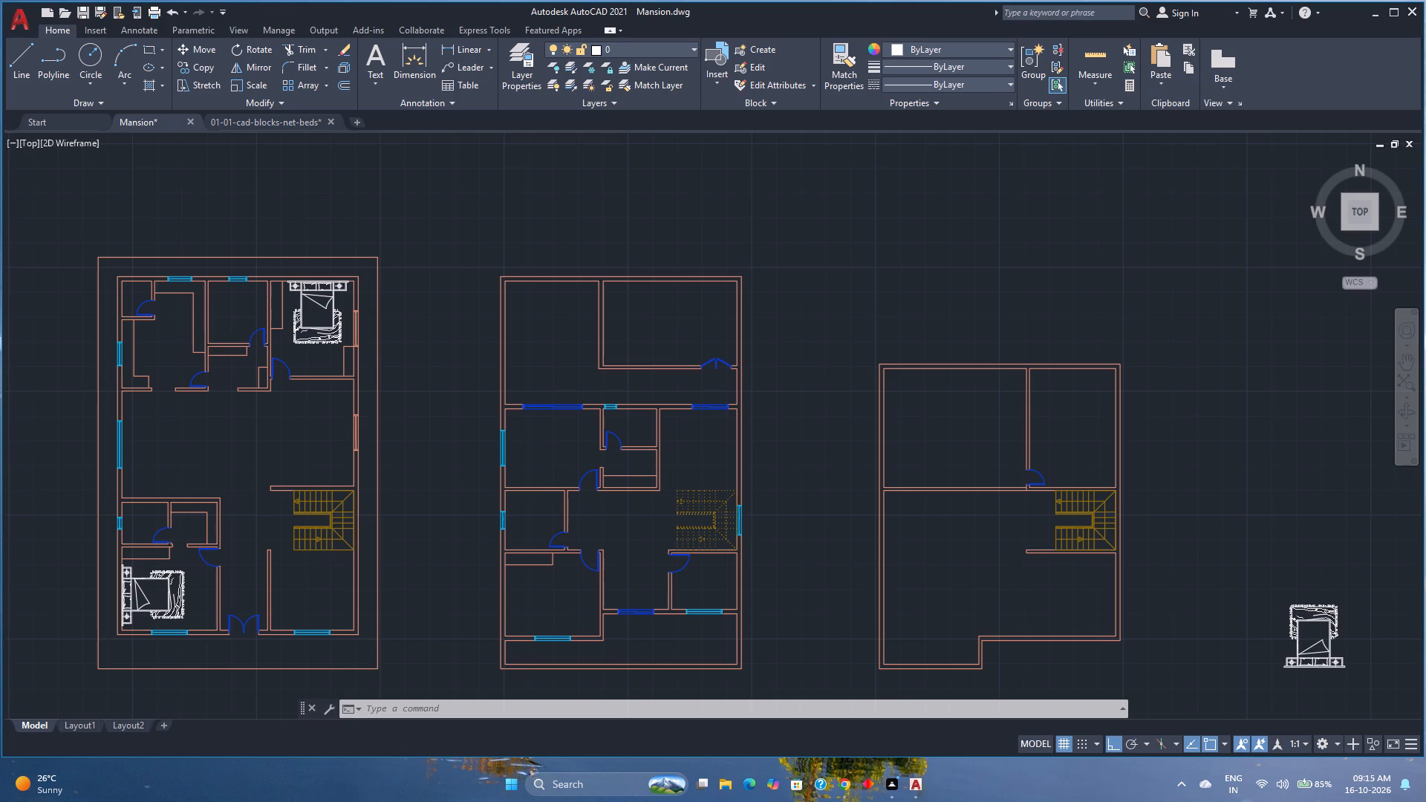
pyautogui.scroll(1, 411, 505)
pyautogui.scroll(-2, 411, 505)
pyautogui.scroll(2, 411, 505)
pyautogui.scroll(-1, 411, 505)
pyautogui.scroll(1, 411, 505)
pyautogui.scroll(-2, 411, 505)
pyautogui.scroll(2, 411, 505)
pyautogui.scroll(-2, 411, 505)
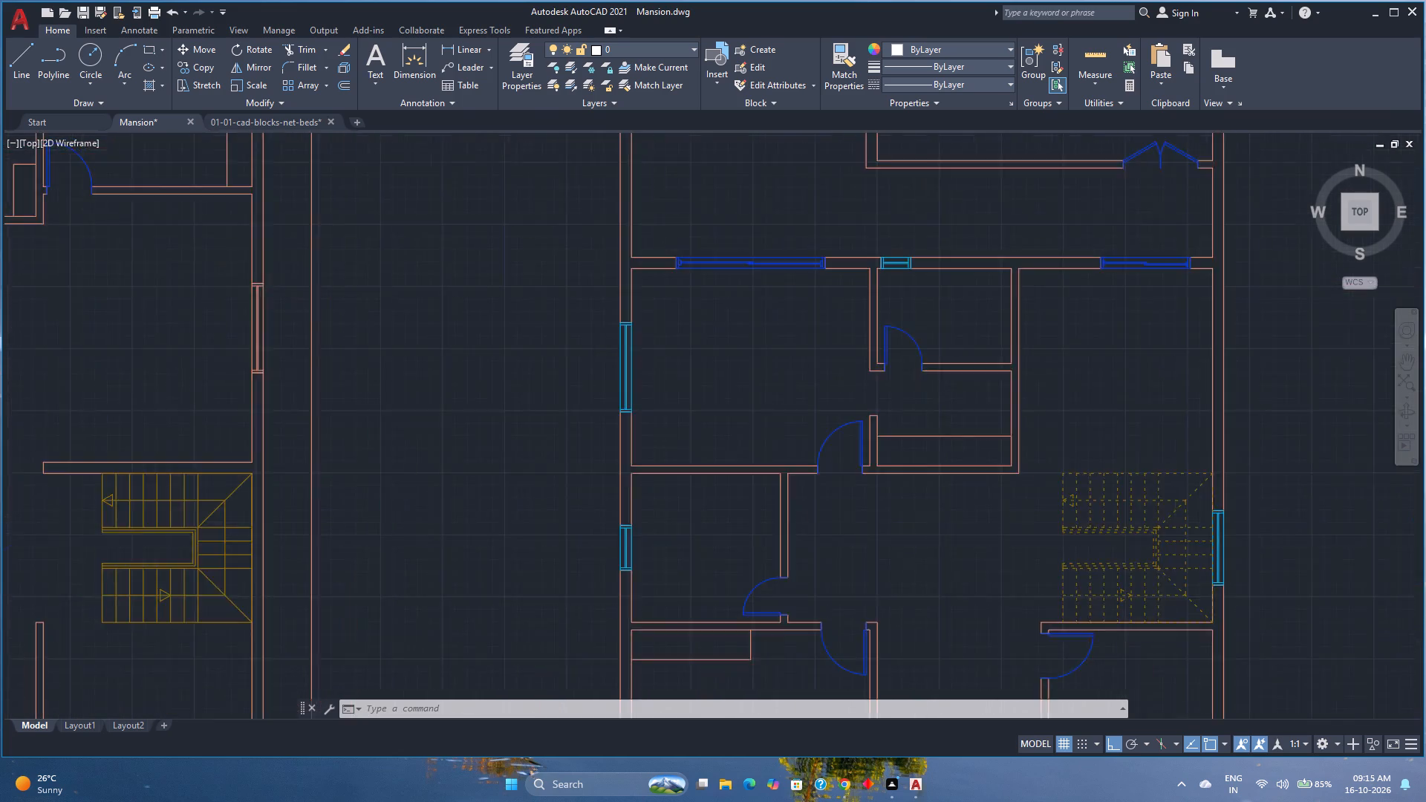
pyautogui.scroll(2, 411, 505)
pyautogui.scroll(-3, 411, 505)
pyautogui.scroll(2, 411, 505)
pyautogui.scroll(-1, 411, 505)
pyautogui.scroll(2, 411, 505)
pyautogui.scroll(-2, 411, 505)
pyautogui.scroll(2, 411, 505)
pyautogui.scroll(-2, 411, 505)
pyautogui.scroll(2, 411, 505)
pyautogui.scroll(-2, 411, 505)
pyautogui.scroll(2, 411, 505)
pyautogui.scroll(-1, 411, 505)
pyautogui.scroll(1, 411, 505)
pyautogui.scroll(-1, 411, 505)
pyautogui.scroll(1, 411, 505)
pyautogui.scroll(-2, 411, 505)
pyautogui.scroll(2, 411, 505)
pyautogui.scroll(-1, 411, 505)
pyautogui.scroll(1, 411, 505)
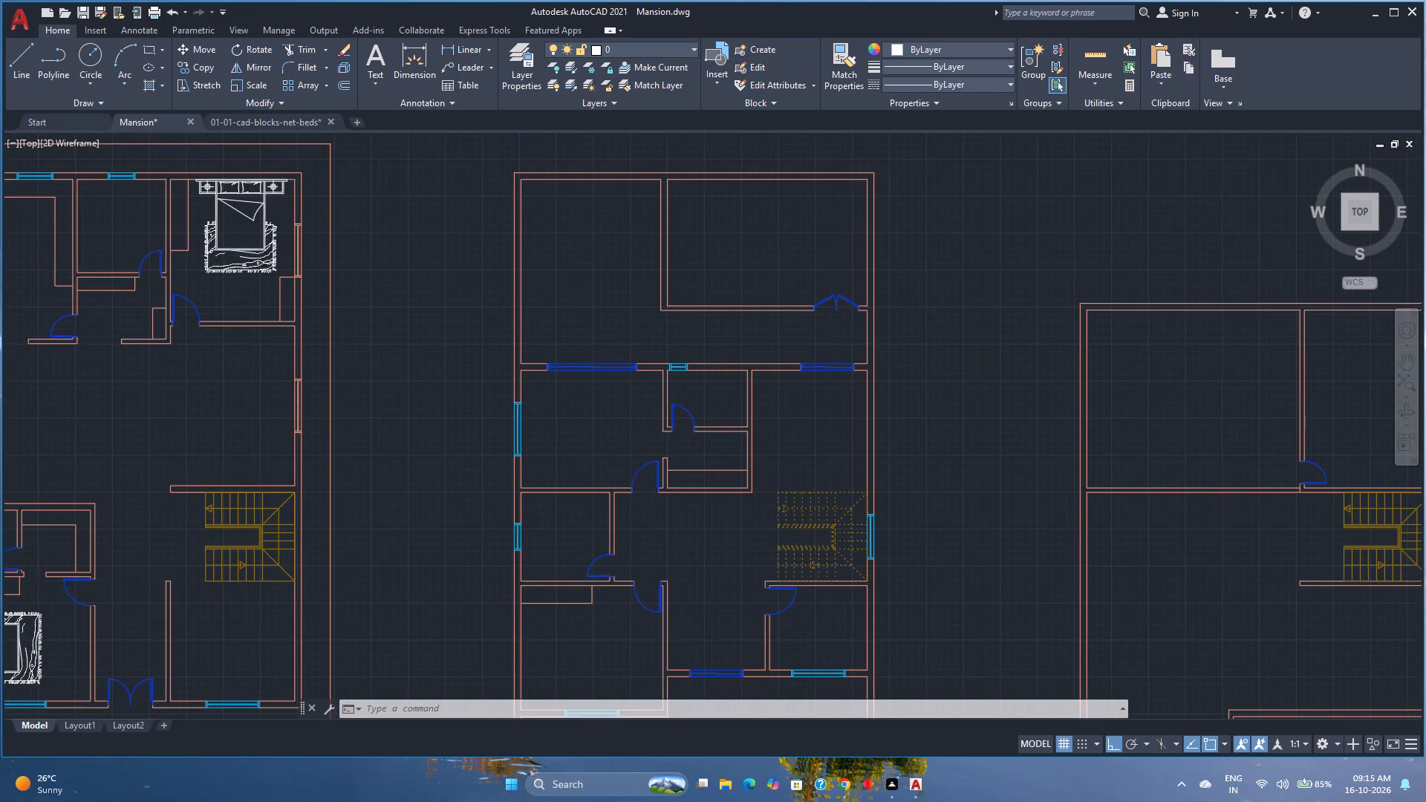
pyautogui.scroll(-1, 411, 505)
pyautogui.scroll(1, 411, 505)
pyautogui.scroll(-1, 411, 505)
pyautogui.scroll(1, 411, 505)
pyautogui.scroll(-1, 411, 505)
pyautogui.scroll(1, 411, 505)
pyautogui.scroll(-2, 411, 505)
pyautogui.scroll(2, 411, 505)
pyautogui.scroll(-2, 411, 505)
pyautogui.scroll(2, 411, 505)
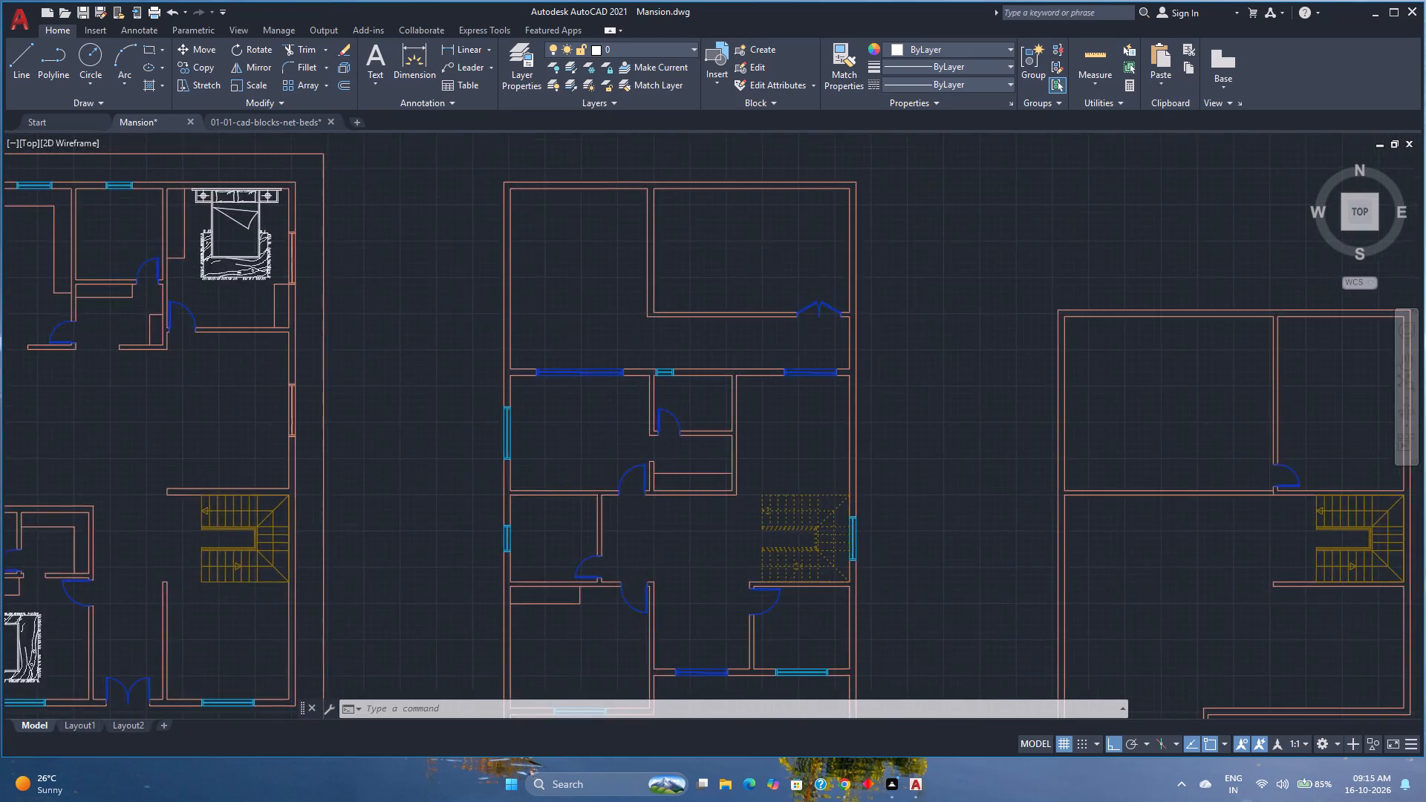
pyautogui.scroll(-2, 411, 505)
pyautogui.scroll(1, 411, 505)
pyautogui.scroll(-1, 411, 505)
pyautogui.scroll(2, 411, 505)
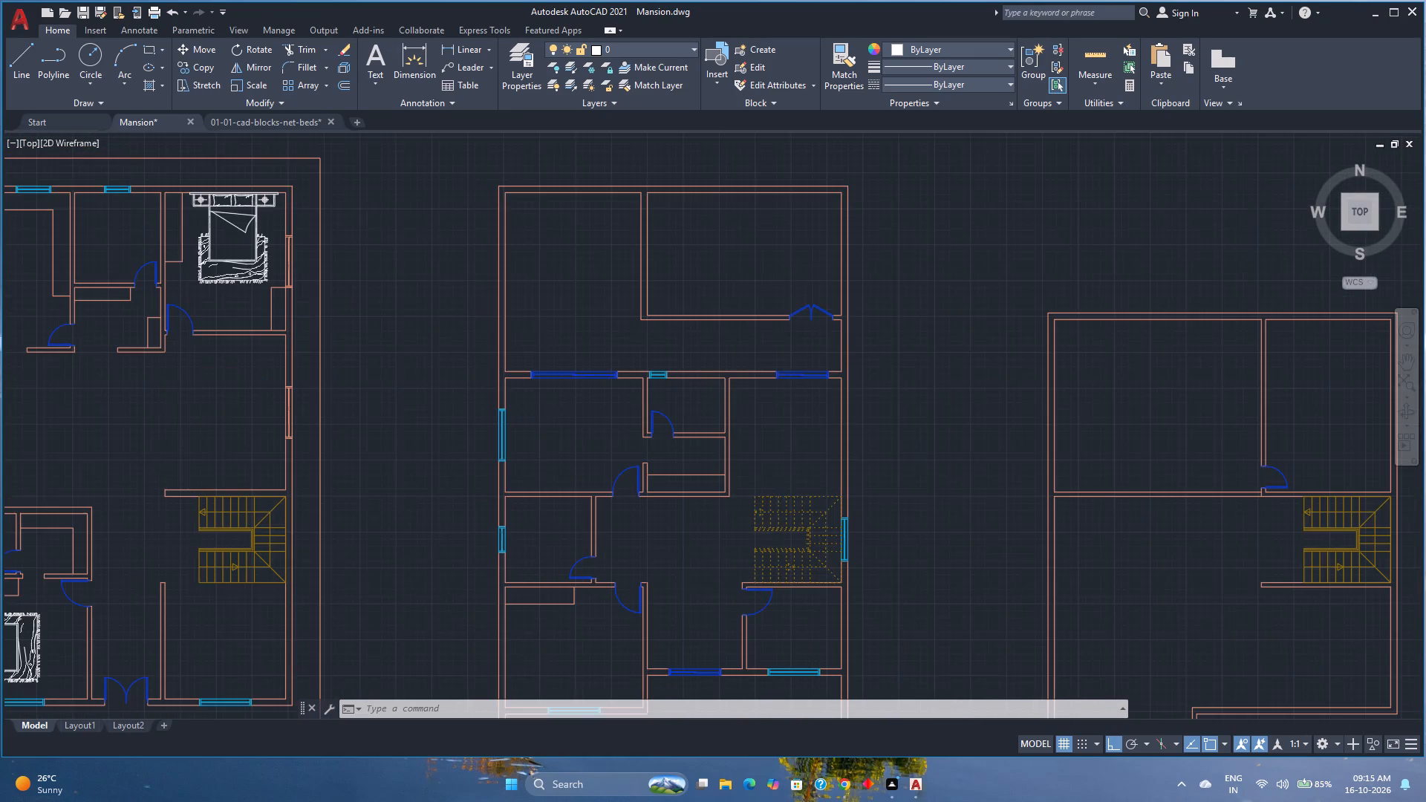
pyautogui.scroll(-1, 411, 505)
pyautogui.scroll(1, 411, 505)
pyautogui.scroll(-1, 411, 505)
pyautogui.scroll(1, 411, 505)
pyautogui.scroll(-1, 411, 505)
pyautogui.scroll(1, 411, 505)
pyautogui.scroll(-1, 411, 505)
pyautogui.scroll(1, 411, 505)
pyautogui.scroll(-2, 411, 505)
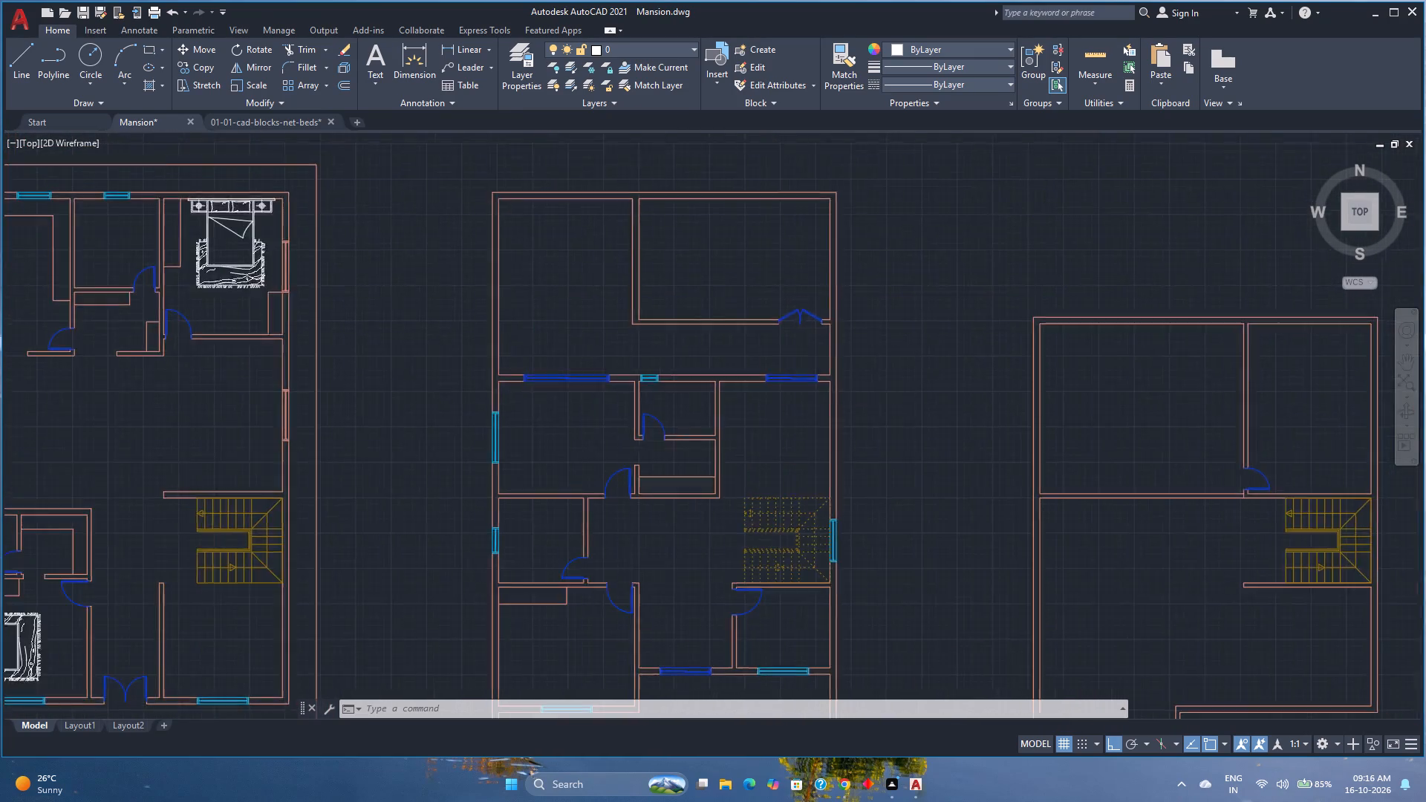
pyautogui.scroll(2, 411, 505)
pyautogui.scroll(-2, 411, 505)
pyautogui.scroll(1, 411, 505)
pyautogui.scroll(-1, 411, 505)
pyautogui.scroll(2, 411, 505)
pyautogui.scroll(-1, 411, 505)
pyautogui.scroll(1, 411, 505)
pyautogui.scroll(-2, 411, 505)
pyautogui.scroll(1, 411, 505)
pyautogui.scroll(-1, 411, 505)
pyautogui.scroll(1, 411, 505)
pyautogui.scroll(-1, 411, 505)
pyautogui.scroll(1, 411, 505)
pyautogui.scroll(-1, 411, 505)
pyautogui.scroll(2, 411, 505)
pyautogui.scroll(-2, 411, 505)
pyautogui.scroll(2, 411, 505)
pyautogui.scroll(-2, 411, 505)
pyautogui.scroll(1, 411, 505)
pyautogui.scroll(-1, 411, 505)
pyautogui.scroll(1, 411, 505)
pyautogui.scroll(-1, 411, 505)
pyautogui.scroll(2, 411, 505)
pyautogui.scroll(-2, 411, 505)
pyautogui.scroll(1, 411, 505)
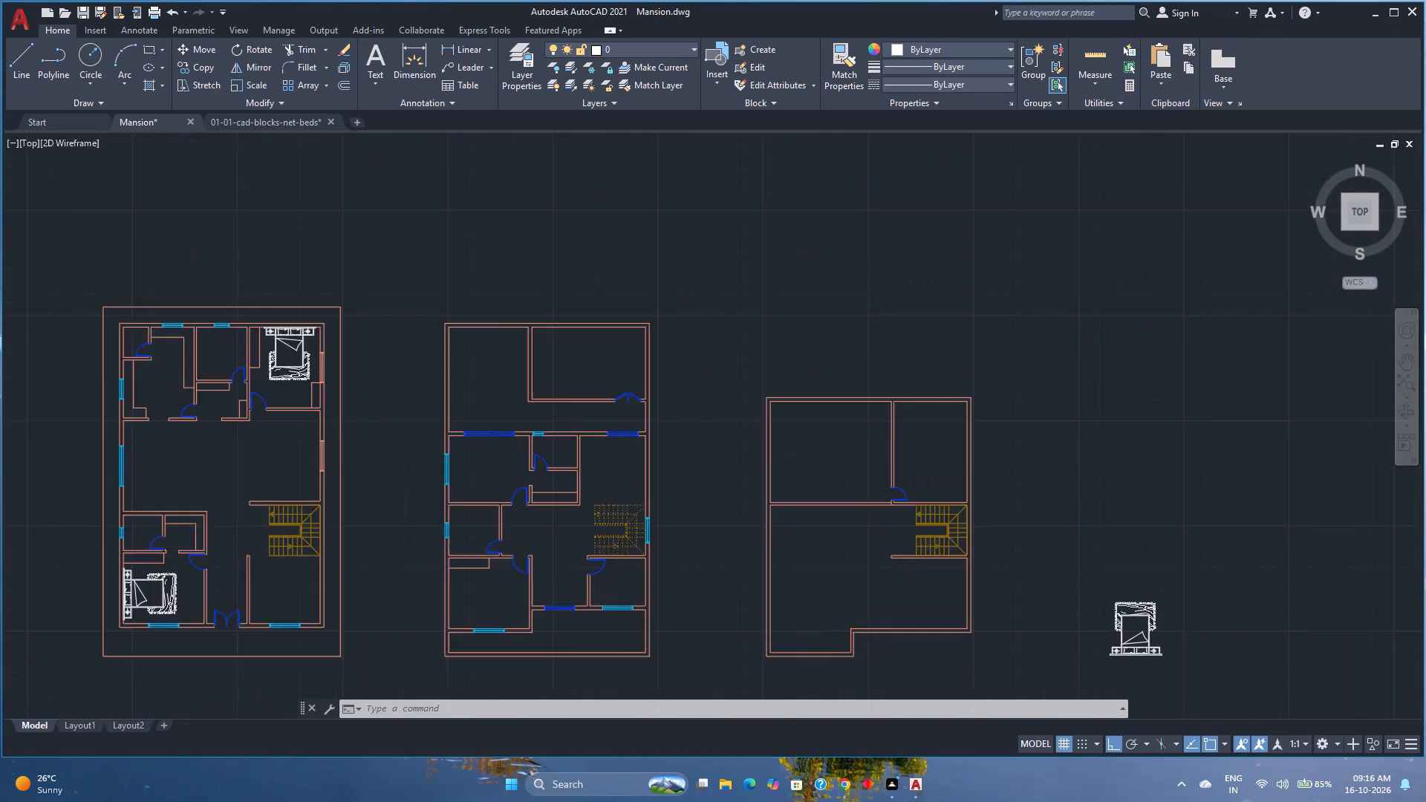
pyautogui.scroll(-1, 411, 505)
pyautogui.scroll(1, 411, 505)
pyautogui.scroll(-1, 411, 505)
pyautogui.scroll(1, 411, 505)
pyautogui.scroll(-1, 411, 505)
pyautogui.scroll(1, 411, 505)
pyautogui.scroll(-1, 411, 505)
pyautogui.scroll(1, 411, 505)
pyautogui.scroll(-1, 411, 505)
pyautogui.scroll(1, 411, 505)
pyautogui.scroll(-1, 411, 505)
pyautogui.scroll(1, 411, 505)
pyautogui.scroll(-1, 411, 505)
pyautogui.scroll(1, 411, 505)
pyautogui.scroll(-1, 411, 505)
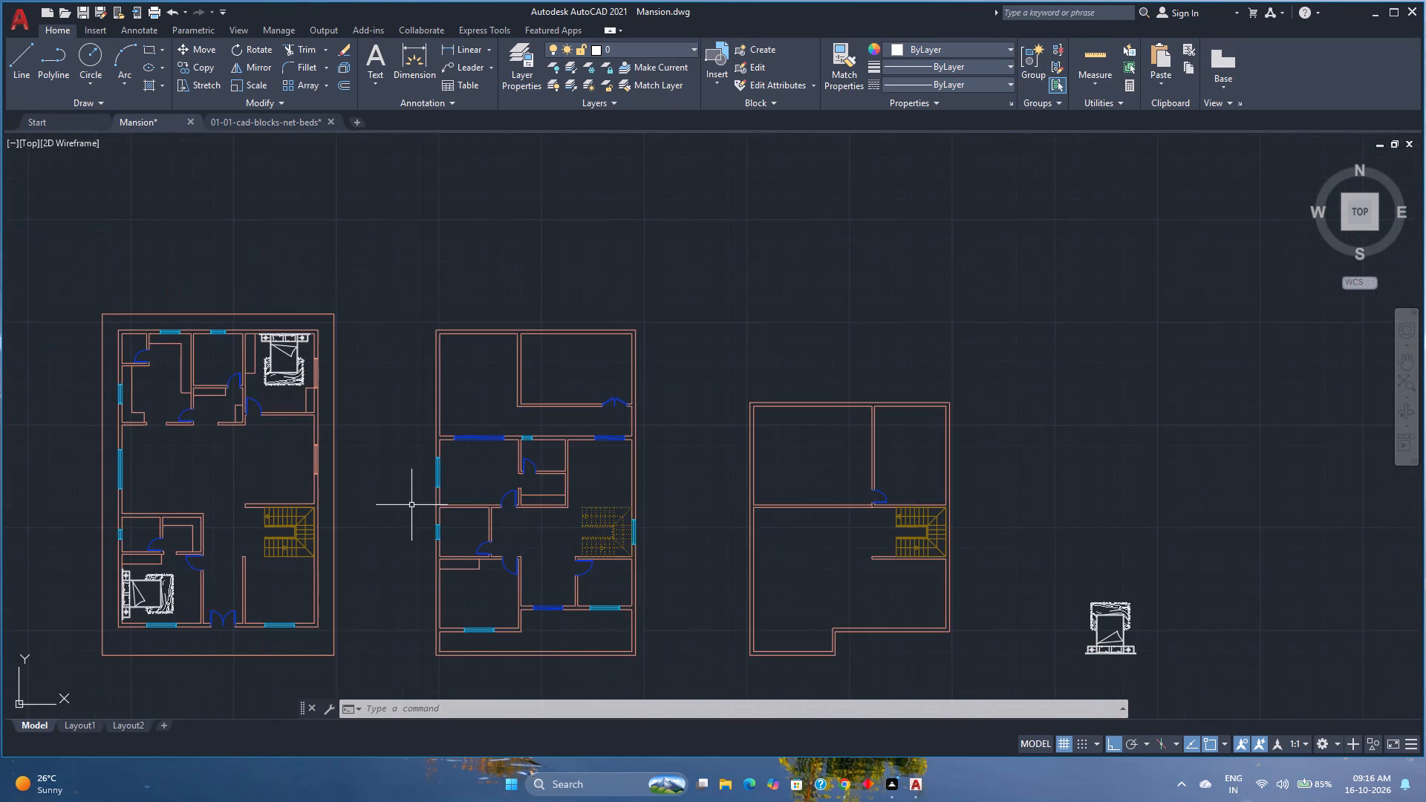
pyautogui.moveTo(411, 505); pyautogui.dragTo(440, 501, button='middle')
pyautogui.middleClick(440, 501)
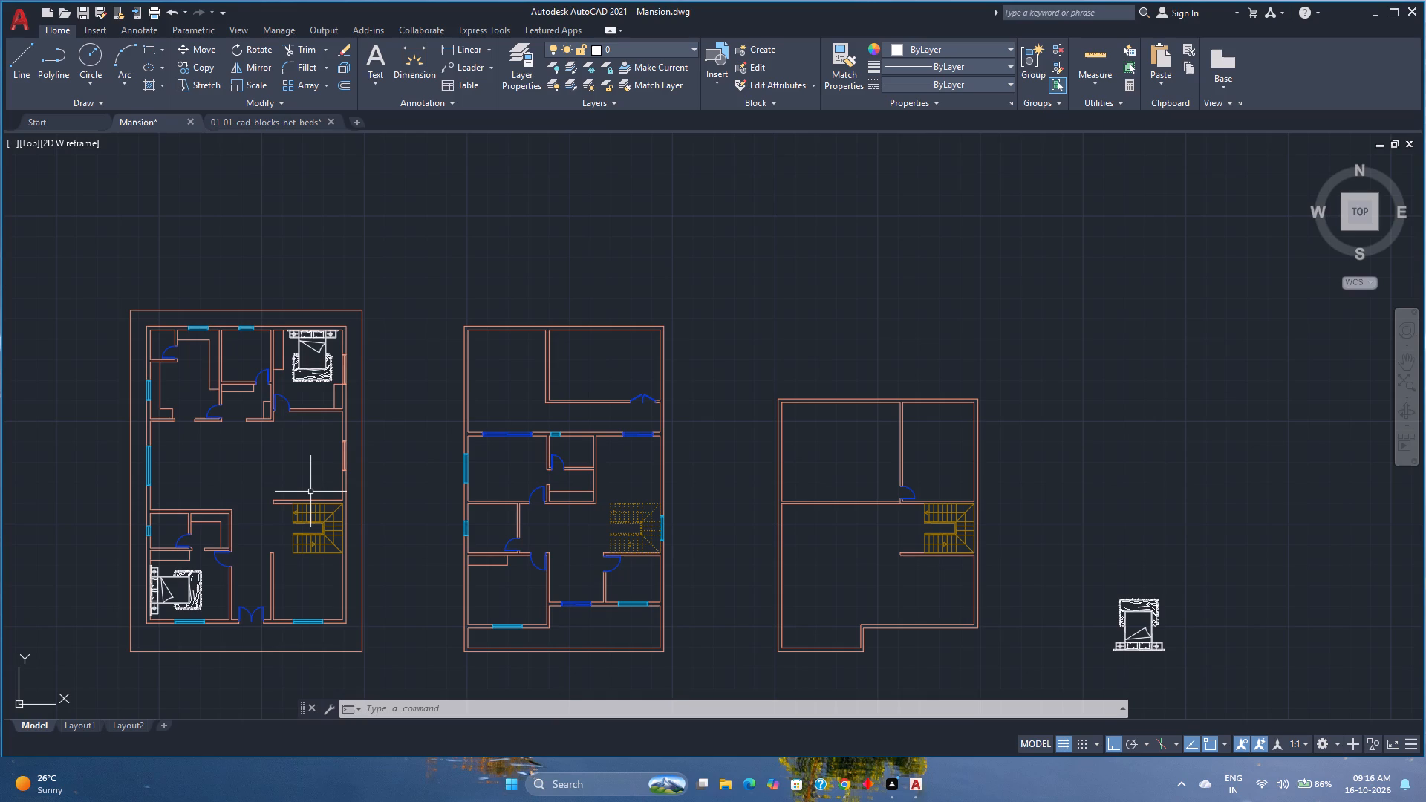
# Change the Walls layer's colour to index colour 32.
pyautogui.click(622, 47)
pyautogui.click(602, 170)
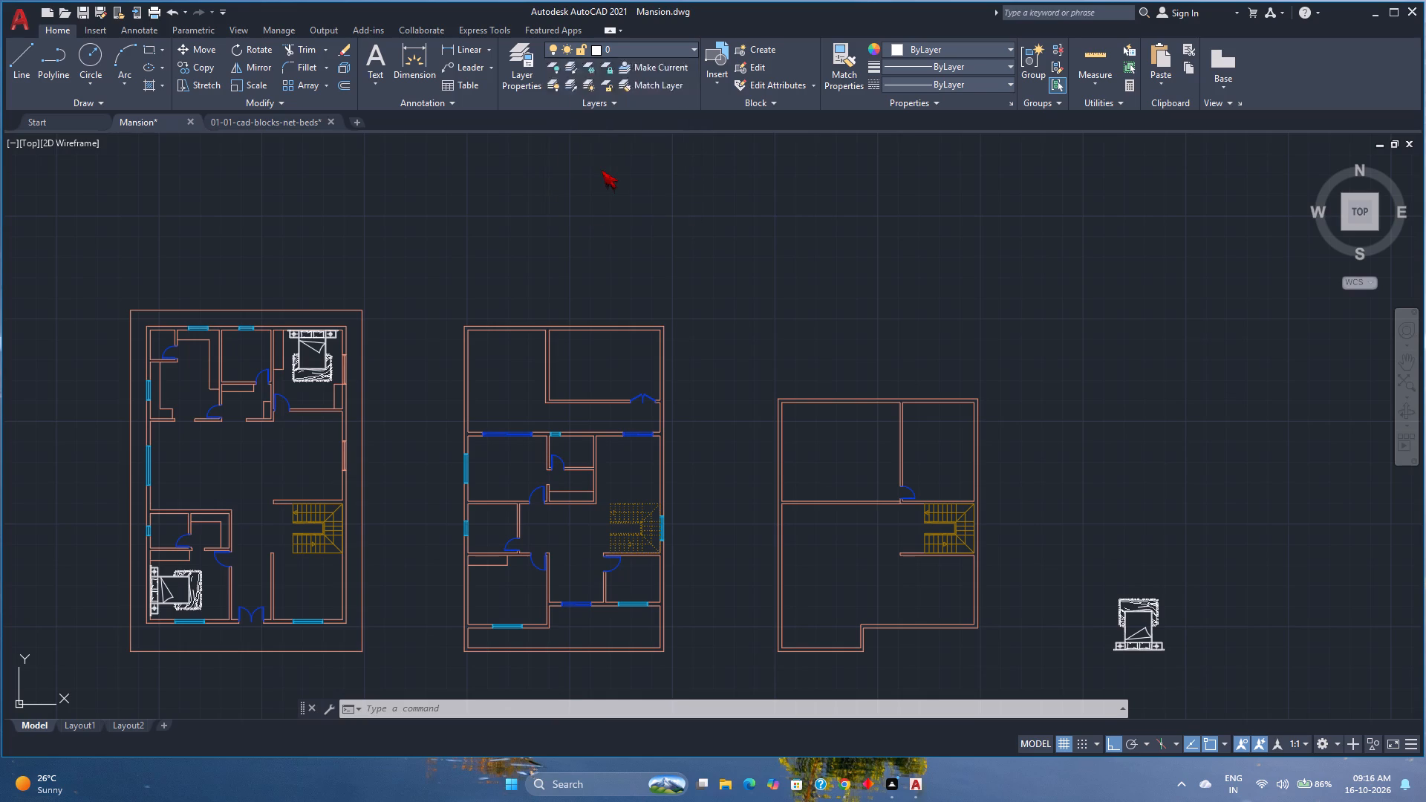
pyautogui.click(444, 274)
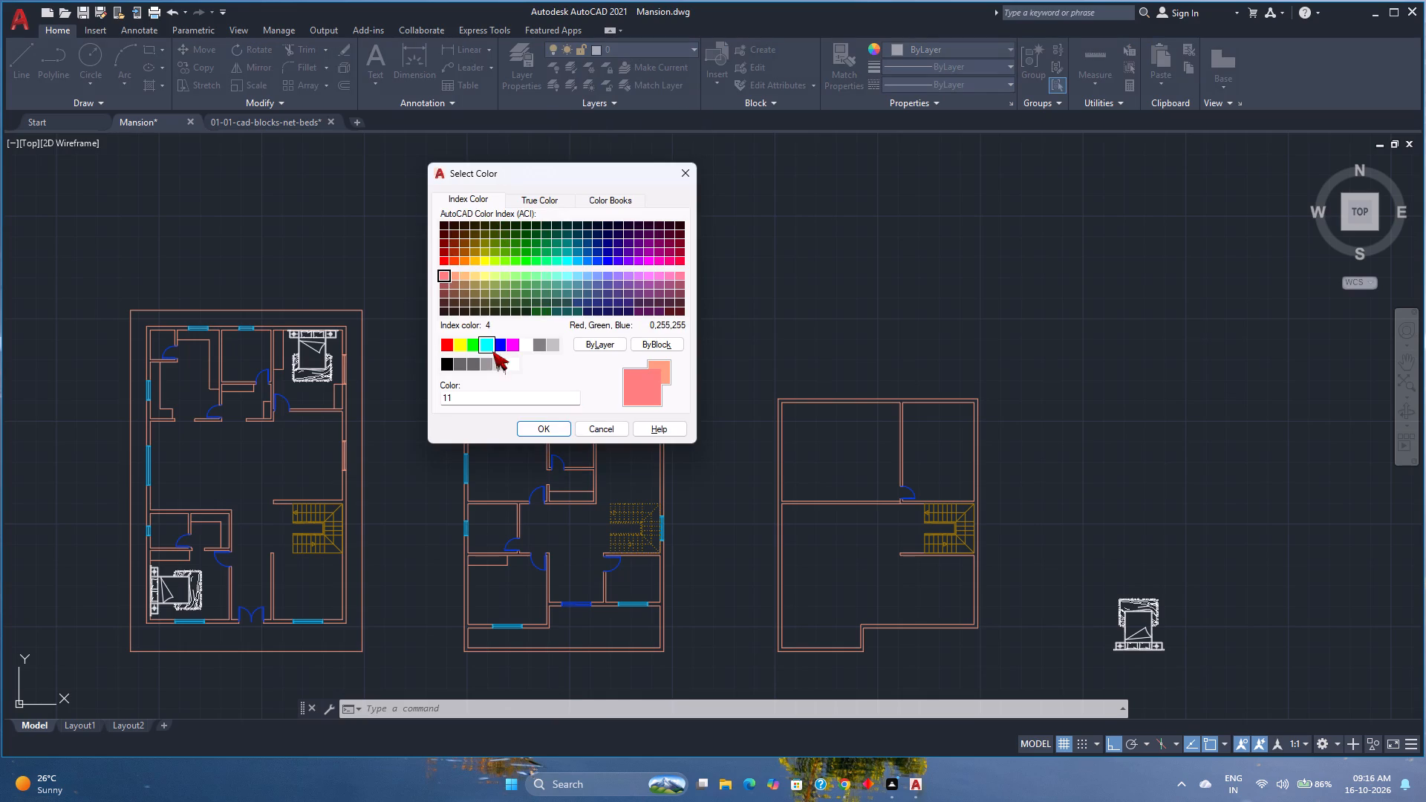
pyautogui.click(677, 278)
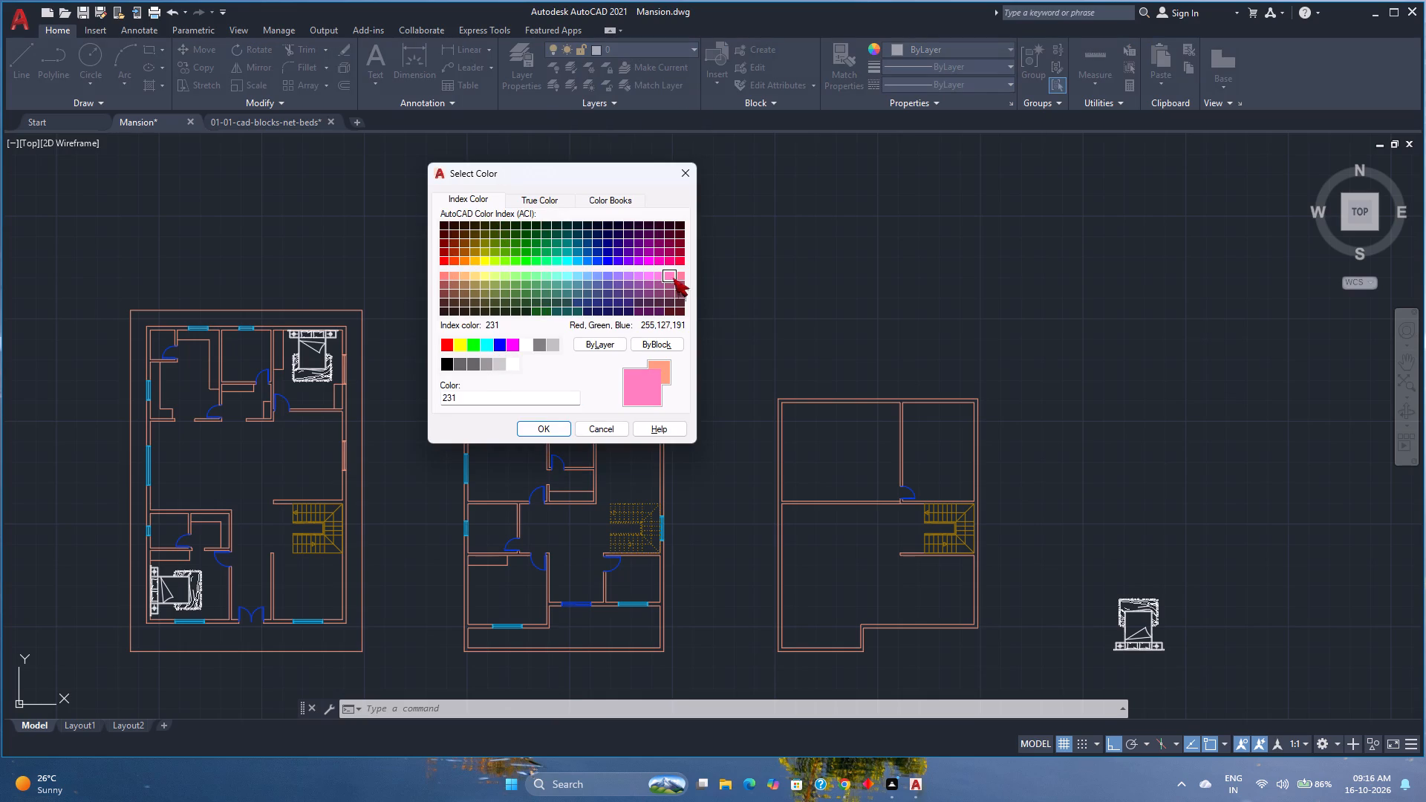
pyautogui.click(449, 276)
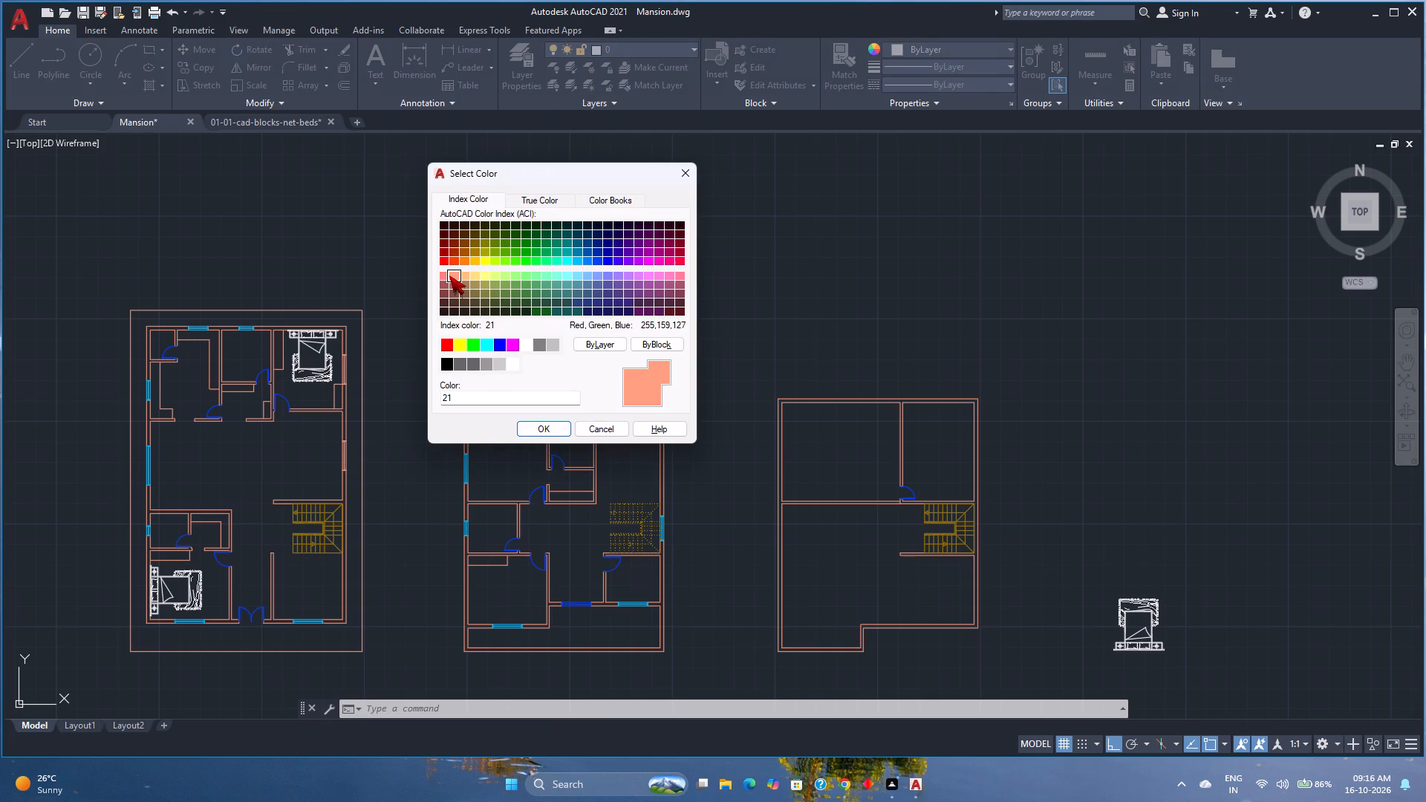
pyautogui.click(453, 281)
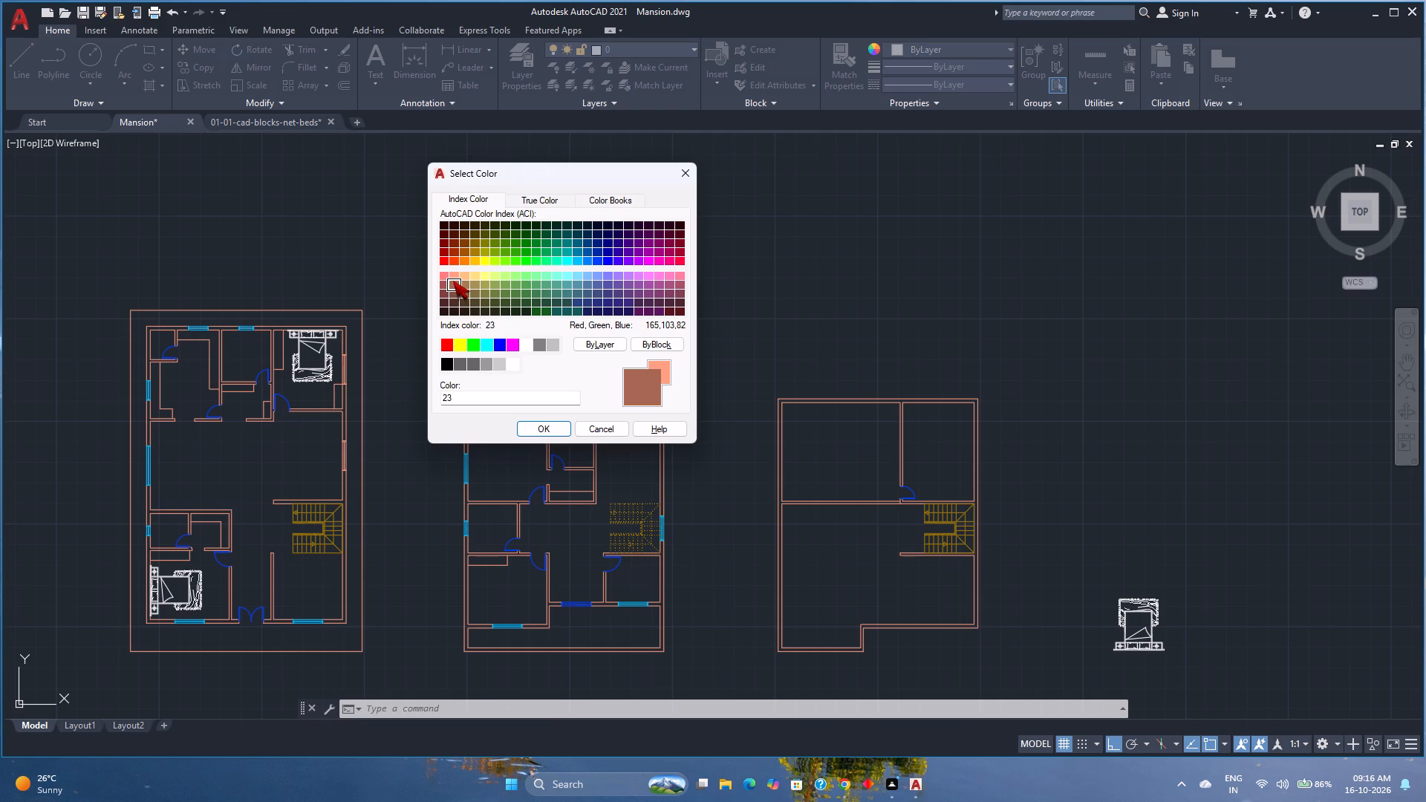
pyautogui.click(451, 252)
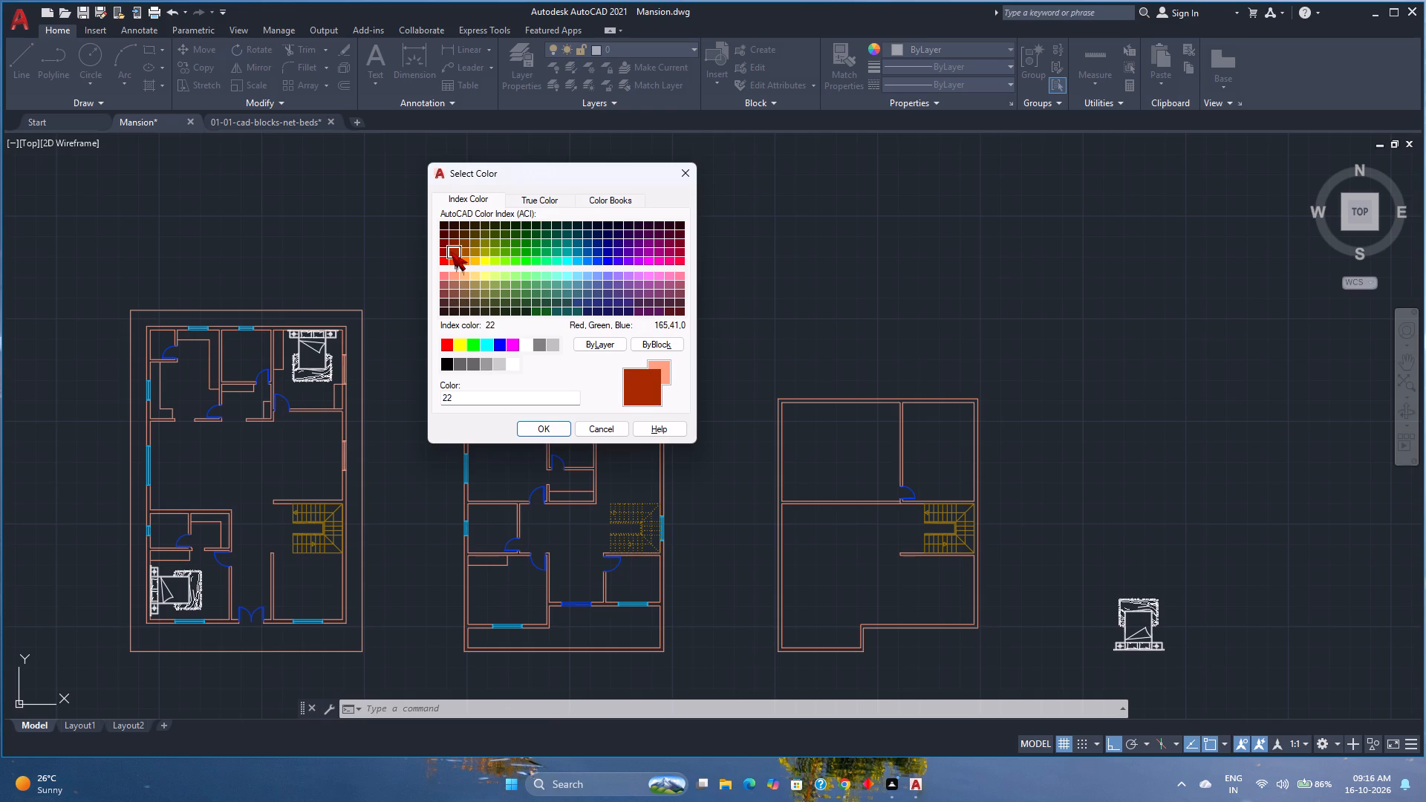
pyautogui.click(460, 267)
pyautogui.click(455, 264)
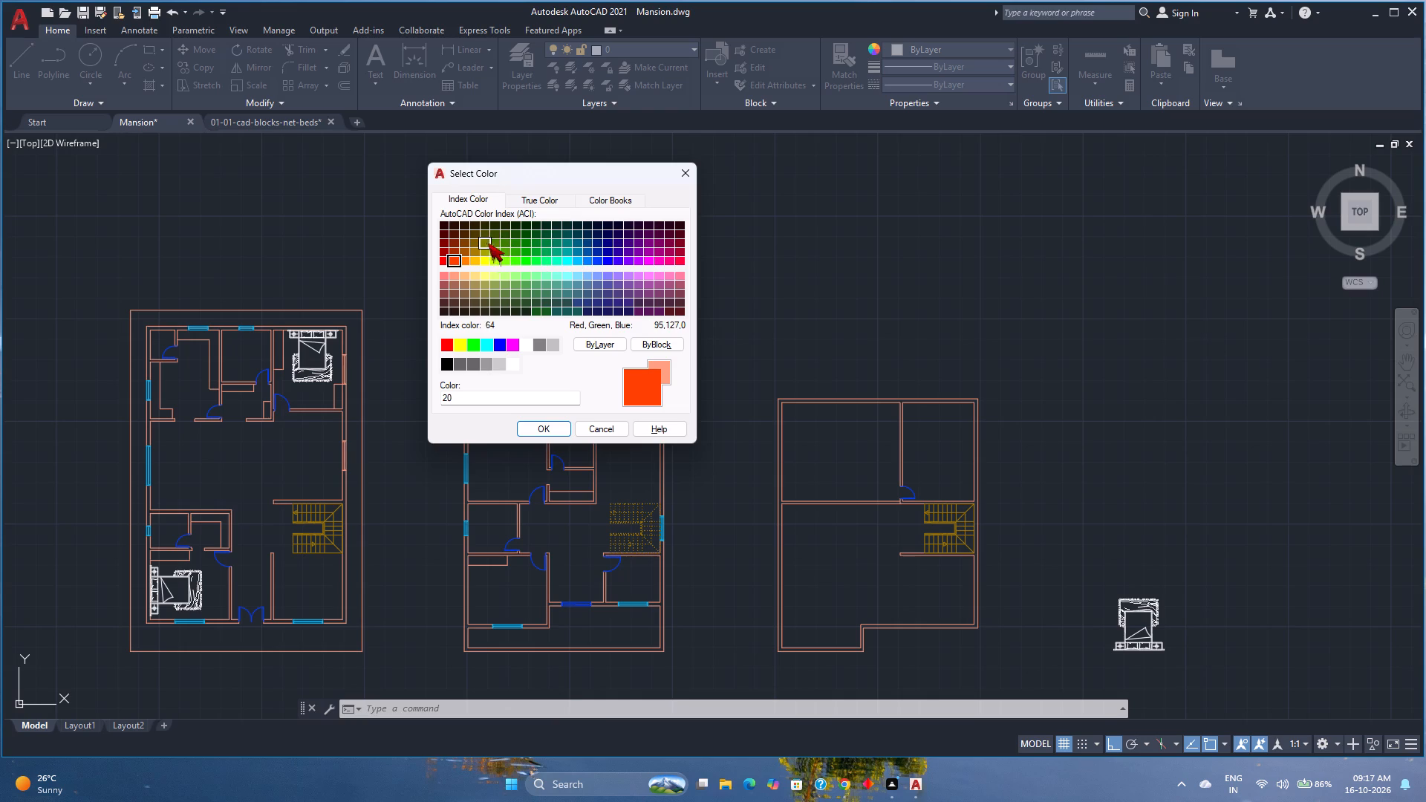
pyautogui.click(472, 256)
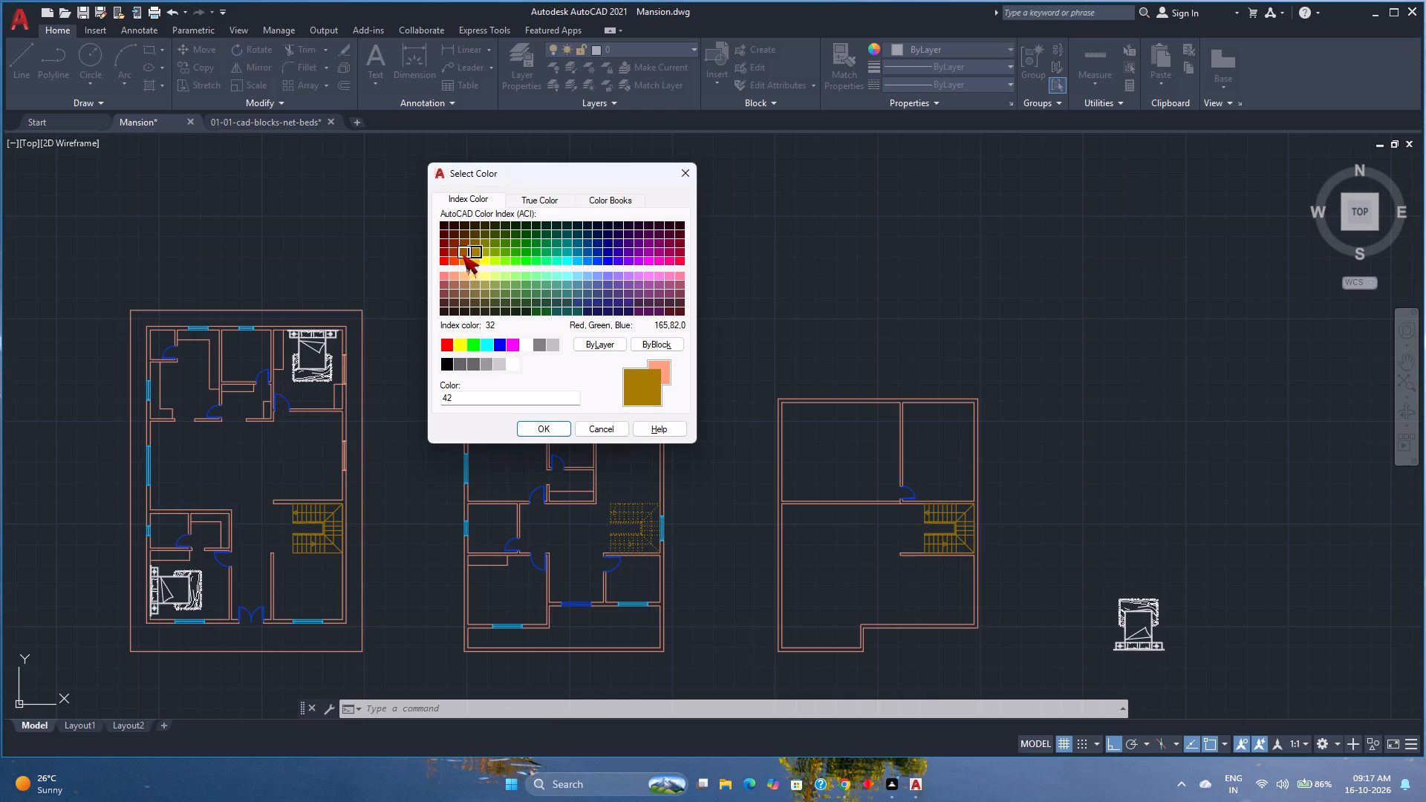
pyautogui.click(462, 253)
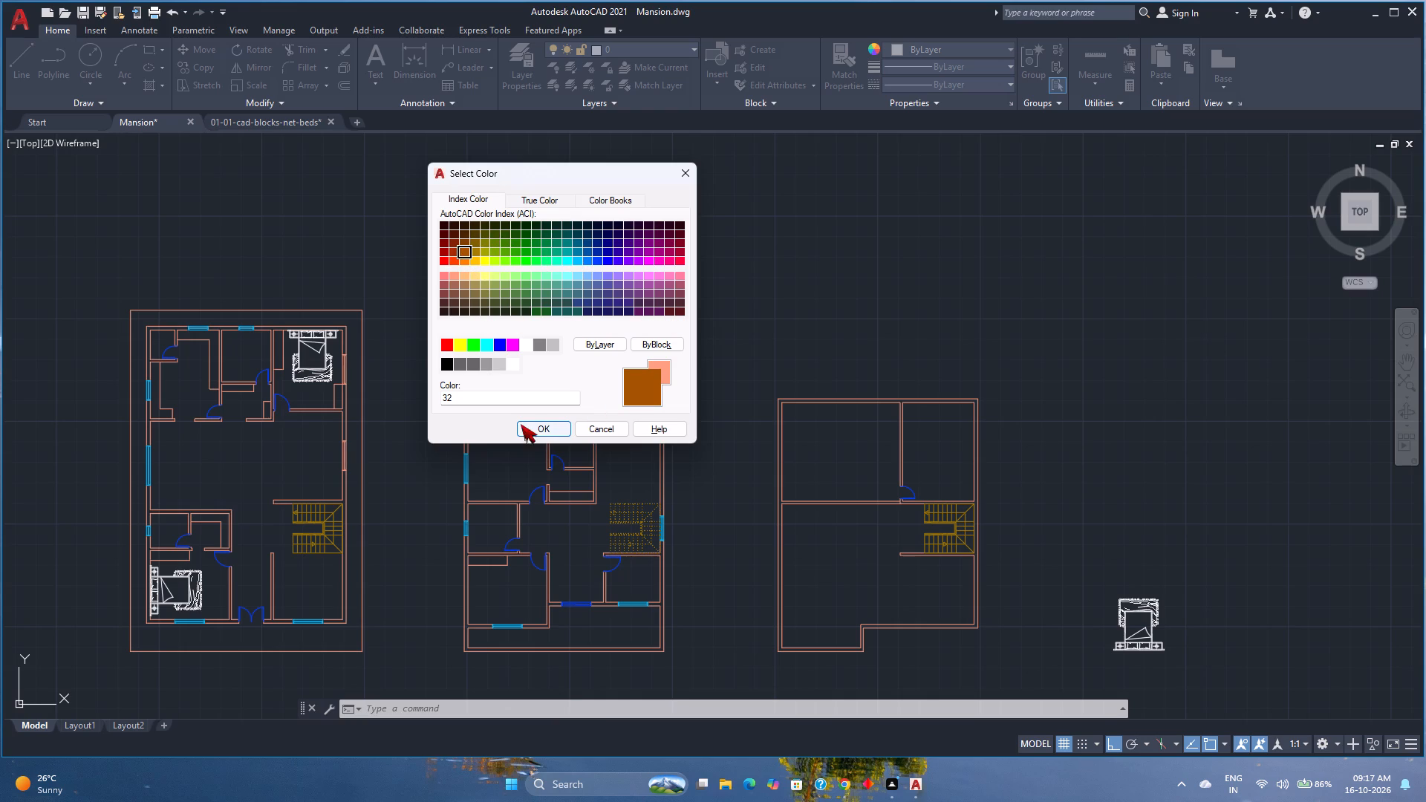
pyautogui.click(522, 431)
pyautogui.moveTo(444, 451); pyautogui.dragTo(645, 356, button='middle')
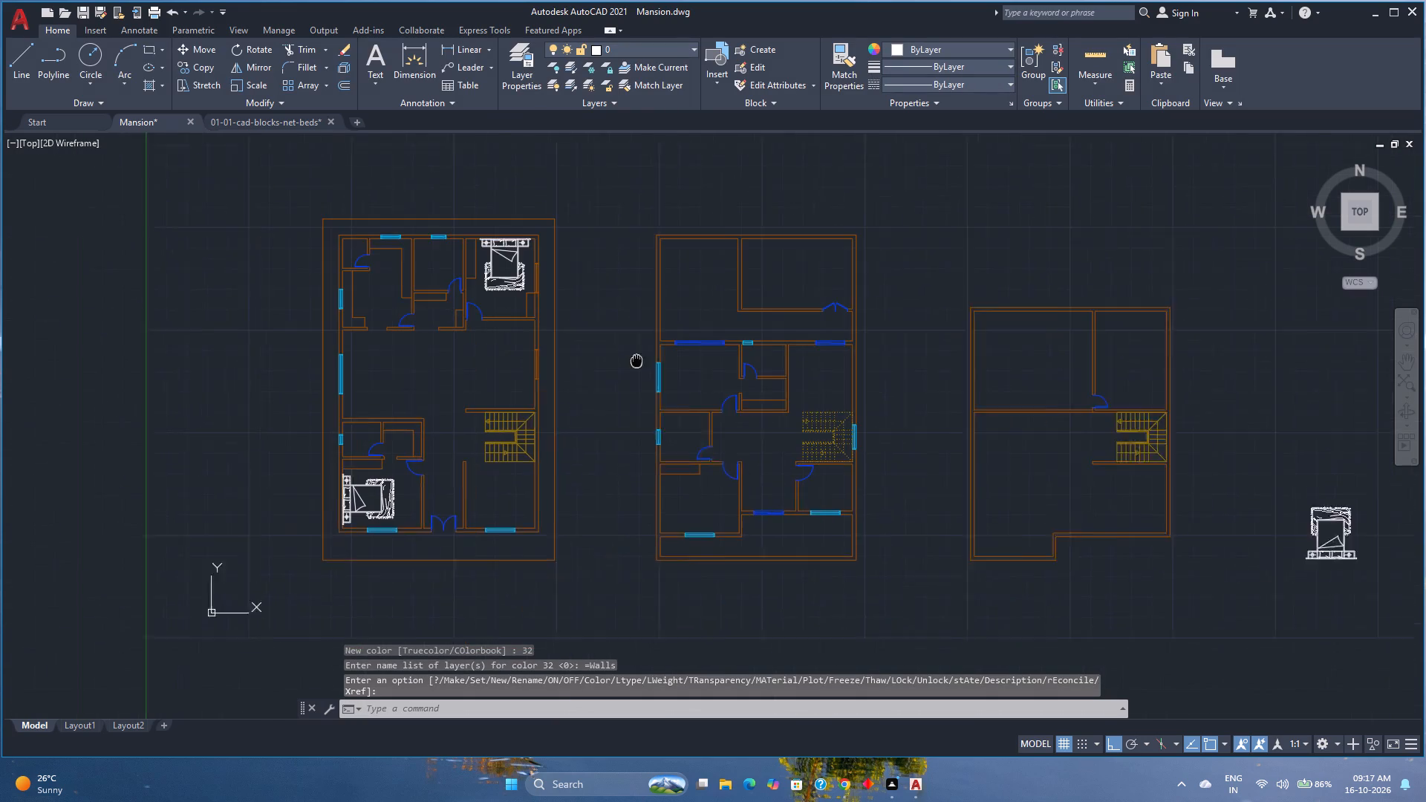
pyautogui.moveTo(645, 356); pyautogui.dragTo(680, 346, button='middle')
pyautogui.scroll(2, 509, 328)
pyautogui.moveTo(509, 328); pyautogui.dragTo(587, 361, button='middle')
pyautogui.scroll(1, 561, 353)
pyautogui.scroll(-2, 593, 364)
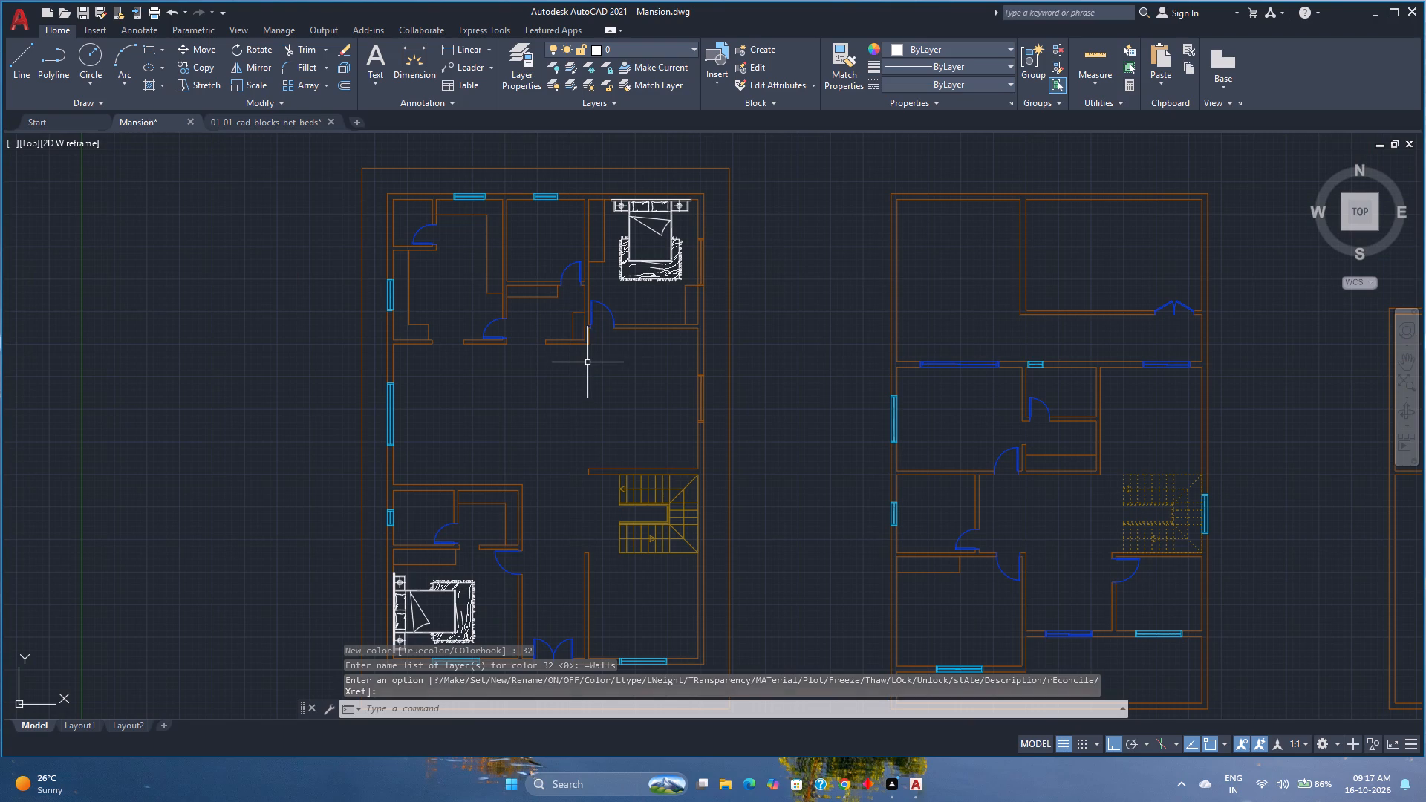
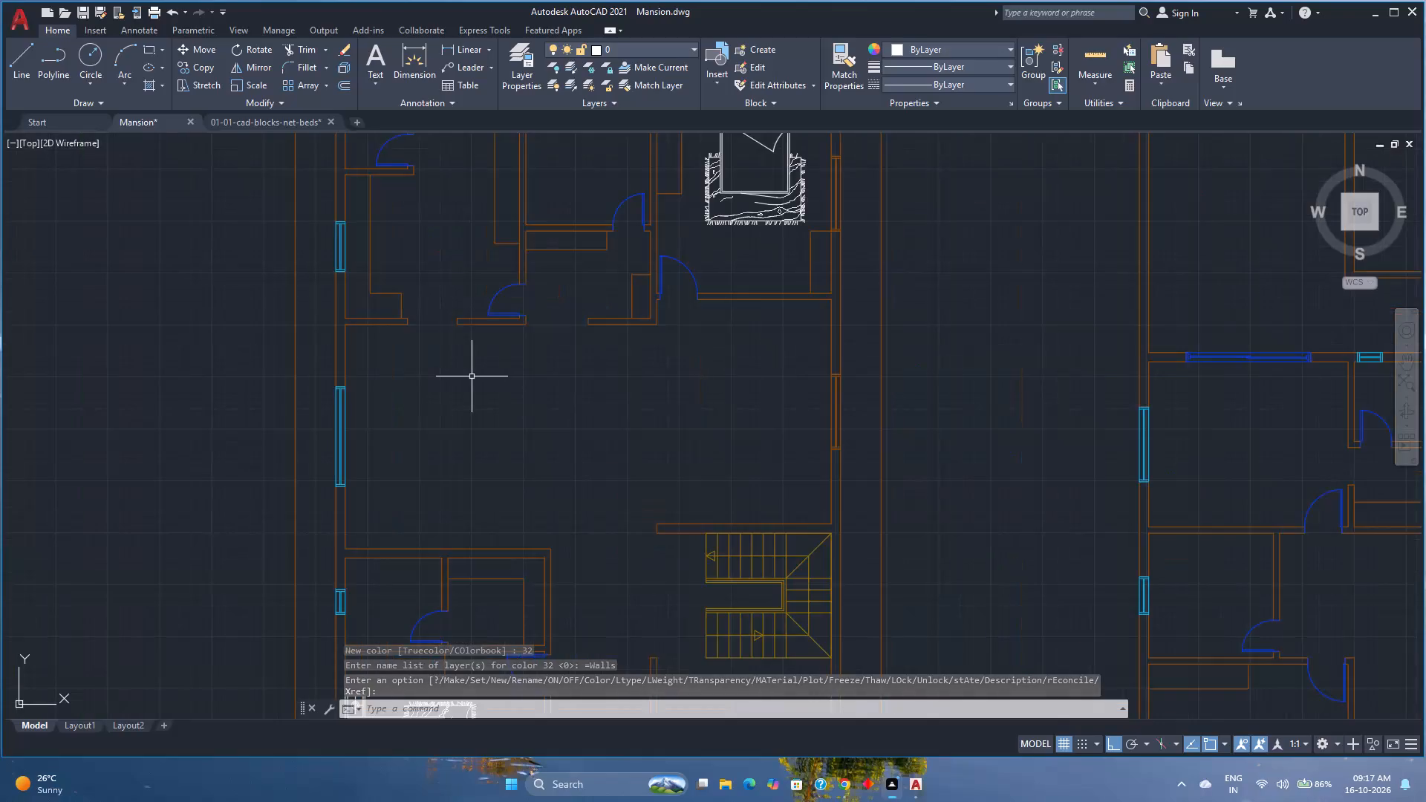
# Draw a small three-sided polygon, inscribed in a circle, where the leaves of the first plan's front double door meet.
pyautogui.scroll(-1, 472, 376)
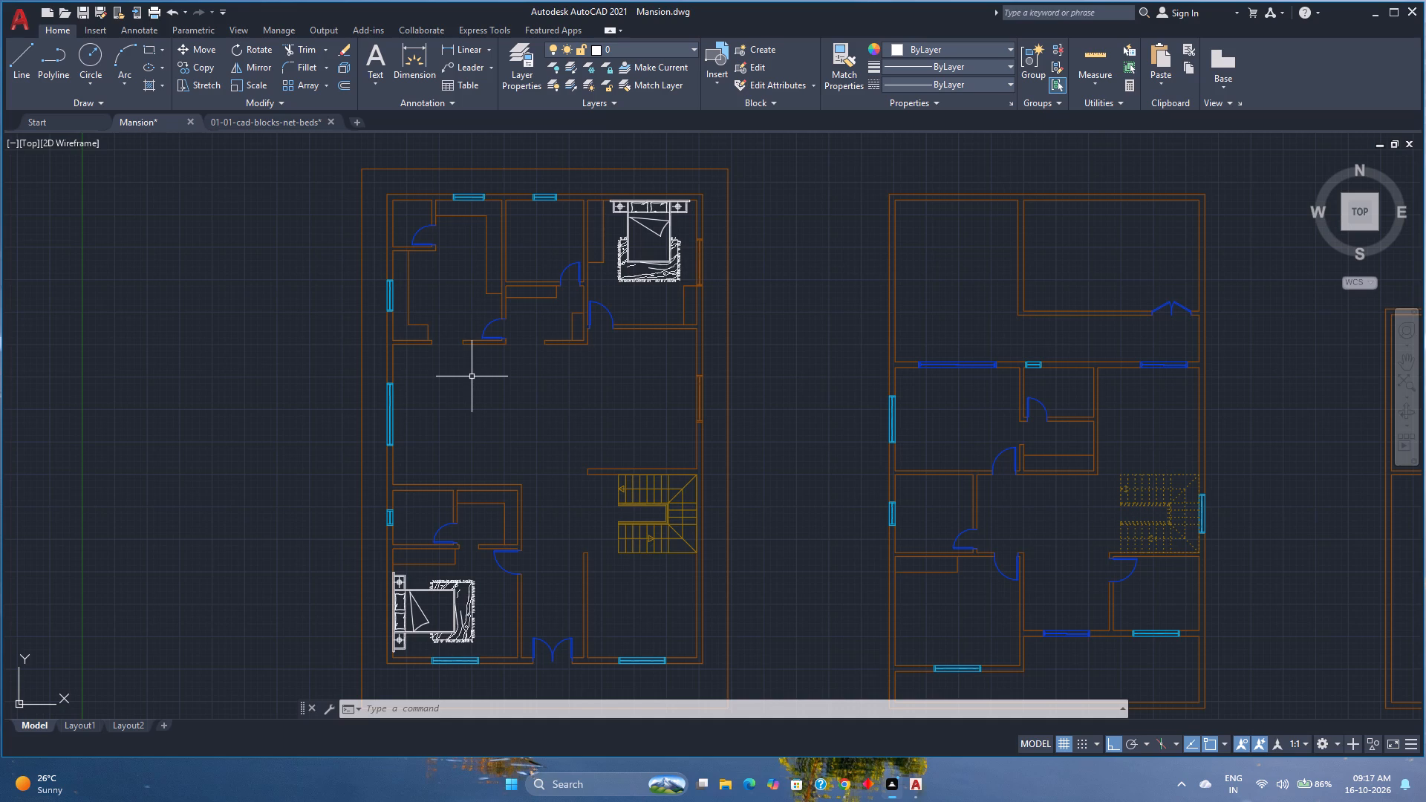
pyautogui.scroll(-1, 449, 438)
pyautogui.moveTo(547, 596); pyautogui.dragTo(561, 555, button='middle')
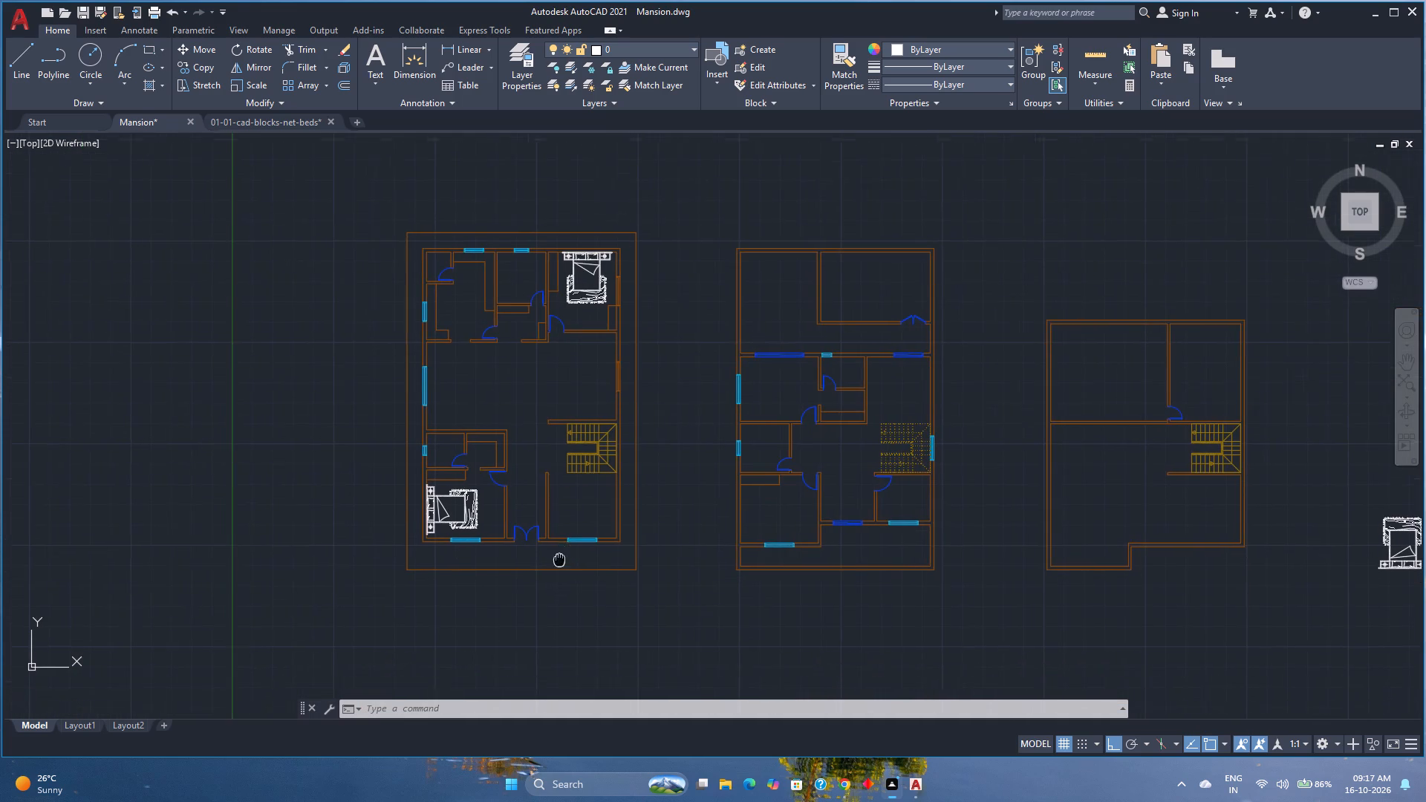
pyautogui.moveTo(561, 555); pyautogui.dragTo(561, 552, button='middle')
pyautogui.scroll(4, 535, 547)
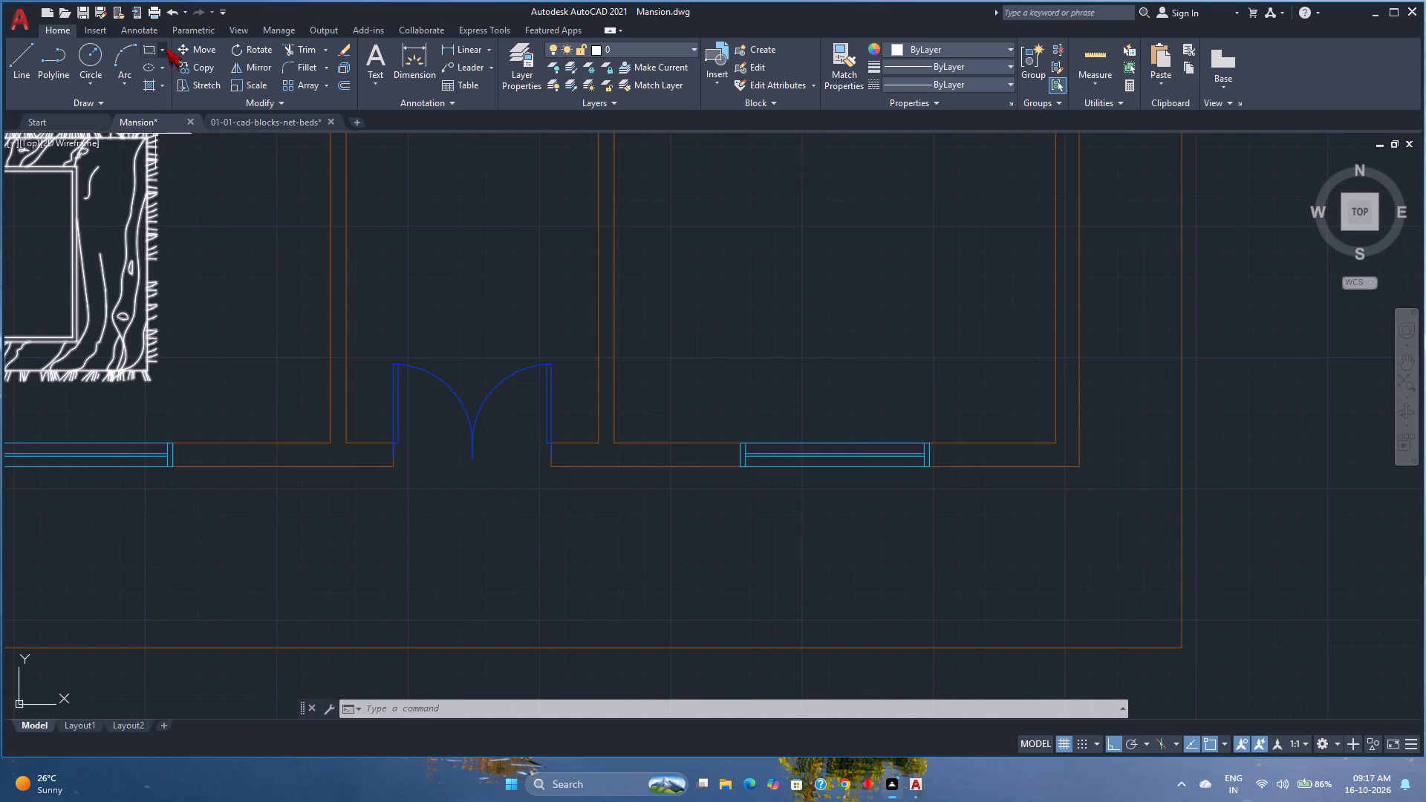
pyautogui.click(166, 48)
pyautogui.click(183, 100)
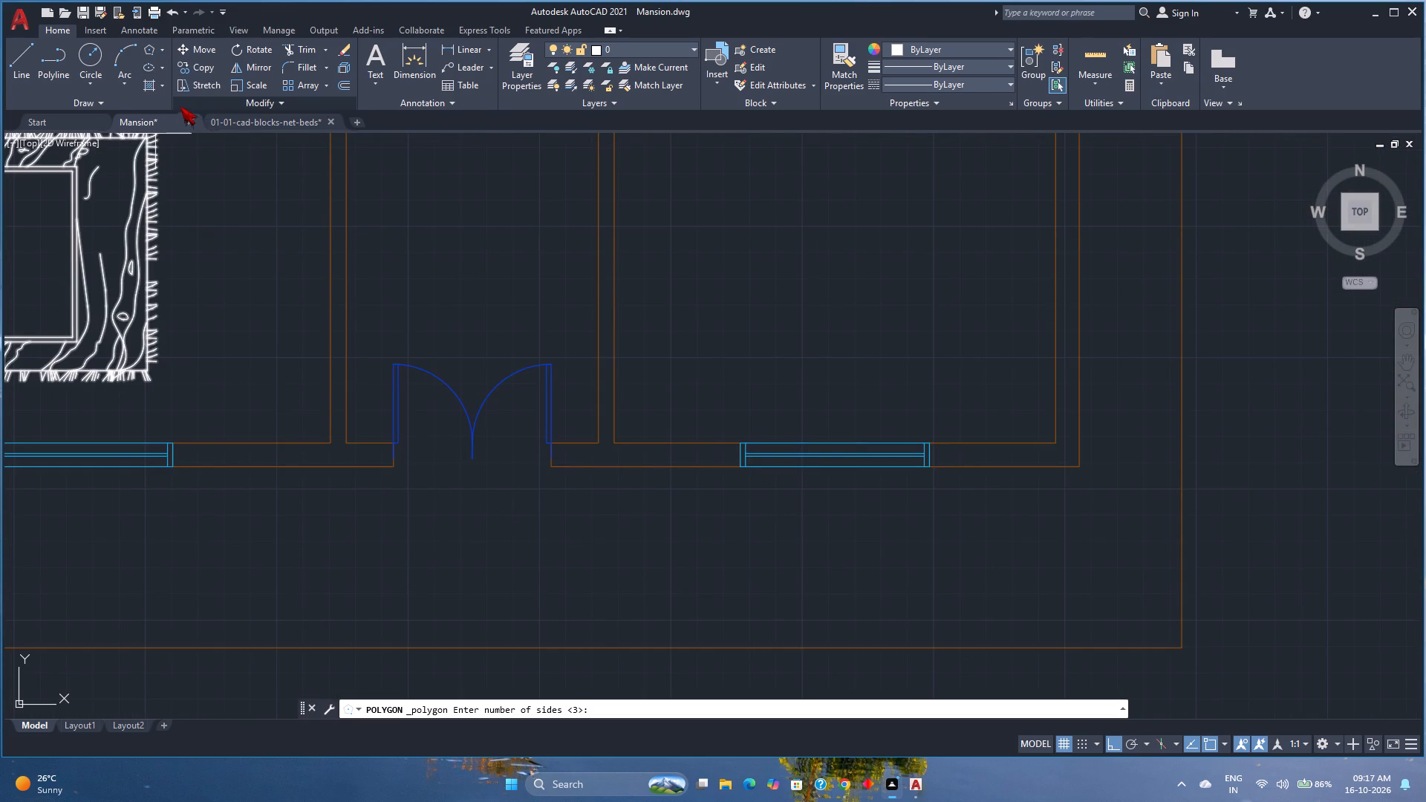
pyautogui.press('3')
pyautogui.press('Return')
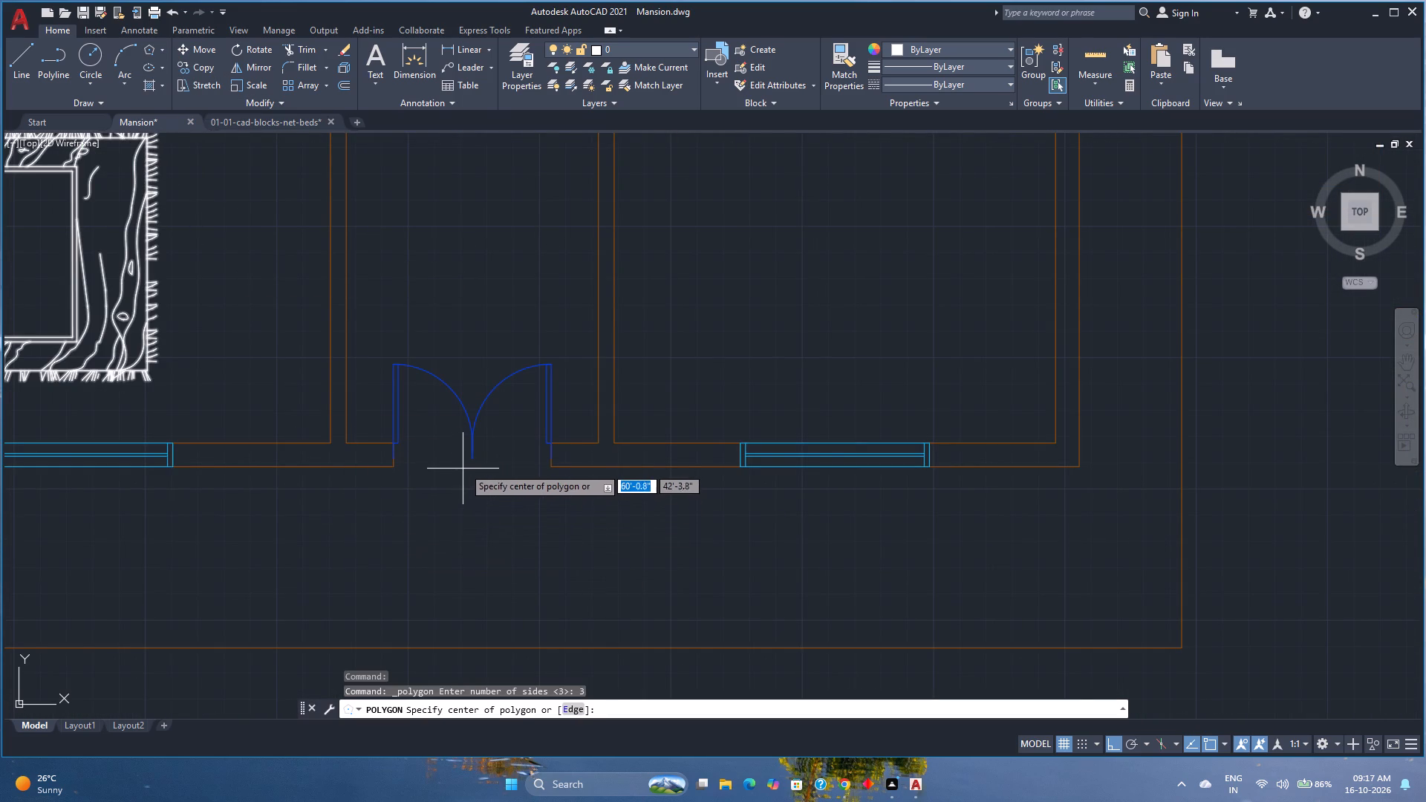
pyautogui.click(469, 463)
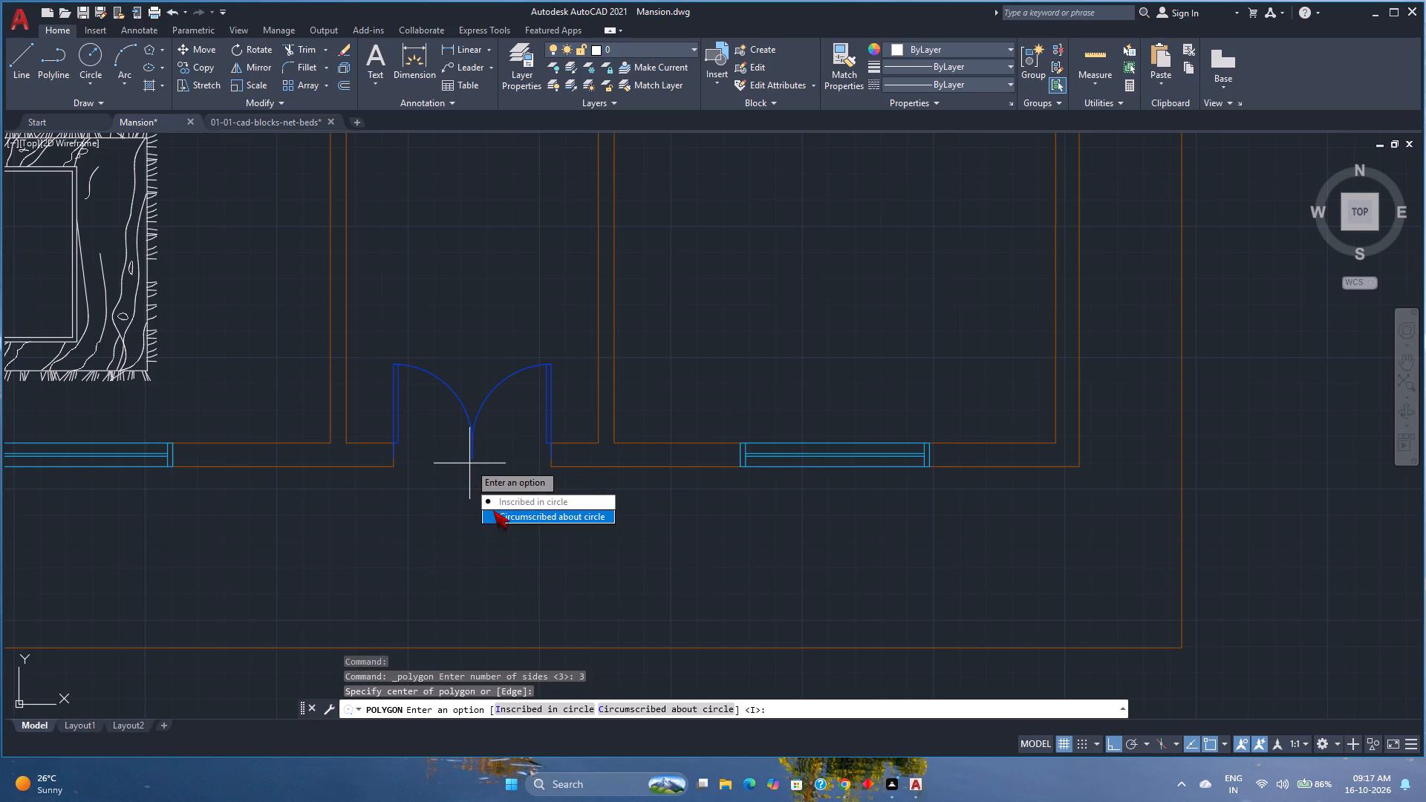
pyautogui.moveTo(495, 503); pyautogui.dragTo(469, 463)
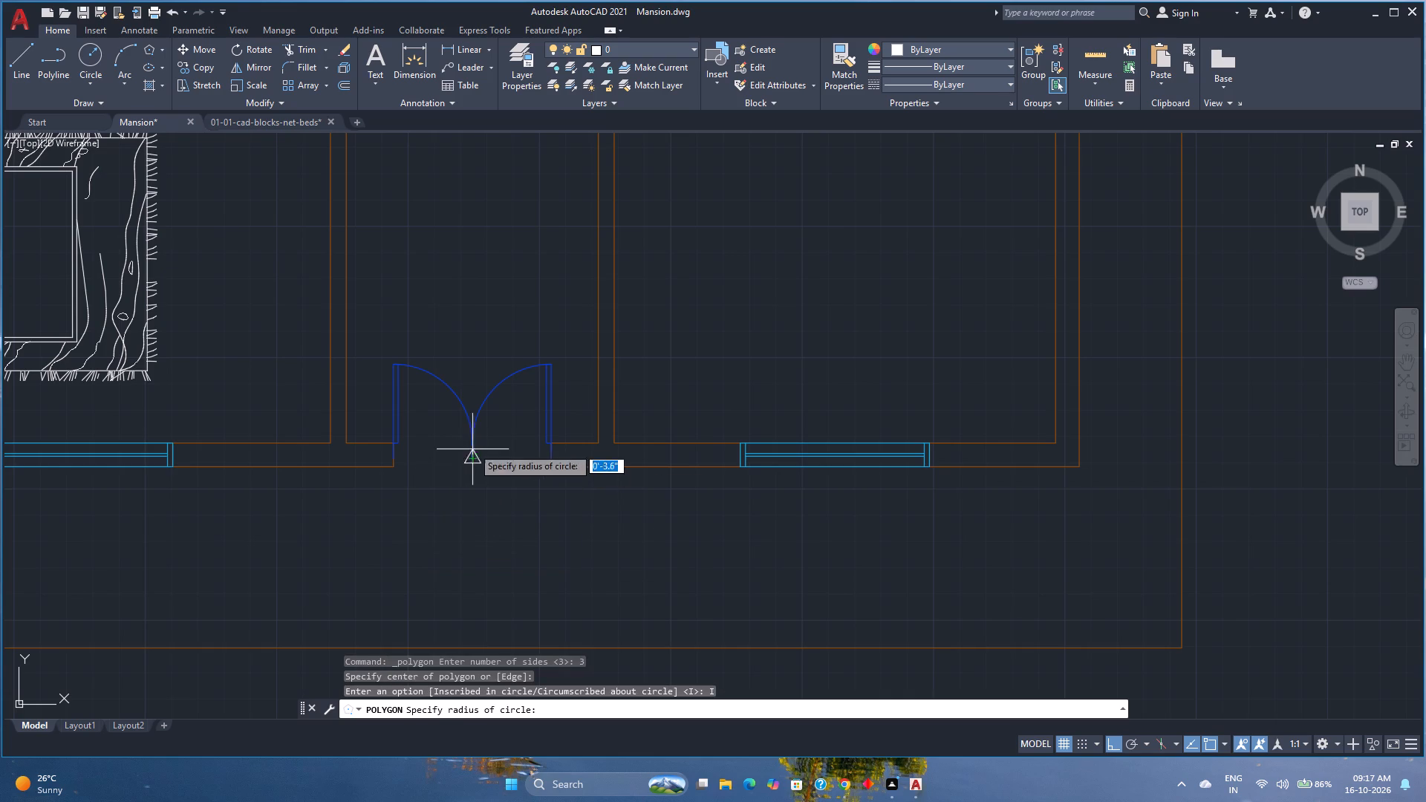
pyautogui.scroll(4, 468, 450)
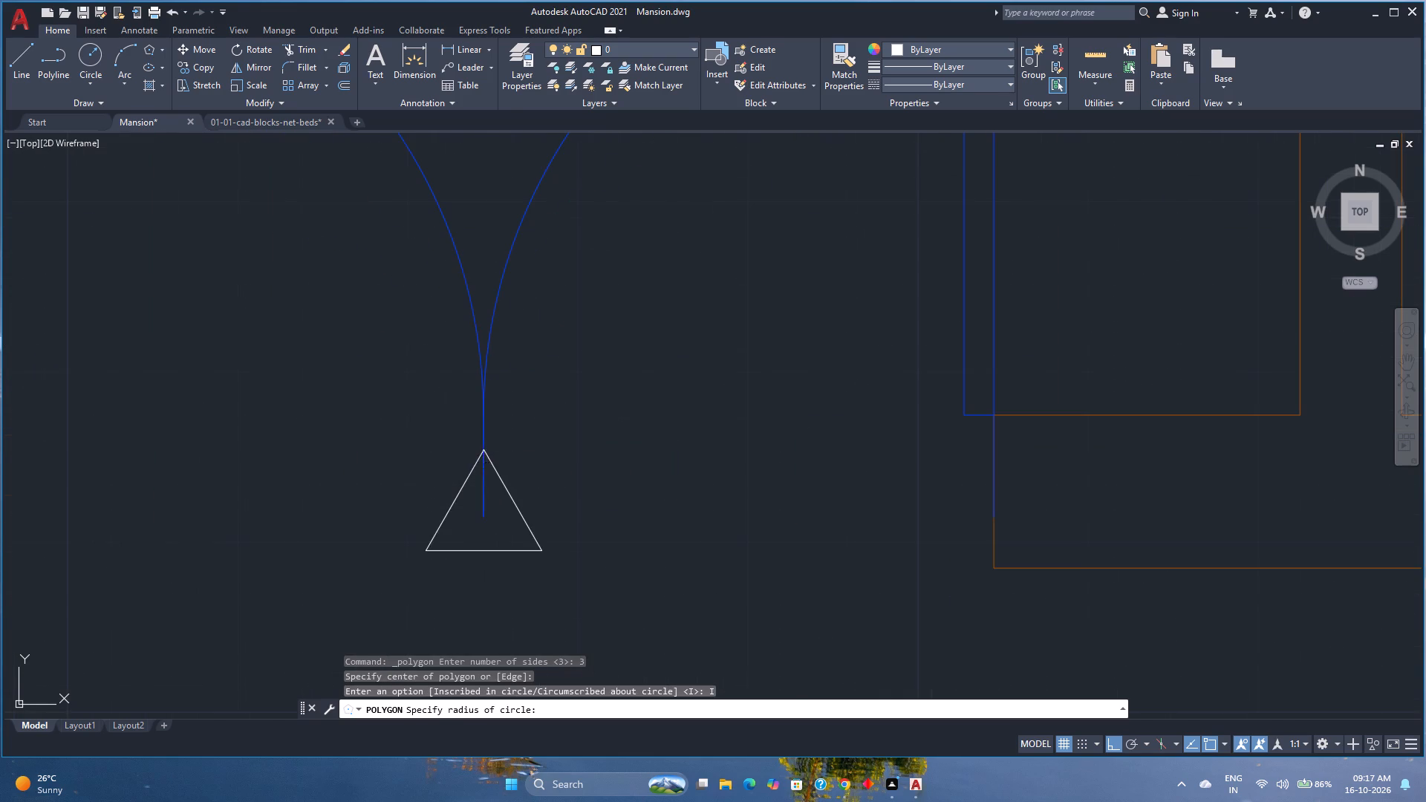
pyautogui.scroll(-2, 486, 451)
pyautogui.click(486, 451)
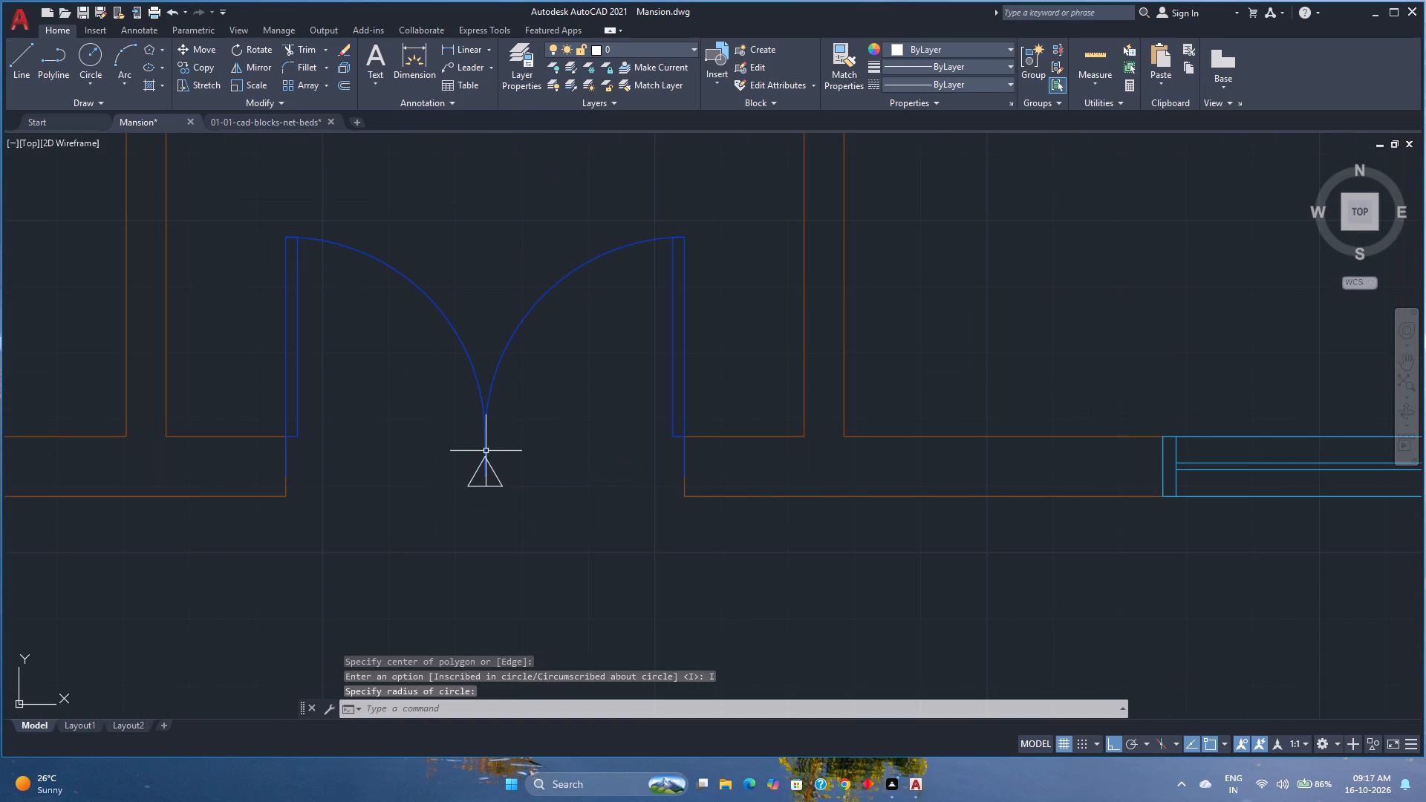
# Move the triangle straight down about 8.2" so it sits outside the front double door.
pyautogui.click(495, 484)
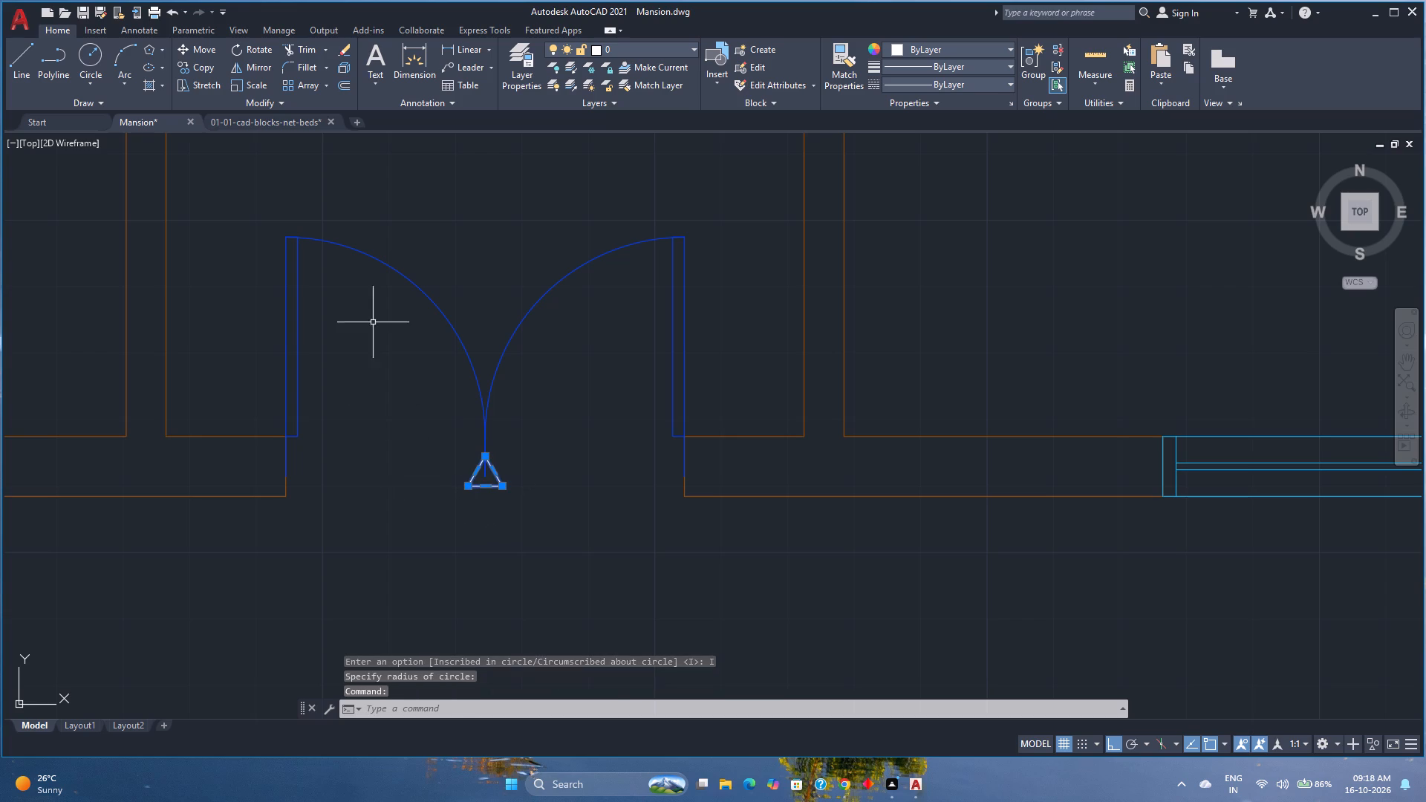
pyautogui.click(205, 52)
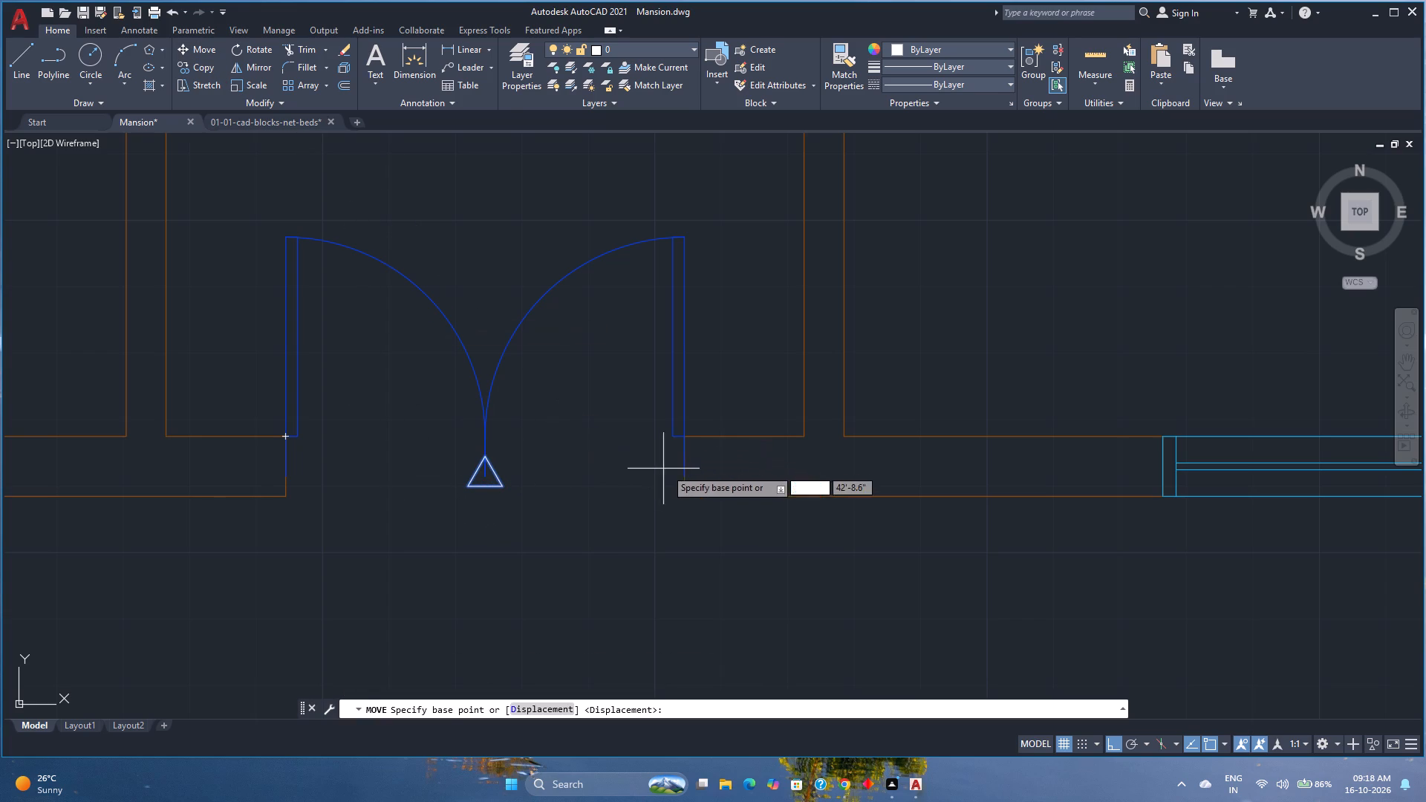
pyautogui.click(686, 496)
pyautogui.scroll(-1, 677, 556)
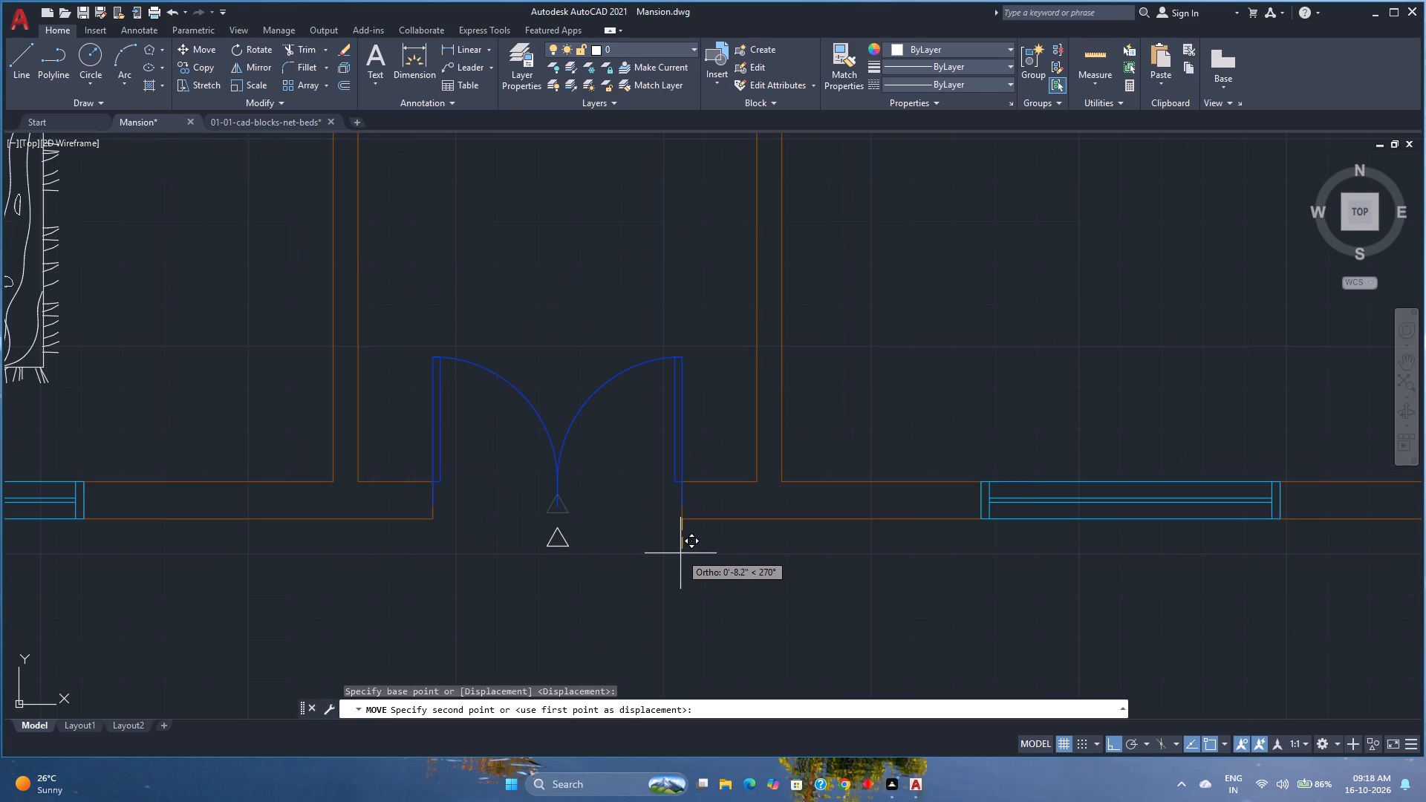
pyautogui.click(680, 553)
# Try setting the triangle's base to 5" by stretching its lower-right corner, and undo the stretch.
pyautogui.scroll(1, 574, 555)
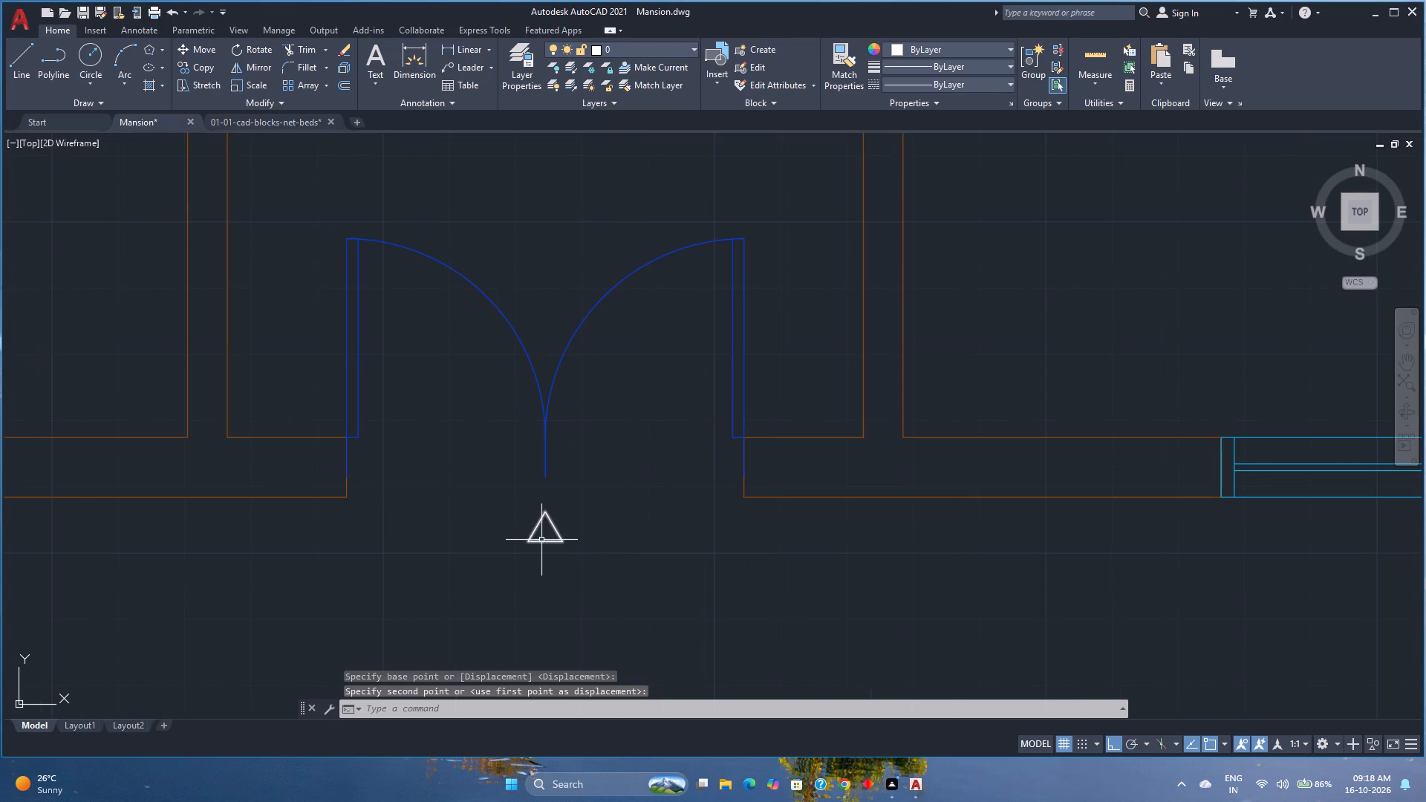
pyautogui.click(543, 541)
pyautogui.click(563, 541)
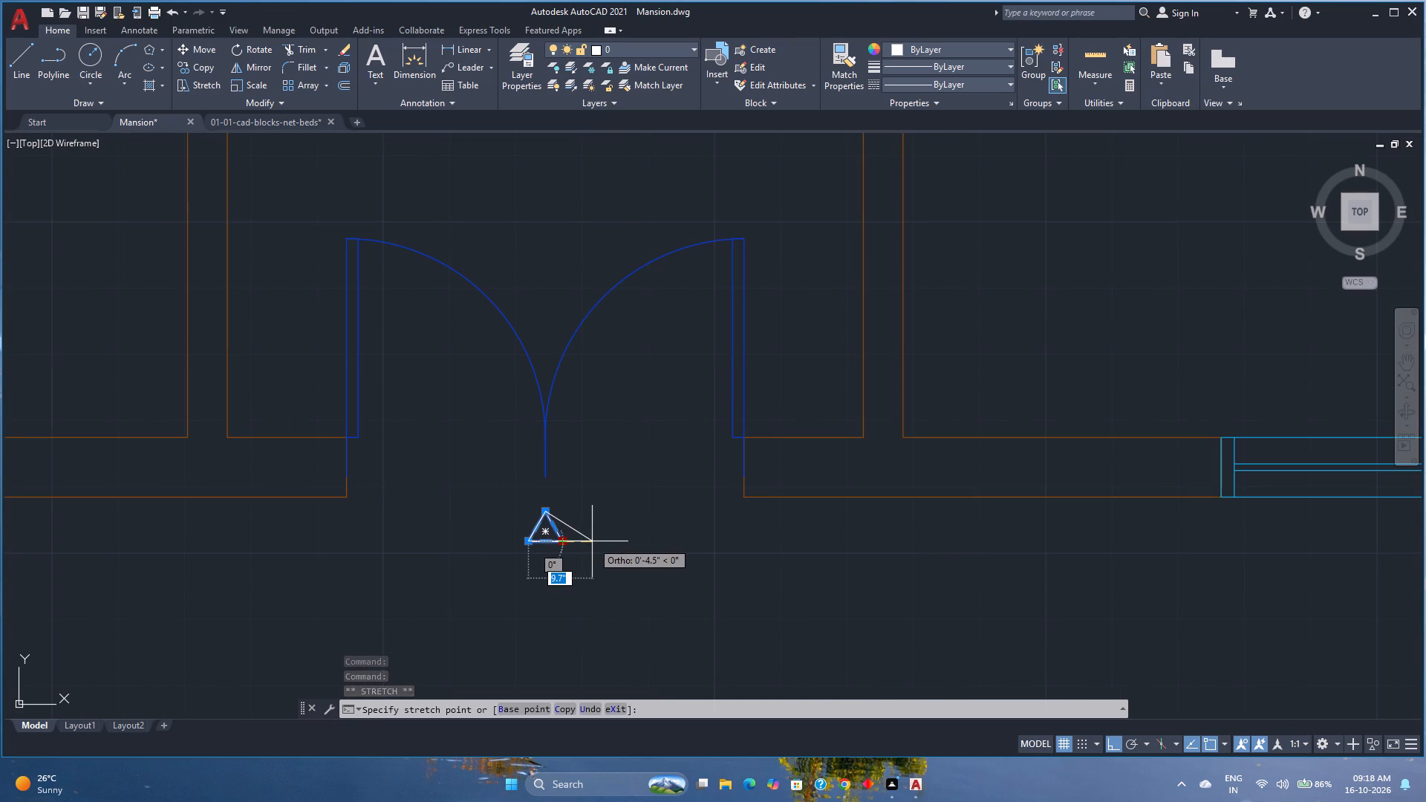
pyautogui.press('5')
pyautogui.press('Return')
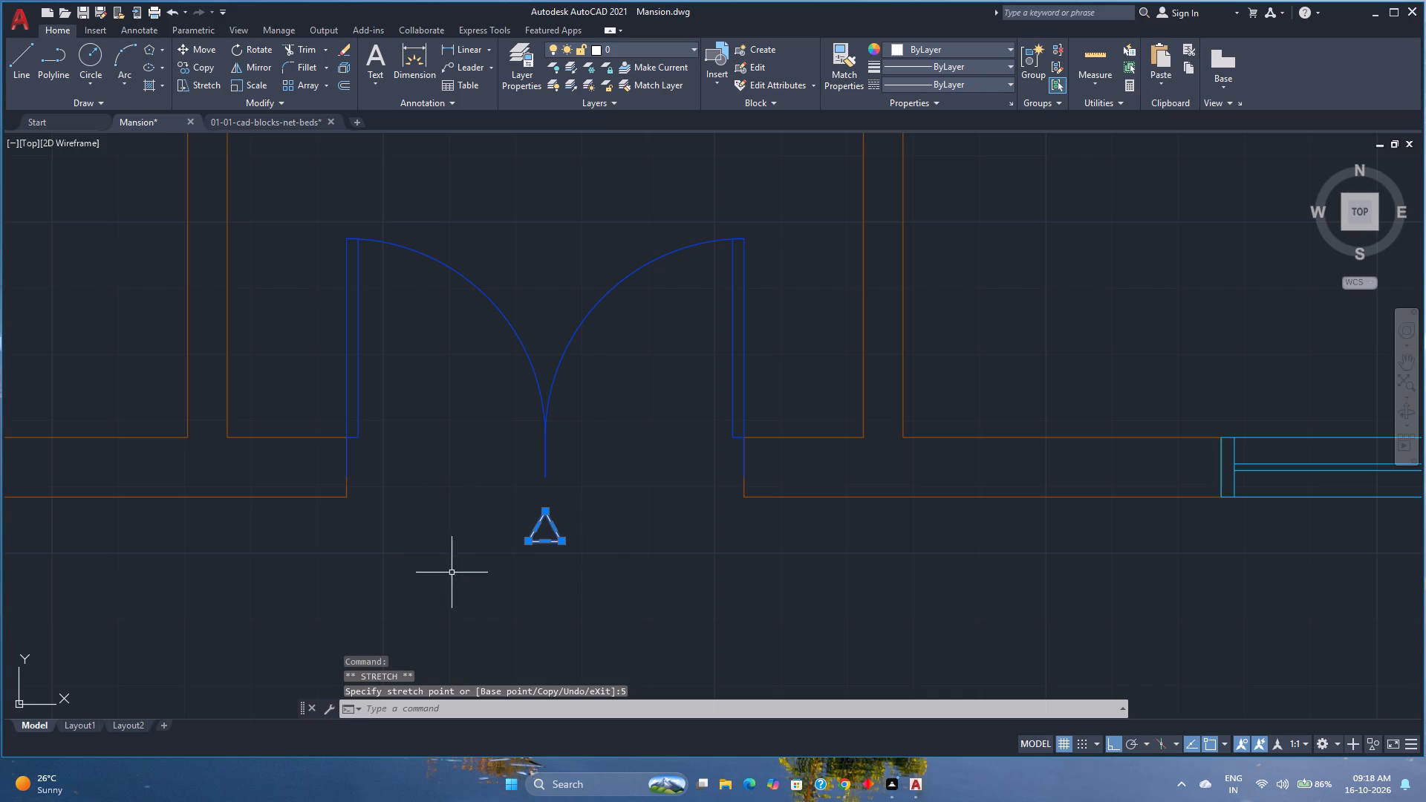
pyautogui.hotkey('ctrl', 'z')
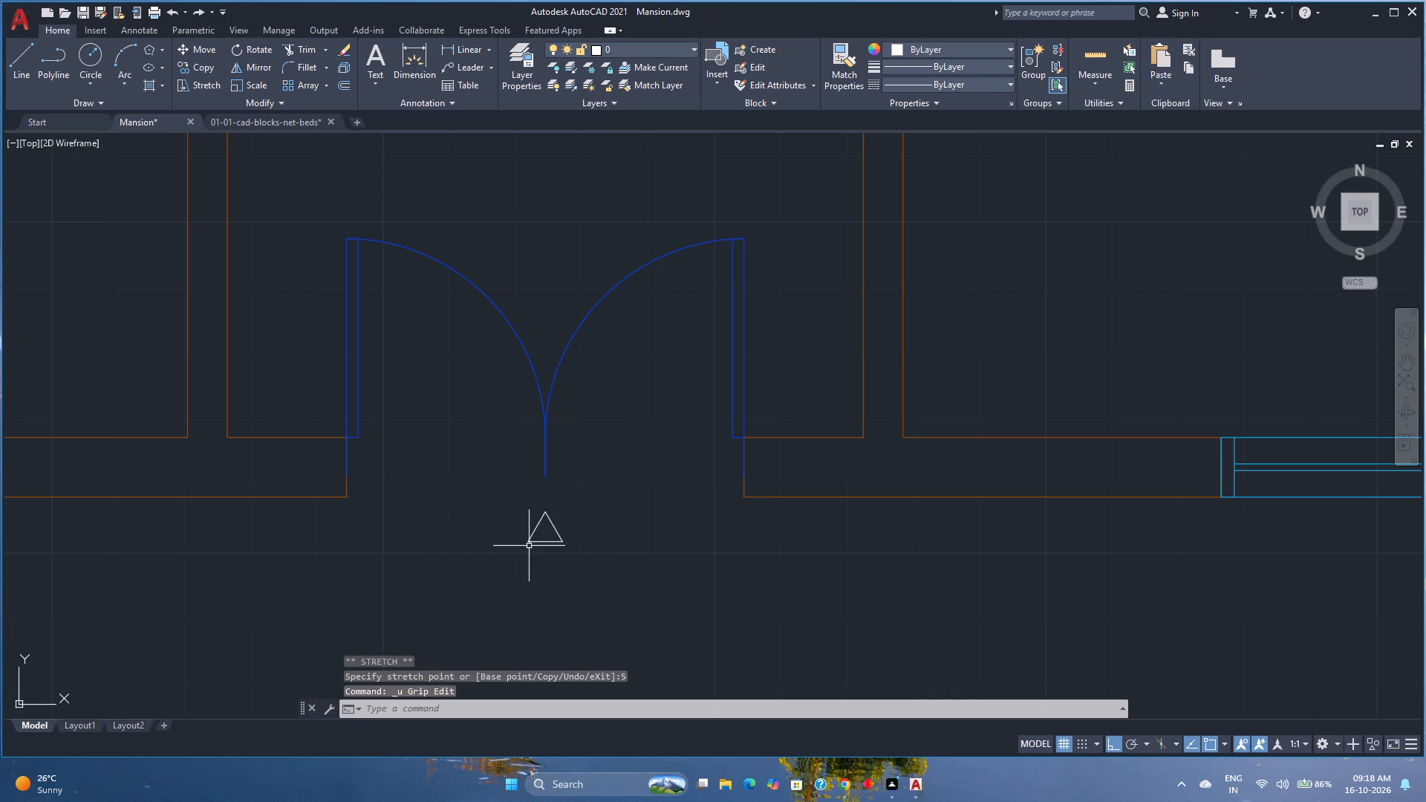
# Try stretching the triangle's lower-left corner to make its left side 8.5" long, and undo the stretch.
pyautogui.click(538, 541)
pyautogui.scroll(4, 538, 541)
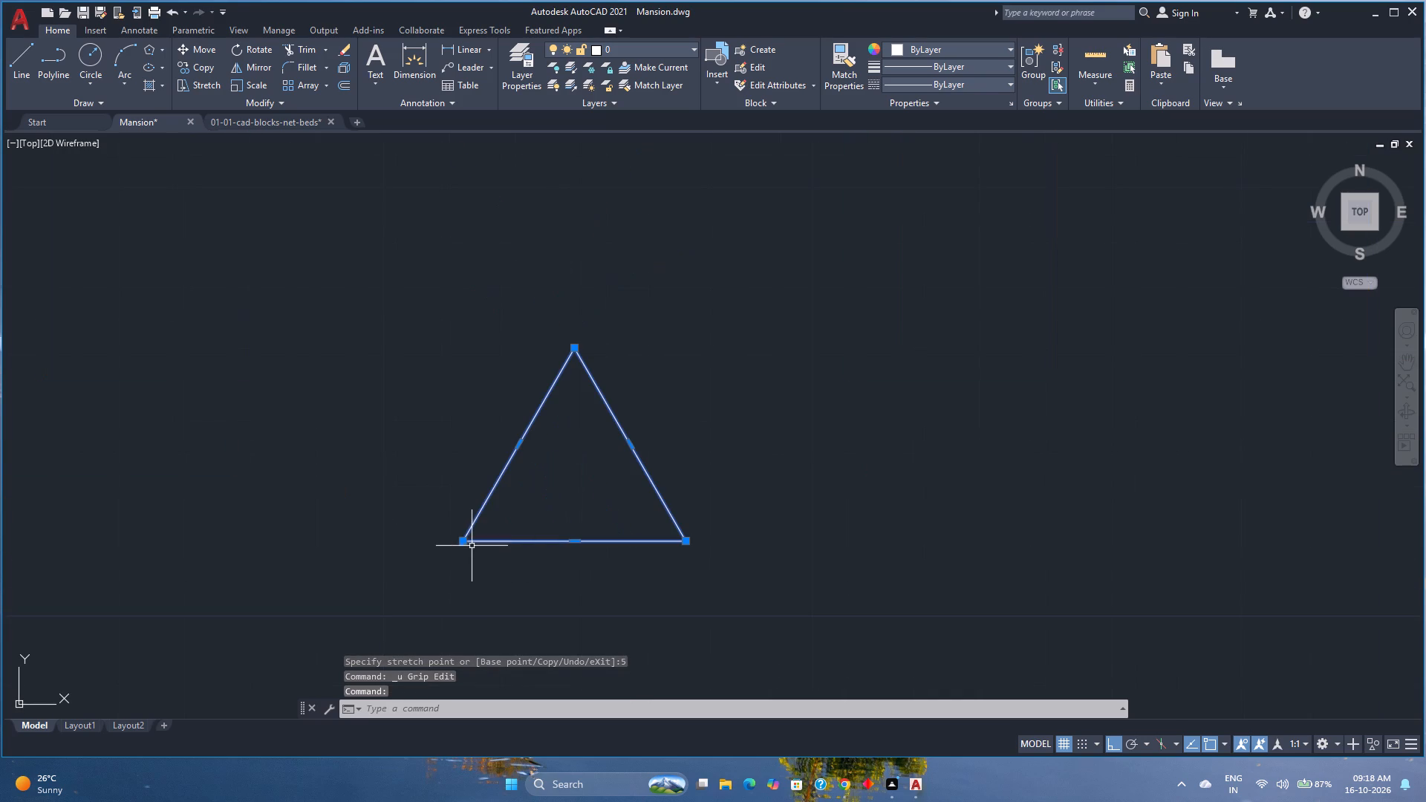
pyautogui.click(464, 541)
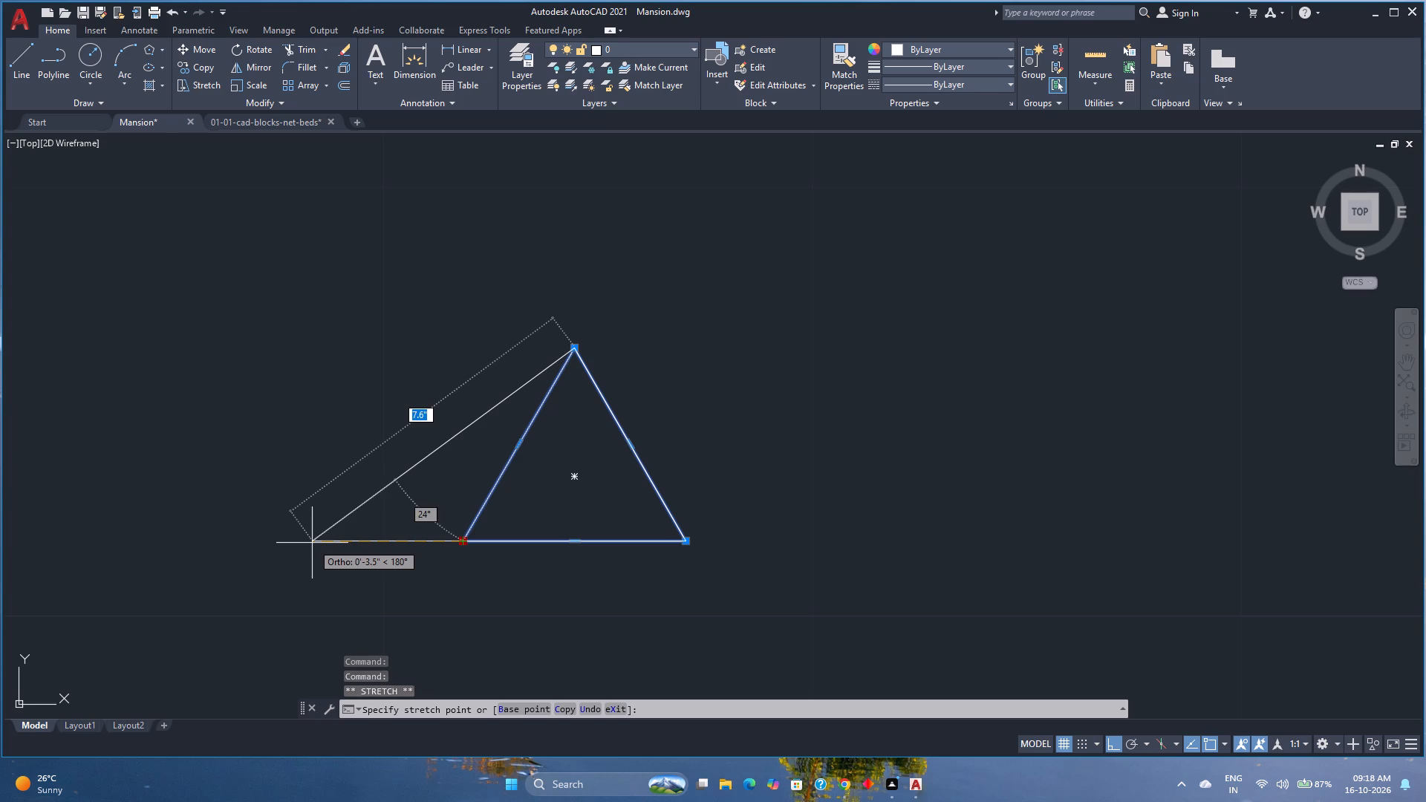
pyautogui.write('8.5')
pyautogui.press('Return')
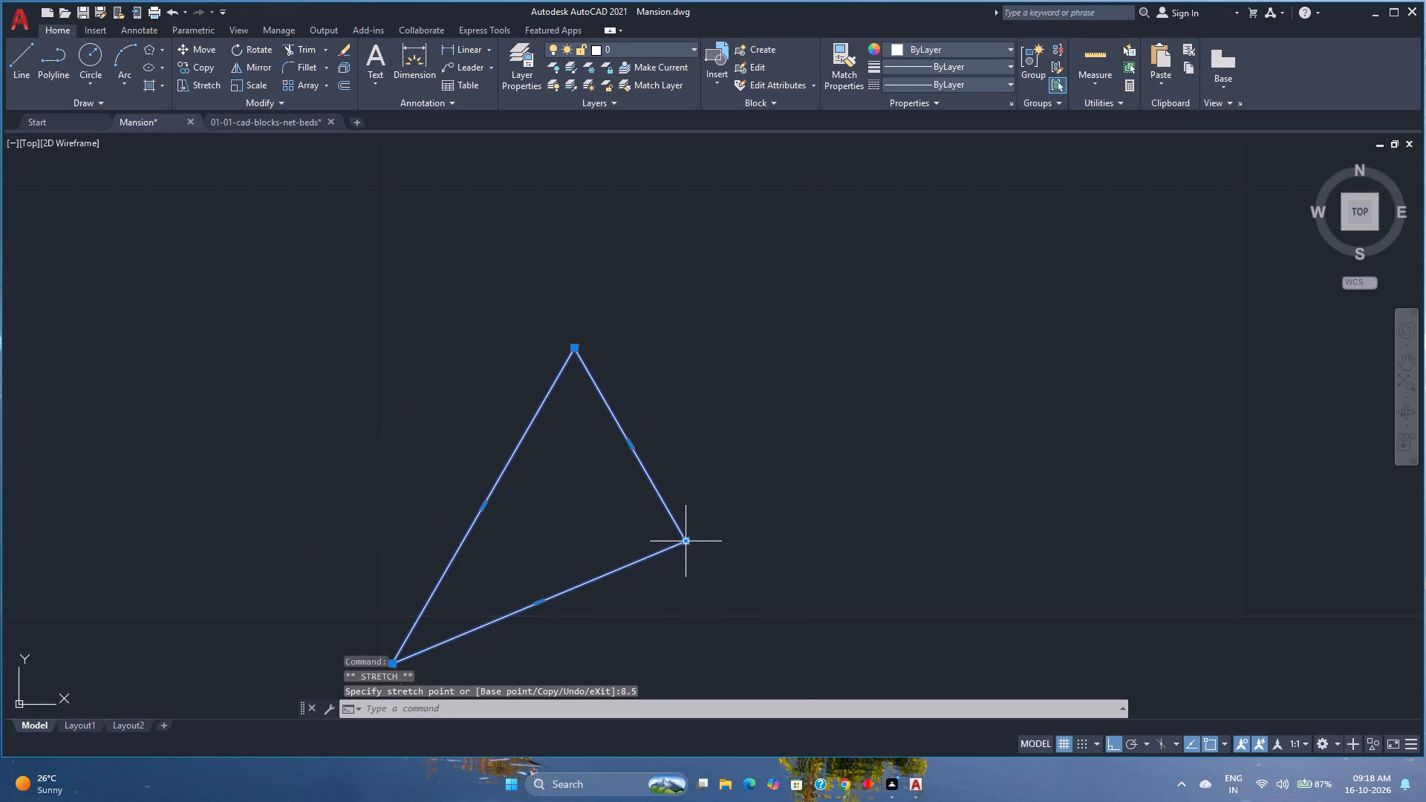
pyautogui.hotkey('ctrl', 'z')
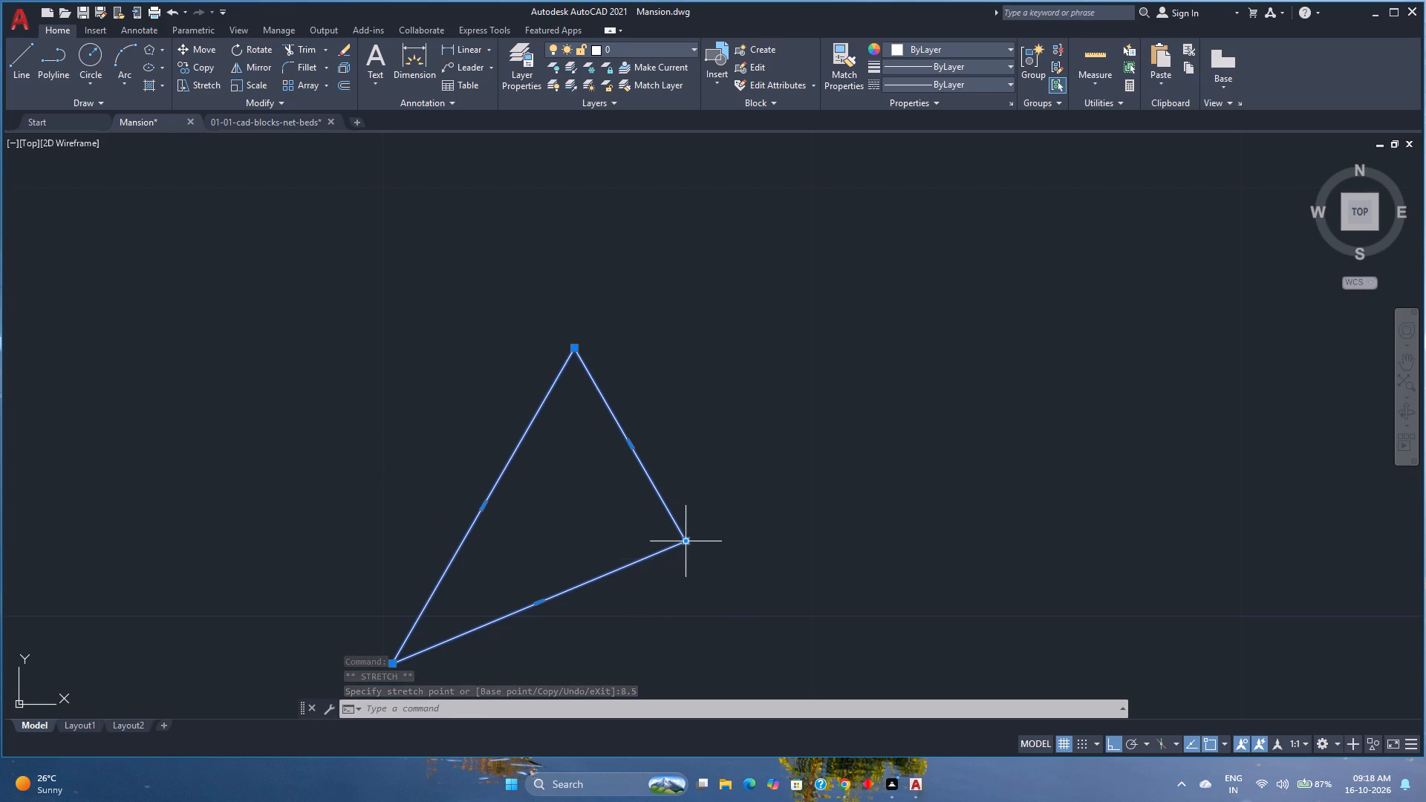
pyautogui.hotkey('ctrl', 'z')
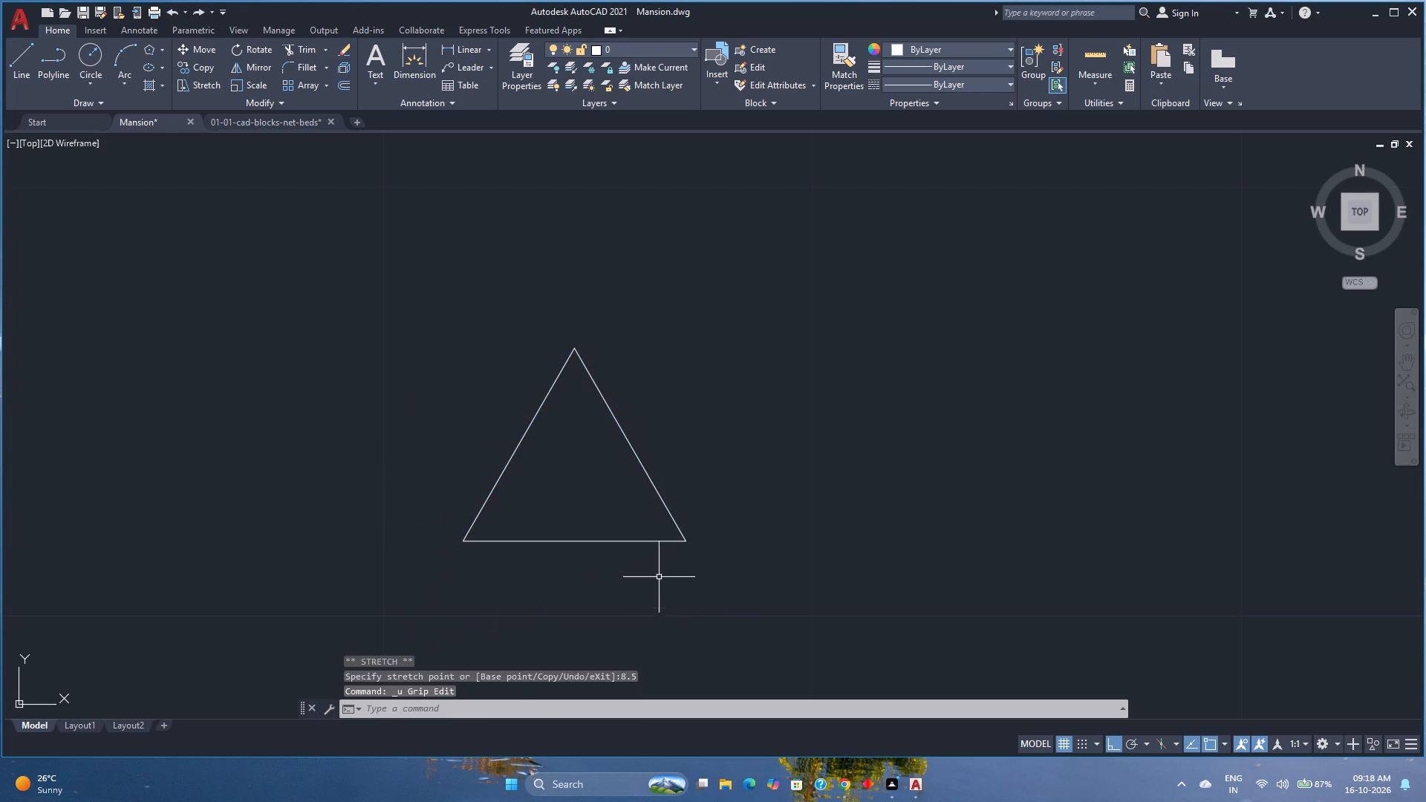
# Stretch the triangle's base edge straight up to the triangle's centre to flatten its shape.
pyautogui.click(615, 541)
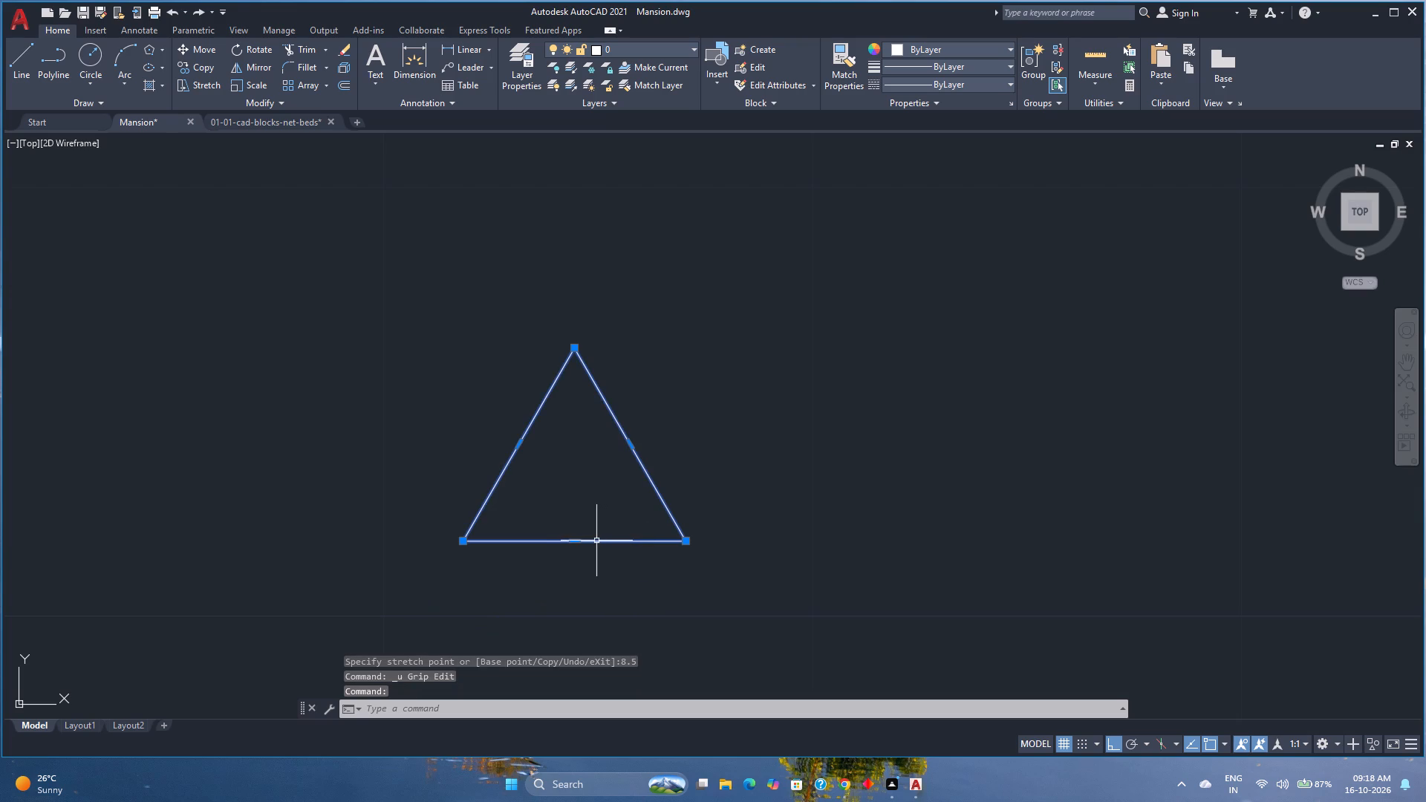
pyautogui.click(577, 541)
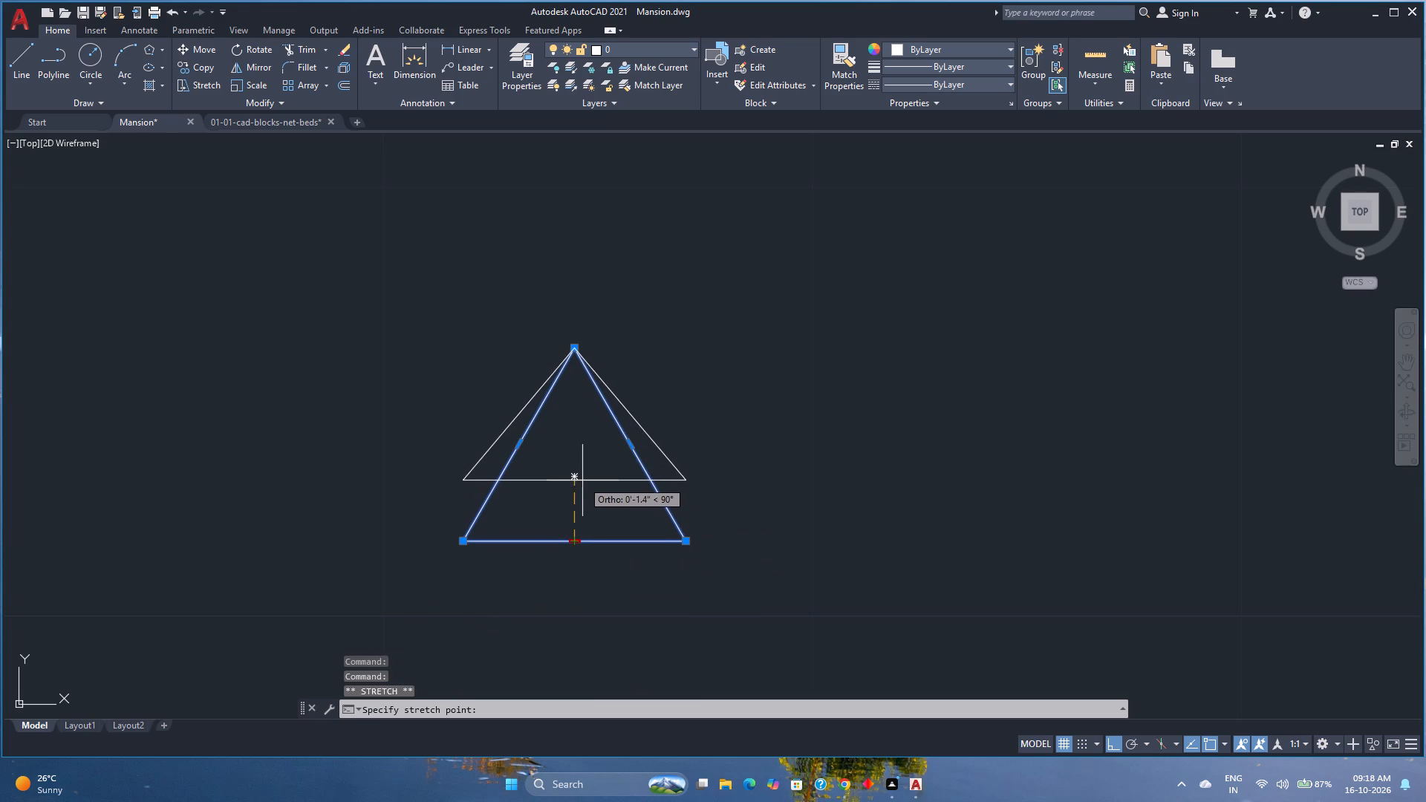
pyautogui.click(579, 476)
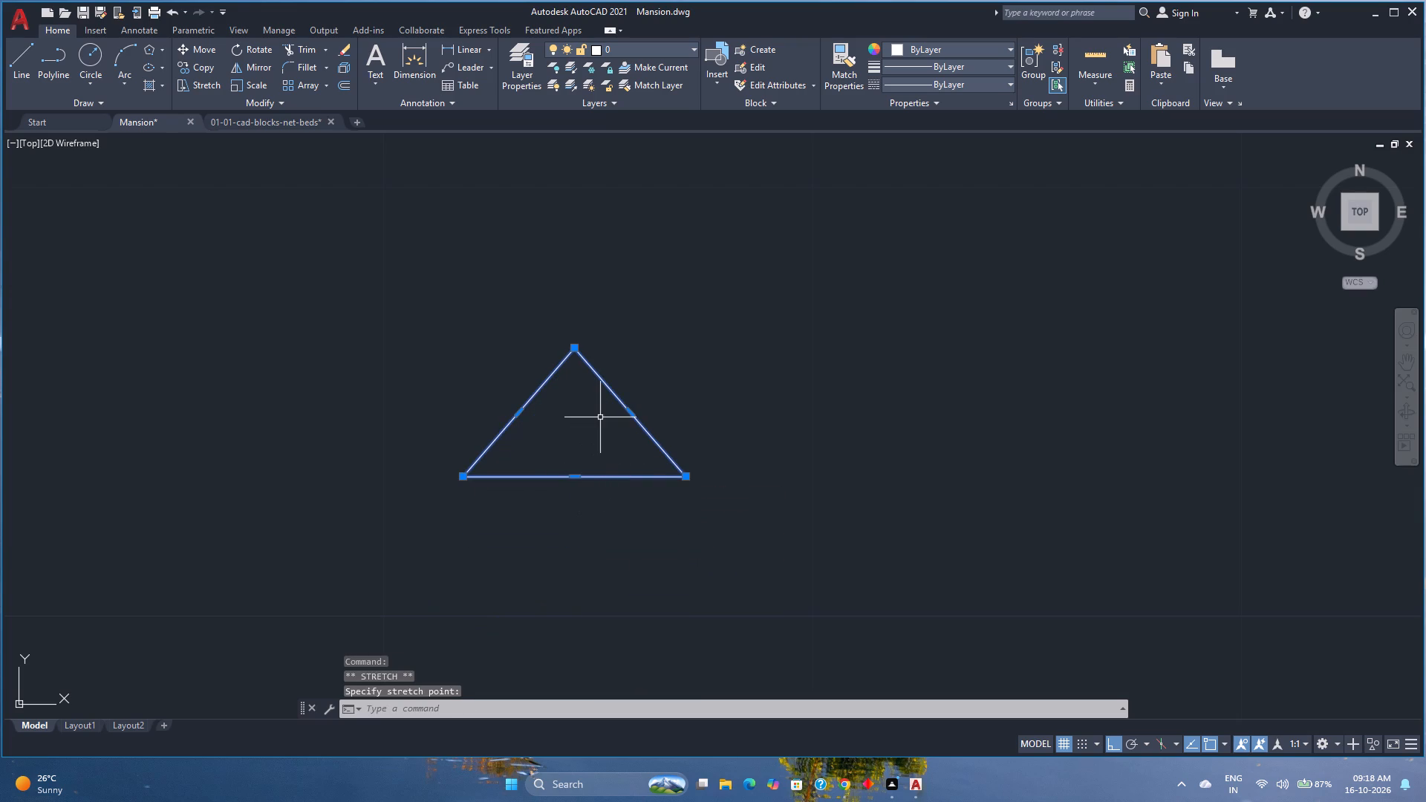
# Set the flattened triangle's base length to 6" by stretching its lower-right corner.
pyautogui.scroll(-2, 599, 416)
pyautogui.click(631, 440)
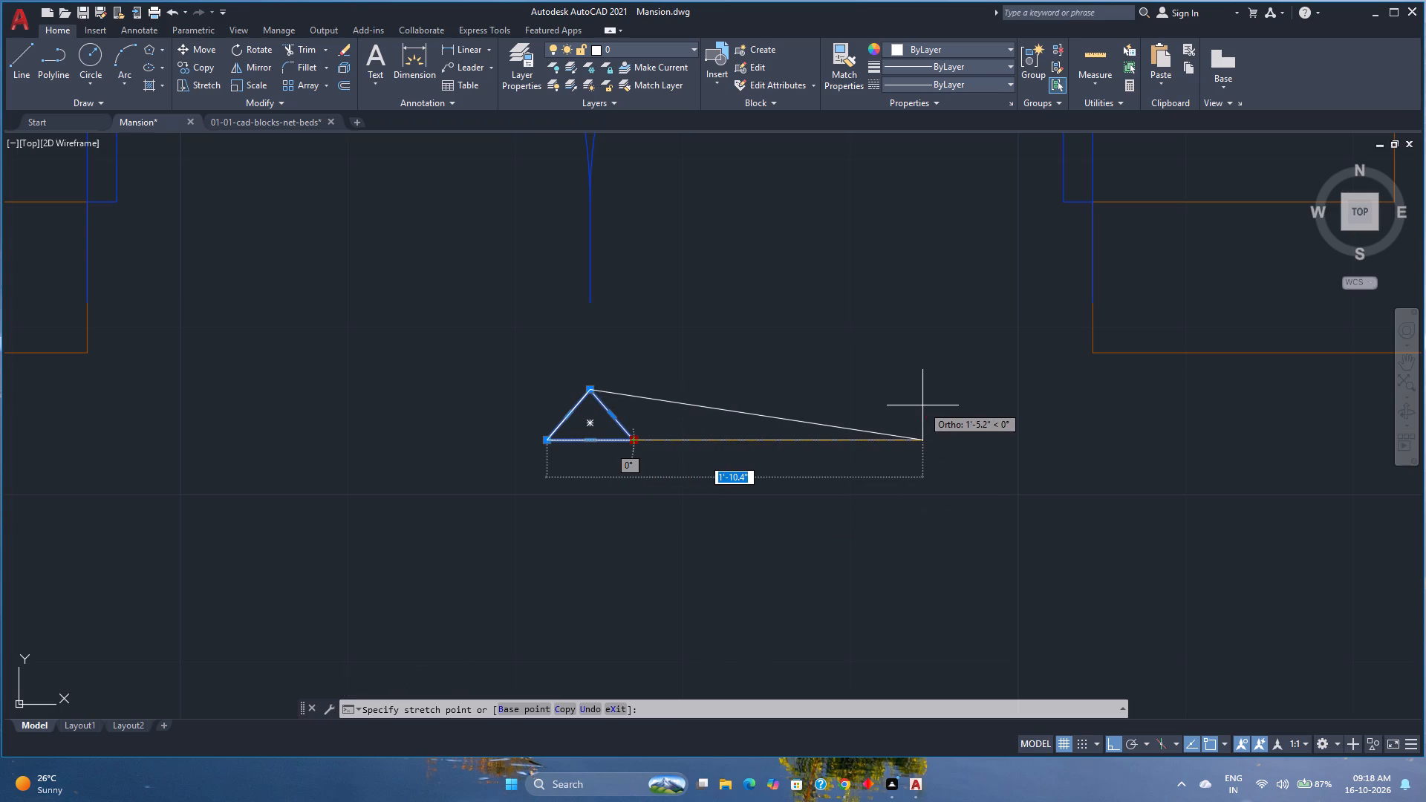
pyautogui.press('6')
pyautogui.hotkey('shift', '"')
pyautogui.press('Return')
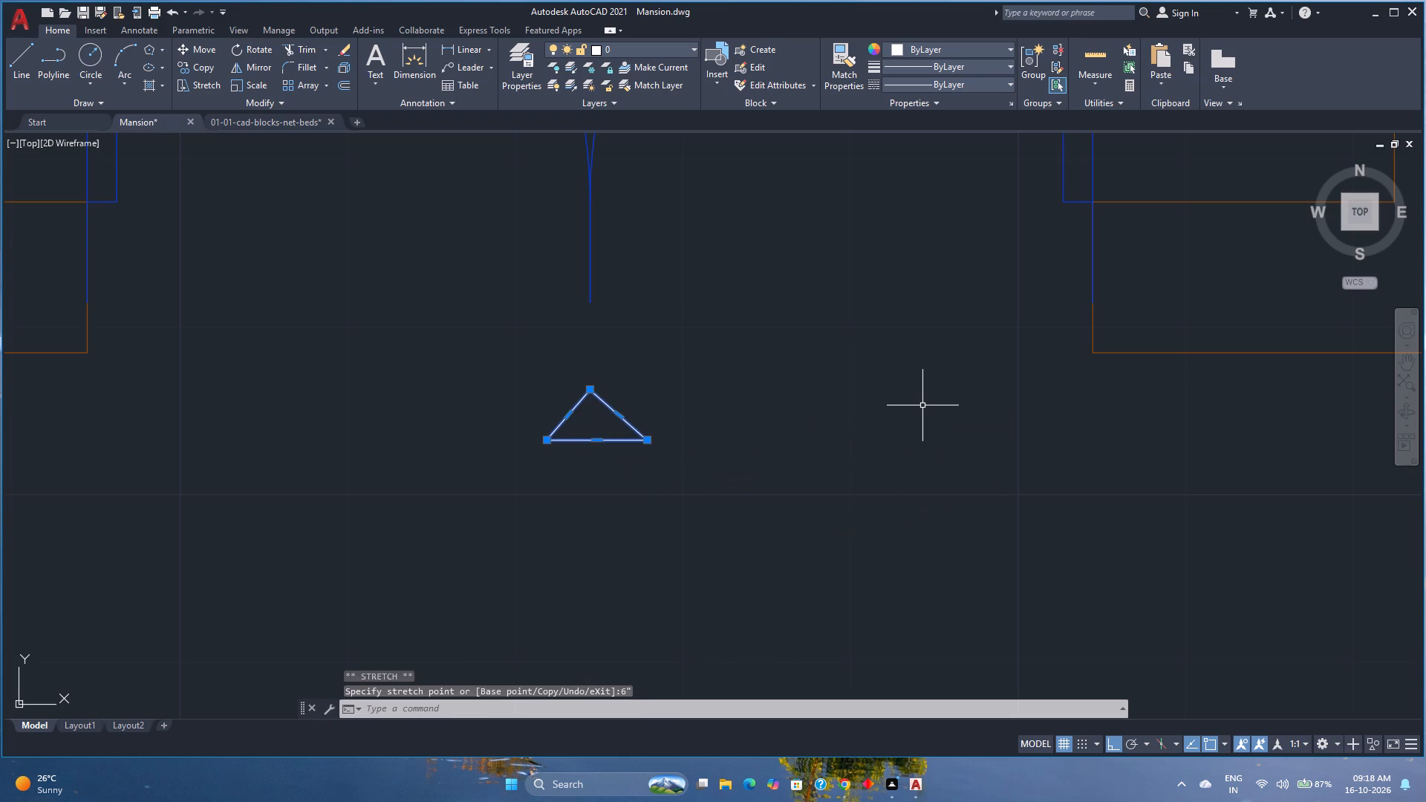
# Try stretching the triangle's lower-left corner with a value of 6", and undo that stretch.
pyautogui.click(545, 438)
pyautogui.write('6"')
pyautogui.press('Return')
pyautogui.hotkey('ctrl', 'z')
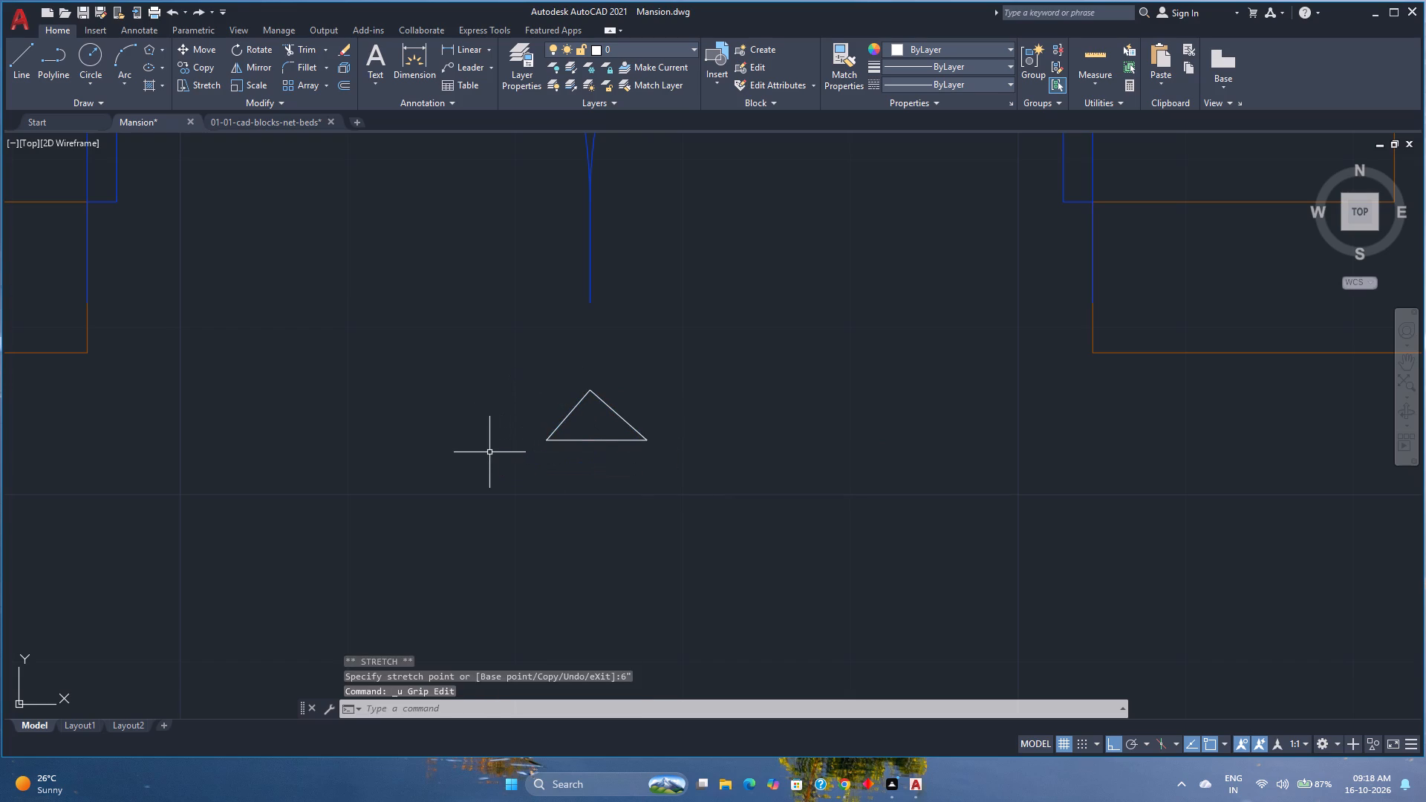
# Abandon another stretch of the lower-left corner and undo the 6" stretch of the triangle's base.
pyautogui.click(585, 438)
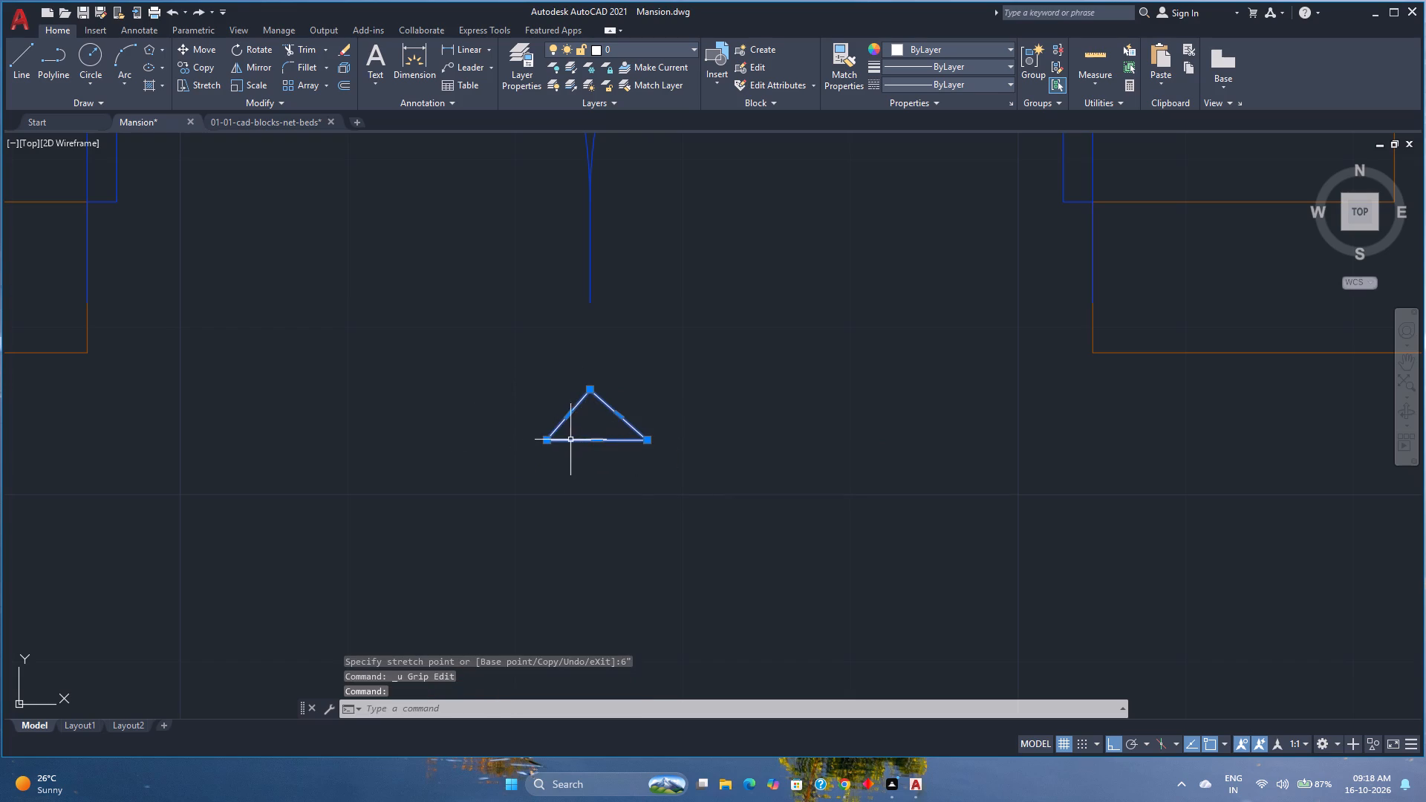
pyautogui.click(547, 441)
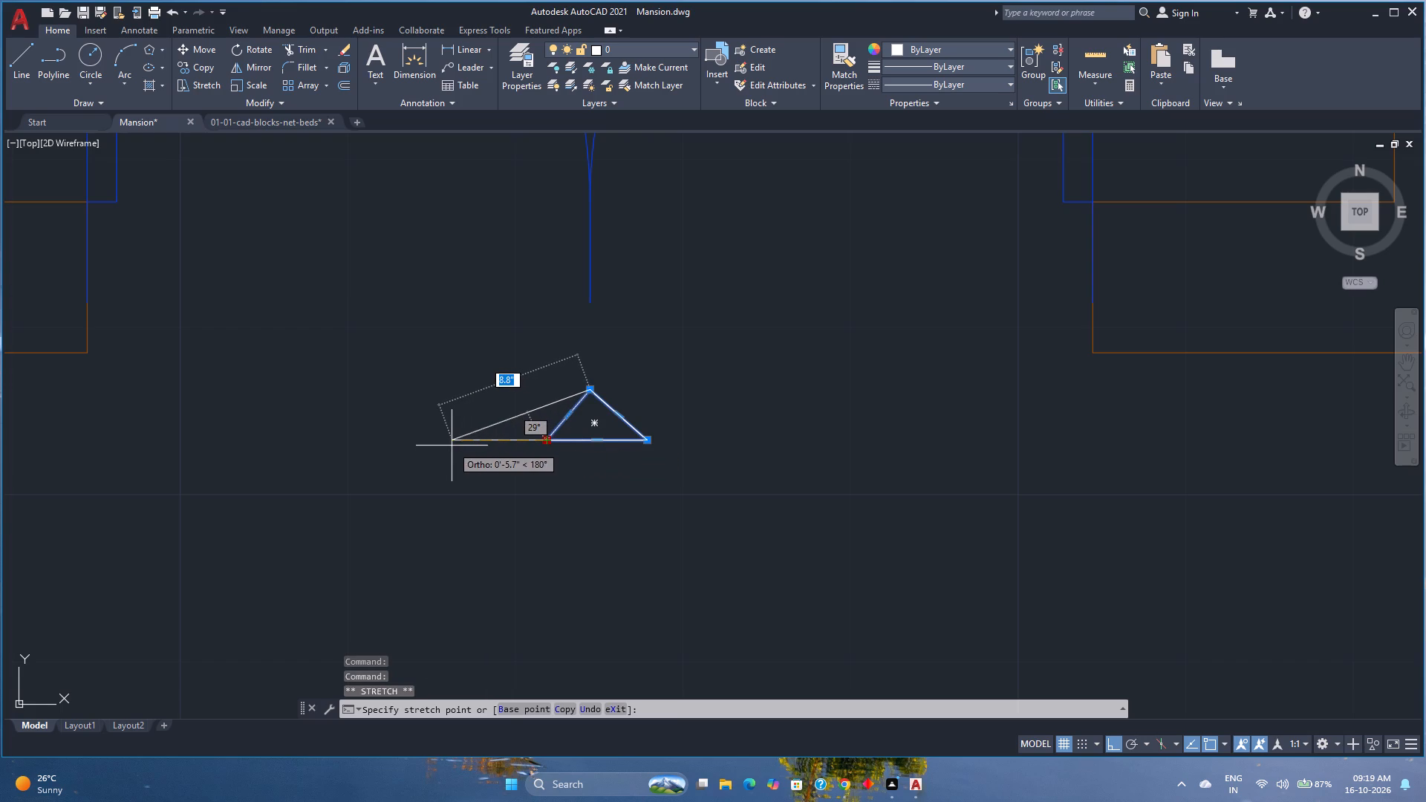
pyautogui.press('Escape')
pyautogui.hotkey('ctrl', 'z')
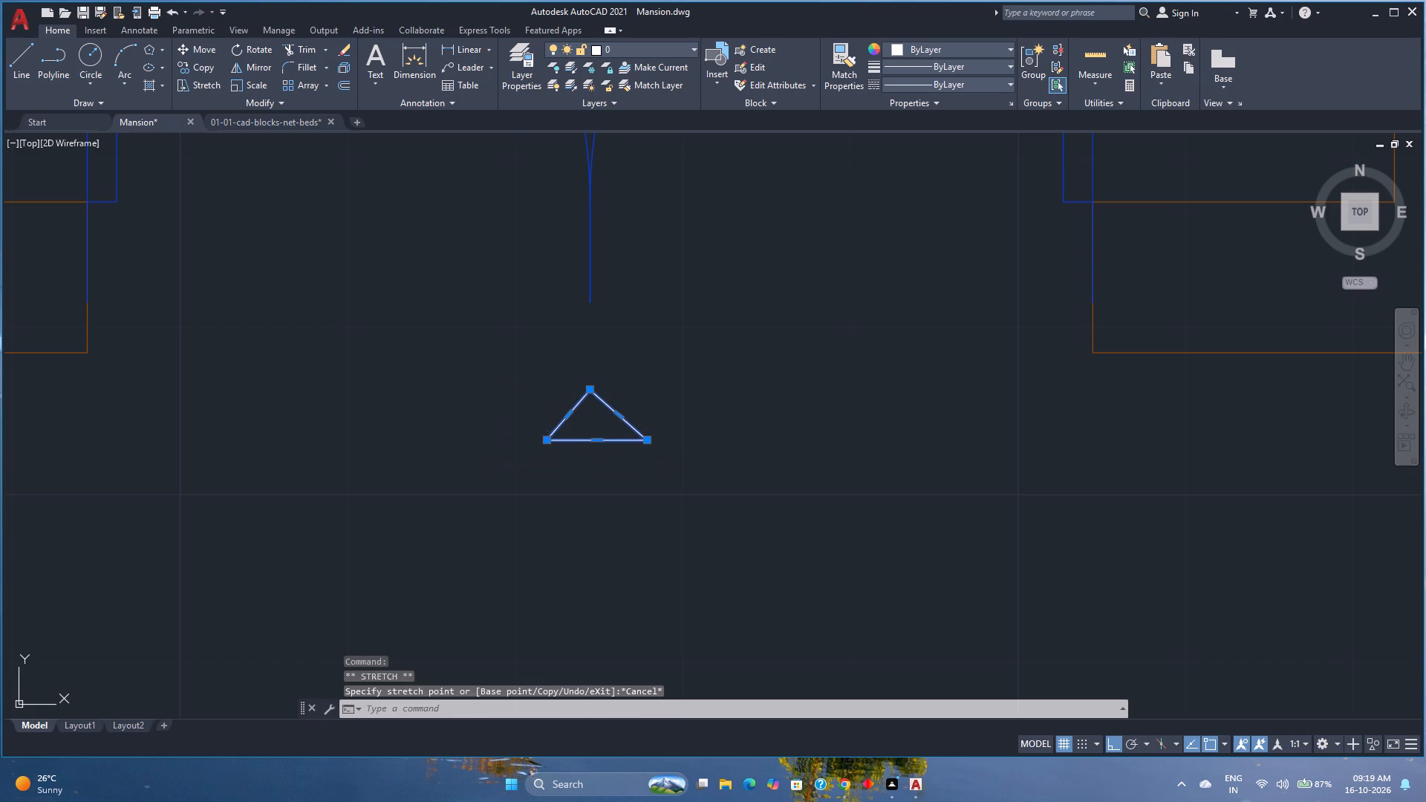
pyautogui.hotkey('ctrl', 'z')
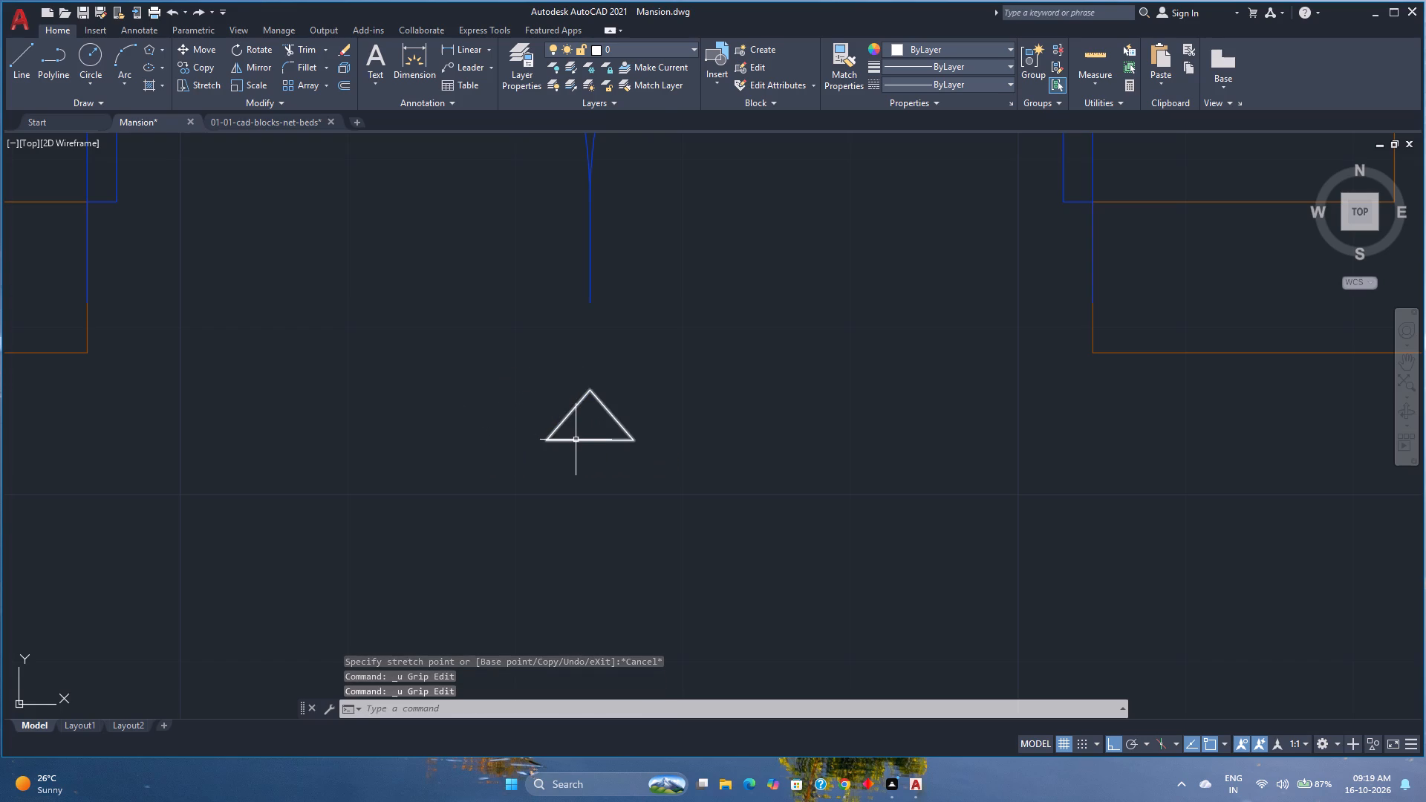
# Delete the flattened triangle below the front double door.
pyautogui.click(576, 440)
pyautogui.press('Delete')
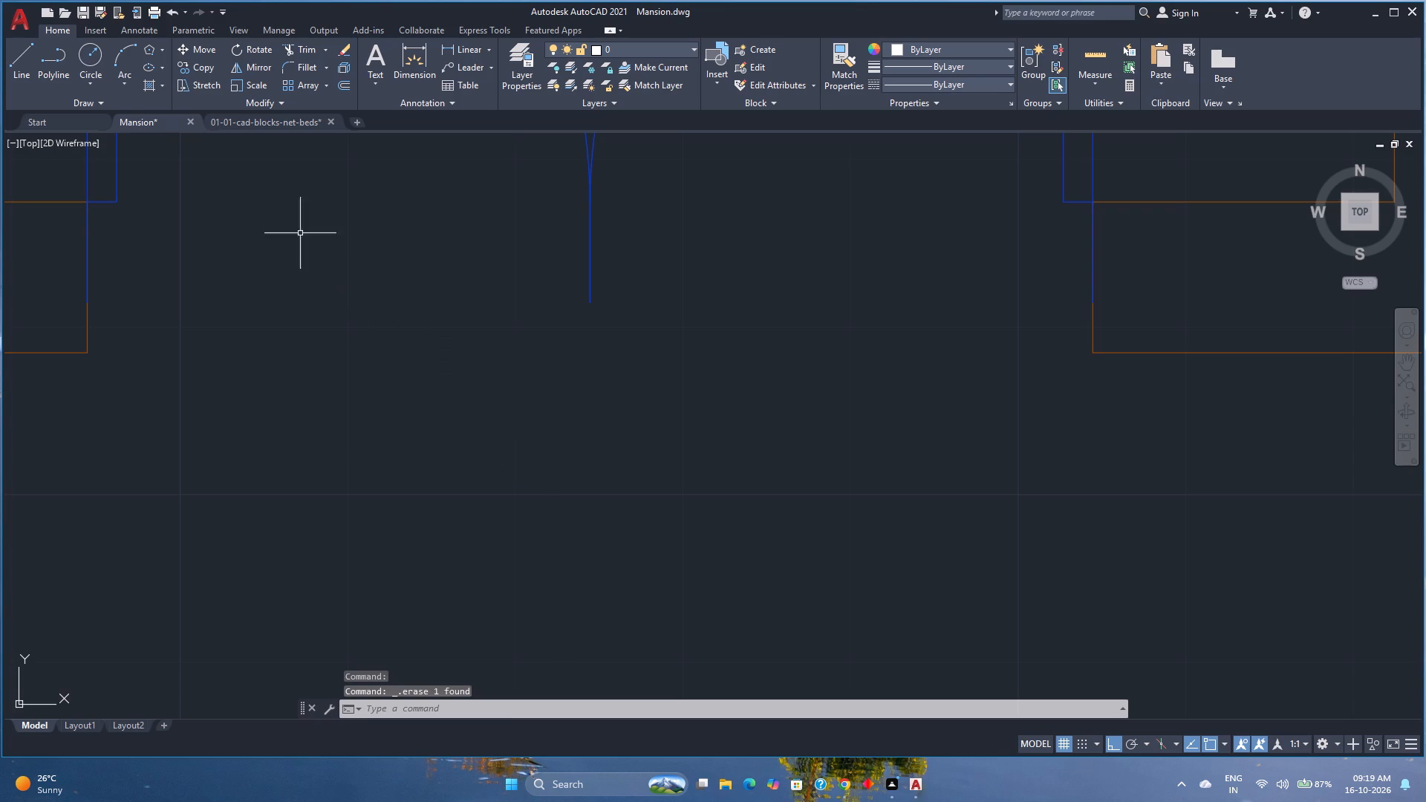
# Draw a 3-sided polygon circumscribed about a circle of about 3.7" radius, just below the front double door.
pyautogui.click(149, 50)
pyautogui.press('3')
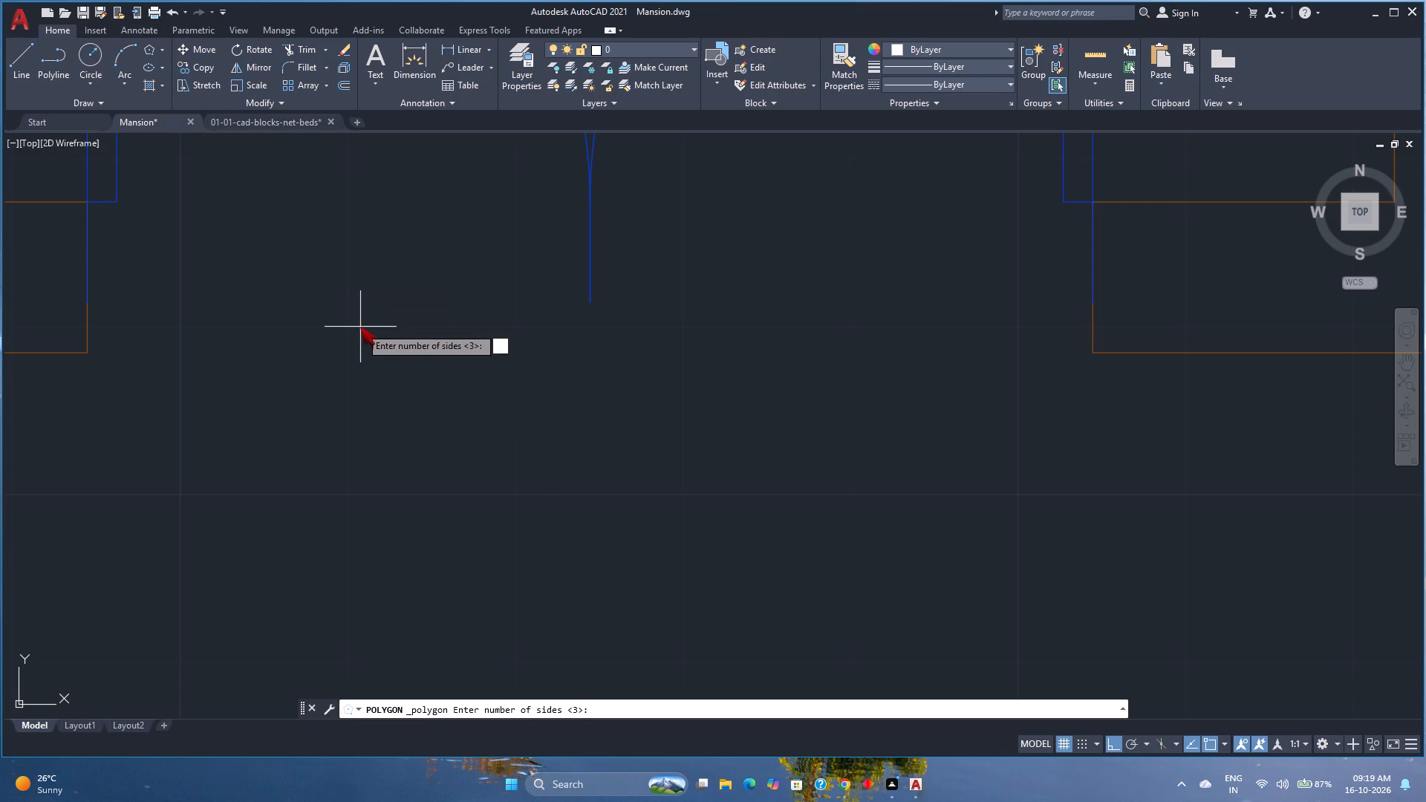
pyautogui.press('Return')
pyautogui.click(583, 440)
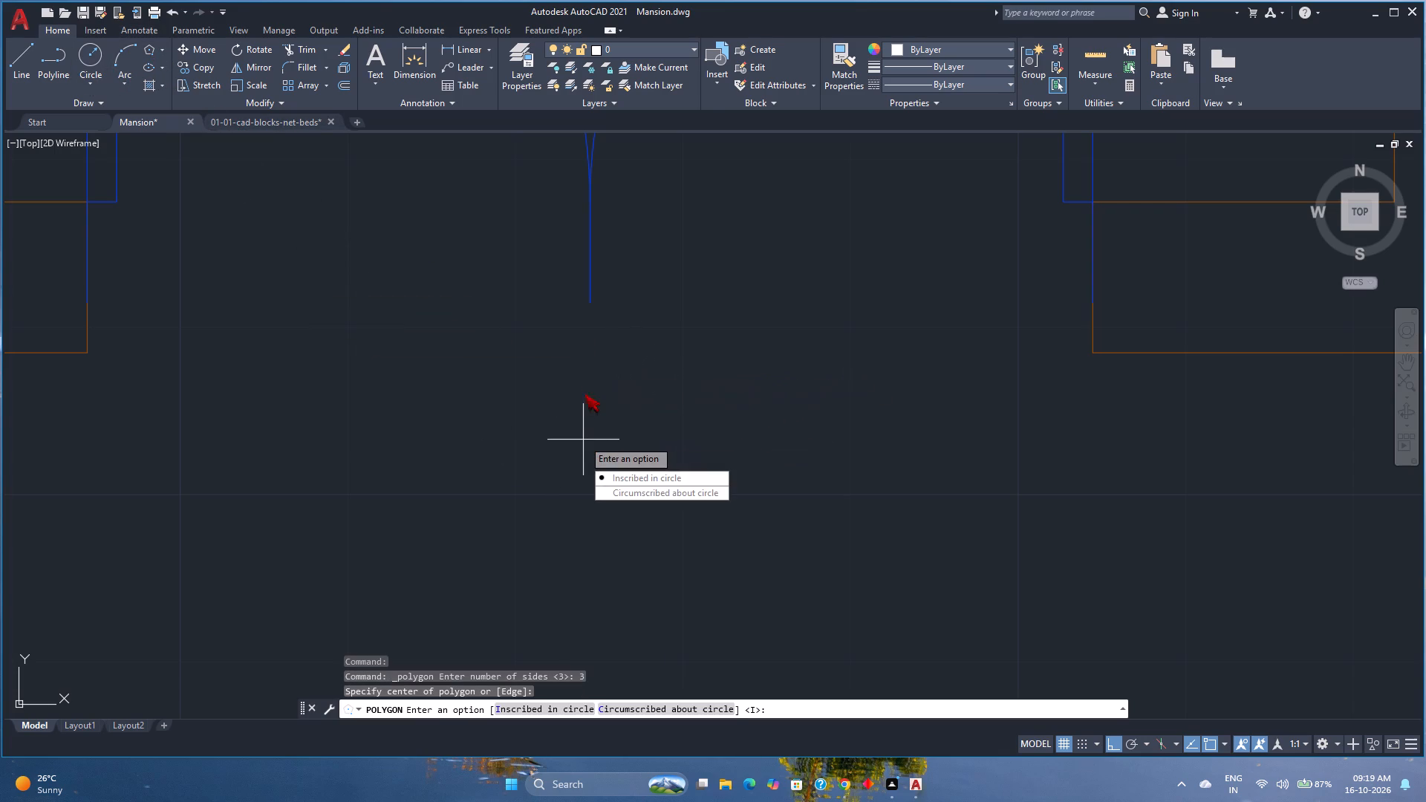
pyautogui.moveTo(655, 498); pyautogui.dragTo(583, 440)
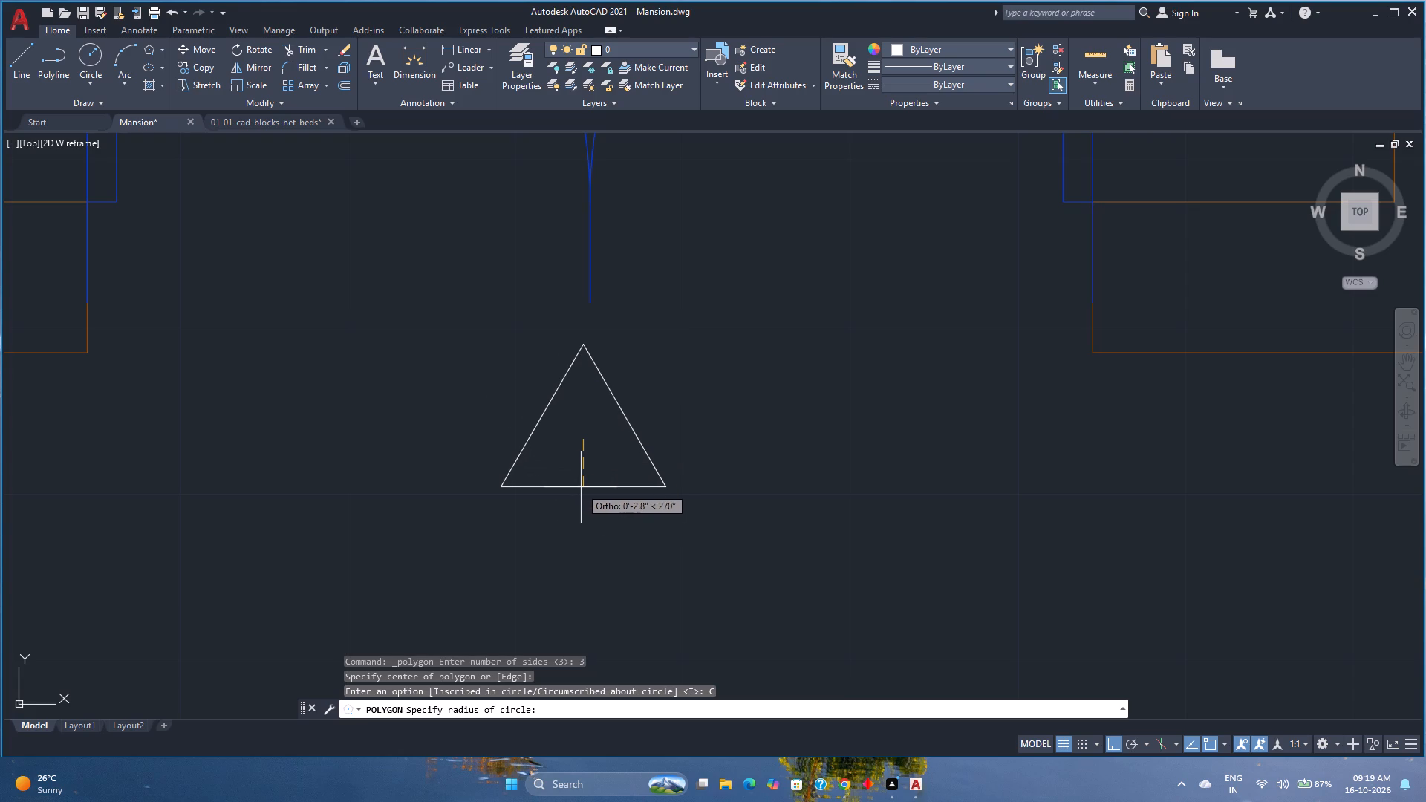
pyautogui.scroll(-1, 590, 503)
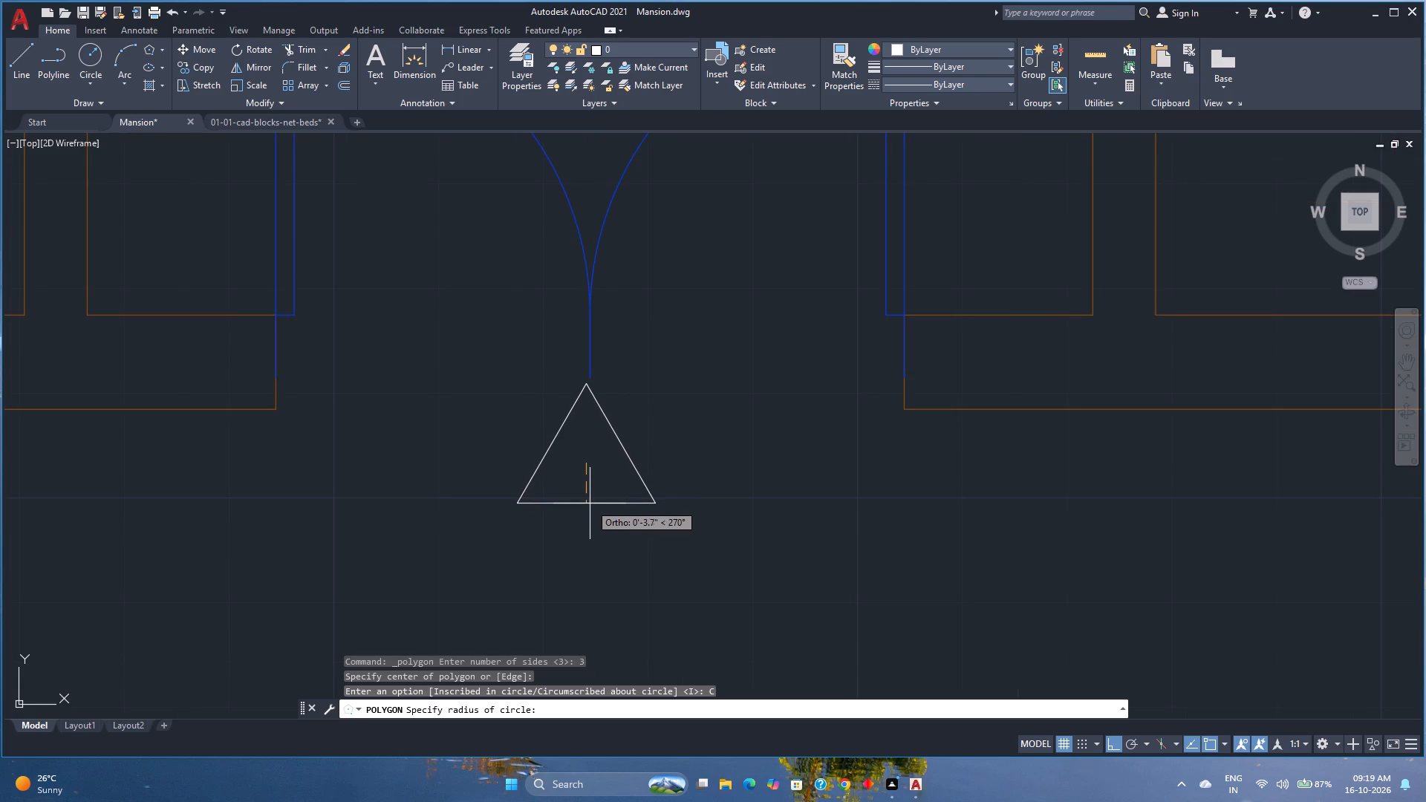
pyautogui.click(590, 503)
# Move the triangle by its apex onto the lower end of the double door's centre line.
pyautogui.click(588, 502)
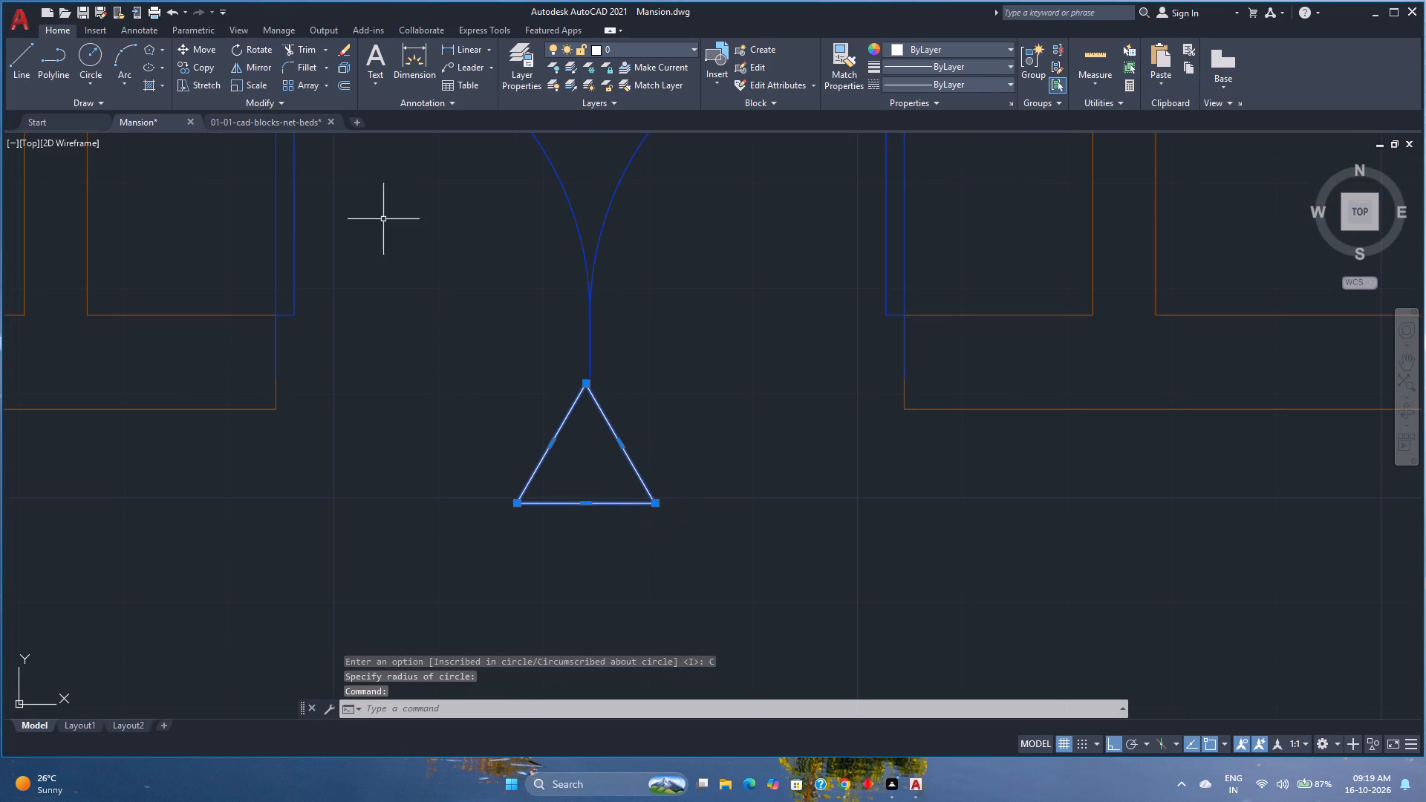
pyautogui.click(203, 49)
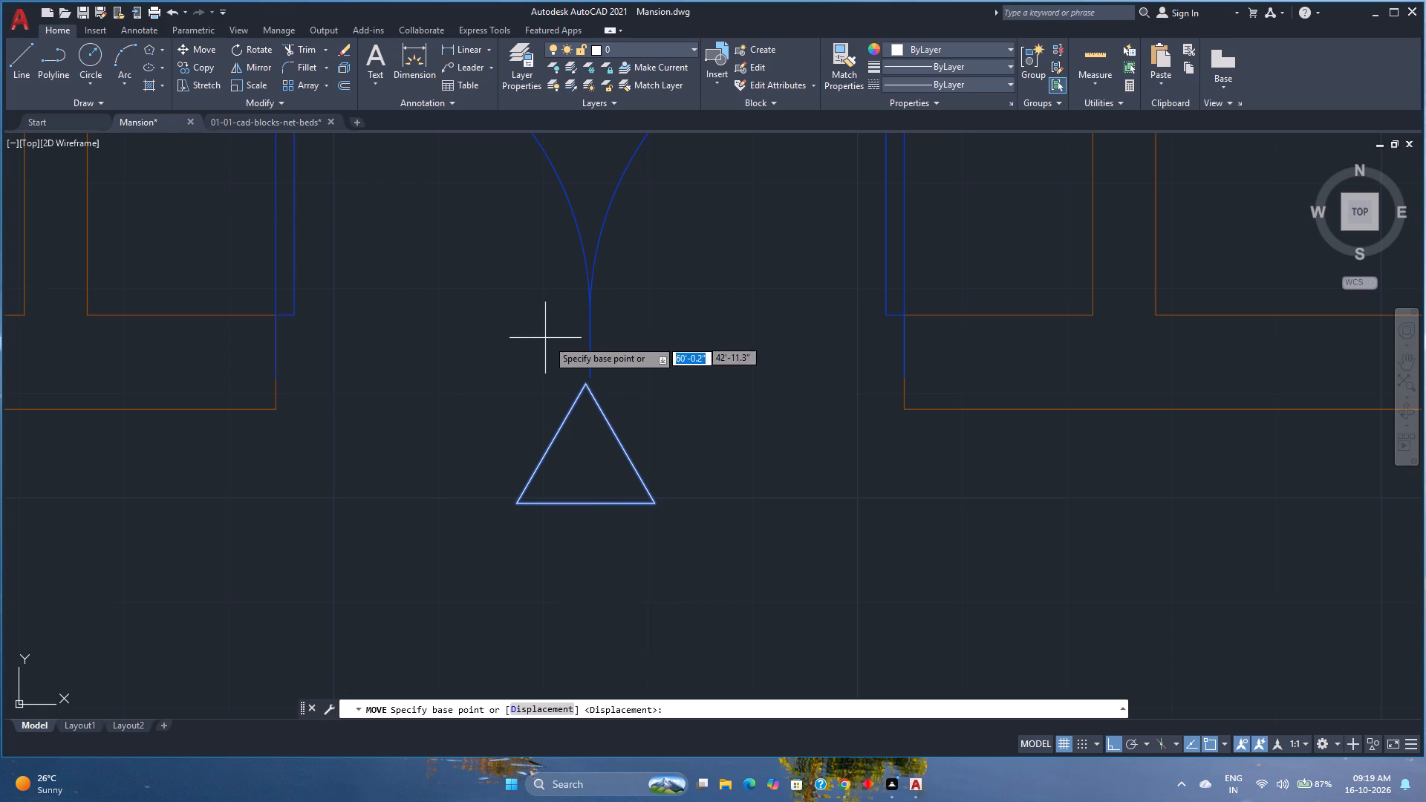
pyautogui.click(585, 385)
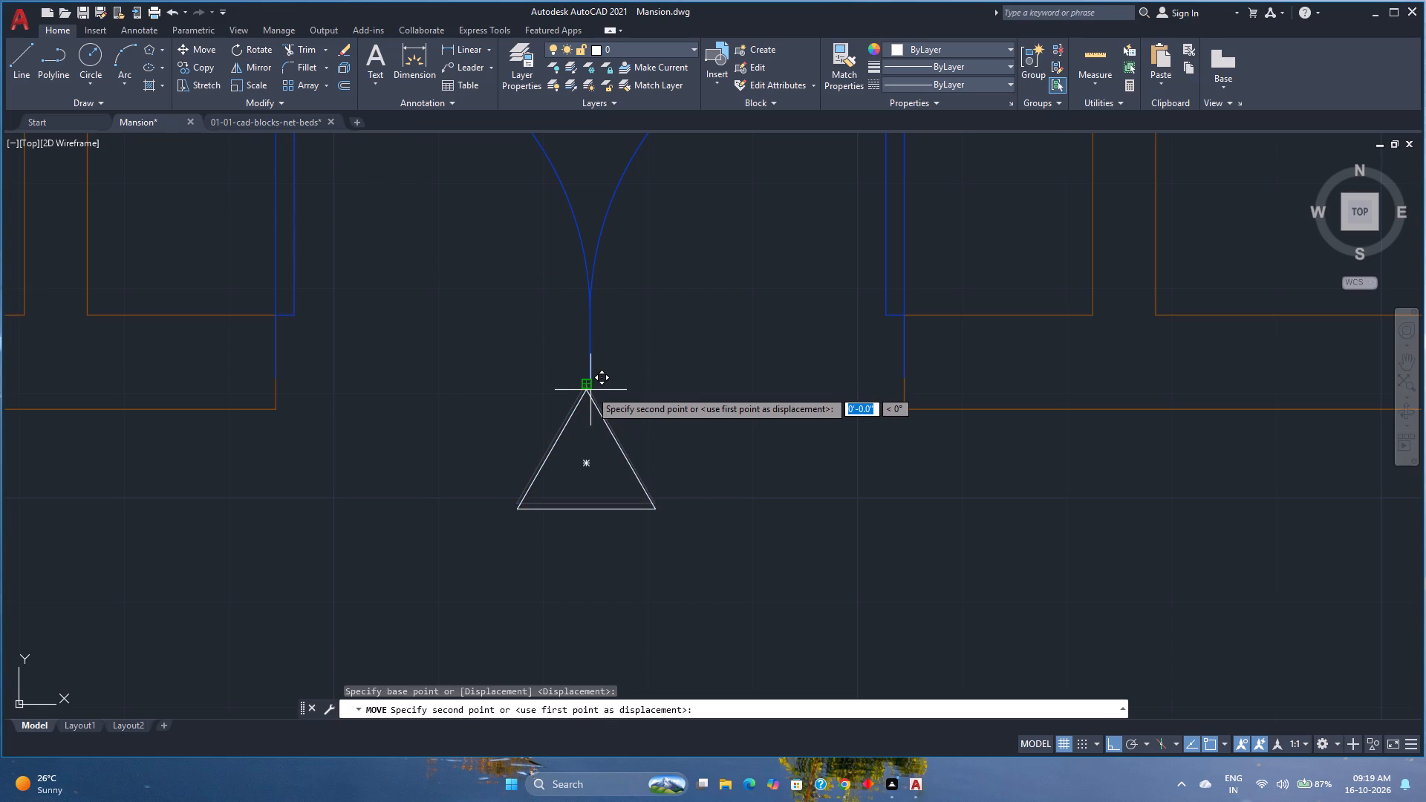
pyautogui.scroll(3, 589, 385)
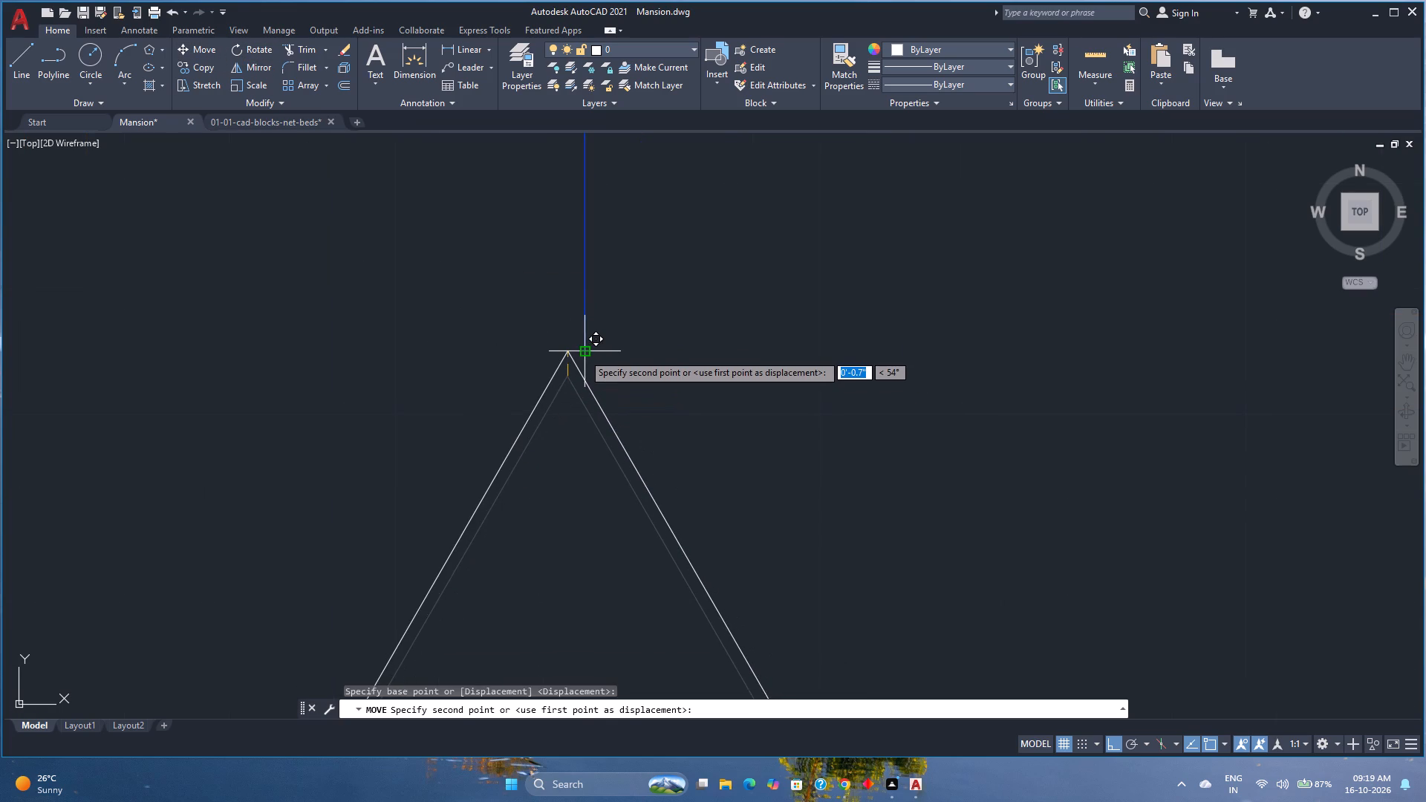
pyautogui.click(583, 353)
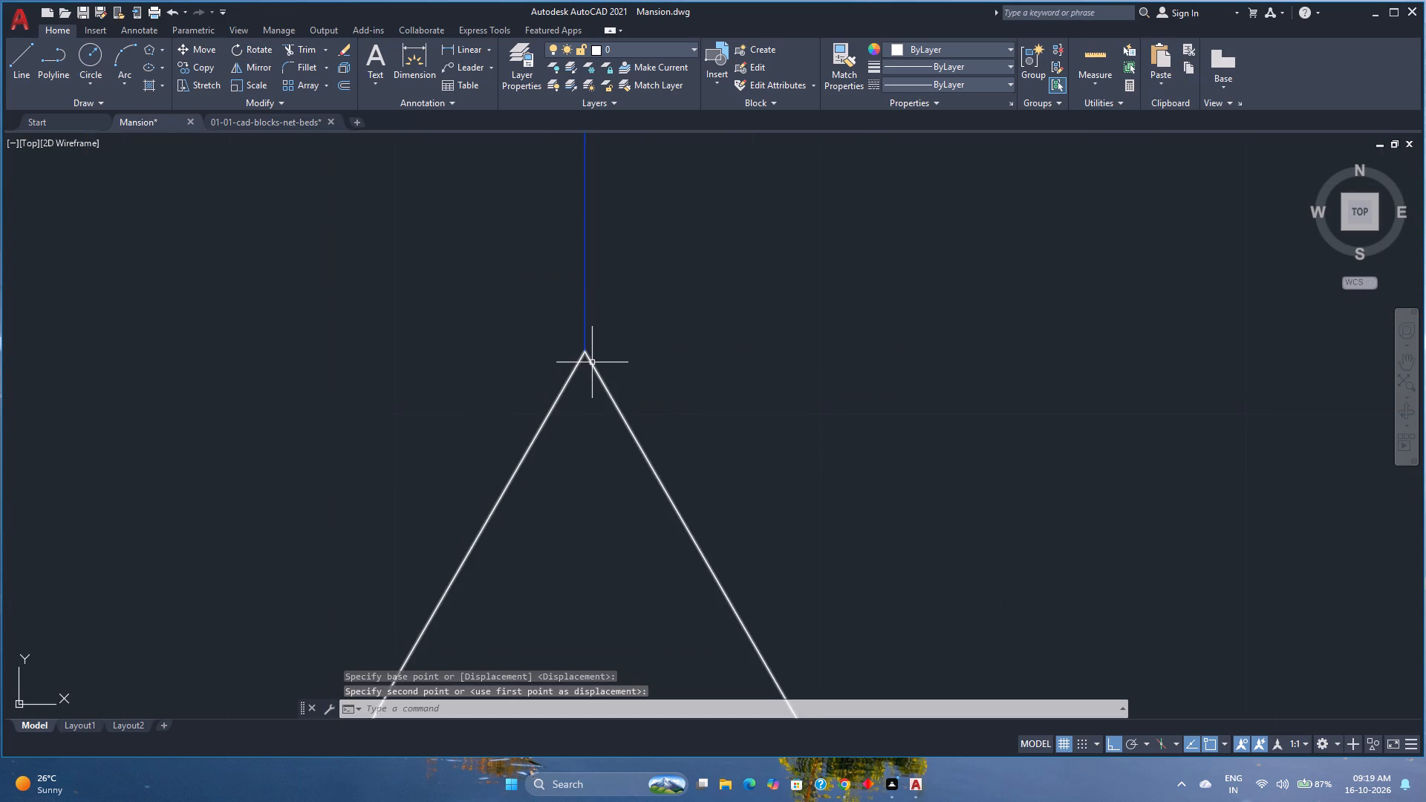
# Move the triangle straight down from its apex, leaving a small gap below the double door.
pyautogui.click(592, 362)
pyautogui.click(207, 45)
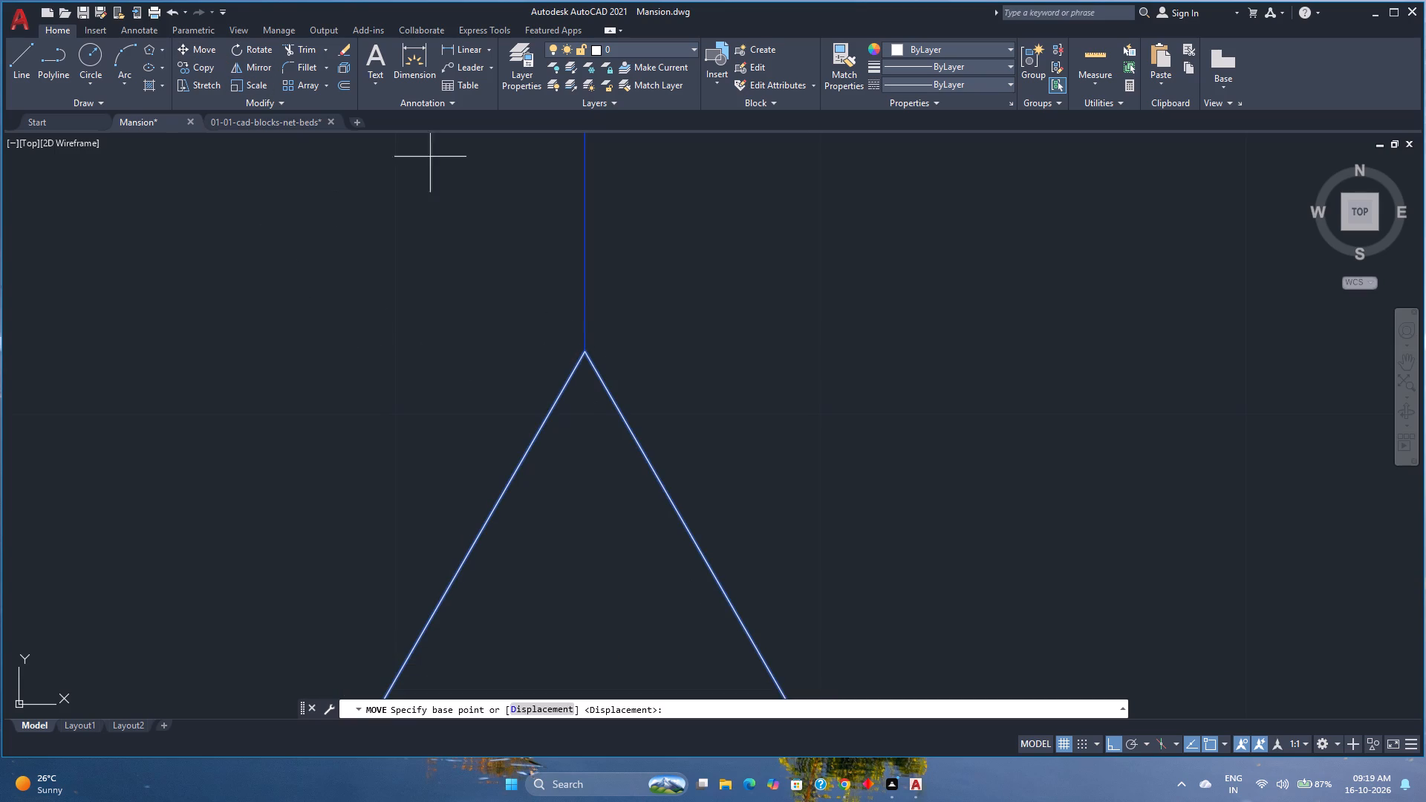
pyautogui.click(587, 354)
pyautogui.scroll(-3, 587, 354)
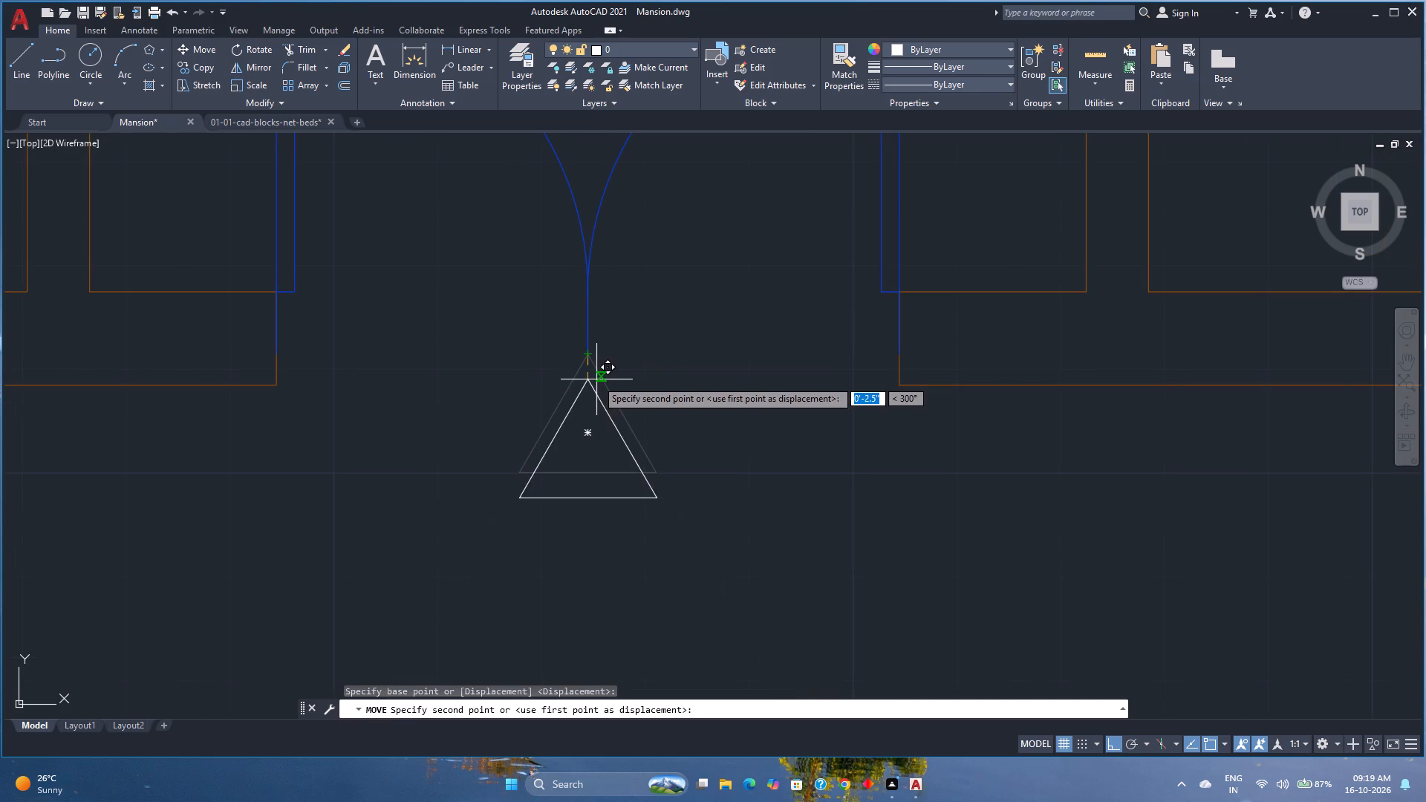
pyautogui.click(590, 405)
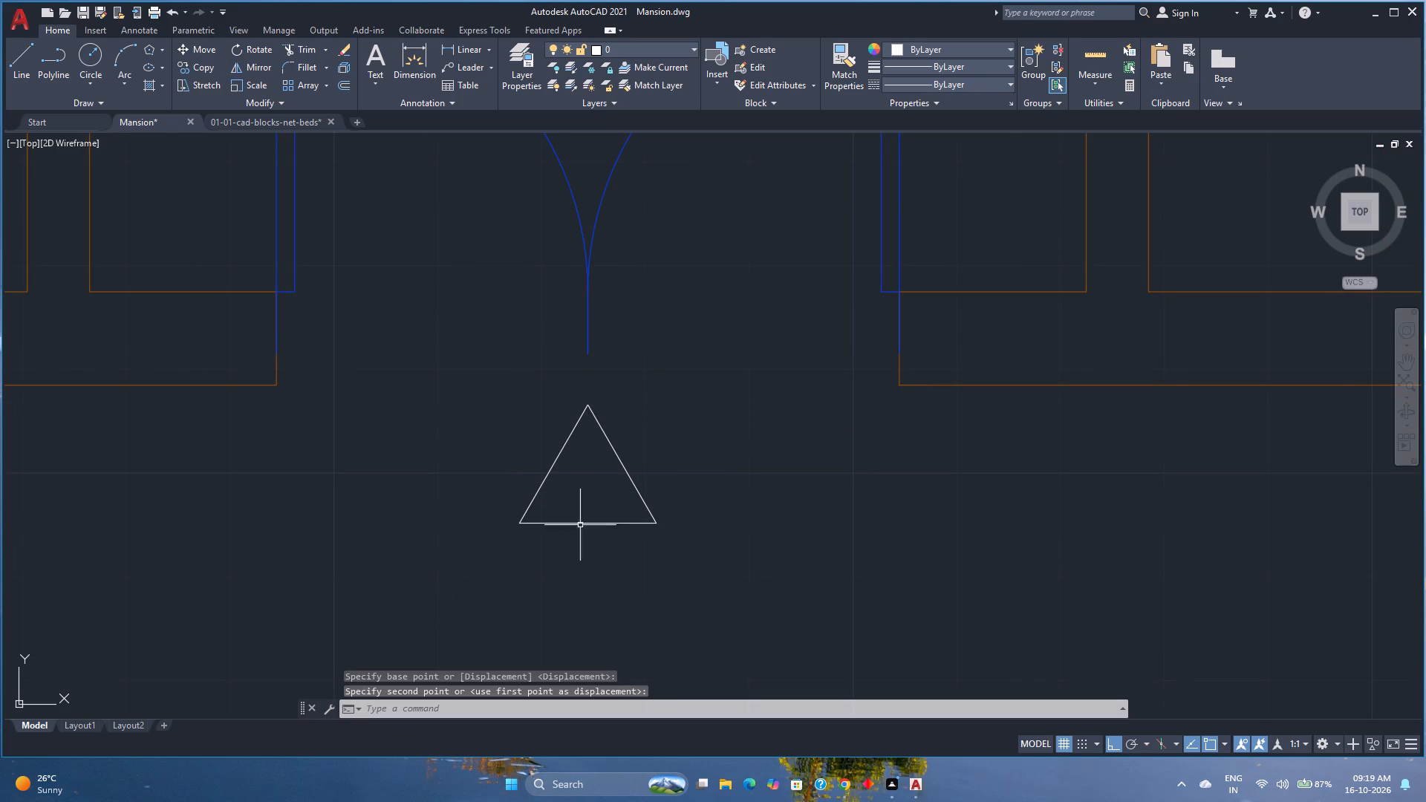
# Flatten the triangle by stretching its base midpoint up about 4" toward the apex.
pyautogui.click(595, 525)
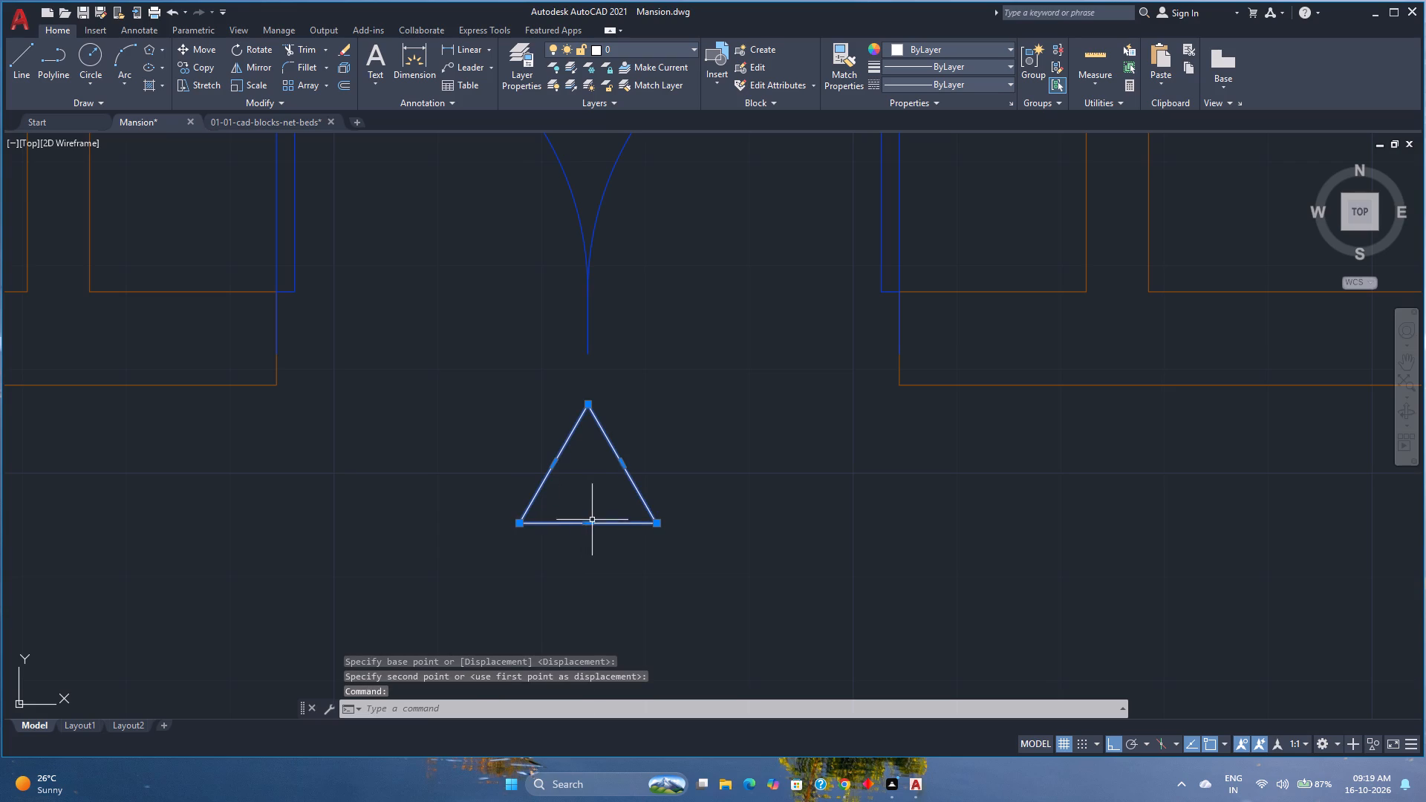
pyautogui.click(590, 523)
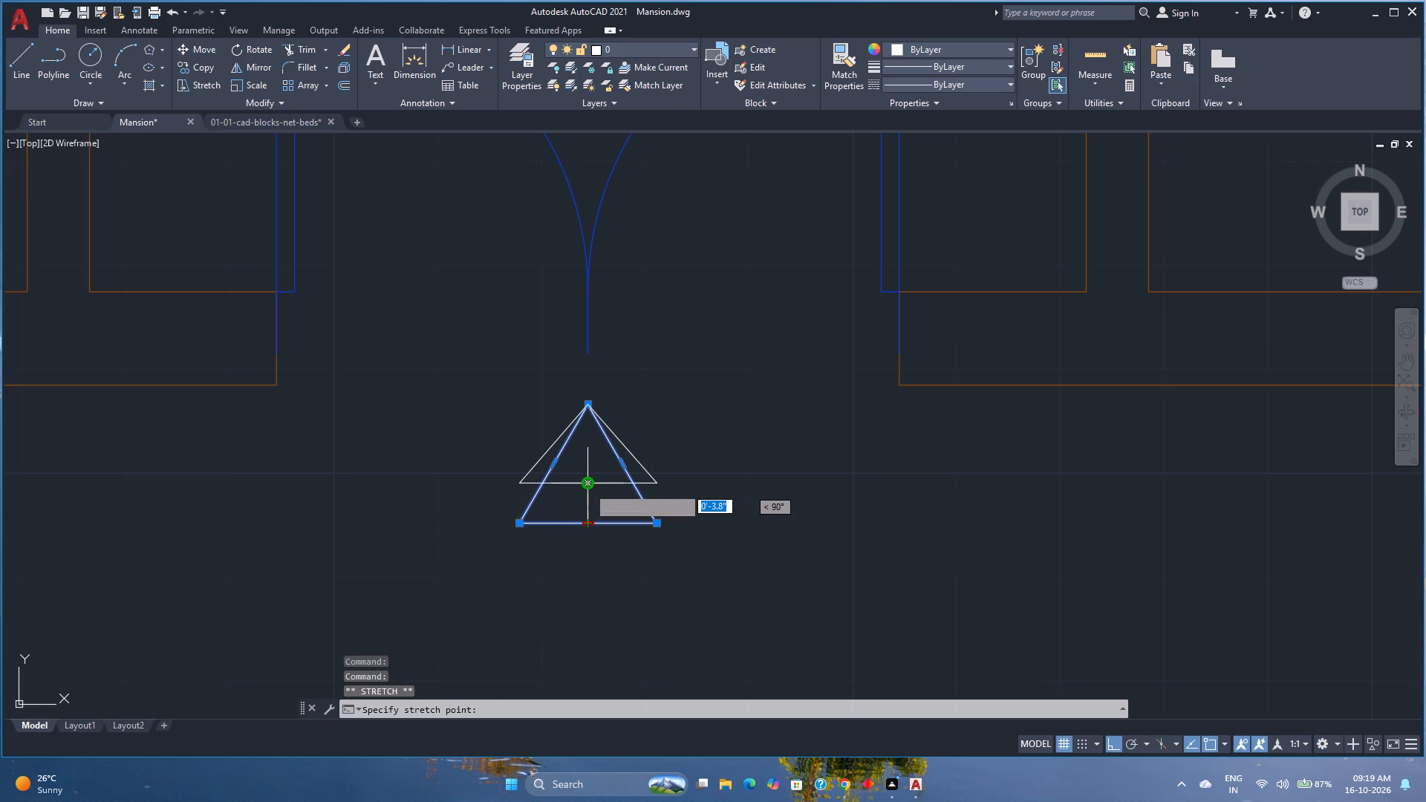
pyautogui.click(588, 484)
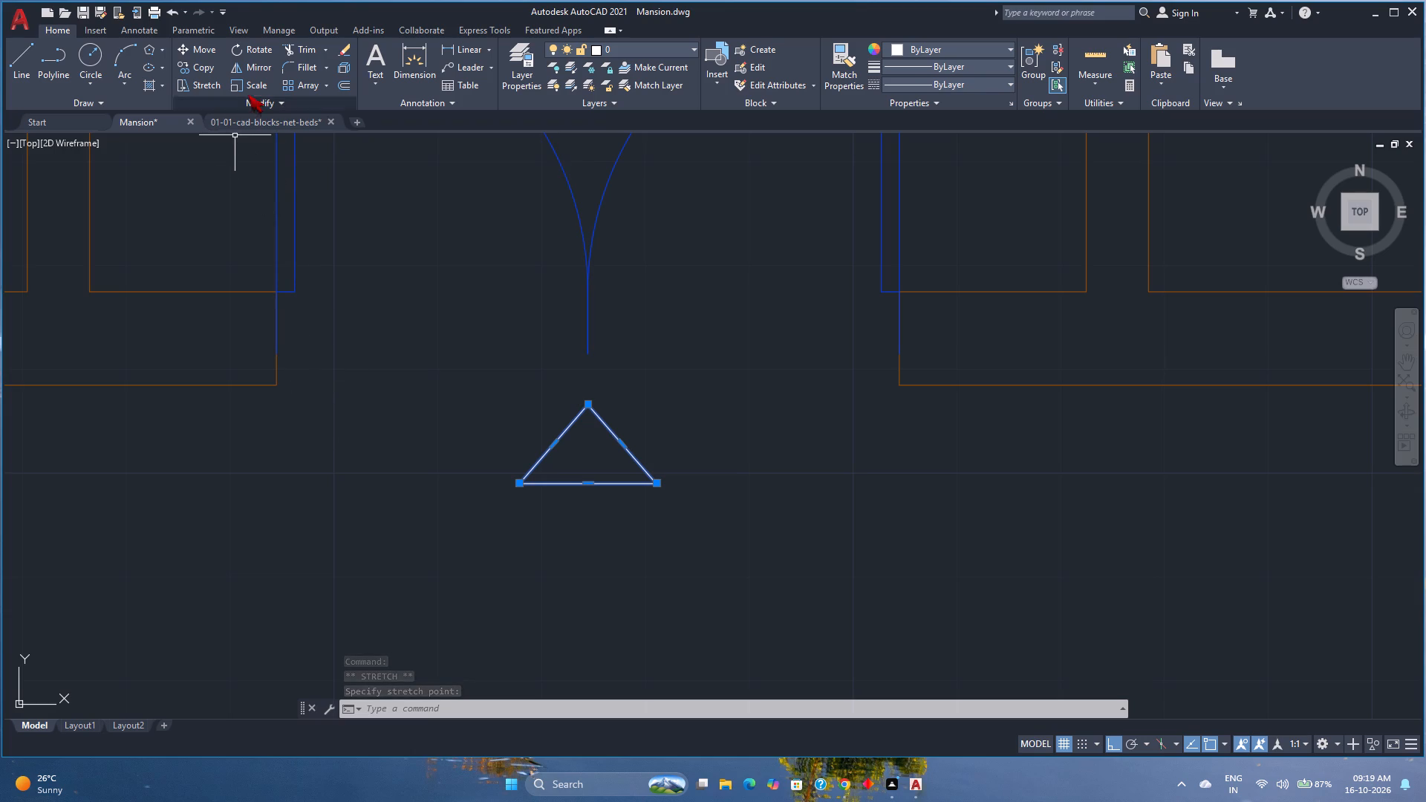
# Copy the flattened triangle straight down to make a second marker directly below the first.
pyautogui.click(206, 65)
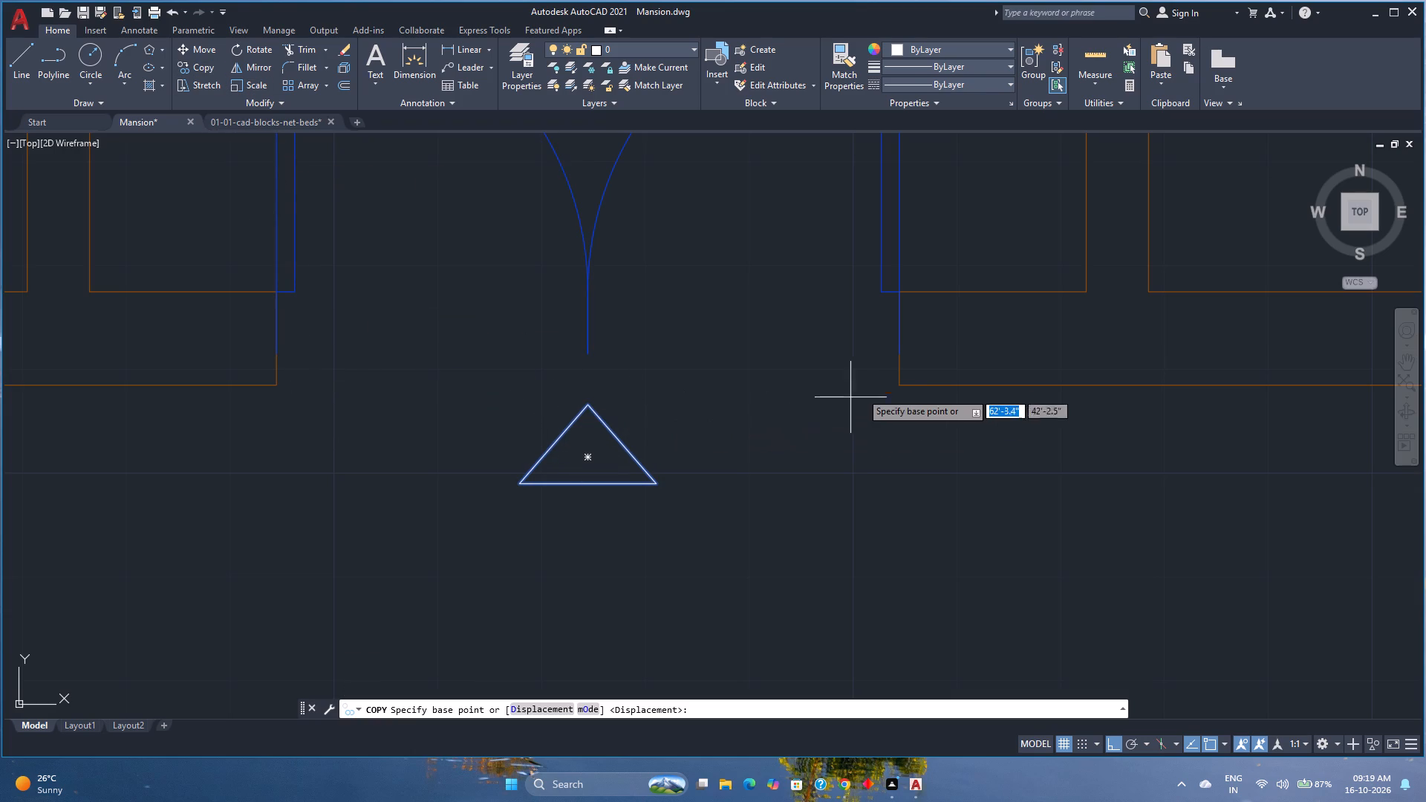
pyautogui.click(900, 383)
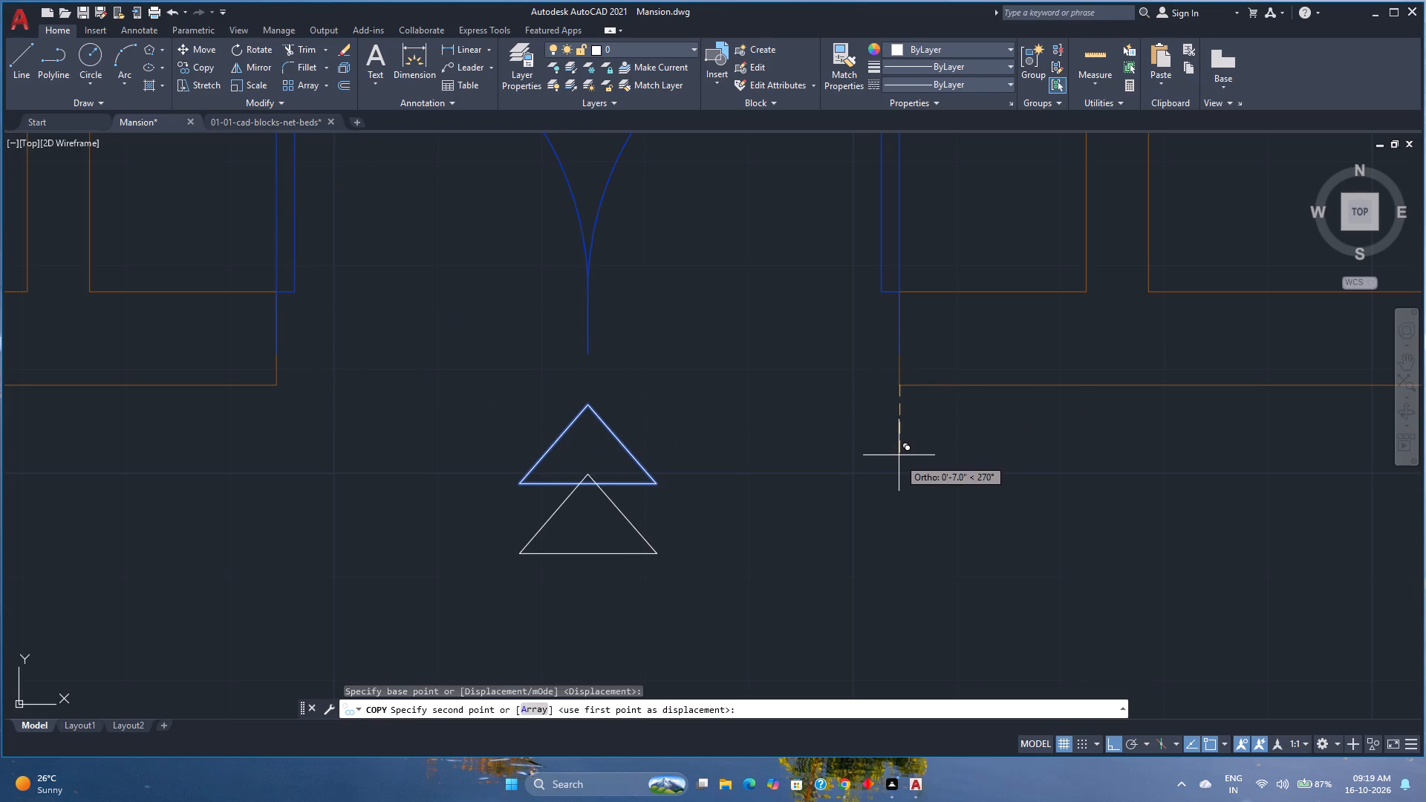
pyautogui.click(901, 477)
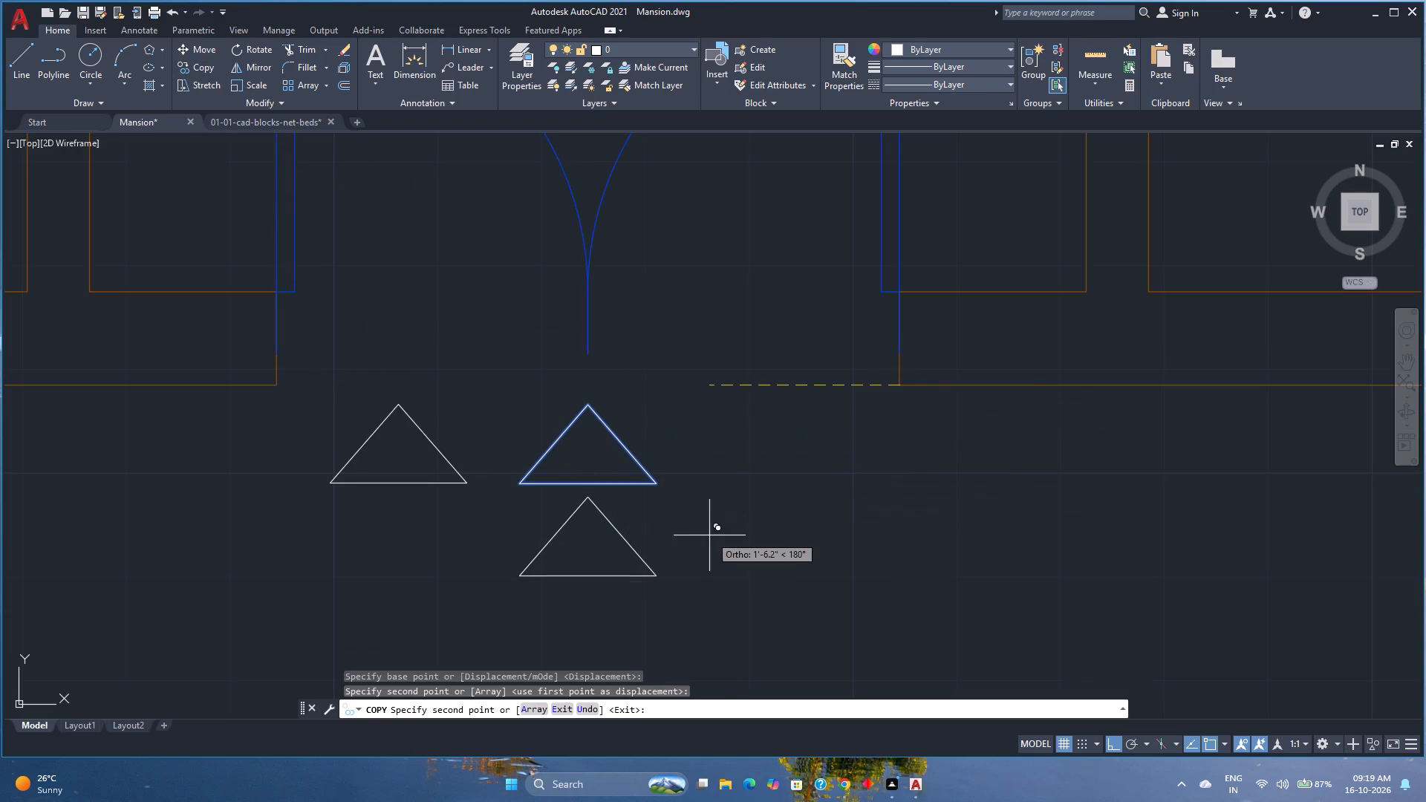
pyautogui.press('Escape')
# Draw a 5'-9" vertical line from the front wall, aligned with the hall's left wall, to the outer boundary.
pyautogui.scroll(-3, 714, 535)
pyautogui.scroll(-1, 774, 542)
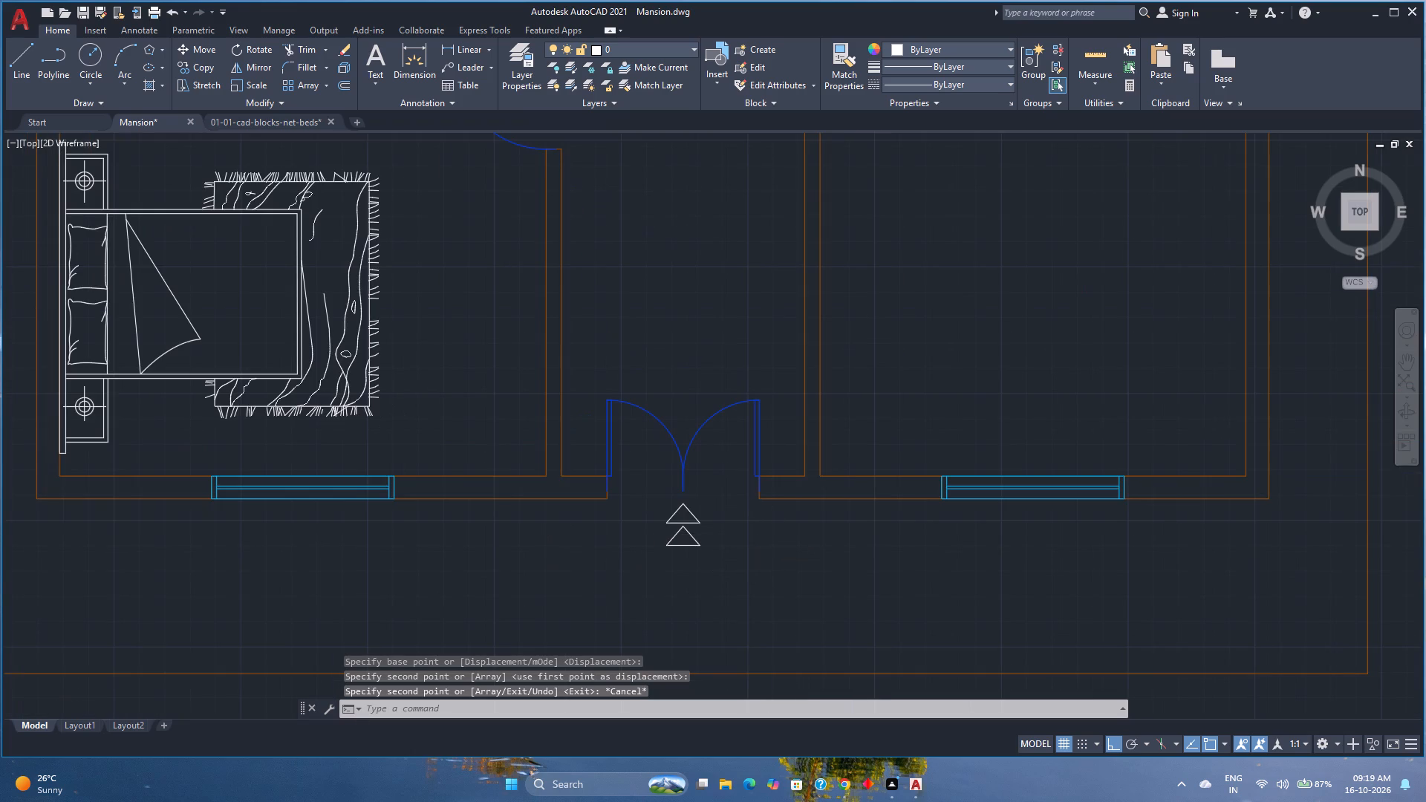
pyautogui.moveTo(774, 542); pyautogui.dragTo(610, 556, button='middle')
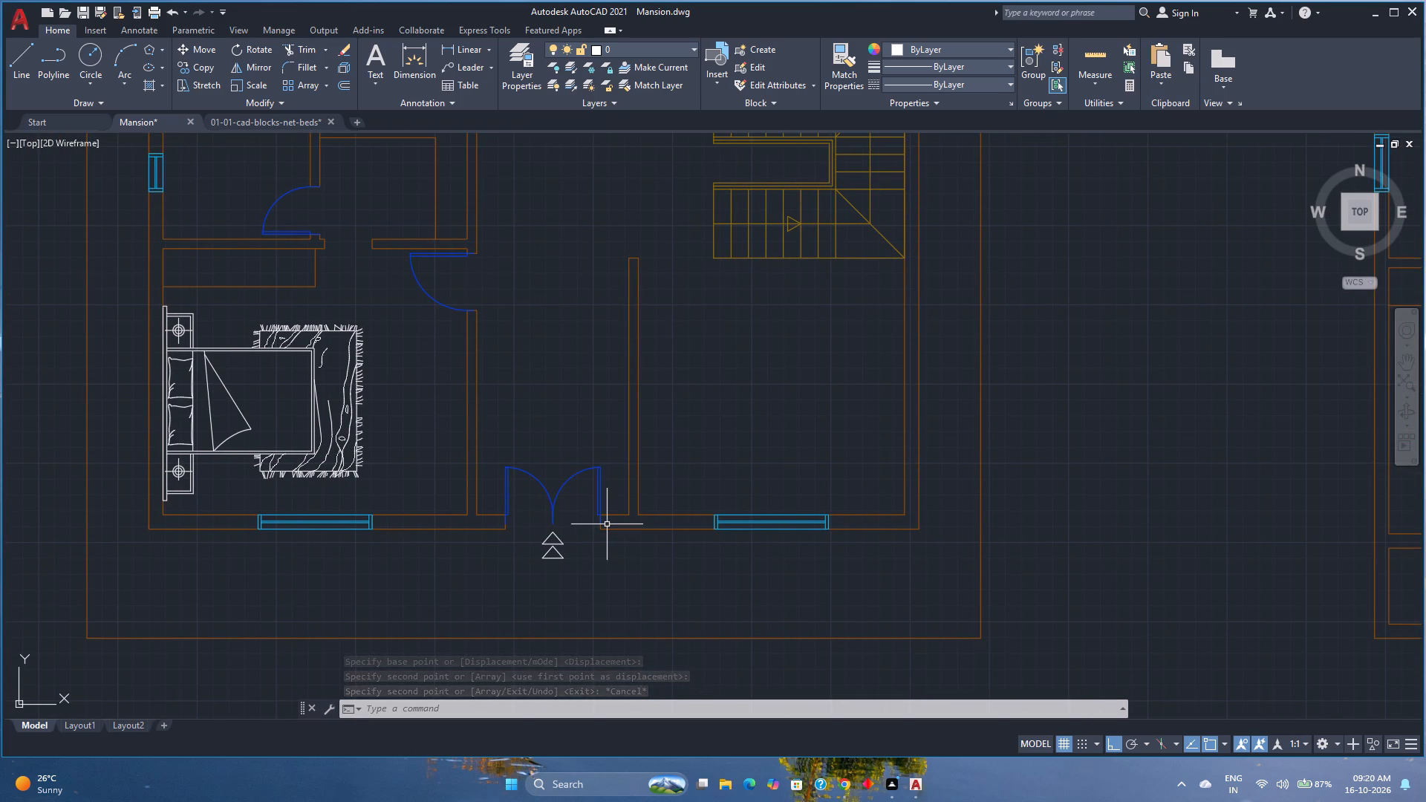
pyautogui.moveTo(607, 524); pyautogui.dragTo(619, 472, button='middle')
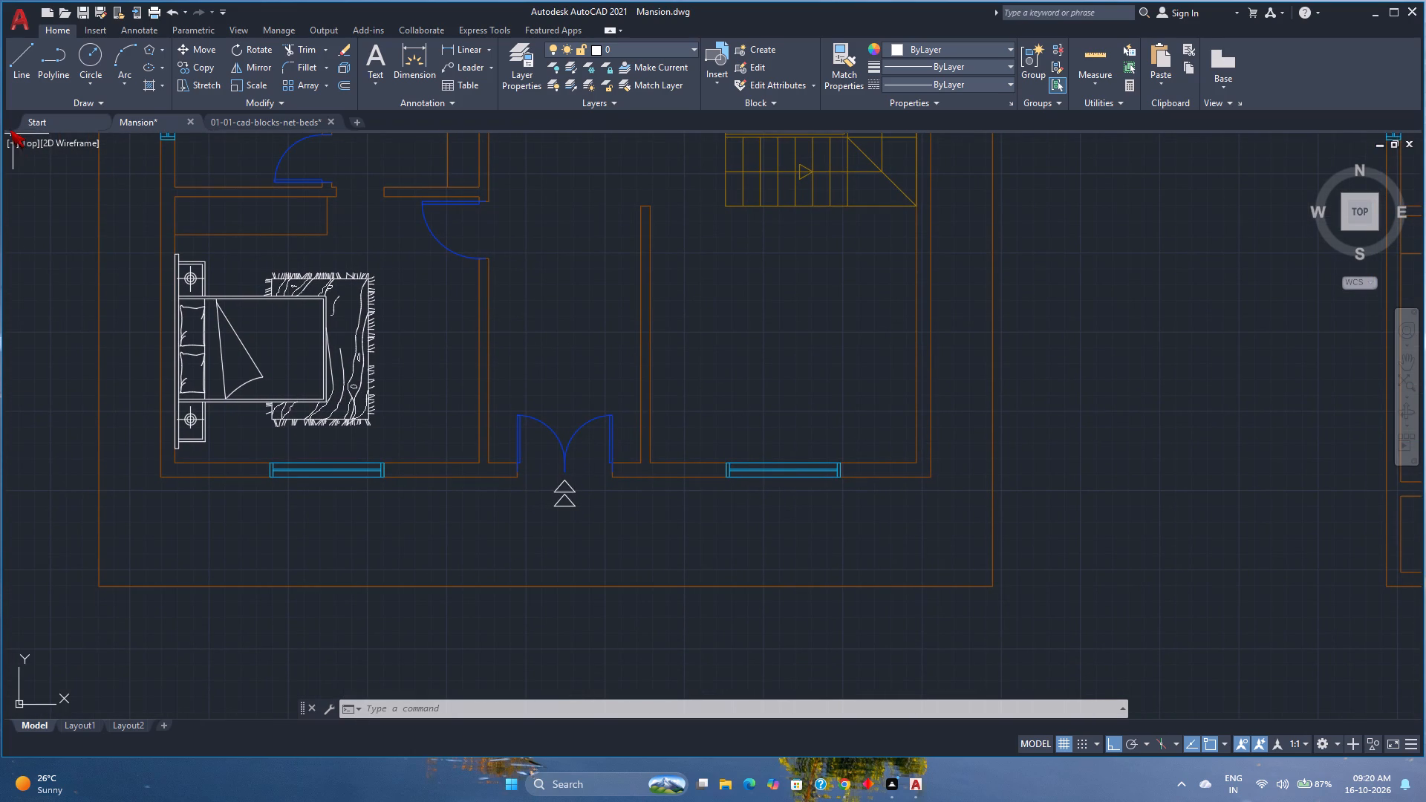
pyautogui.click(29, 68)
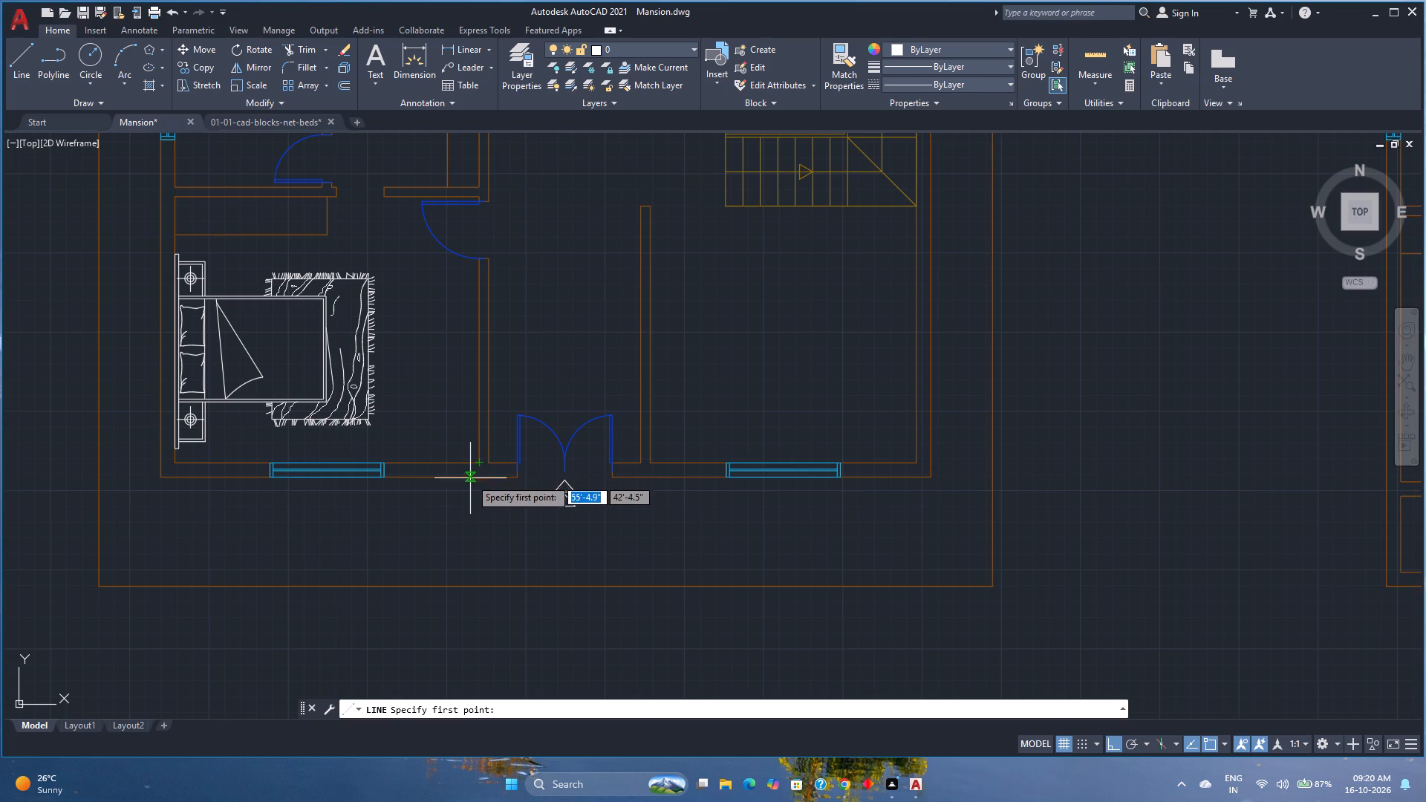
pyautogui.click(479, 482)
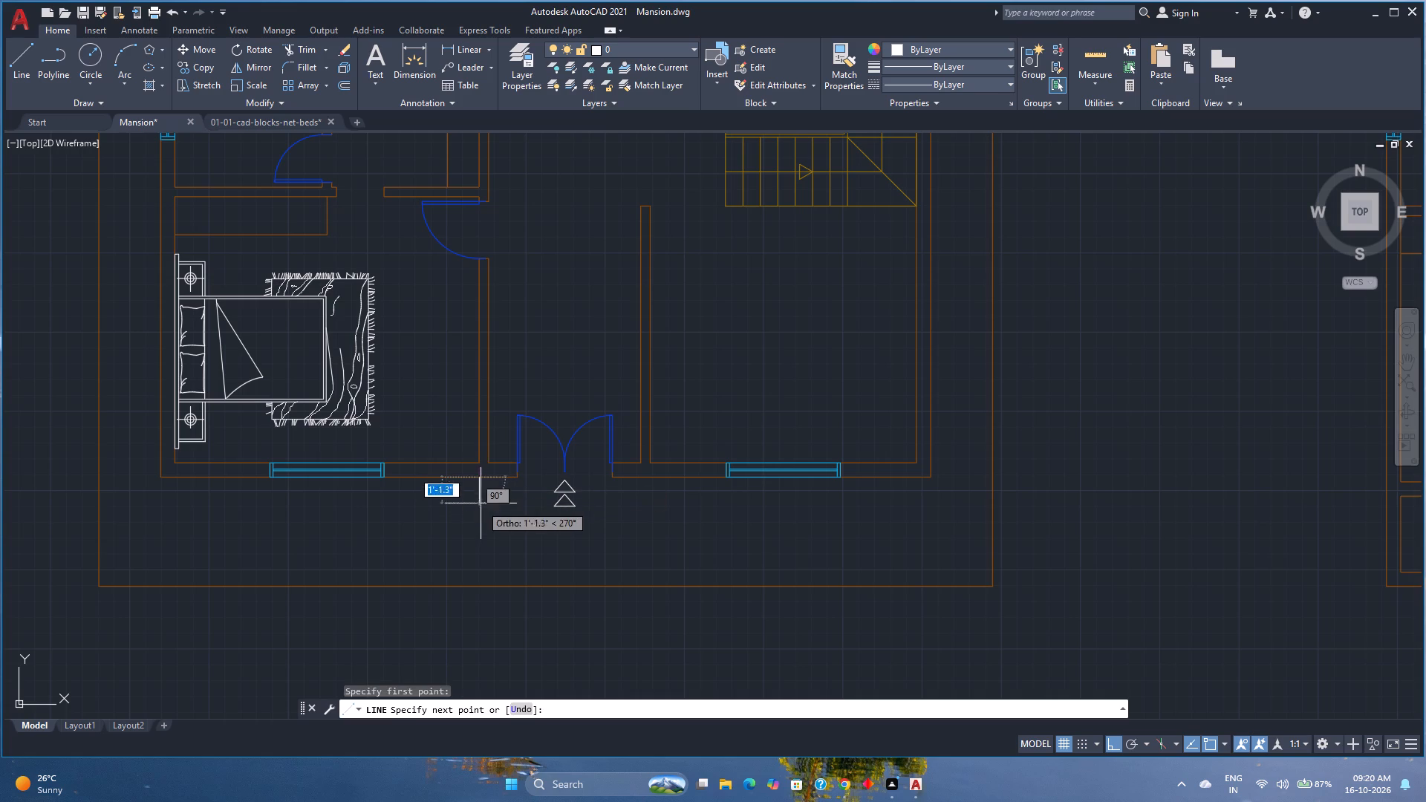
pyautogui.click(482, 585)
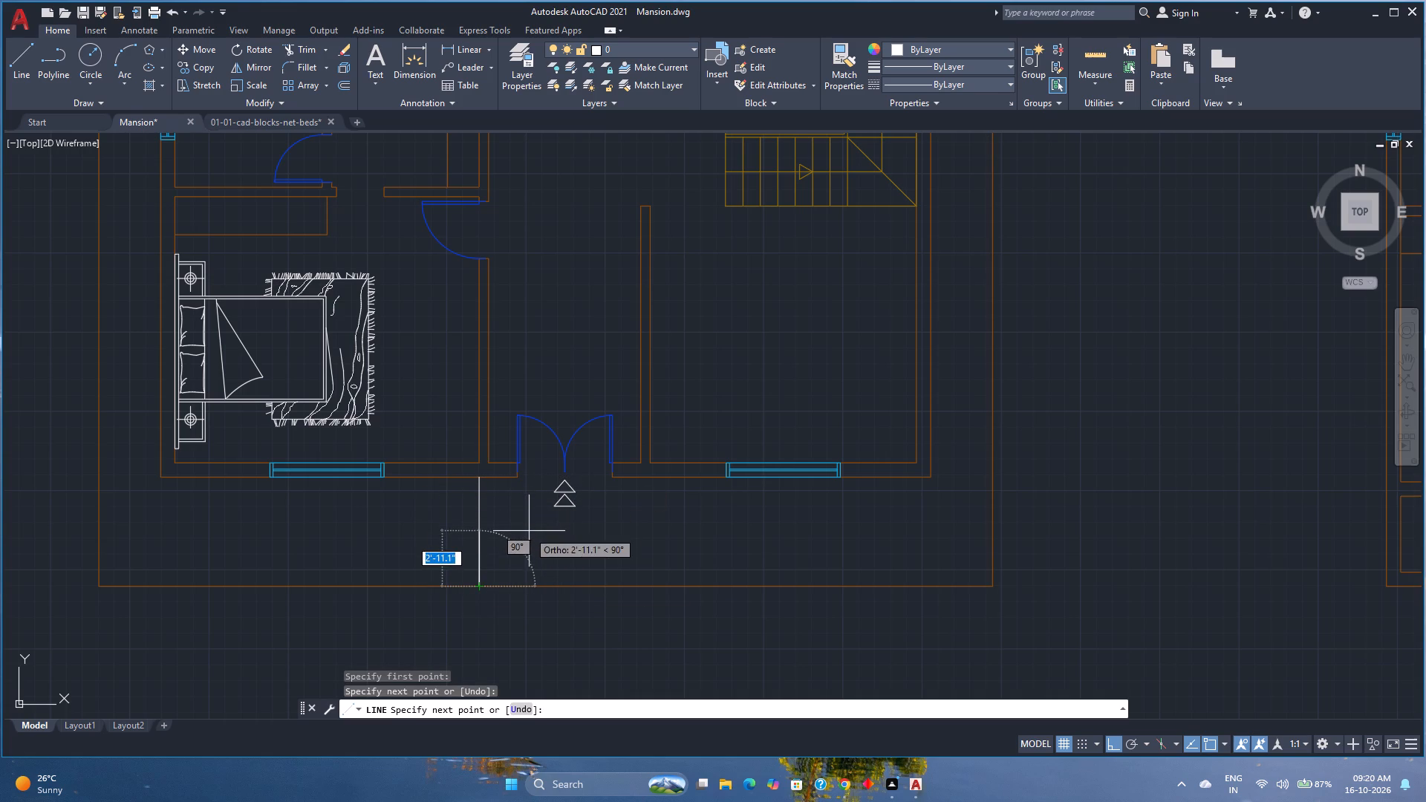
pyautogui.press('Escape')
# Draw a matching 5'-9" vertical line from the front wall, aligned with the hall's right wall, to the outer boundary.
pyautogui.press('space')
pyautogui.scroll(1, 660, 466)
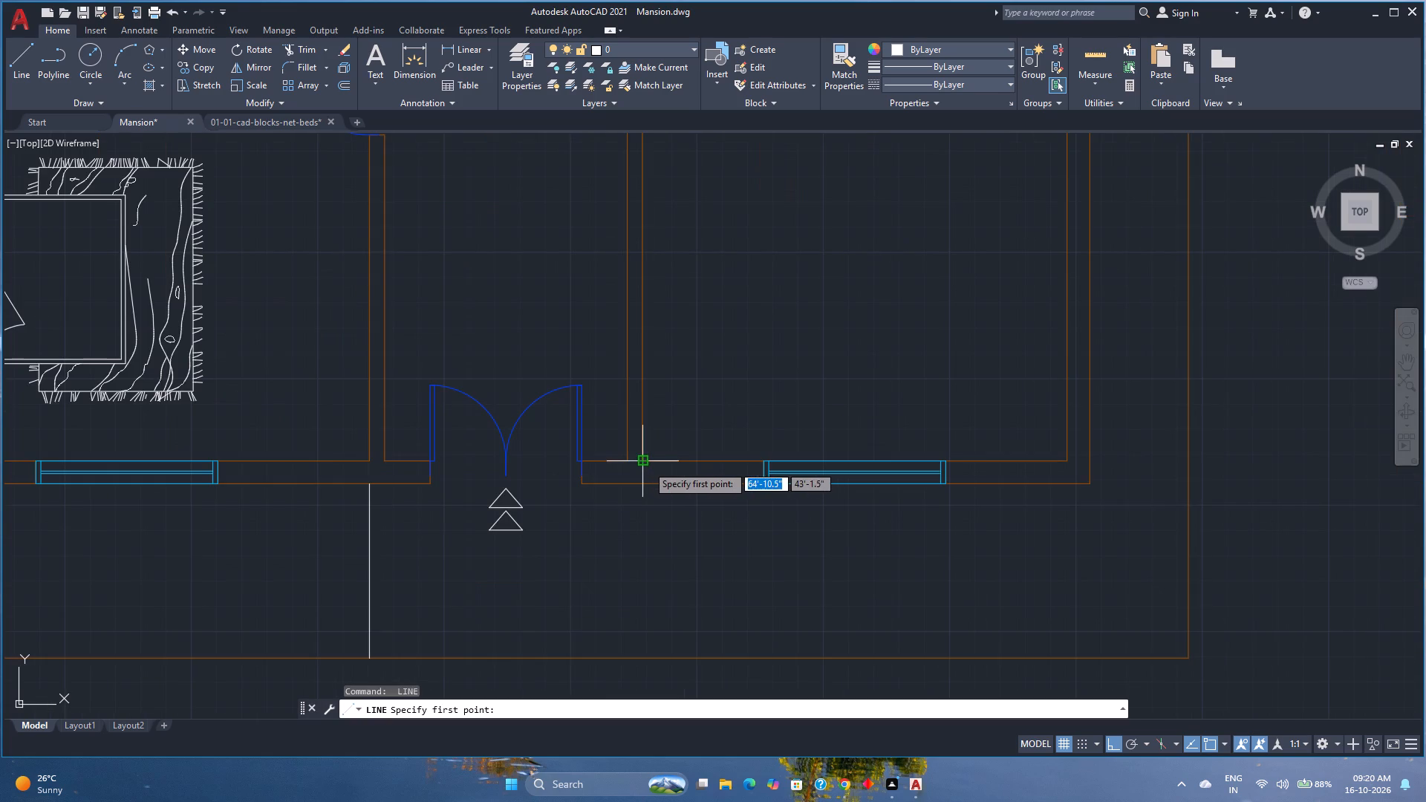
pyautogui.click(645, 484)
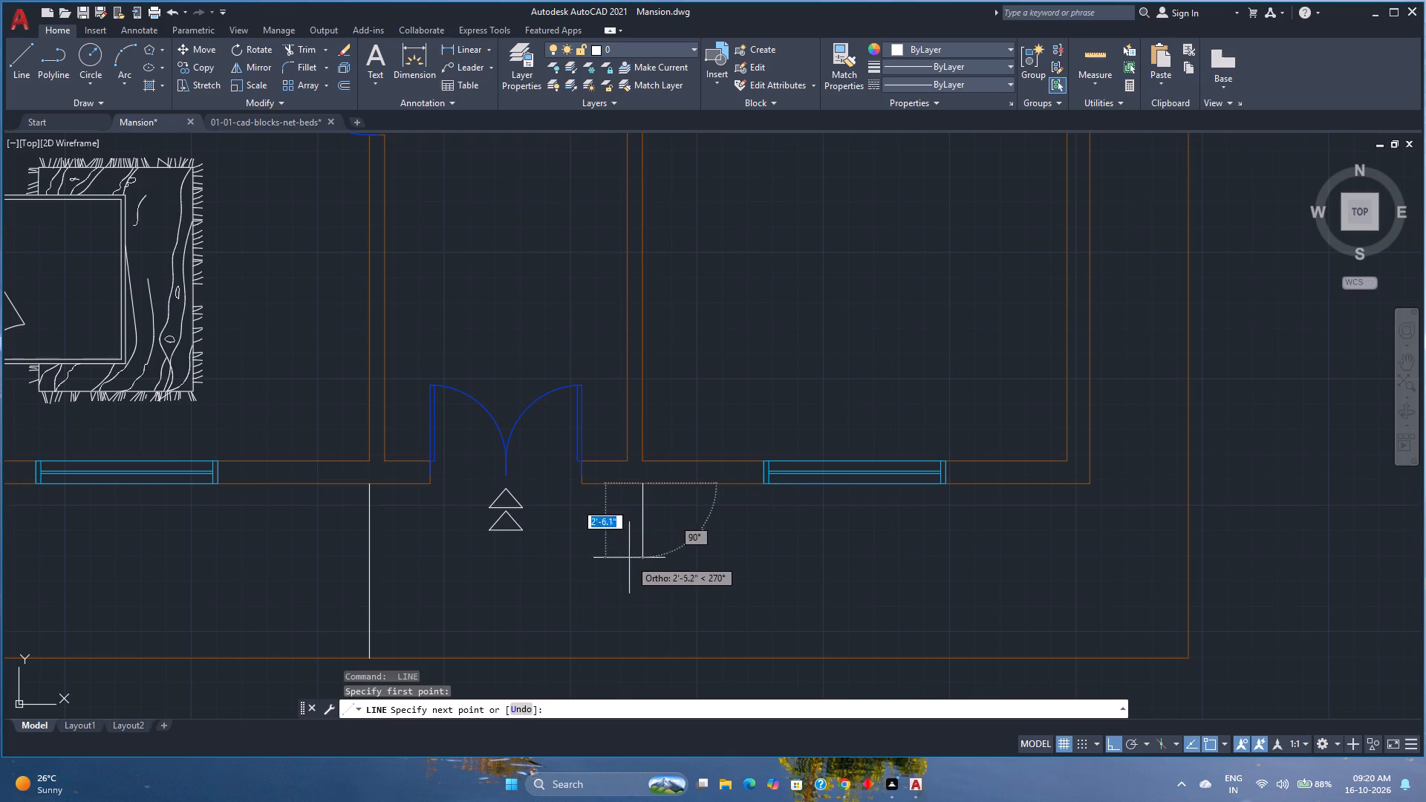
pyautogui.click(641, 656)
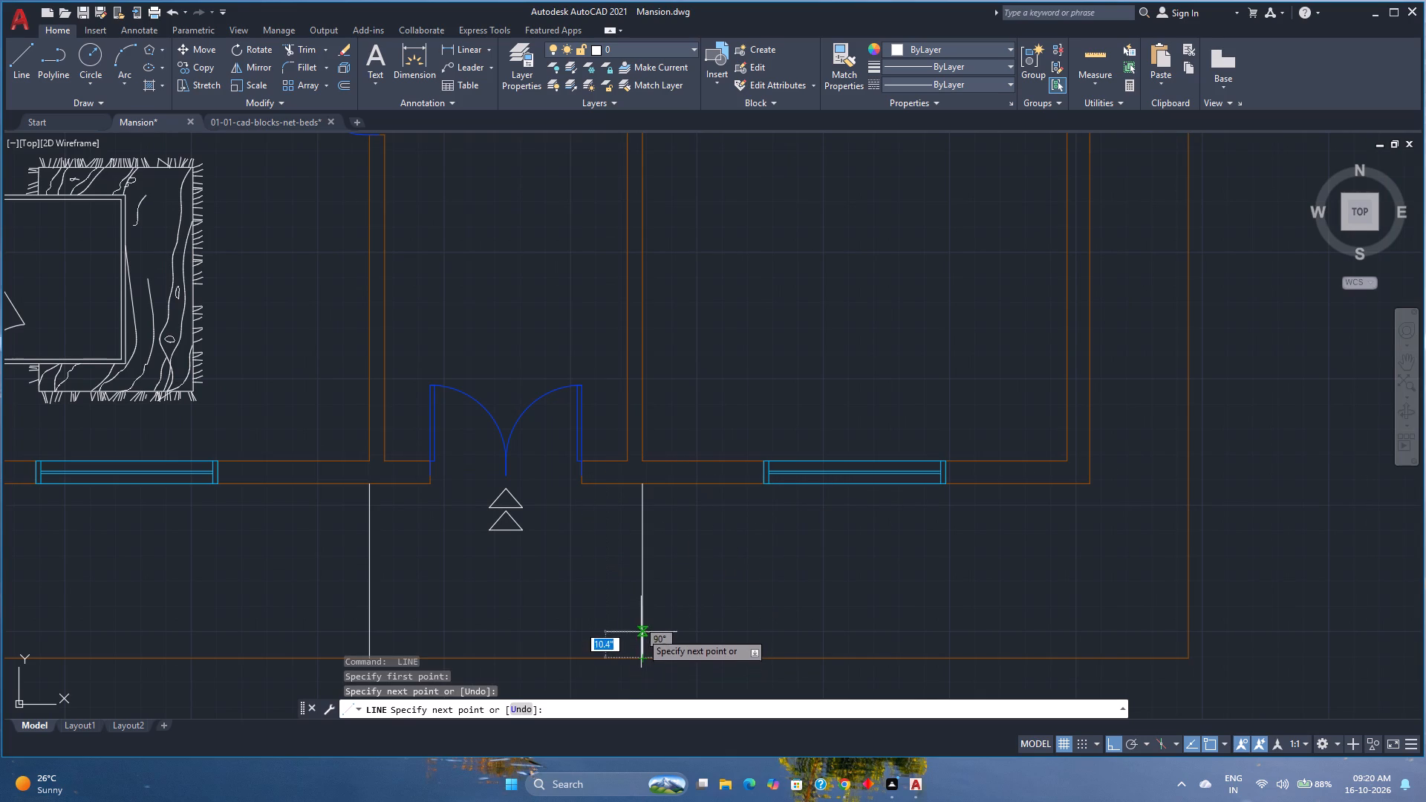
pyautogui.hotkey('ctrl', 'z')
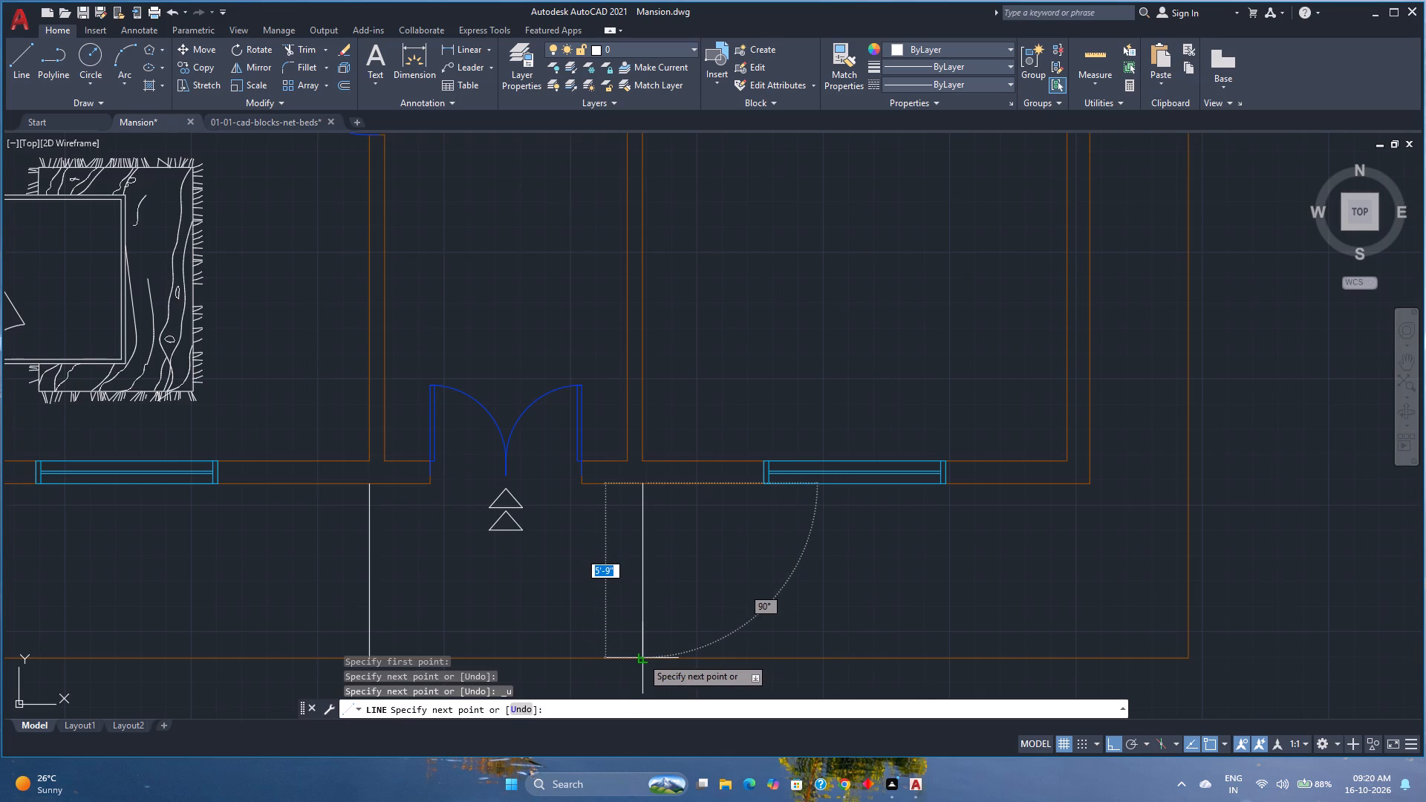
pyautogui.click(642, 657)
pyautogui.press('Escape')
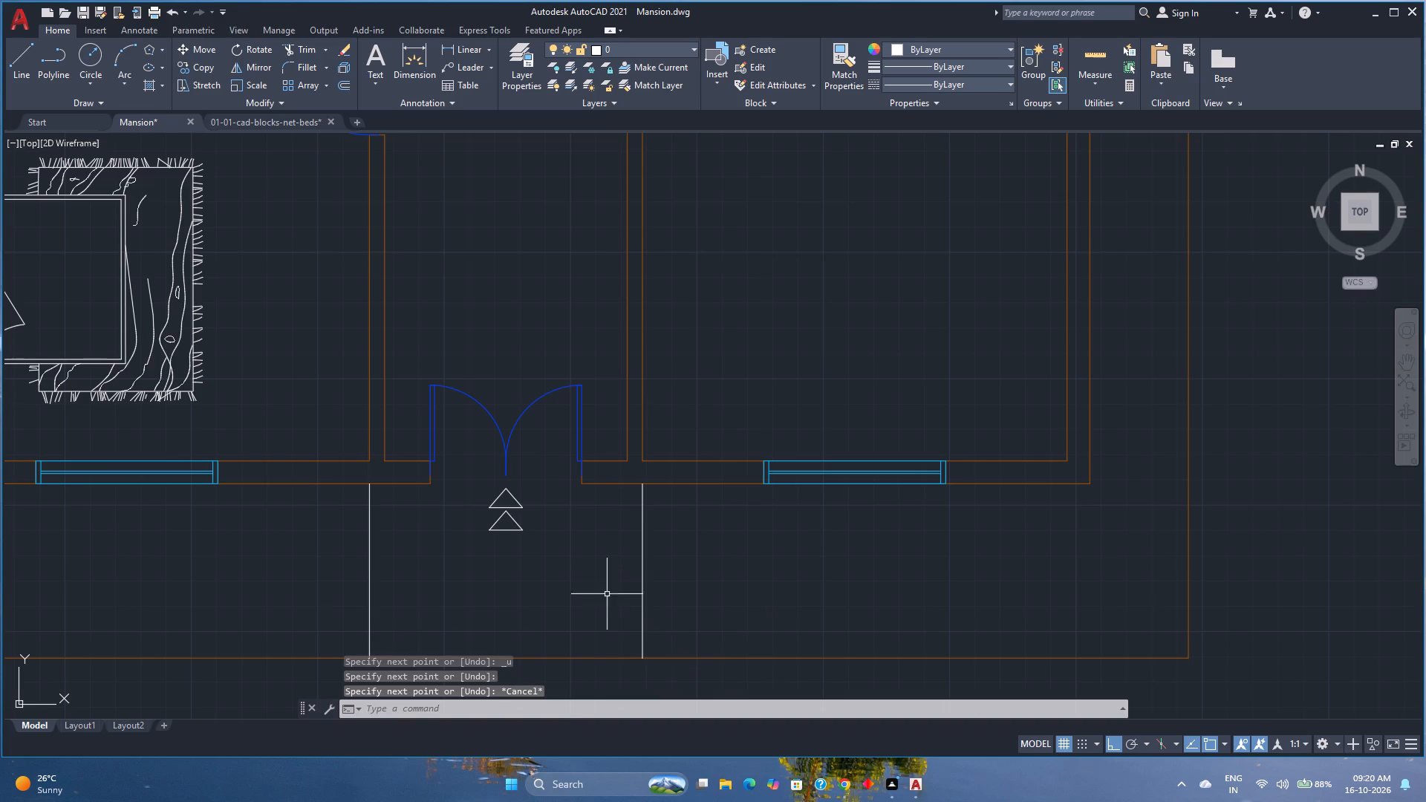
# Move the left entrance line 9" to the left, away from the double door.
pyautogui.click(443, 576)
pyautogui.click(313, 573)
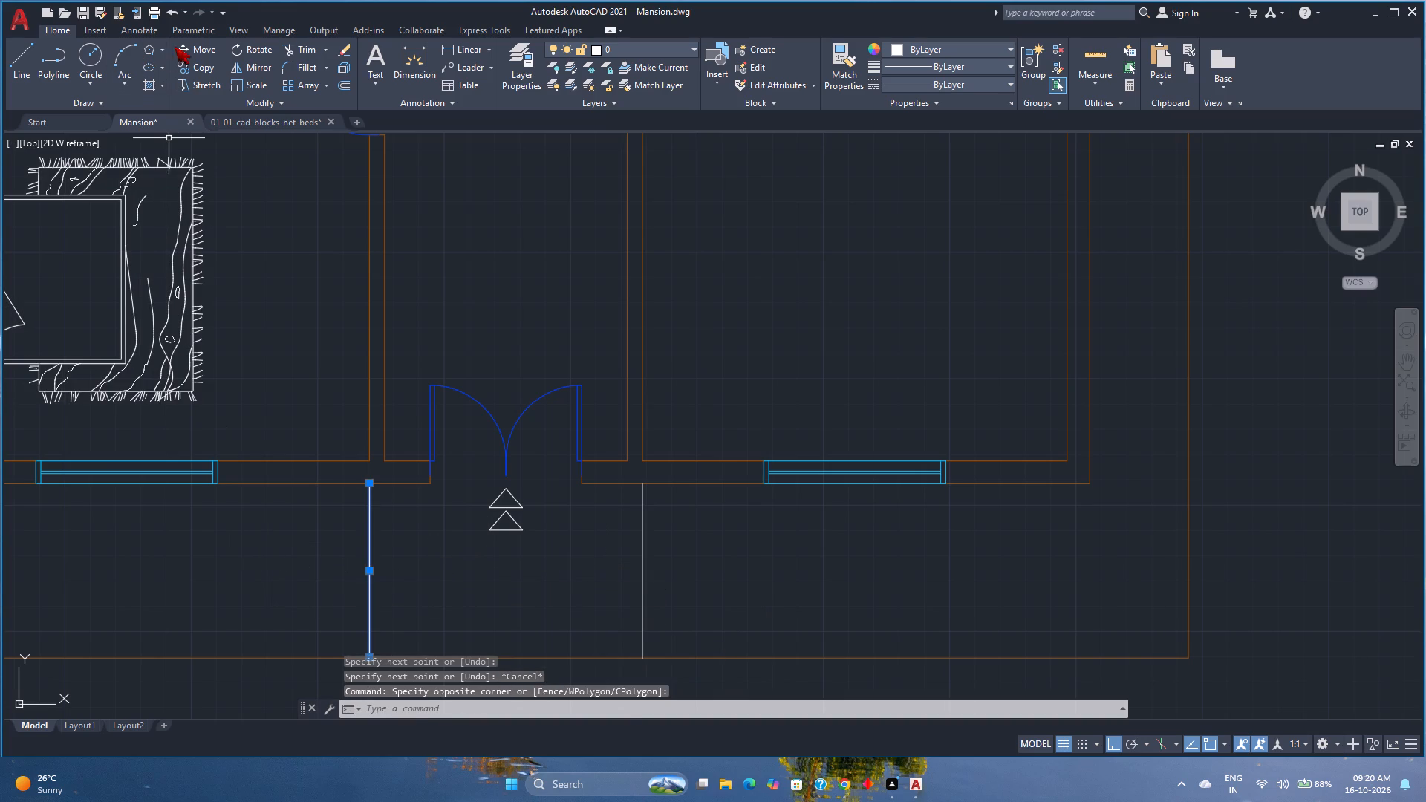
pyautogui.click(189, 46)
pyautogui.click(369, 463)
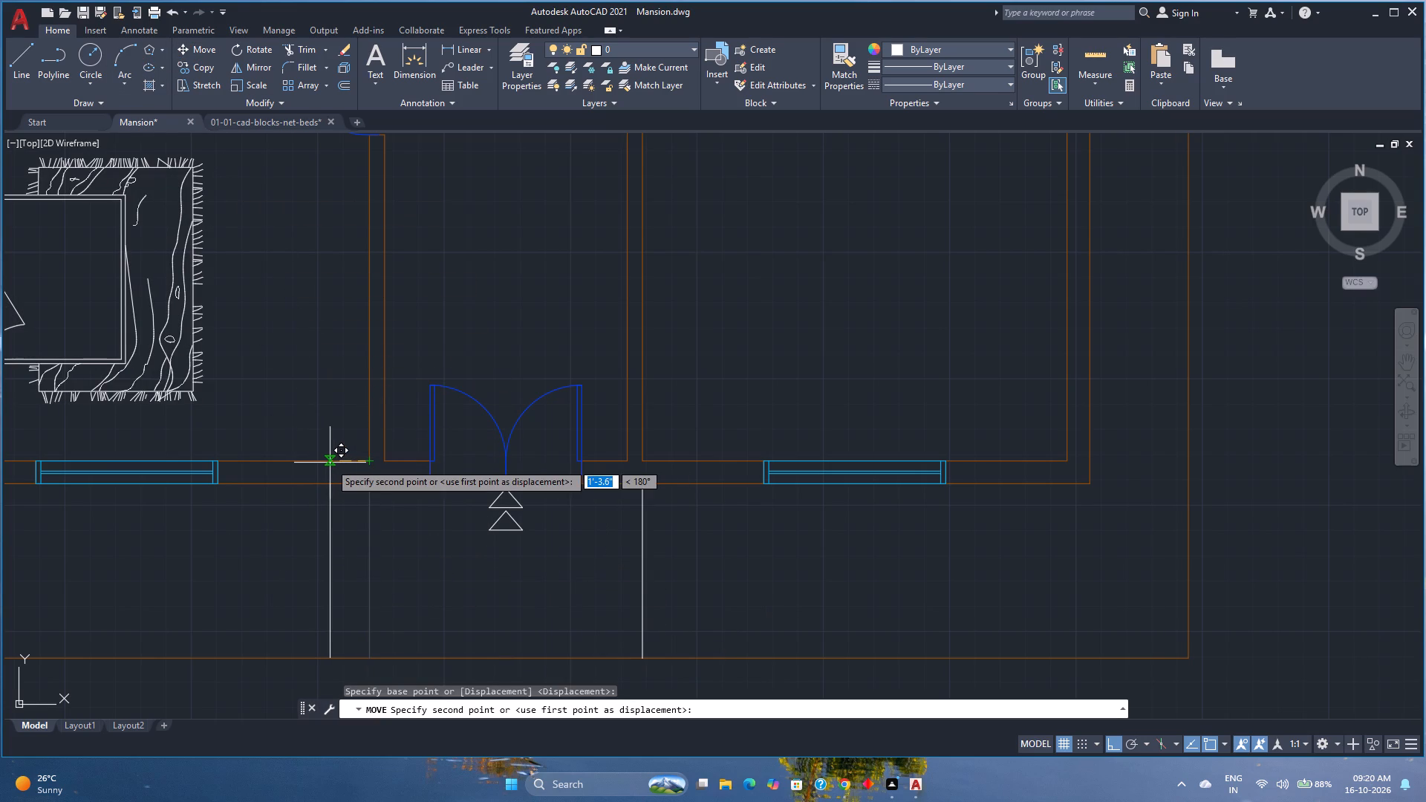
pyautogui.press('9')
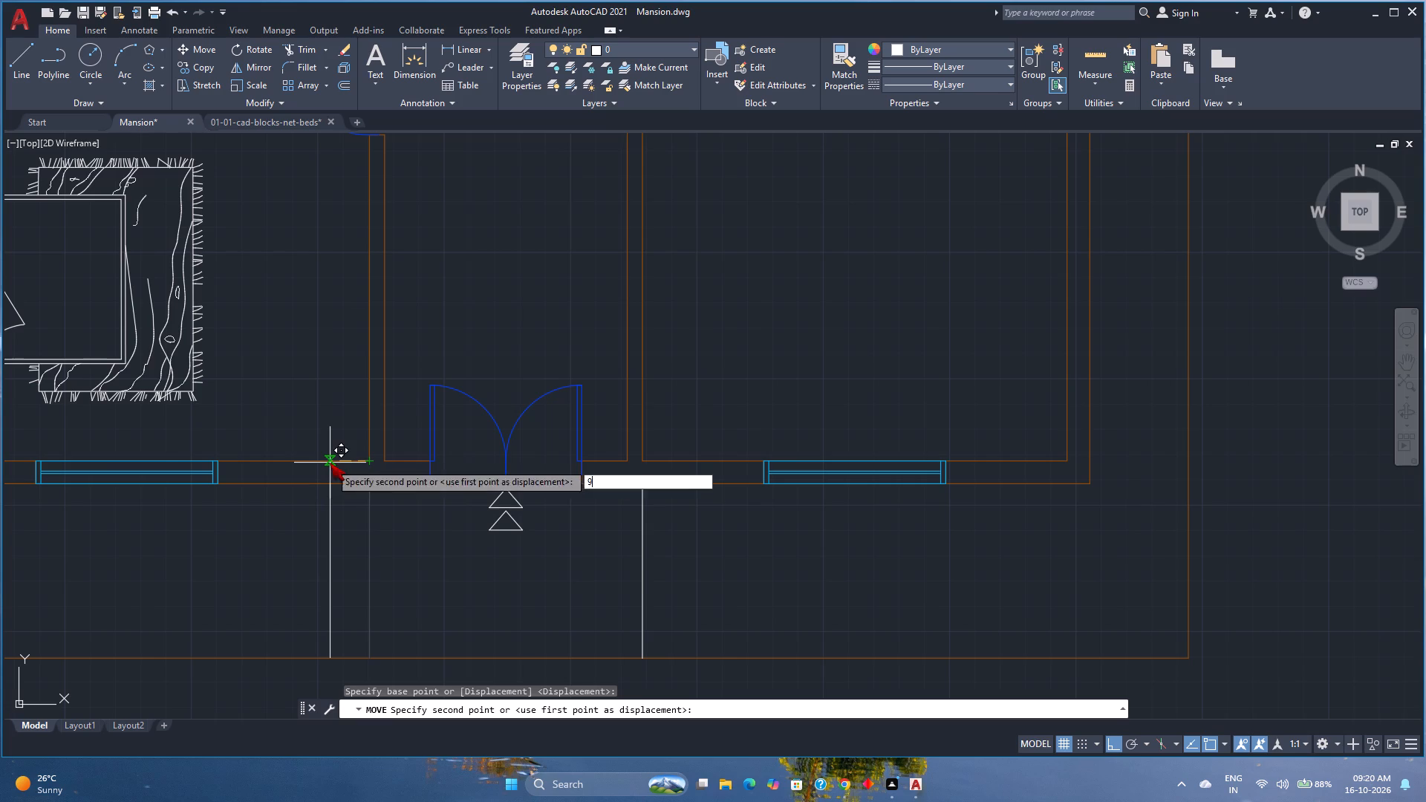
pyautogui.press('Return')
# Move the right entrance line 9" to the right, away from the double door.
pyautogui.click(674, 567)
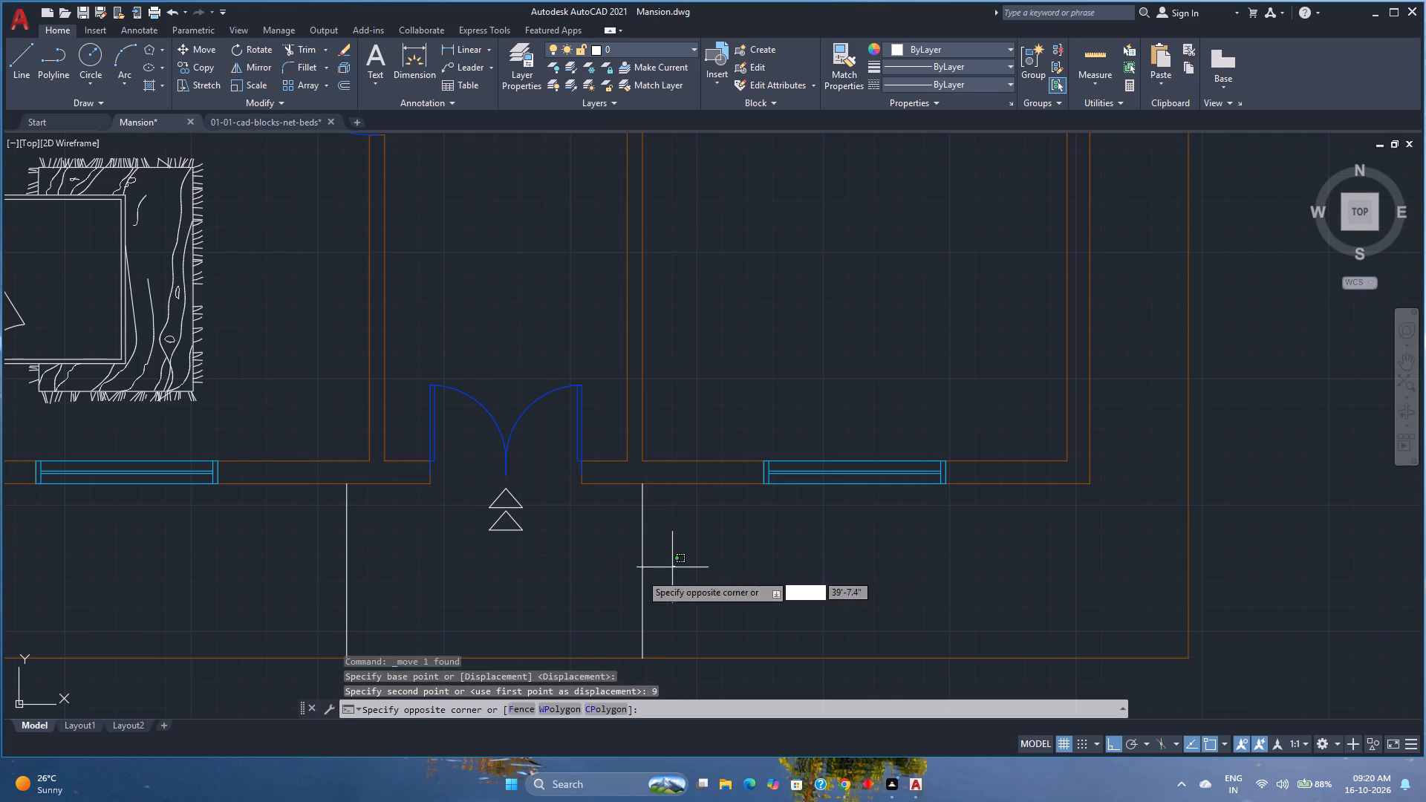
pyautogui.click(597, 578)
pyautogui.click(185, 52)
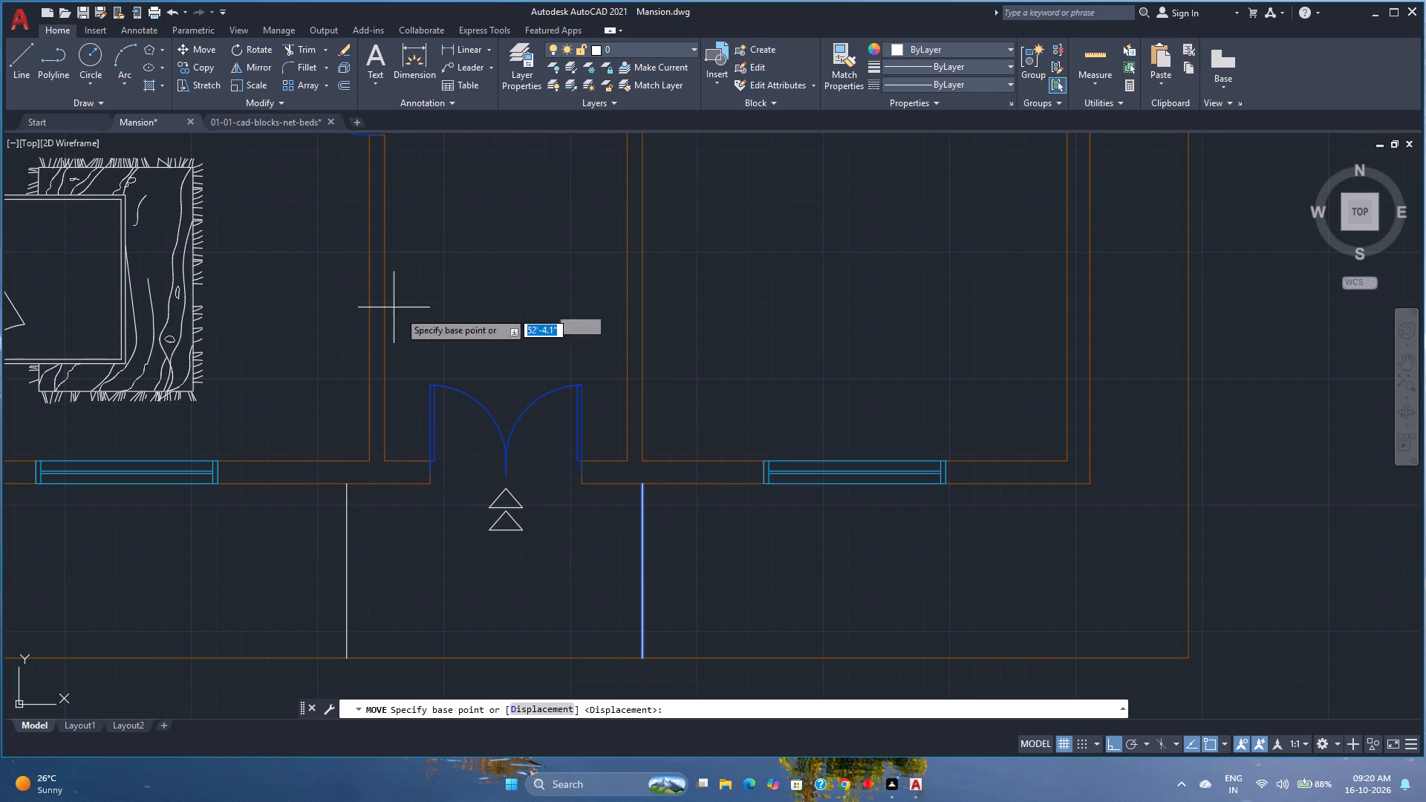
pyautogui.click(645, 460)
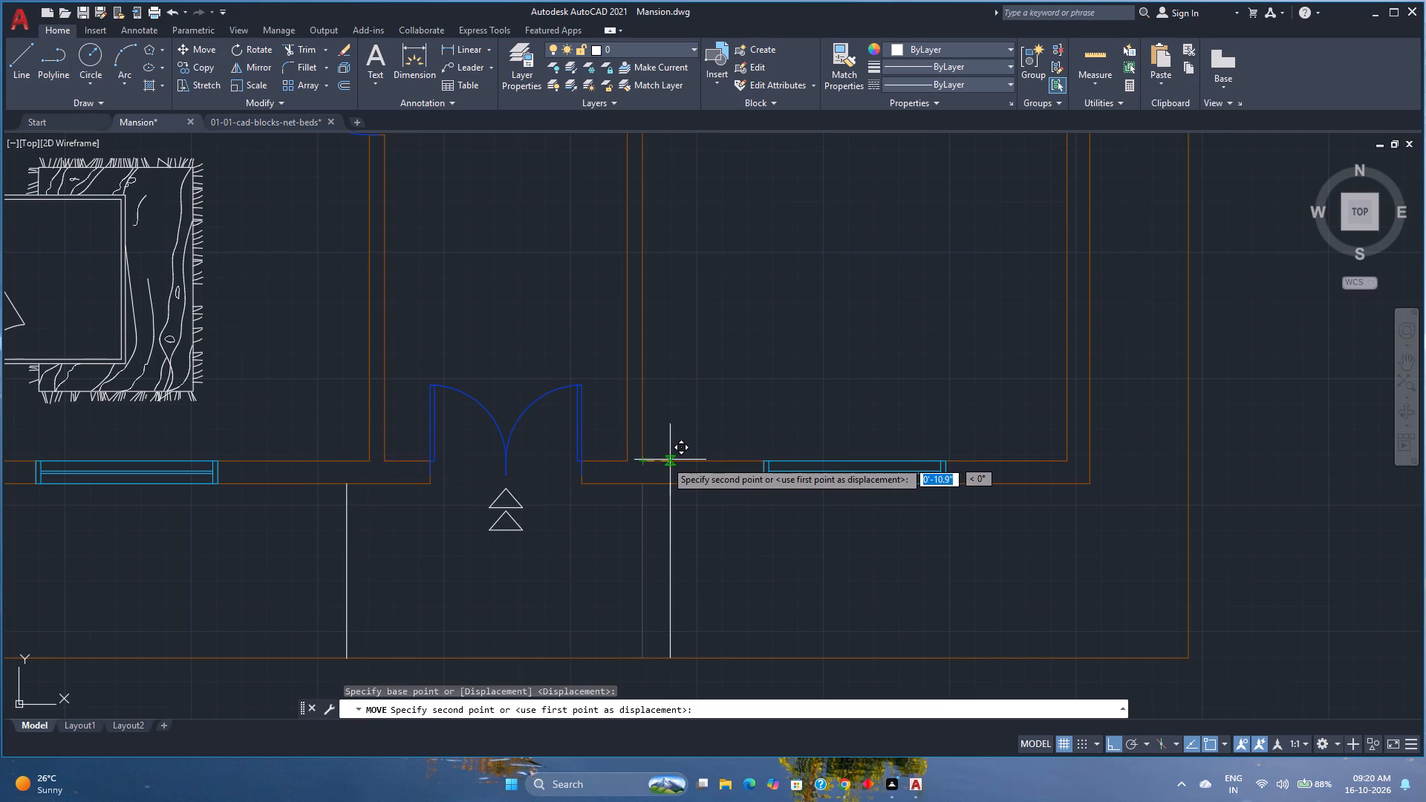
pyautogui.press('9')
pyautogui.press('Return')
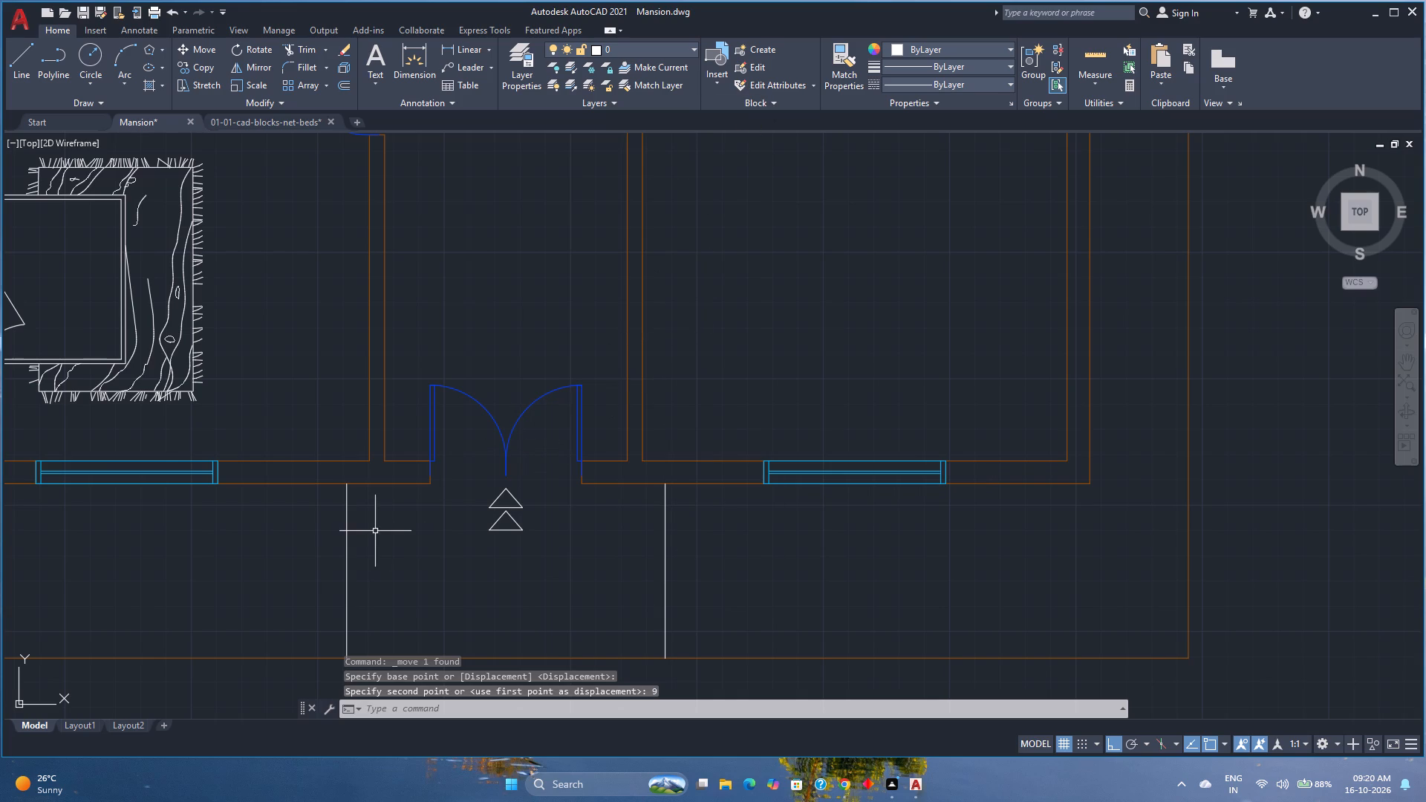
# Draw a 1' by 1' square column inside the entrance area, starting from the lower end of the left entrance line.
pyautogui.moveTo(411, 579); pyautogui.dragTo(438, 483, button='middle')
pyautogui.middleClick(438, 483)
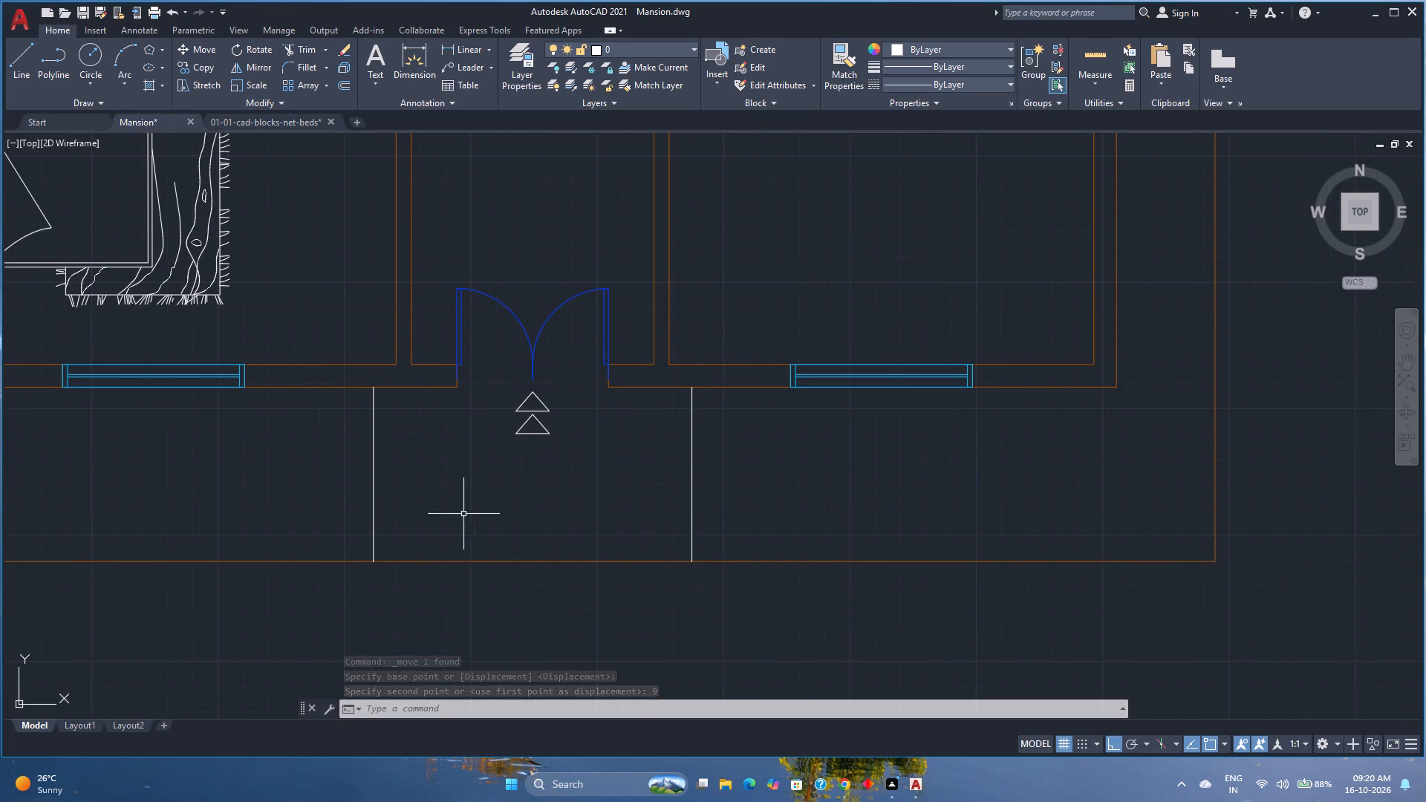
pyautogui.scroll(1, 463, 514)
pyautogui.moveTo(463, 514); pyautogui.dragTo(453, 521, button='middle')
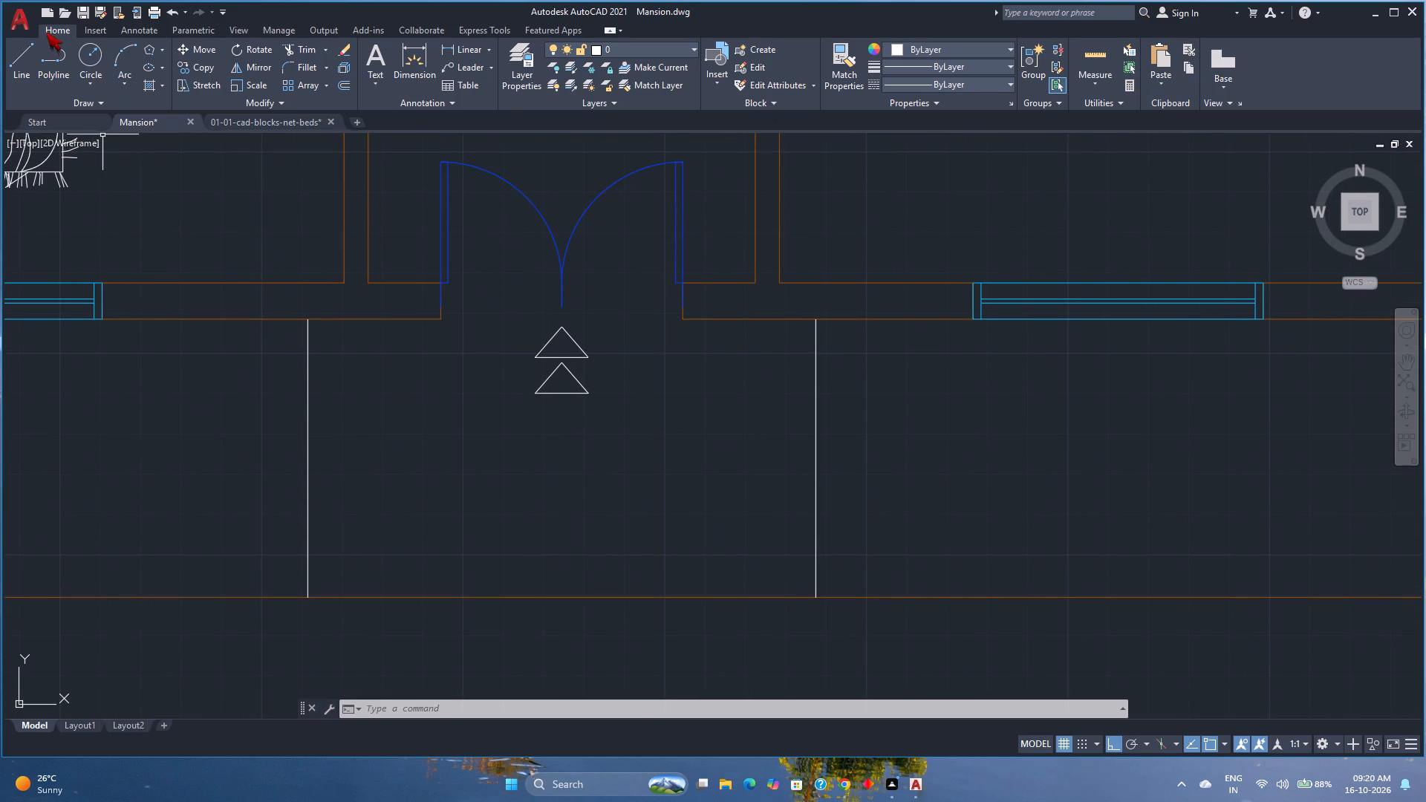
pyautogui.click(165, 50)
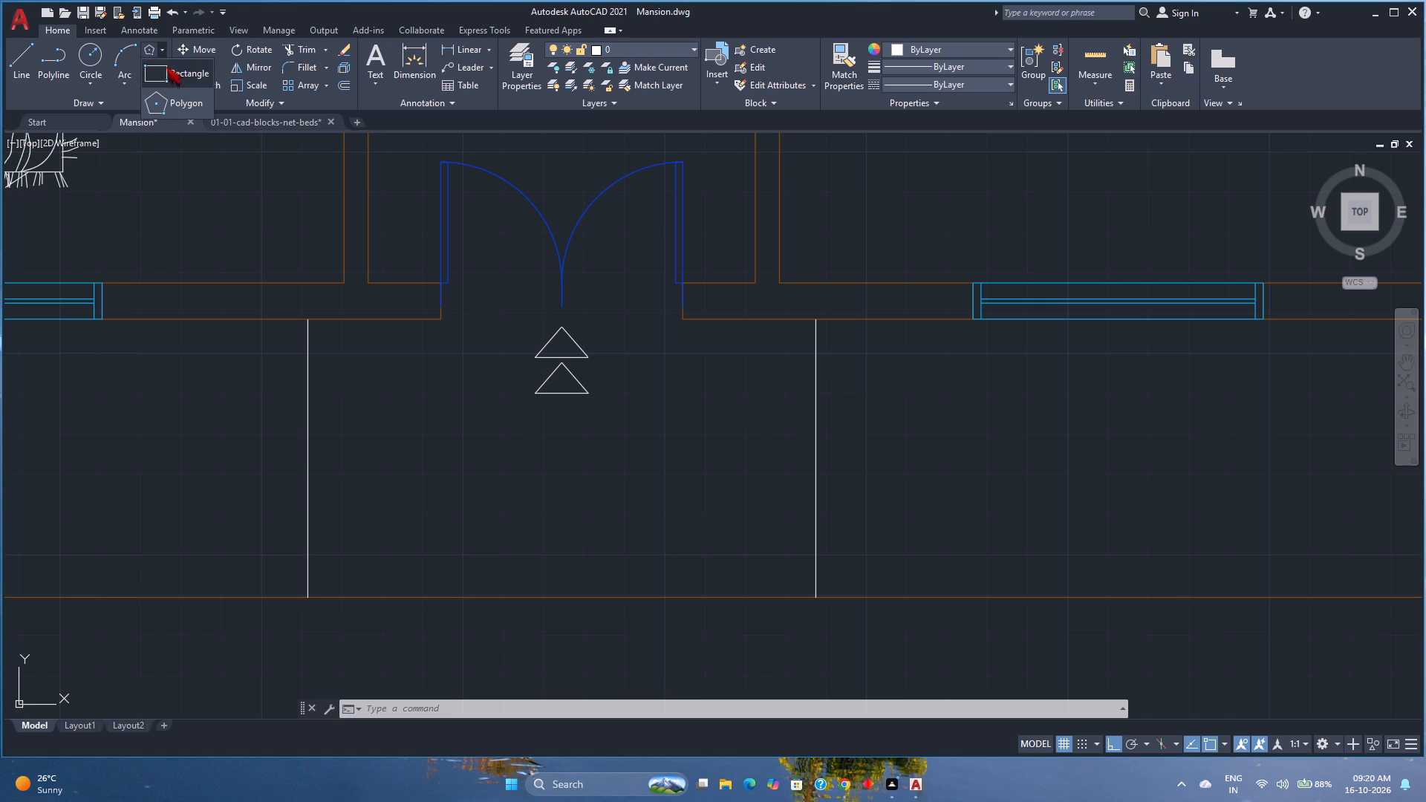
pyautogui.click(167, 68)
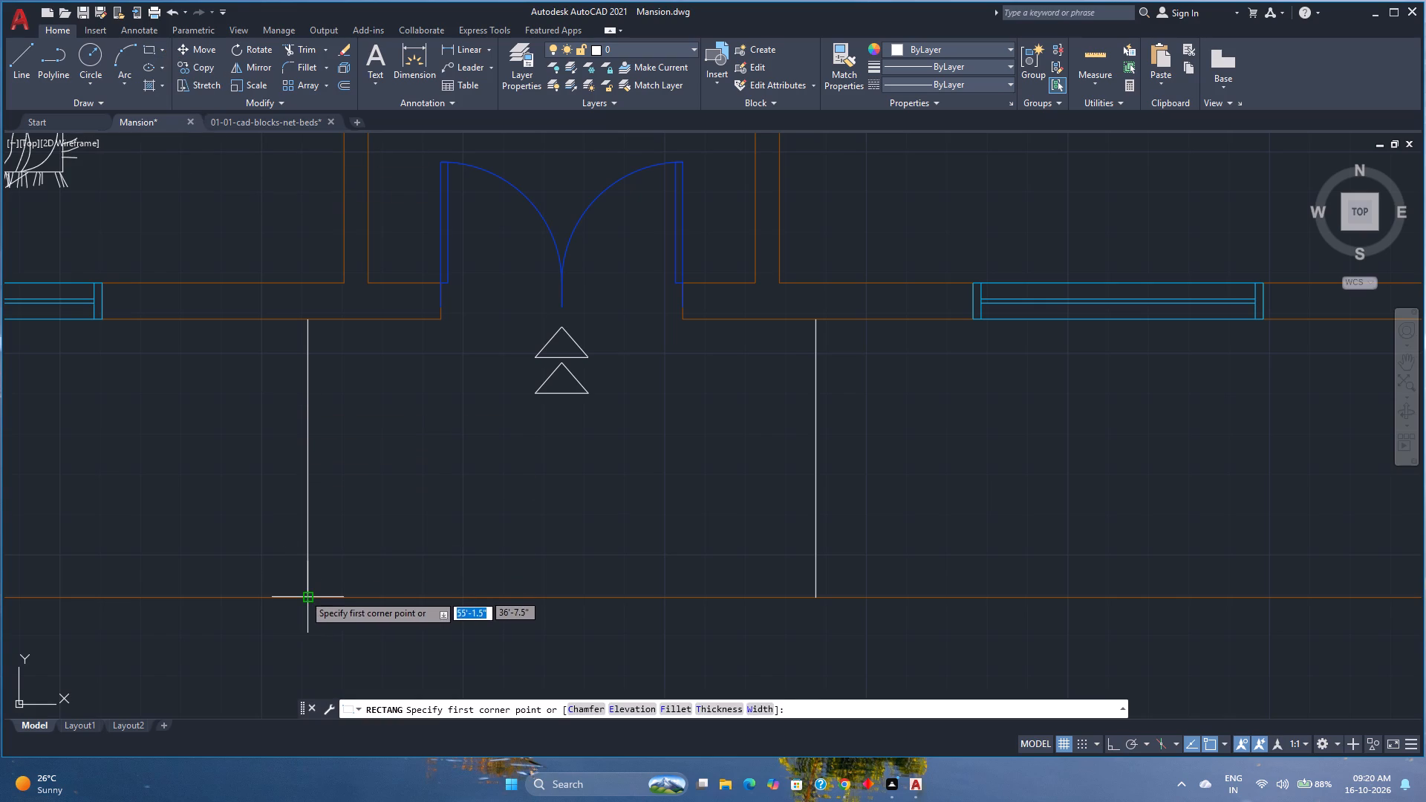
pyautogui.click(306, 596)
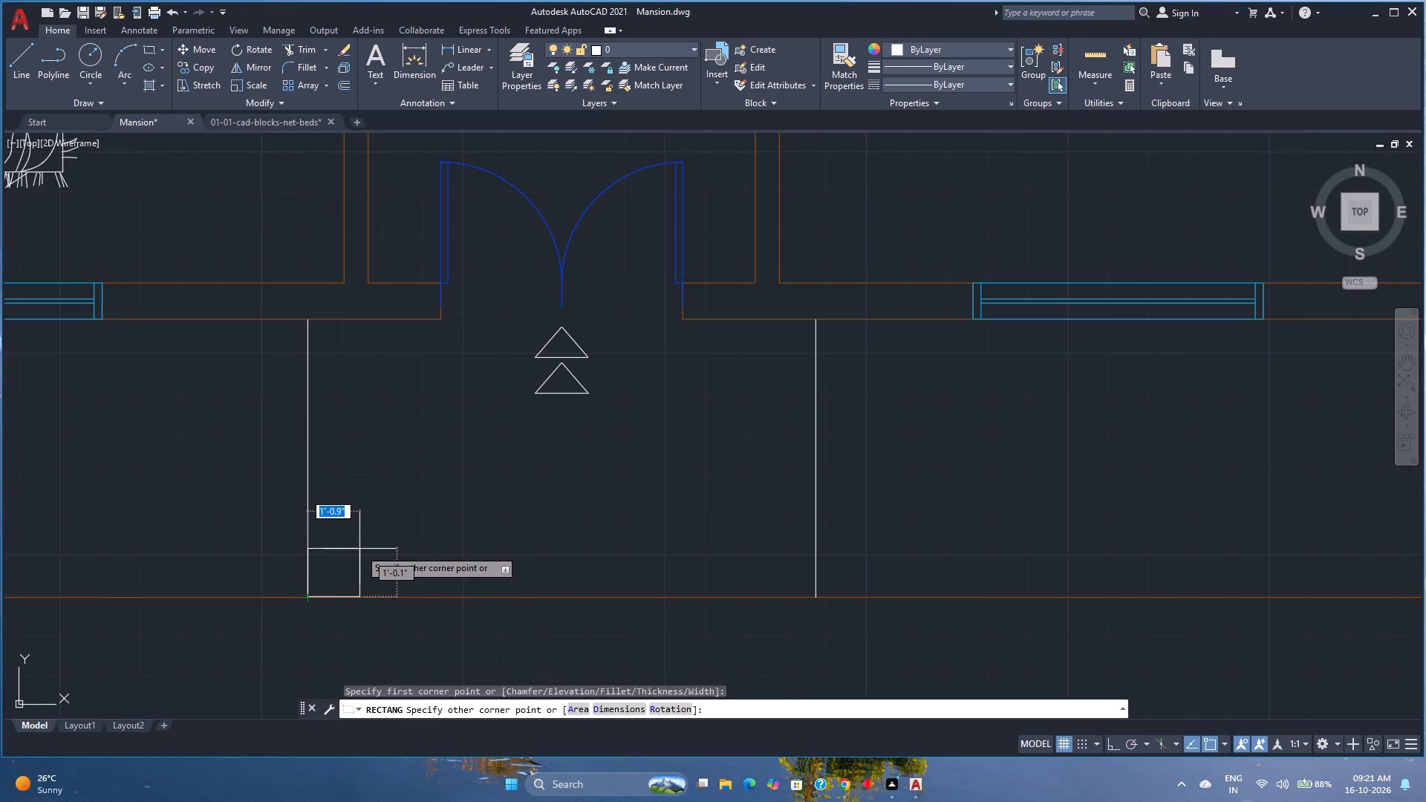
pyautogui.write("1',1")
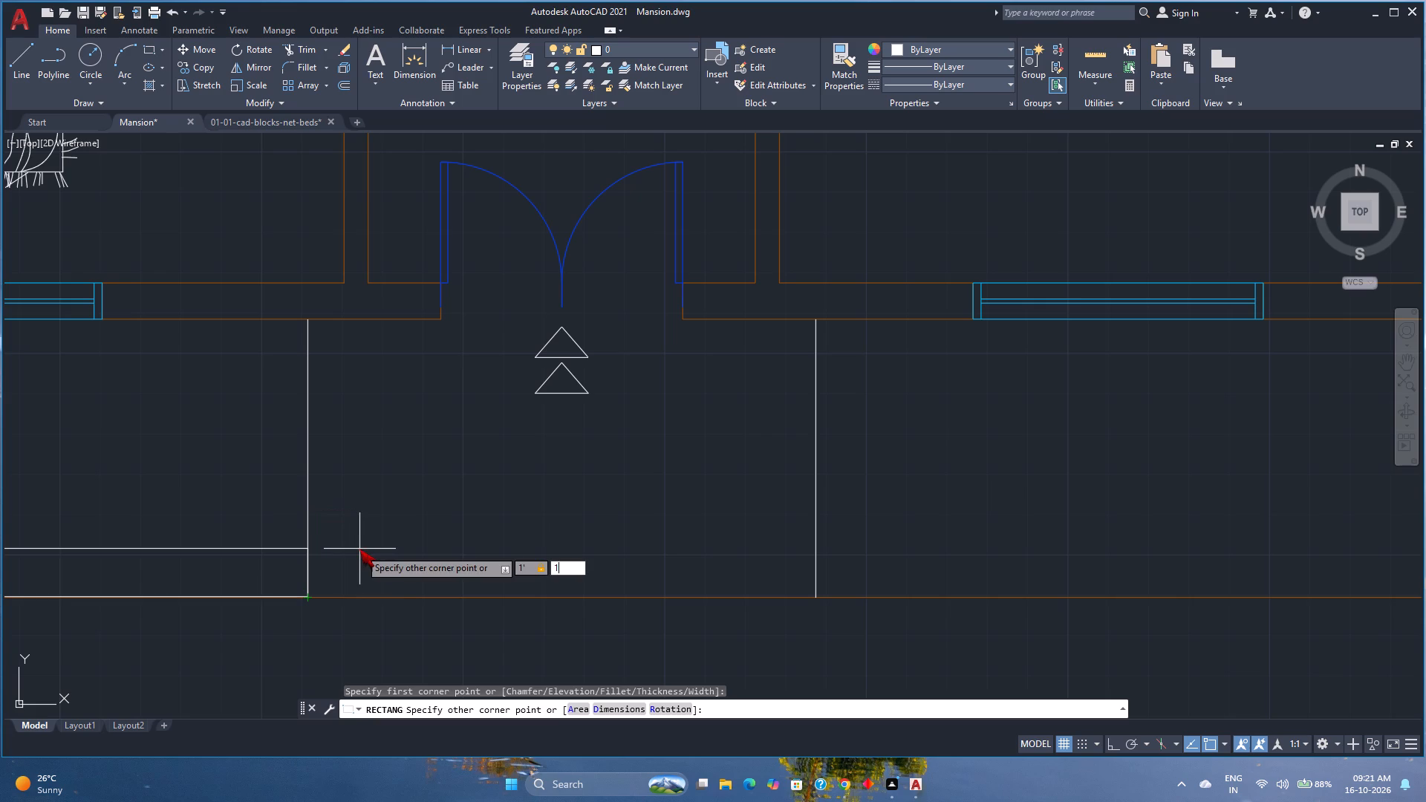
pyautogui.press("'")
pyautogui.press('Return')
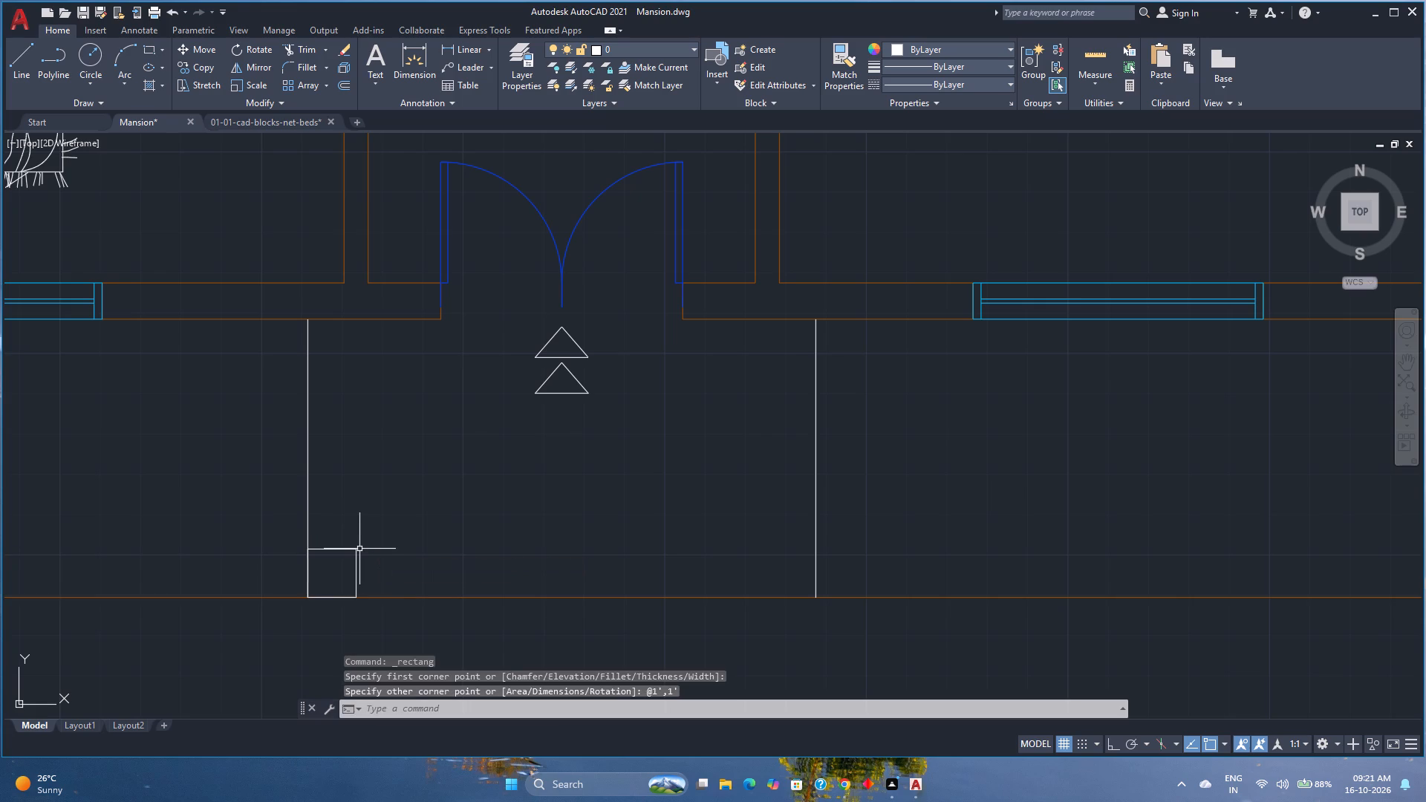
# Mirror the square column about the double door's vertical centre line, keeping the original, to place one at the right entrance line.
pyautogui.click(370, 564)
pyautogui.click(317, 521)
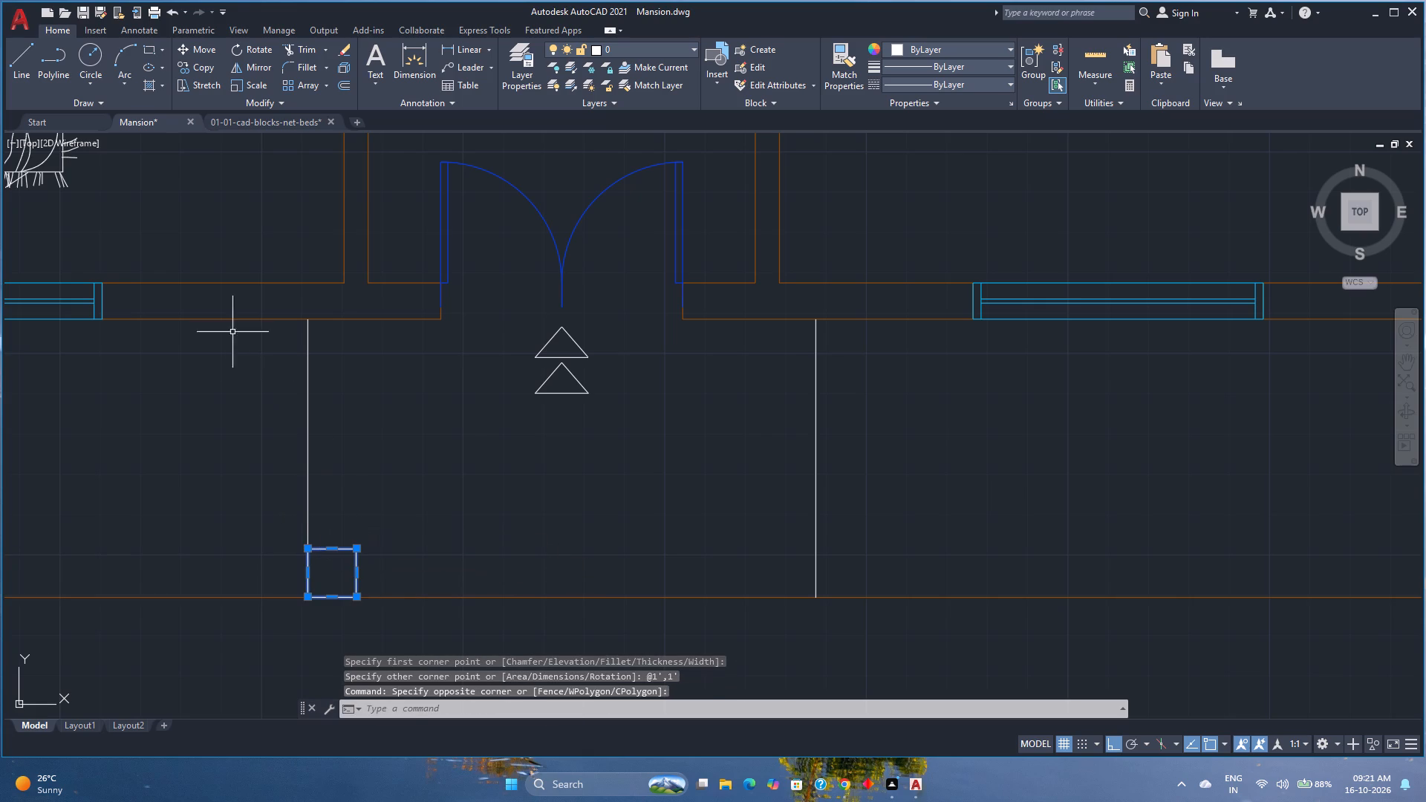
pyautogui.click(255, 63)
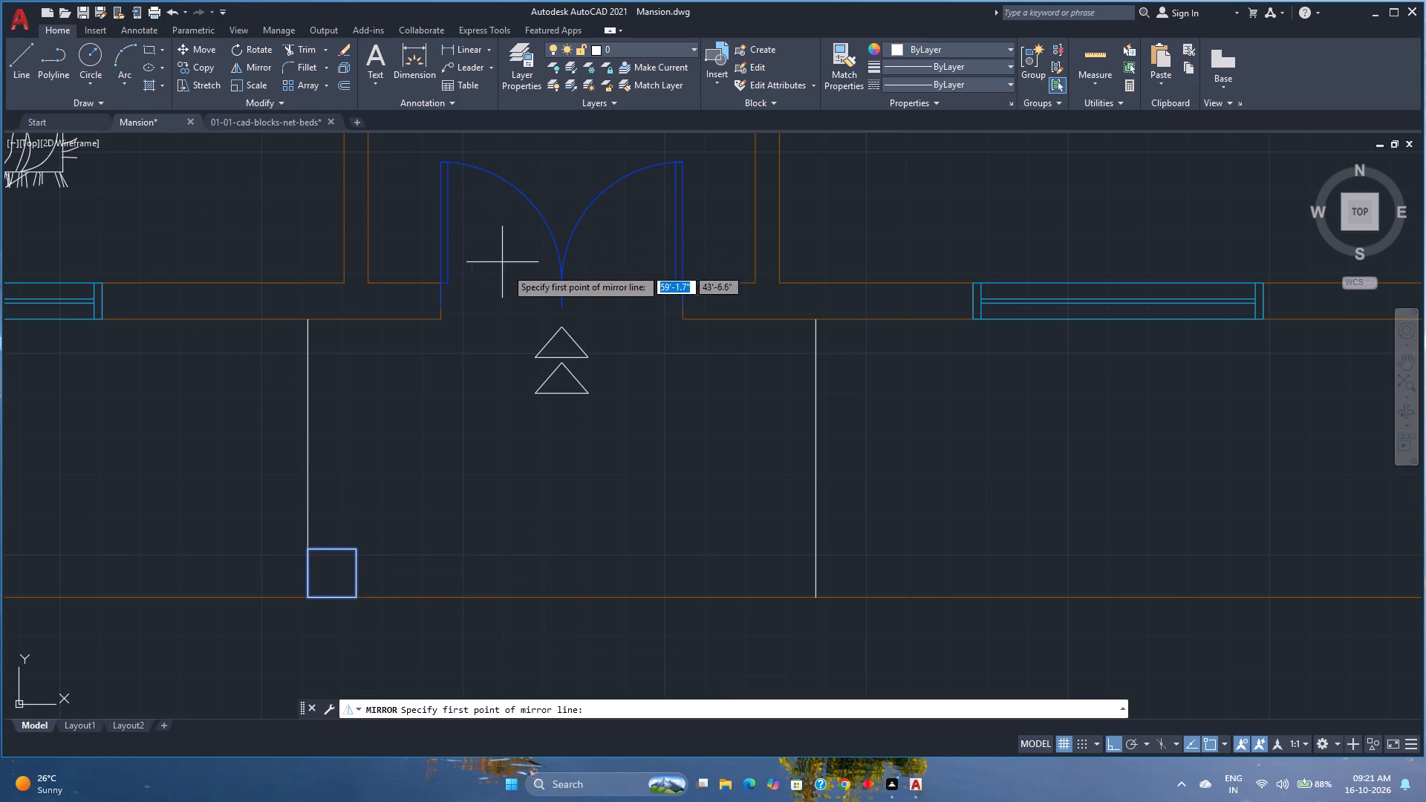
pyautogui.click(560, 307)
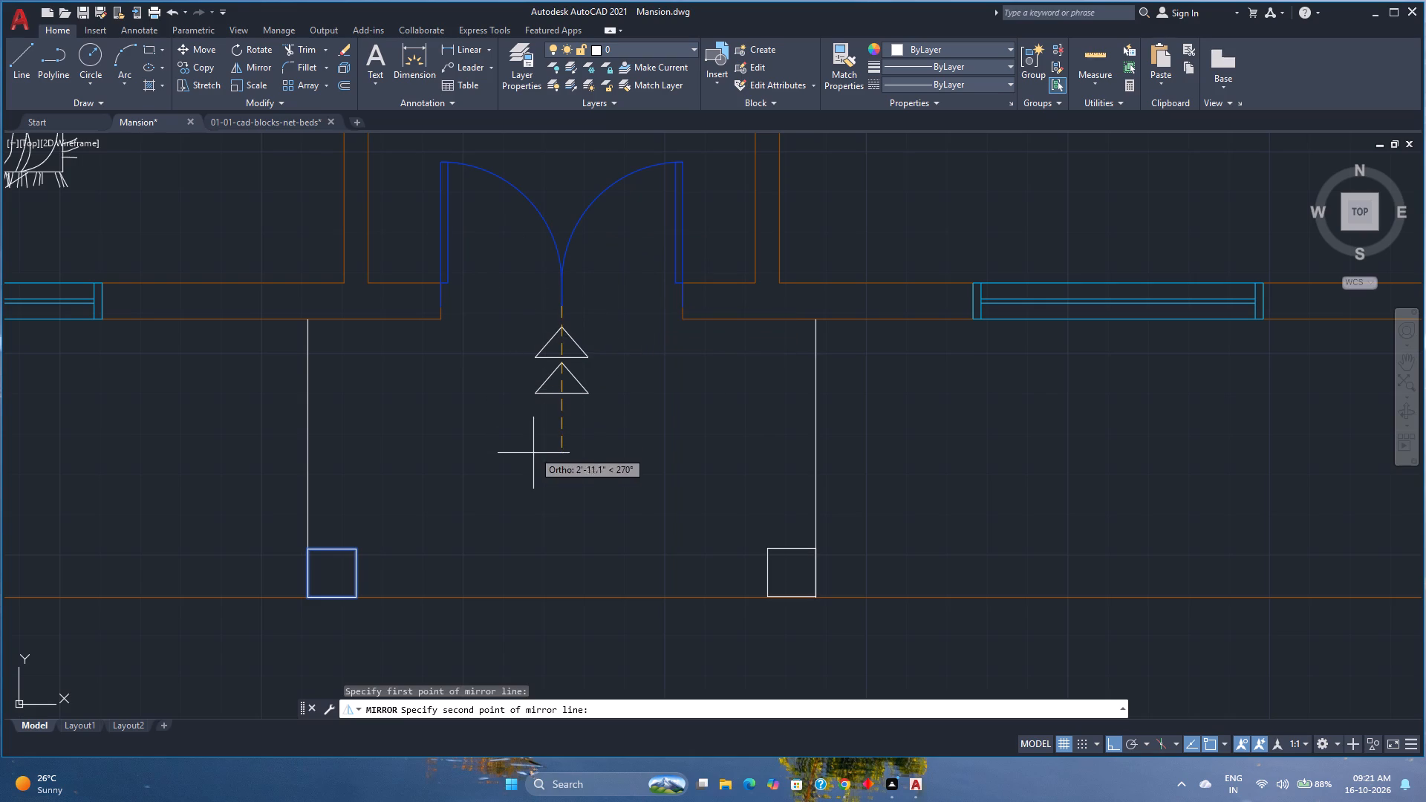
pyautogui.click(538, 482)
pyautogui.moveTo(581, 533); pyautogui.dragTo(538, 482)
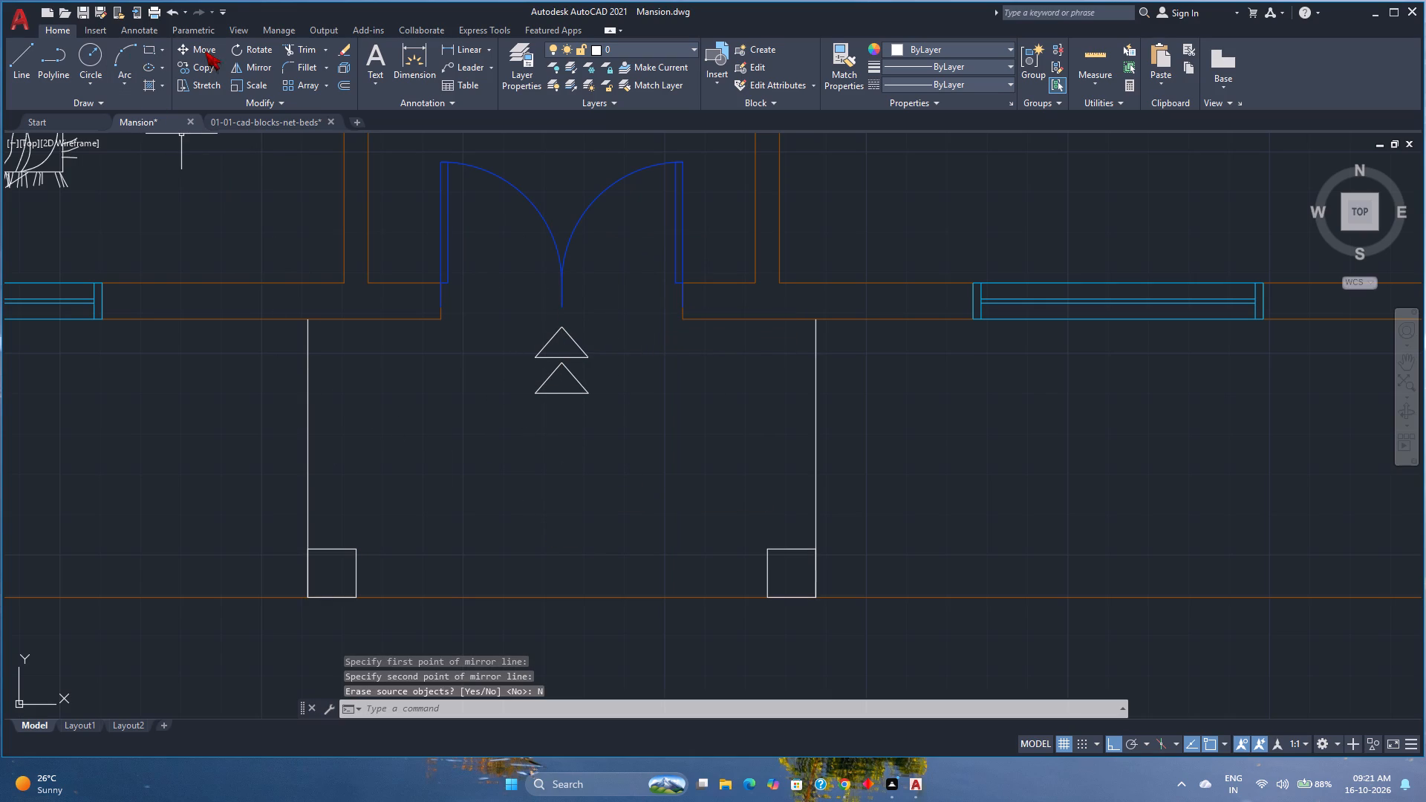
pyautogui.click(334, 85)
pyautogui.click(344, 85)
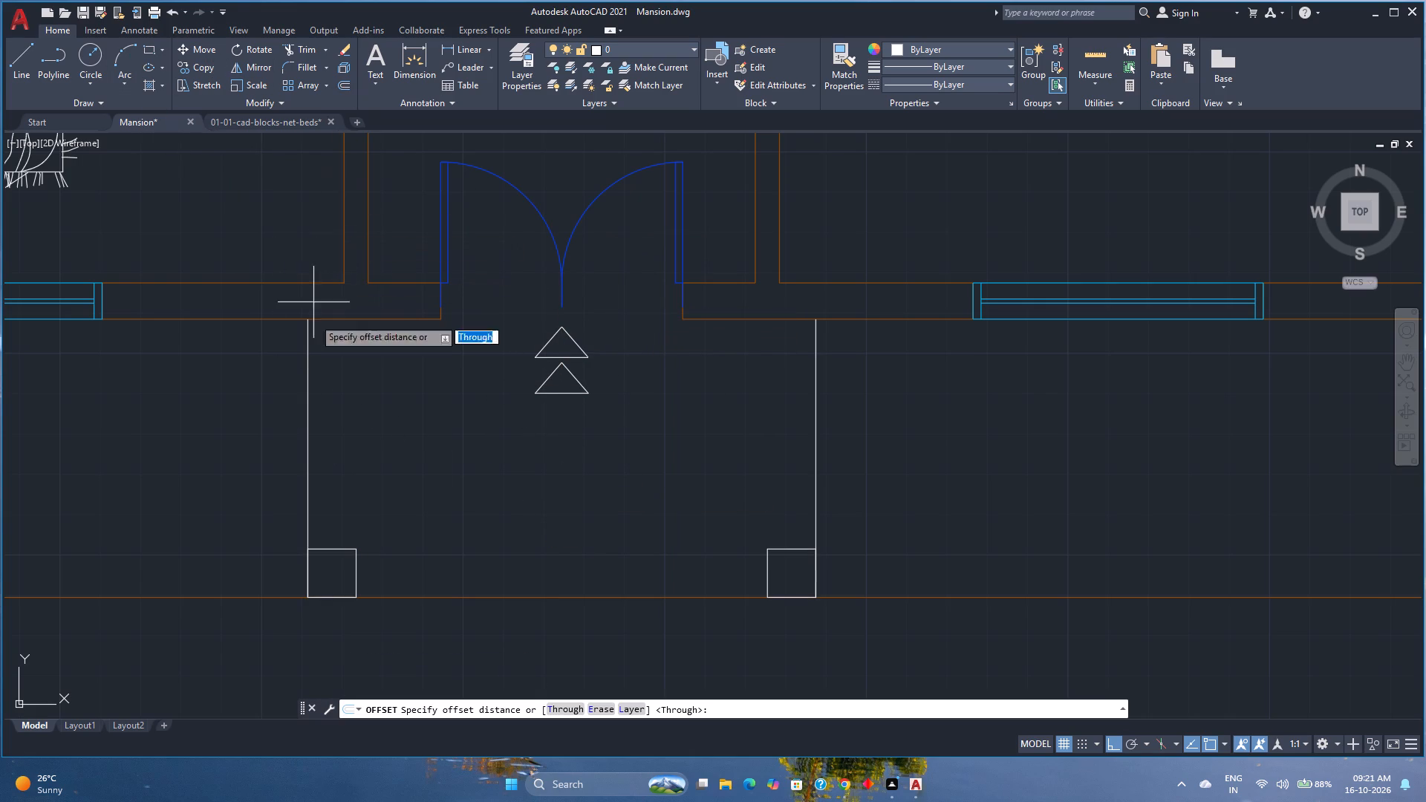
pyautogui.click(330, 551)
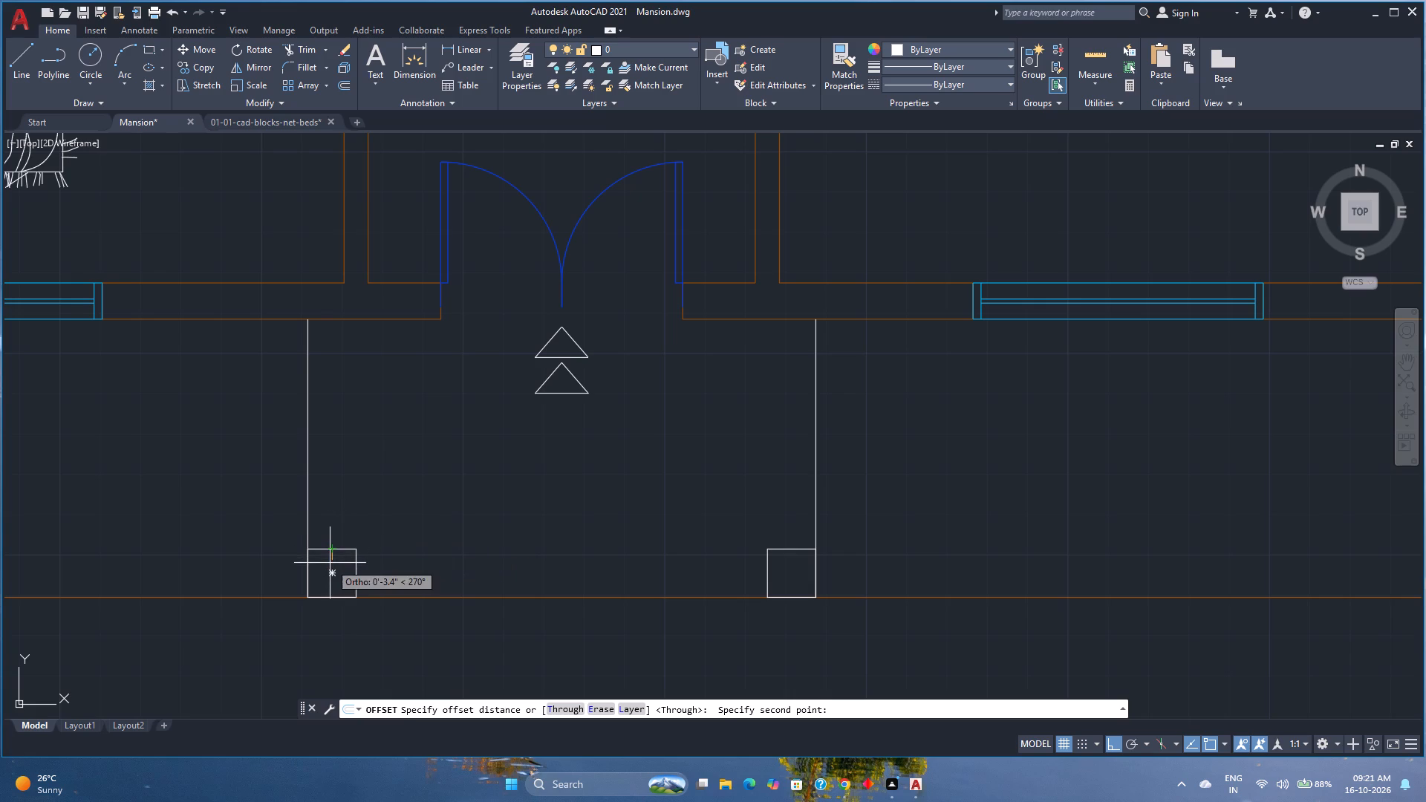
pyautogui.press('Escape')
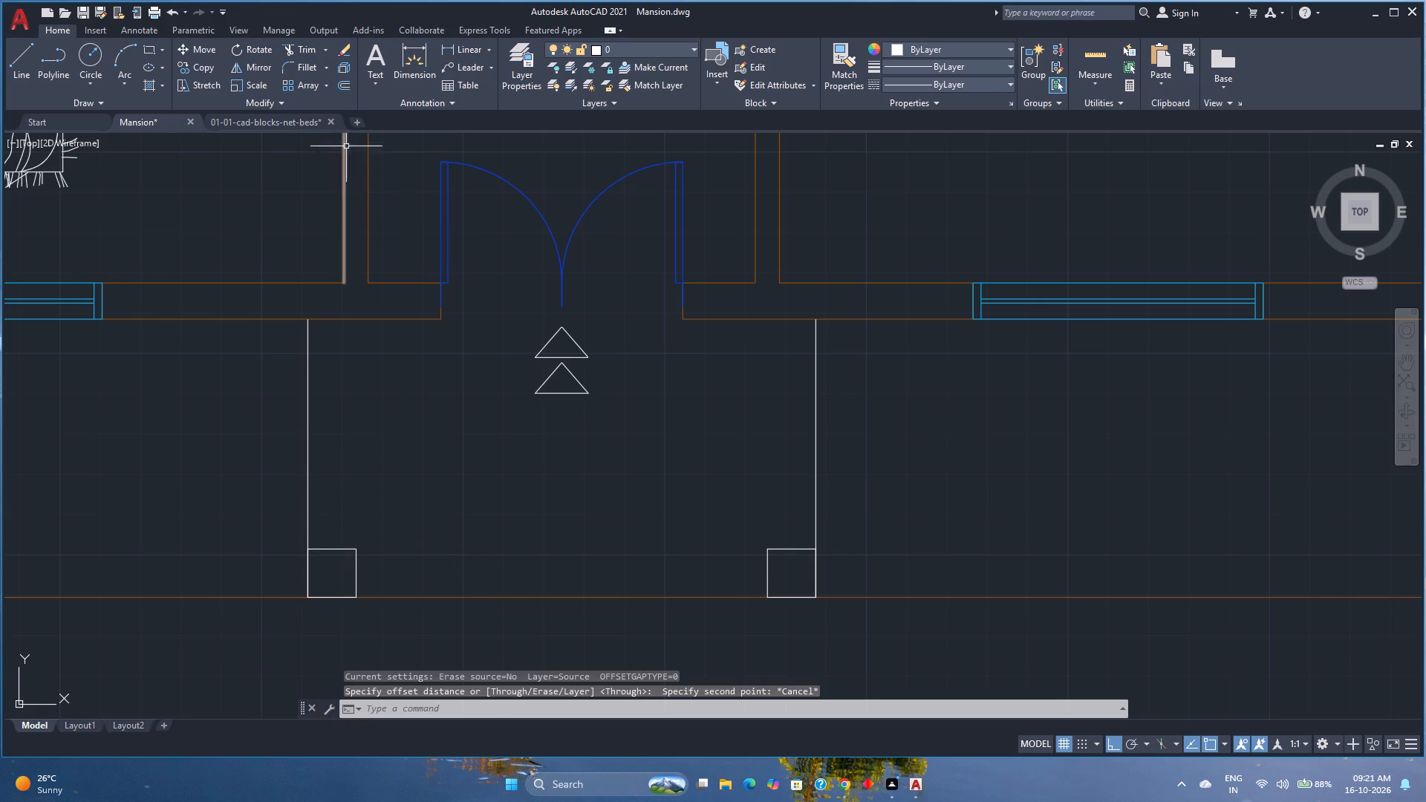
# Offset both entrance column squares inward by 3" to form a smaller square inside each.
pyautogui.click(337, 81)
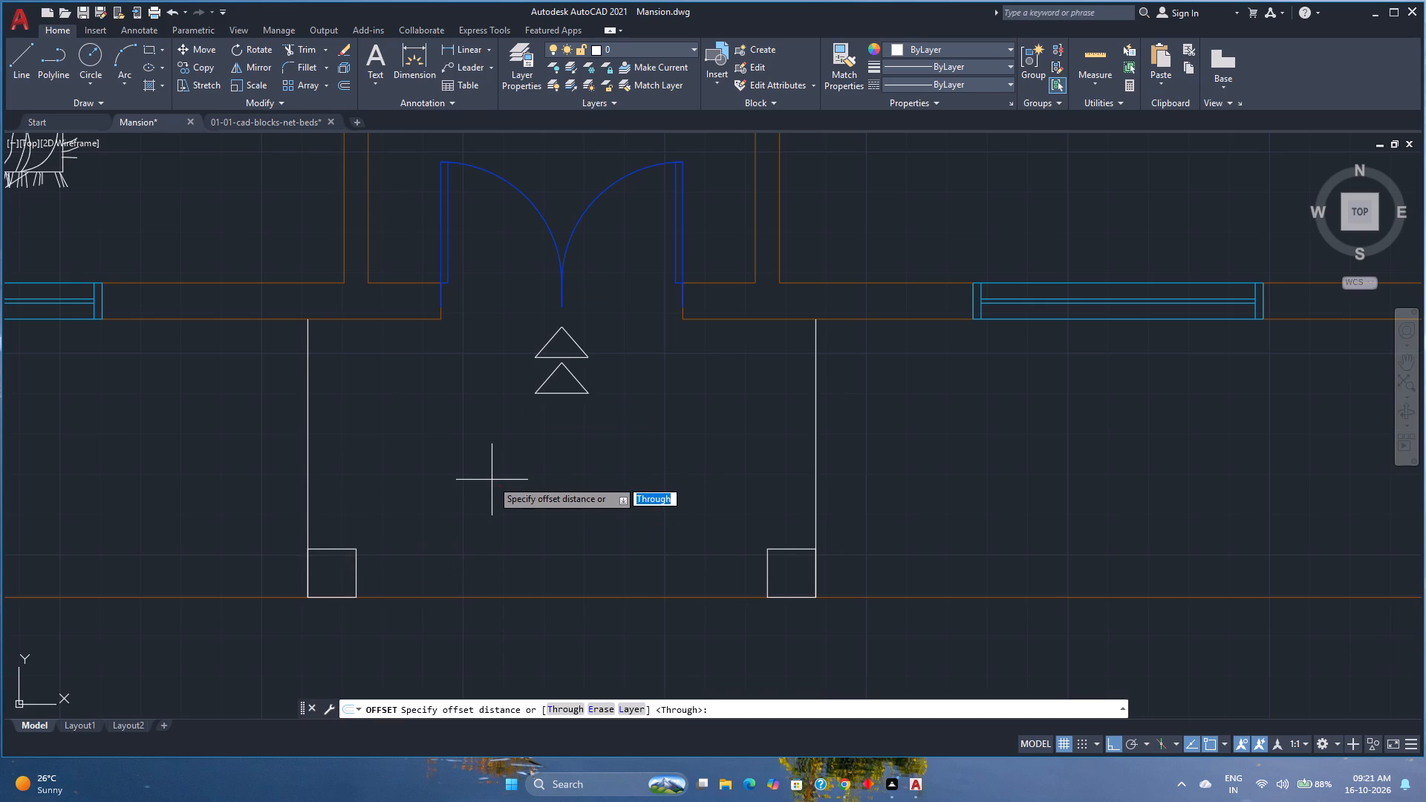
pyautogui.press('3')
pyautogui.press('Return')
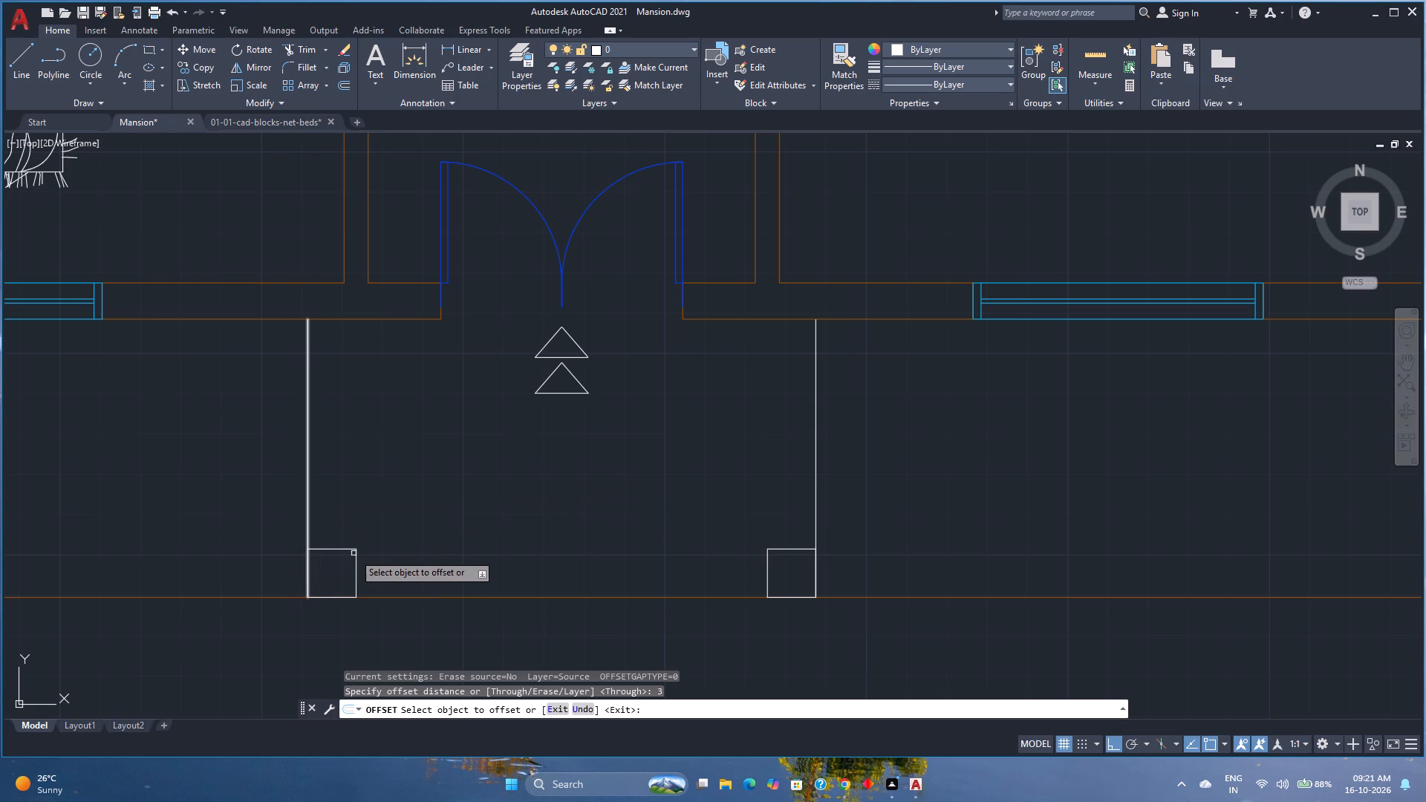
pyautogui.click(338, 548)
pyautogui.scroll(2, 330, 565)
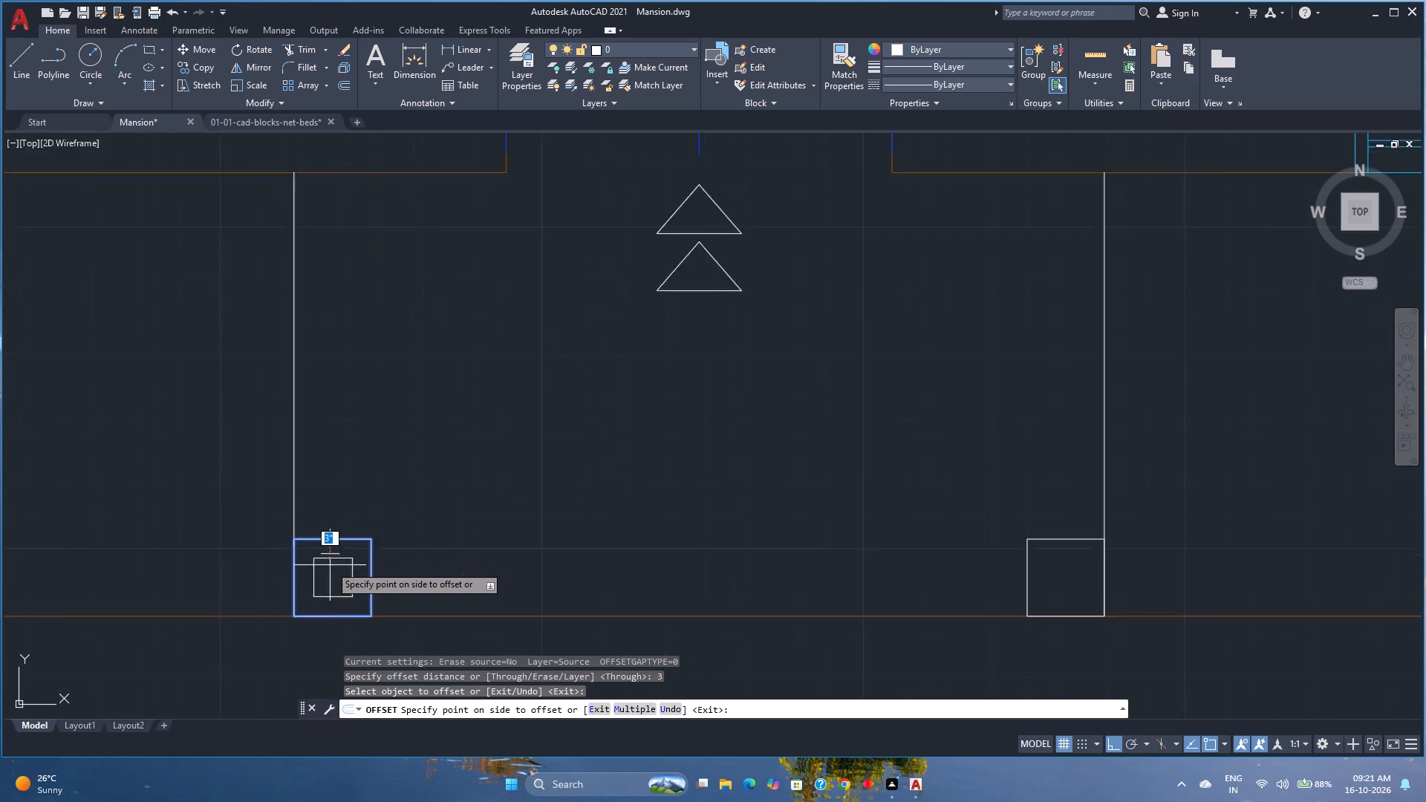
pyautogui.click(330, 565)
pyautogui.scroll(-2, 376, 555)
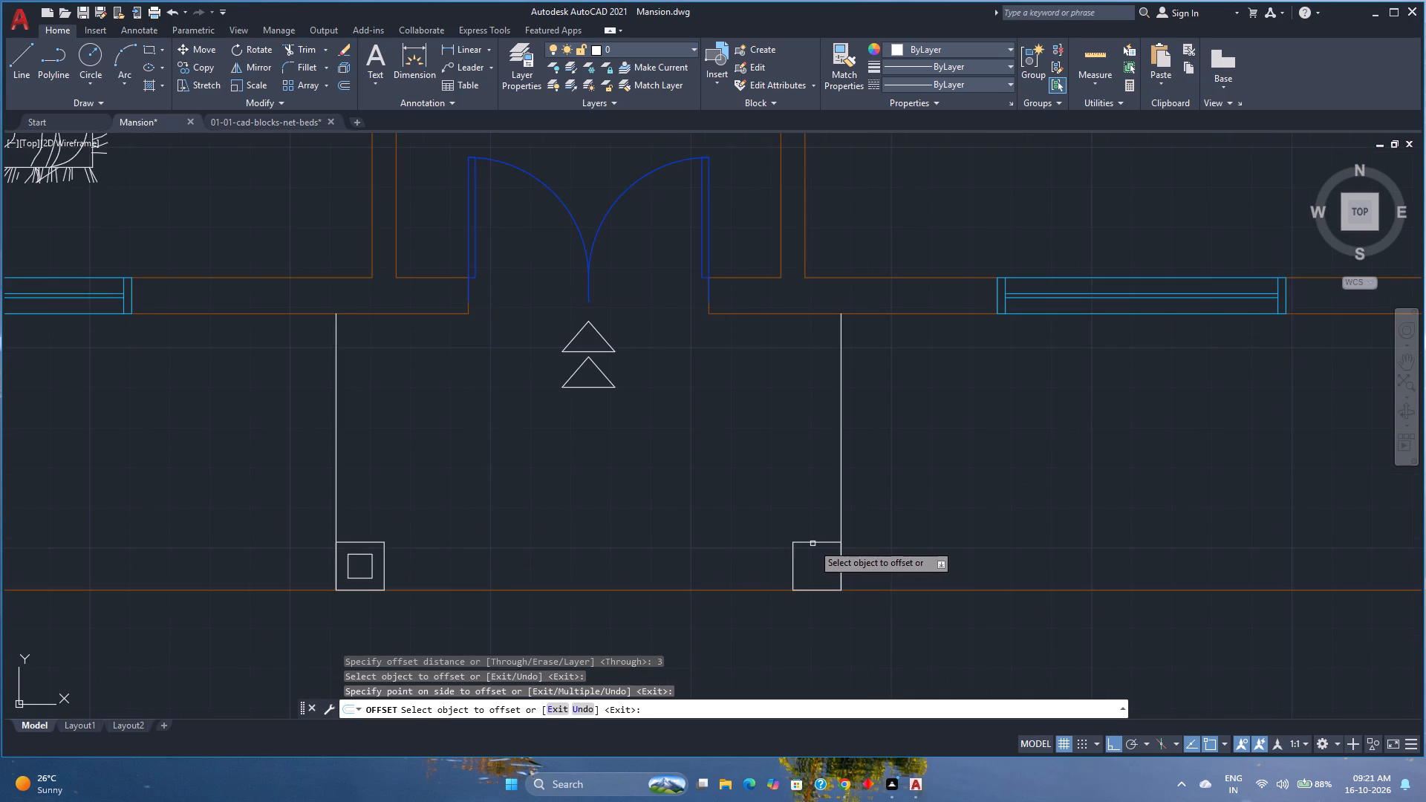
pyautogui.click(813, 543)
pyautogui.click(815, 555)
pyautogui.scroll(-2, 804, 564)
pyautogui.moveTo(802, 564); pyautogui.dragTo(577, 555, button='middle')
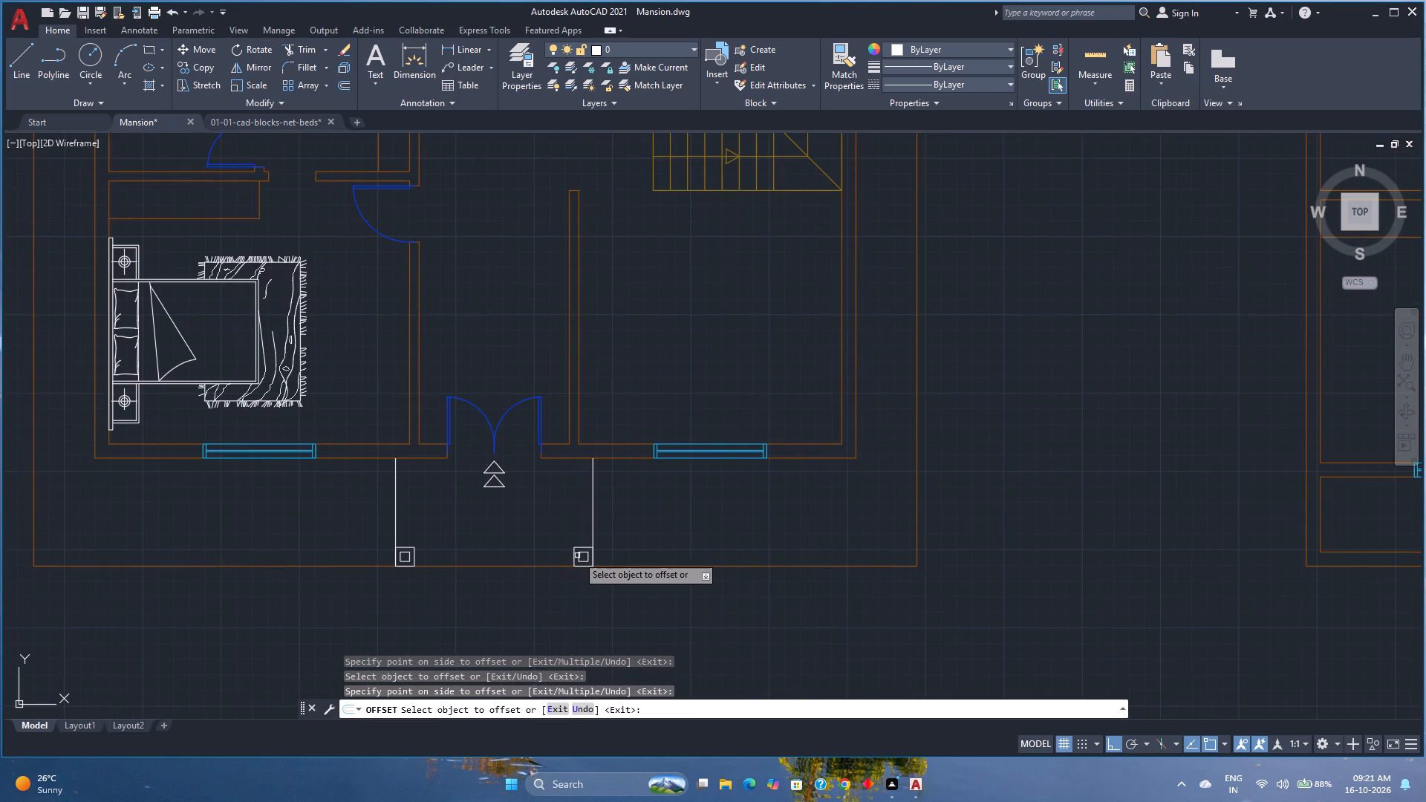
pyautogui.press('space')
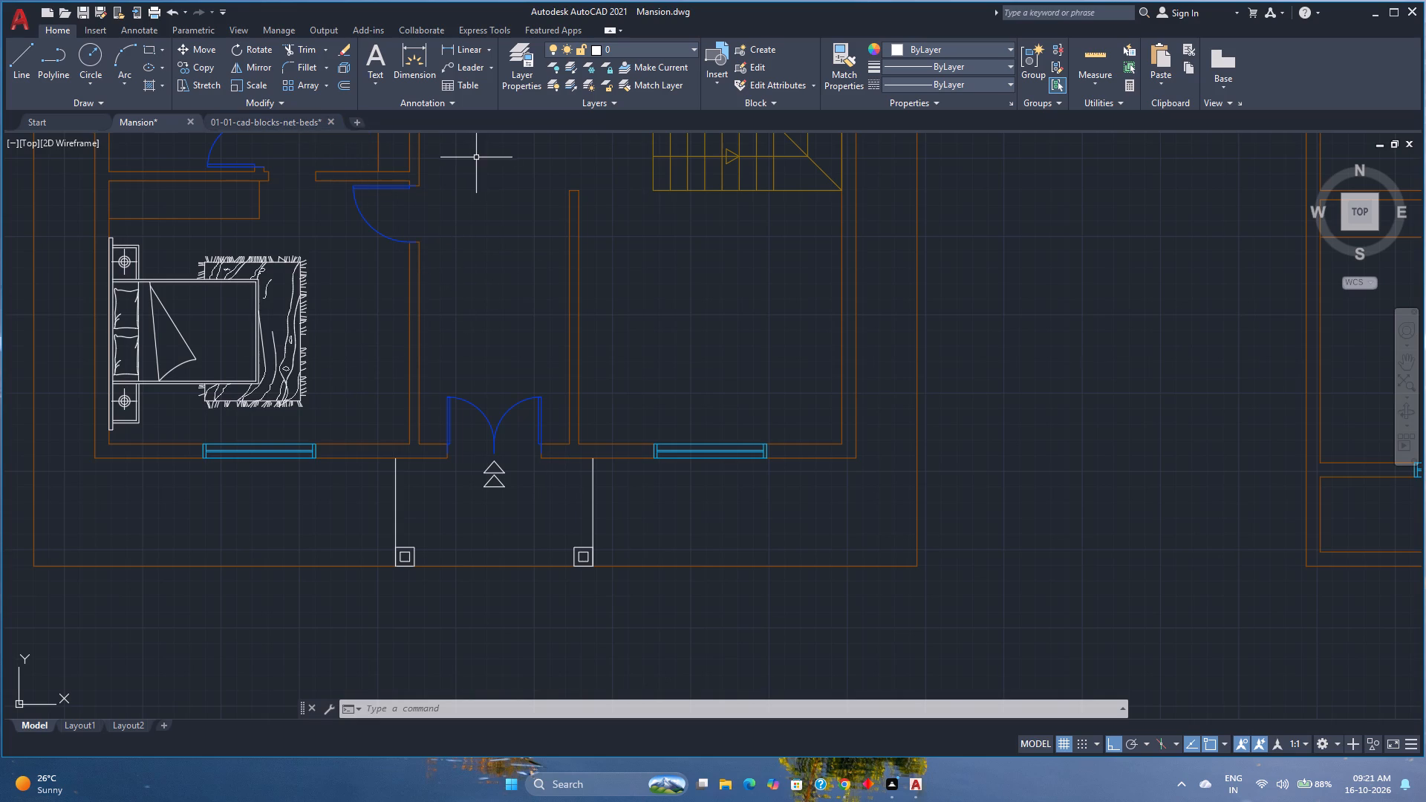
# Draw an 8'-4" horizontal line joining the facing upper corners of the two entrance columns.
pyautogui.scroll(-1, 501, 230)
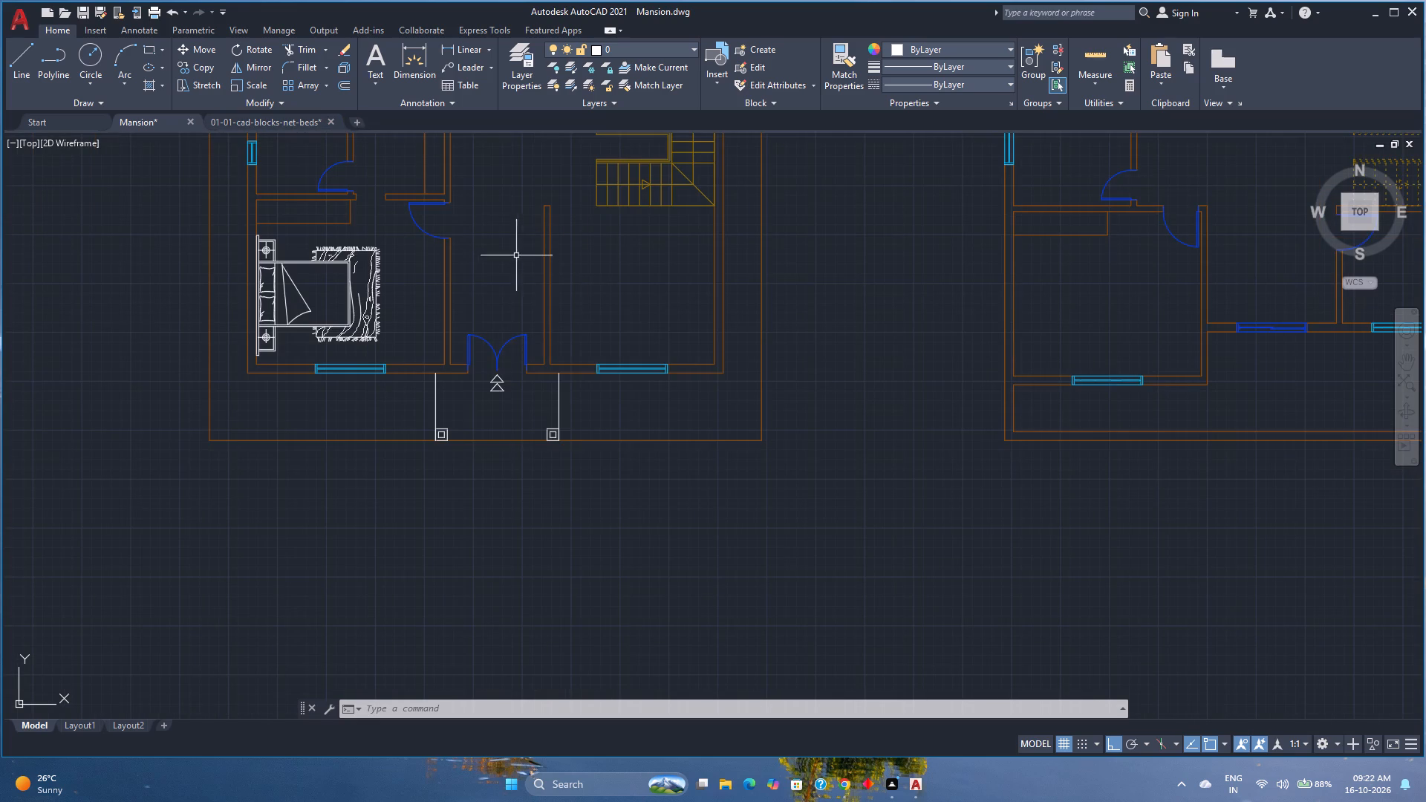
pyautogui.moveTo(491, 404); pyautogui.dragTo(408, 424, button='middle')
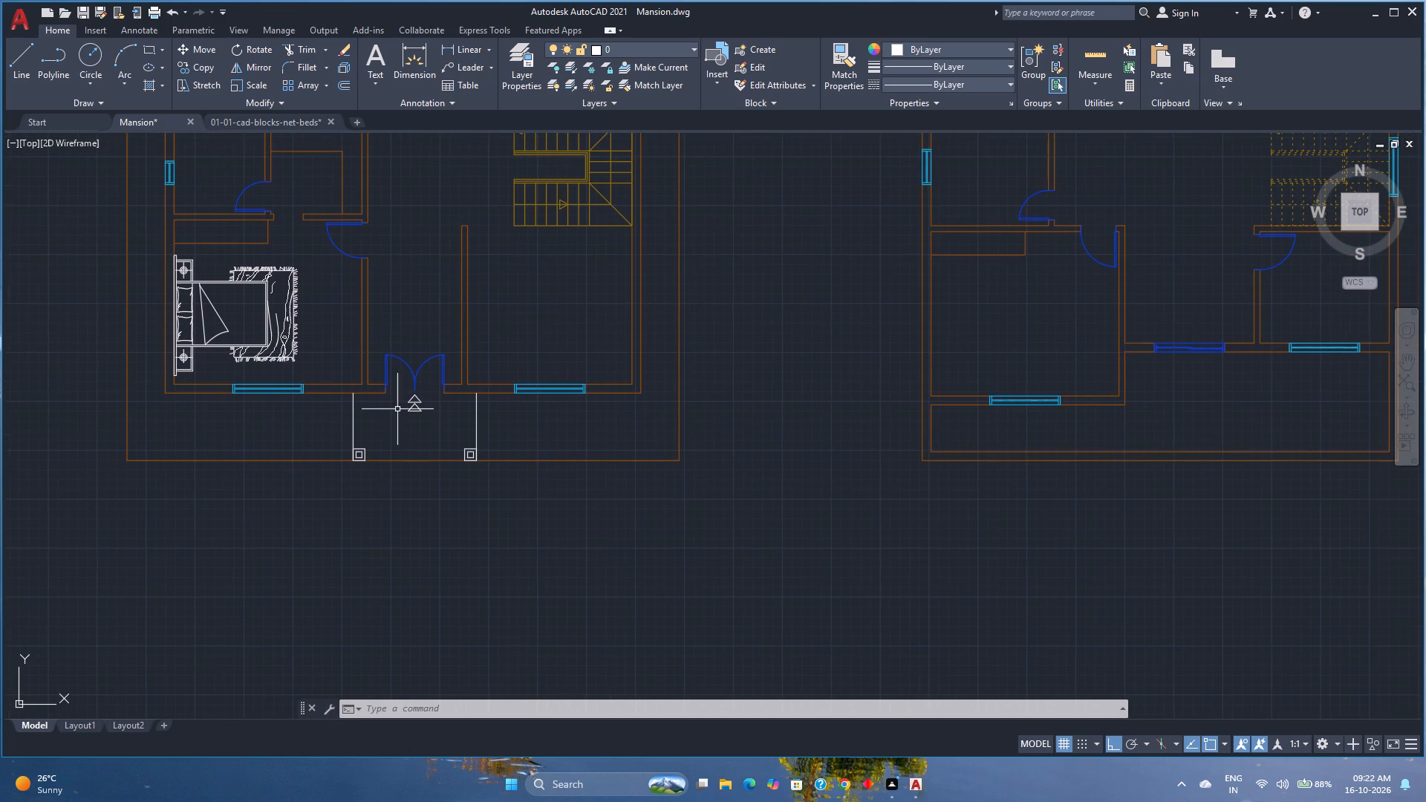
pyautogui.scroll(-2, 340, 317)
pyautogui.scroll(1, 343, 360)
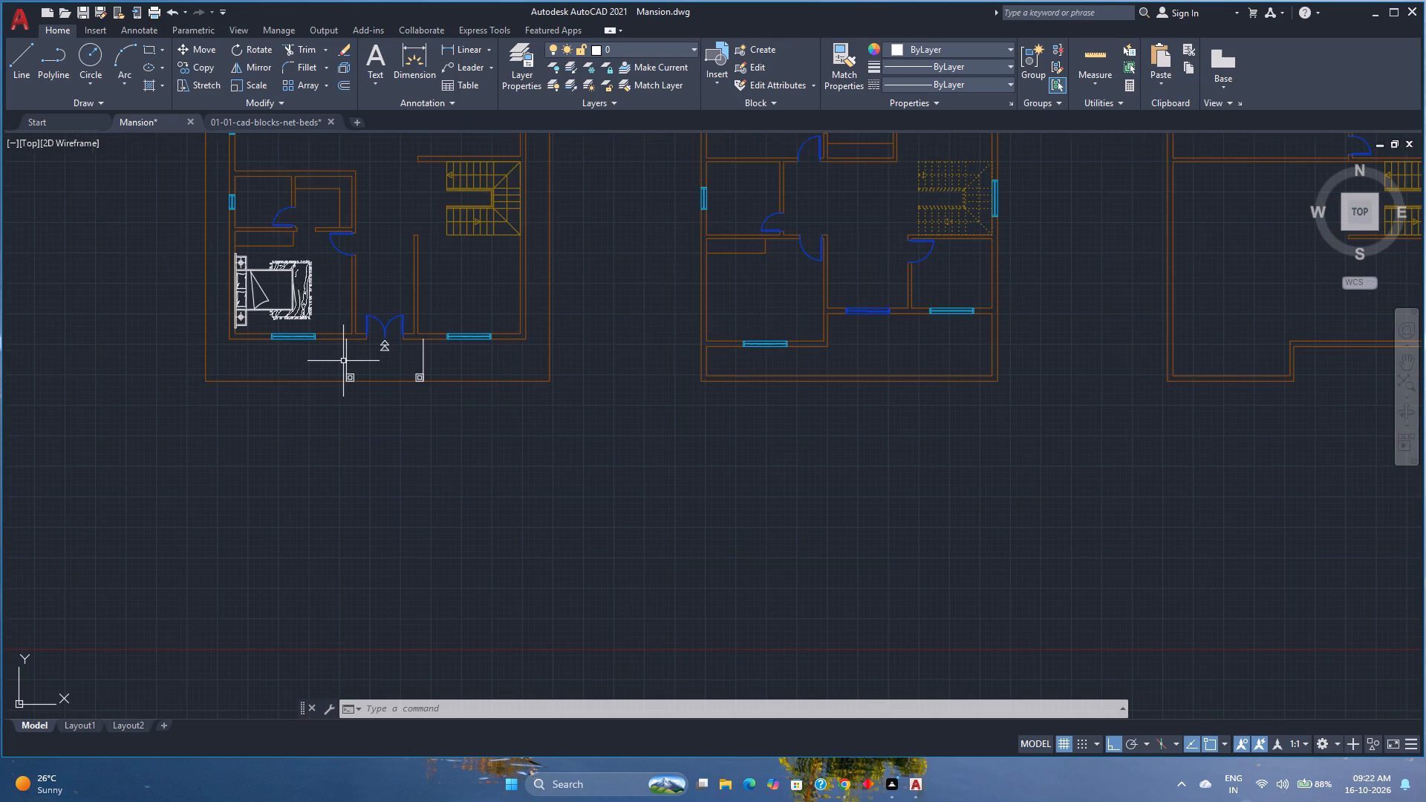
pyautogui.scroll(2, 382, 372)
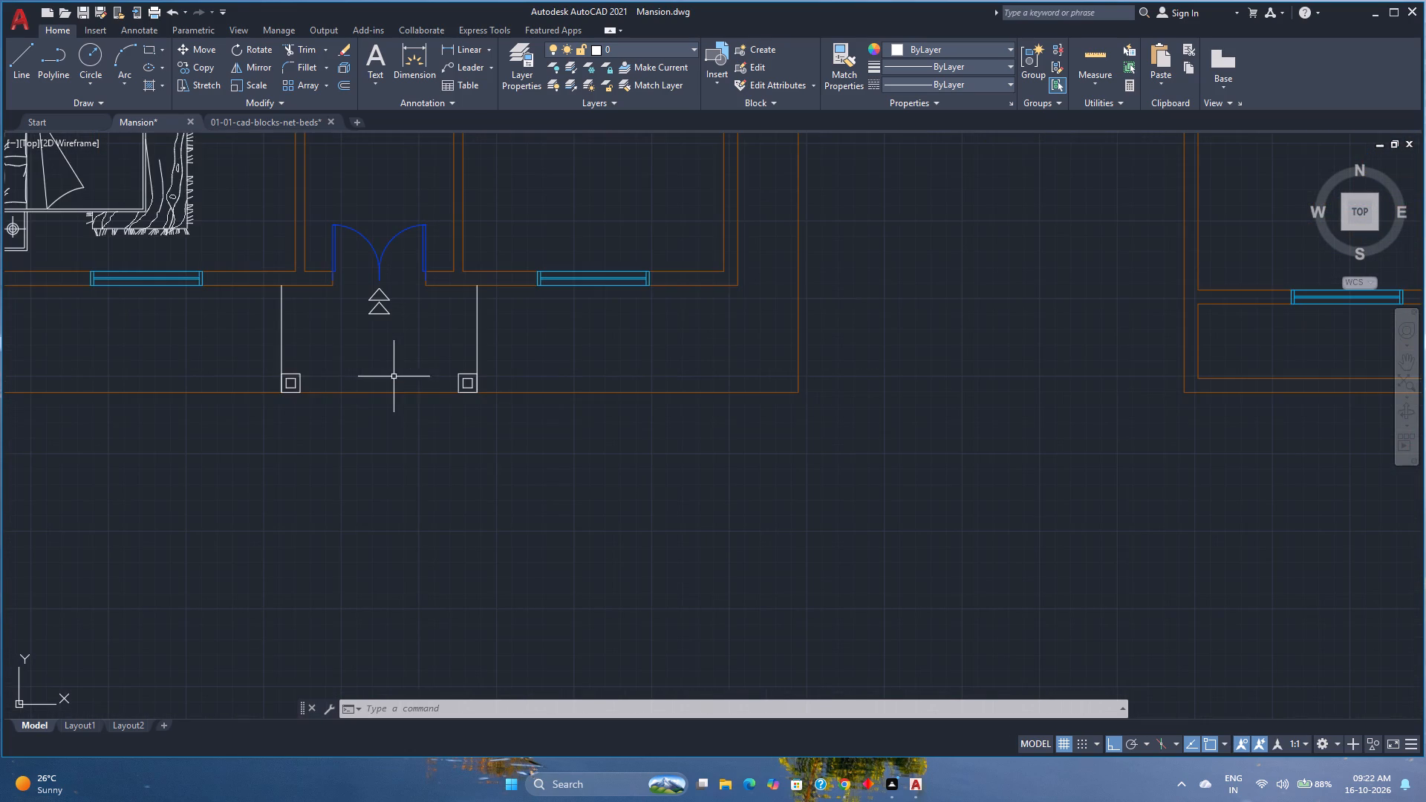
pyautogui.click(28, 76)
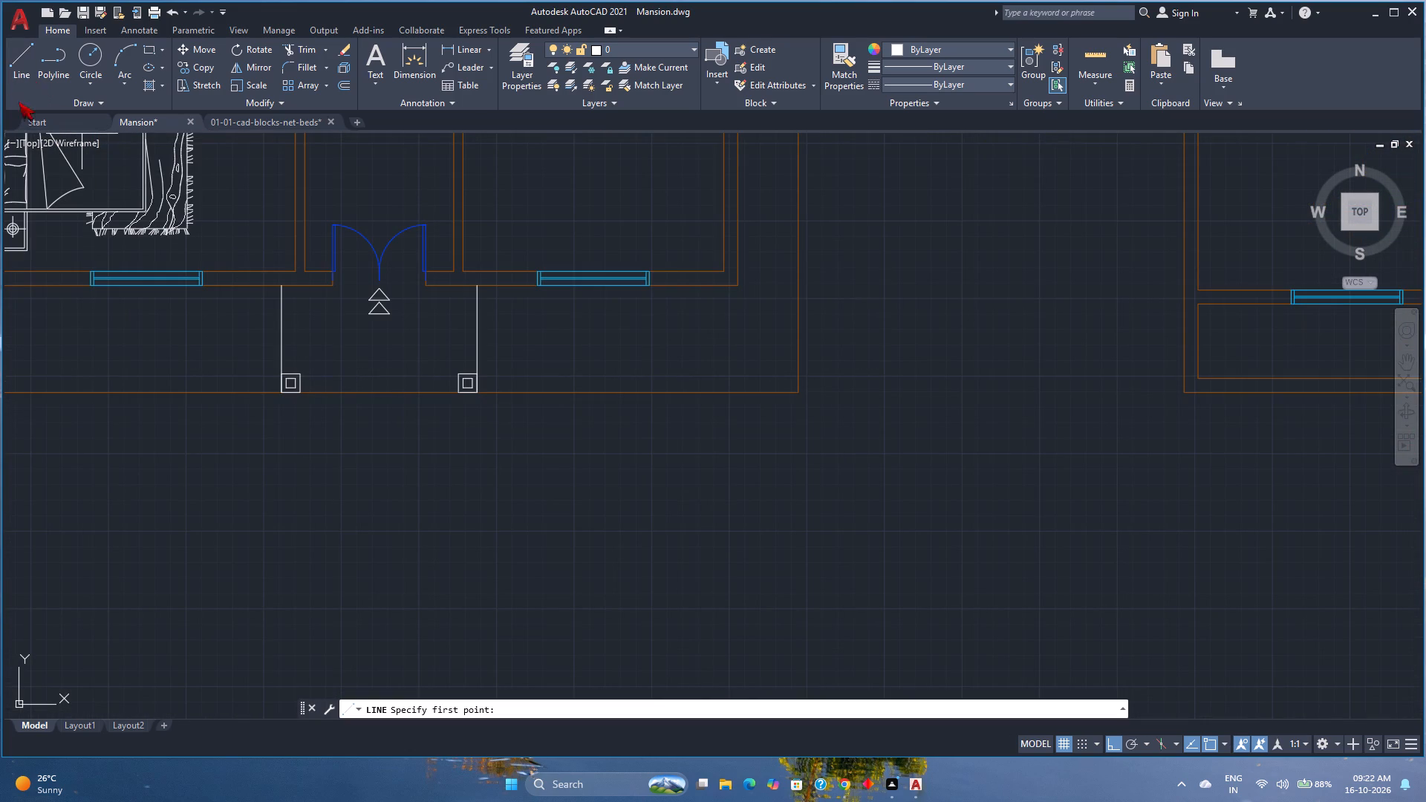
pyautogui.scroll(2, 307, 380)
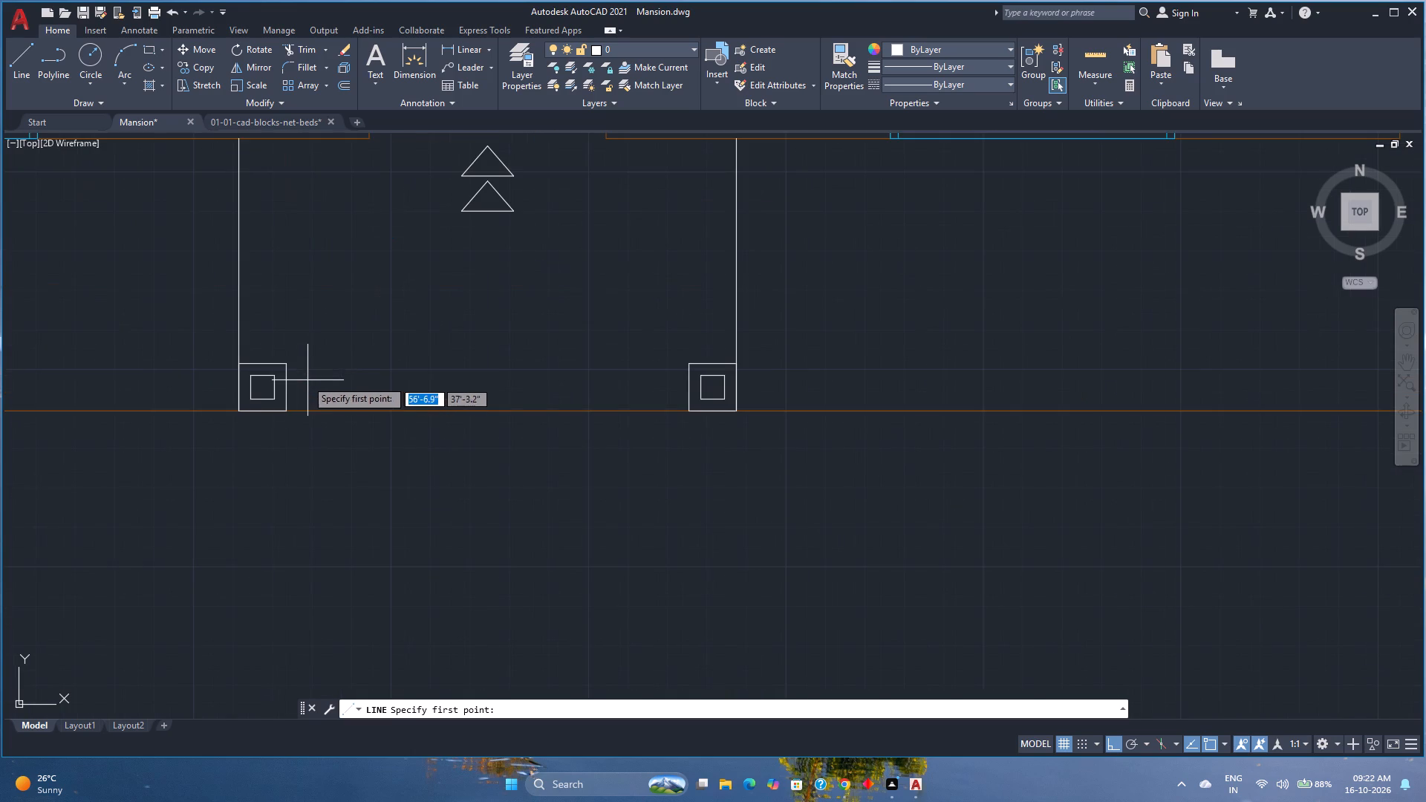
pyautogui.click(283, 365)
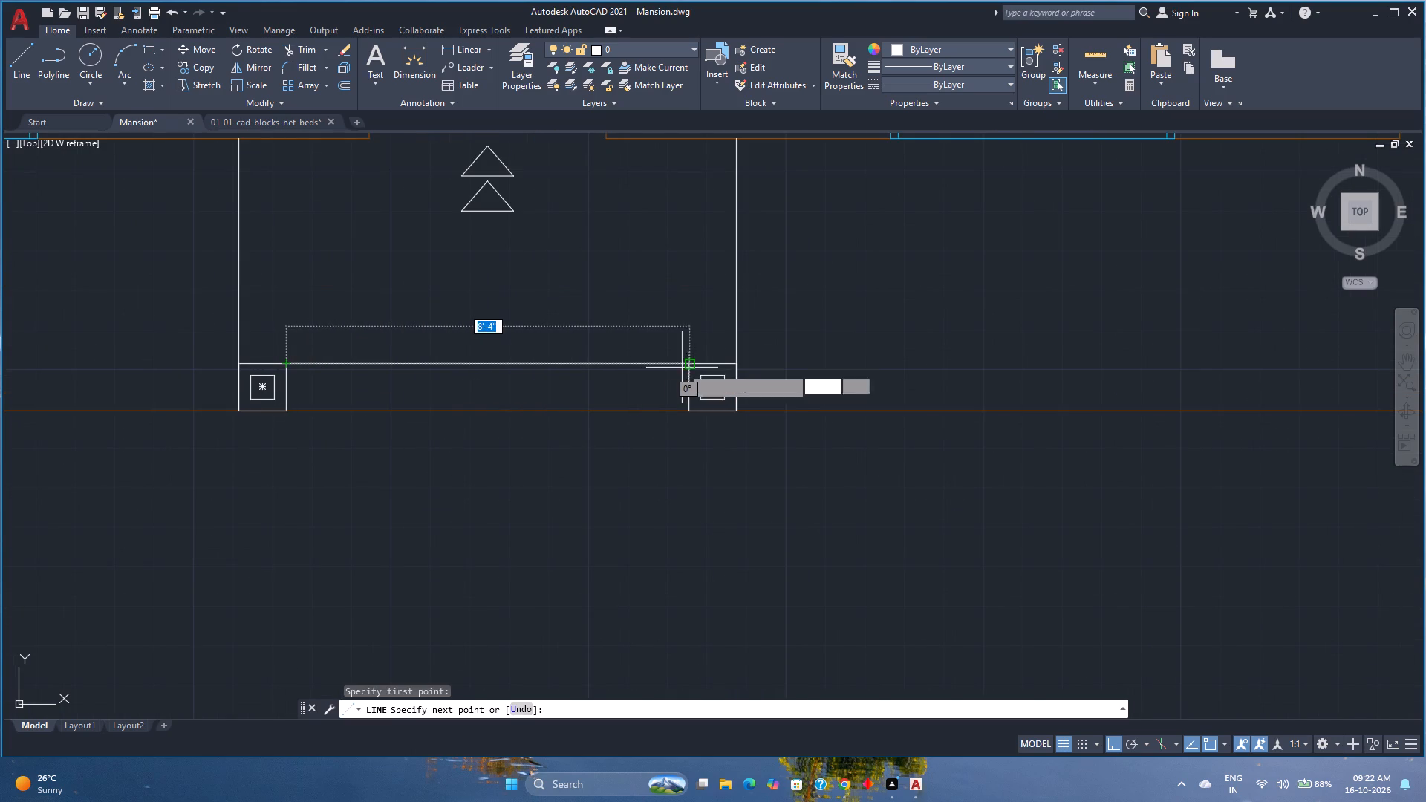
pyautogui.click(686, 365)
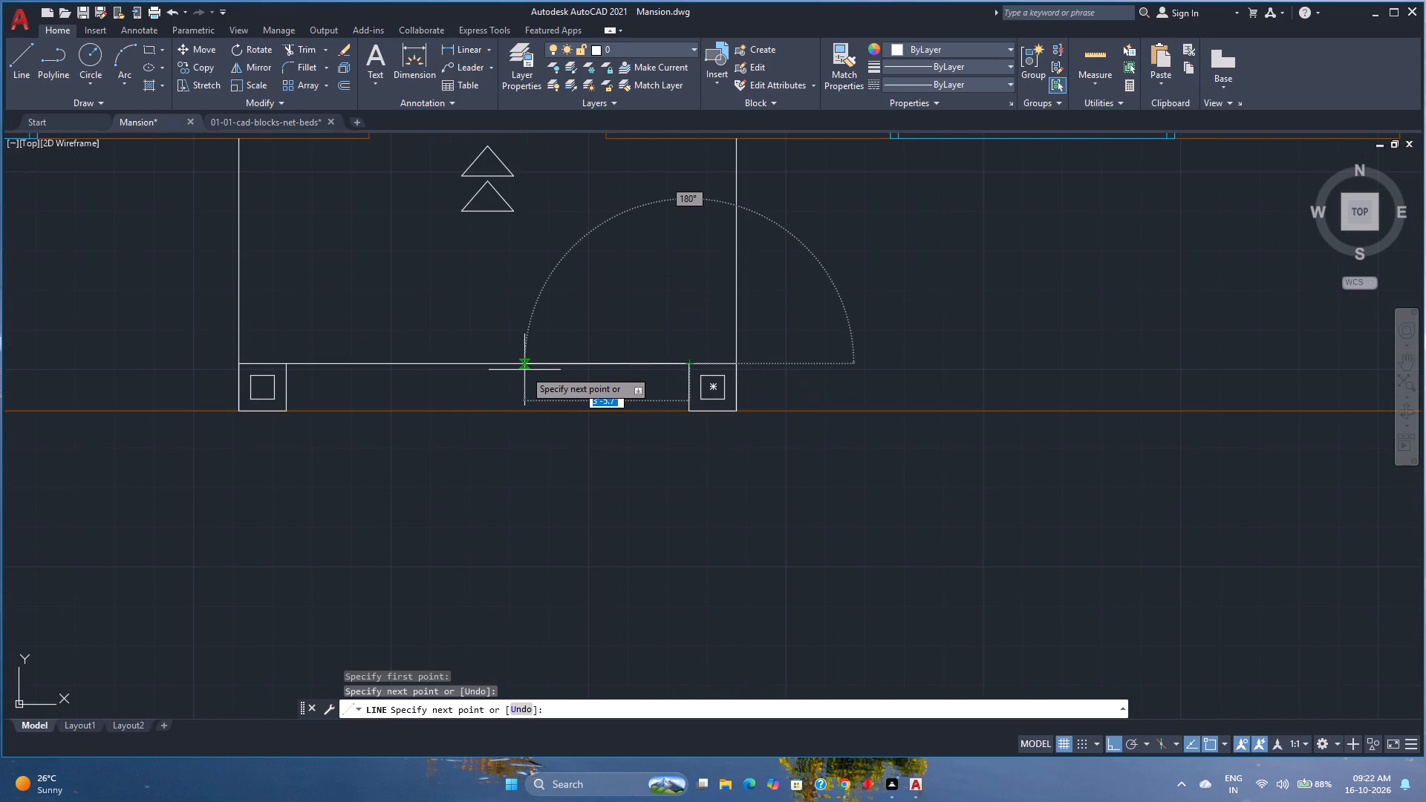
pyautogui.press('Escape')
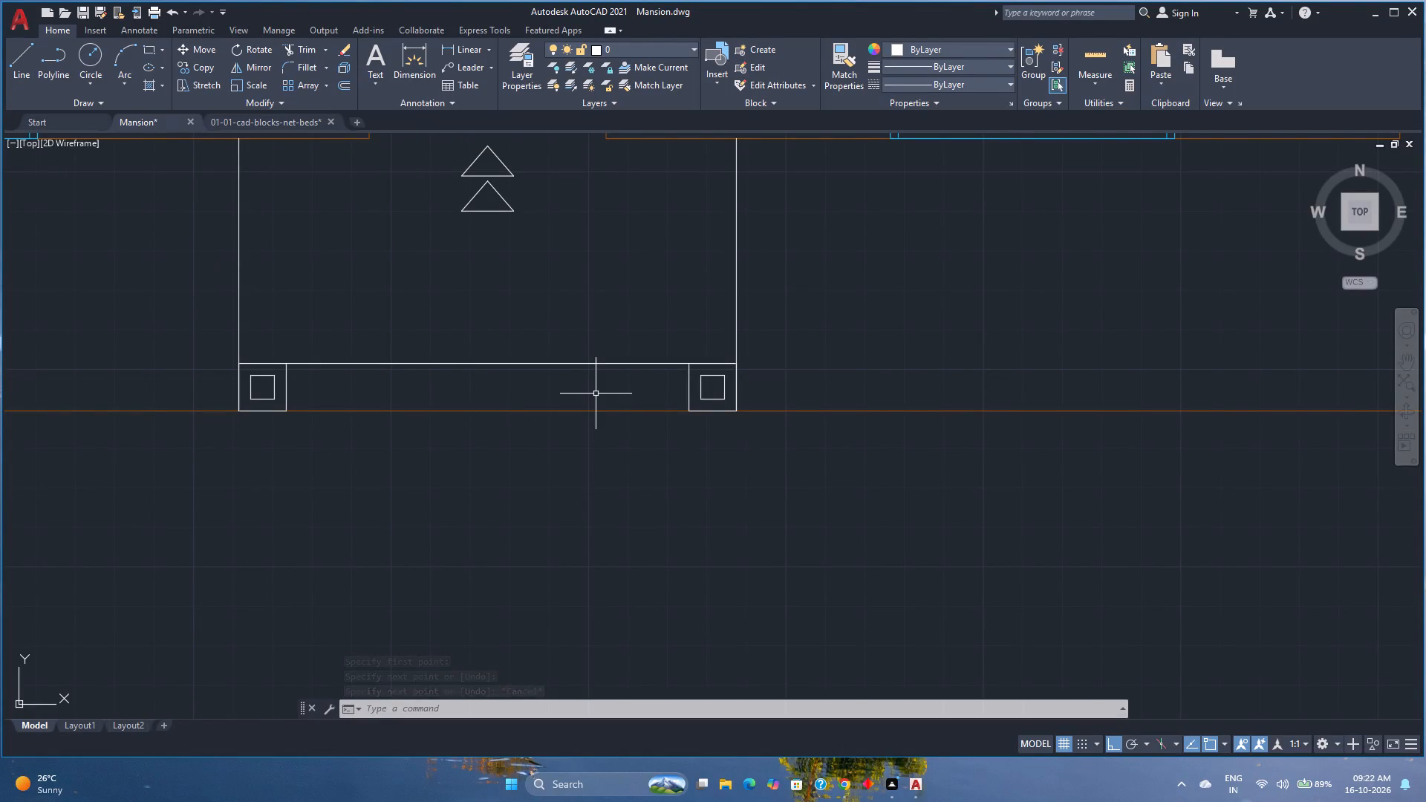
# Draw a horizontal line joining the facing lower corners of the two entrance columns.
pyautogui.click(25, 71)
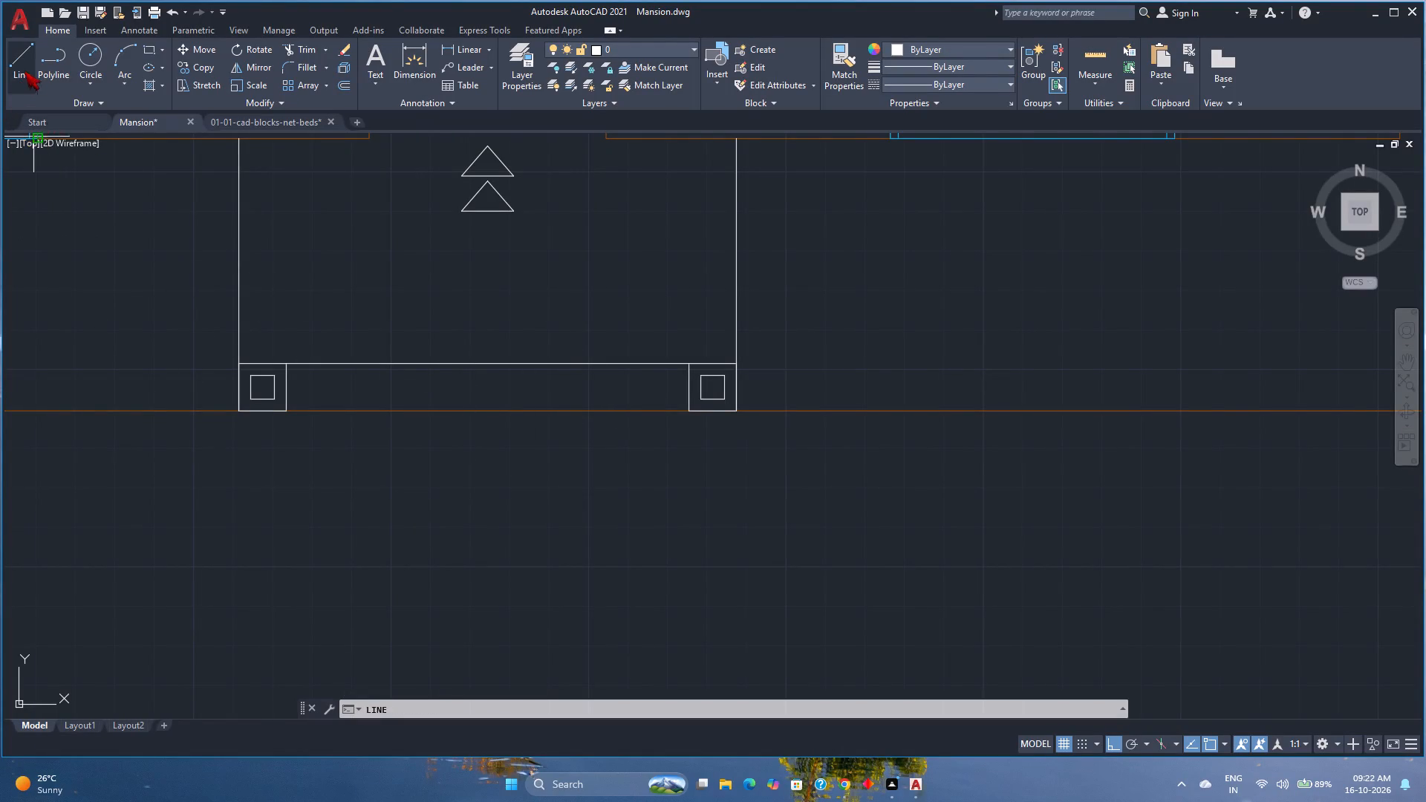
pyautogui.click(284, 411)
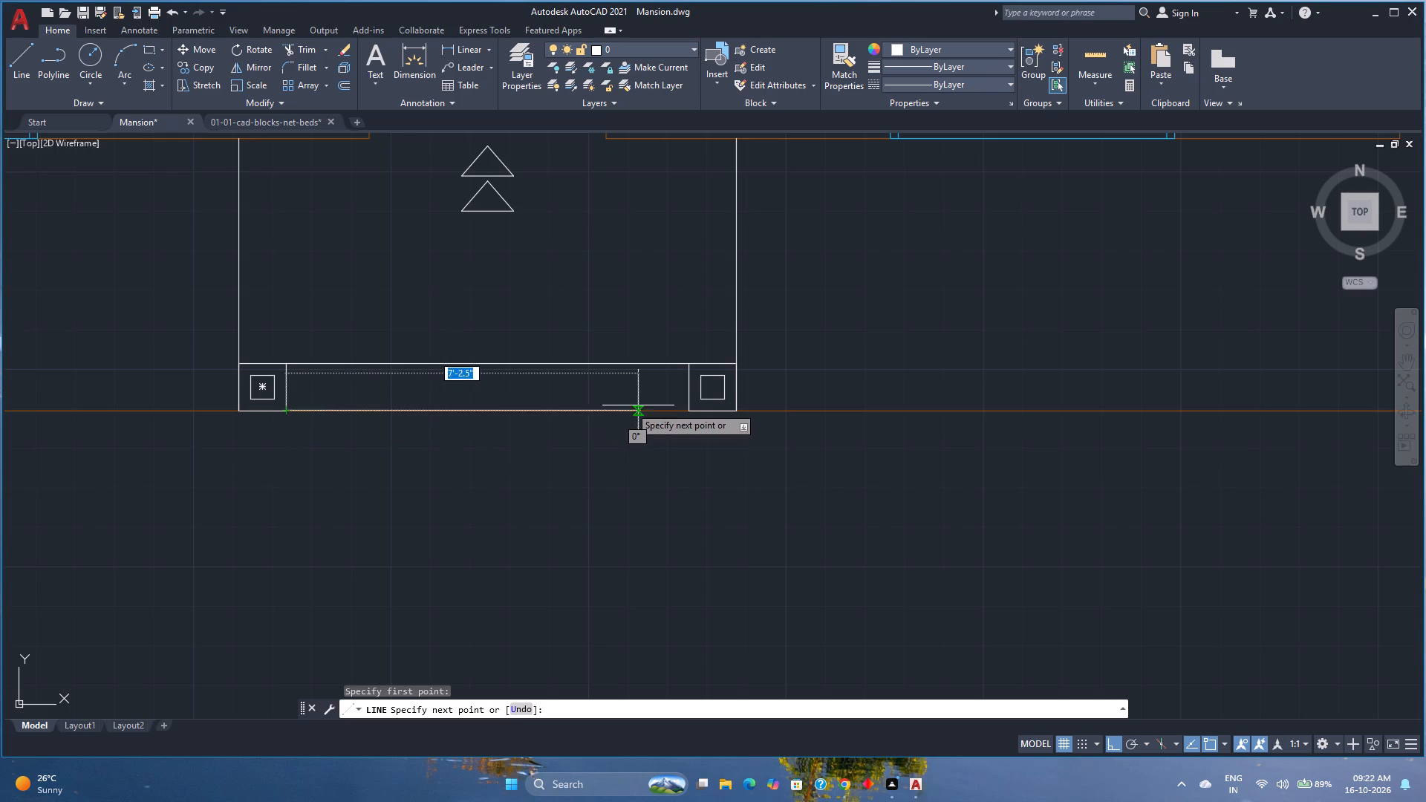
pyautogui.click(688, 413)
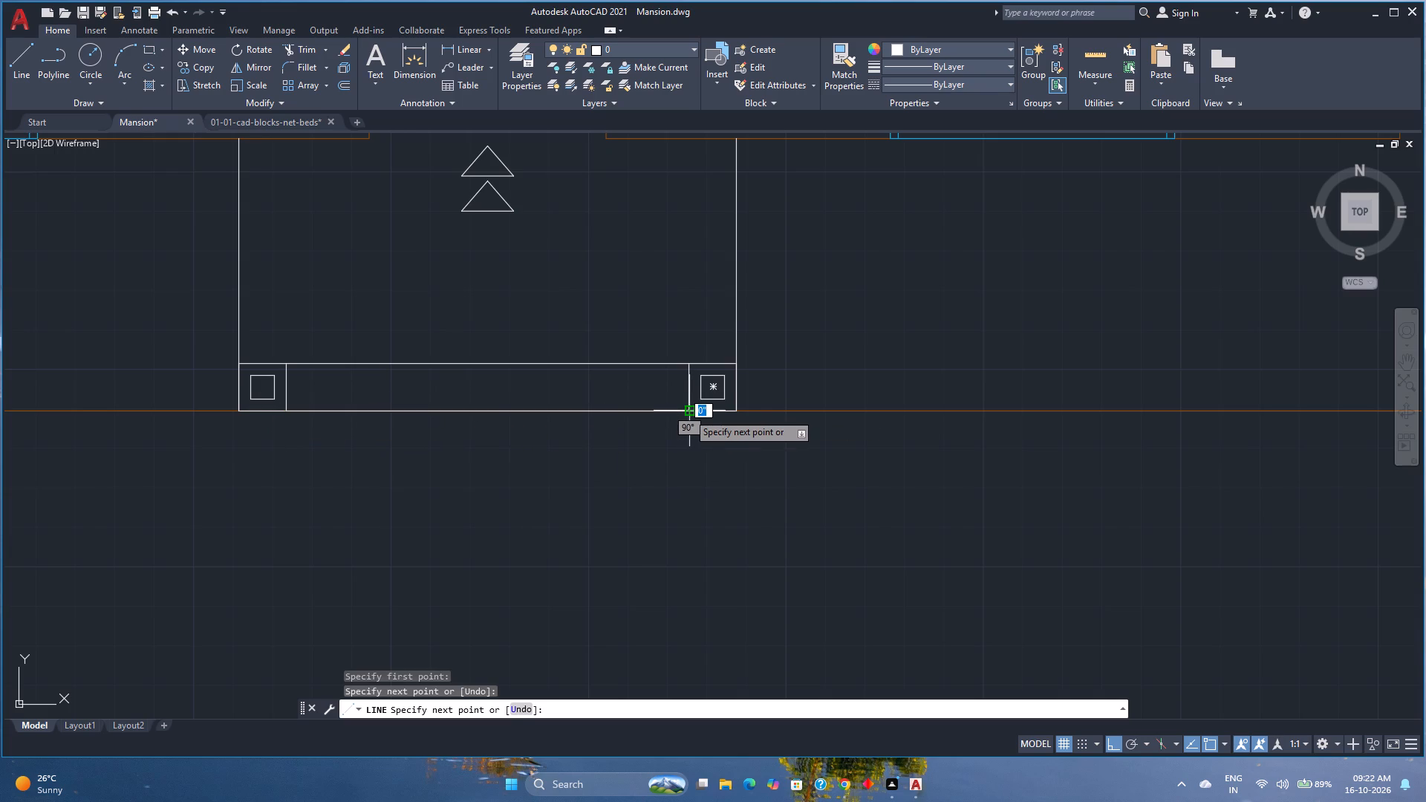
pyautogui.press('Escape')
# Fillet the lower entrance line with the right and the left entrance side lines to join them at both outer corners.
pyautogui.scroll(-3, 611, 429)
pyautogui.moveTo(599, 434); pyautogui.dragTo(597, 434, button='middle')
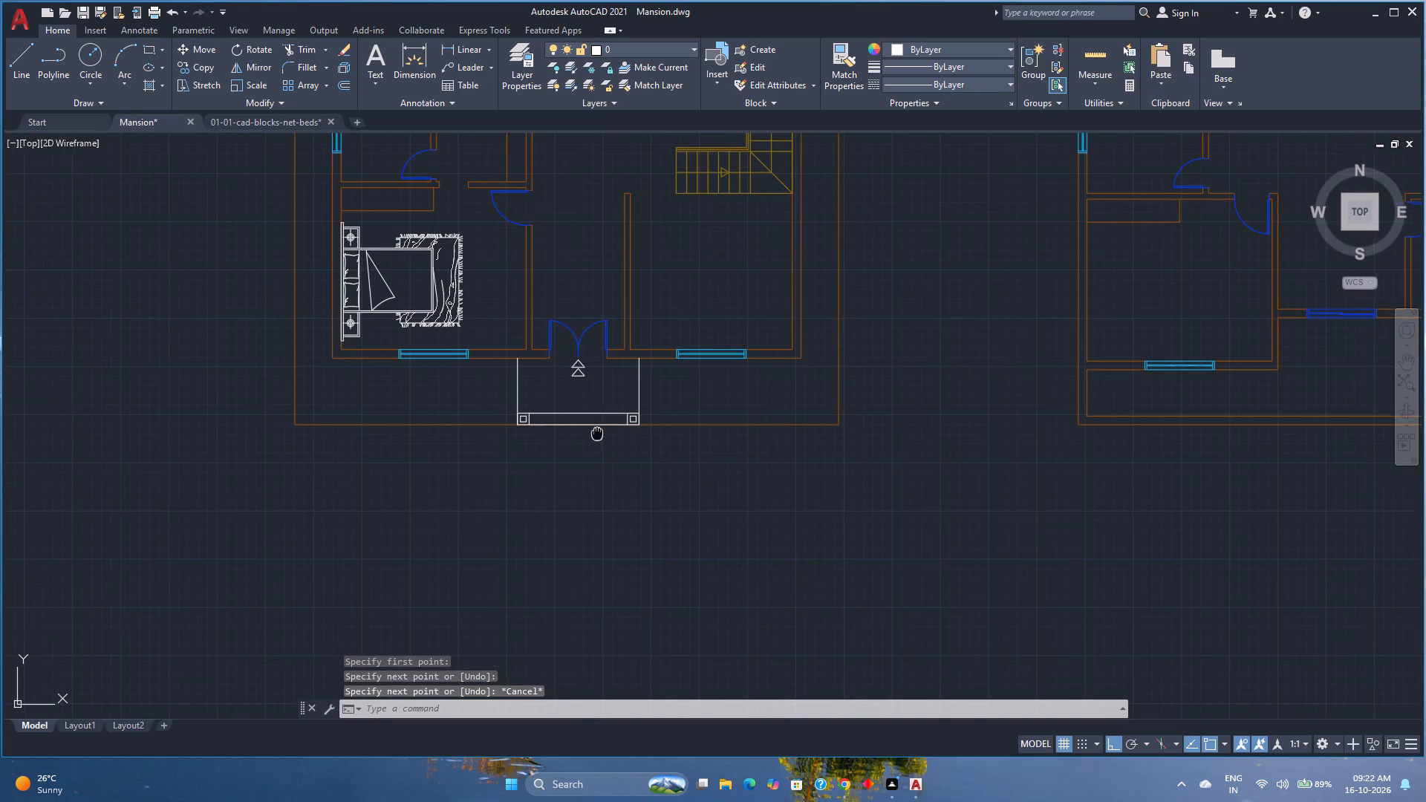
pyautogui.moveTo(597, 434); pyautogui.dragTo(518, 495, button='middle')
pyautogui.scroll(3, 533, 485)
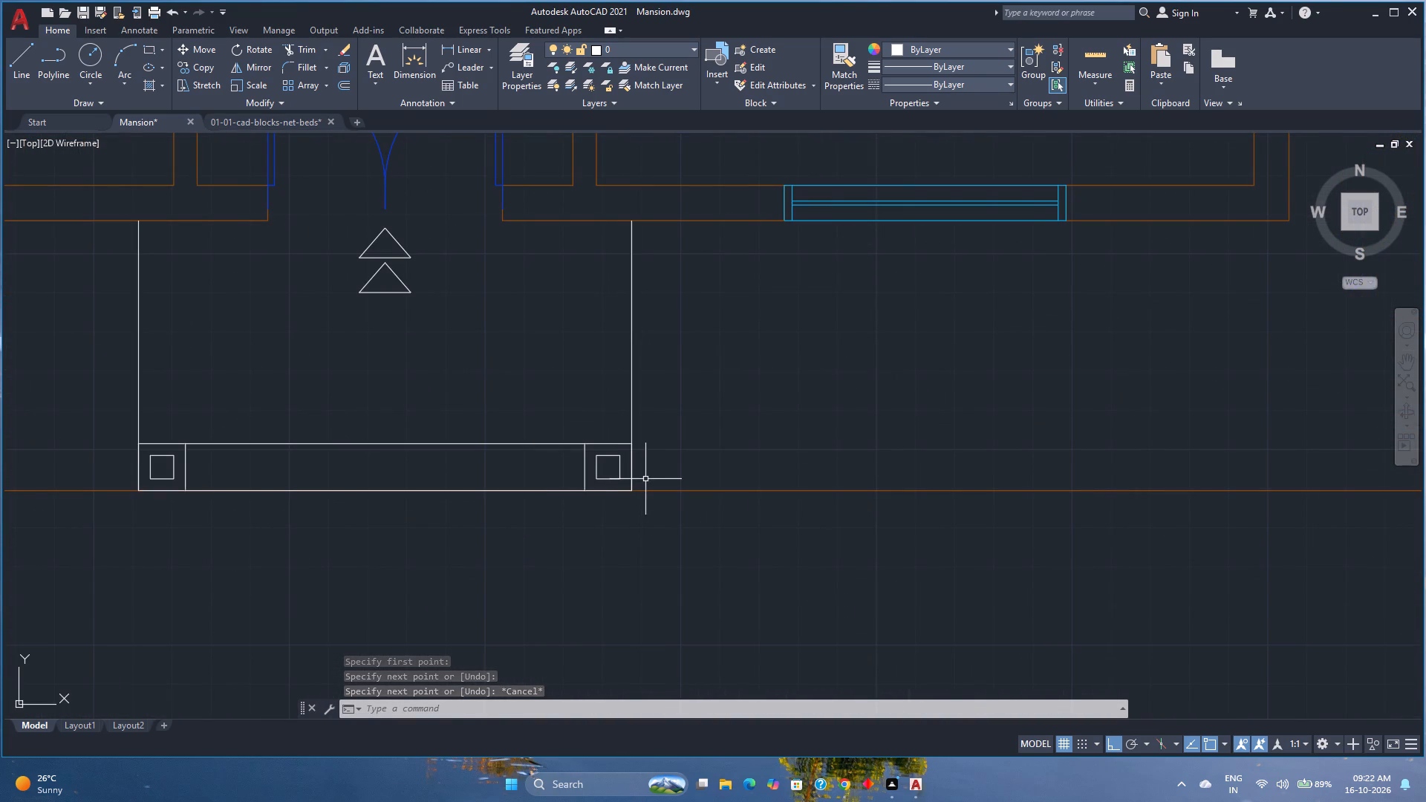
pyautogui.click(558, 489)
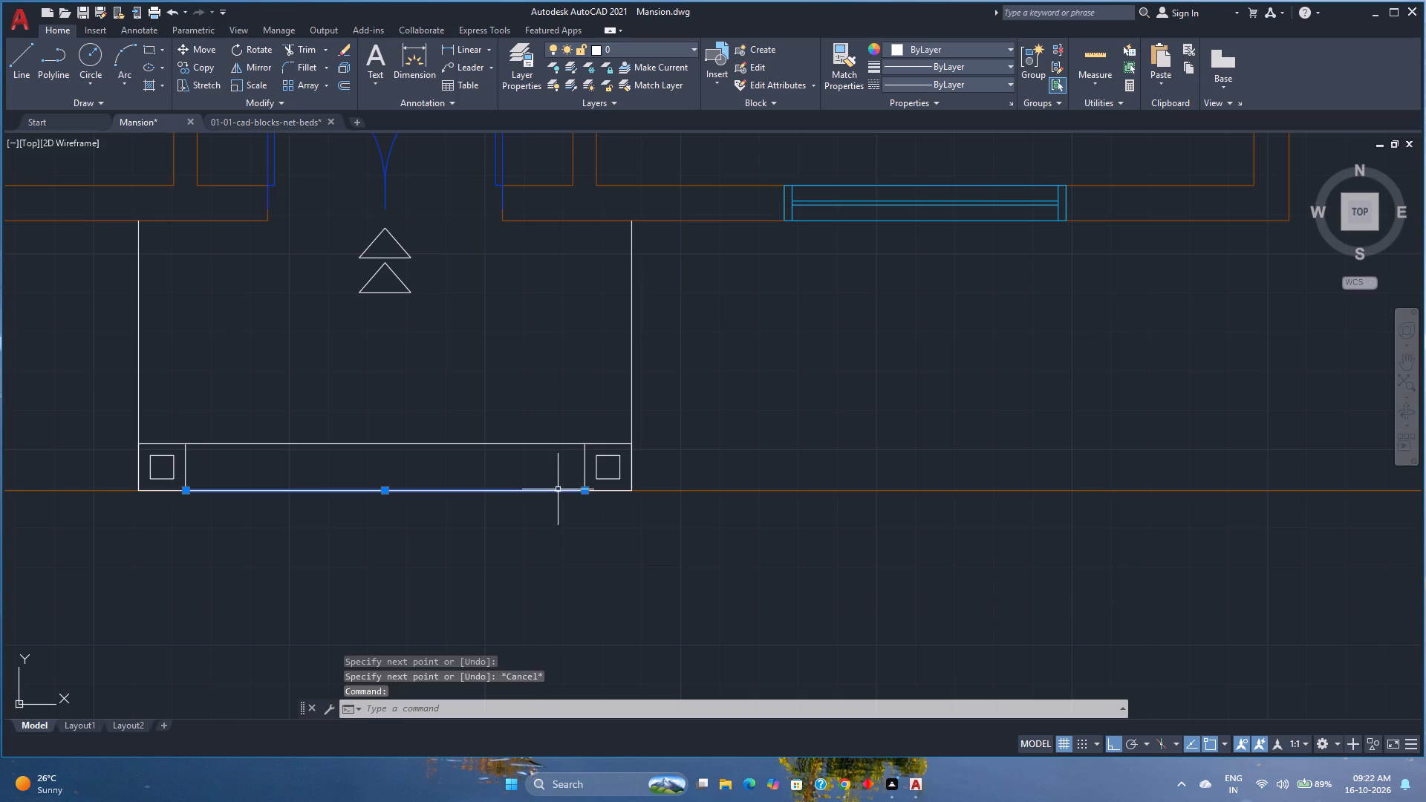
pyautogui.click(631, 401)
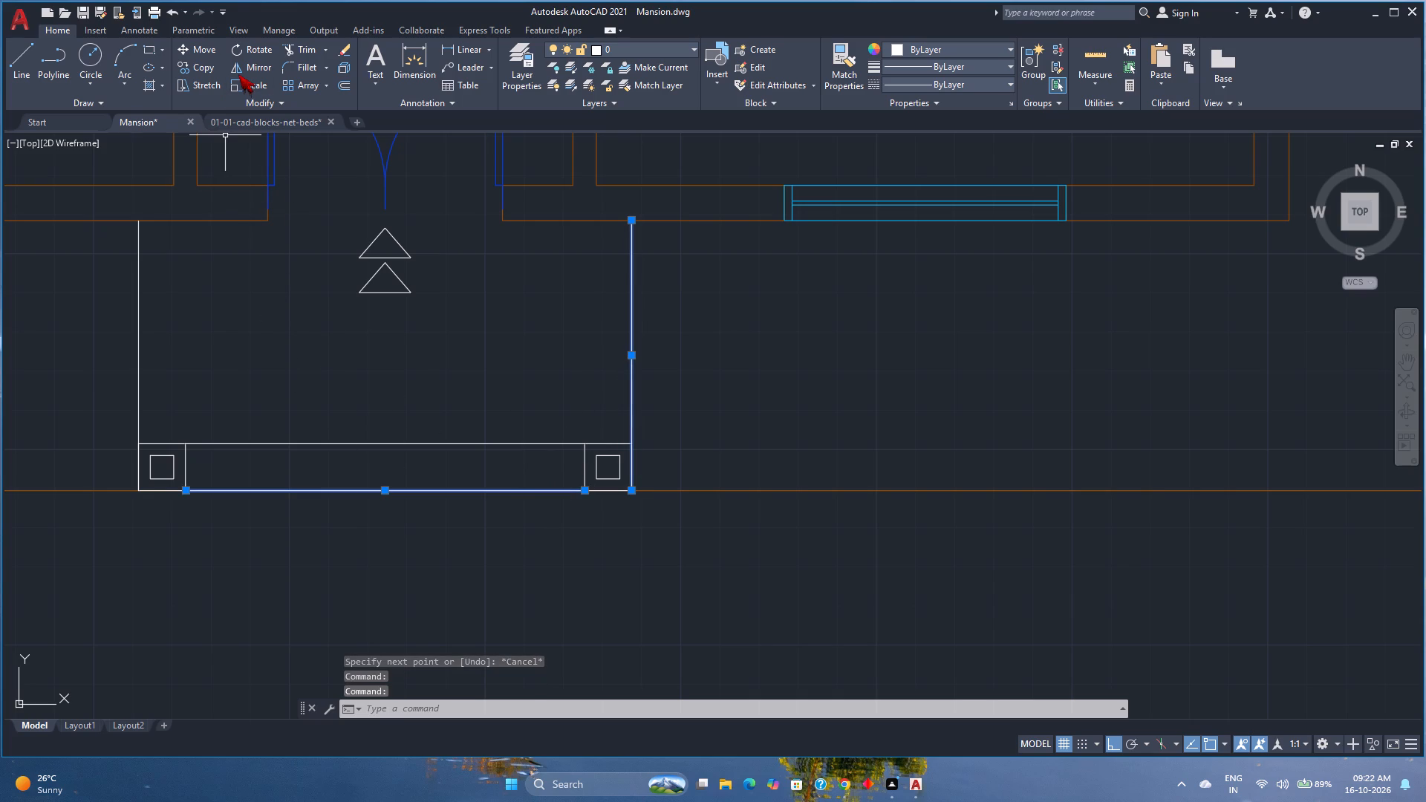
pyautogui.click(309, 70)
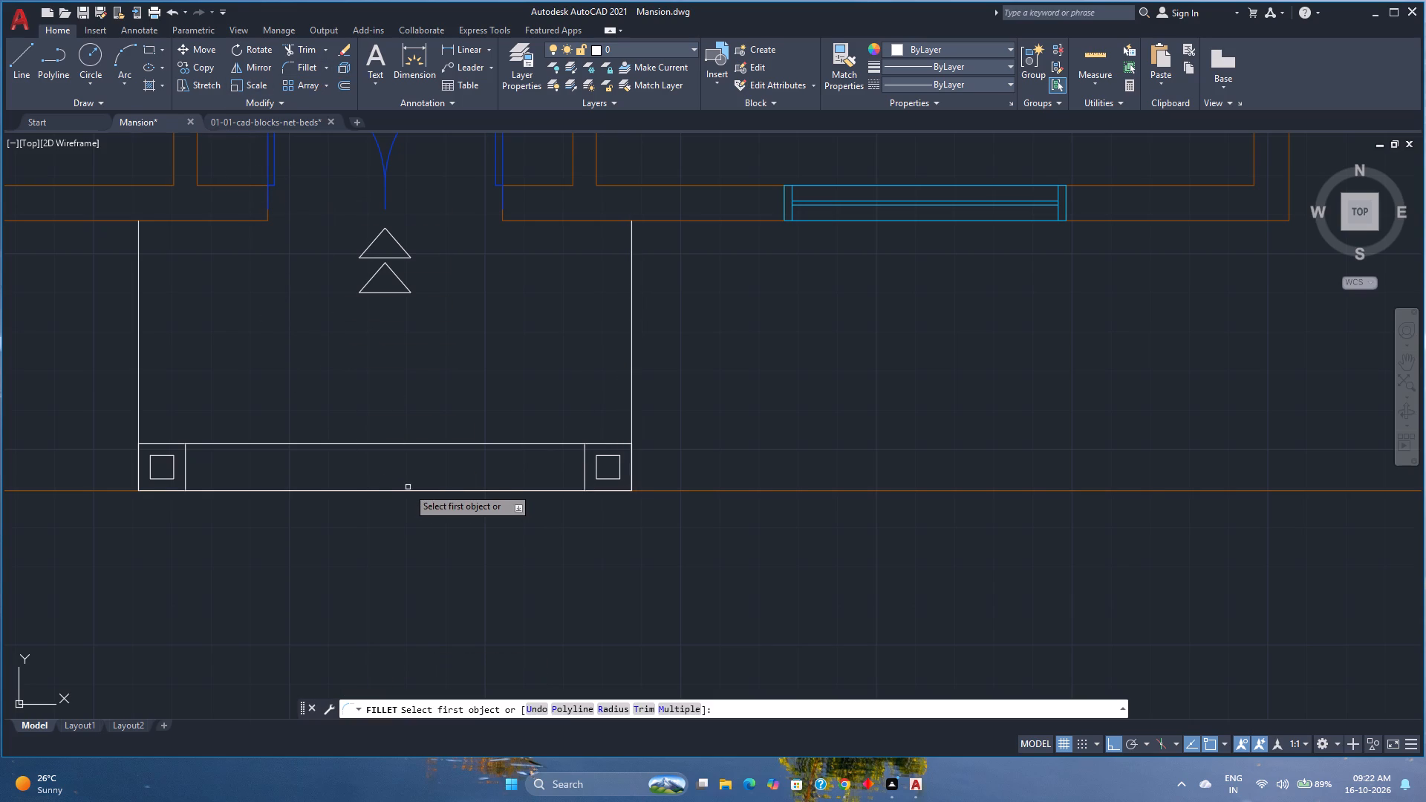
pyautogui.click(410, 489)
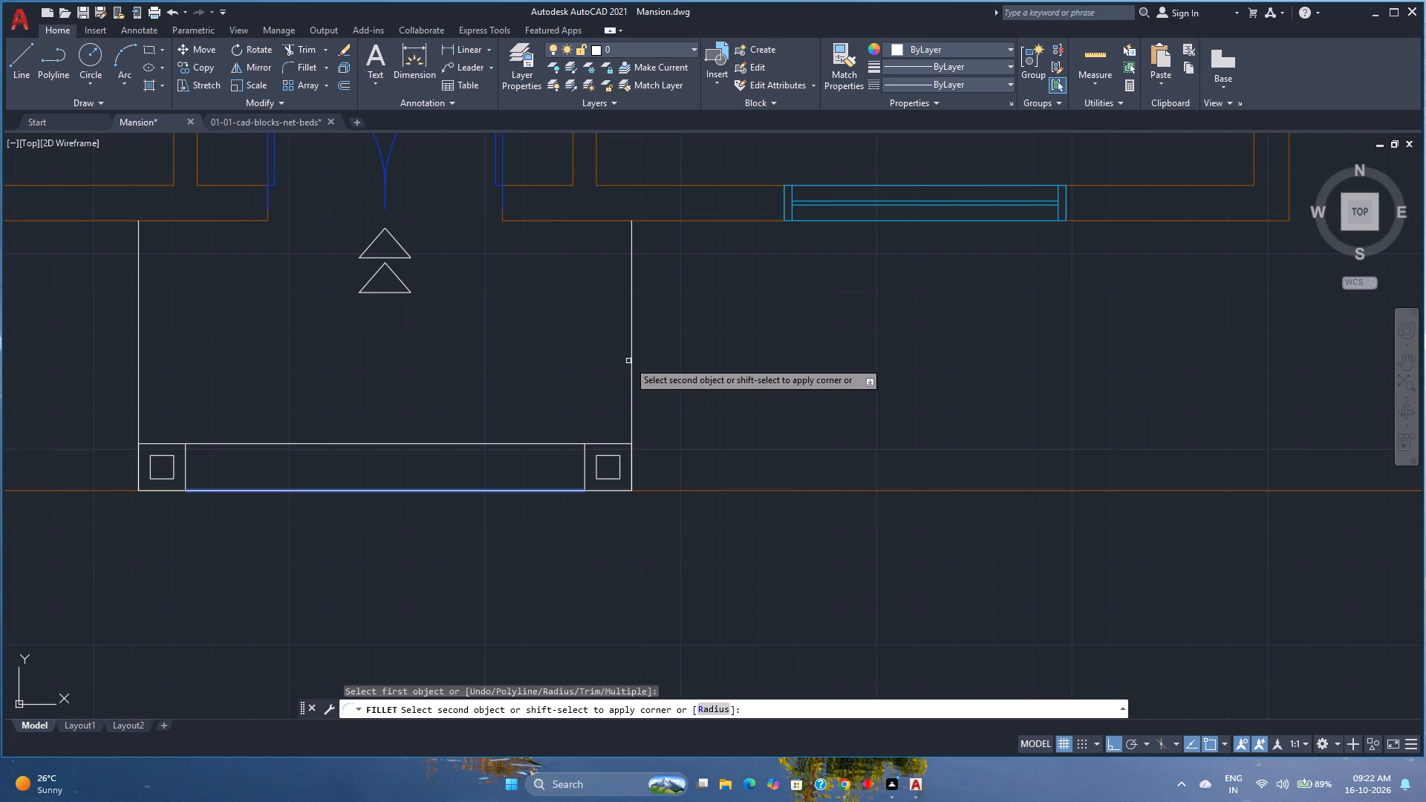
pyautogui.click(631, 359)
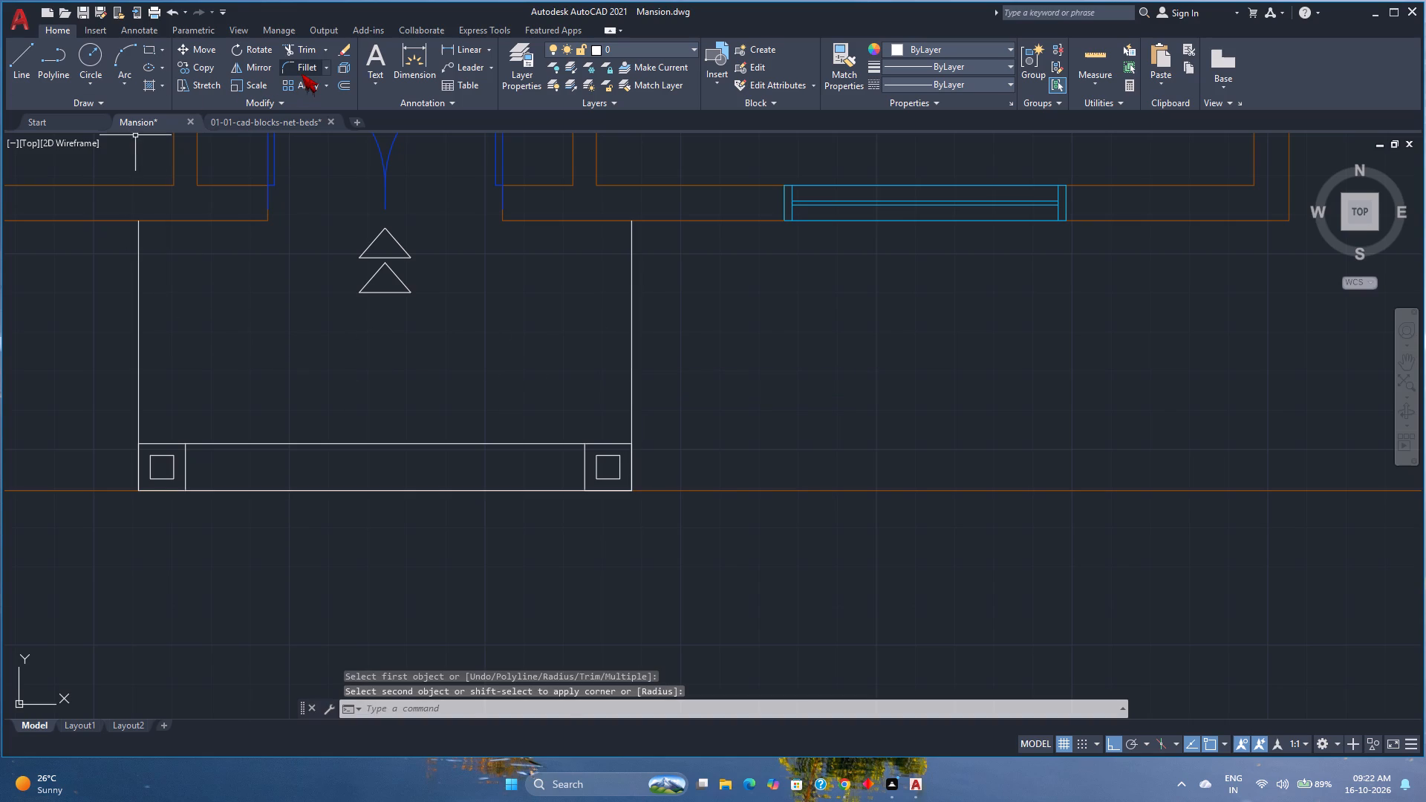
pyautogui.click(302, 74)
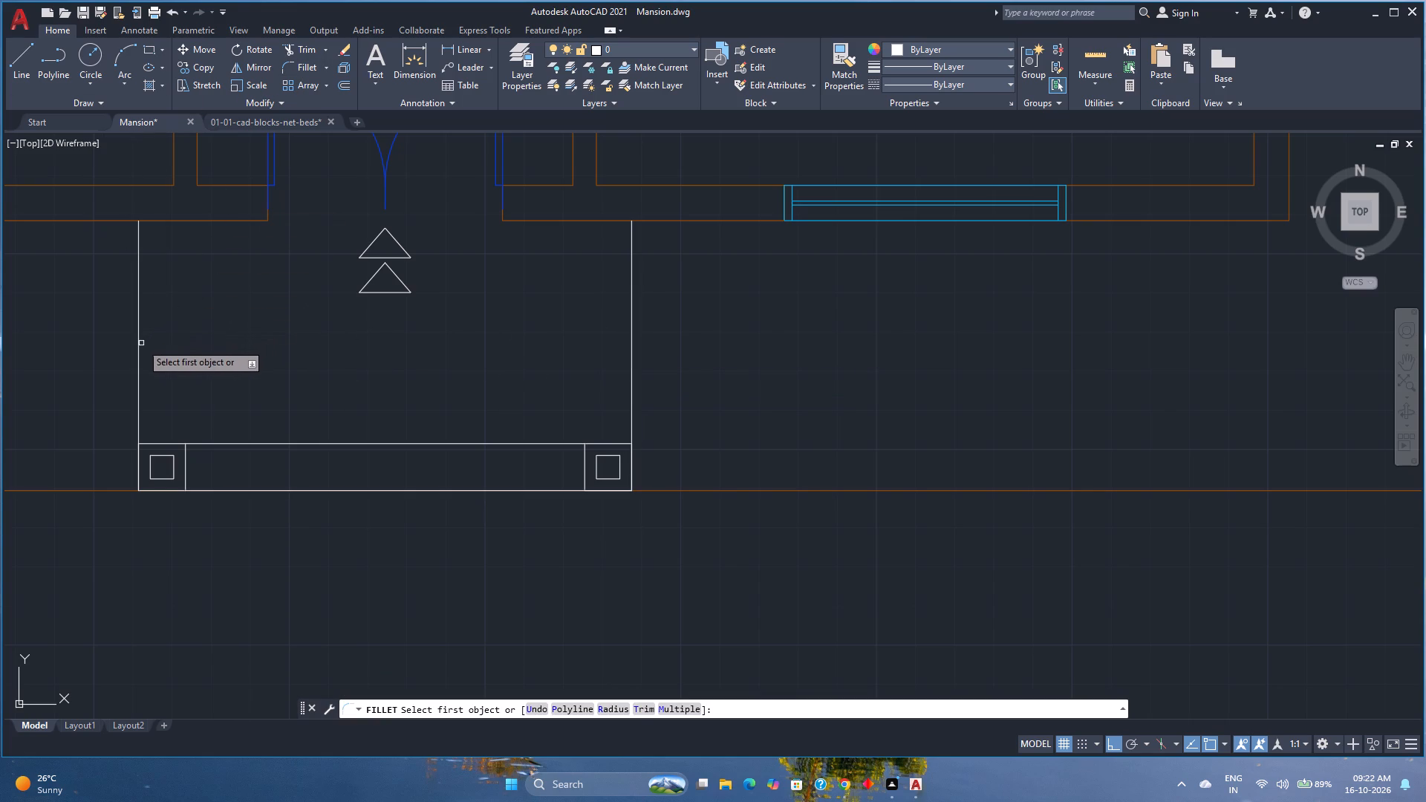
pyautogui.click(137, 346)
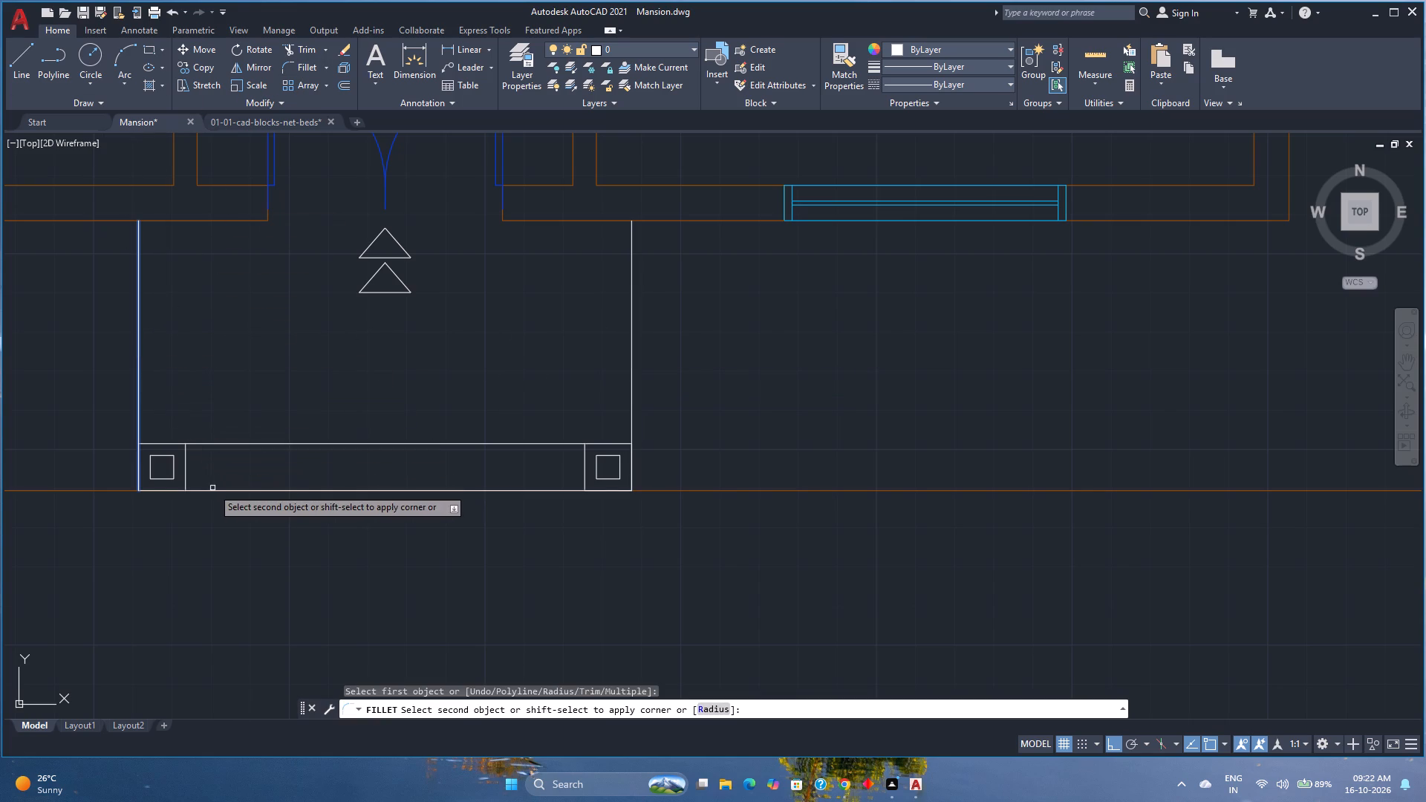
pyautogui.click(215, 489)
# Save the mansion drawing.
pyautogui.scroll(-2, 236, 425)
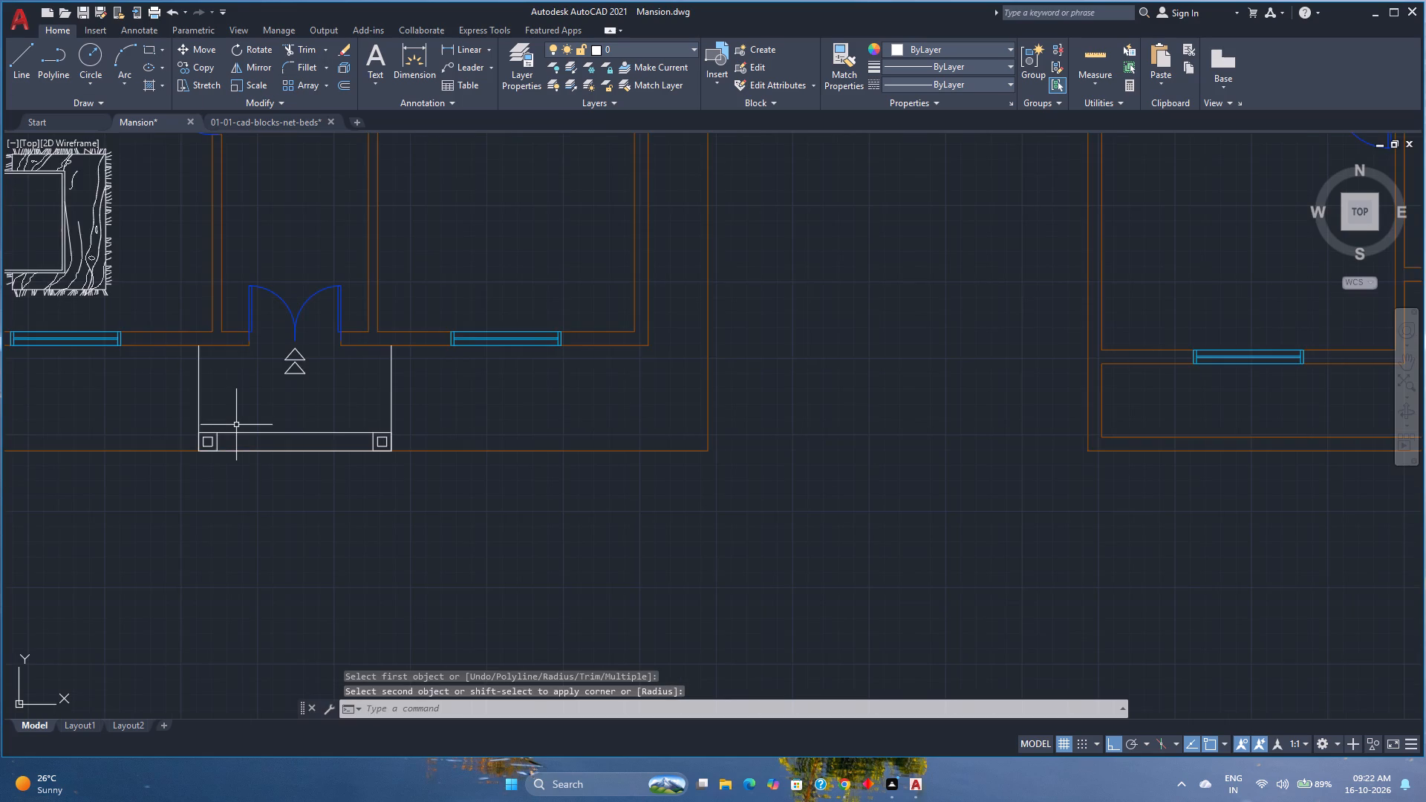
pyautogui.scroll(-1, 236, 425)
pyautogui.moveTo(236, 425); pyautogui.dragTo(275, 486, button='middle')
pyautogui.scroll(-3, 276, 477)
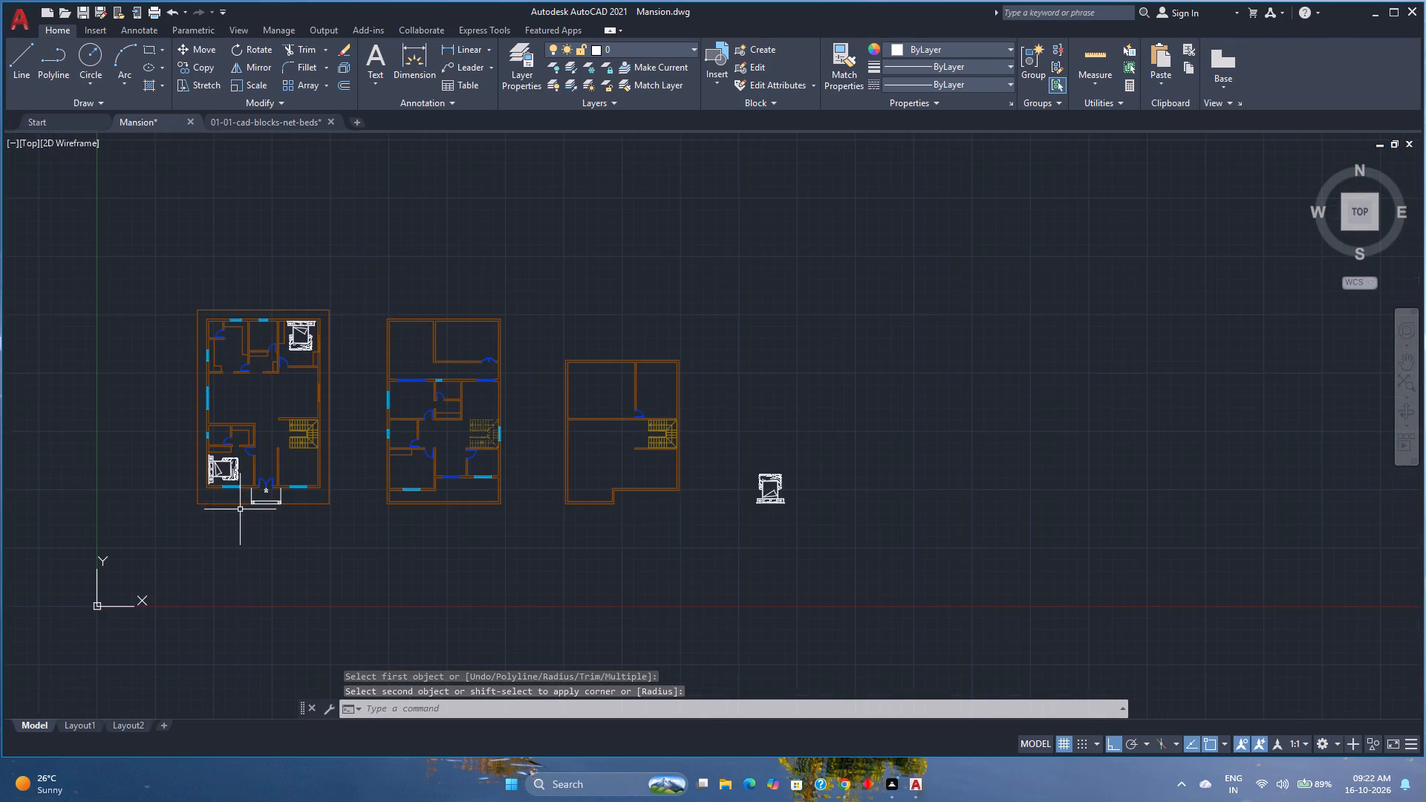
pyautogui.moveTo(240, 509); pyautogui.dragTo(293, 494, button='middle')
pyautogui.scroll(1, 293, 494)
pyautogui.moveTo(293, 494); pyautogui.dragTo(255, 572, button='middle')
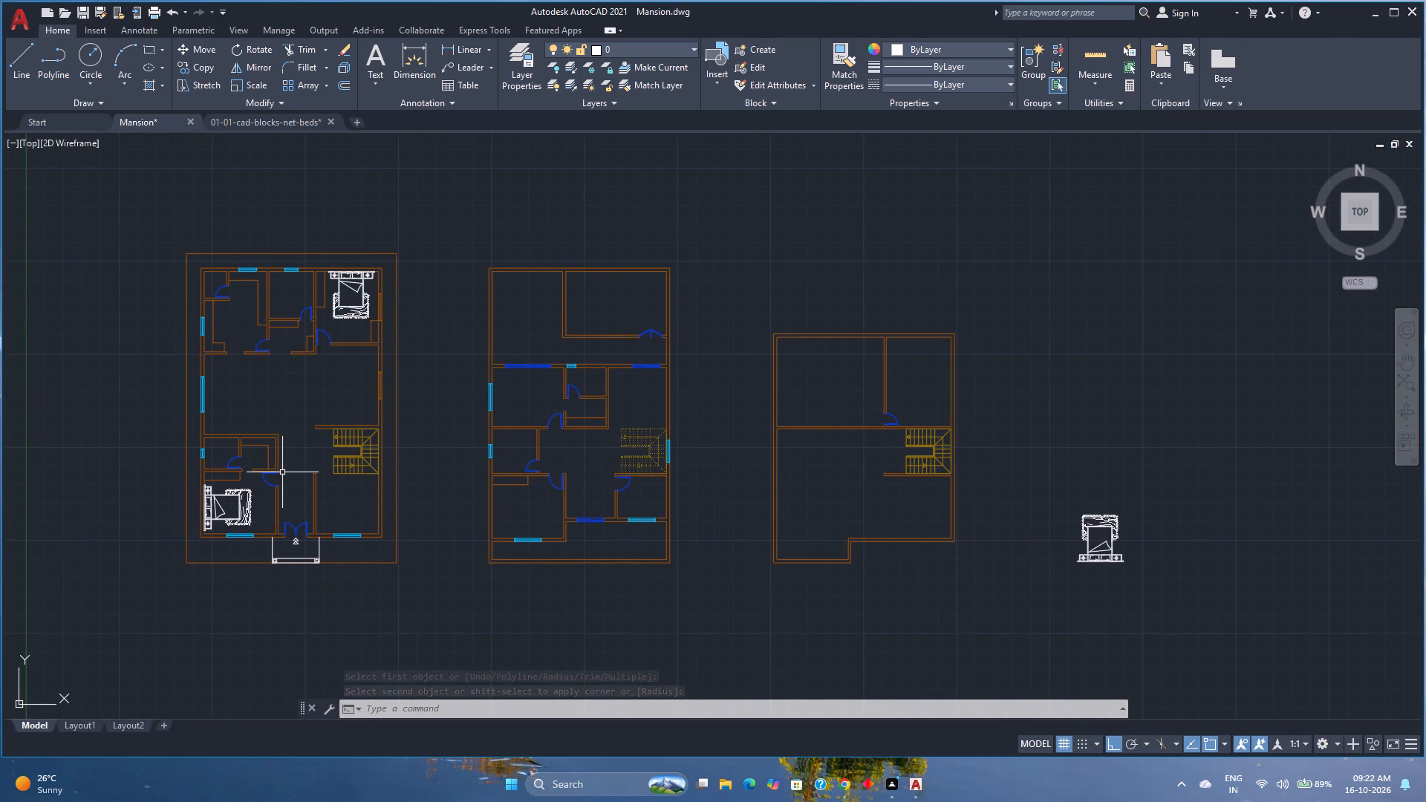
pyautogui.hotkey('ctrl', 's')
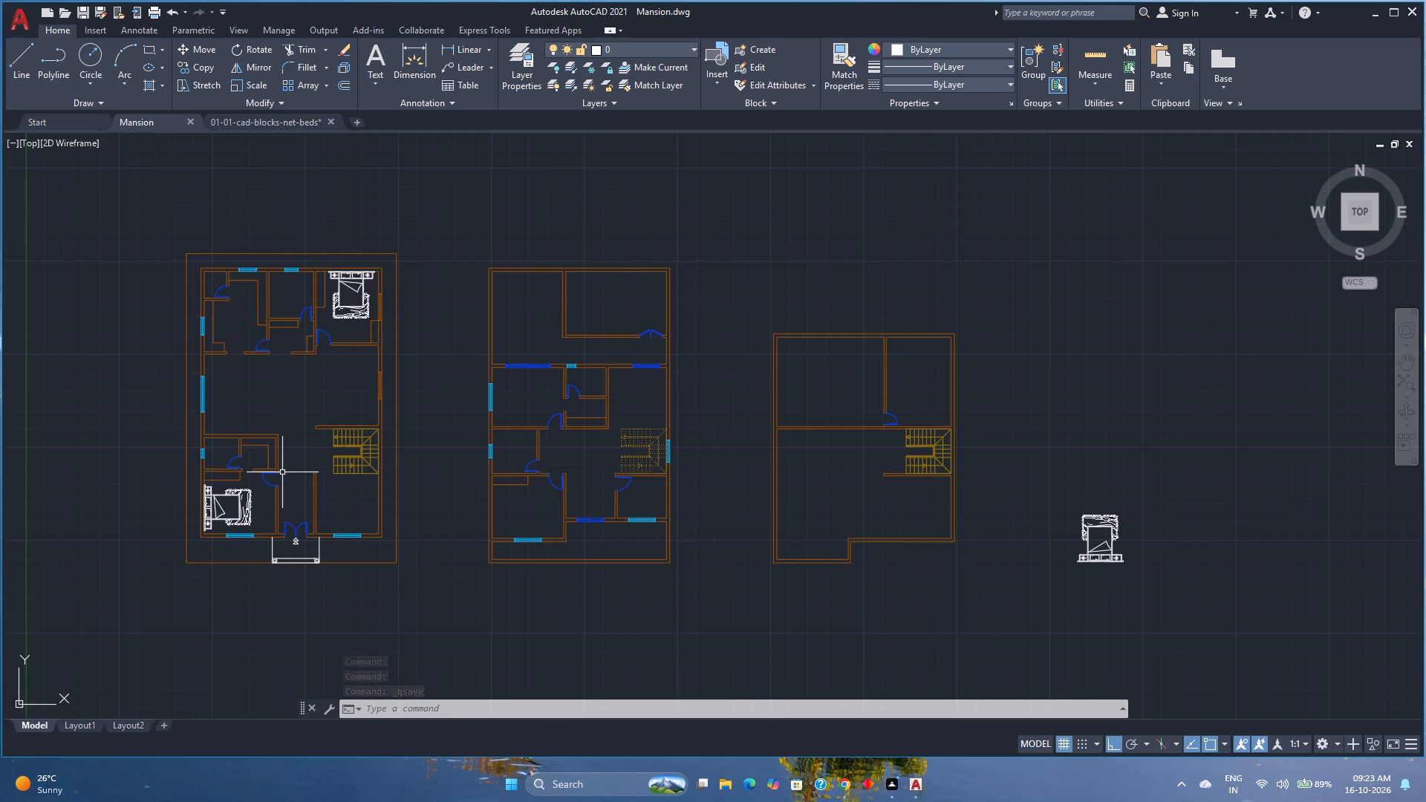
# Quick-measure the distances in the open area between the ground floor's front wall and the outer boundary, beside the entrance.
pyautogui.scroll(2, 182, 540)
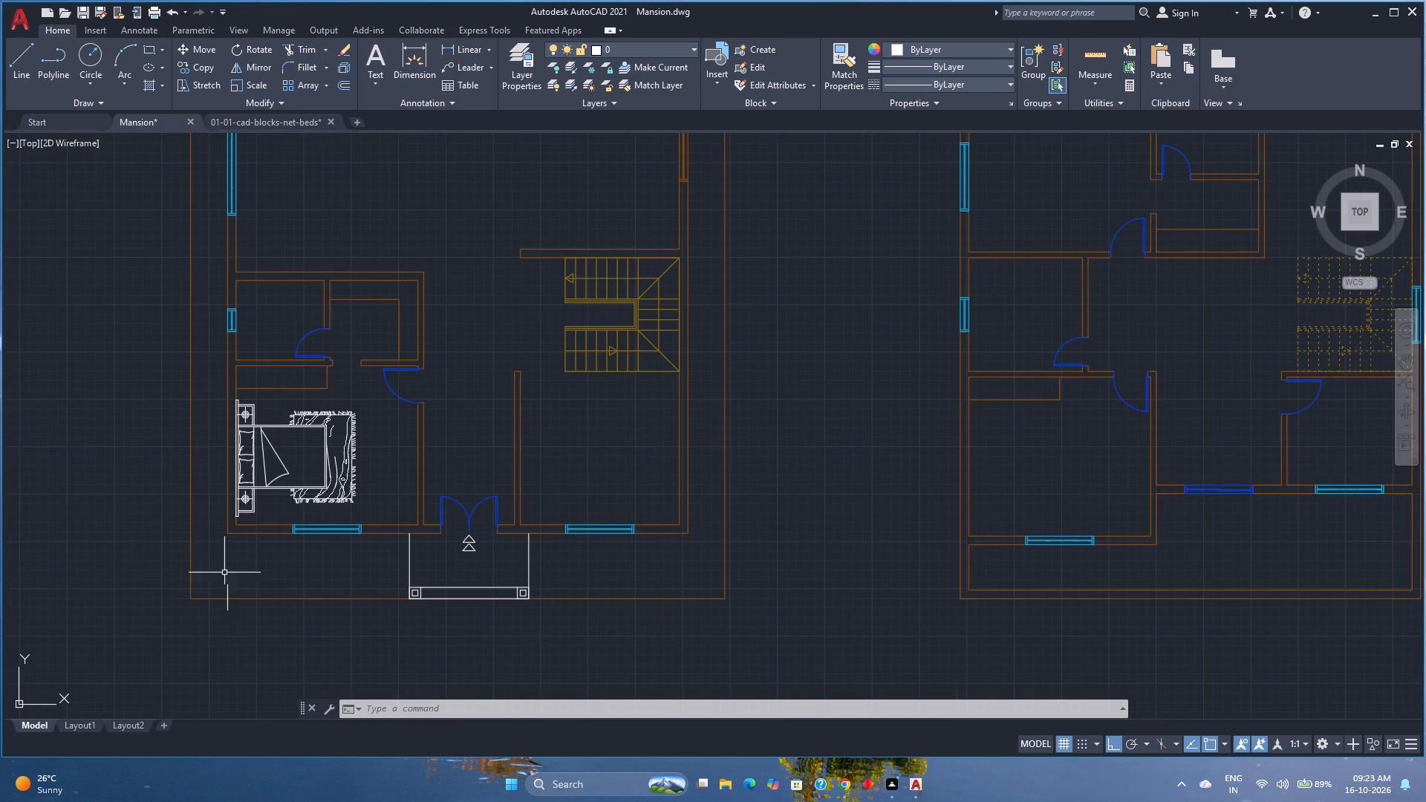
pyautogui.scroll(1, 237, 582)
pyautogui.moveTo(322, 588); pyautogui.dragTo(328, 544, button='middle')
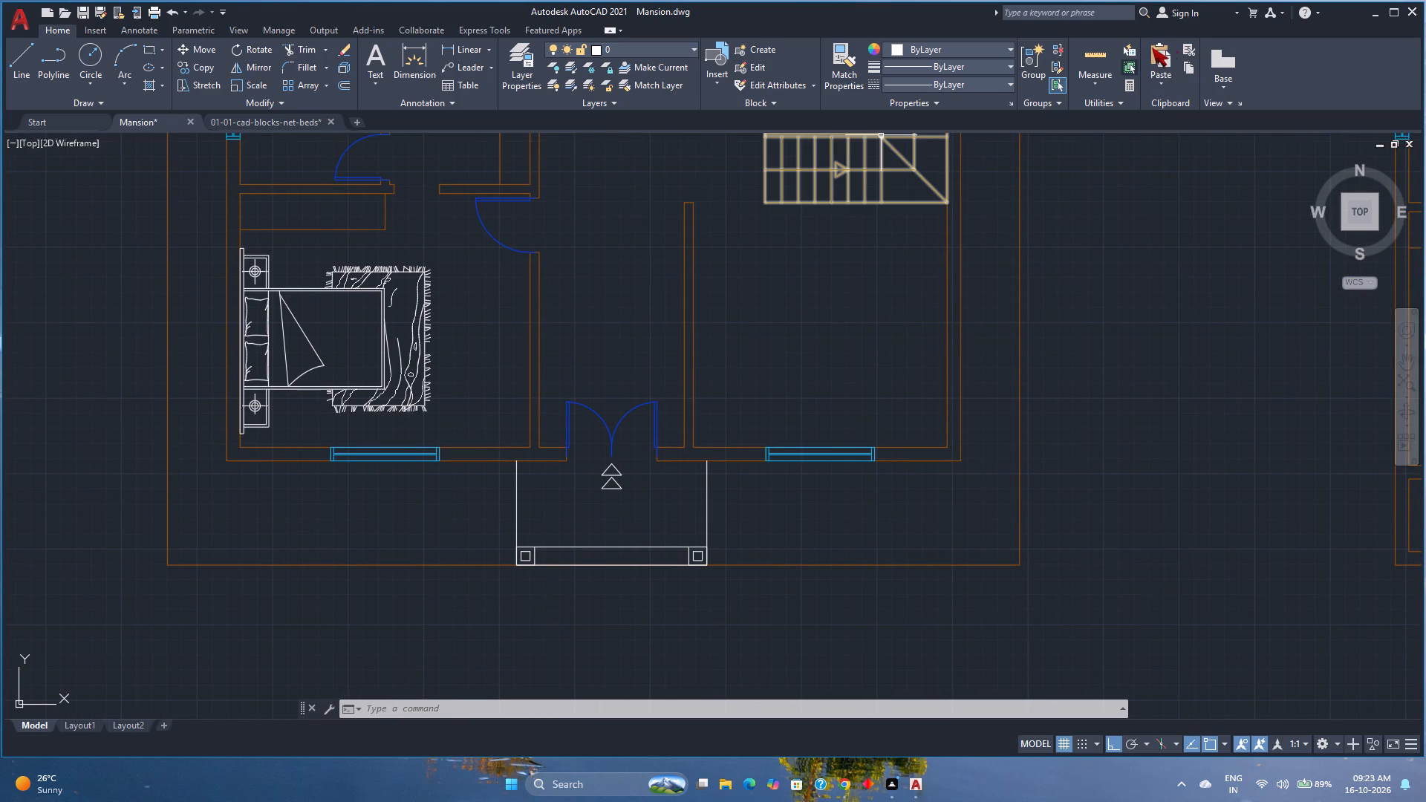
pyautogui.click(1102, 53)
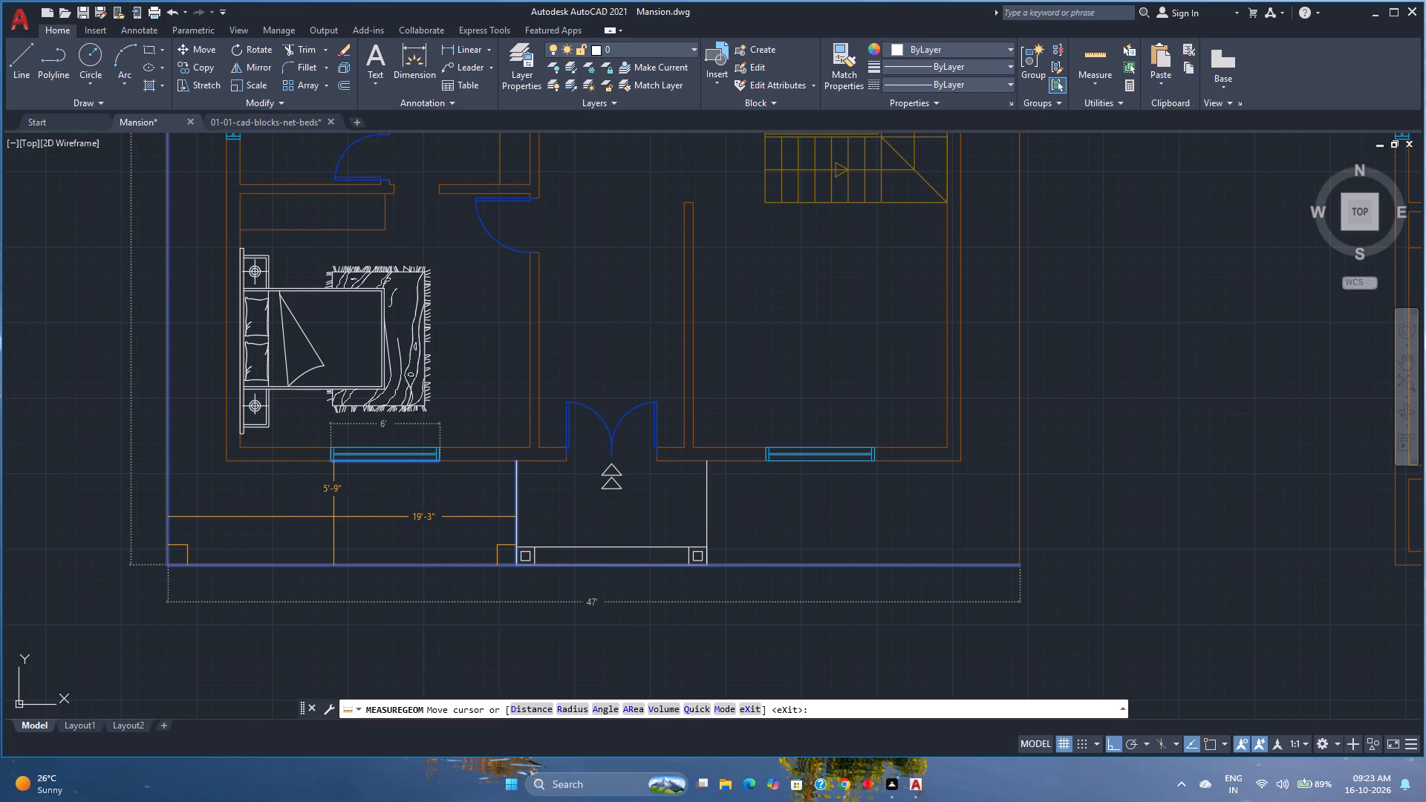
pyautogui.press('Escape')
# Examine the ground-floor entrance and staircase area alongside the other two floor plans.
pyautogui.scroll(-2, 334, 524)
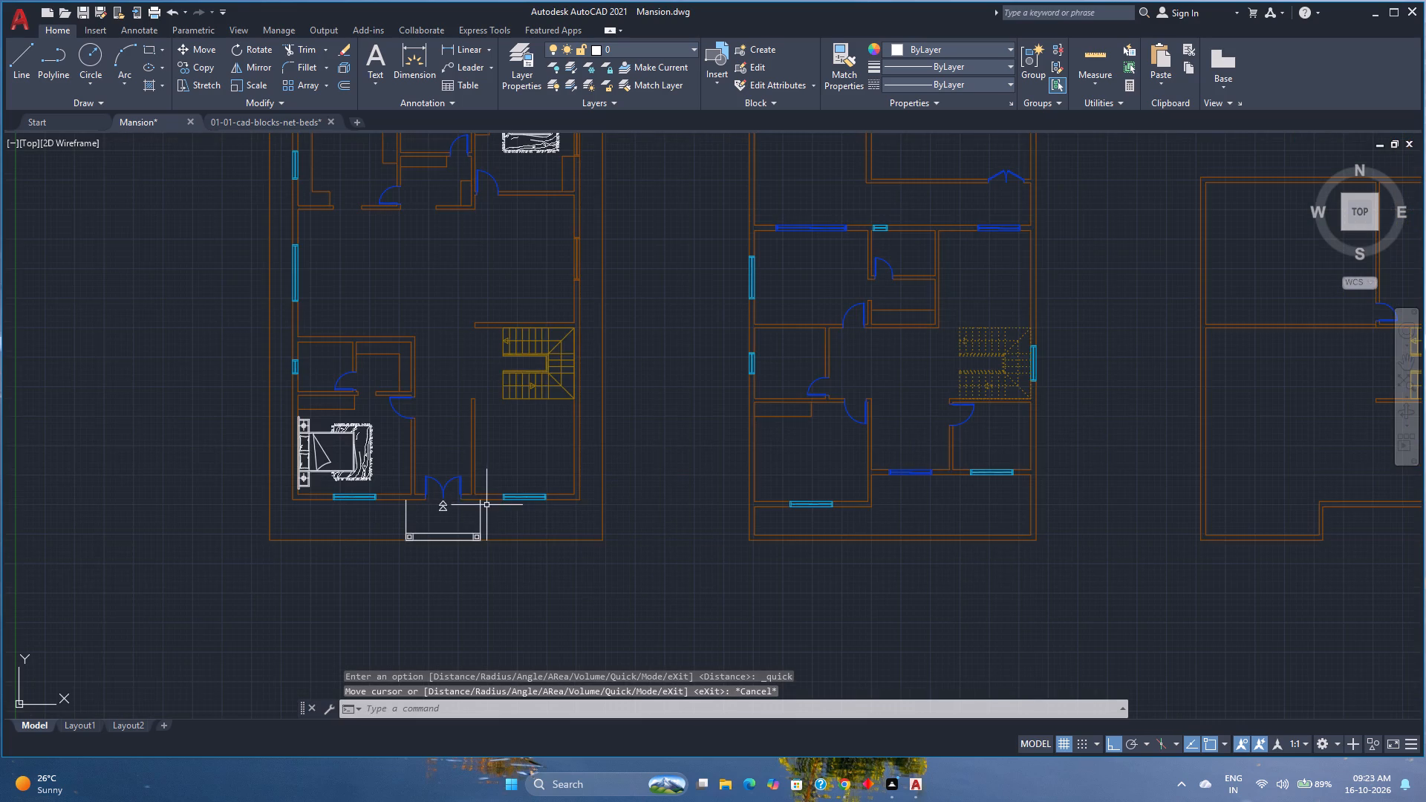
pyautogui.scroll(1, 518, 524)
pyautogui.moveTo(521, 525); pyautogui.dragTo(477, 604, button='middle')
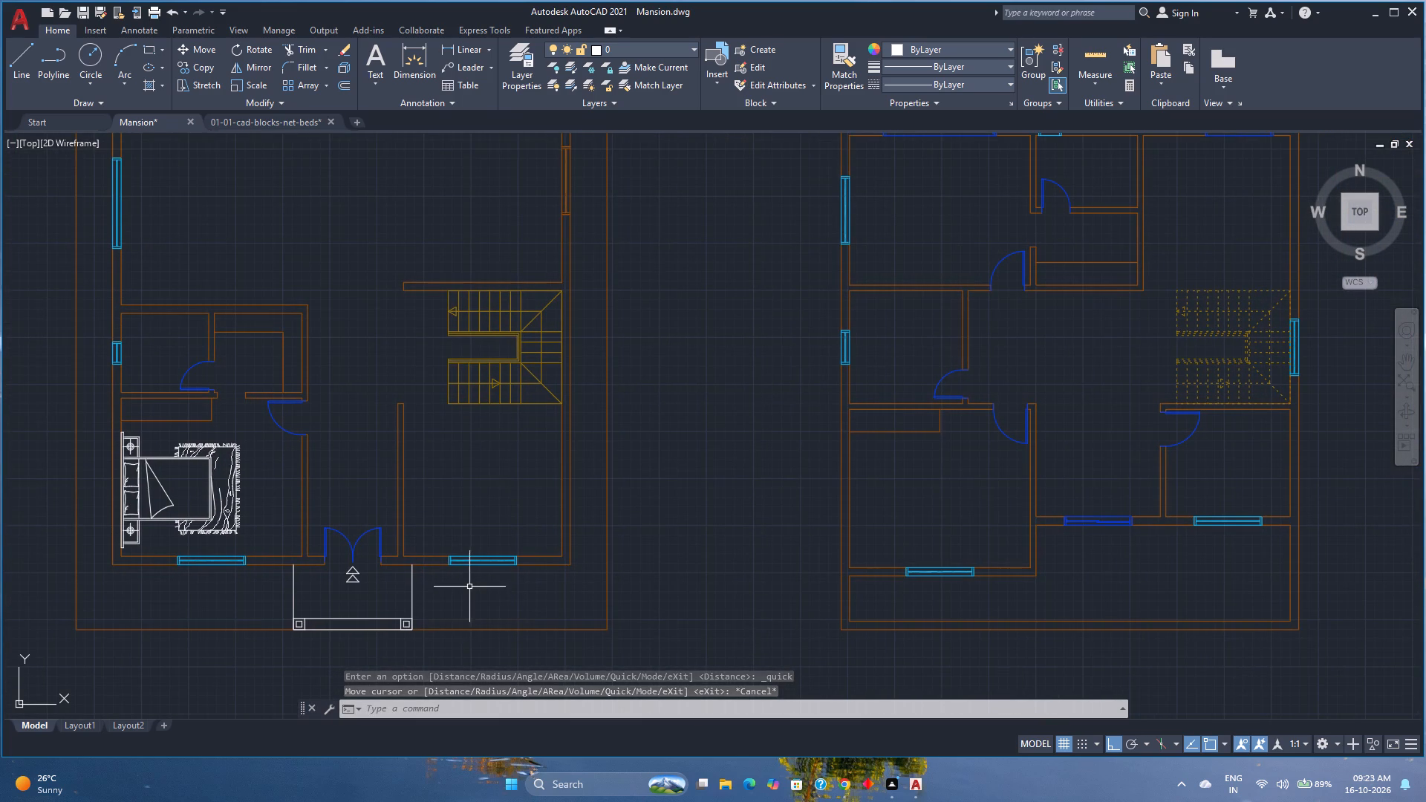
pyautogui.scroll(-1, 481, 534)
pyautogui.moveTo(481, 534); pyautogui.dragTo(420, 577, button='middle')
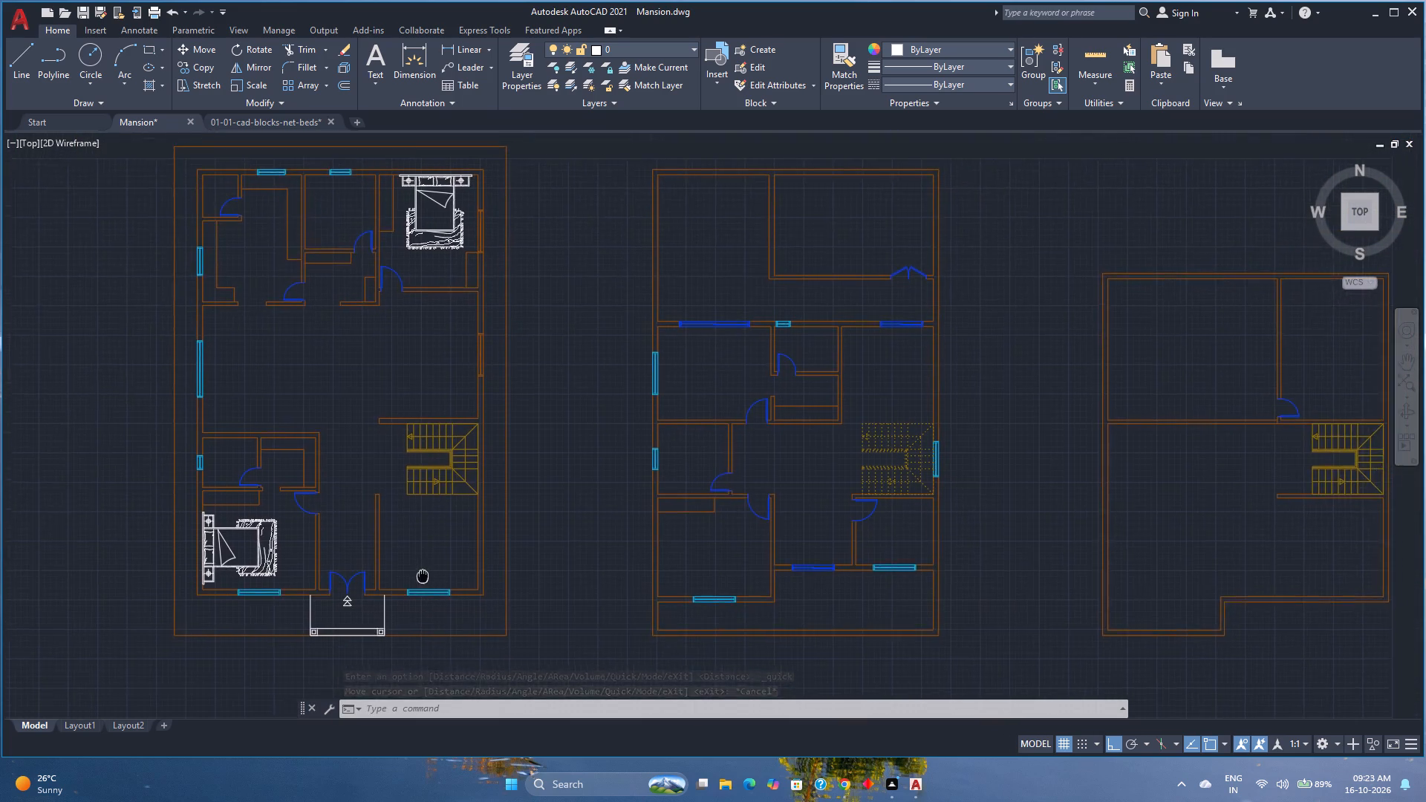
pyautogui.moveTo(420, 577); pyautogui.dragTo(308, 586, button='middle')
pyautogui.middleClick(308, 586)
pyautogui.scroll(1, 279, 463)
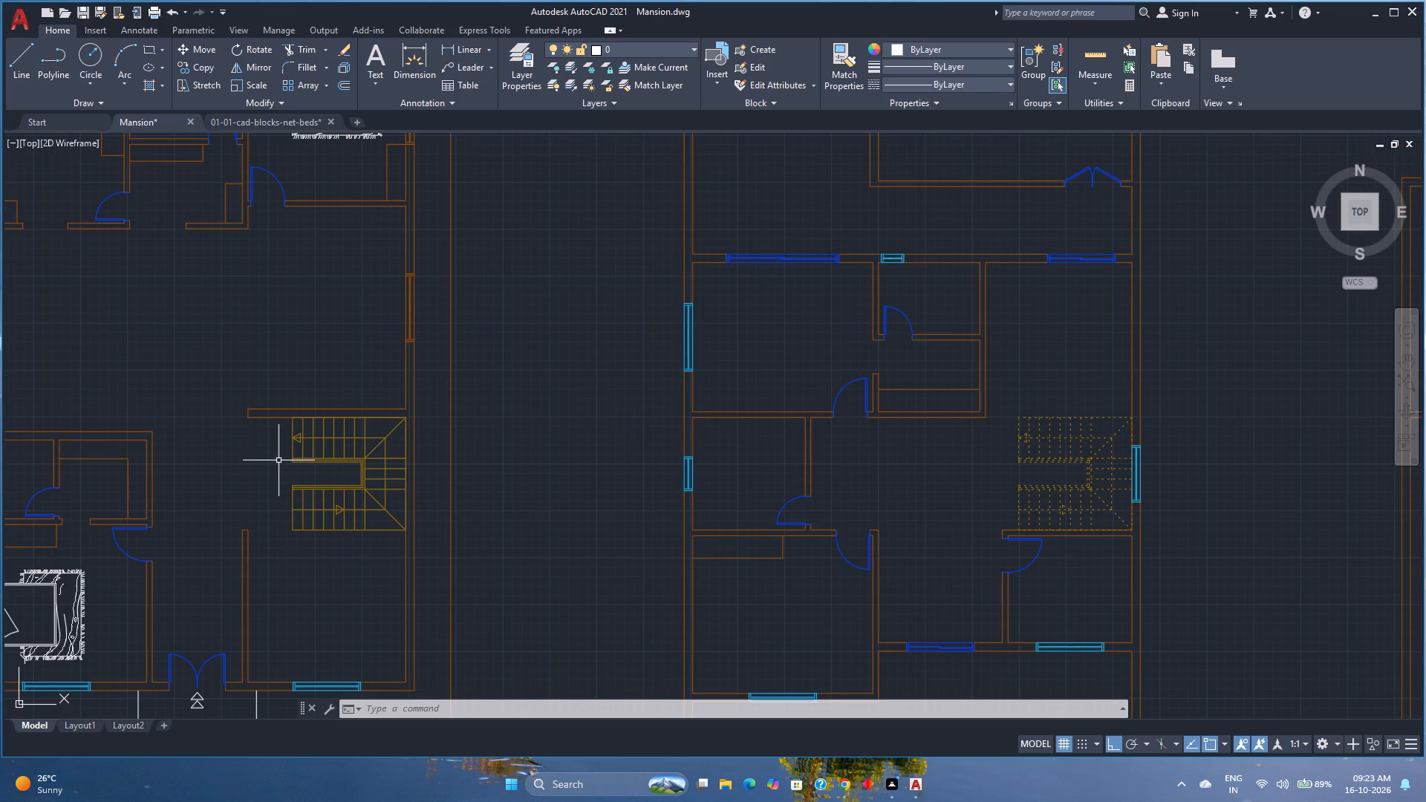
pyautogui.scroll(-2, 370, 434)
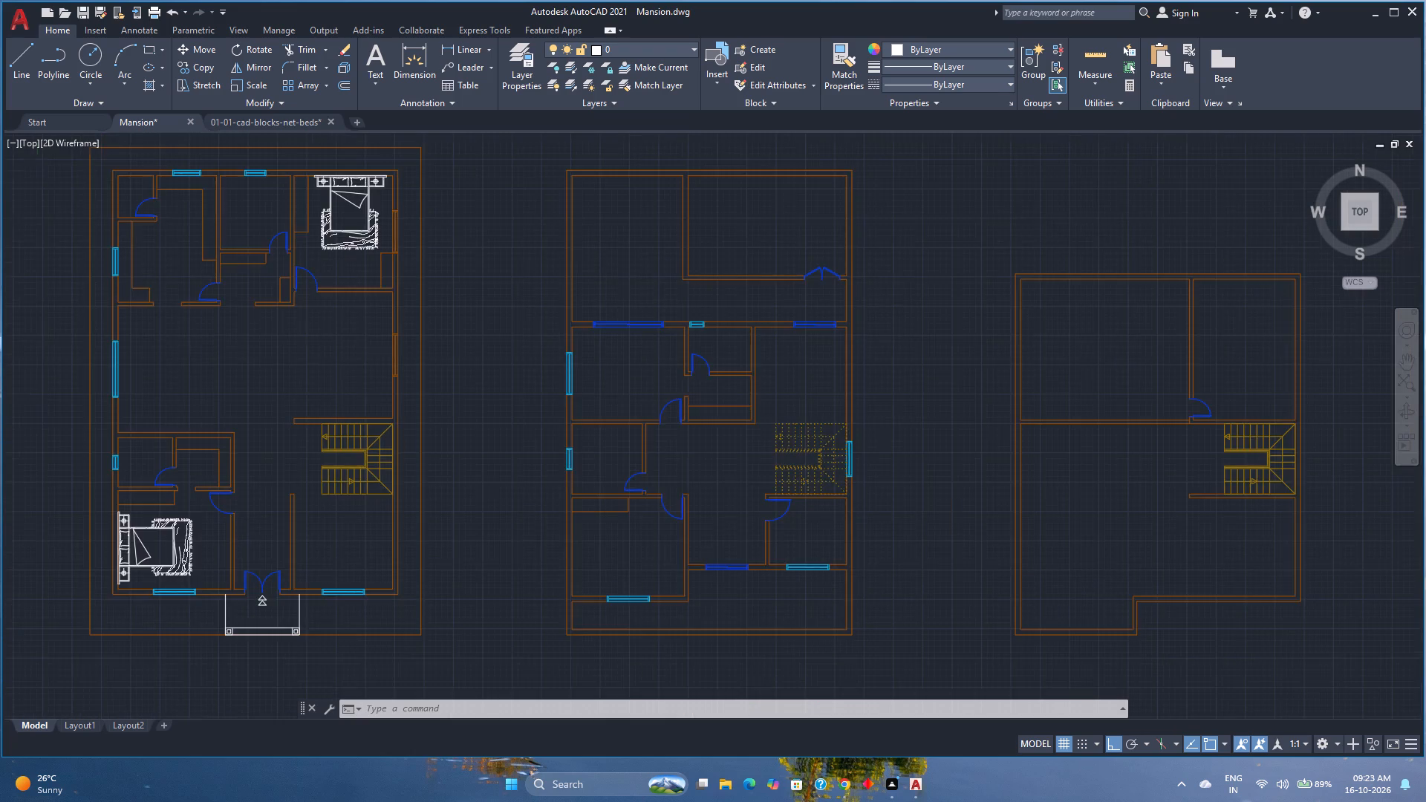
# Offset the L-shaped closet line above the lower ground-floor bedroom 9" towards the walls, and offset that copy a further 1" outward.
pyautogui.scroll(2, 270, 451)
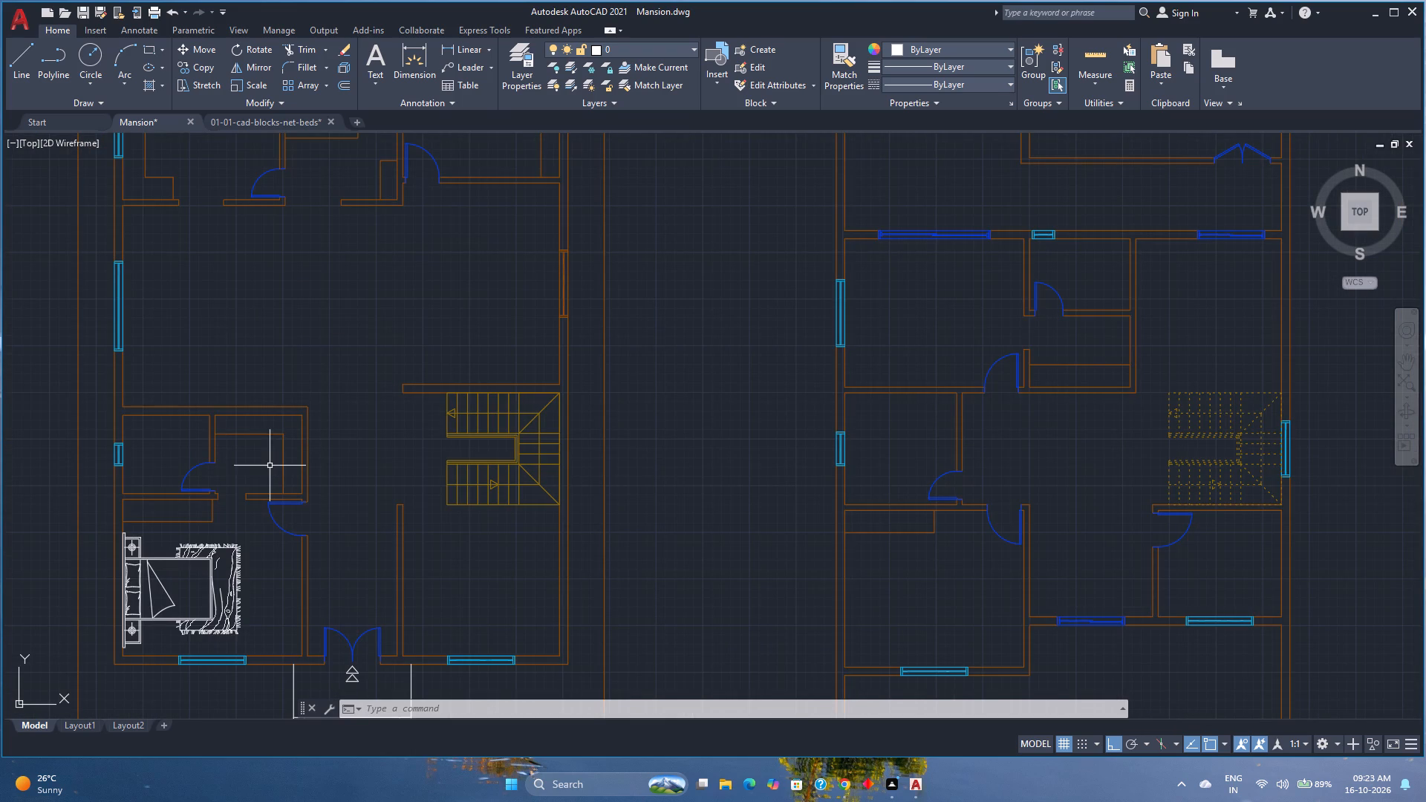
pyautogui.scroll(2, 277, 444)
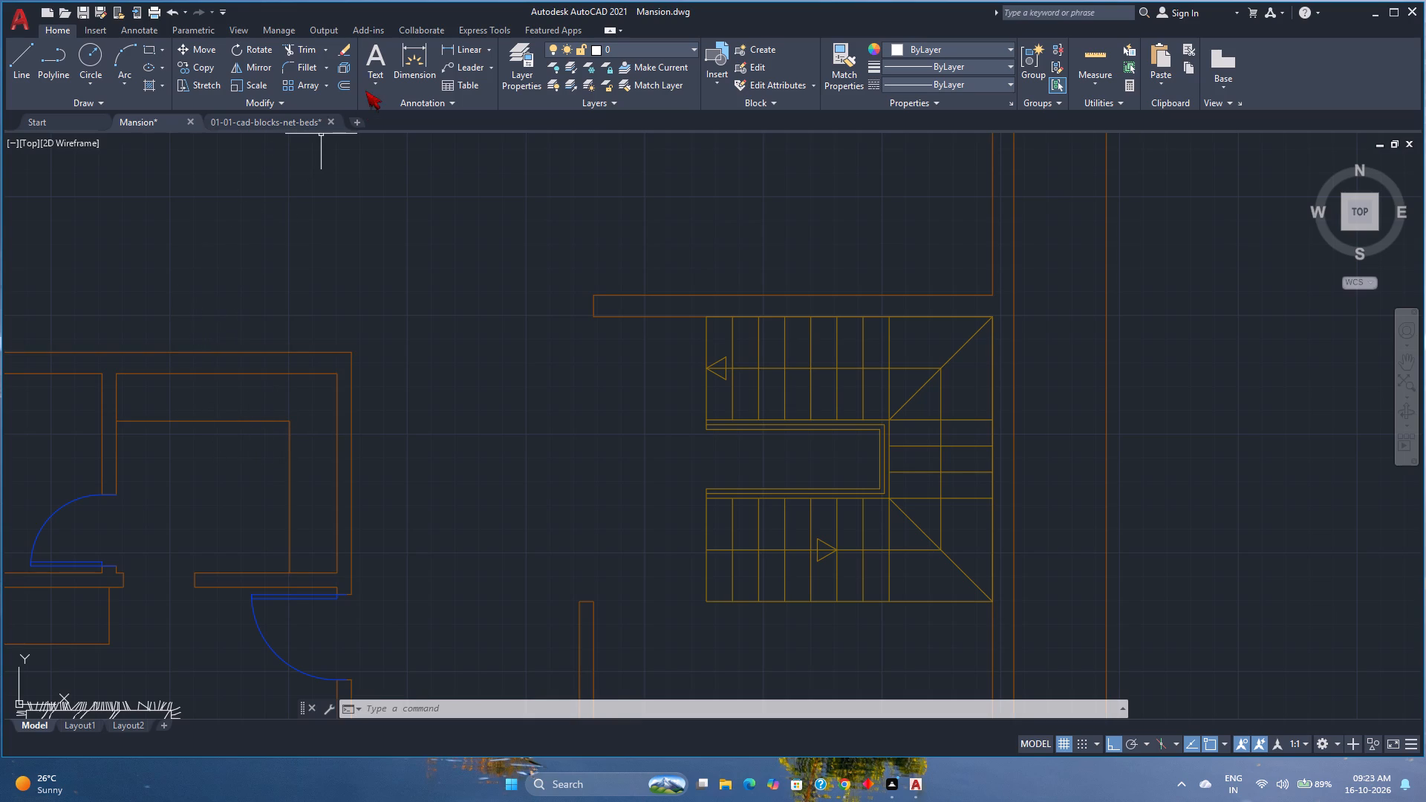
pyautogui.click(348, 84)
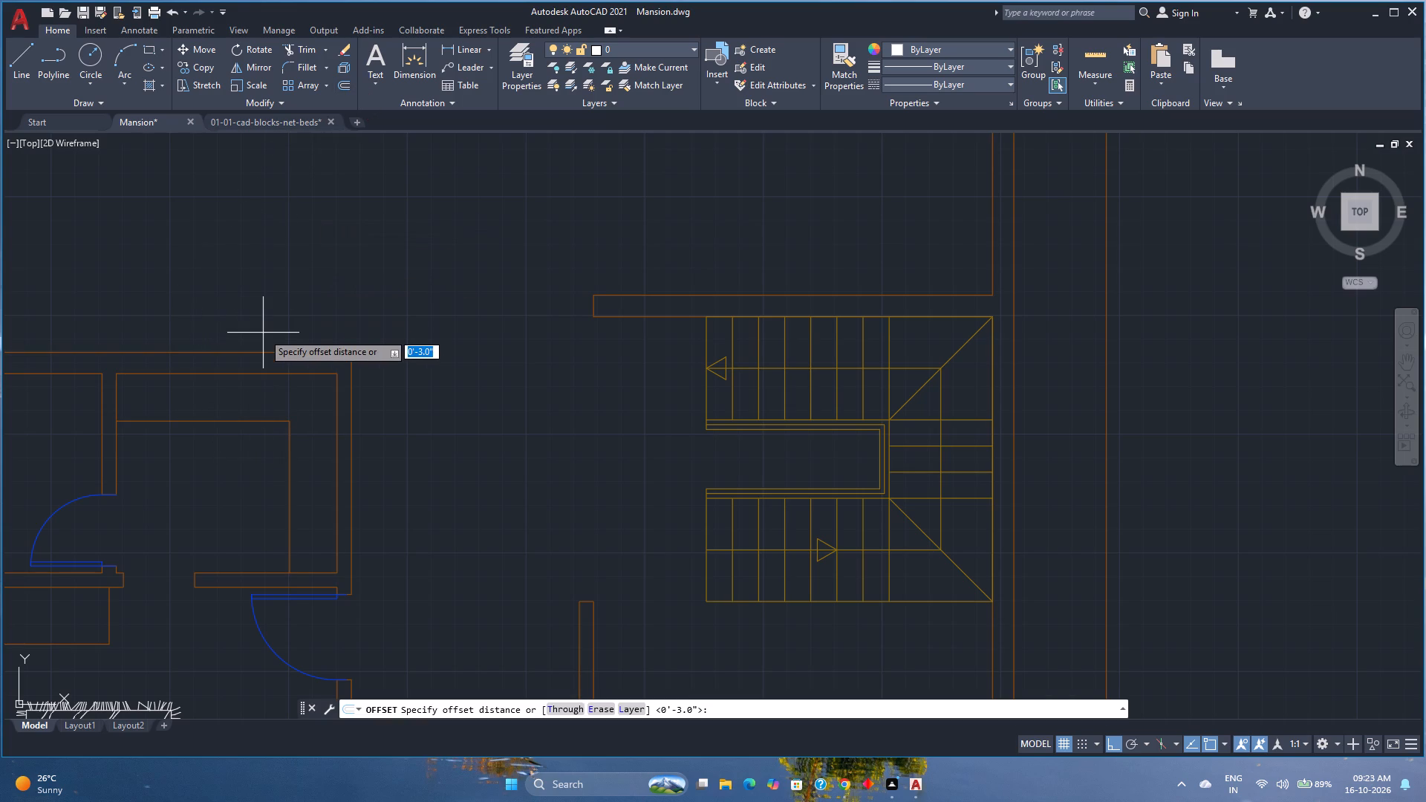
pyautogui.write("1'")
pyautogui.press('Return')
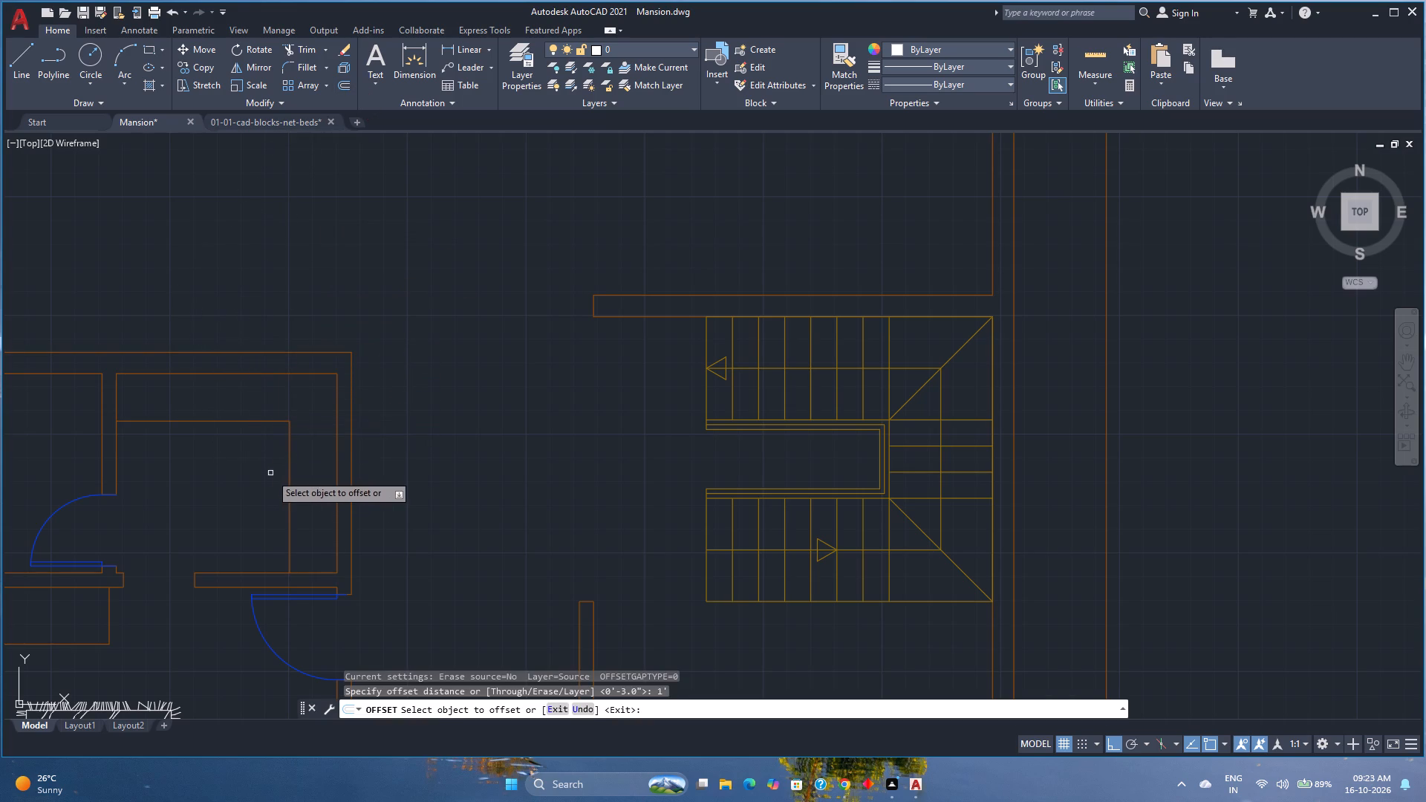
pyautogui.click(289, 495)
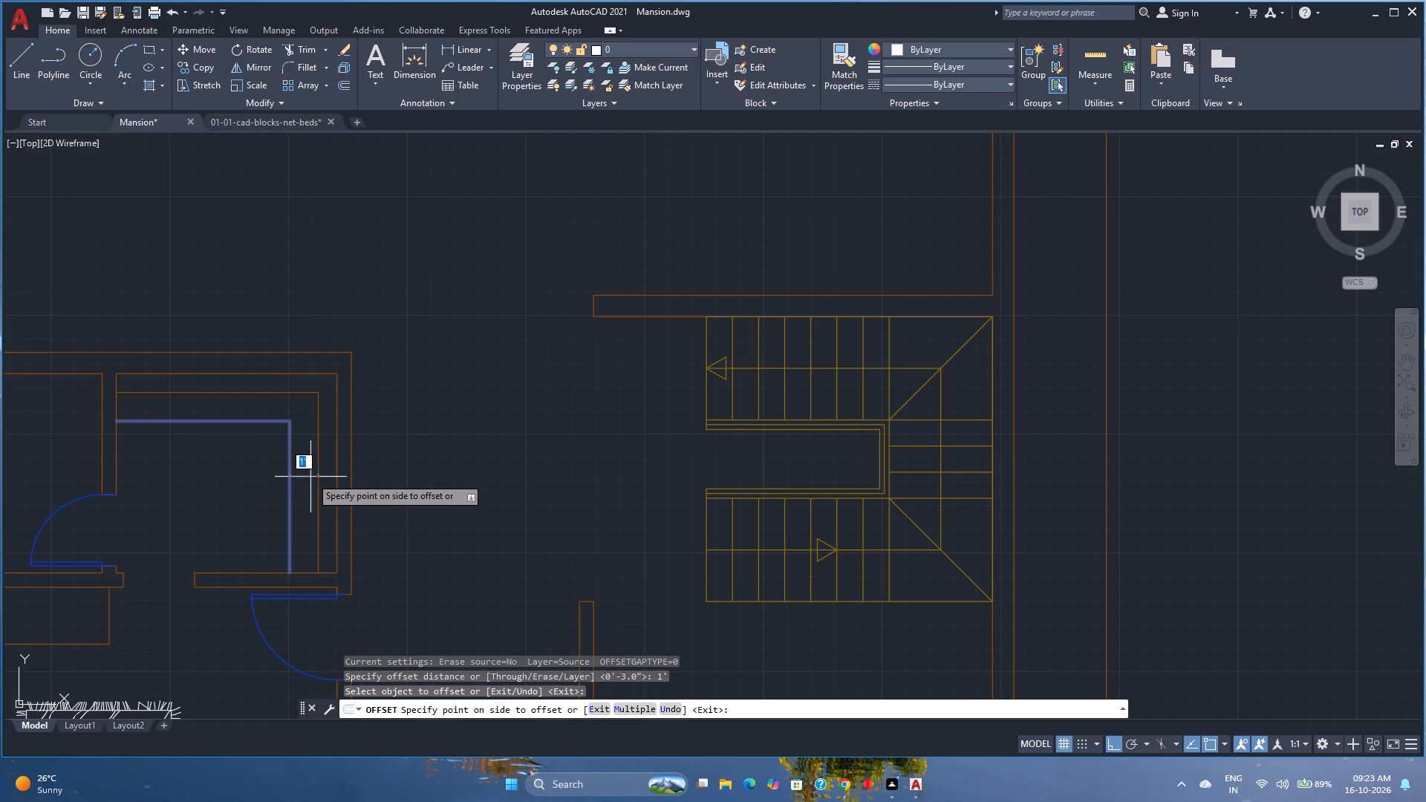
pyautogui.press('9')
pyautogui.press('Return')
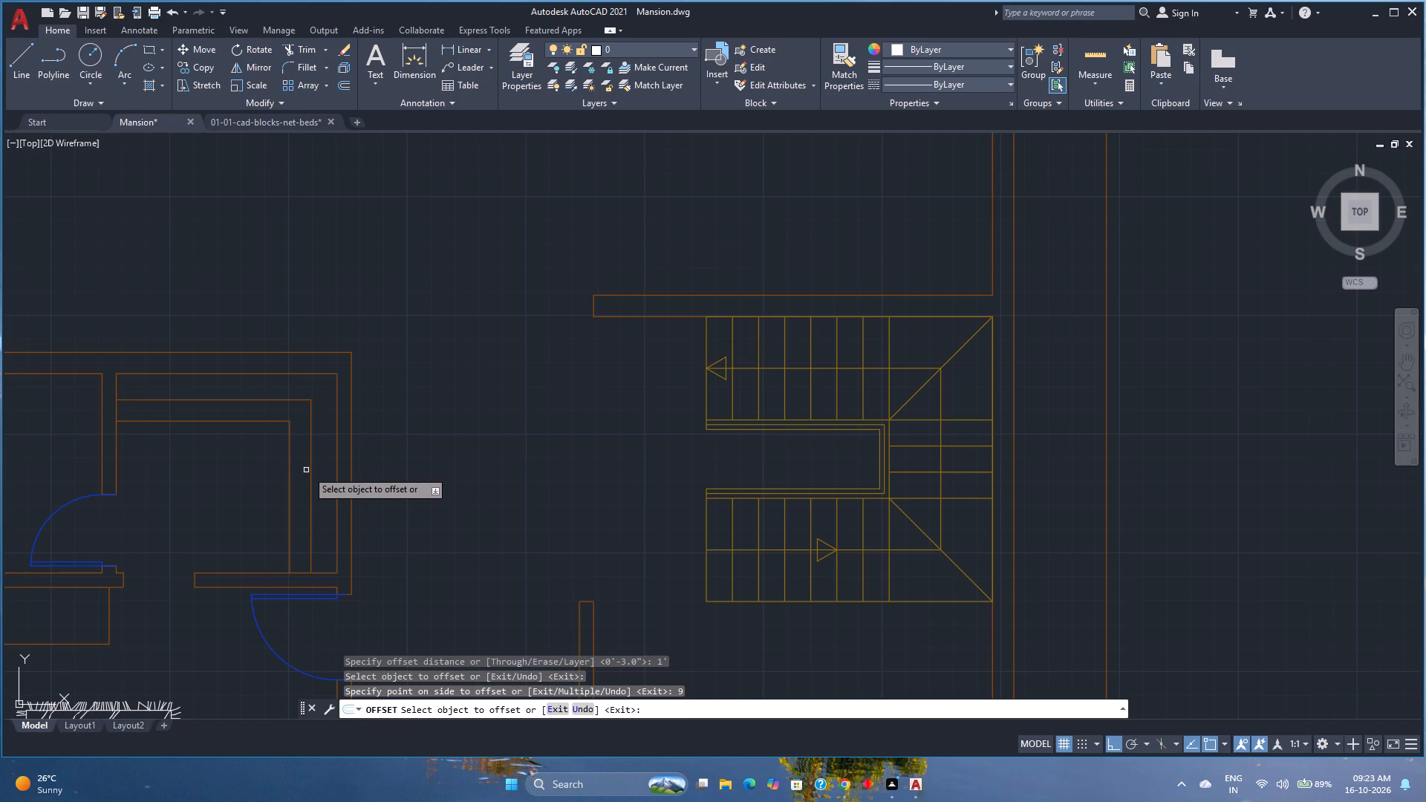
pyautogui.click(310, 464)
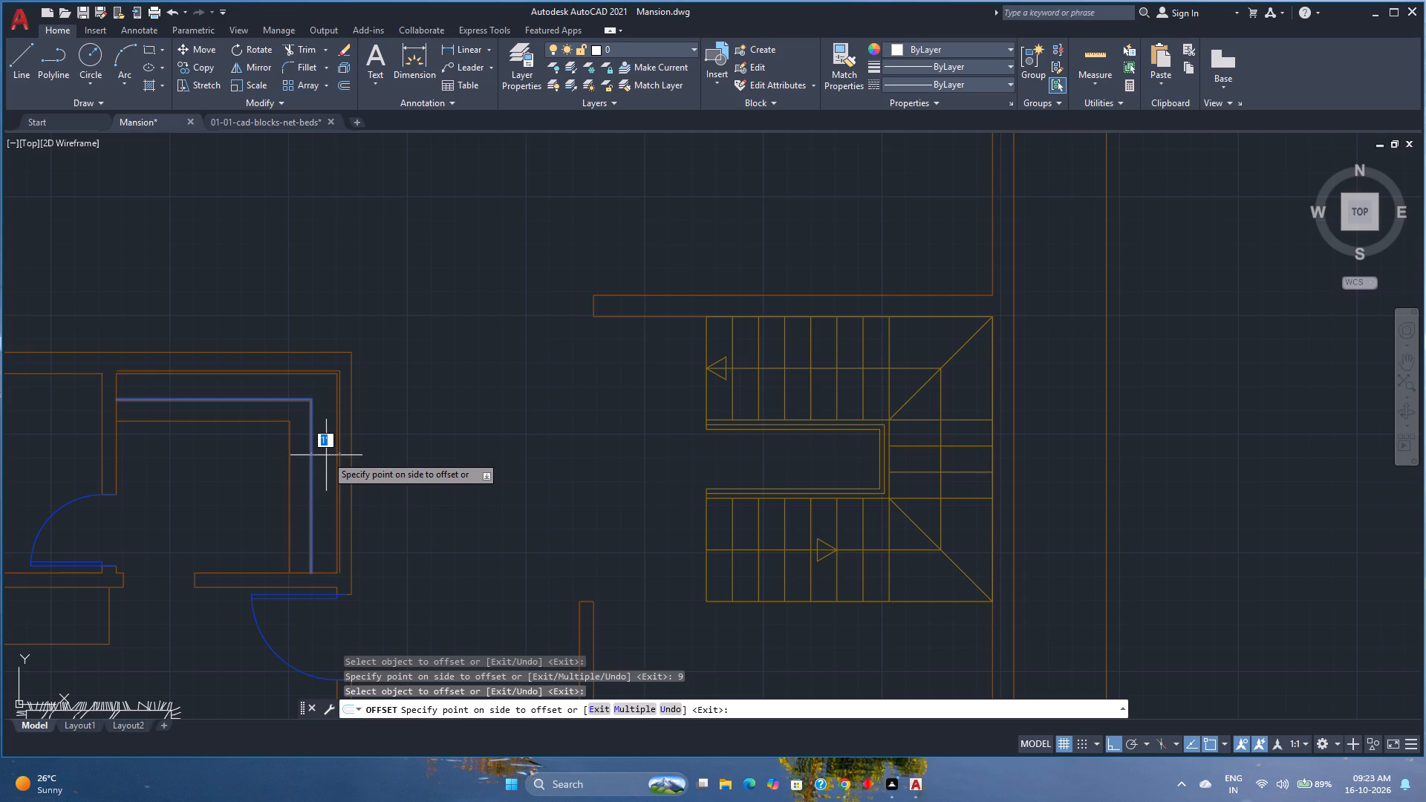
pyautogui.press('1')
pyautogui.press('Return')
pyautogui.scroll(-1, 319, 379)
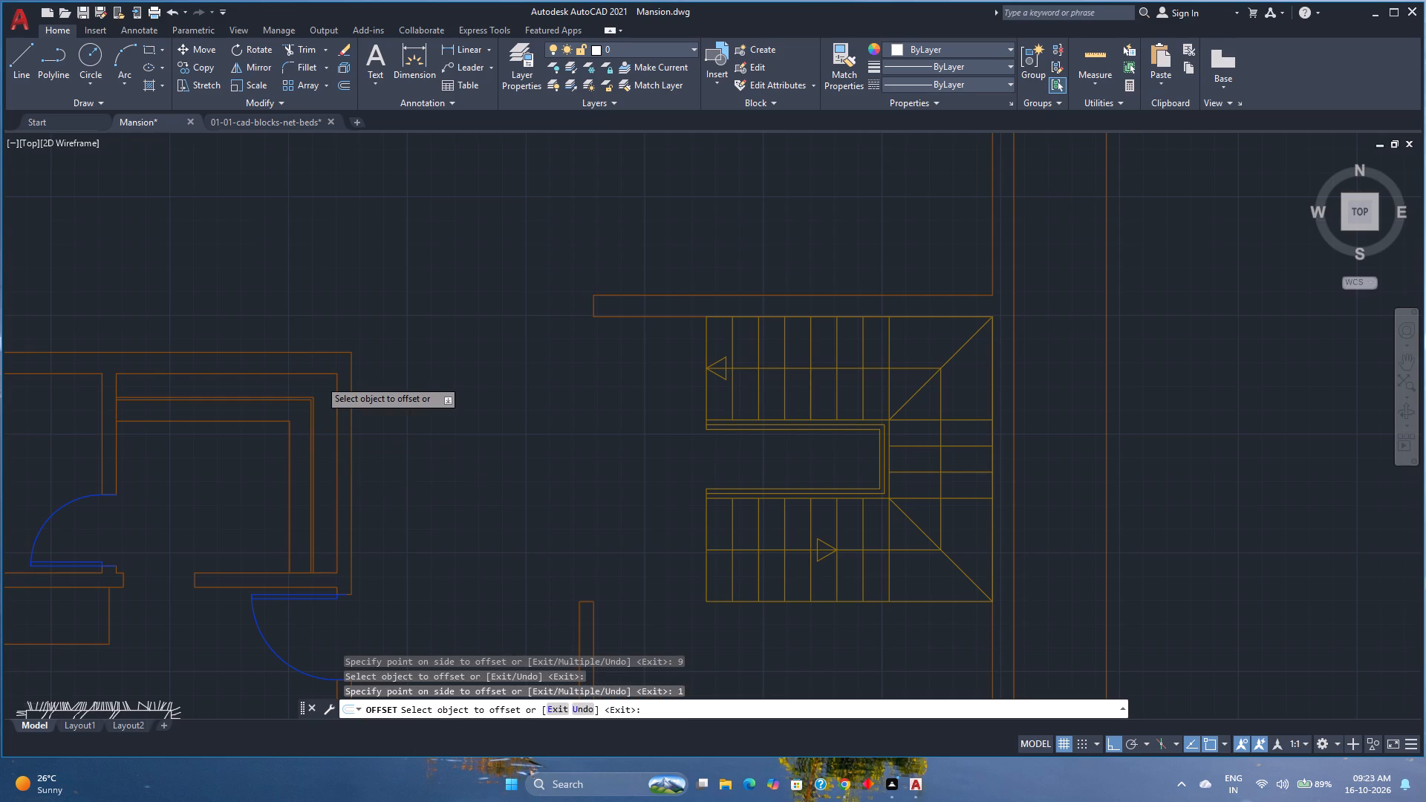
pyautogui.scroll(-1, 319, 379)
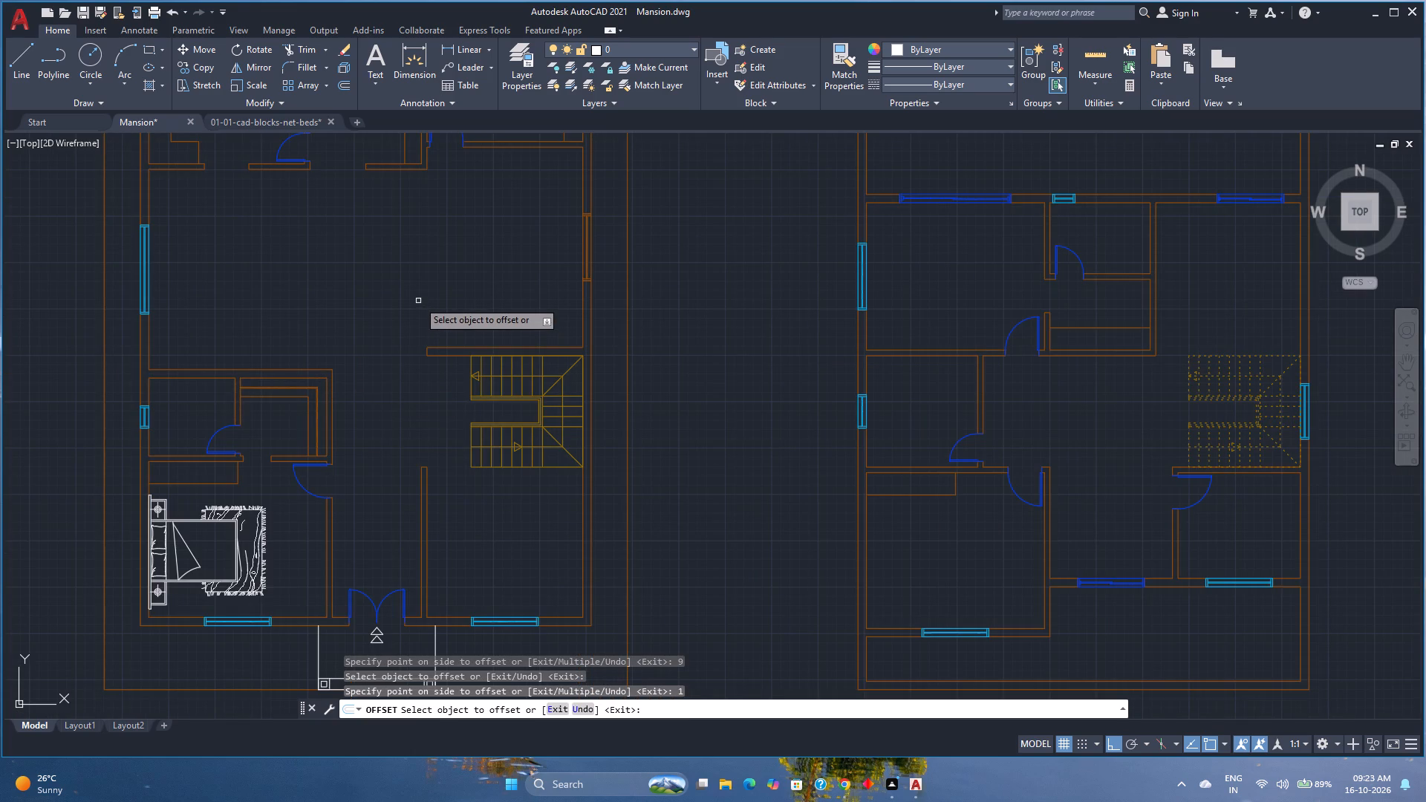
pyautogui.press('space')
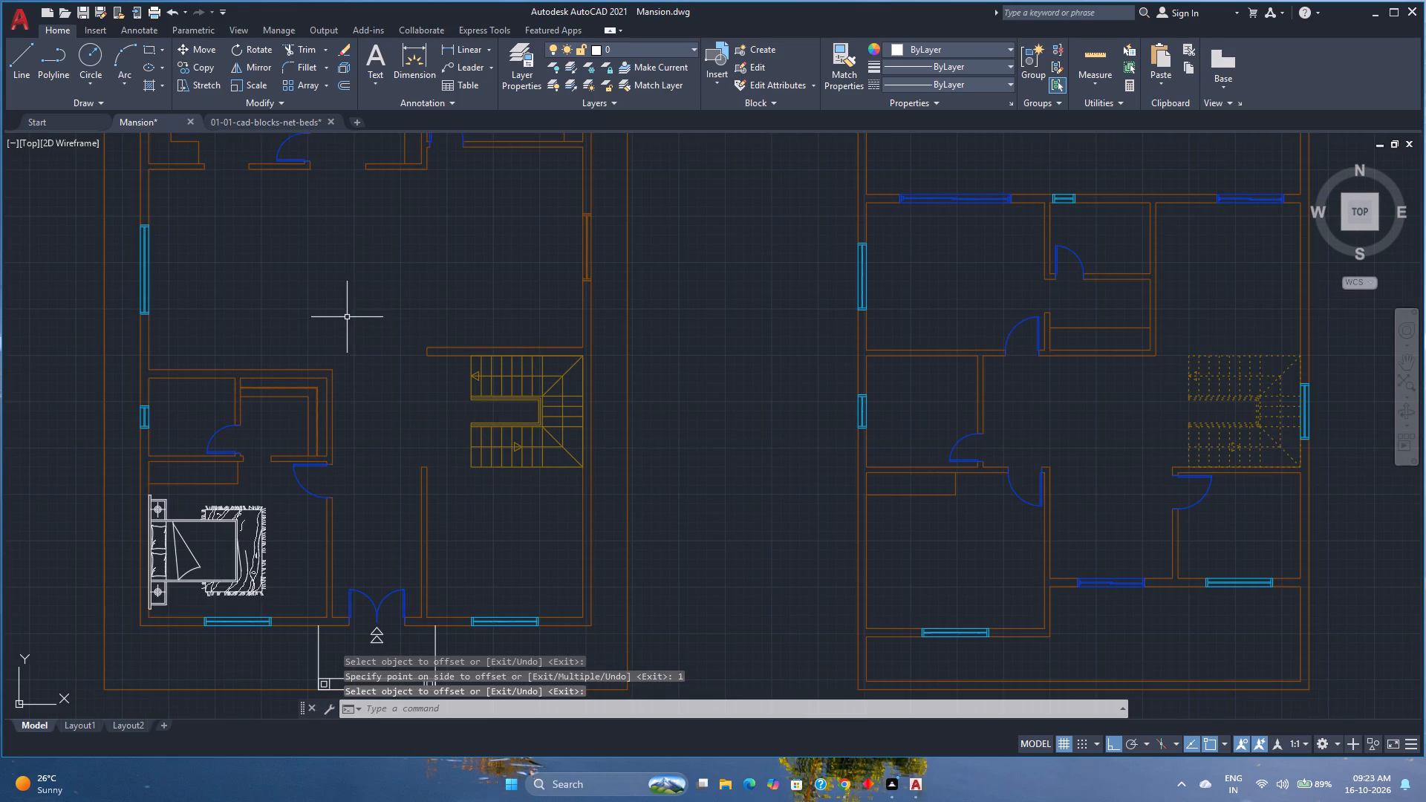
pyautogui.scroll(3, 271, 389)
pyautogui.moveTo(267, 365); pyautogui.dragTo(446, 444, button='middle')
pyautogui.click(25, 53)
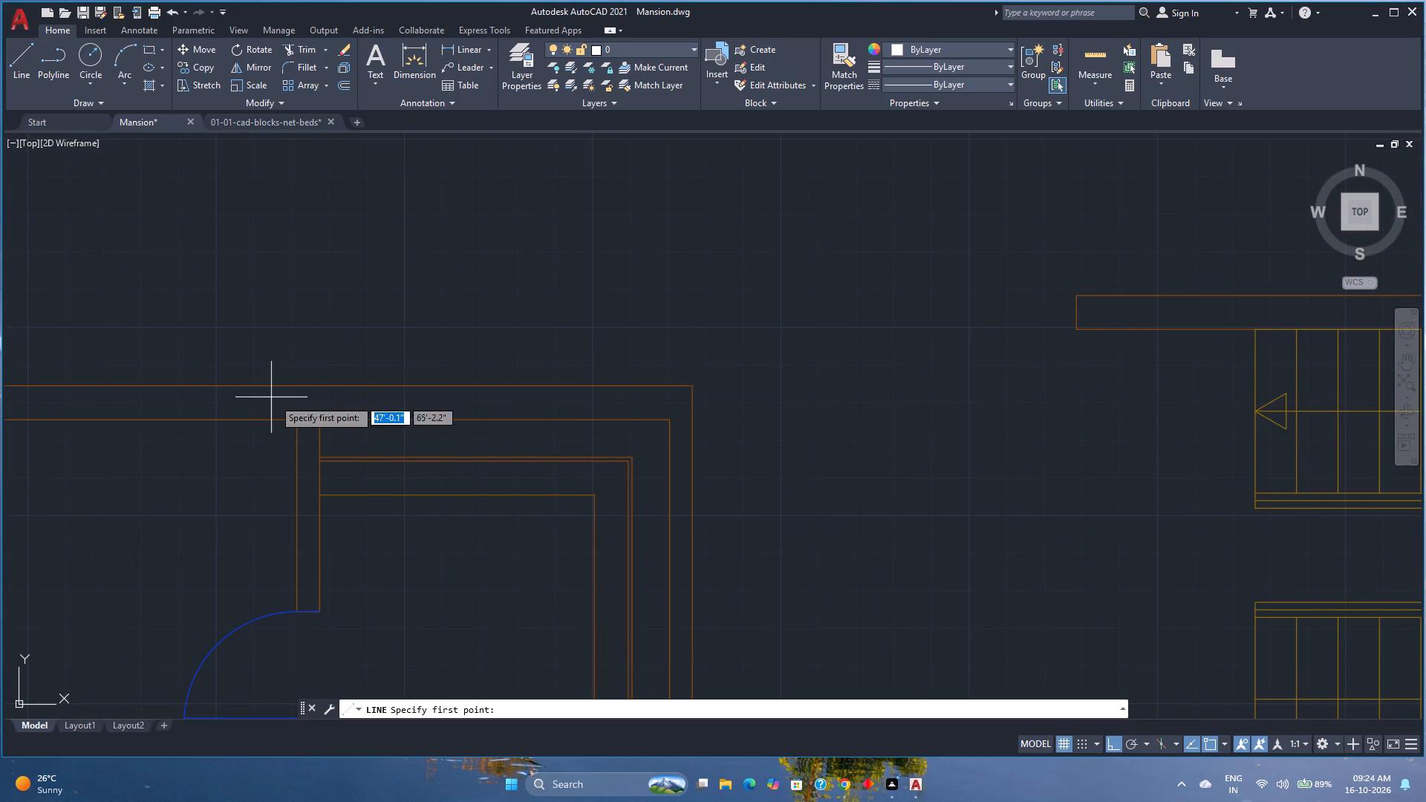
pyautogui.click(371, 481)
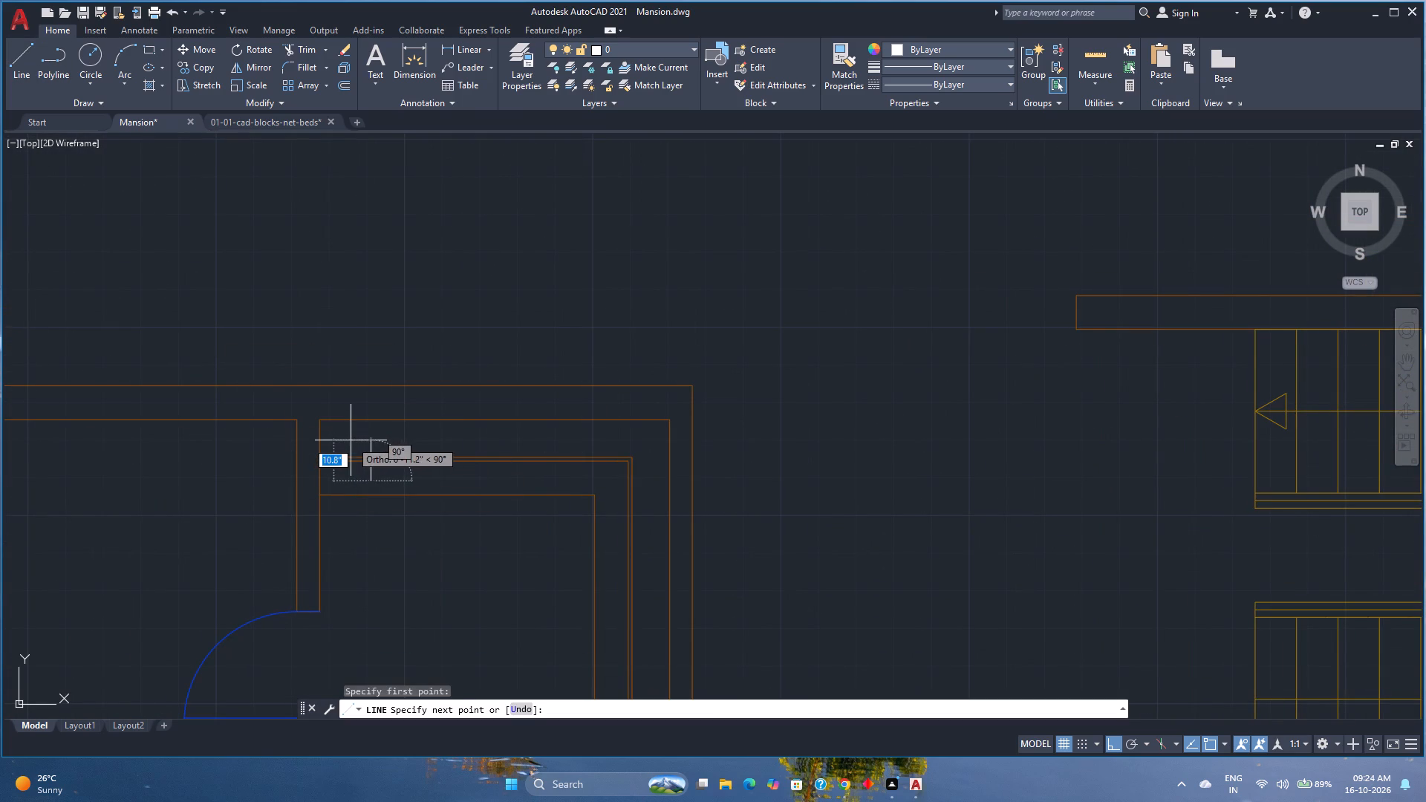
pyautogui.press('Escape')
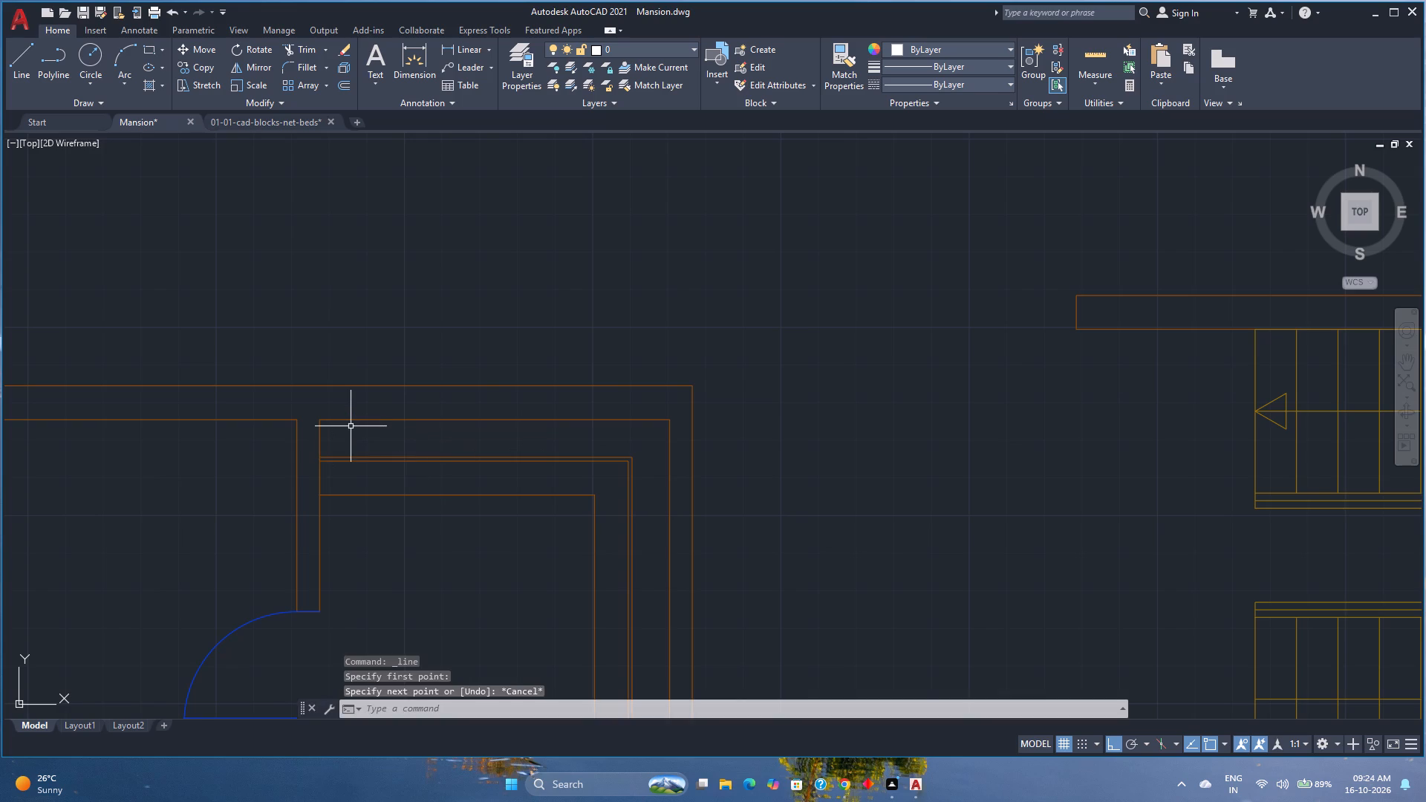
# Draw a 1" by 1'4" upright rectangle as a hanger across the closet's double rail line, near its end wall.
pyautogui.click(150, 56)
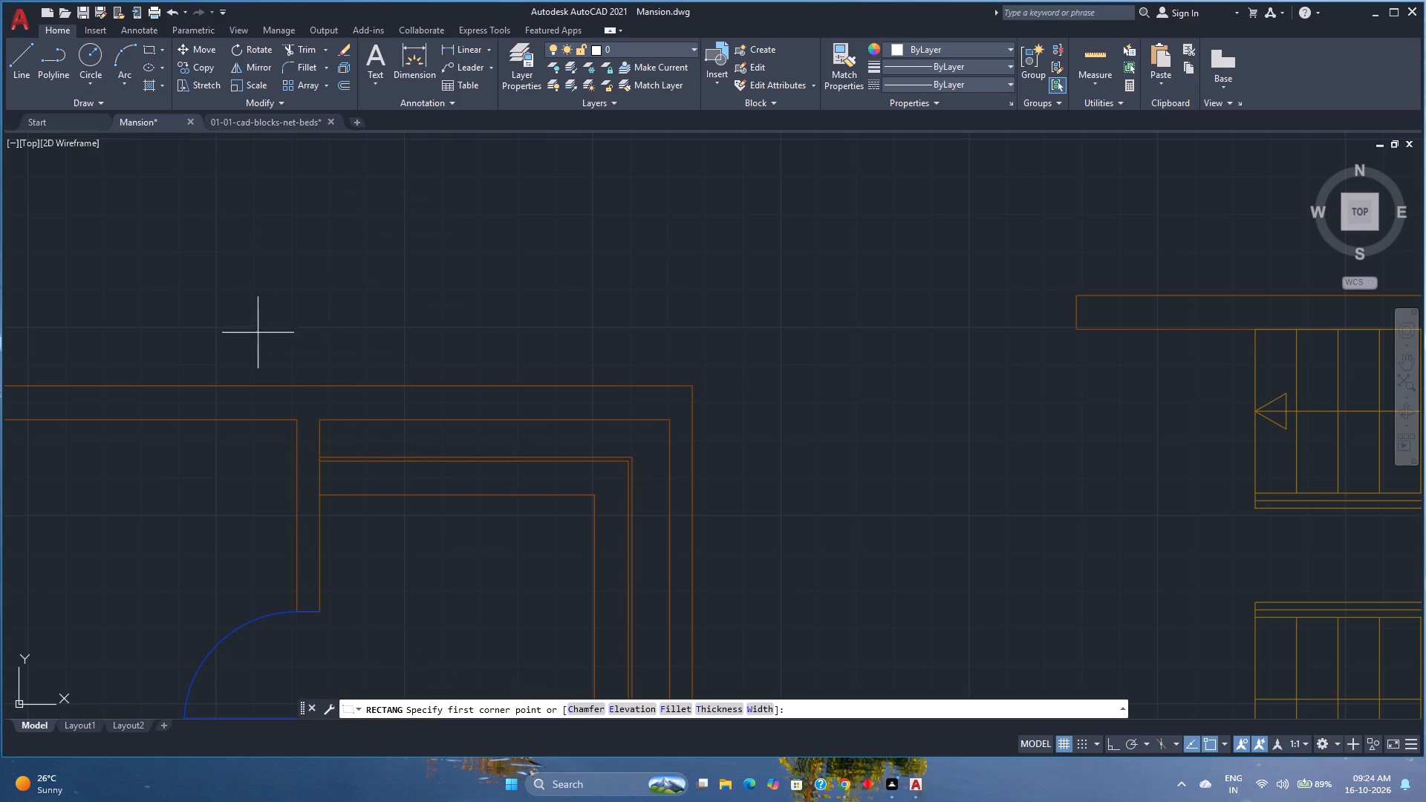
pyautogui.click(354, 477)
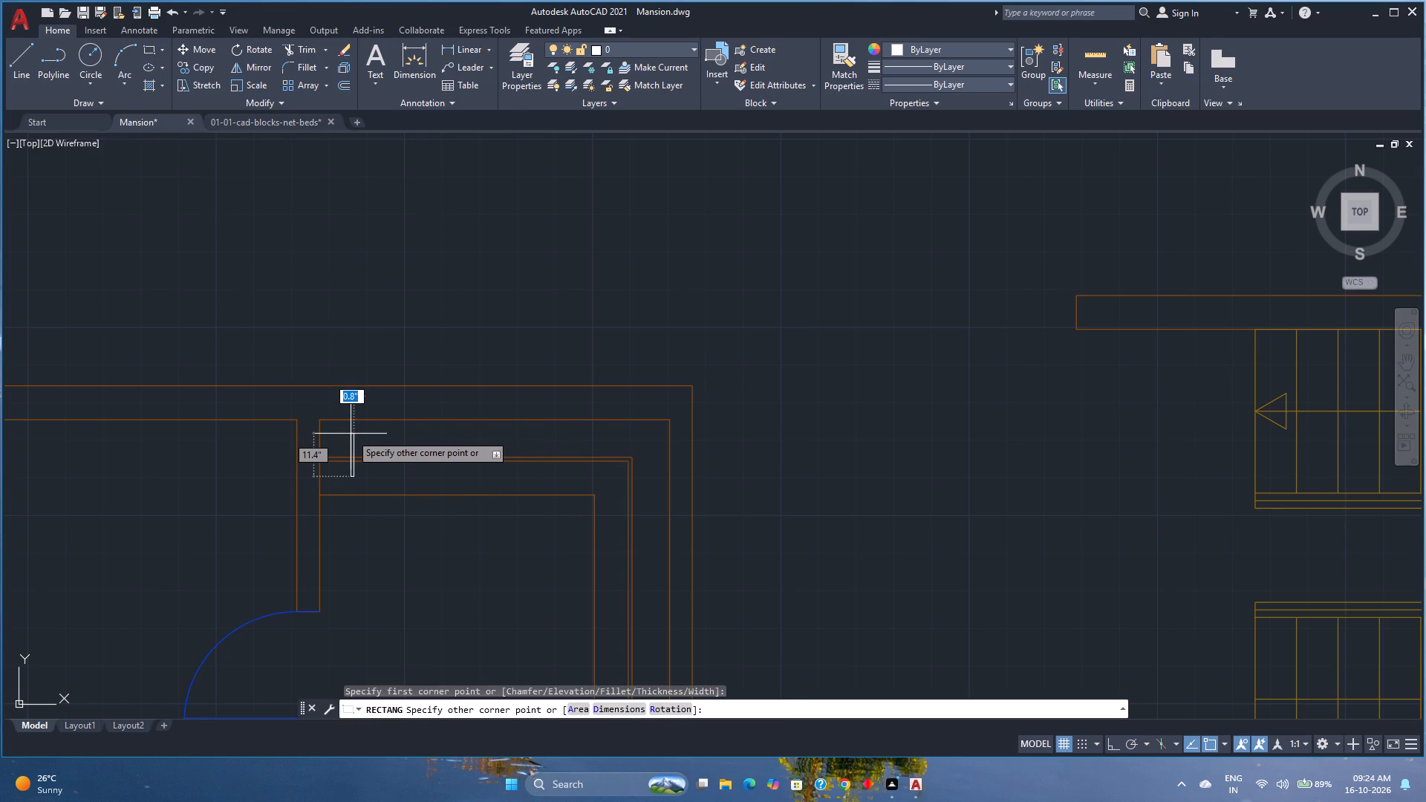
pyautogui.press('1')
pyautogui.press(',')
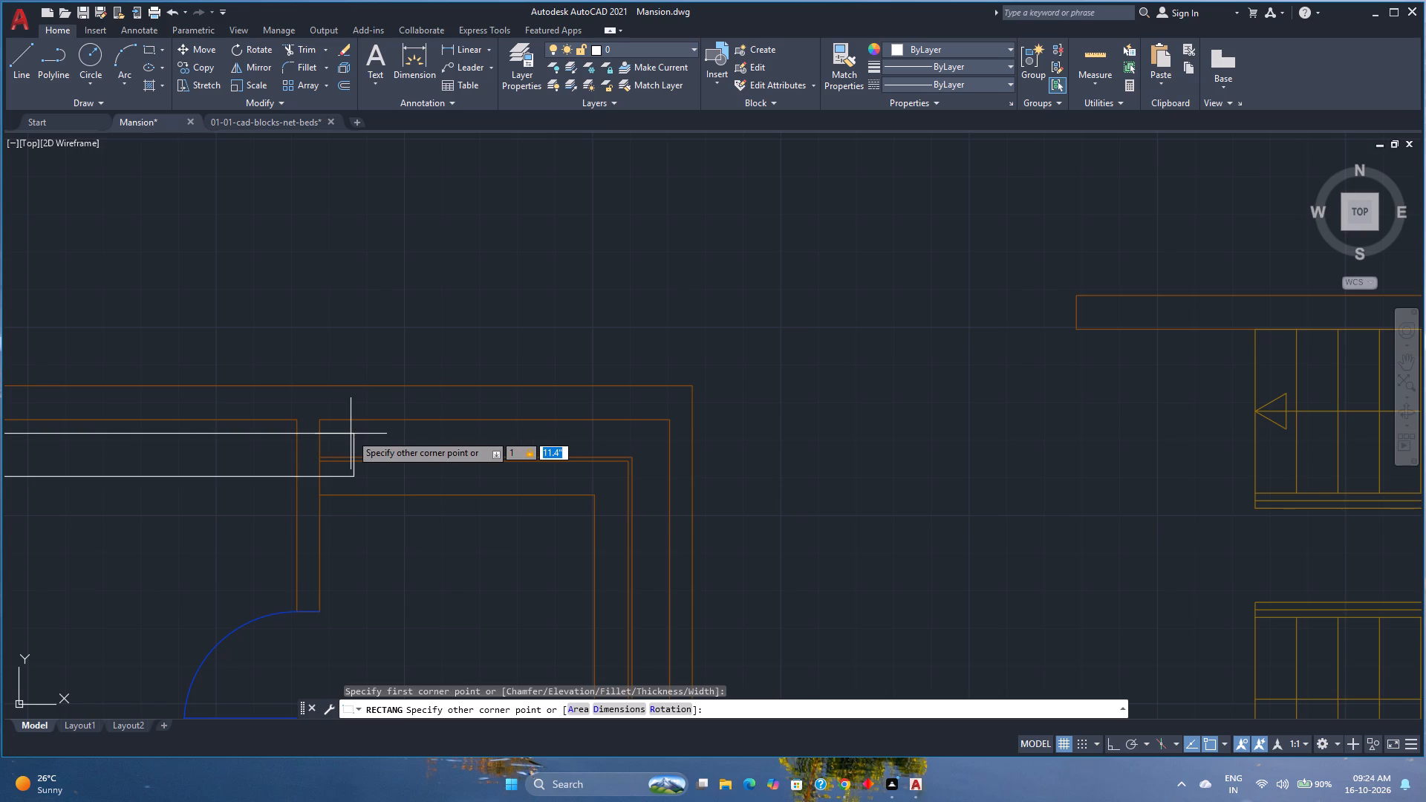
pyautogui.write('1\'4"')
pyautogui.press('Return')
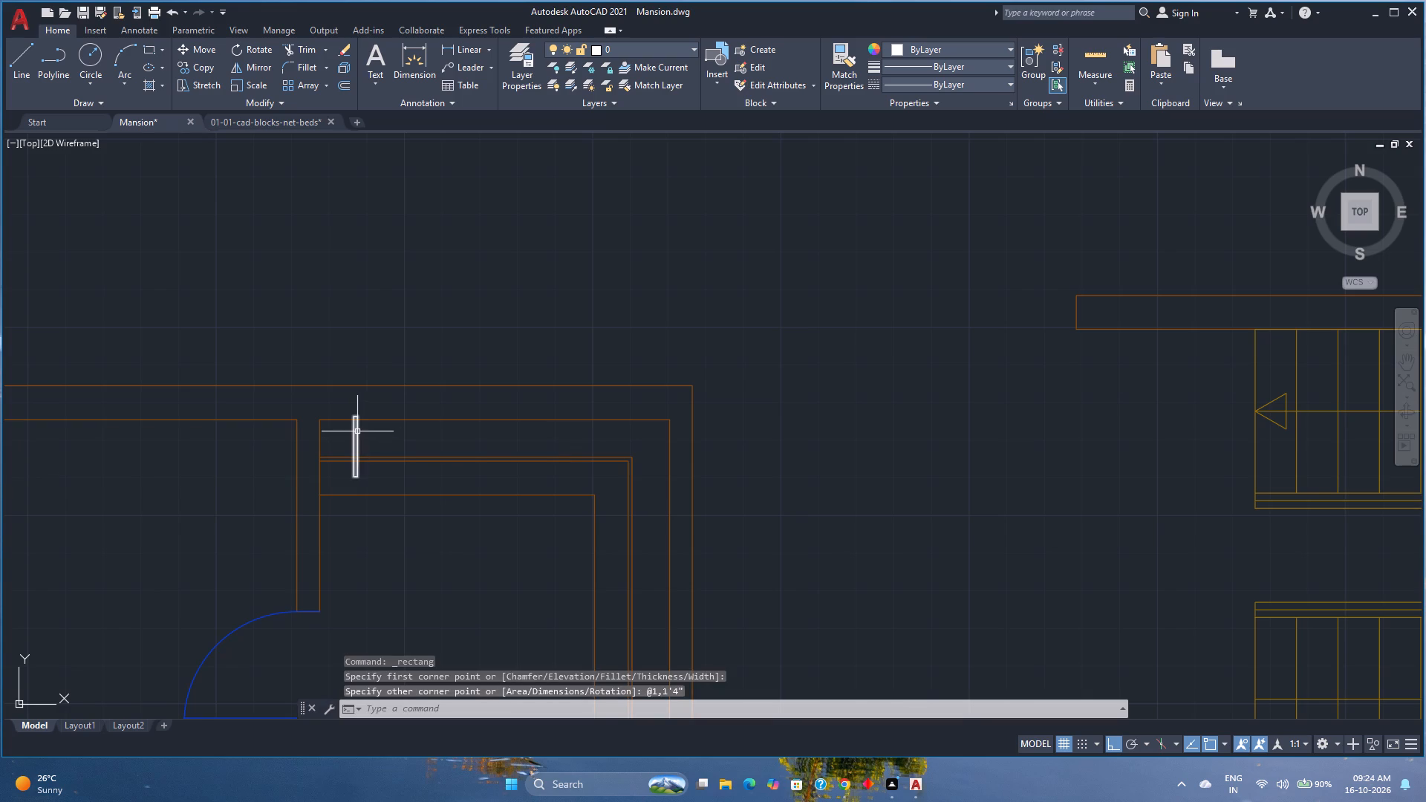
# Move the hanger rectangle against the closet's end wall, centring its long edge midway between the two rail lines with m2p.
pyautogui.click(357, 431)
pyautogui.click(197, 54)
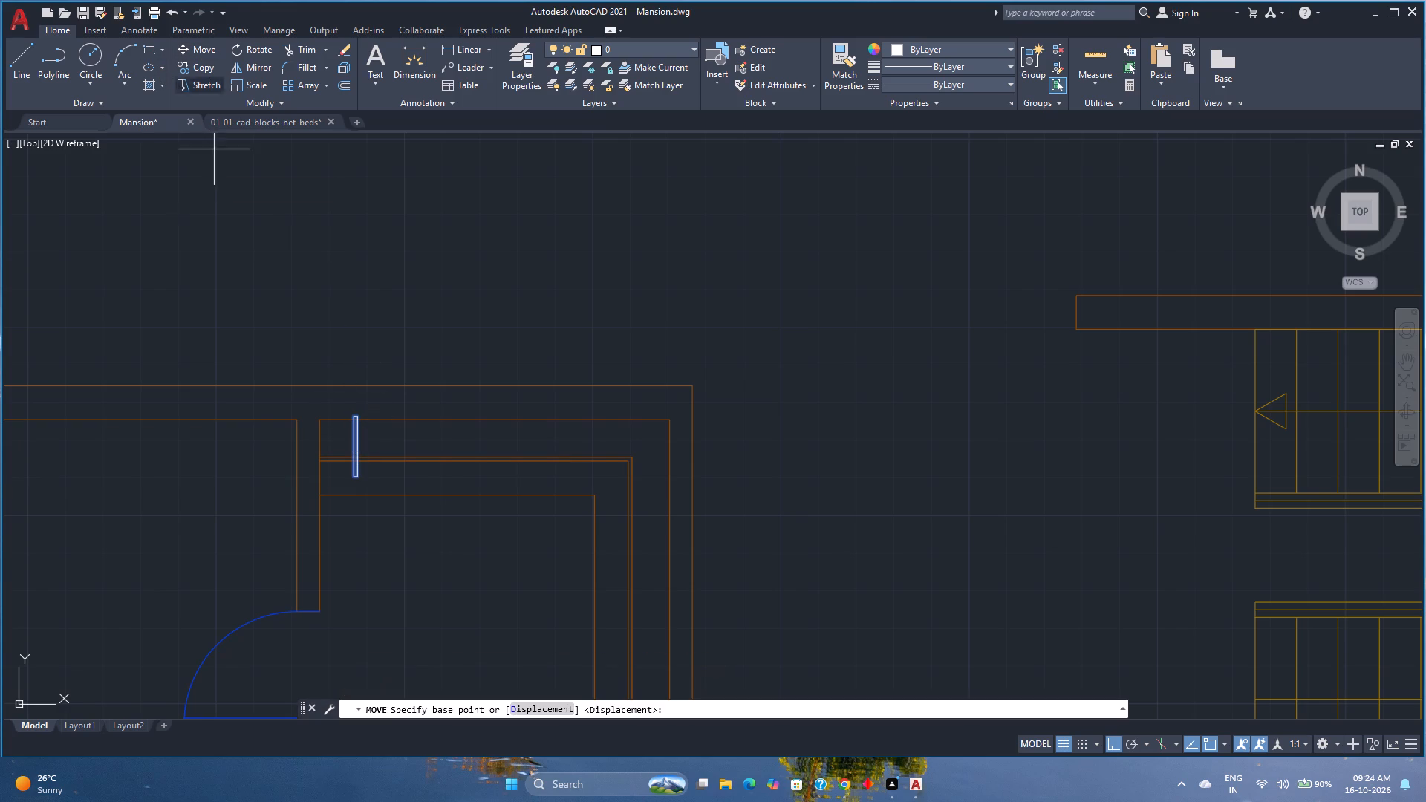
pyautogui.scroll(3, 344, 419)
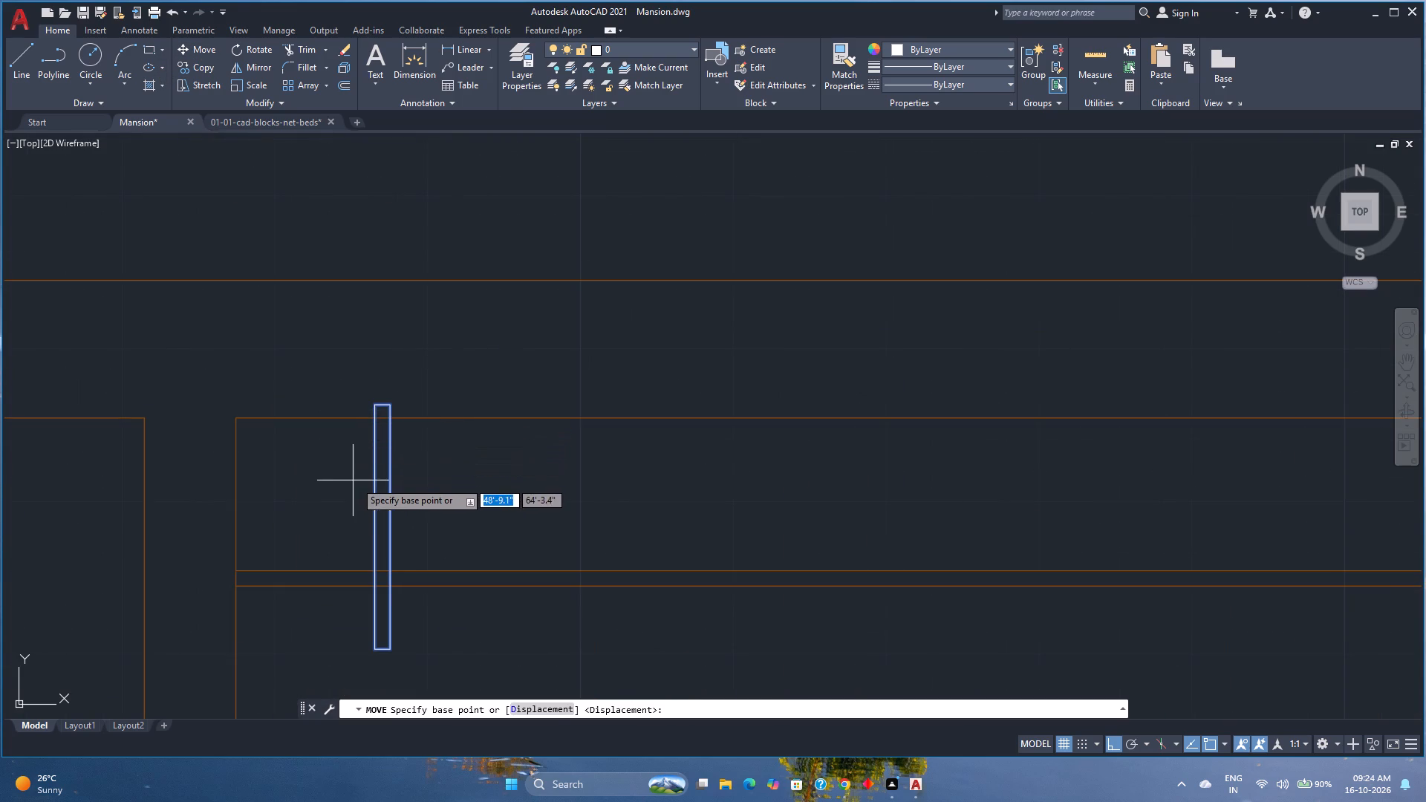
pyautogui.click(374, 525)
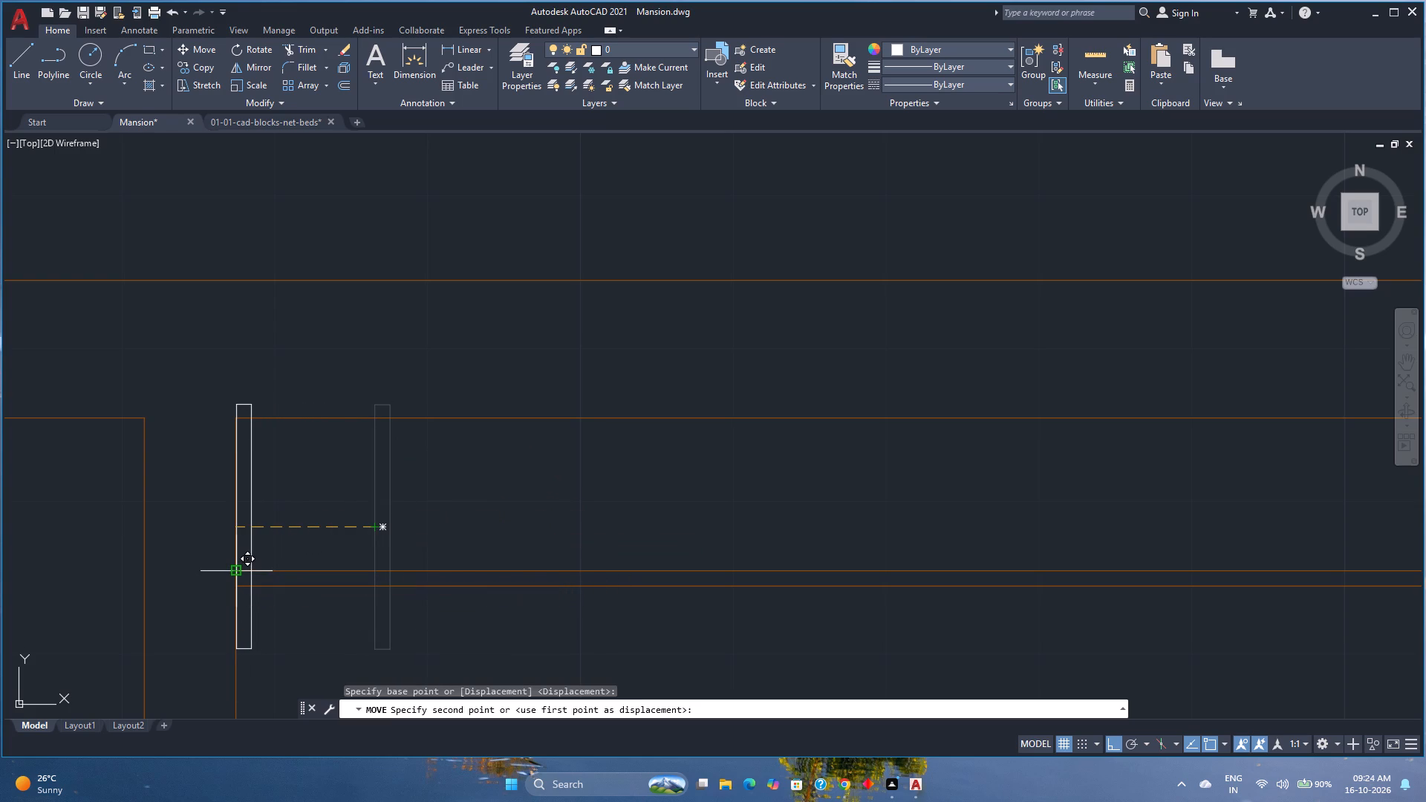
pyautogui.write('m2p')
pyautogui.press('Return')
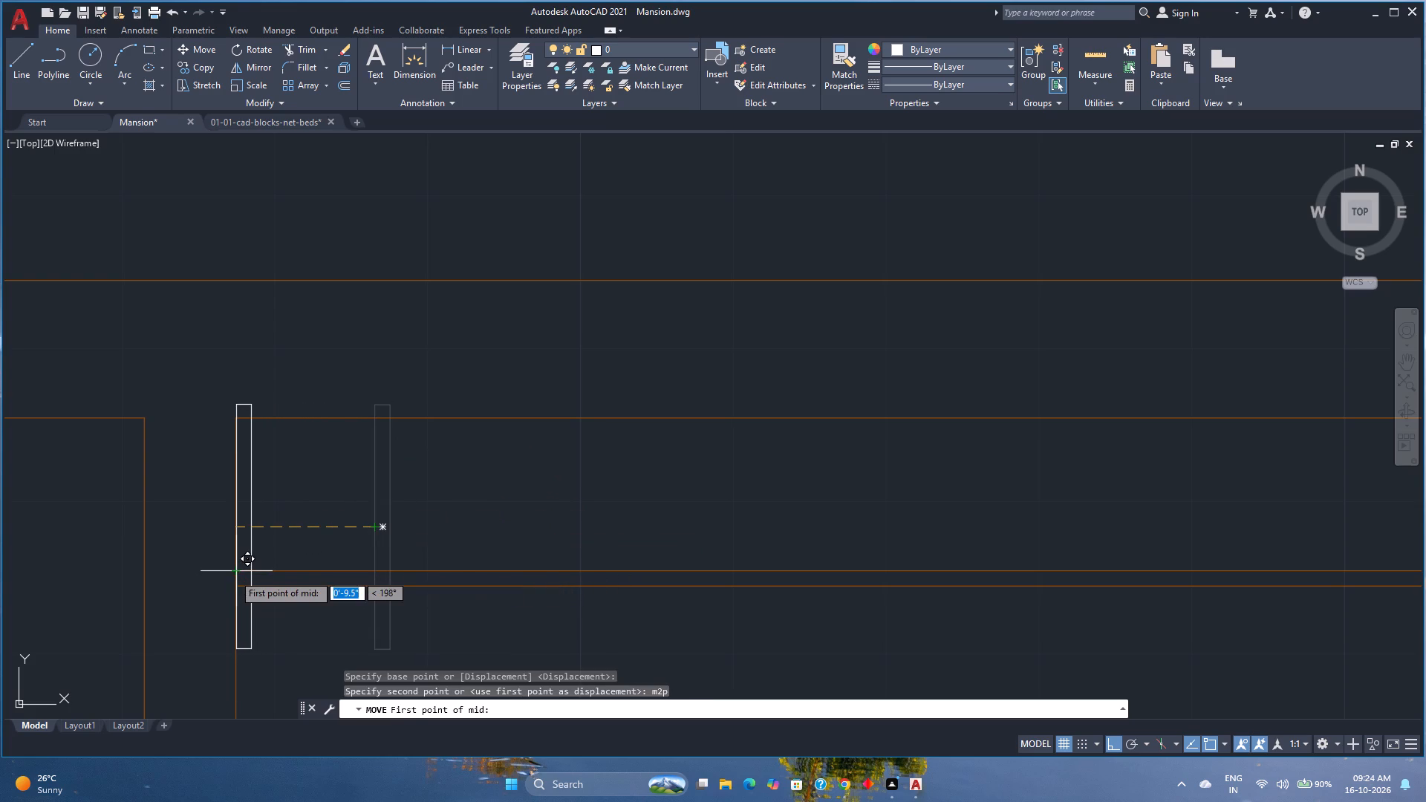
pyautogui.scroll(1, 233, 578)
pyautogui.click(238, 567)
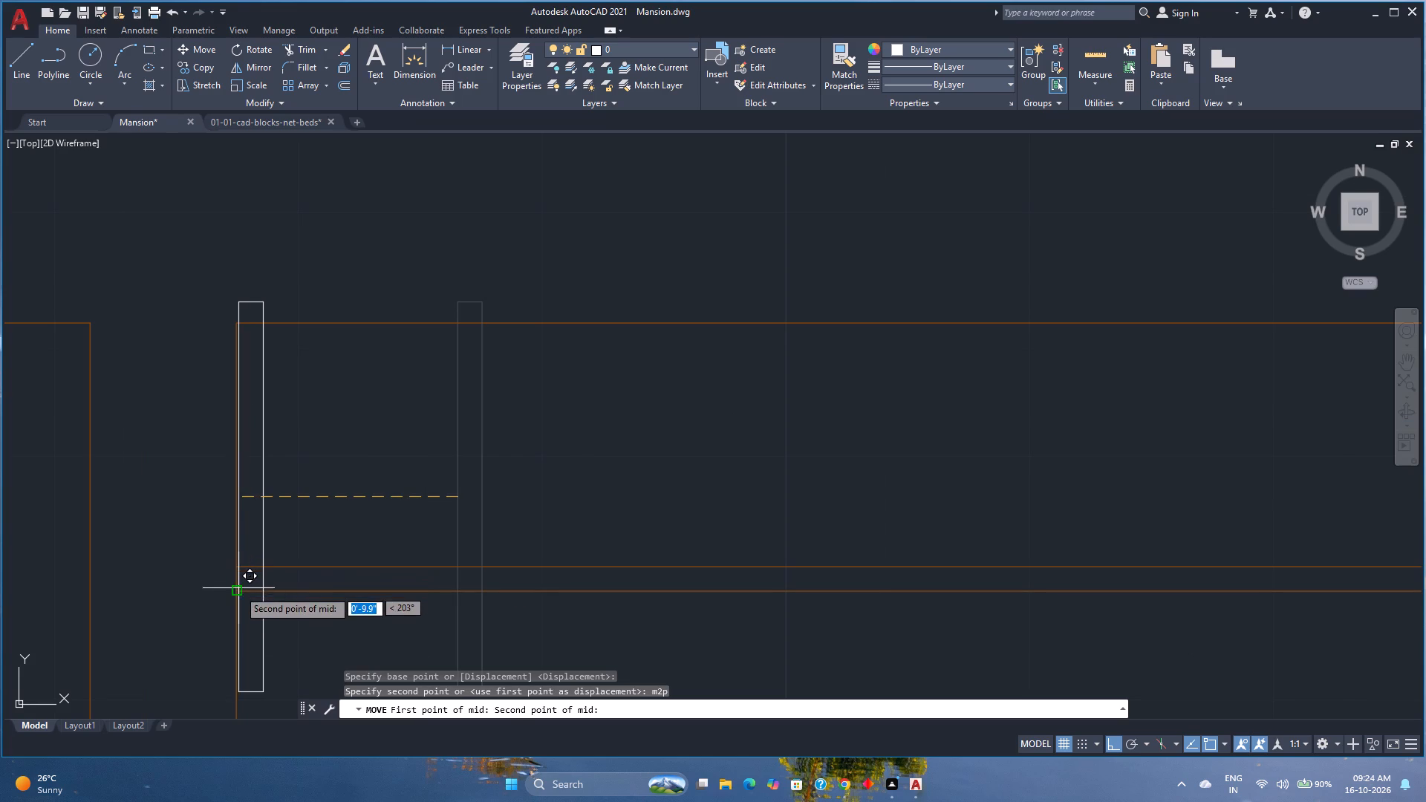
pyautogui.click(238, 590)
# Stretch the hanger rectangle's inner long edge towards the end wall to halve its width to about 0.5".
pyautogui.click(260, 551)
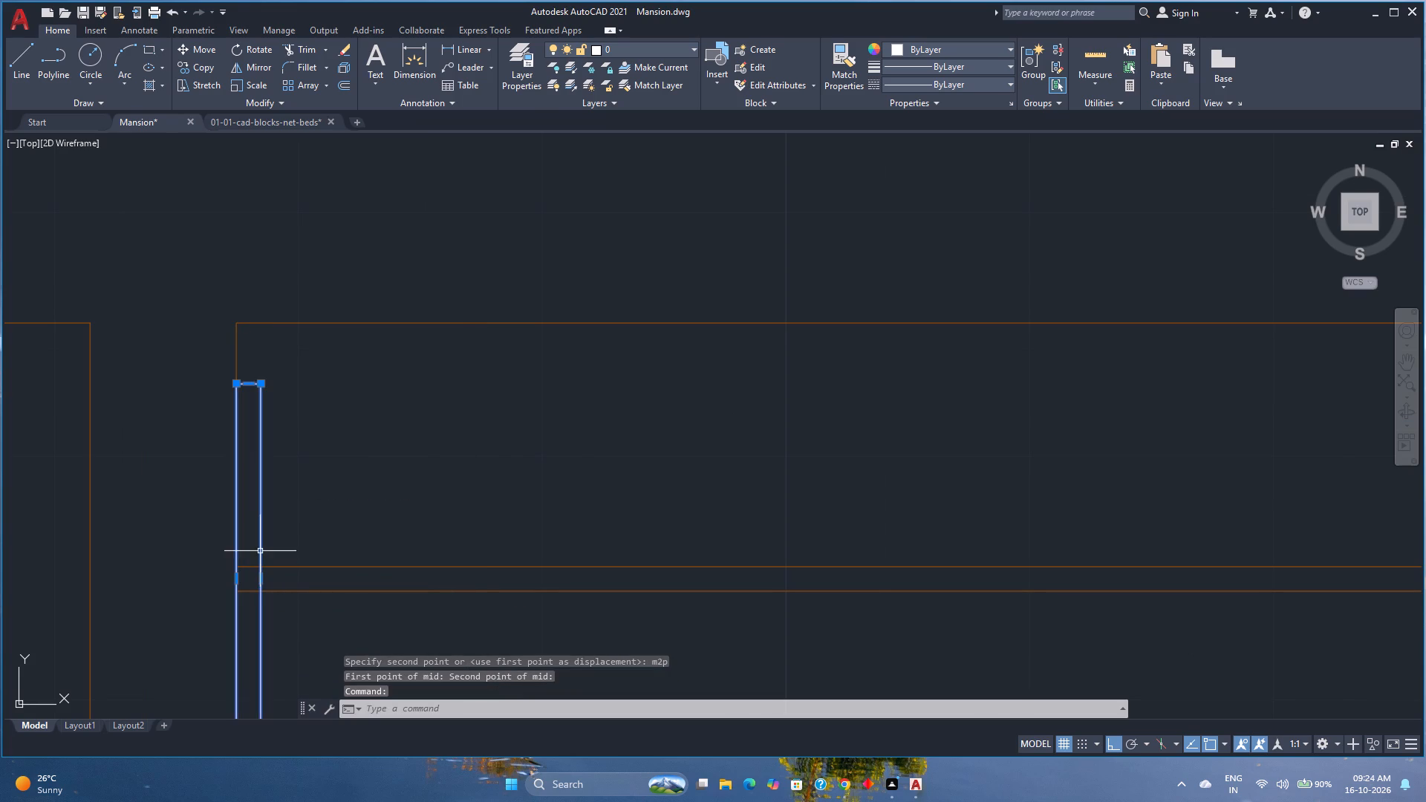
pyautogui.scroll(-2, 260, 551)
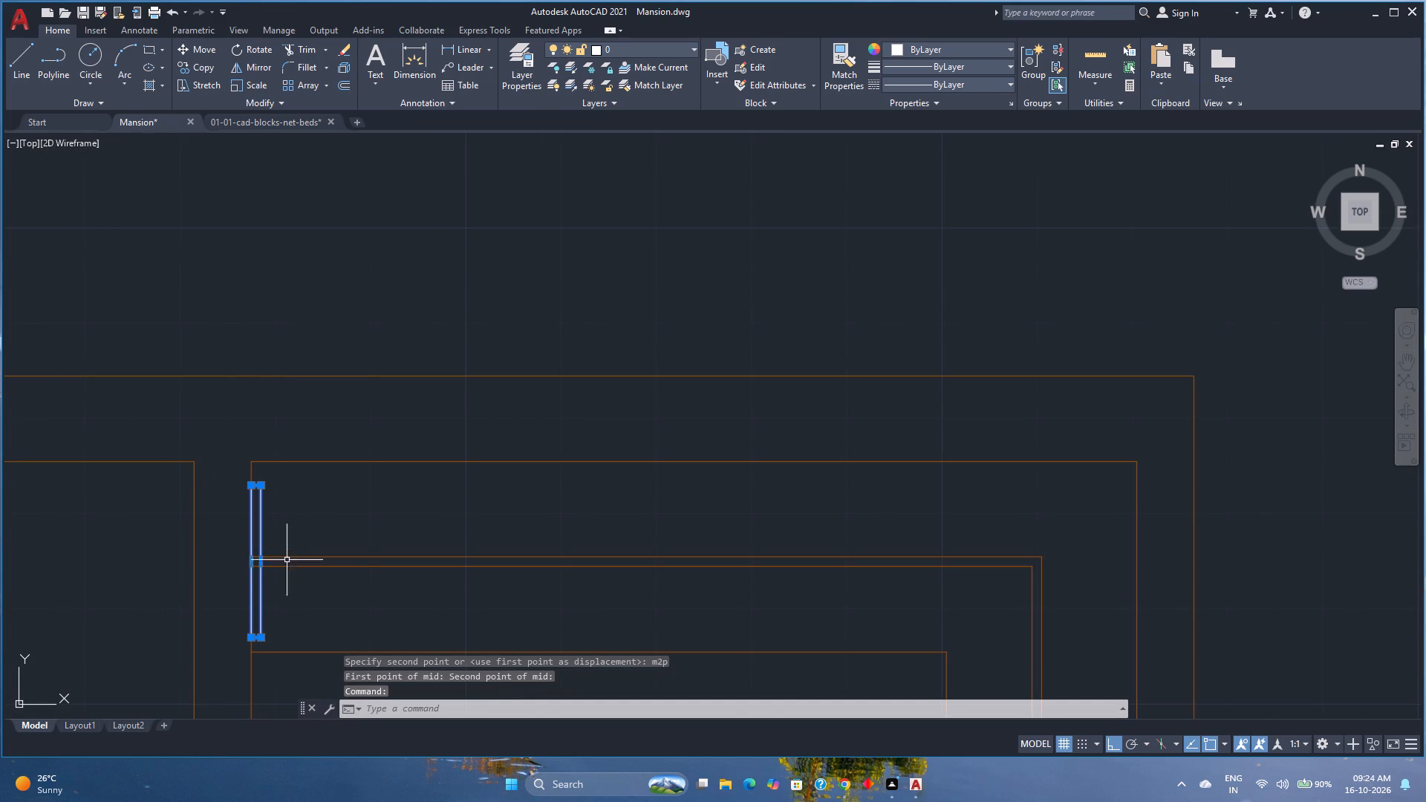
pyautogui.scroll(2, 359, 584)
pyautogui.moveTo(235, 555); pyautogui.dragTo(544, 542, button='middle')
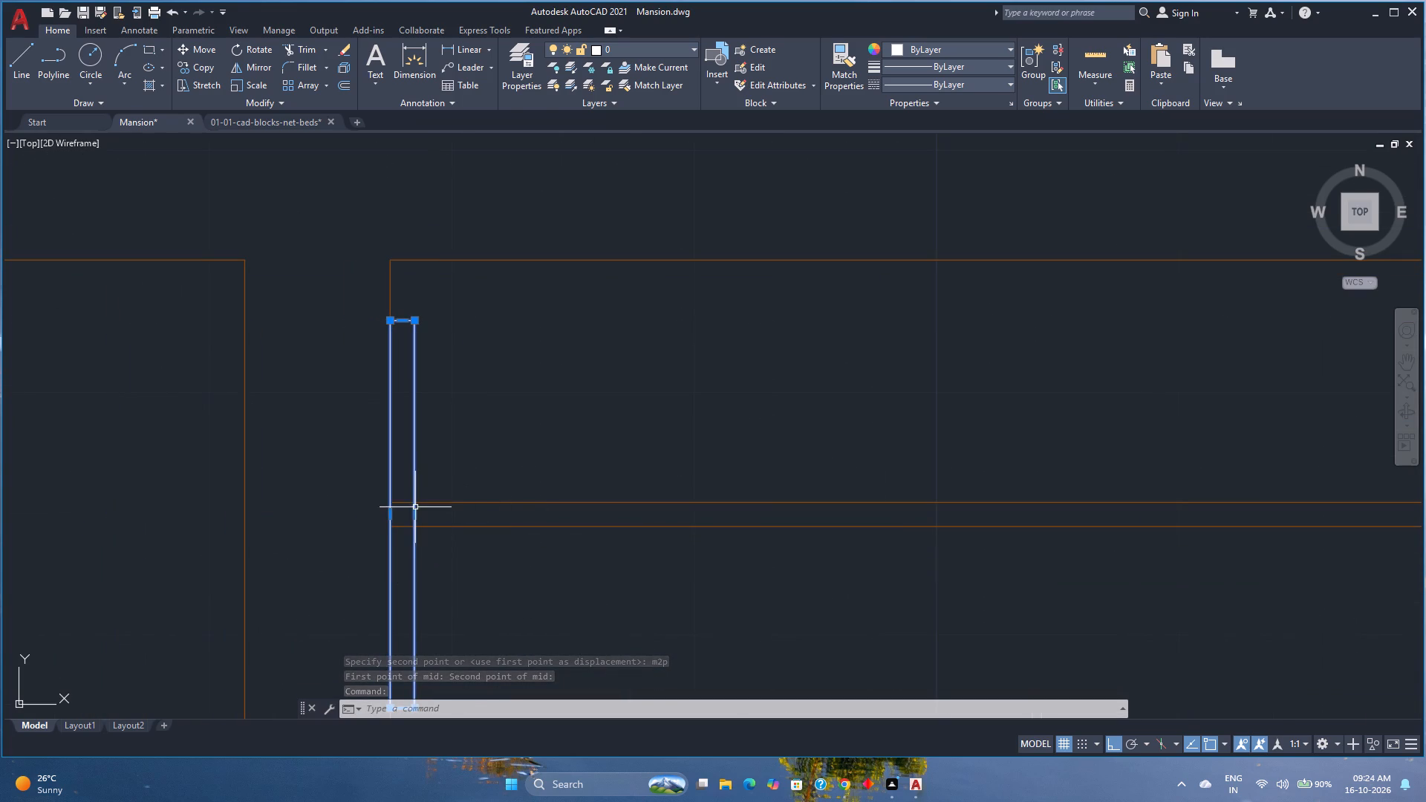
pyautogui.click(414, 515)
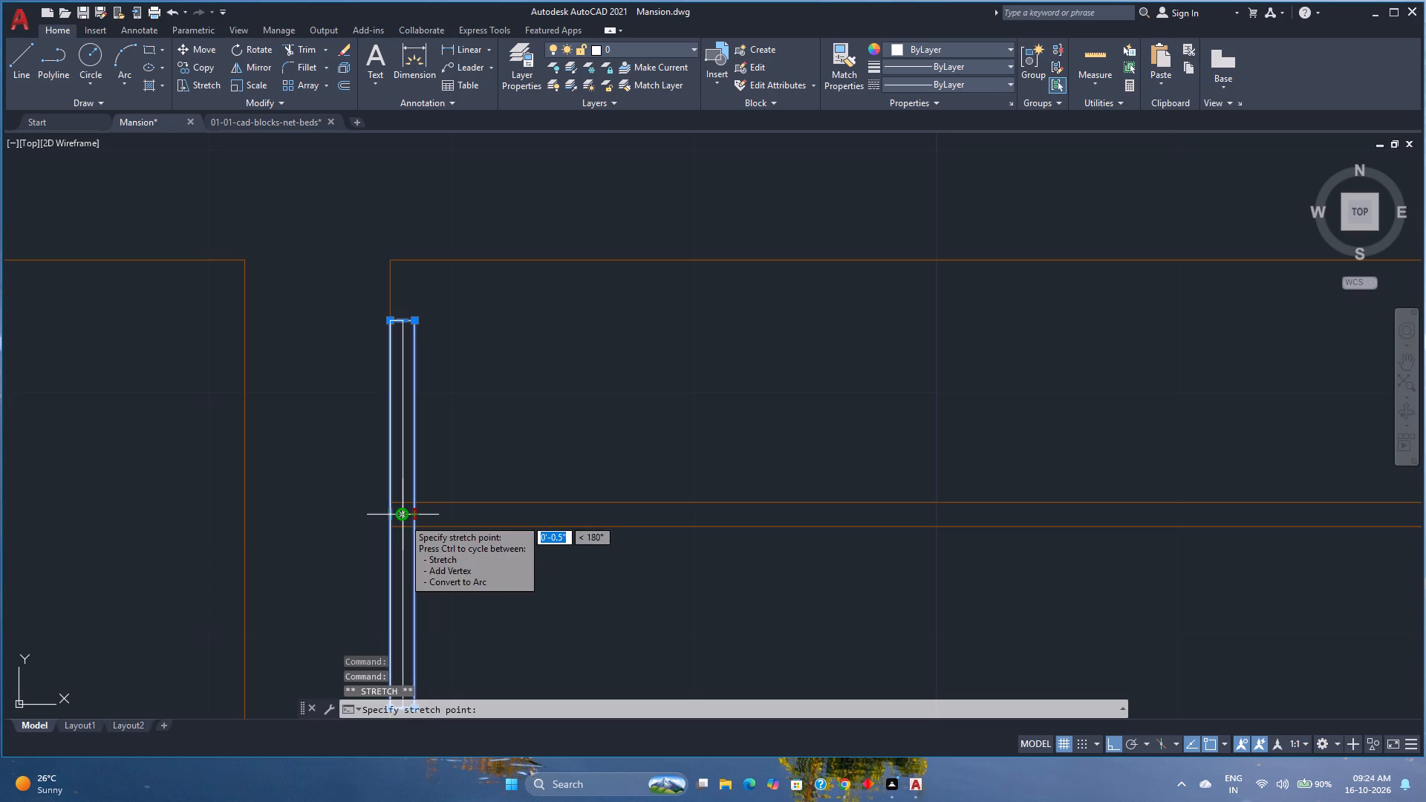
pyautogui.click(403, 518)
# Move the narrowed hanger about 2.8" horizontally along the rail, away from the closet's end wall.
pyautogui.scroll(-3, 403, 518)
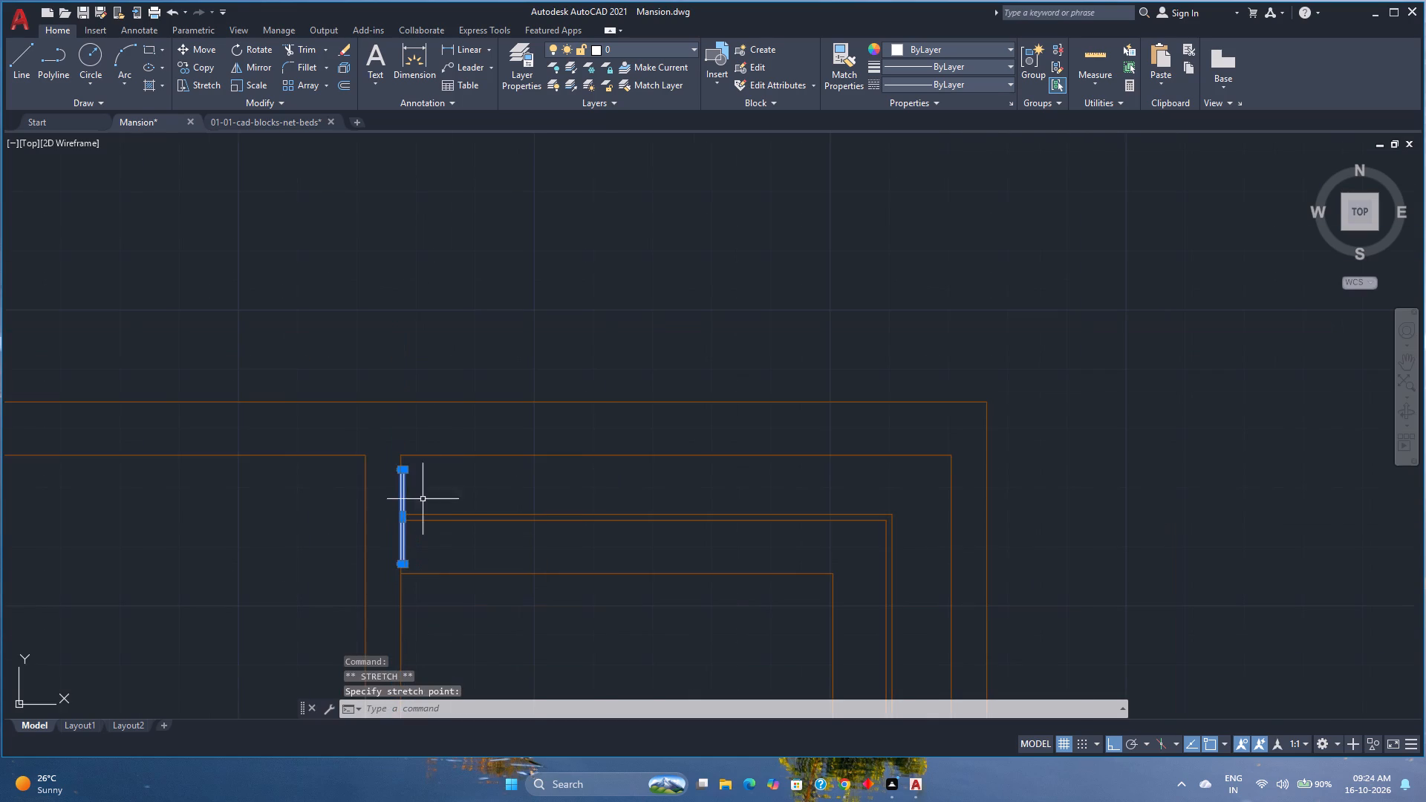
pyautogui.moveTo(442, 486); pyautogui.dragTo(394, 492, button='middle')
pyautogui.middleClick(393, 492)
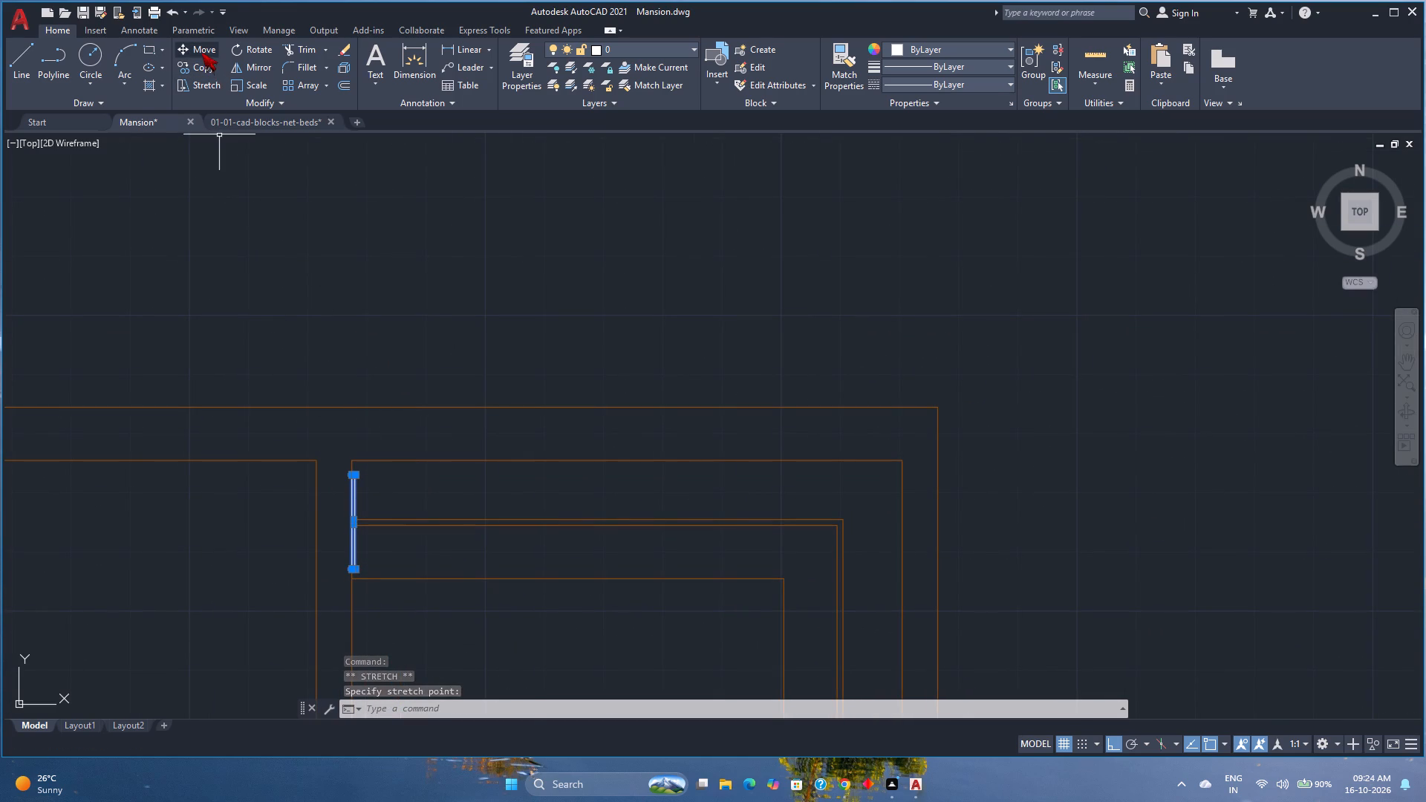
pyautogui.click(201, 52)
pyautogui.scroll(2, 363, 483)
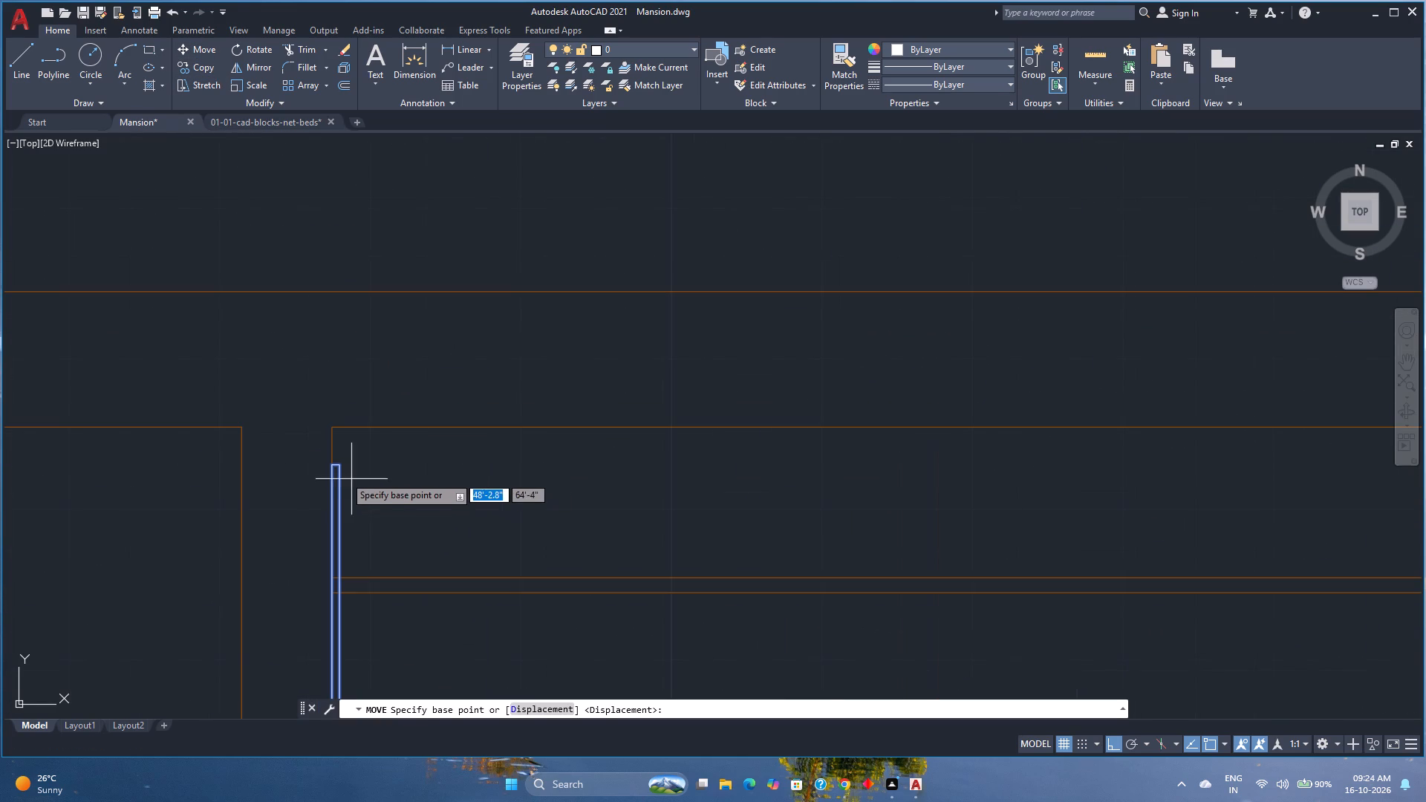
pyautogui.scroll(2, 322, 464)
pyautogui.click(348, 469)
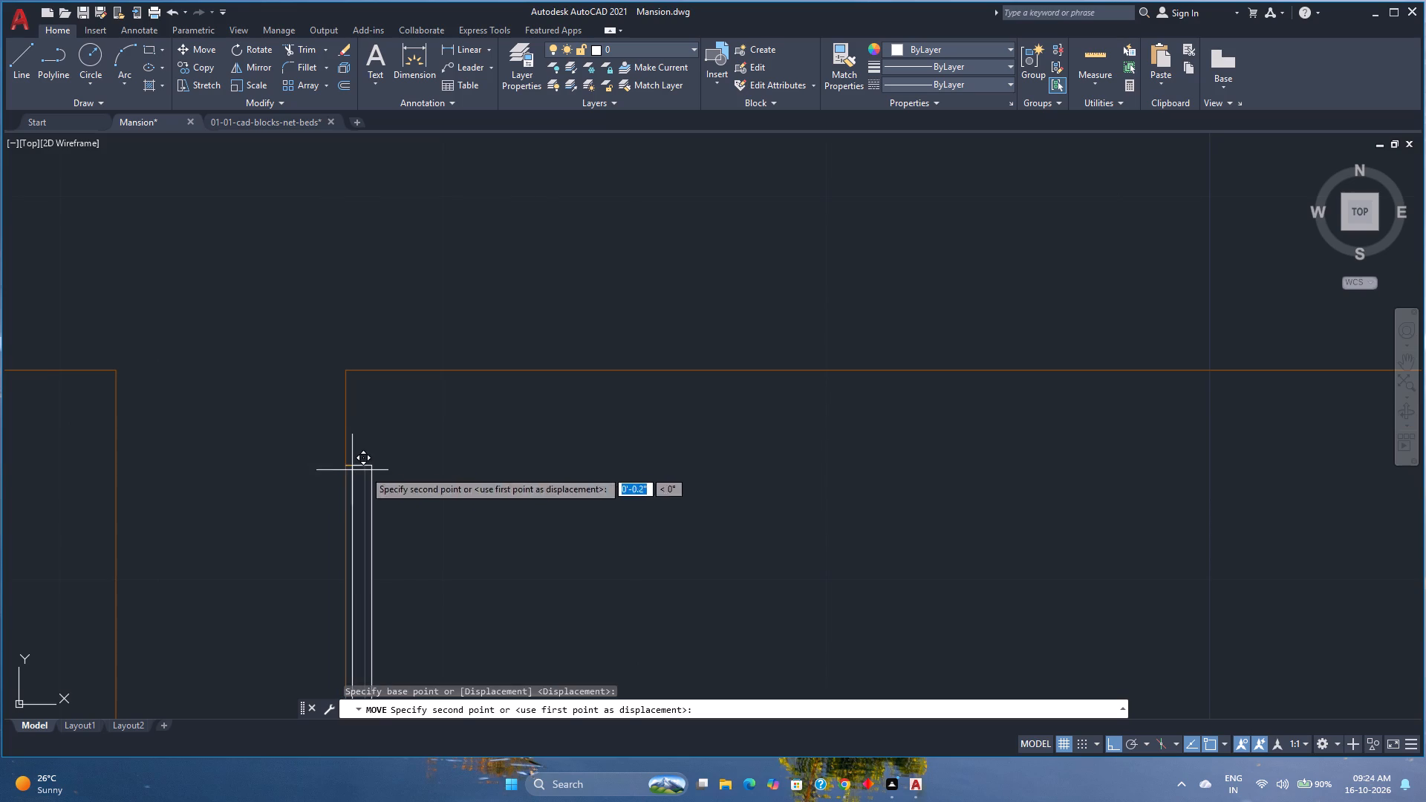
pyautogui.scroll(-2, 417, 470)
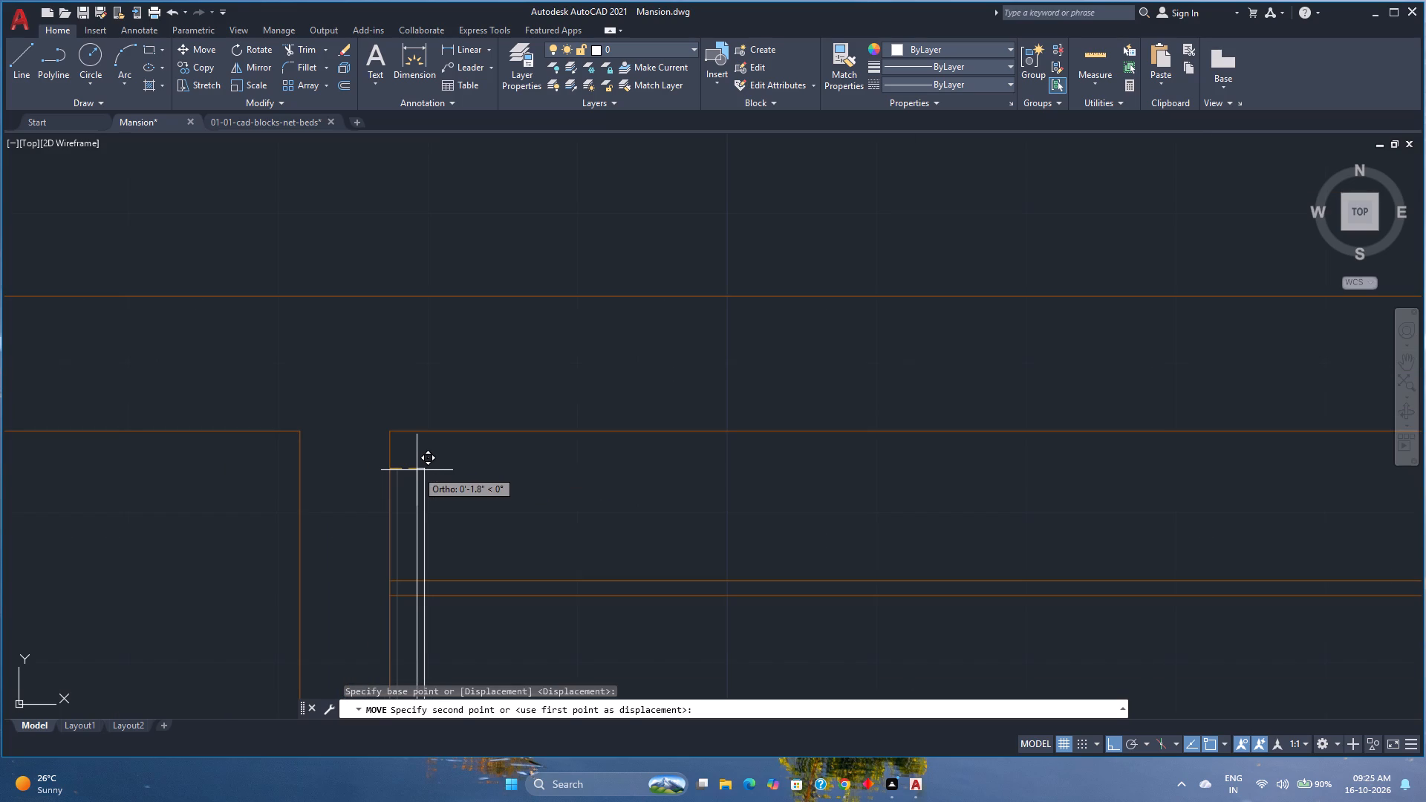
pyautogui.scroll(-2, 417, 470)
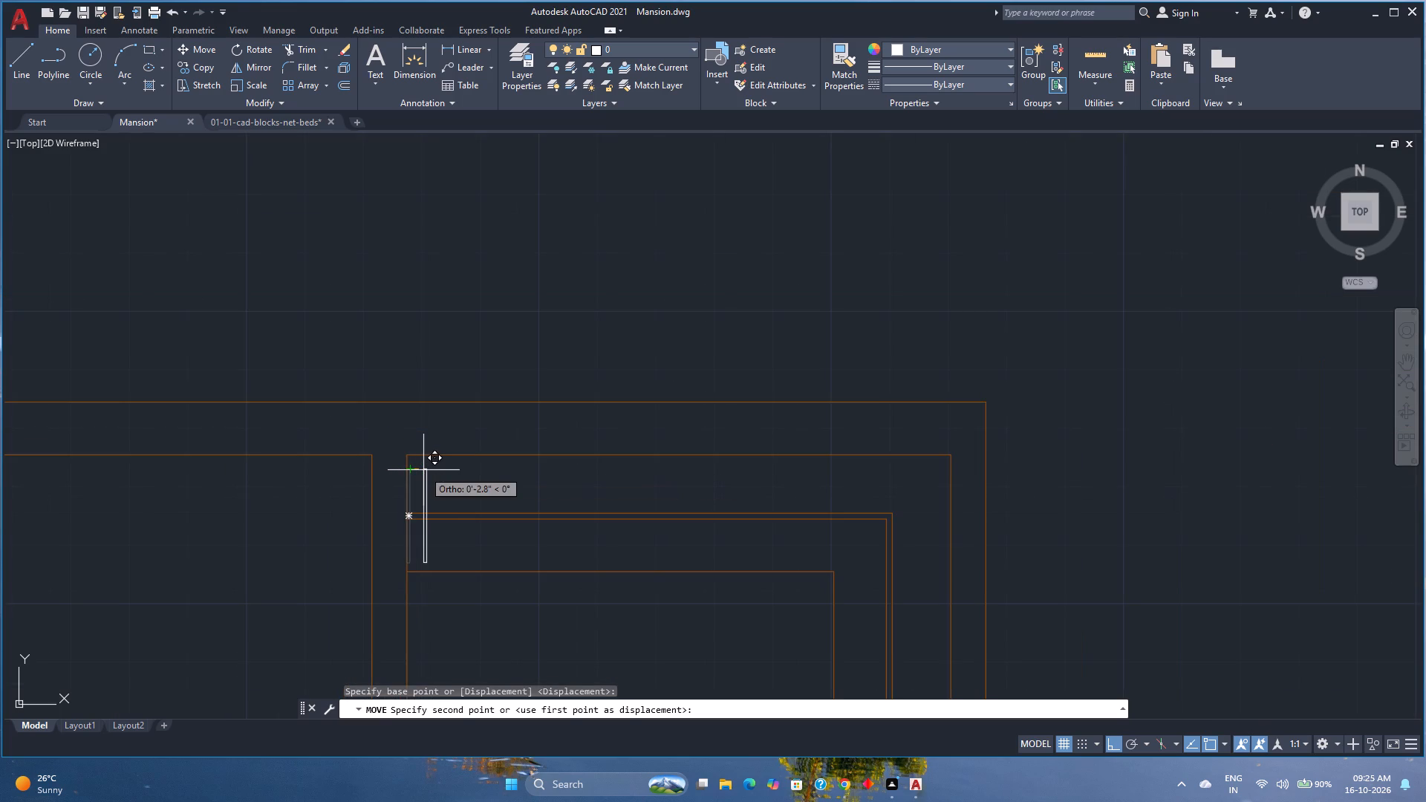
pyautogui.click(423, 470)
# Copy the hanger along the horizontal rail as an array of 15 items spaced 5.5" apart.
pyautogui.click(430, 483)
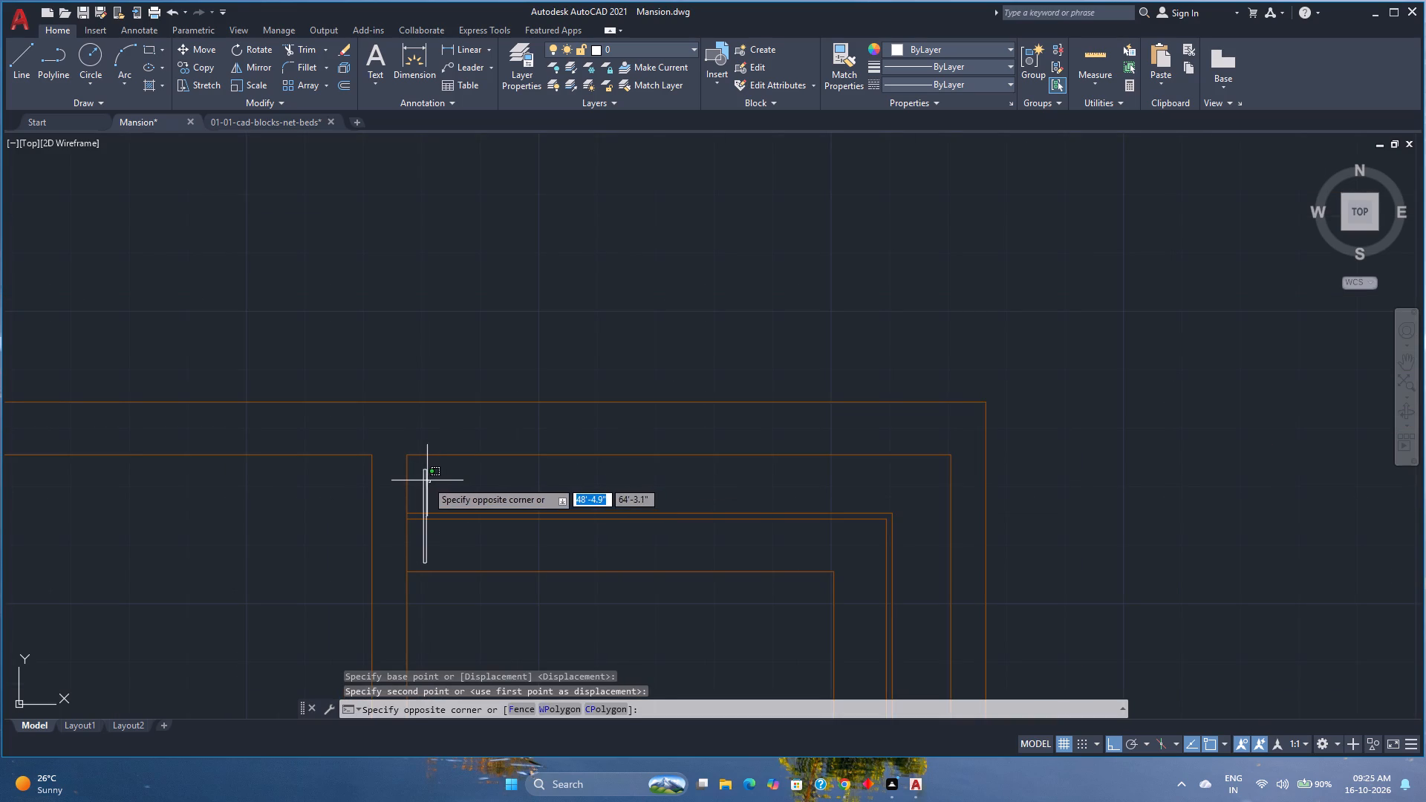
pyautogui.click(419, 472)
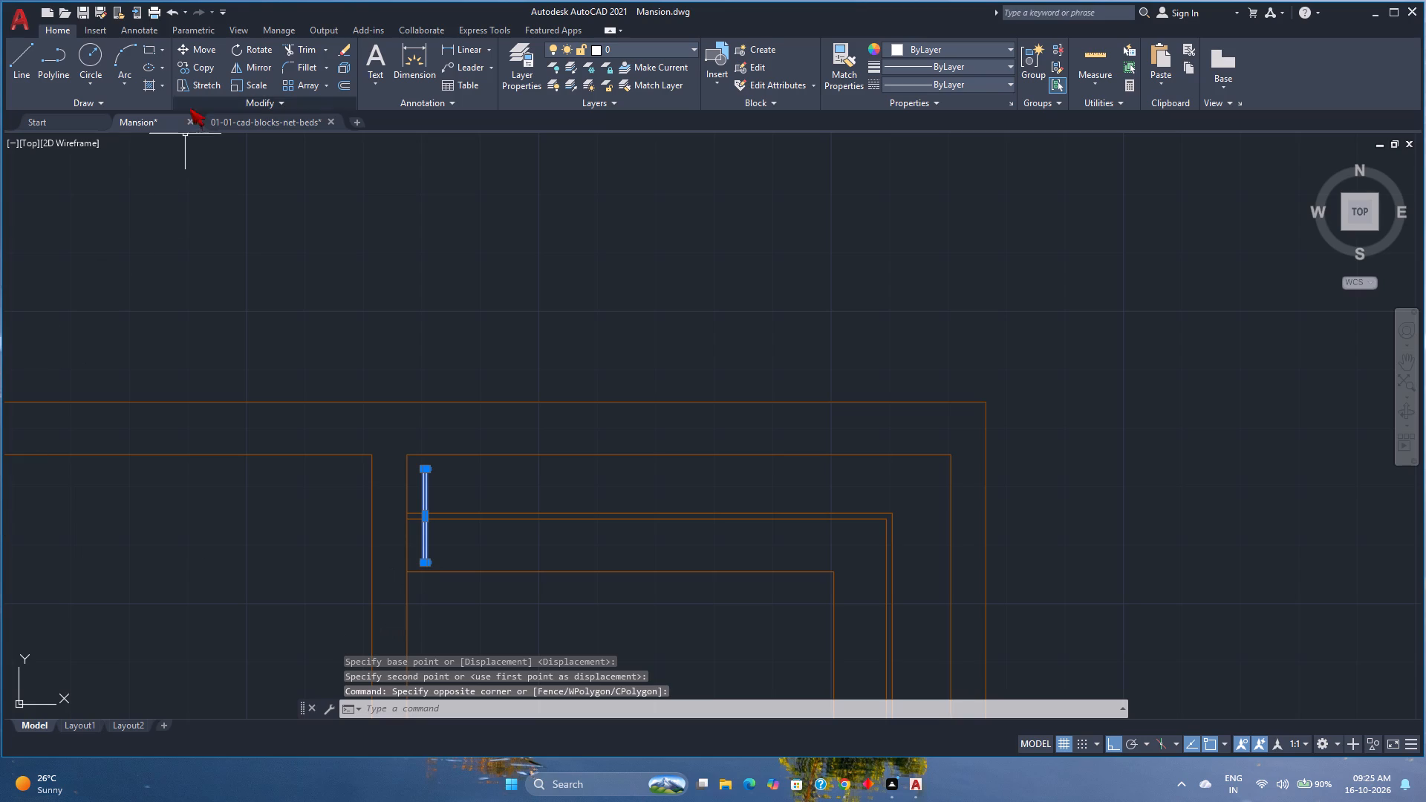
pyautogui.click(212, 63)
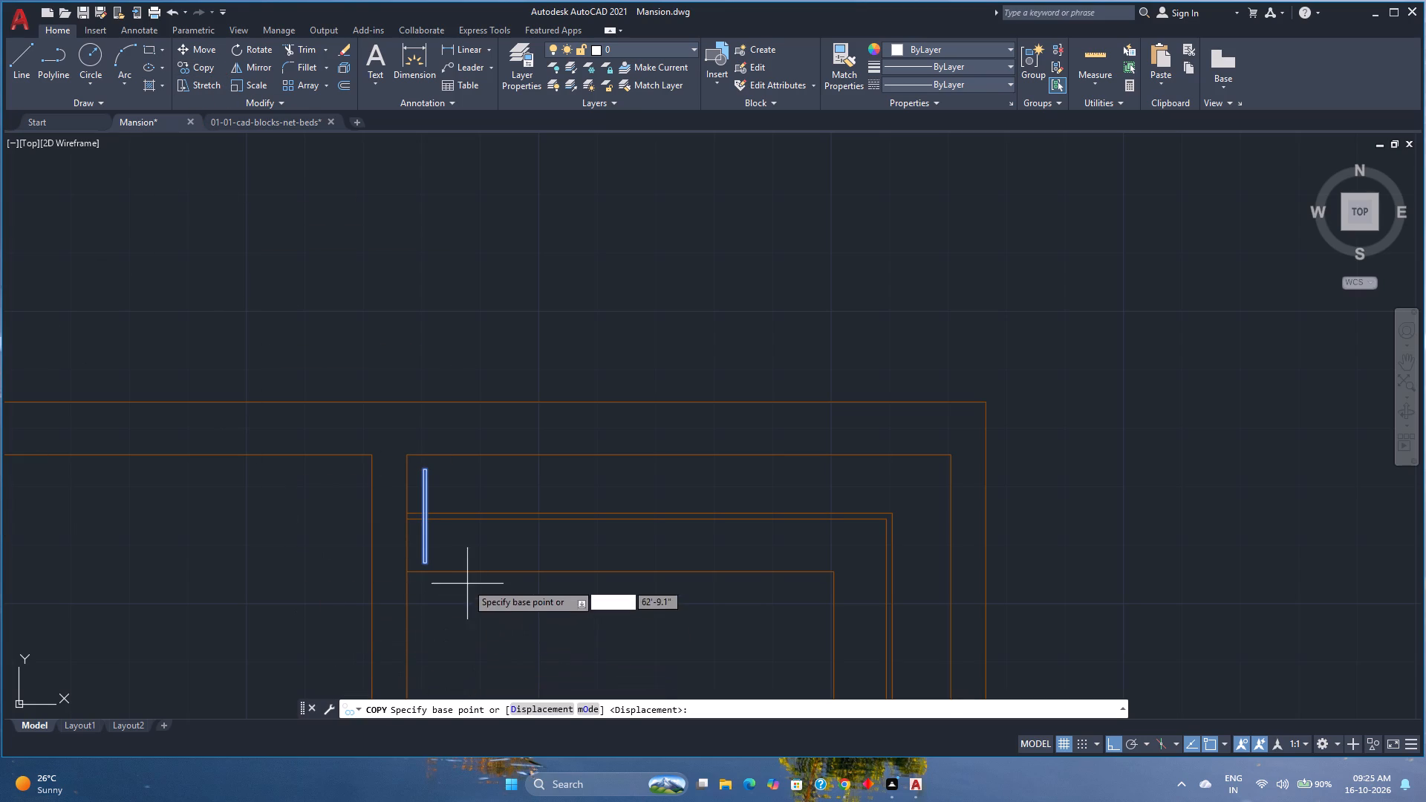
pyautogui.scroll(3, 427, 512)
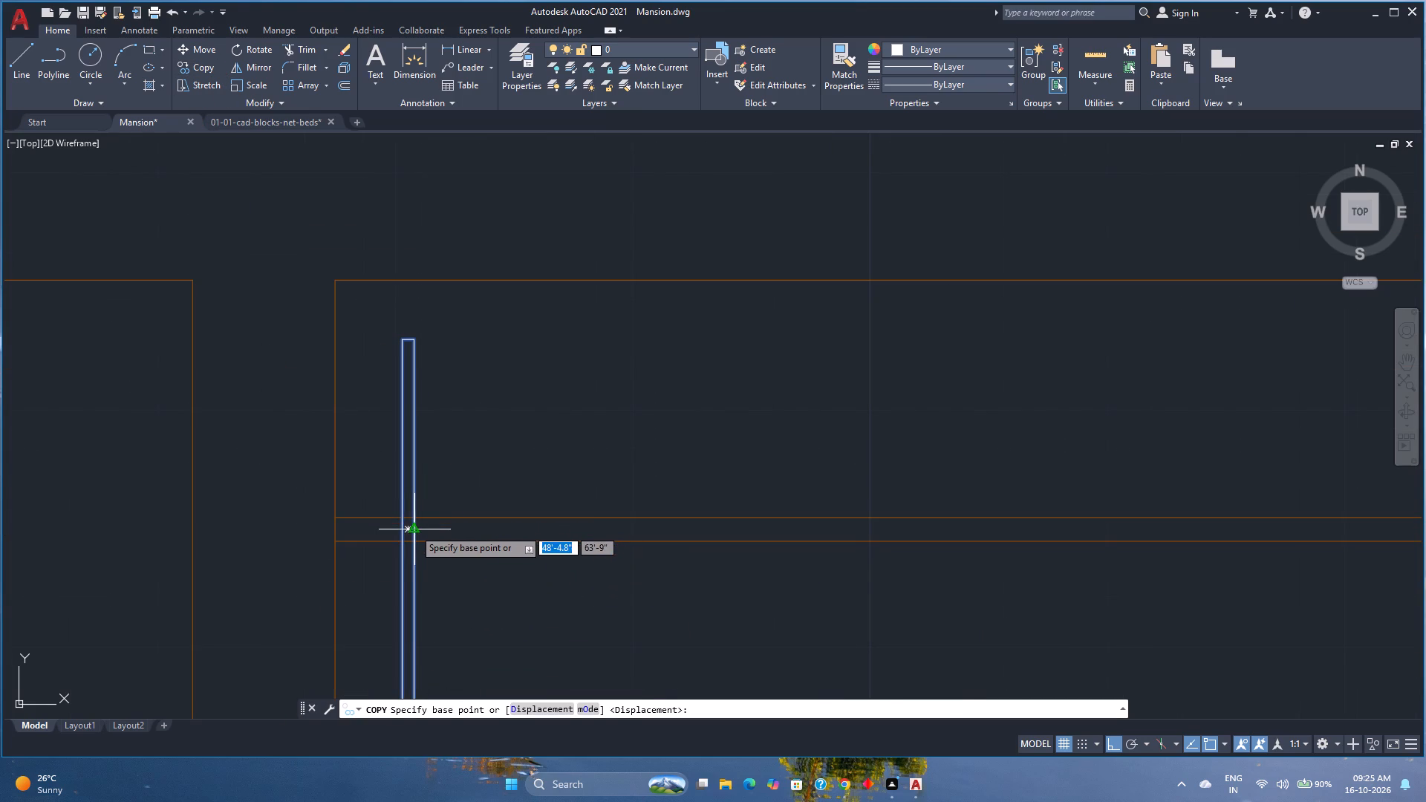
pyautogui.click(414, 529)
pyautogui.scroll(-3, 414, 529)
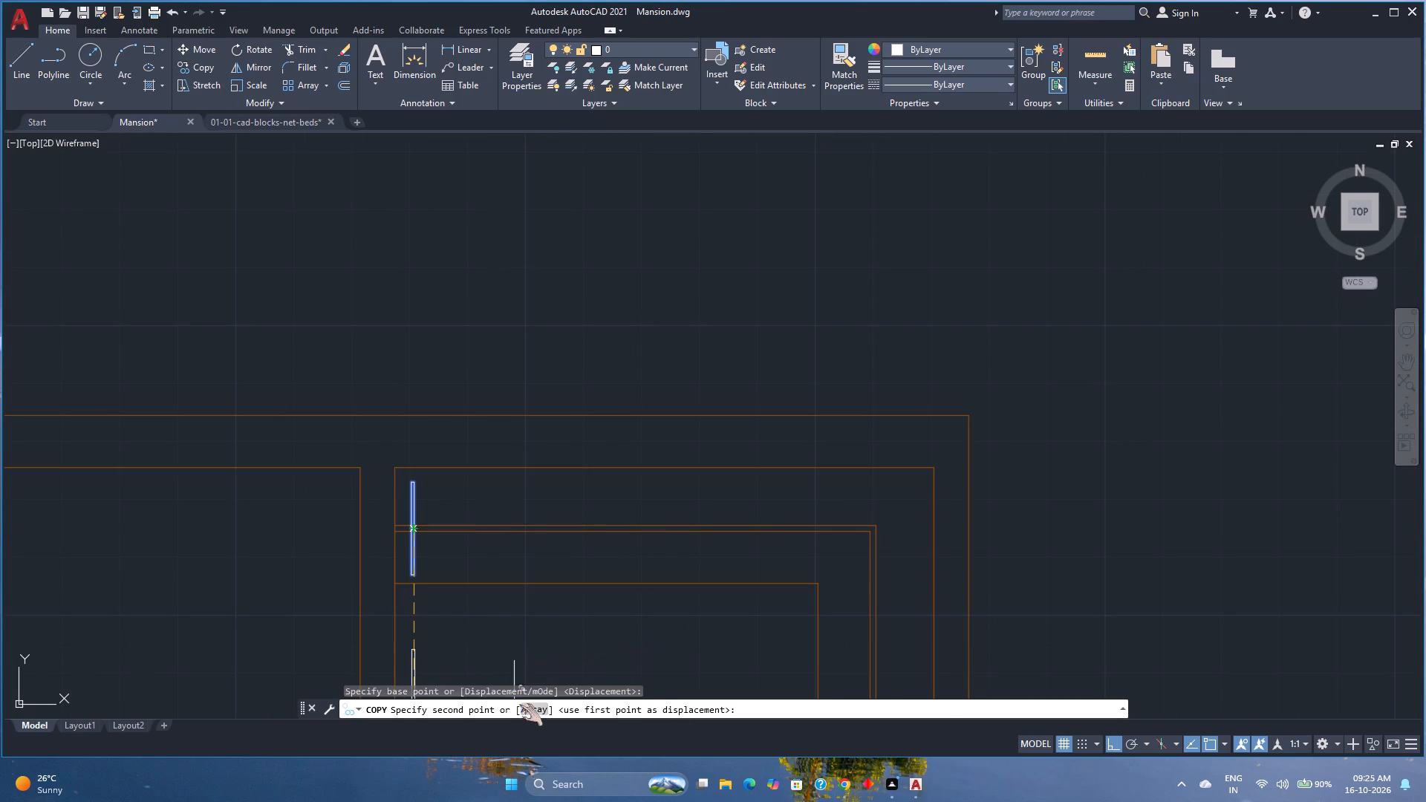
pyautogui.click(526, 708)
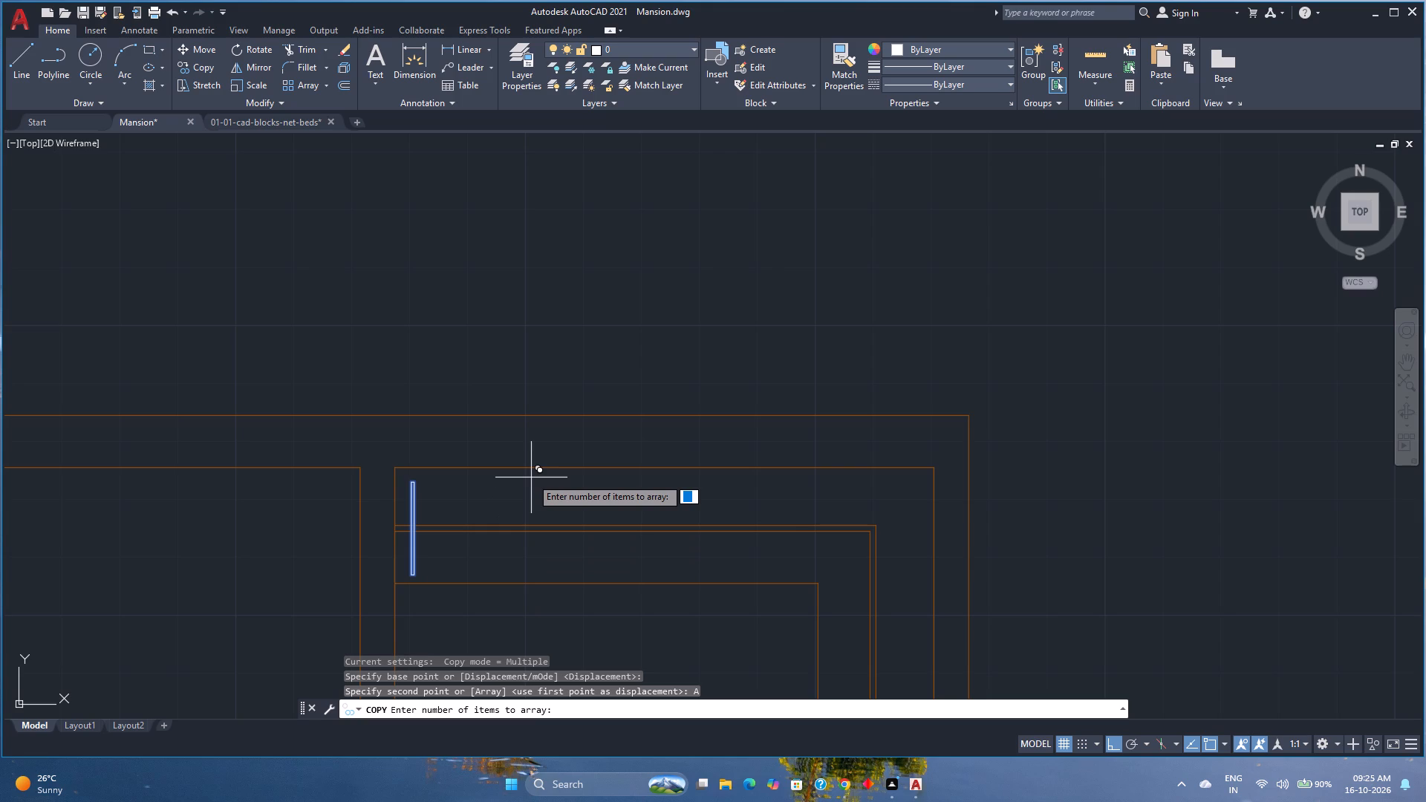
pyautogui.write('15')
pyautogui.press('Return')
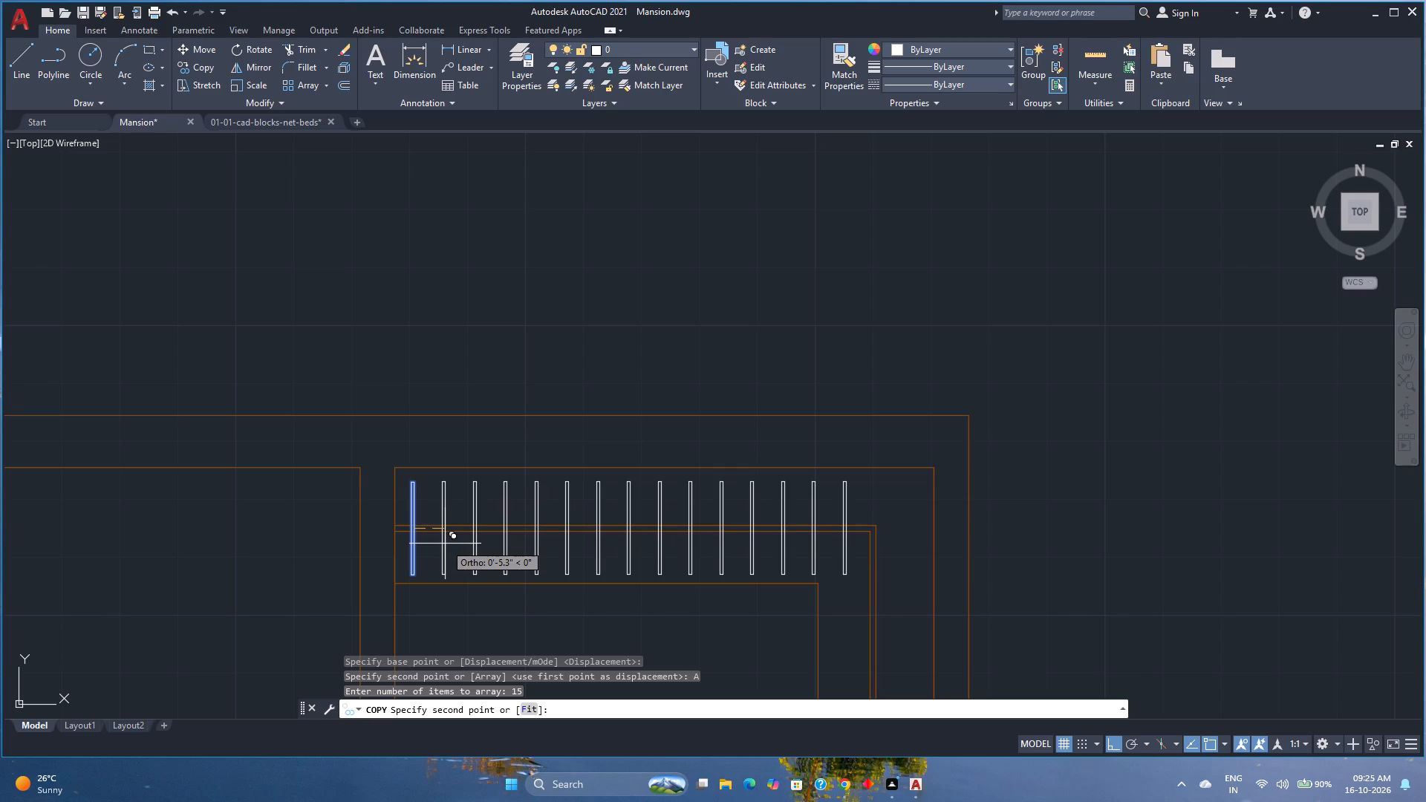
pyautogui.write('5.5')
pyautogui.press('Return')
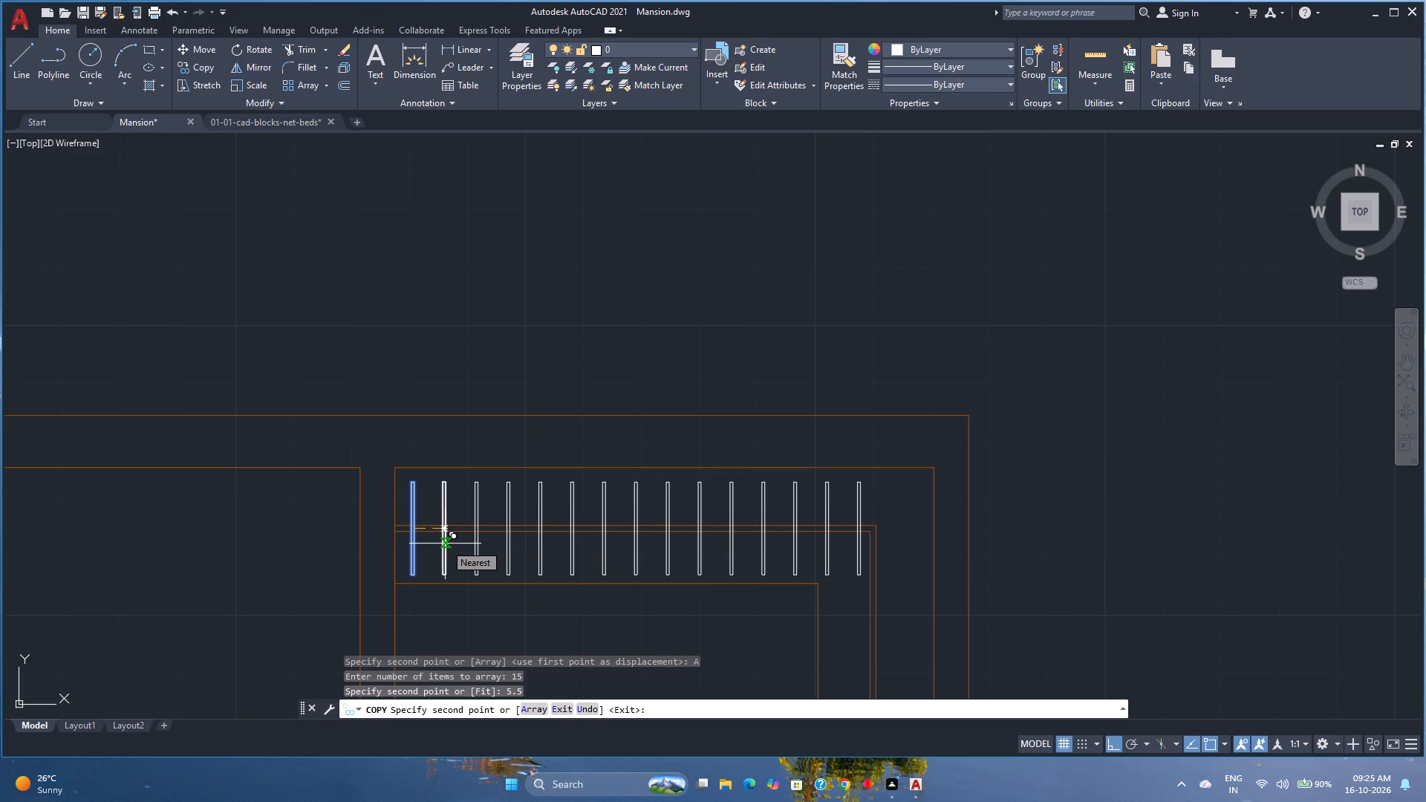
pyautogui.press('Escape')
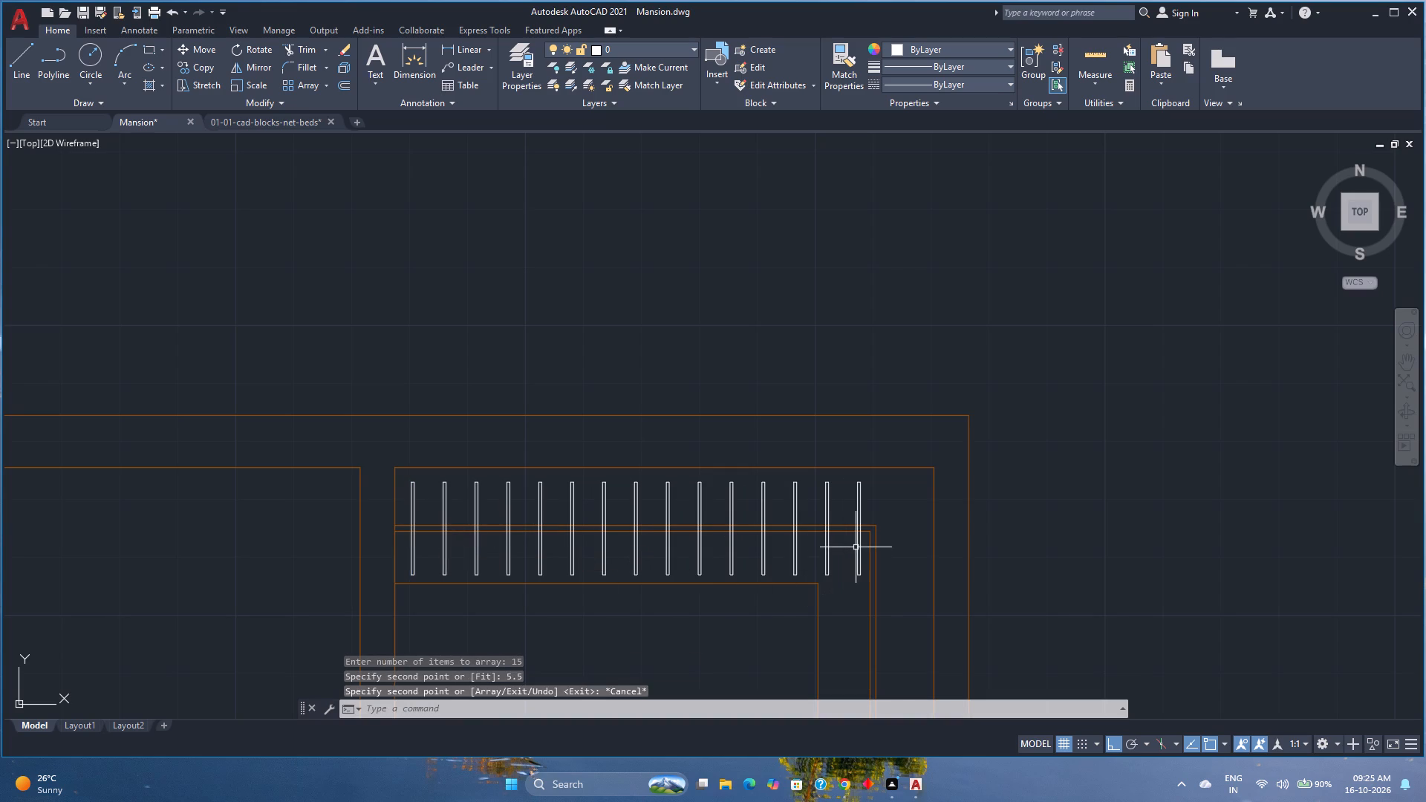
# Rotate the last hanger of the row, nearest the rail corner, by 270° about its centre so it lies horizontal.
pyautogui.click(861, 544)
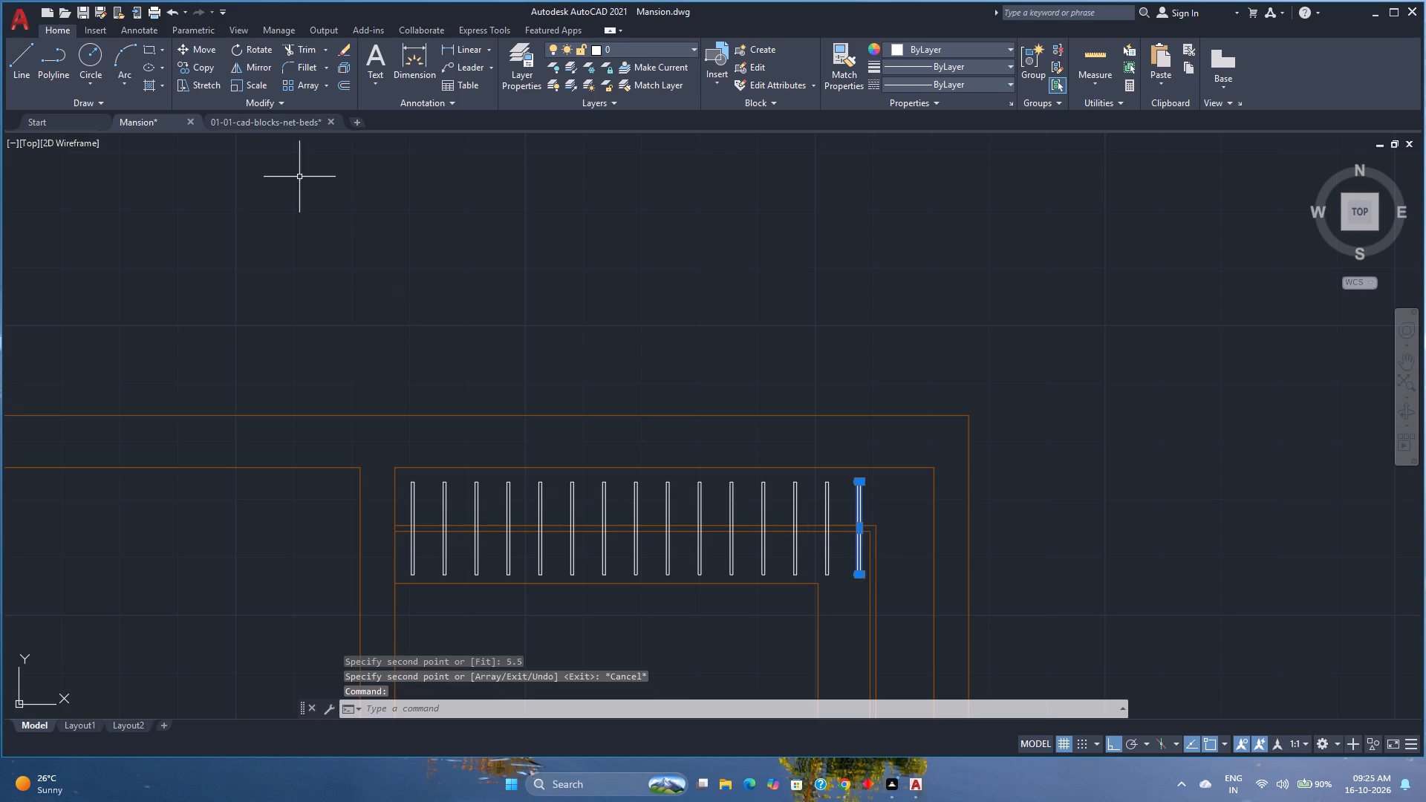
pyautogui.click(241, 48)
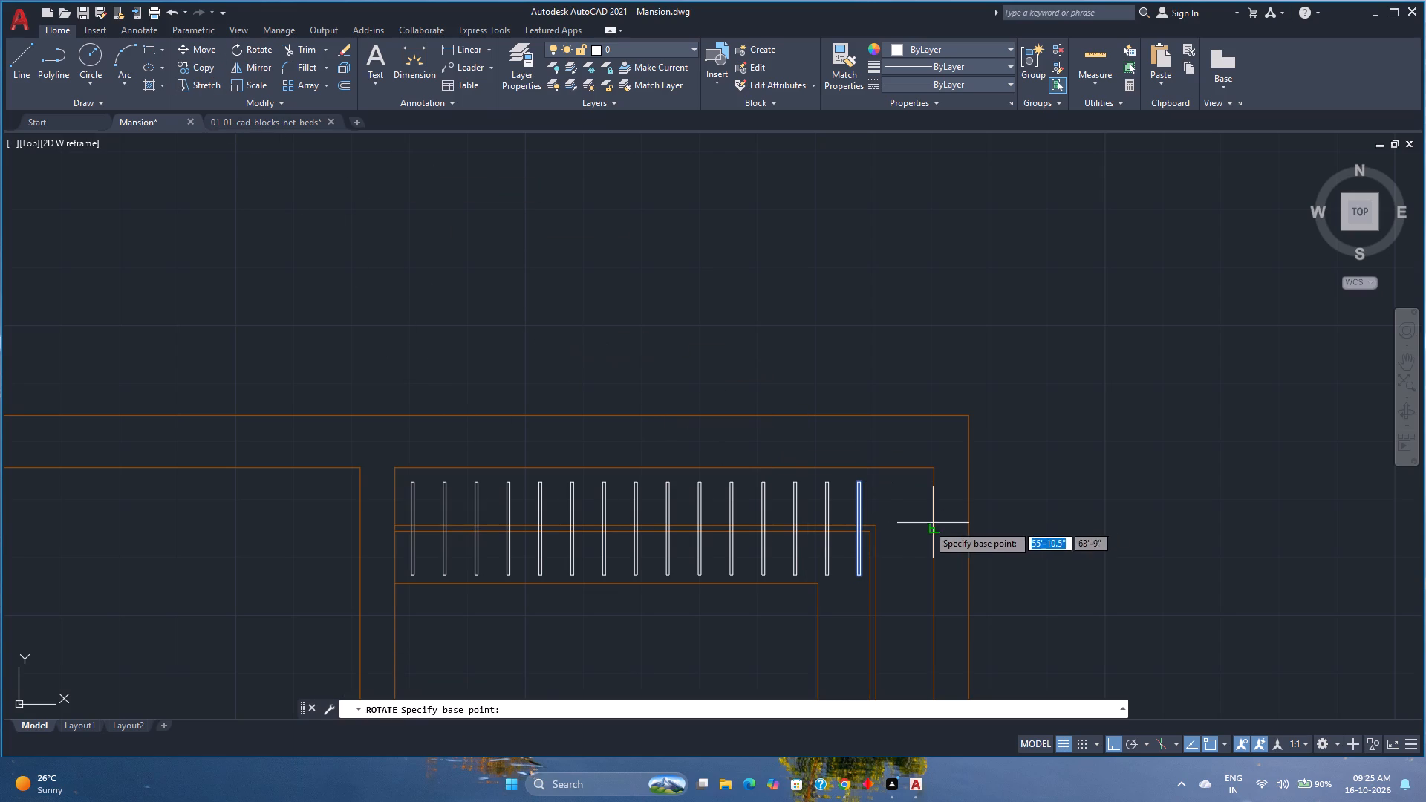
pyautogui.scroll(4, 879, 512)
pyautogui.moveTo(766, 596); pyautogui.dragTo(743, 509, button='middle')
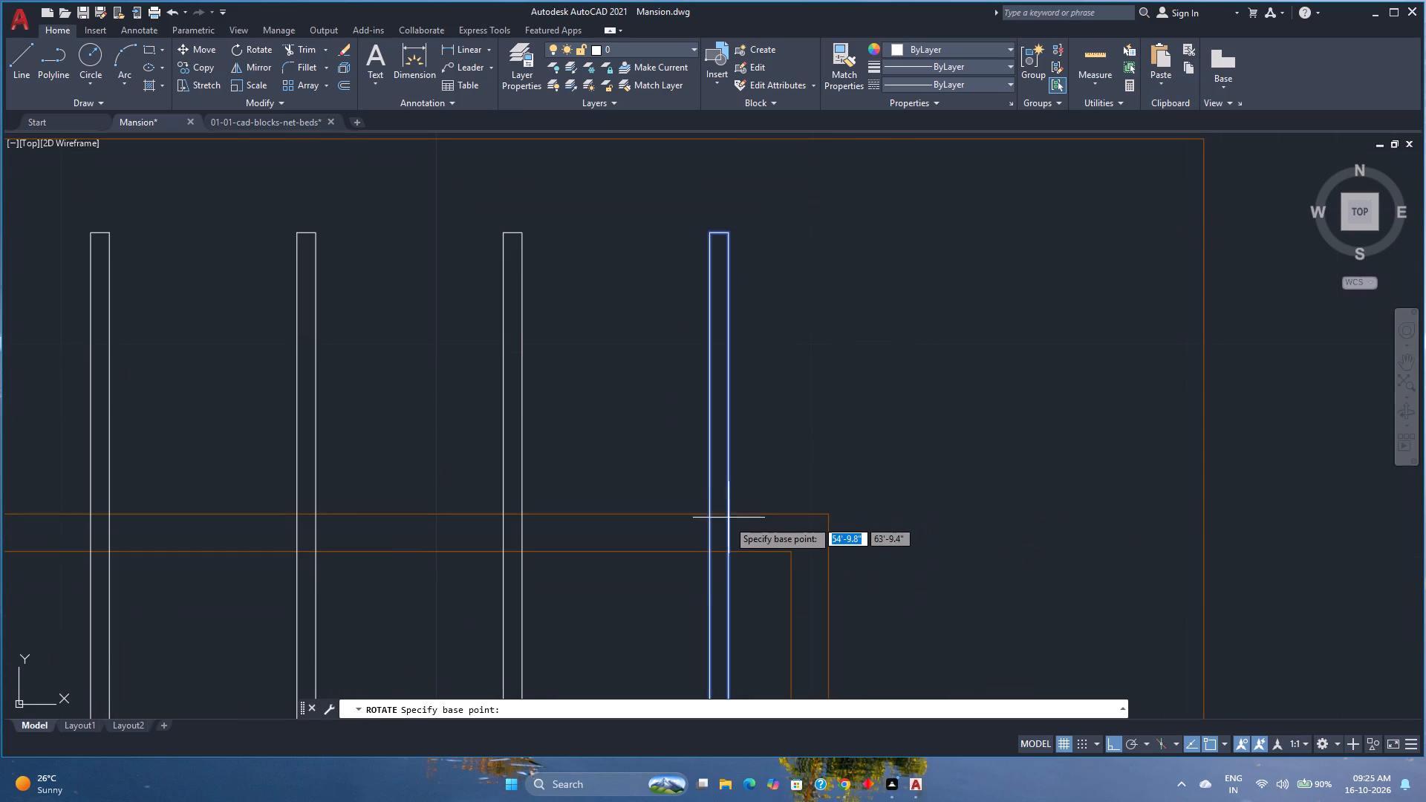
pyautogui.click(720, 538)
pyautogui.scroll(-3, 720, 538)
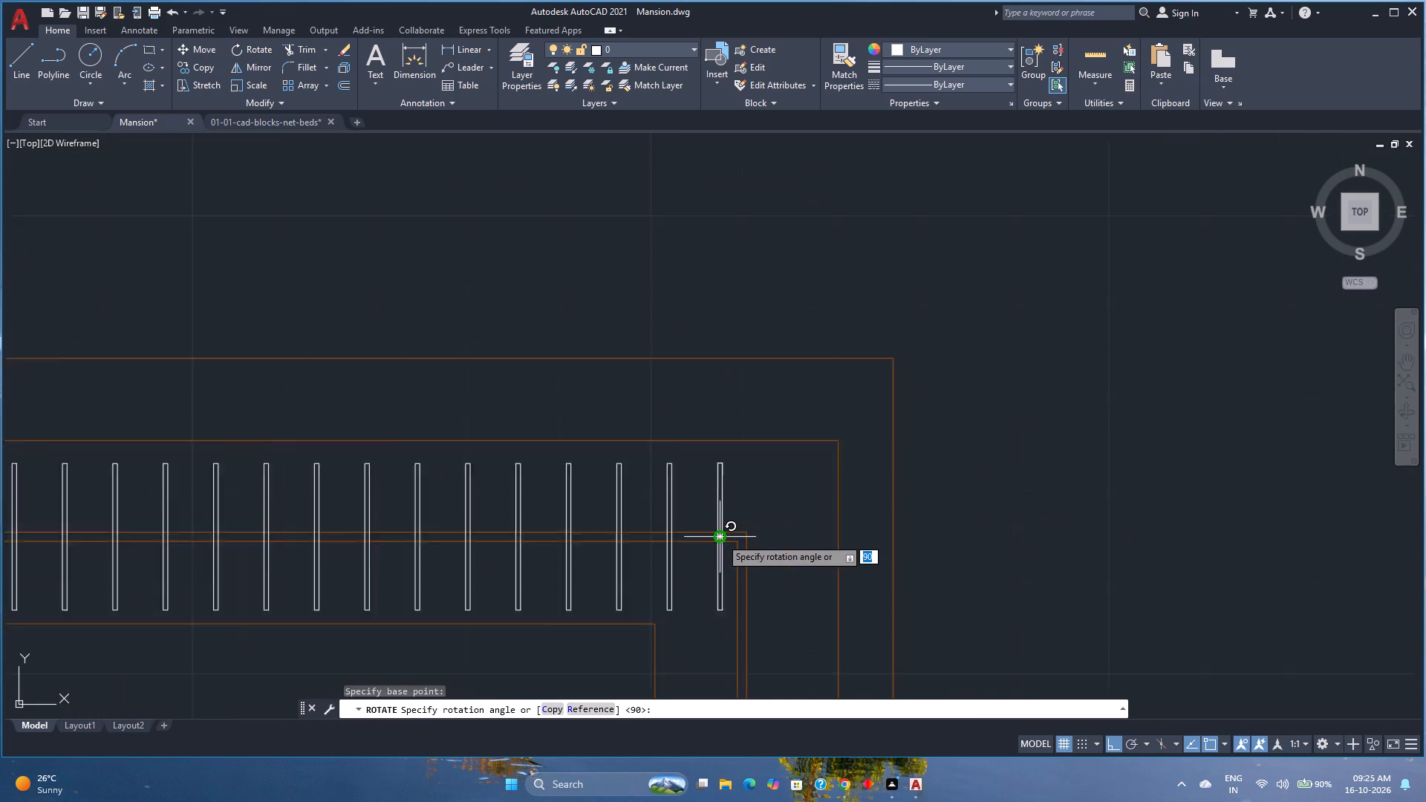
pyautogui.scroll(-1, 720, 538)
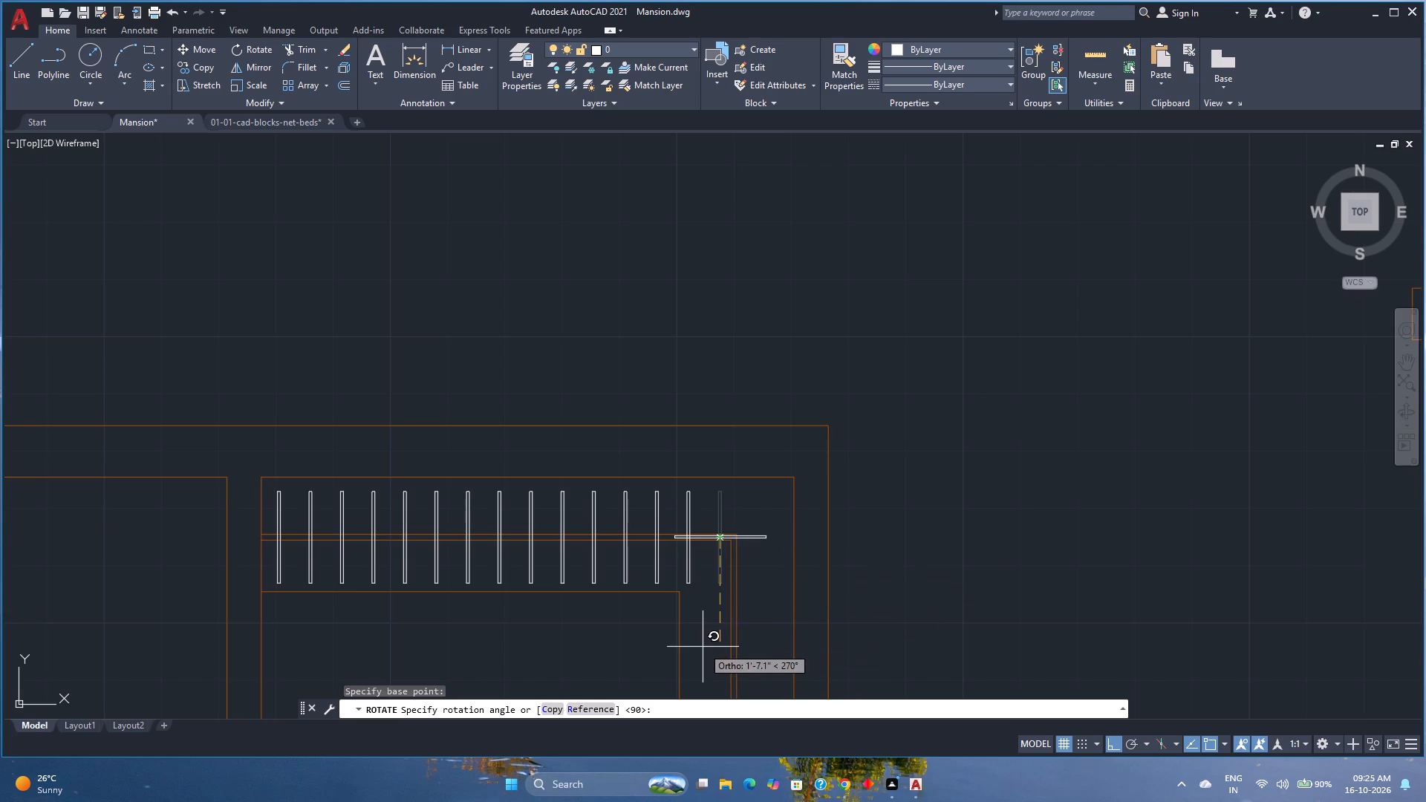
pyautogui.click(701, 648)
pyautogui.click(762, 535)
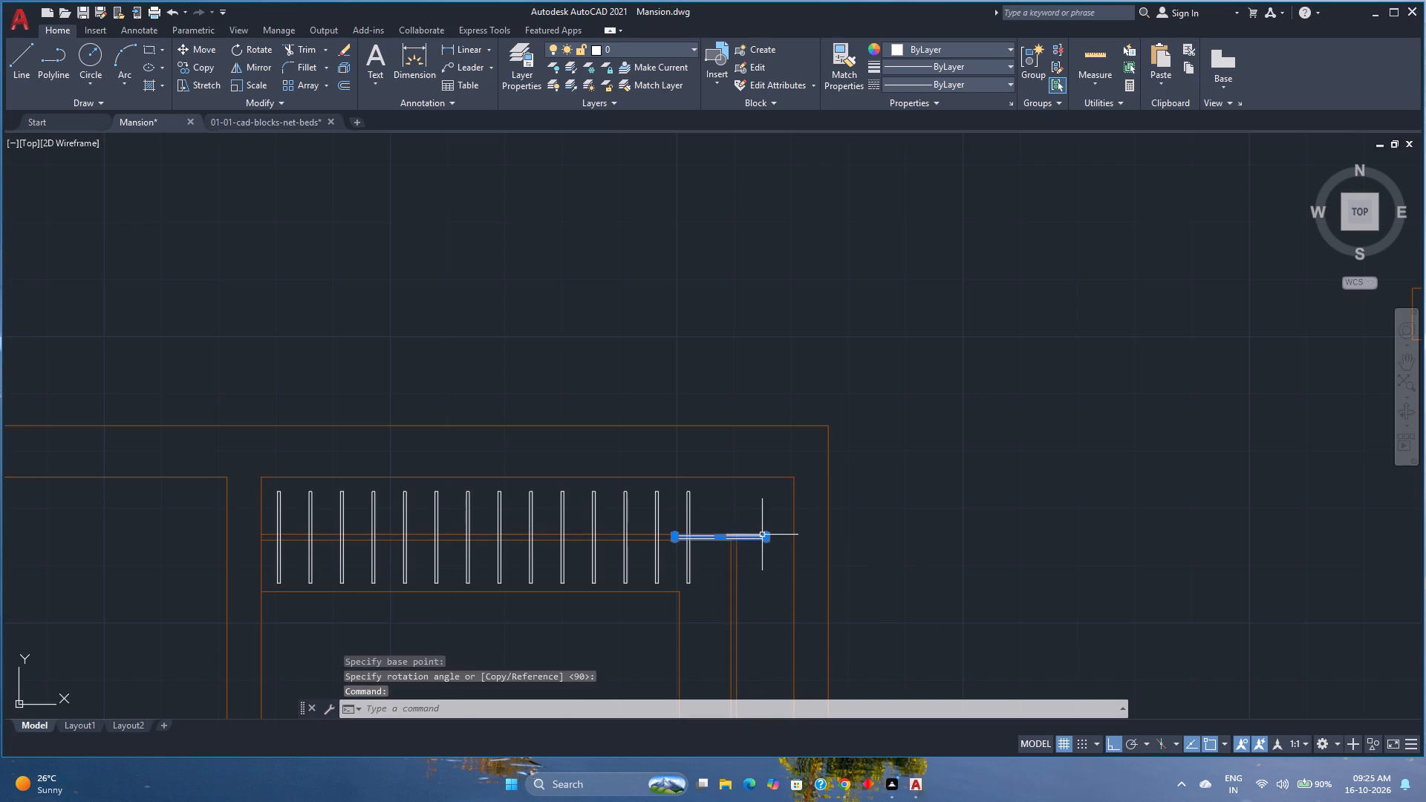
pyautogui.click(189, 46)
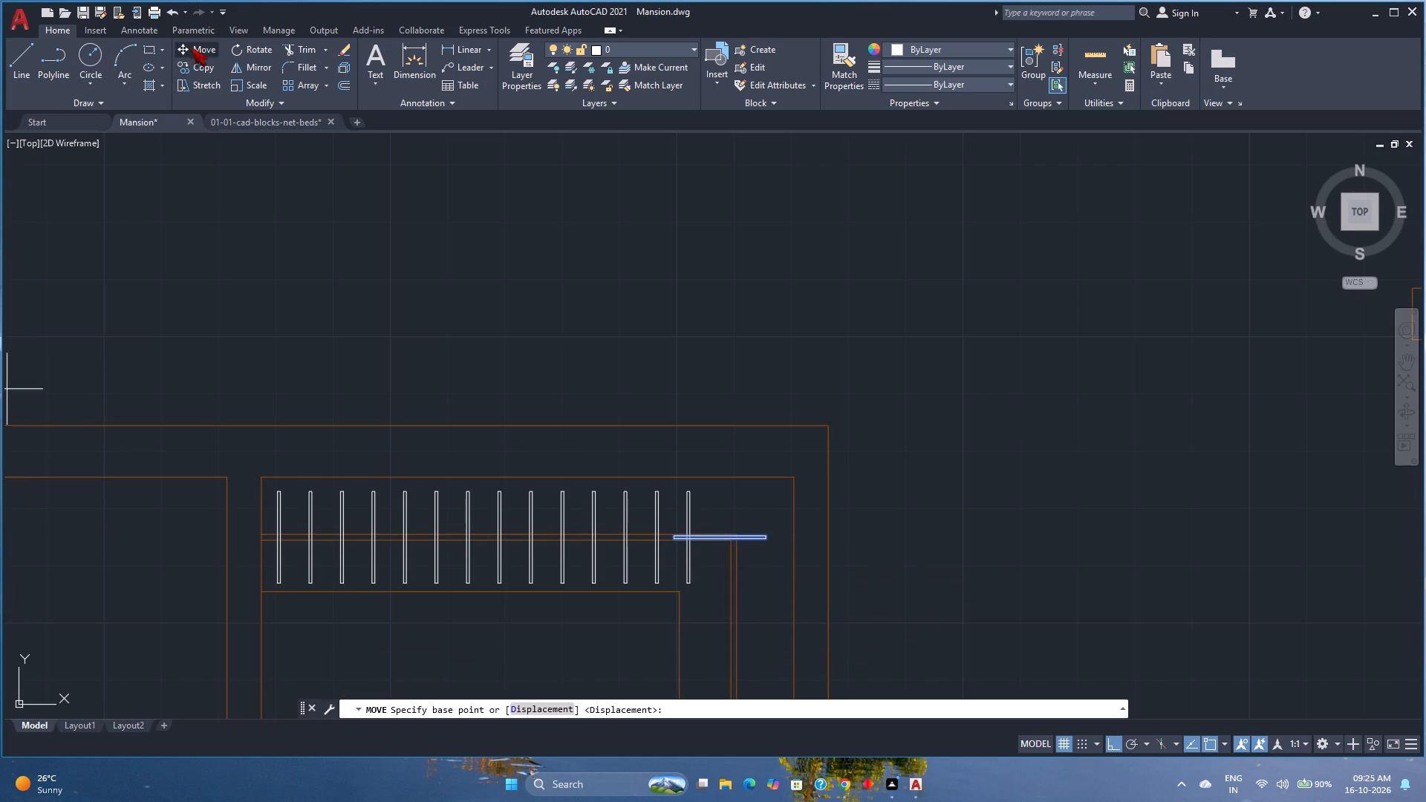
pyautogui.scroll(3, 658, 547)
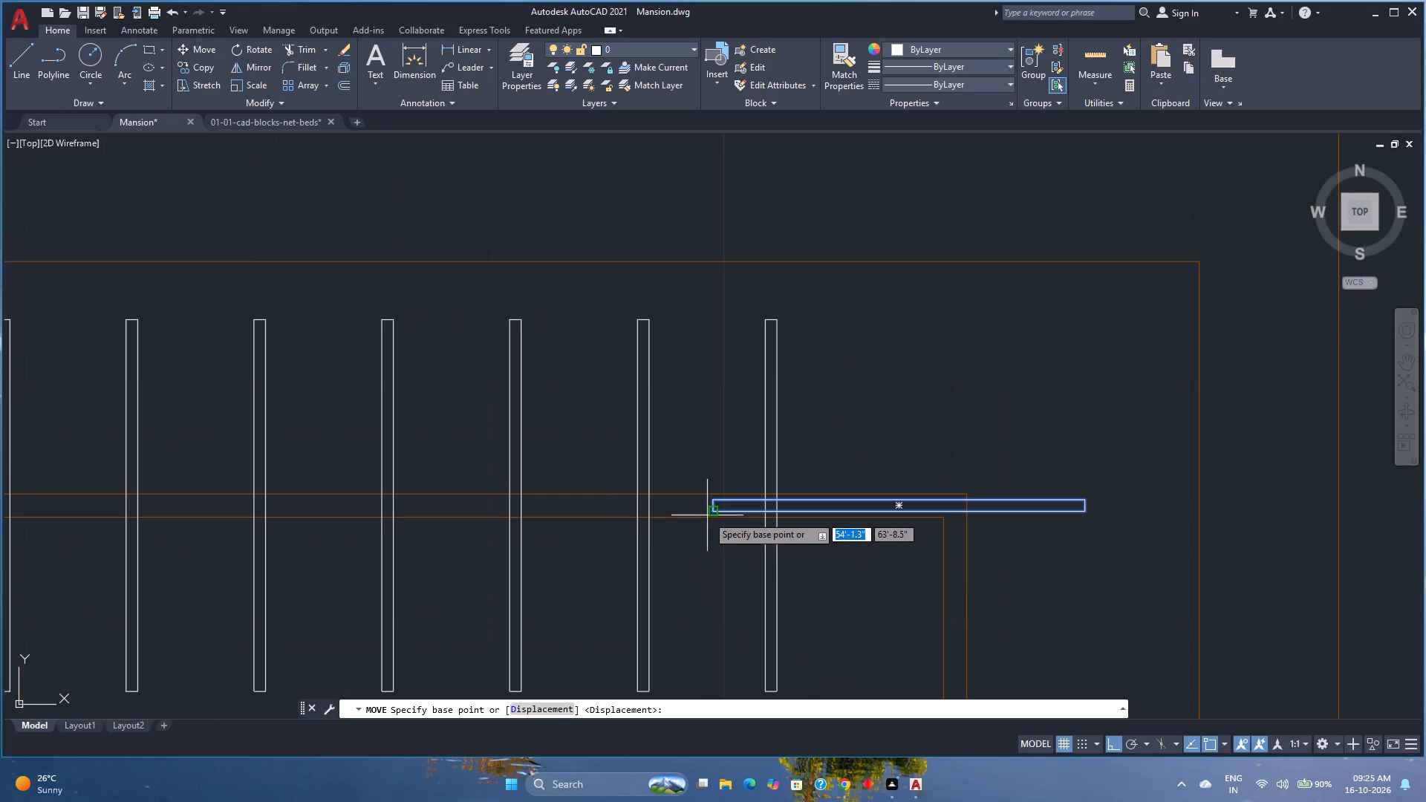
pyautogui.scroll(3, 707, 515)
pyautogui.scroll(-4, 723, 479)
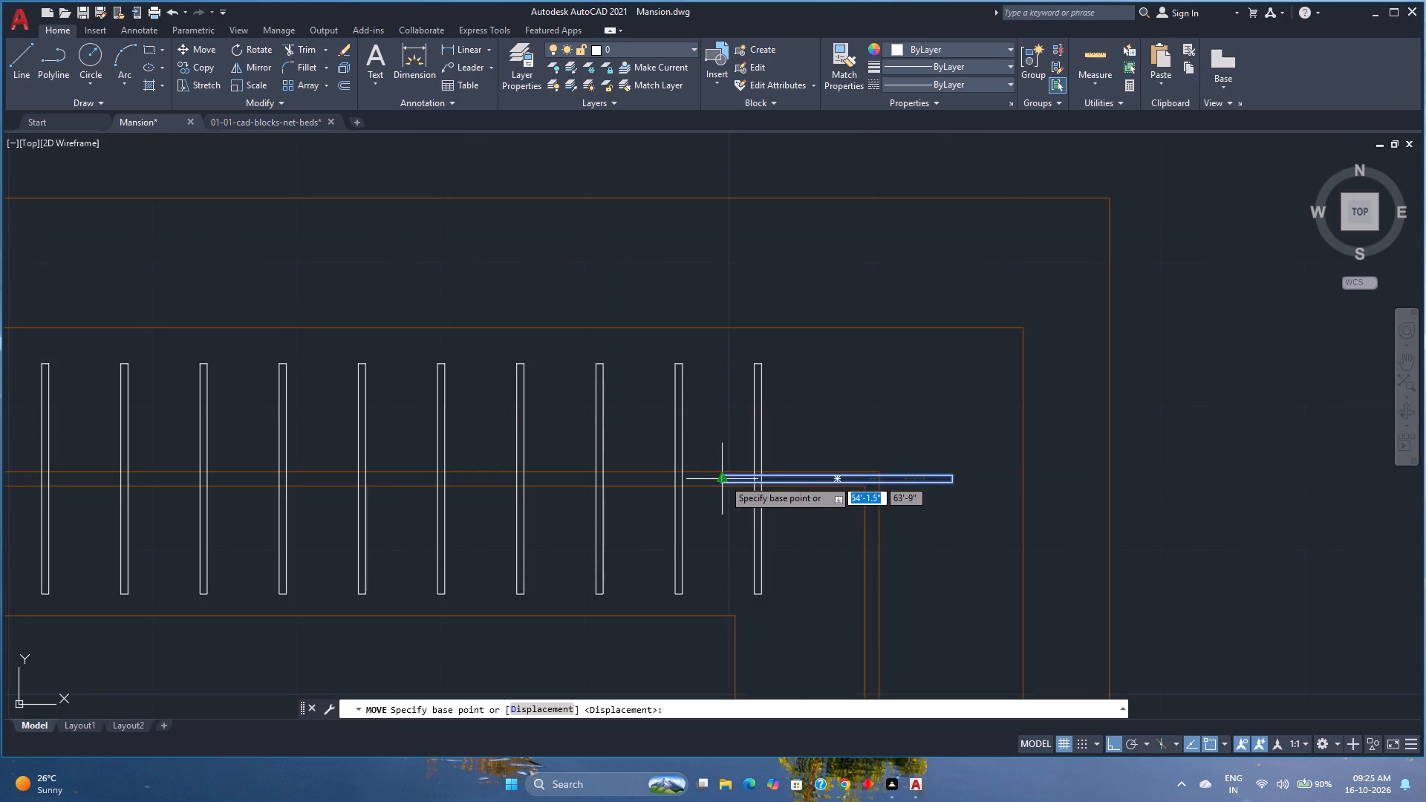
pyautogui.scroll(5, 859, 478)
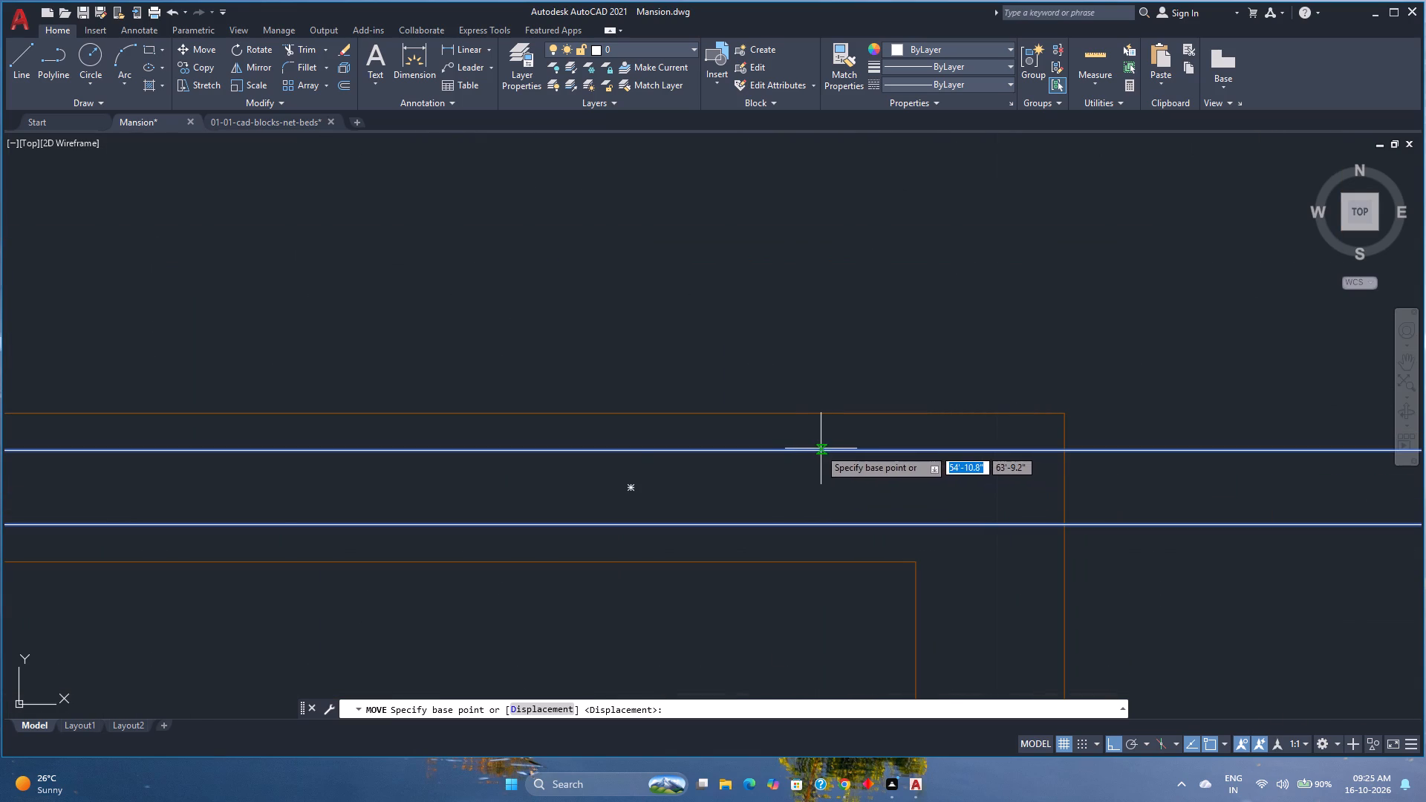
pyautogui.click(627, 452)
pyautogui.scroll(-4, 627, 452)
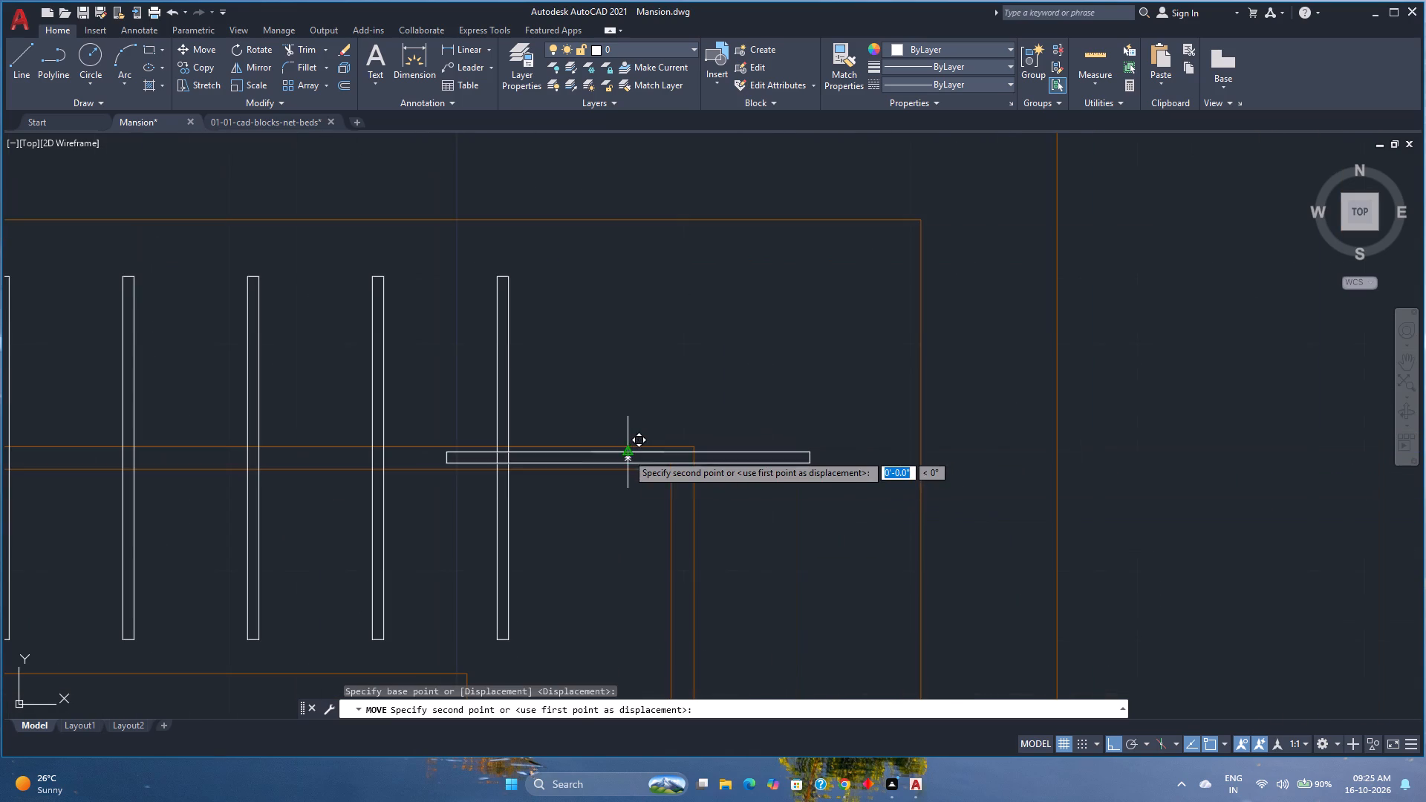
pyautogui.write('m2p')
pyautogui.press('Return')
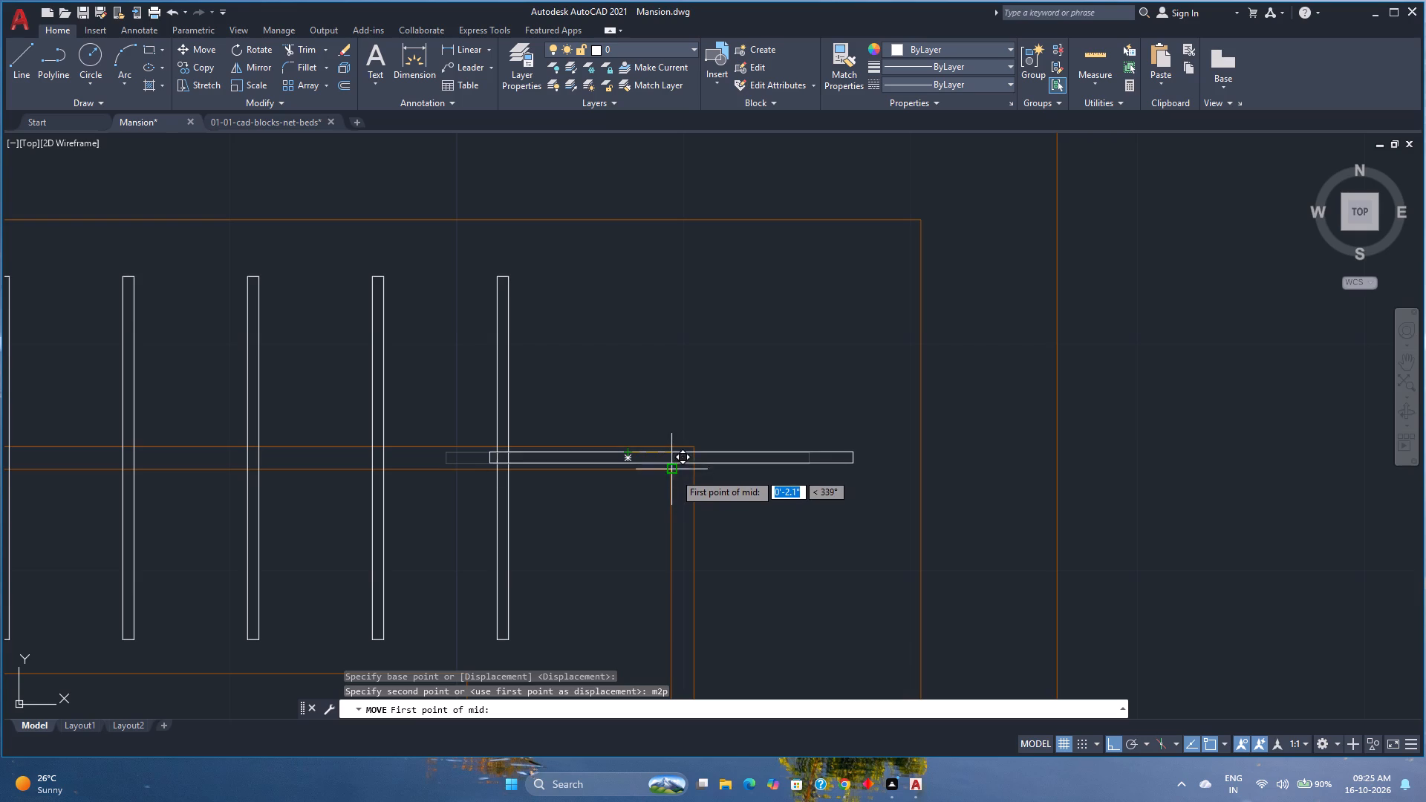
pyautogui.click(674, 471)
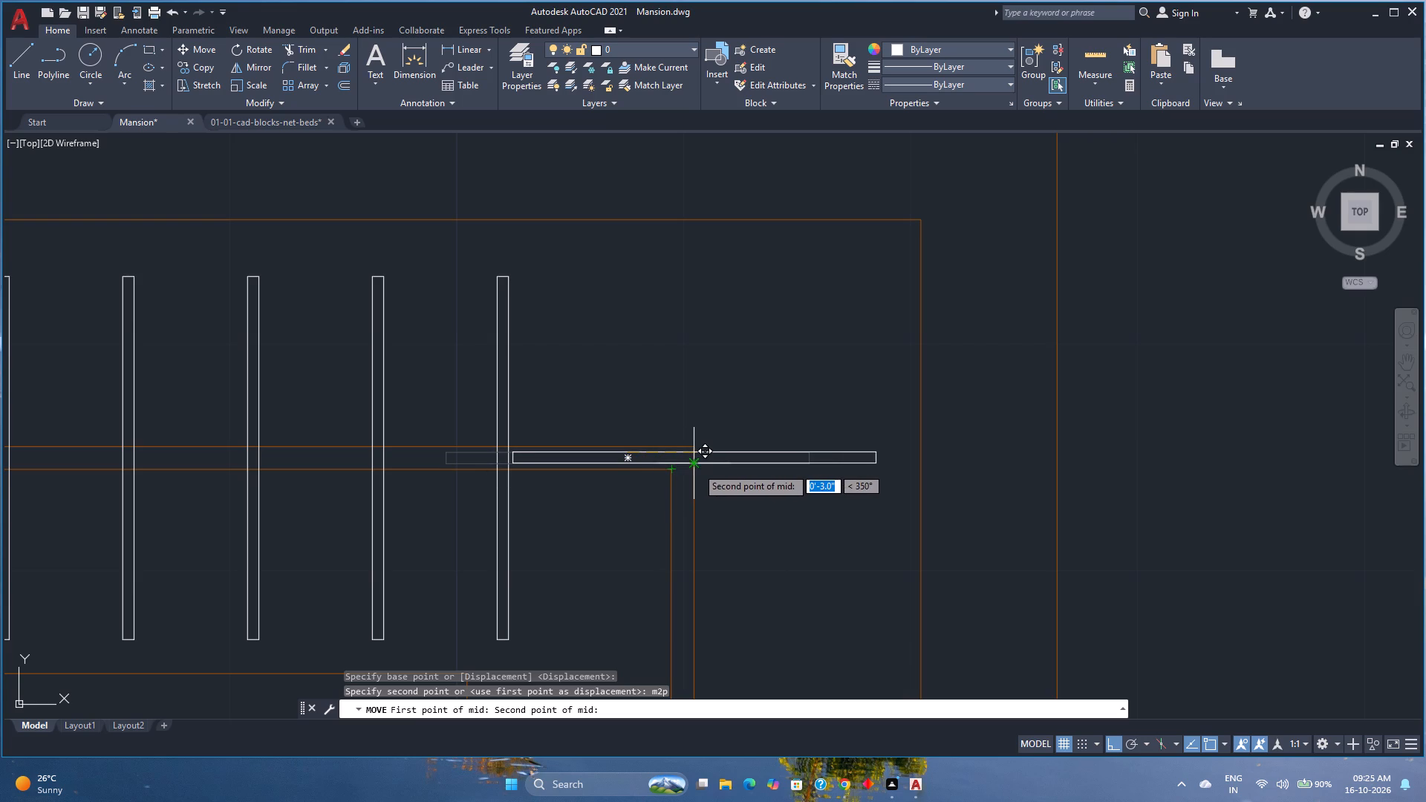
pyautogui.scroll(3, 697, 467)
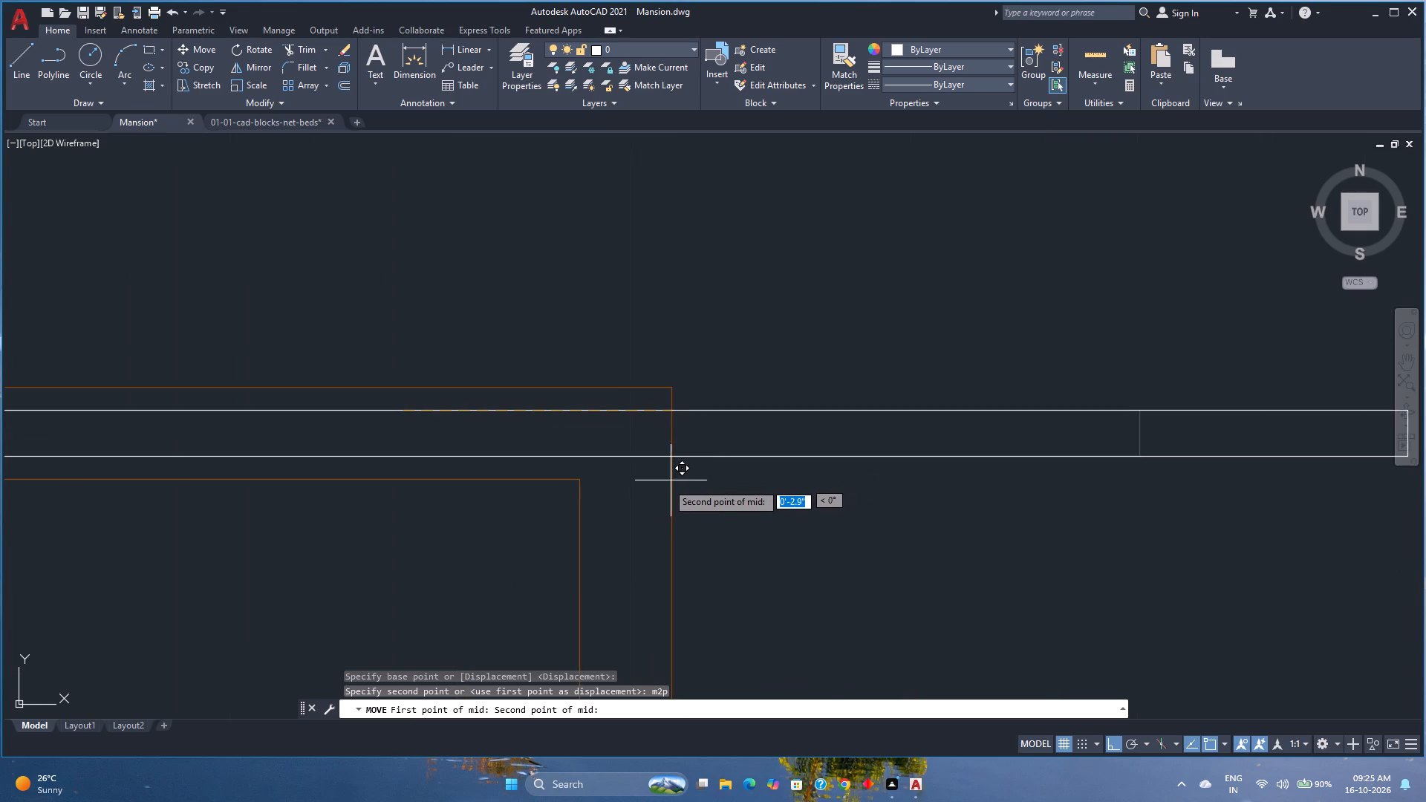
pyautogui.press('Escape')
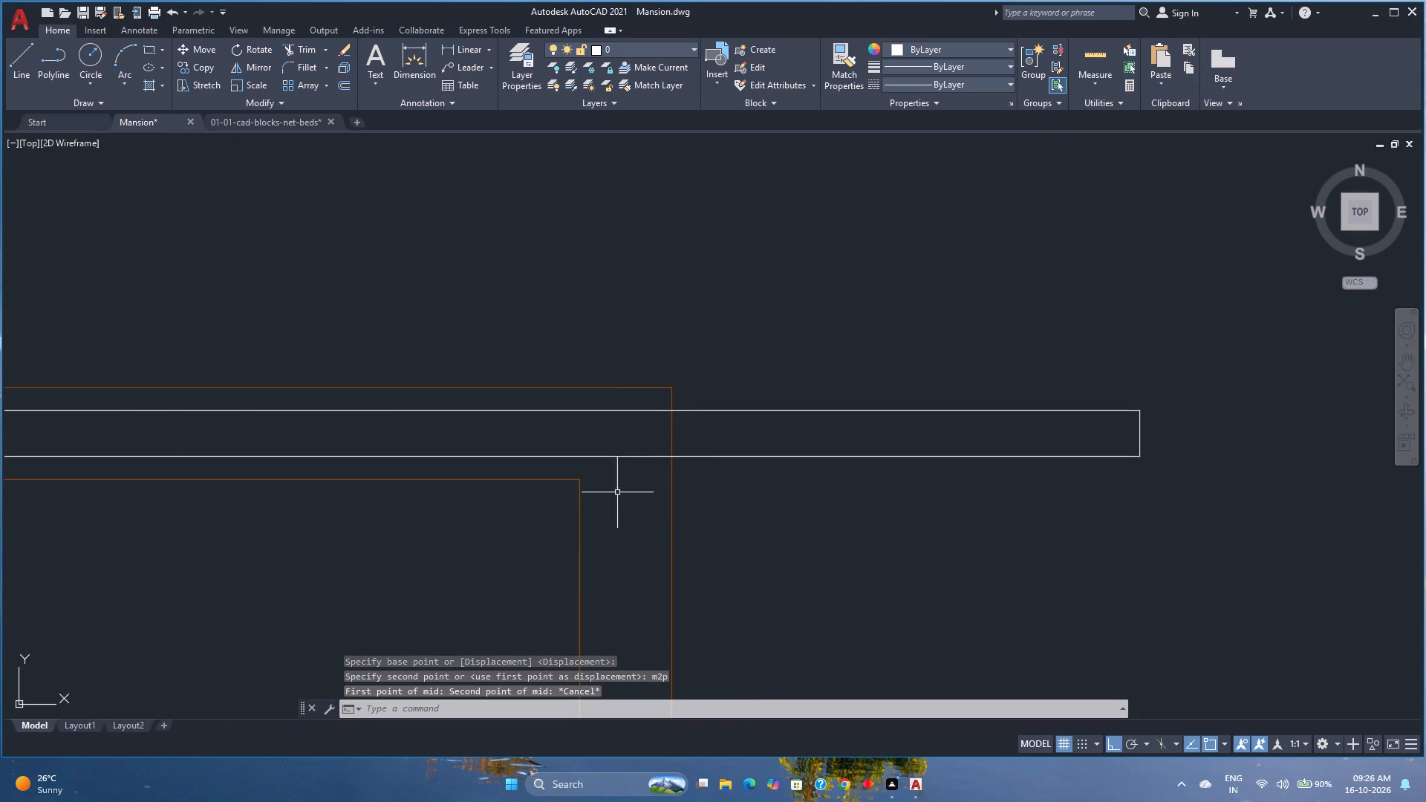
# Move the horizontal hanger by its upper edge's midpoint to midway between the two vertical rail lines at the inner corner, using m2p.
pyautogui.click(555, 457)
pyautogui.scroll(-1, 360, 480)
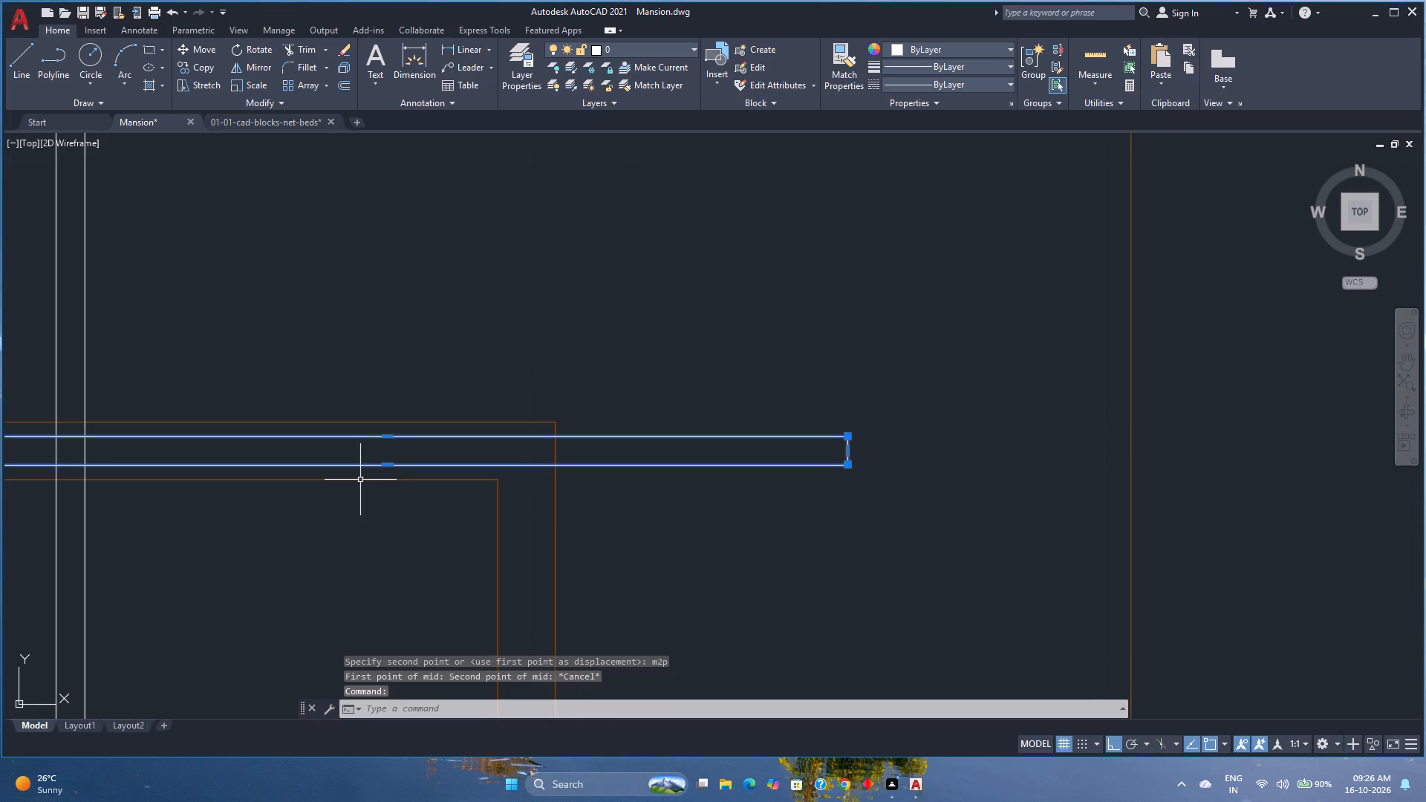
pyautogui.moveTo(360, 480); pyautogui.dragTo(438, 501, button='middle')
pyautogui.click(198, 50)
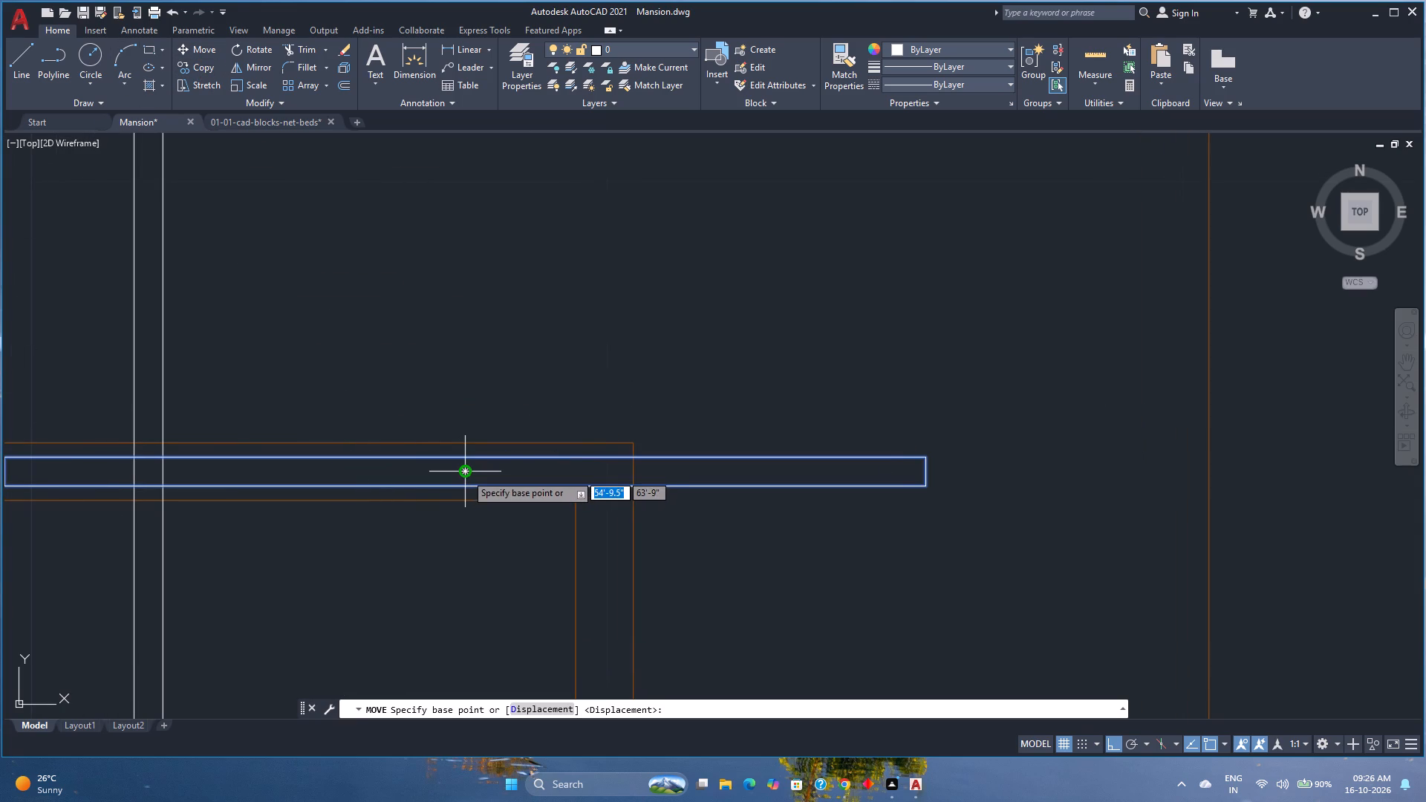
pyautogui.click(468, 455)
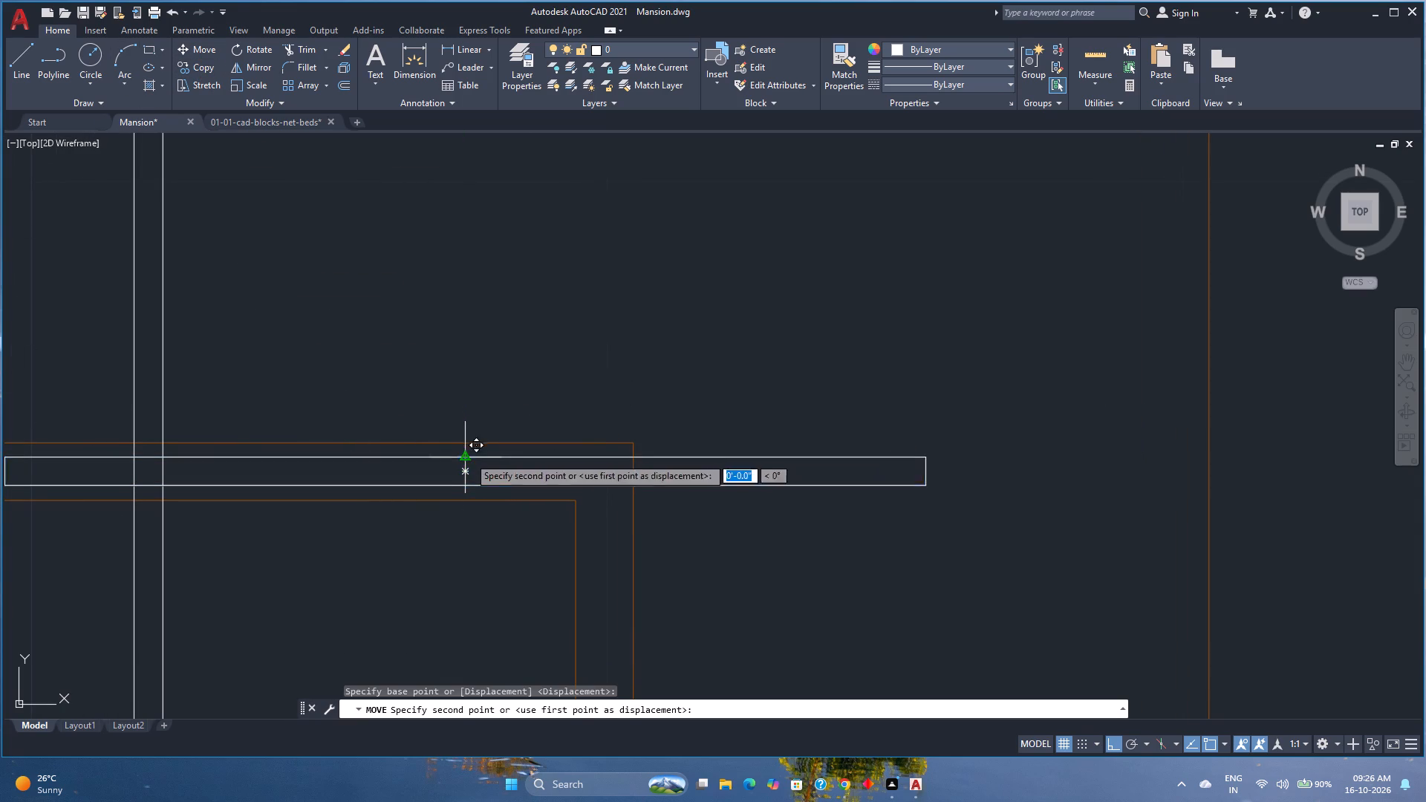
pyautogui.write('m2')
pyautogui.press('p')
pyautogui.press('Return')
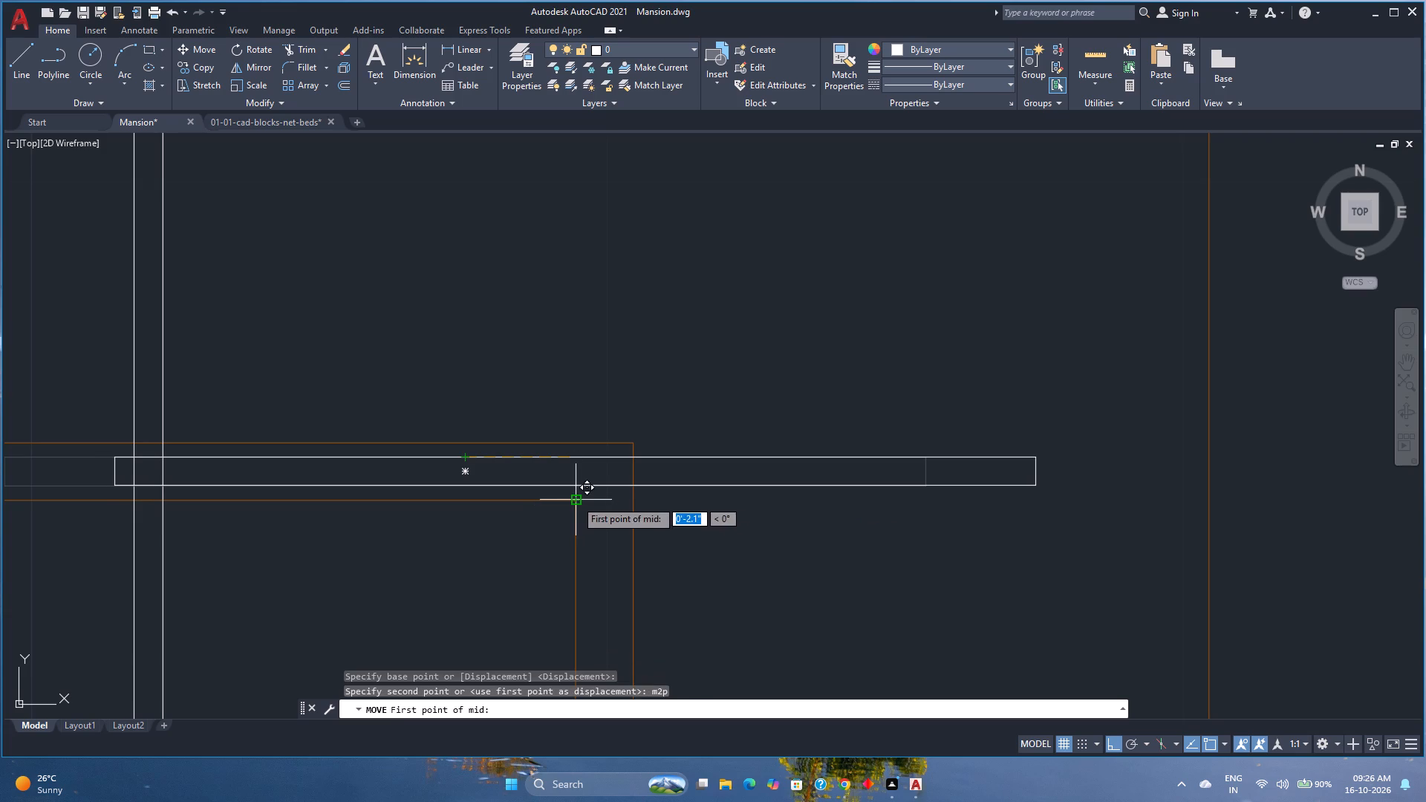
pyautogui.click(576, 499)
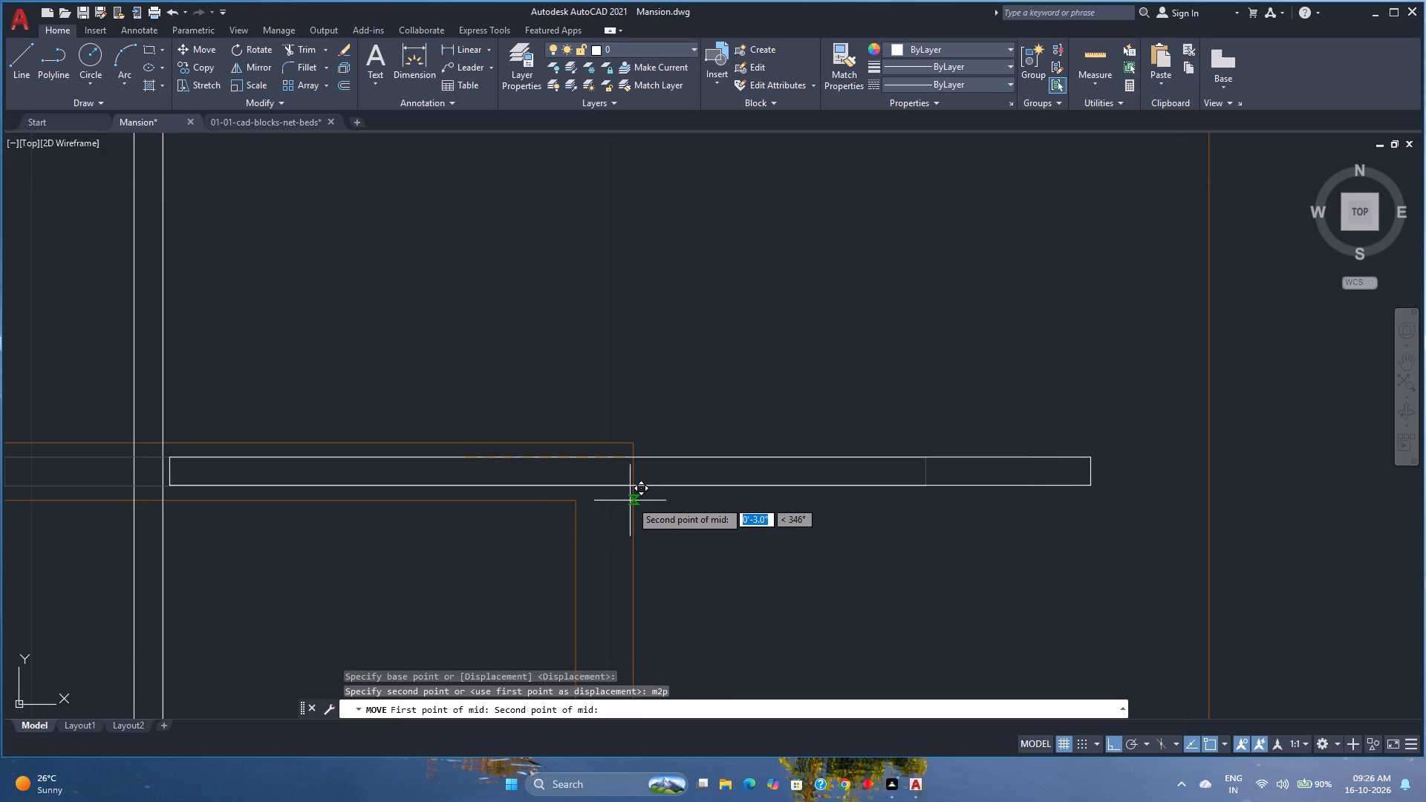
pyautogui.click(634, 500)
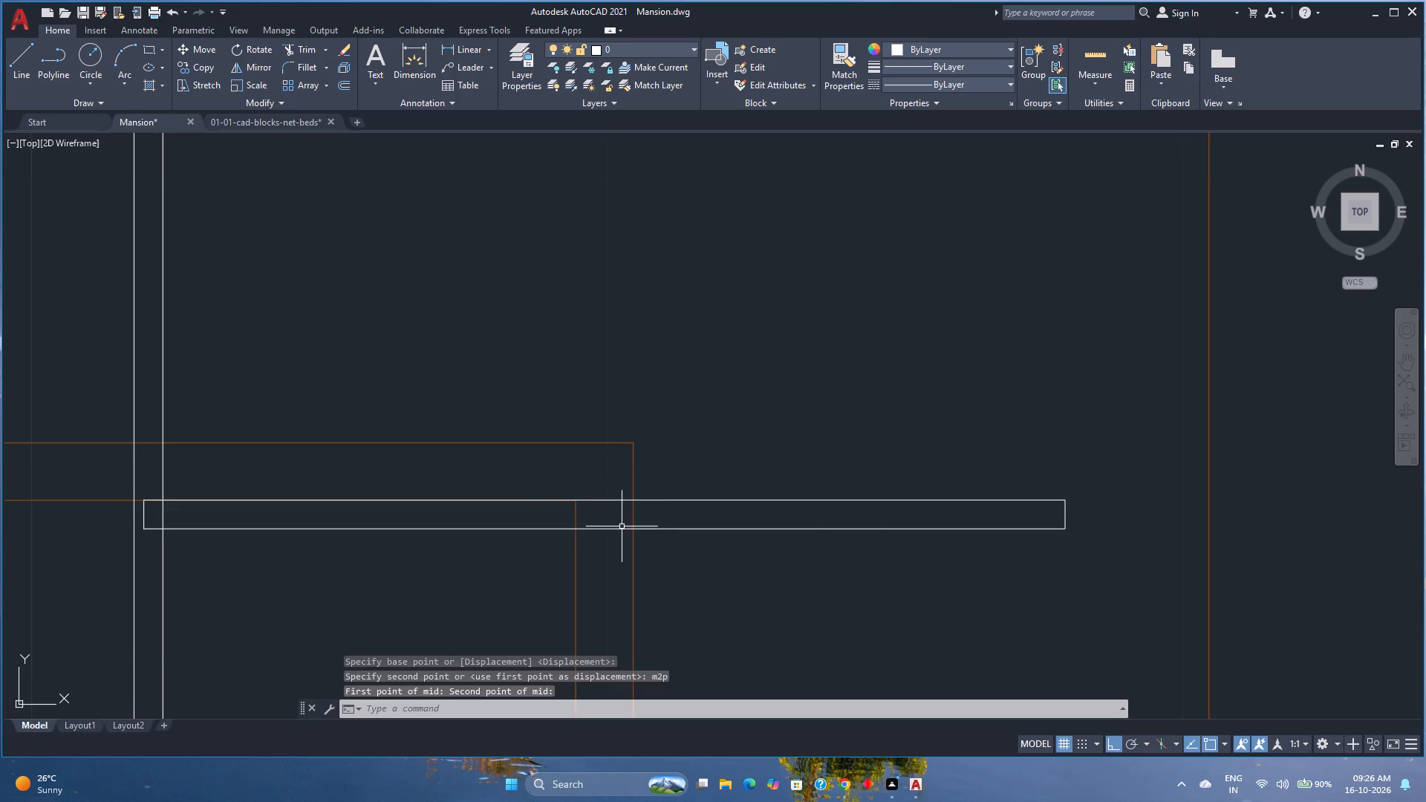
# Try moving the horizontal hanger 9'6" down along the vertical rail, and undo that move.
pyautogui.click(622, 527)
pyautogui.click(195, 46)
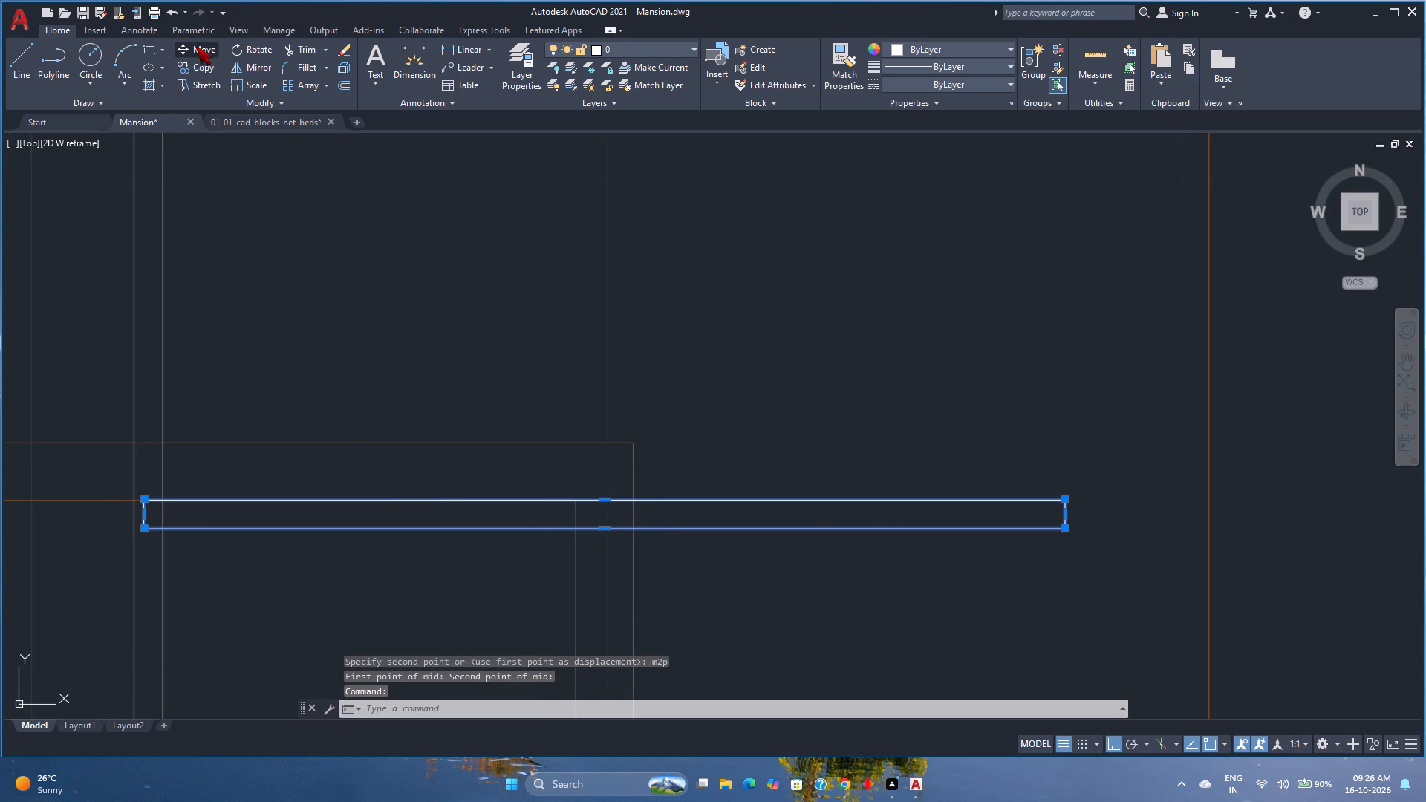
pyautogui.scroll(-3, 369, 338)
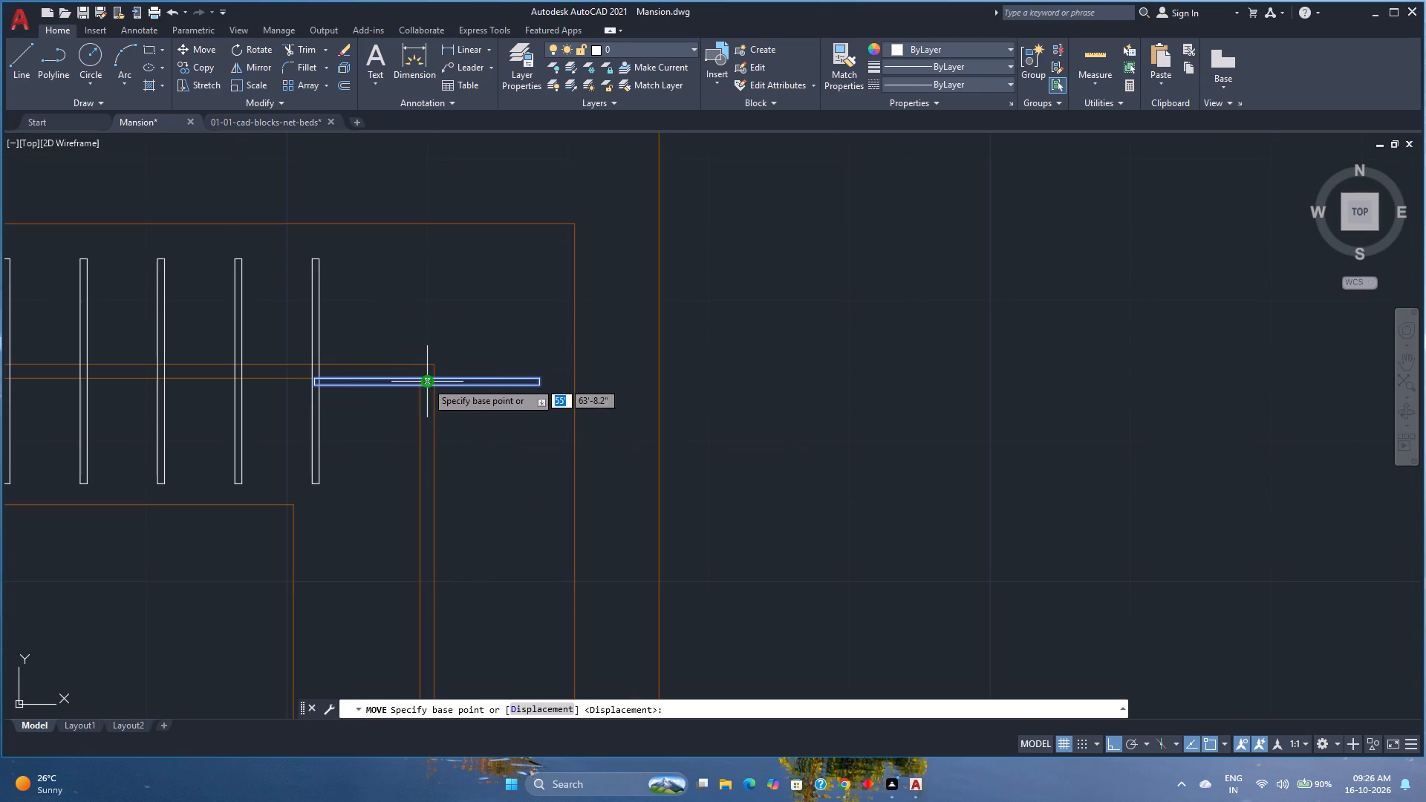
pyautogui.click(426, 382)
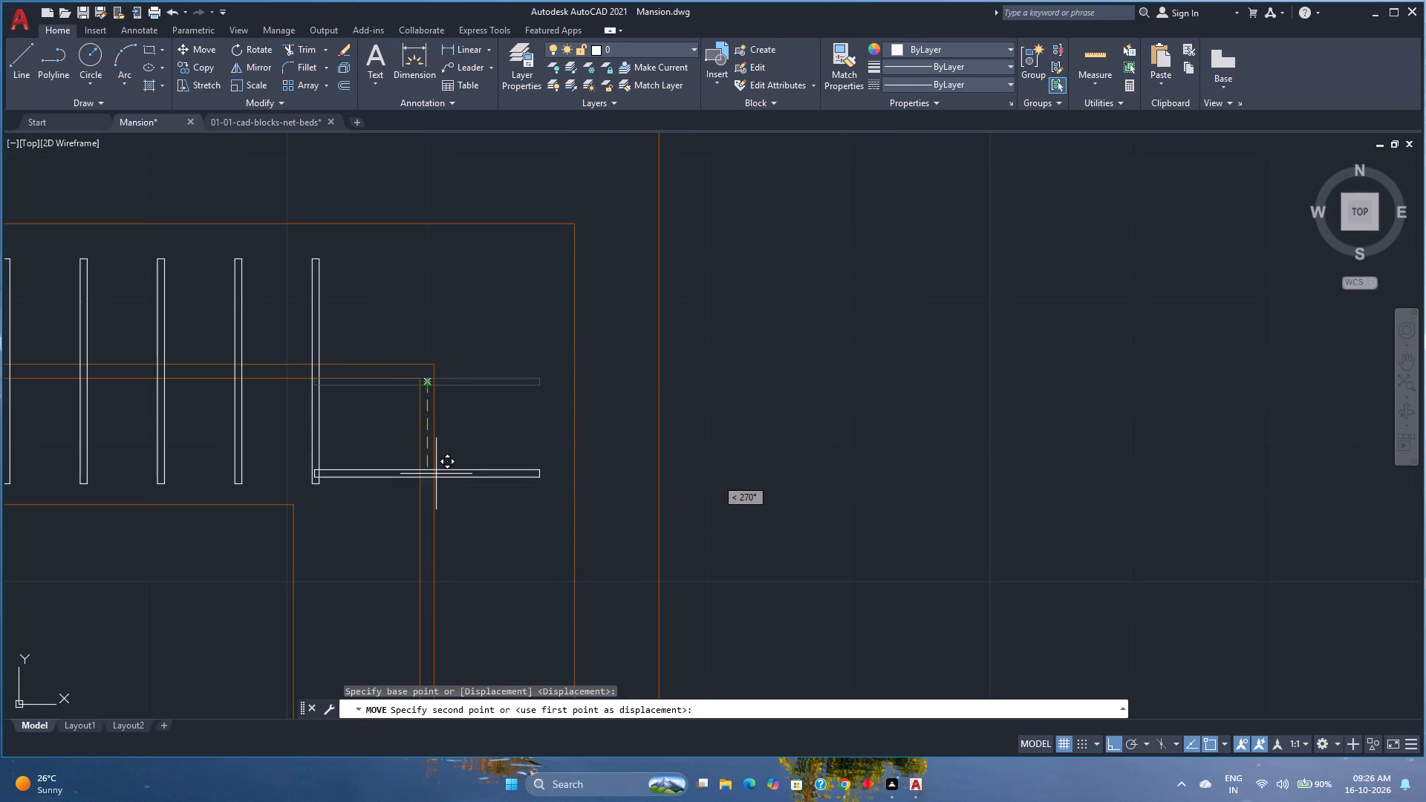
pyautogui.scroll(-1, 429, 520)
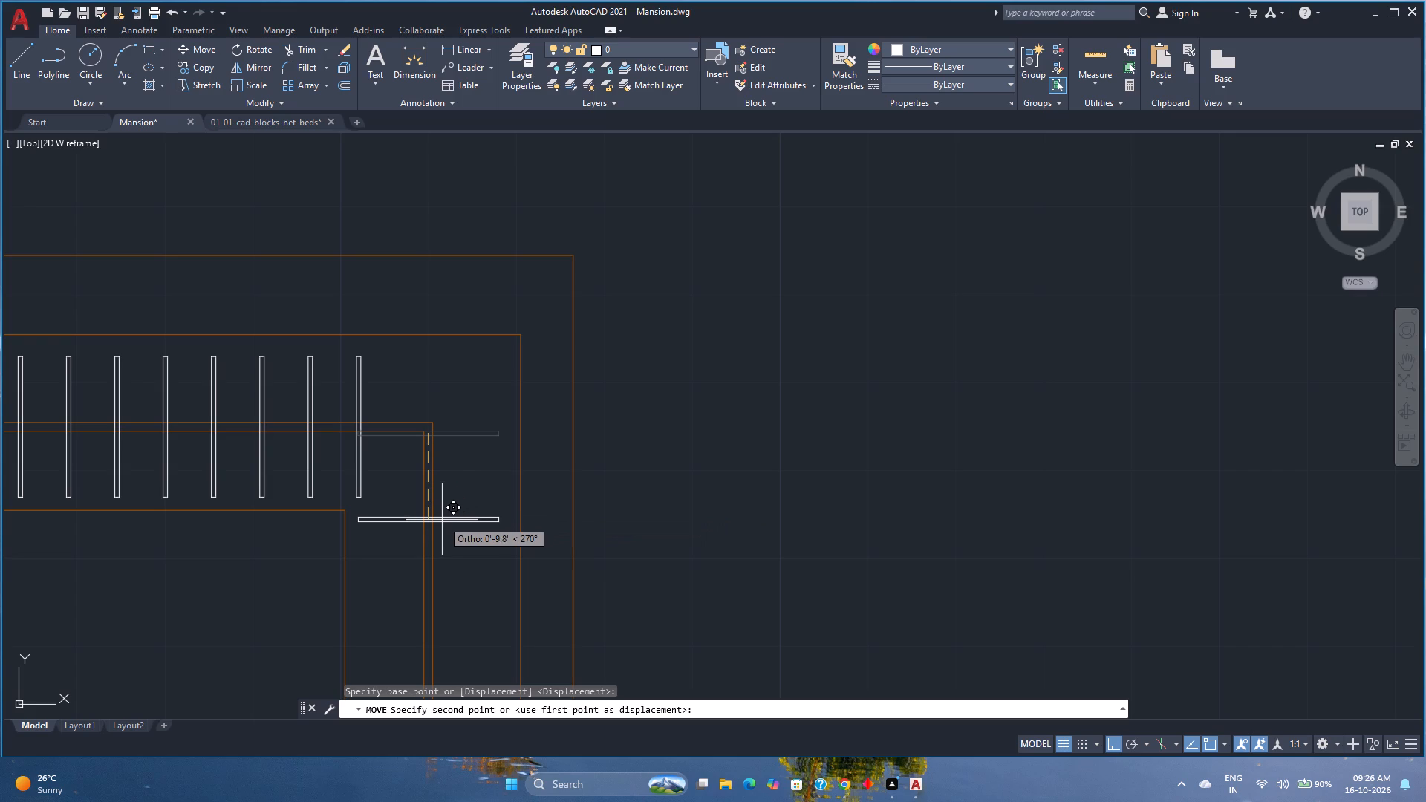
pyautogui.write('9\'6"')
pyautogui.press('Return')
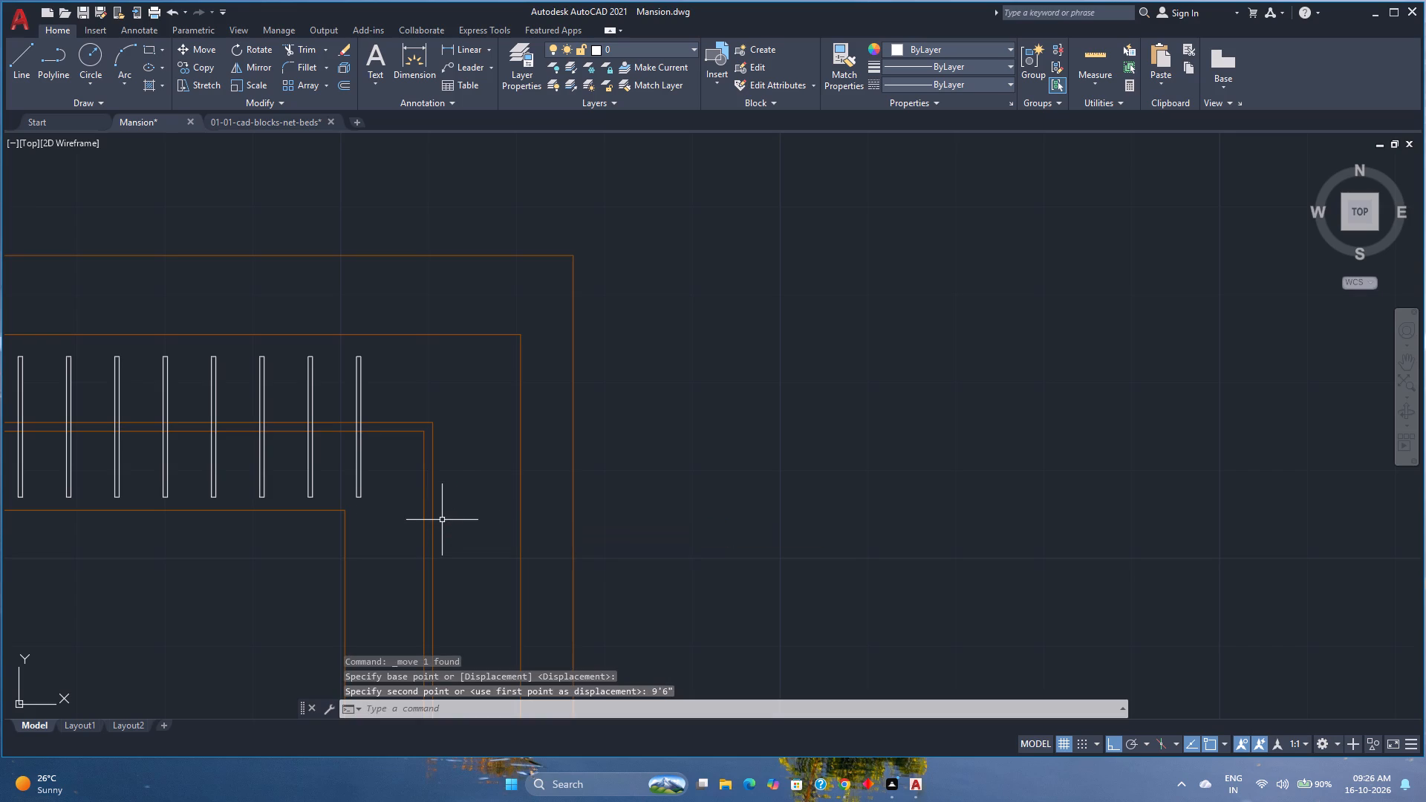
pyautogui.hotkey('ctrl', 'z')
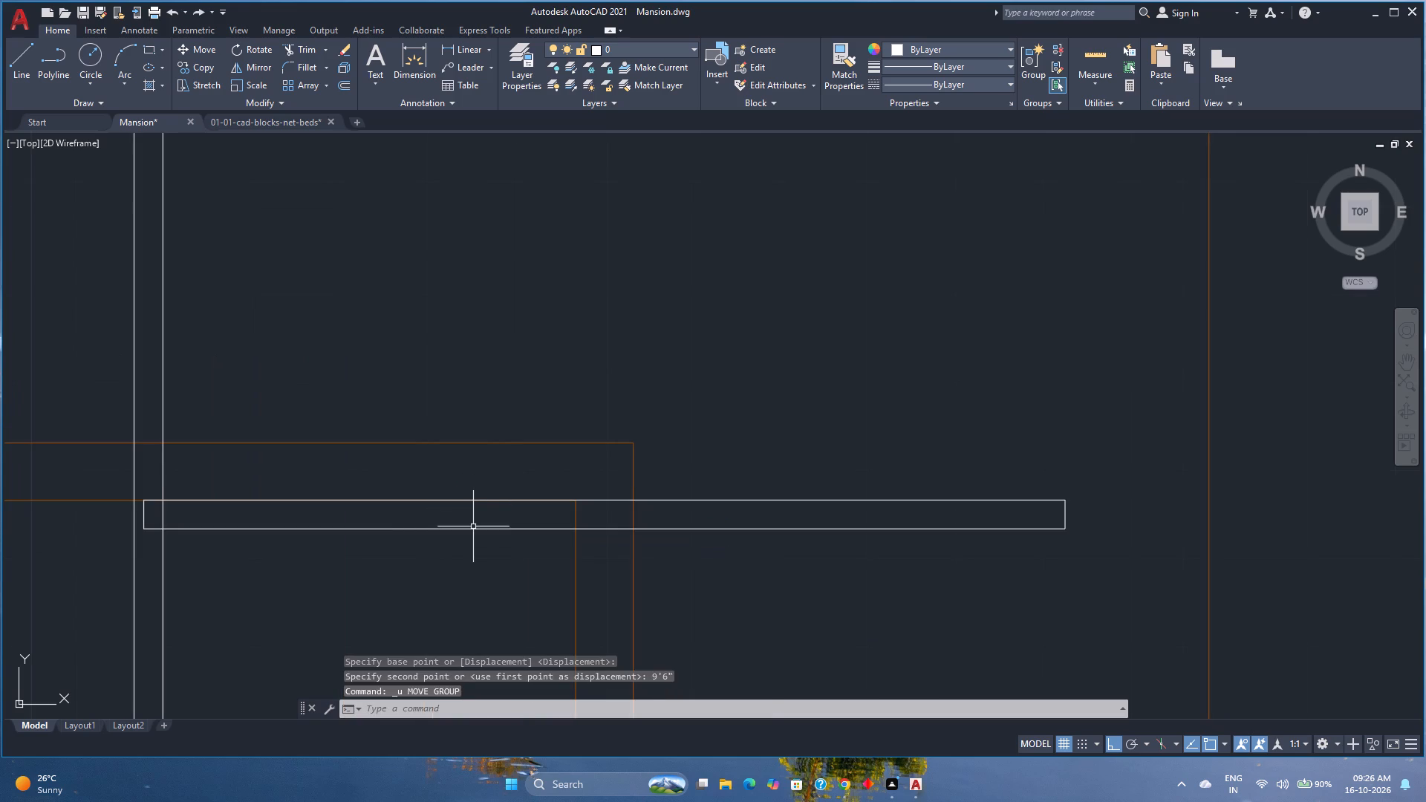
# Move the horizontal hanger 9.5" straight down along the vertical rail.
pyautogui.click(474, 528)
pyautogui.click(205, 48)
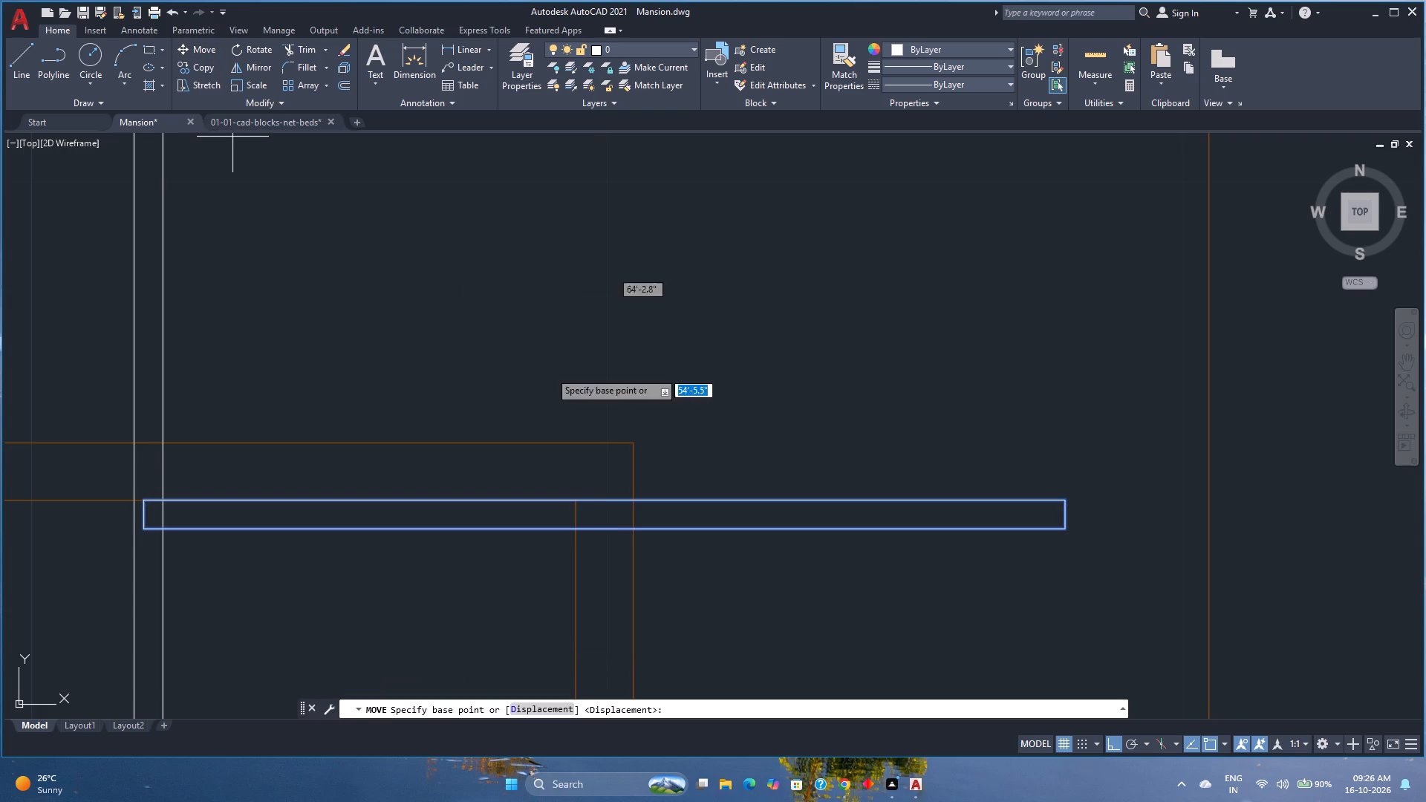
pyautogui.click(604, 500)
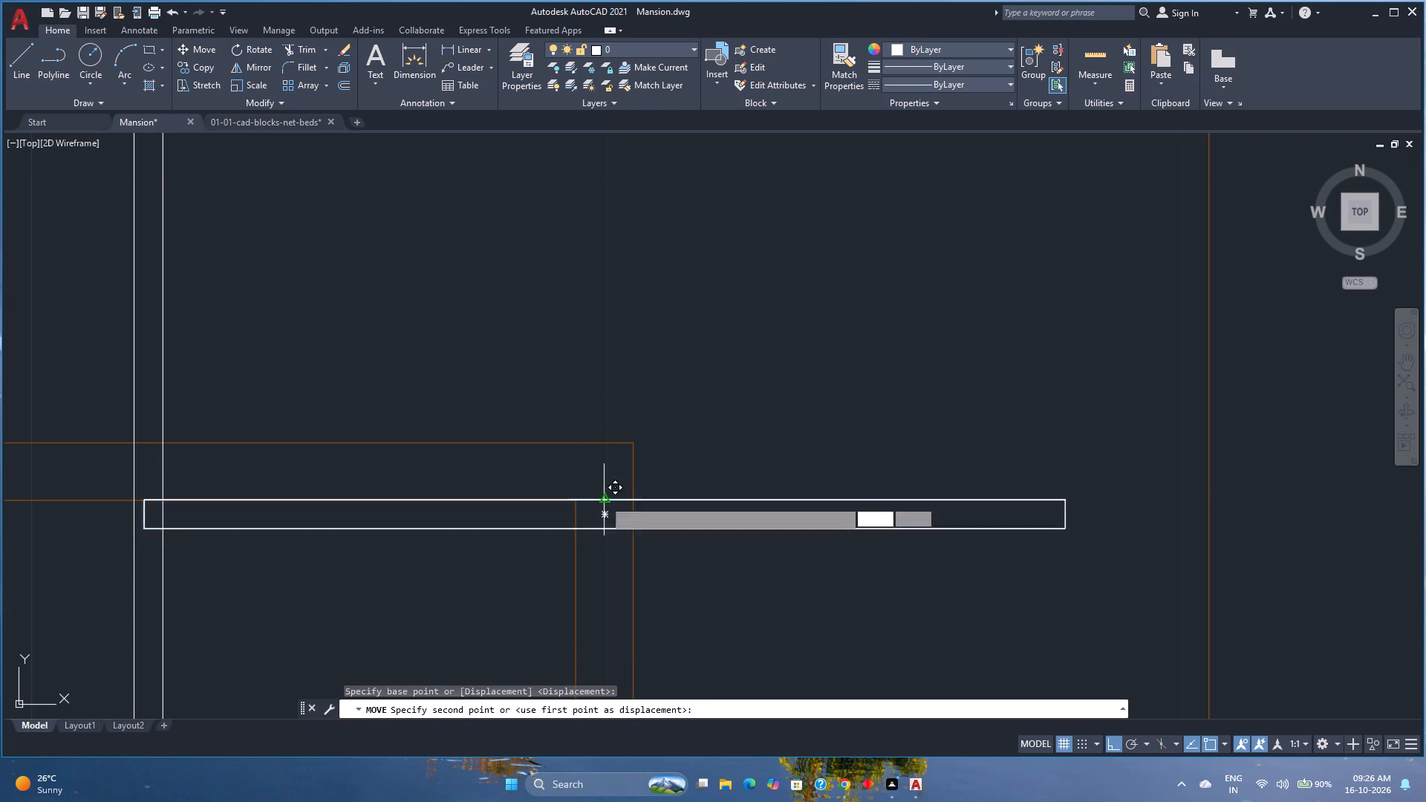
pyautogui.write('9.\'"')
pyautogui.press('Return')
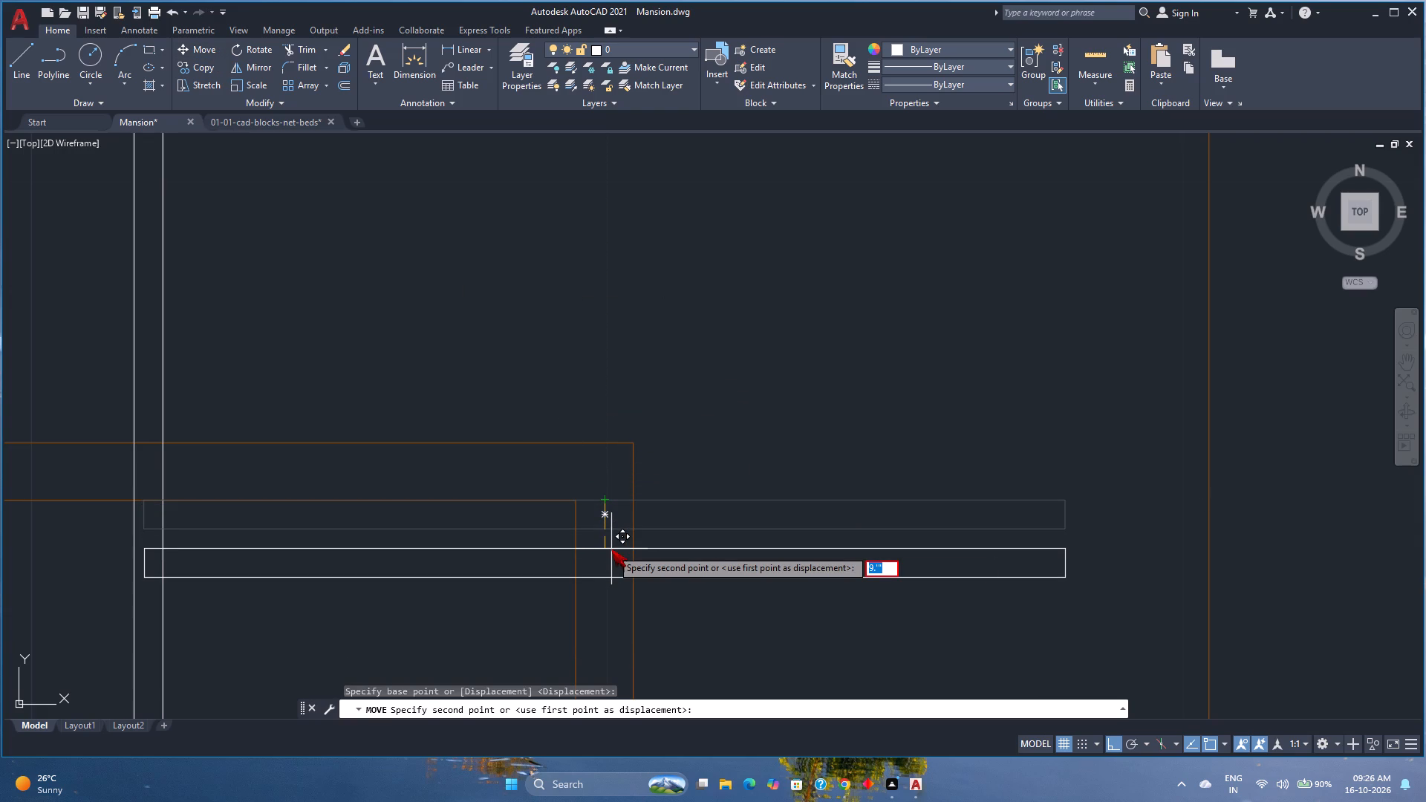
pyautogui.write('9.5')
pyautogui.hotkey('shift', '"')
pyautogui.press('Return')
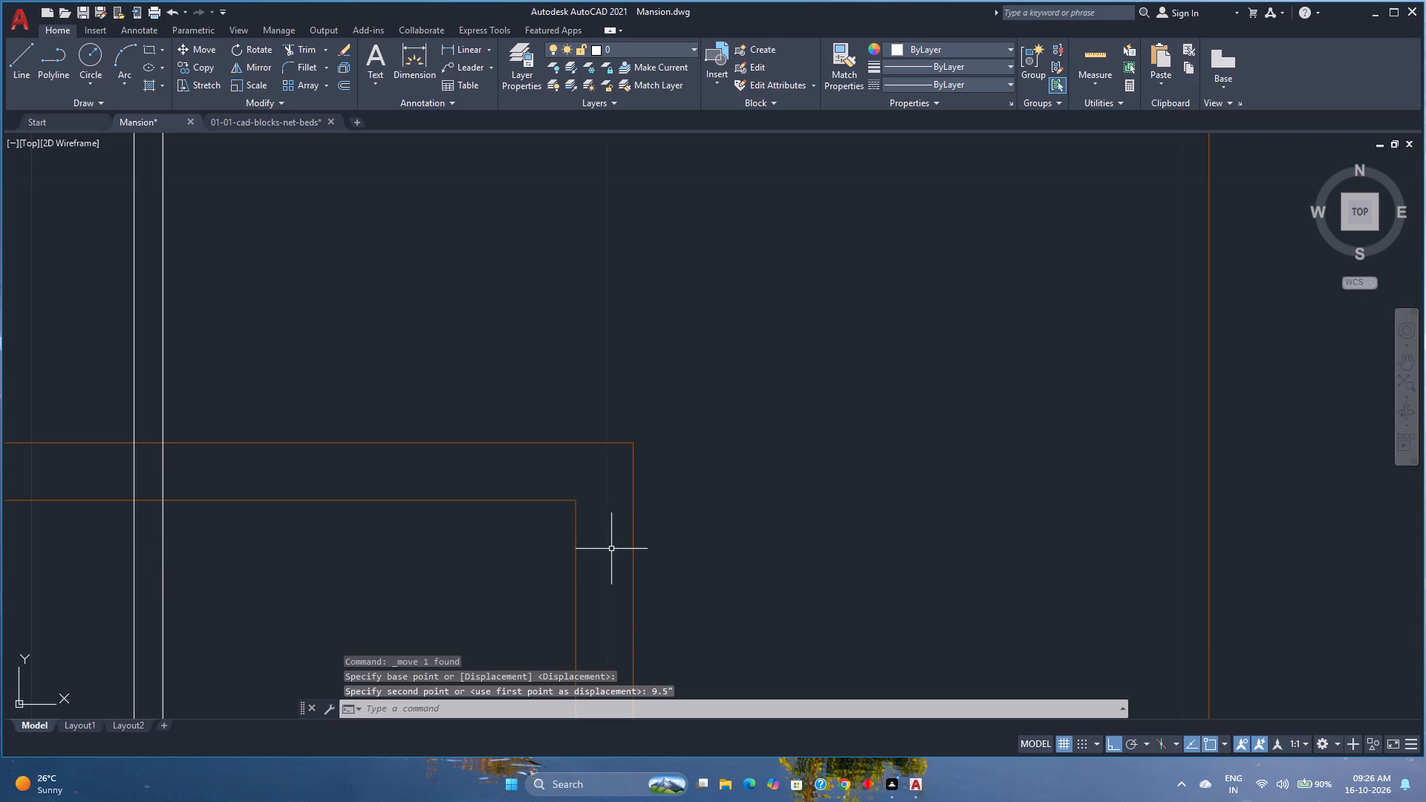
# Start copying the horizontal hanger below the rail corner, using the midpoint of its lower edge as base point.
pyautogui.scroll(-6, 611, 549)
pyautogui.moveTo(611, 549); pyautogui.dragTo(599, 527, button='middle')
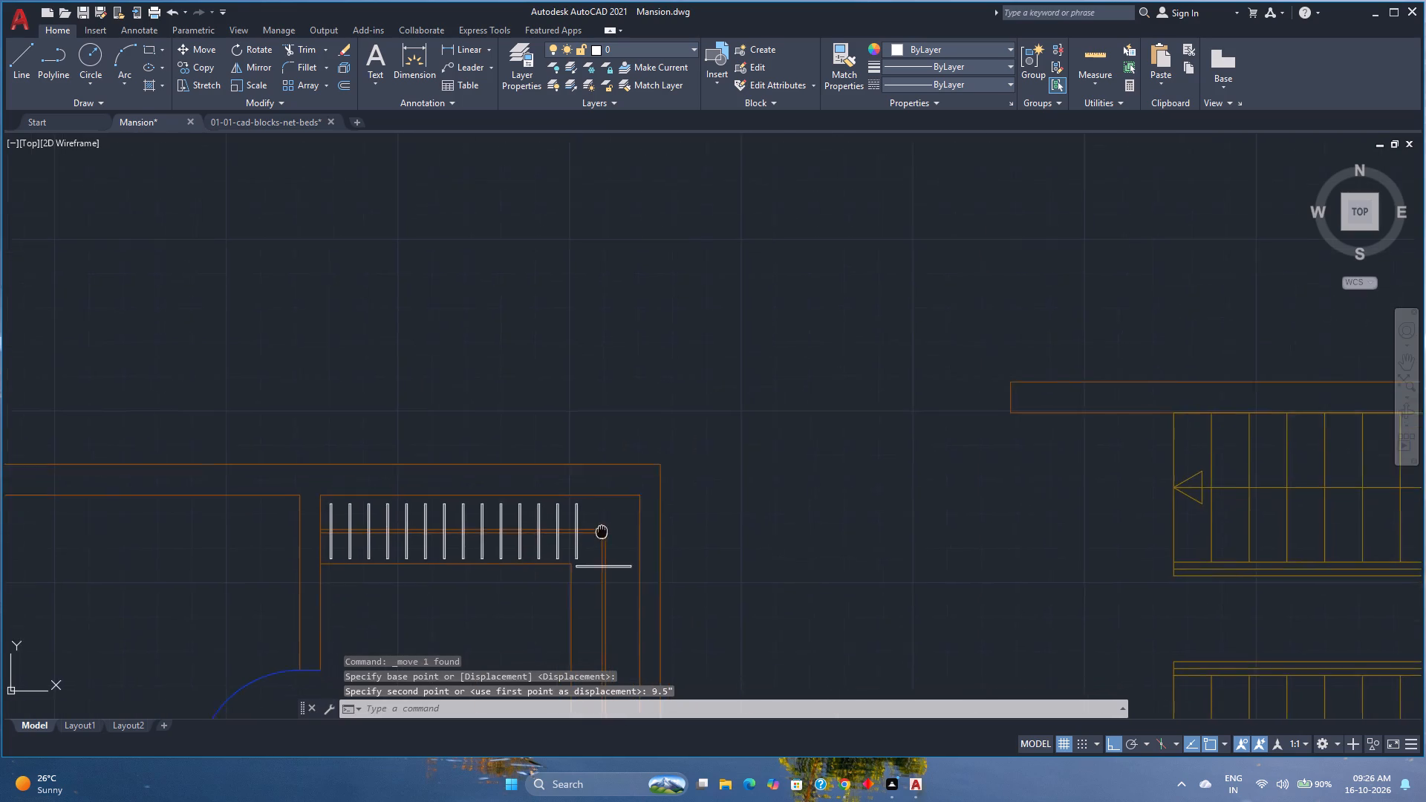
pyautogui.moveTo(599, 527); pyautogui.dragTo(562, 501, button='middle')
pyautogui.scroll(2, 552, 529)
pyautogui.scroll(-3, 547, 526)
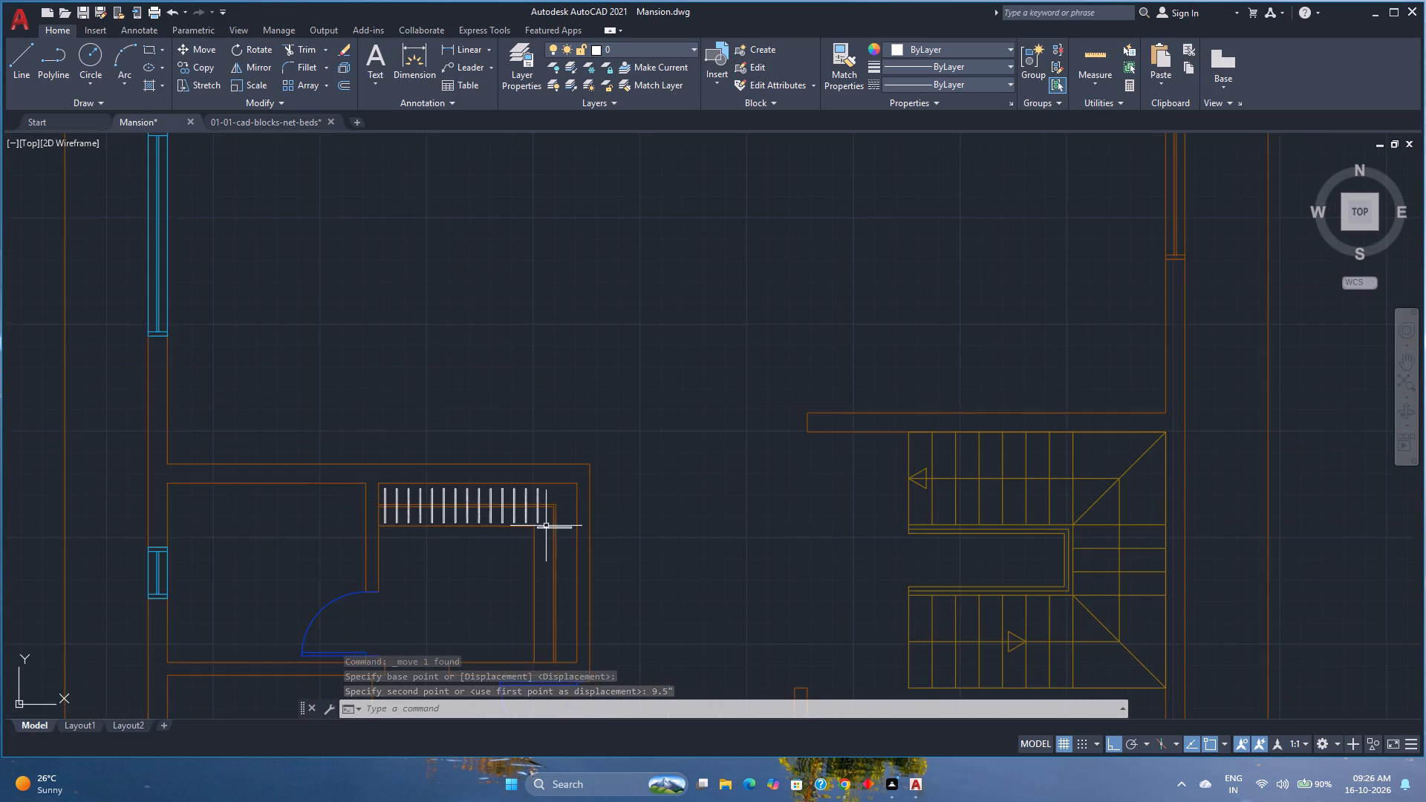
pyautogui.moveTo(544, 529); pyautogui.dragTo(543, 494, button='middle')
pyautogui.click(547, 492)
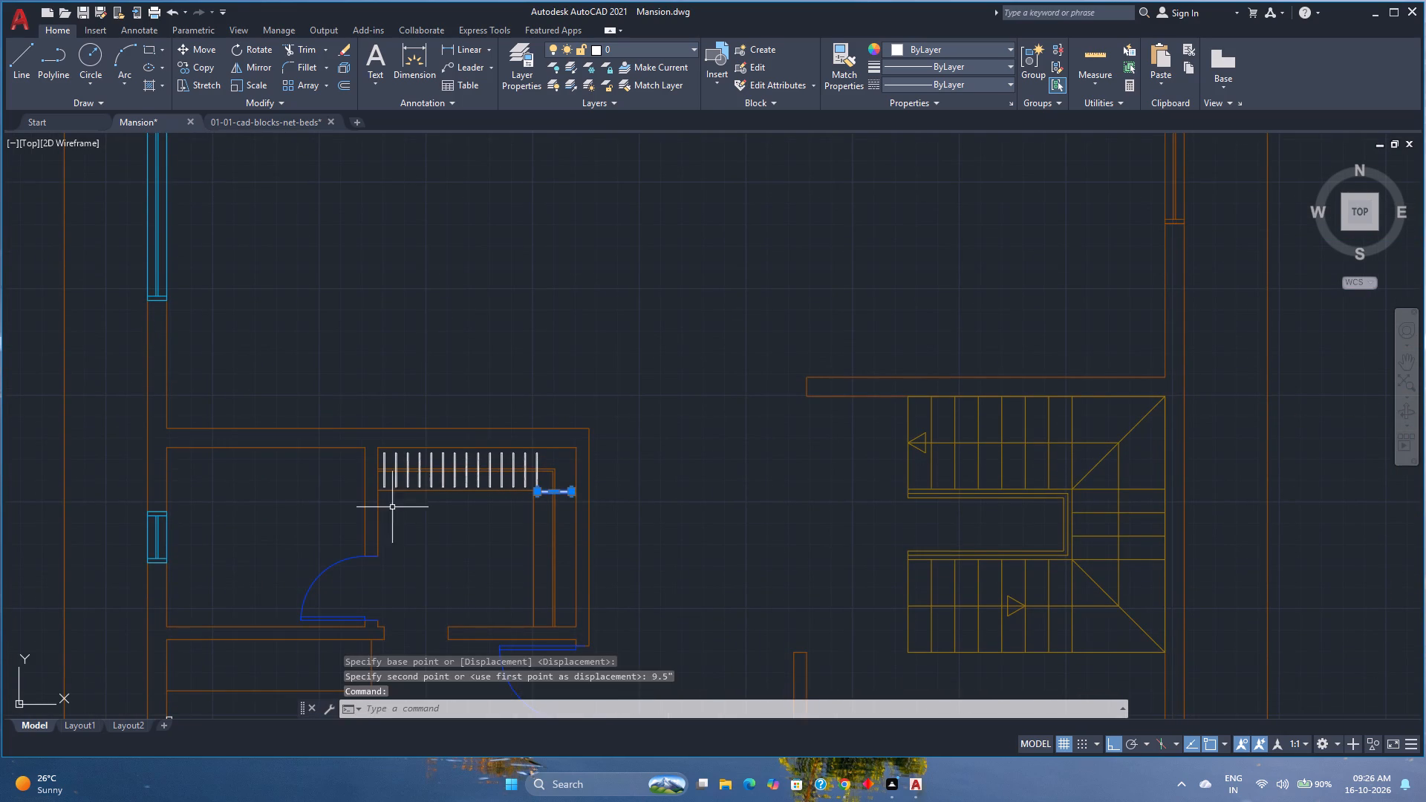
pyautogui.click(194, 67)
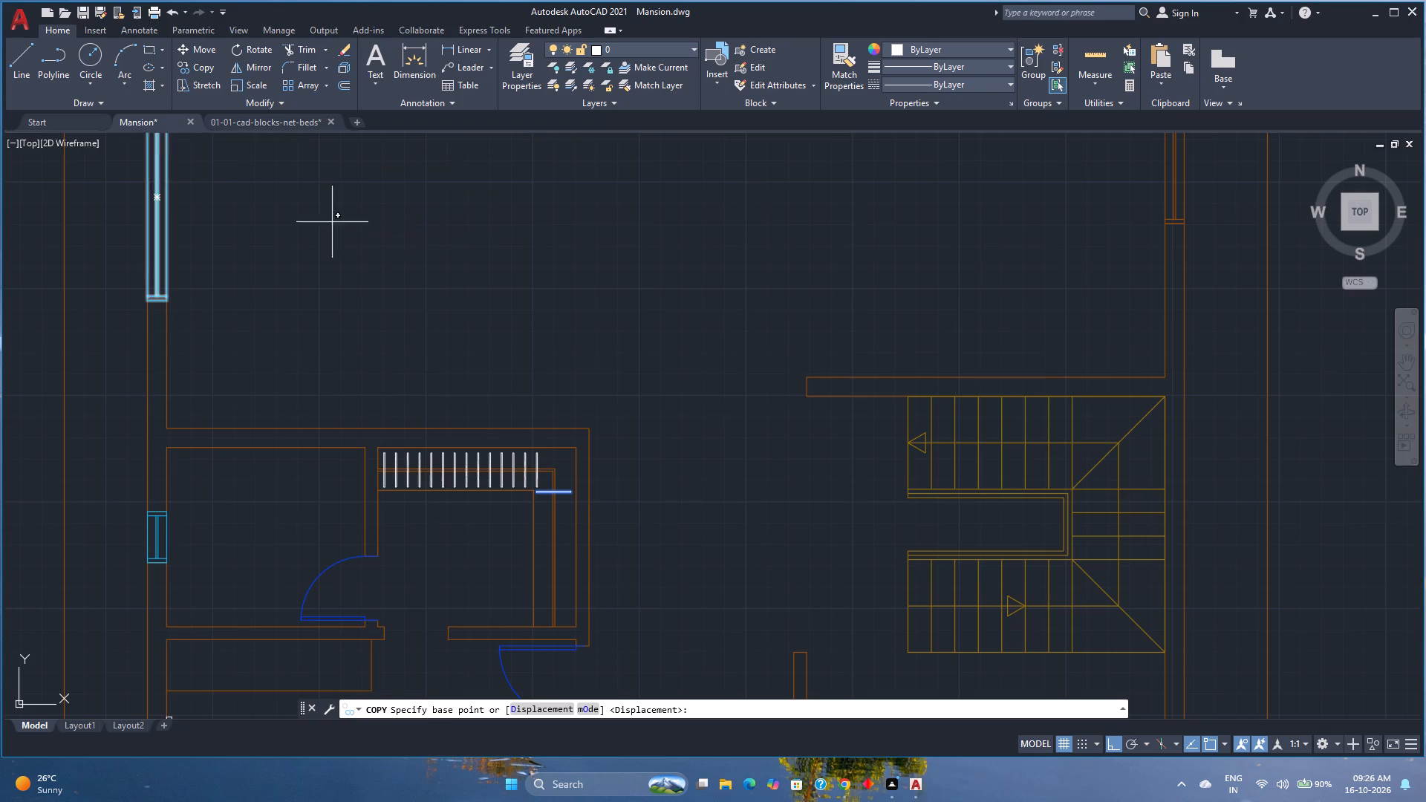
pyautogui.scroll(5, 559, 495)
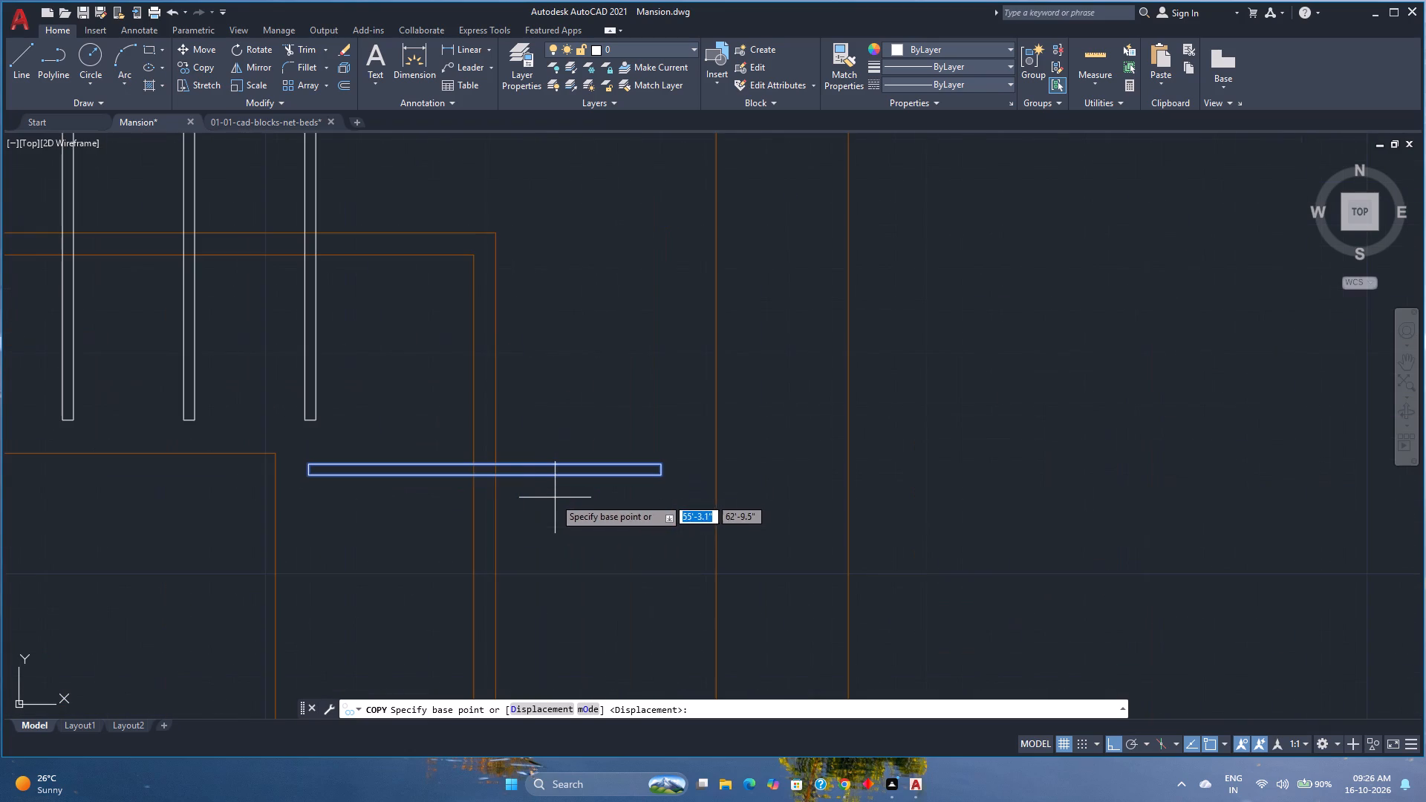
pyautogui.click(483, 475)
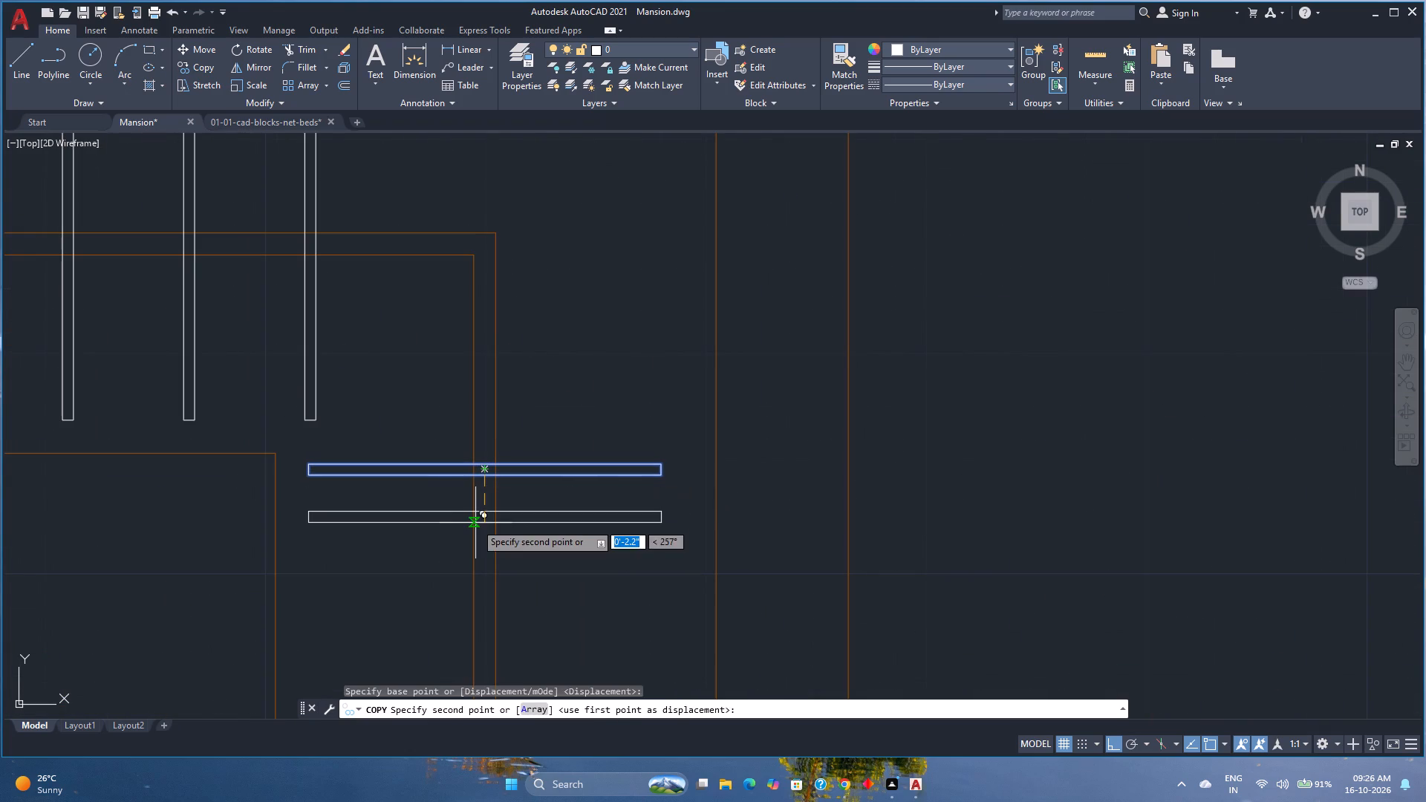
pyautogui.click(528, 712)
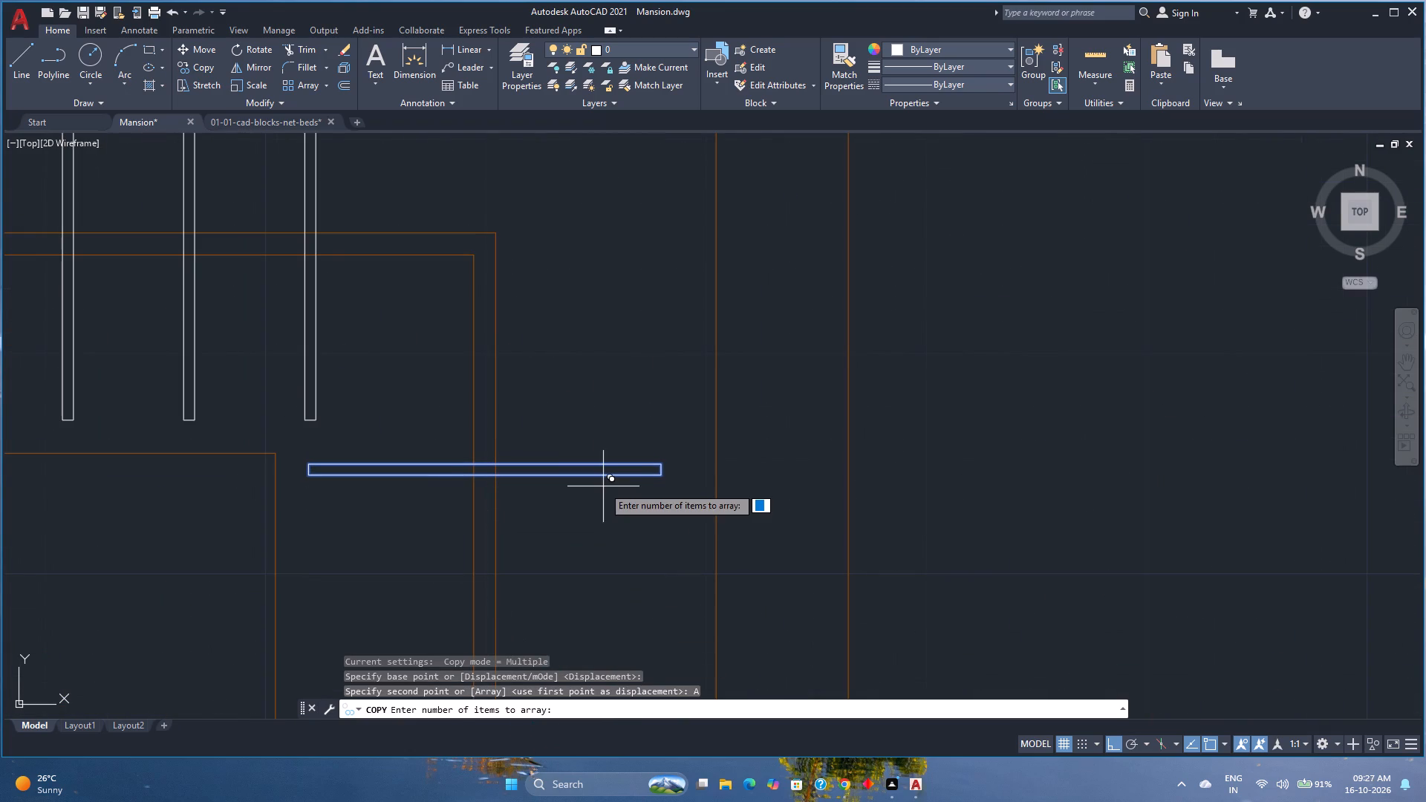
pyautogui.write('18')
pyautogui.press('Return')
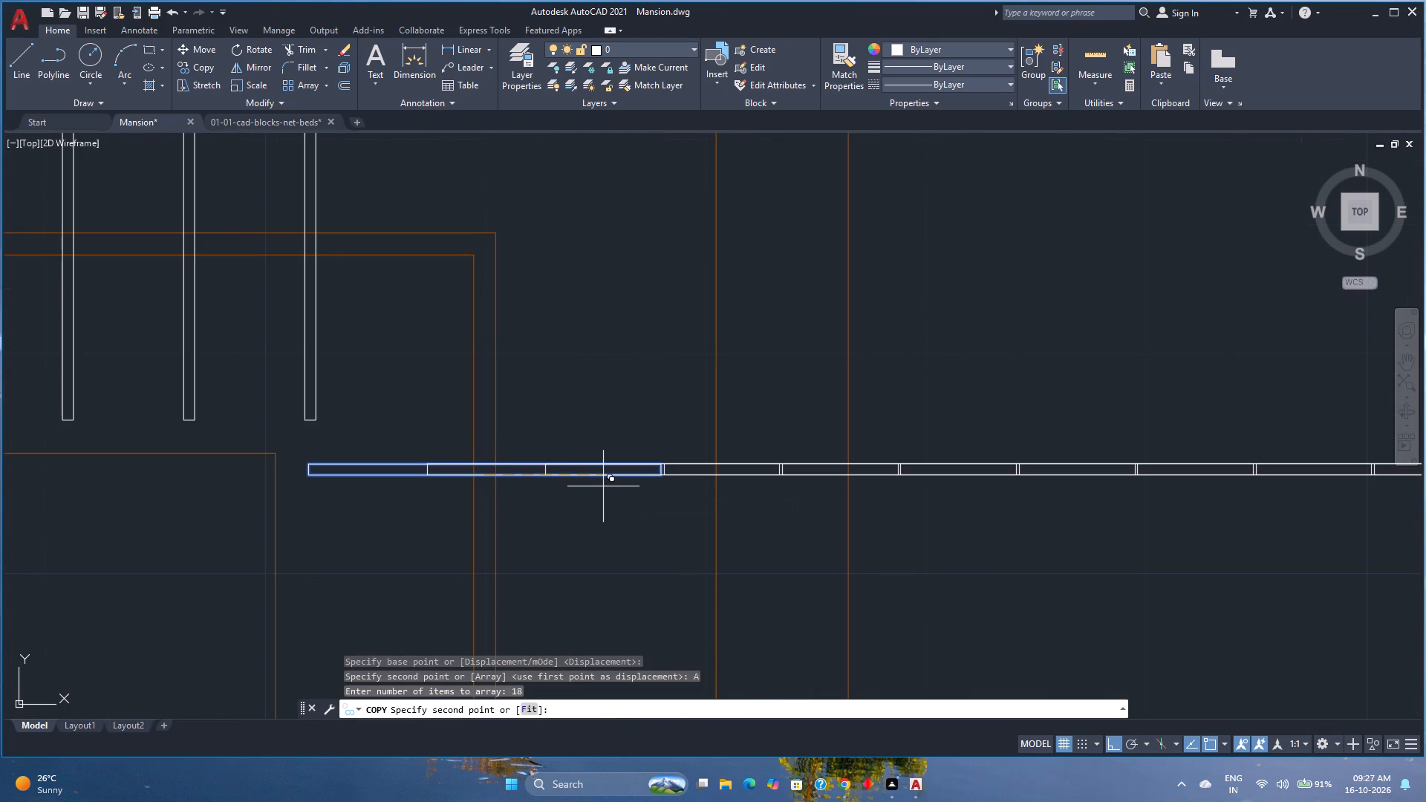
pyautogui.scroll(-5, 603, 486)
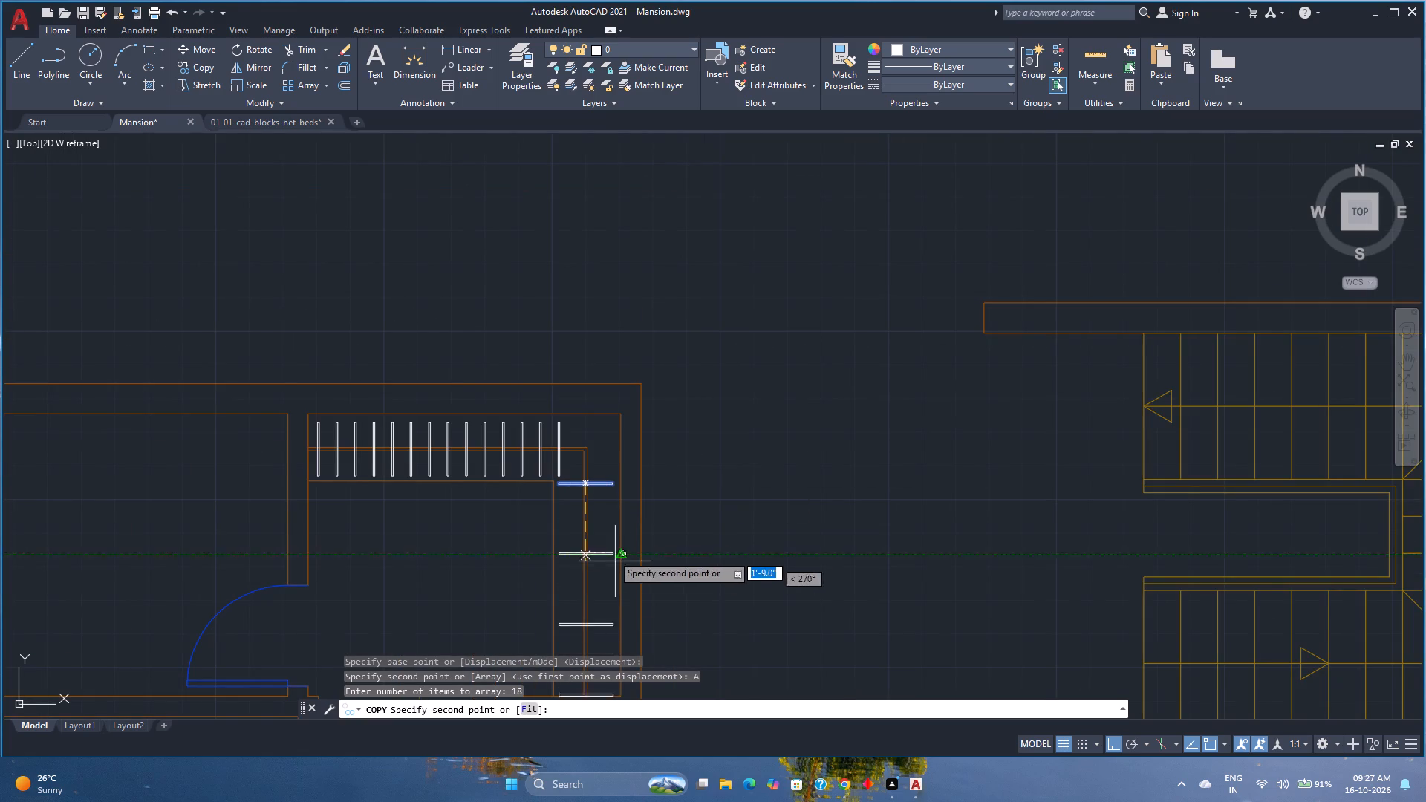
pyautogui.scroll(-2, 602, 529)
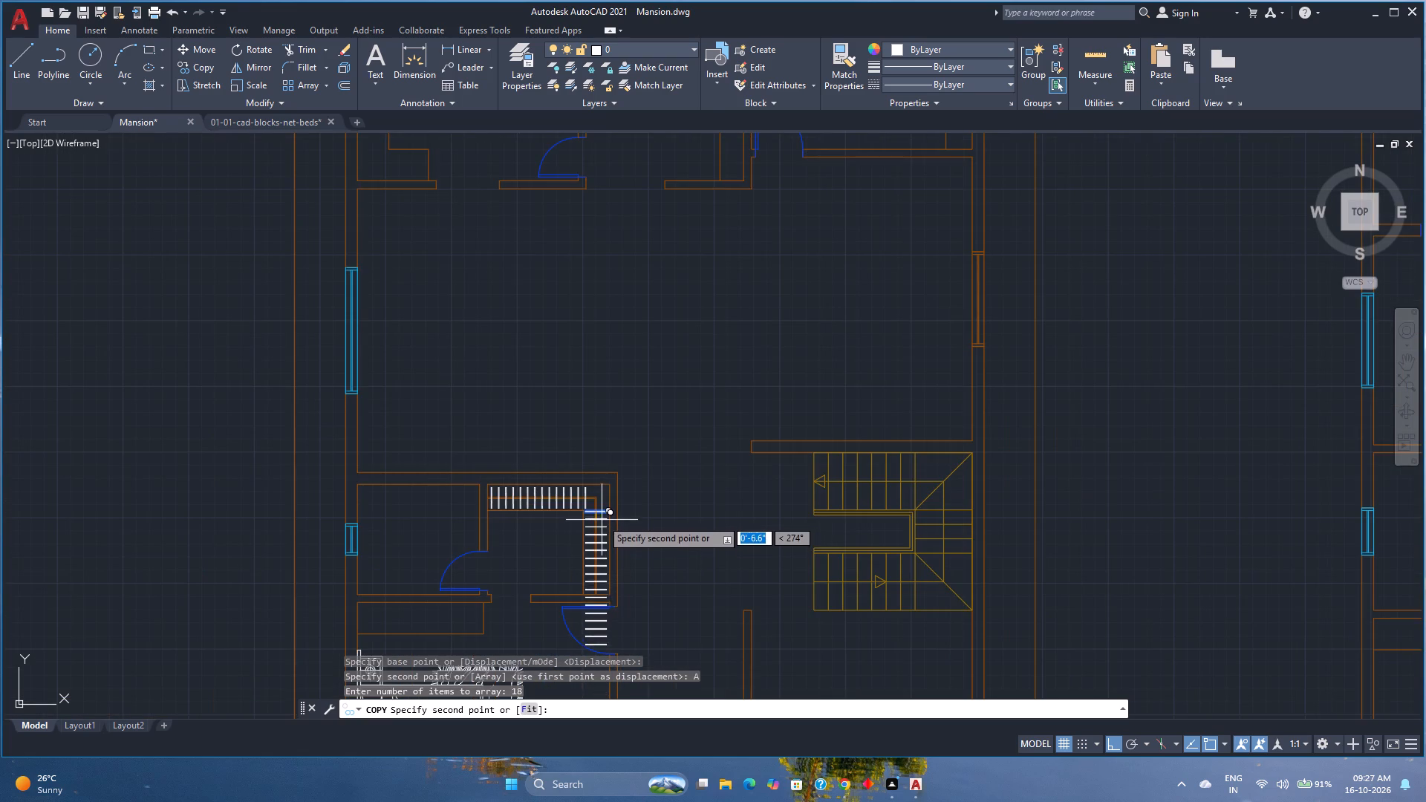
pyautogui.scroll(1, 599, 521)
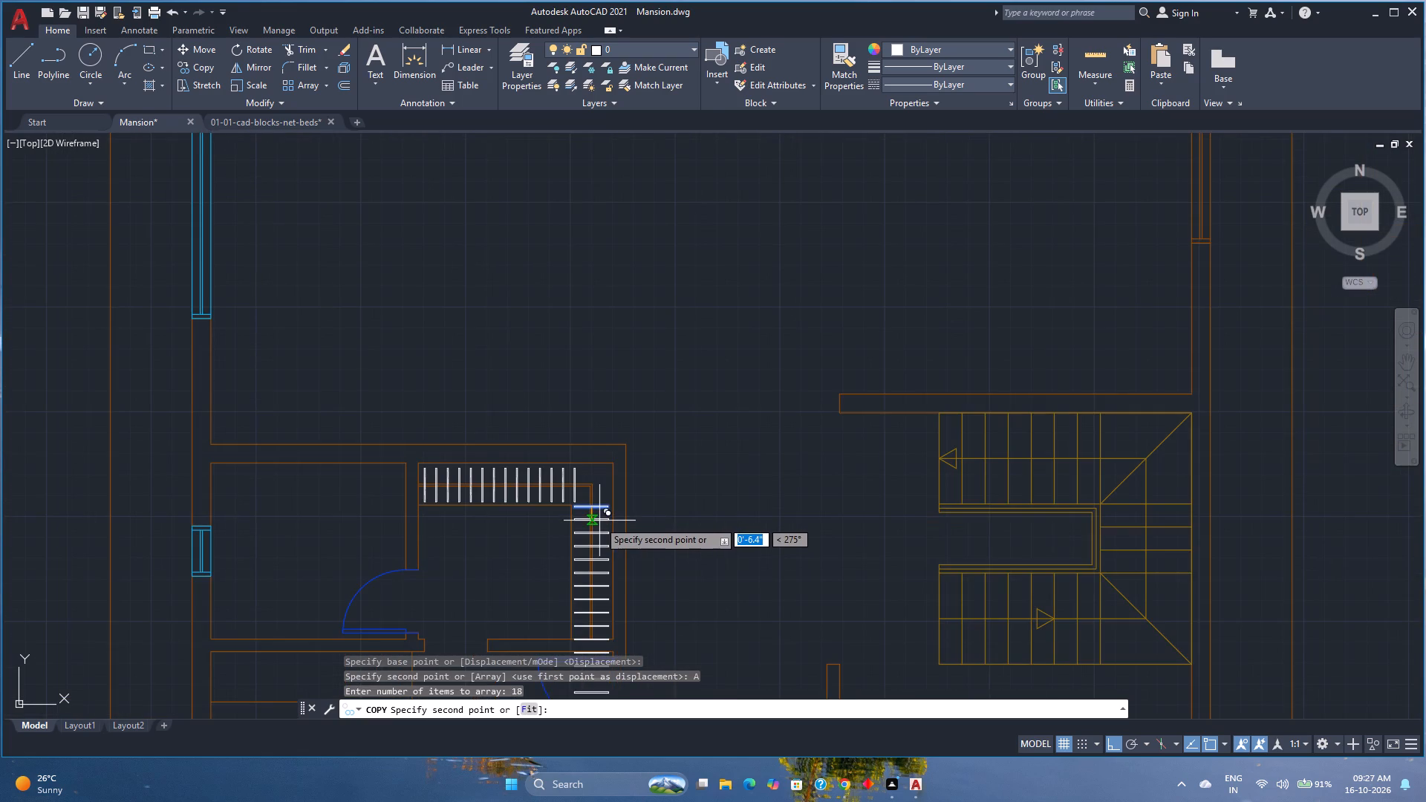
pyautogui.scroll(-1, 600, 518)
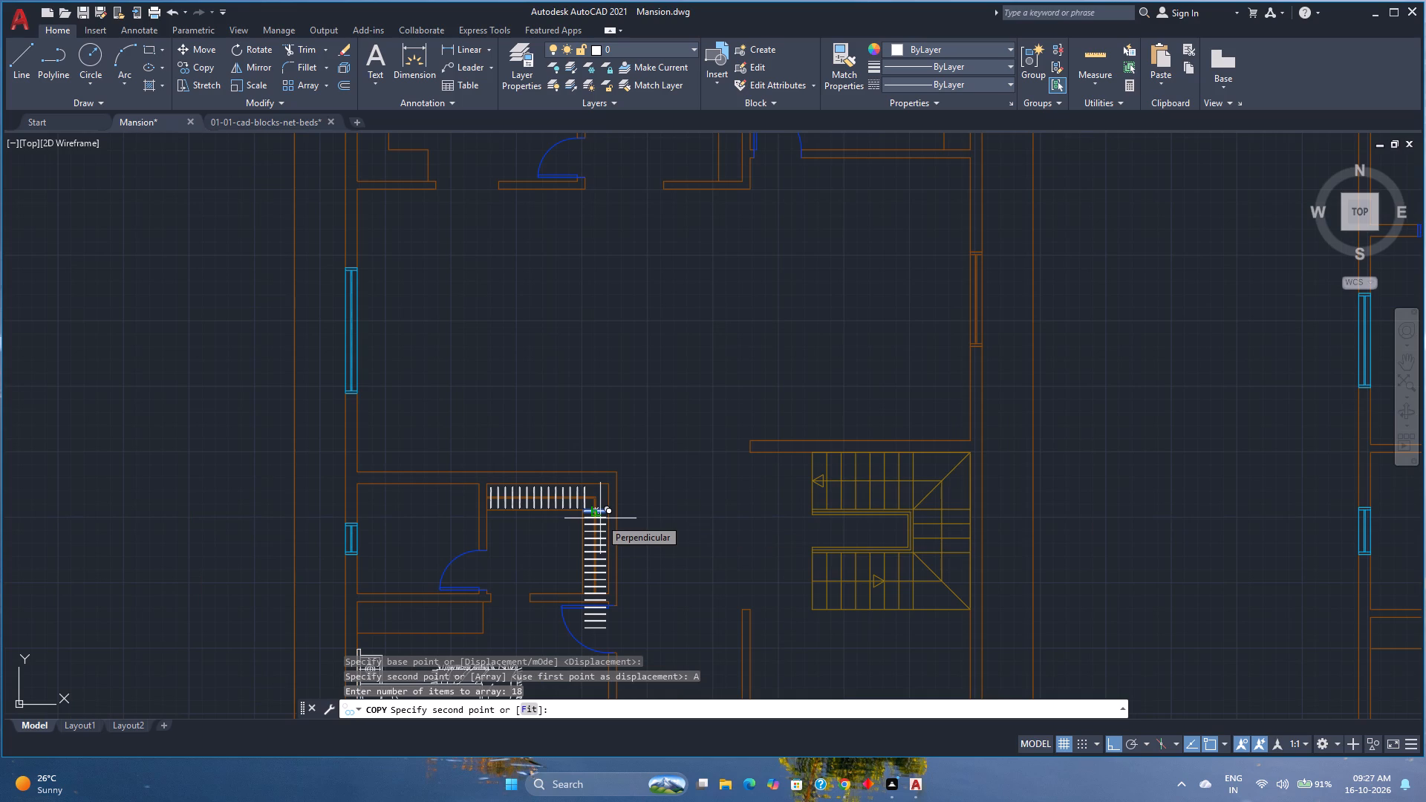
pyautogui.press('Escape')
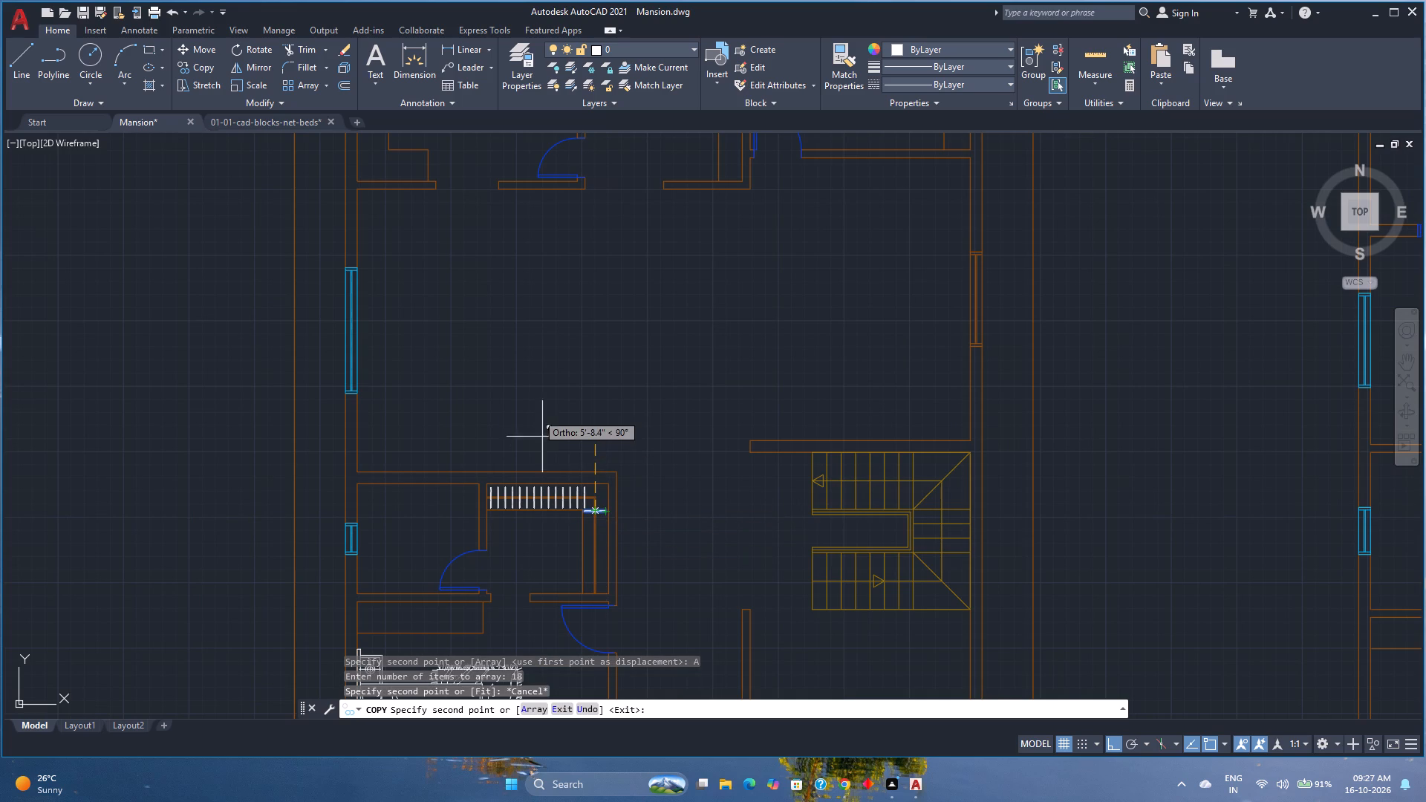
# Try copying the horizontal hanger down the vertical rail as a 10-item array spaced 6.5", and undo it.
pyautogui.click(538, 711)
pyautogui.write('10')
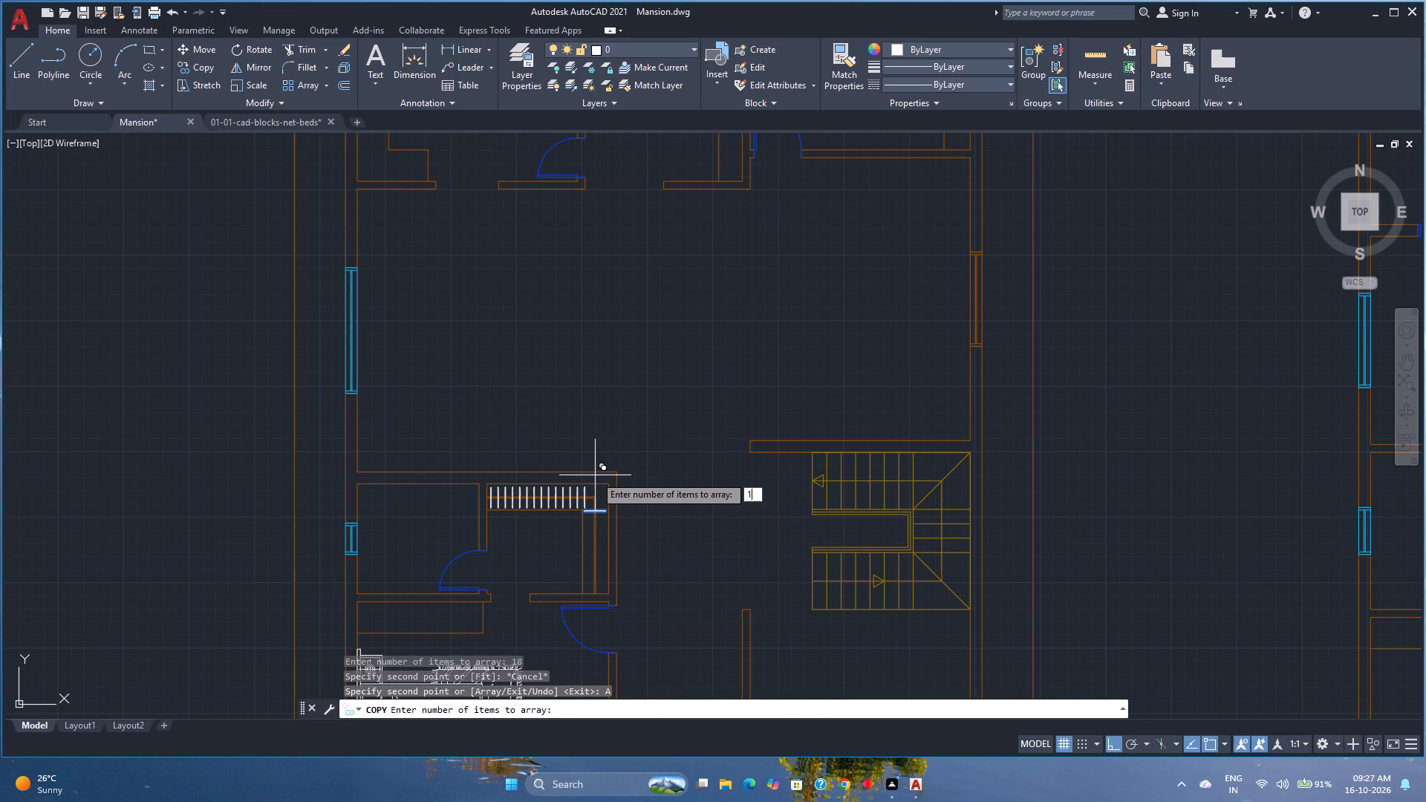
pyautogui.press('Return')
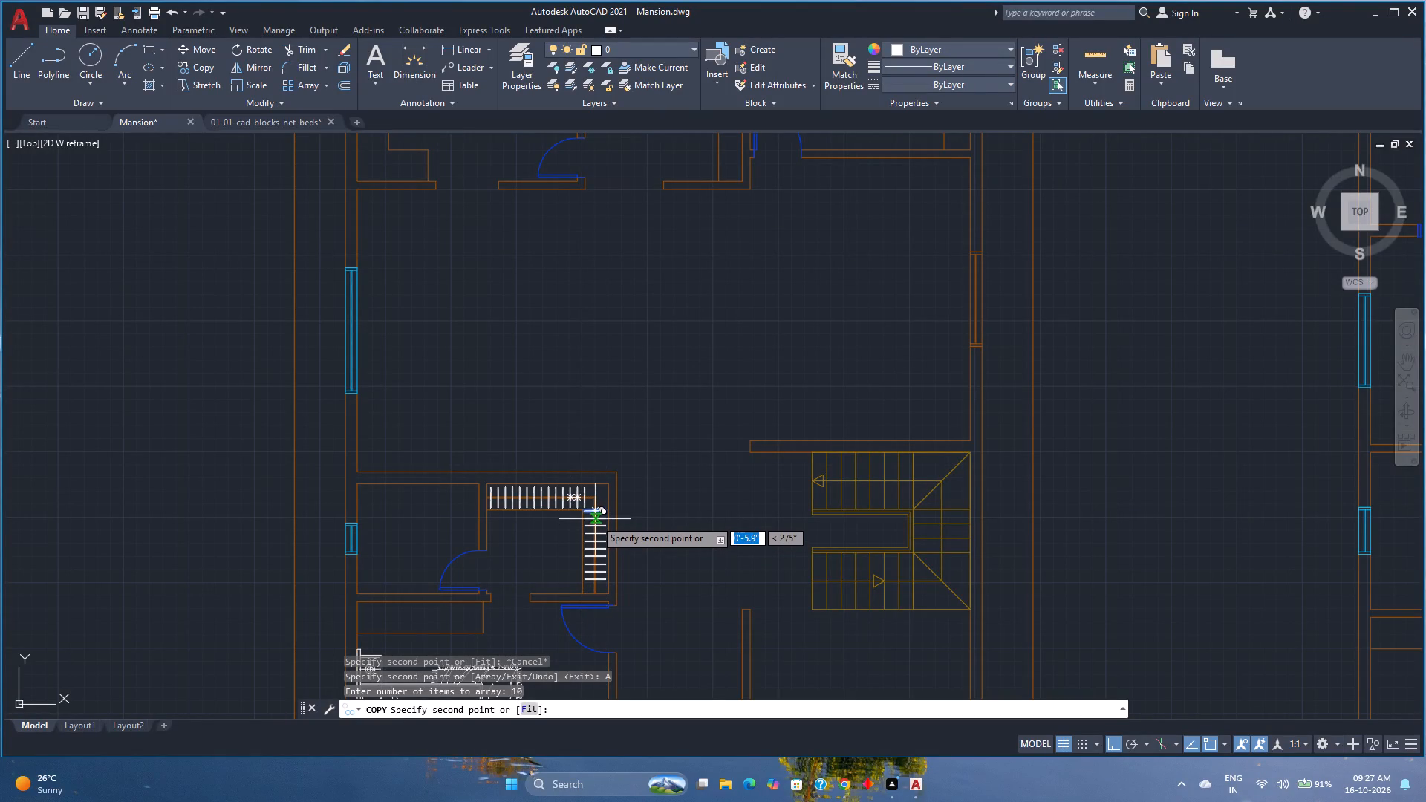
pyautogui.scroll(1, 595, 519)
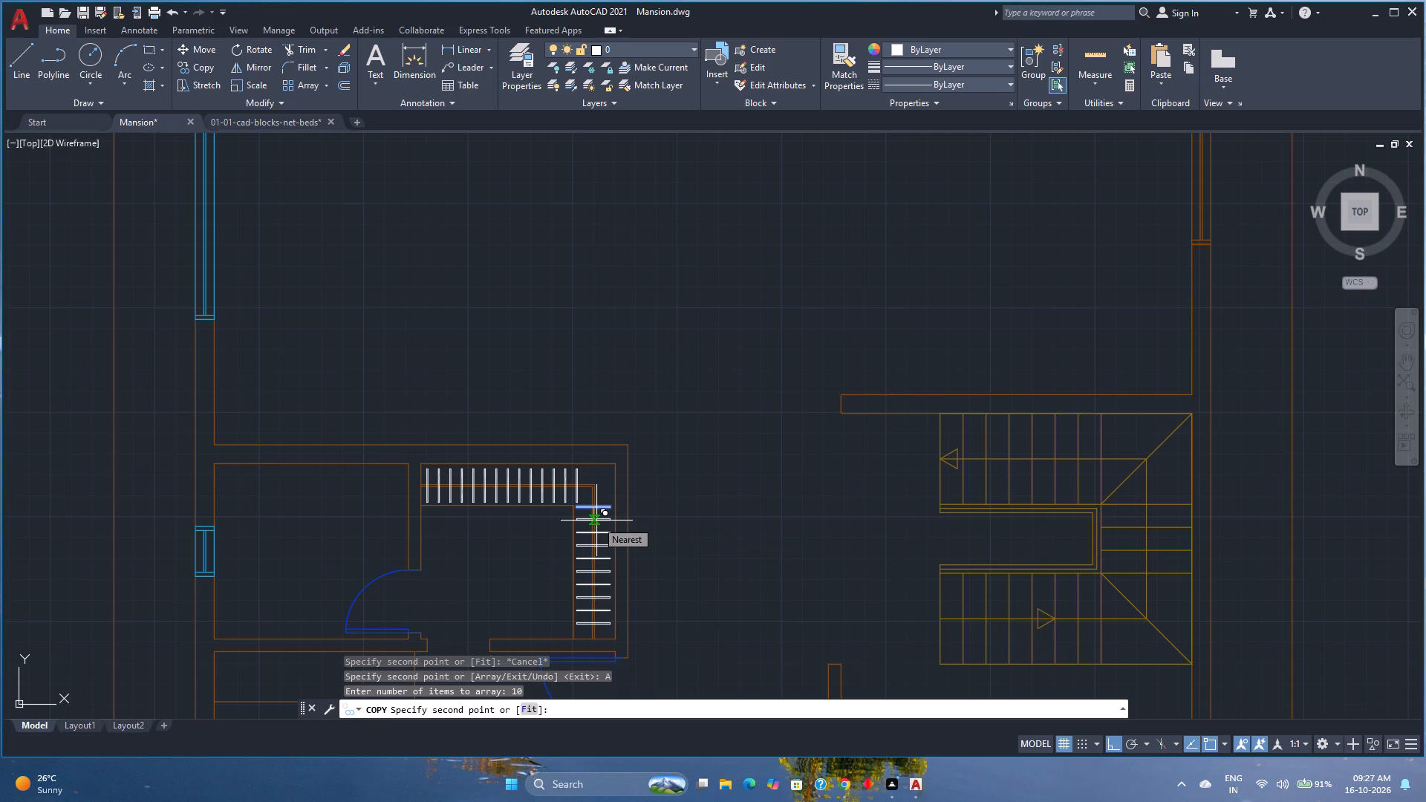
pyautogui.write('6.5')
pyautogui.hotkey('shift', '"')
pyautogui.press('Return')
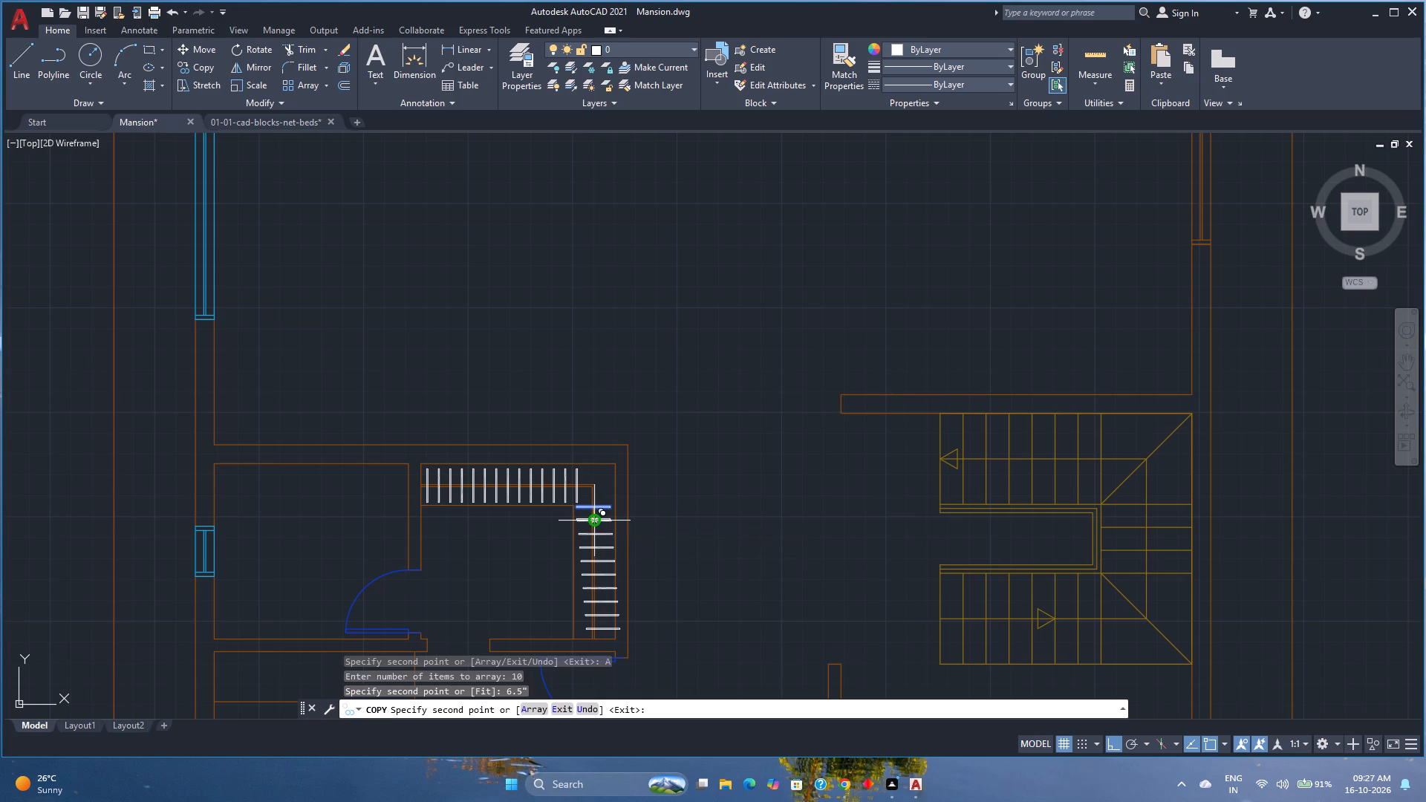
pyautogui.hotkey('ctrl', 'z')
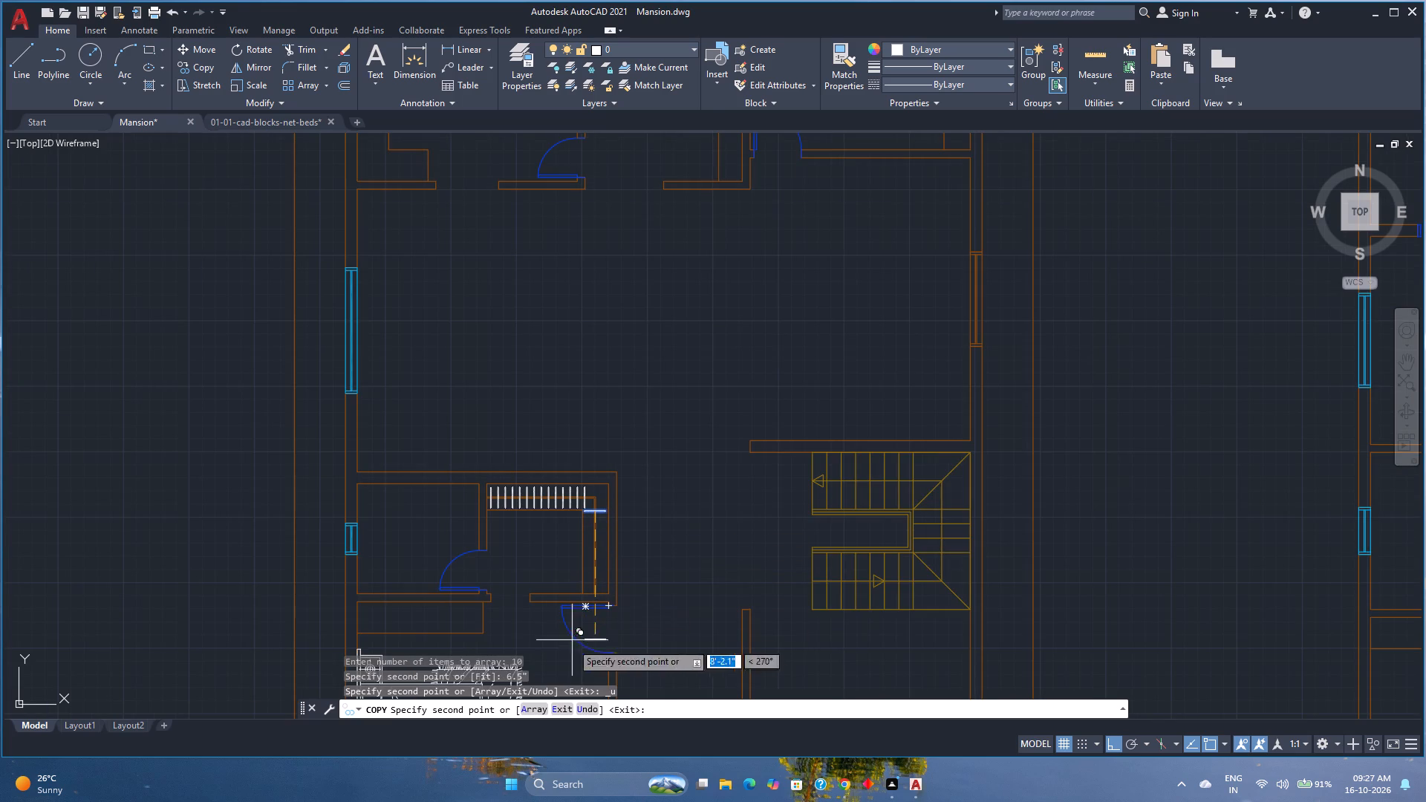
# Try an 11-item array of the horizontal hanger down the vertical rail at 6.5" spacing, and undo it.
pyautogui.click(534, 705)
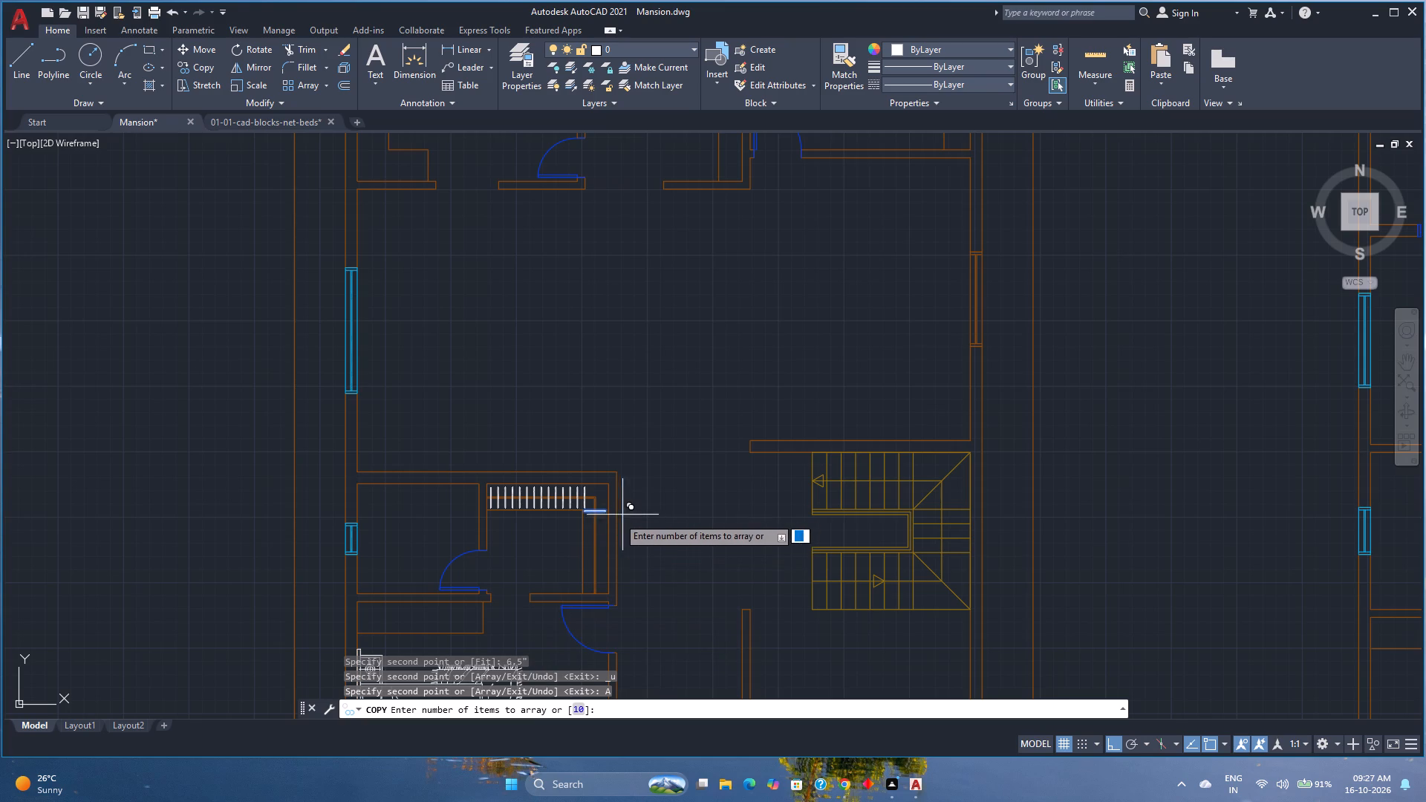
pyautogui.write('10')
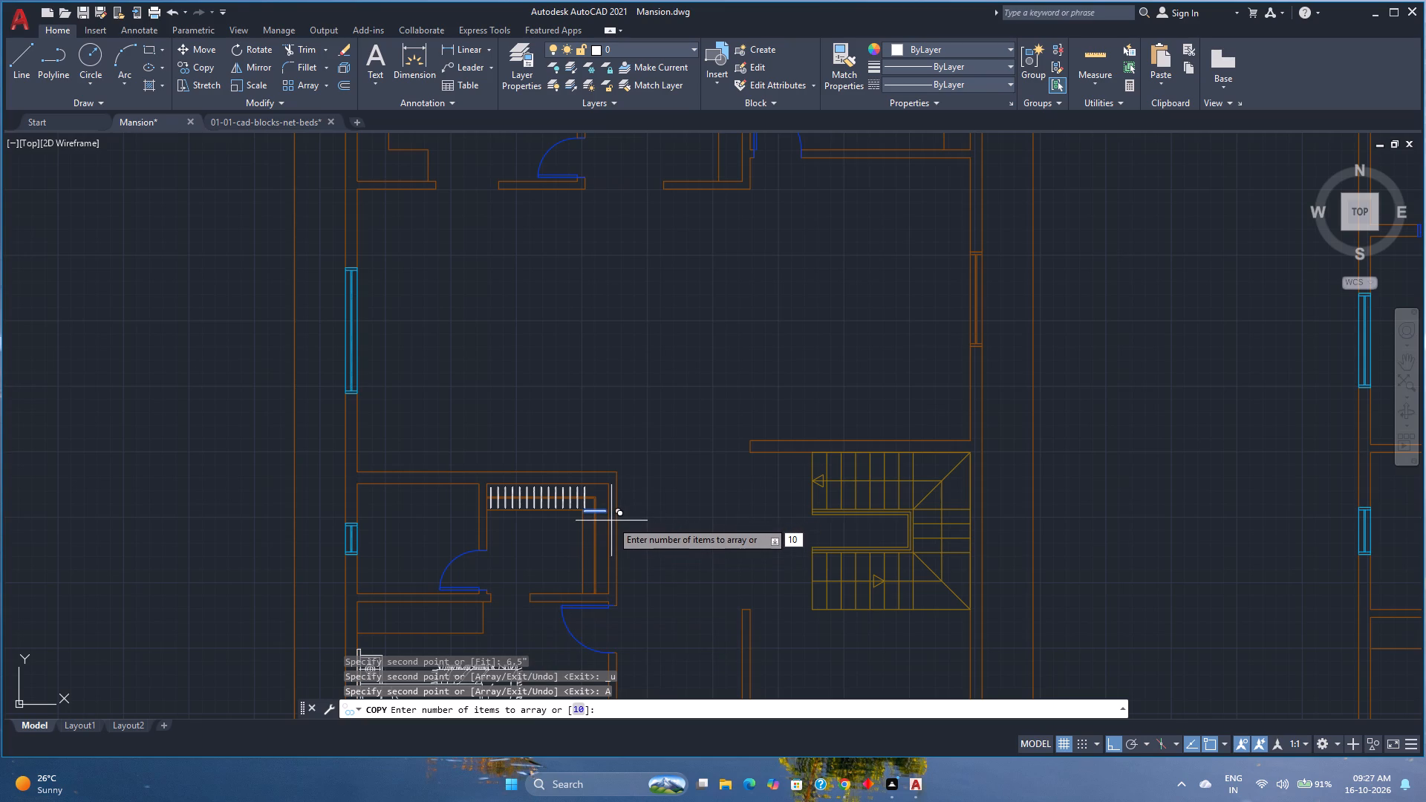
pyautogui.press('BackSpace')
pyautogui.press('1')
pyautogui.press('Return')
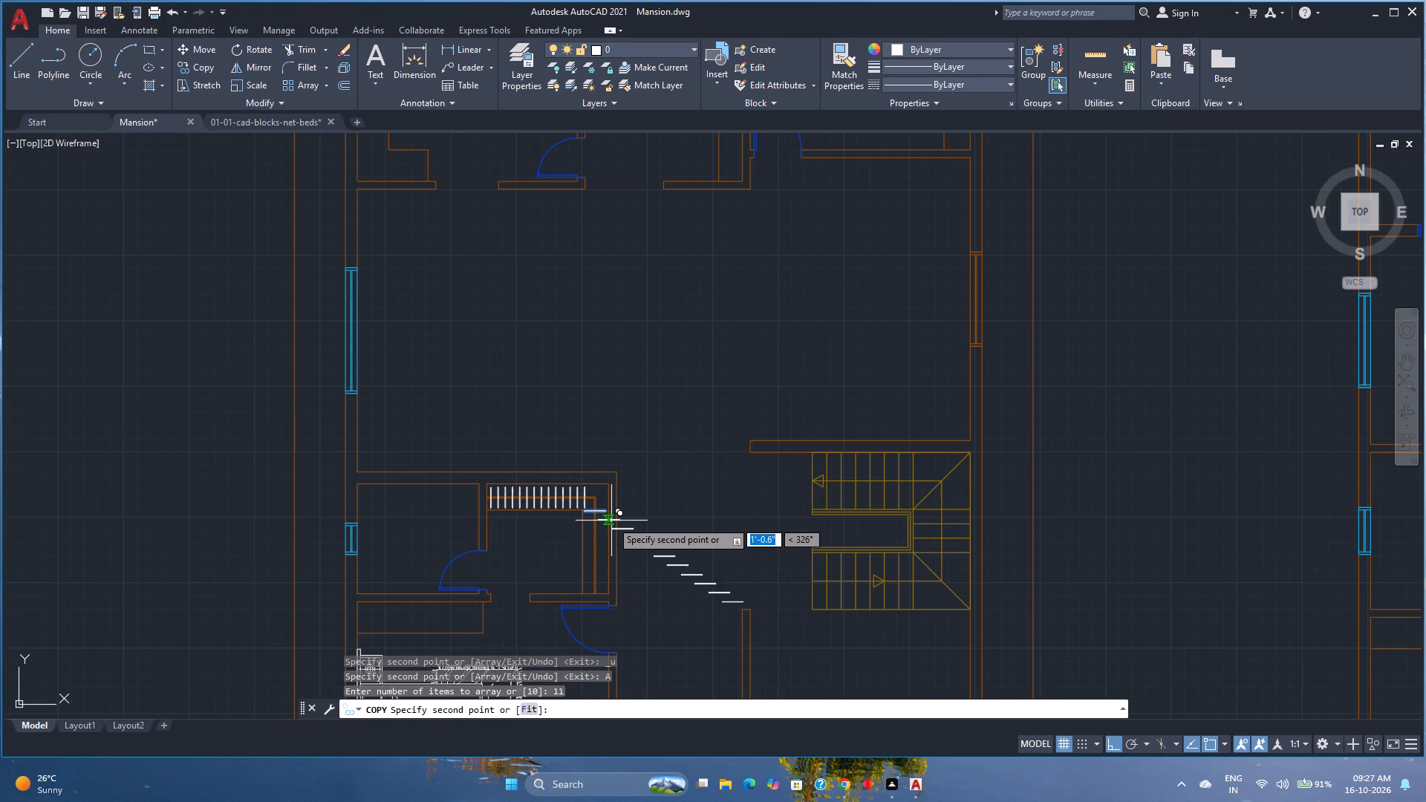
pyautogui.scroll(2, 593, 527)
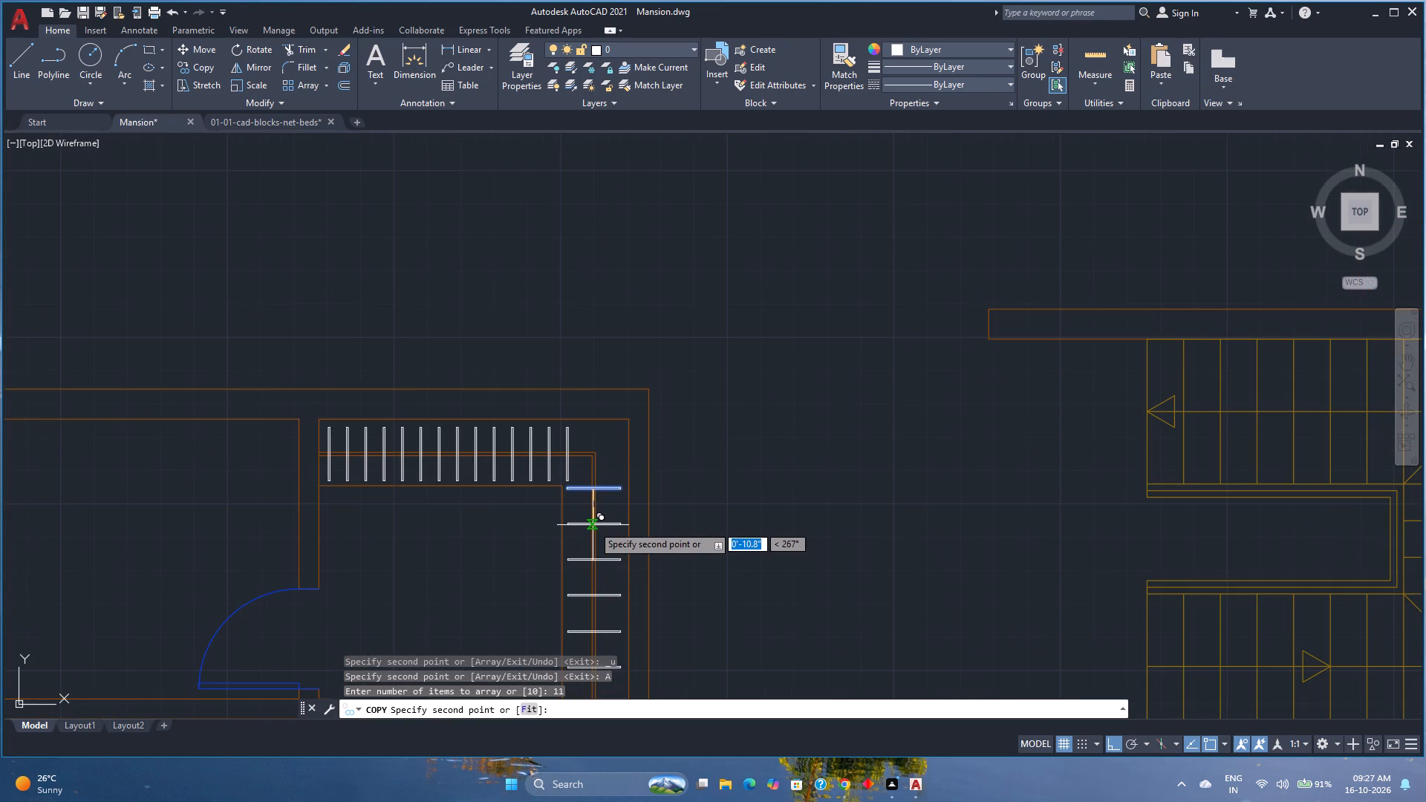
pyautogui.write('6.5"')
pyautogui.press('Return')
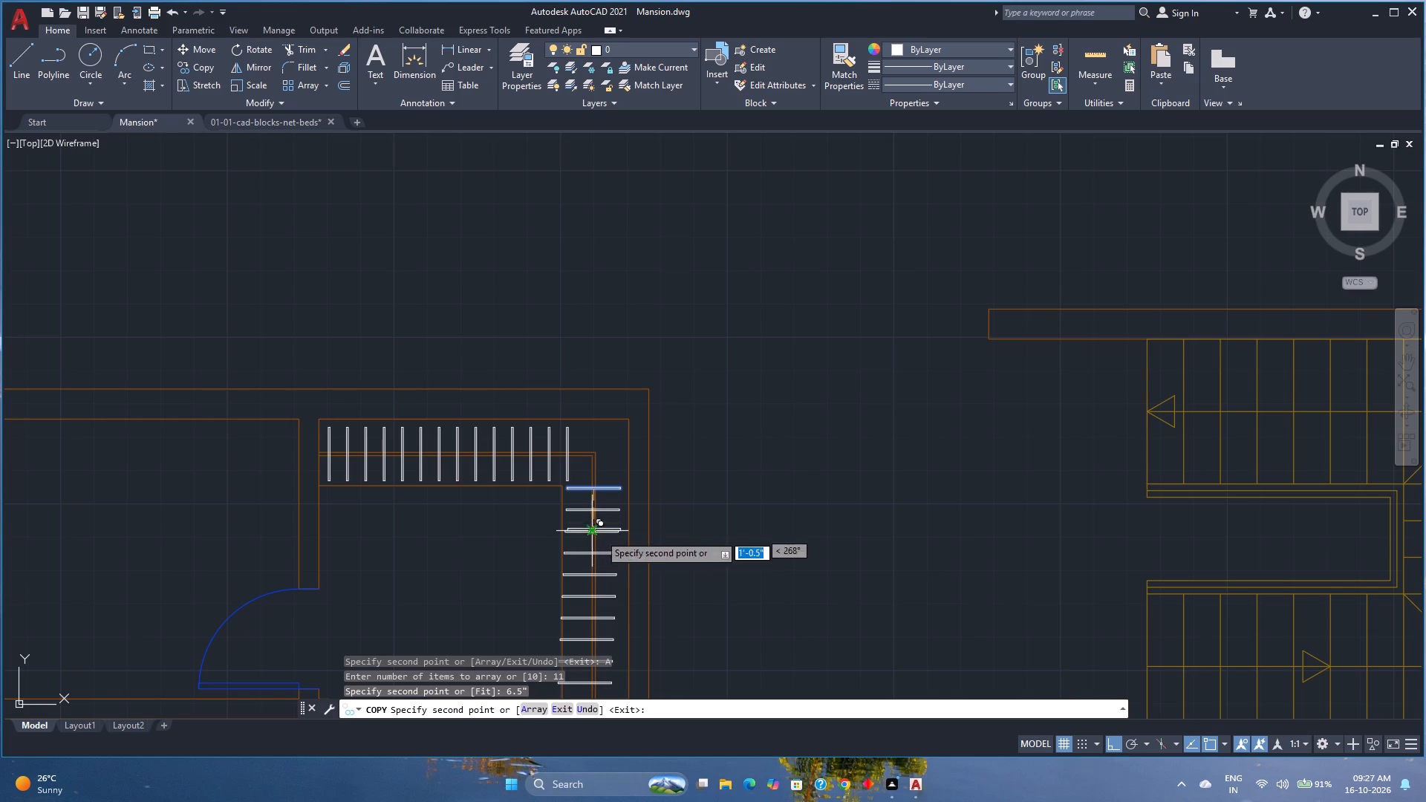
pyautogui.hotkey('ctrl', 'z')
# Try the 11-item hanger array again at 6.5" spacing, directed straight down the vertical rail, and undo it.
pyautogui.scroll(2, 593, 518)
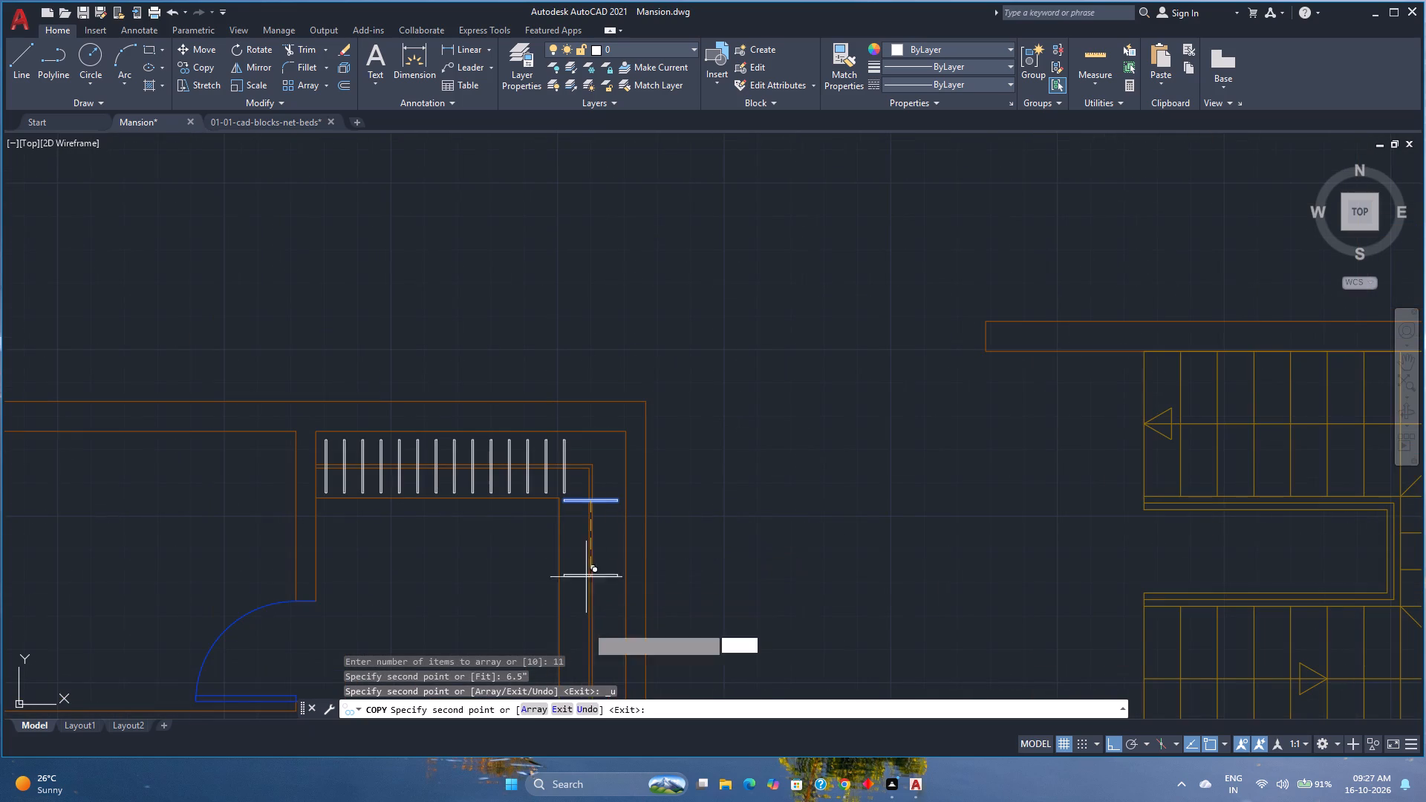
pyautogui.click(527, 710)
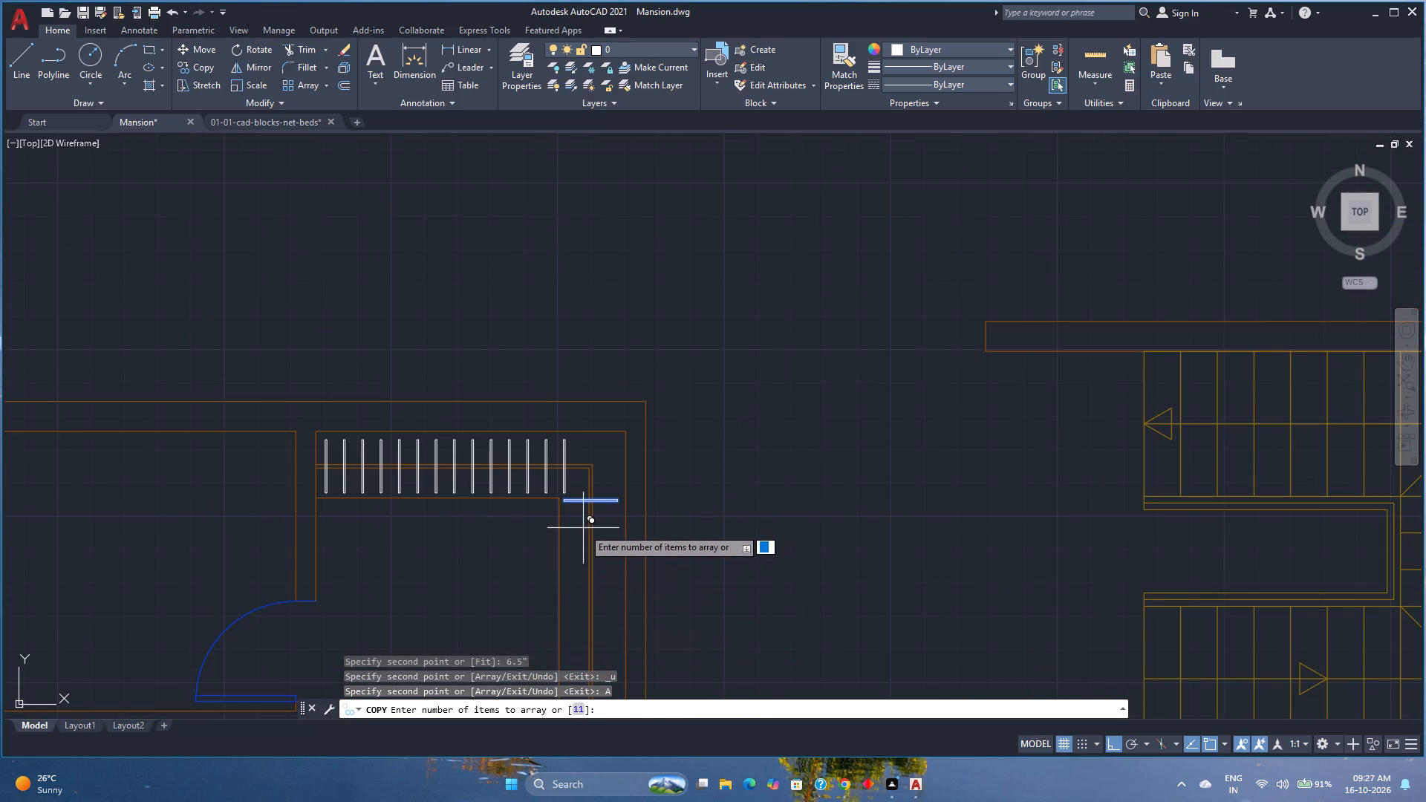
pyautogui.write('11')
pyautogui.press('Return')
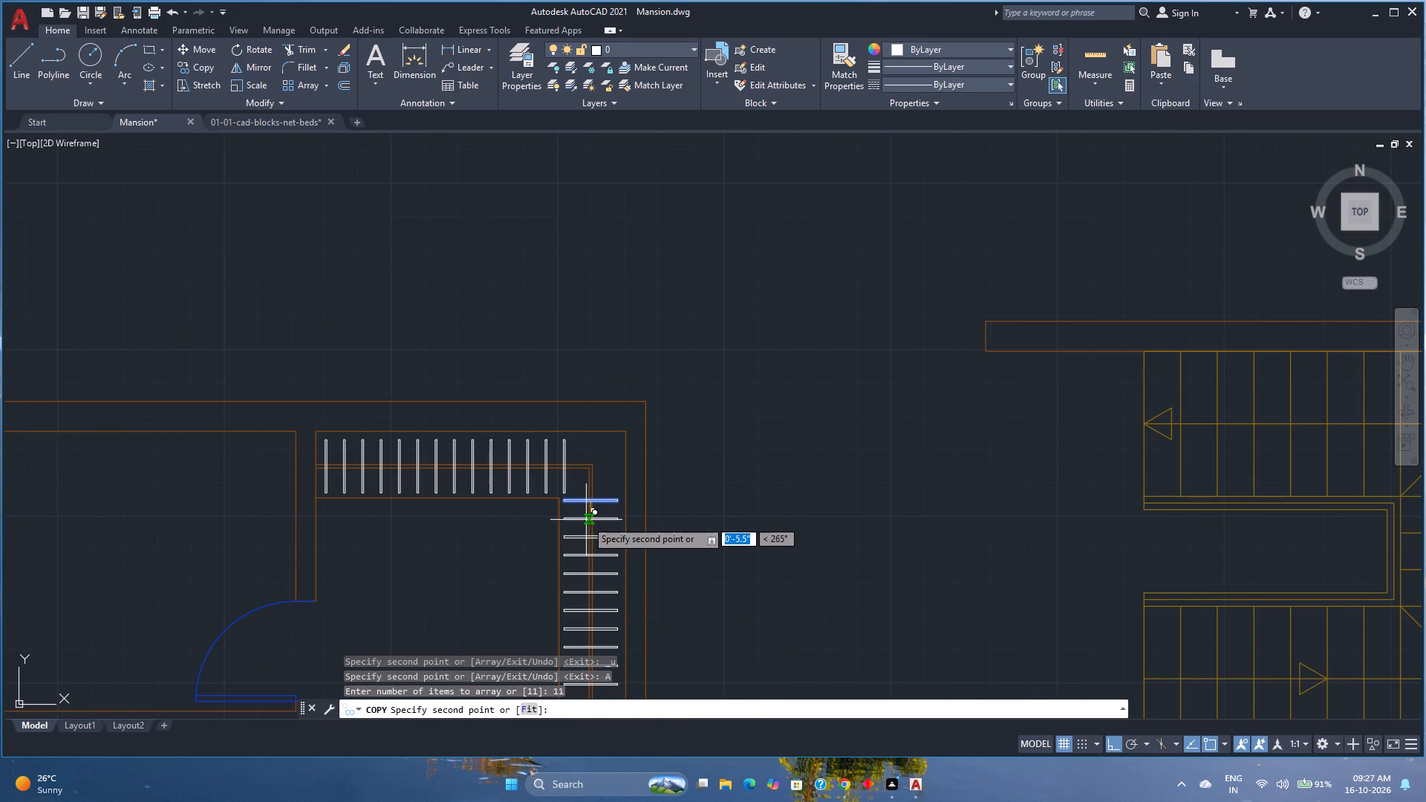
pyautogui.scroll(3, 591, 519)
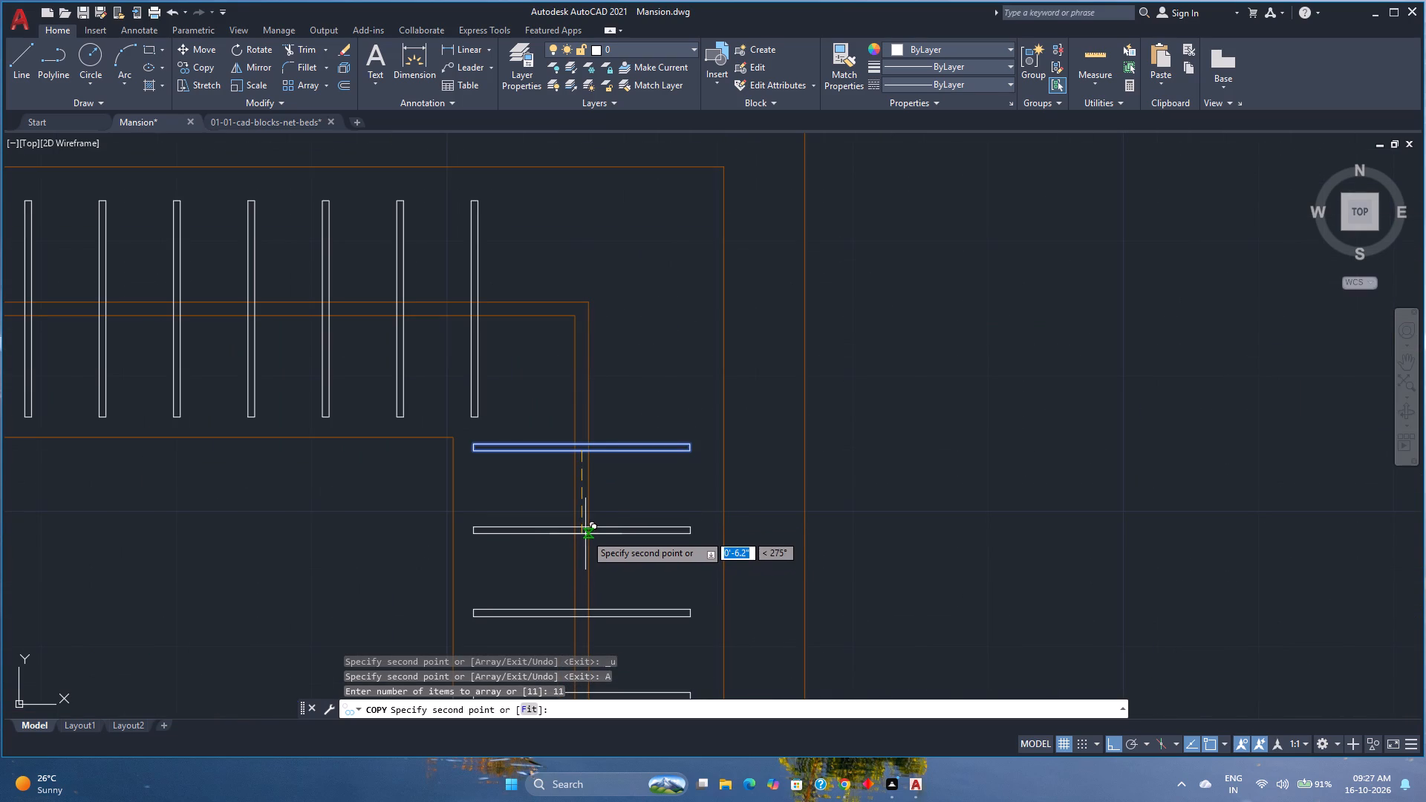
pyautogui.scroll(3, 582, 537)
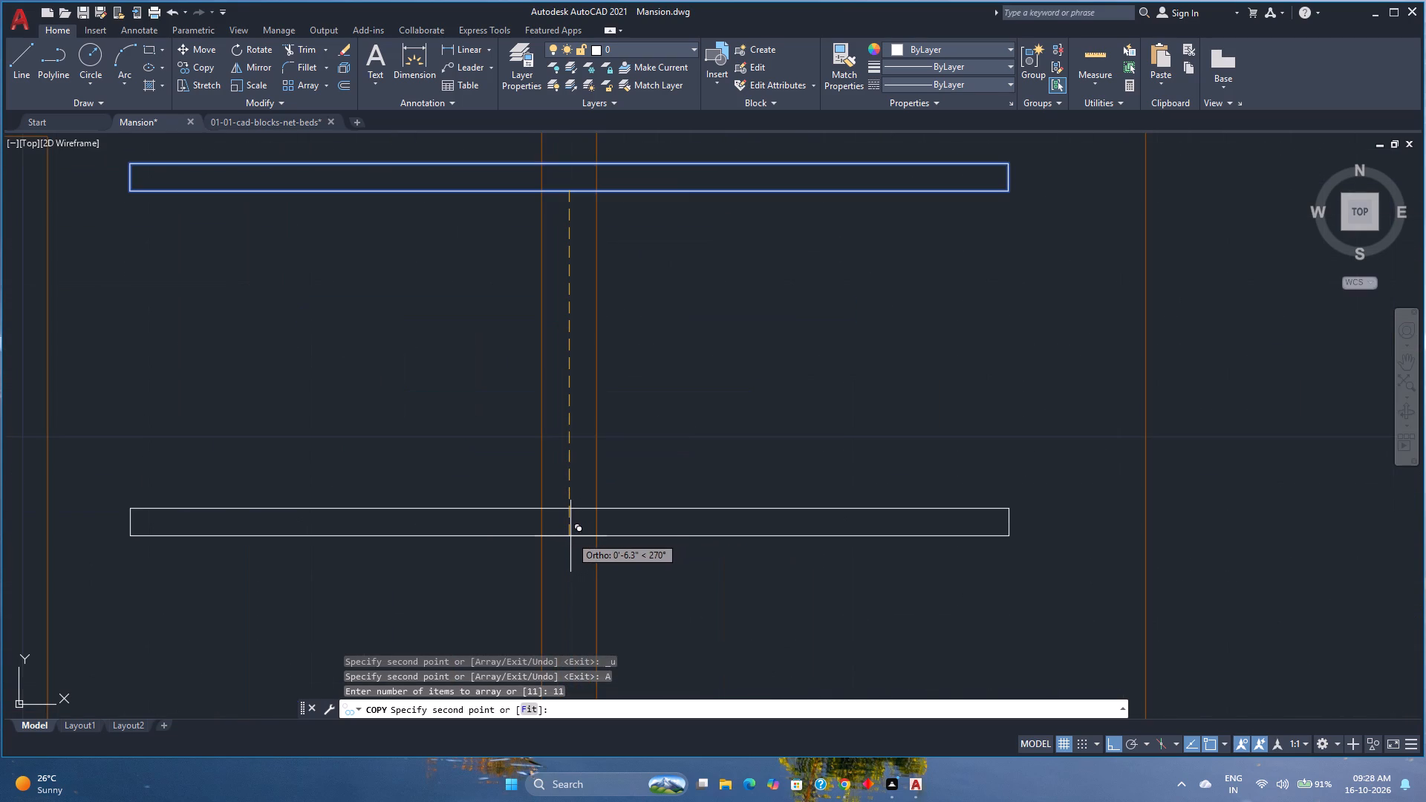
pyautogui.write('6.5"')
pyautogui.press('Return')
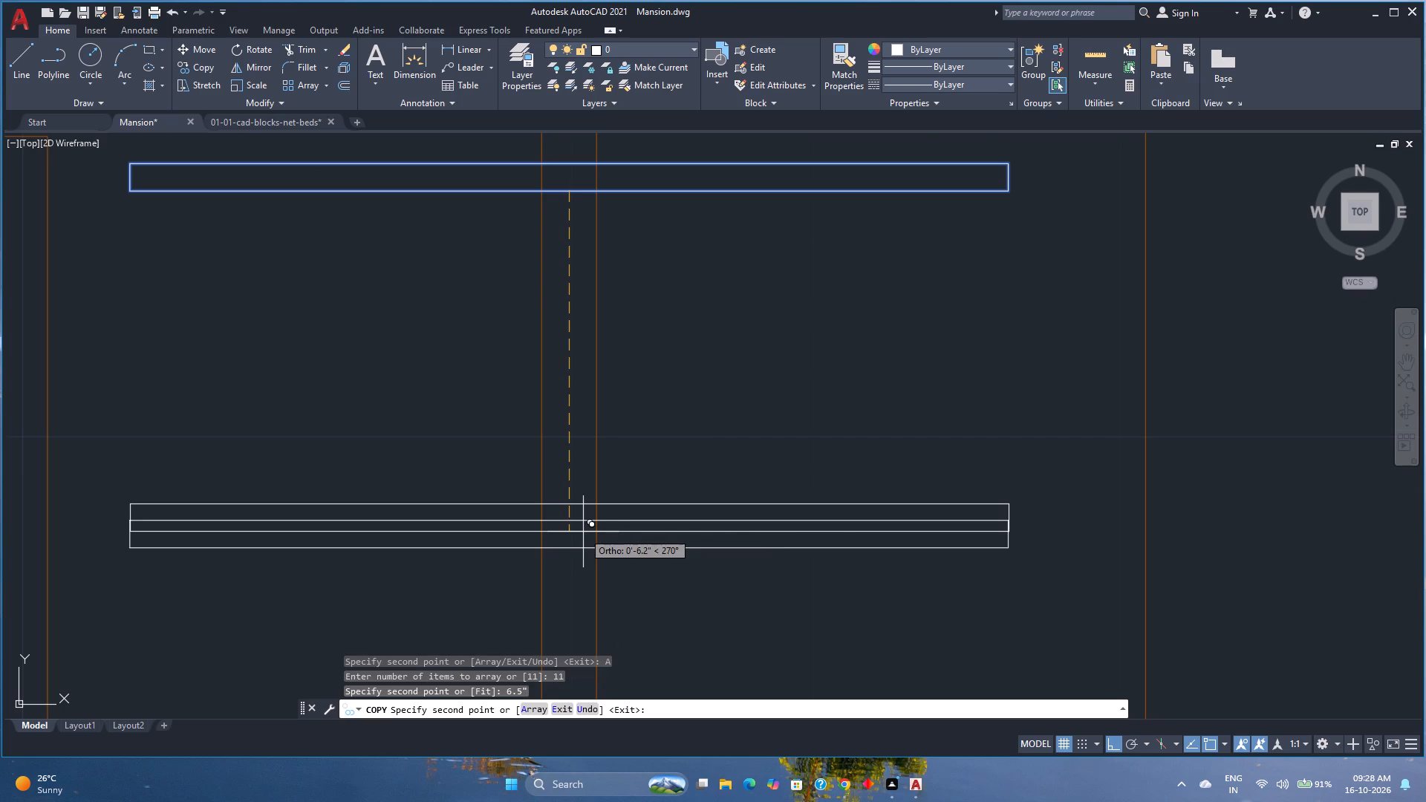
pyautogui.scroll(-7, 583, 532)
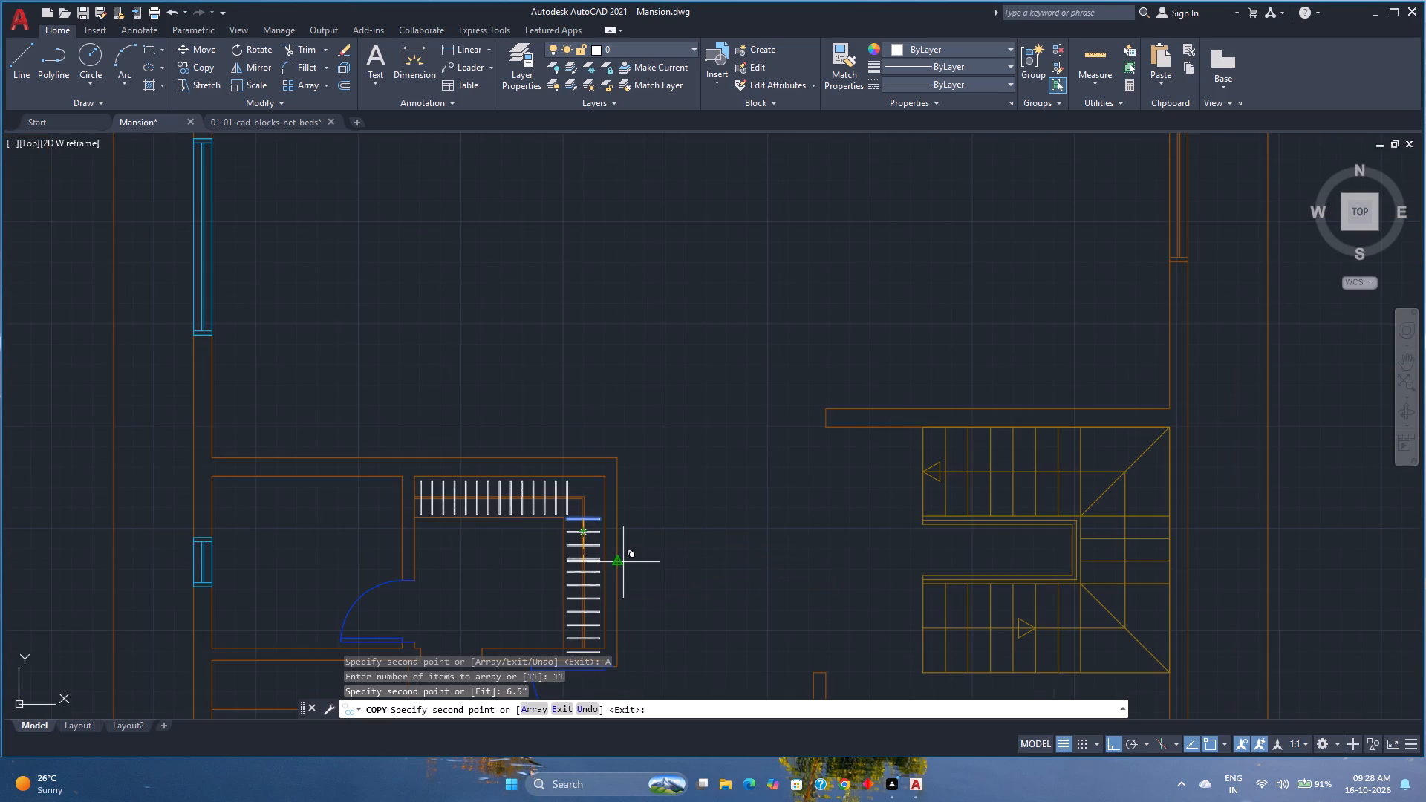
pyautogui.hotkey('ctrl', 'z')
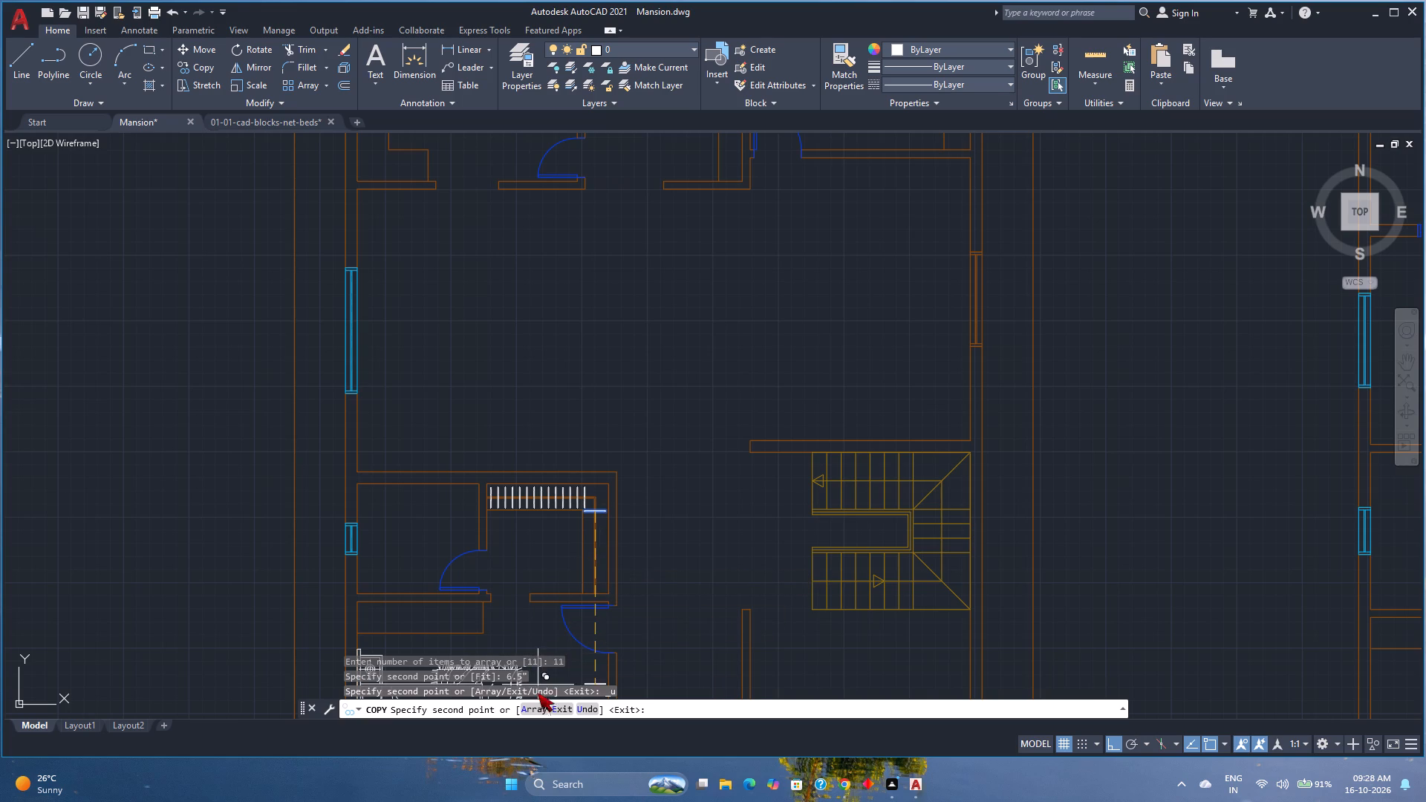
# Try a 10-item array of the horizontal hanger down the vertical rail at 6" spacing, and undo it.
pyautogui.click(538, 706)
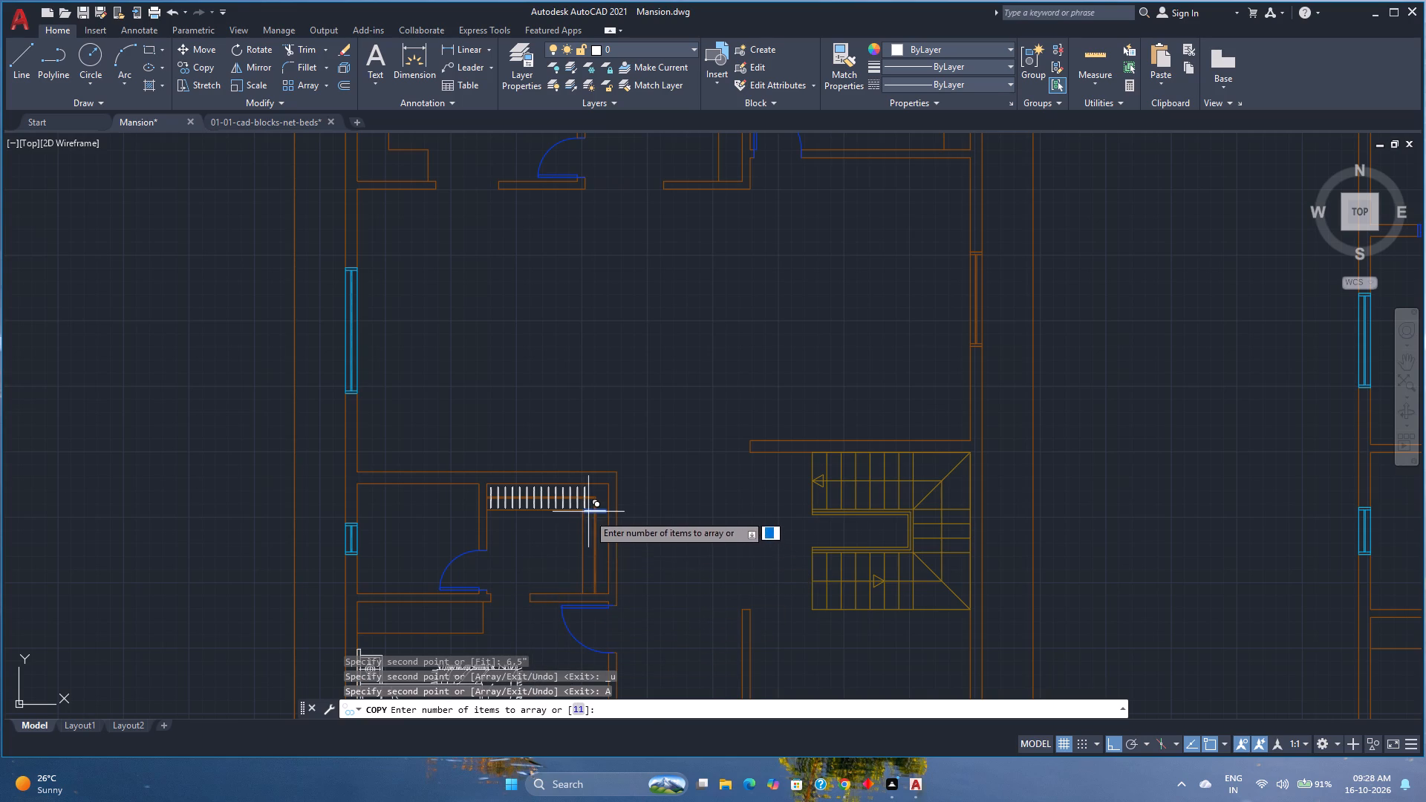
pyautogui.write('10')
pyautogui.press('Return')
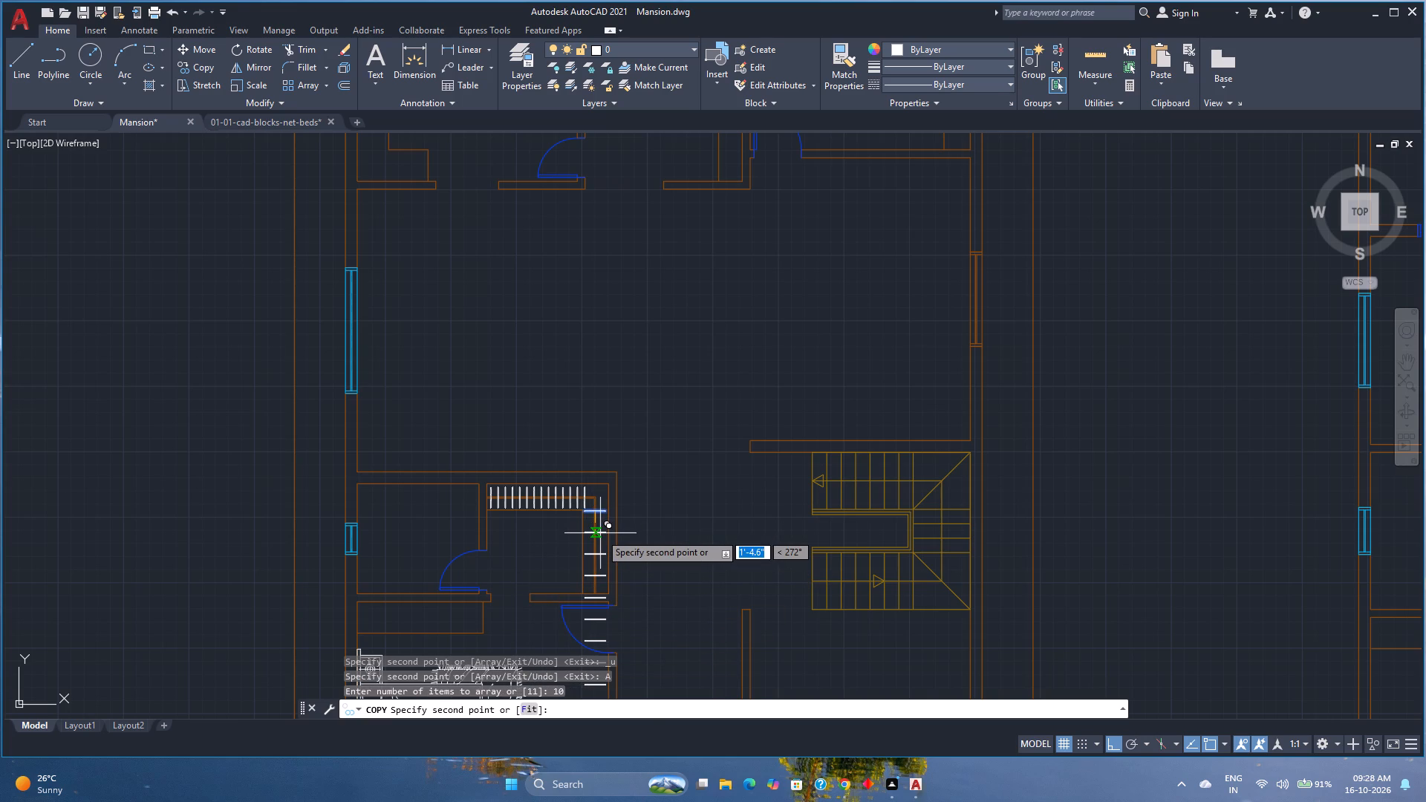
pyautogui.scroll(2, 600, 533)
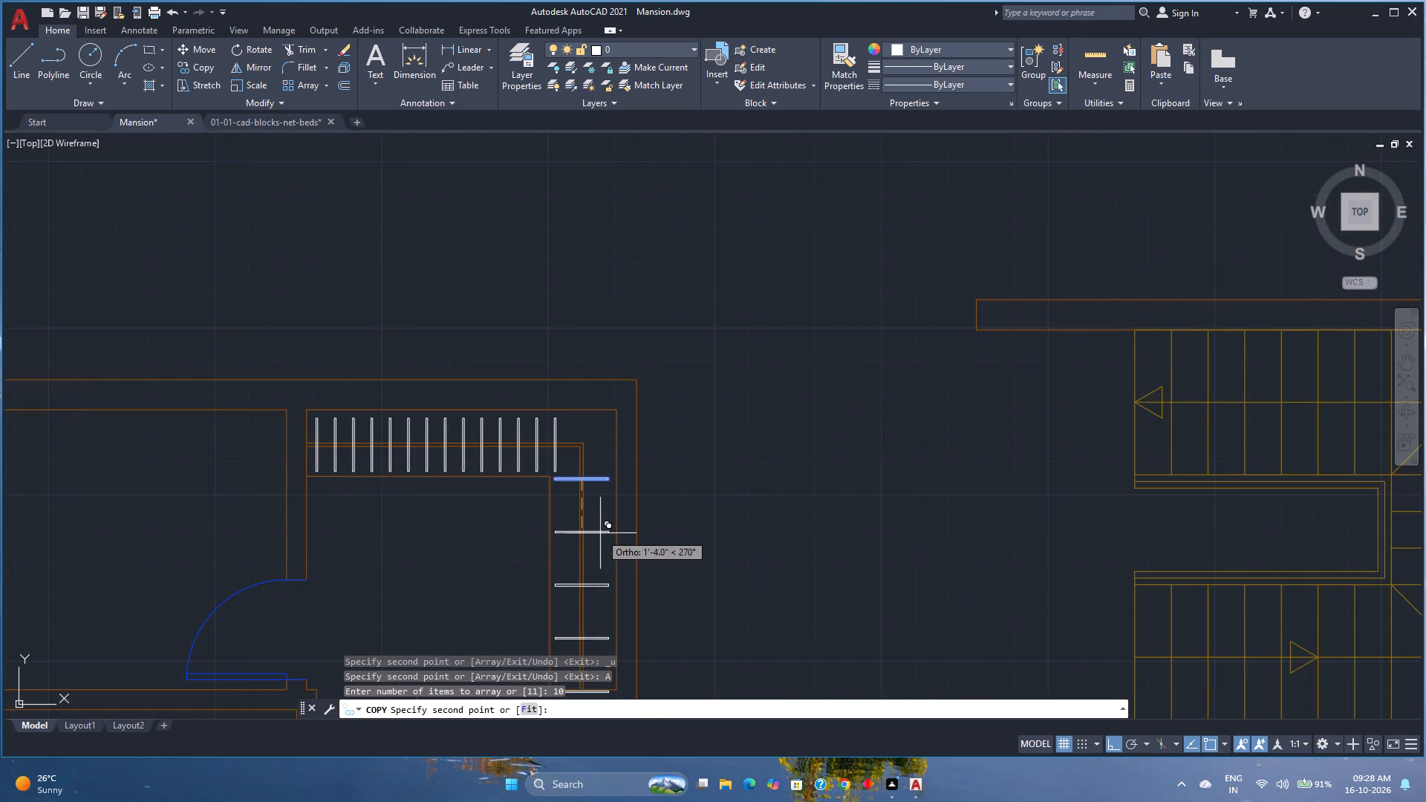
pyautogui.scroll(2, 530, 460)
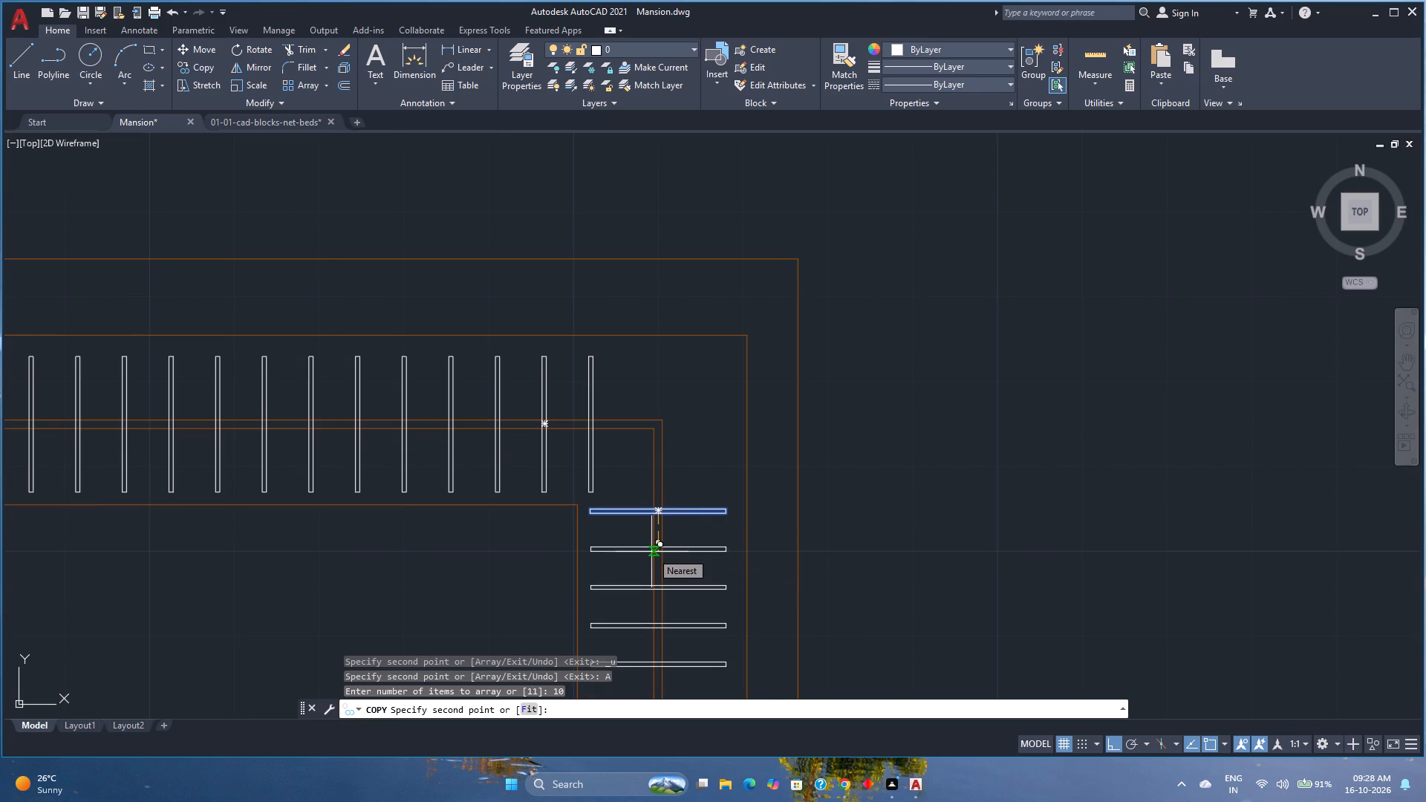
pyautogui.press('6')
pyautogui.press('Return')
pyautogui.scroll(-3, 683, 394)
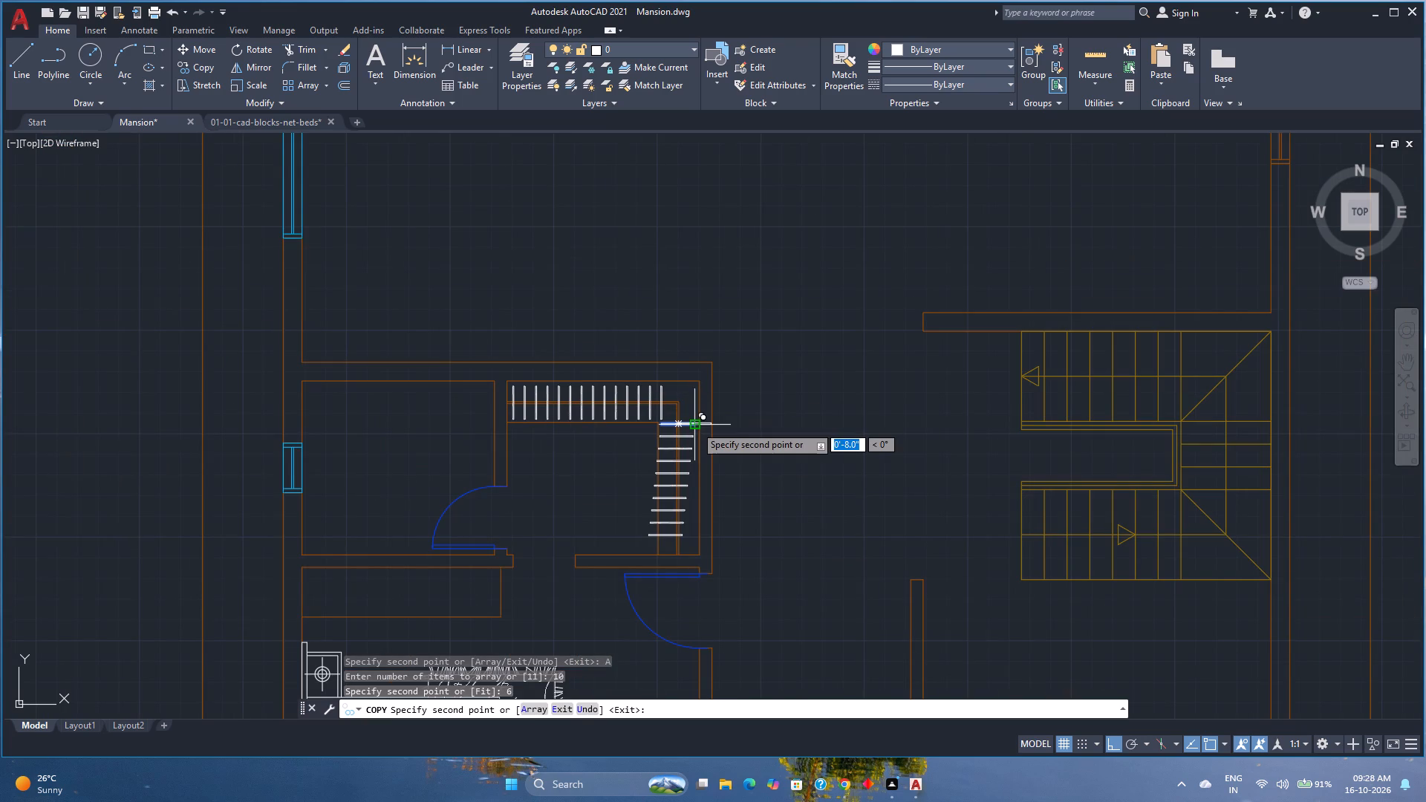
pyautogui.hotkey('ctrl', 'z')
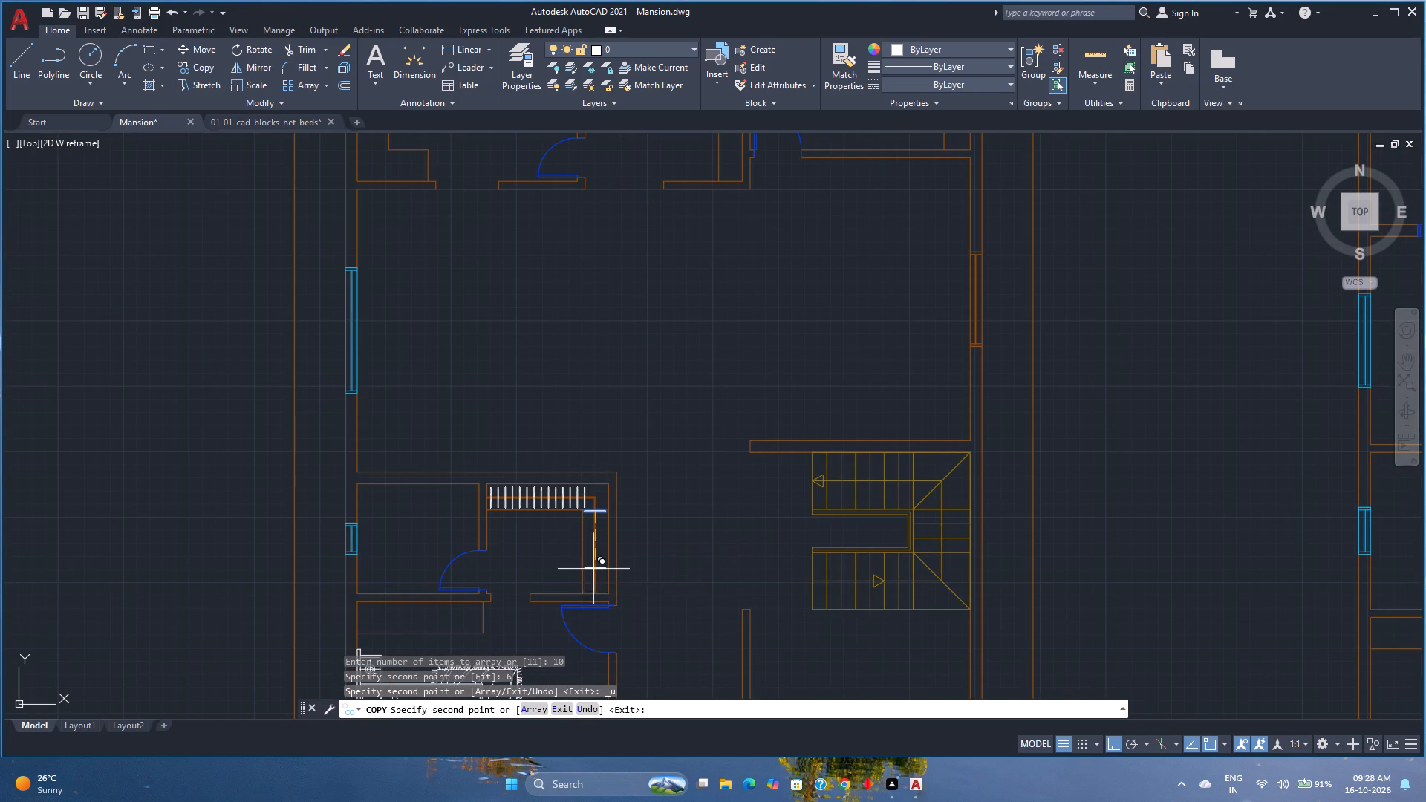
# Copy the horizontal hanger as a 10-item array at 6" spacing, directed straight down the vertical rail.
pyautogui.click(538, 710)
pyautogui.write('10')
pyautogui.press('Return')
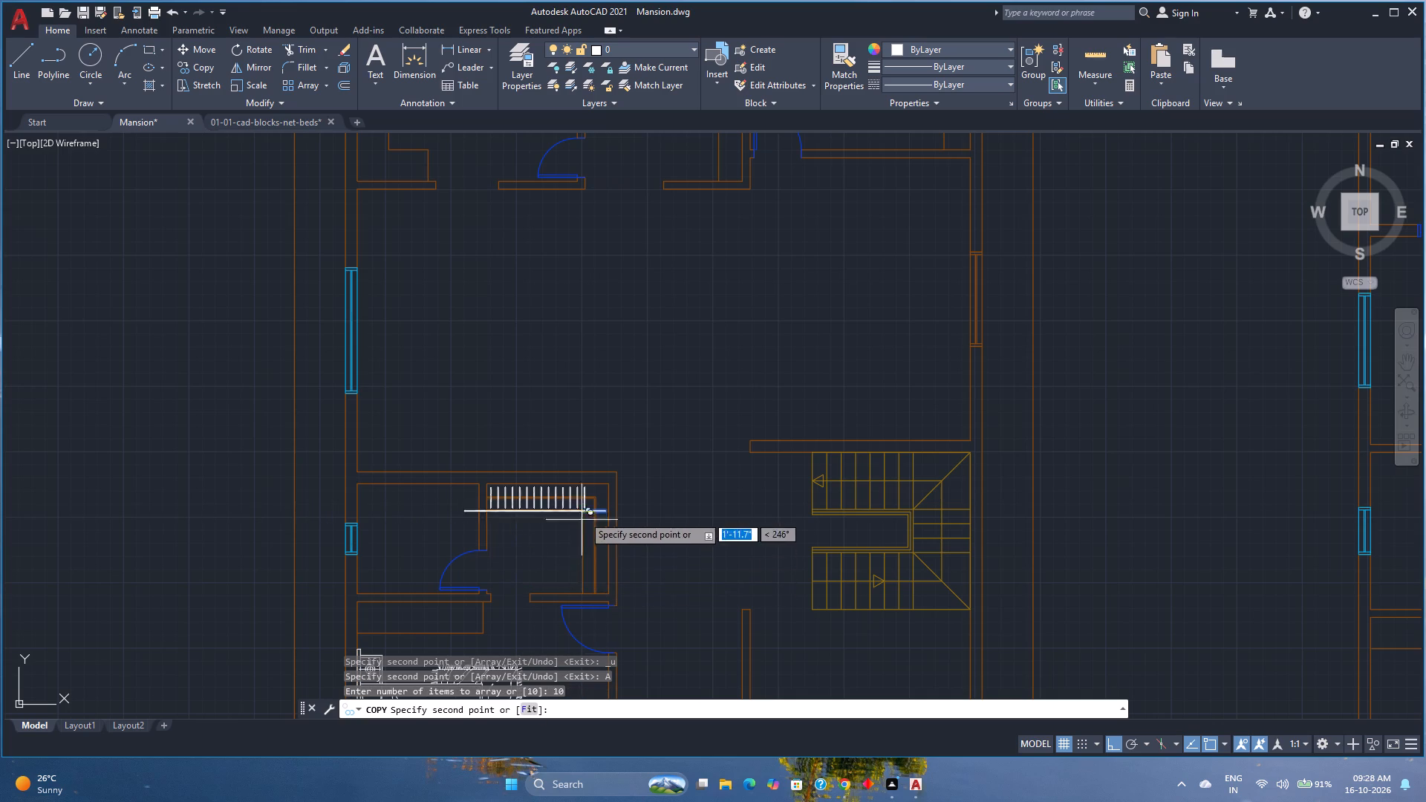
pyautogui.scroll(7, 609, 513)
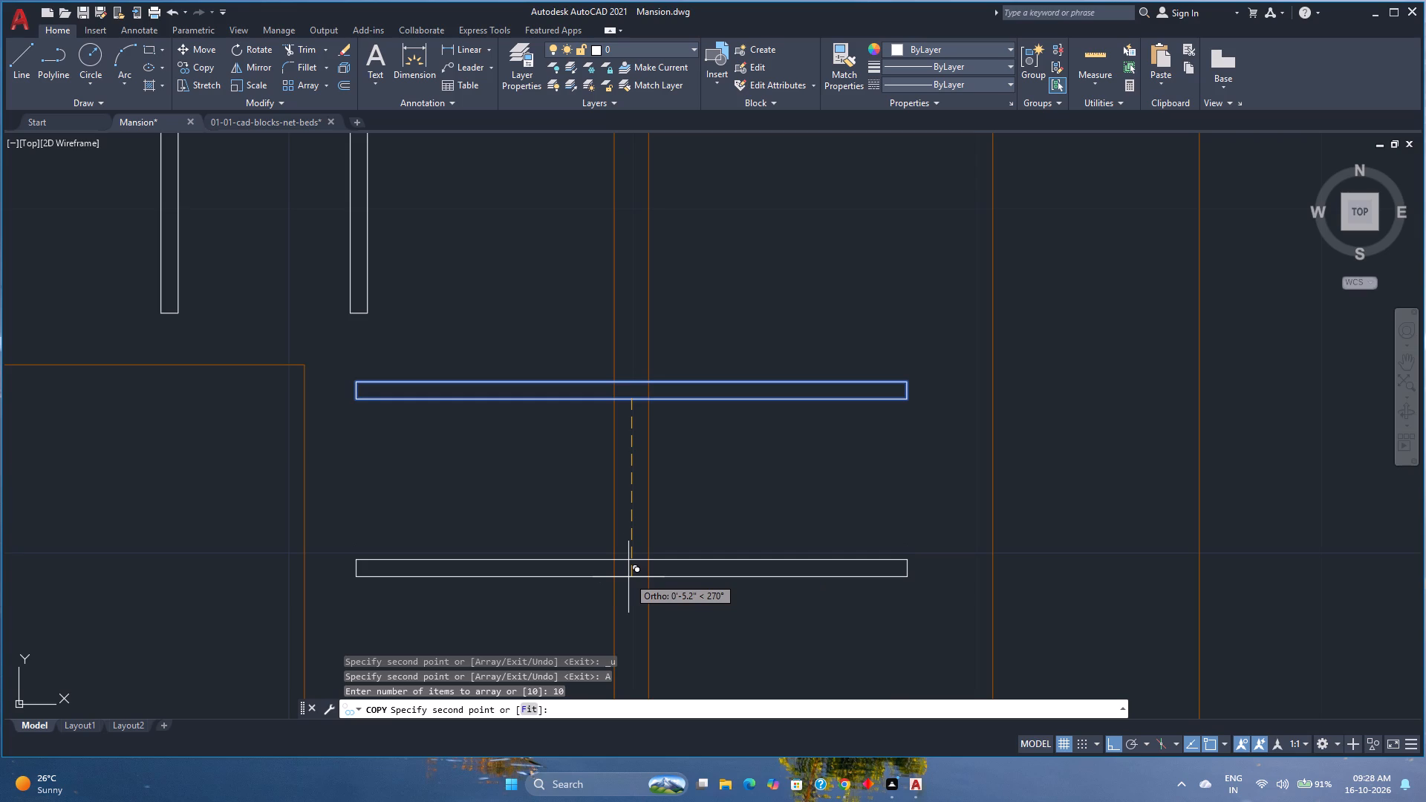
pyautogui.press('6')
pyautogui.press('Return')
pyautogui.scroll(-6, 625, 568)
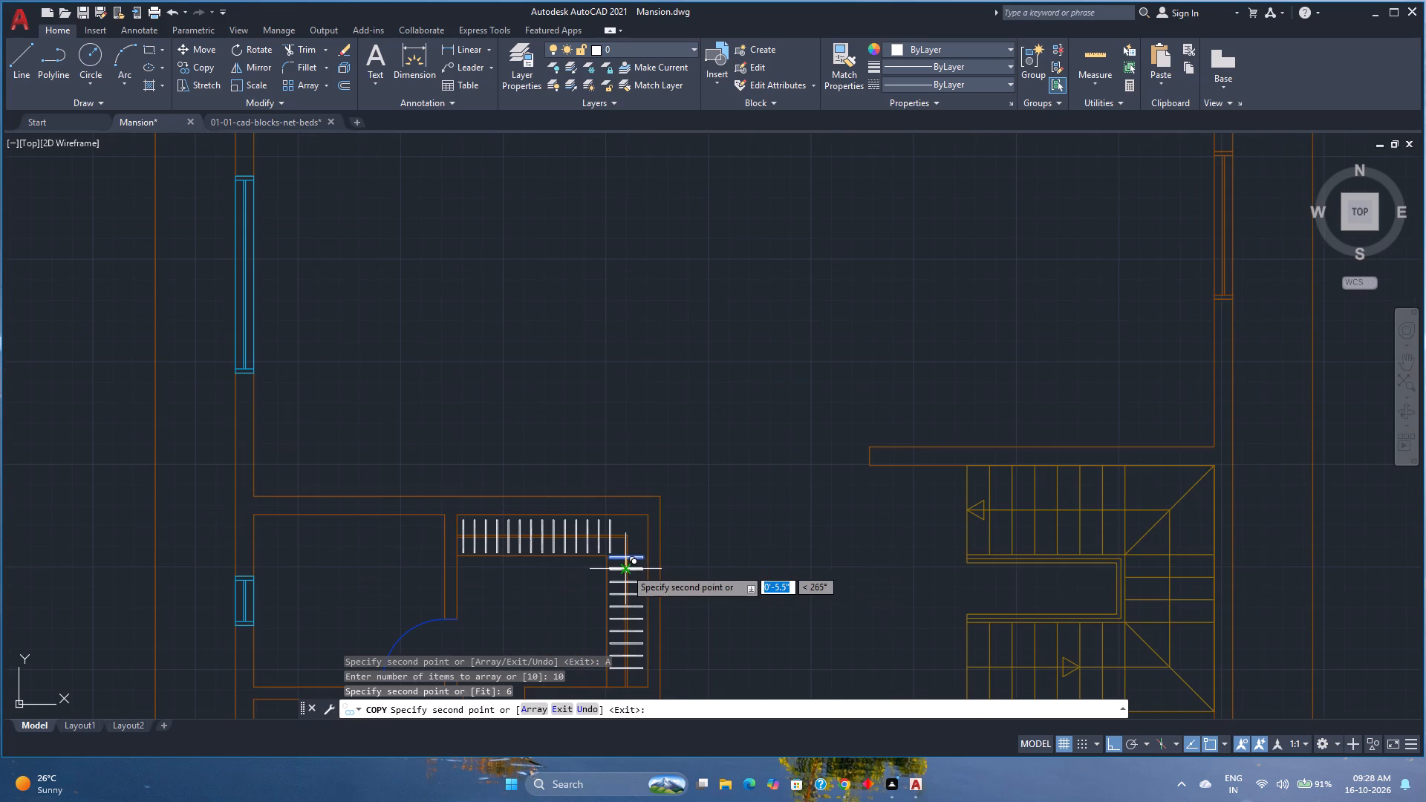
pyautogui.press('Escape')
# Group the L-shaped closet rail together with all hangers on both of its legs.
pyautogui.scroll(-1, 625, 568)
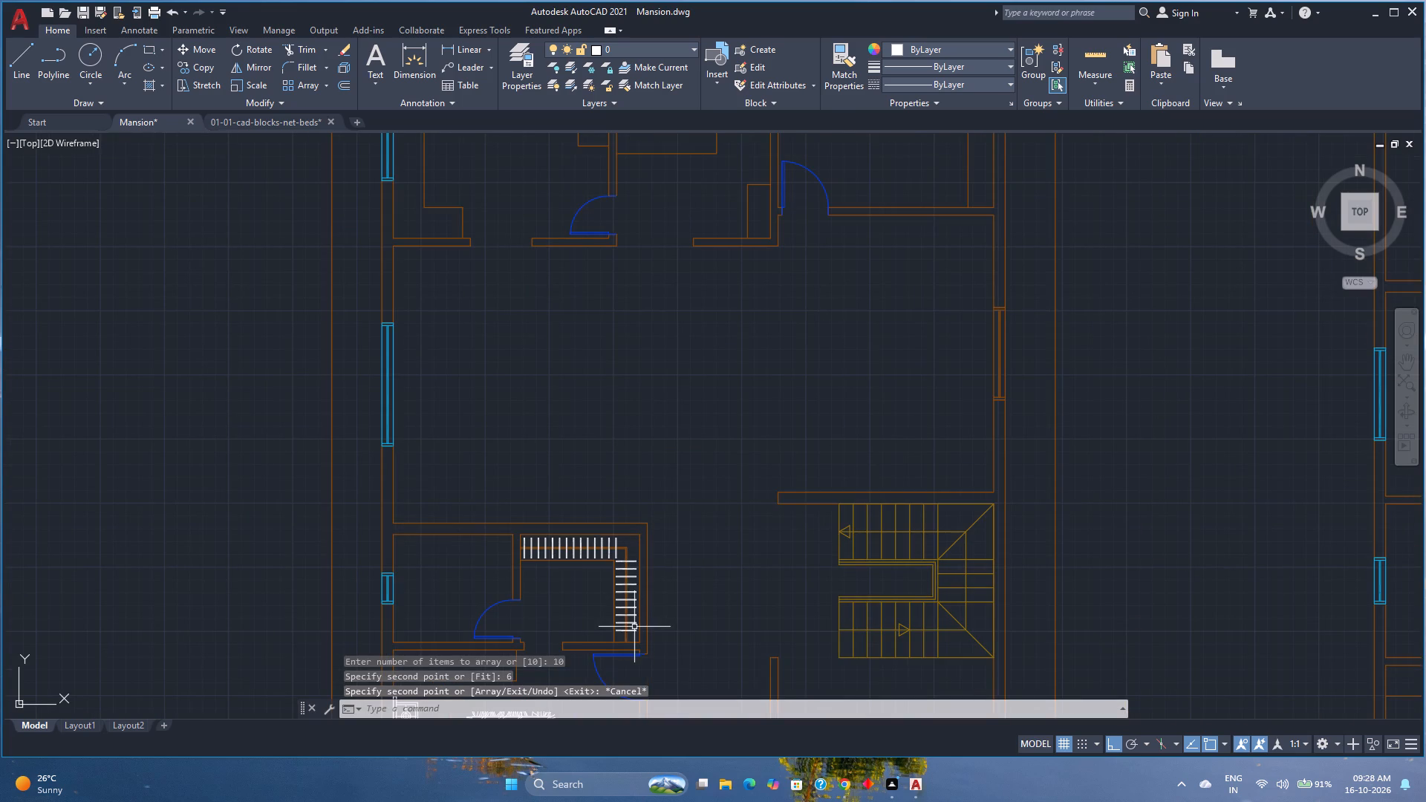
pyautogui.scroll(2, 631, 637)
pyautogui.click(631, 637)
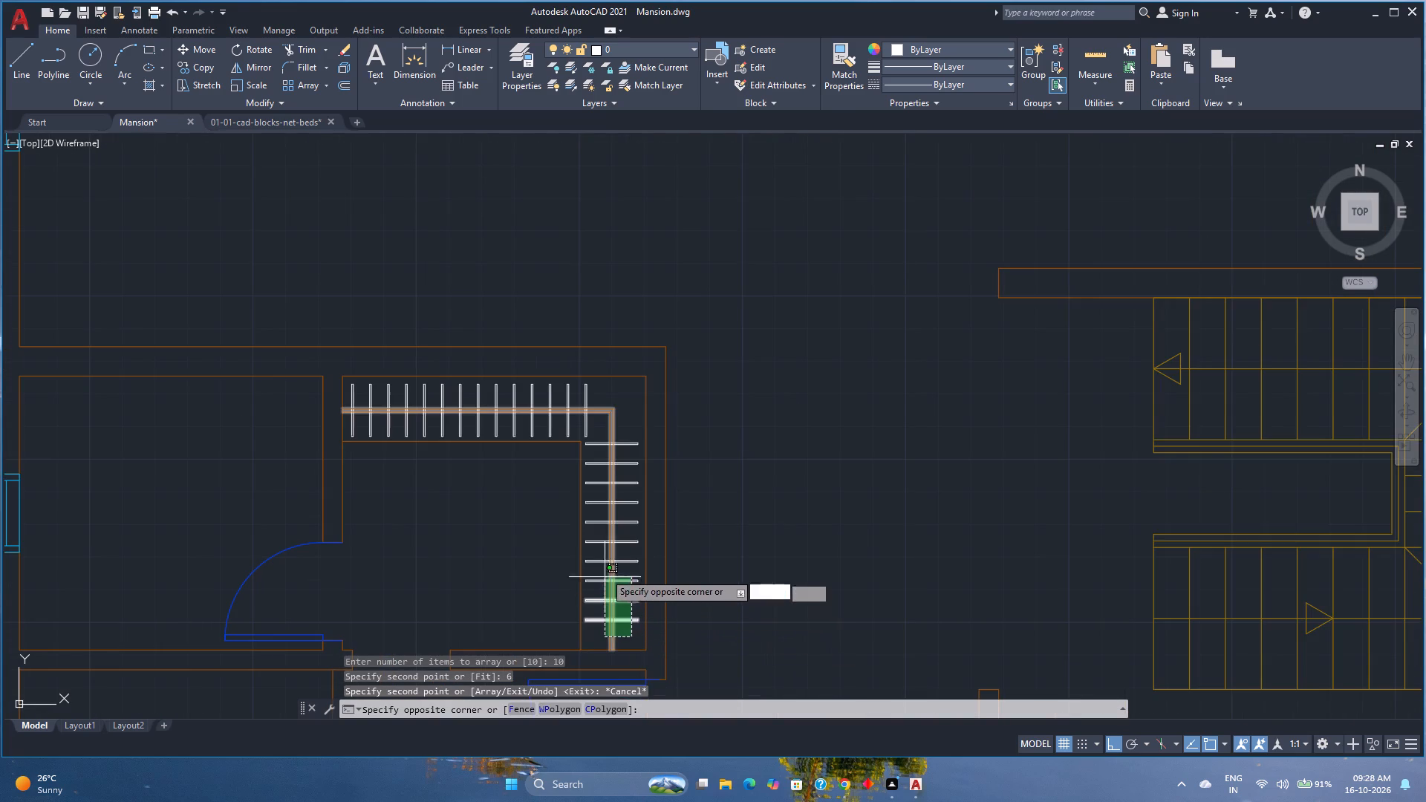
pyautogui.click(590, 407)
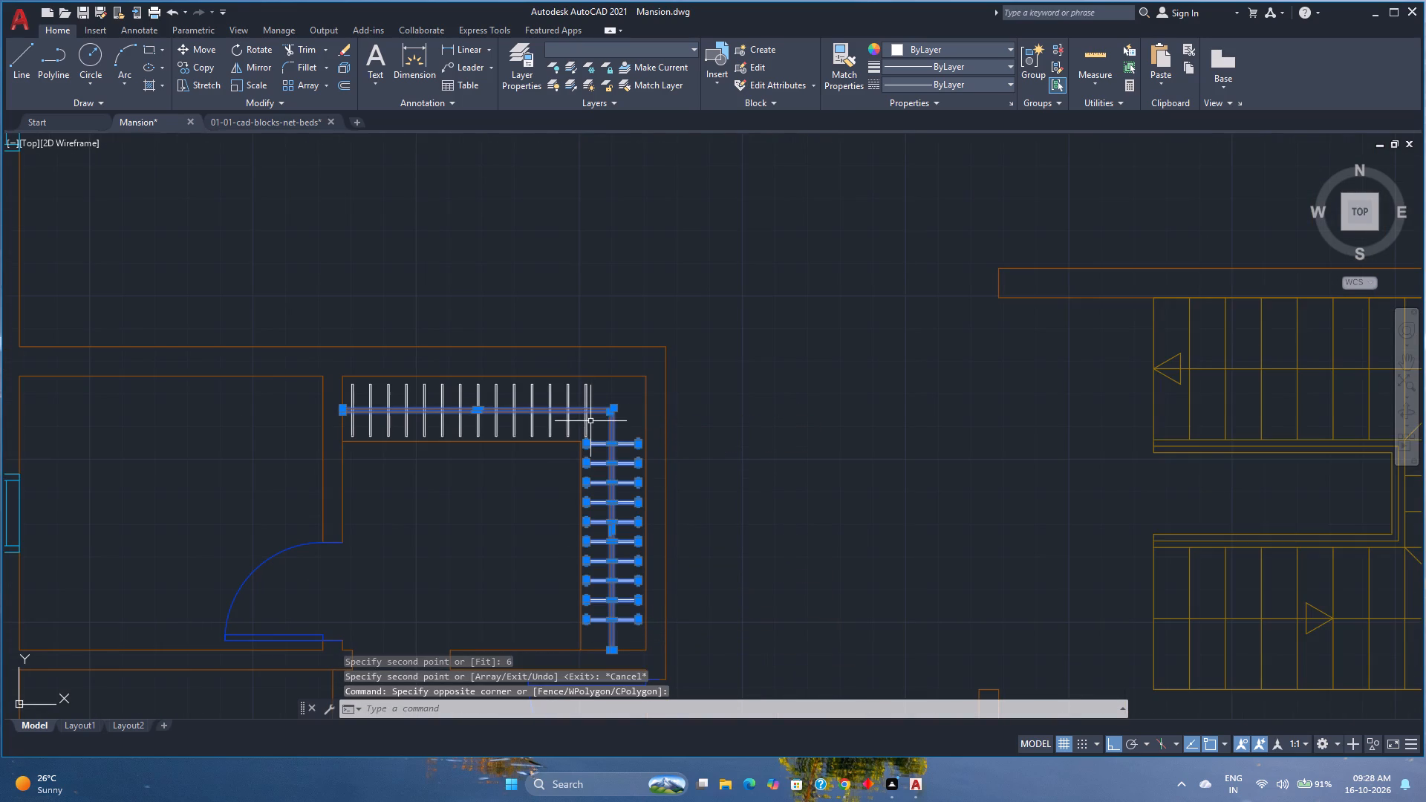
pyautogui.click(595, 427)
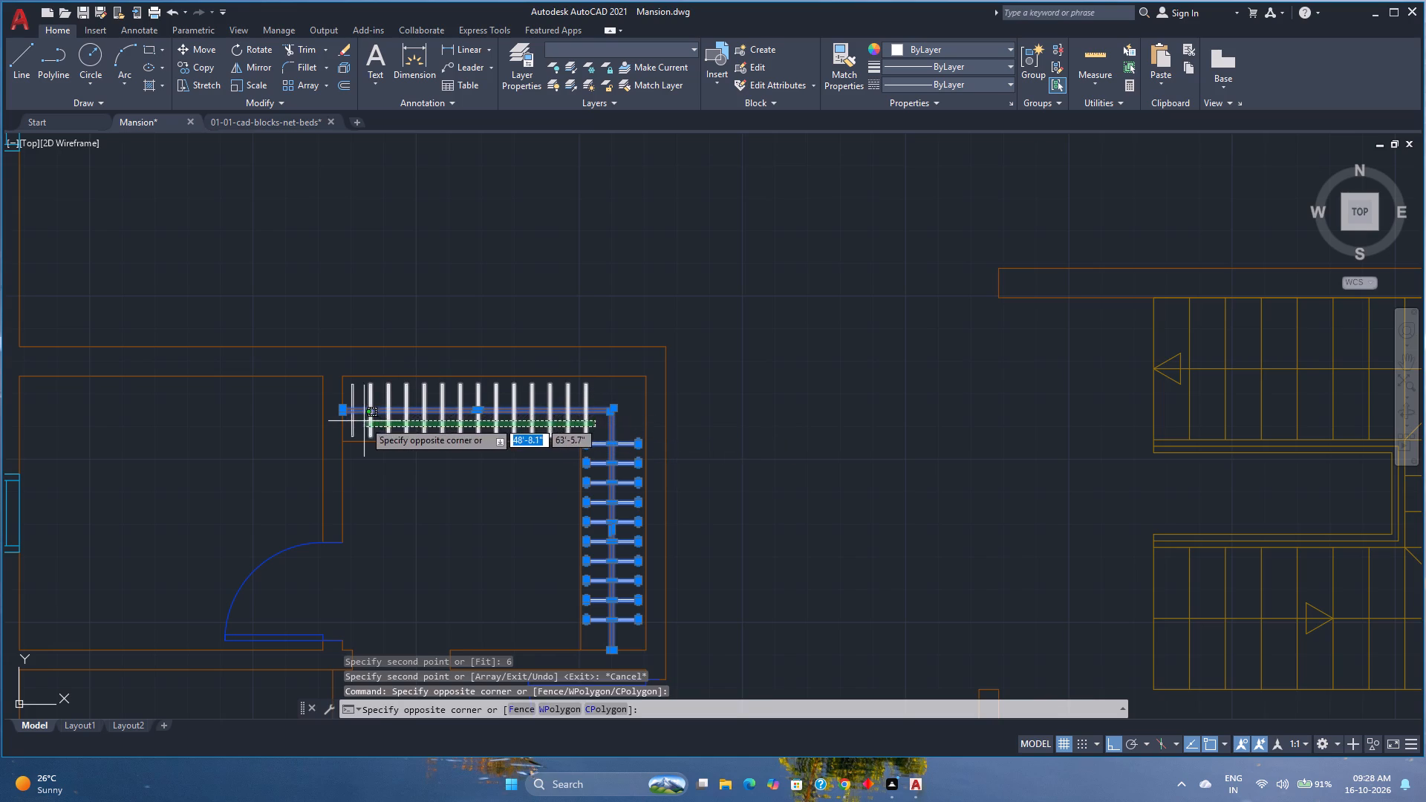
pyautogui.click(348, 413)
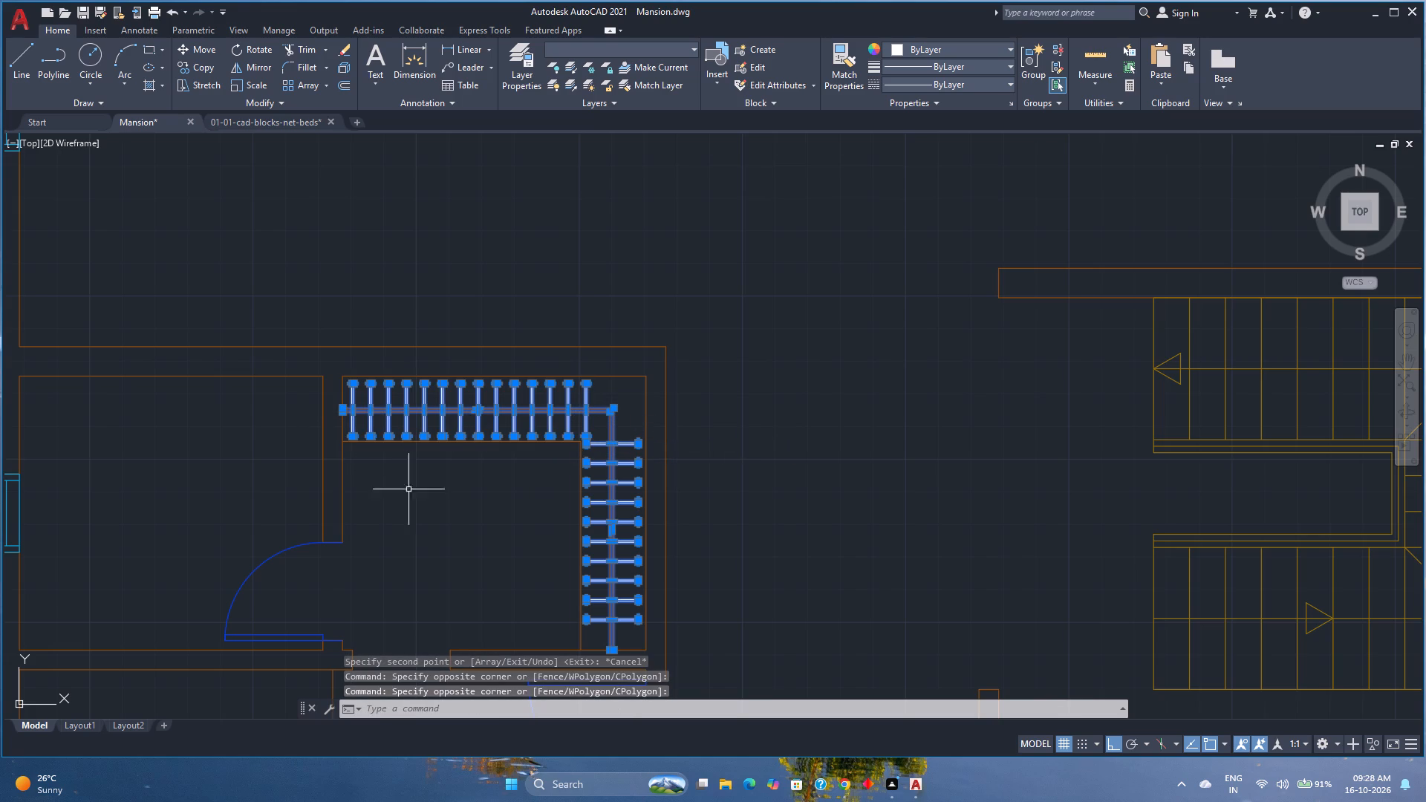
pyautogui.press('g')
pyautogui.press('Return')
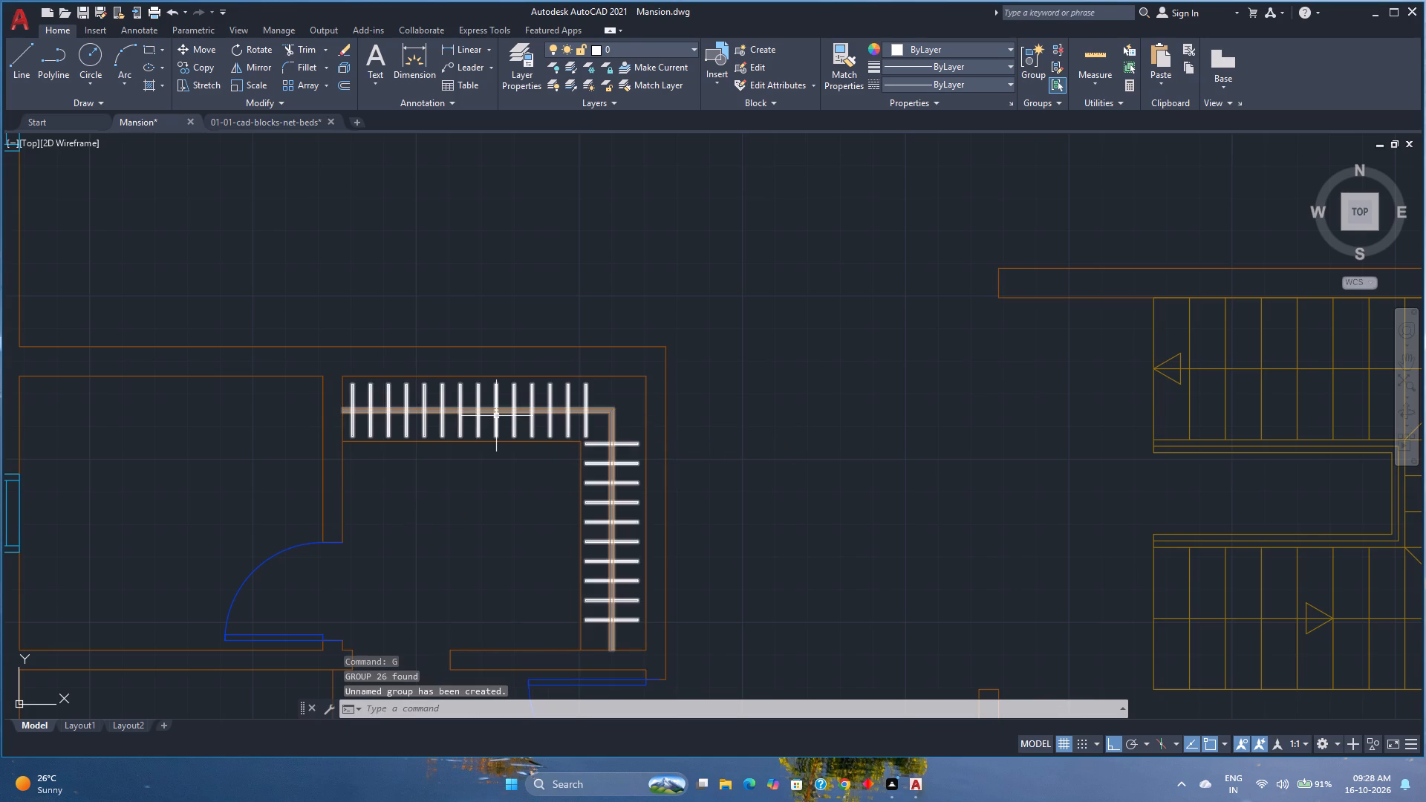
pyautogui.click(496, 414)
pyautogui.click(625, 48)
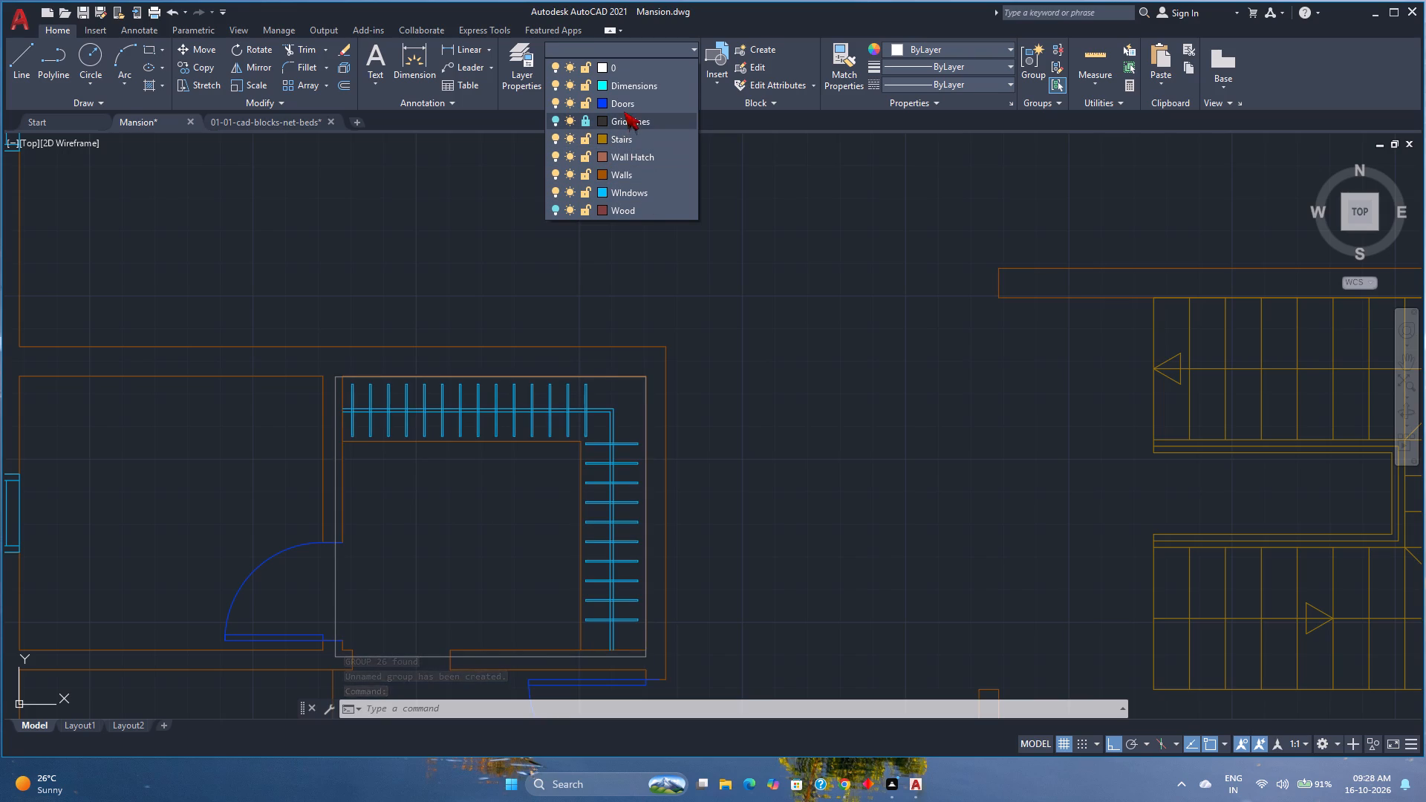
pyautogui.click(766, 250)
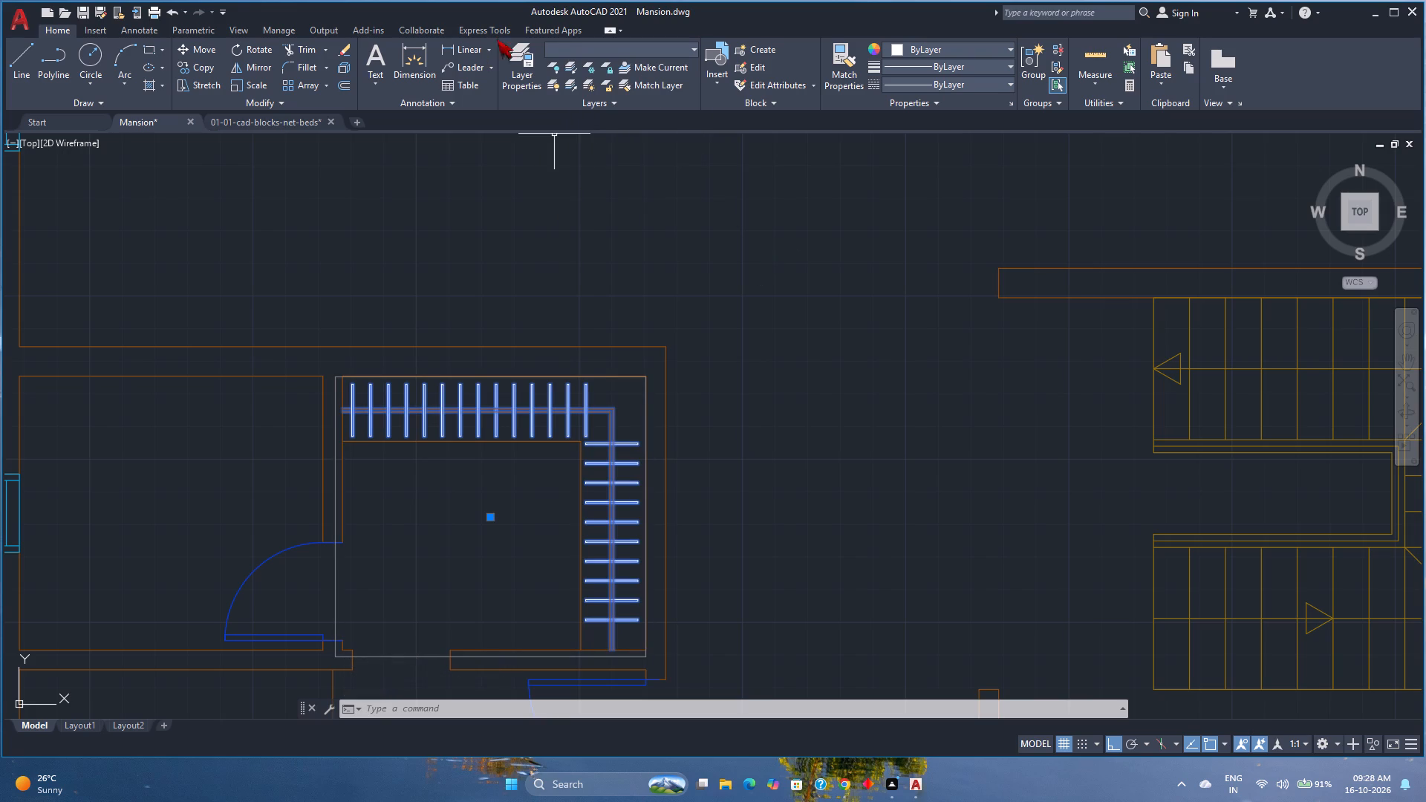
# Create a new layer named Furniture.
pyautogui.click(535, 62)
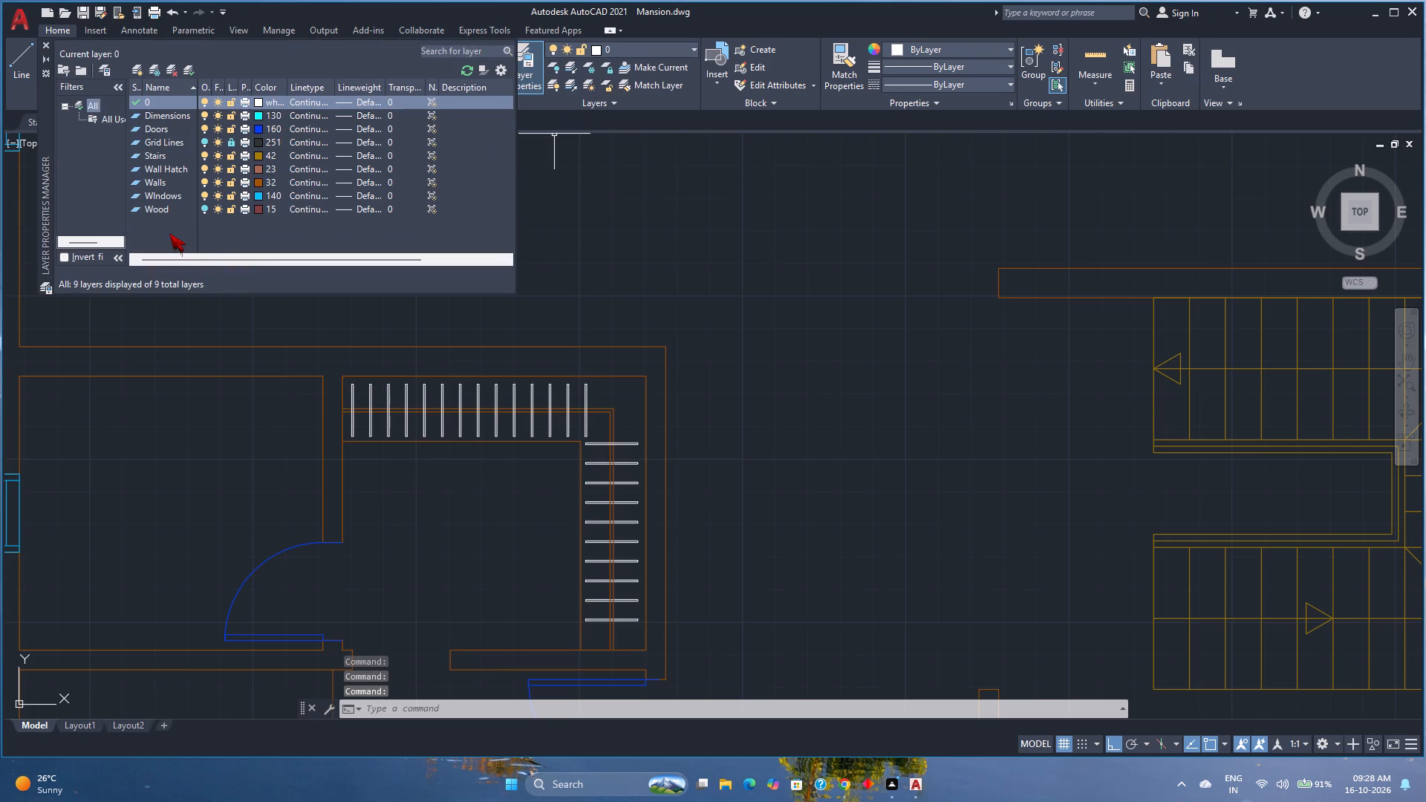
pyautogui.click(169, 233)
pyautogui.hotkey('alt', 'n')
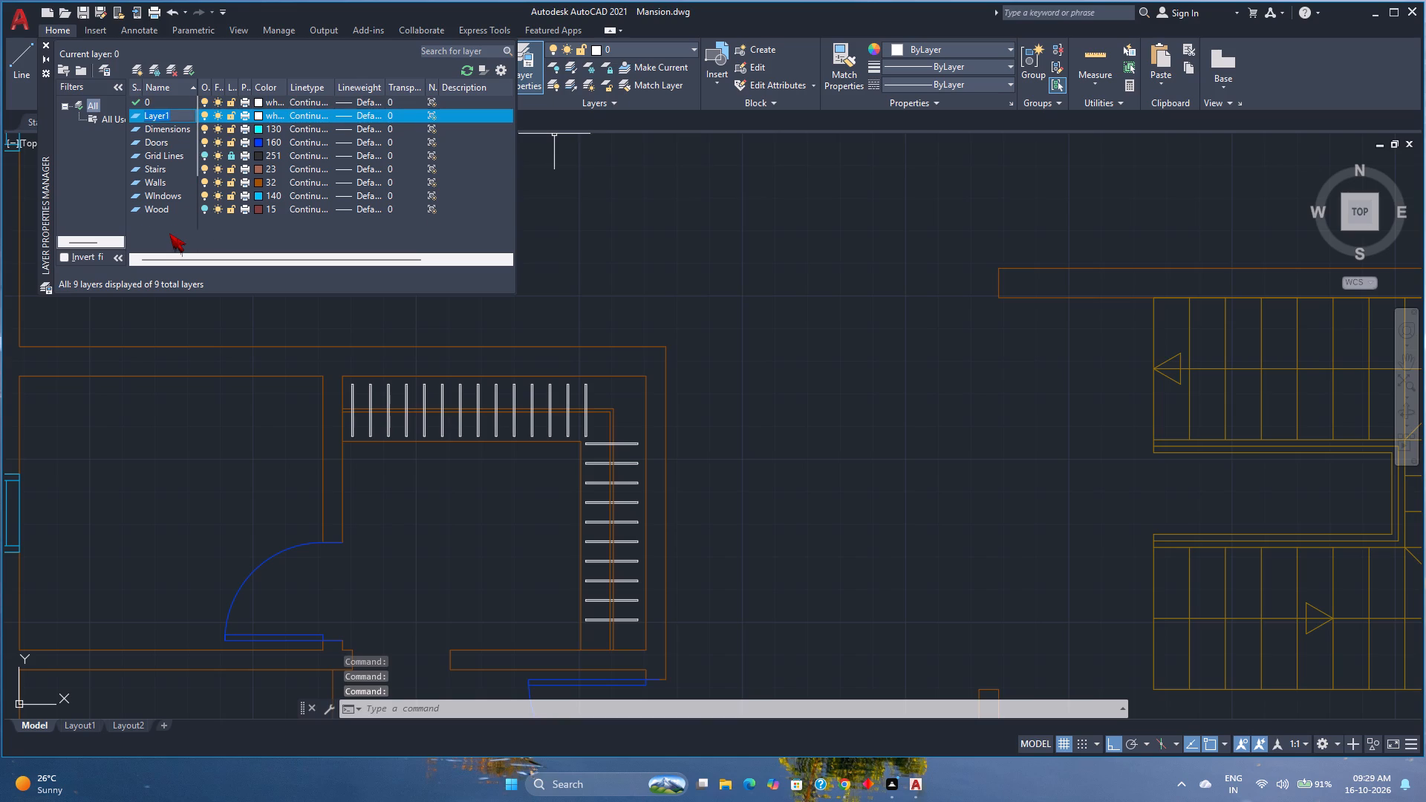
pyautogui.write('Furthin')
pyautogui.press('BackSpace')
pyautogui.press('BackSpace')
pyautogui.press('BackSpace')
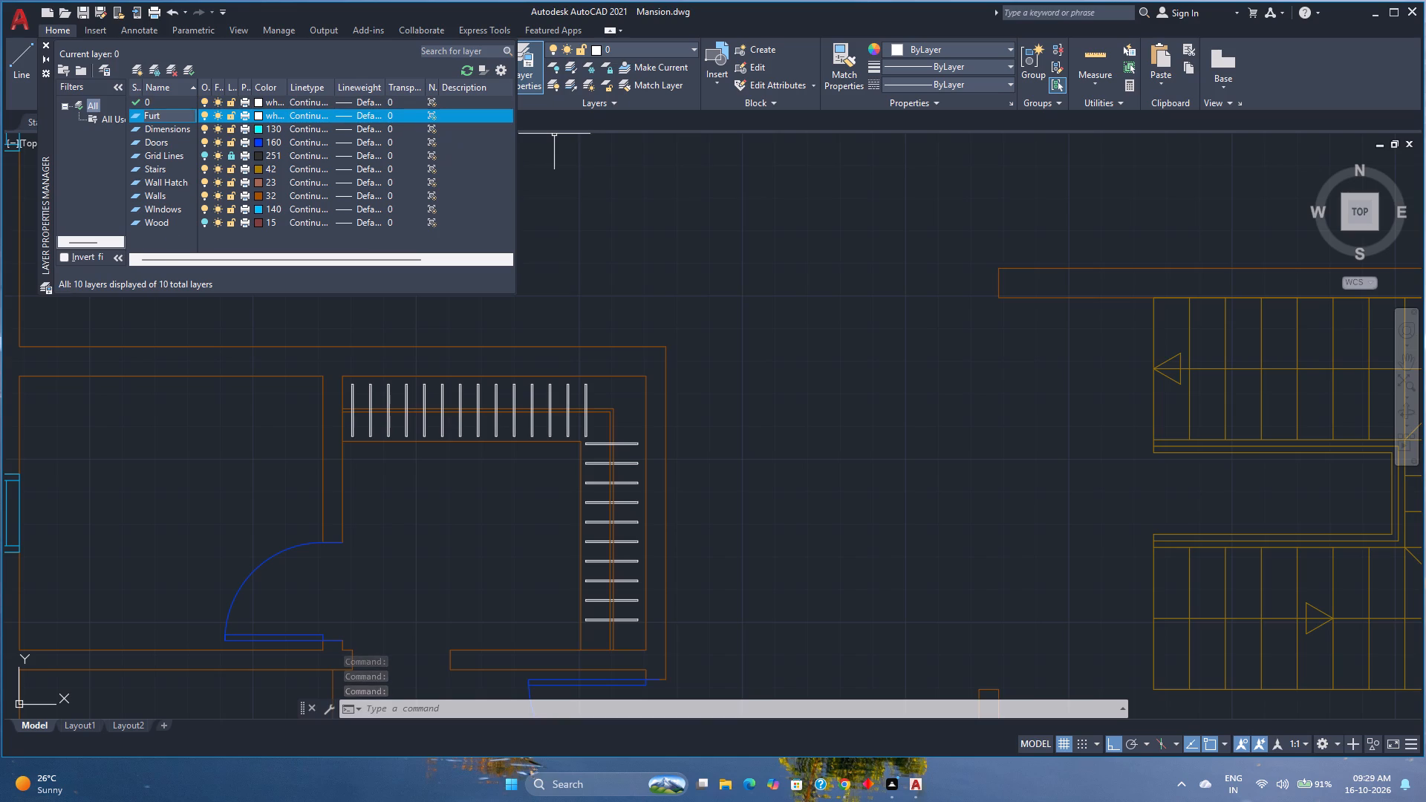
pyautogui.press('BackSpace')
pyautogui.write('niture')
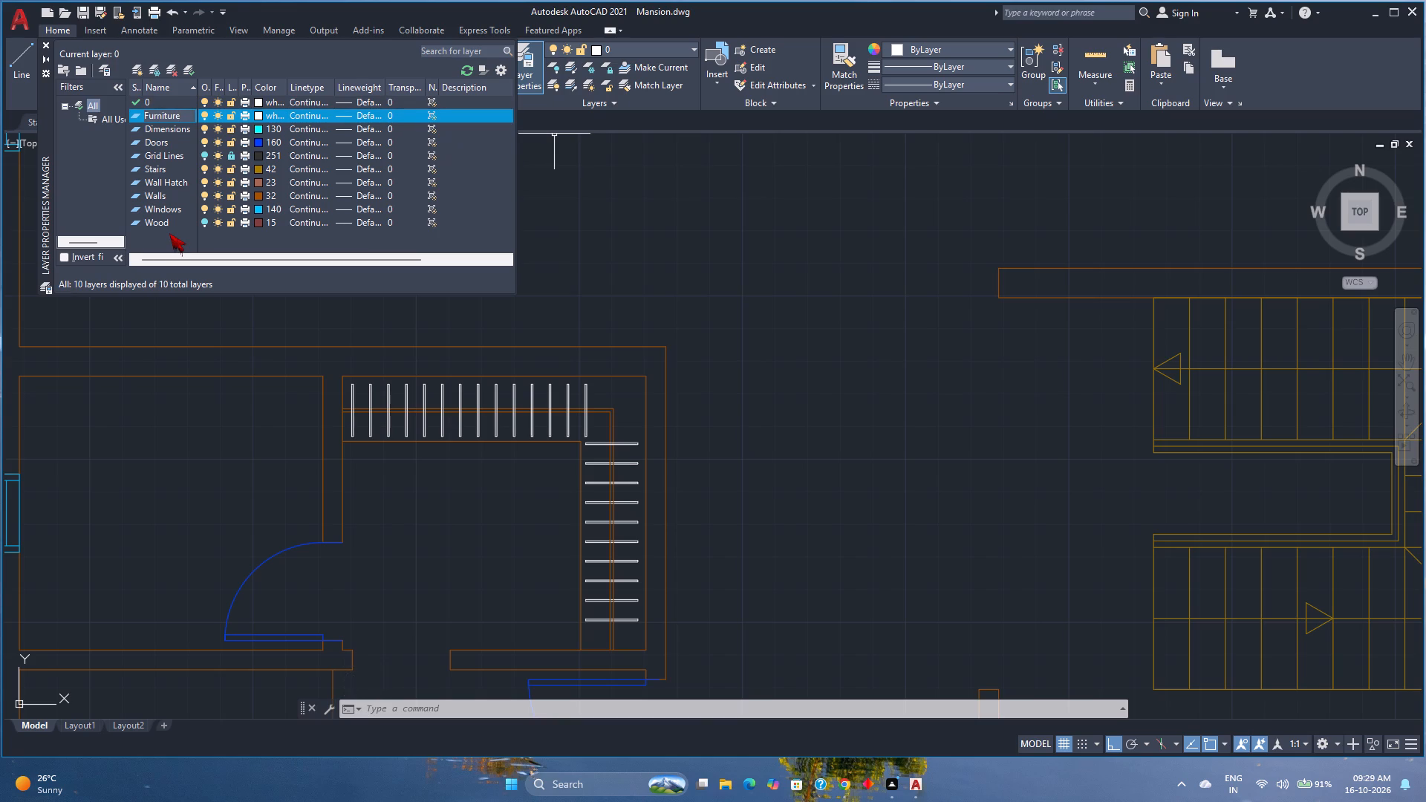
pyautogui.press('Return')
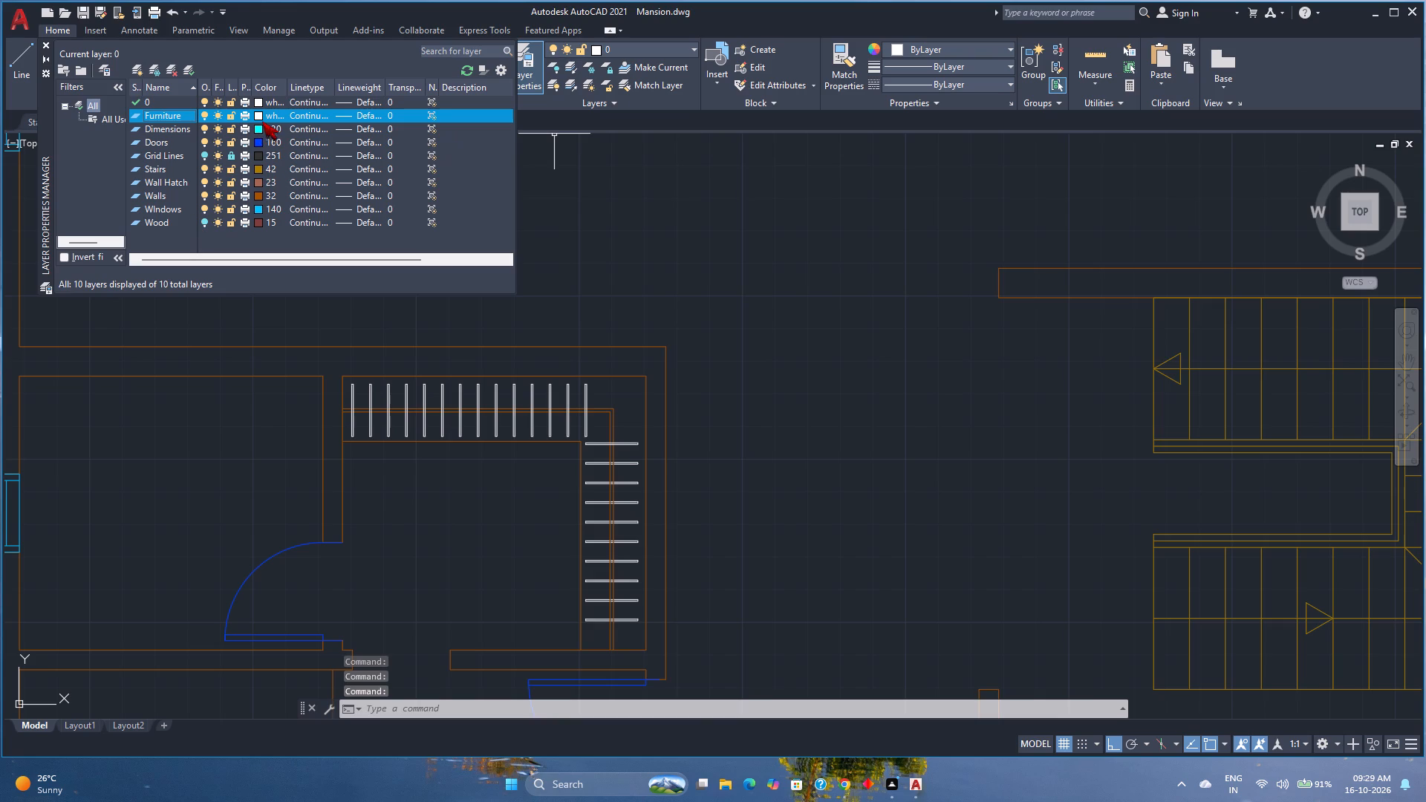
# Set the Furniture layer's colour to index colour 30.
pyautogui.click(258, 116)
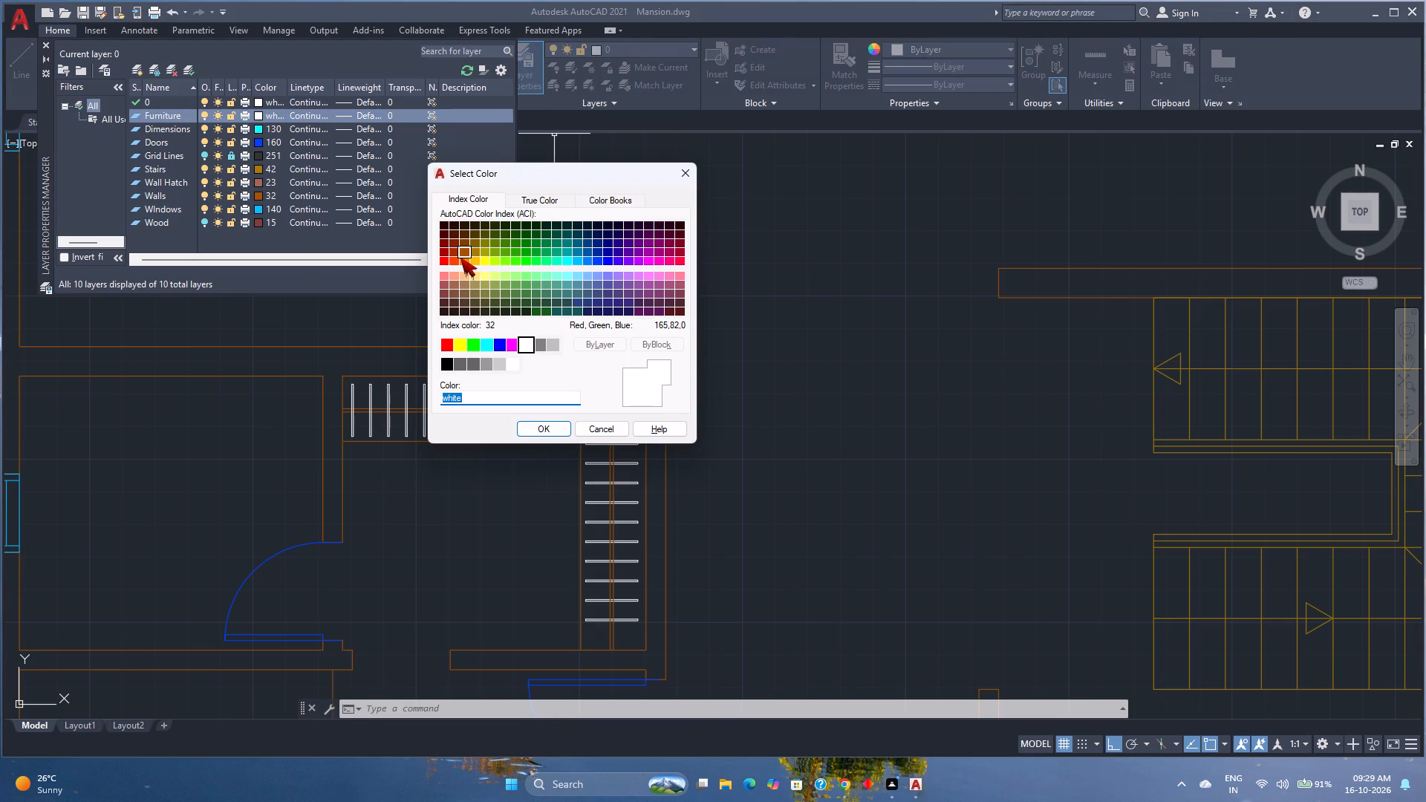
pyautogui.click(466, 261)
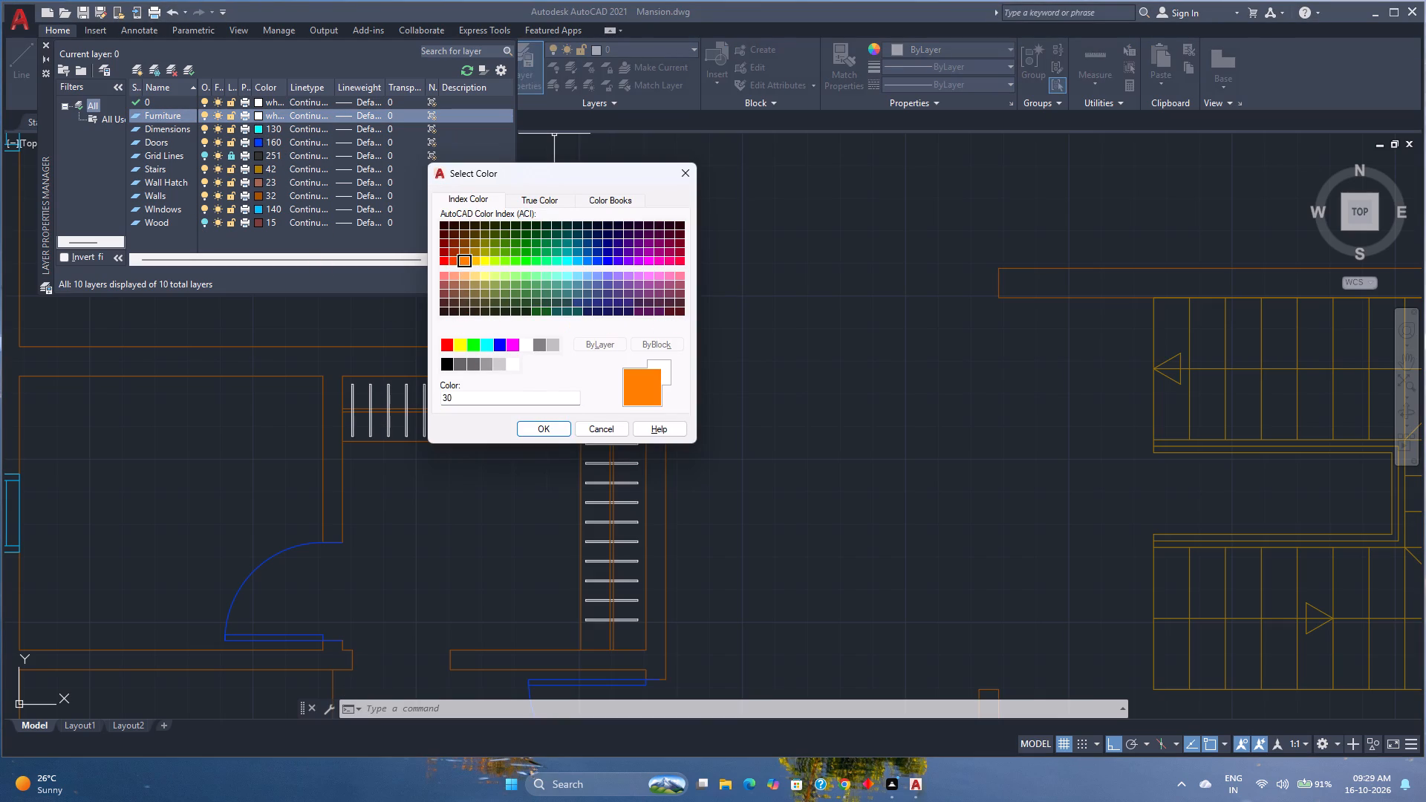
pyautogui.click(545, 431)
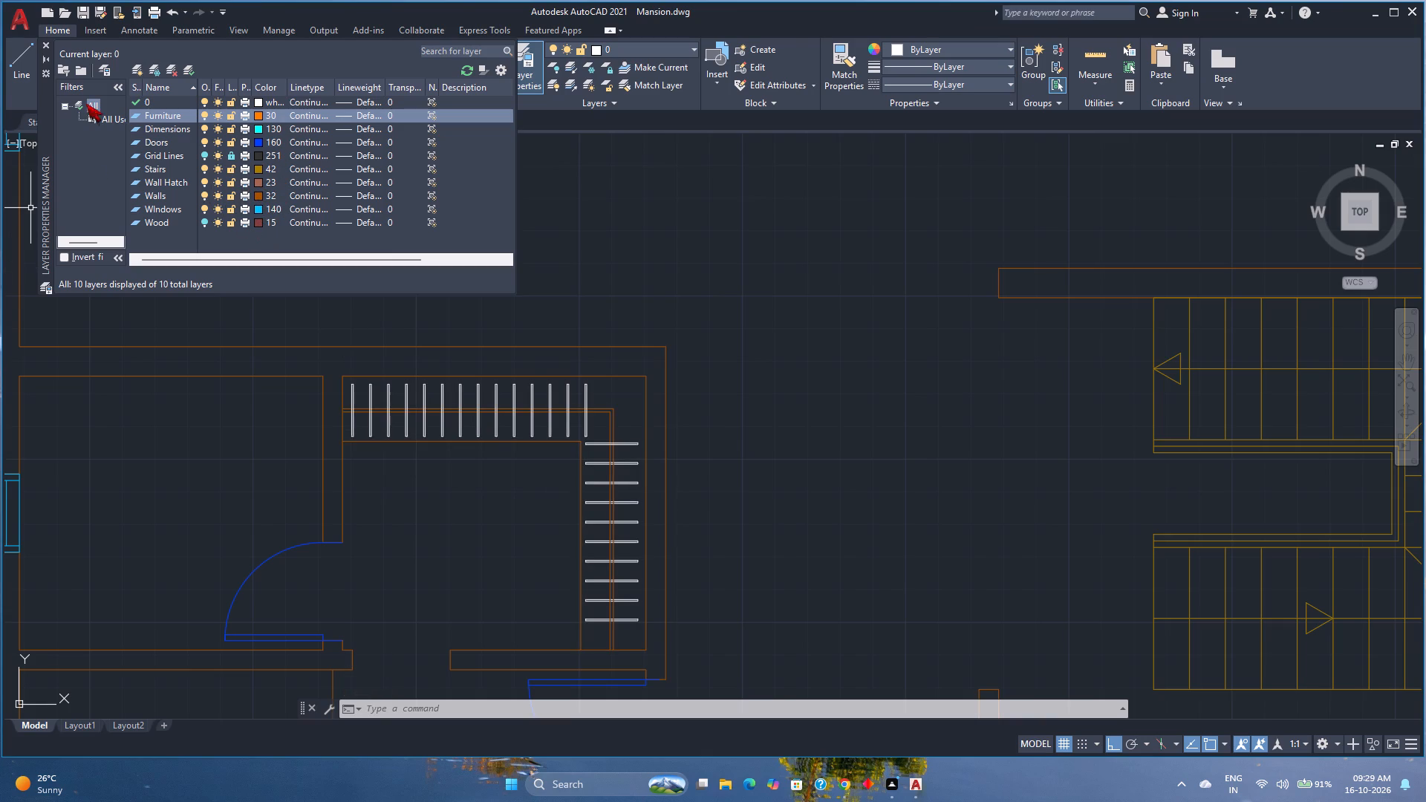
pyautogui.click(44, 50)
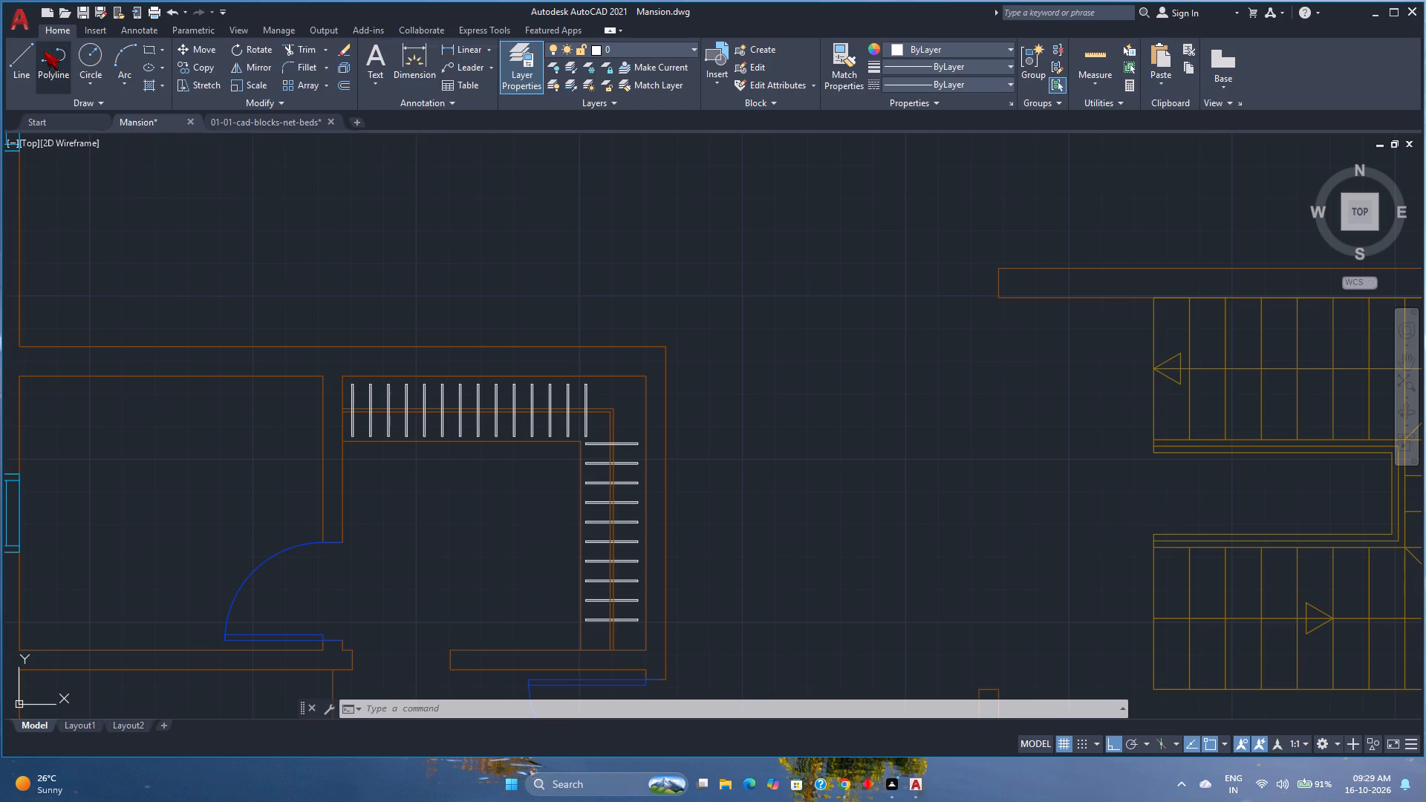
# Move the grouped closet rail and hangers to the Furniture layer.
pyautogui.click(531, 426)
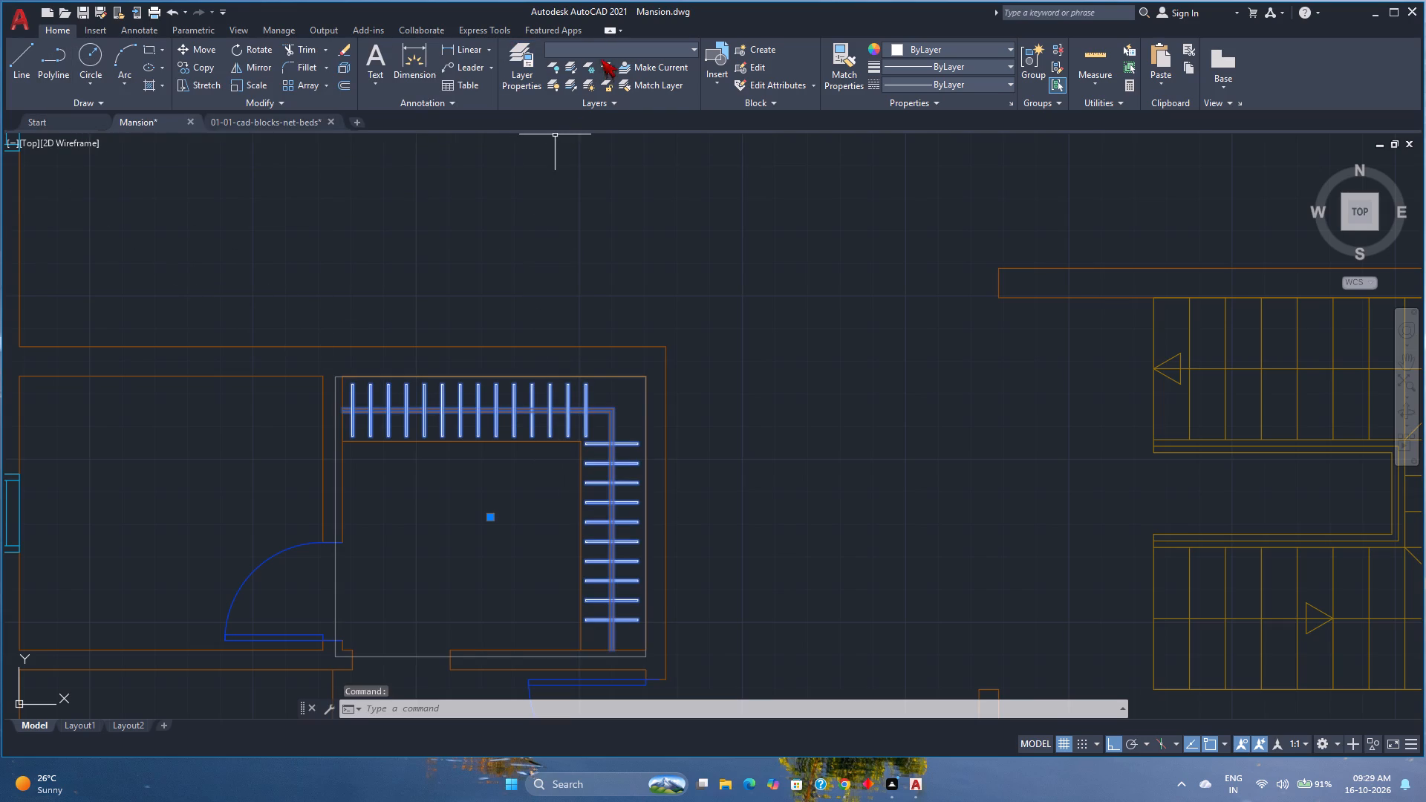
pyautogui.click(603, 50)
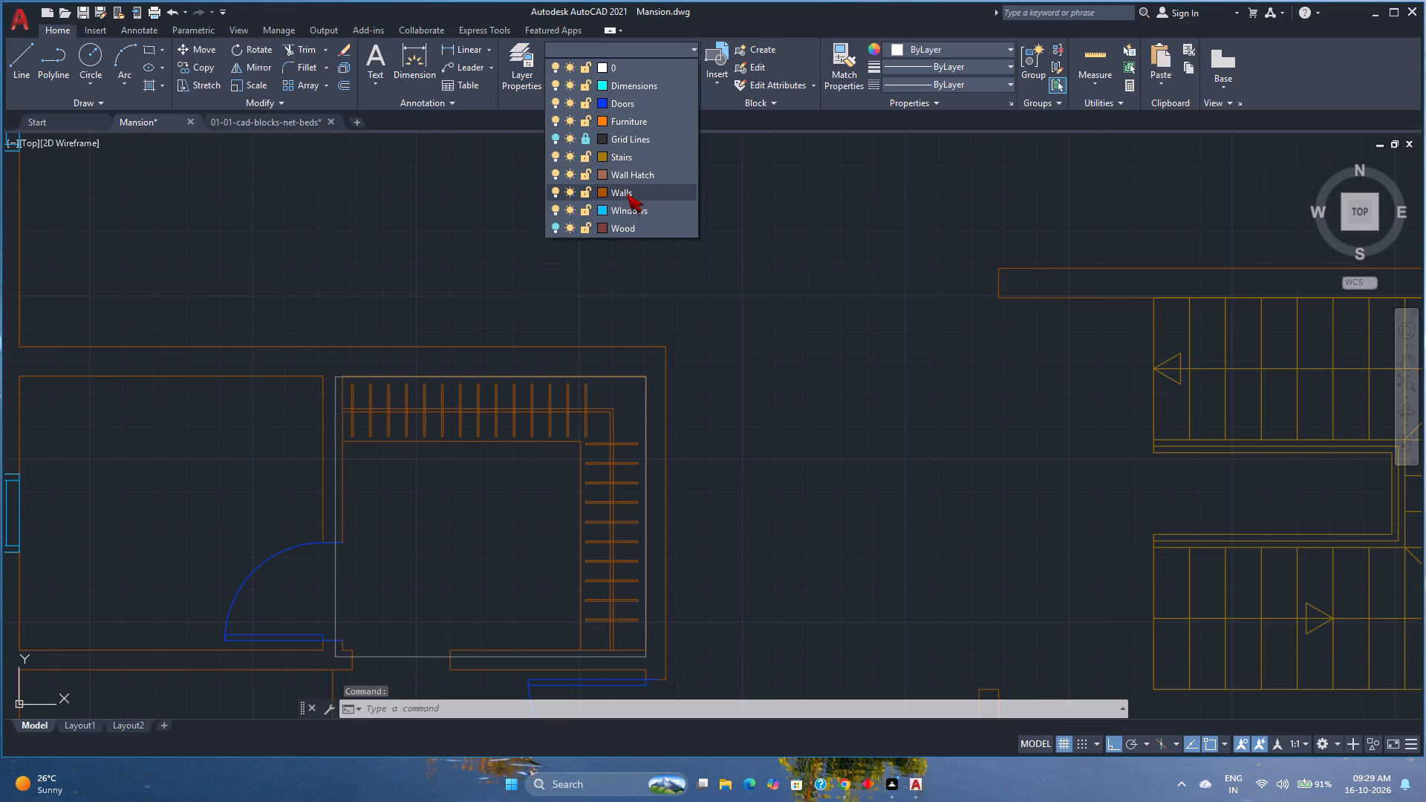
pyautogui.click(631, 125)
pyautogui.scroll(-1, 400, 364)
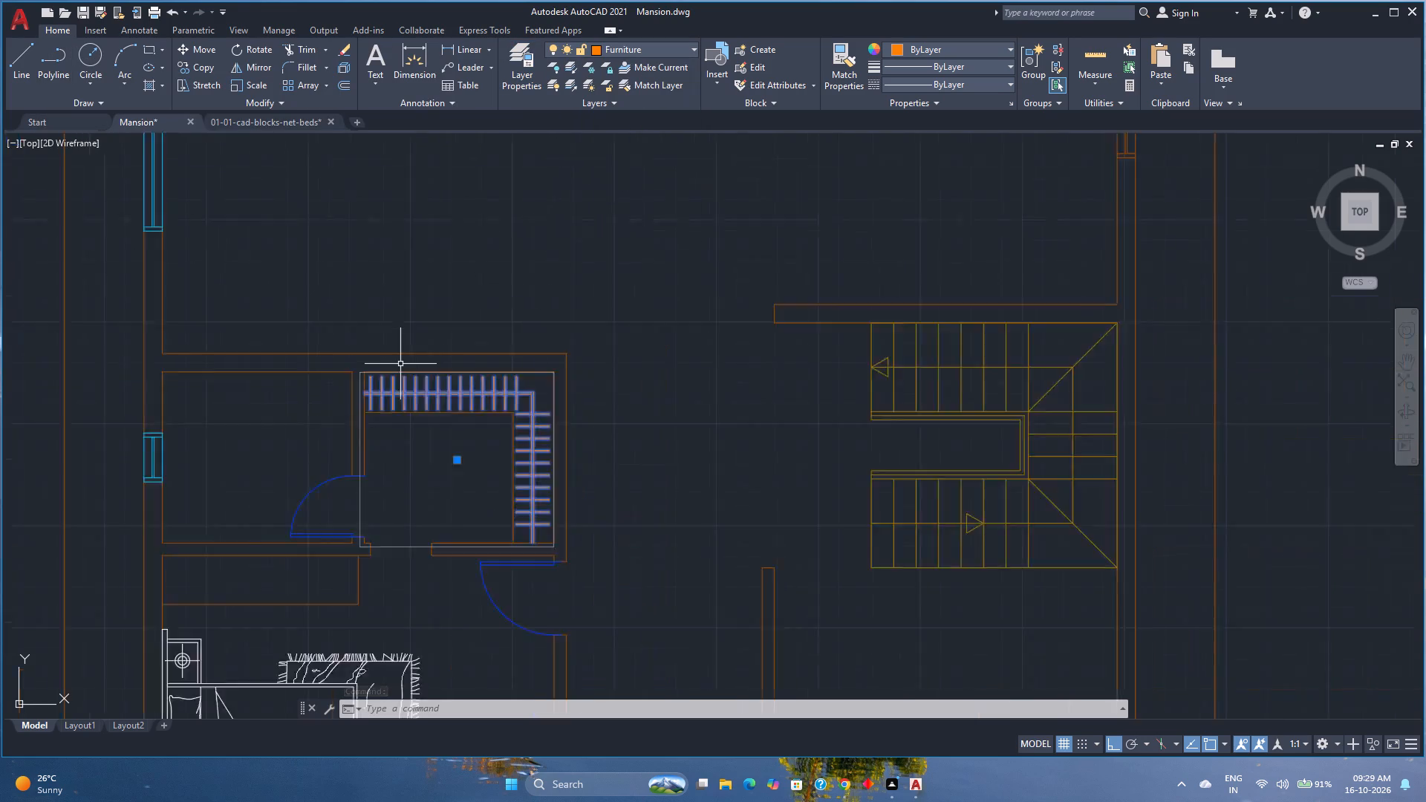
pyautogui.press('Escape')
# Move the window in the ground-floor hall's east wall, above the stairs, to the Windows layer.
pyautogui.scroll(-2, 406, 363)
pyautogui.moveTo(405, 363); pyautogui.dragTo(368, 404, button='middle')
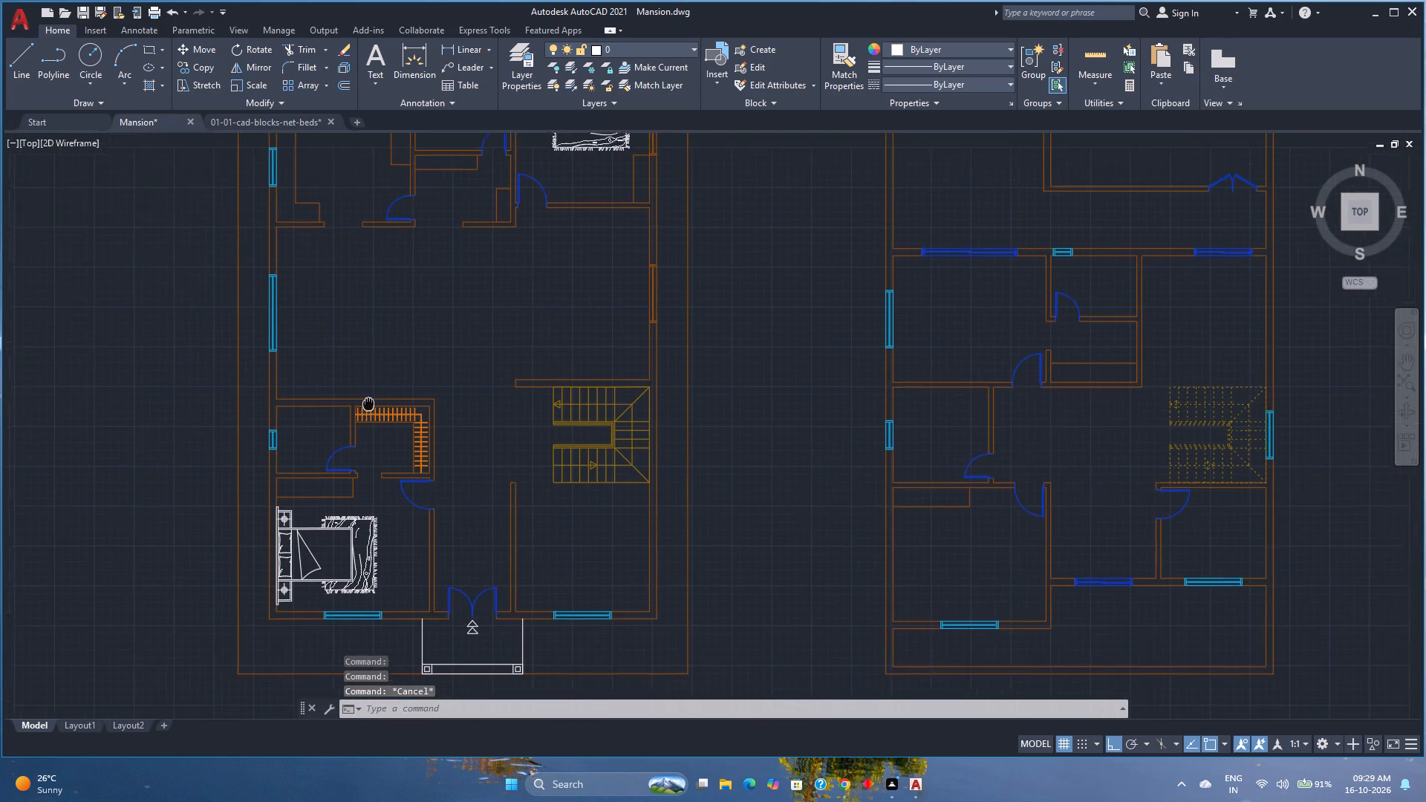
pyautogui.moveTo(368, 404); pyautogui.dragTo(325, 460, button='middle')
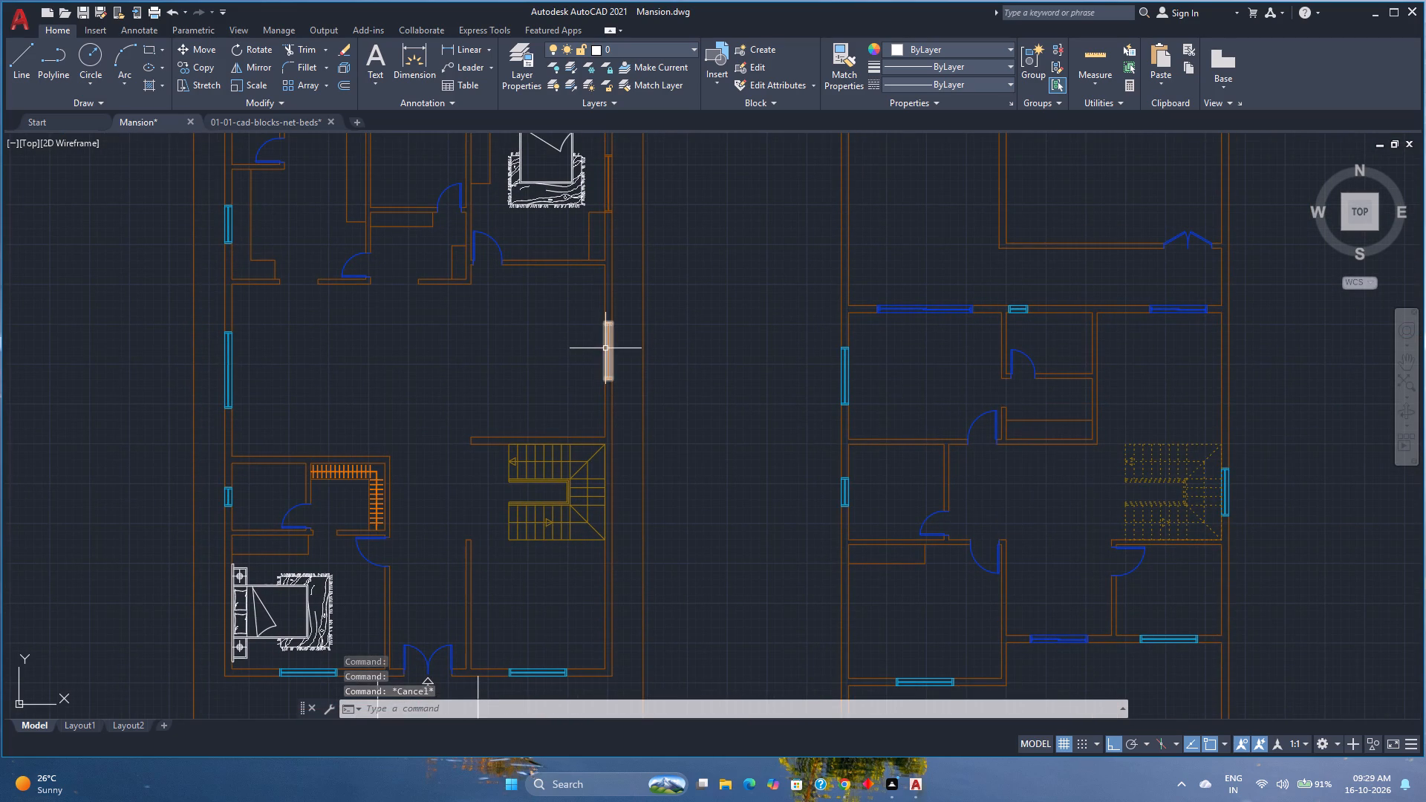
pyautogui.click(605, 348)
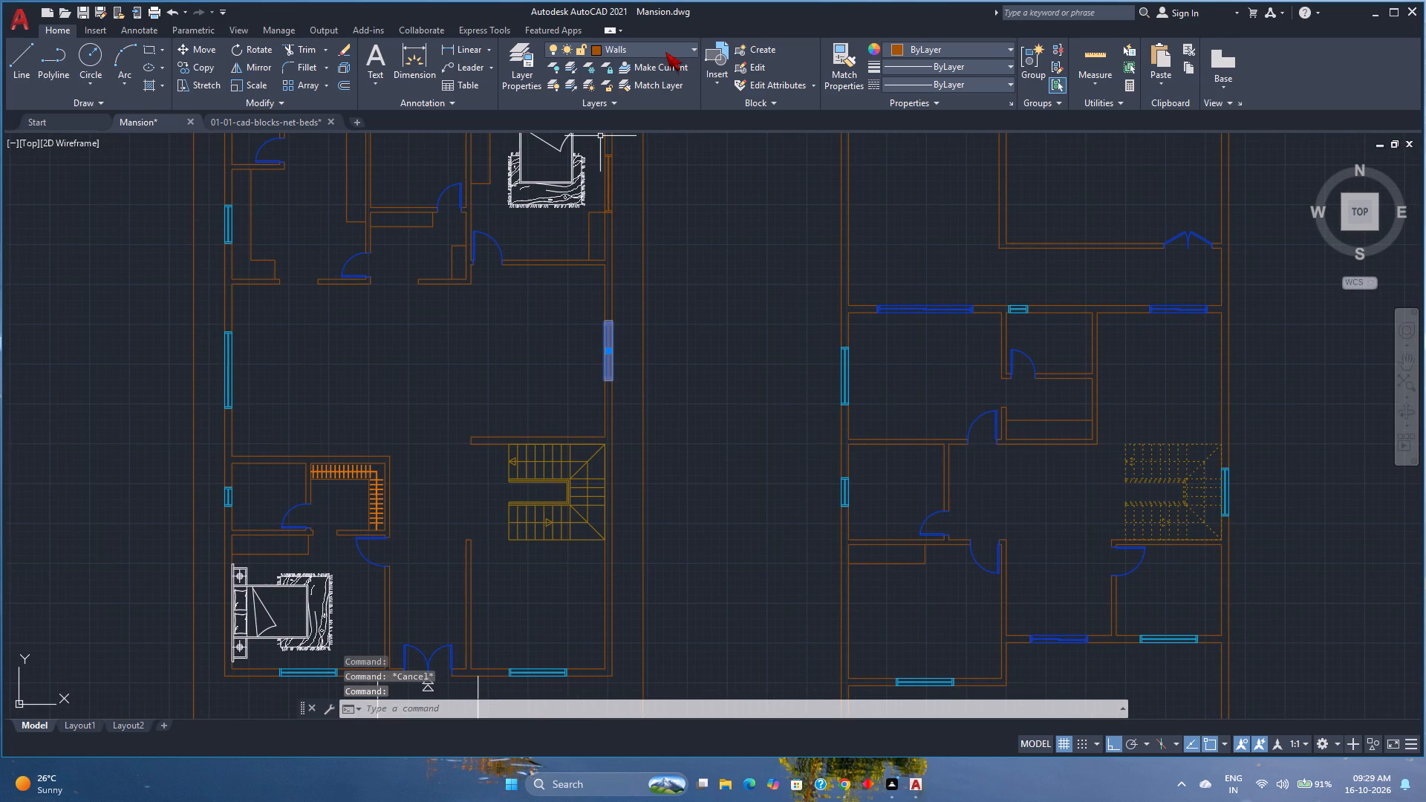
pyautogui.moveTo(572, 360); pyautogui.dragTo(507, 434, button='middle')
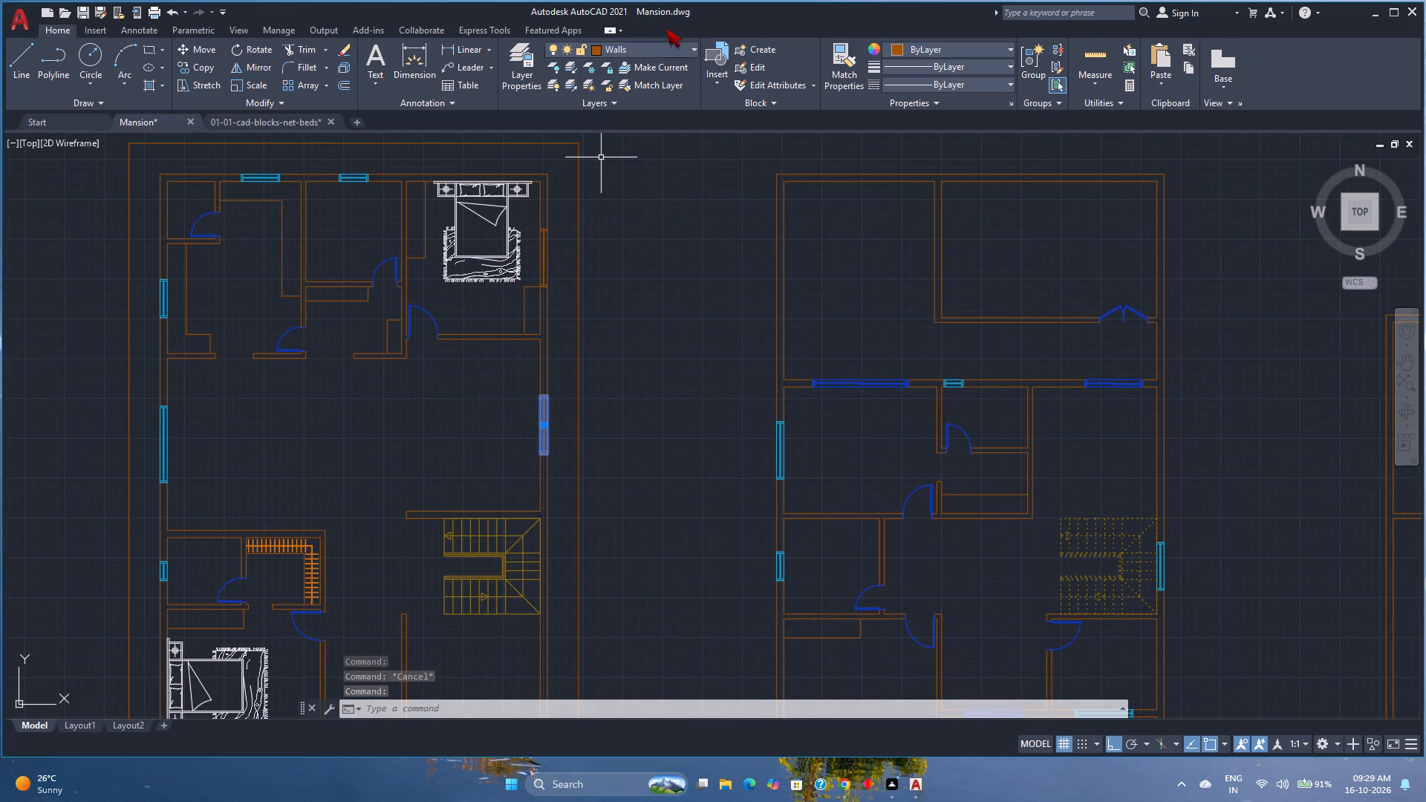
pyautogui.click(657, 47)
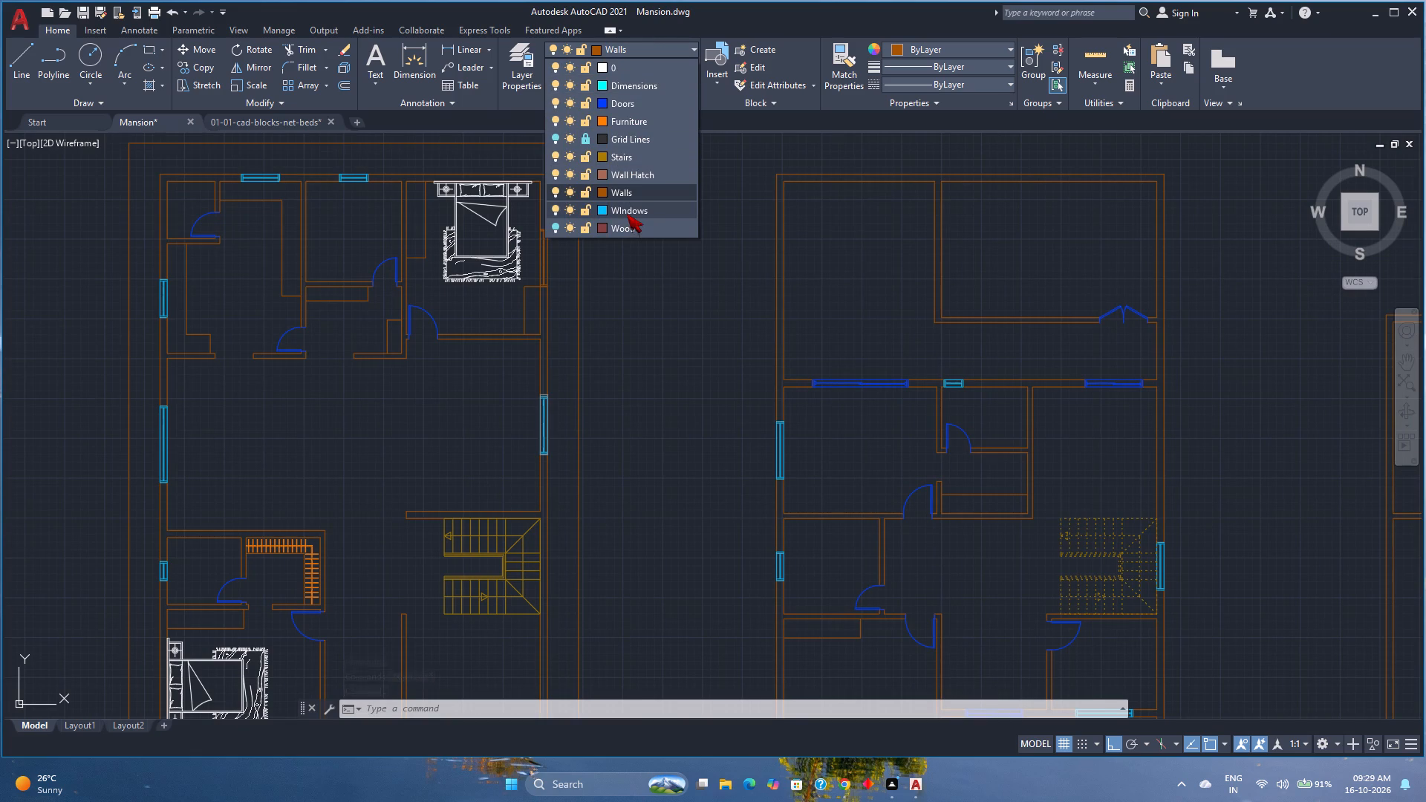
pyautogui.click(627, 214)
pyautogui.press('Escape')
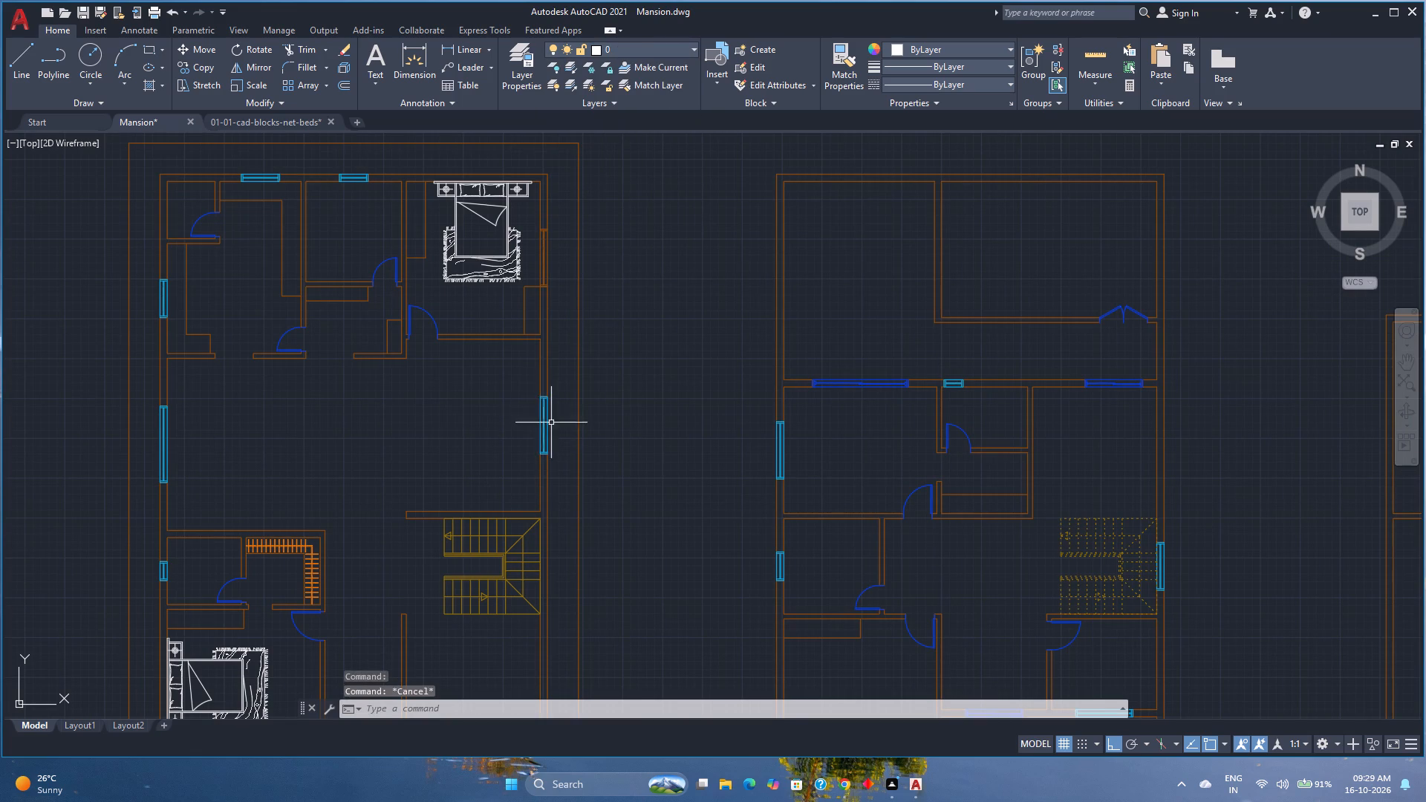
# Save the Mansion drawing.
pyautogui.scroll(2, 551, 423)
pyautogui.scroll(-4, 544, 423)
pyautogui.moveTo(559, 428); pyautogui.dragTo(532, 398, button='middle')
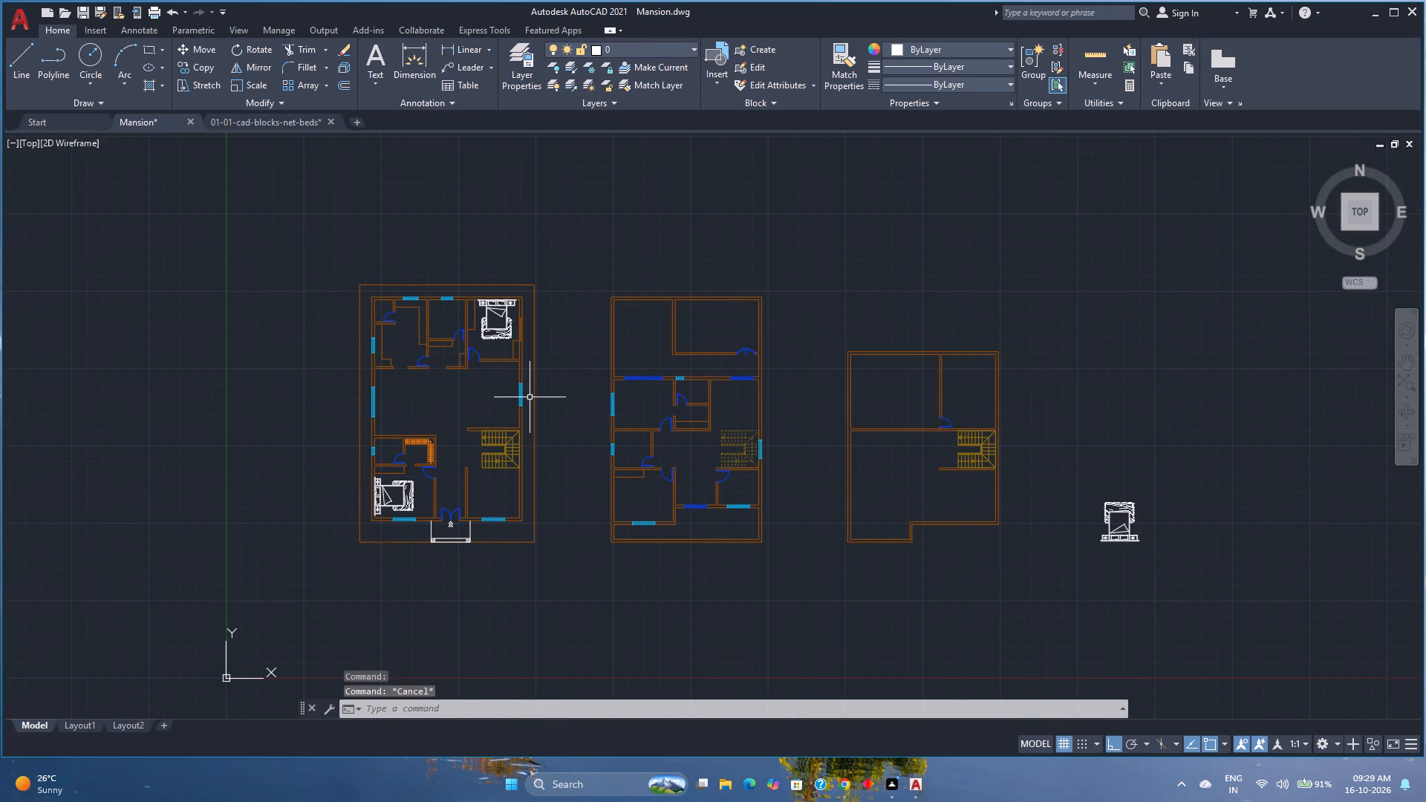
pyautogui.hotkey('ctrl', 's')
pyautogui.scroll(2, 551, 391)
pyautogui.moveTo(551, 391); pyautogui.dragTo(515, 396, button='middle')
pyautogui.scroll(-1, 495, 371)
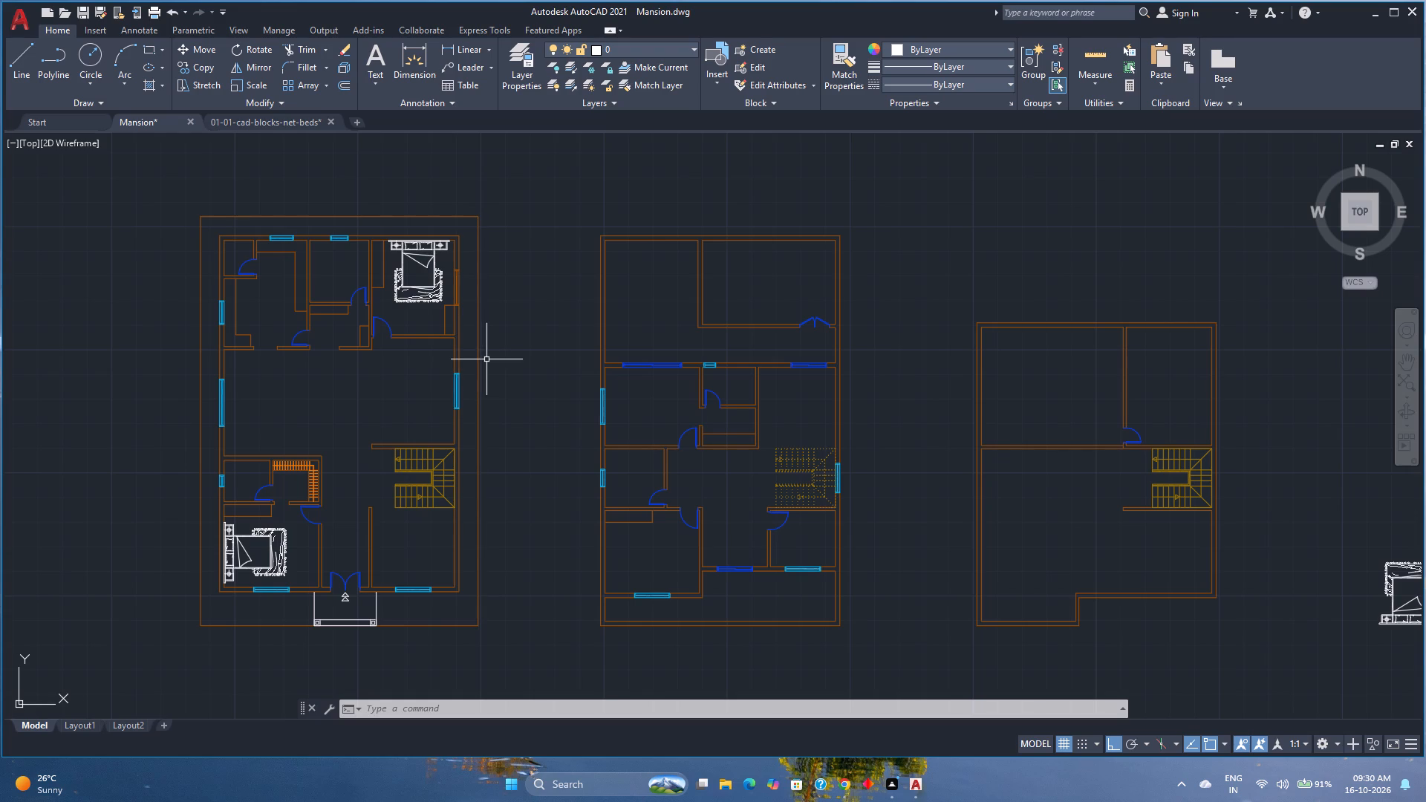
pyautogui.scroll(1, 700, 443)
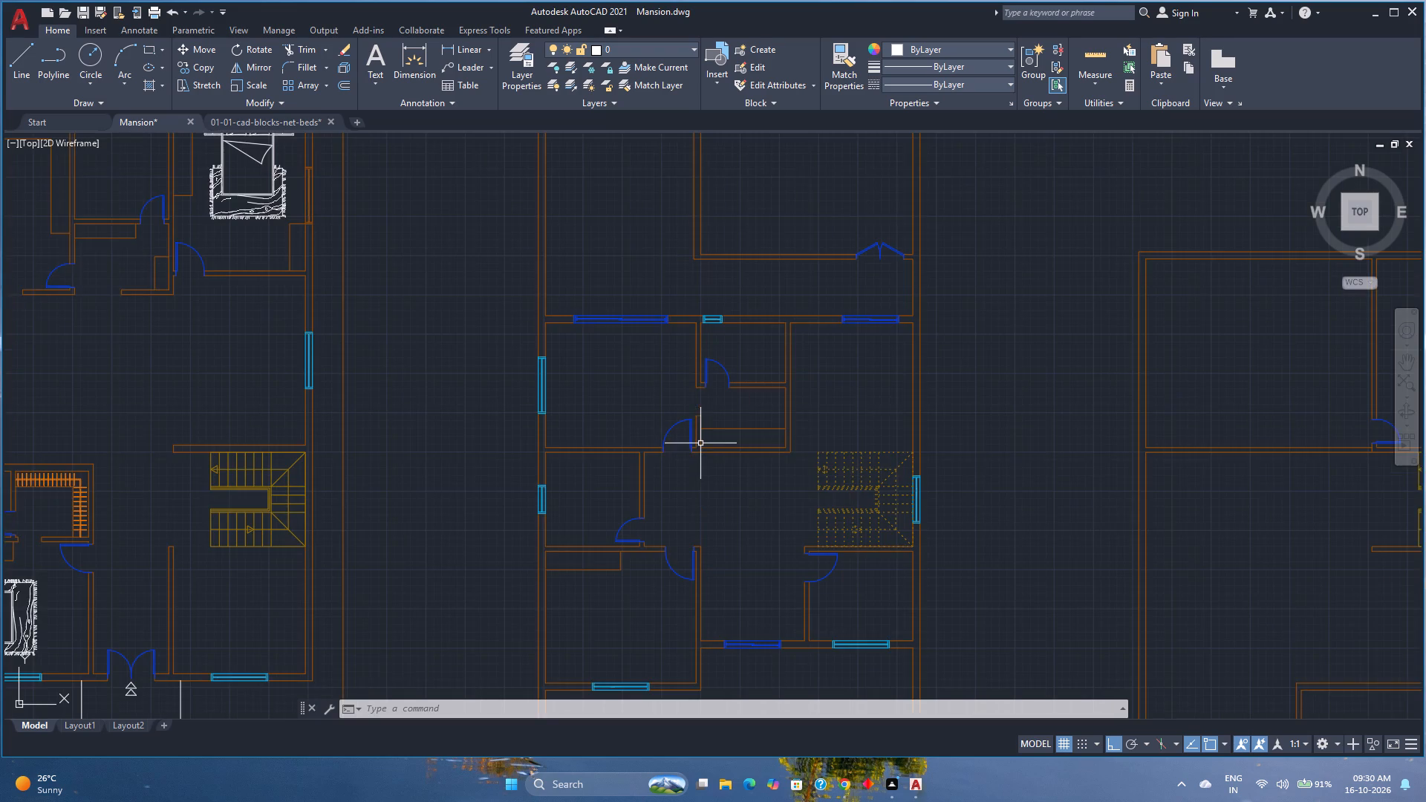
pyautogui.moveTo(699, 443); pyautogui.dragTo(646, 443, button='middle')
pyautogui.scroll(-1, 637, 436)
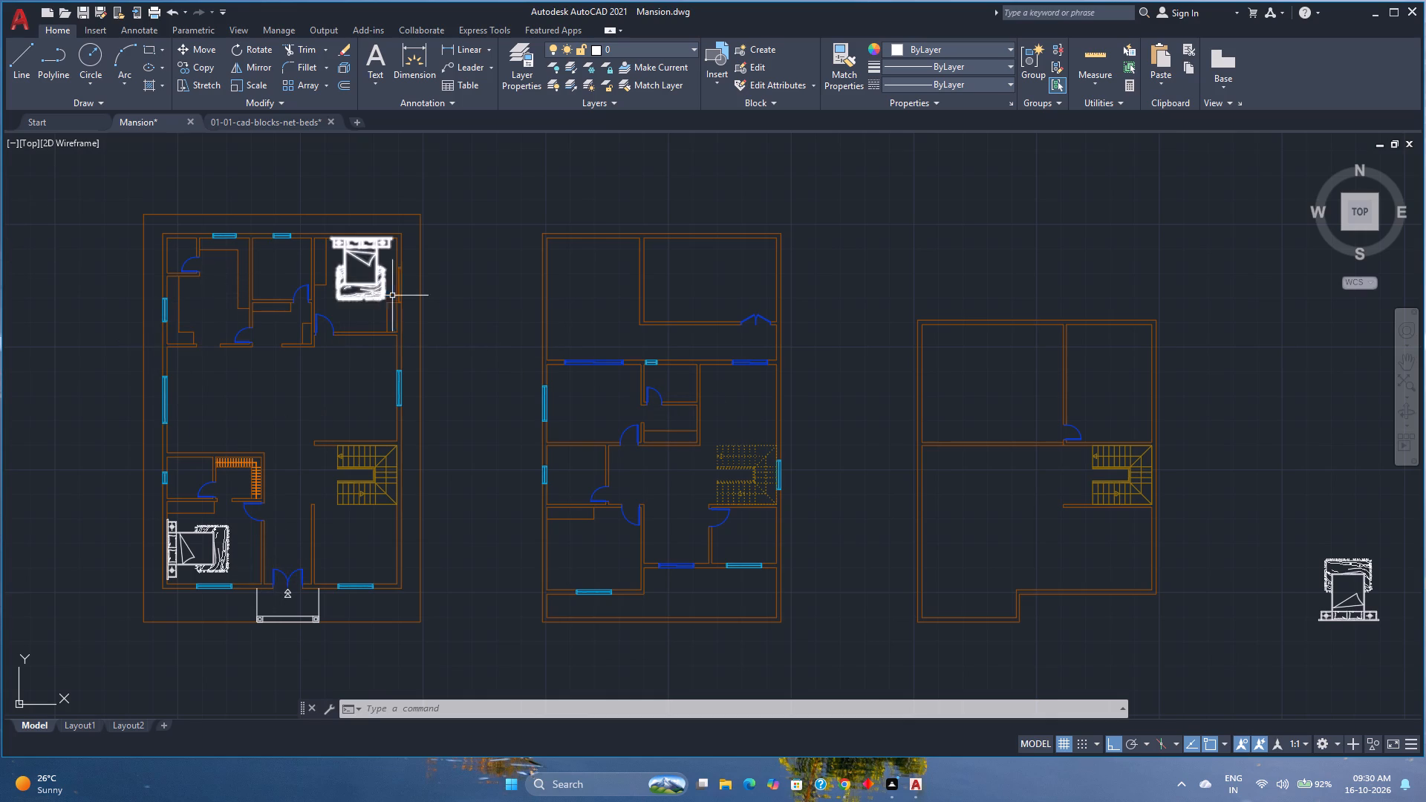
# Move the two outline lines of the cabinet in the ground-floor north-east bedroom's south-east corner to the Furniture layer.
pyautogui.scroll(3, 308, 241)
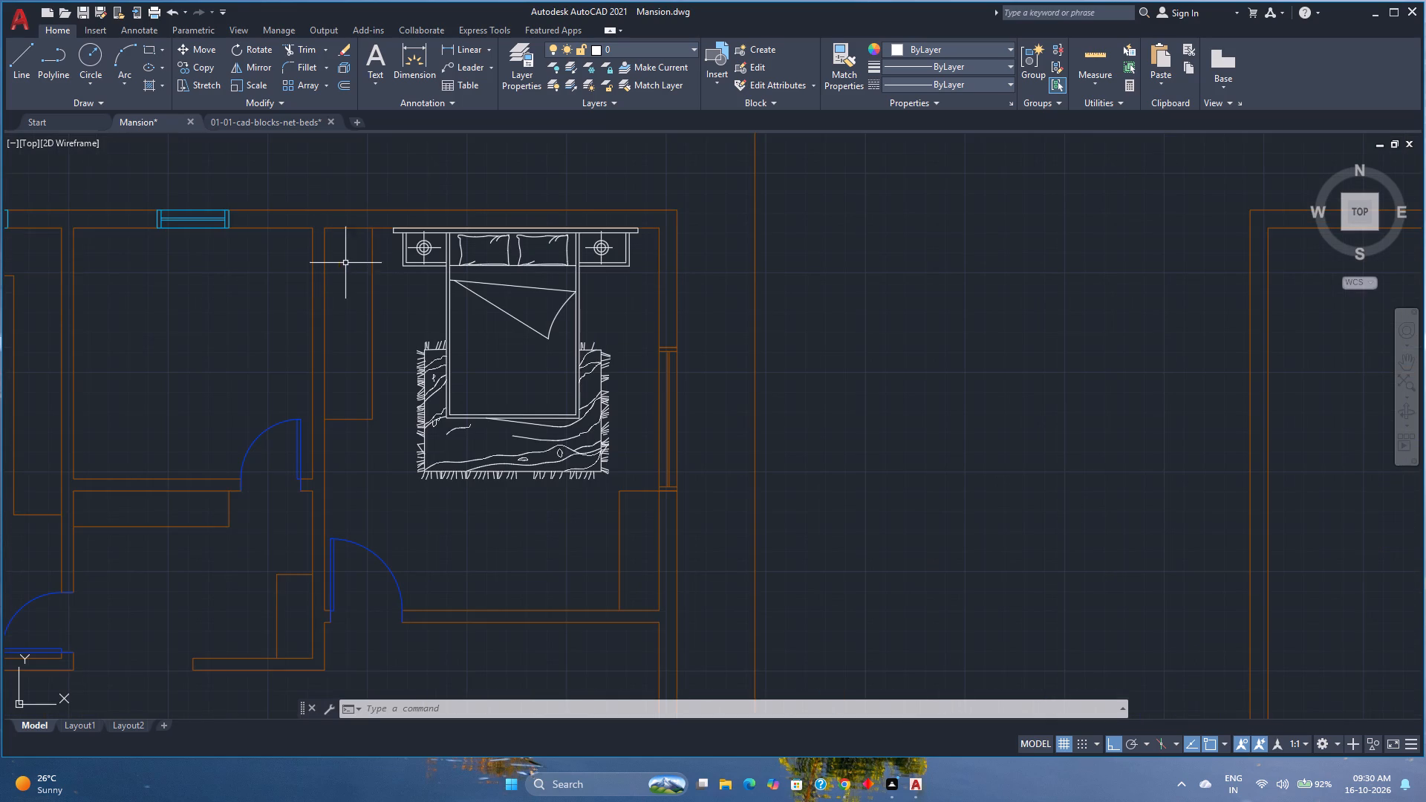
pyautogui.click(638, 542)
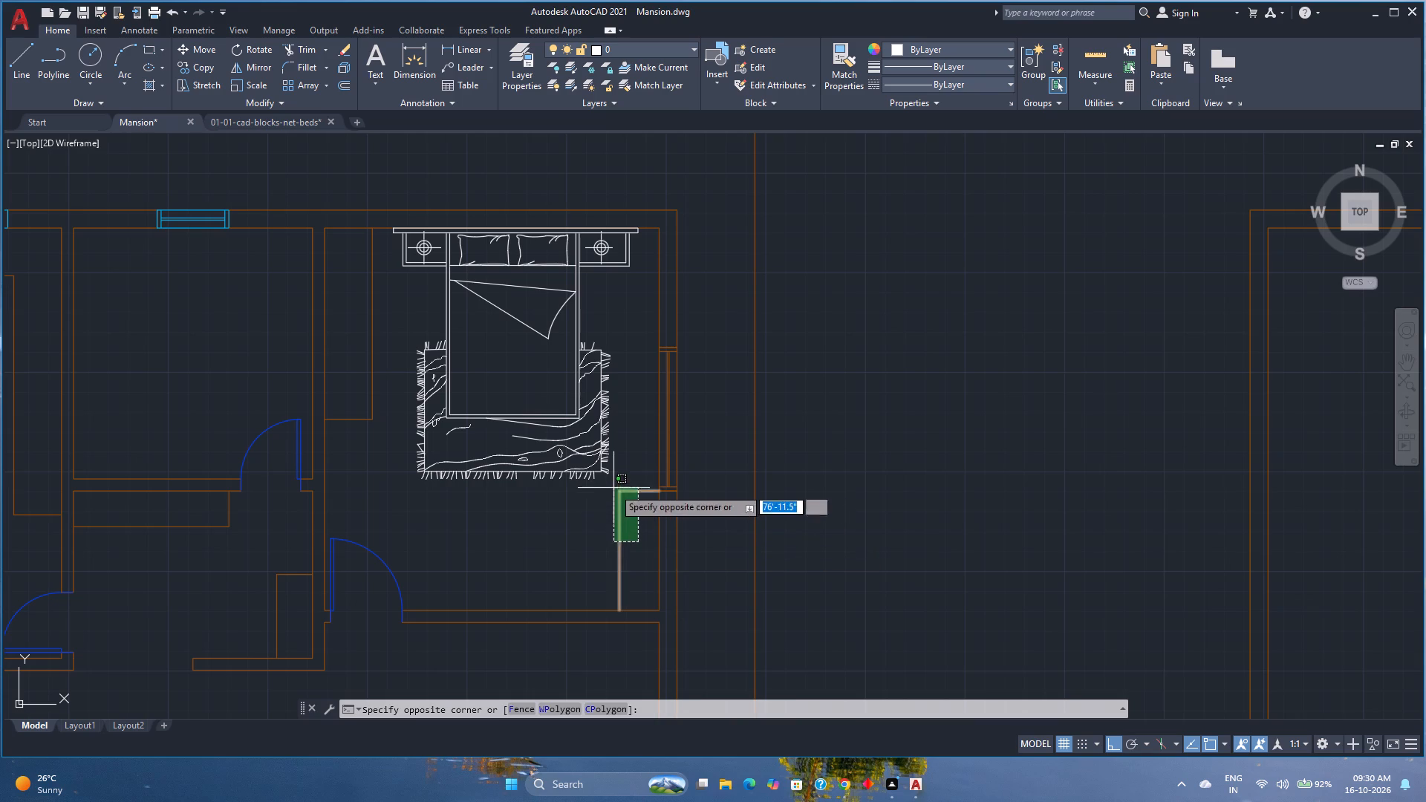
pyautogui.click(613, 487)
pyautogui.click(637, 50)
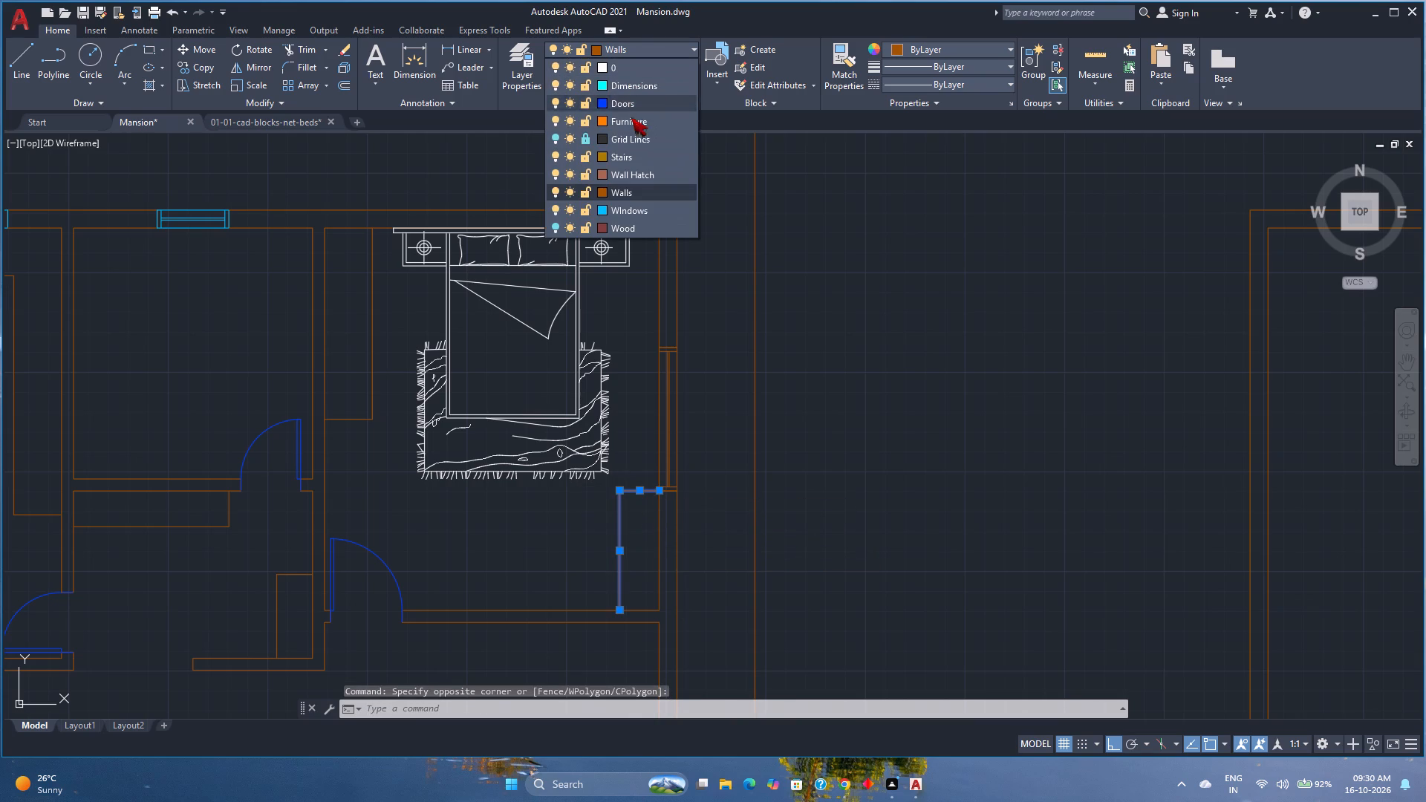
pyautogui.click(635, 128)
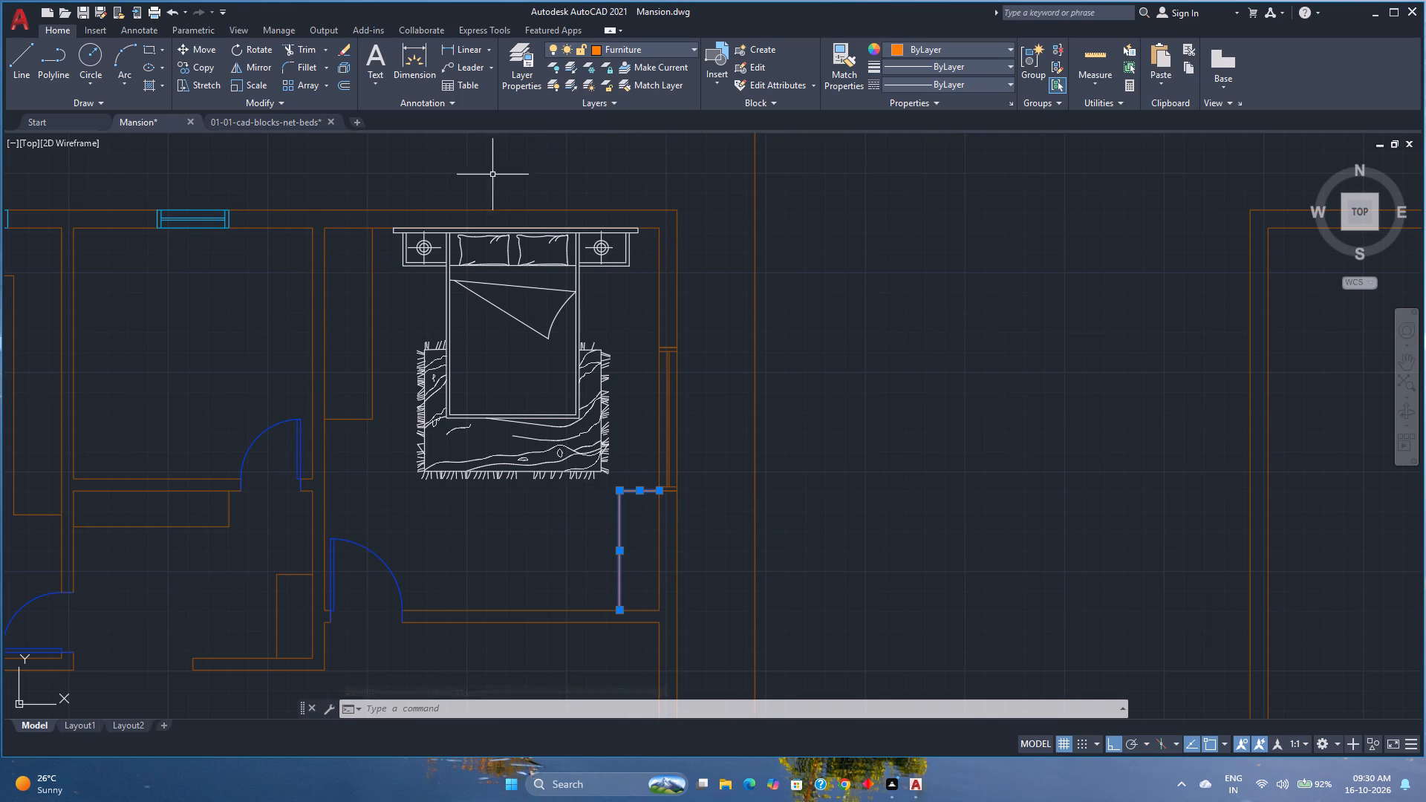
pyautogui.press('Escape')
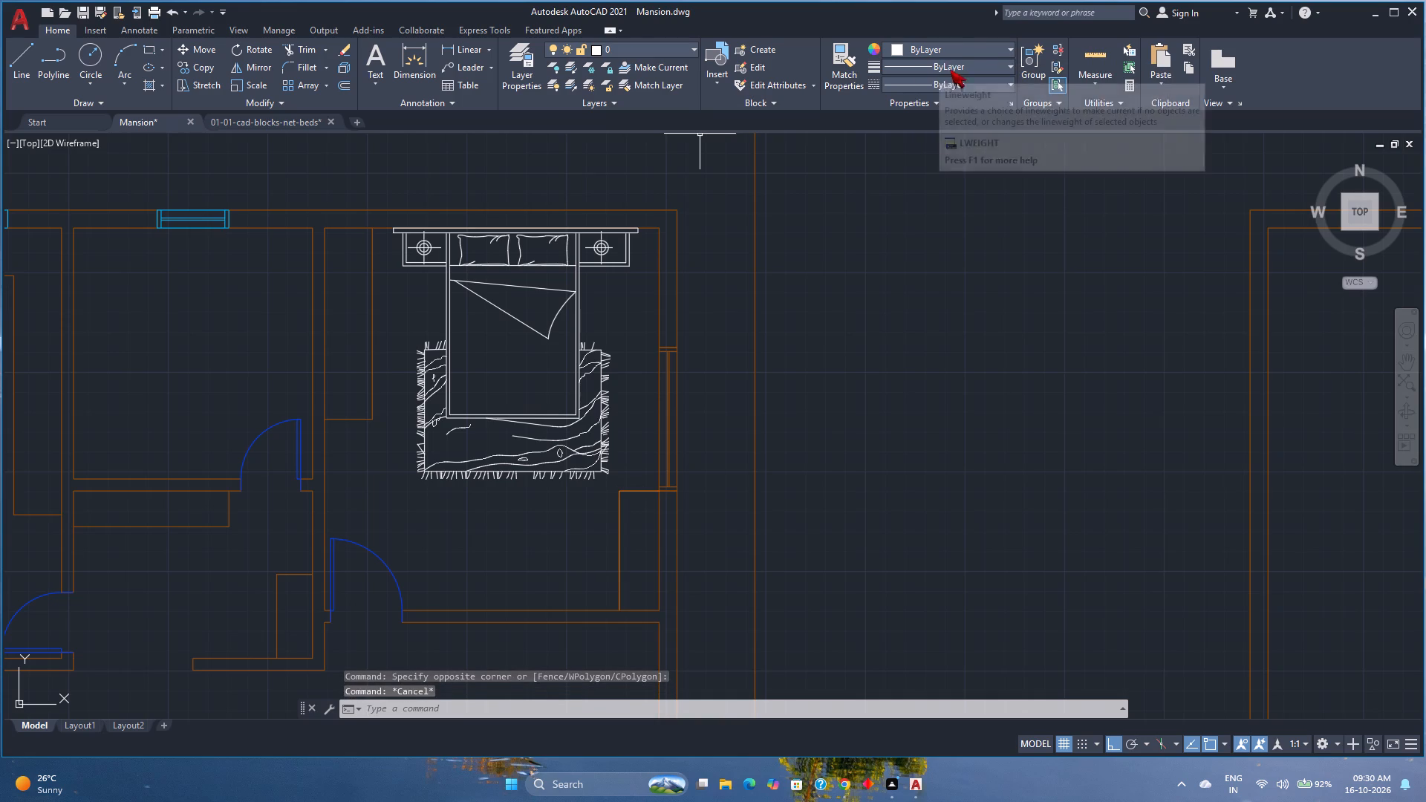
# Check the dimensions around the north-east bedroom's wardrobe with a quick measurement.
pyautogui.click(1104, 42)
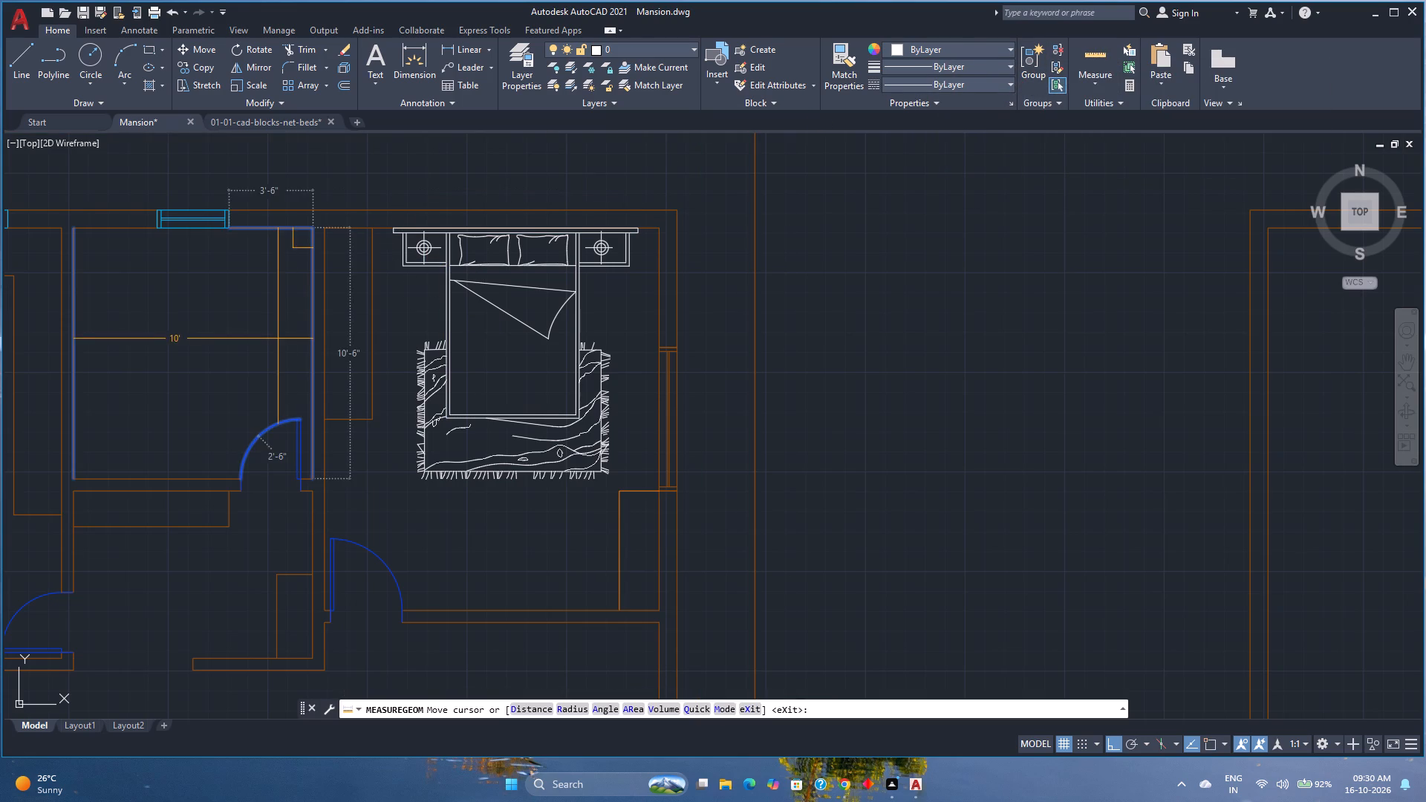
pyautogui.press('Escape')
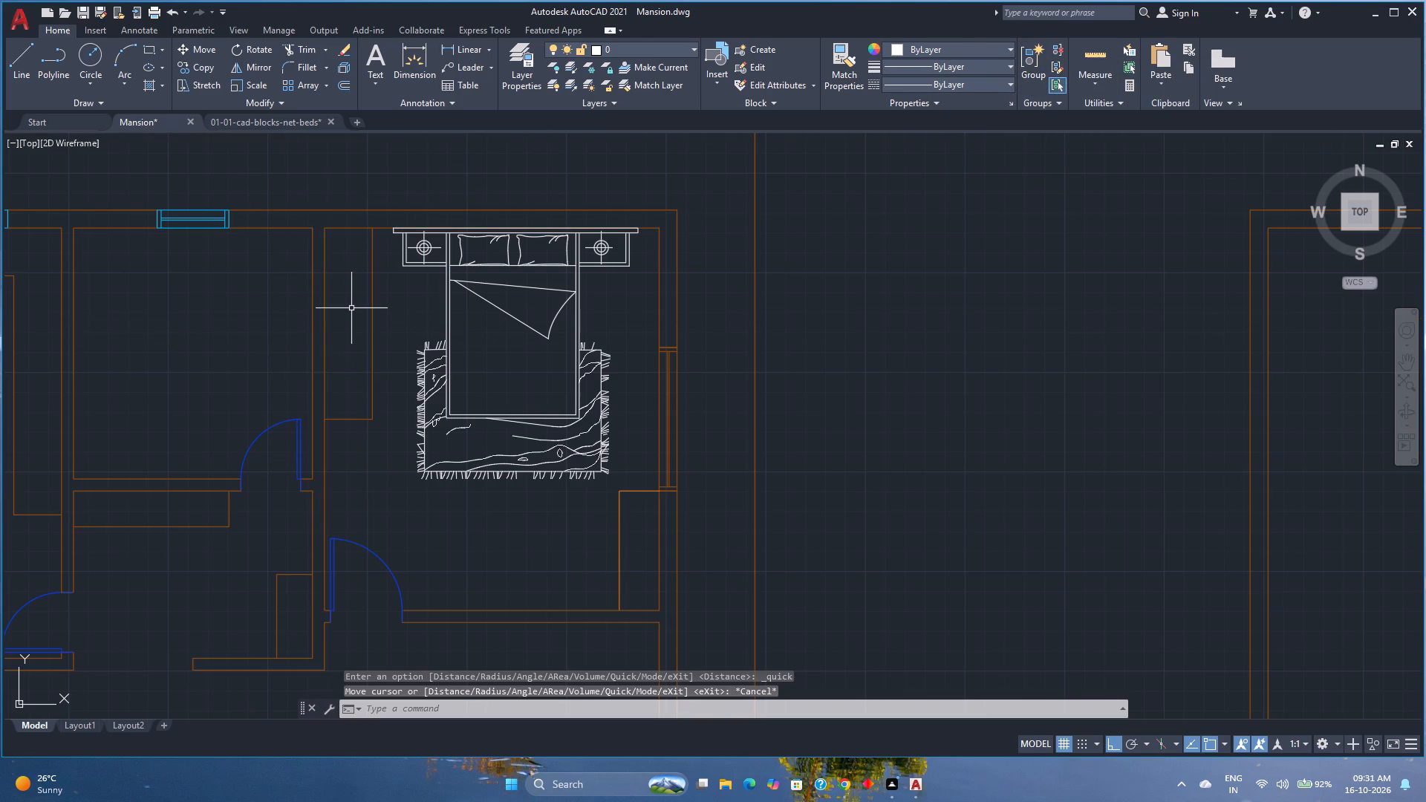
# Create a wardrobe rail in the north-east bedroom by offsetting the wardrobe's front line 11" inward and that copy another 1".
pyautogui.click(342, 88)
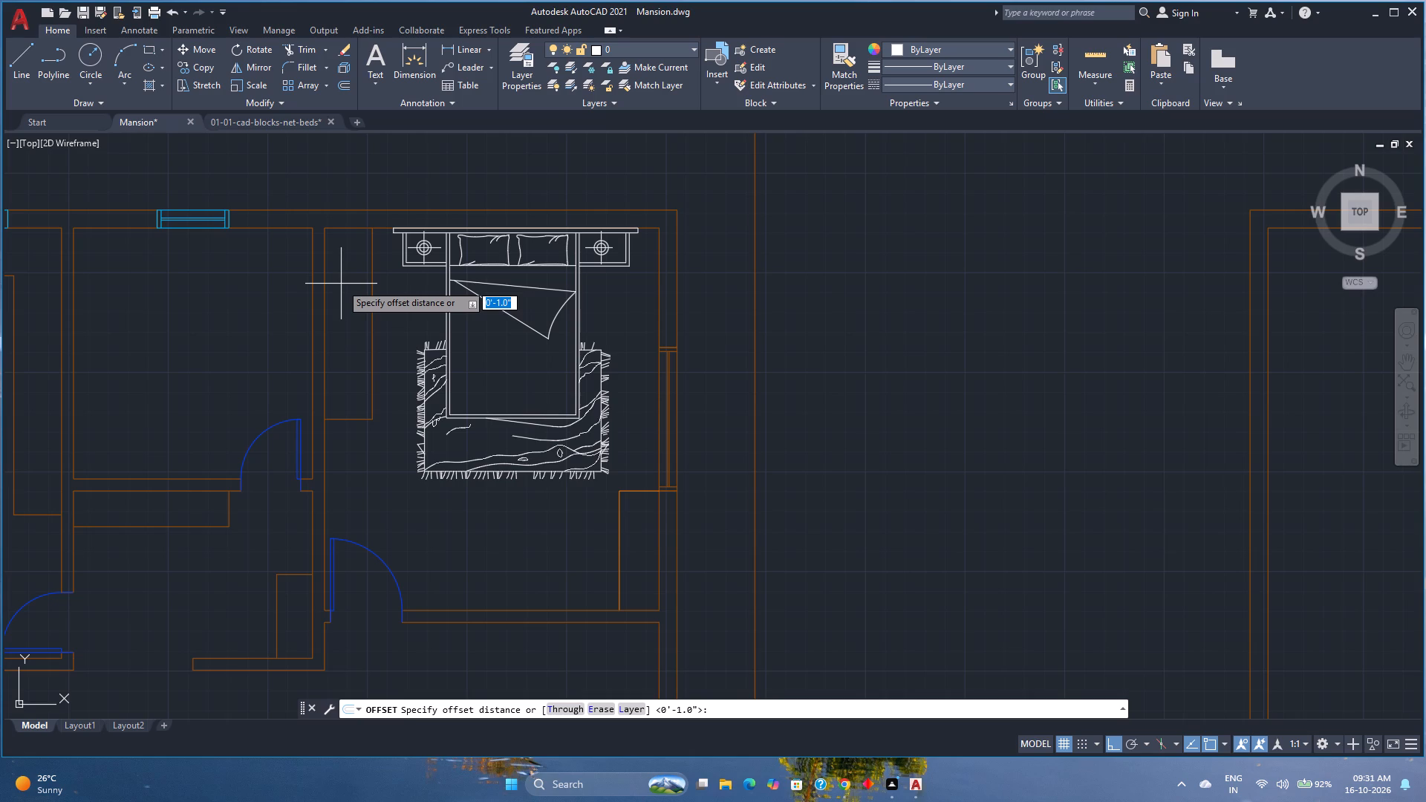
pyautogui.write('11')
pyautogui.press('Return')
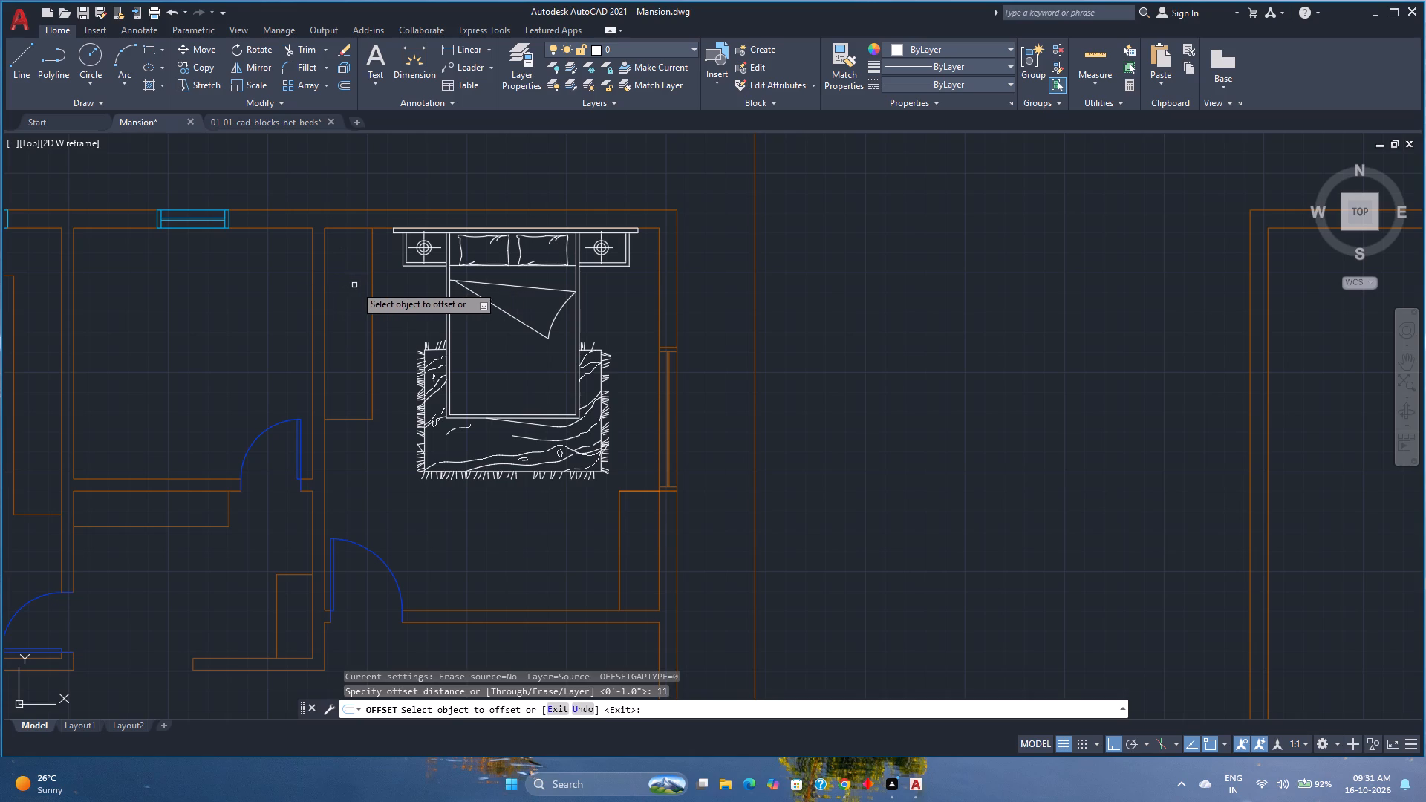
pyautogui.click(371, 294)
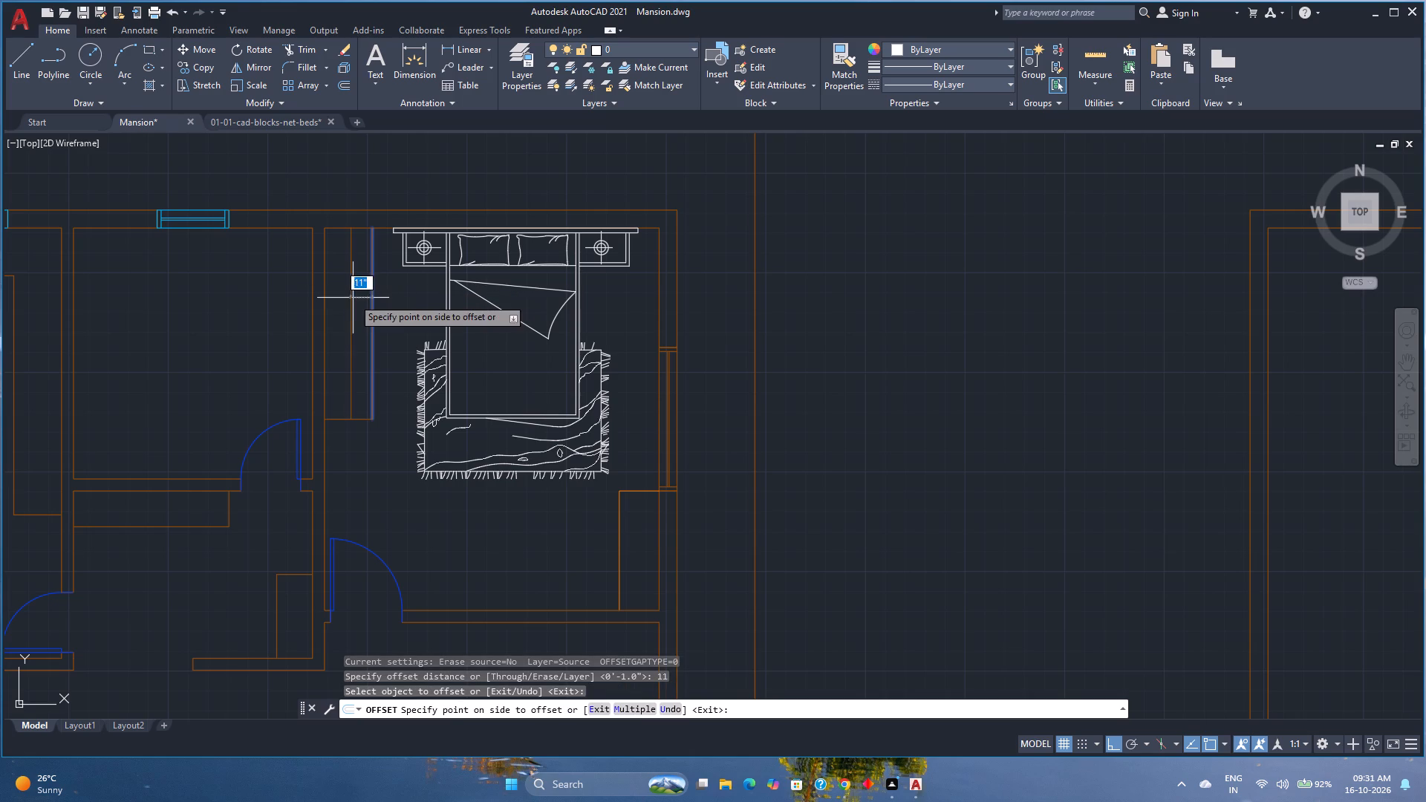
pyautogui.click(352, 299)
pyautogui.scroll(1, 350, 299)
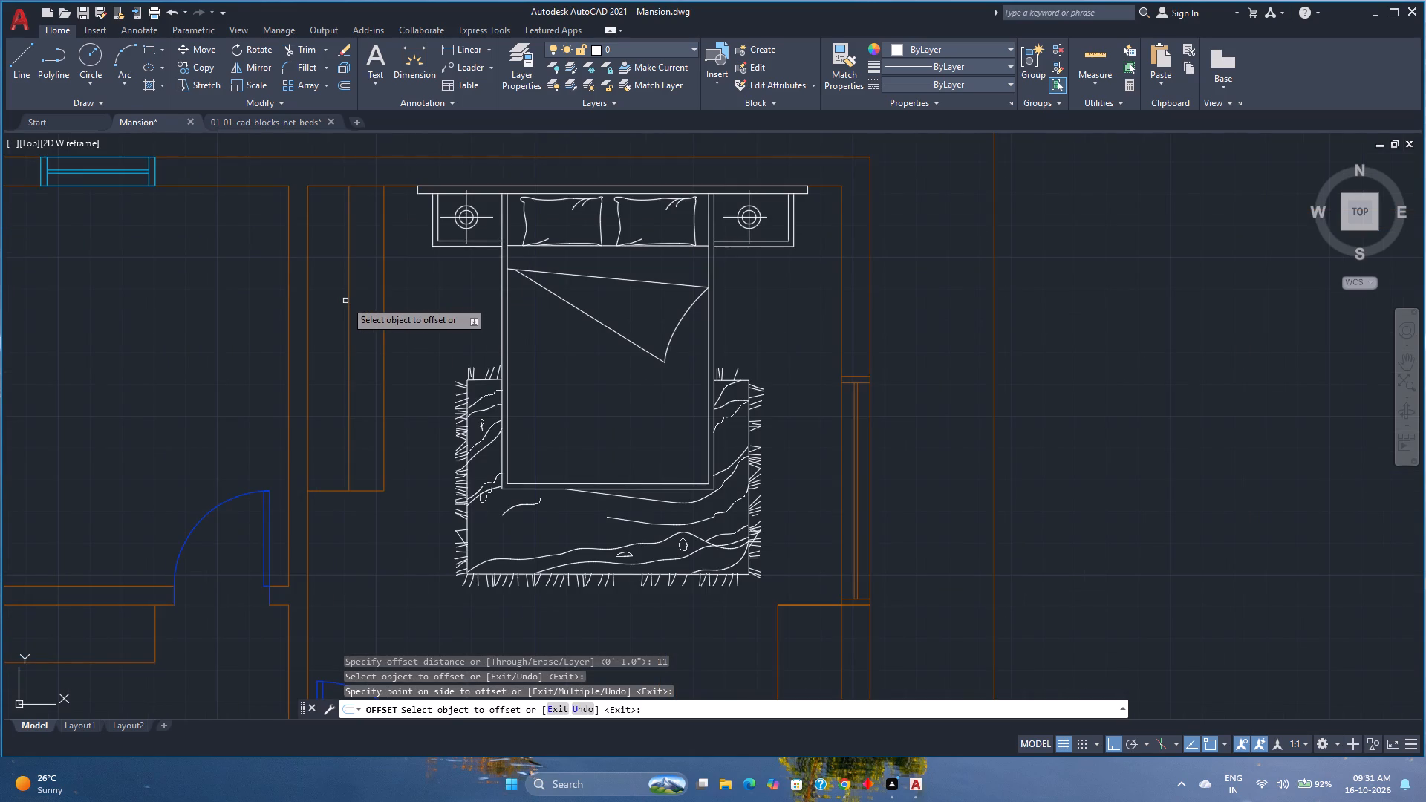
pyautogui.click(348, 299)
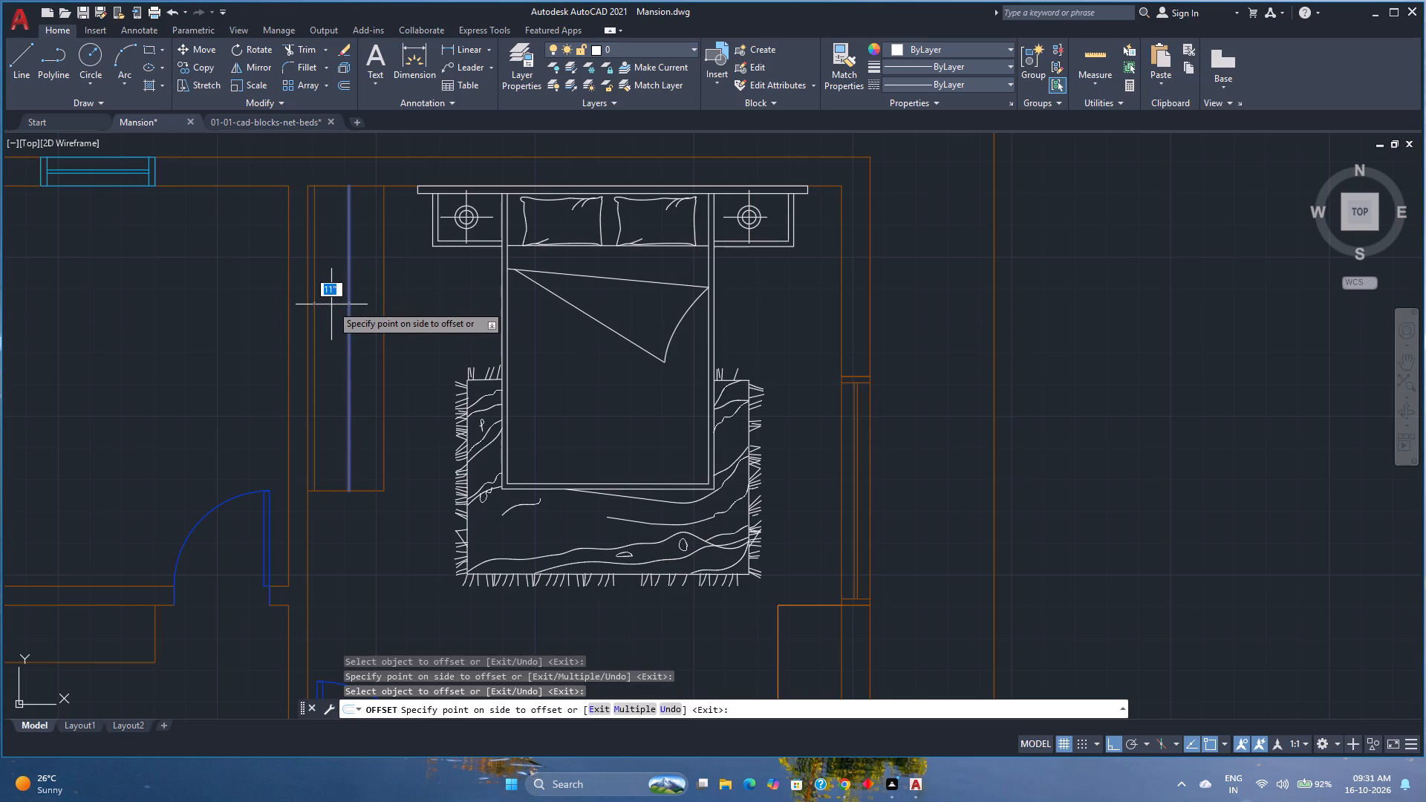
pyautogui.press('1')
pyautogui.press('Return')
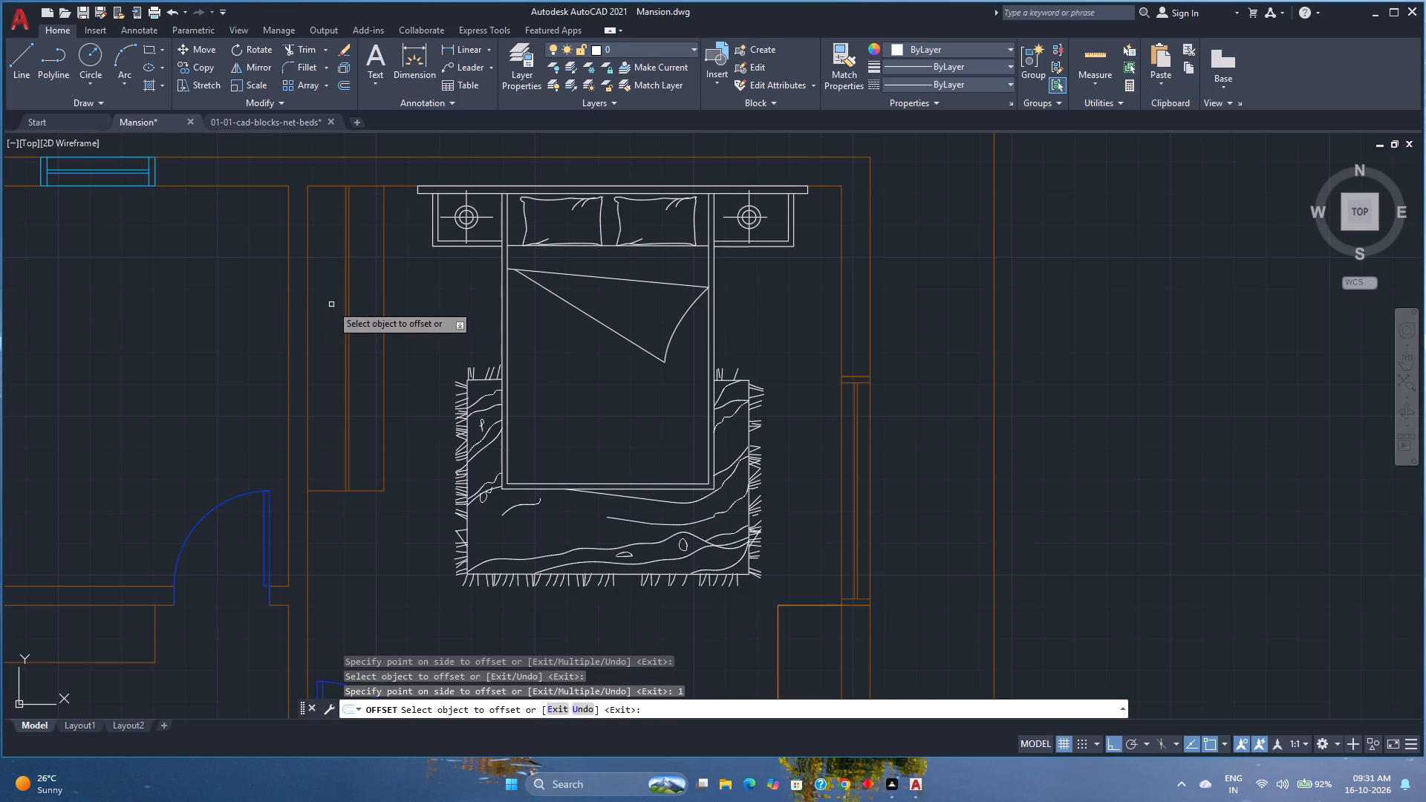
pyautogui.press('Escape')
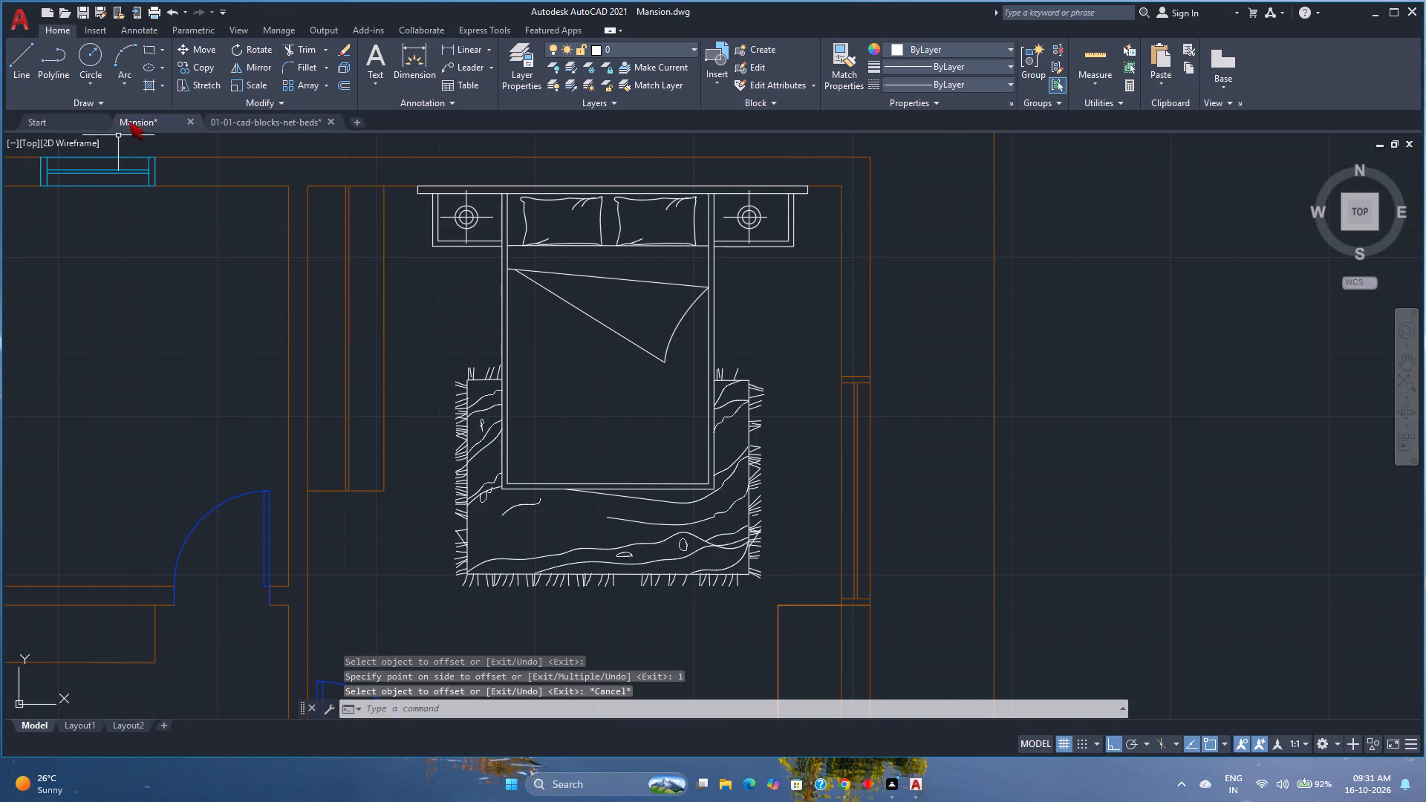
# Examine the existing hanger rail in the ground-floor closet and the surrounding plan.
pyautogui.scroll(-2, 133, 257)
pyautogui.moveTo(132, 305); pyautogui.dragTo(315, 250, button='middle')
pyautogui.scroll(-2, 337, 247)
pyautogui.scroll(2, 305, 437)
pyautogui.moveTo(296, 434); pyautogui.dragTo(320, 408, button='middle')
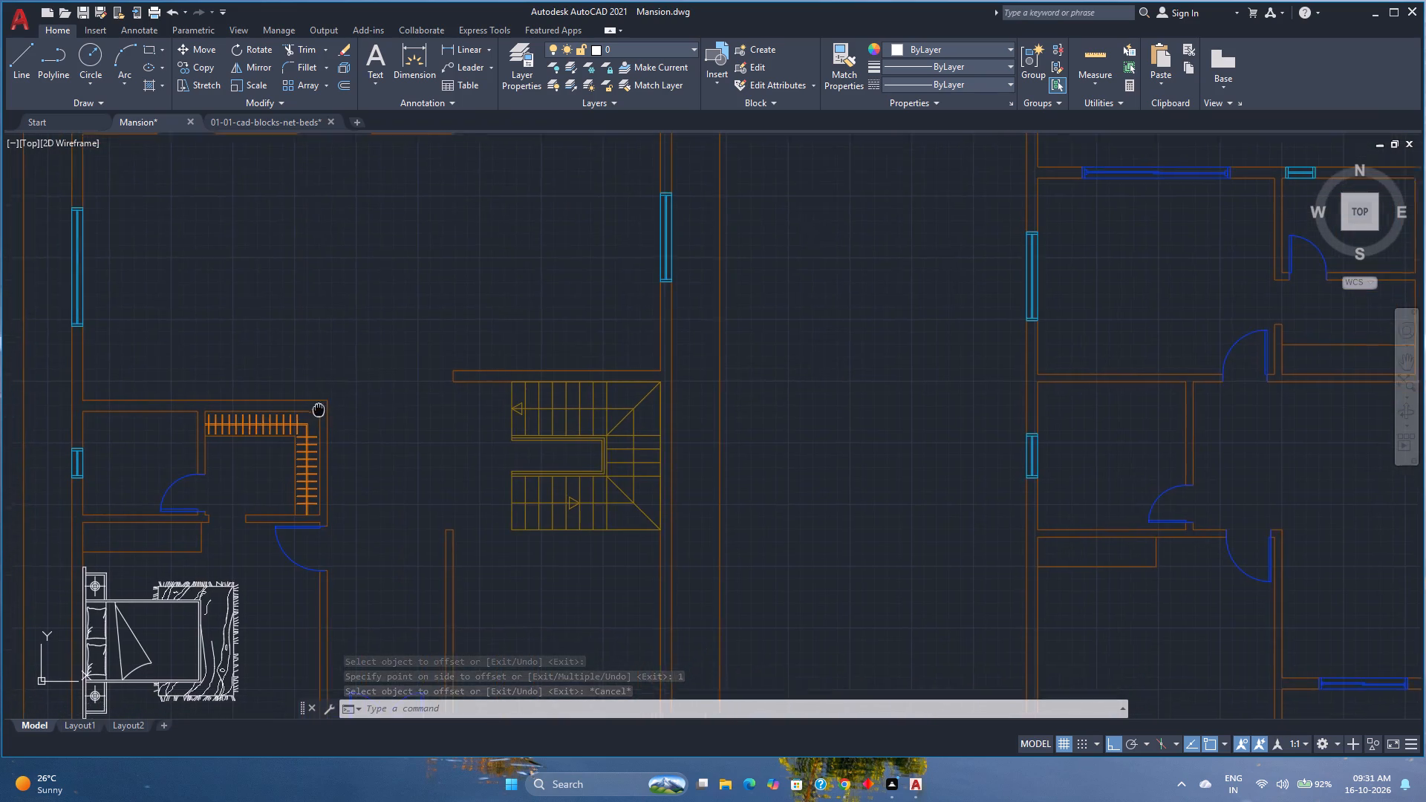
pyautogui.moveTo(320, 408); pyautogui.dragTo(327, 404, button='middle')
pyautogui.scroll(1, 339, 301)
pyautogui.moveTo(339, 301); pyautogui.dragTo(342, 366, button='middle')
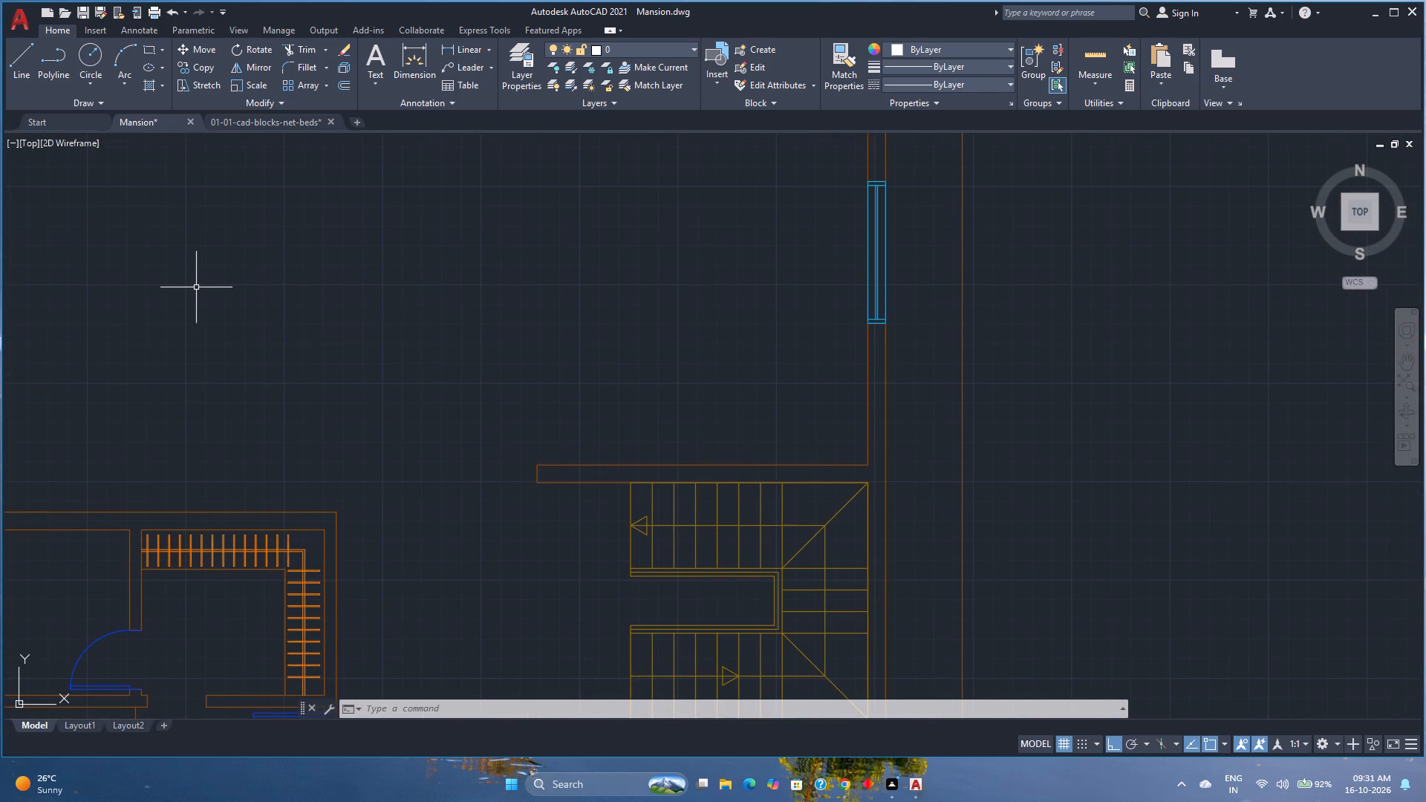
pyautogui.scroll(-1, 195, 287)
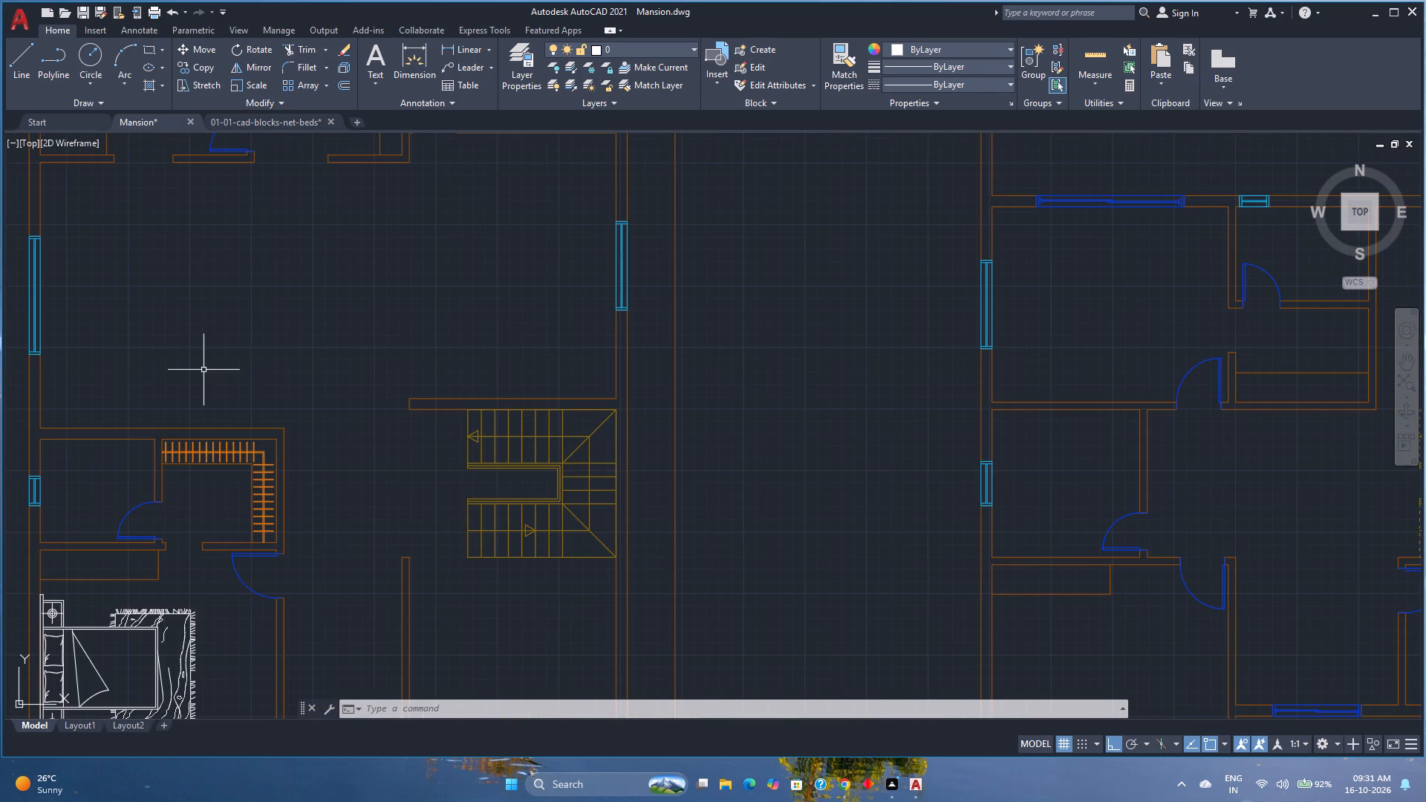
pyautogui.scroll(-1, 279, 296)
pyautogui.moveTo(279, 296); pyautogui.dragTo(333, 426, button='middle')
pyautogui.middleClick(333, 426)
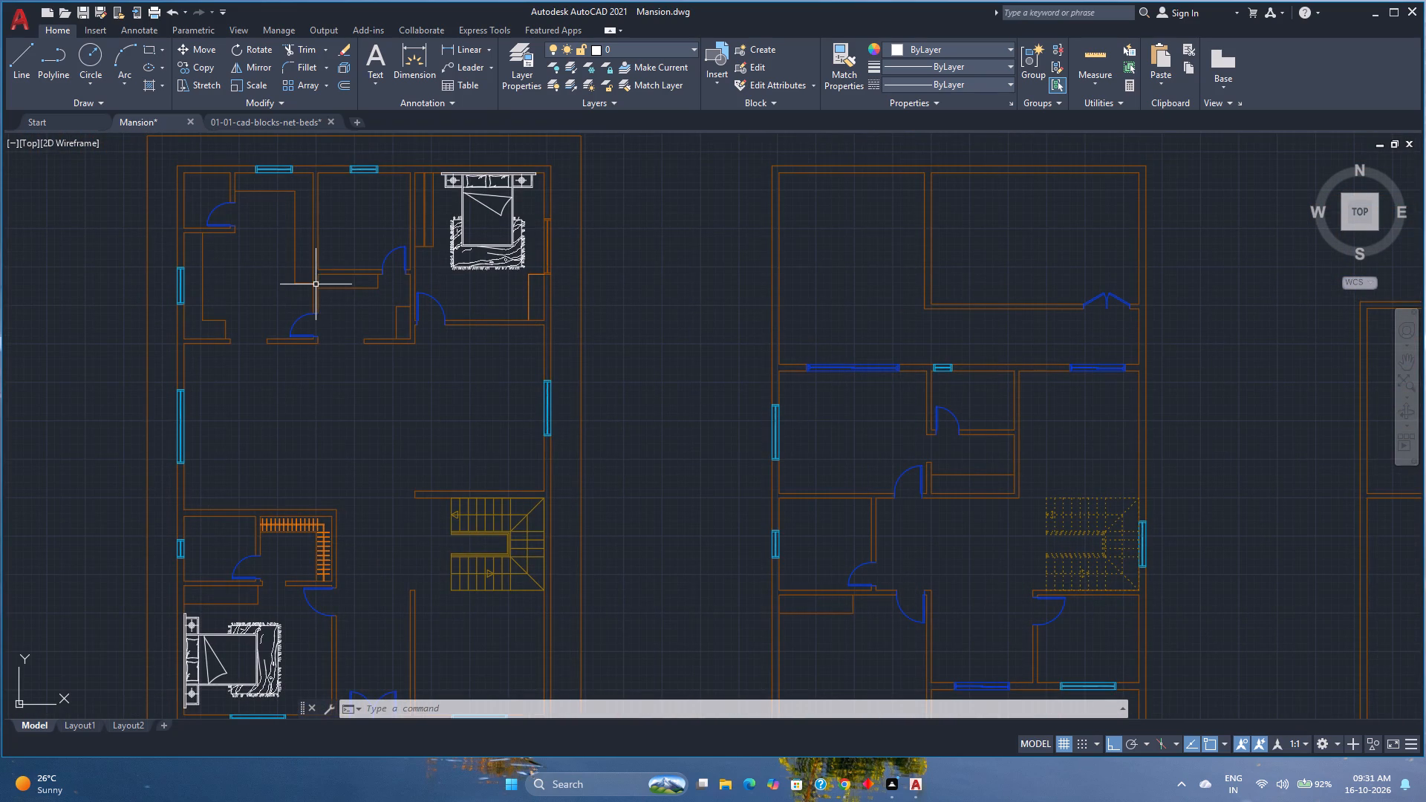
# Draw a 1'6" by 0.75" rectangle near the north end of the north-east bedroom's wardrobe as a hanger.
pyautogui.scroll(3, 425, 214)
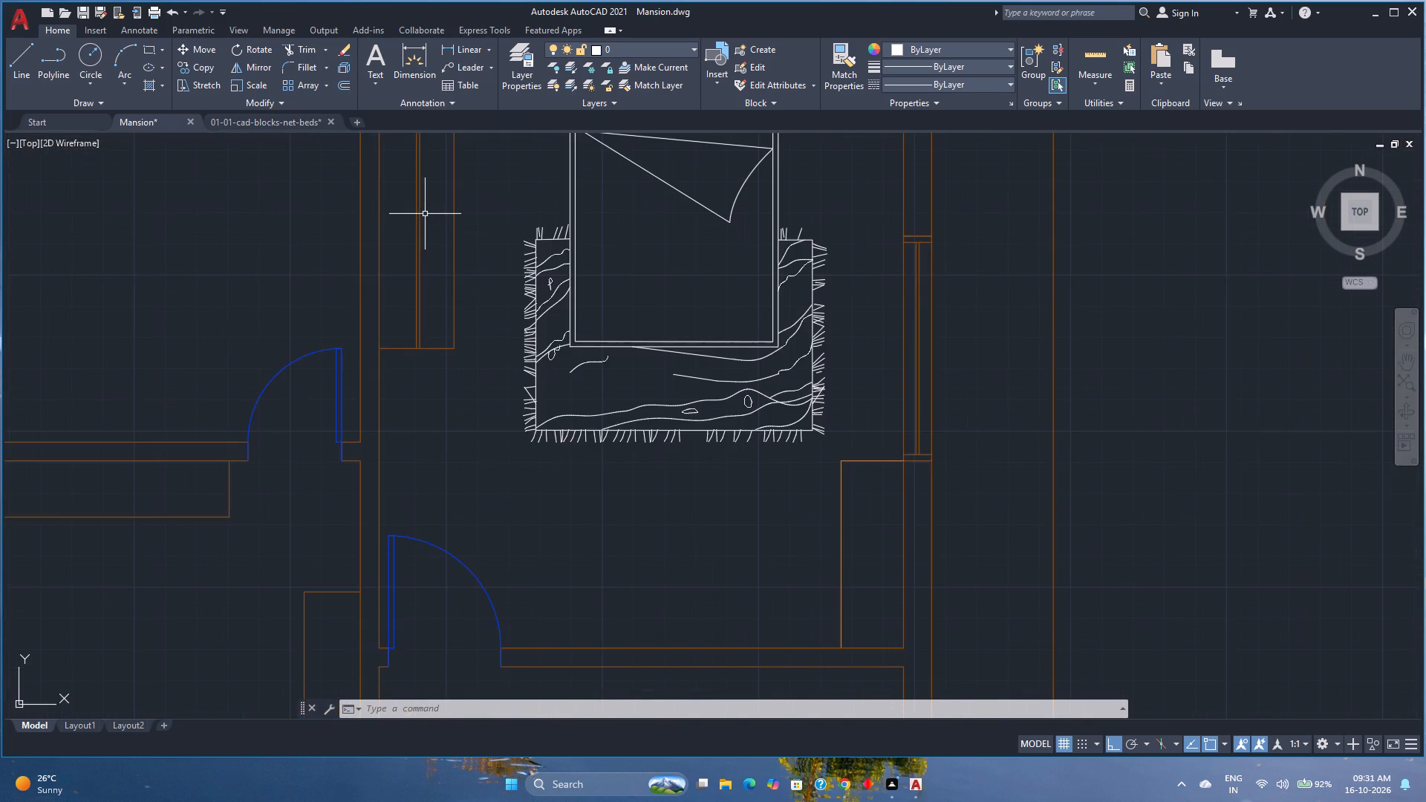
pyautogui.moveTo(425, 215); pyautogui.dragTo(421, 351, button='middle')
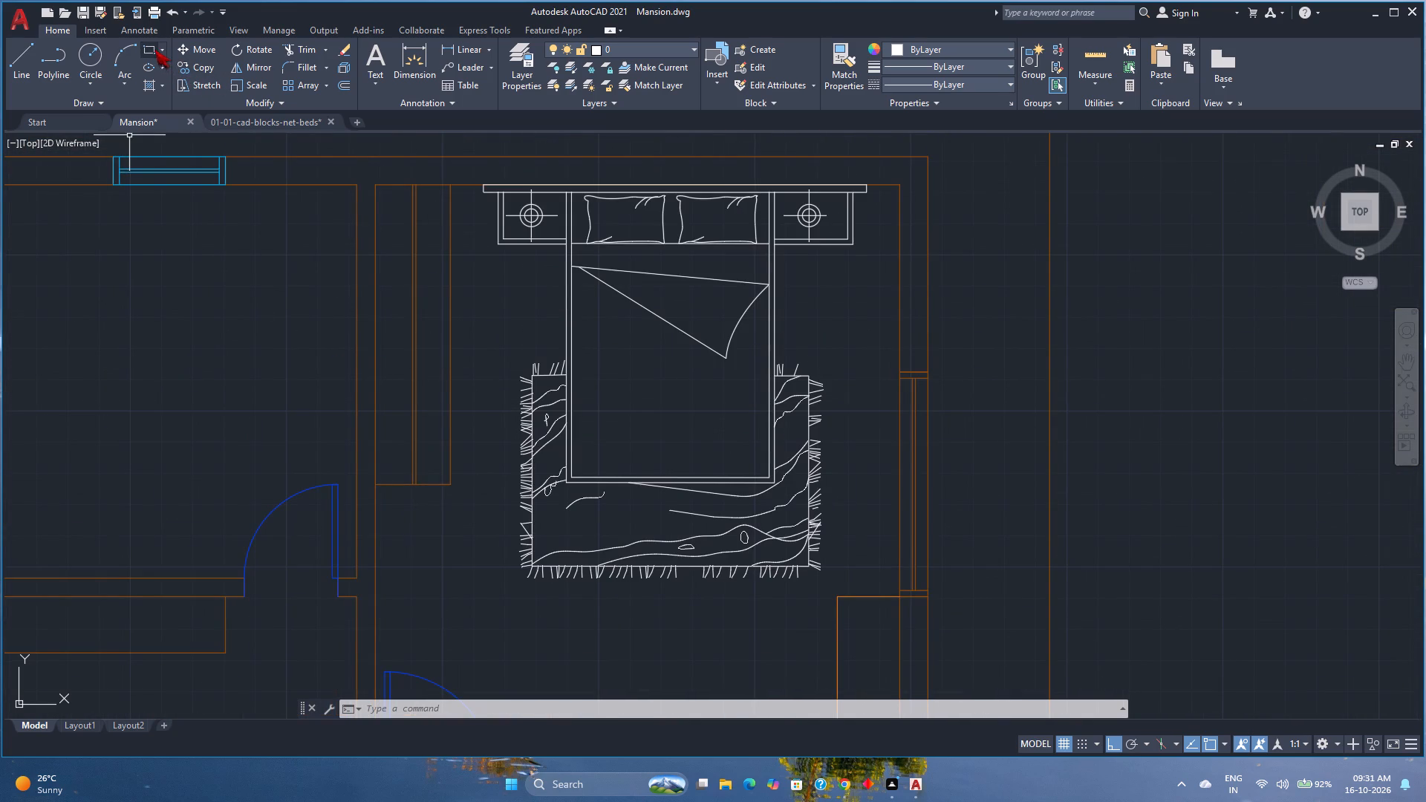
pyautogui.click(152, 50)
pyautogui.scroll(2, 417, 198)
pyautogui.moveTo(425, 200); pyautogui.dragTo(478, 296, button='middle')
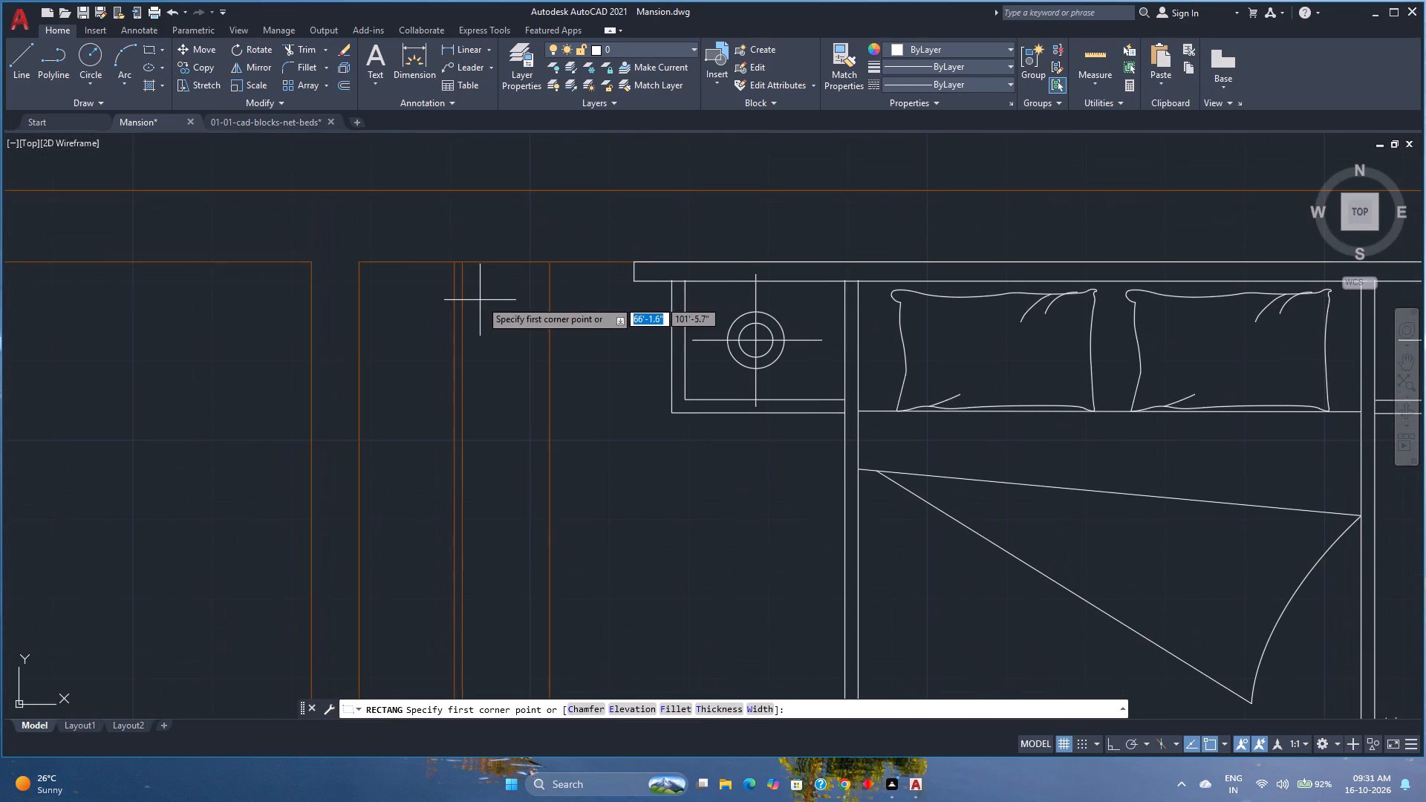
pyautogui.click(515, 327)
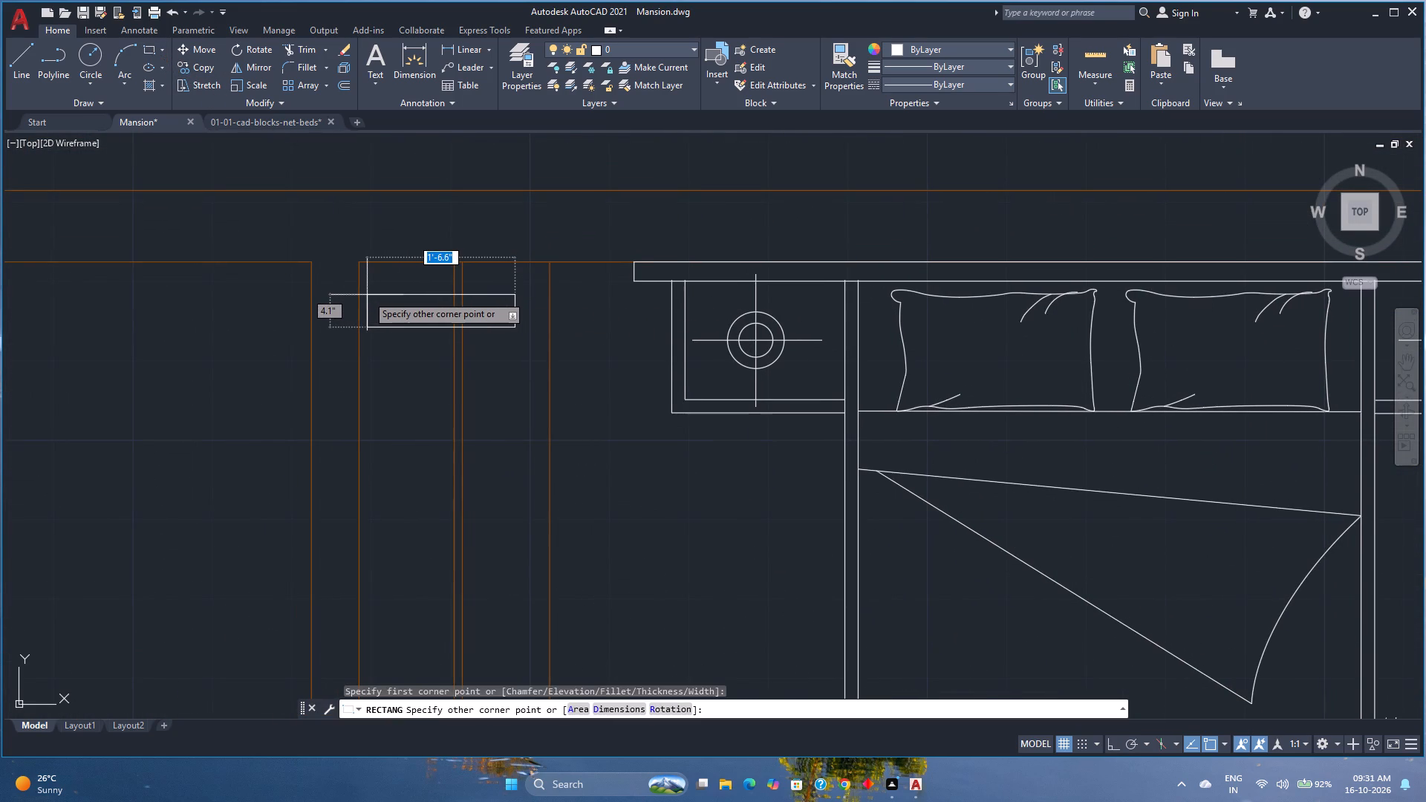
pyautogui.write('1\'6"')
pyautogui.press(',')
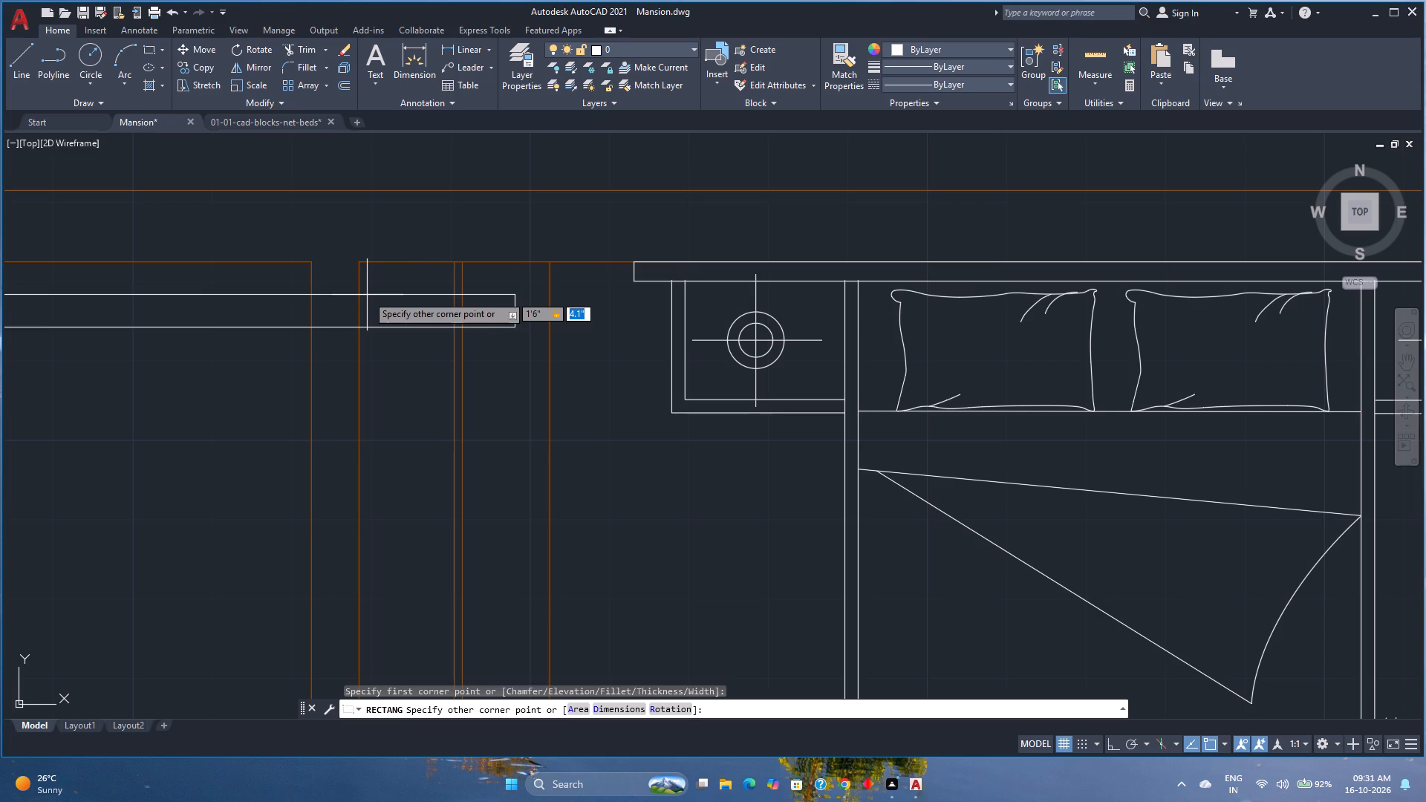
pyautogui.write('0.5')
pyautogui.press('BackSpace')
pyautogui.write('75')
pyautogui.press('Return')
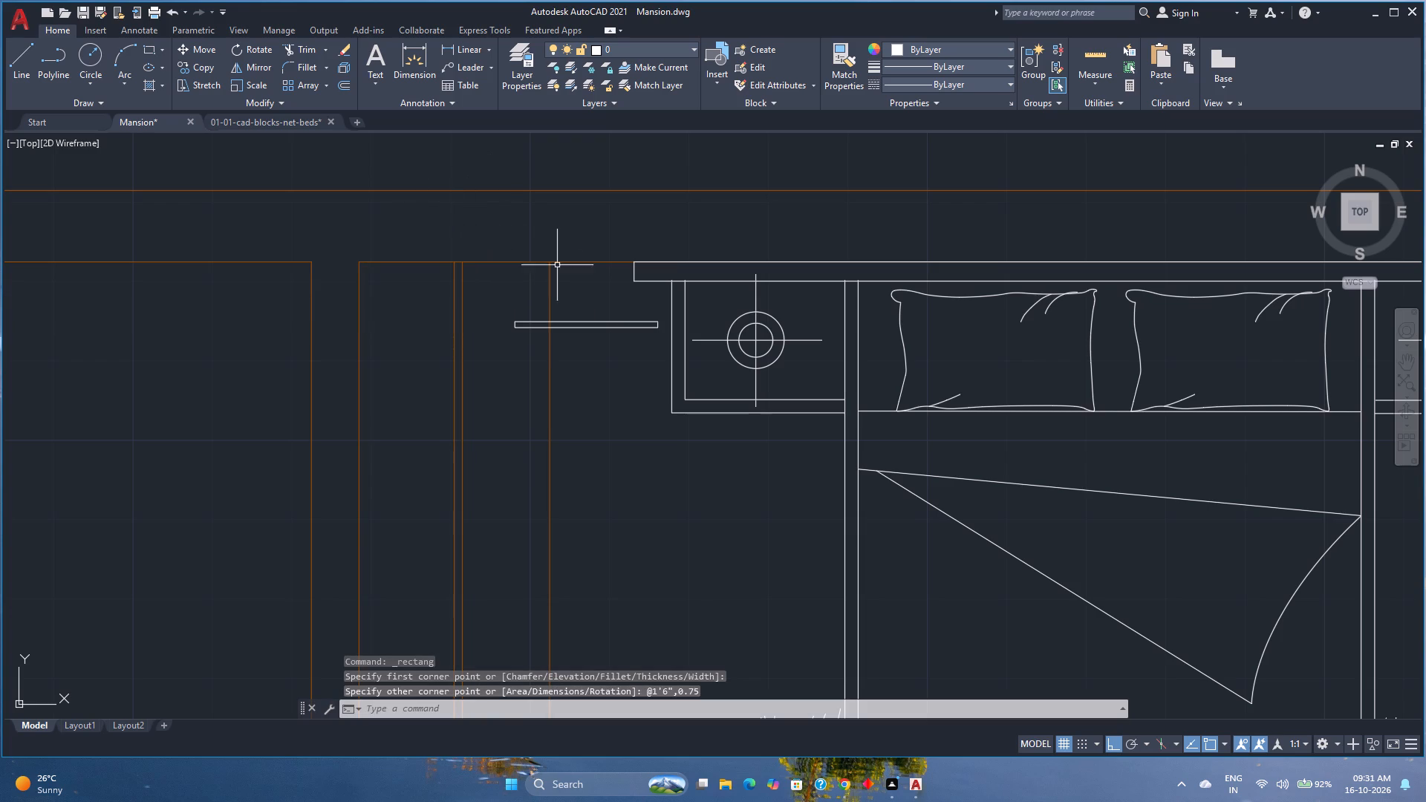
# Move the hanger rectangle by its centre to the midpoint between the rail lines' north ends in the wardrobe.
pyautogui.click(591, 322)
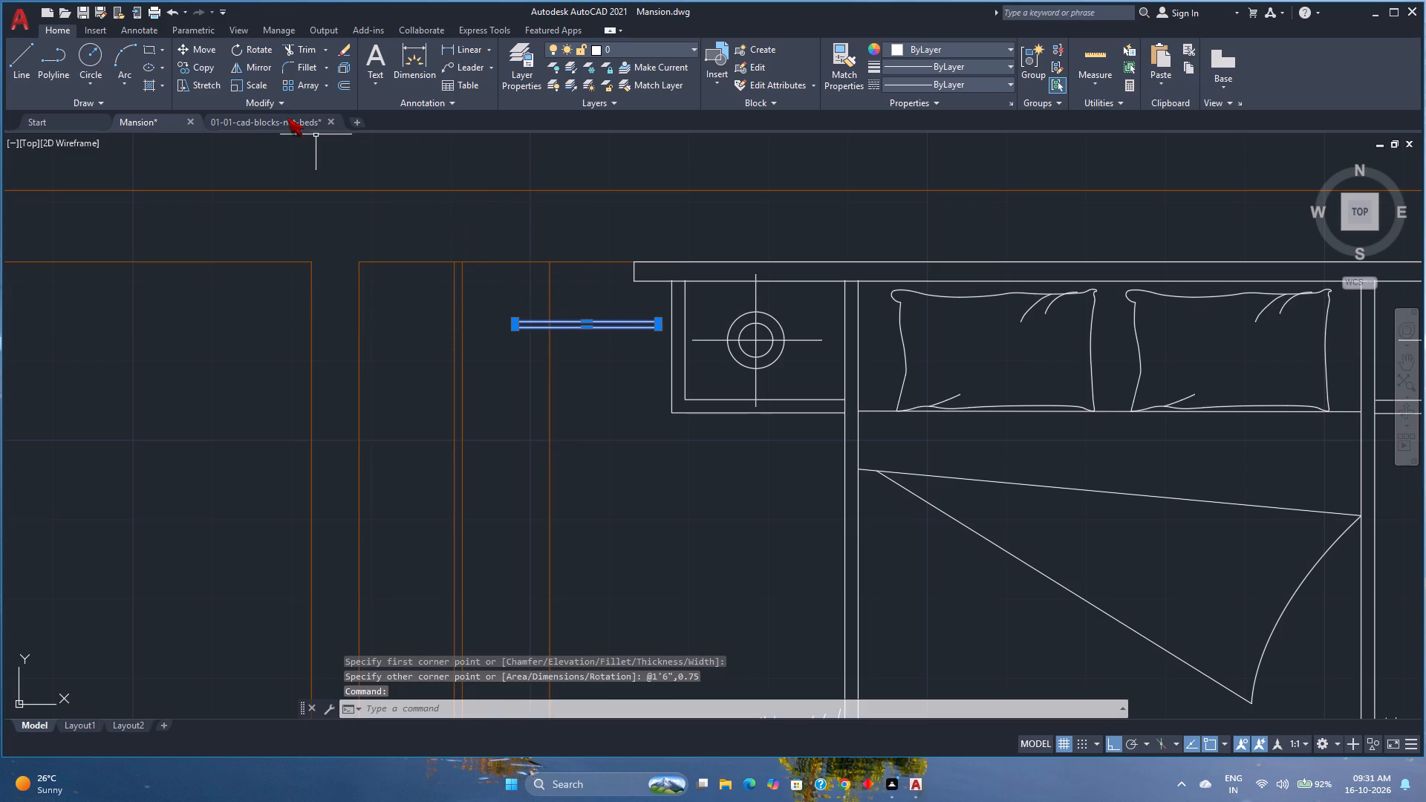
pyautogui.click(182, 53)
pyautogui.scroll(1, 593, 332)
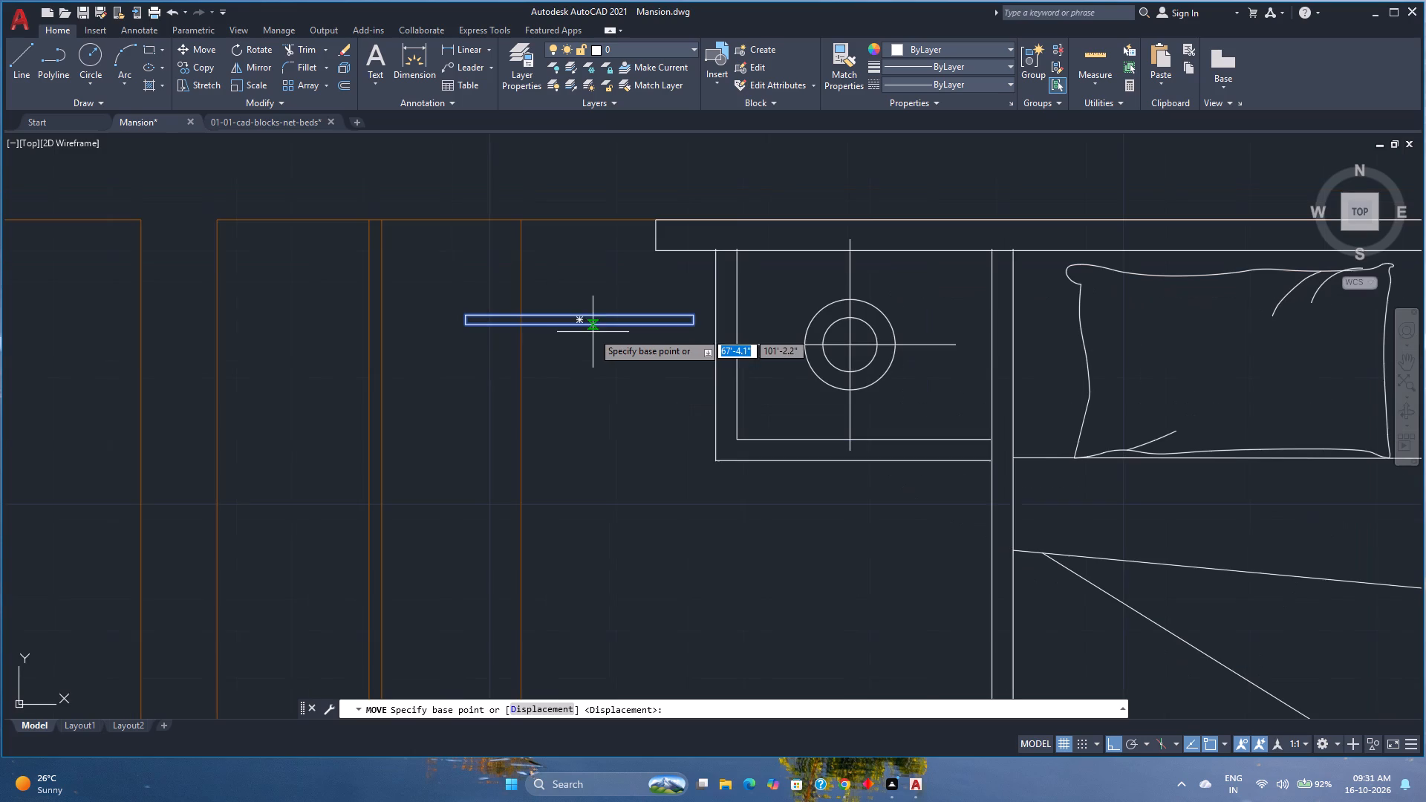
pyautogui.click(581, 322)
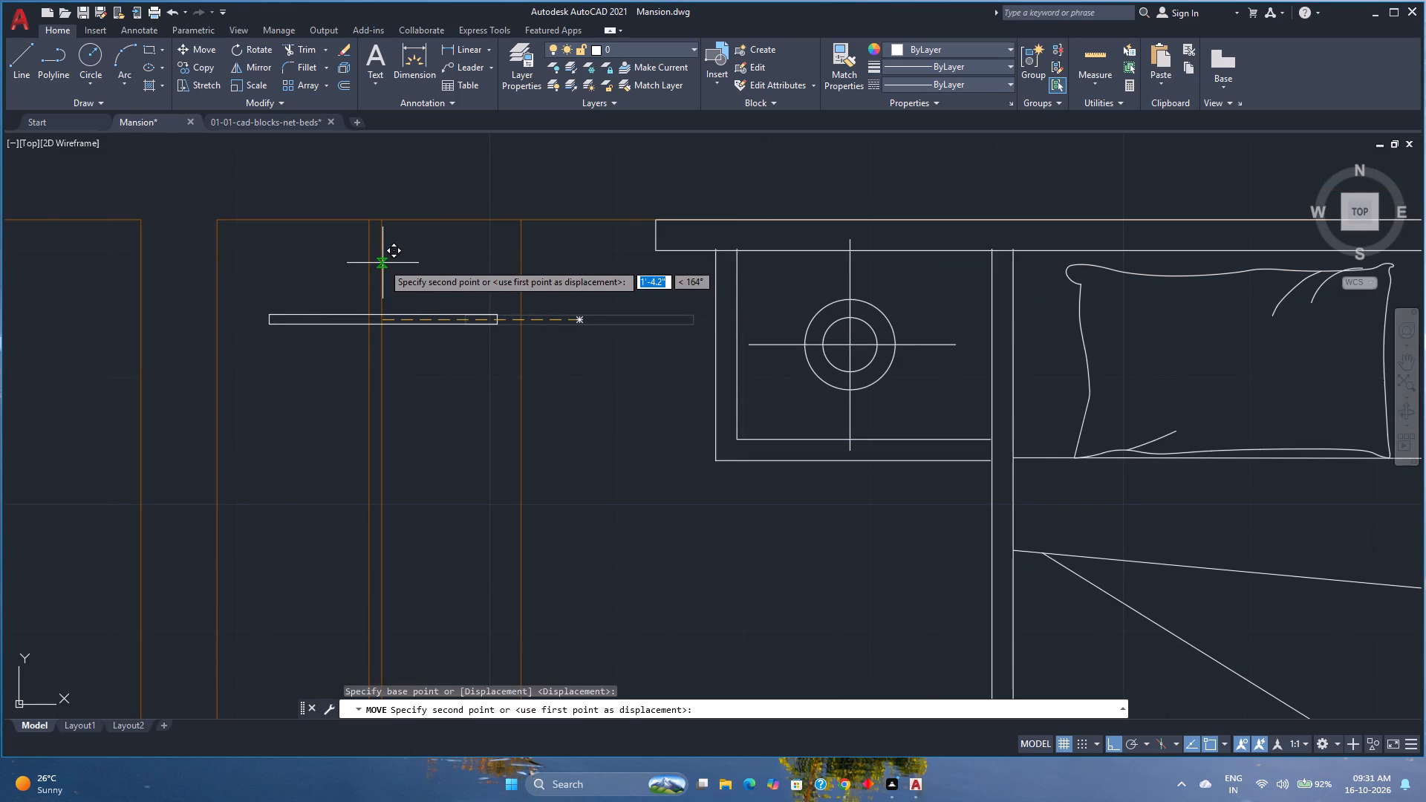
pyautogui.write('m2p')
pyautogui.press('Return')
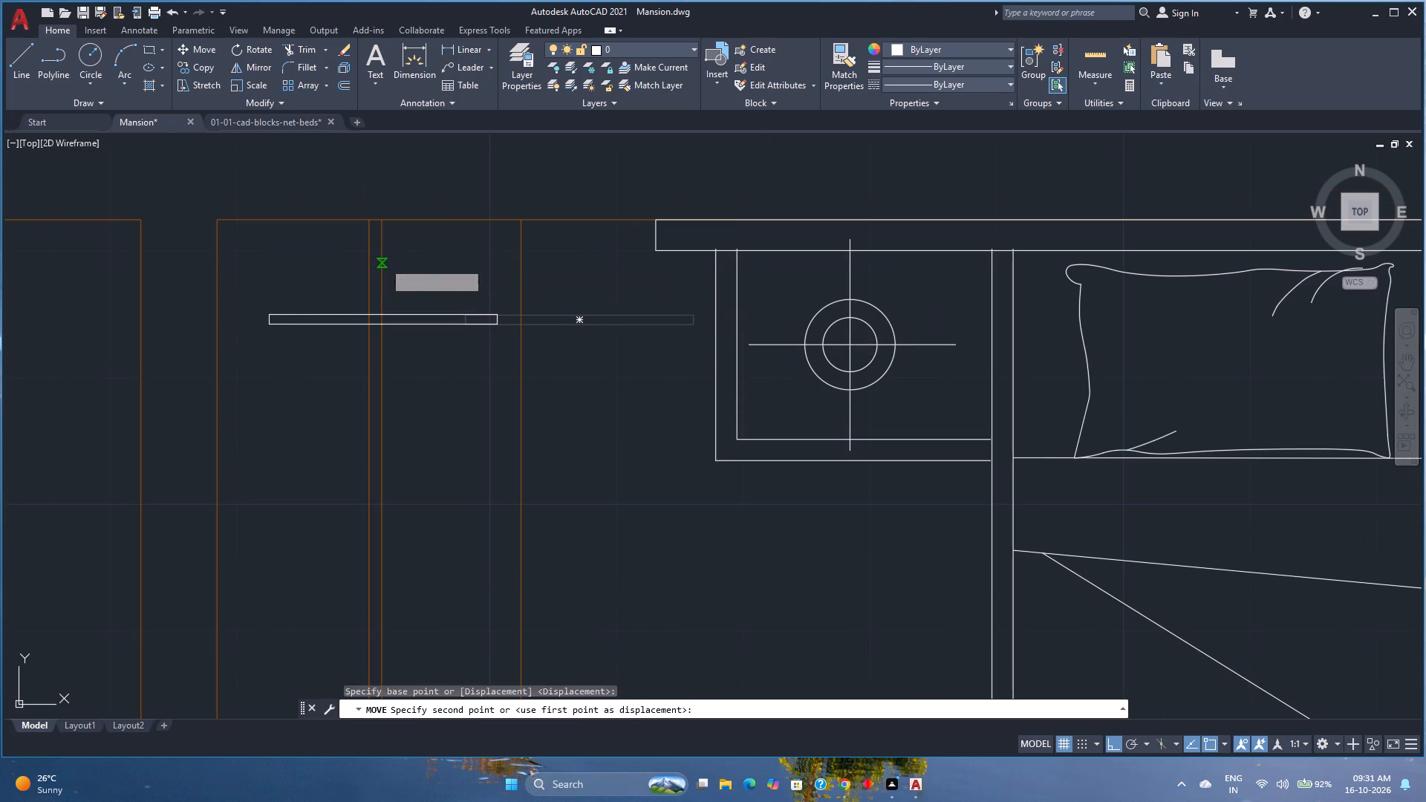
pyautogui.scroll(2, 385, 226)
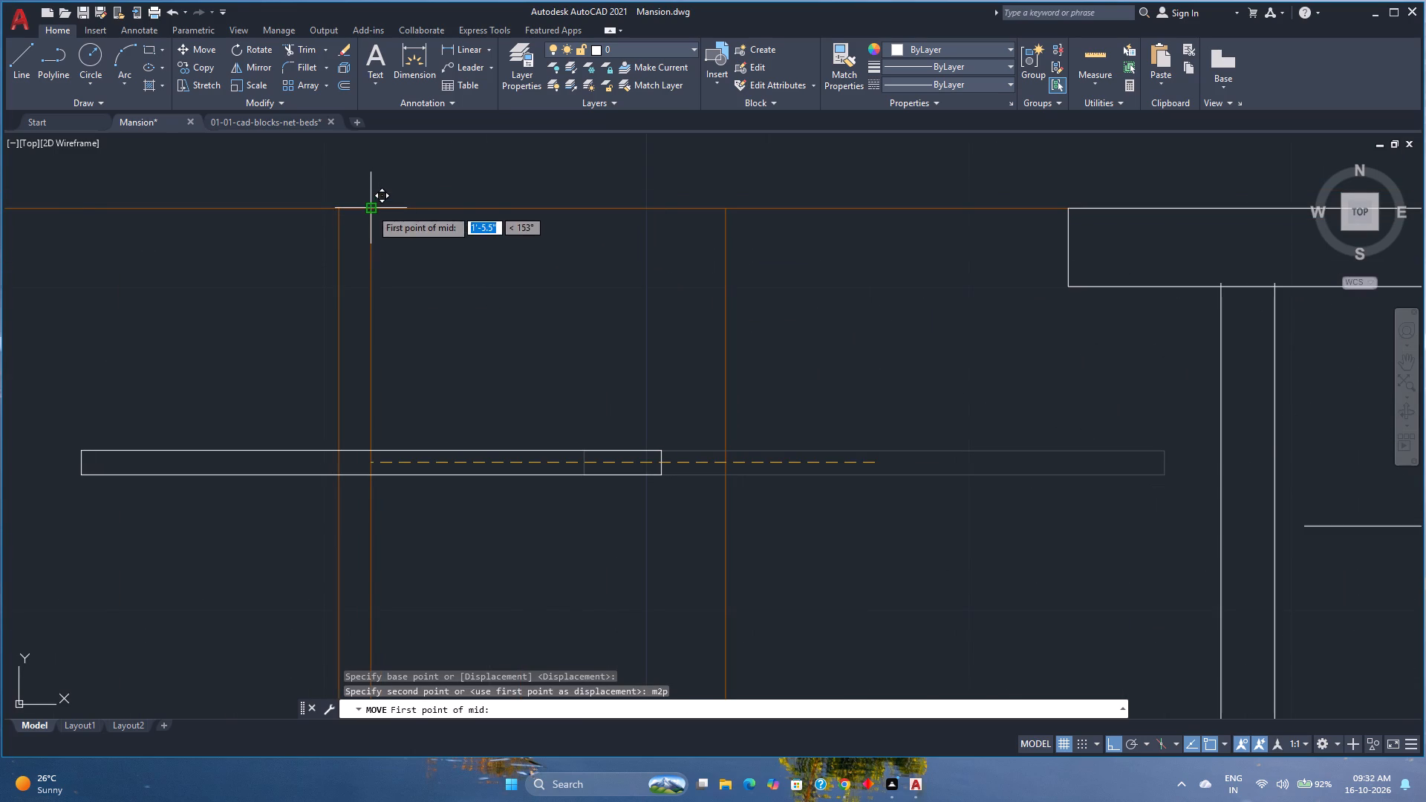
pyautogui.click(371, 209)
pyautogui.click(341, 210)
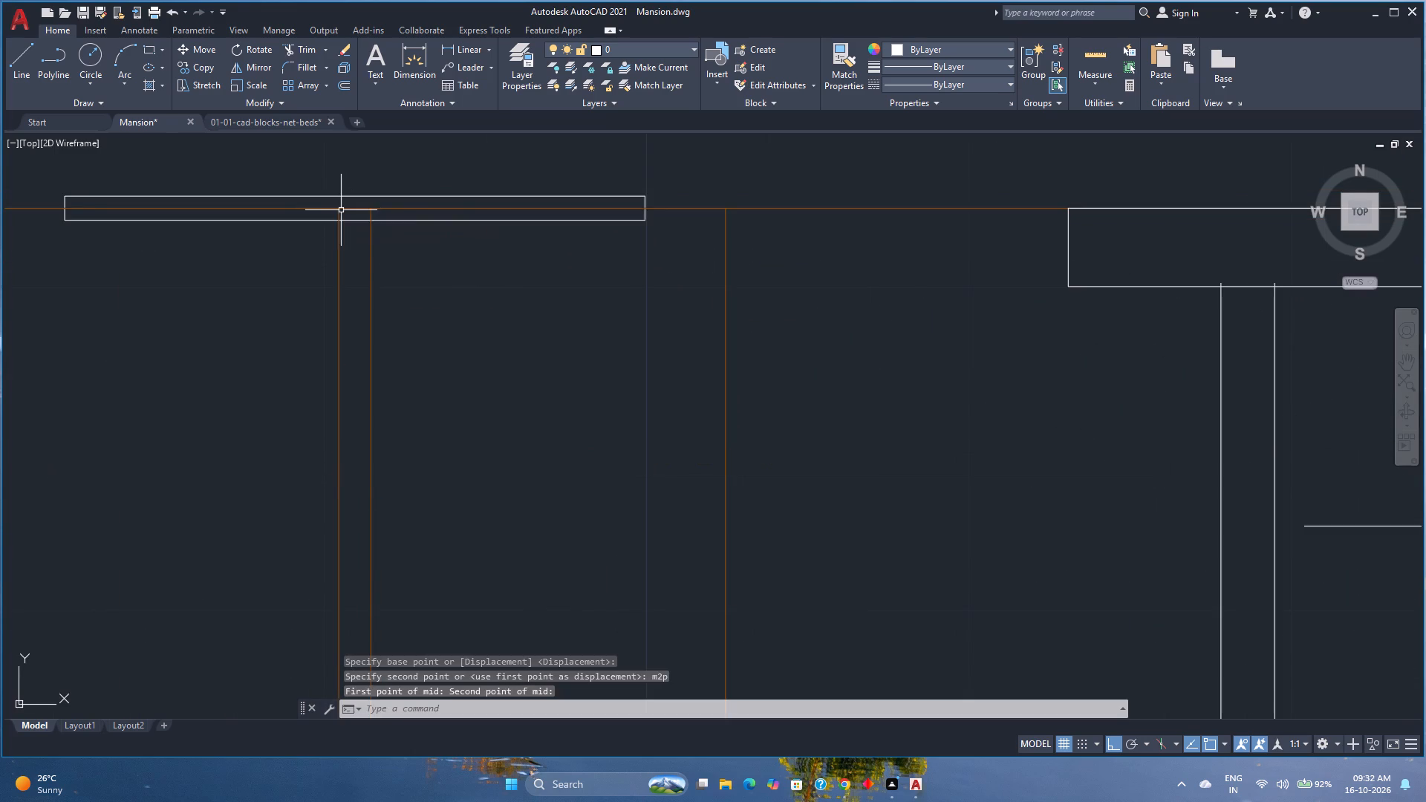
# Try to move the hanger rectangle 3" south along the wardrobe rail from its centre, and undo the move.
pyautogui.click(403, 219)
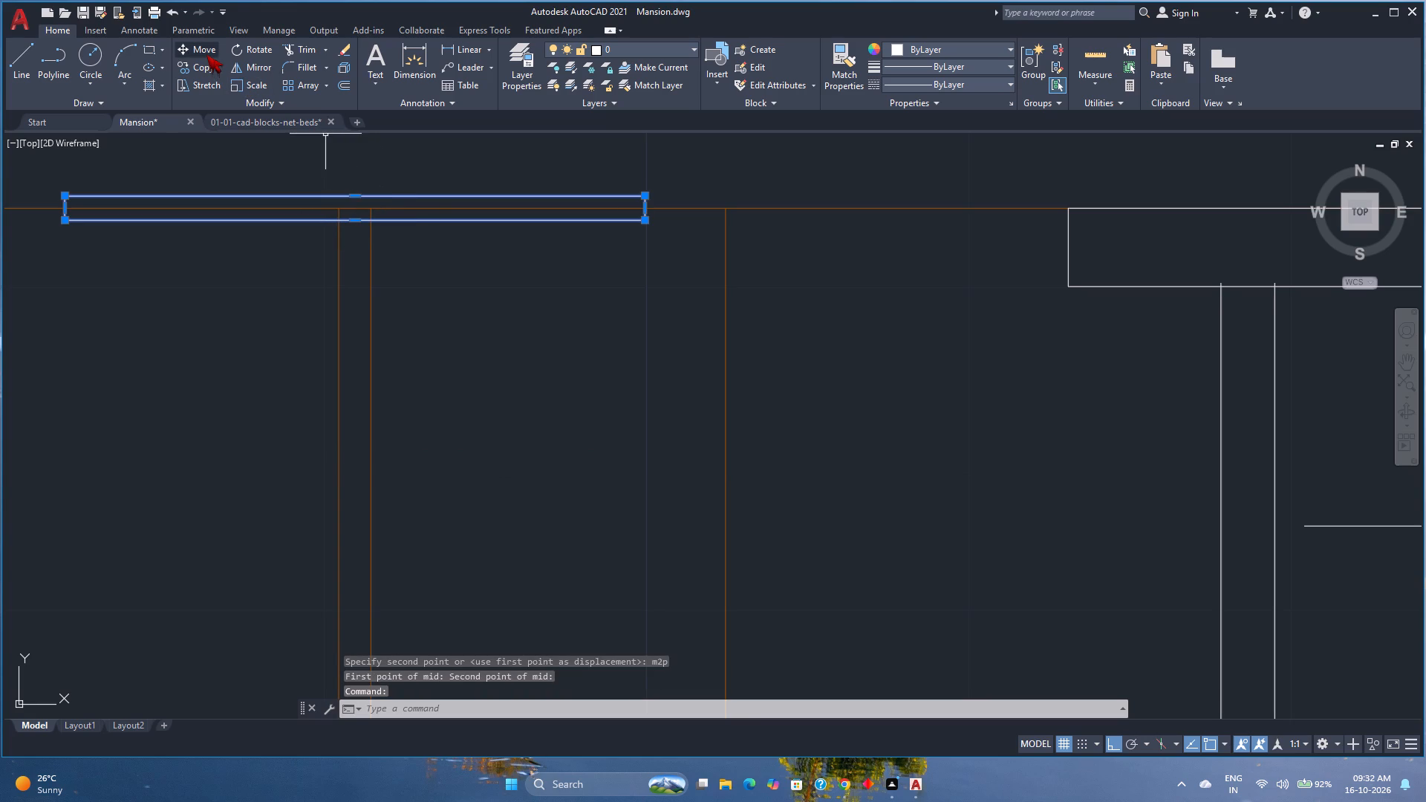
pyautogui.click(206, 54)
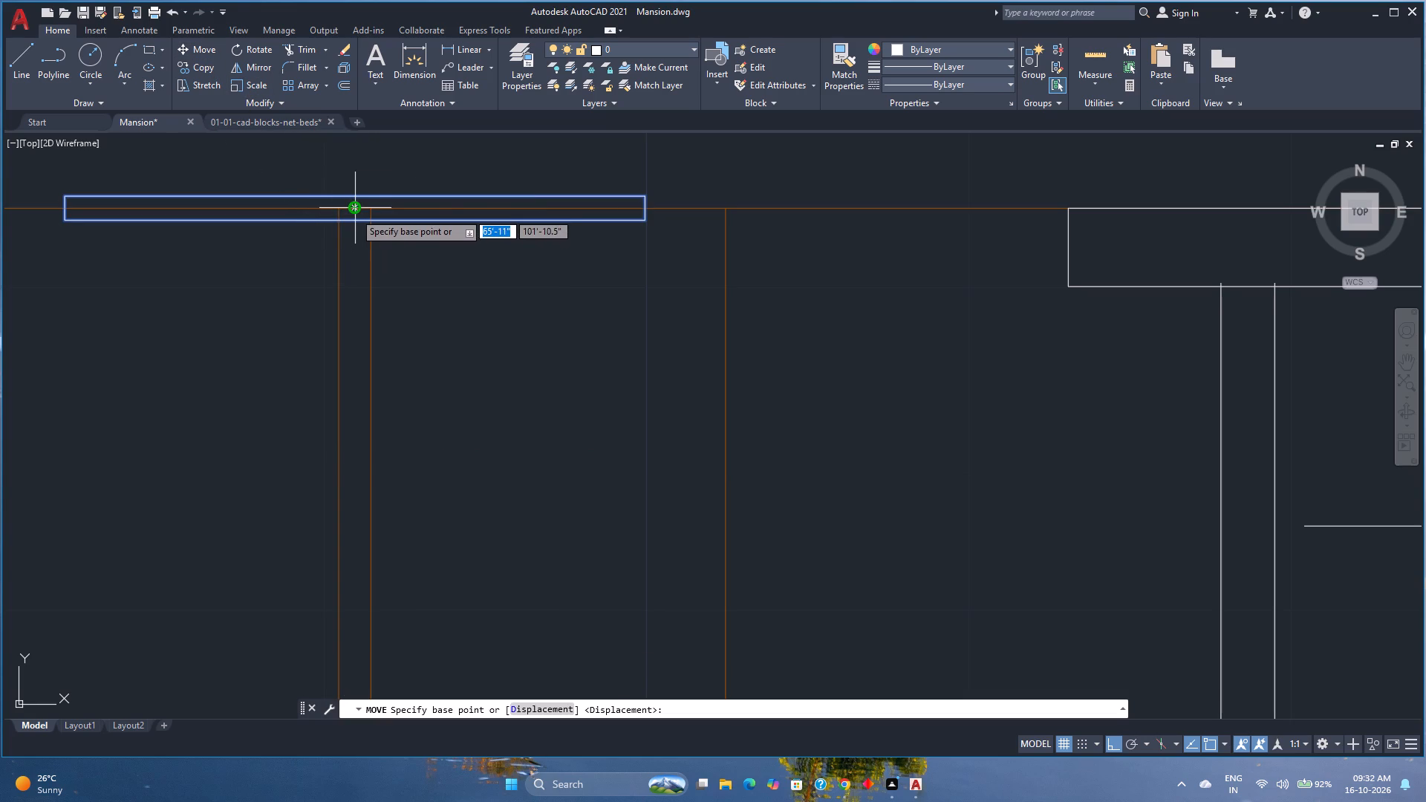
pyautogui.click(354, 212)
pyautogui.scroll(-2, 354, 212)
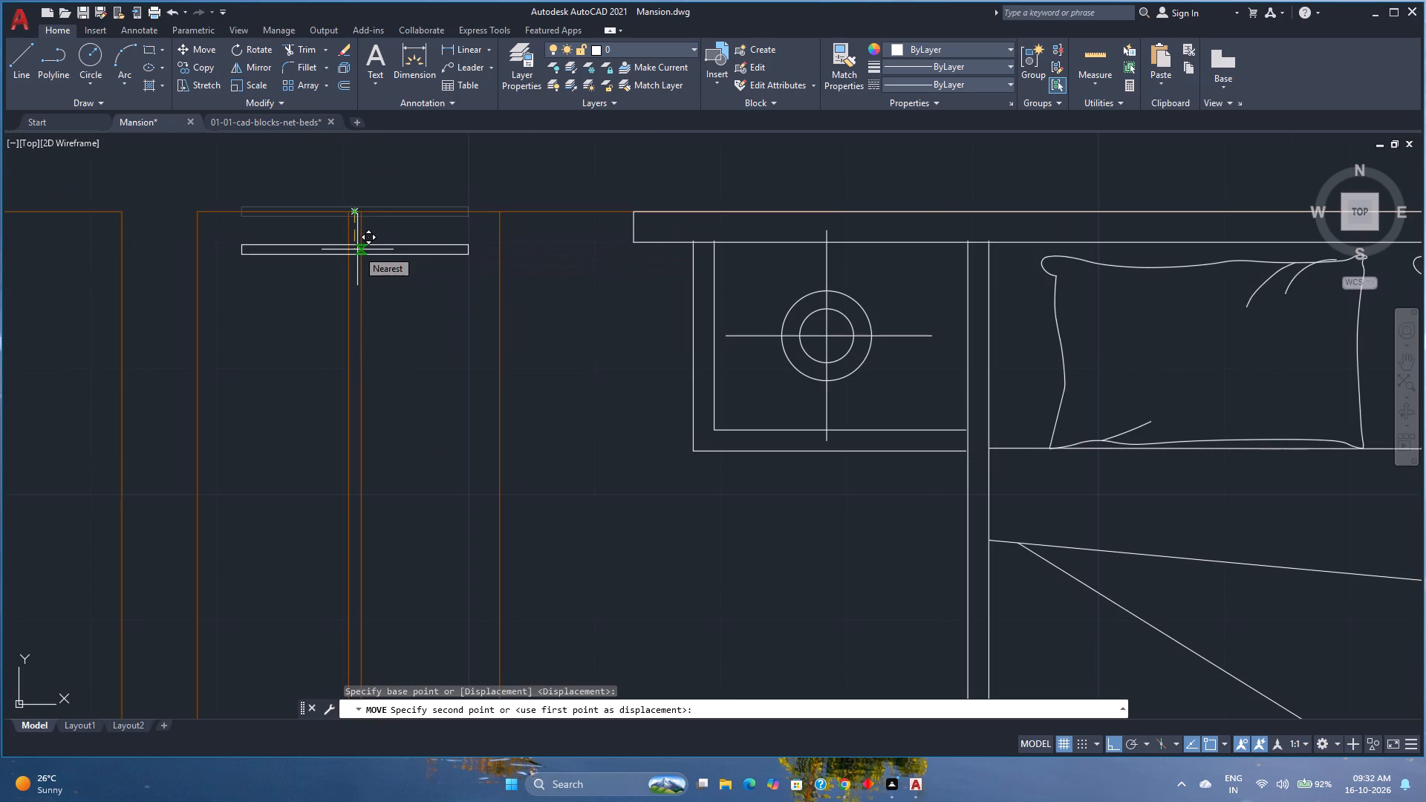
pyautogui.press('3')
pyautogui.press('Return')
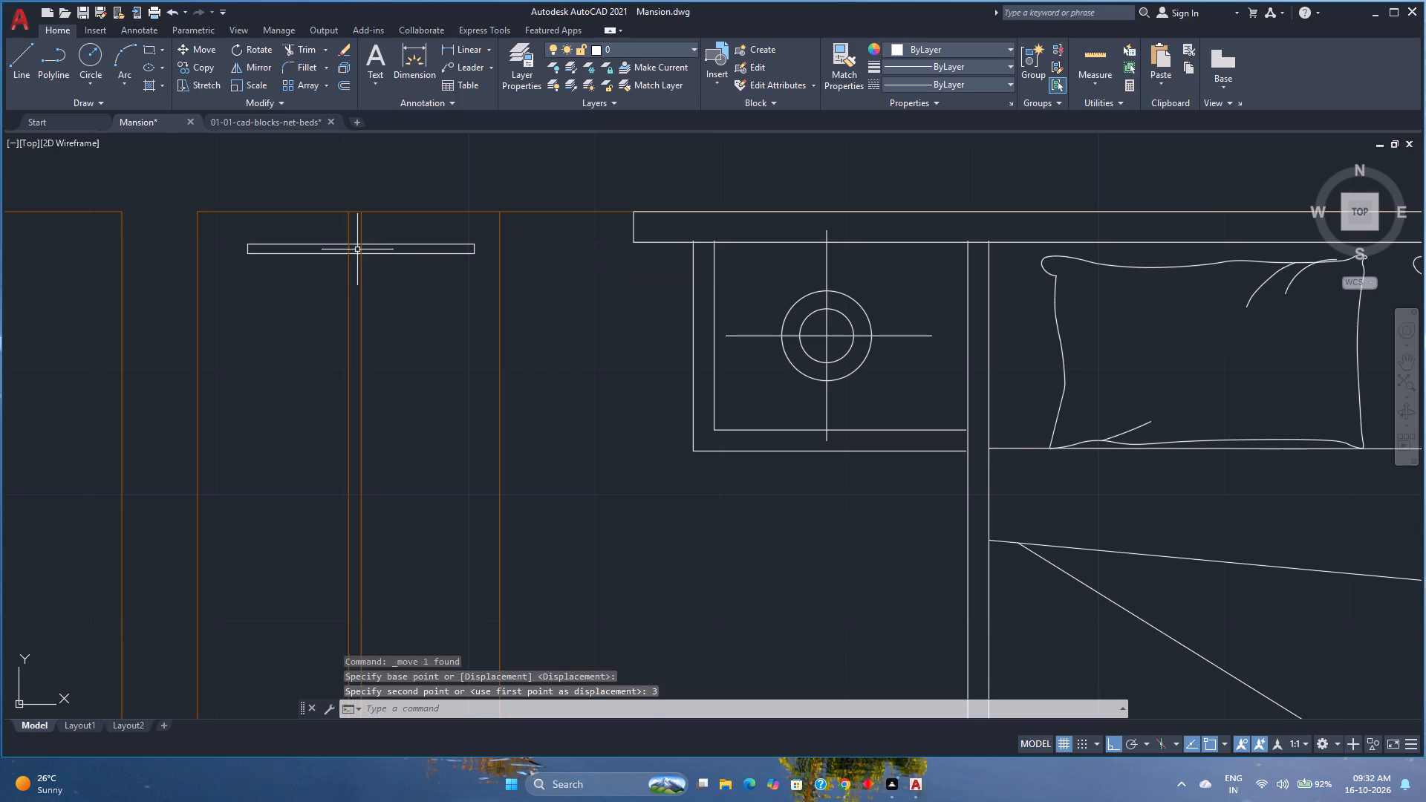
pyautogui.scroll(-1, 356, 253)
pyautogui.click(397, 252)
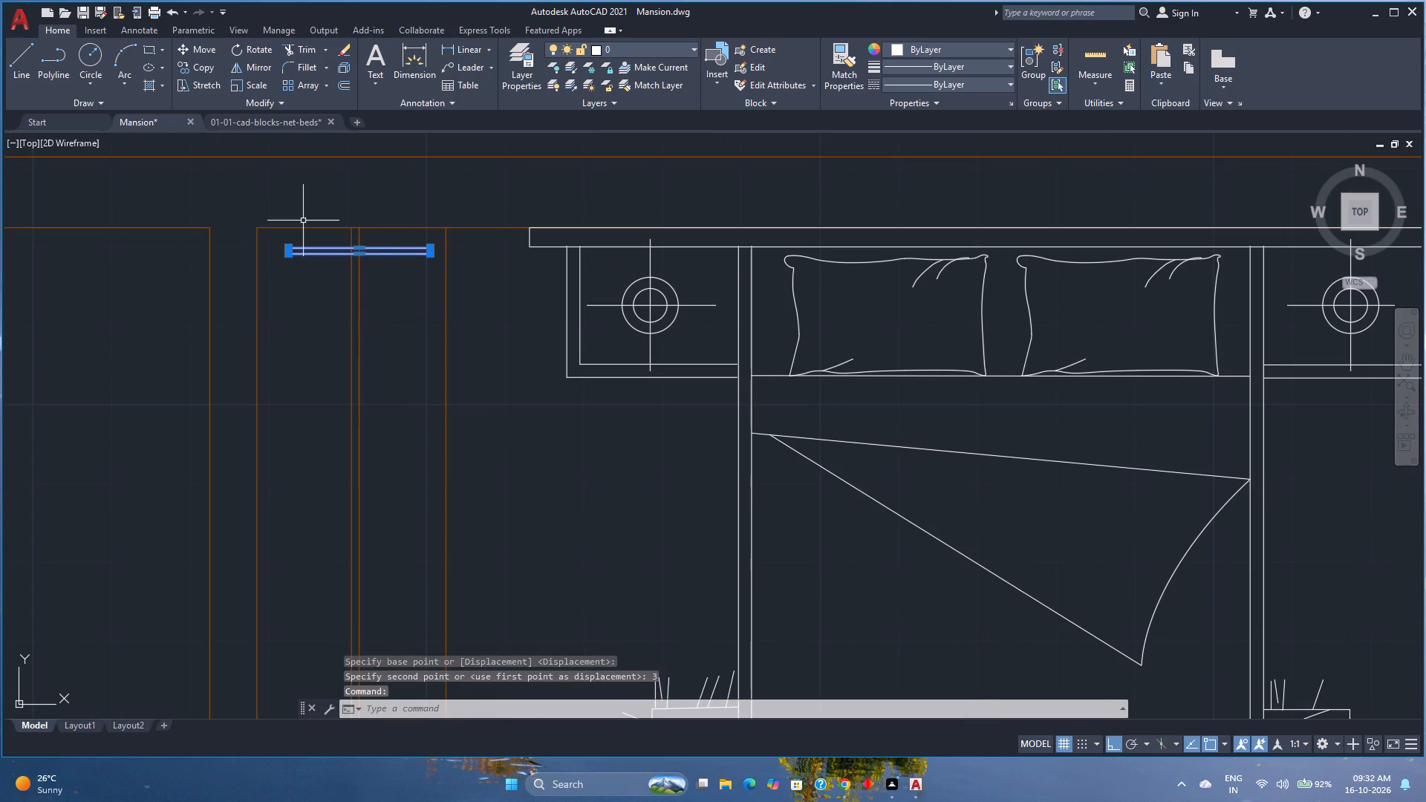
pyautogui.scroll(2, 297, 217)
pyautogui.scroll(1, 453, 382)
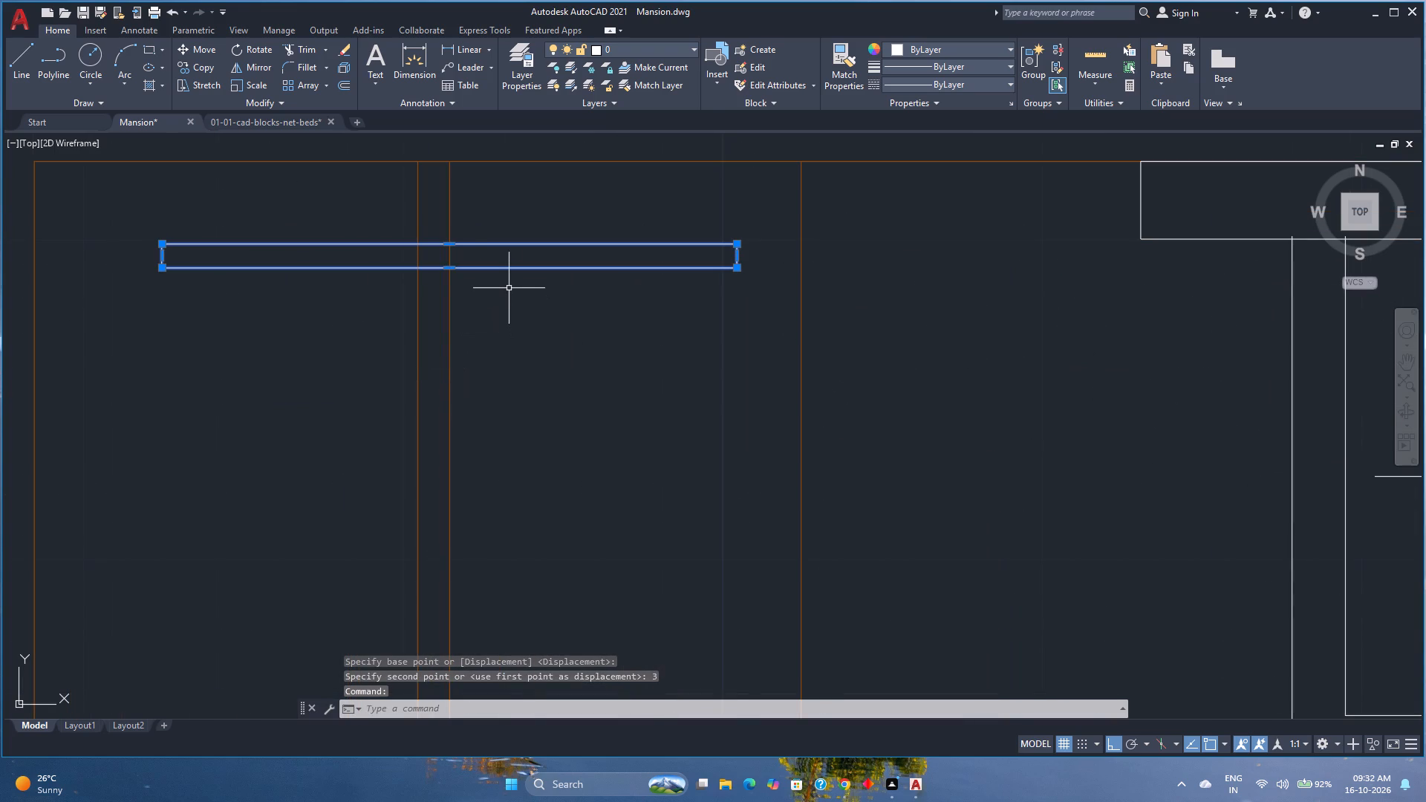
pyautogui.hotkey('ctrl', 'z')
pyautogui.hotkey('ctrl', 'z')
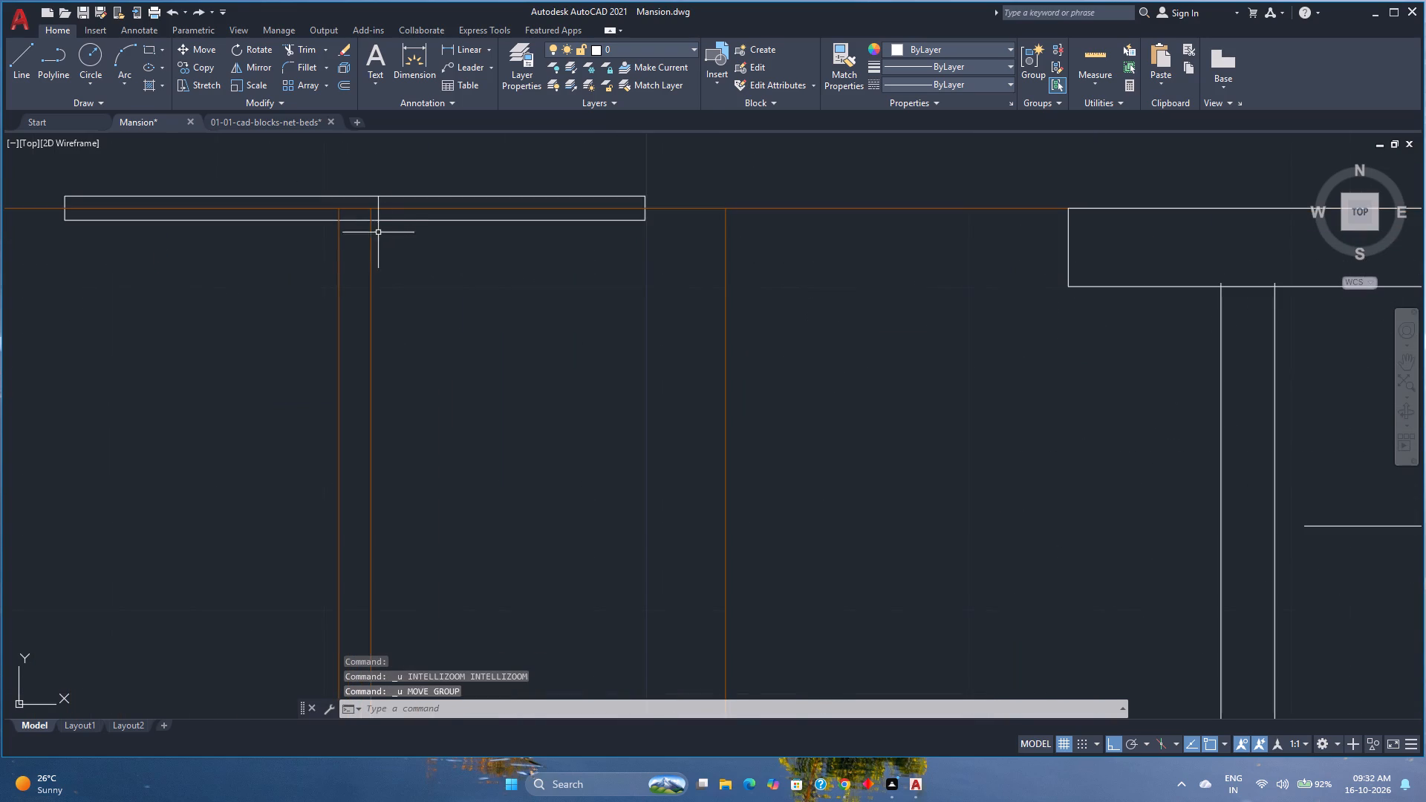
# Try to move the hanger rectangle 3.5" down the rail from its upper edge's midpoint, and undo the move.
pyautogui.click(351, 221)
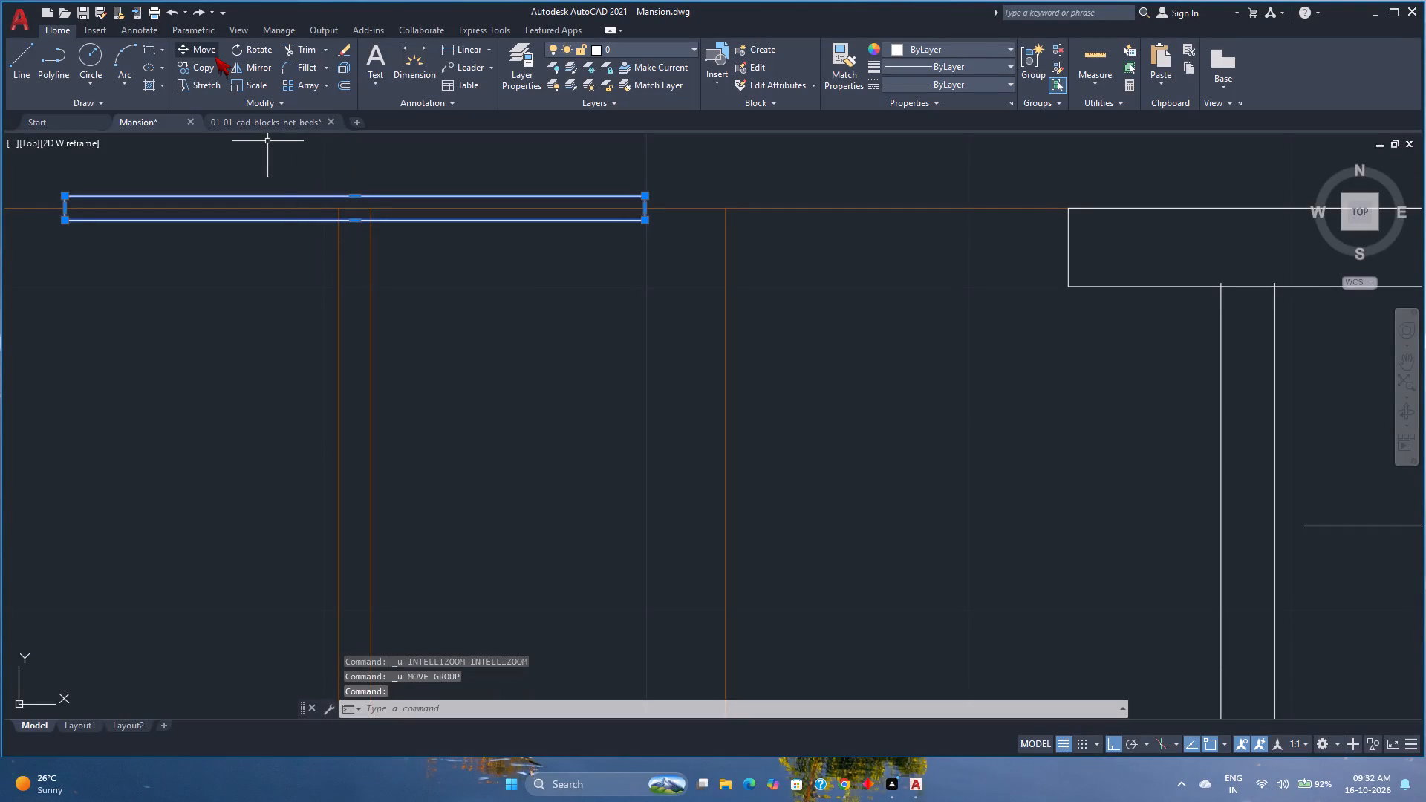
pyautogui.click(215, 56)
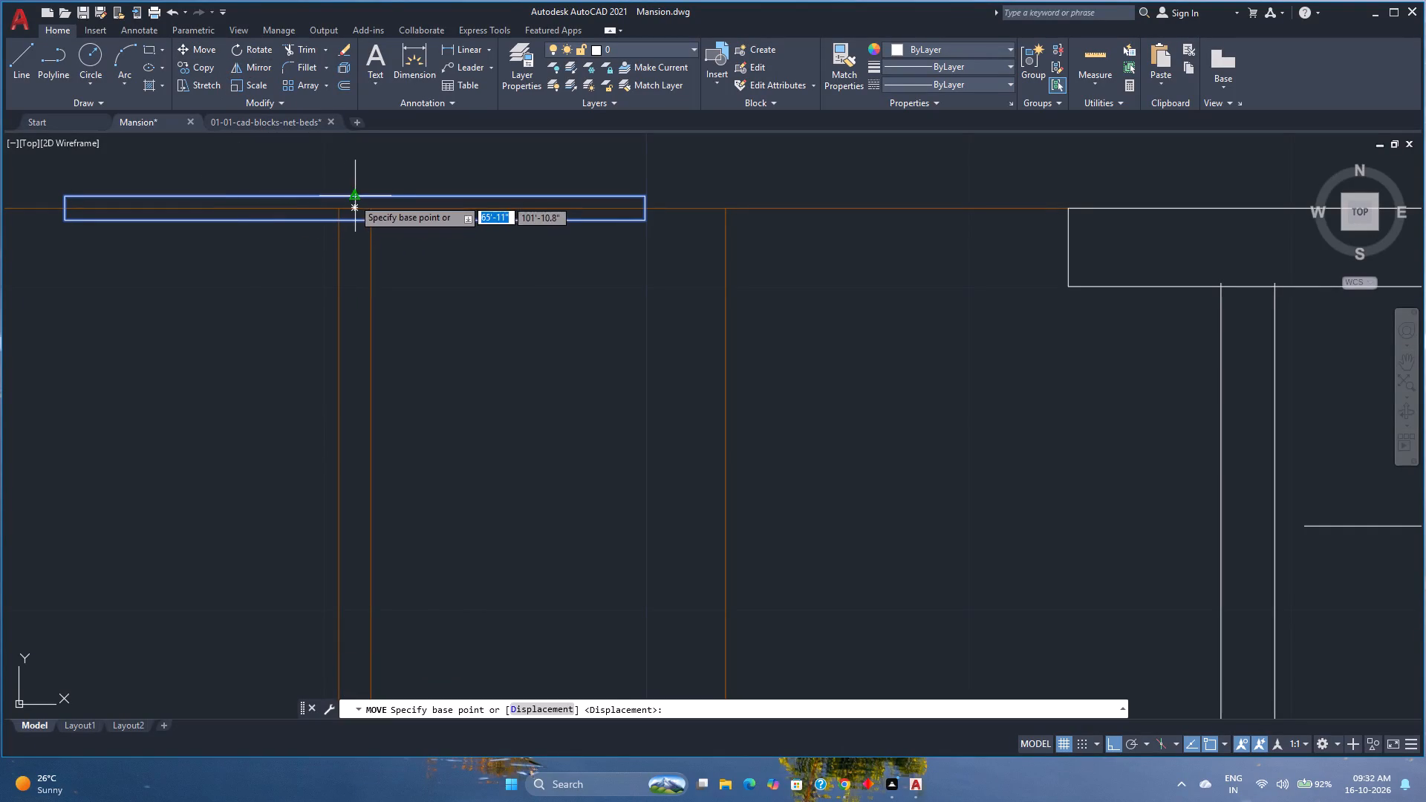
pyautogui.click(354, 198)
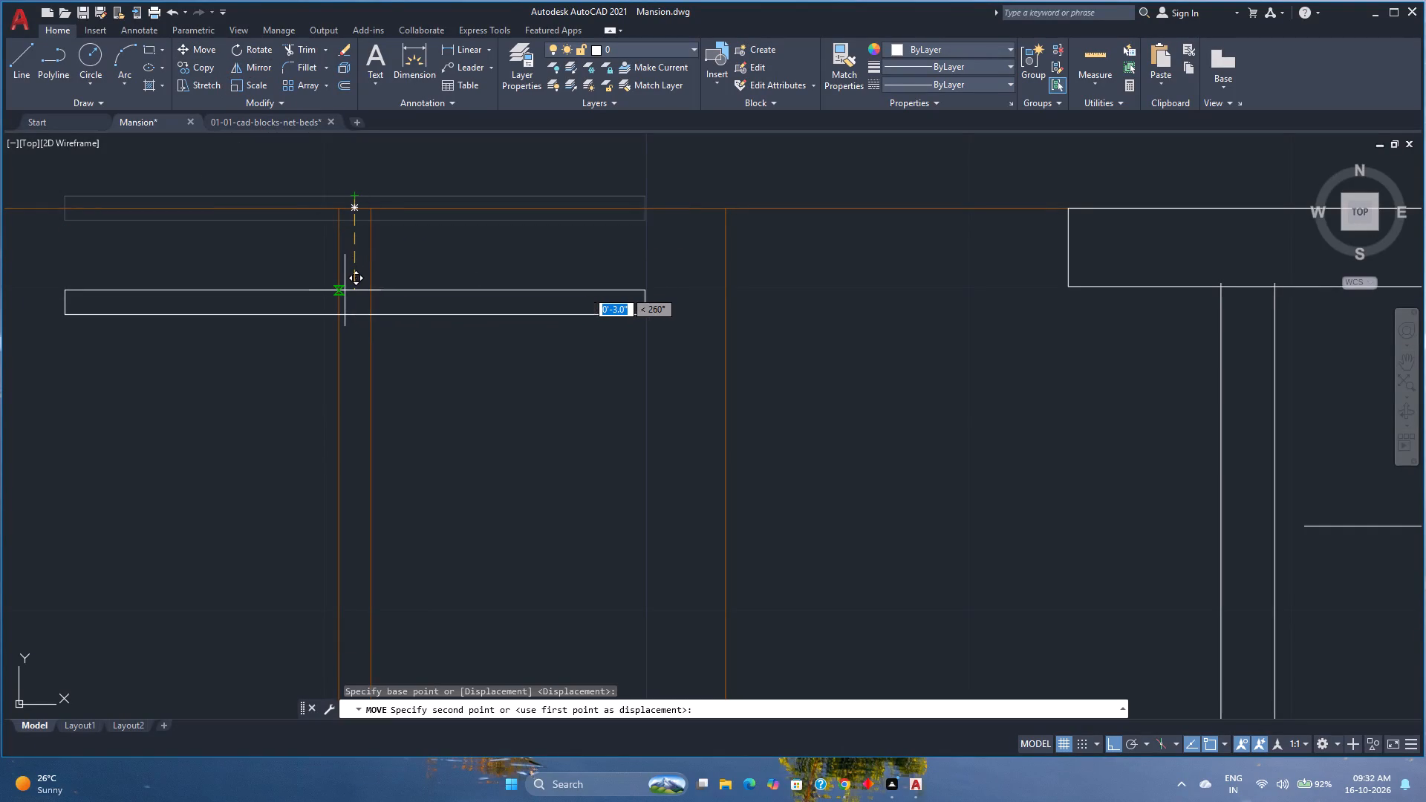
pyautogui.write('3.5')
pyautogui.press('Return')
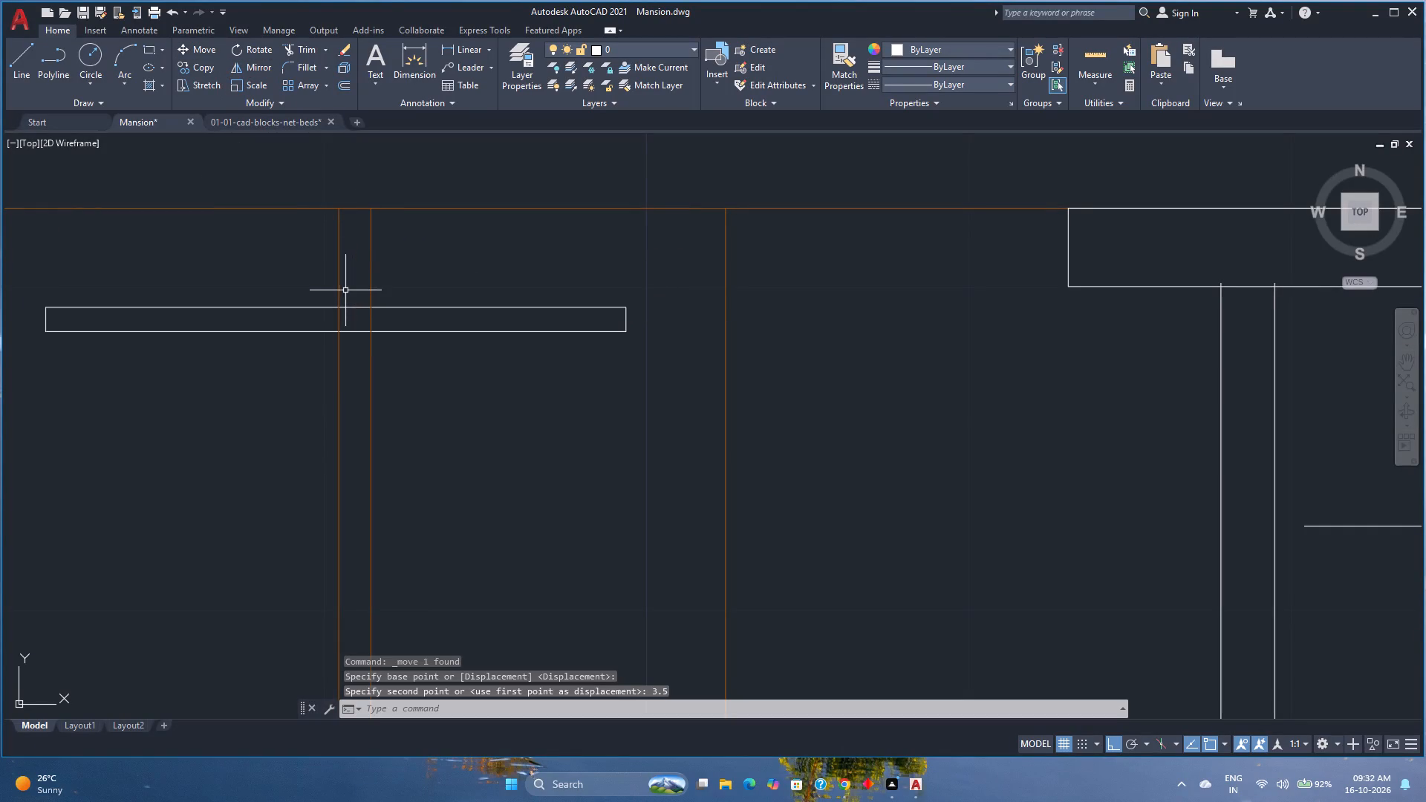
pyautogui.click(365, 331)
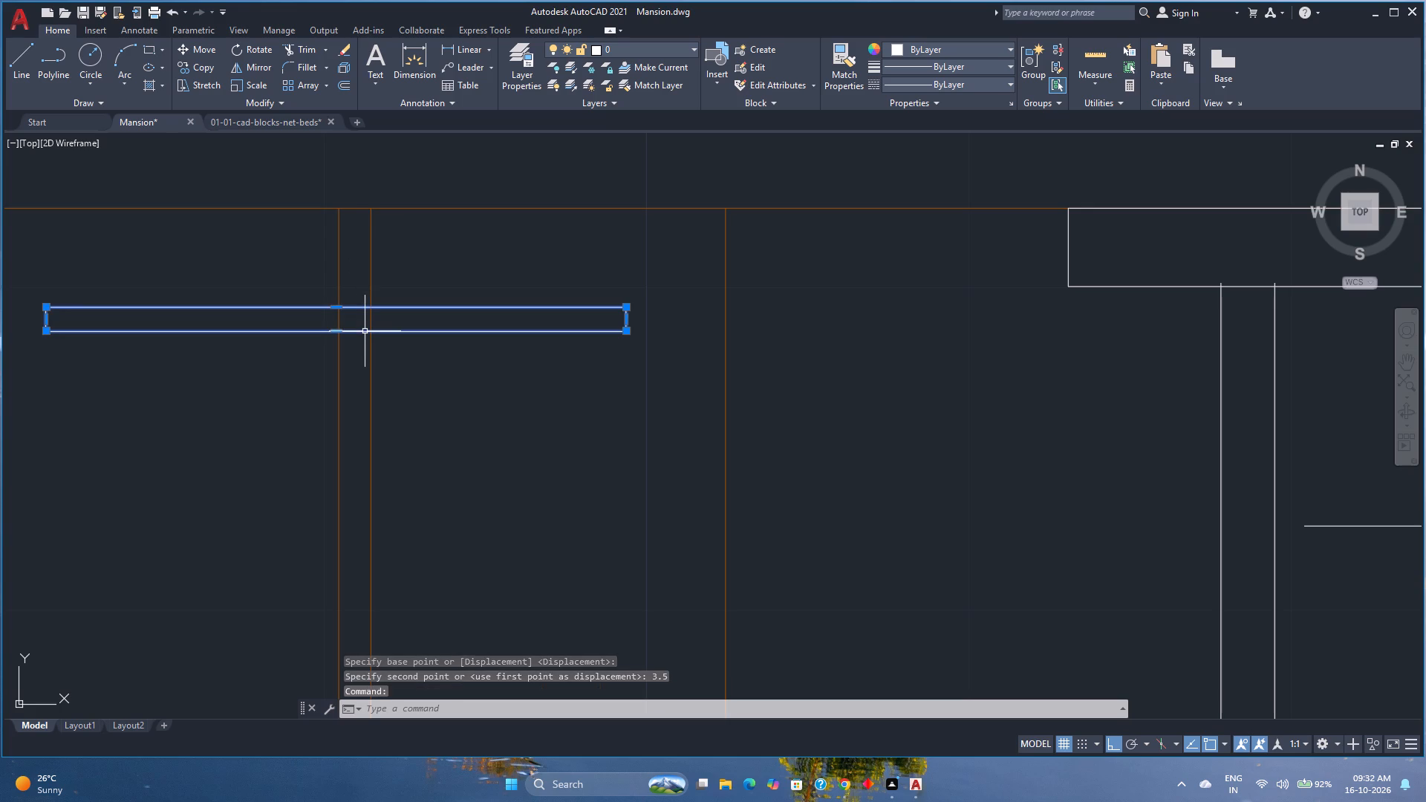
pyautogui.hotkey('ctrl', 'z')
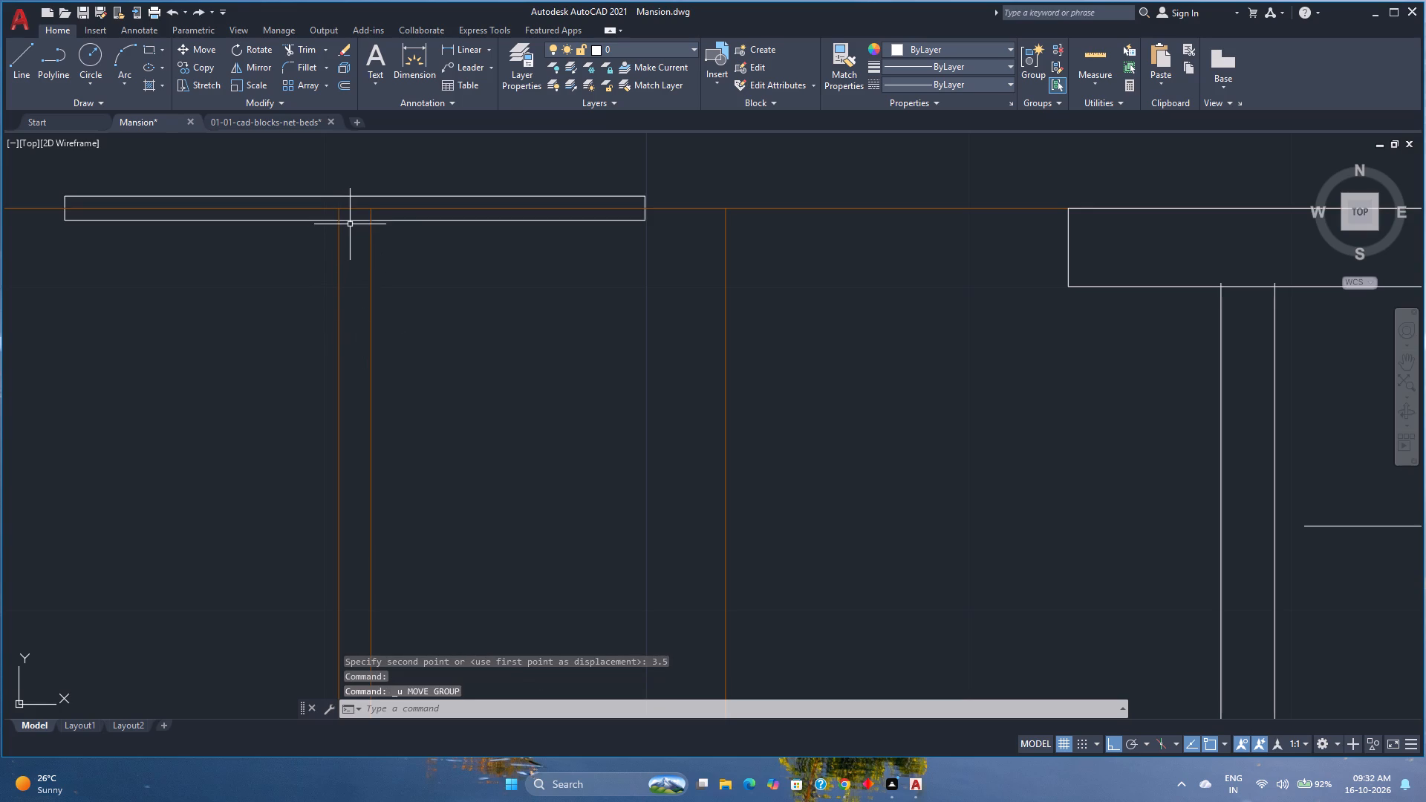
# Move the hanger rectangle 3.5" straight south along the rail in the north-east bedroom's wardrobe.
pyautogui.click(353, 220)
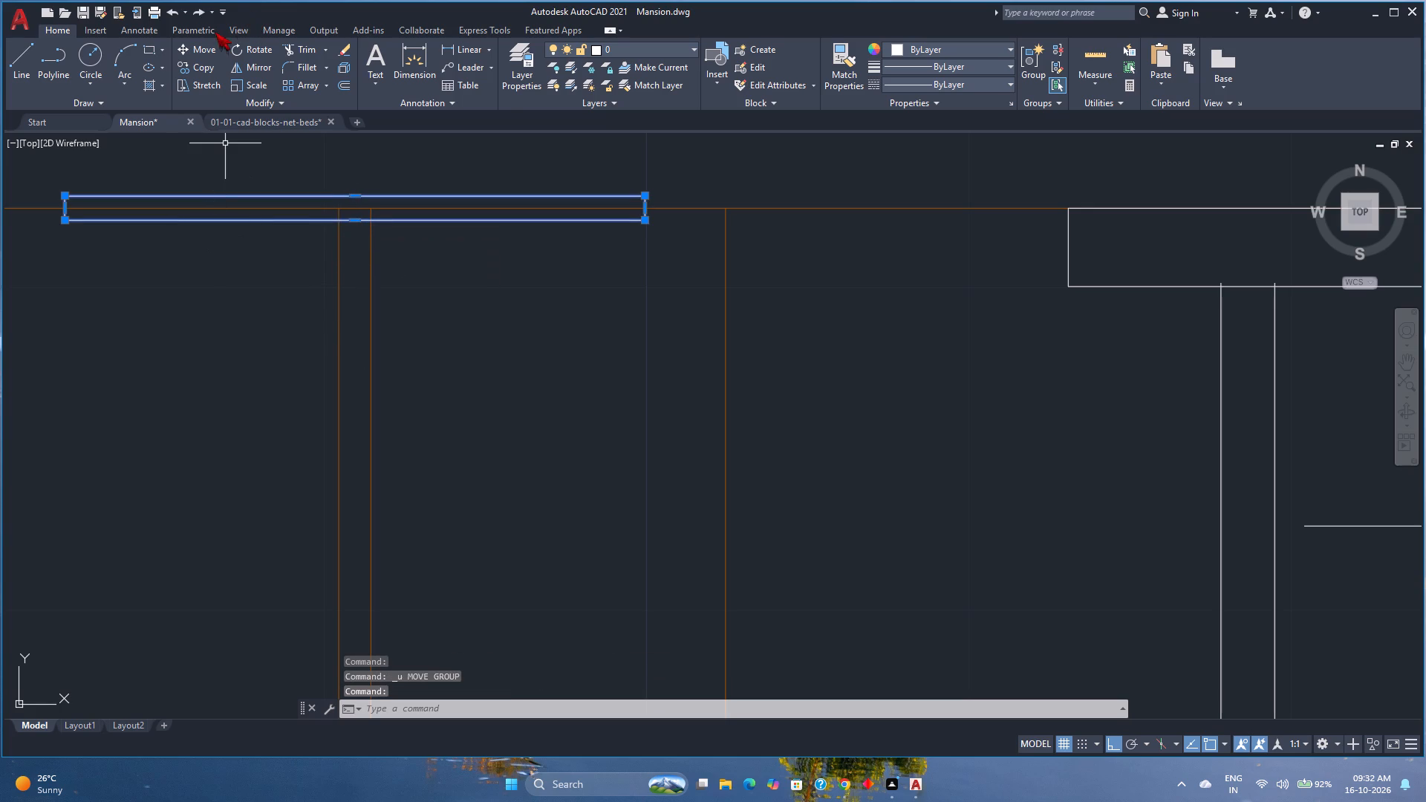
pyautogui.click(210, 49)
pyautogui.click(355, 224)
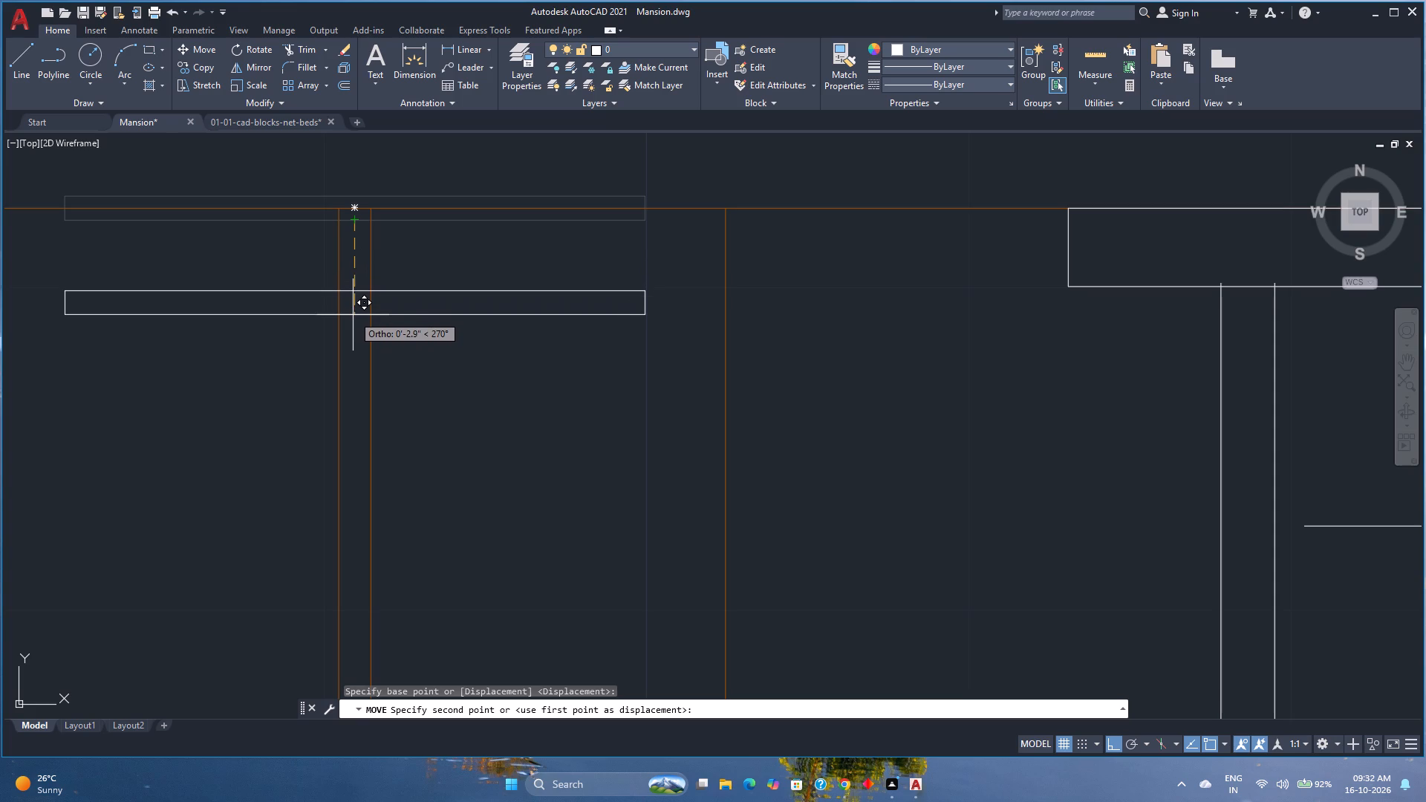
pyautogui.write('3.5')
pyautogui.press('Return')
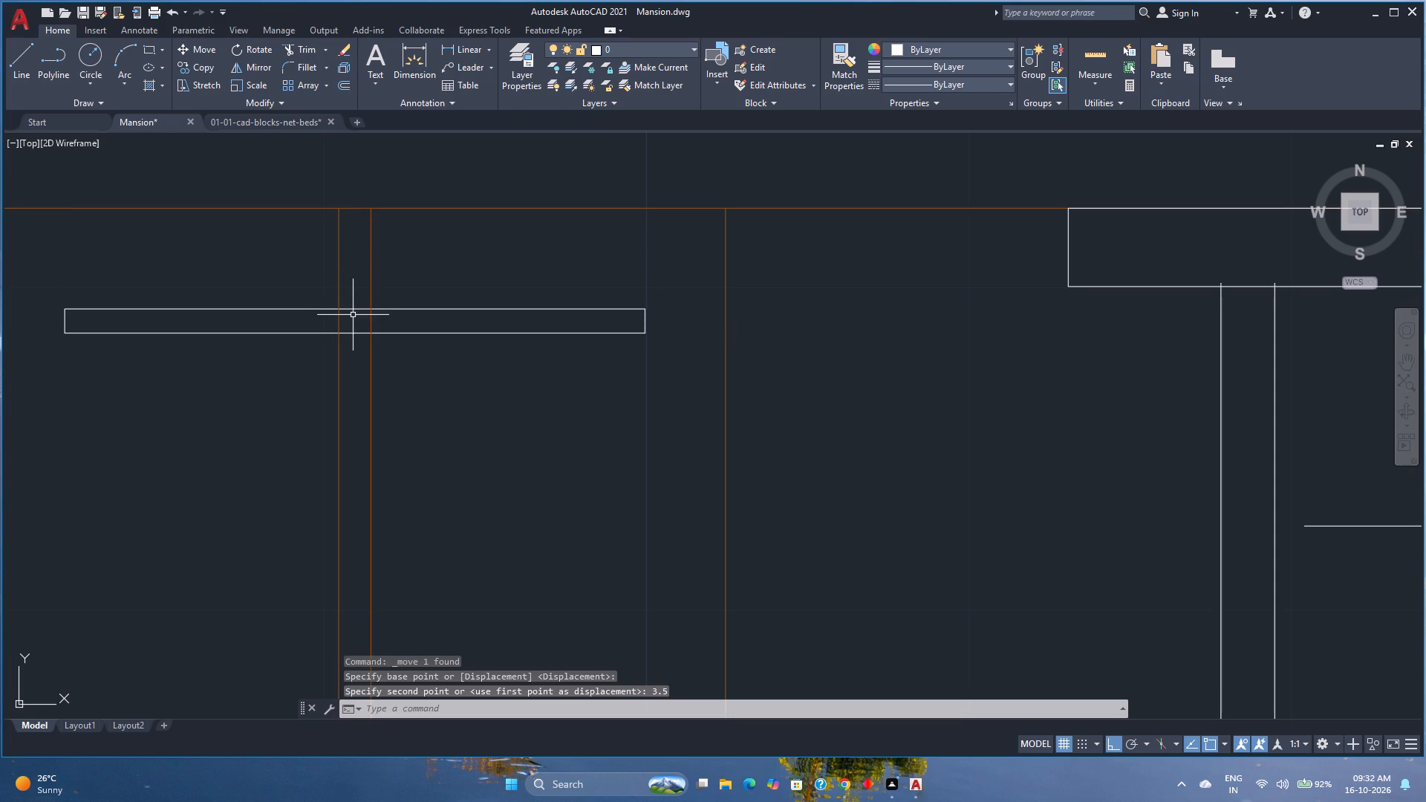
# Copy the hanger rectangle southward along the wardrobe rail as an array of 12 items spaced 7" apart.
pyautogui.scroll(-2, 354, 321)
pyautogui.click(406, 325)
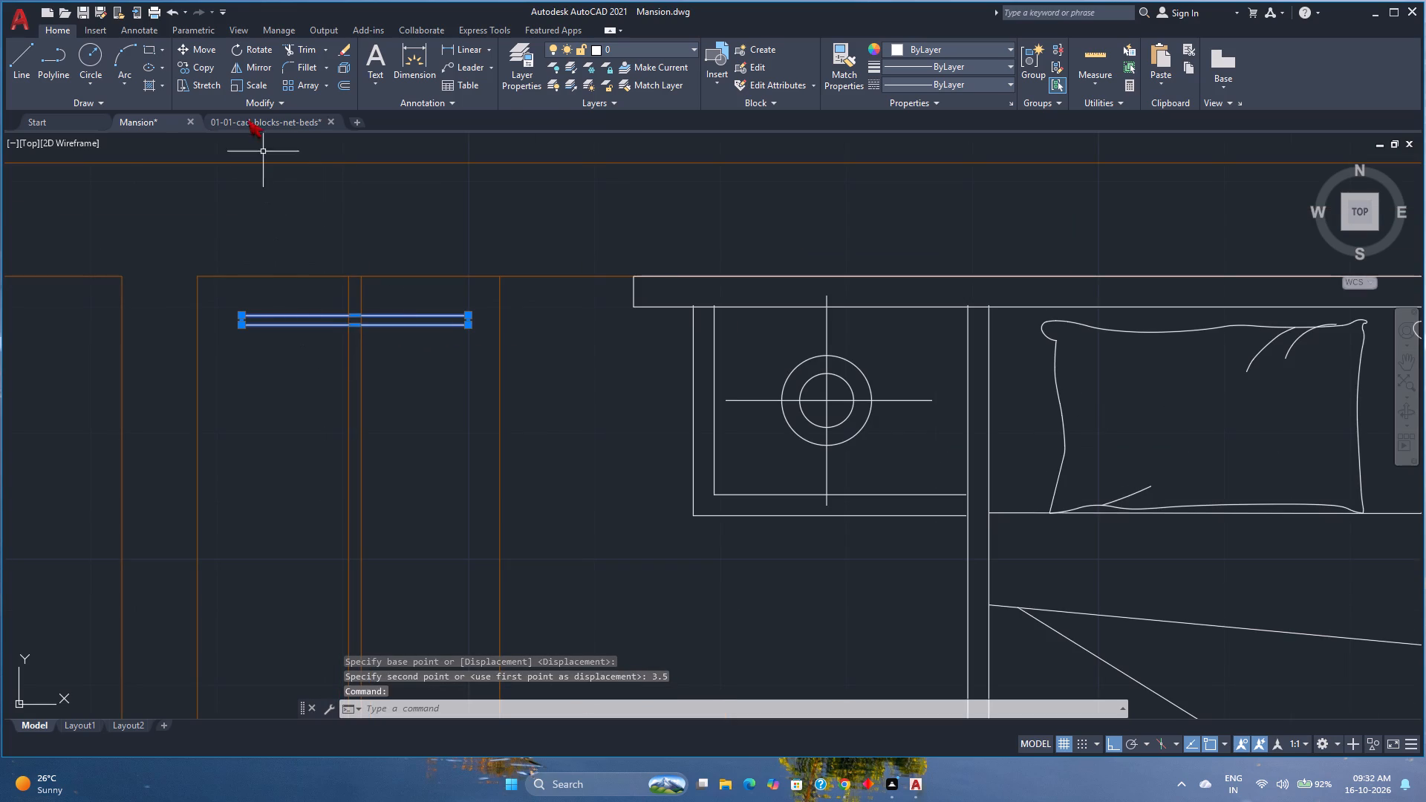
pyautogui.click(197, 66)
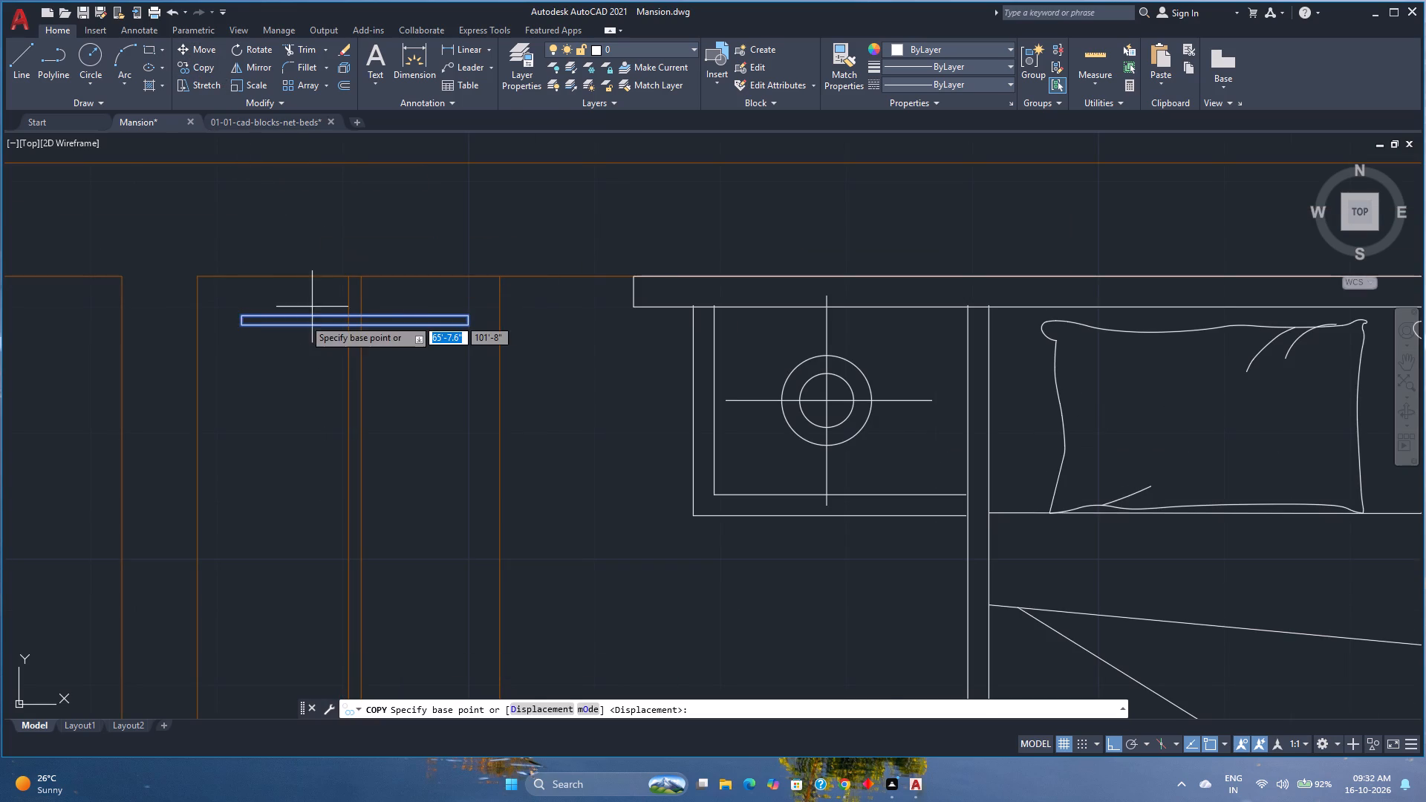
pyautogui.scroll(-2, 301, 323)
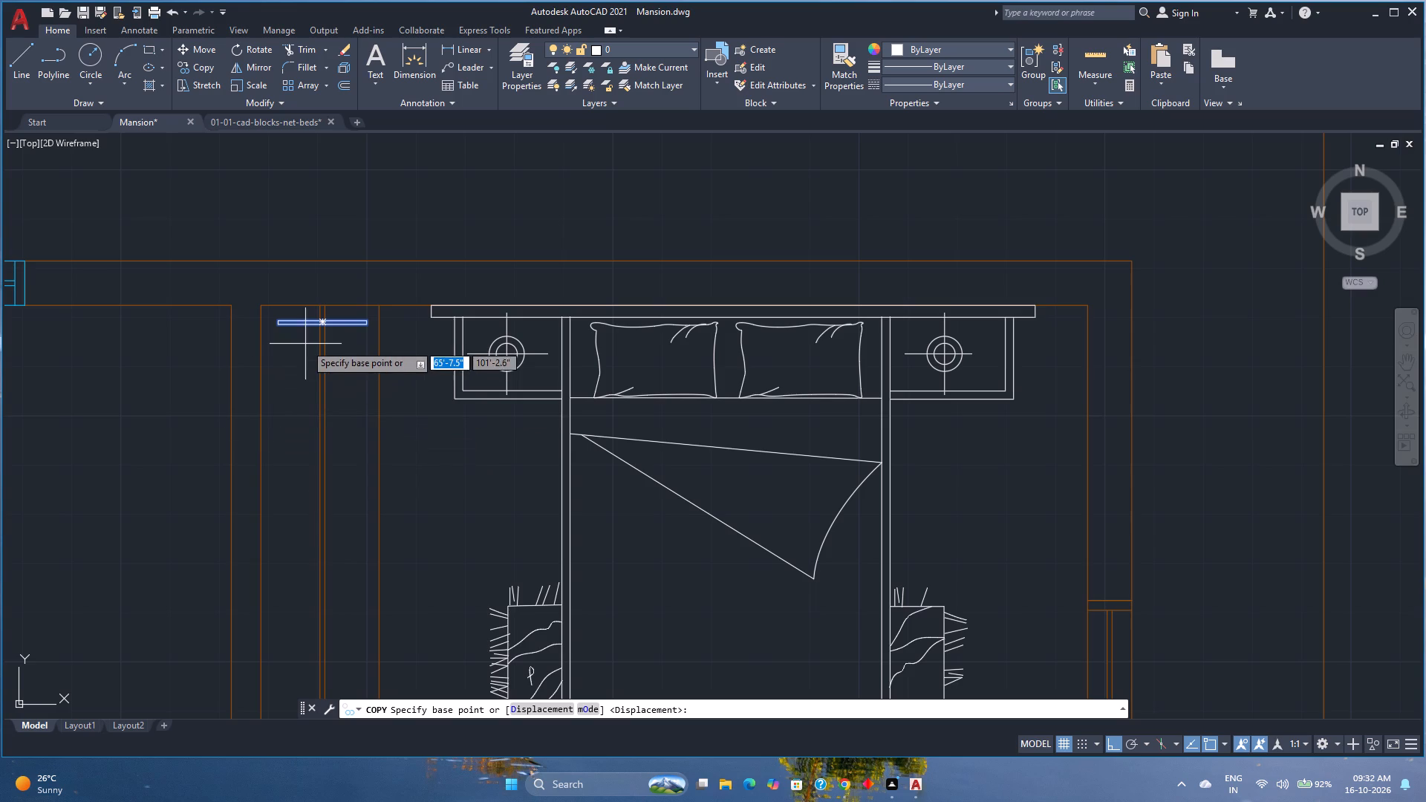
pyautogui.scroll(-1, 309, 327)
pyautogui.scroll(6, 309, 327)
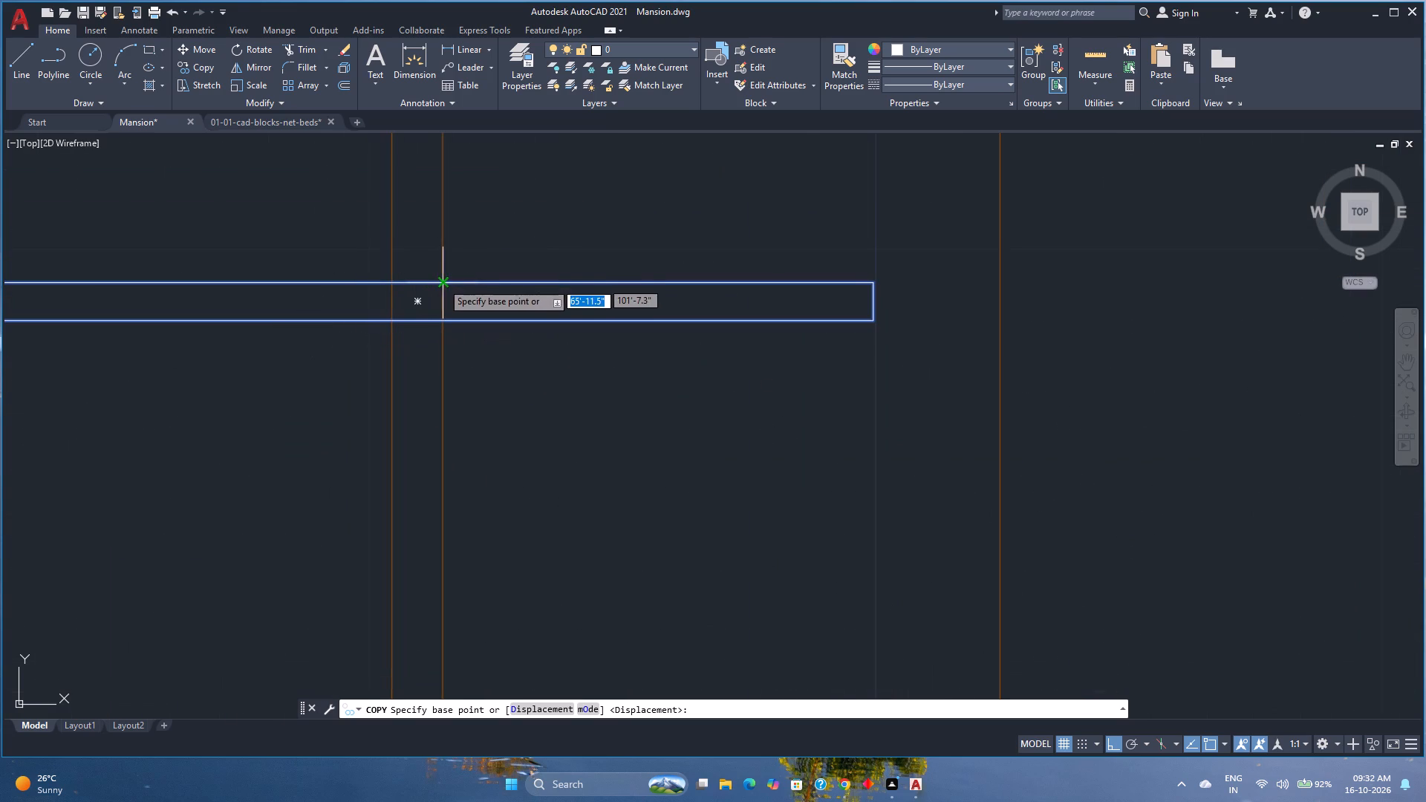
pyautogui.click(442, 282)
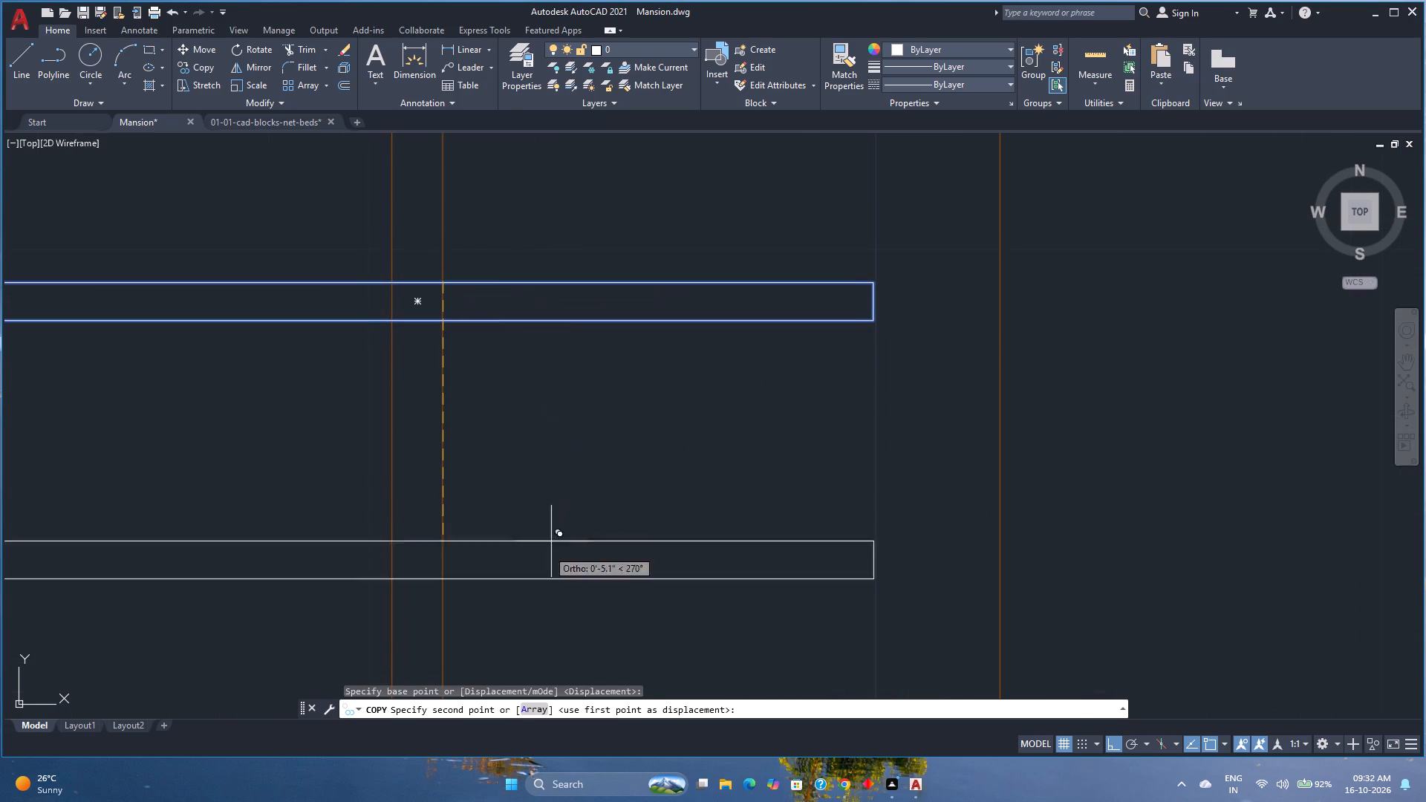
pyautogui.click(535, 711)
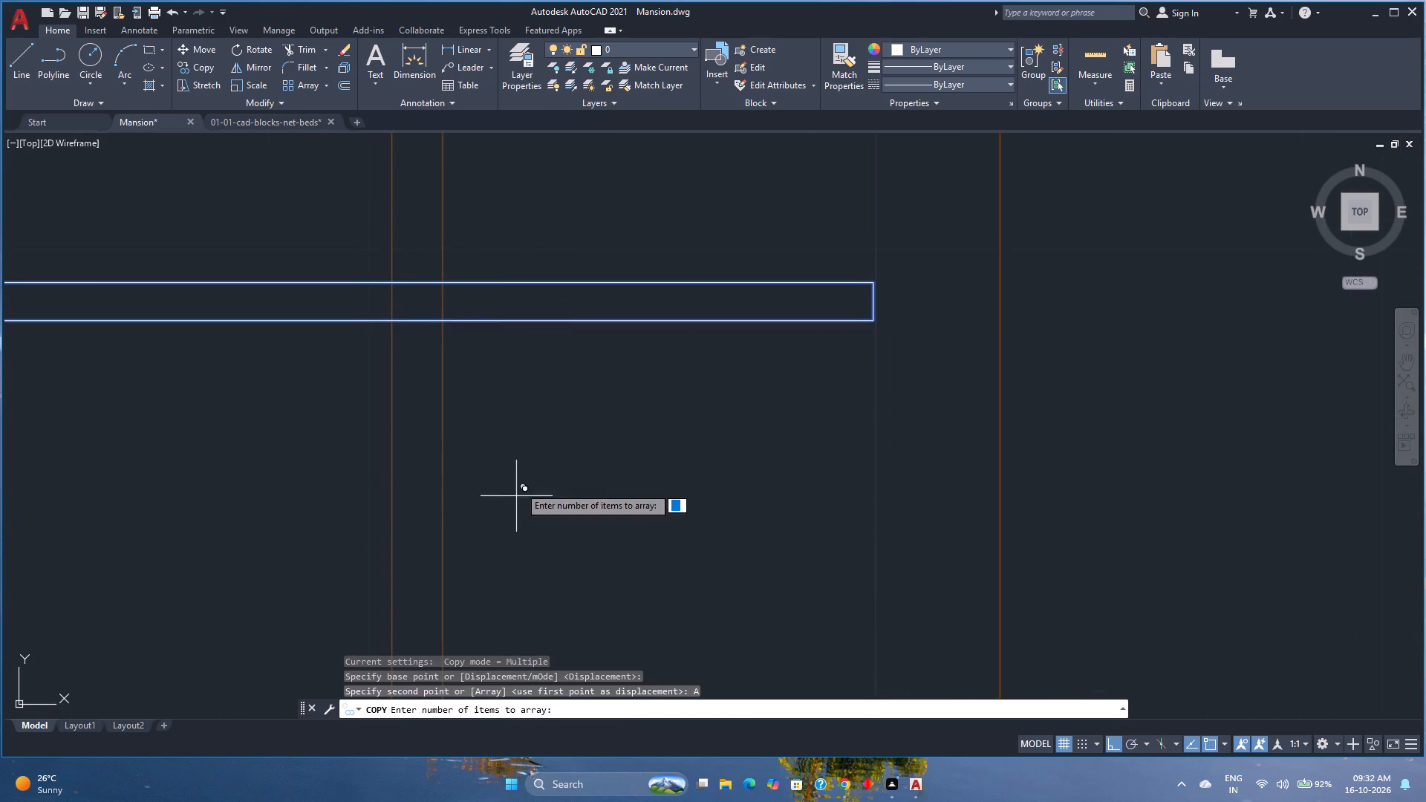
pyautogui.scroll(-7, 531, 455)
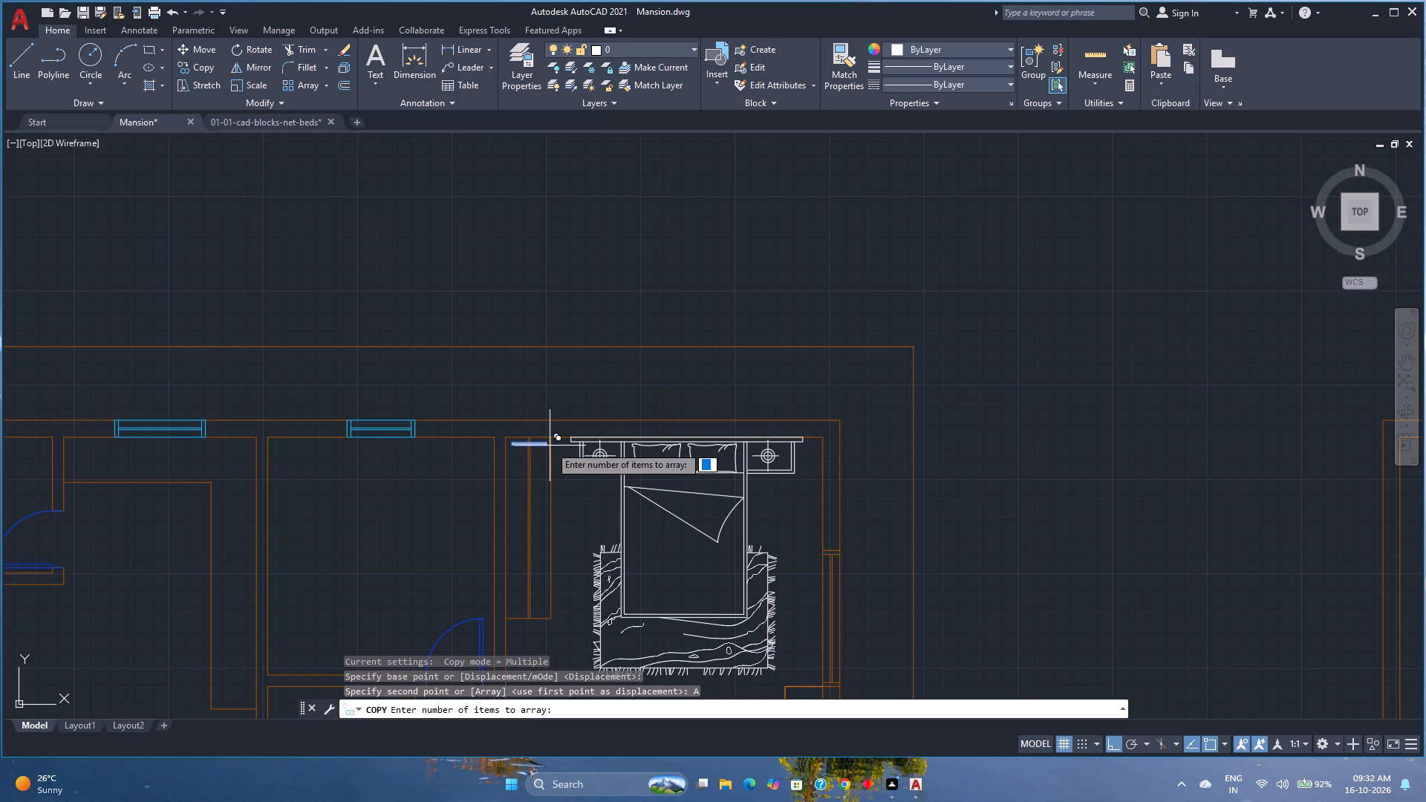
pyautogui.write('12')
pyautogui.press('Return')
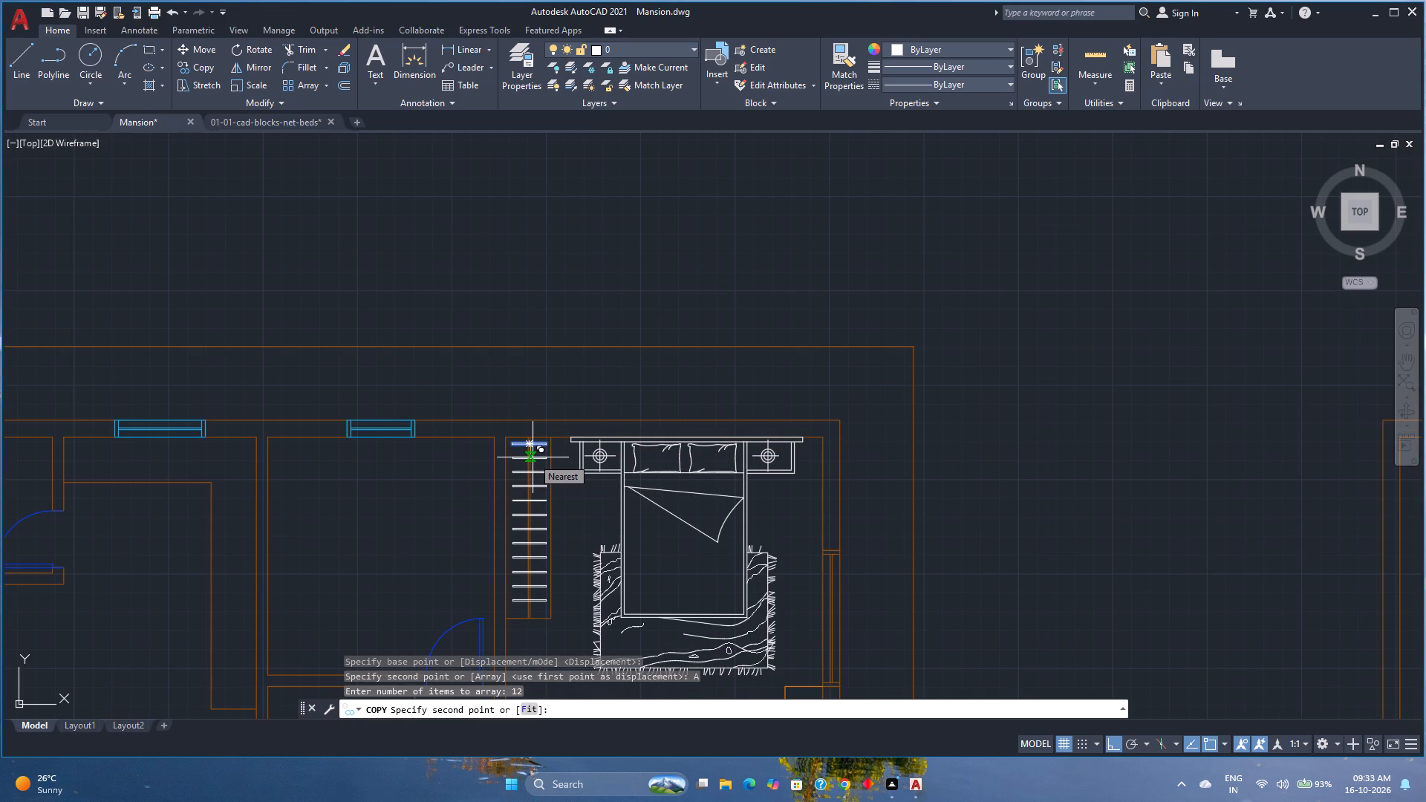
pyautogui.scroll(1, 533, 457)
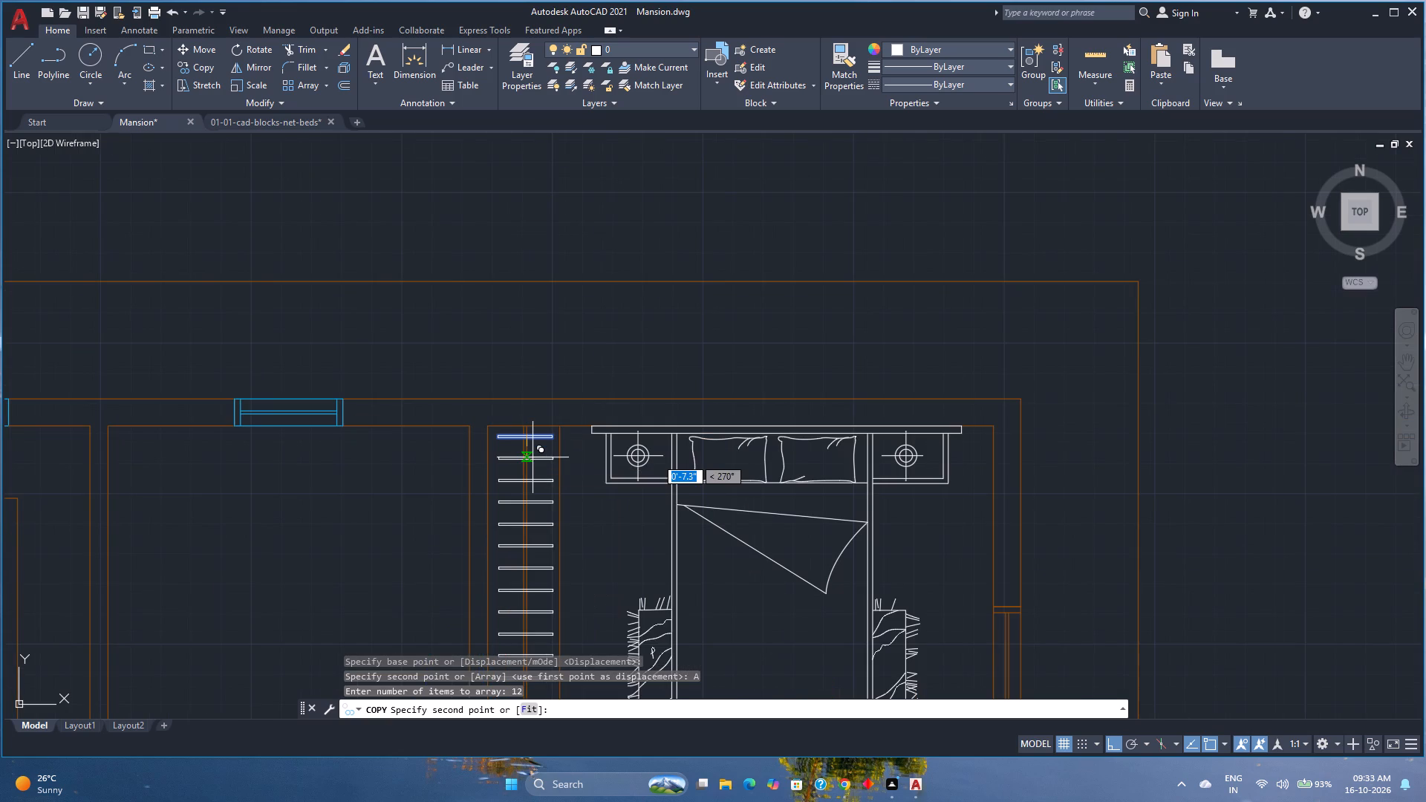
pyautogui.scroll(1, 533, 457)
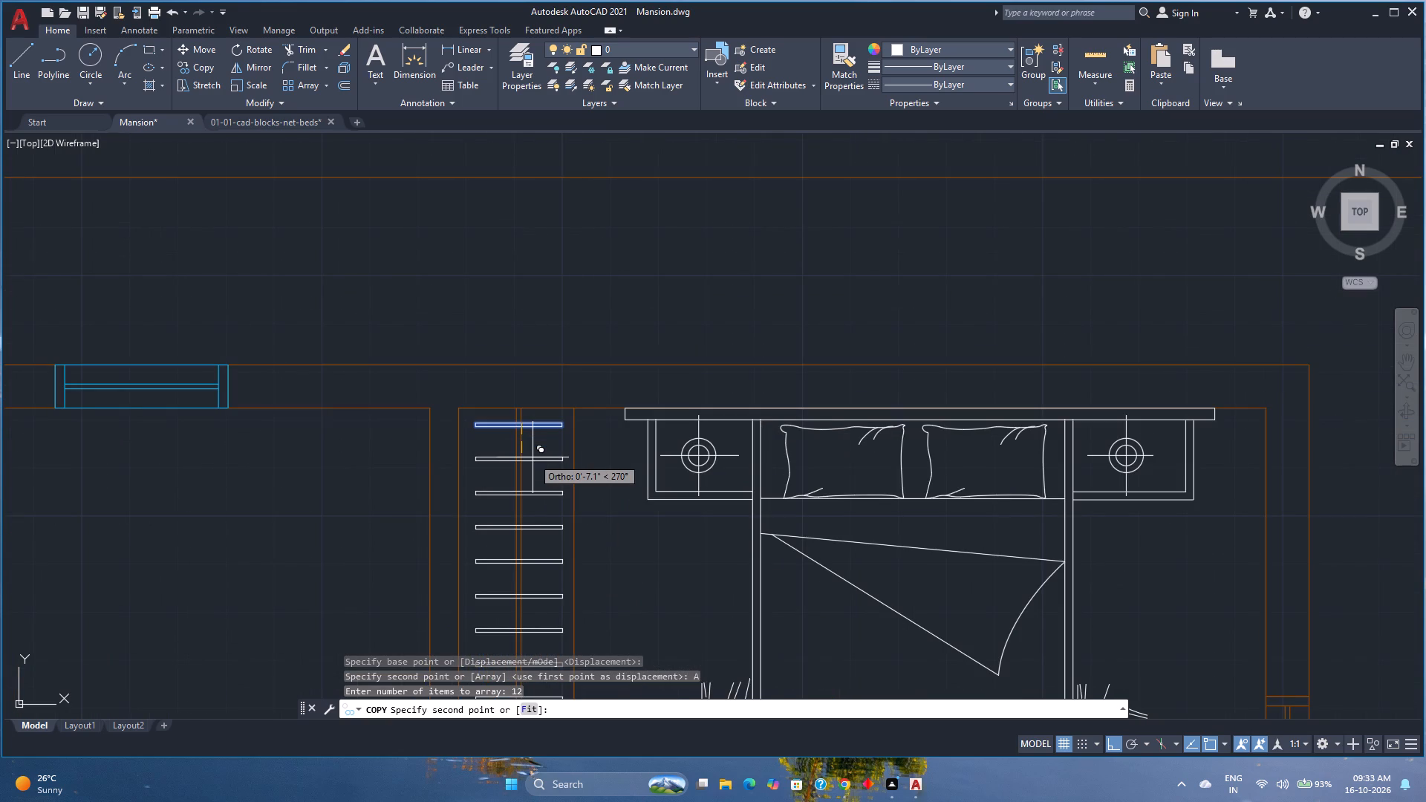
pyautogui.press('7')
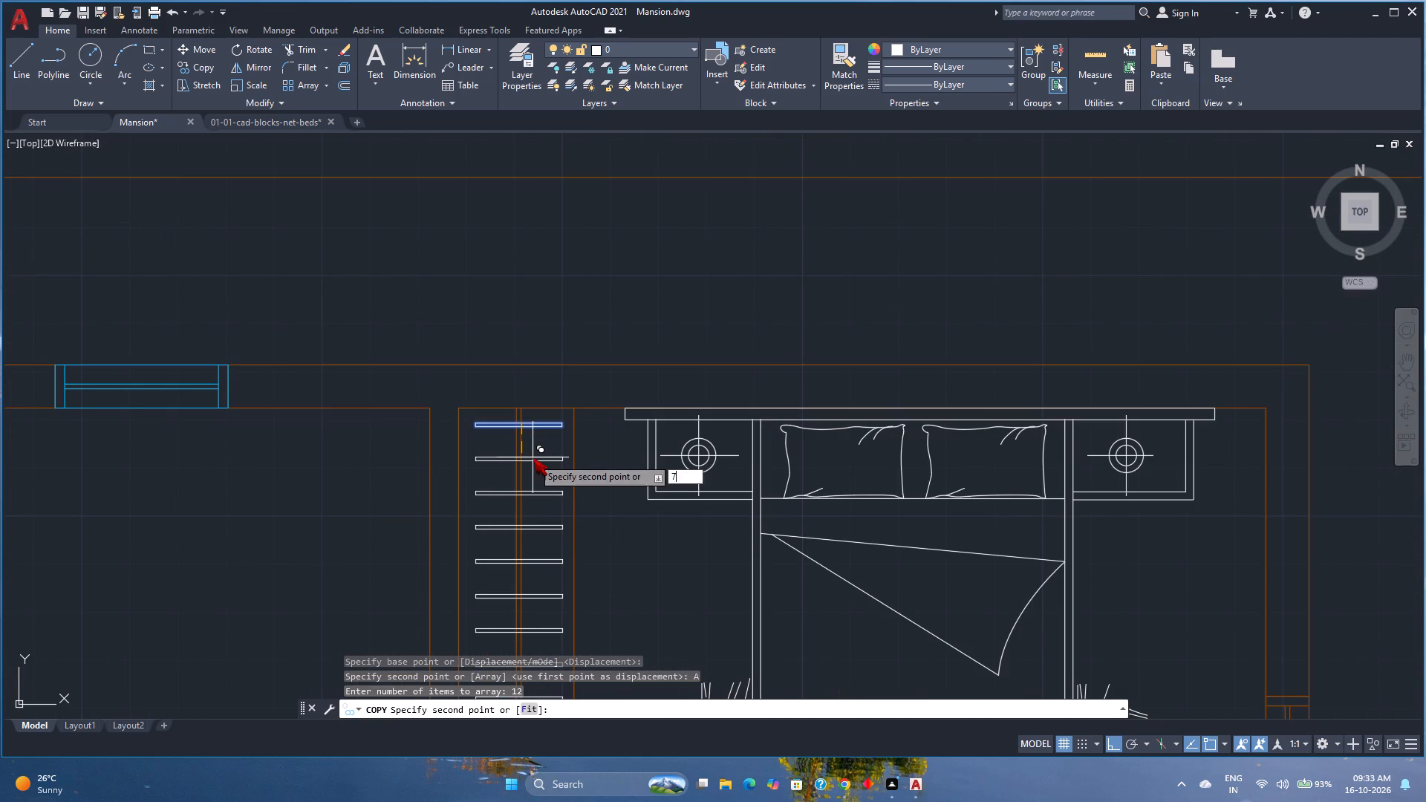
pyautogui.press('Return')
pyautogui.scroll(-4, 533, 457)
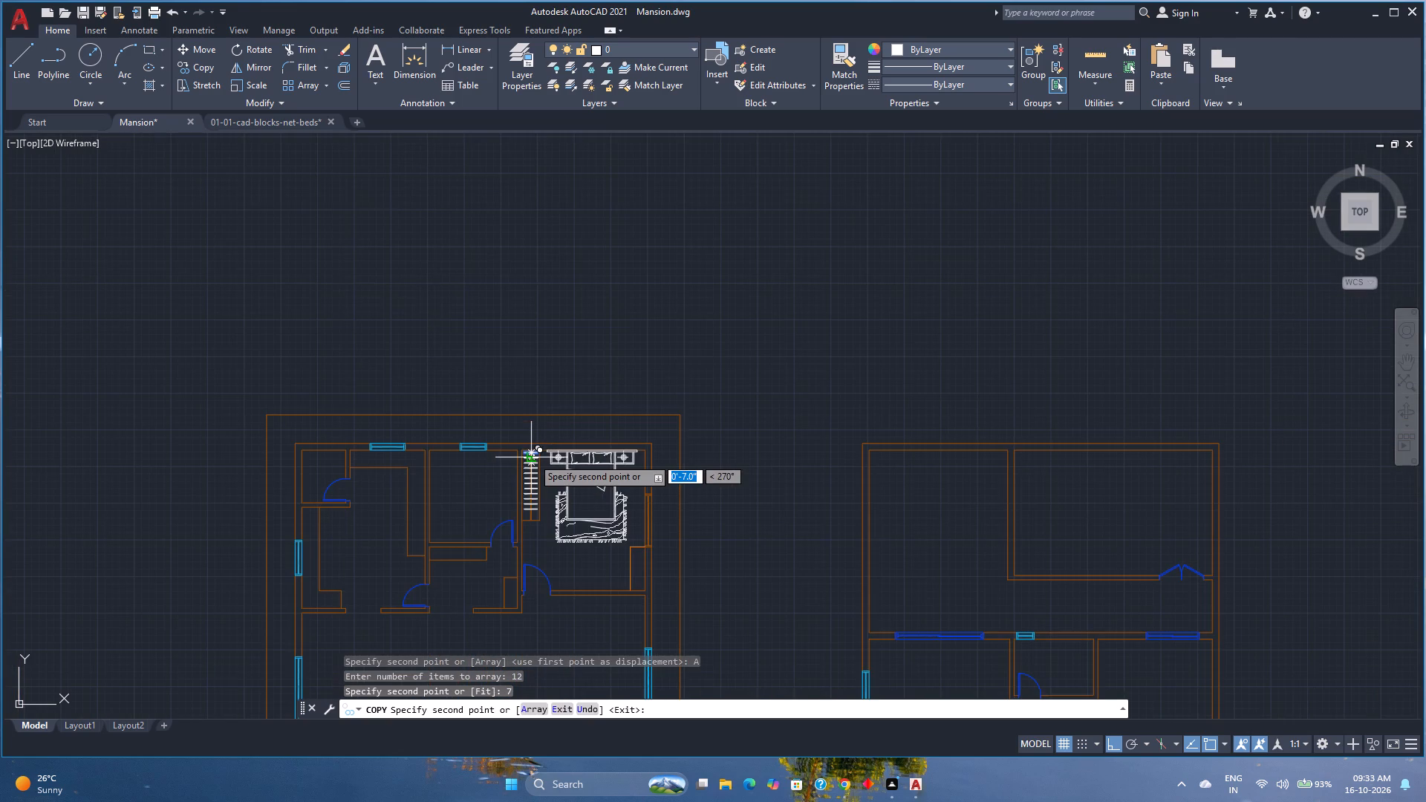
pyautogui.press('Escape')
# Put the north-east bedroom wardrobe's hangers and rail lines on the Furniture layer.
pyautogui.scroll(3, 527, 503)
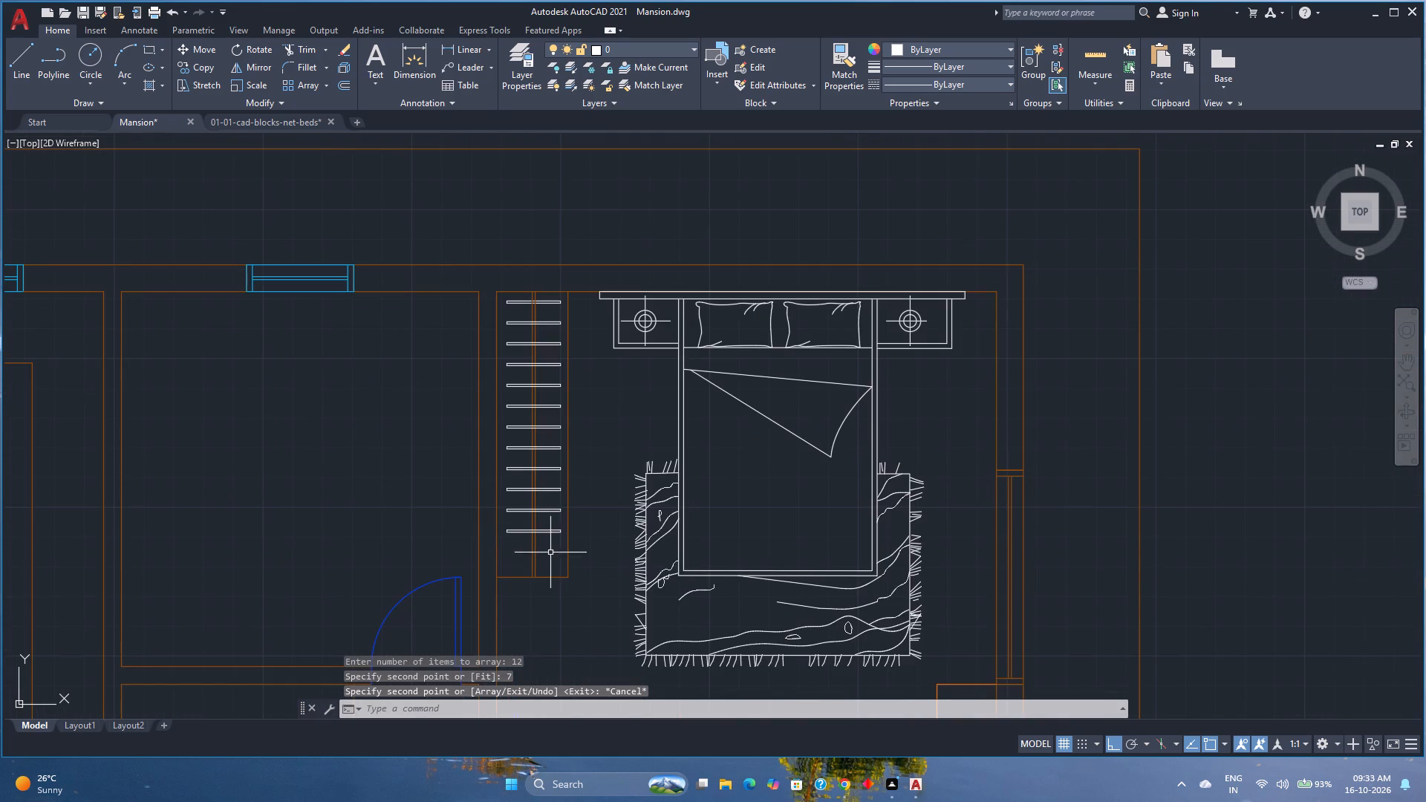
pyautogui.click(550, 552)
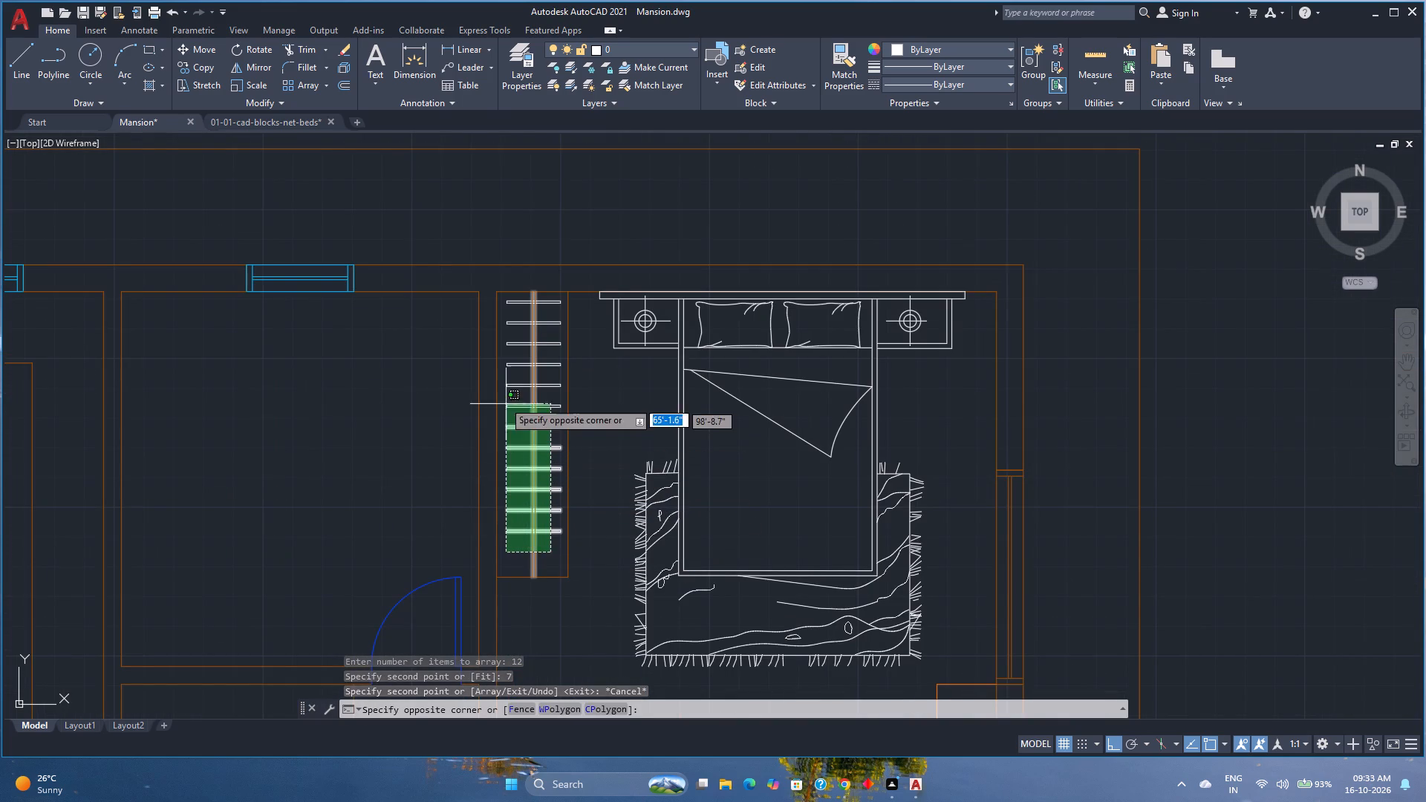
pyautogui.click(514, 297)
pyautogui.click(674, 51)
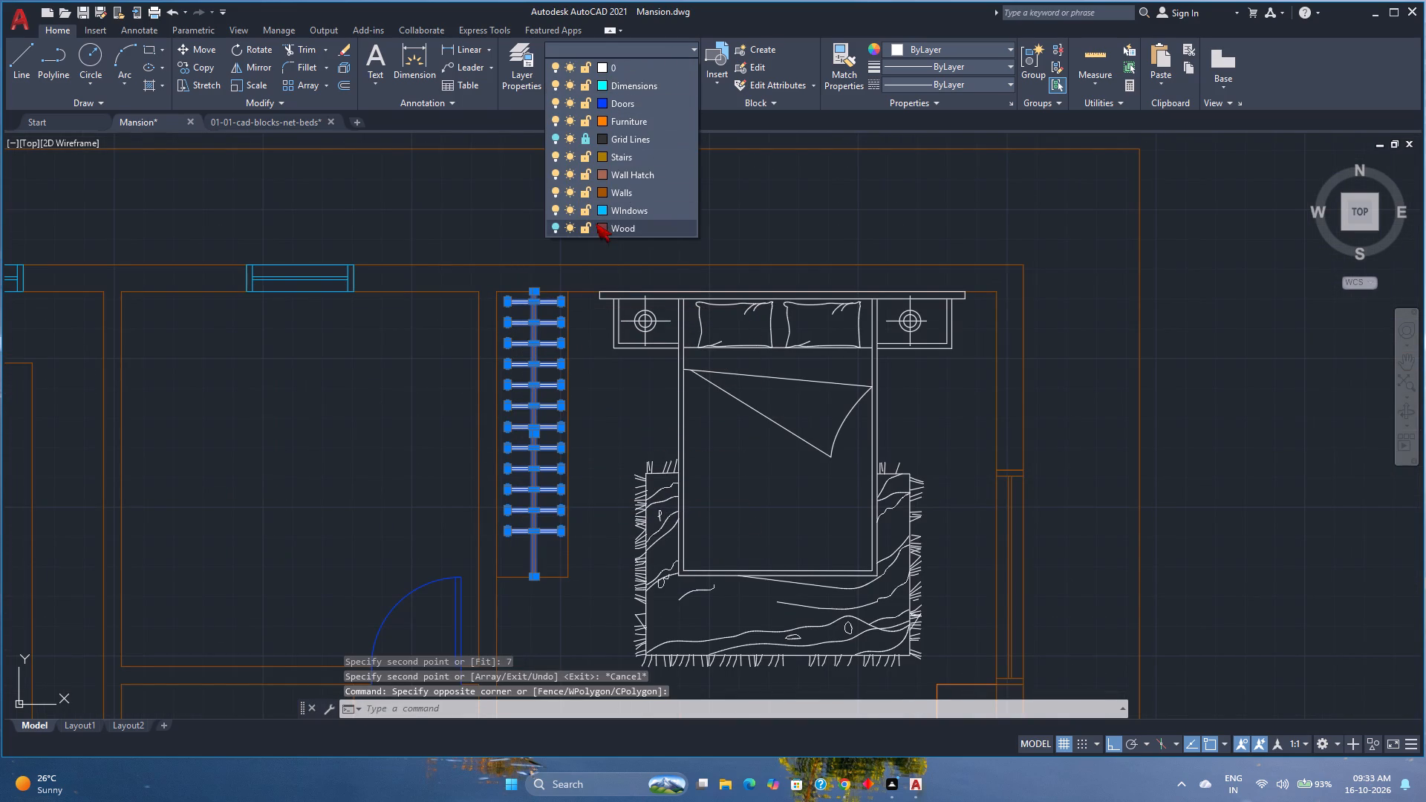
pyautogui.click(631, 120)
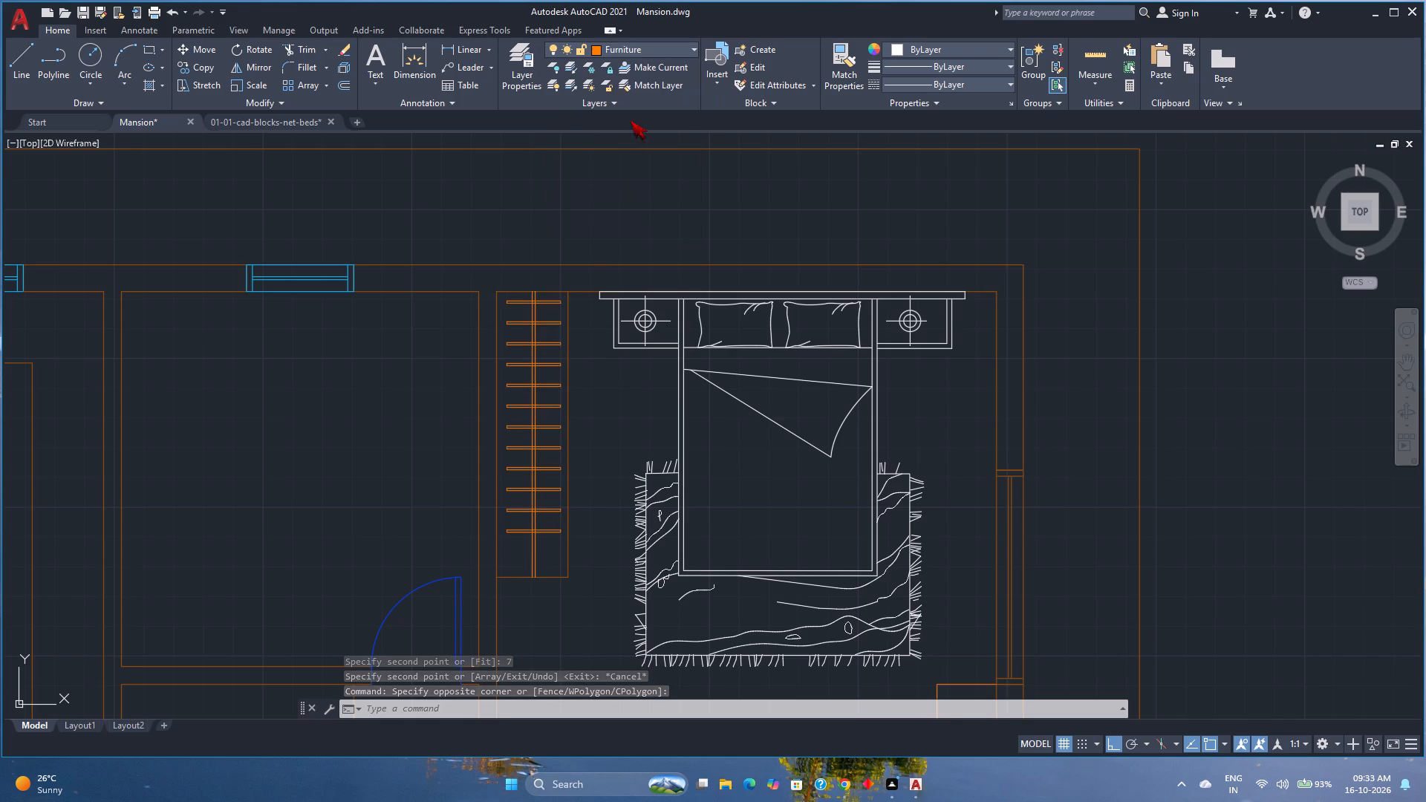
pyautogui.press('Escape')
# Save the Mansion drawing.
pyautogui.scroll(-4, 570, 394)
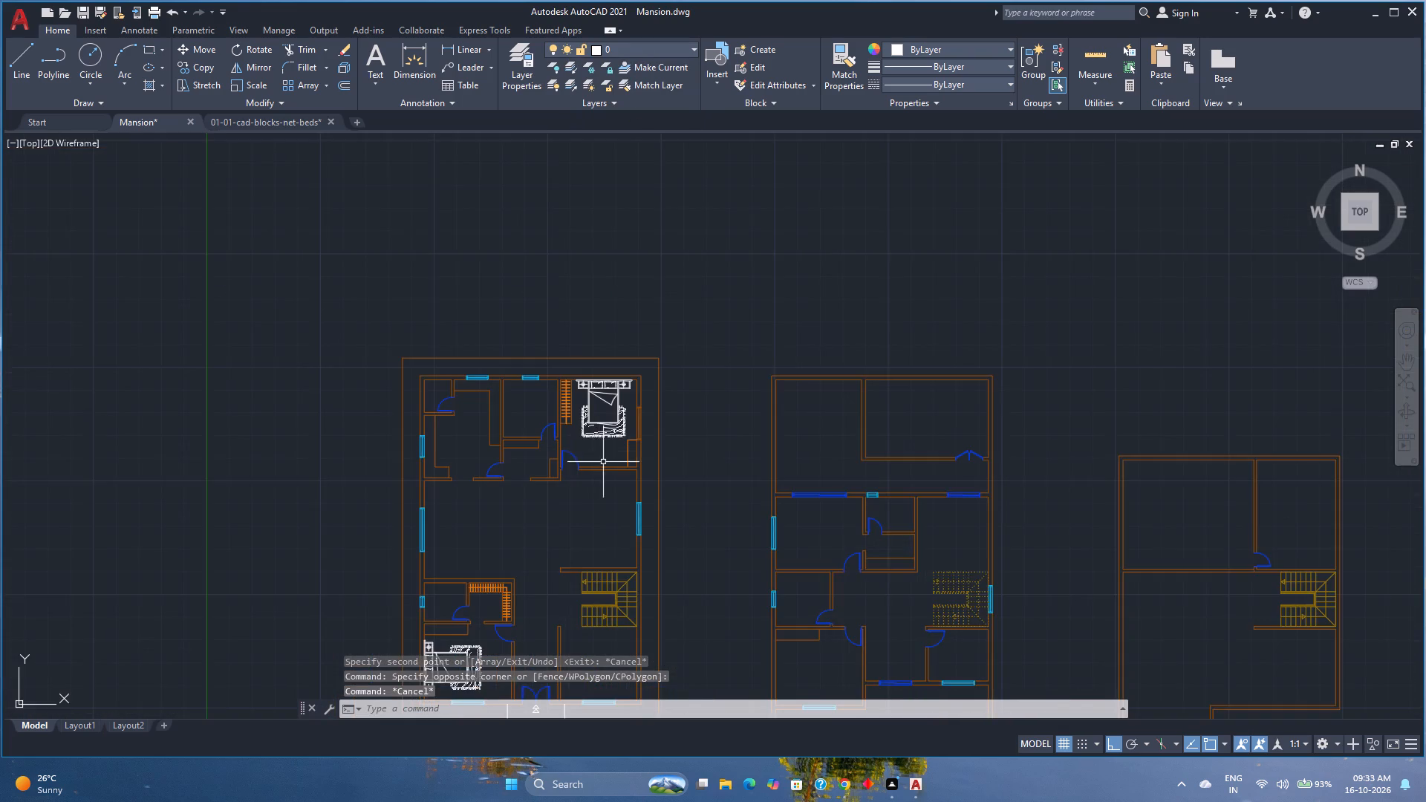
pyautogui.moveTo(605, 463); pyautogui.dragTo(585, 431, button='middle')
pyautogui.keyDown('ctrl'); pyautogui.scroll(1, 583, 428); pyautogui.keyUp('ctrl')
pyautogui.hotkey('ctrl', 's')
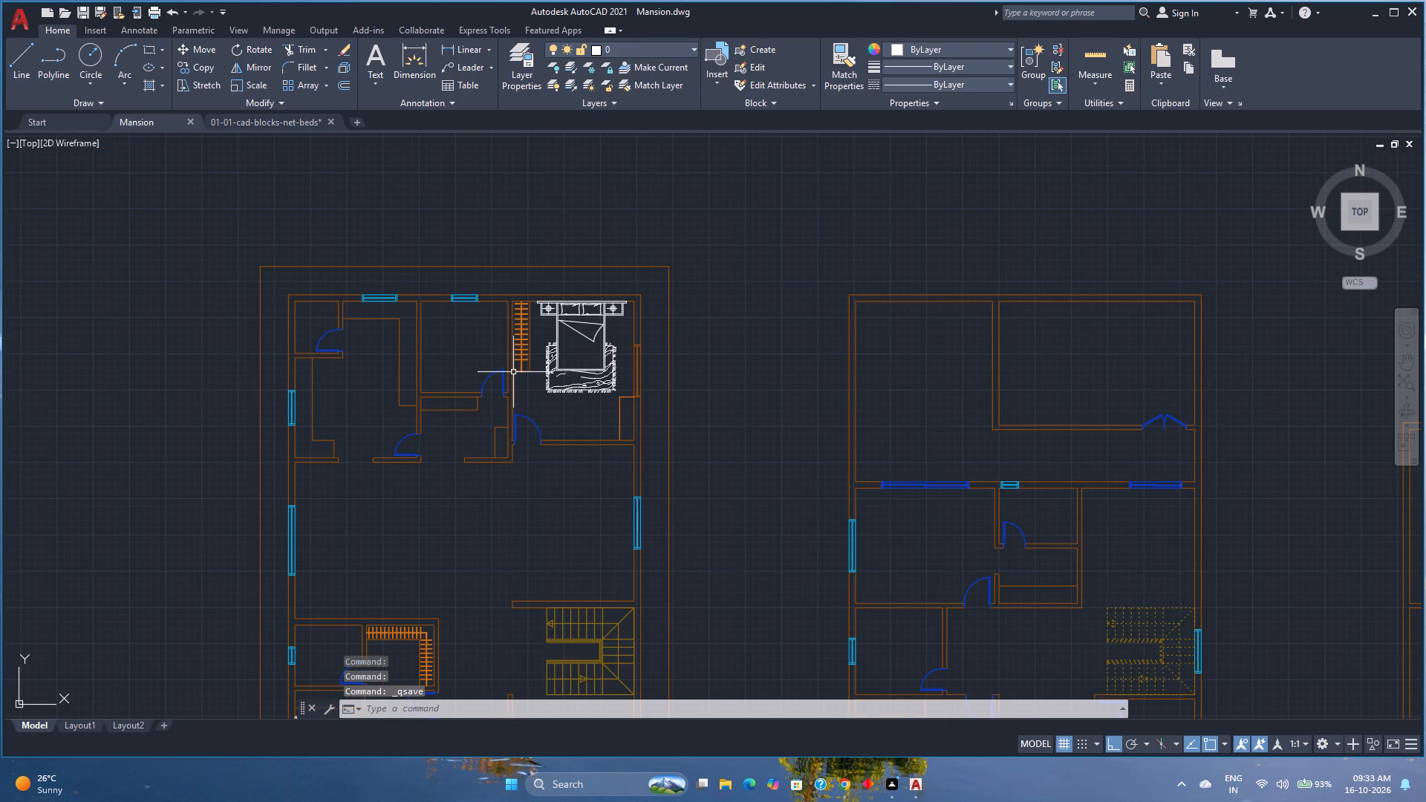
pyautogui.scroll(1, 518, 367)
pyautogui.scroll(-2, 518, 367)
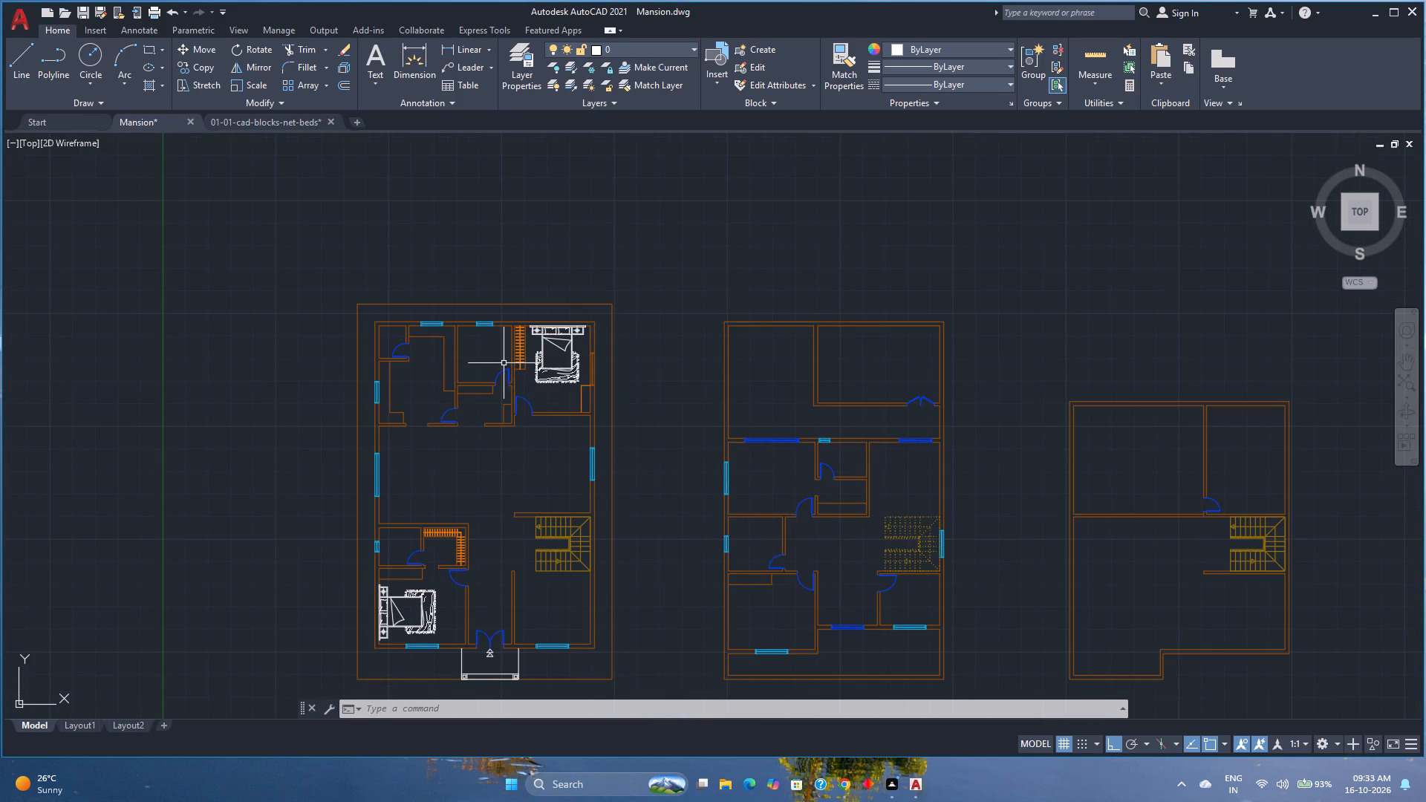
# Copy the north-east bedroom wardrobe's hangers and rail lines about 94'-6" straight east, into the empty space beyond the middle floor plan.
pyautogui.scroll(3, 504, 362)
pyautogui.click(576, 370)
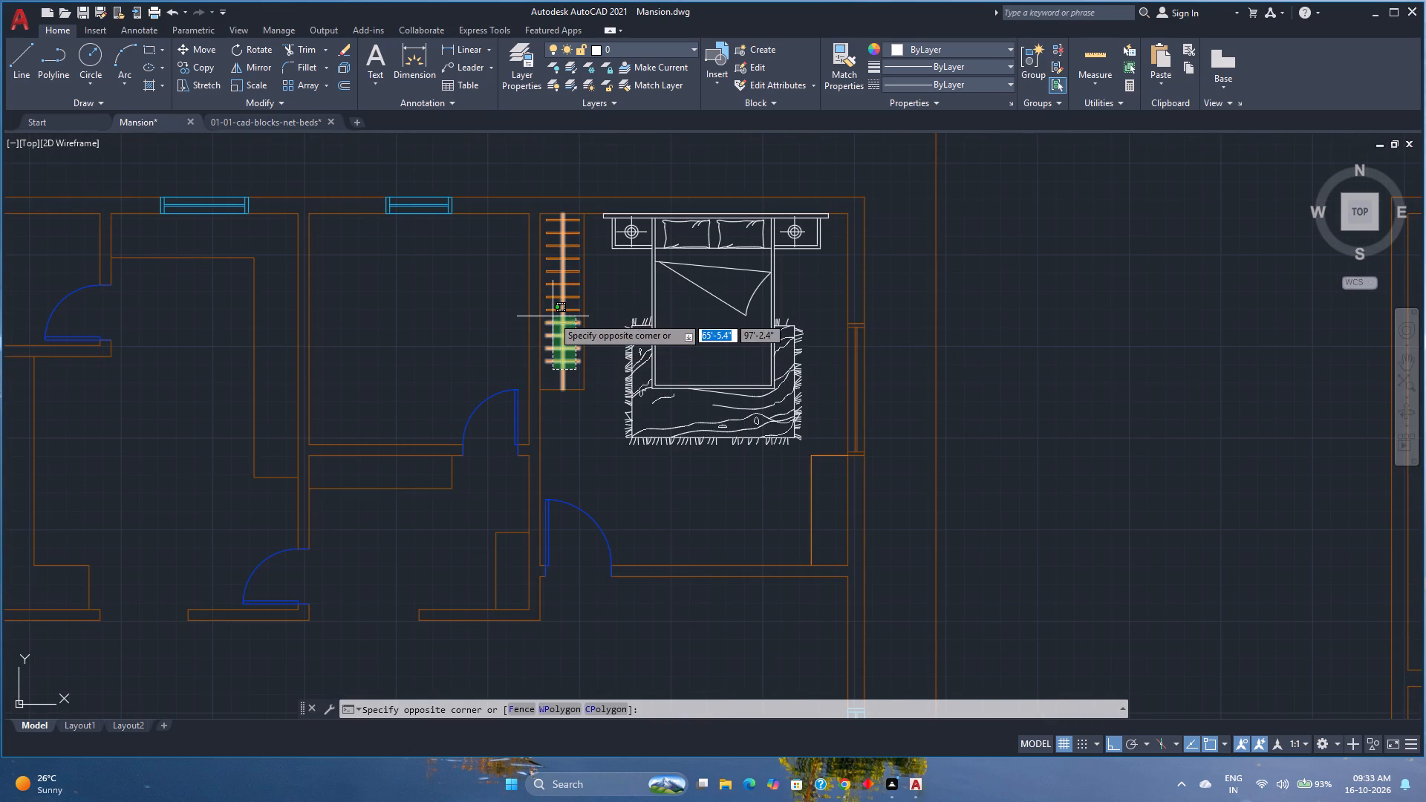
pyautogui.click(551, 218)
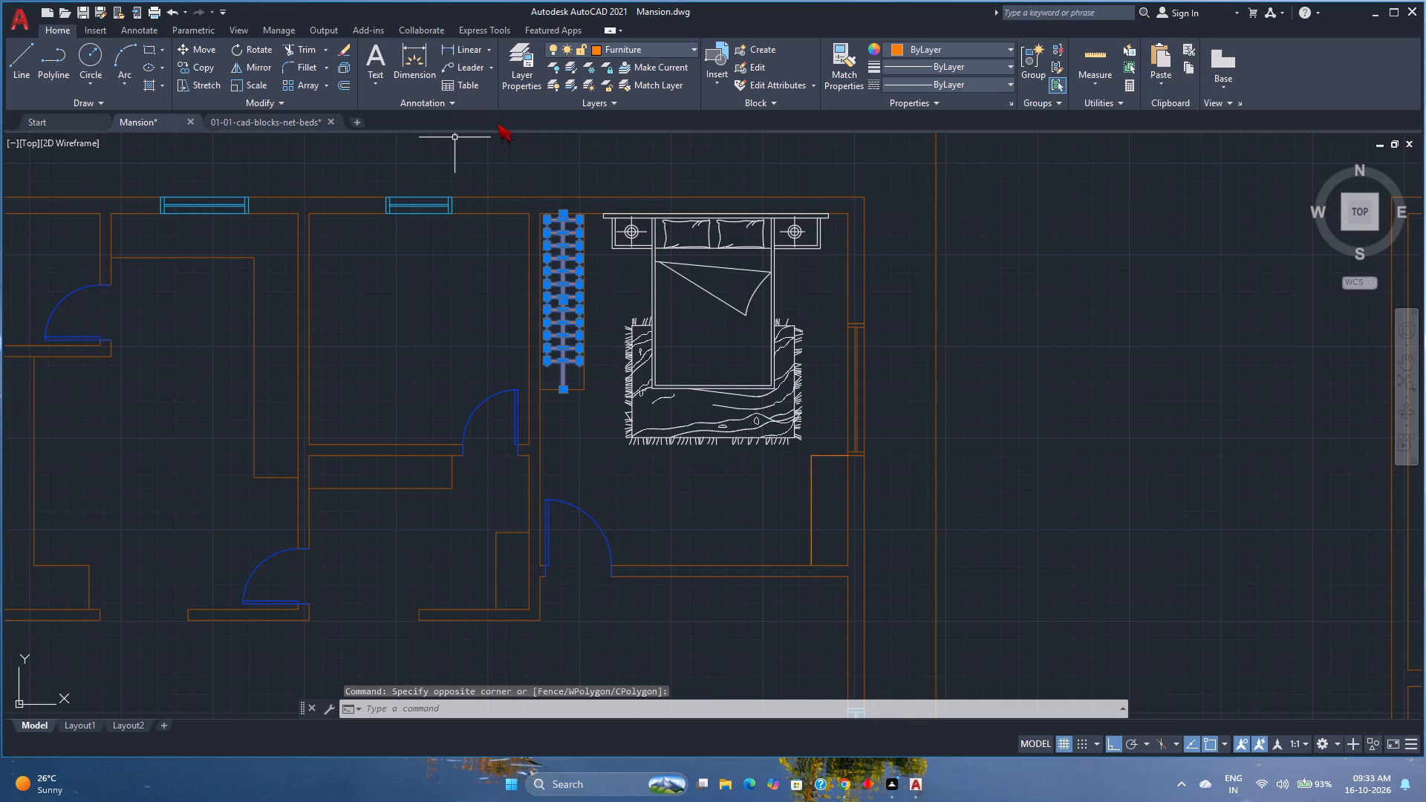
pyautogui.click(215, 74)
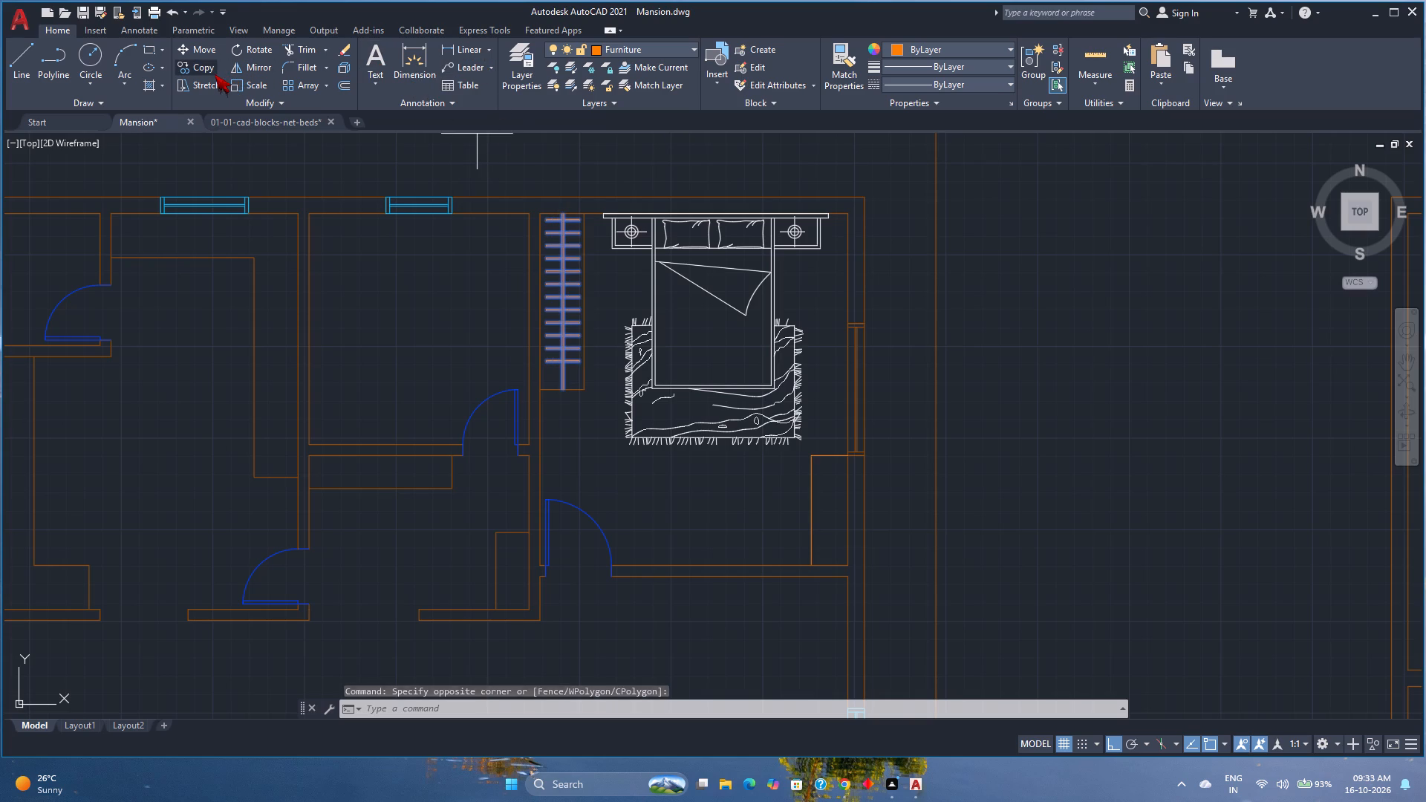
pyautogui.scroll(-2, 554, 492)
pyautogui.moveTo(596, 552); pyautogui.dragTo(573, 508, button='middle')
pyautogui.scroll(-1, 565, 492)
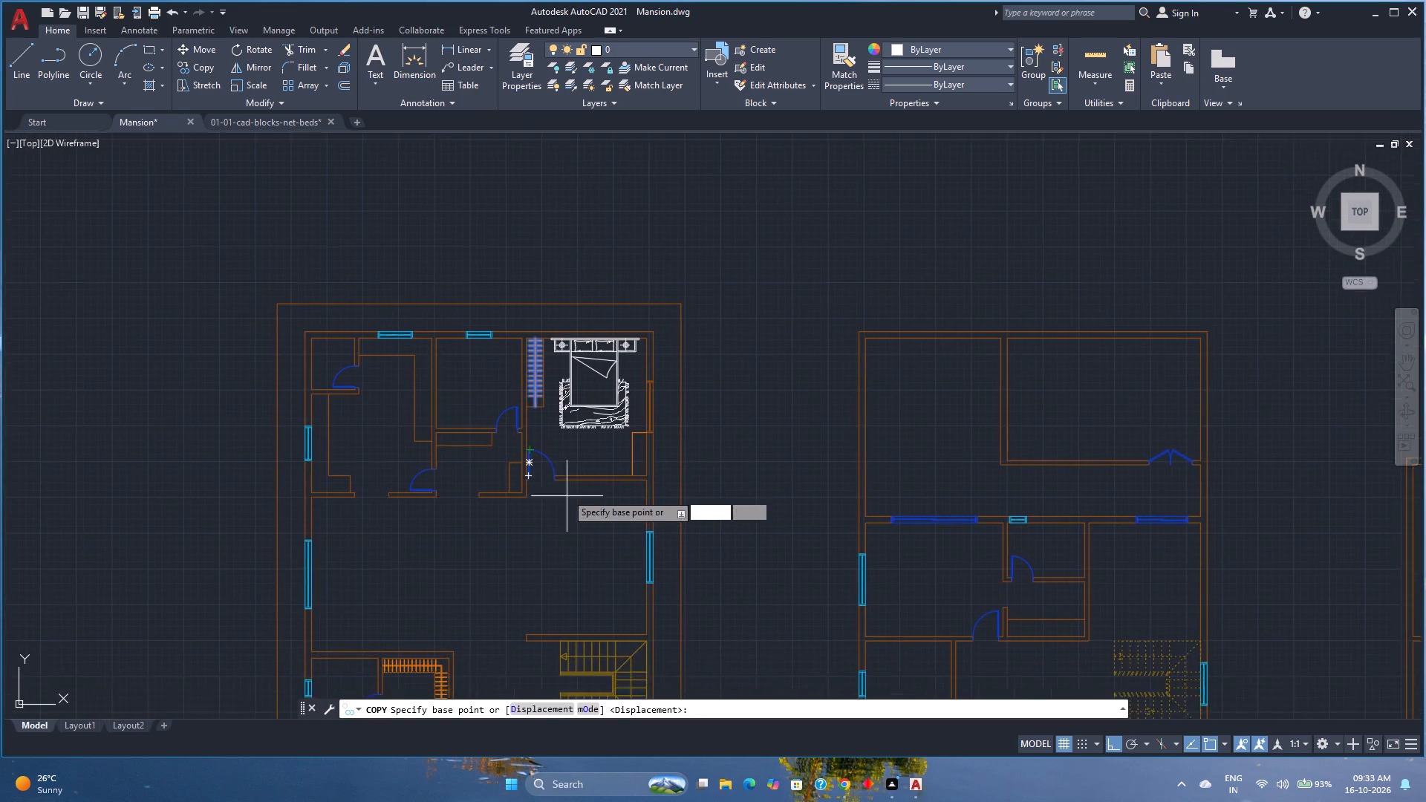
pyautogui.scroll(-1, 564, 491)
pyautogui.scroll(2, 522, 457)
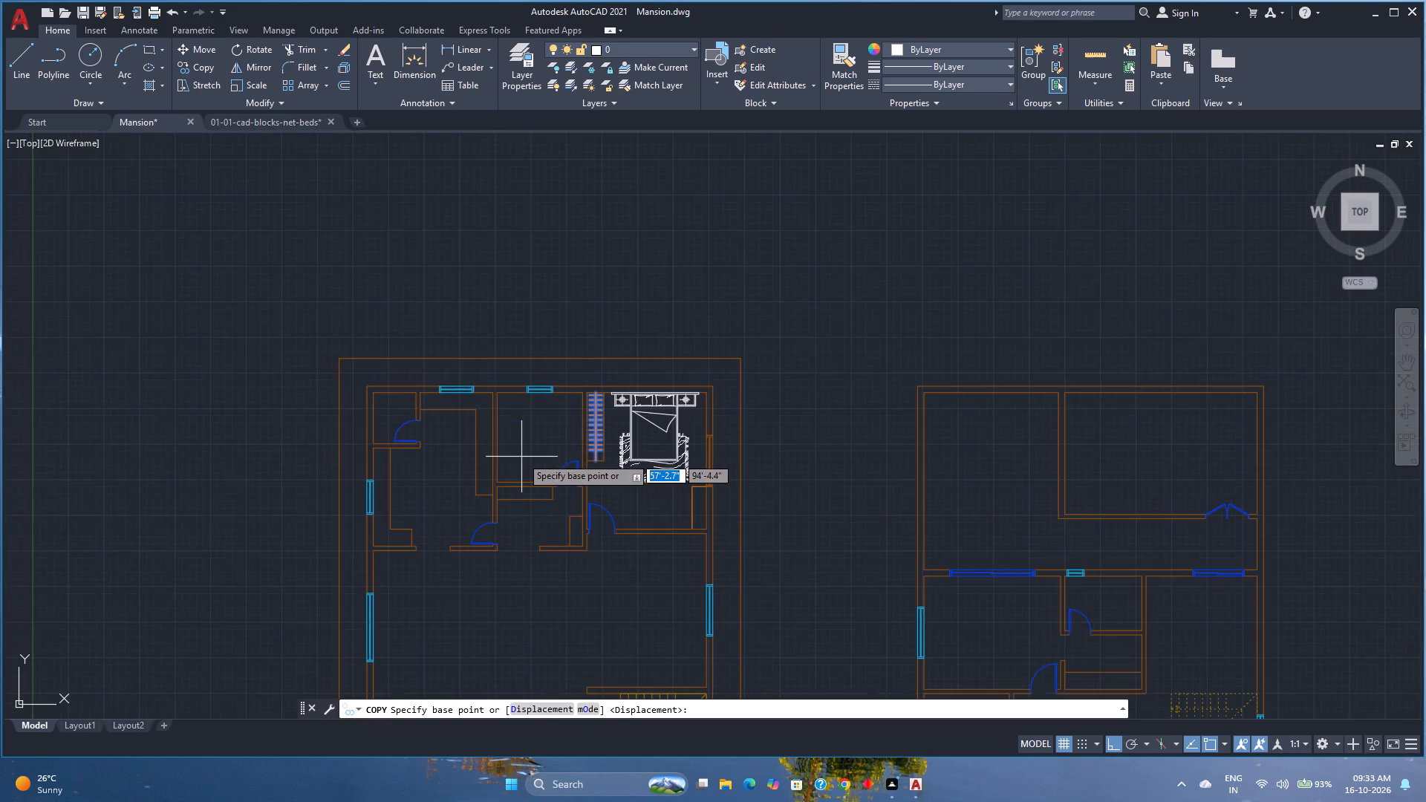
pyautogui.scroll(3, 587, 461)
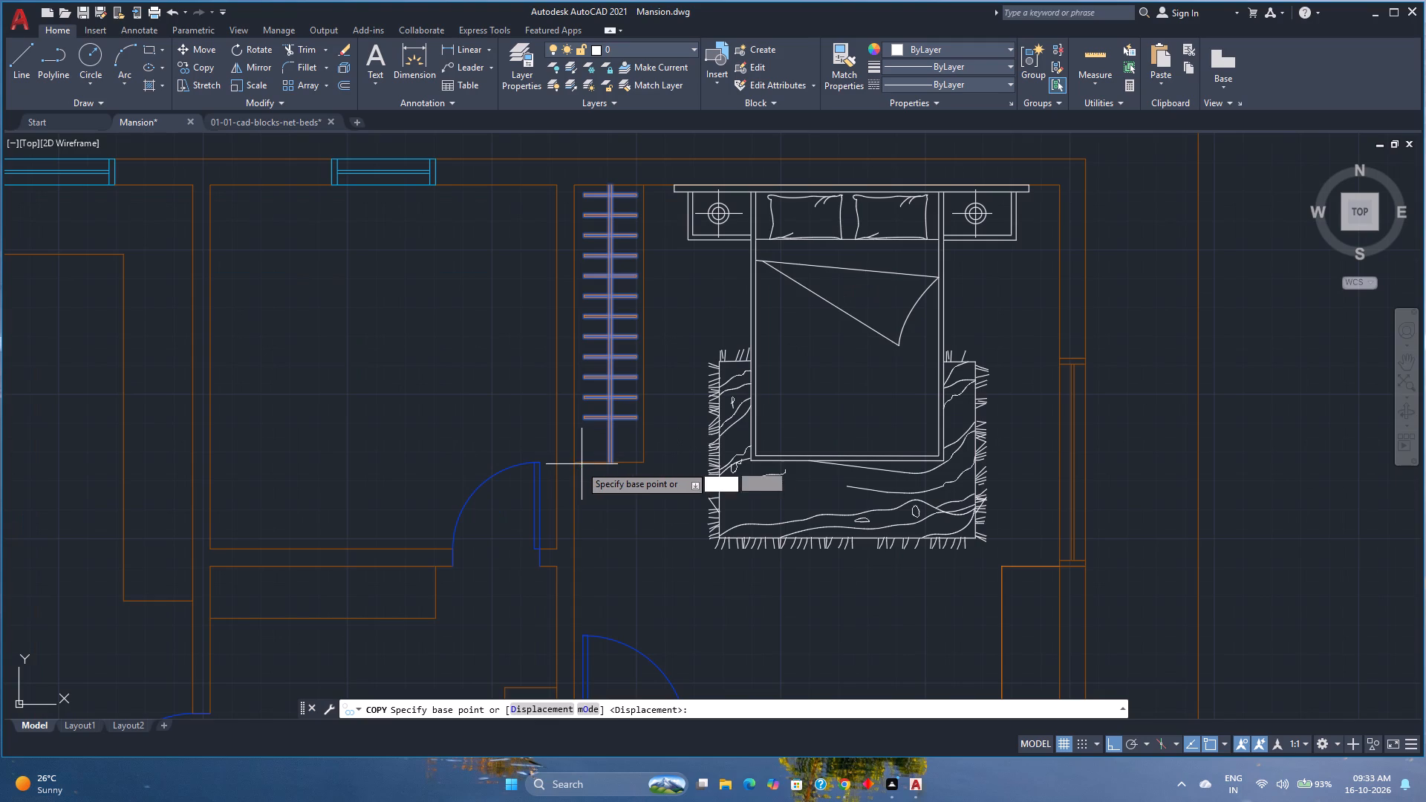
pyautogui.click(579, 465)
pyautogui.scroll(-6, 579, 465)
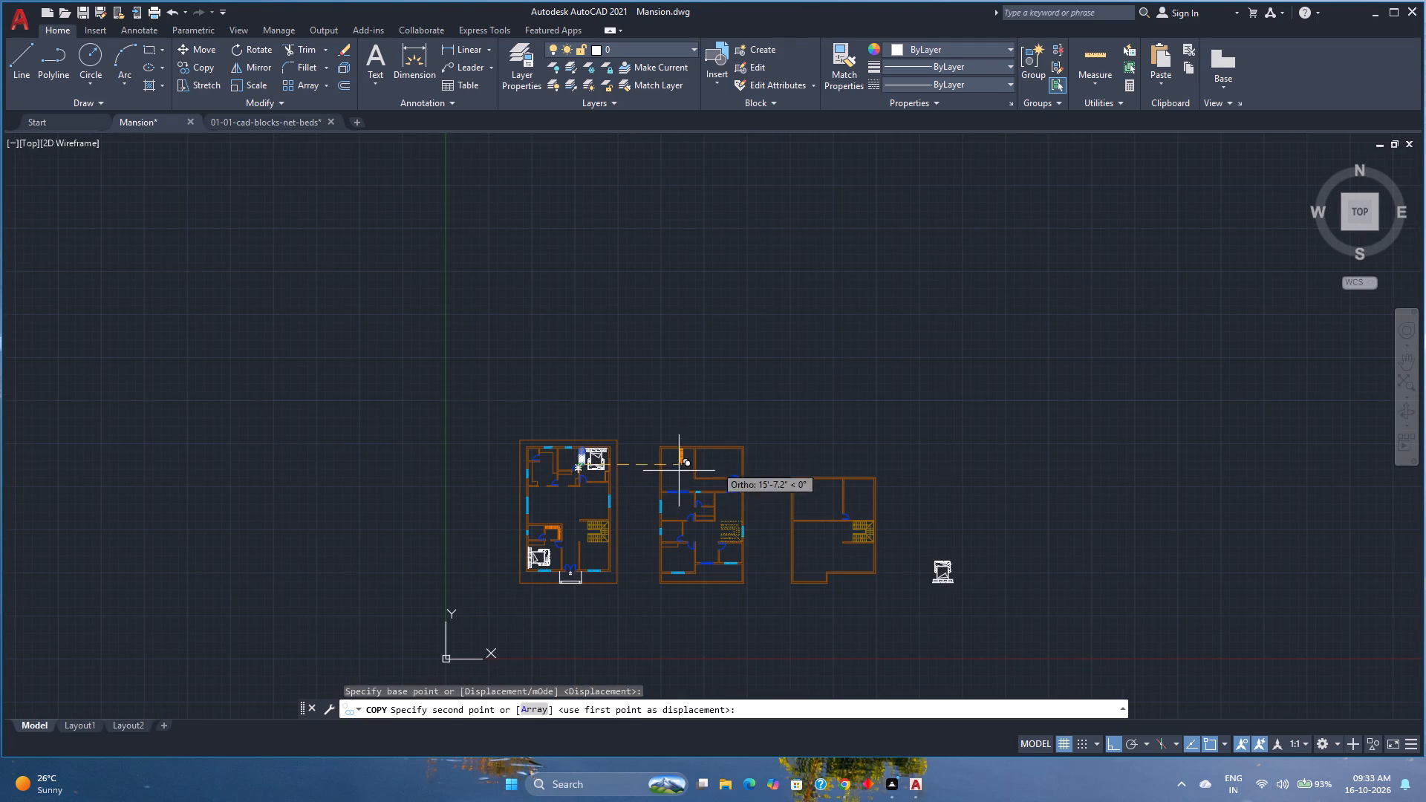
pyautogui.scroll(2, 776, 456)
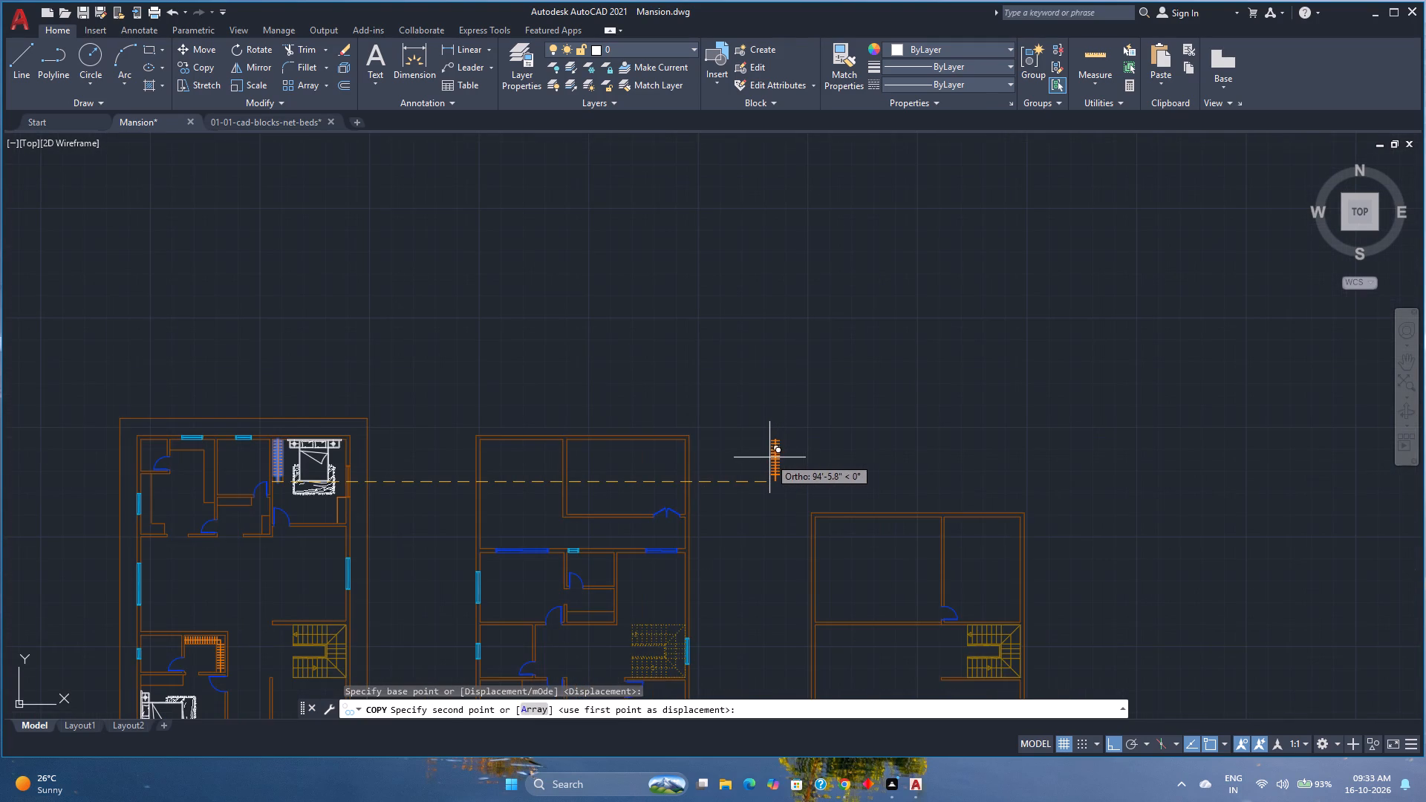
pyautogui.click(769, 457)
pyautogui.press('Escape')
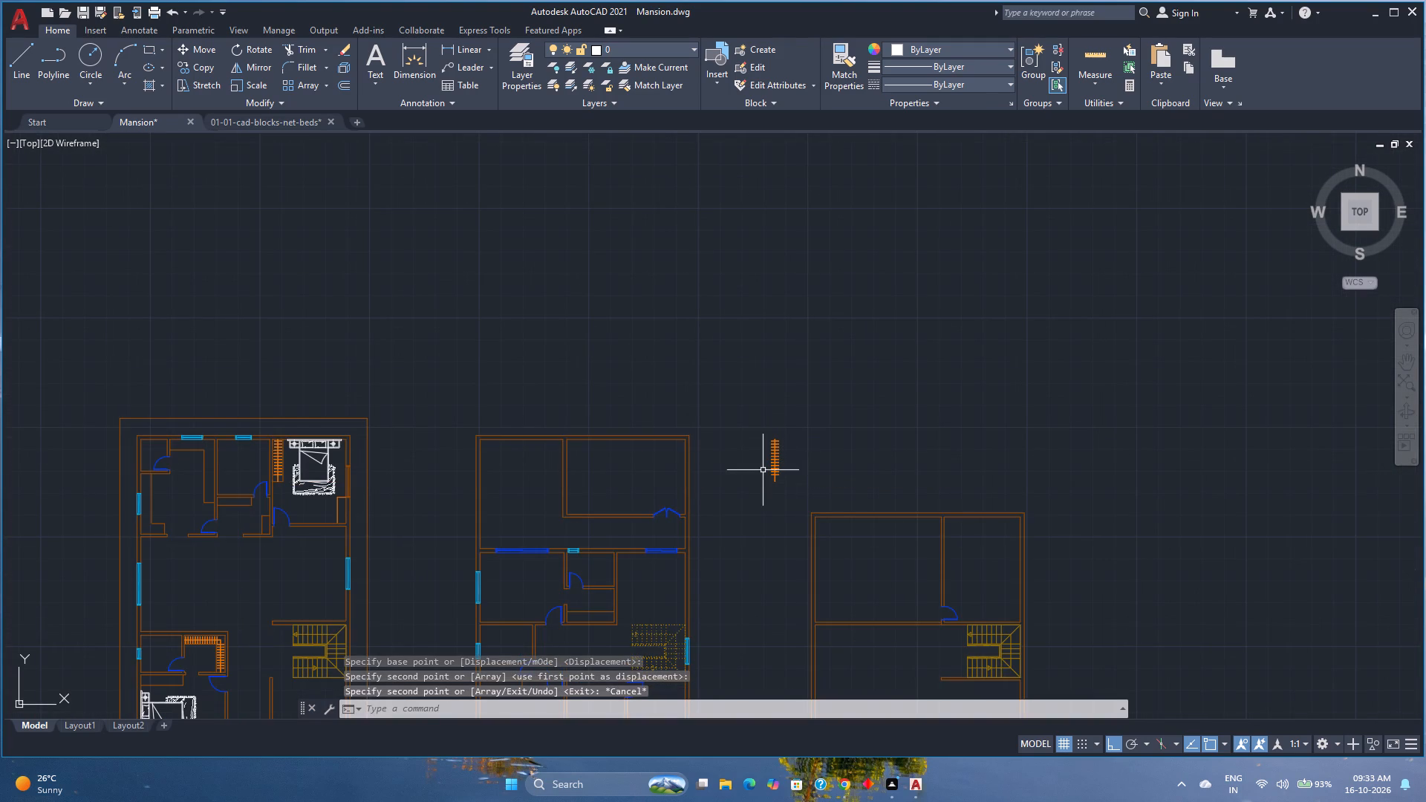
# Shorten both rail lines of the copied hanger set by 11" at their south ends.
pyautogui.scroll(4, 771, 477)
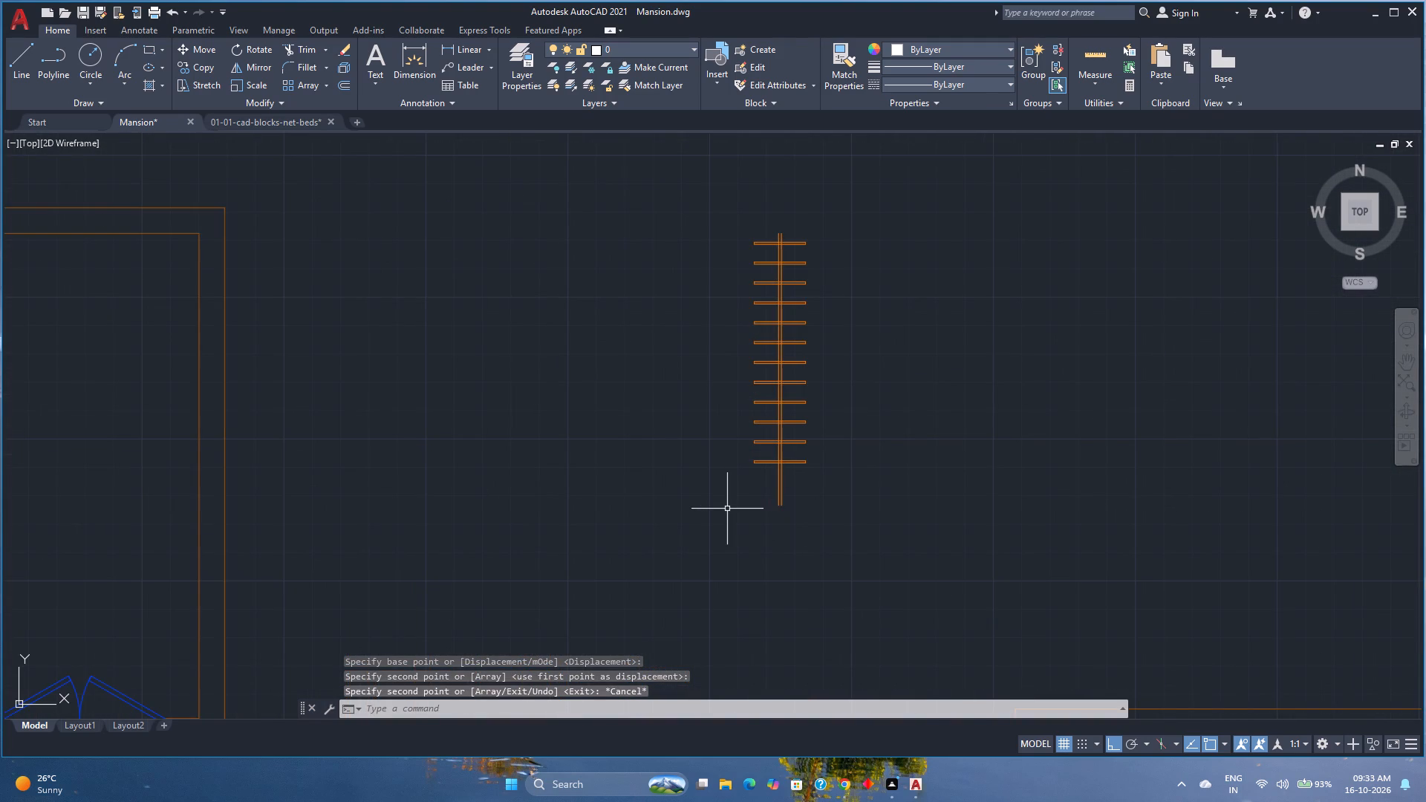
pyautogui.click(782, 506)
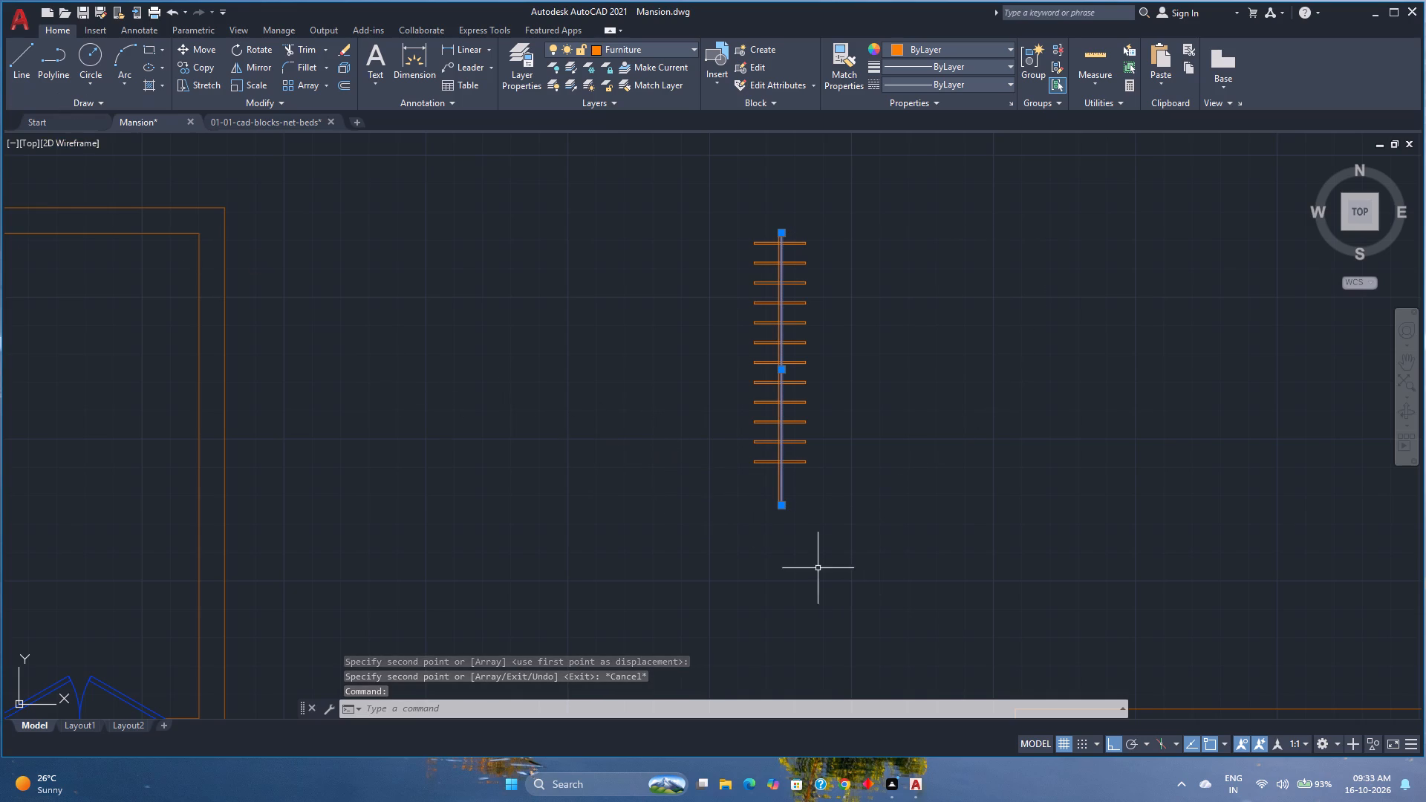
pyautogui.scroll(2, 783, 512)
pyautogui.click(774, 498)
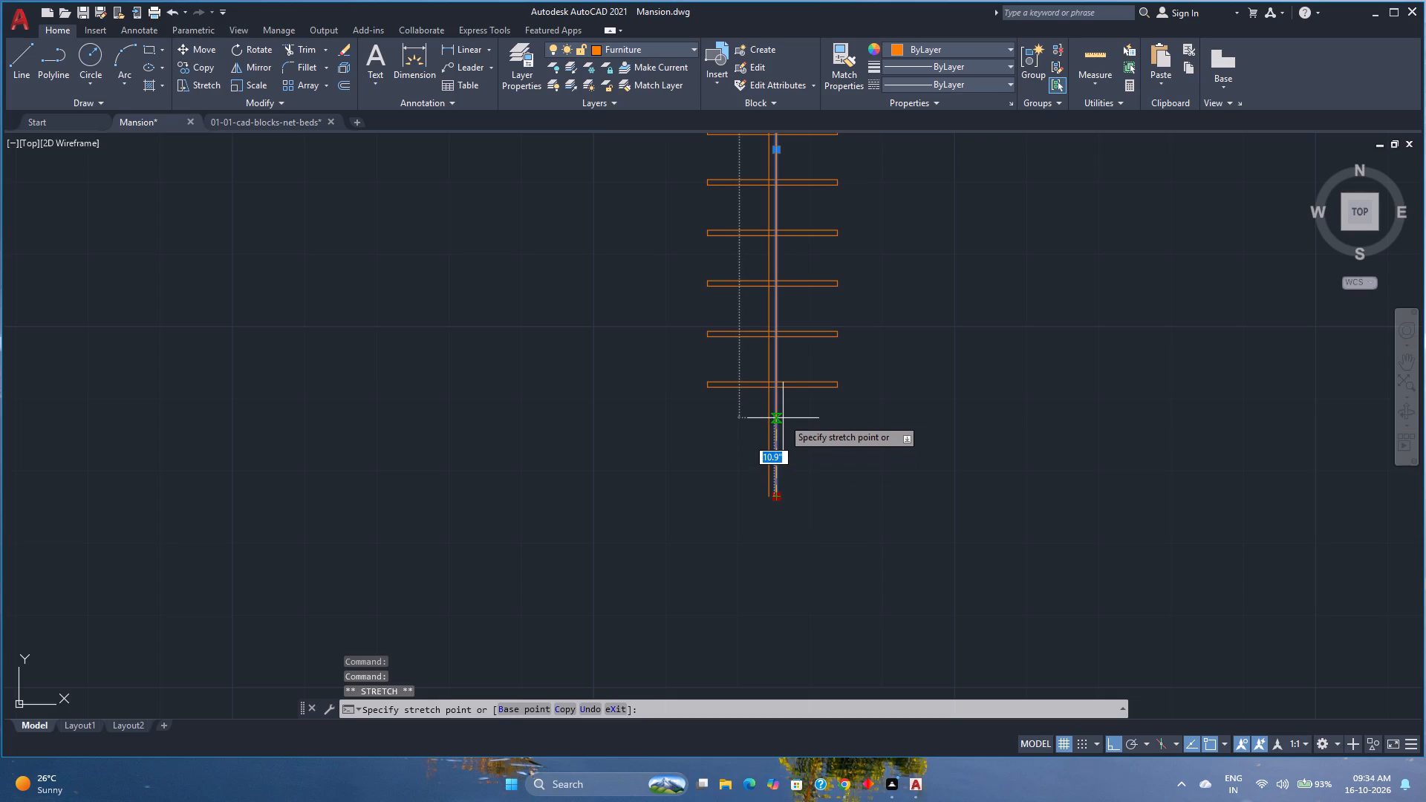
pyautogui.scroll(-2, 783, 418)
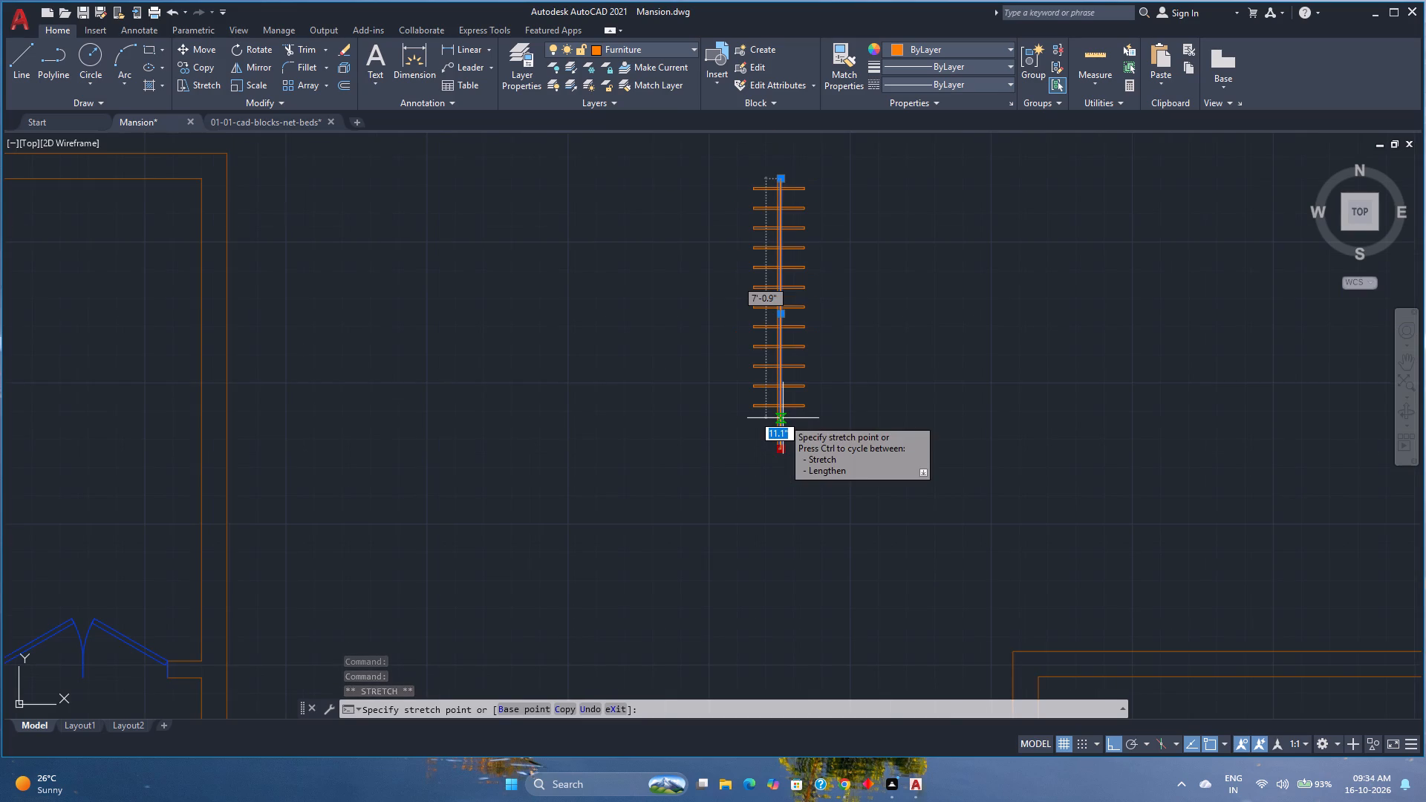
pyautogui.write('11')
pyautogui.press('Return')
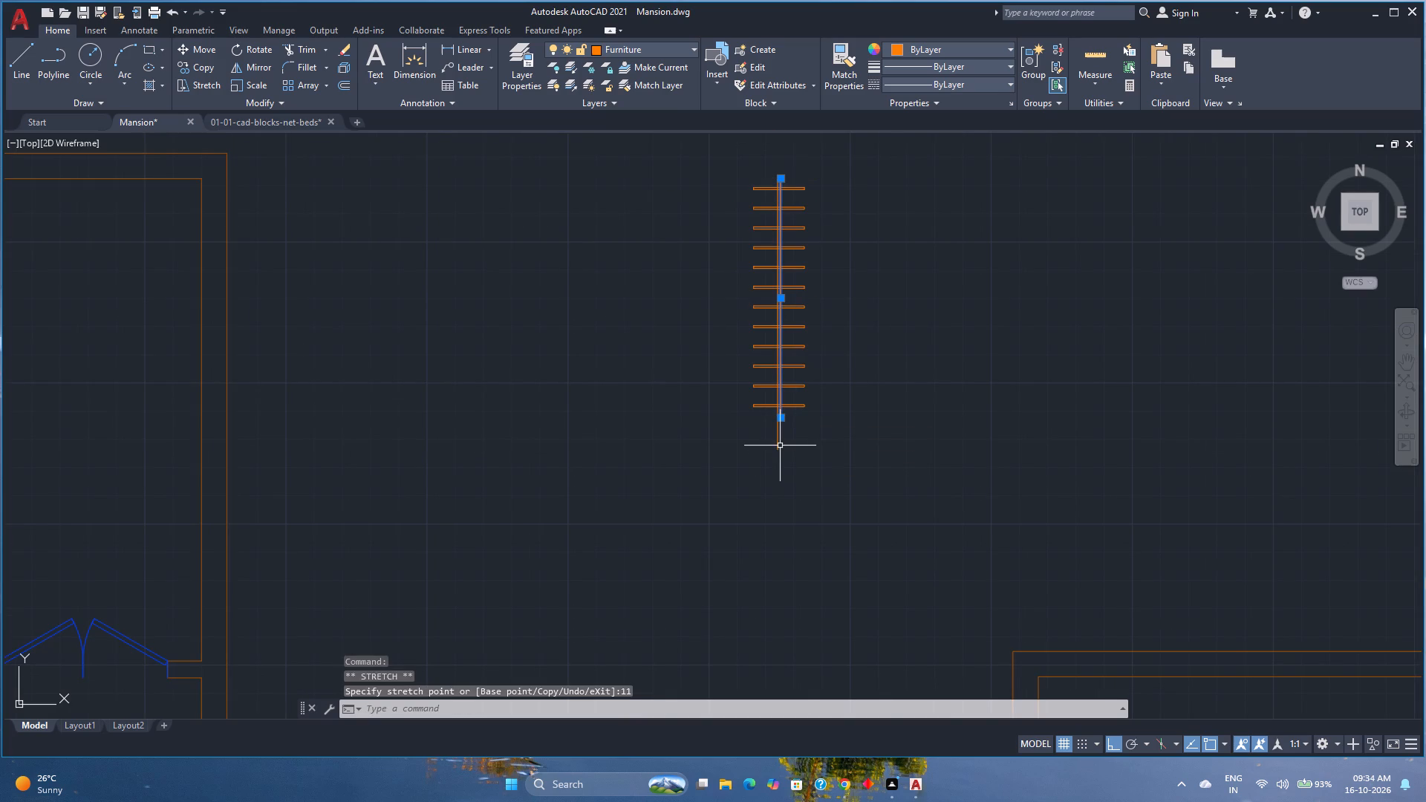
pyautogui.press('Escape')
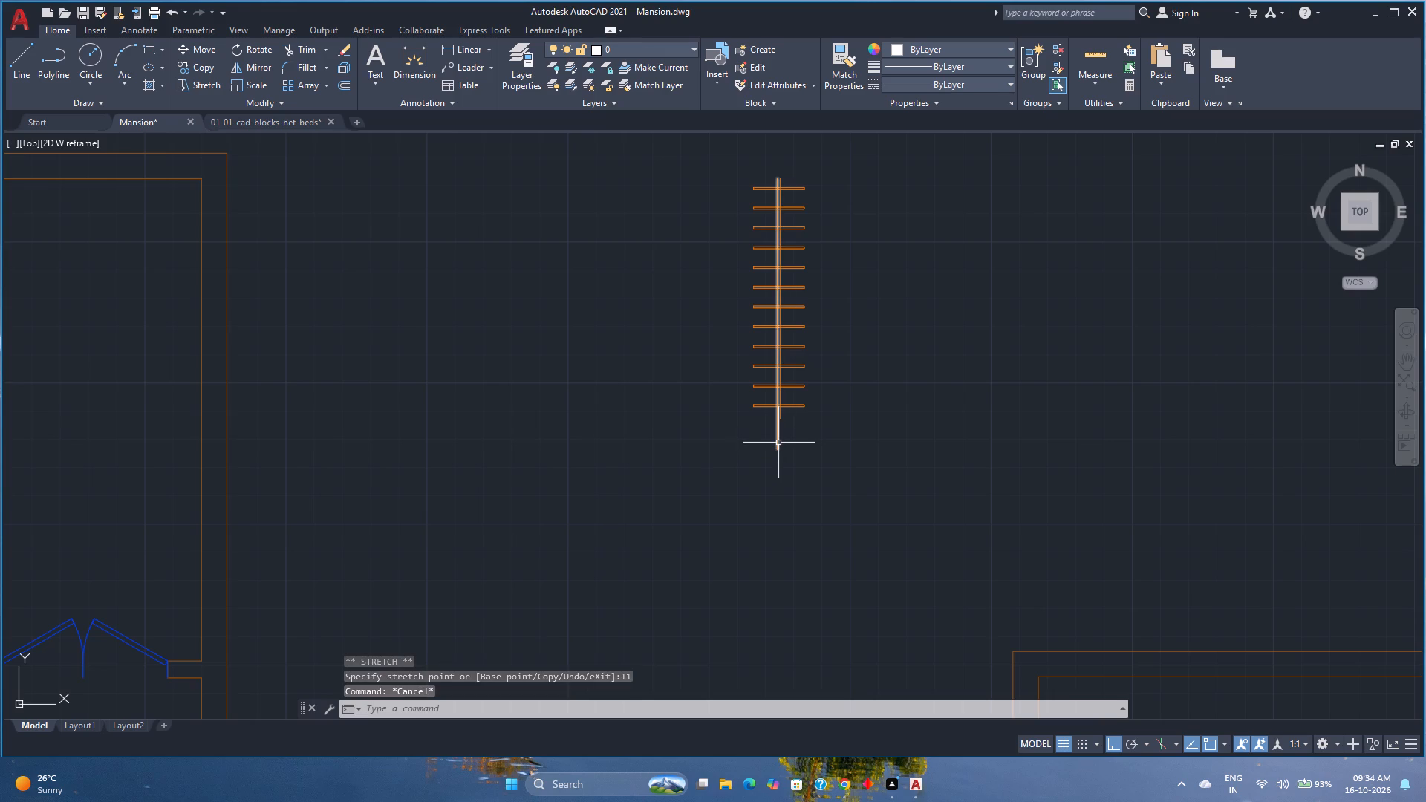
pyautogui.click(778, 443)
pyautogui.click(776, 451)
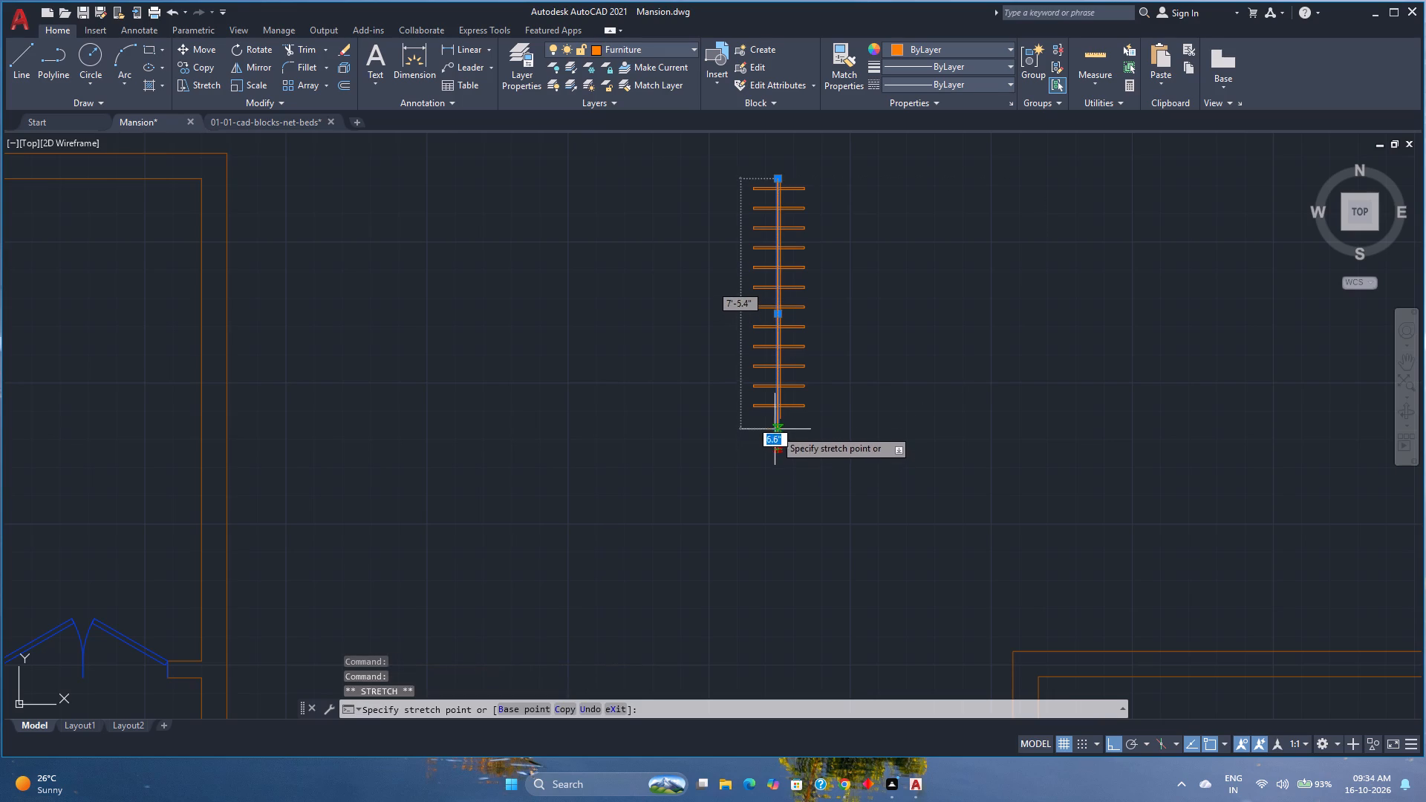
pyautogui.write('11')
pyautogui.press('Return')
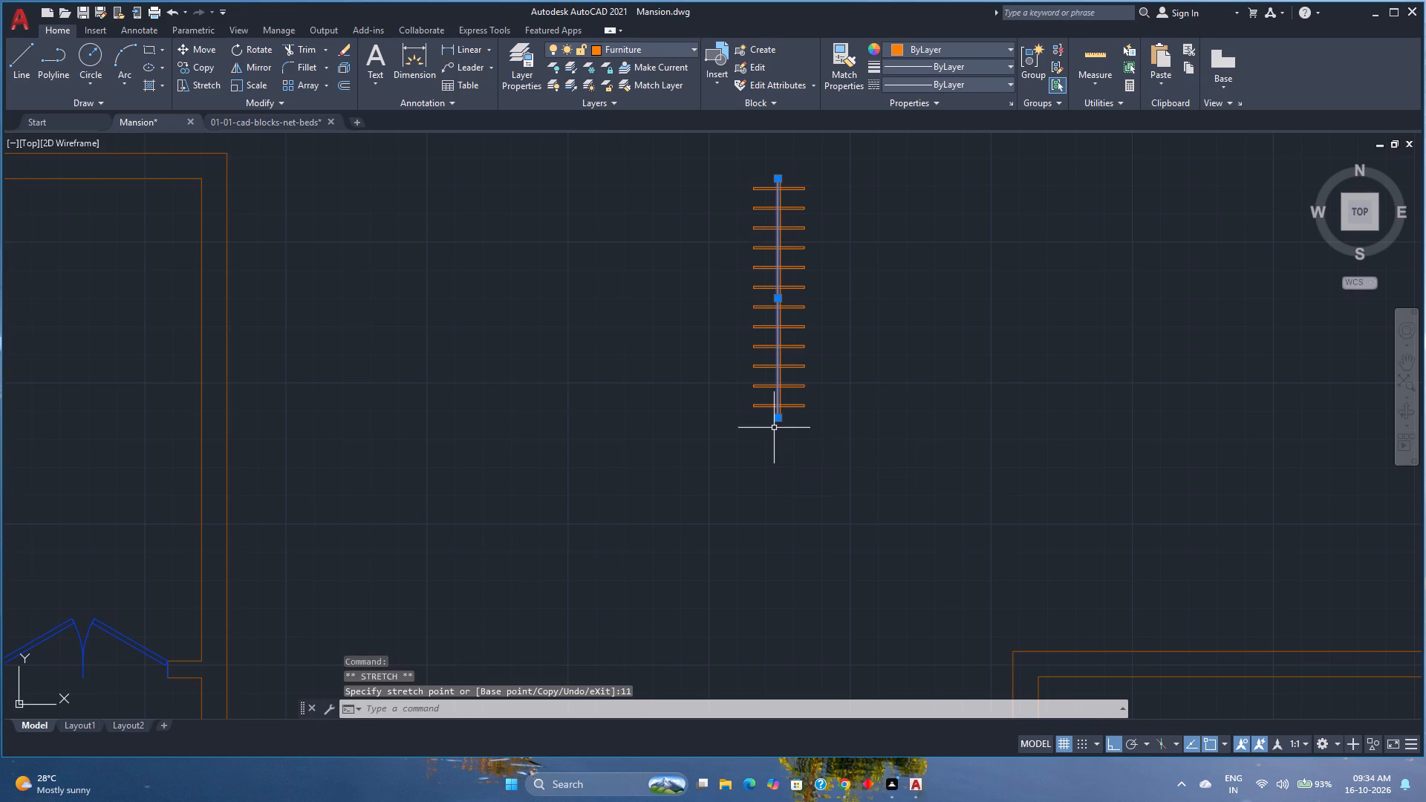
pyautogui.press('Escape')
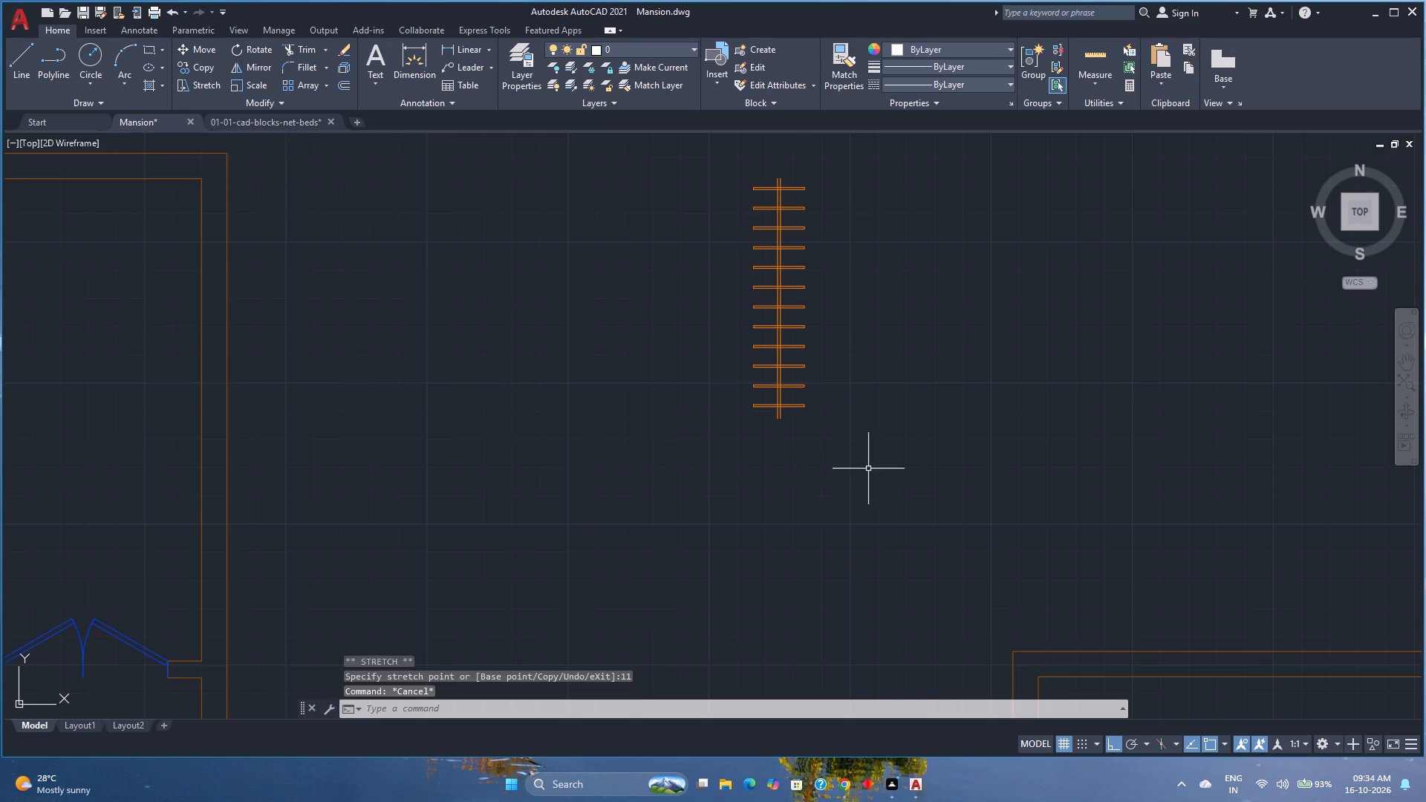
# Rotate the copied hangers and rail lines by 270° so the rail runs horizontally.
pyautogui.click(869, 469)
pyautogui.click(732, 171)
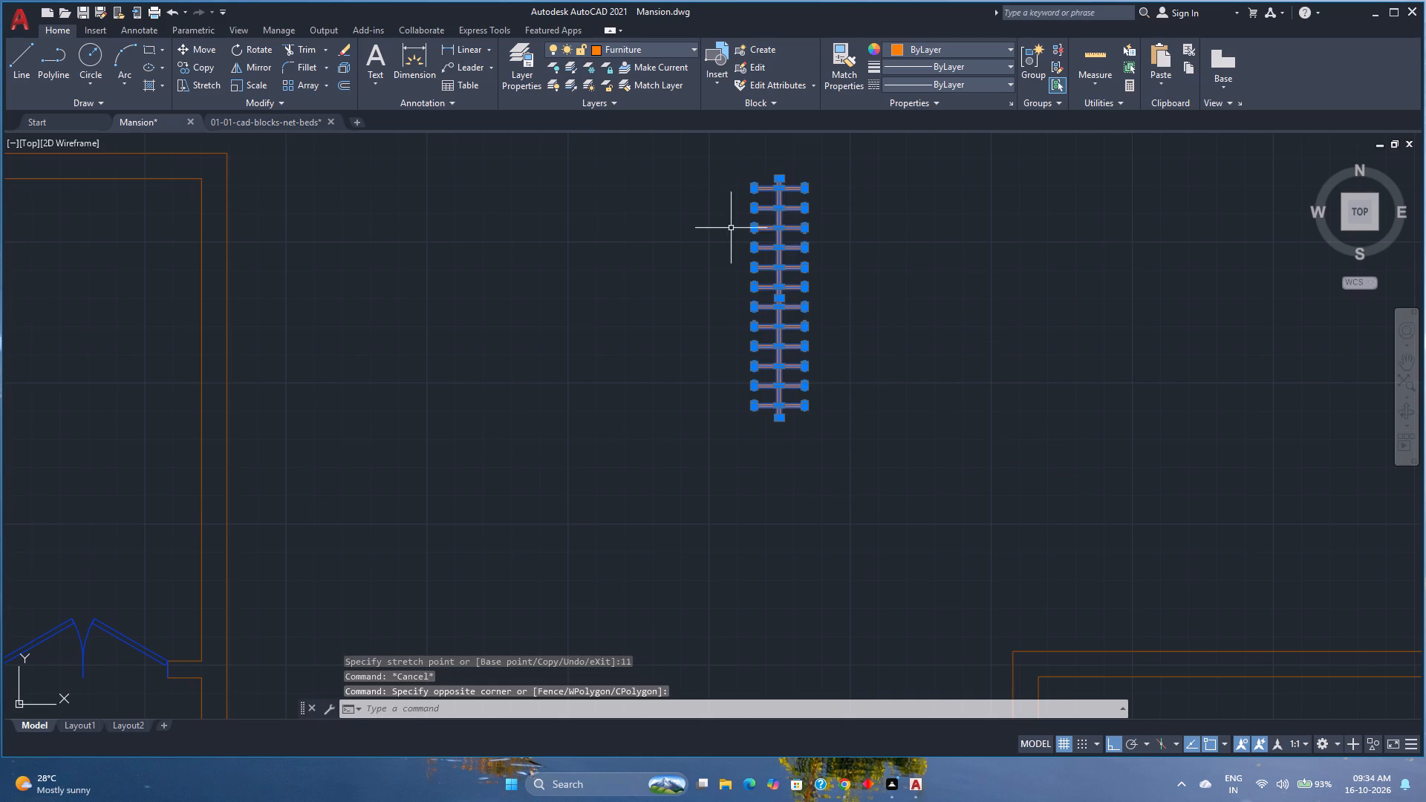
pyautogui.click(244, 49)
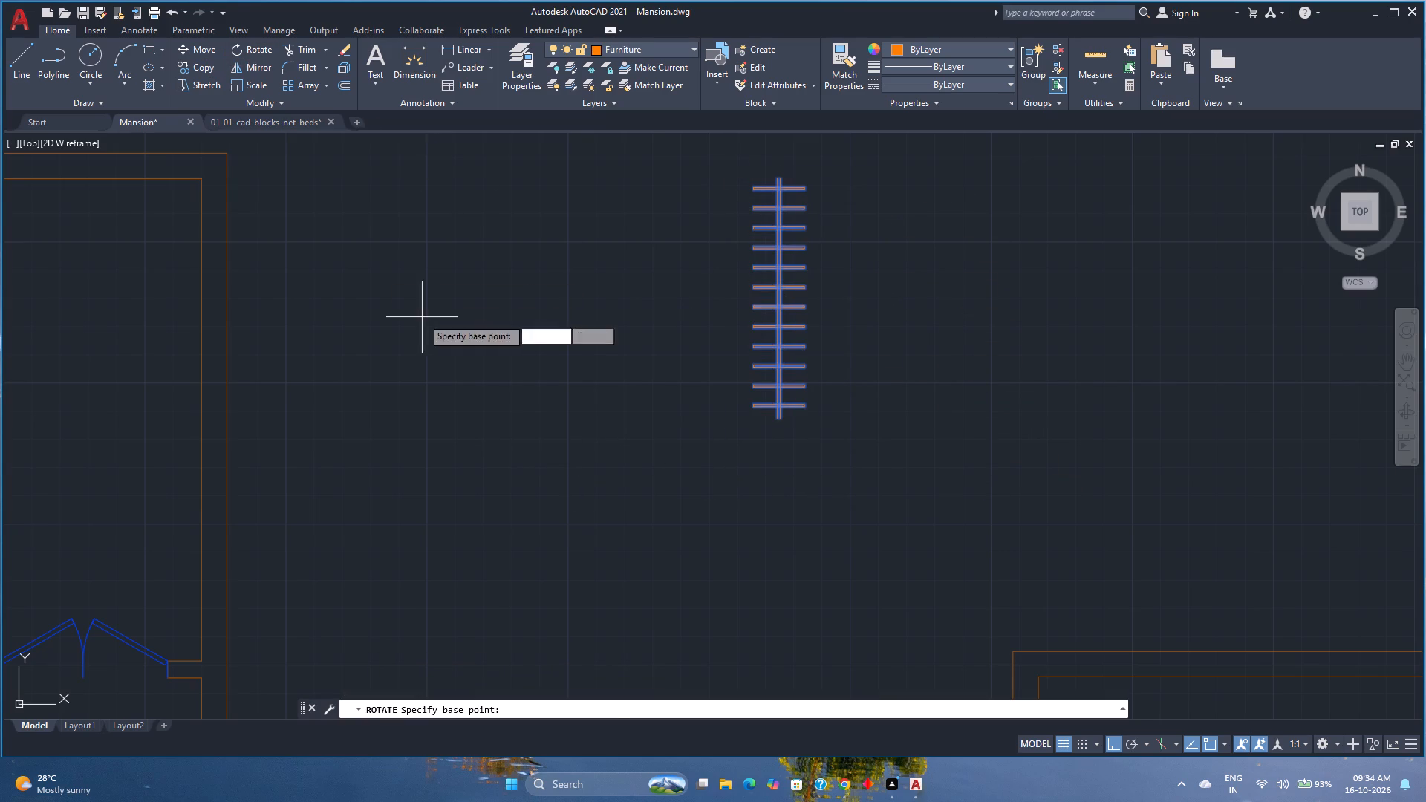
pyautogui.click(430, 314)
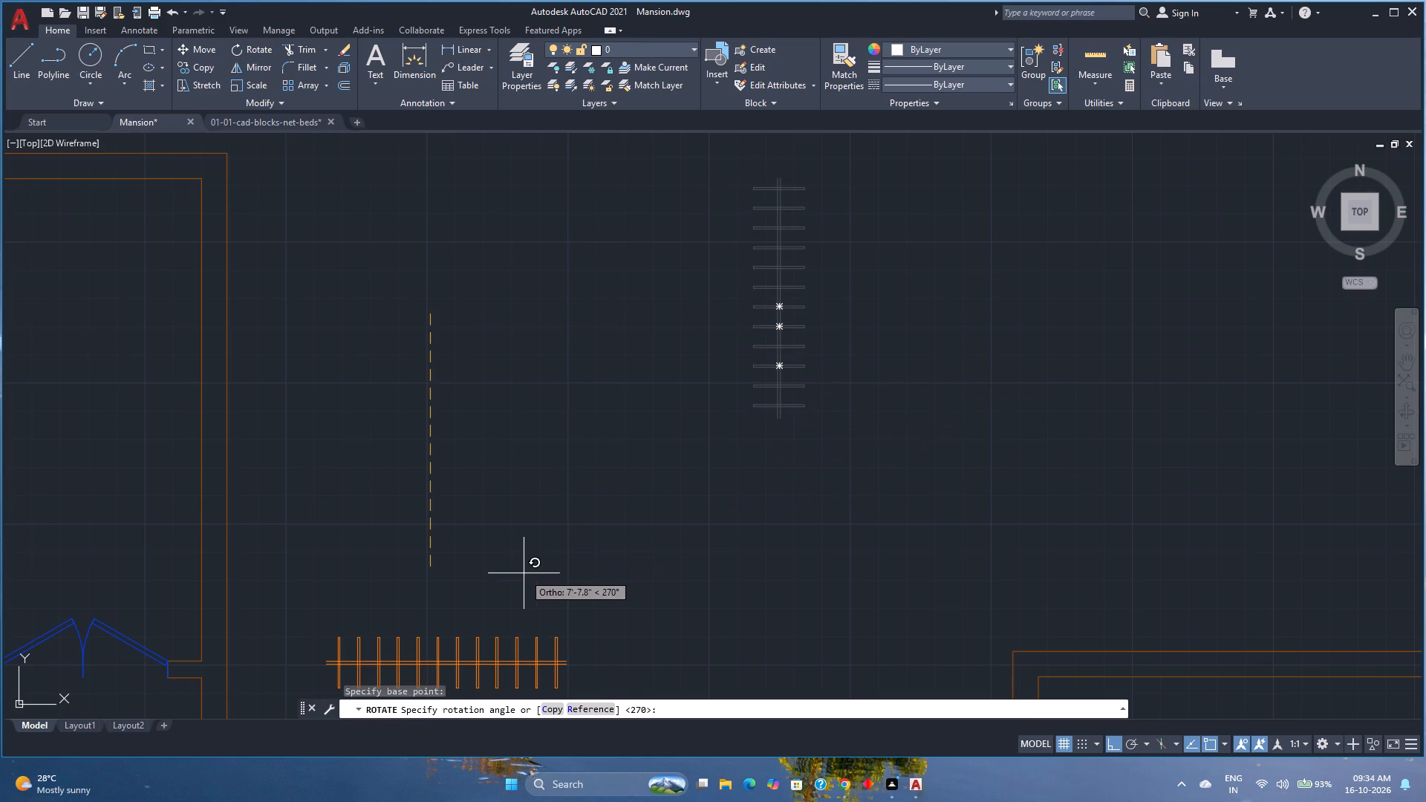
pyautogui.click(524, 573)
# Group the rotated hangers and their two rail lines into one unnamed group.
pyautogui.scroll(-3, 524, 573)
pyautogui.moveTo(527, 573); pyautogui.dragTo(594, 510, button='middle')
pyautogui.click(650, 564)
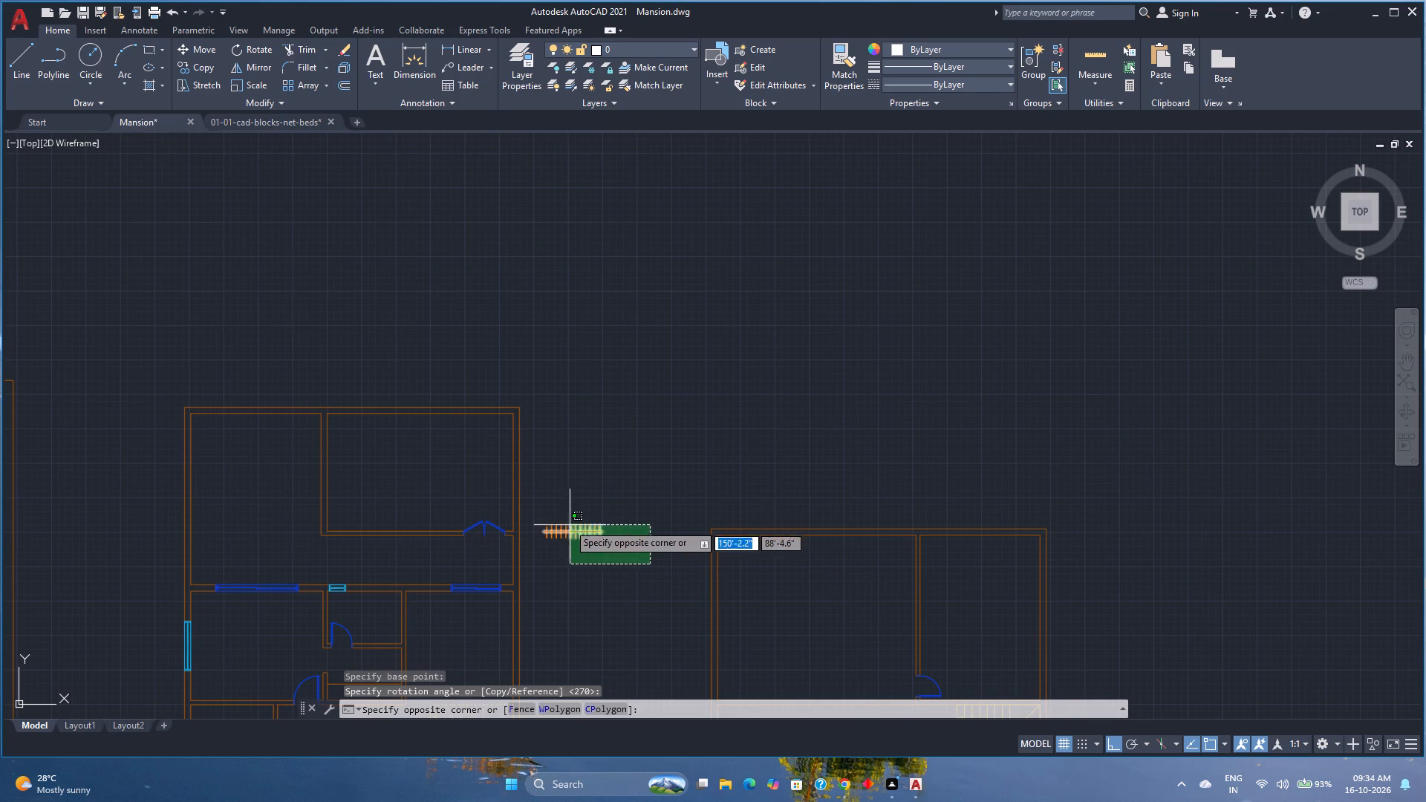
pyautogui.click(541, 491)
pyautogui.moveTo(550, 590); pyautogui.dragTo(551, 590, button='middle')
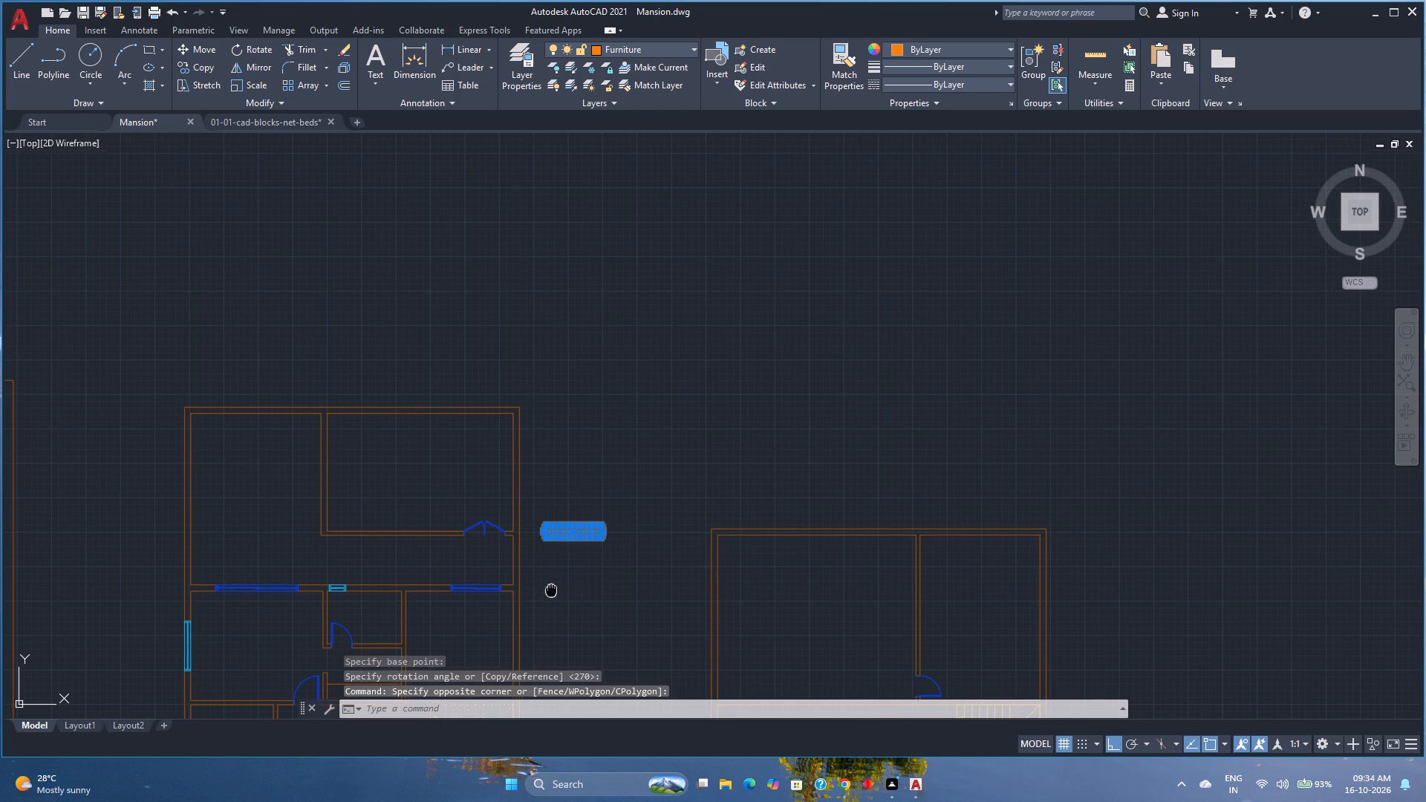
pyautogui.moveTo(551, 590); pyautogui.dragTo(619, 501, button='middle')
pyautogui.moveTo(627, 493); pyautogui.dragTo(636, 484, button='middle')
pyautogui.scroll(-1, 643, 479)
pyautogui.scroll(1, 643, 479)
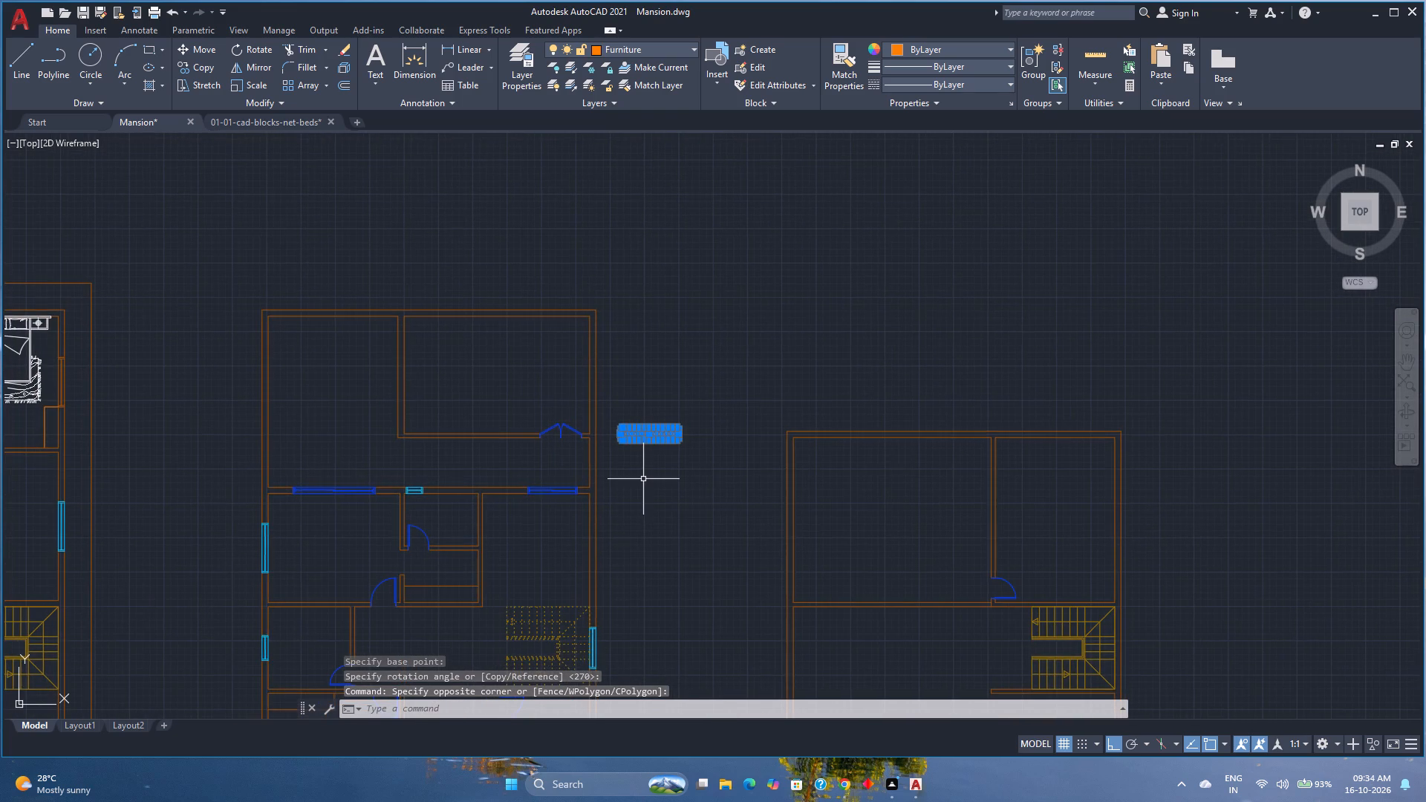
pyautogui.scroll(2, 643, 479)
pyautogui.scroll(3, 743, 365)
pyautogui.scroll(2, 669, 384)
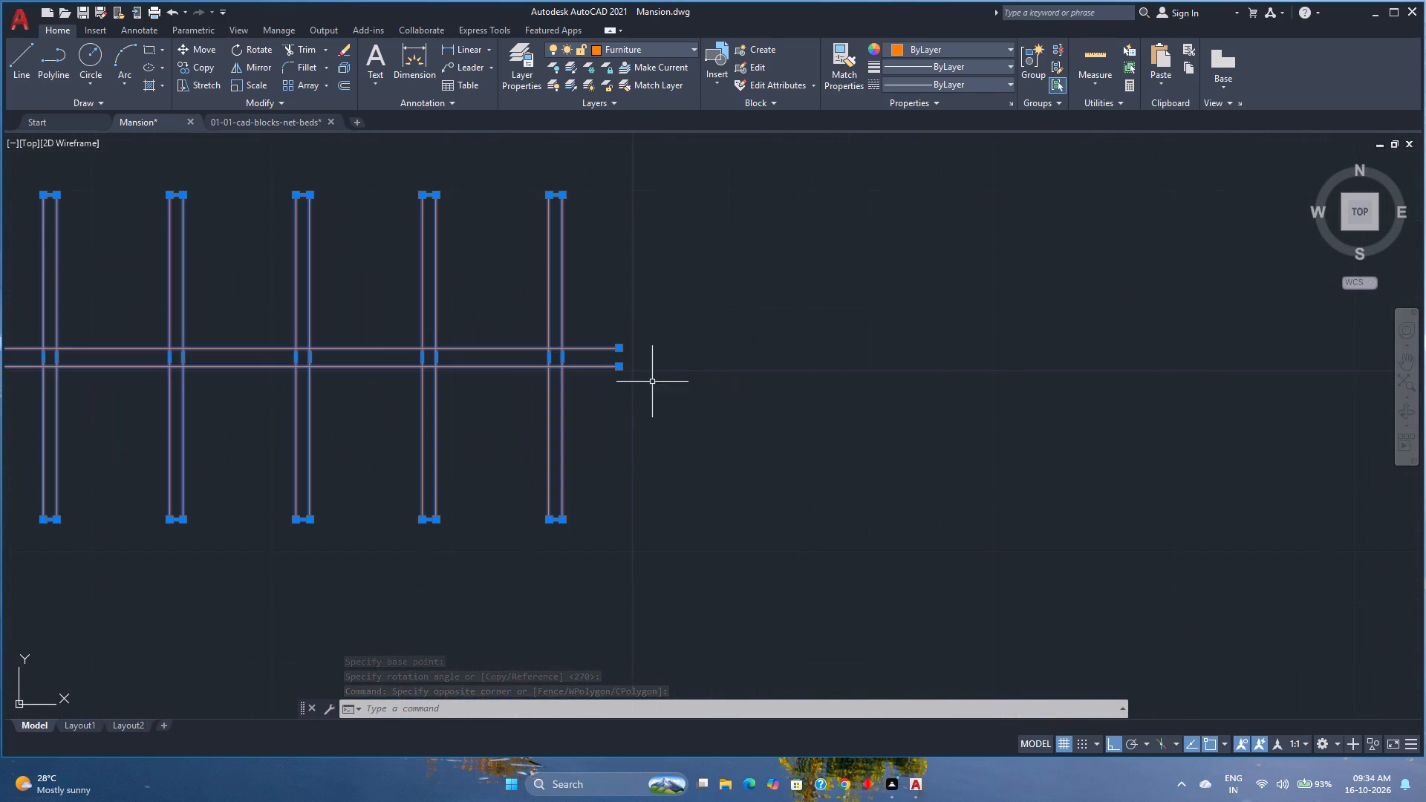
pyautogui.scroll(1, 567, 382)
pyautogui.moveTo(607, 396); pyautogui.dragTo(709, 465, button='middle')
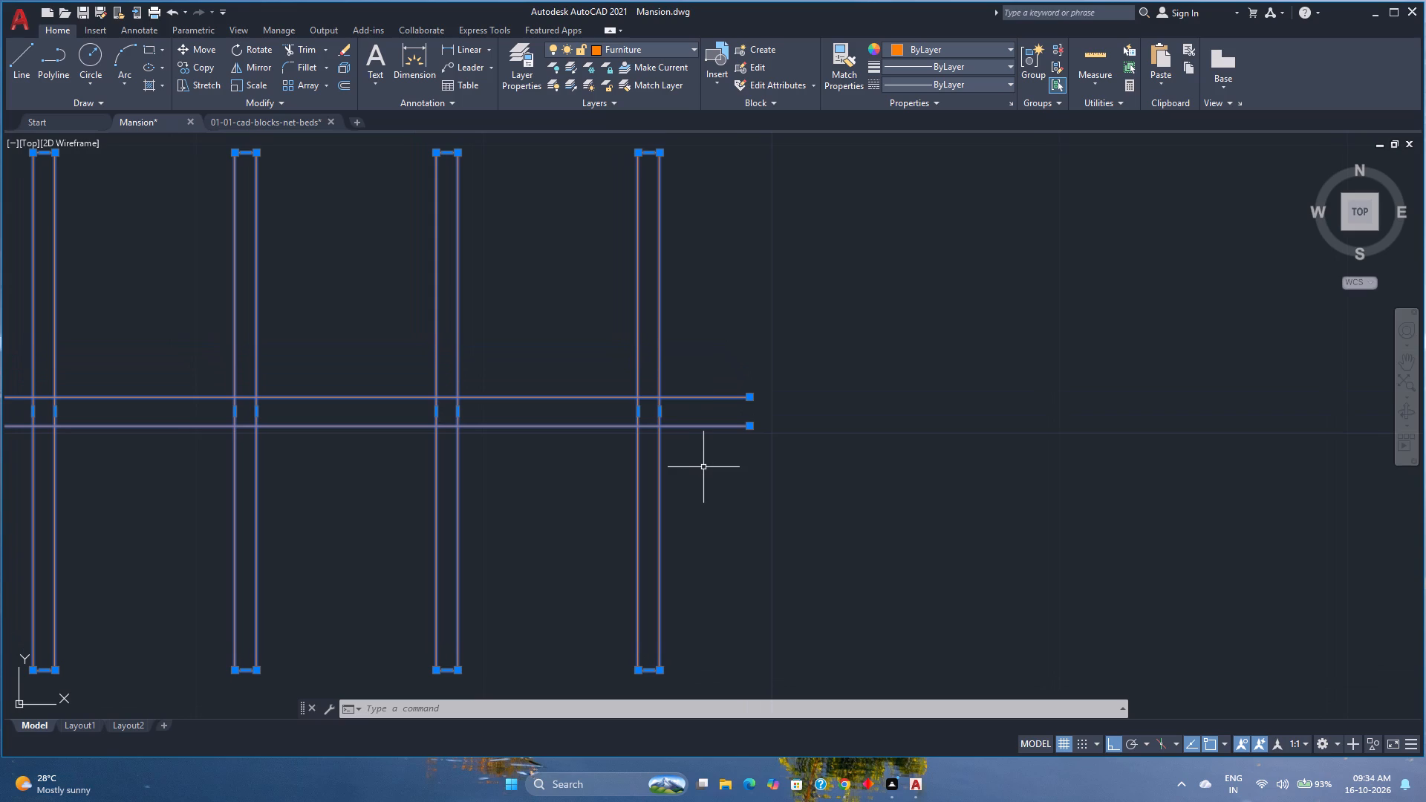
pyautogui.press('g')
pyautogui.press('Return')
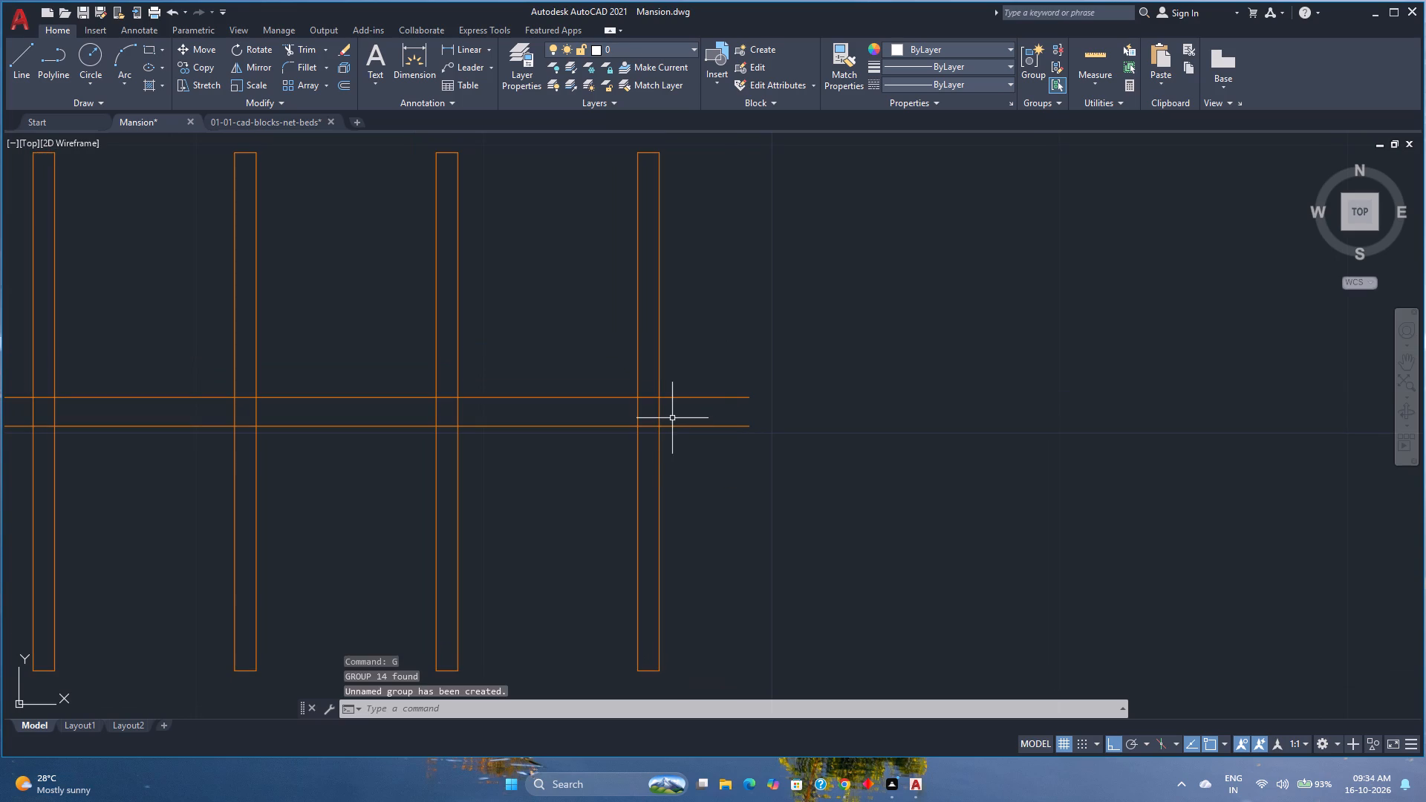
# Move the hanger group by the midpoint between its east rail ends to the middle of the east end of the middle plan's closet shelf.
pyautogui.click(660, 422)
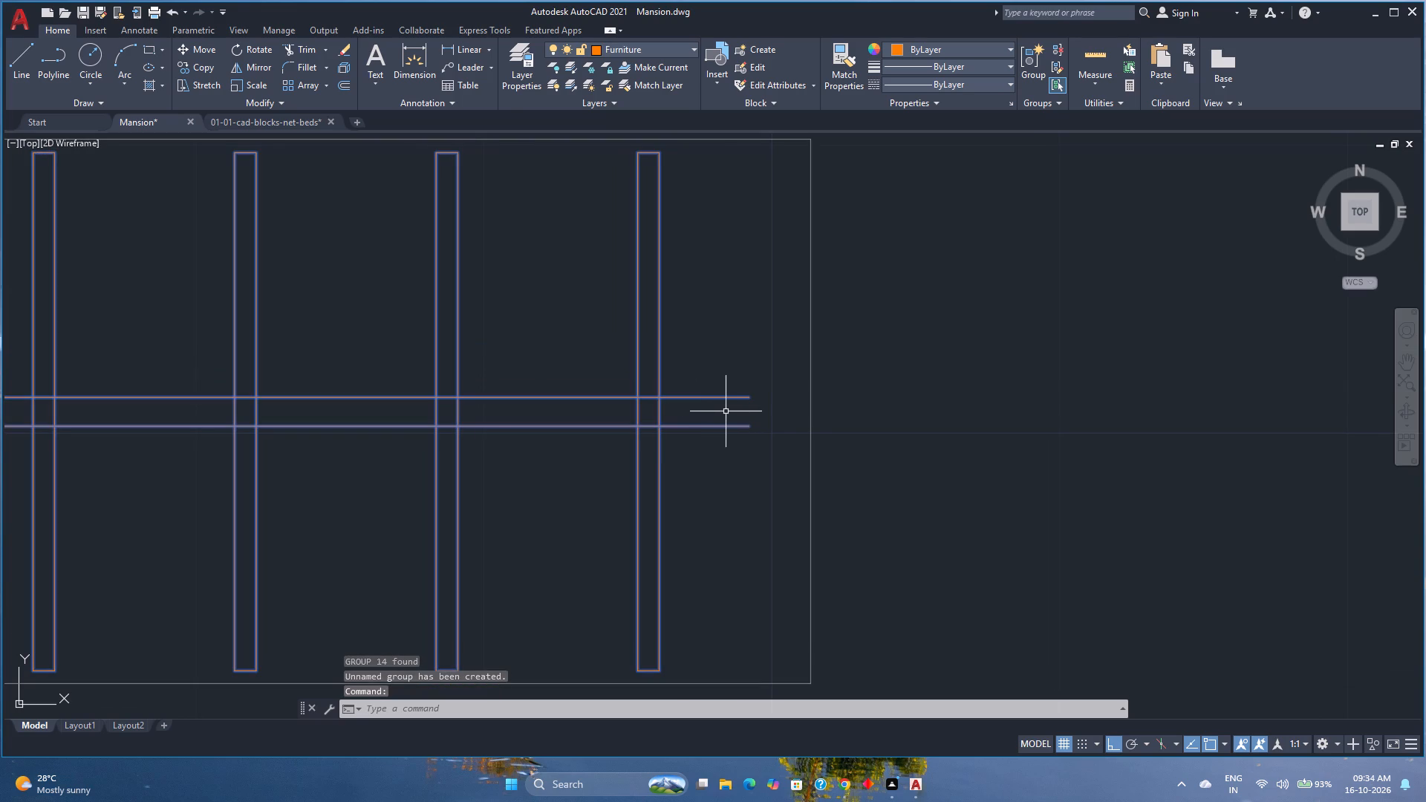
pyautogui.press('m')
pyautogui.press('Return')
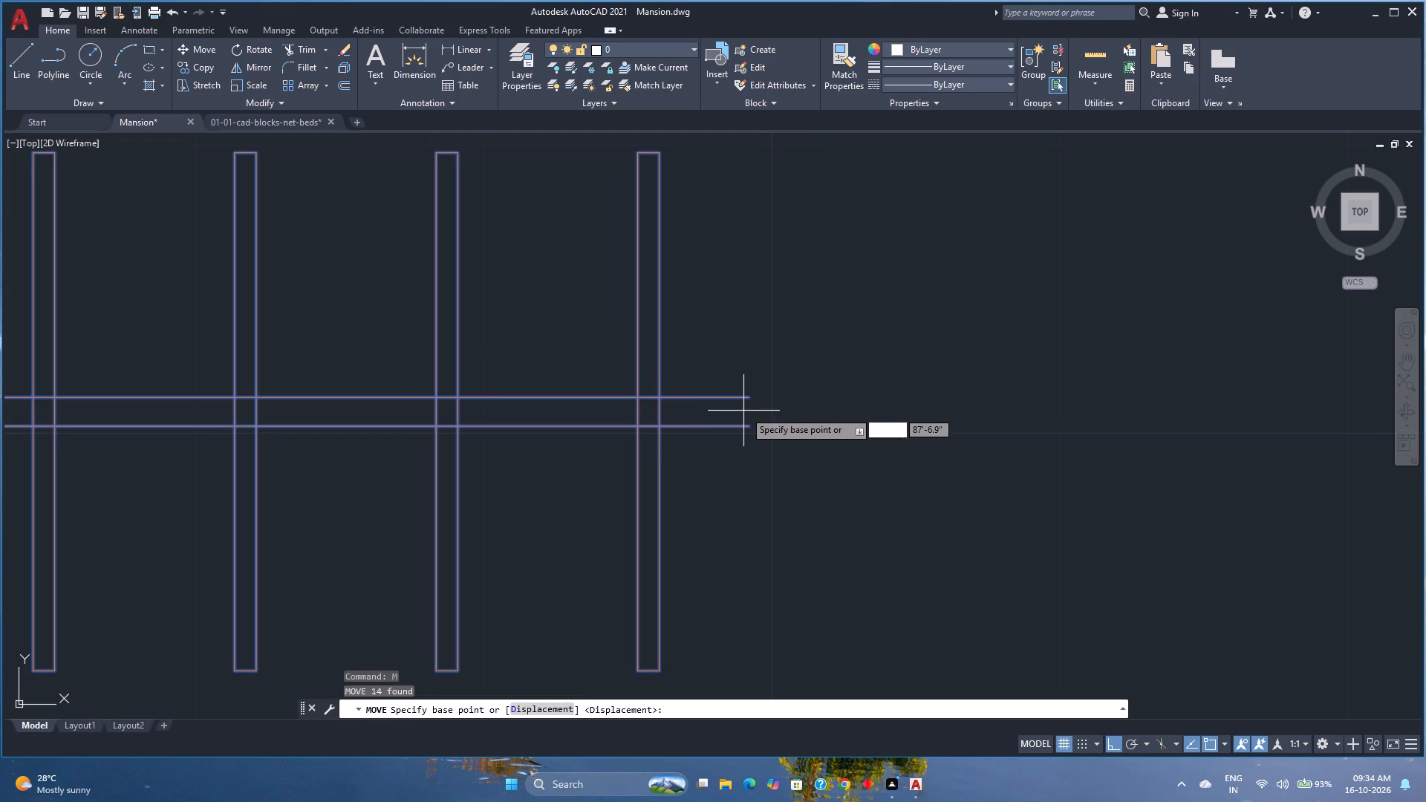
pyautogui.write('m2p')
pyautogui.press('Return')
pyautogui.click(754, 423)
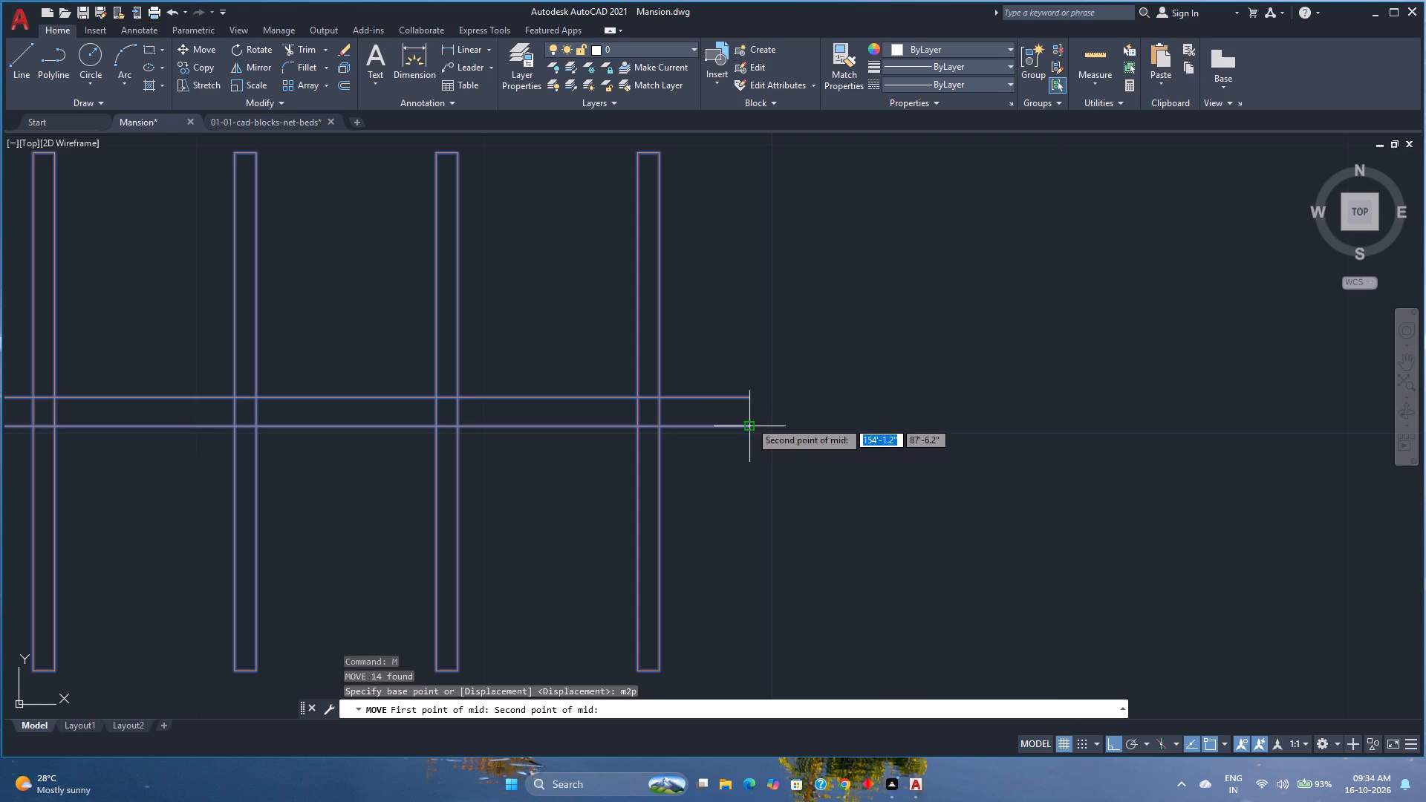
pyautogui.click(746, 398)
pyautogui.scroll(-8, 745, 398)
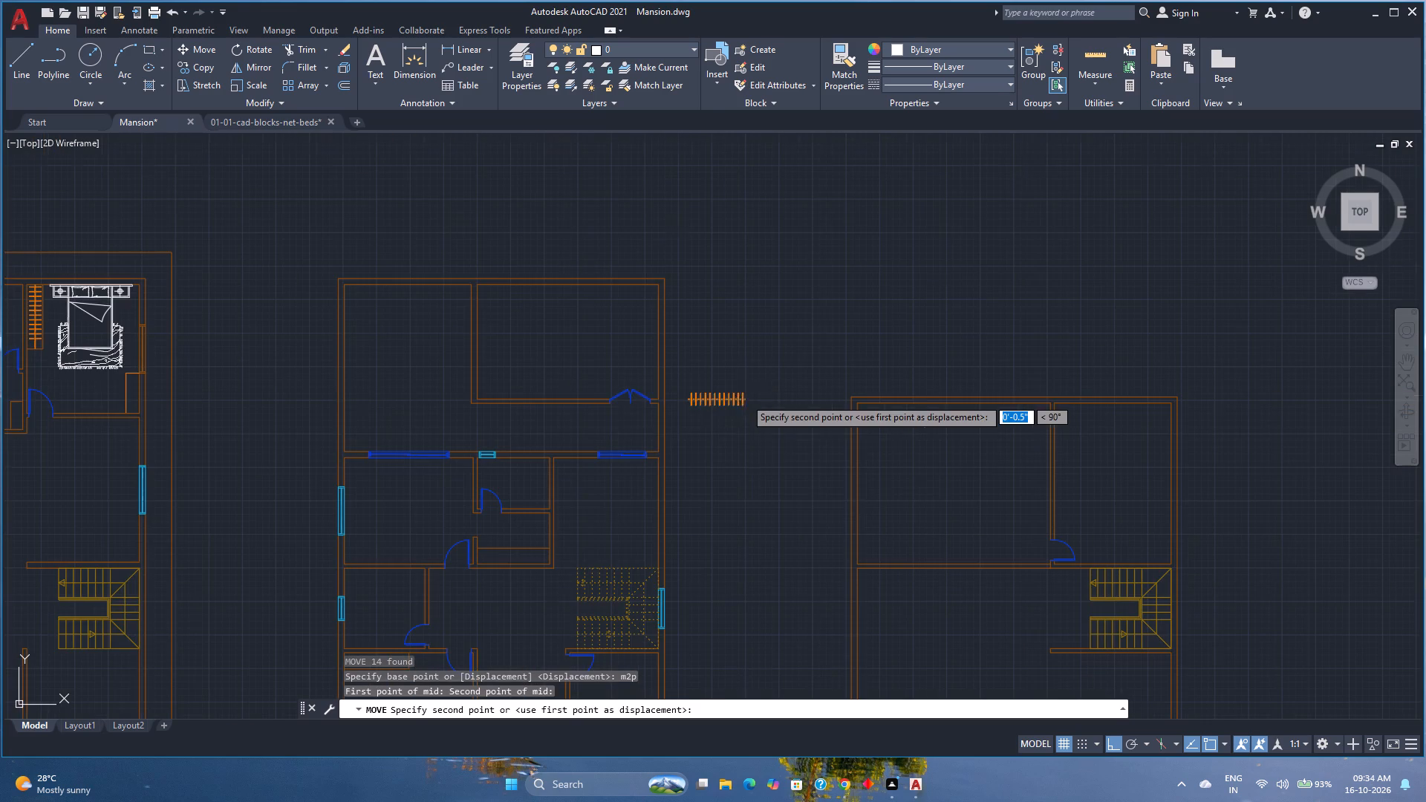
pyautogui.scroll(3, 546, 557)
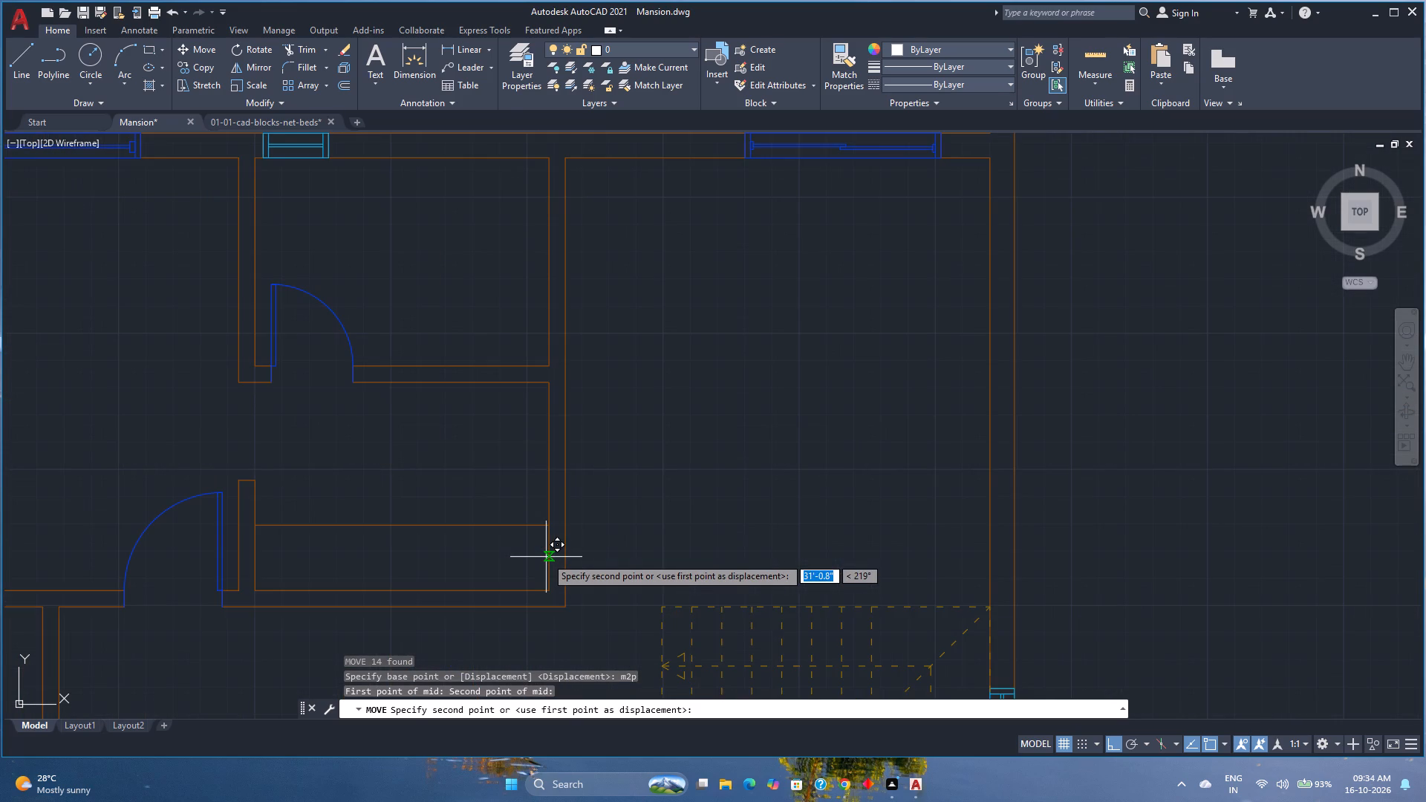
pyautogui.write('m2')
pyautogui.press('p')
pyautogui.press('Return')
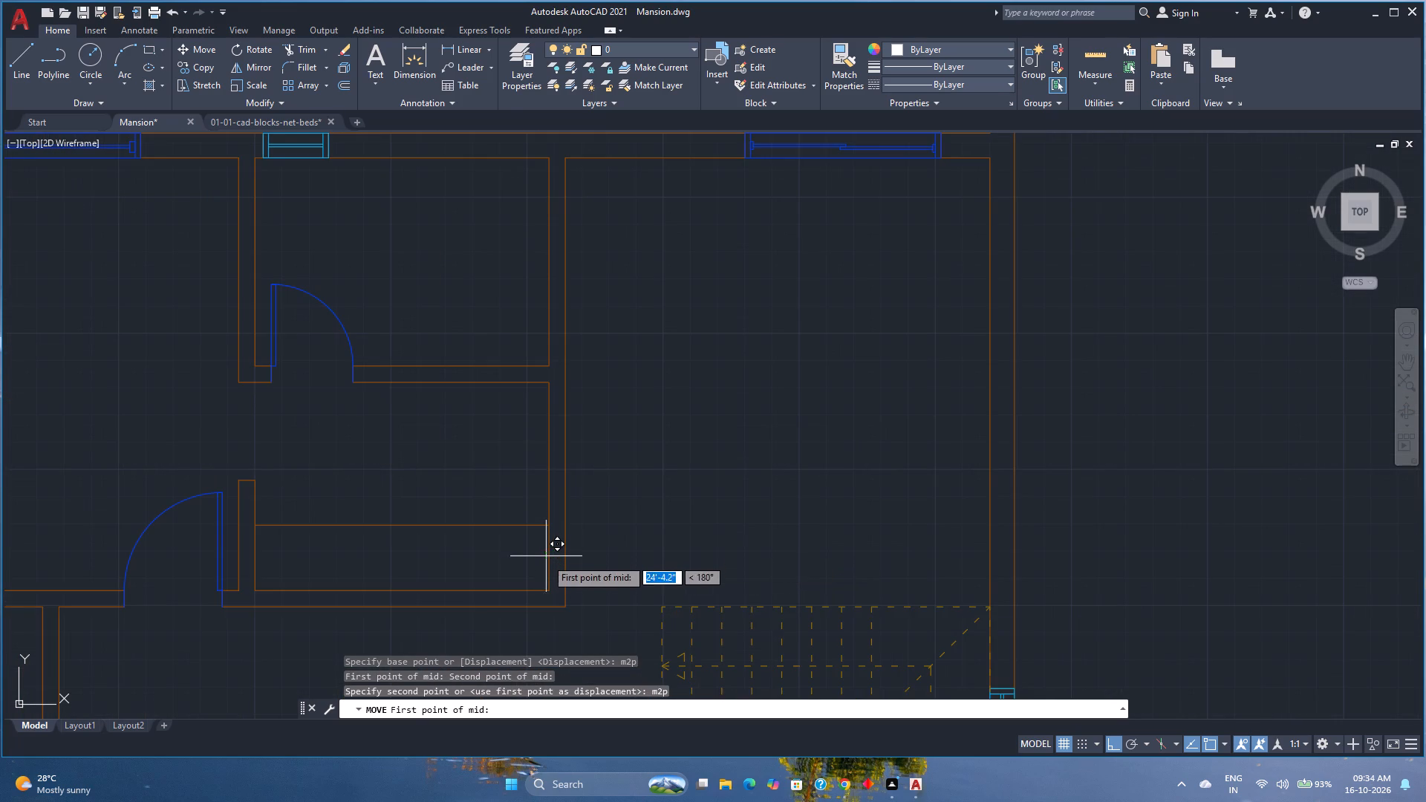
pyautogui.click(551, 587)
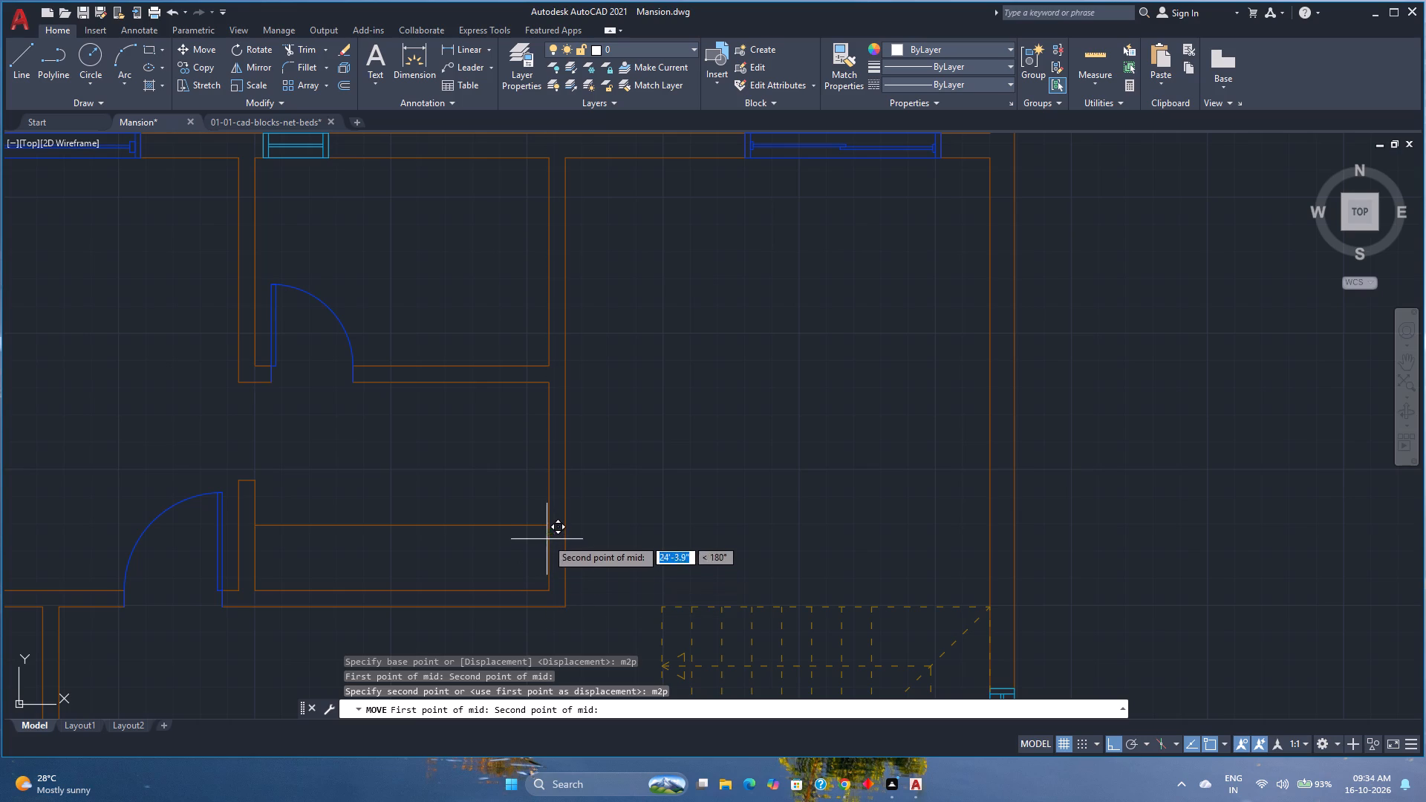
pyautogui.click(547, 525)
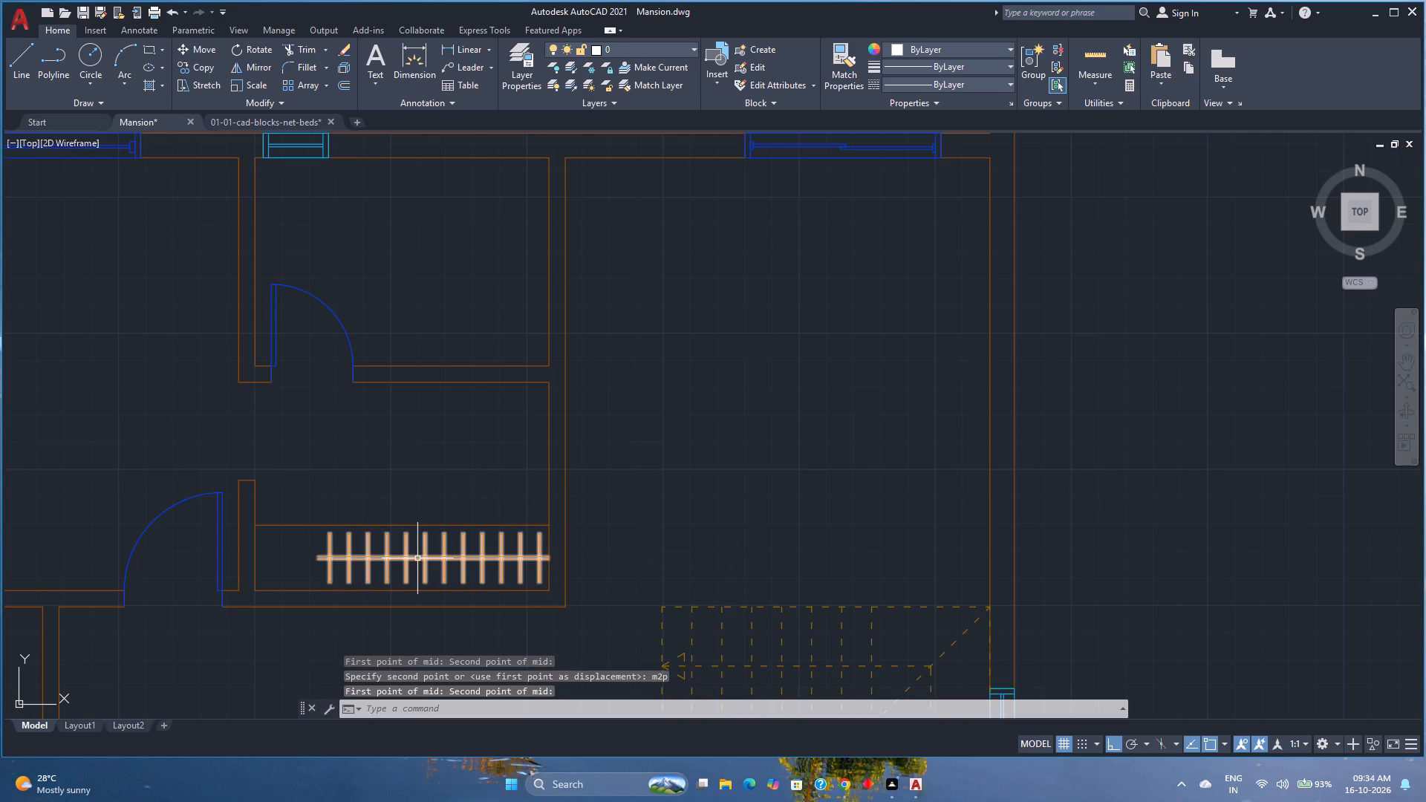
# Ungroup the hanger group in the middle plan's closet.
pyautogui.click(417, 558)
pyautogui.write('un')
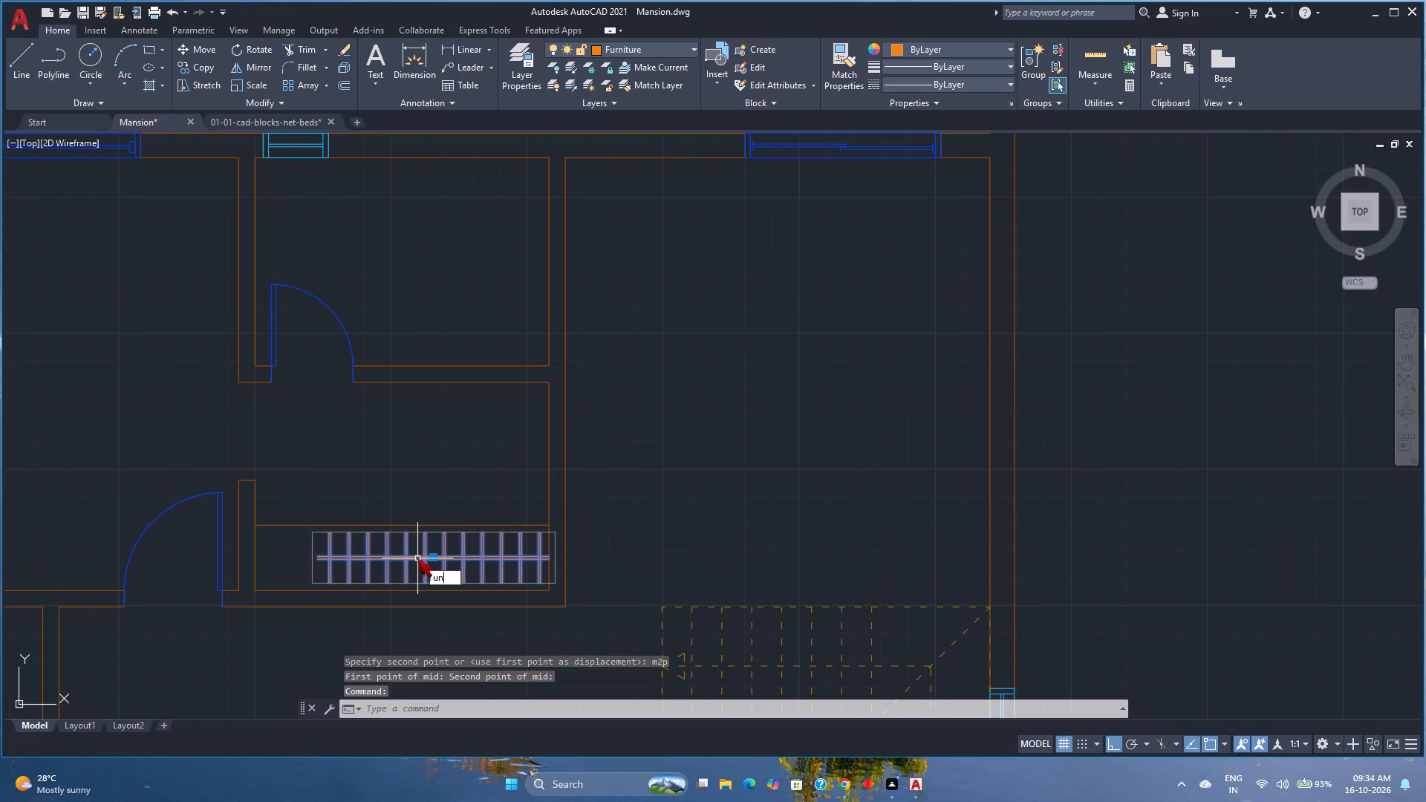
pyautogui.press('g')
pyautogui.press('Return')
# Extend both rail lines west to the closet's west wall.
pyautogui.moveTo(417, 558); pyautogui.dragTo(420, 557, button='middle')
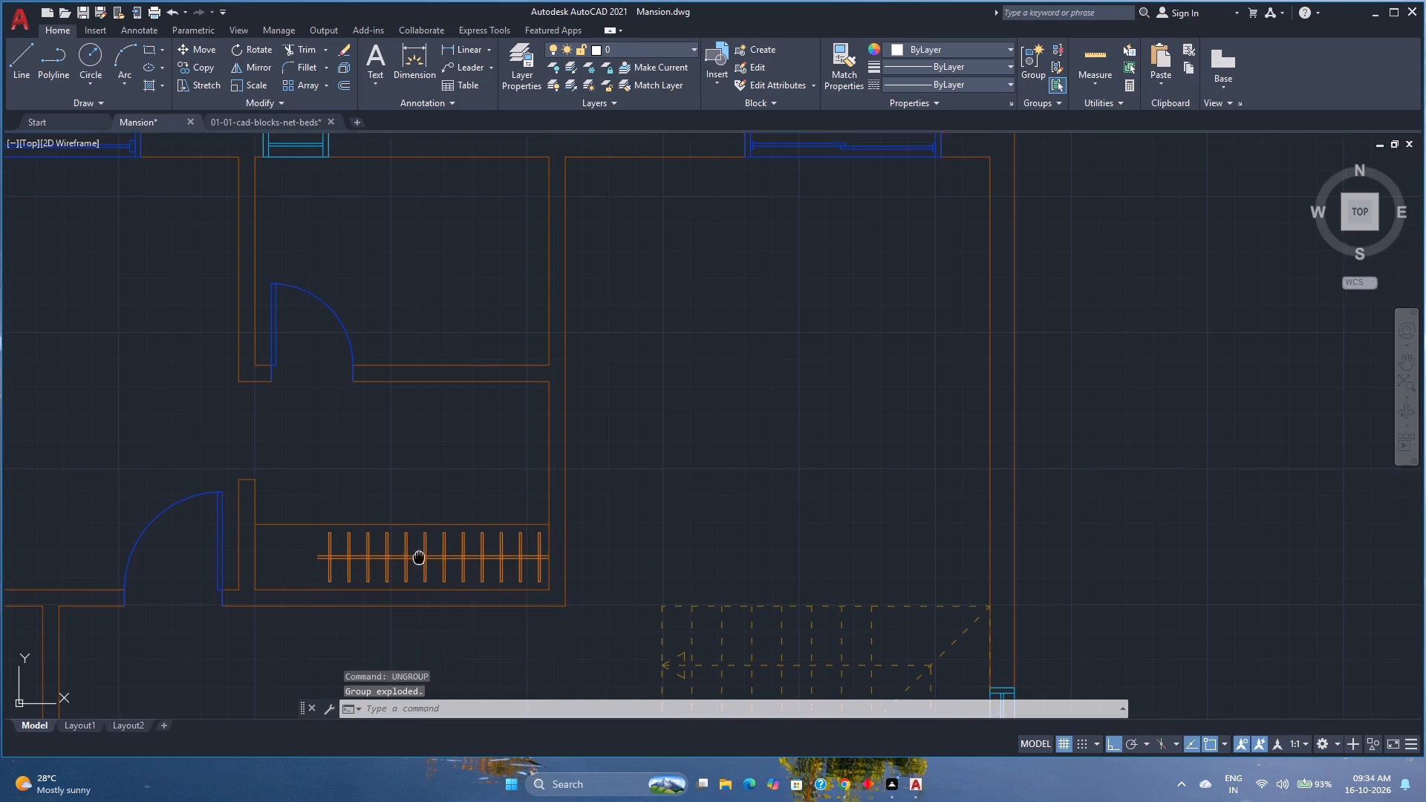
pyautogui.moveTo(420, 557); pyautogui.dragTo(663, 538, button='middle')
pyautogui.scroll(2, 531, 552)
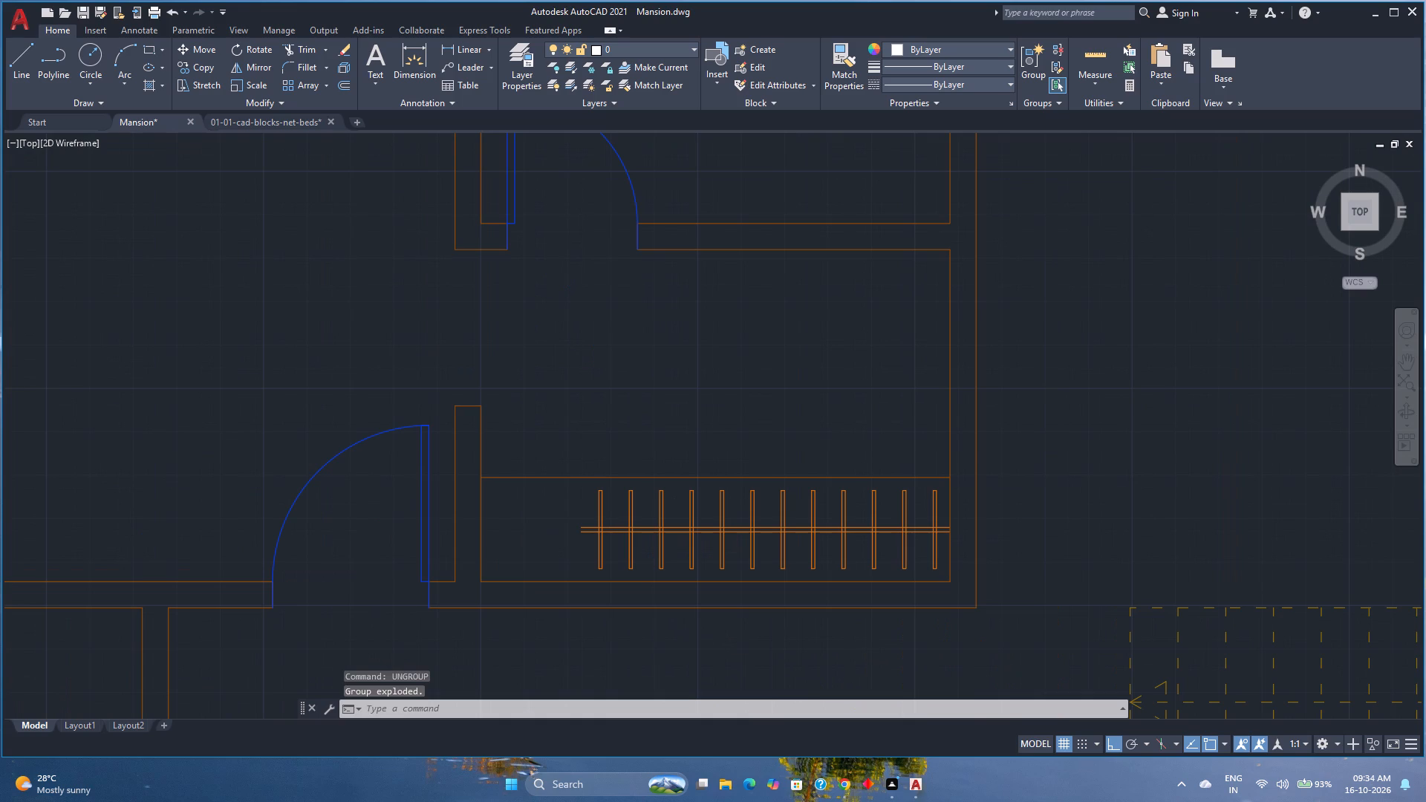
pyautogui.write('ex')
pyautogui.press('Return')
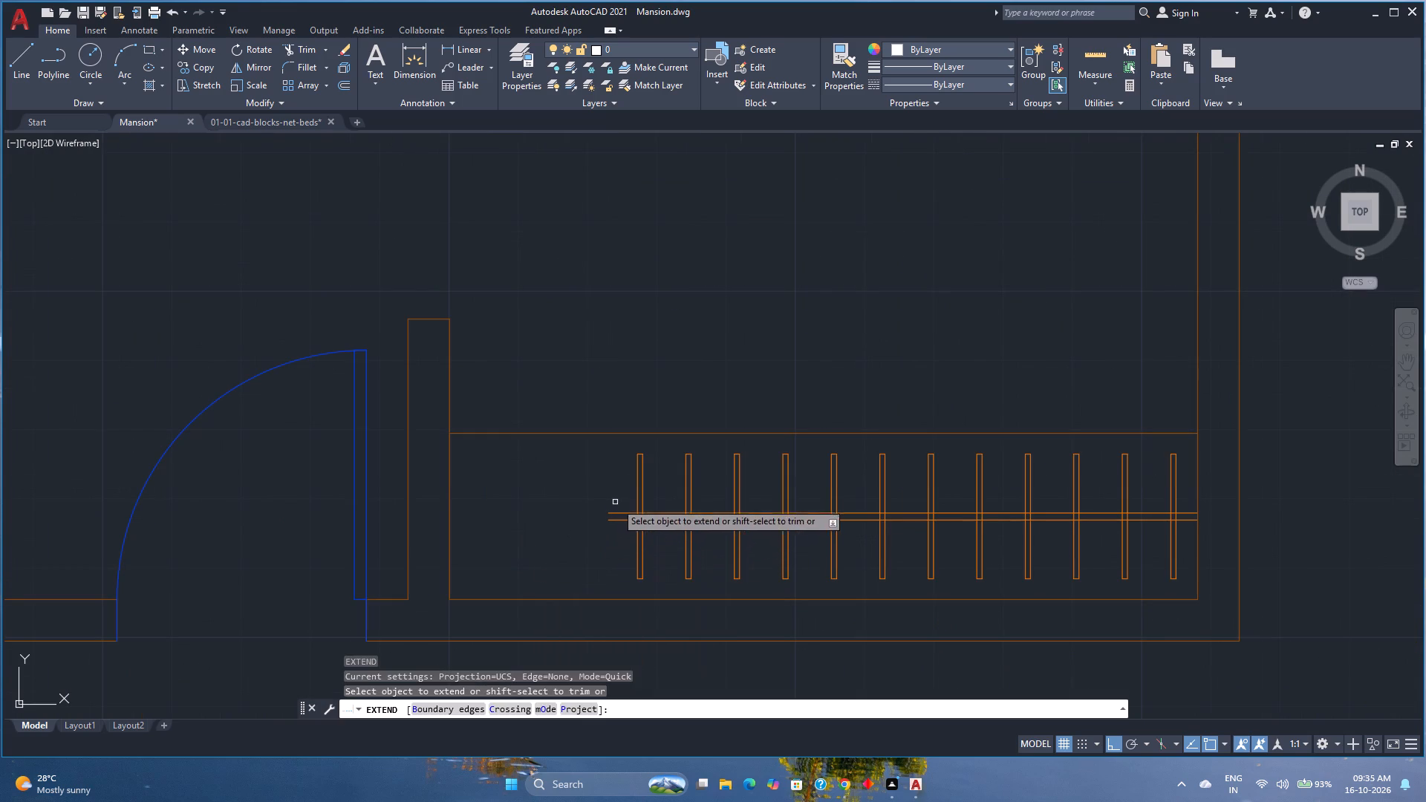
pyautogui.click(617, 501)
pyautogui.click(613, 545)
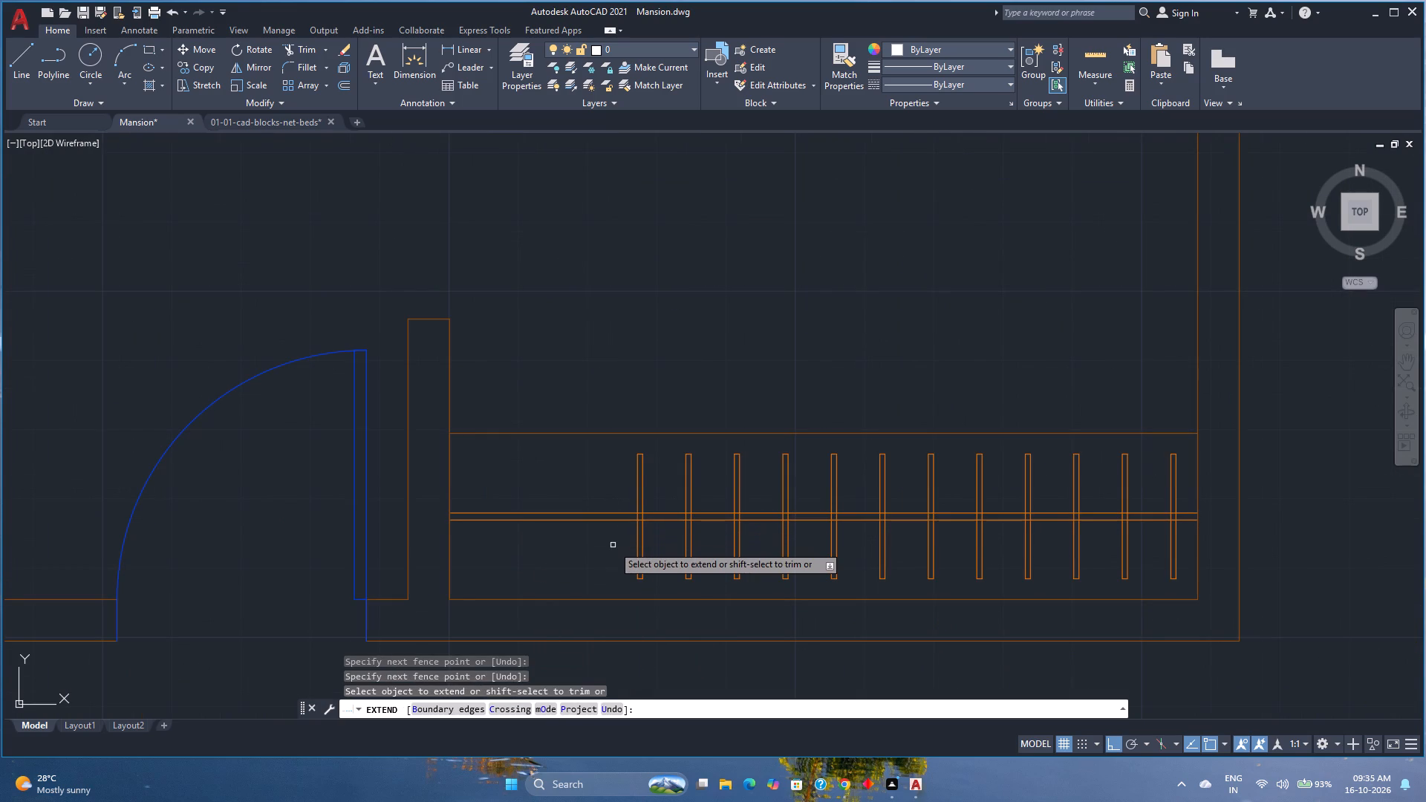
pyautogui.press('Escape')
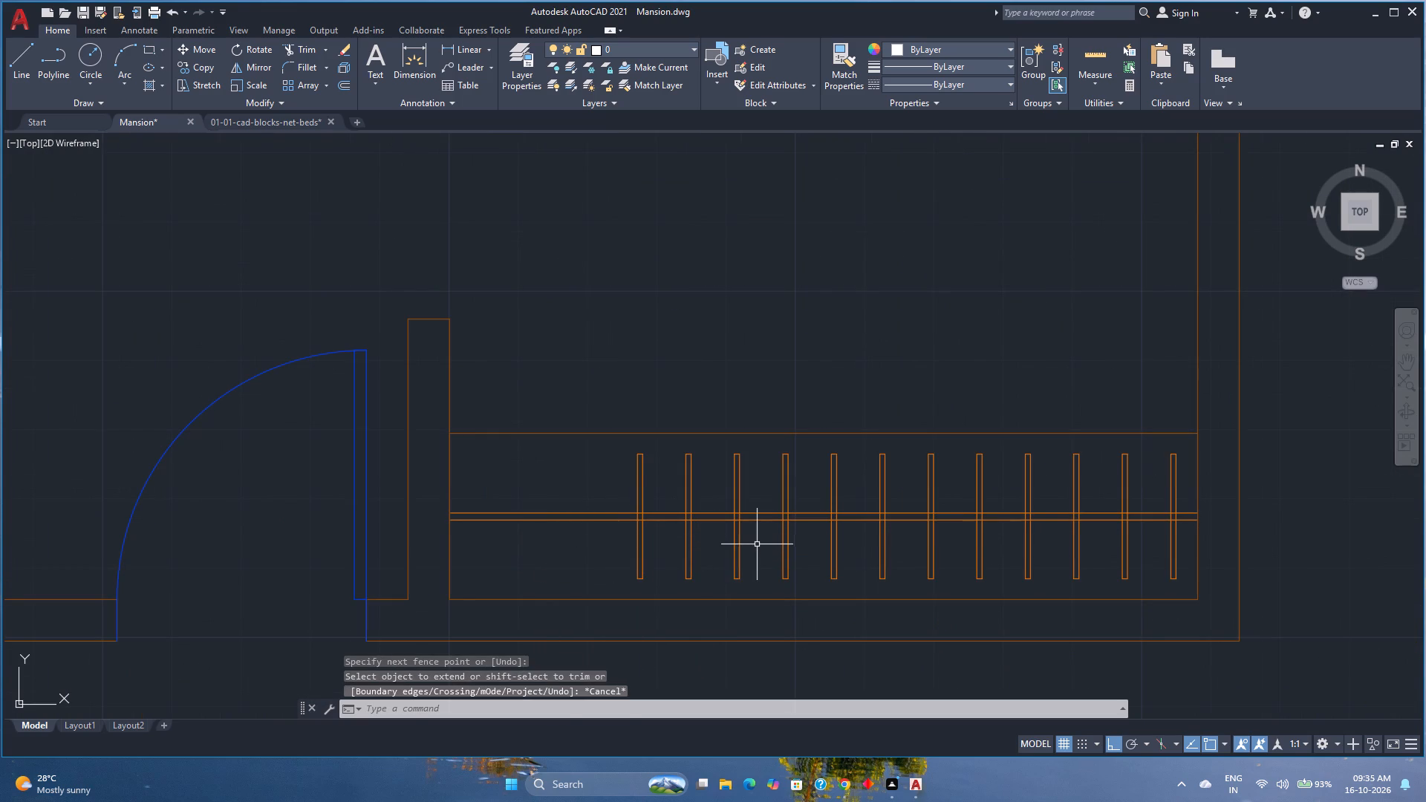
# Copy the three westernmost hangers 1'-9" west along the rail, using matching hanger corners as base and target points.
pyautogui.click(758, 544)
pyautogui.click(537, 557)
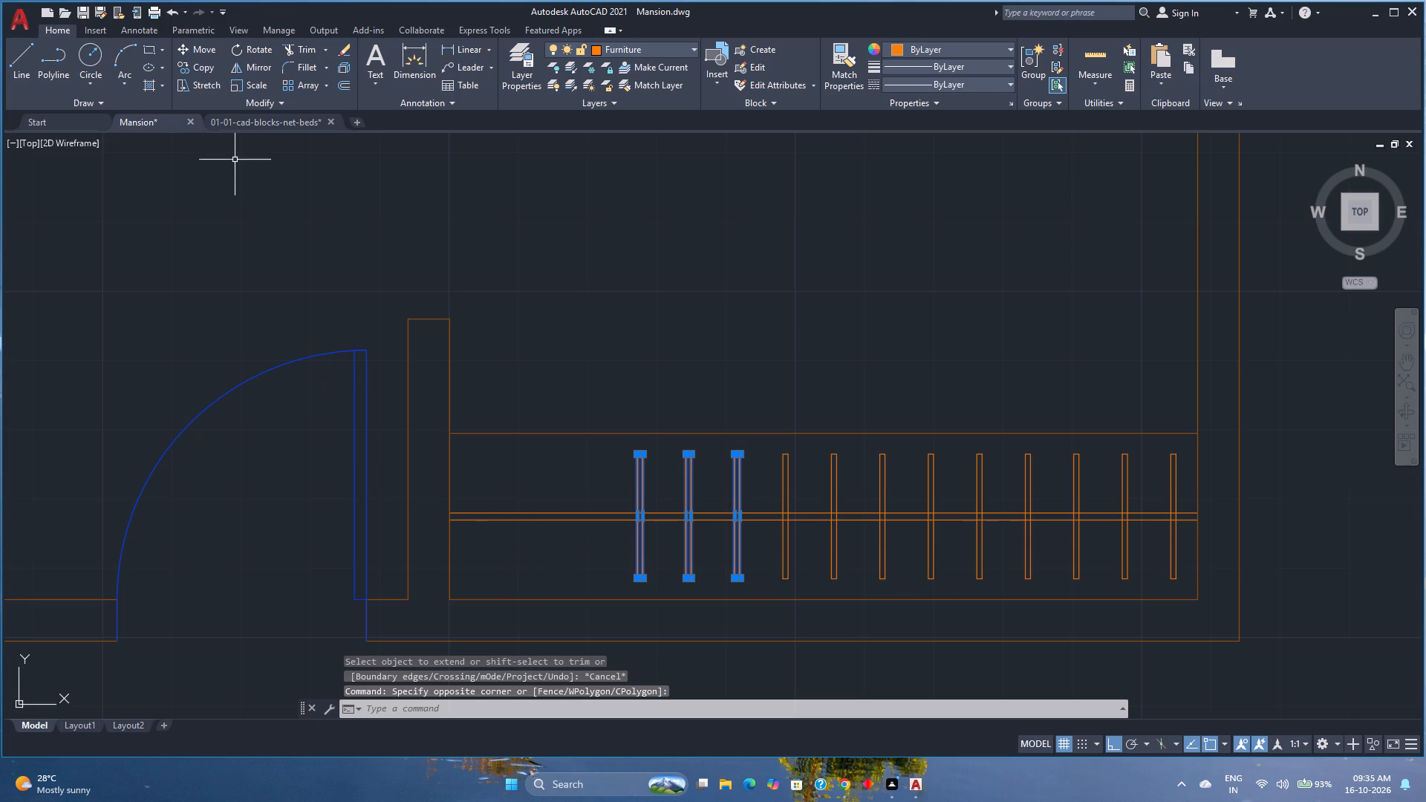
pyautogui.click(209, 66)
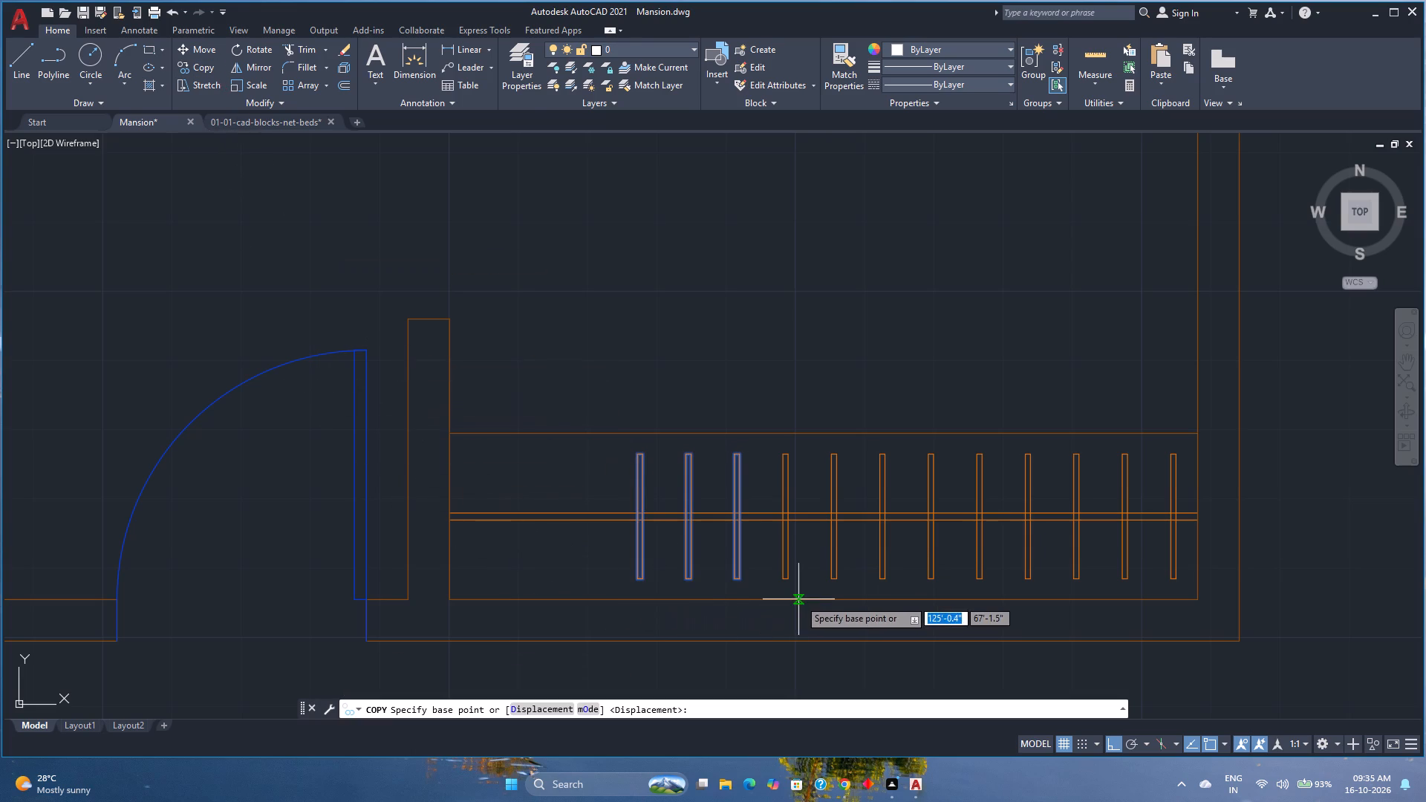
pyautogui.scroll(1, 777, 586)
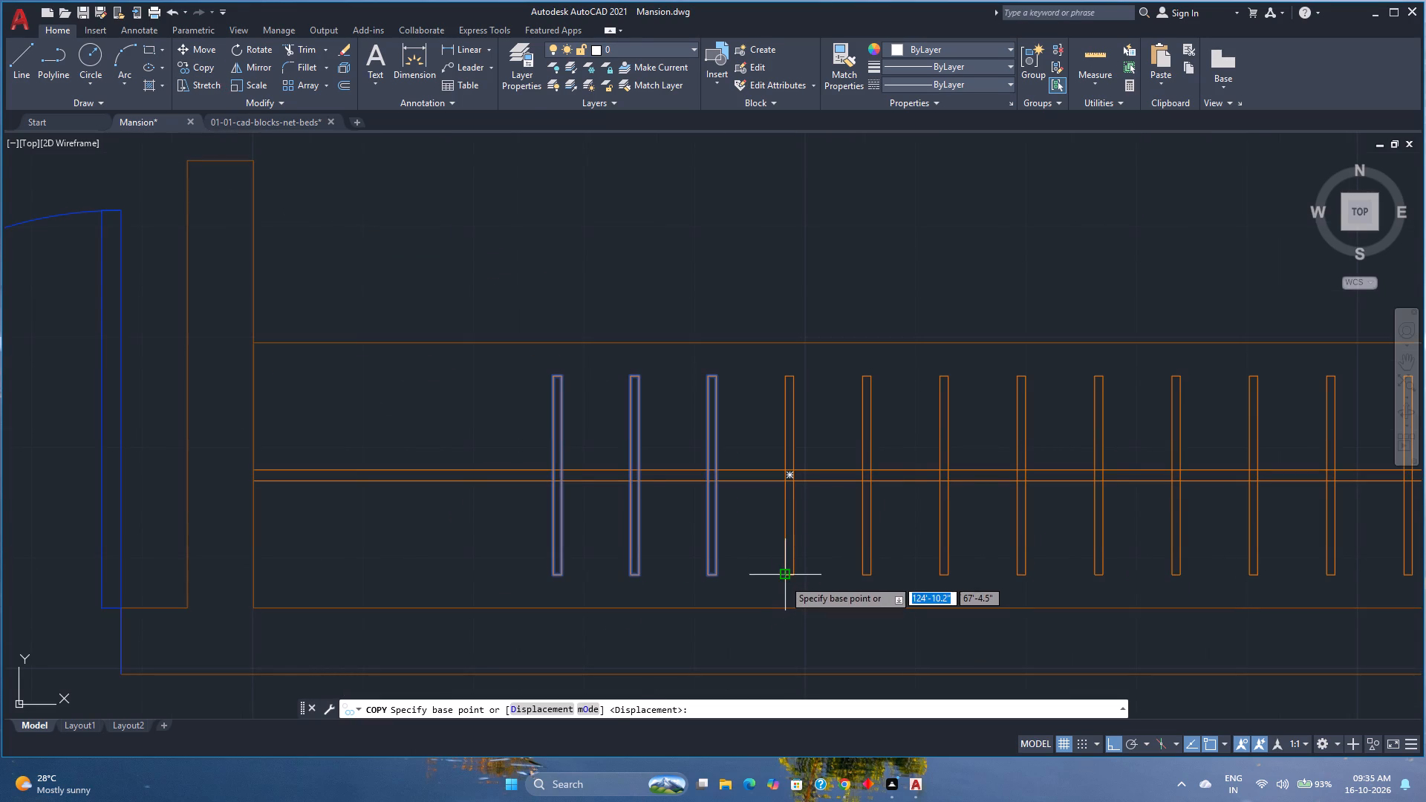
pyautogui.click(784, 579)
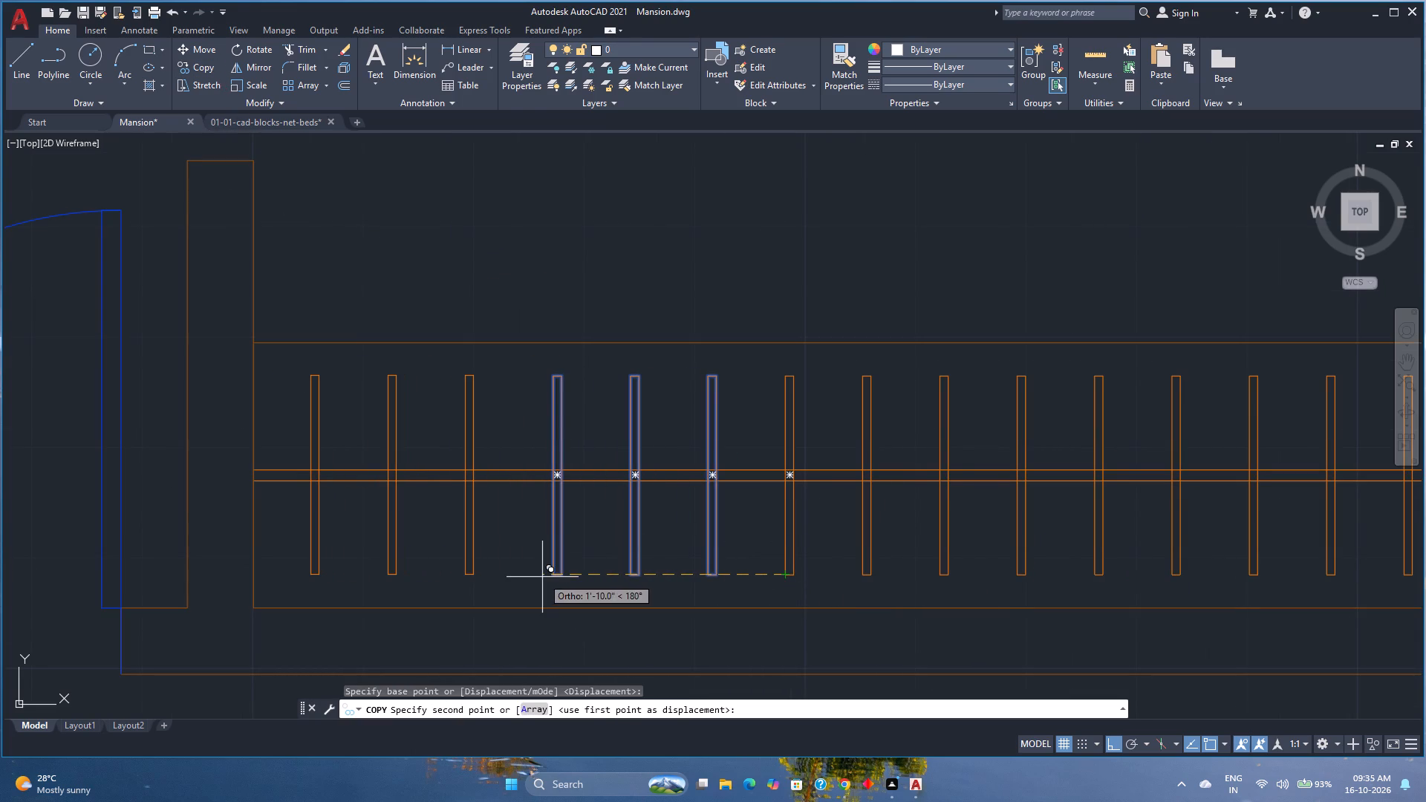
pyautogui.click(550, 576)
pyautogui.scroll(-3, 550, 576)
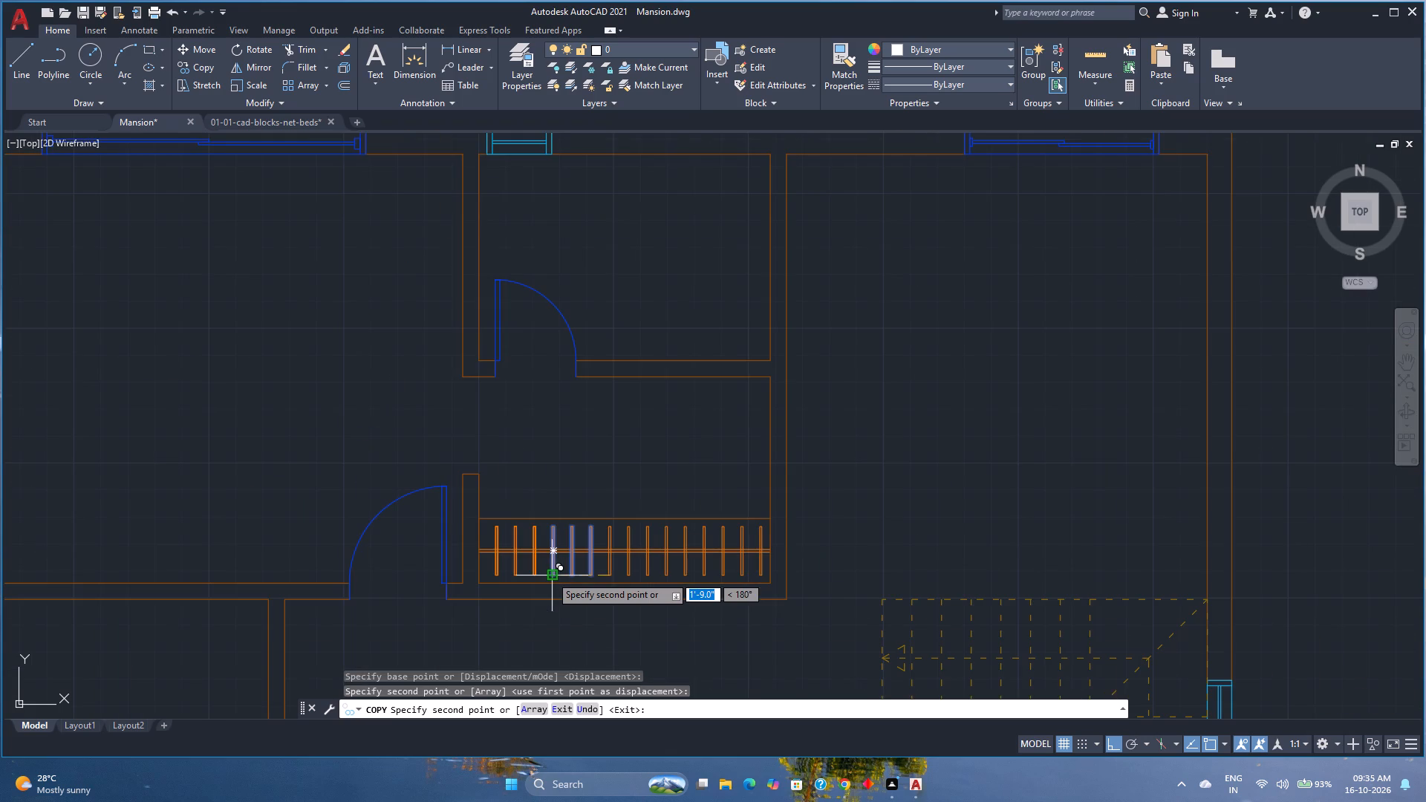
pyautogui.press('Escape')
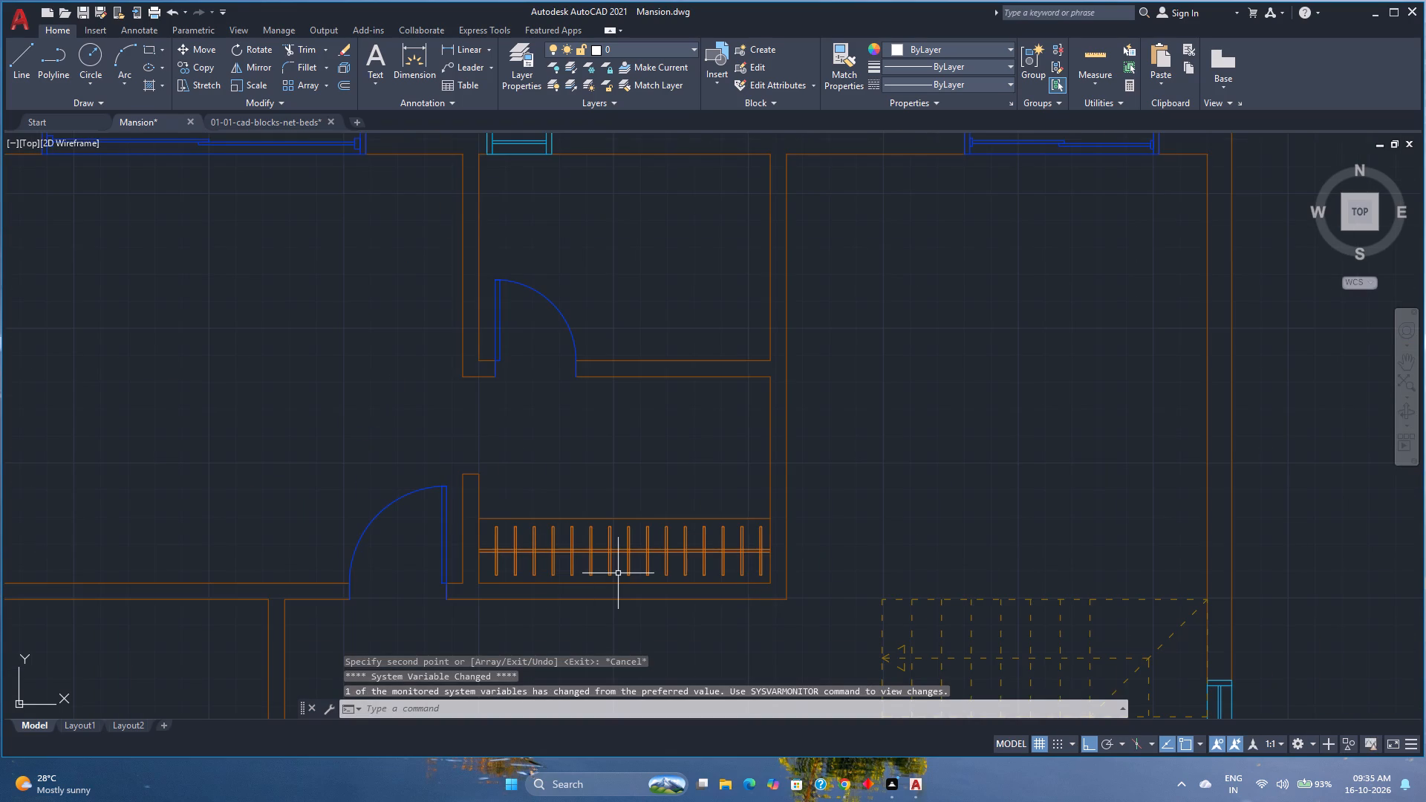
# Save the drawing.
pyautogui.hotkey('ctrl', 's')
# Examine the floor plans for closets and wardrobes that still need hangers.
pyautogui.scroll(-2, 622, 559)
pyautogui.middleClick(622, 558)
pyautogui.middleClick(619, 555)
pyautogui.scroll(-1, 613, 550)
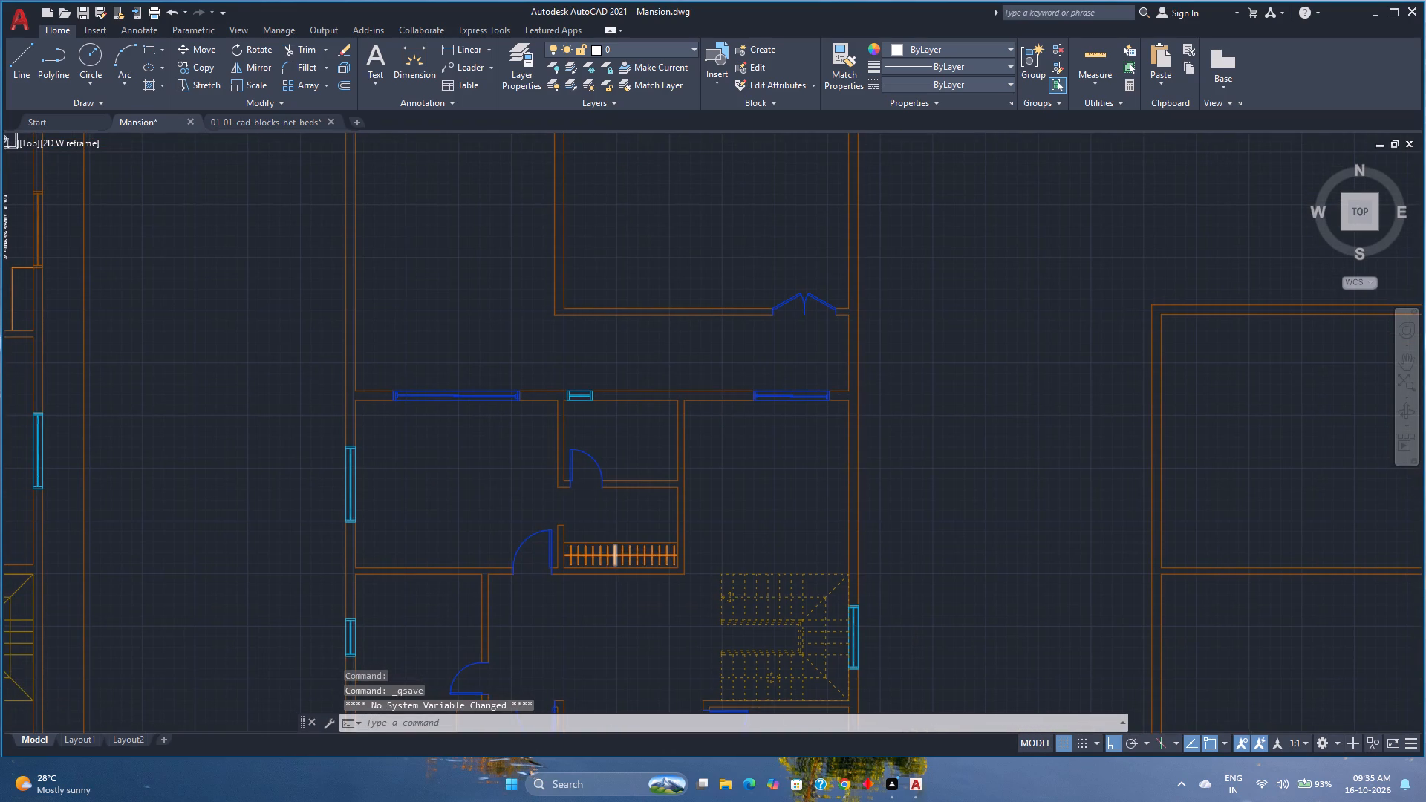
pyautogui.scroll(-2, 593, 576)
pyautogui.moveTo(582, 585); pyautogui.dragTo(613, 538, button='middle')
pyautogui.scroll(2, 595, 564)
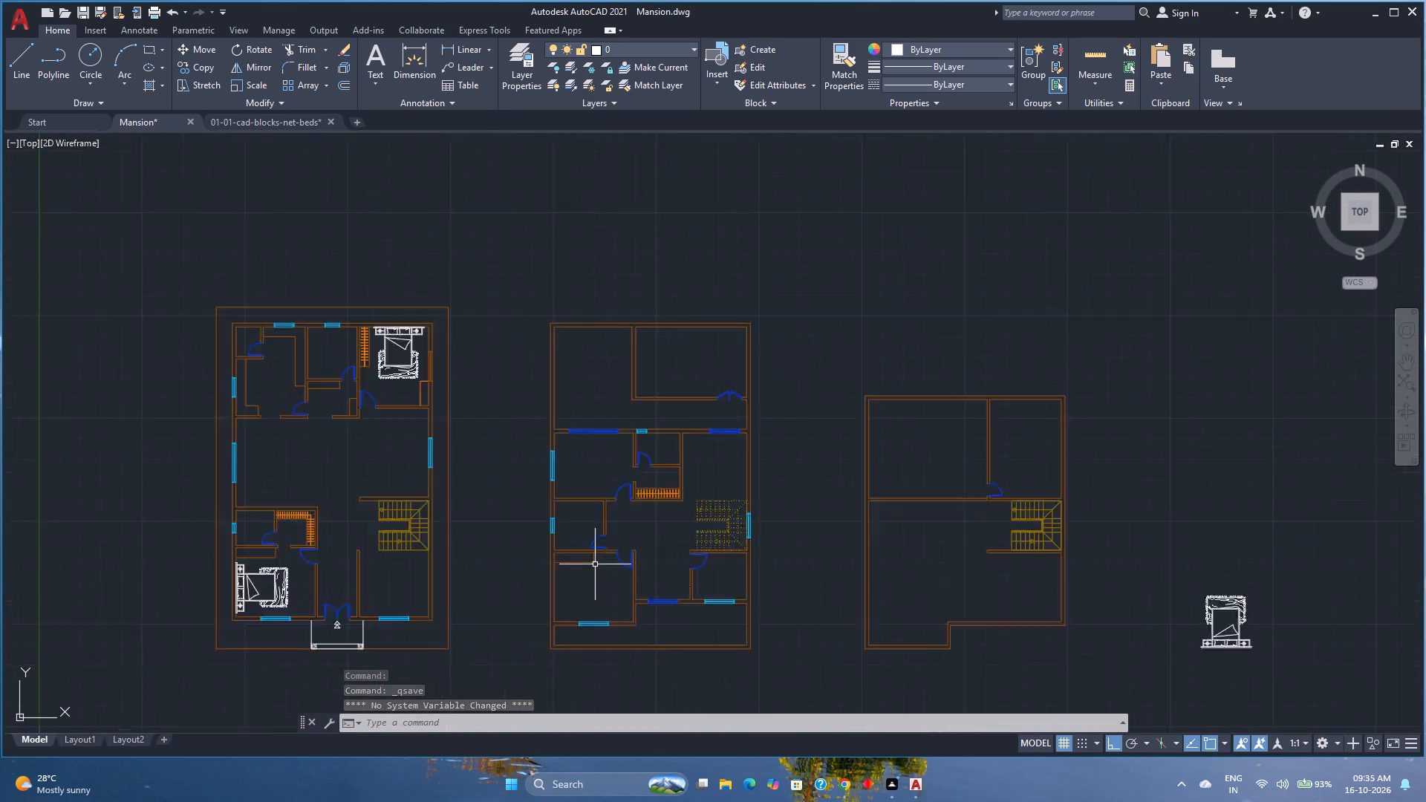
pyautogui.scroll(1, 595, 564)
pyautogui.moveTo(595, 564); pyautogui.dragTo(611, 559, button='middle')
pyautogui.moveTo(567, 556); pyautogui.dragTo(864, 532, button='middle')
pyautogui.middleClick(868, 531)
pyautogui.scroll(-2, 758, 531)
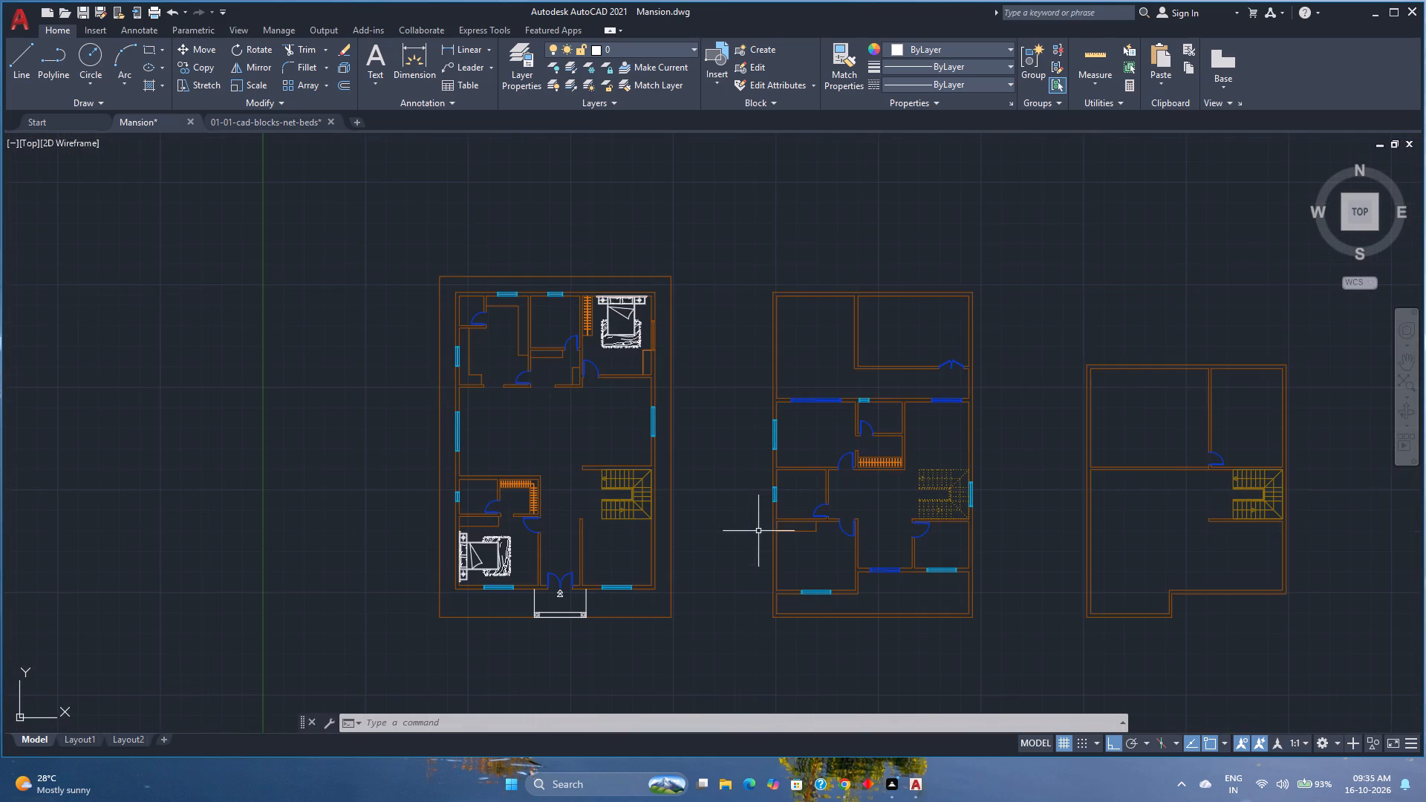
pyautogui.scroll(2, 876, 457)
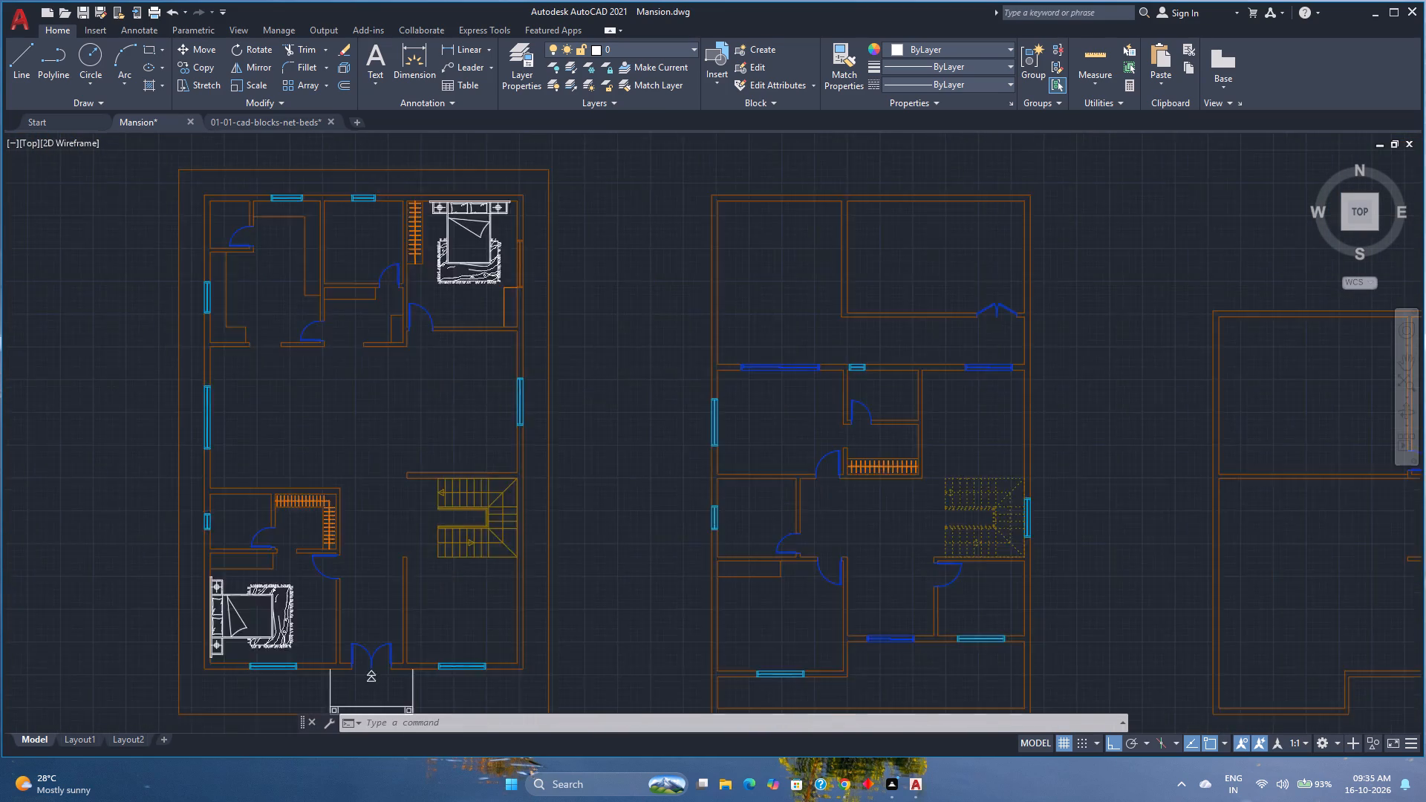
pyautogui.scroll(3, 969, 476)
pyautogui.scroll(-4, 969, 476)
# Copy the closet's eleven easternmost hangers and both rail lines, and paste them just south of the middle plan's southwest bedroom wardrobe.
pyautogui.scroll(5, 960, 477)
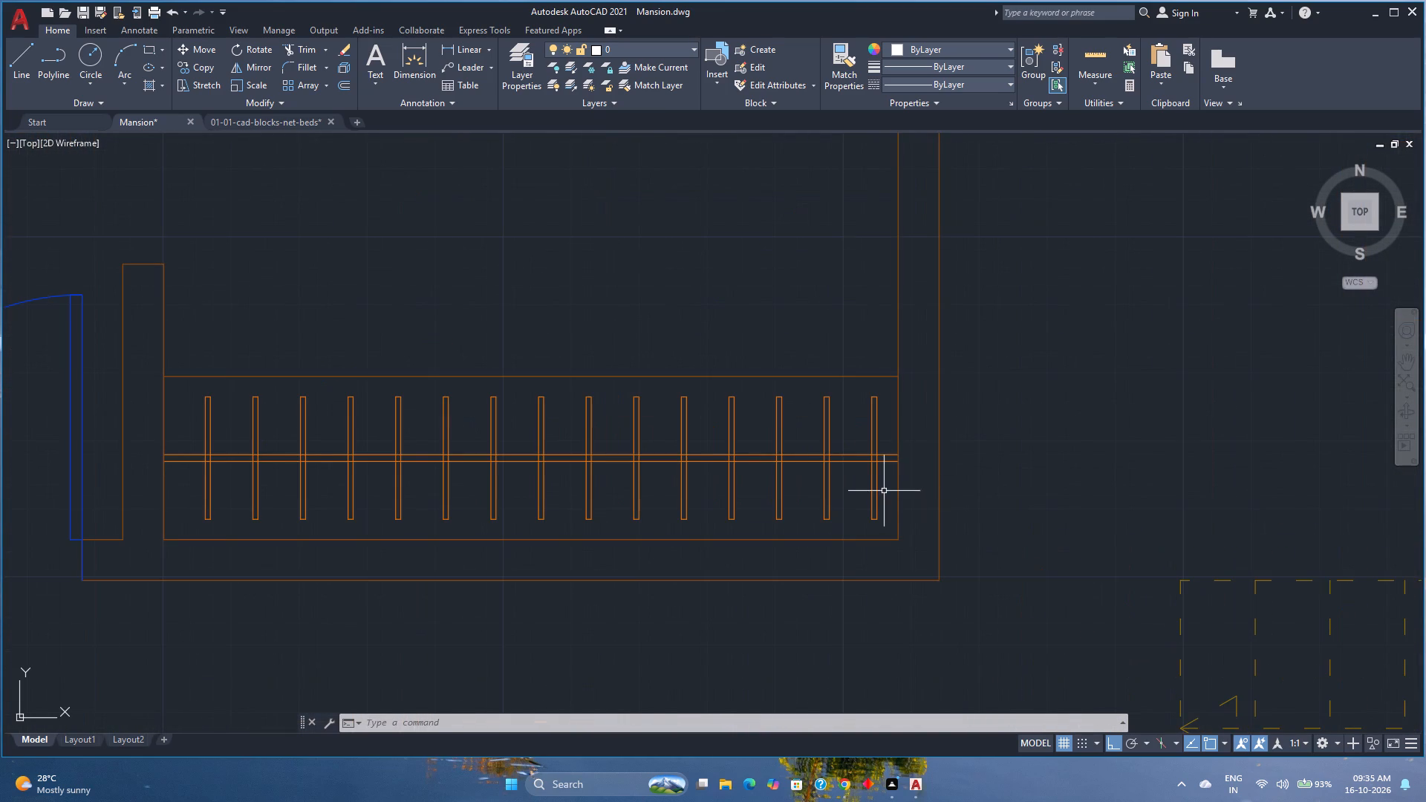
pyautogui.click(883, 492)
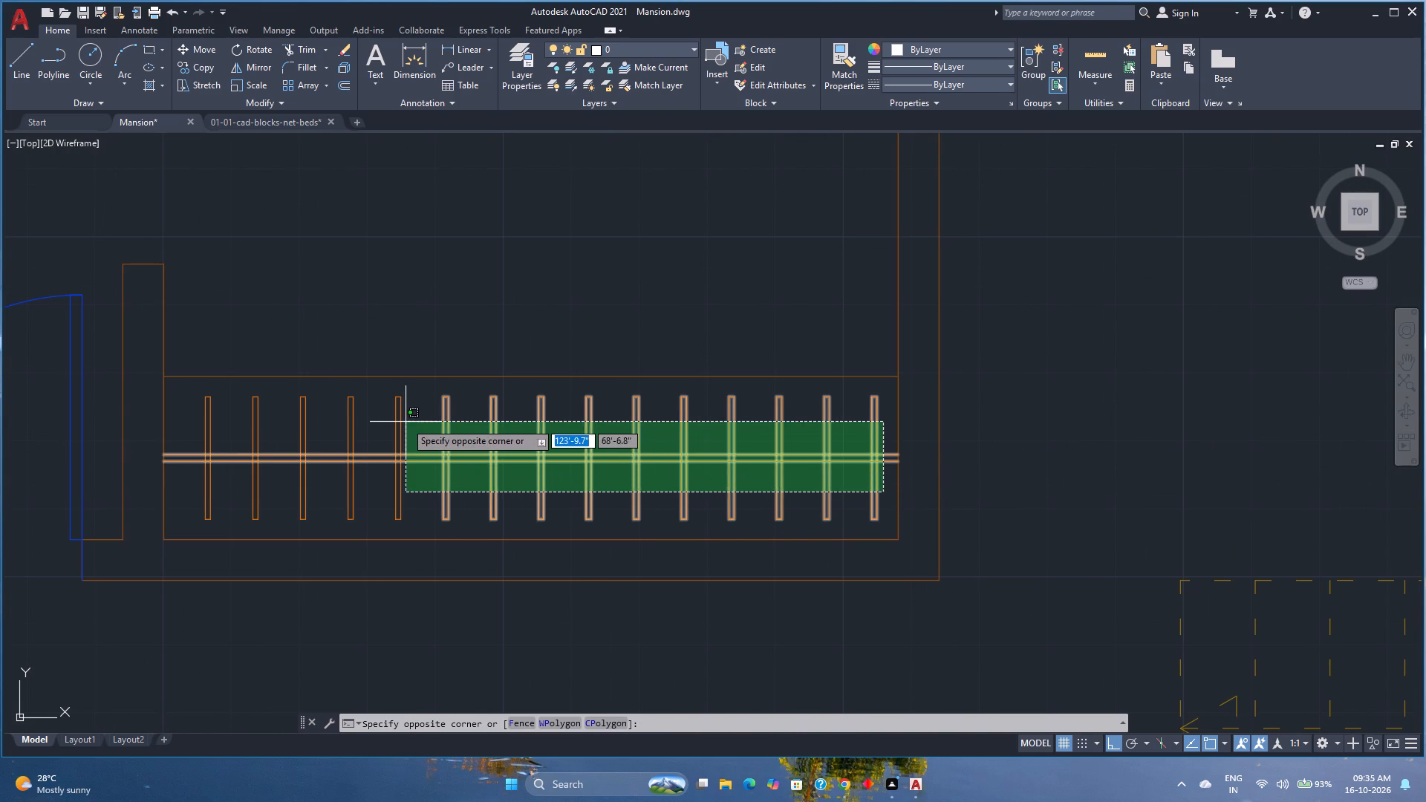
pyautogui.scroll(-2, 404, 422)
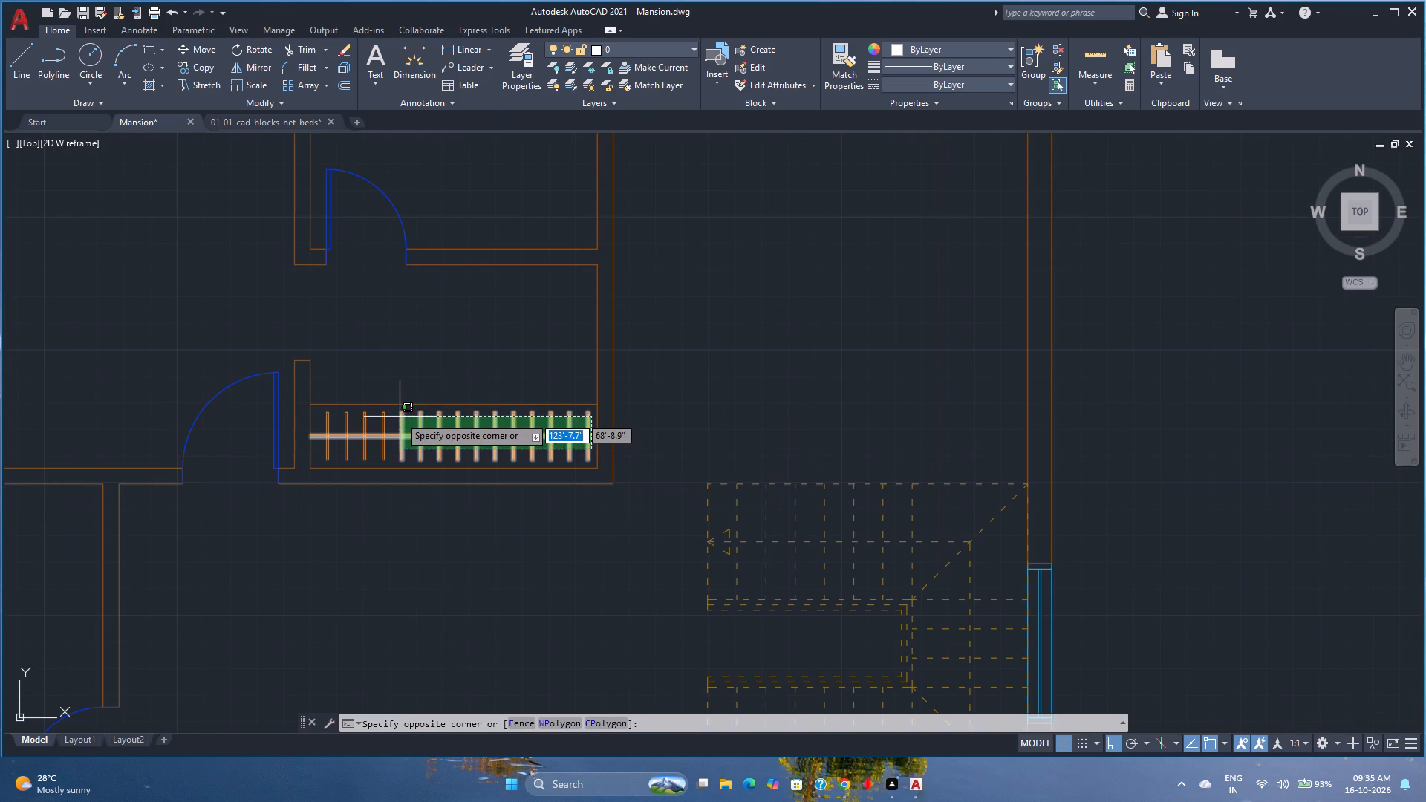
pyautogui.click(397, 416)
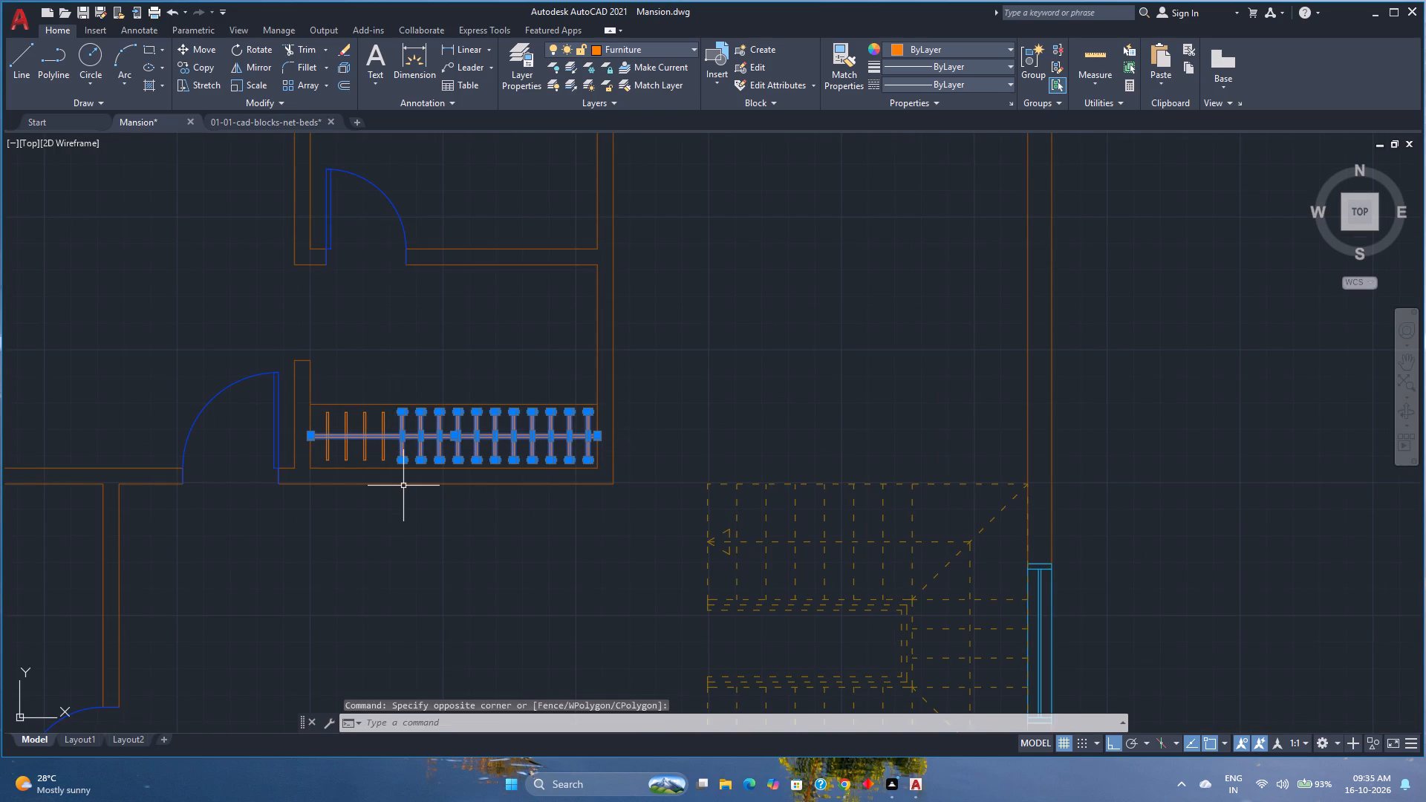
pyautogui.hotkey('ctrl', 'c')
pyautogui.scroll(-4, 405, 486)
pyautogui.moveTo(419, 488); pyautogui.dragTo(489, 451, button='middle')
pyautogui.moveTo(489, 451); pyautogui.dragTo(510, 439, button='middle')
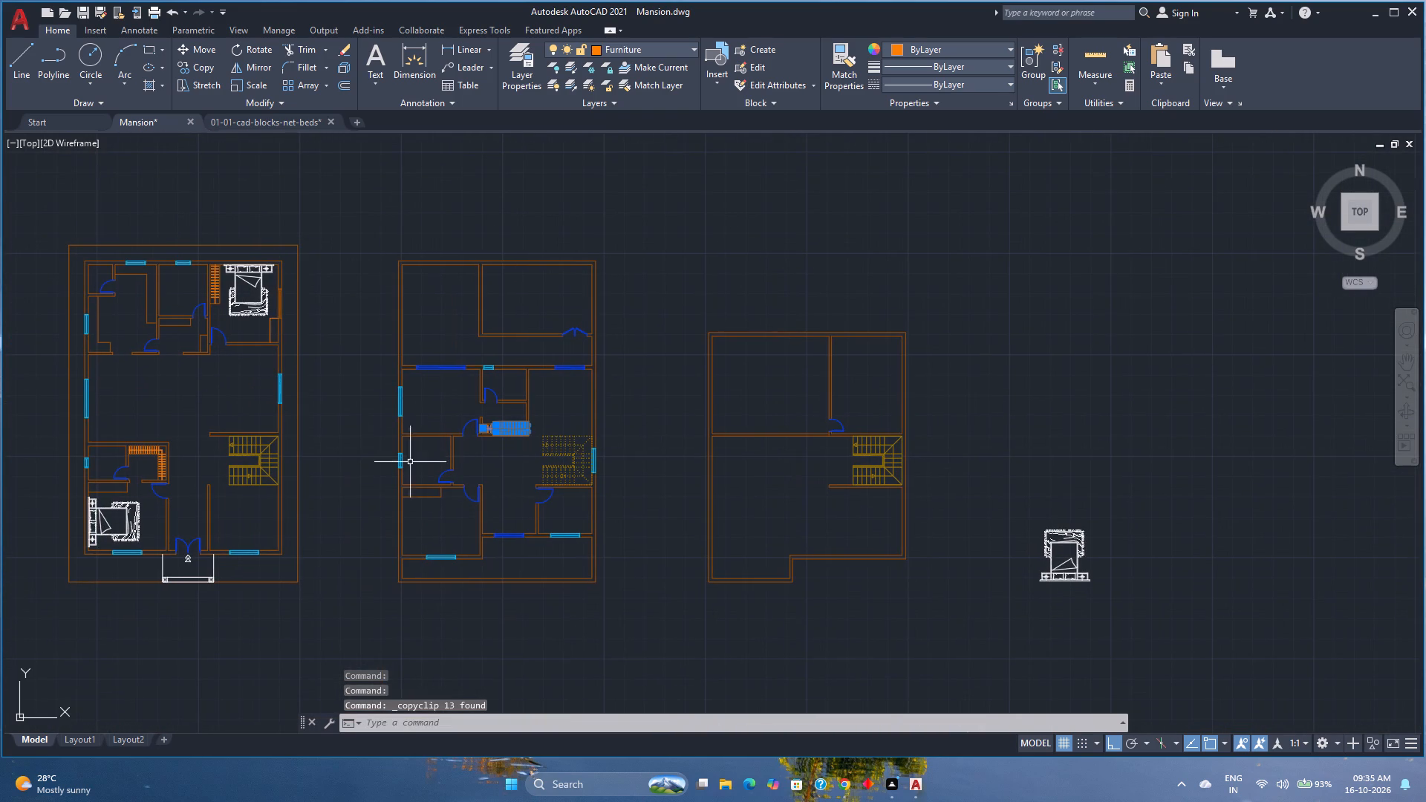
pyautogui.scroll(1, 423, 506)
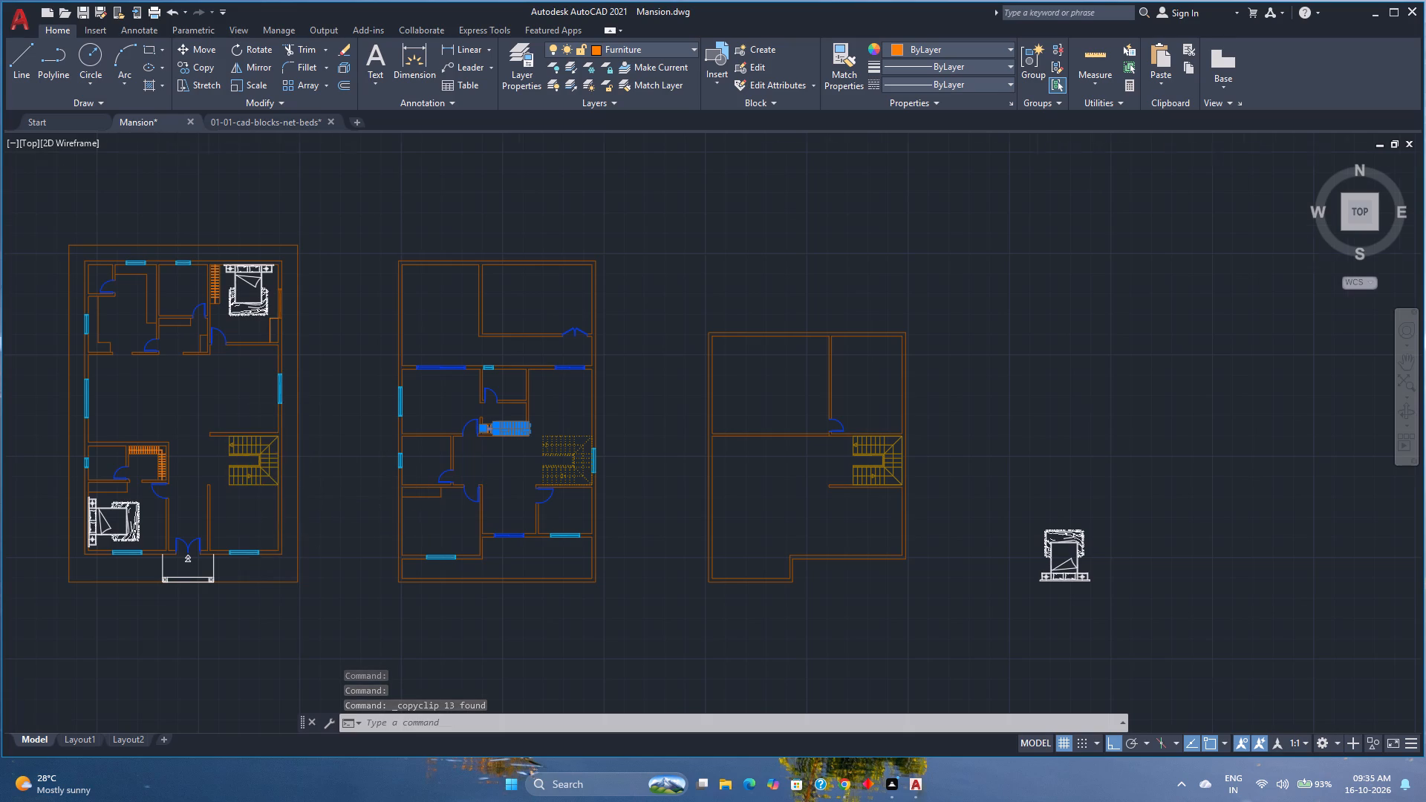
pyautogui.scroll(2, 424, 506)
pyautogui.hotkey('ctrl', 'v')
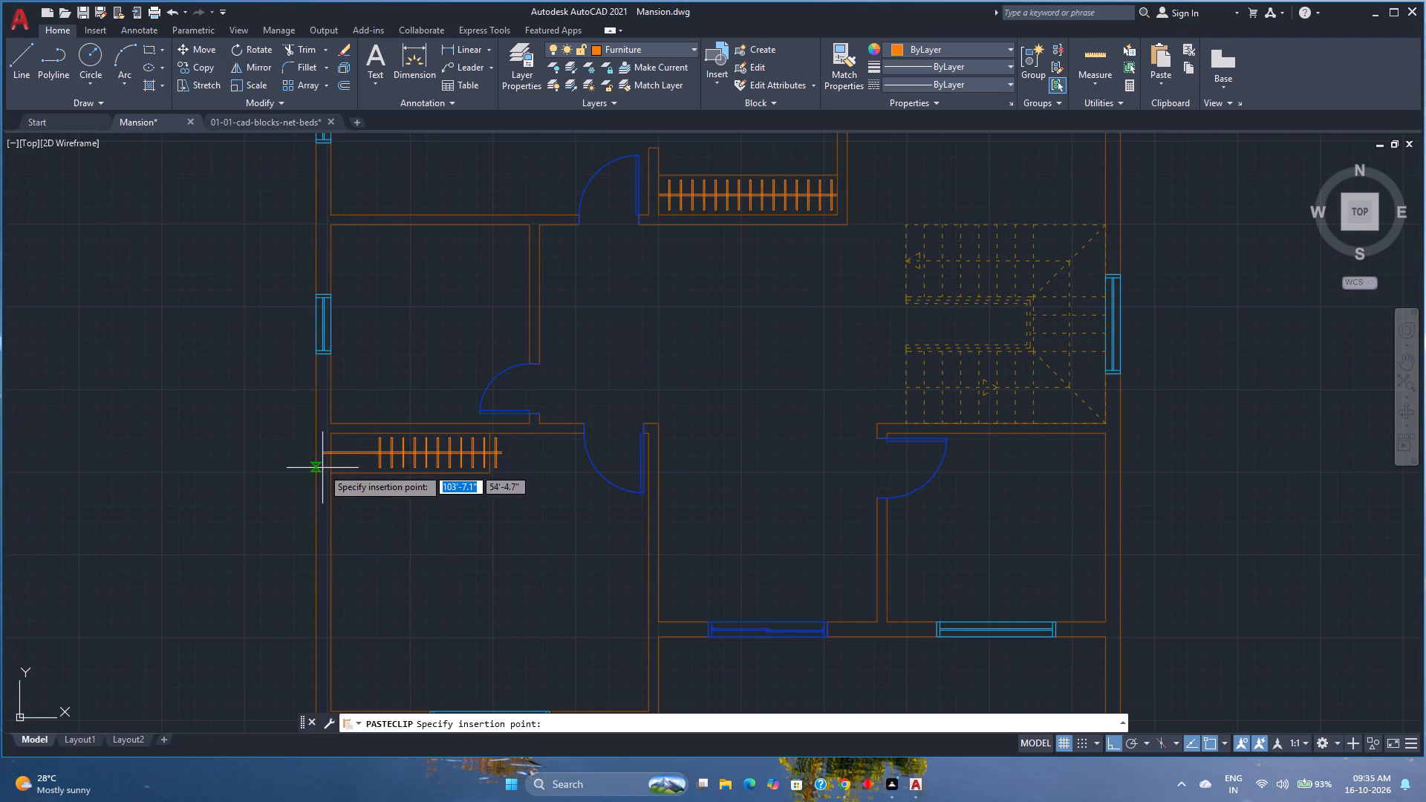
pyautogui.scroll(2, 311, 469)
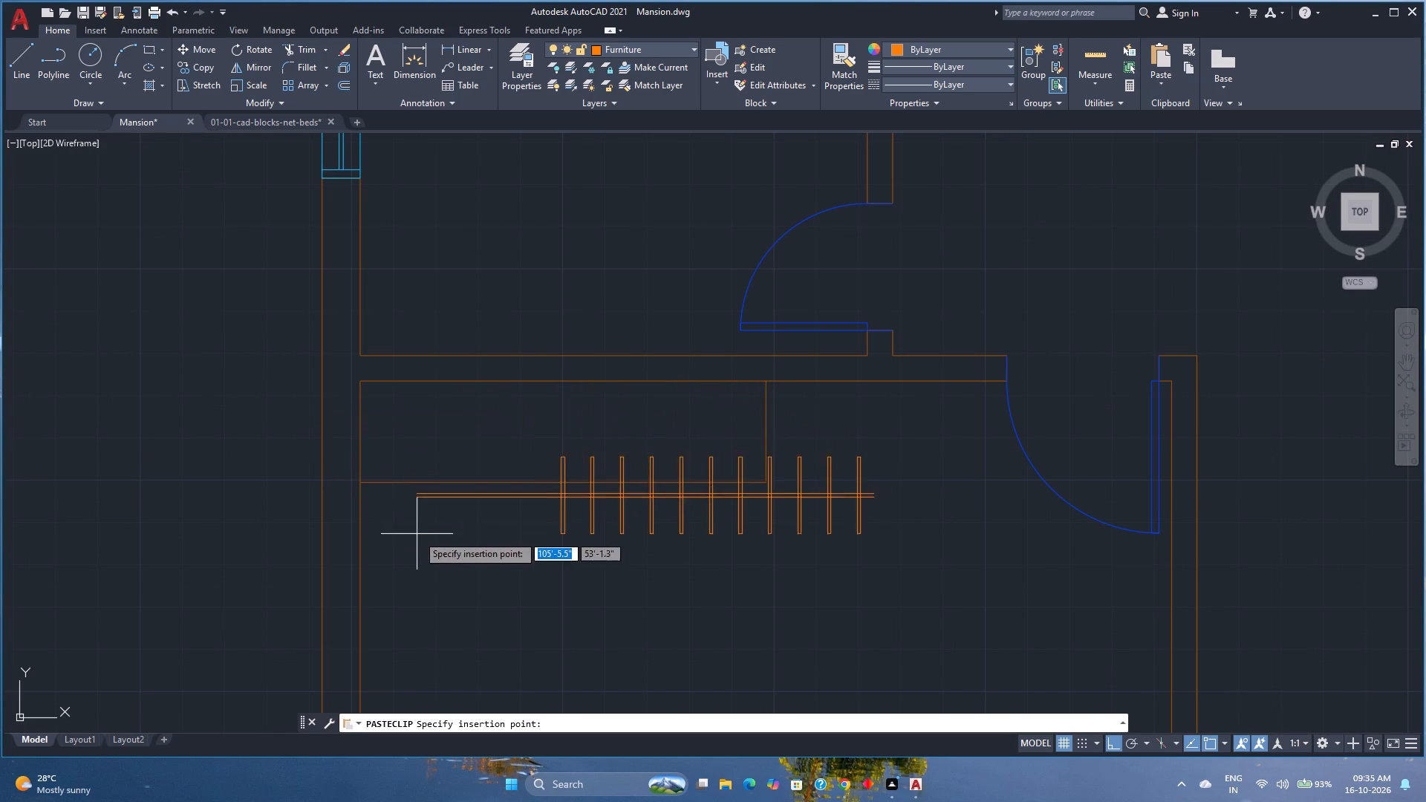
pyautogui.click(408, 589)
# Move the pasted hangers and rails by the midpoint between their east rail ends to the middle of the wardrobe's east side.
pyautogui.click(985, 639)
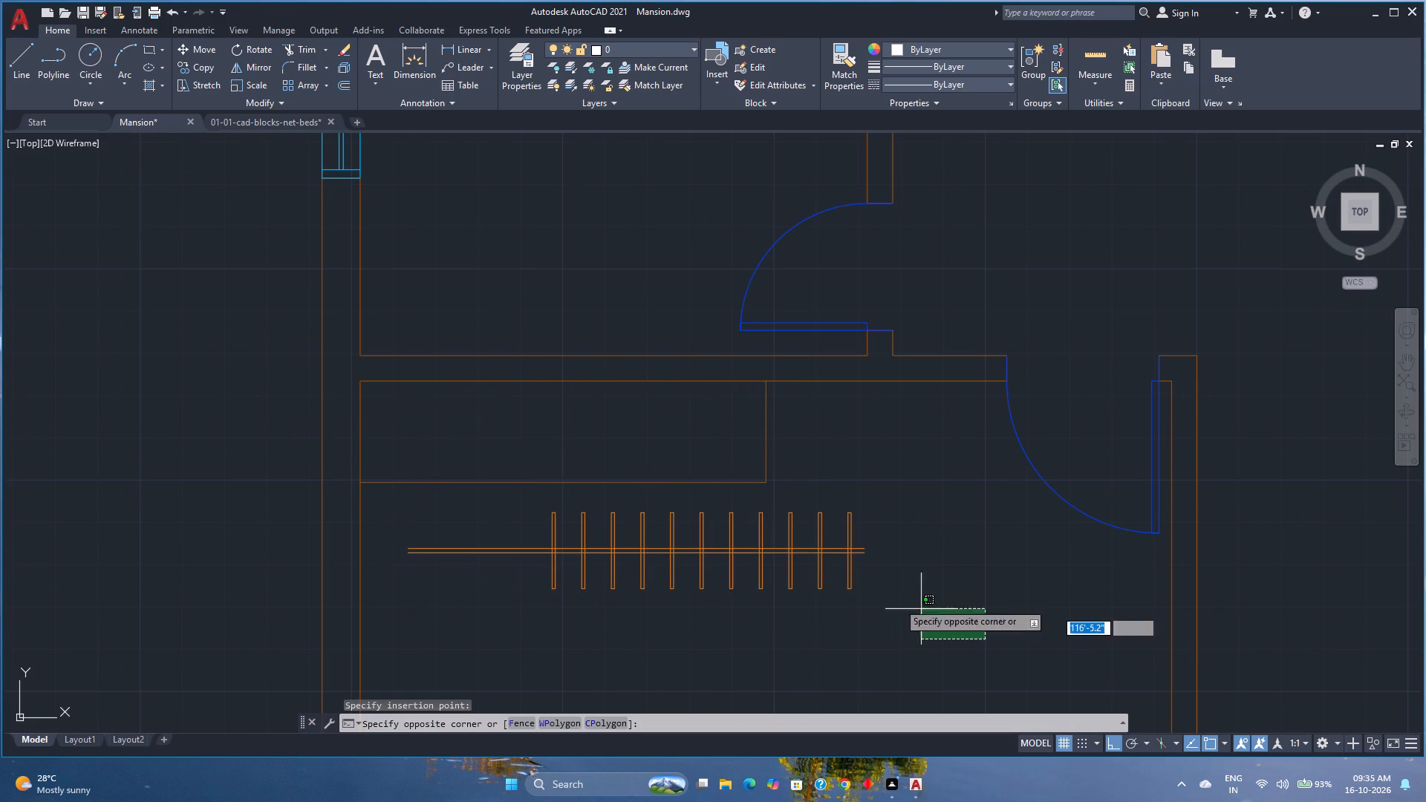
pyautogui.click(403, 508)
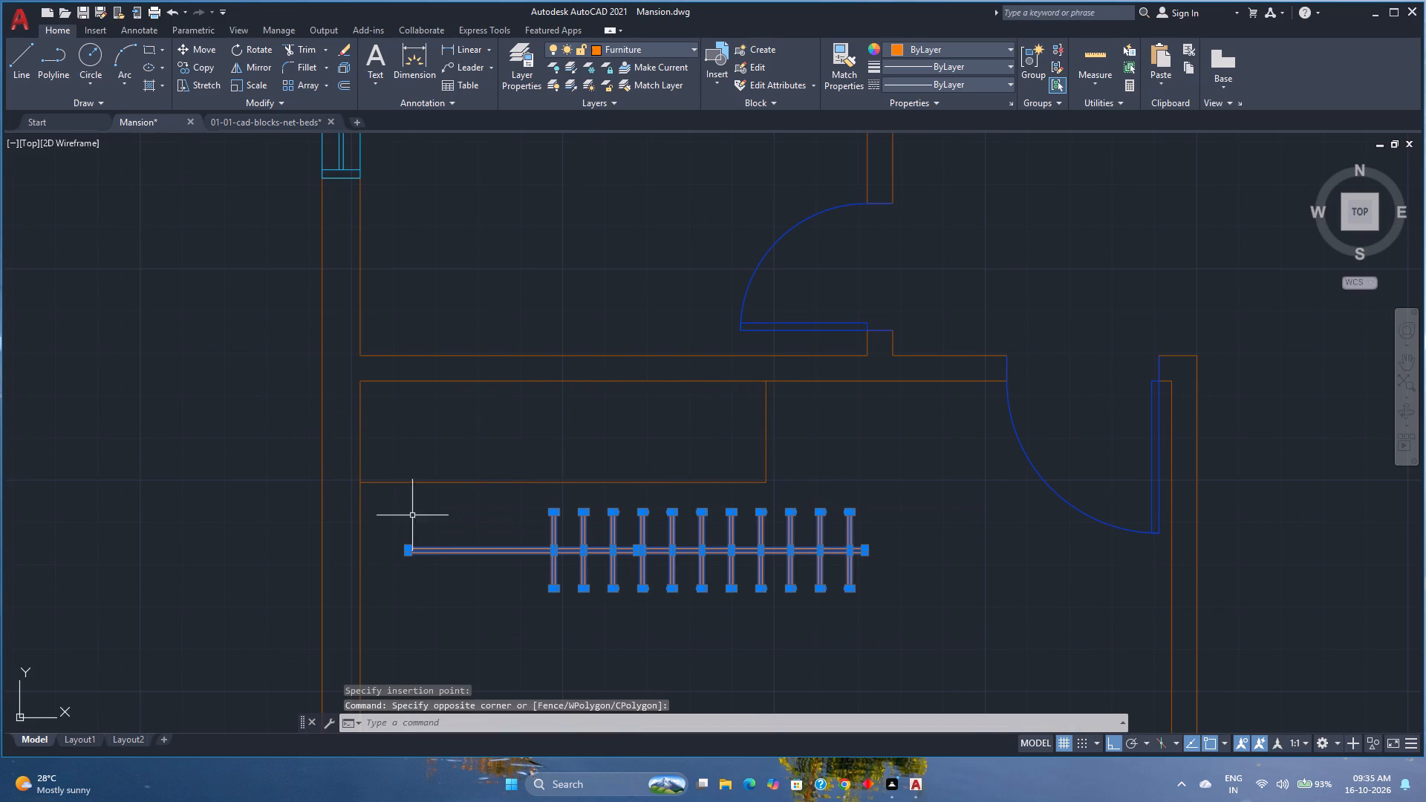
pyautogui.press('m')
pyautogui.press('Return')
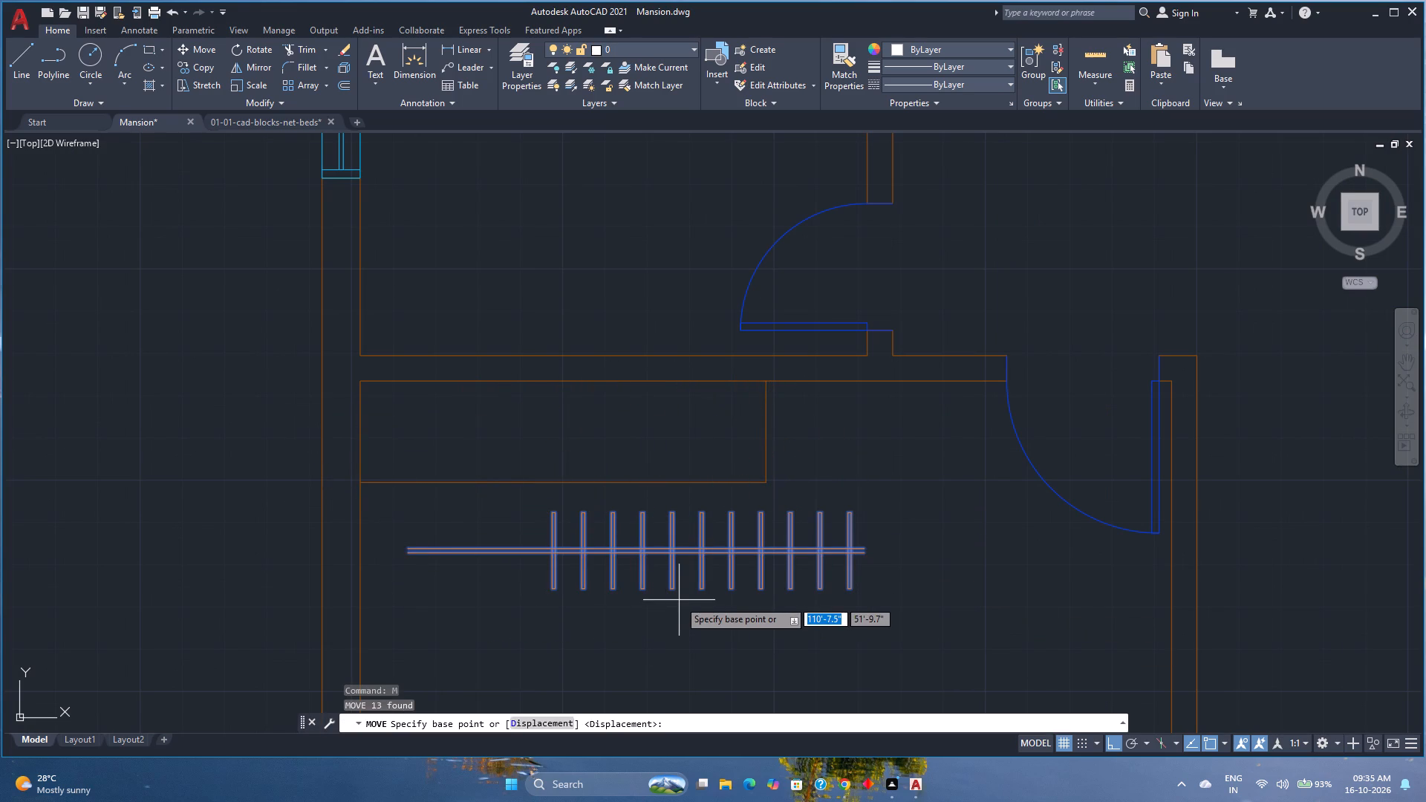
pyautogui.write('m2')
pyautogui.press('p')
pyautogui.press('Return')
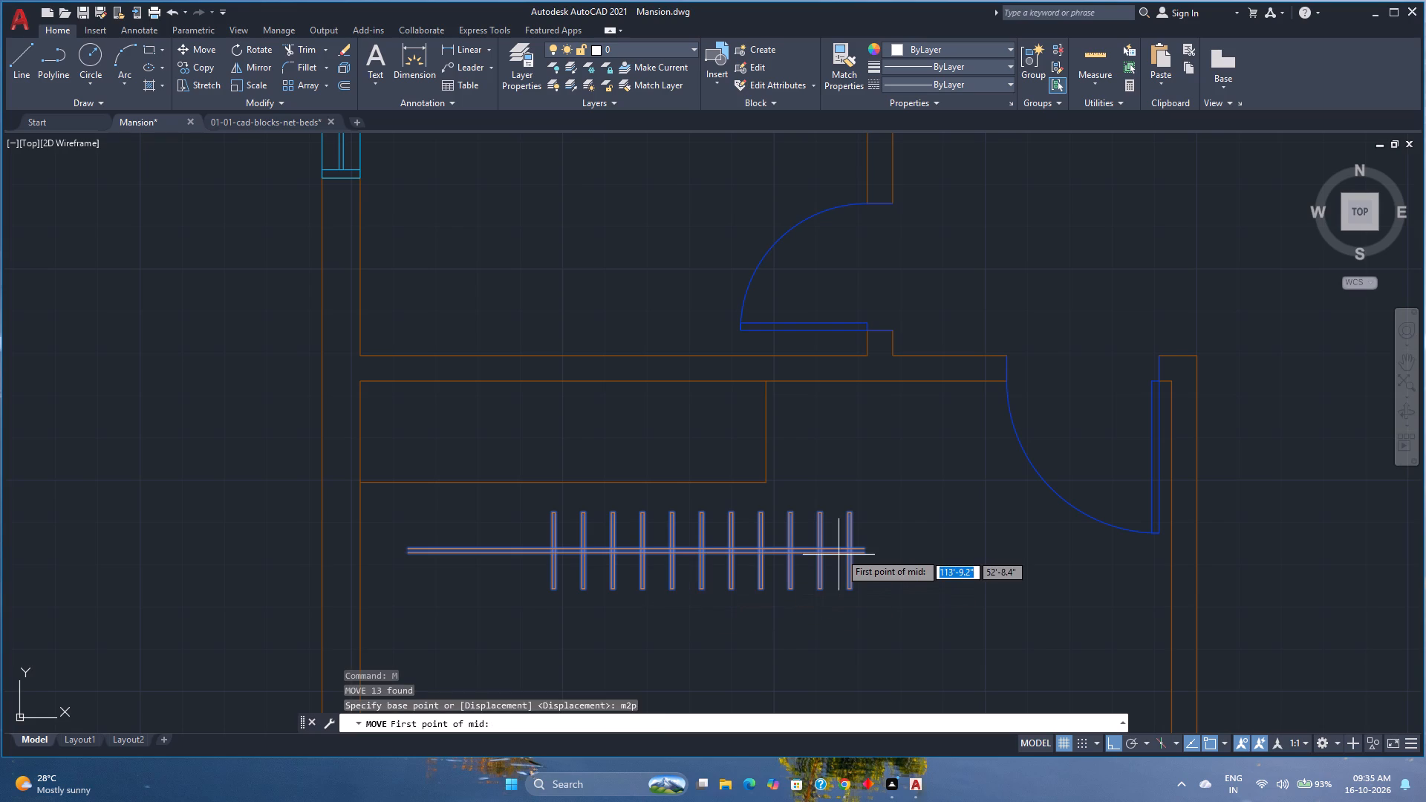
pyautogui.scroll(5, 846, 549)
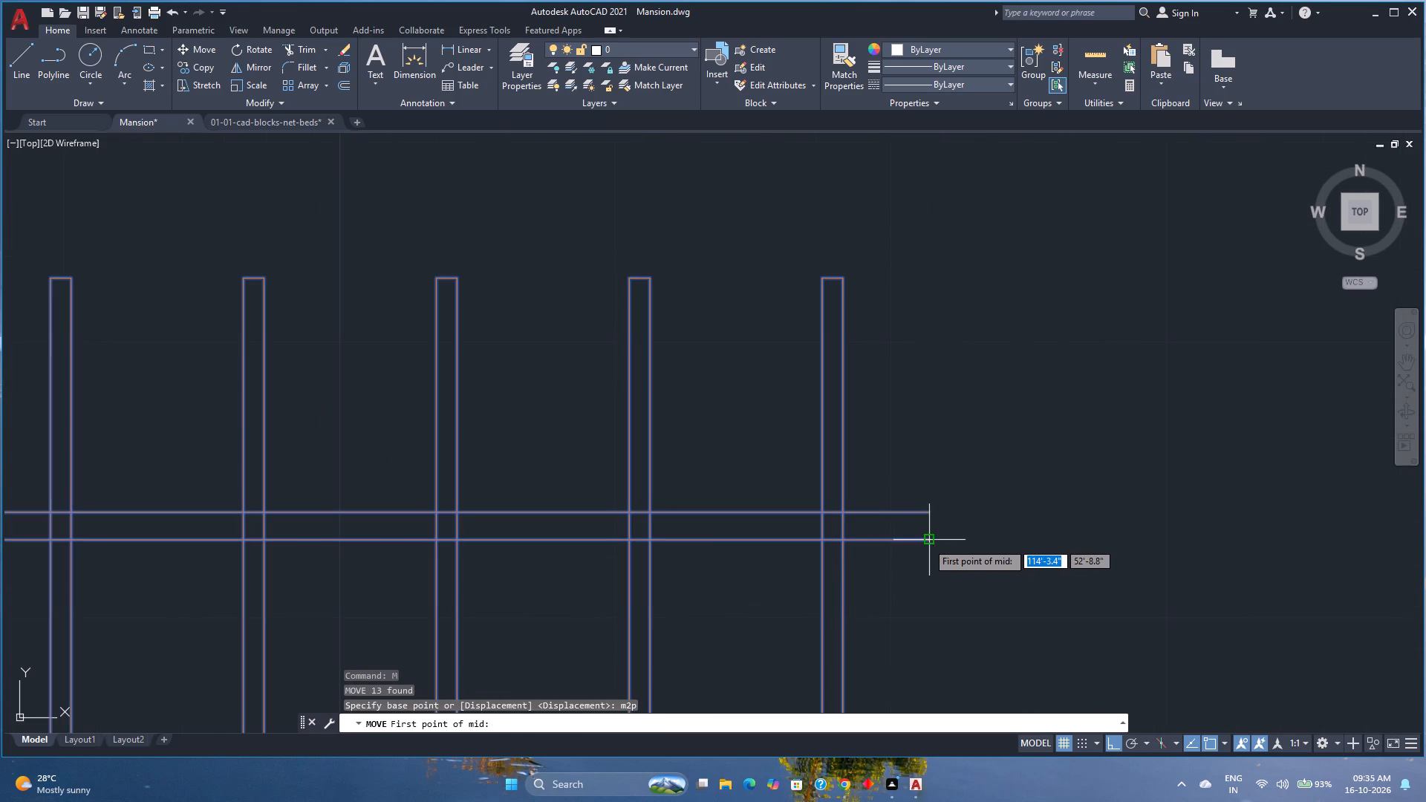
pyautogui.click(927, 542)
pyautogui.click(927, 515)
pyautogui.scroll(-3, 766, 460)
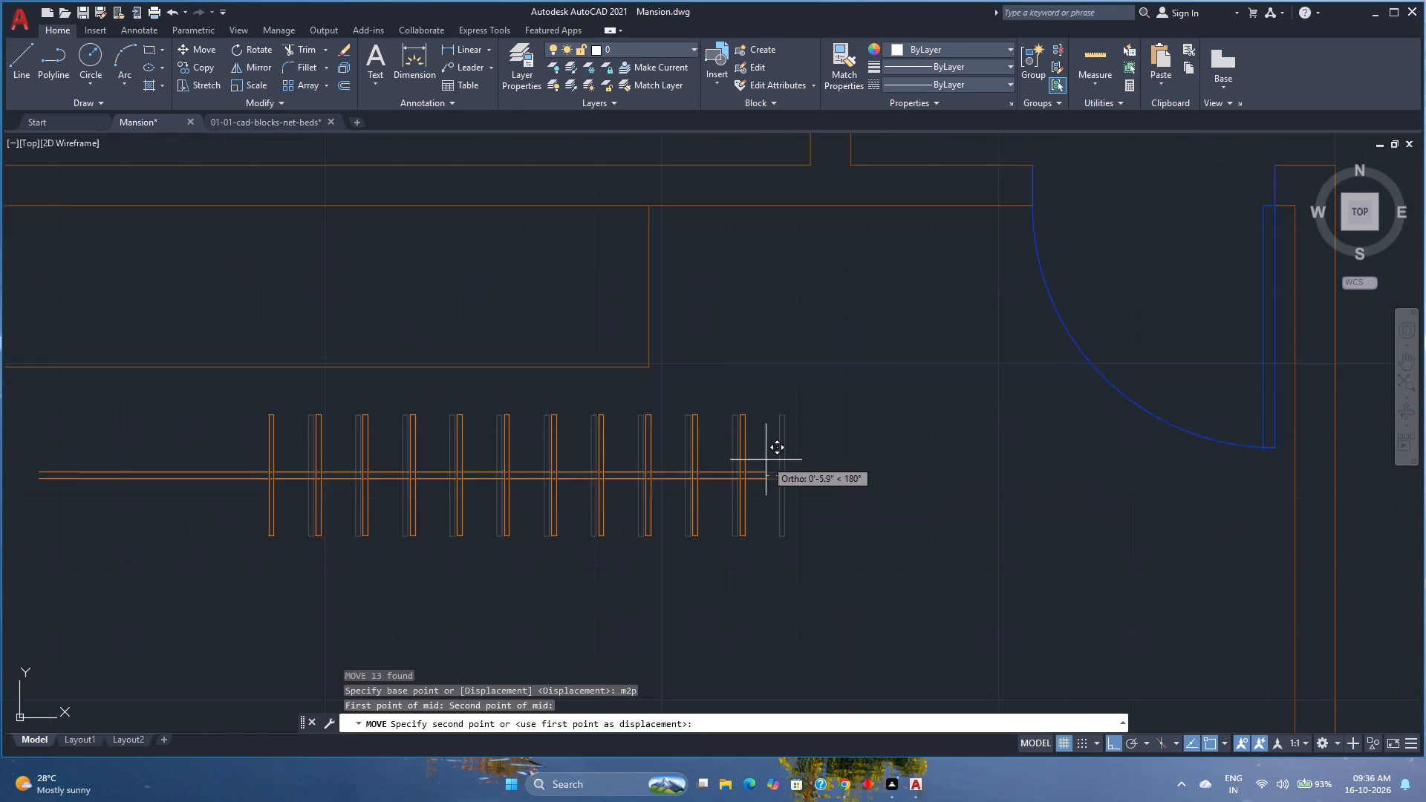
pyautogui.scroll(-2, 766, 460)
pyautogui.write('m2p')
pyautogui.press('Return')
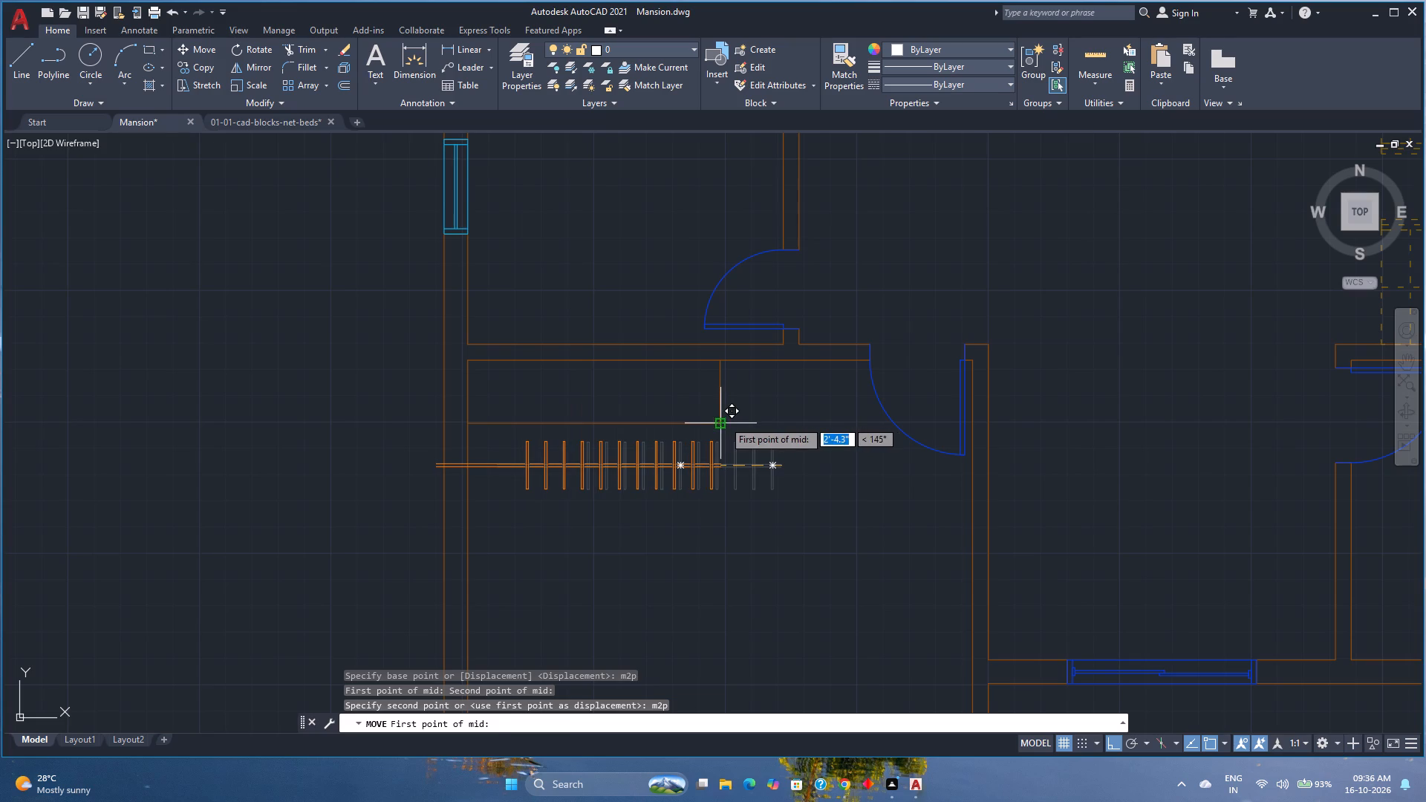
pyautogui.click(723, 420)
pyautogui.click(715, 356)
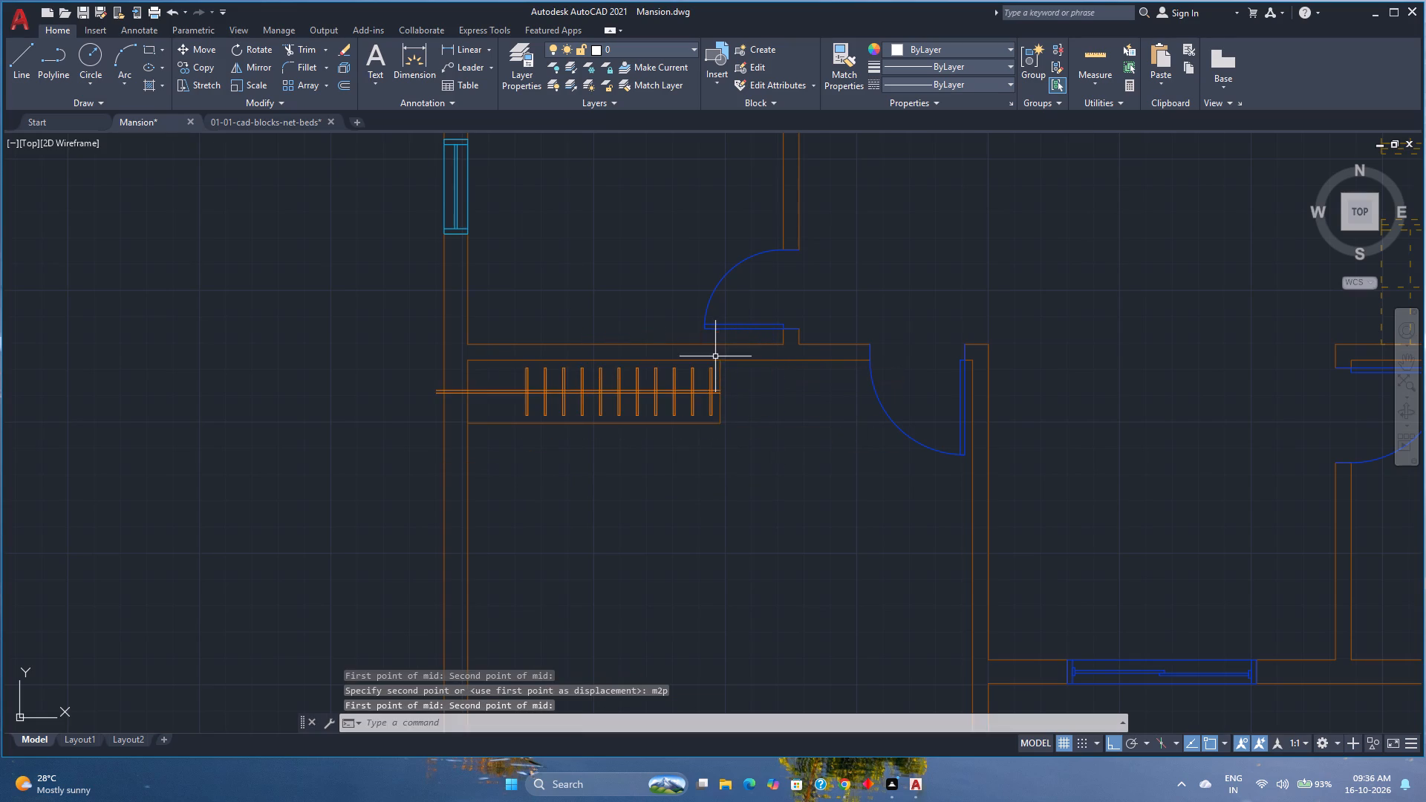
# Trim away the portions of both rail lines crossing the thickness of the wall west of the wardrobe.
pyautogui.scroll(3, 498, 399)
pyautogui.moveTo(498, 399); pyautogui.dragTo(501, 399, button='middle')
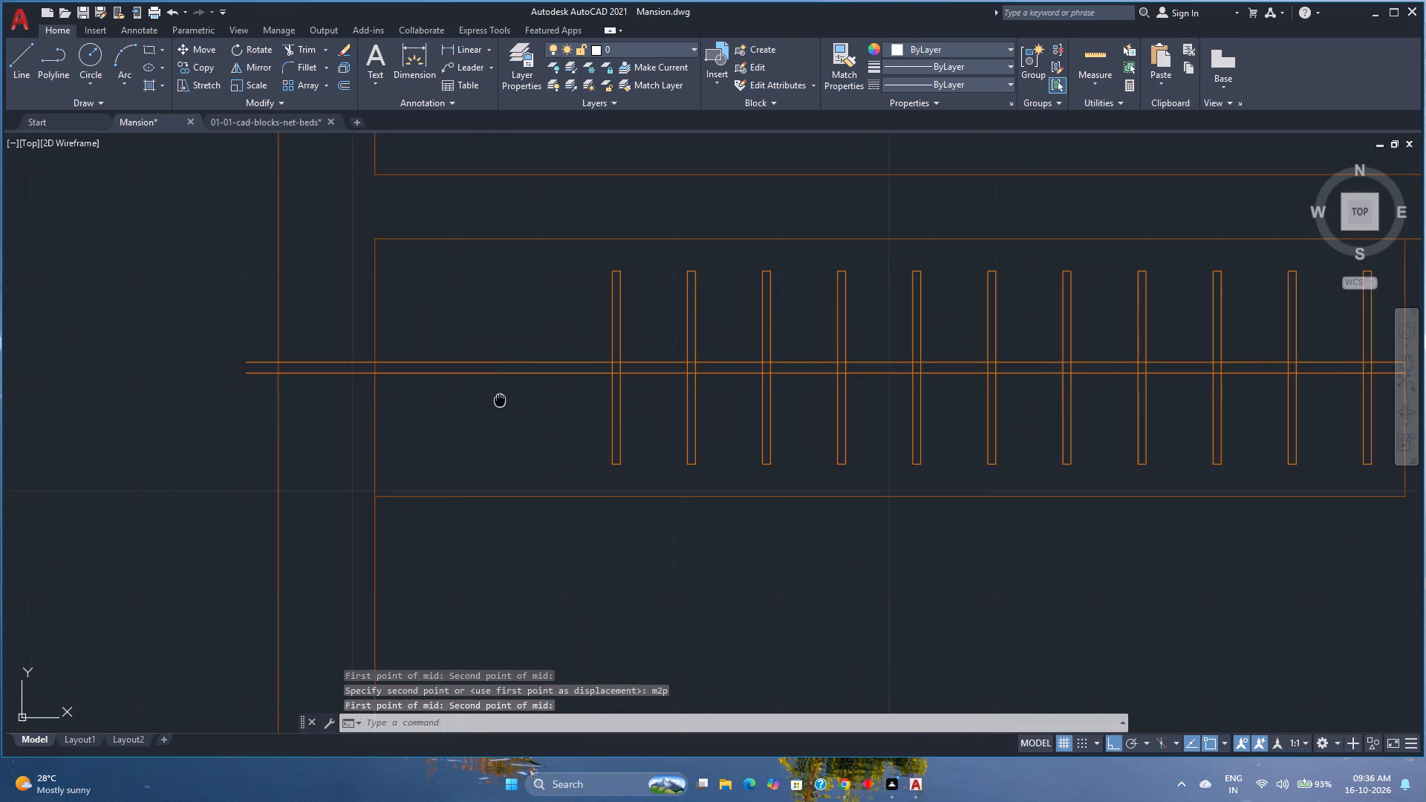
pyautogui.moveTo(501, 399); pyautogui.dragTo(554, 457, button='middle')
pyautogui.write('tr')
pyautogui.press('Return')
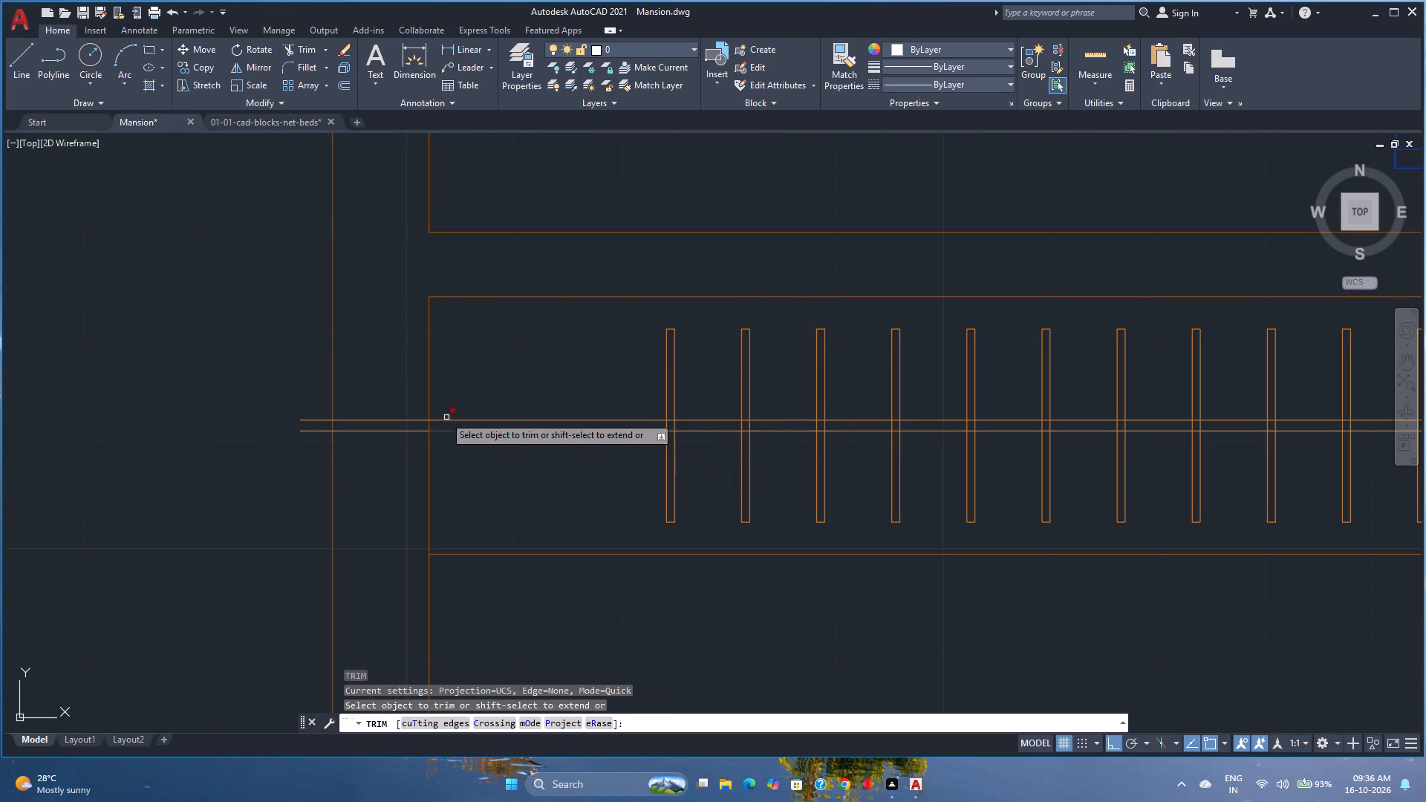
pyautogui.click(402, 388)
pyautogui.moveTo(391, 449); pyautogui.dragTo(392, 457)
pyautogui.press('space')
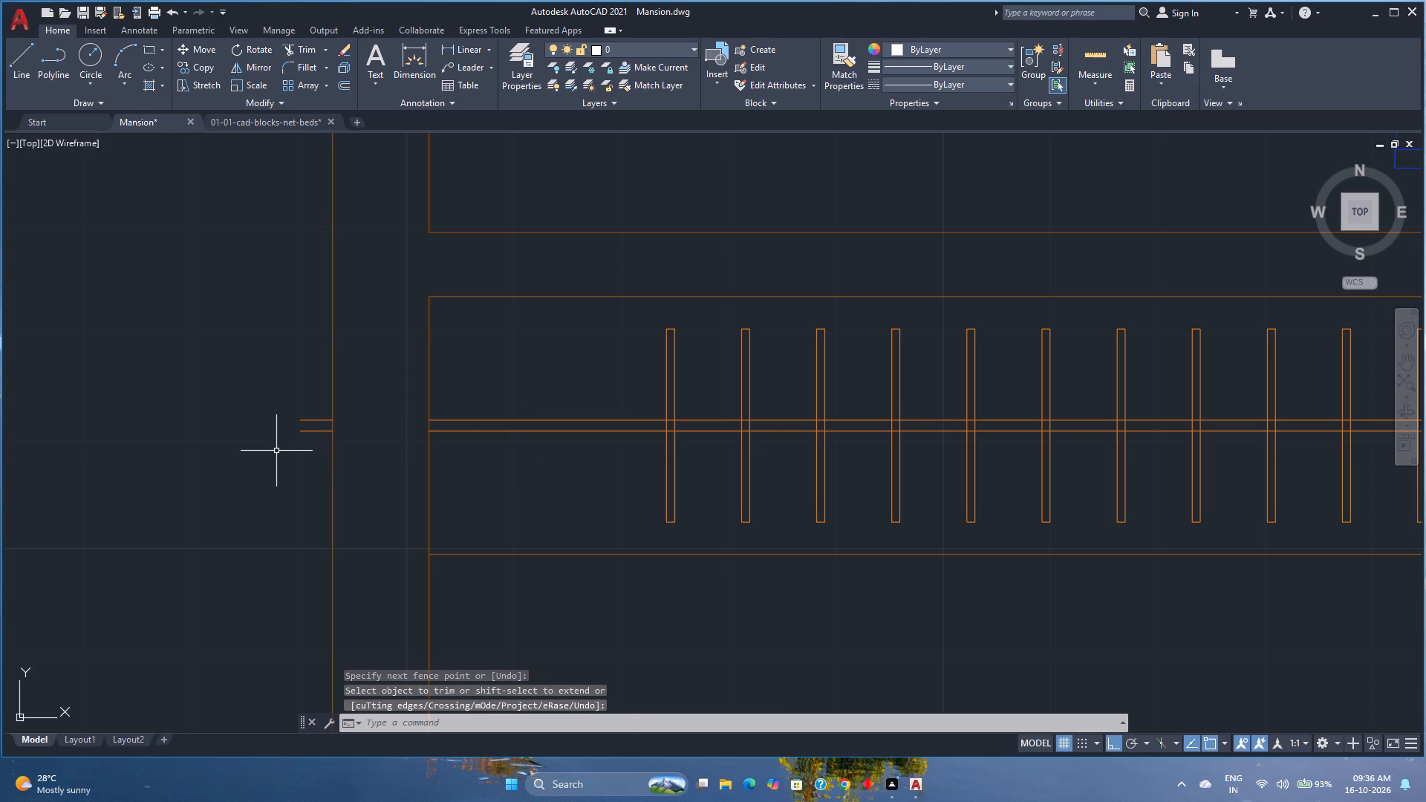
# Delete the two short leftover rail stubs west of the middle plan's outer west wall.
pyautogui.click(311, 454)
pyautogui.click(287, 410)
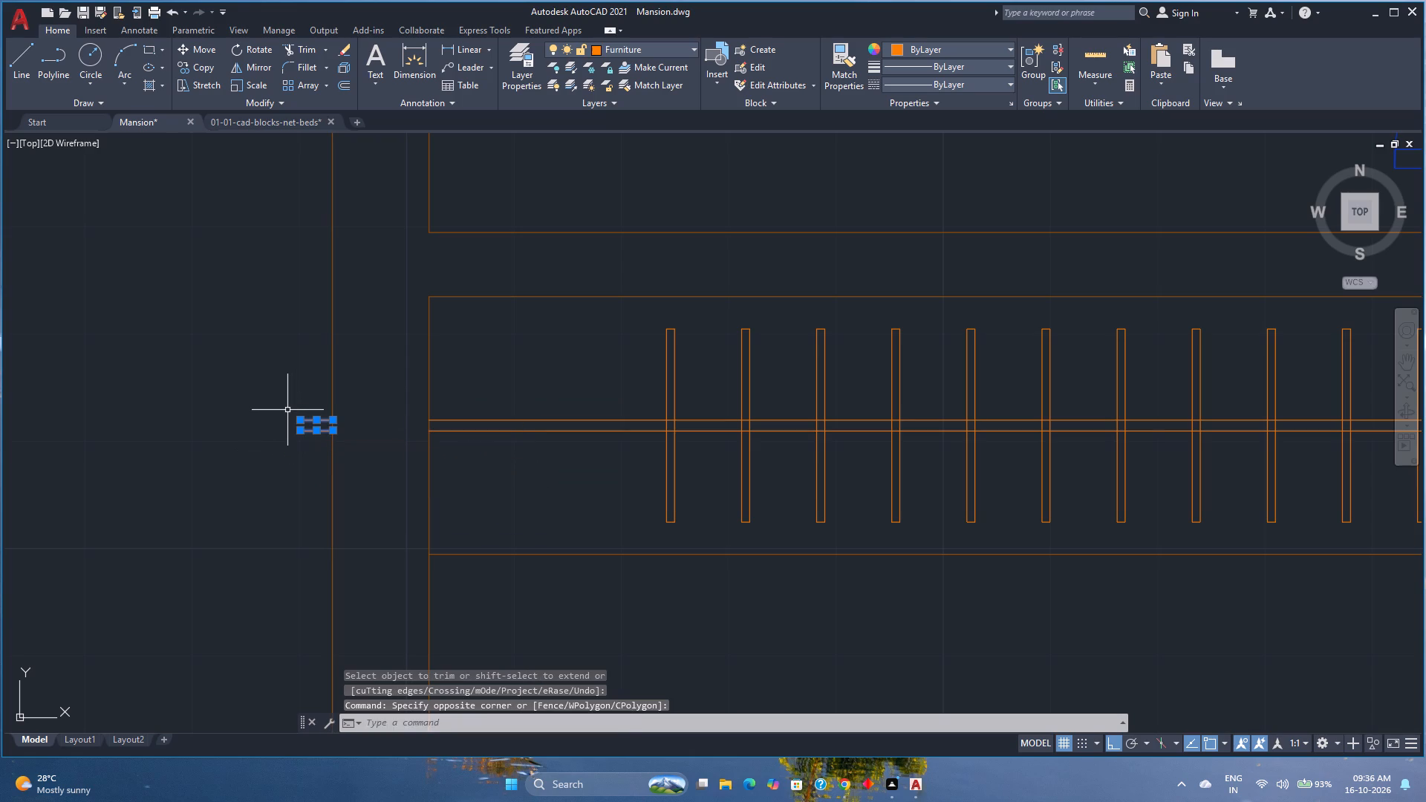
pyautogui.press('Delete')
# Copy the wardrobe's three westernmost hangers westward, from the fourth hanger's lower corner to the first hanger's matching corner.
pyautogui.click(842, 540)
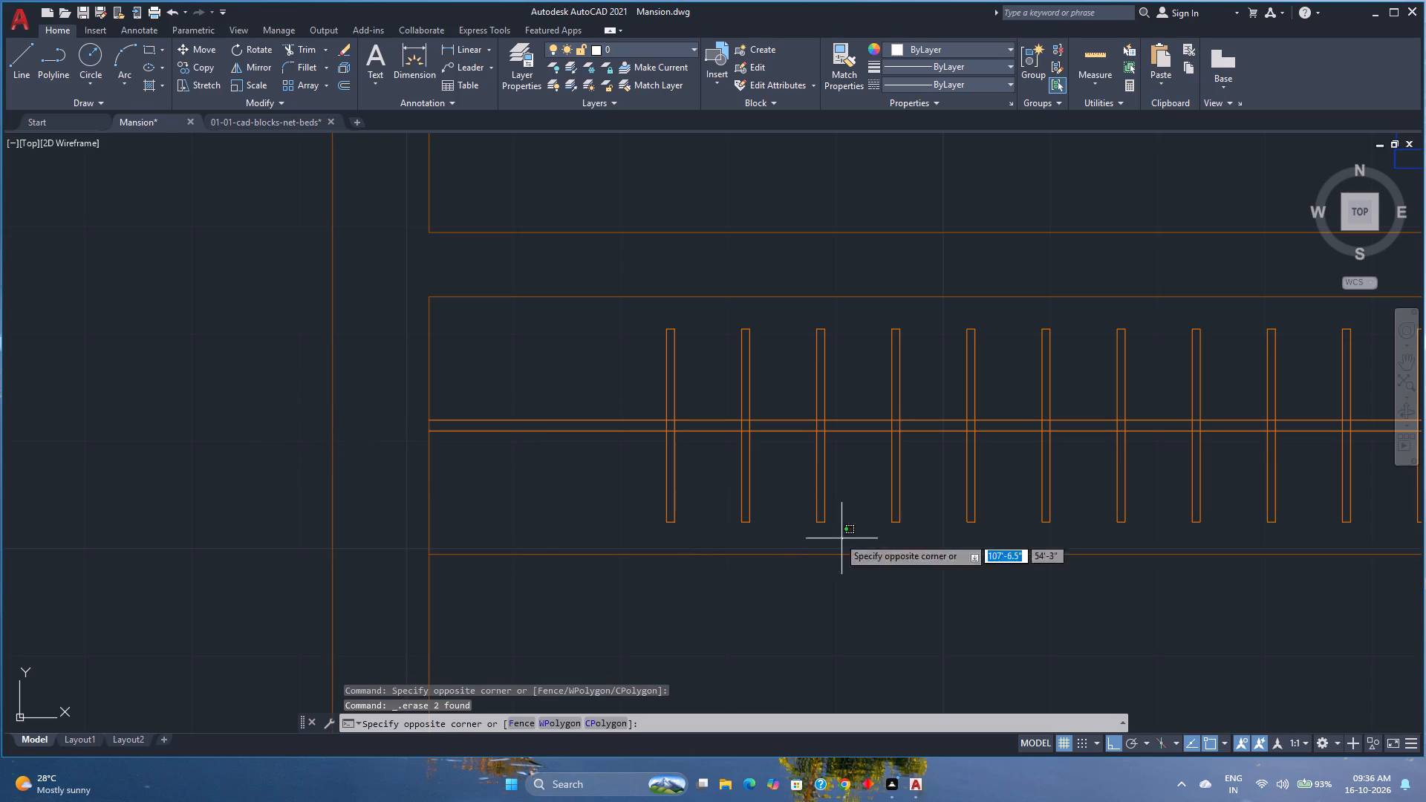
pyautogui.click(645, 476)
pyautogui.click(197, 65)
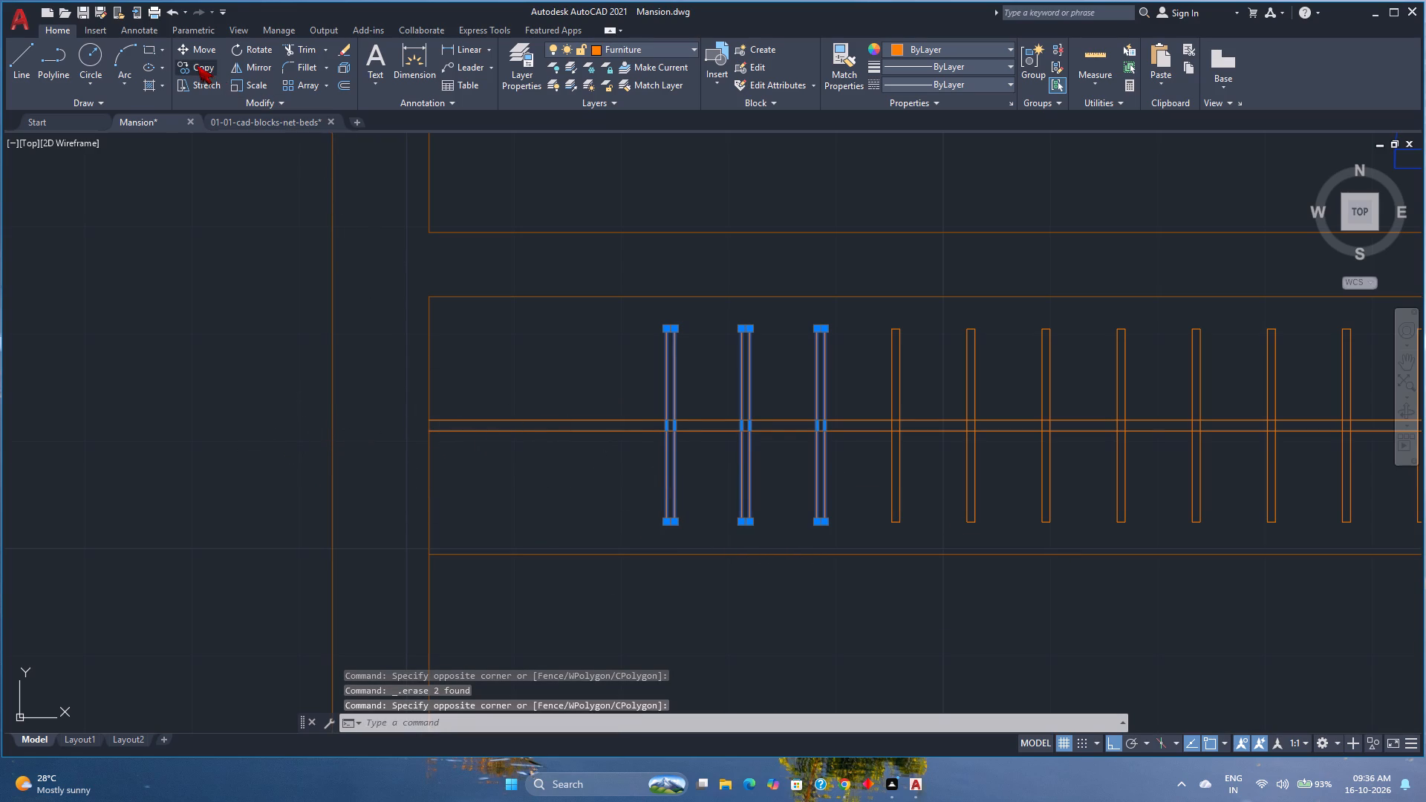
pyautogui.click(890, 521)
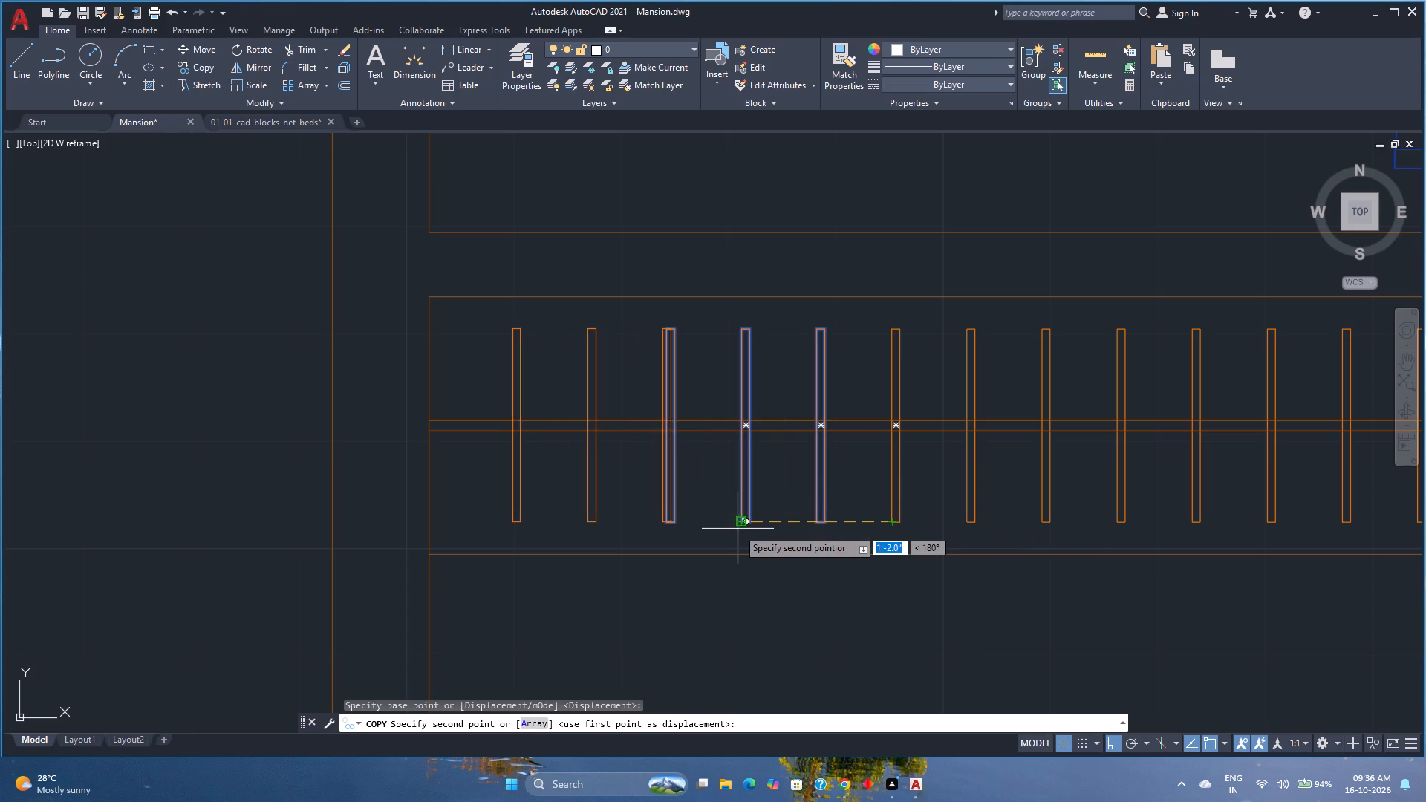
pyautogui.scroll(1, 663, 522)
pyautogui.click(663, 522)
pyautogui.press('Escape')
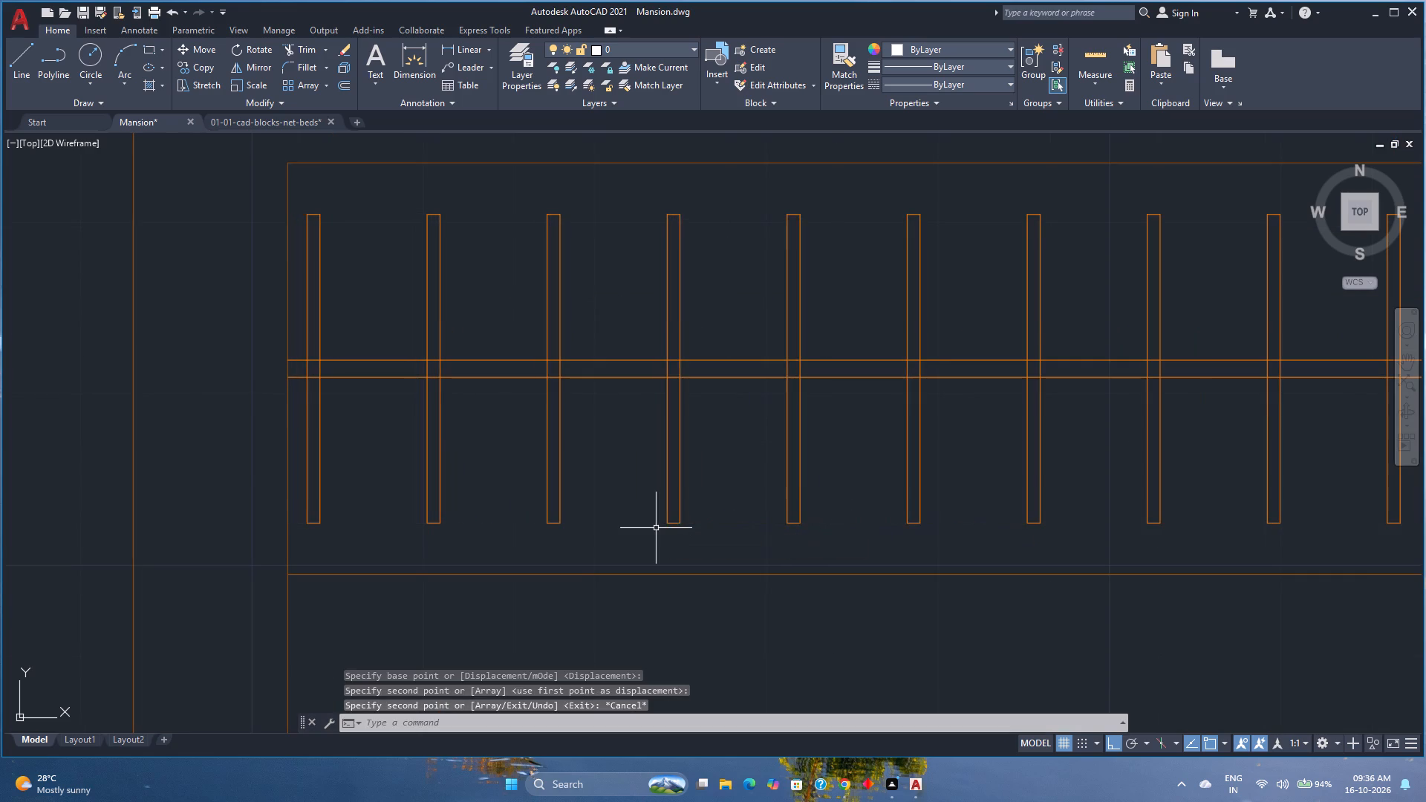
# Save the drawing.
pyautogui.scroll(-4, 656, 528)
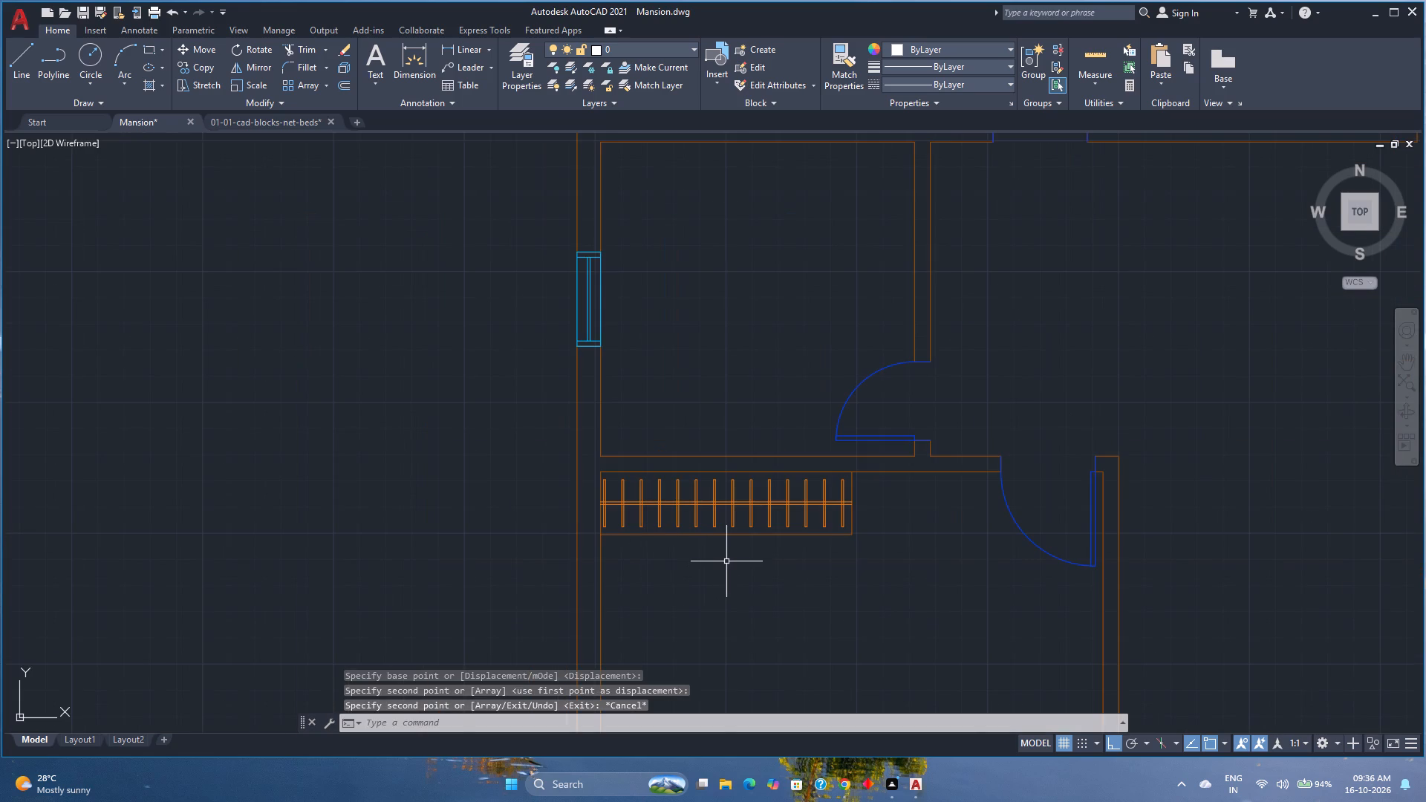
pyautogui.hotkey('ctrl', 's')
# Examine the three floor plans for bedrooms that still need furnishing.
pyautogui.scroll(-2, 728, 558)
pyautogui.moveTo(743, 569); pyautogui.dragTo(720, 553, button='middle')
pyautogui.middleClick(710, 547)
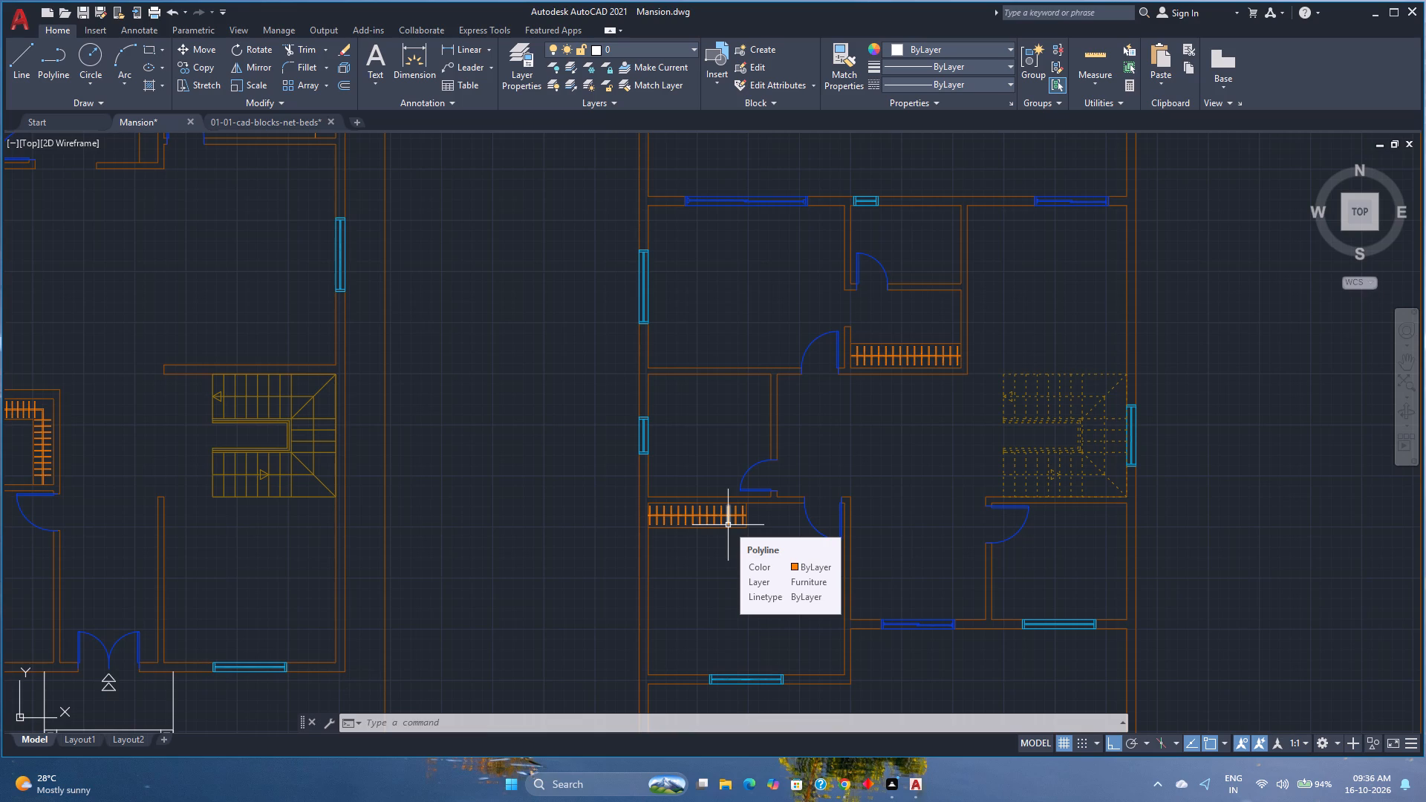
pyautogui.scroll(-3, 609, 410)
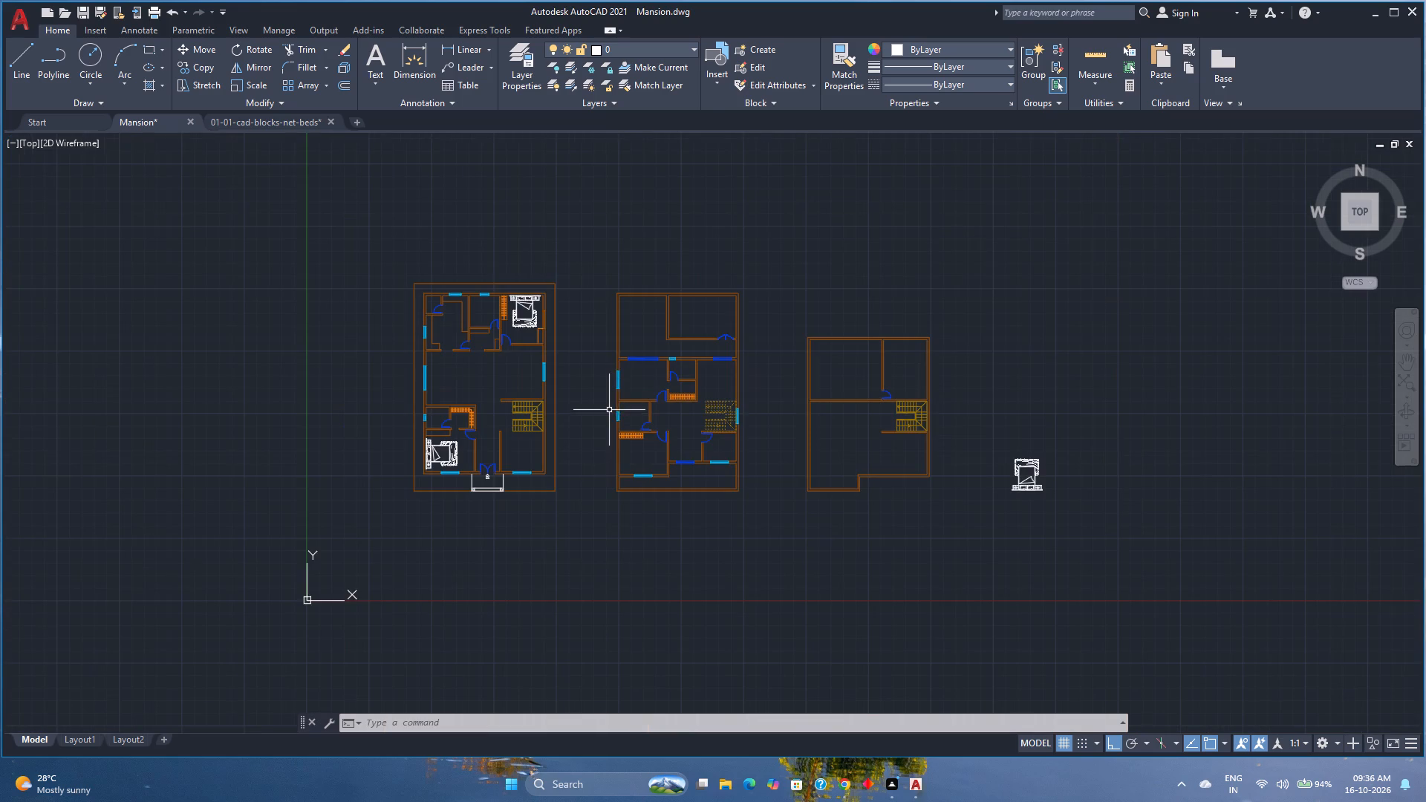
pyautogui.scroll(1, 609, 410)
pyautogui.moveTo(600, 417); pyautogui.dragTo(566, 437, button='middle')
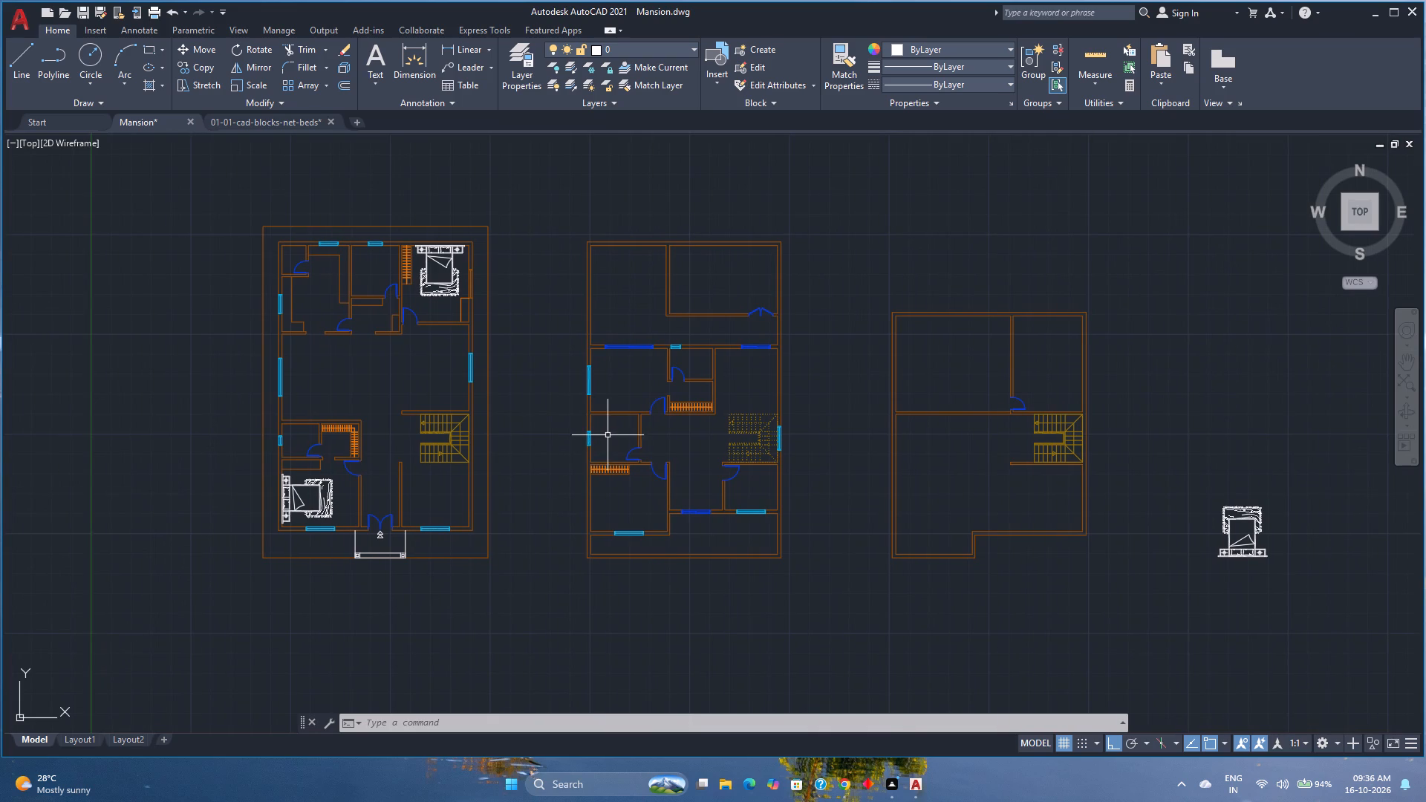
pyautogui.scroll(1, 611, 434)
pyautogui.scroll(-1, 611, 434)
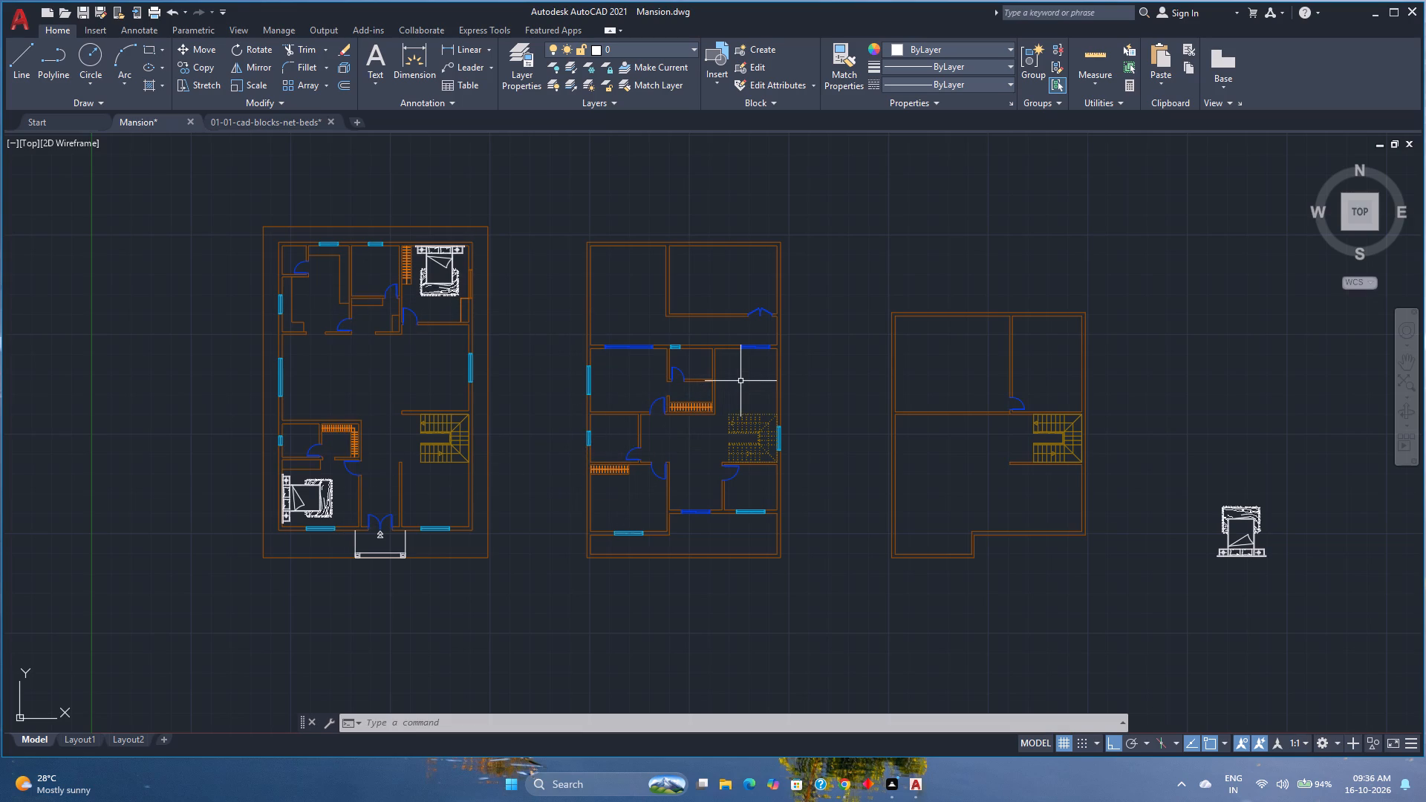
pyautogui.scroll(1, 741, 375)
pyautogui.scroll(-1, 741, 375)
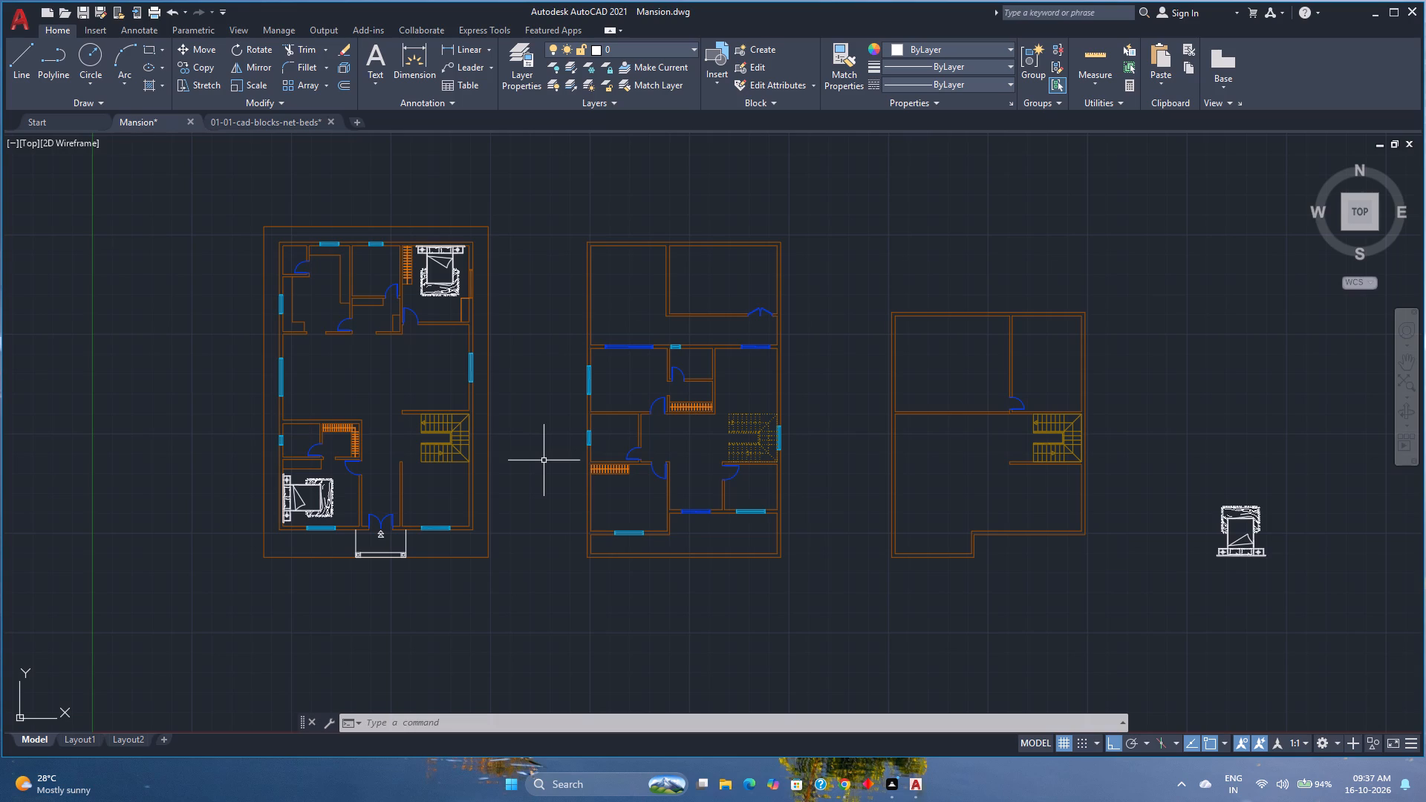
pyautogui.moveTo(841, 560); pyautogui.dragTo(839, 561, button='middle')
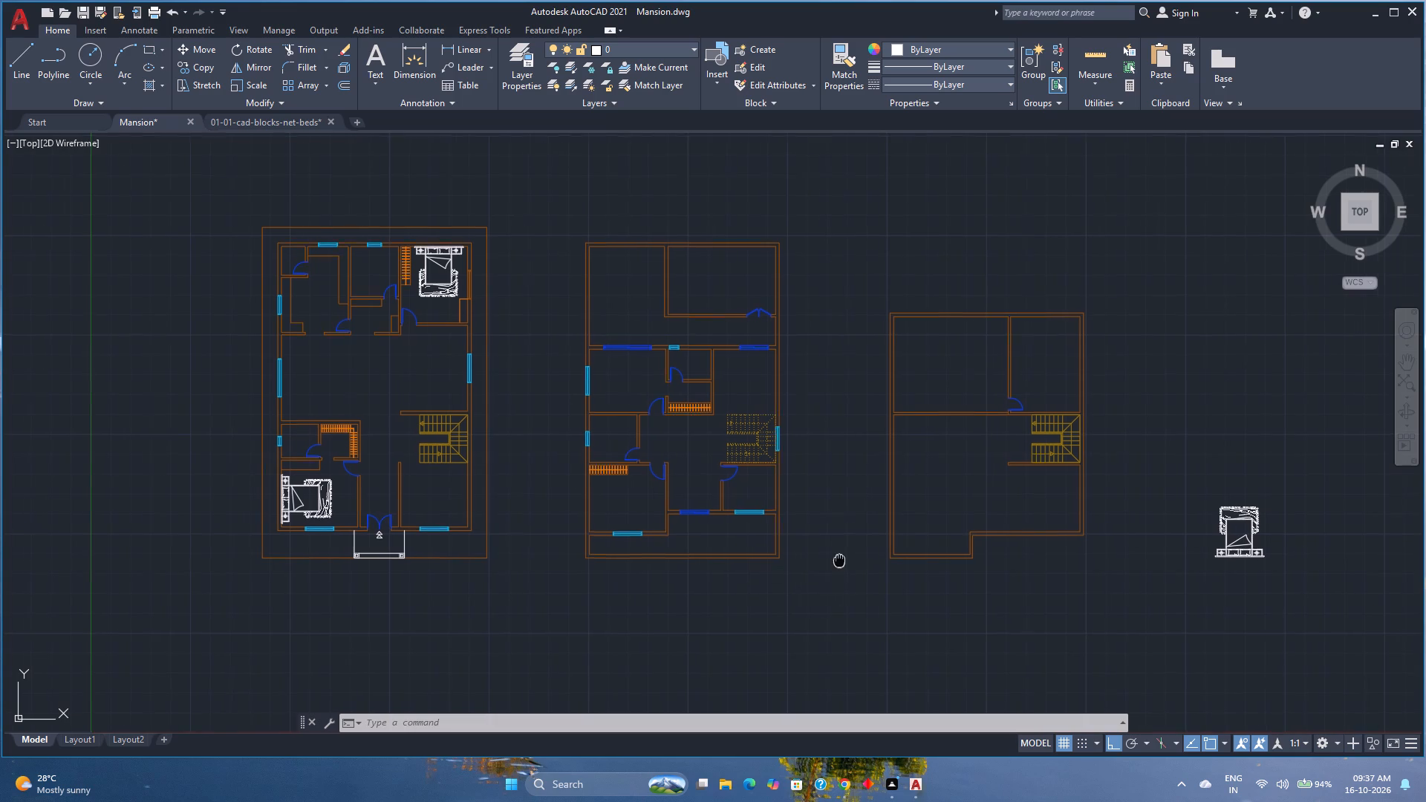
pyautogui.moveTo(839, 561); pyautogui.dragTo(804, 568, button='middle')
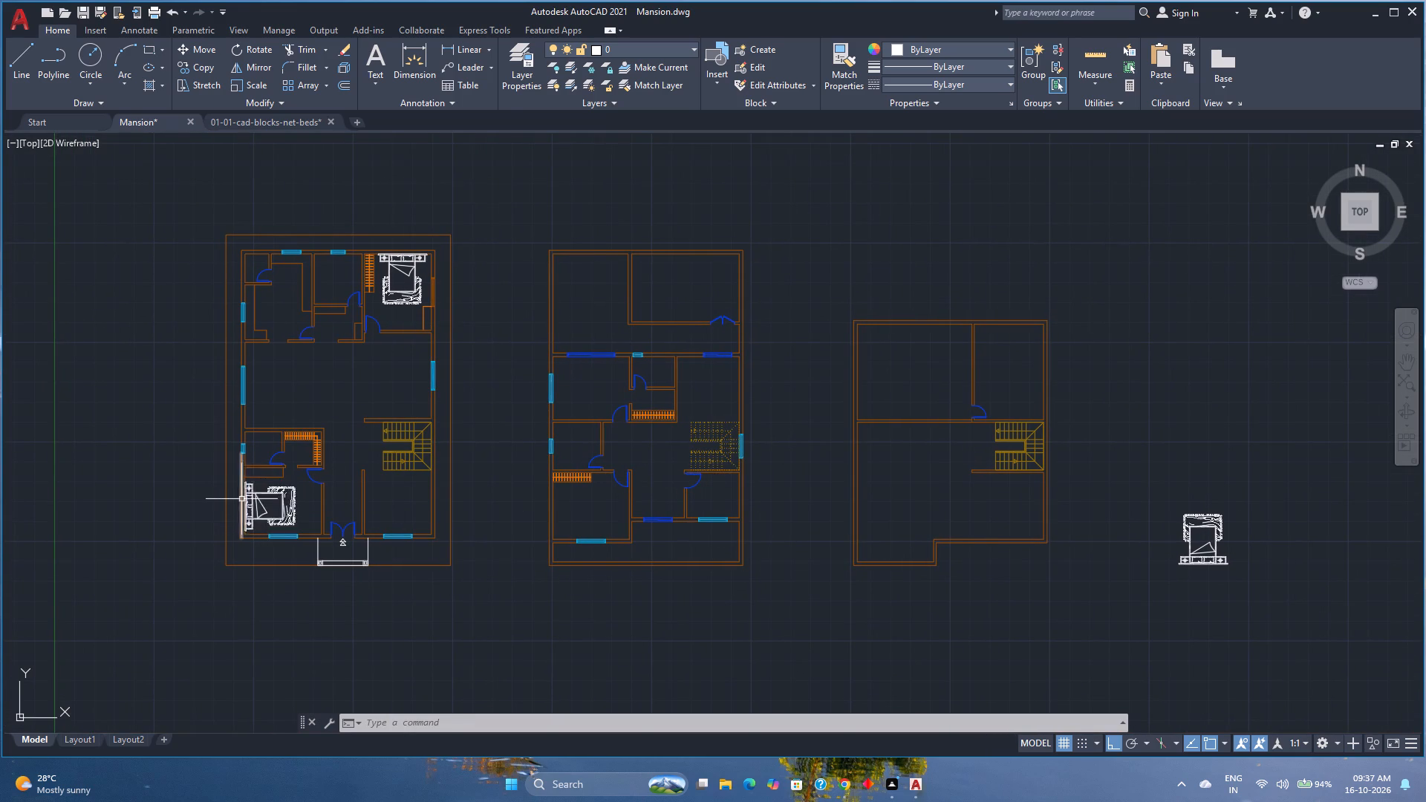
# Copy the first plan's southwest bed by its headboard midpoint to the west wall of the middle plan's southwest bedroom, midway between wardrobe and south wall.
pyautogui.click(266, 521)
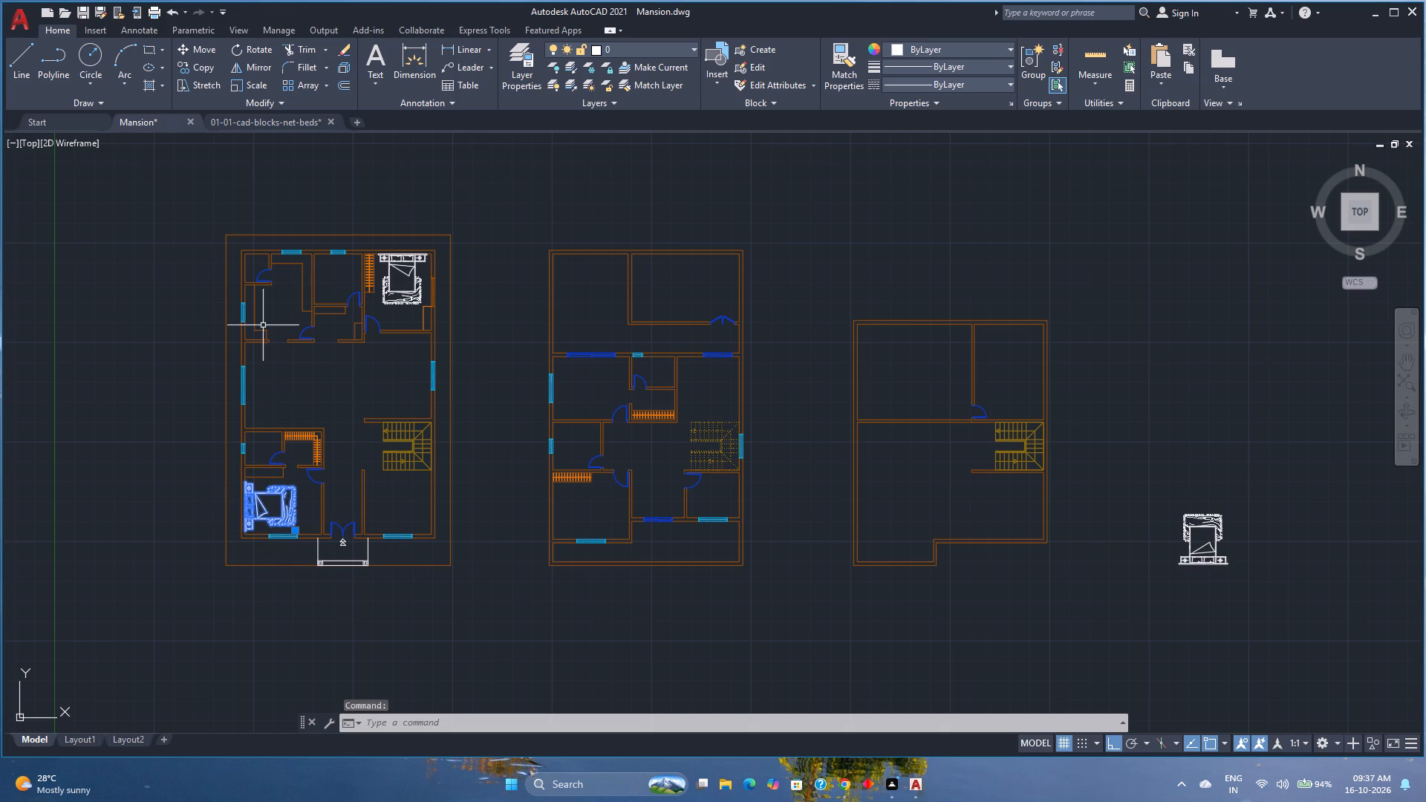
pyautogui.click(206, 66)
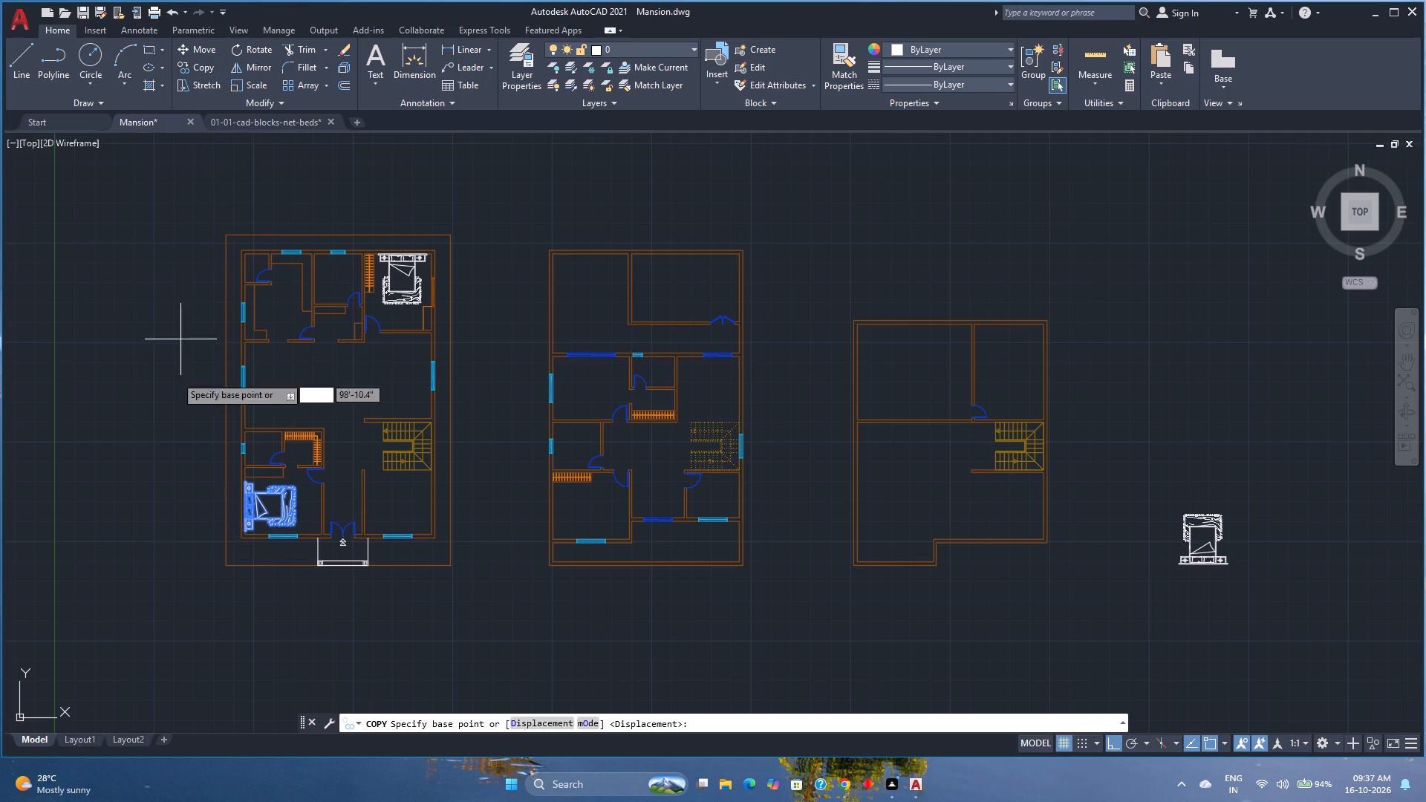
pyautogui.scroll(4, 254, 529)
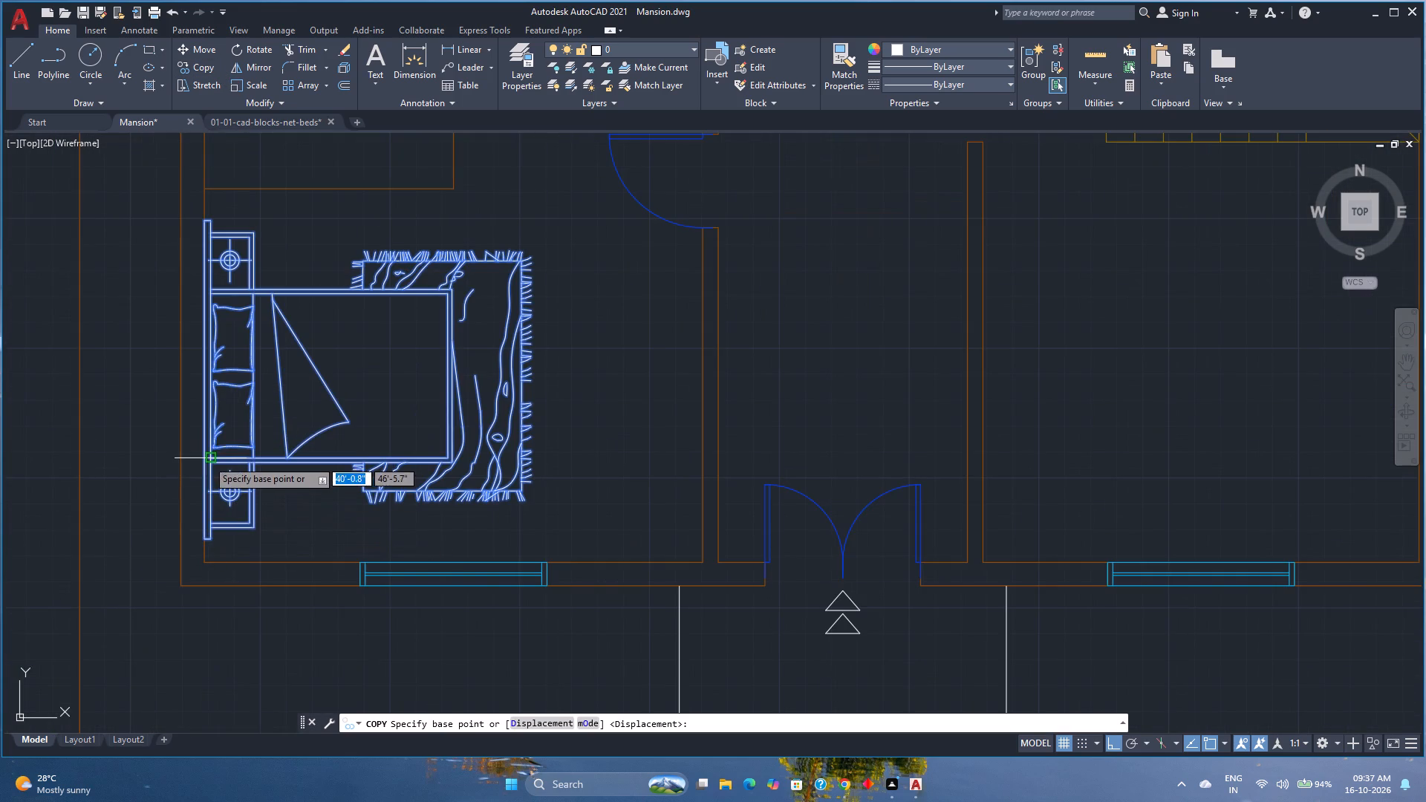
pyautogui.click(203, 379)
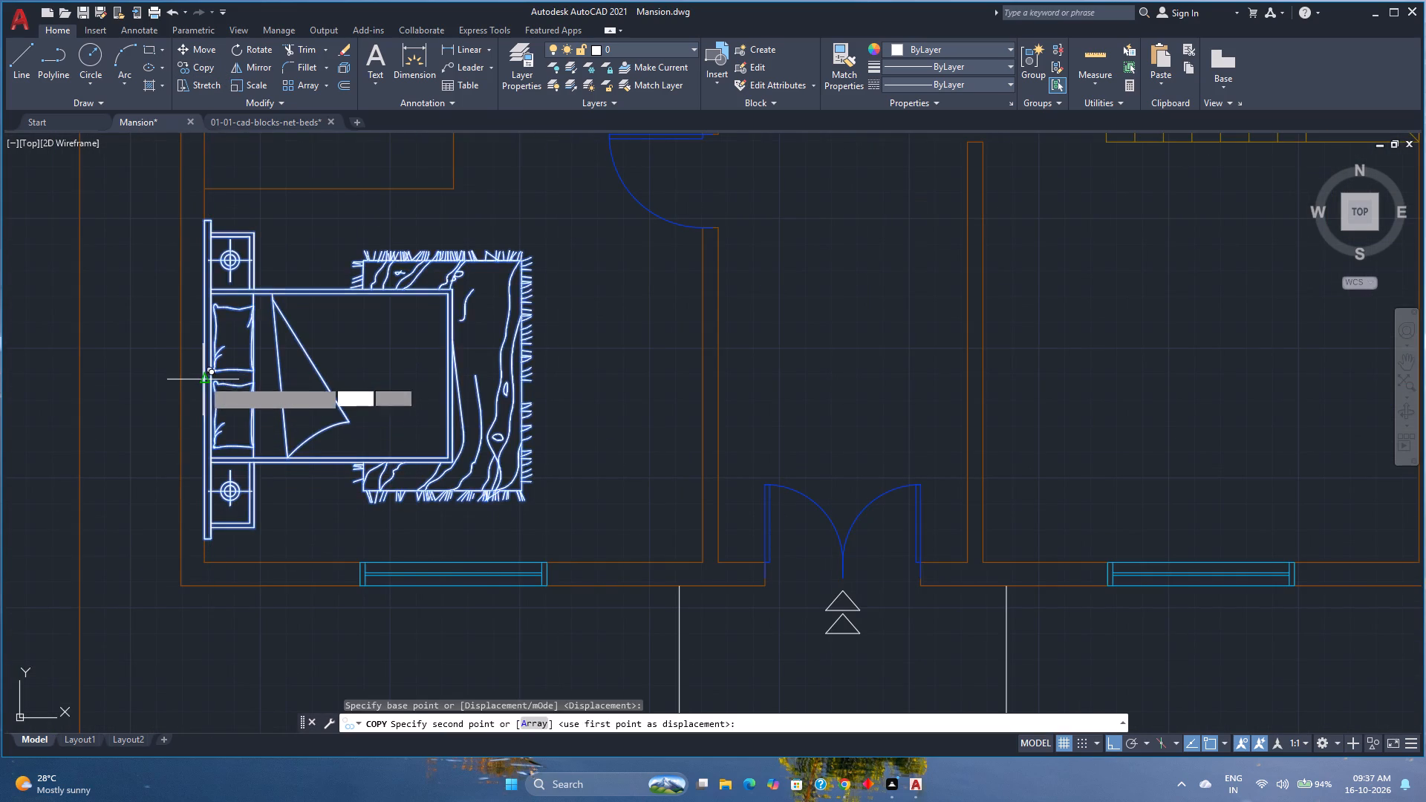
pyautogui.scroll(-4, 203, 380)
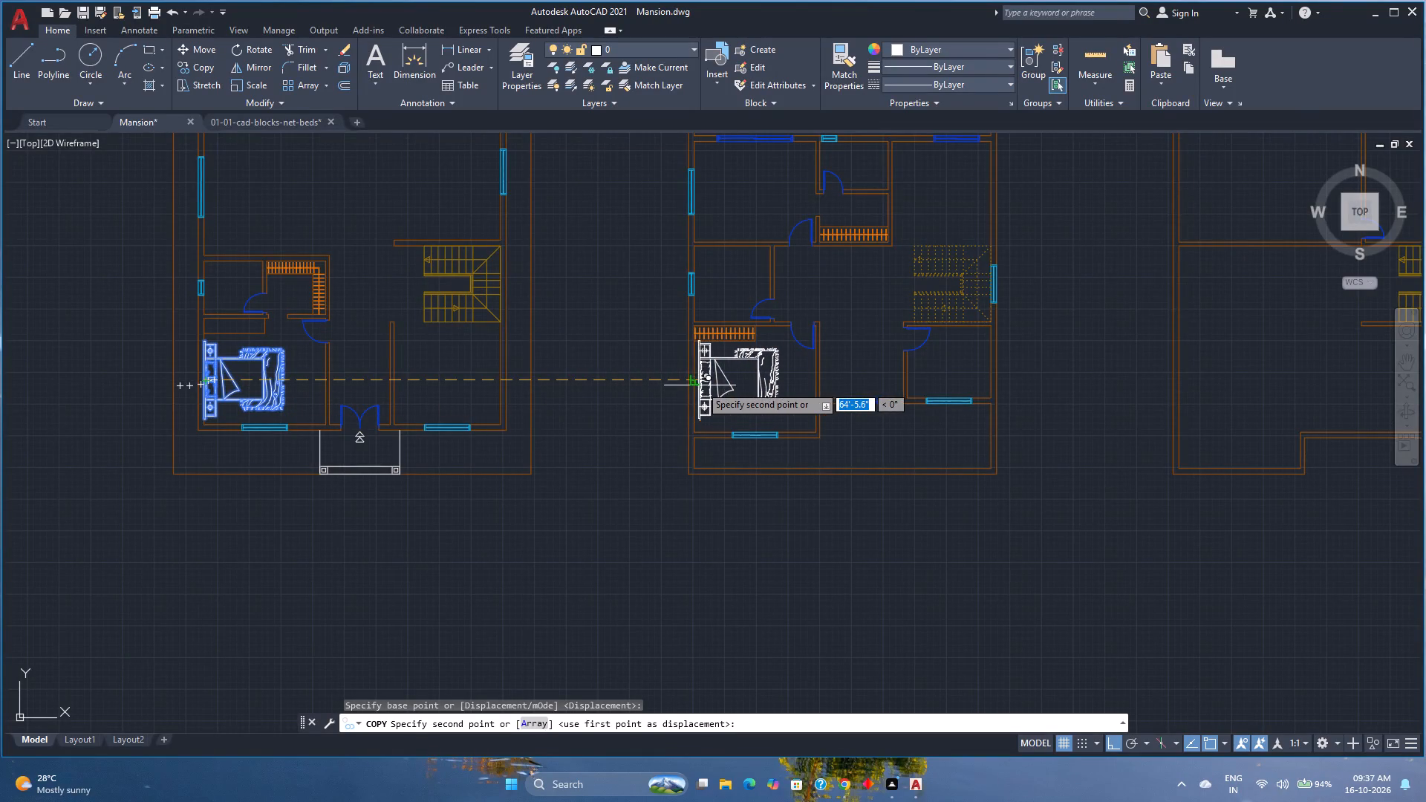
pyautogui.scroll(2, 700, 385)
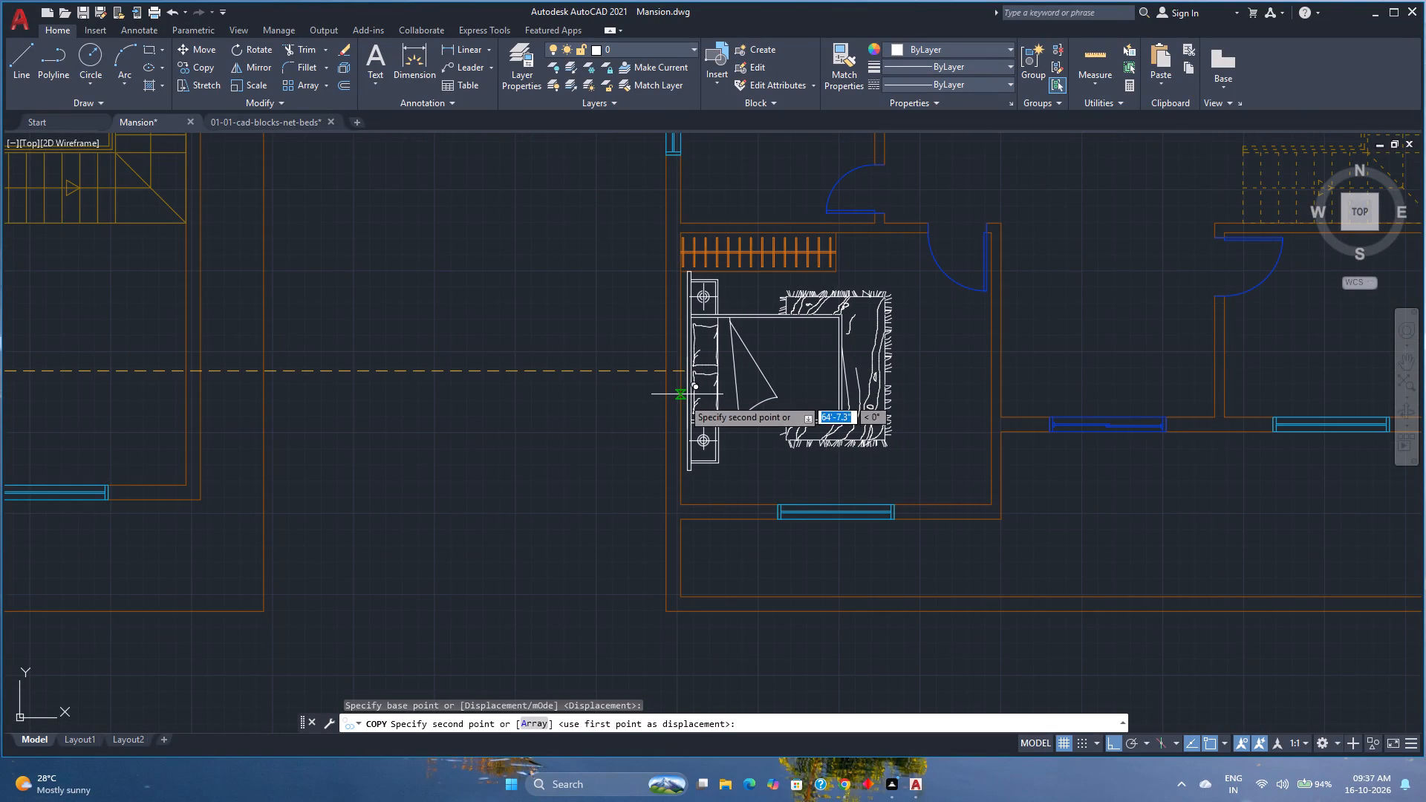
pyautogui.write('m2p')
pyautogui.press('Return')
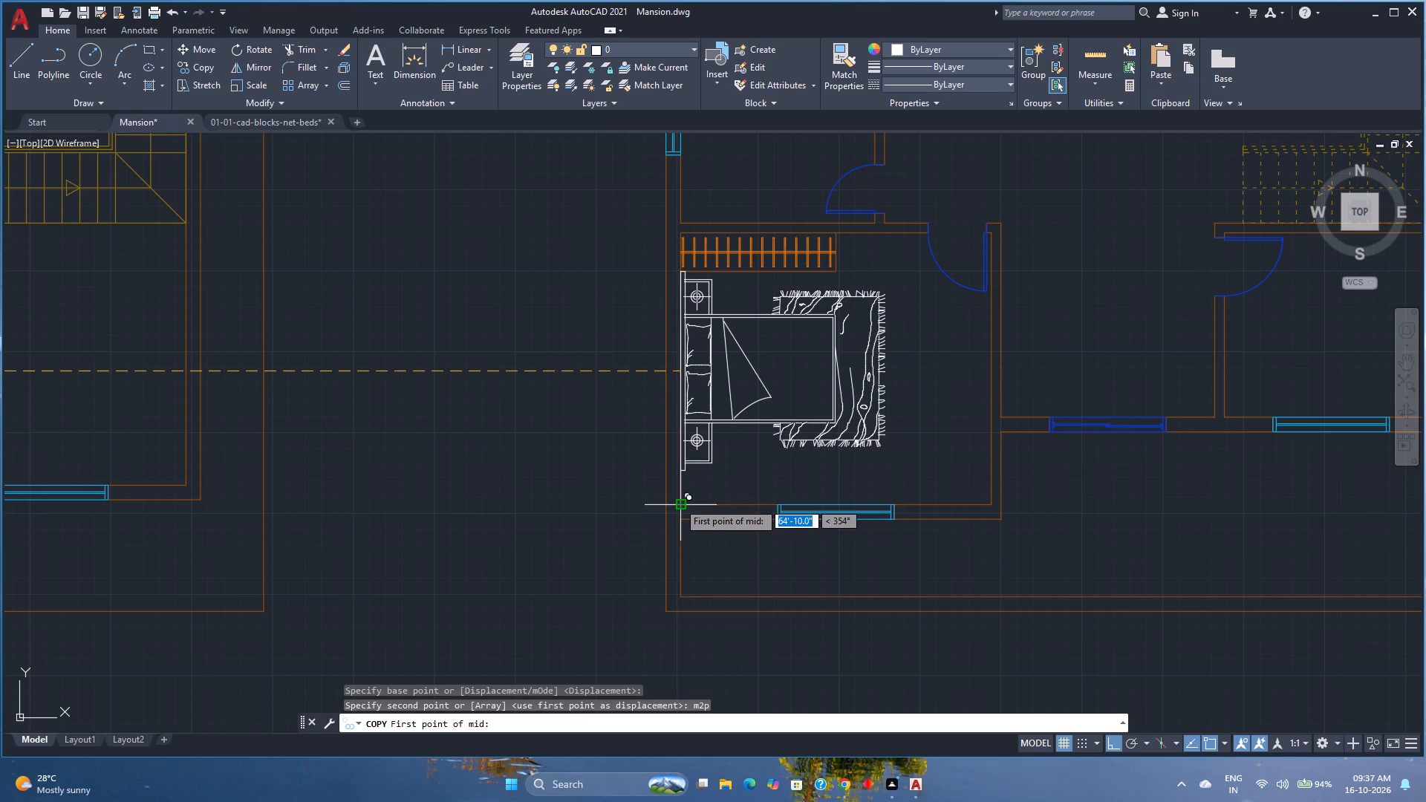
pyautogui.click(678, 502)
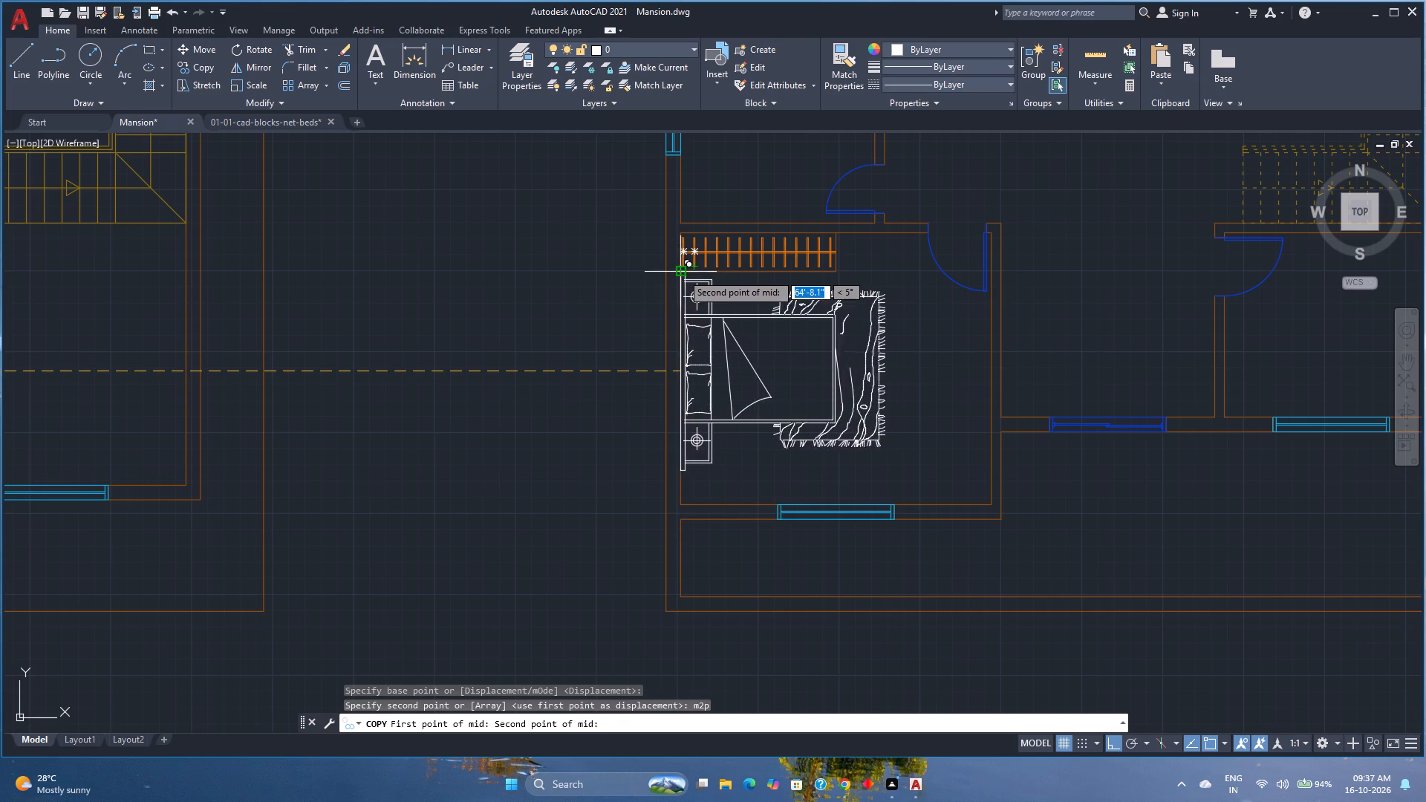
pyautogui.click(682, 273)
pyautogui.press('Escape')
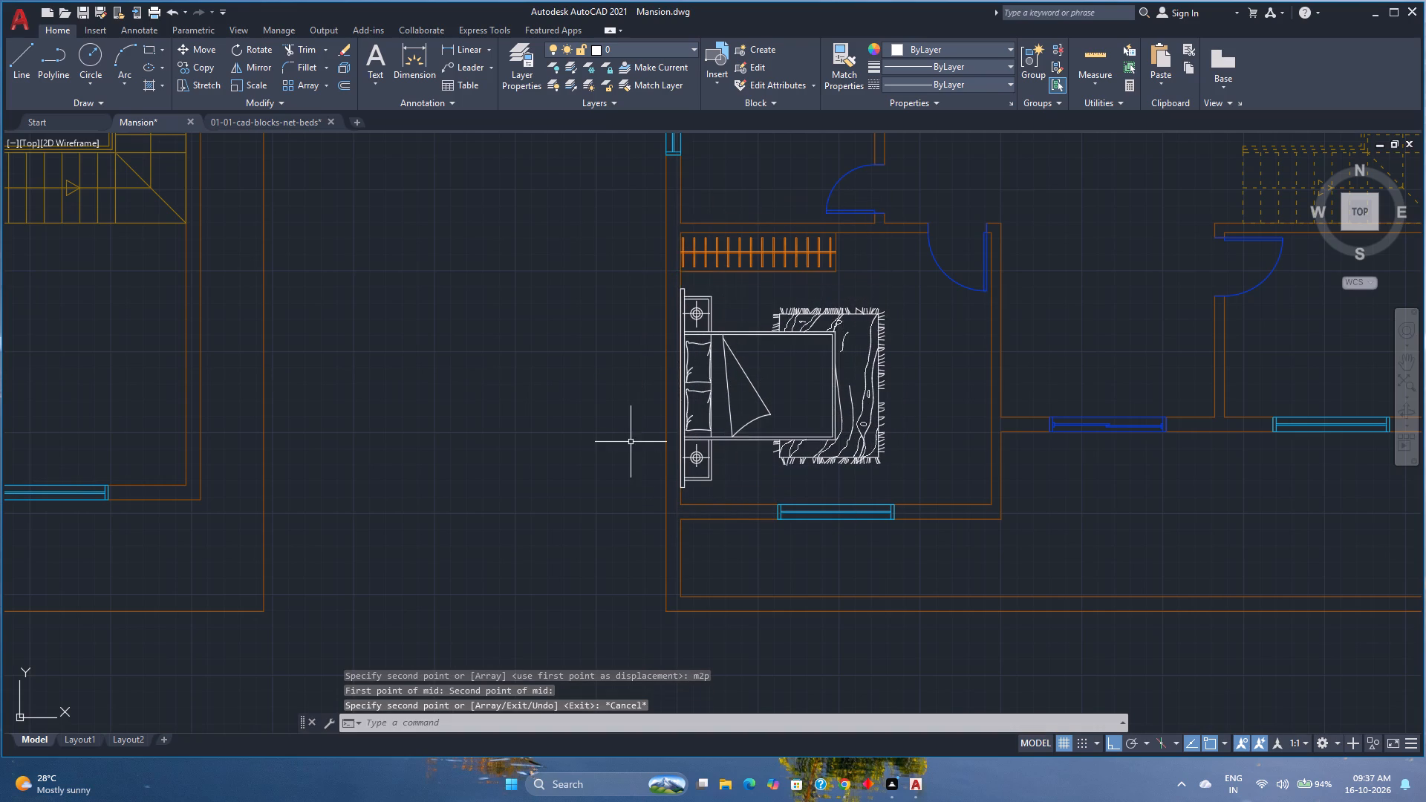
# Copy the middle plan's southwest bed into the bedroom to the north, from the room's inner southwest corner to that bedroom's matching corner.
pyautogui.scroll(-3, 631, 442)
pyautogui.moveTo(631, 442); pyautogui.dragTo(607, 561, button='middle')
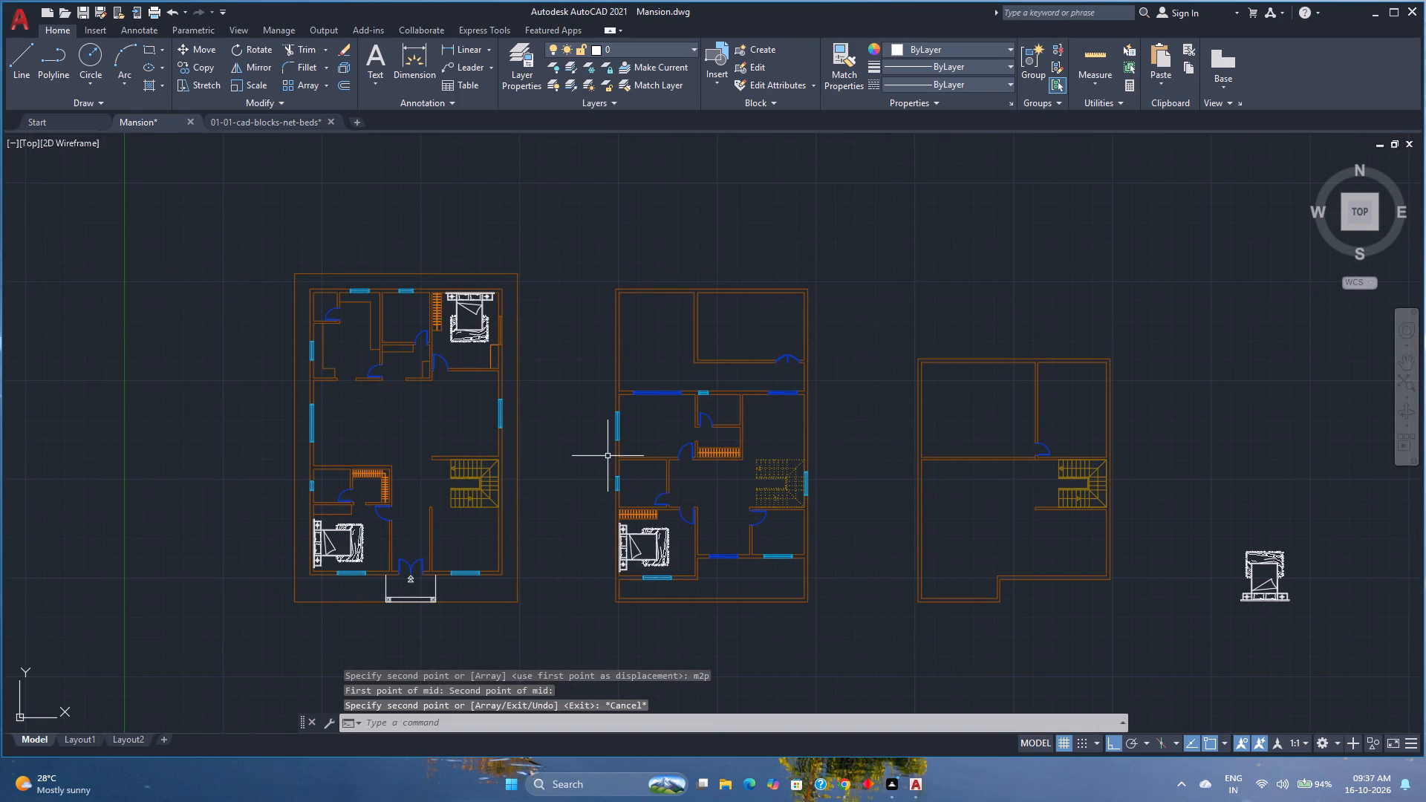
pyautogui.click(466, 330)
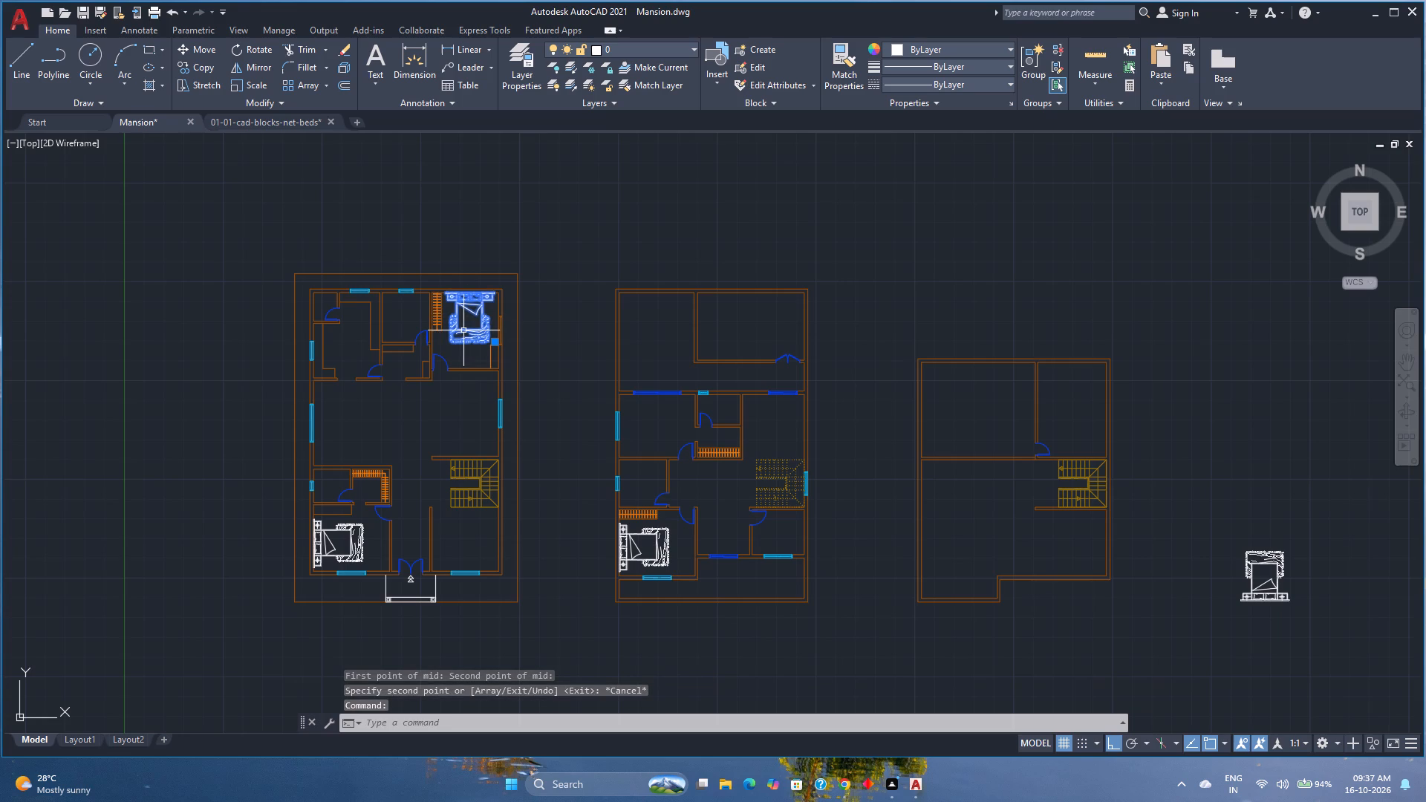
pyautogui.press('Escape')
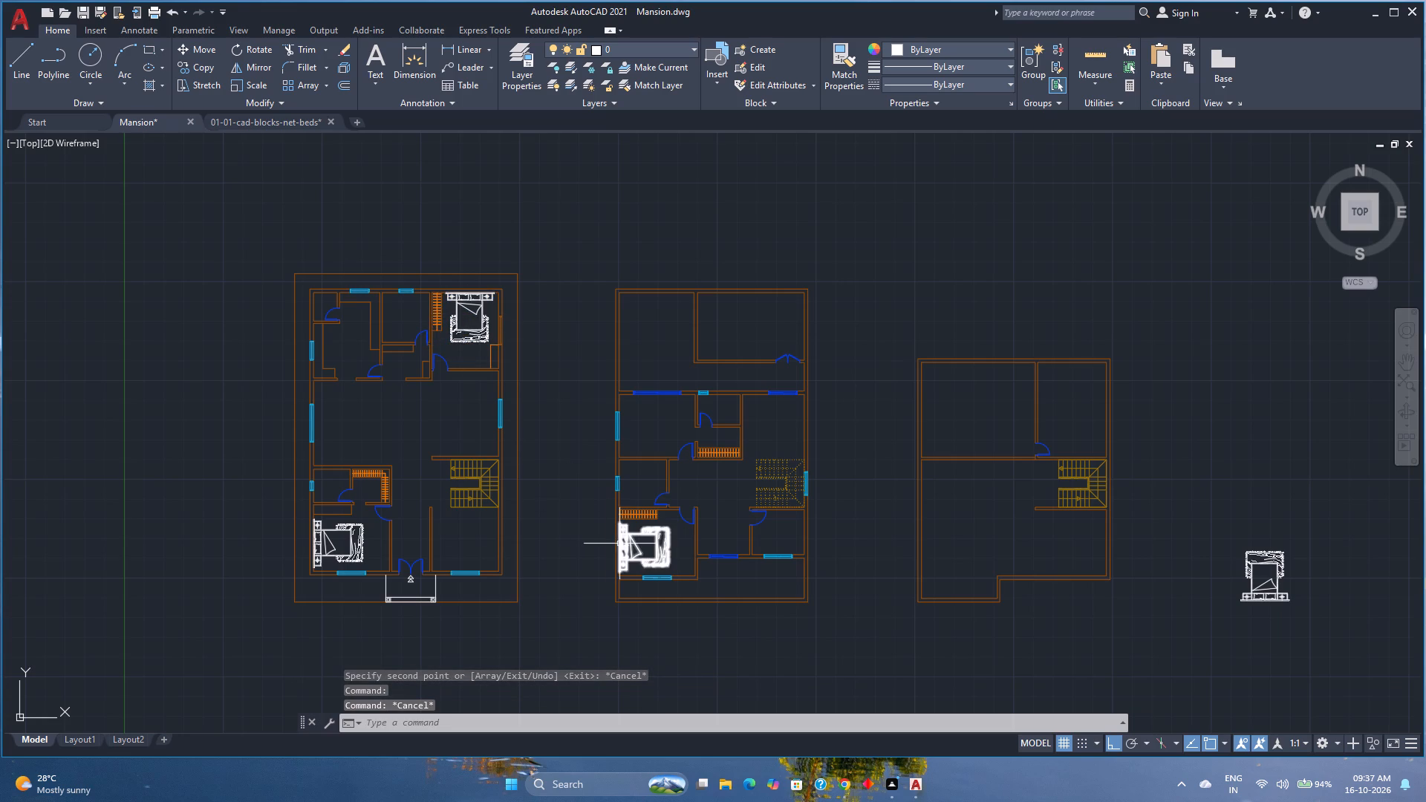
pyautogui.click(634, 555)
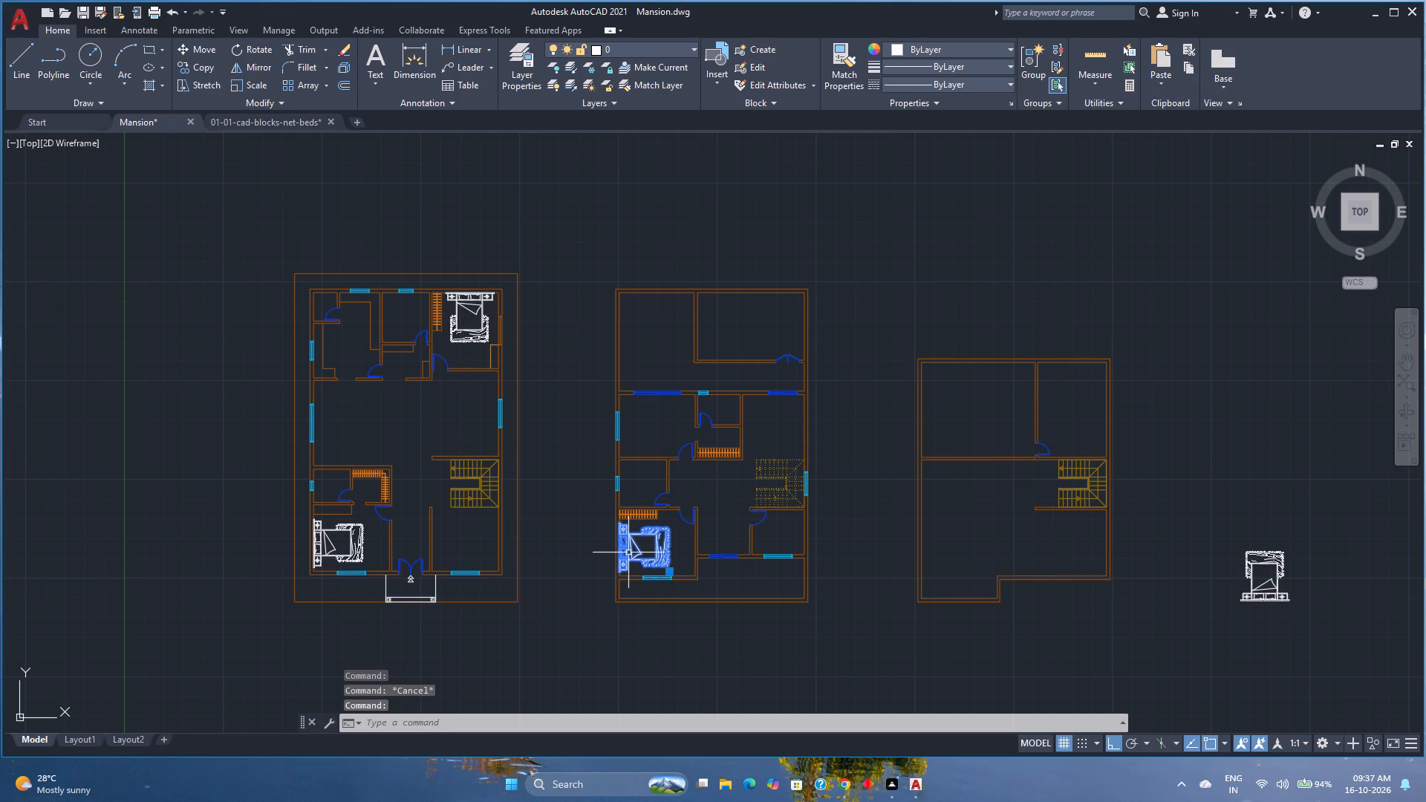
pyautogui.click(201, 70)
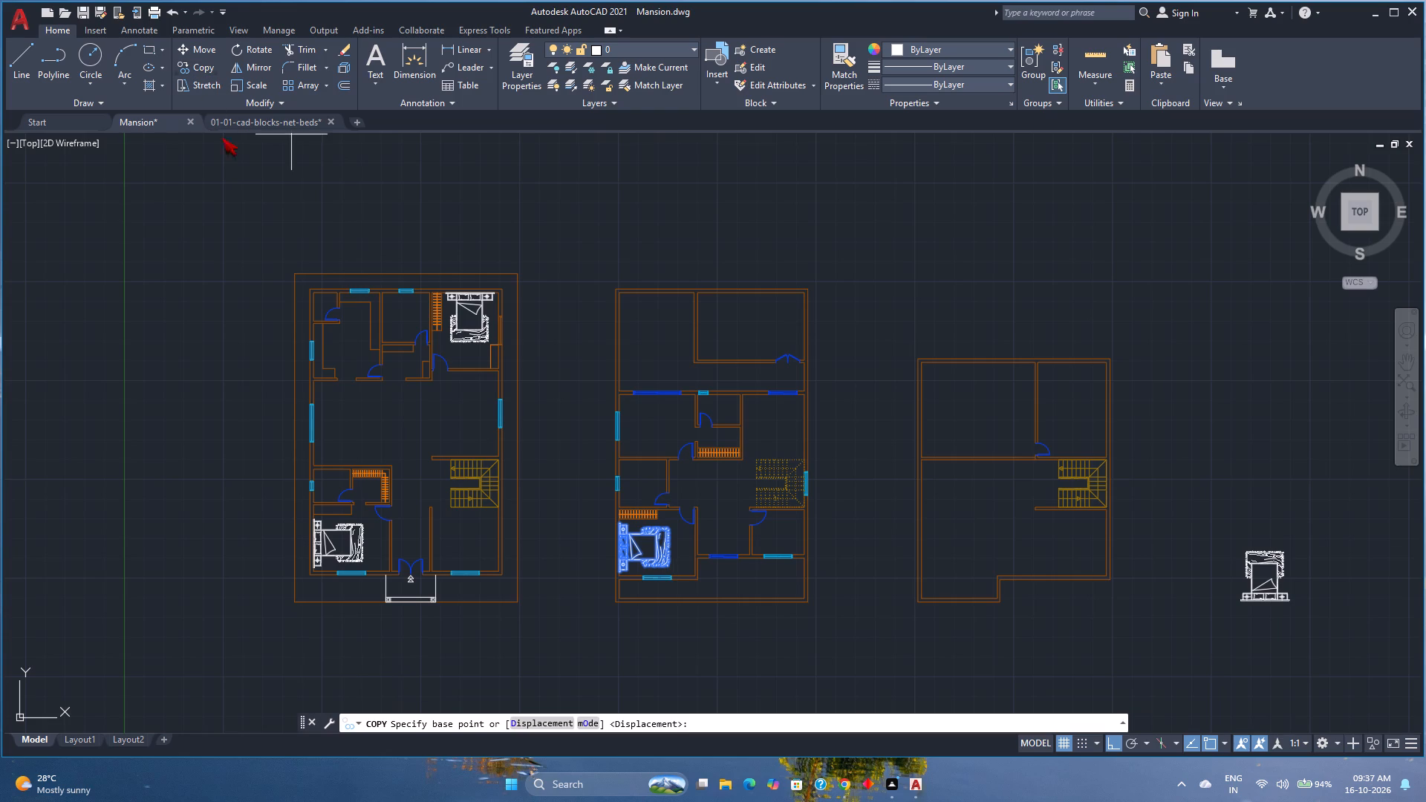
pyautogui.scroll(3, 628, 580)
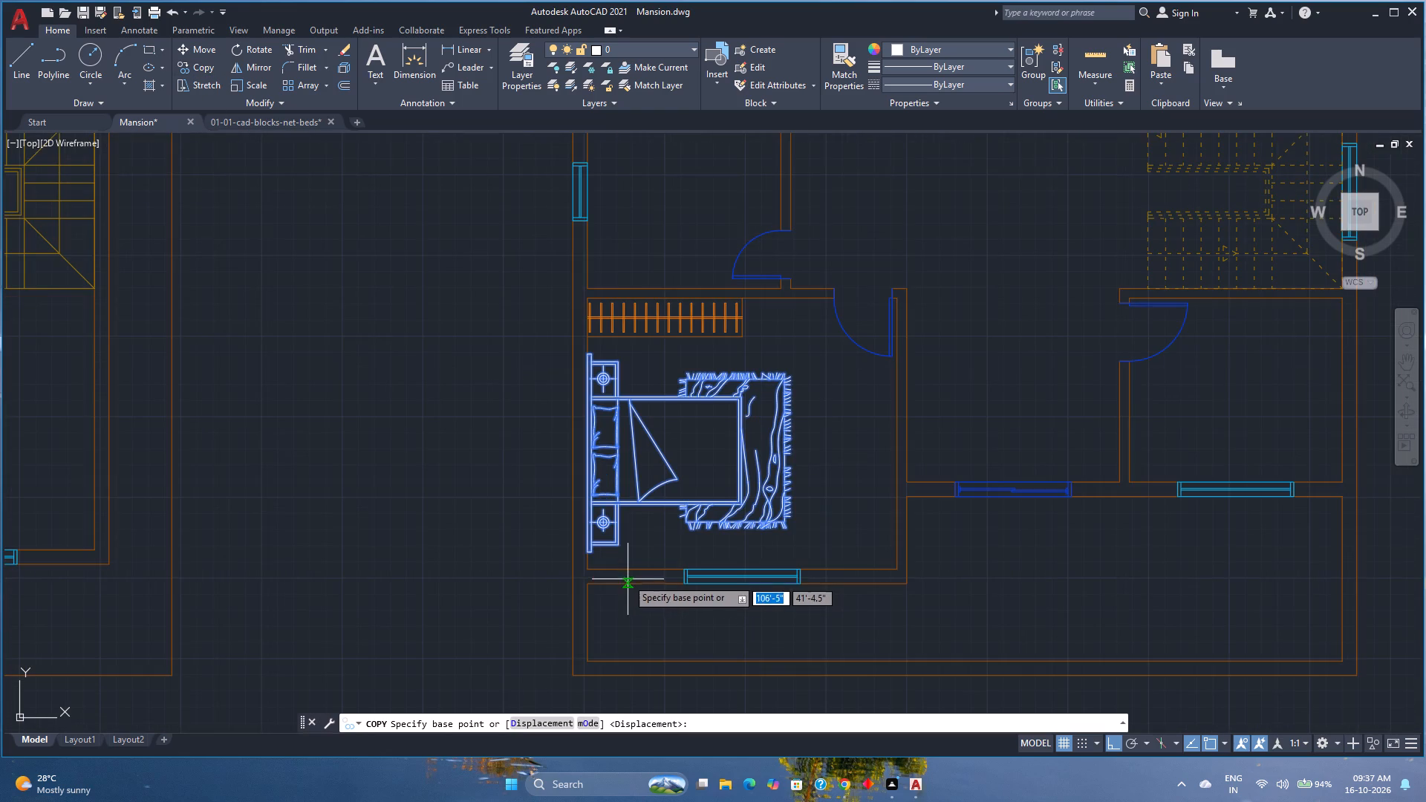
pyautogui.click(587, 569)
pyautogui.scroll(-3, 587, 569)
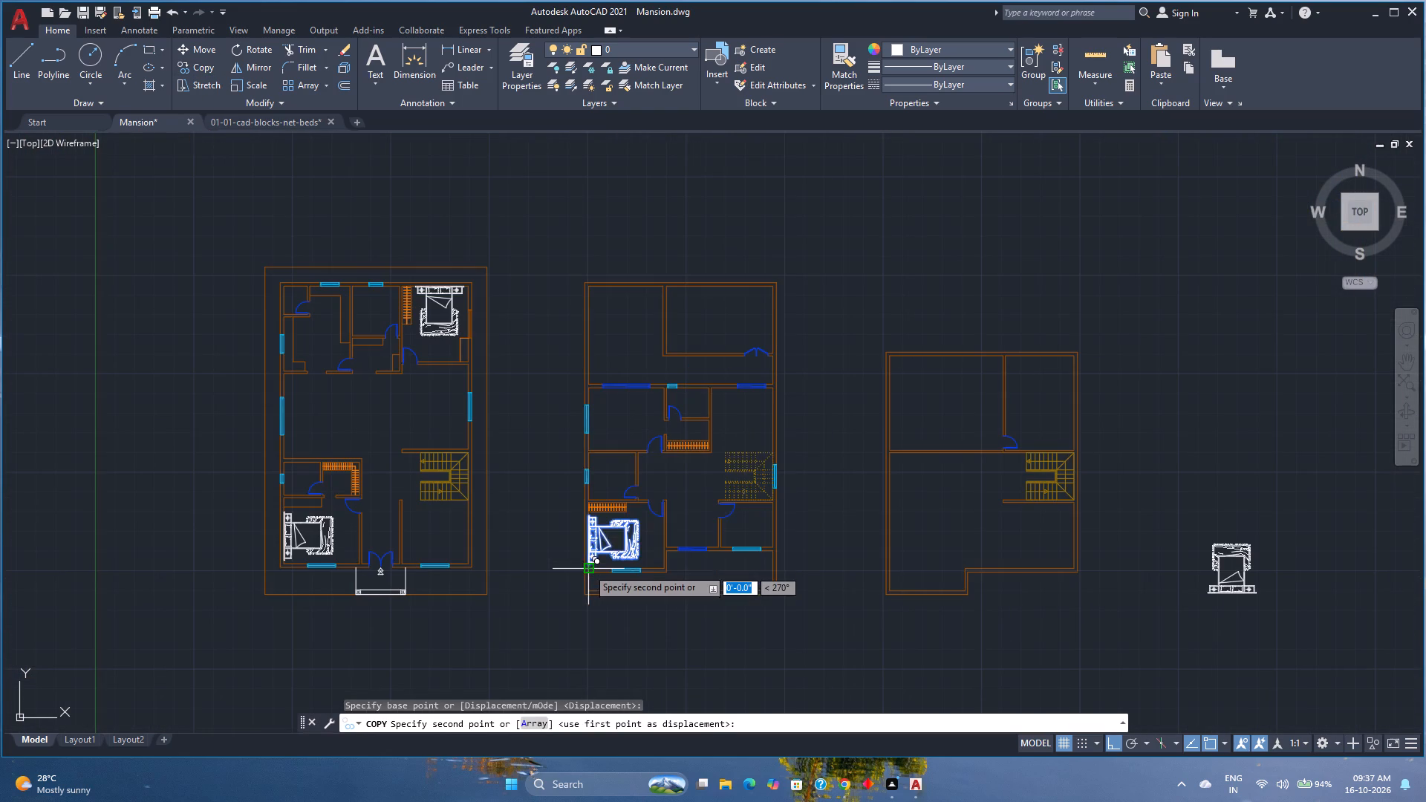
pyautogui.scroll(2, 583, 373)
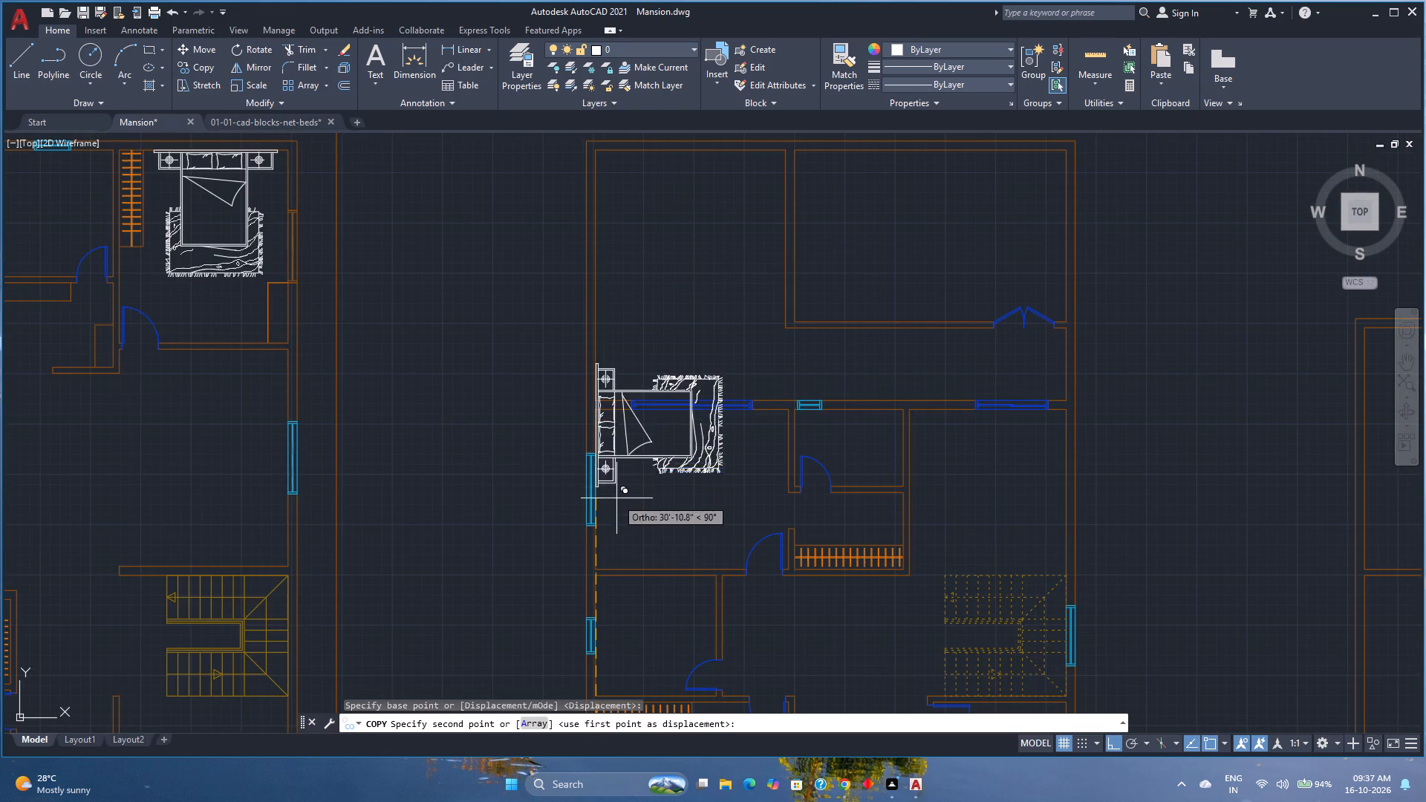
pyautogui.click(597, 571)
pyautogui.press('Escape')
# Save the drawing with all three floor plans in view.
pyautogui.scroll(-2, 596, 556)
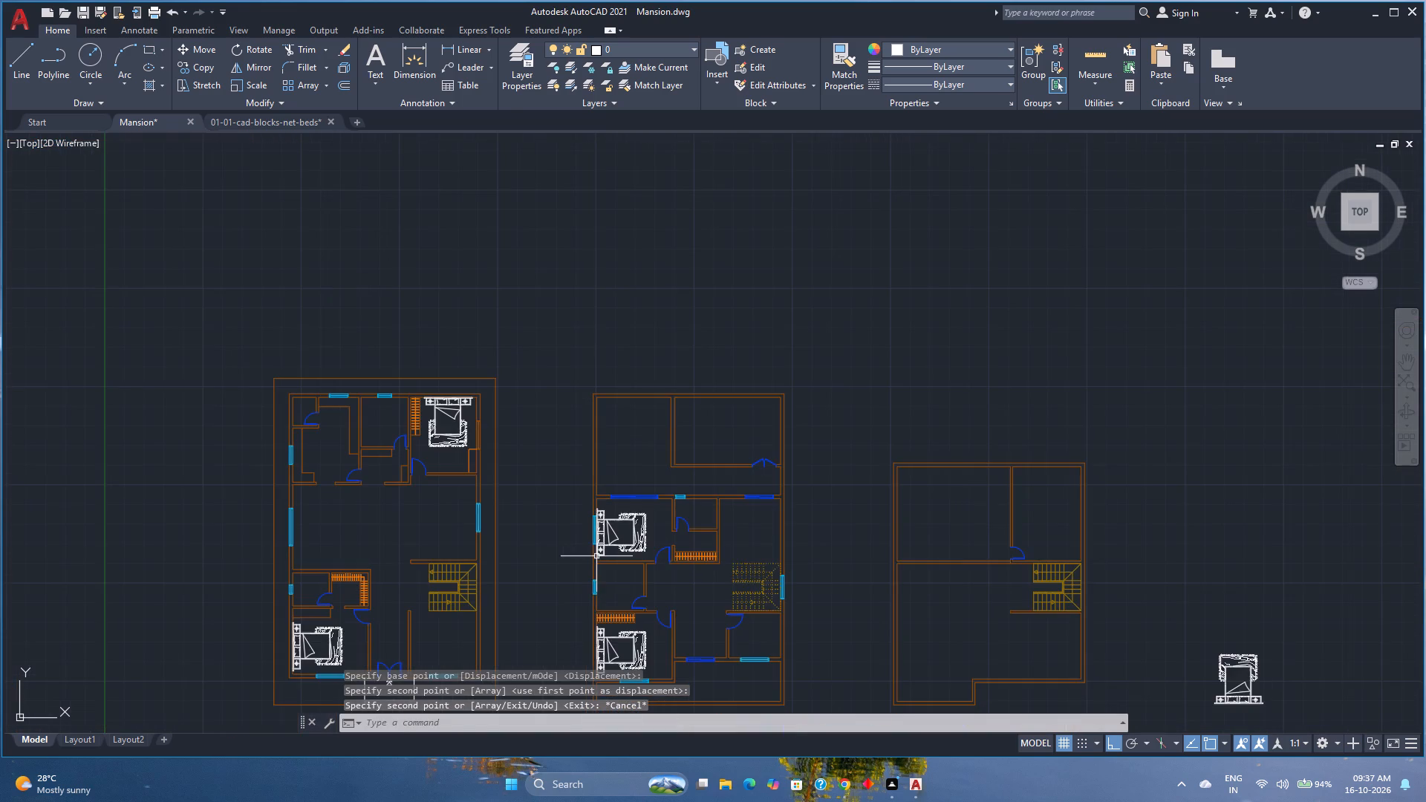
pyautogui.scroll(2, 654, 517)
pyautogui.moveTo(613, 536); pyautogui.dragTo(635, 476, button='middle')
pyautogui.scroll(-1, 635, 476)
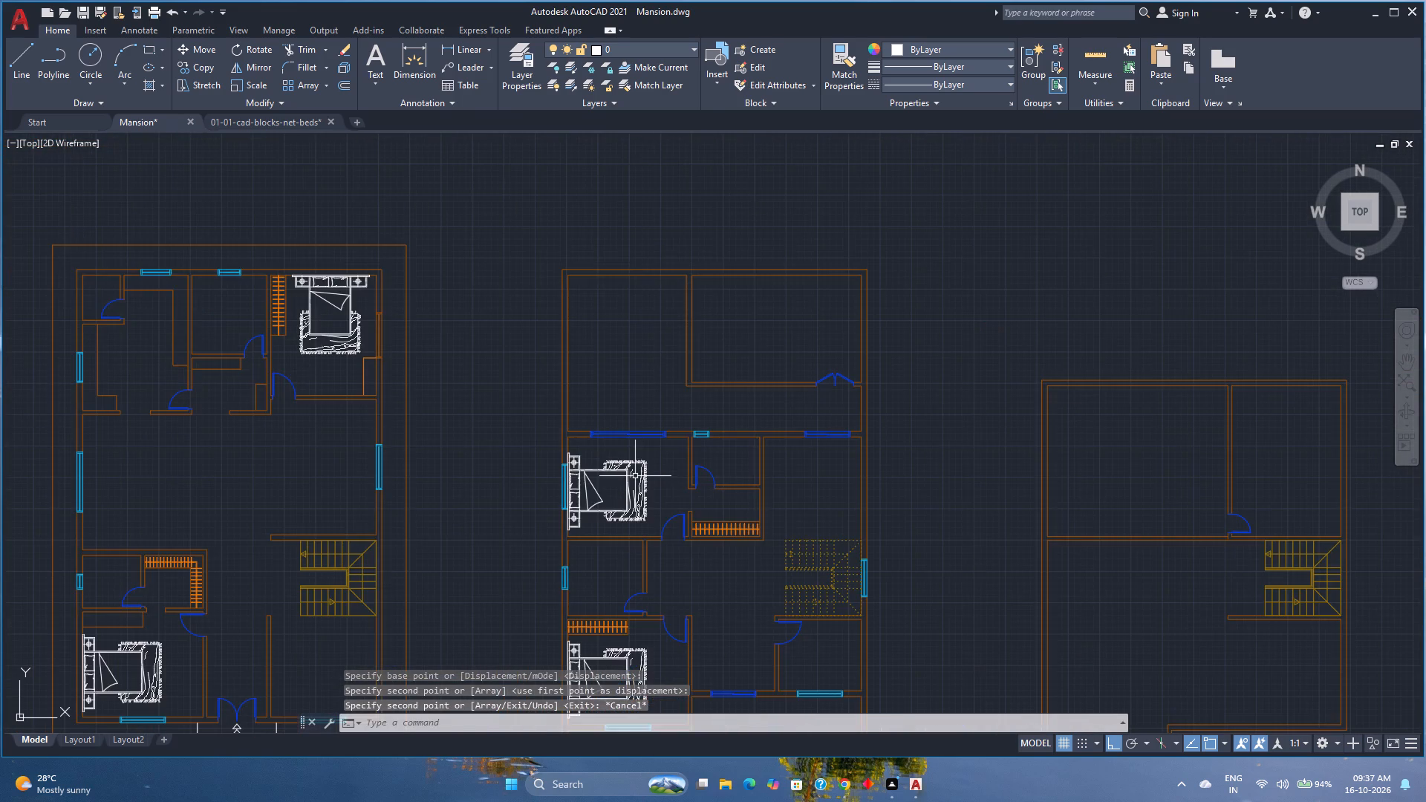
pyautogui.scroll(-1, 648, 518)
pyautogui.moveTo(648, 518); pyautogui.dragTo(588, 483, button='middle')
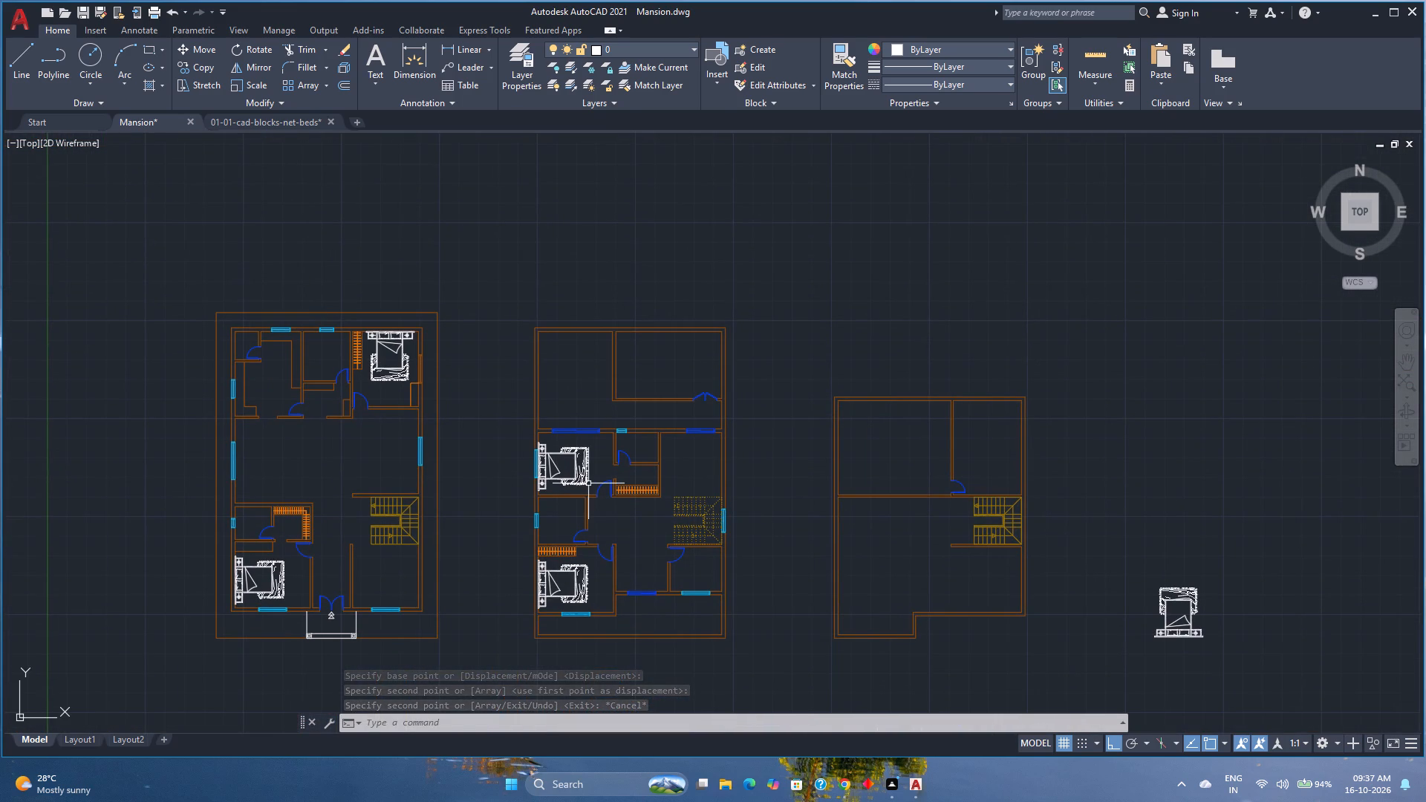
pyautogui.hotkey('ctrl', 's')
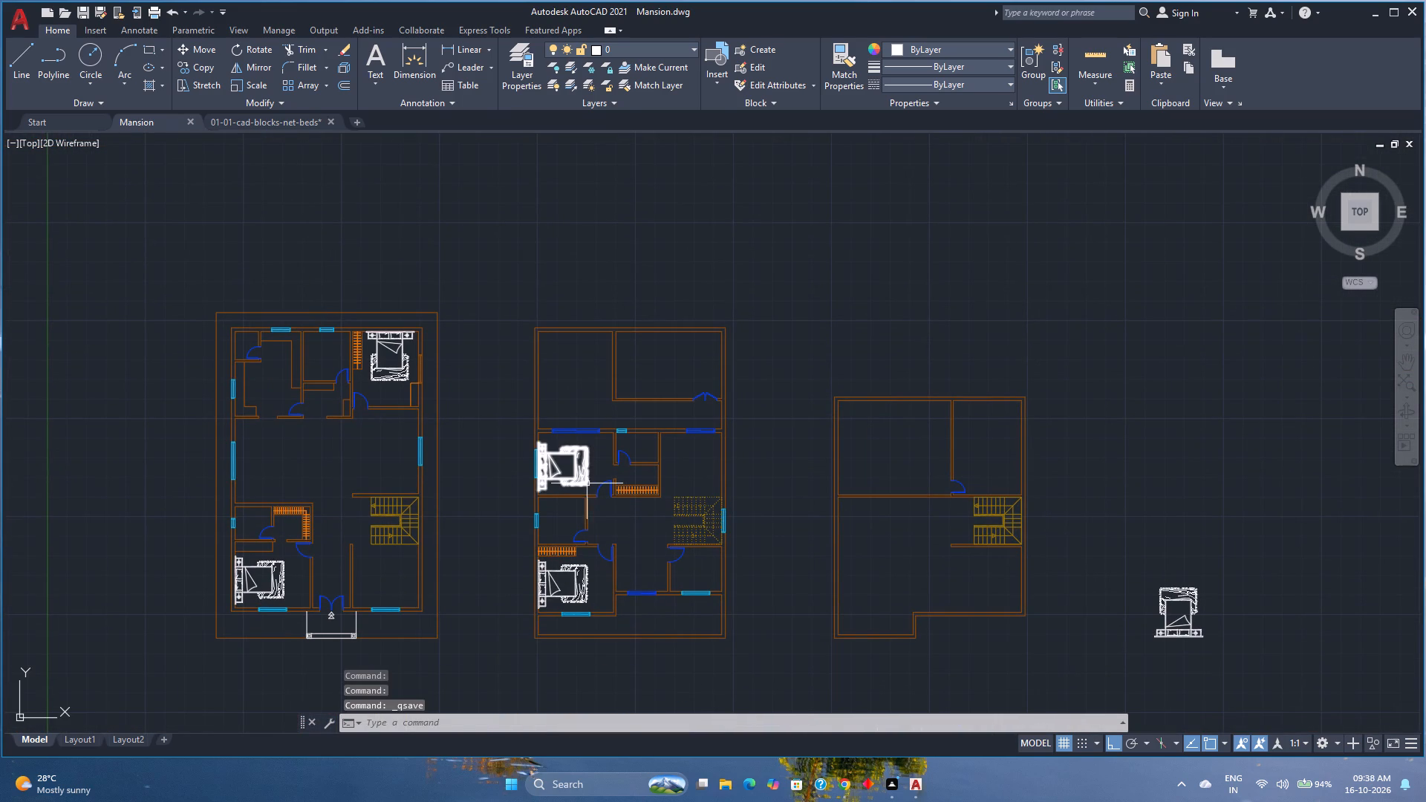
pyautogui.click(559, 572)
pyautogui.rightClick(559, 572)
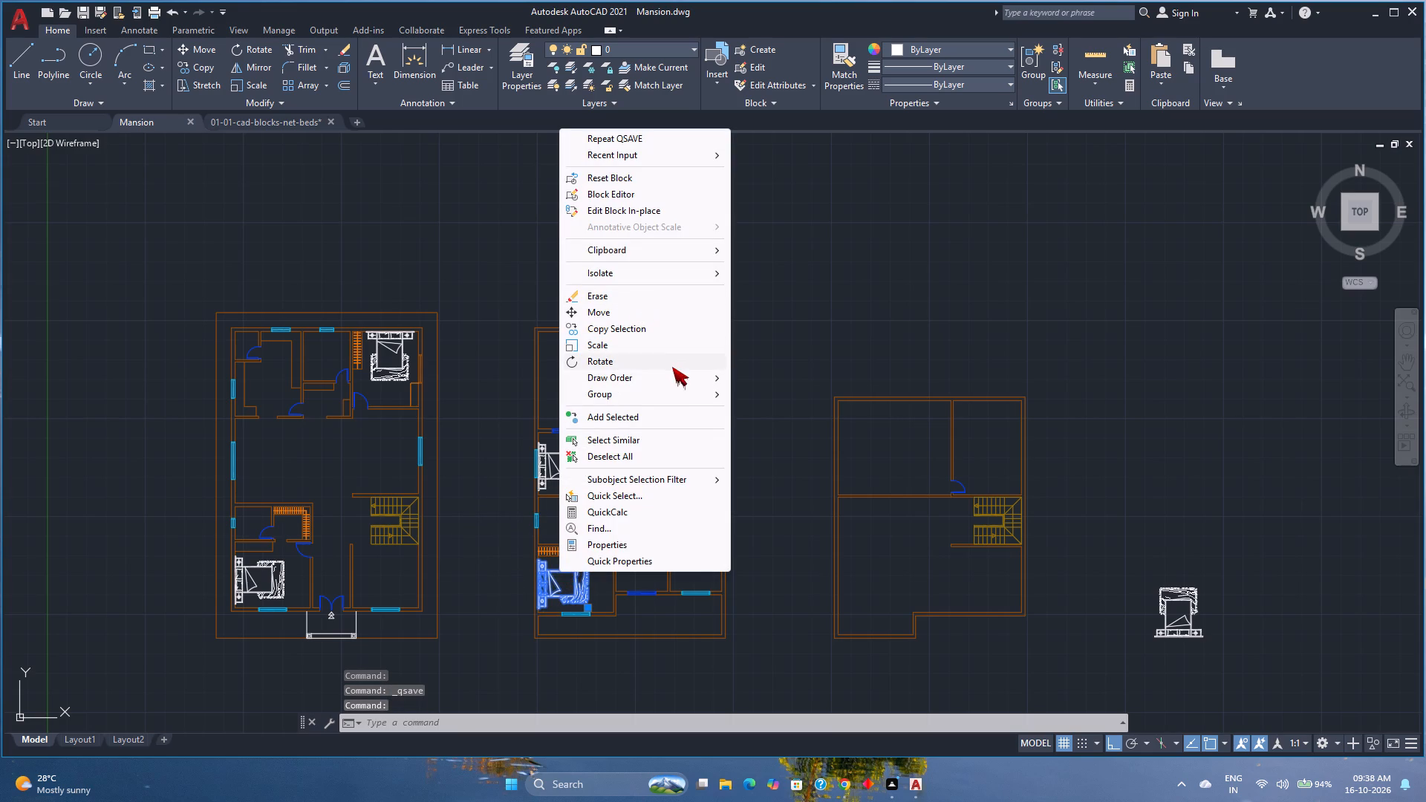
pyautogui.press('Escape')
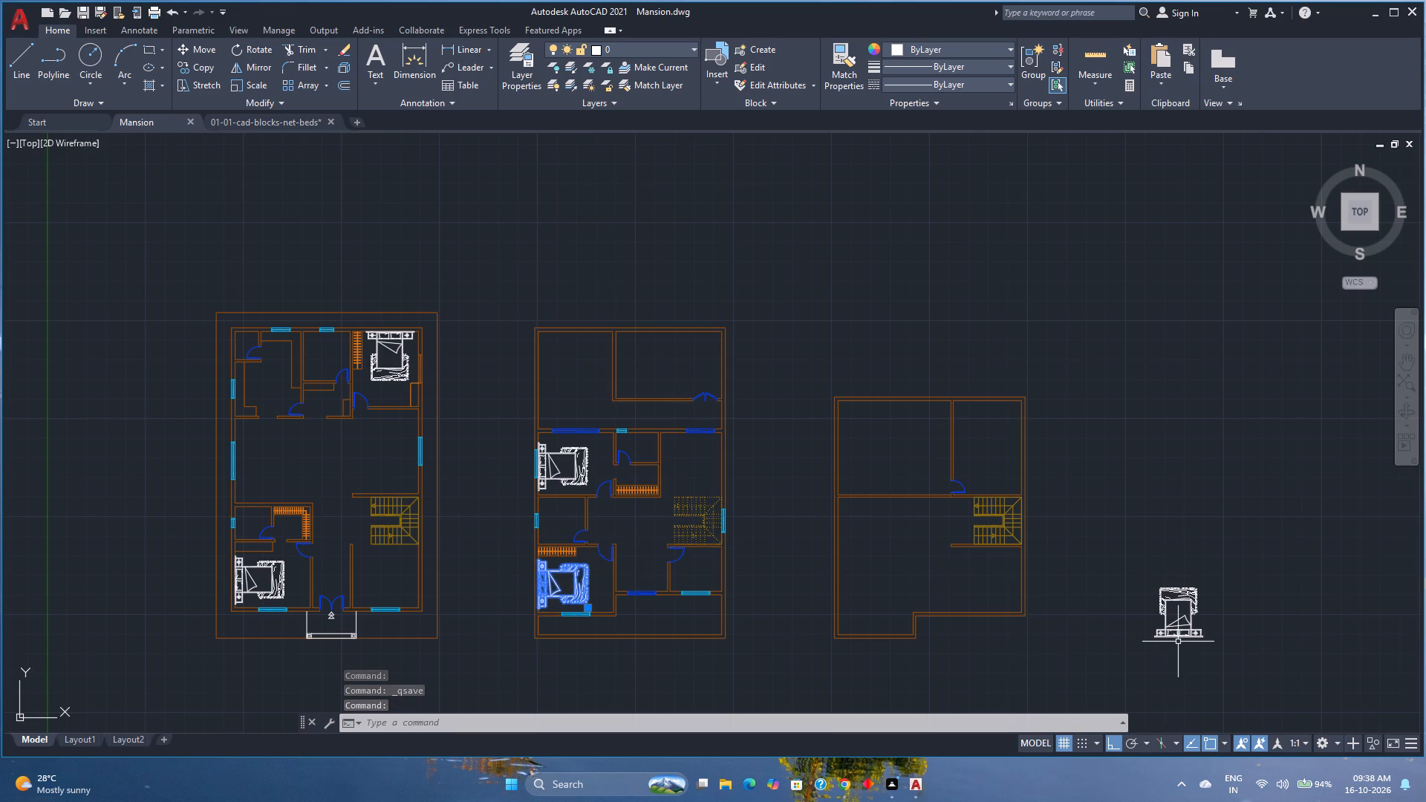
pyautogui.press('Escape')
# Delete the spare bed block lying outside the plans, east of the third floor plan.
pyautogui.click(1178, 642)
pyautogui.click(1156, 600)
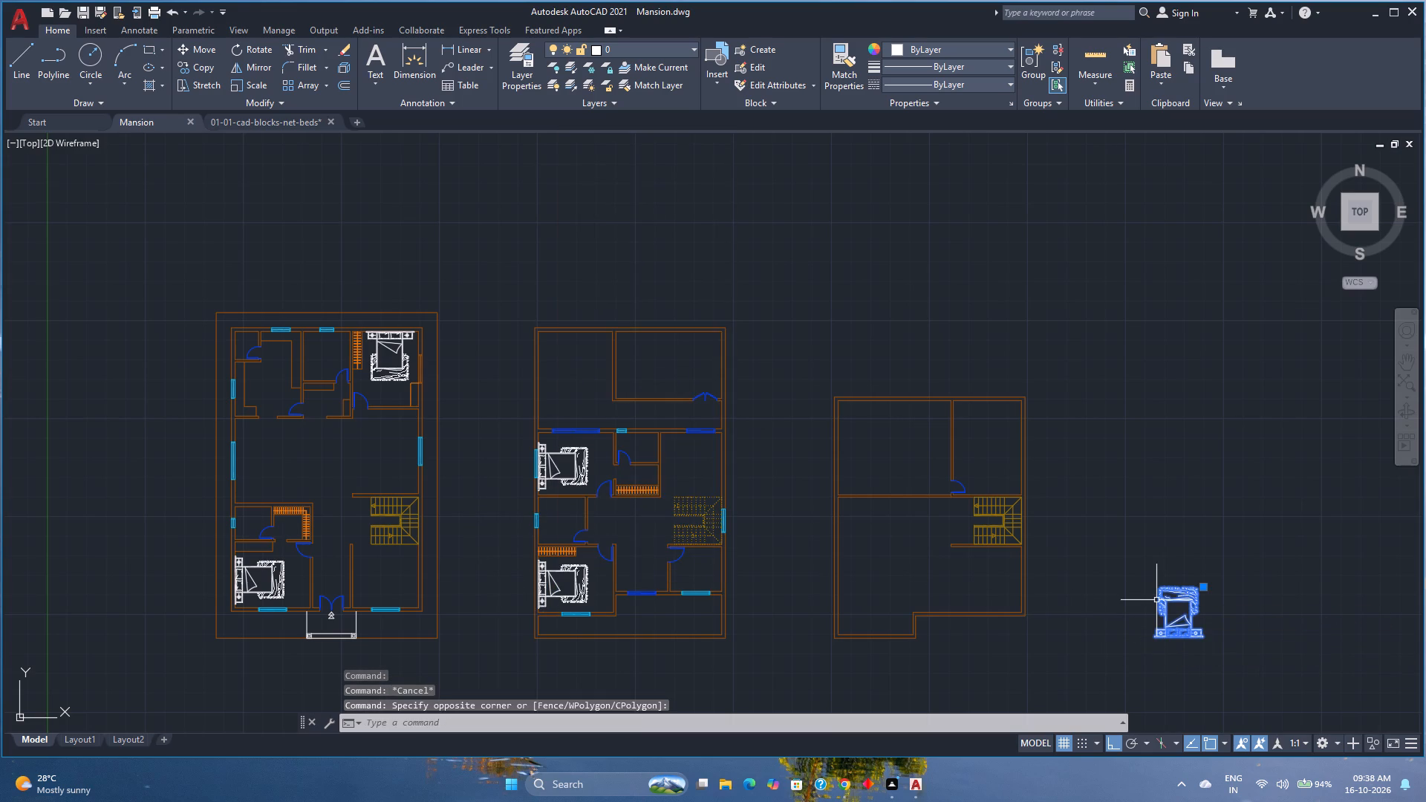
pyautogui.press('Delete')
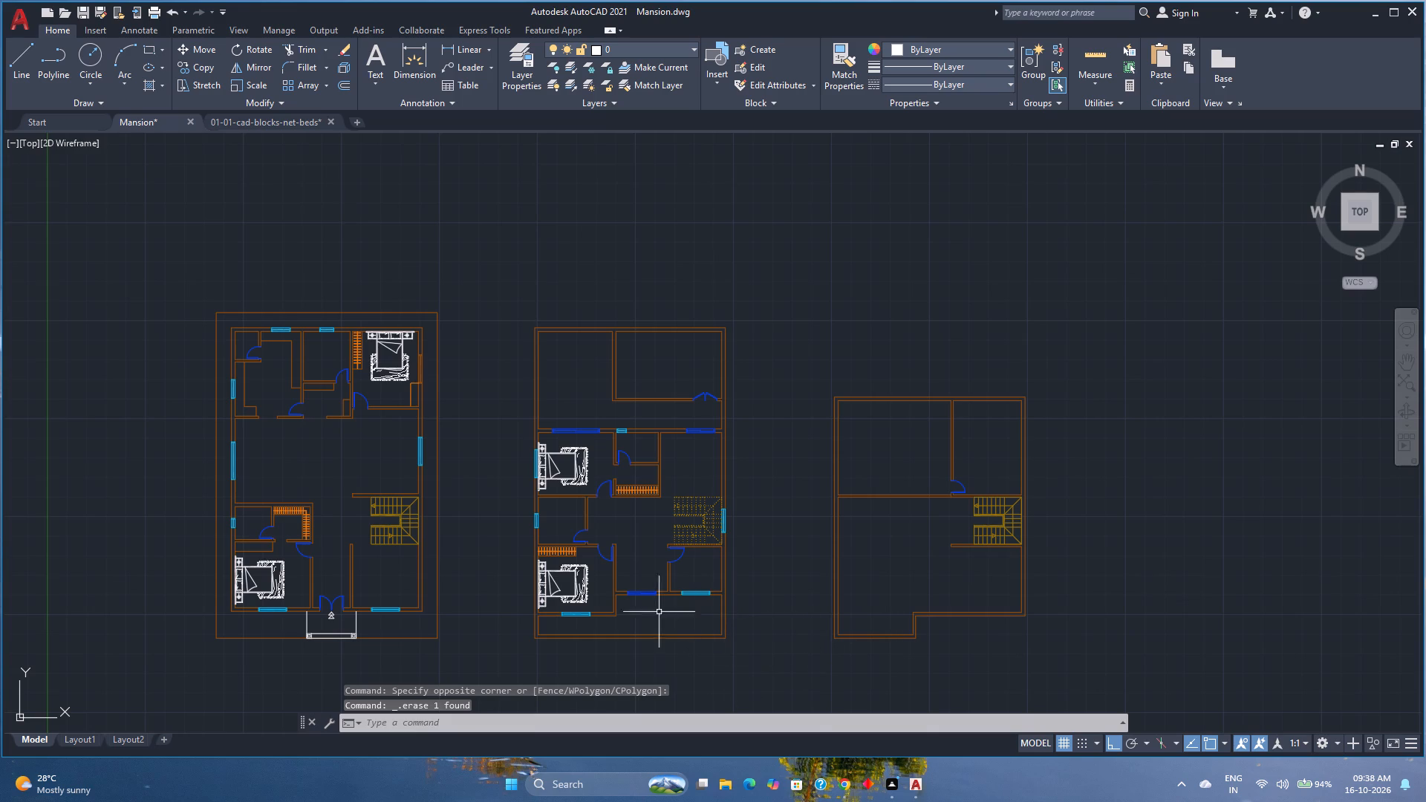
# Select all similar bed blocks on the first and middle plans and move them to the Furniture layer.
pyautogui.click(547, 596)
pyautogui.rightClick(547, 595)
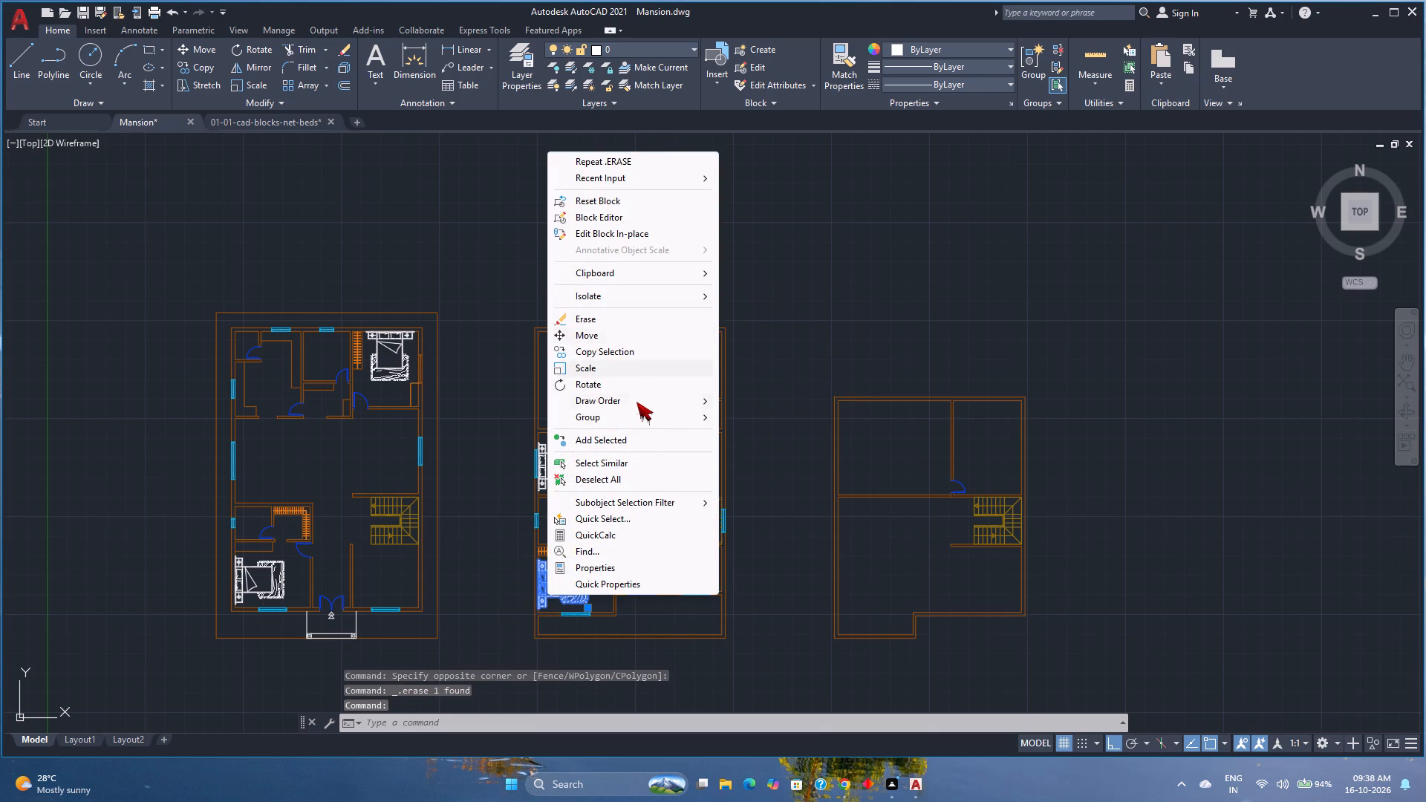
pyautogui.click(631, 463)
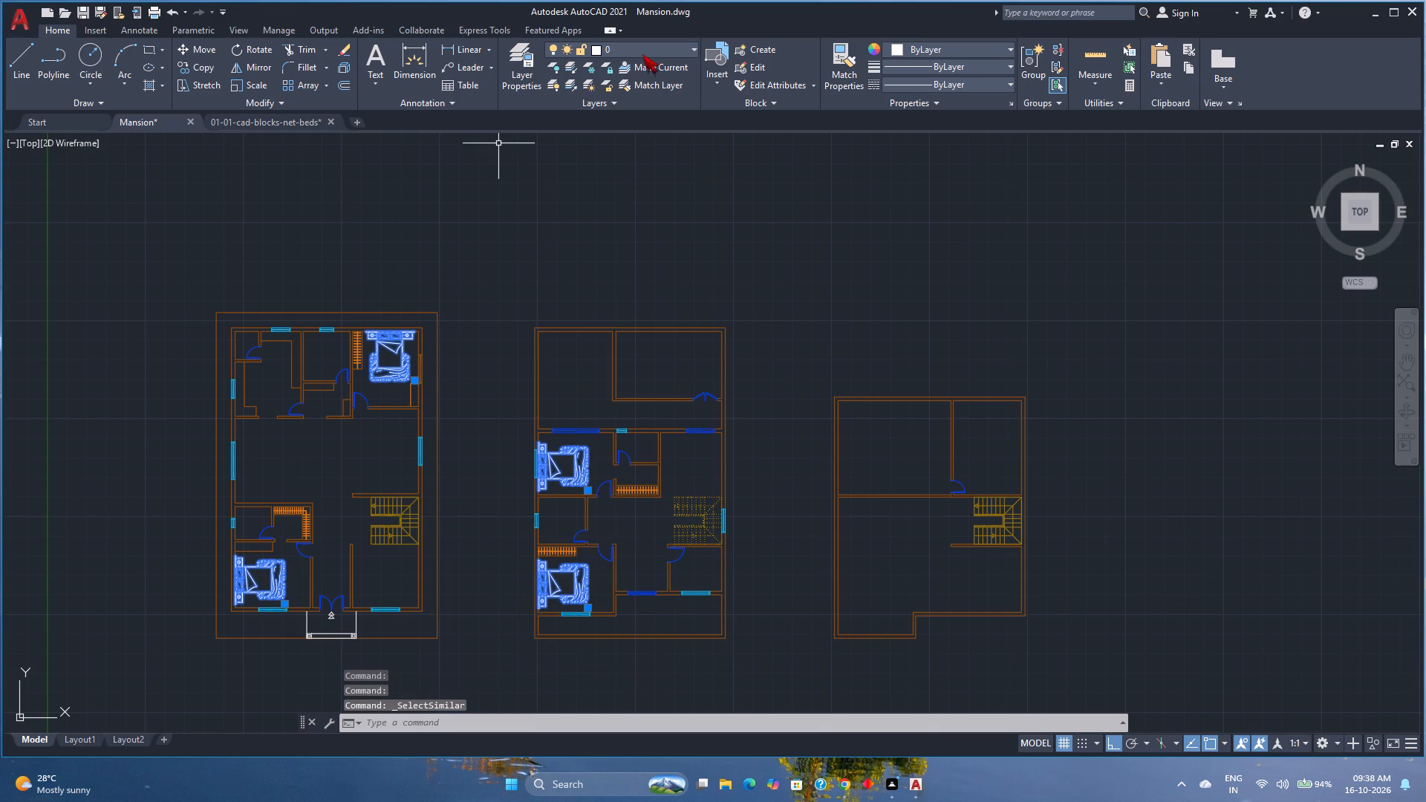
pyautogui.click(654, 54)
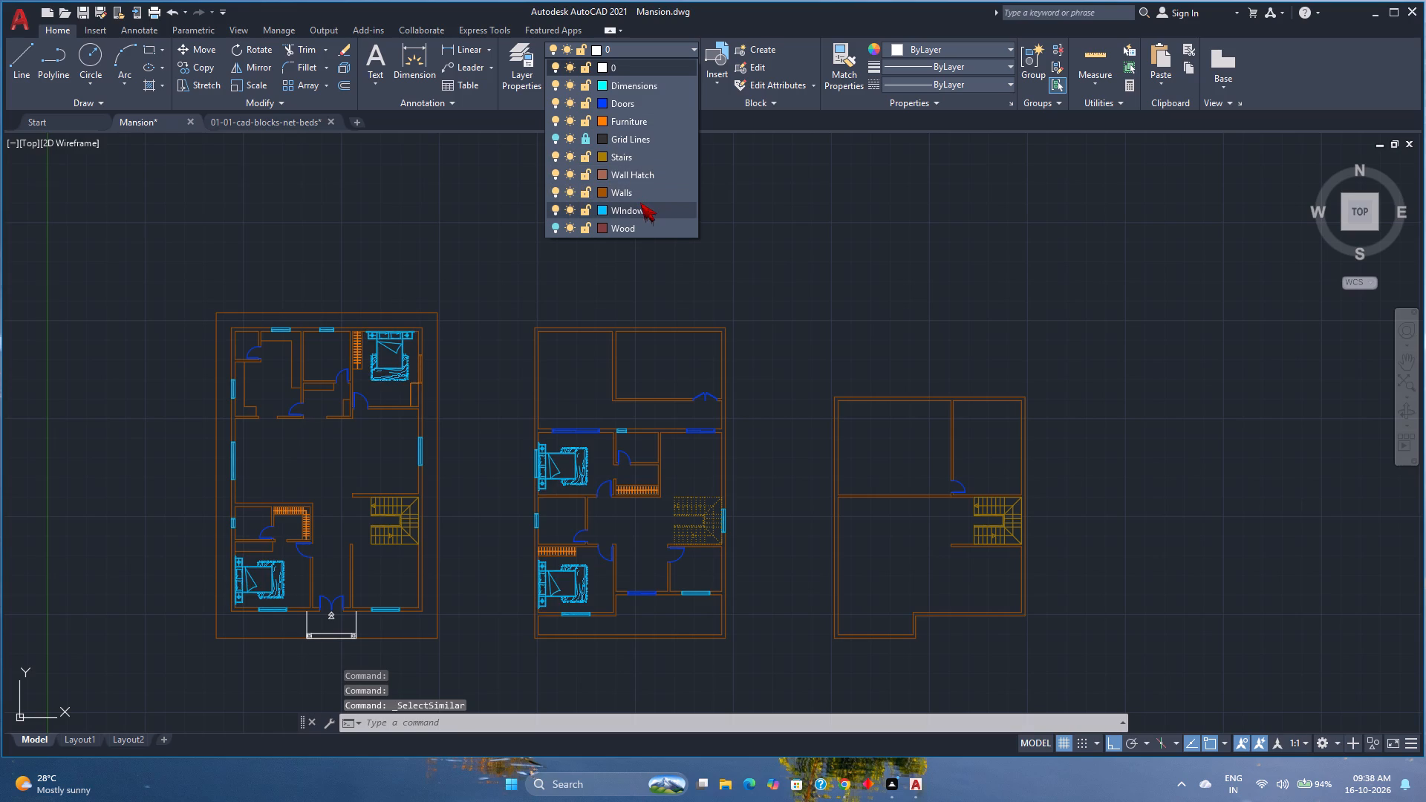
pyautogui.click(631, 119)
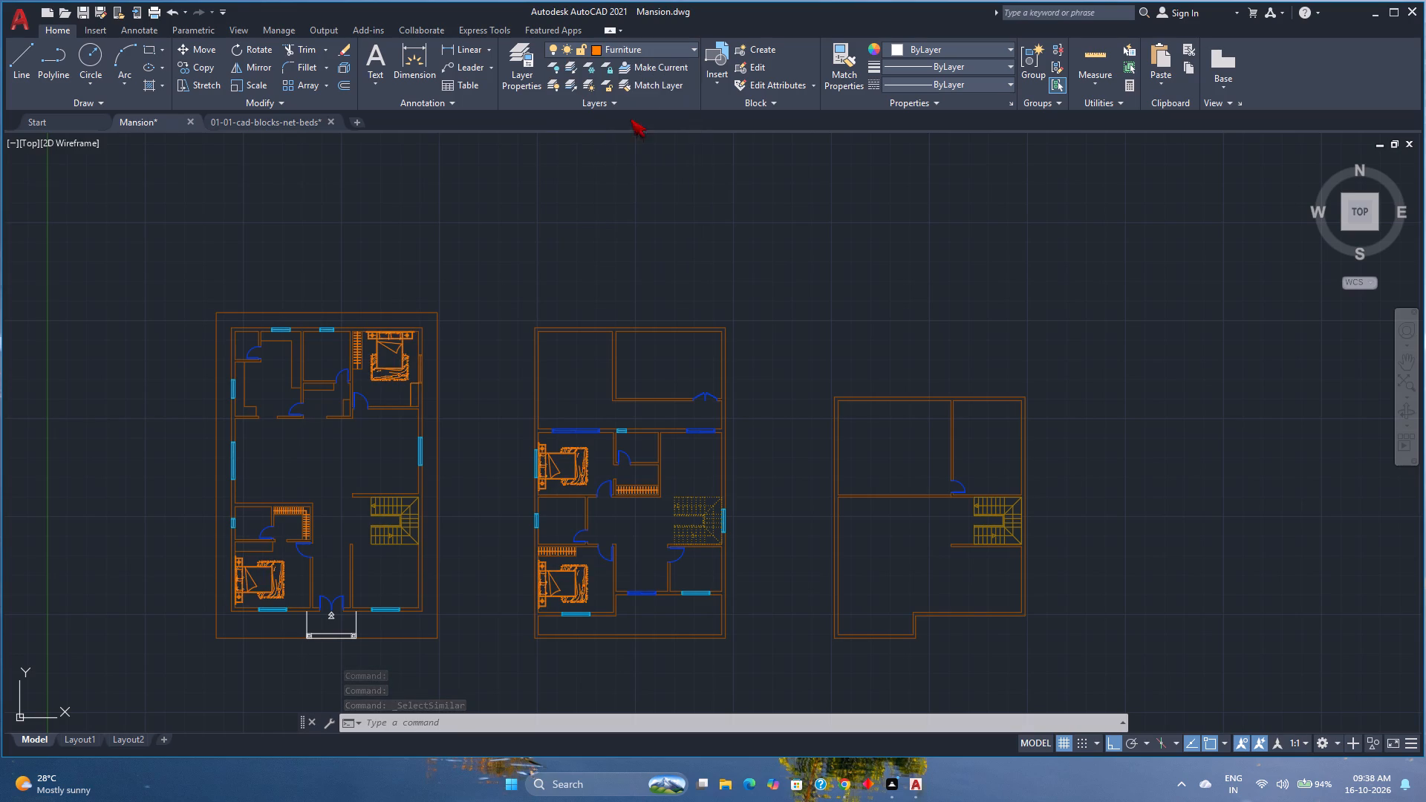
pyautogui.press('Escape')
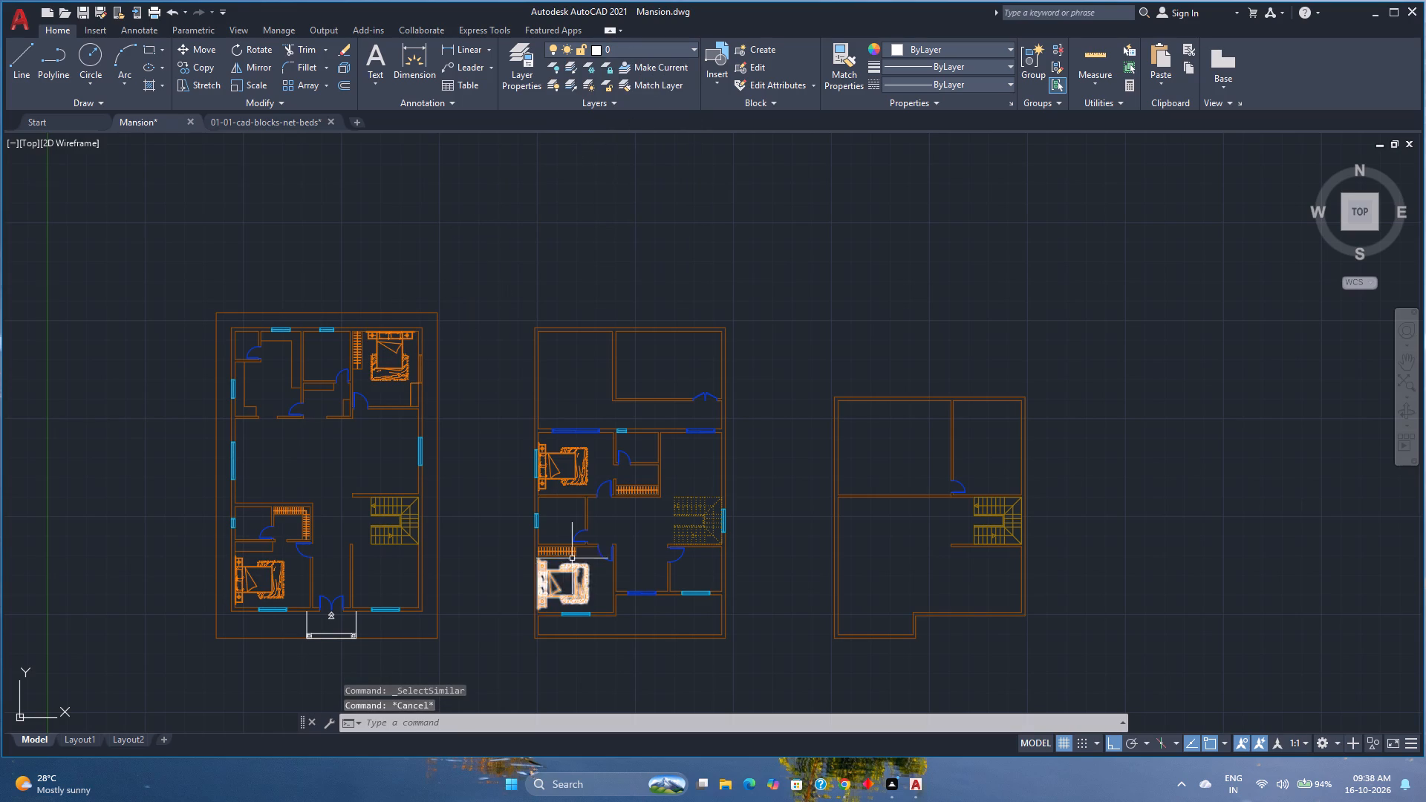
# Measure the small room west of the first plan's L-shaped closet with the quick measure tool.
pyautogui.moveTo(576, 554); pyautogui.dragTo(596, 538, button='middle')
pyautogui.scroll(2, 608, 517)
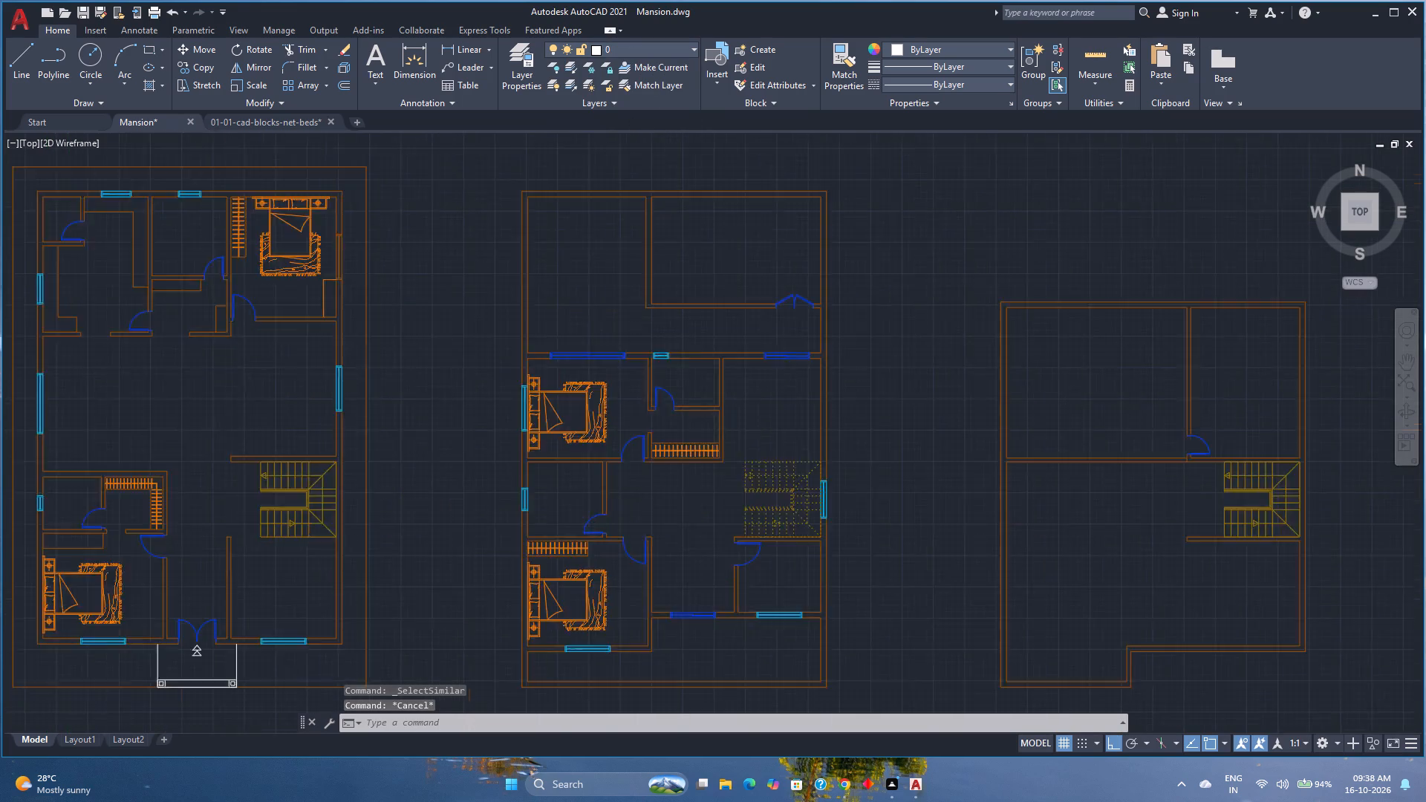
pyautogui.scroll(-1, 608, 514)
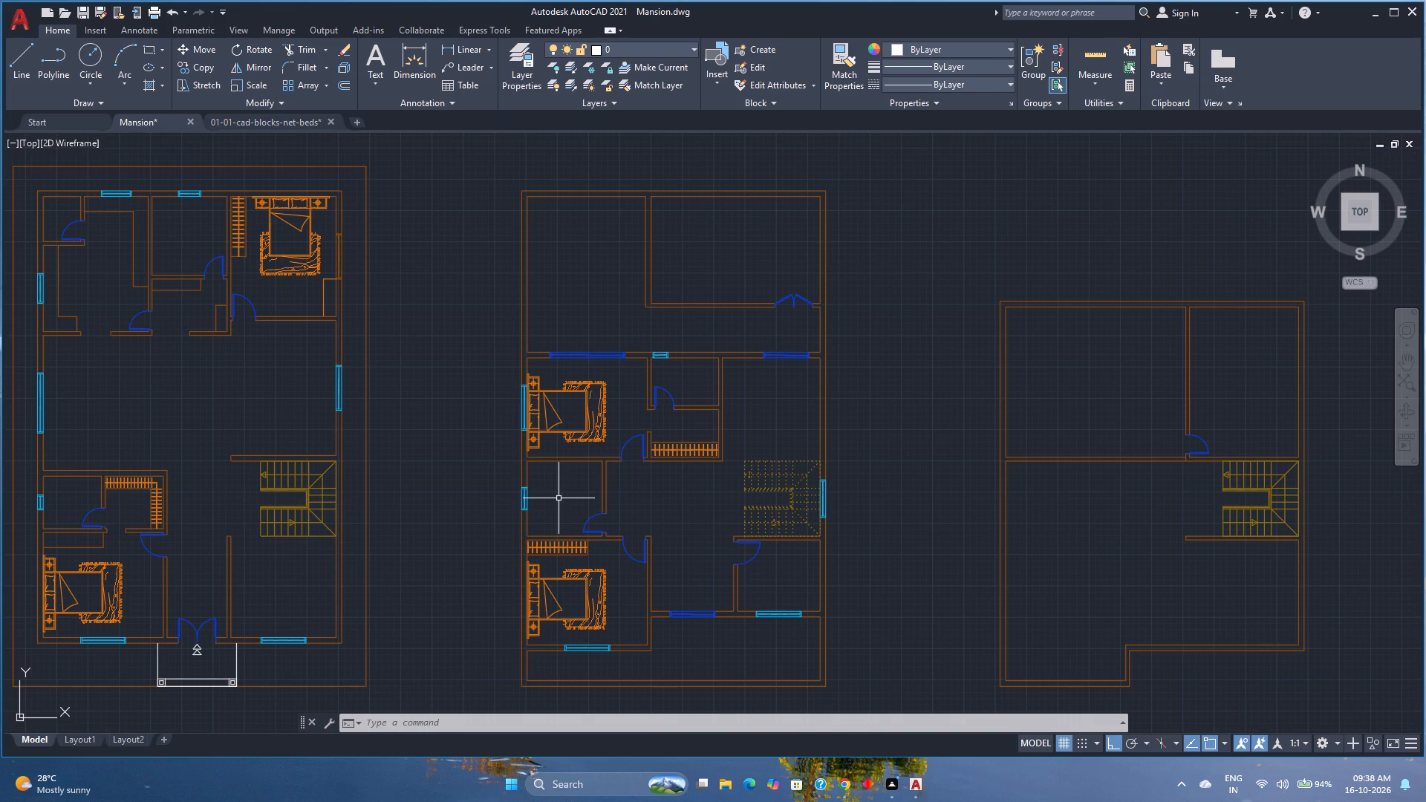
pyautogui.moveTo(409, 515); pyautogui.dragTo(671, 501, button='middle')
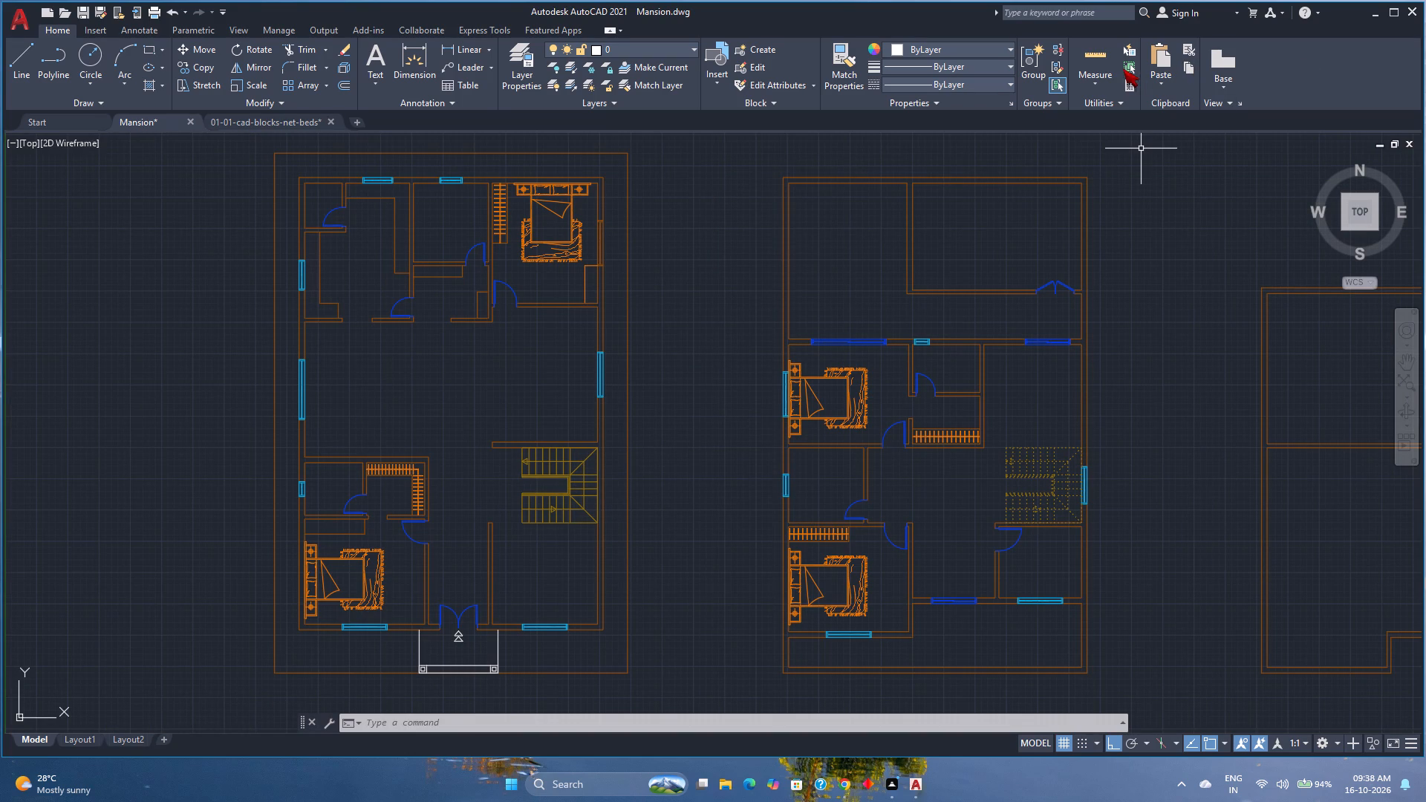
pyautogui.click(1101, 56)
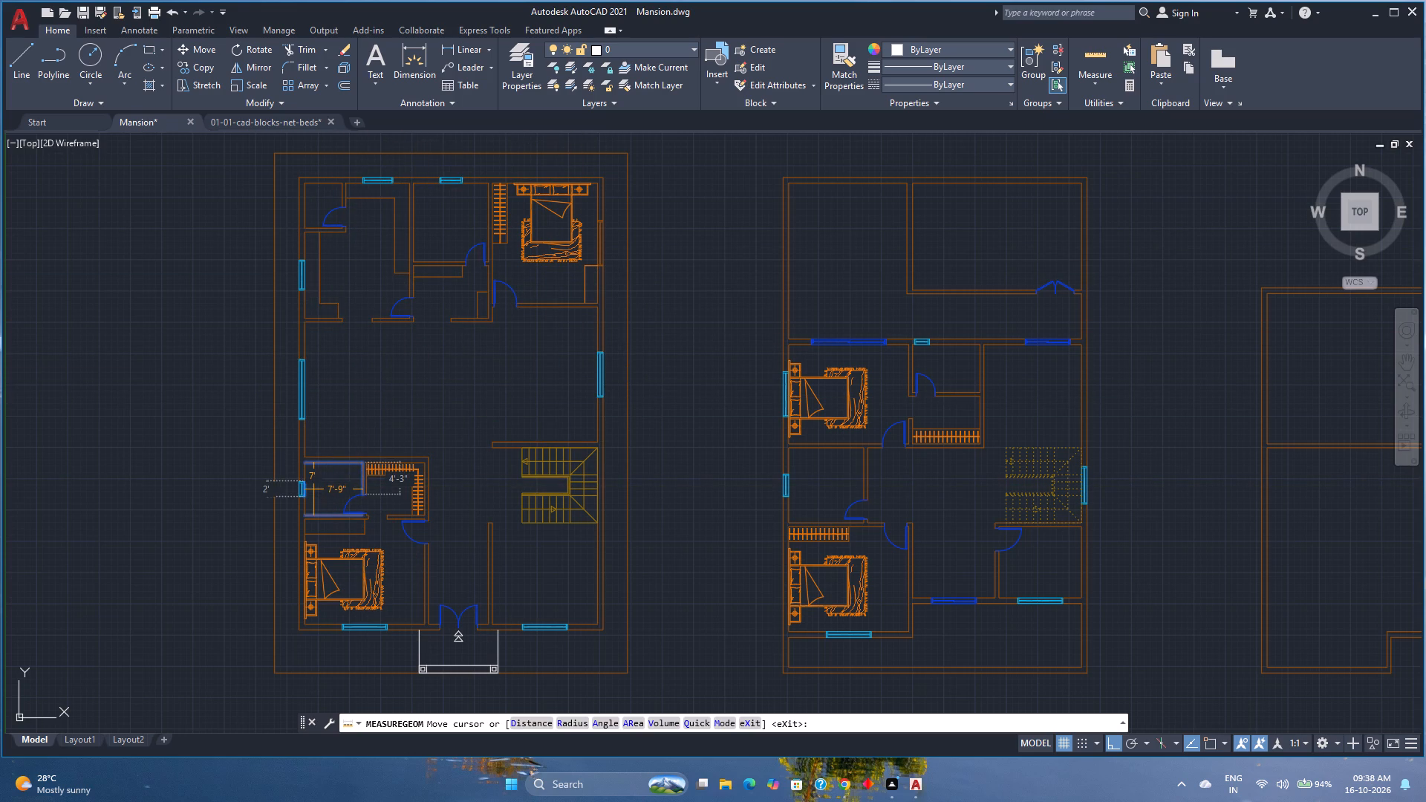
pyautogui.scroll(1, 313, 489)
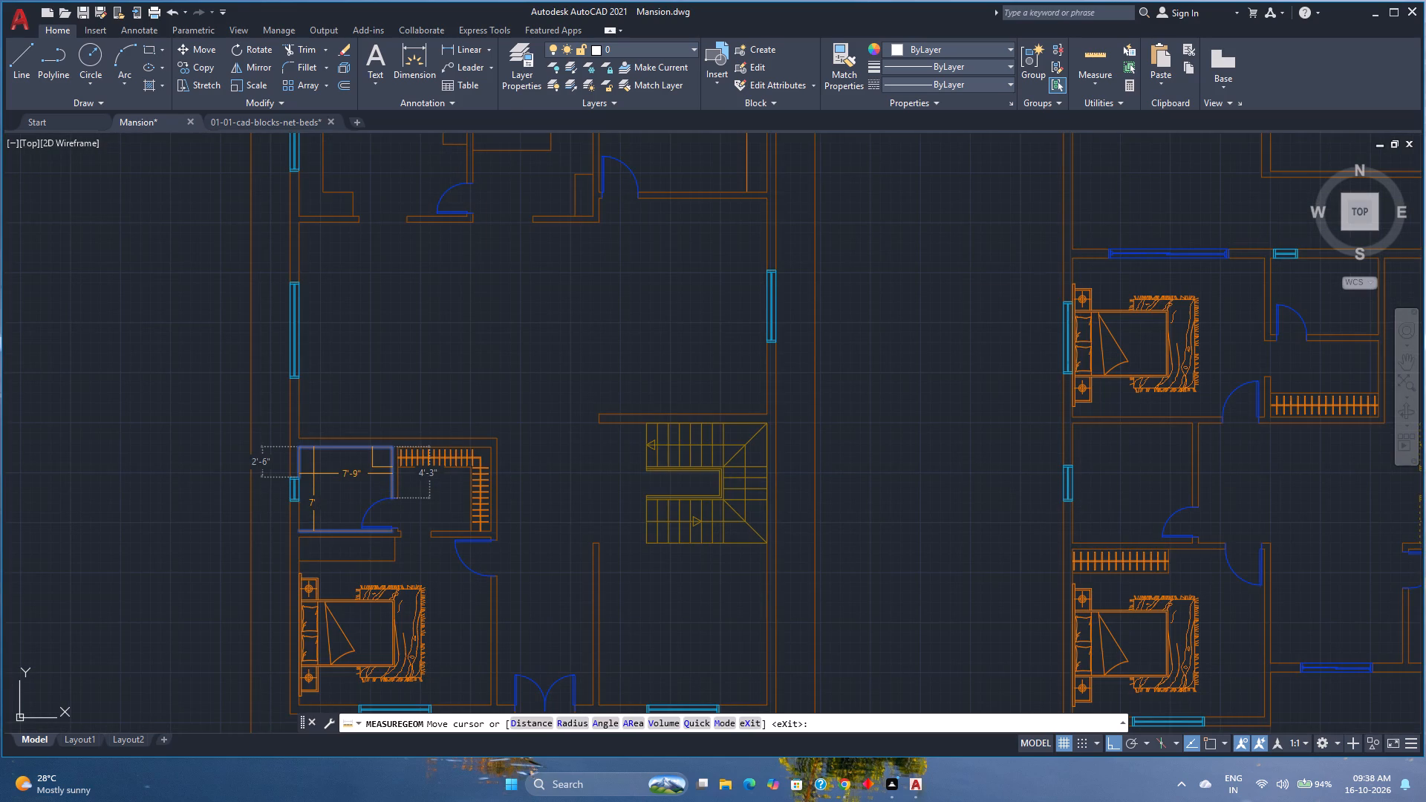
pyautogui.scroll(1, 313, 474)
pyautogui.rightClick(313, 474)
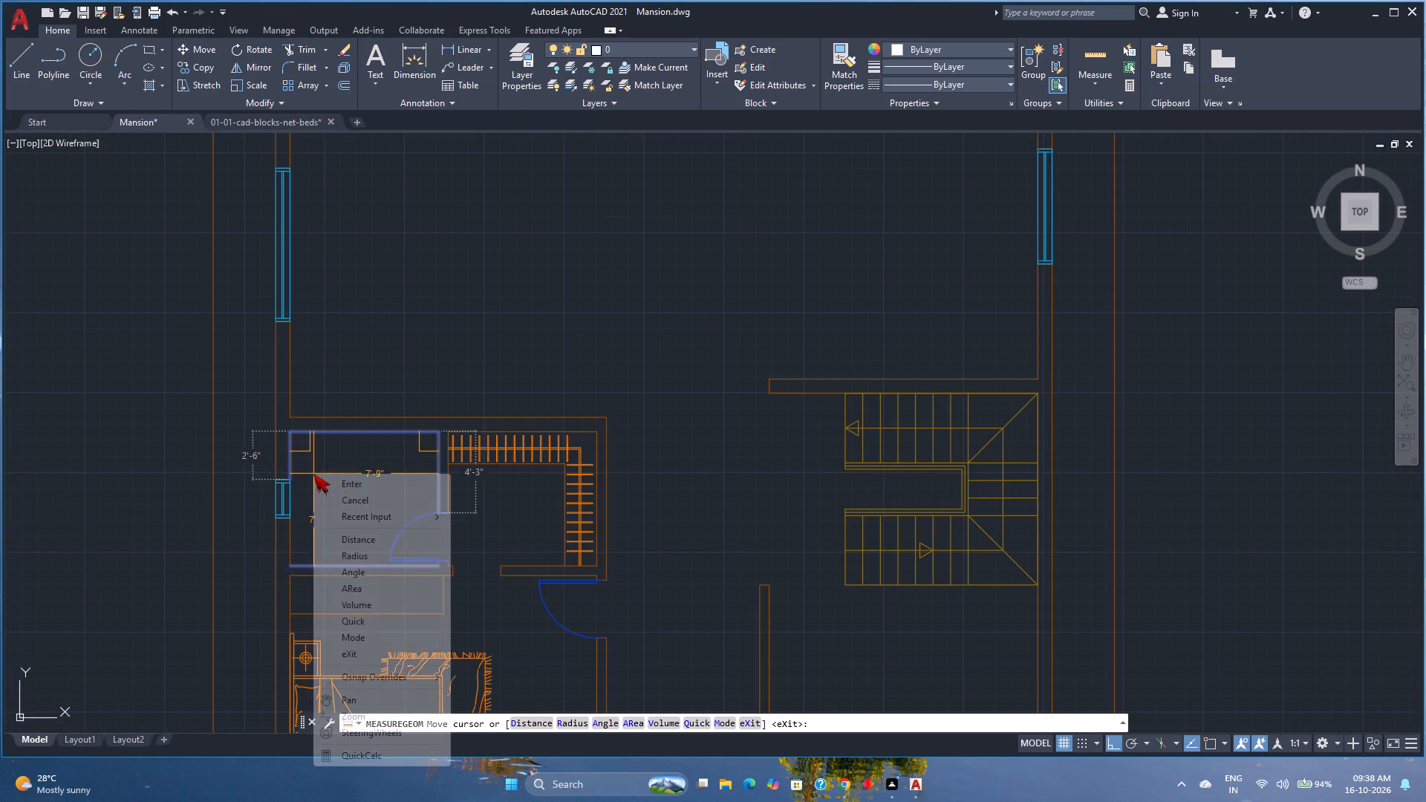
pyautogui.press('Escape')
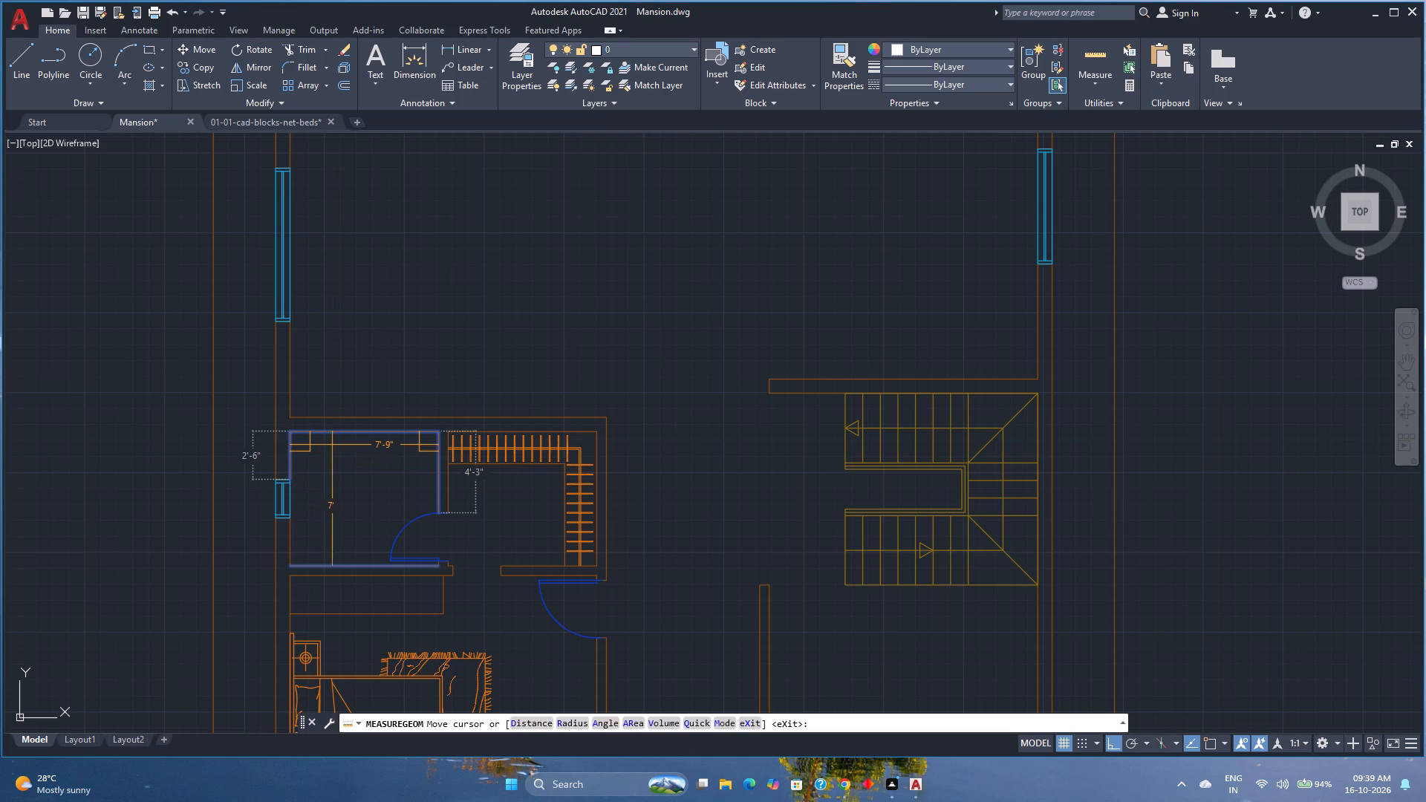
pyautogui.scroll(-3, 333, 445)
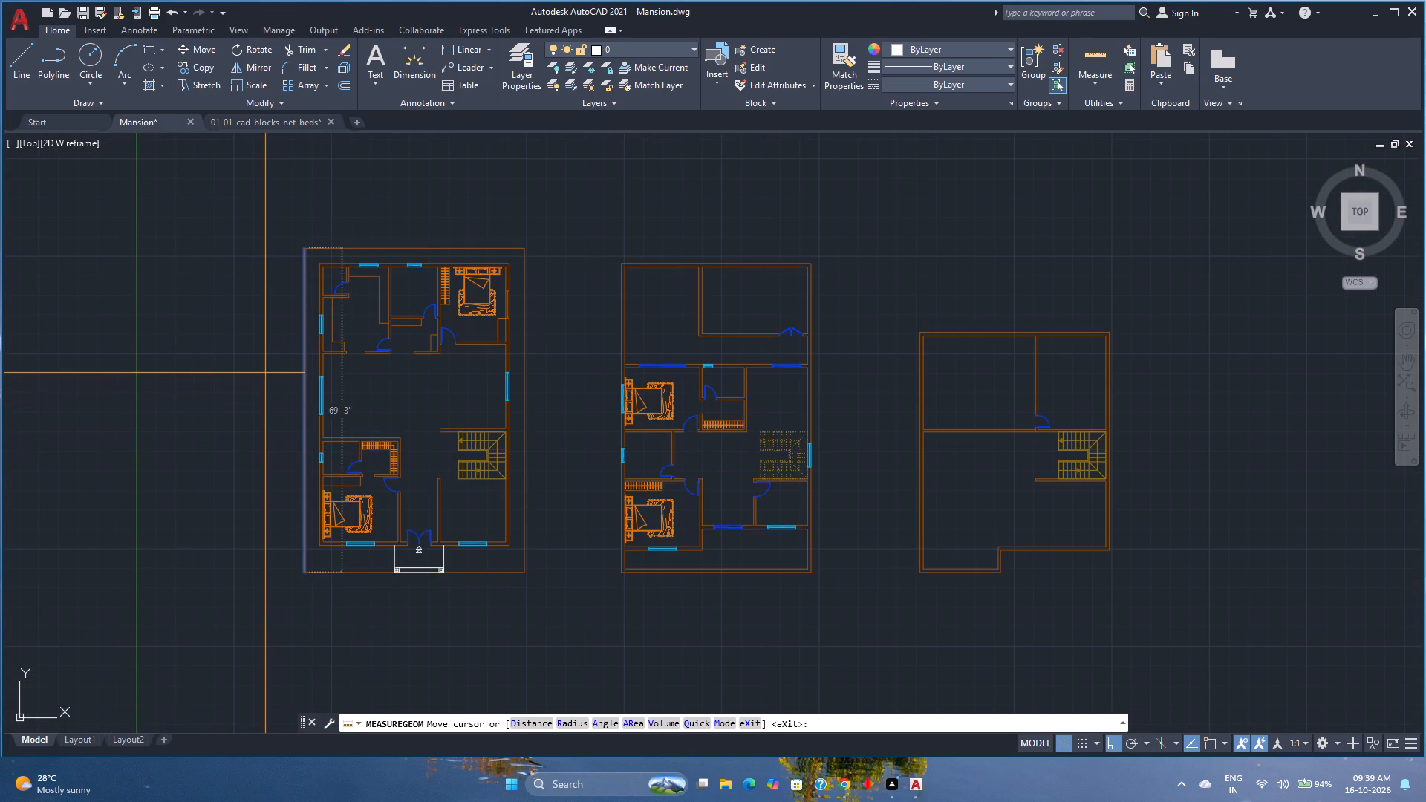
pyautogui.scroll(-1, 335, 391)
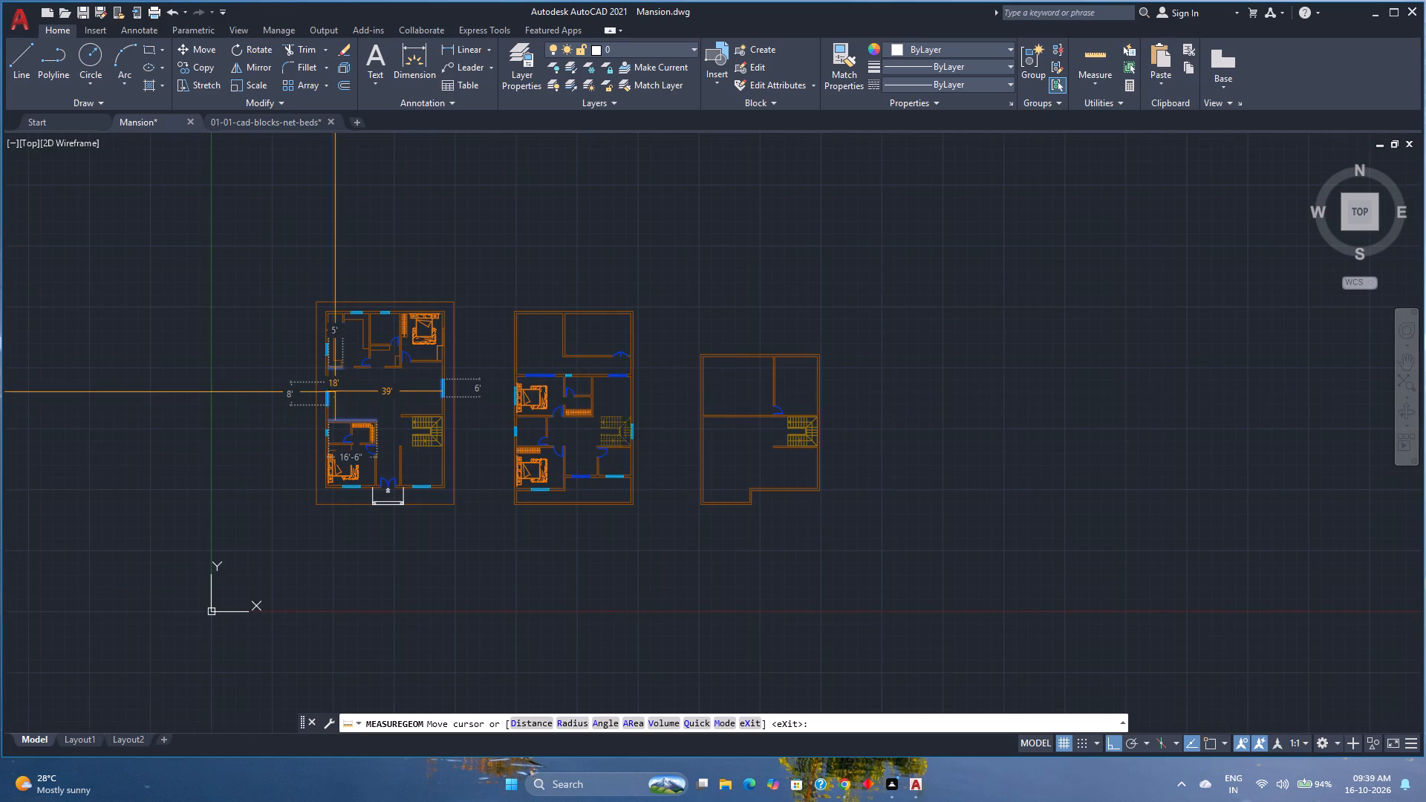
pyautogui.press('Escape')
# Re-measure the clear width and depth of the small room beside the first plan's L-shaped closet.
pyautogui.scroll(4, 361, 435)
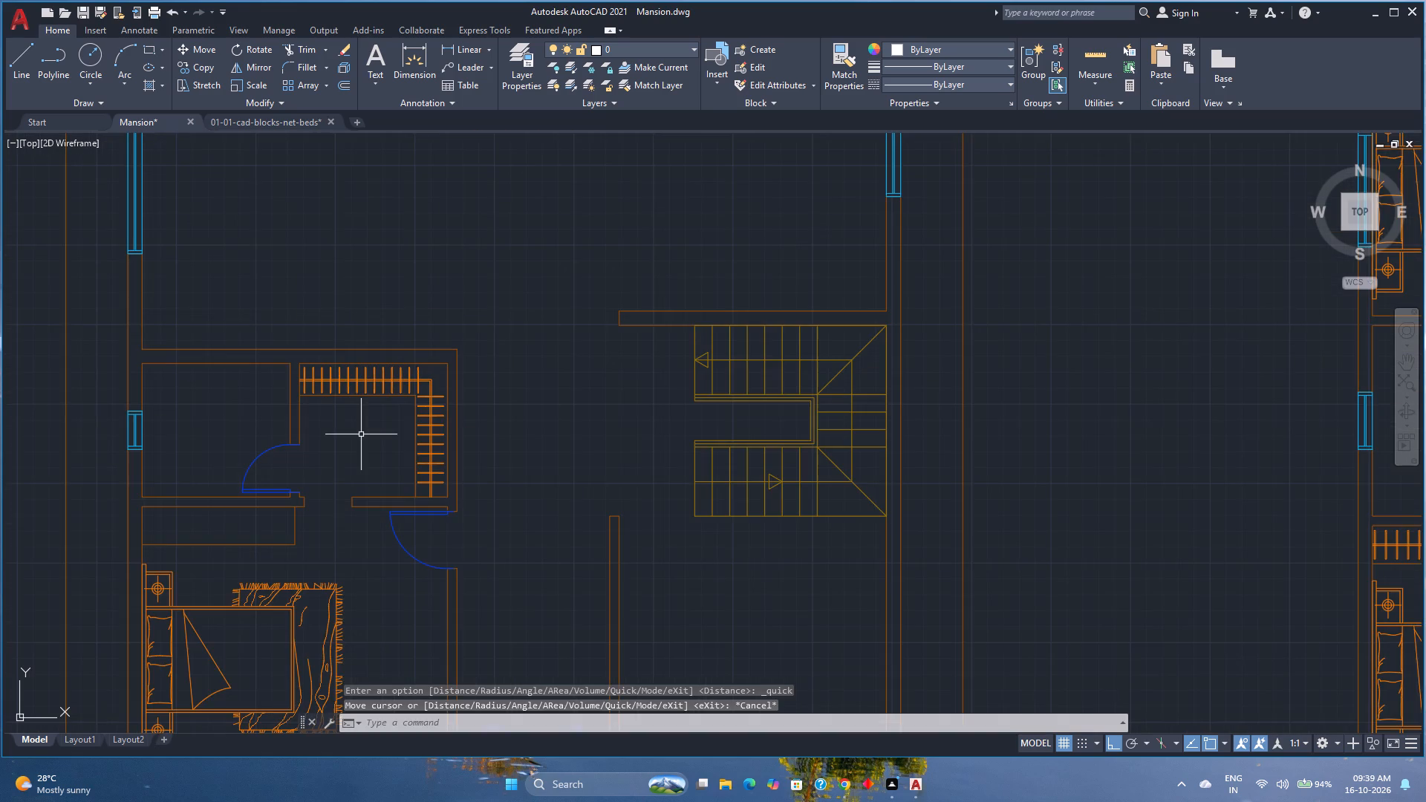
pyautogui.moveTo(361, 434); pyautogui.dragTo(374, 427, button='middle')
pyautogui.moveTo(258, 426); pyautogui.dragTo(356, 433, button='middle')
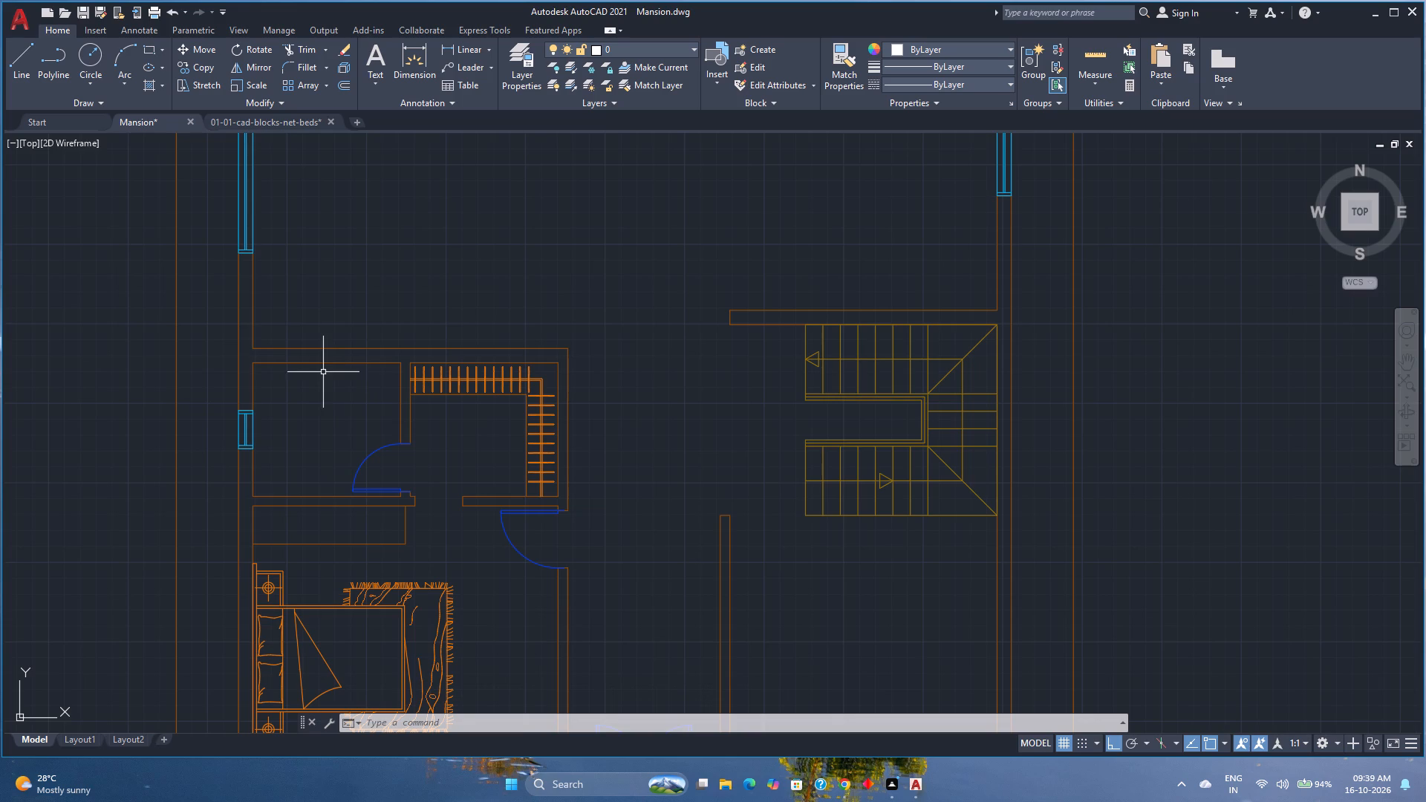
pyautogui.scroll(1, 299, 416)
pyautogui.middleClick(299, 416)
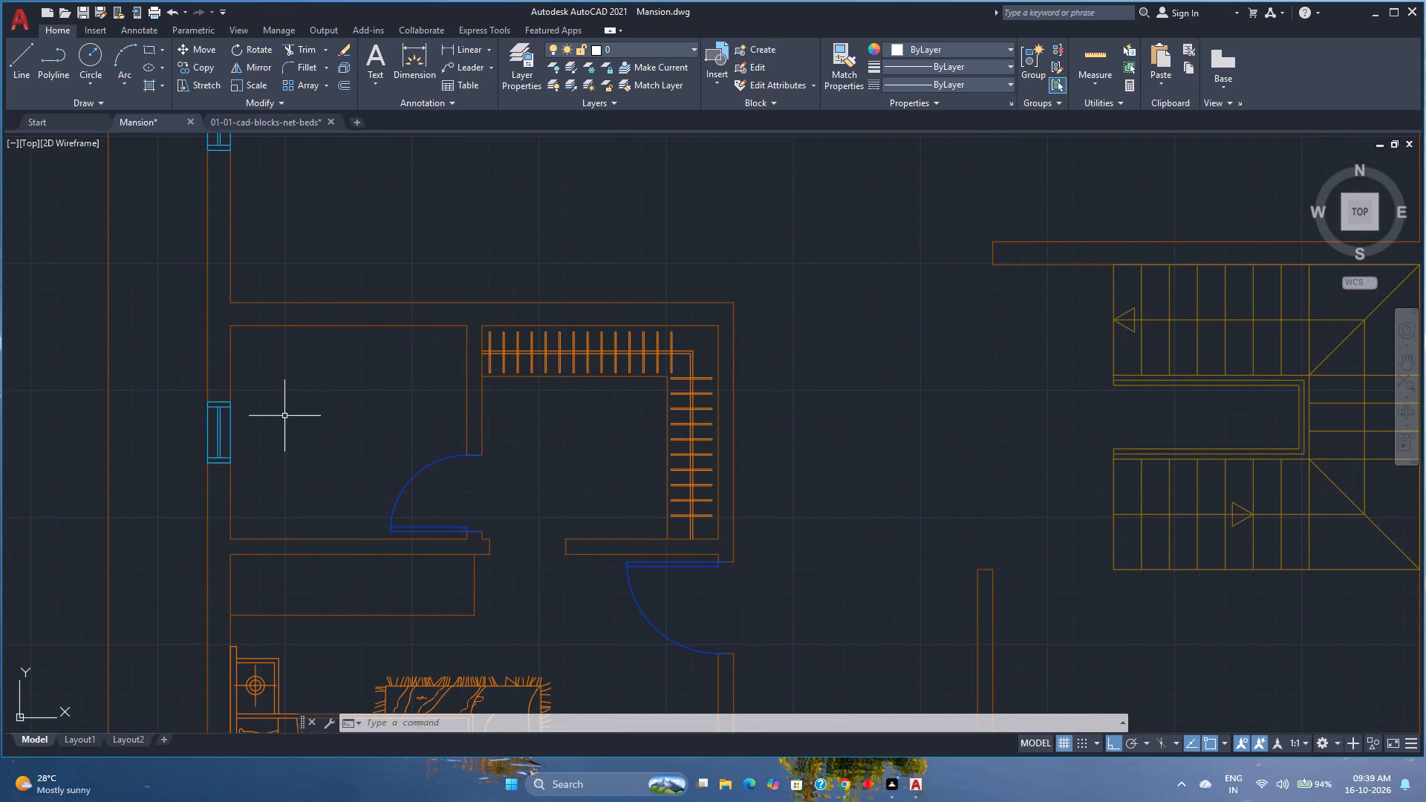
pyautogui.click(1084, 56)
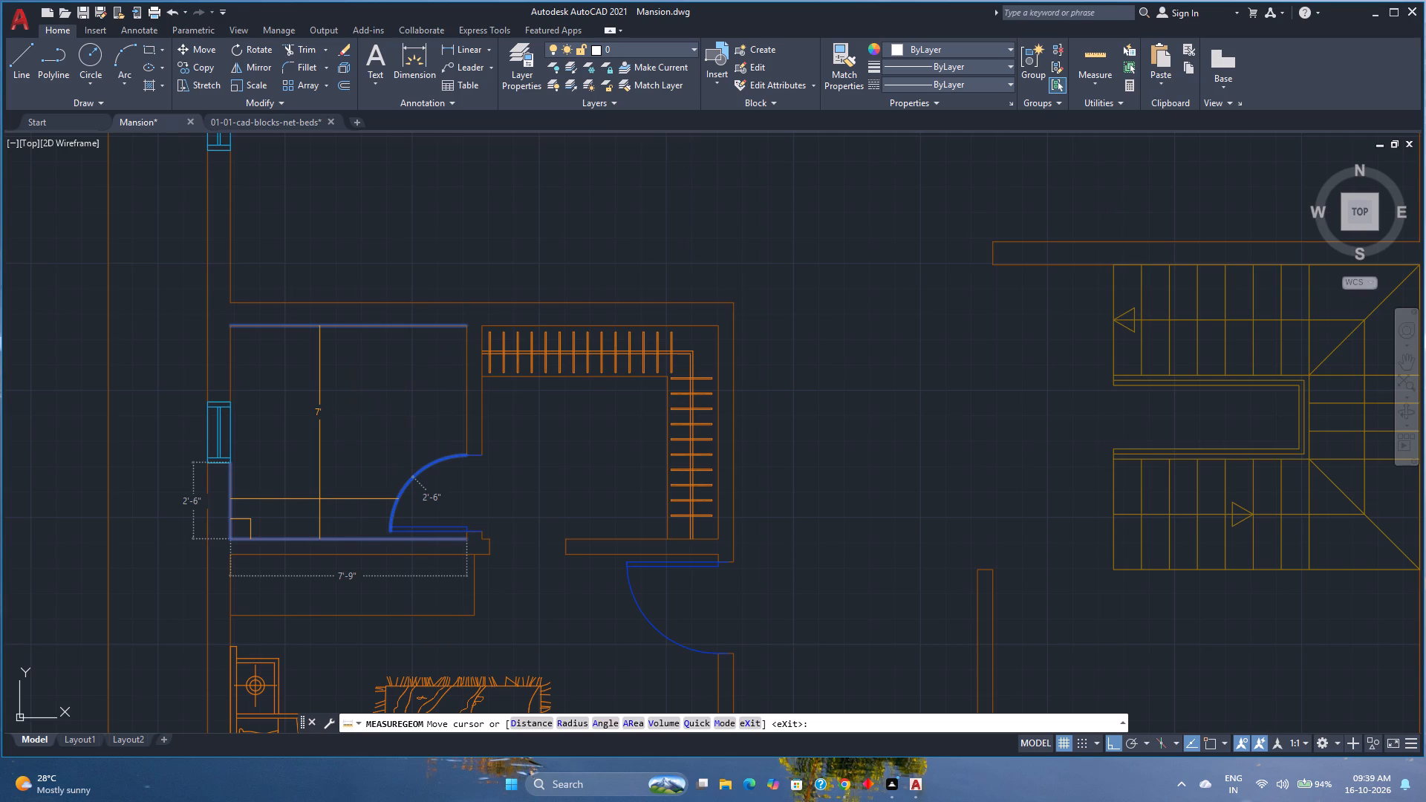
pyautogui.press('Escape')
# Examine the small rooms adjoining the bedrooms on the first and middle plans.
pyautogui.scroll(-2, 288, 340)
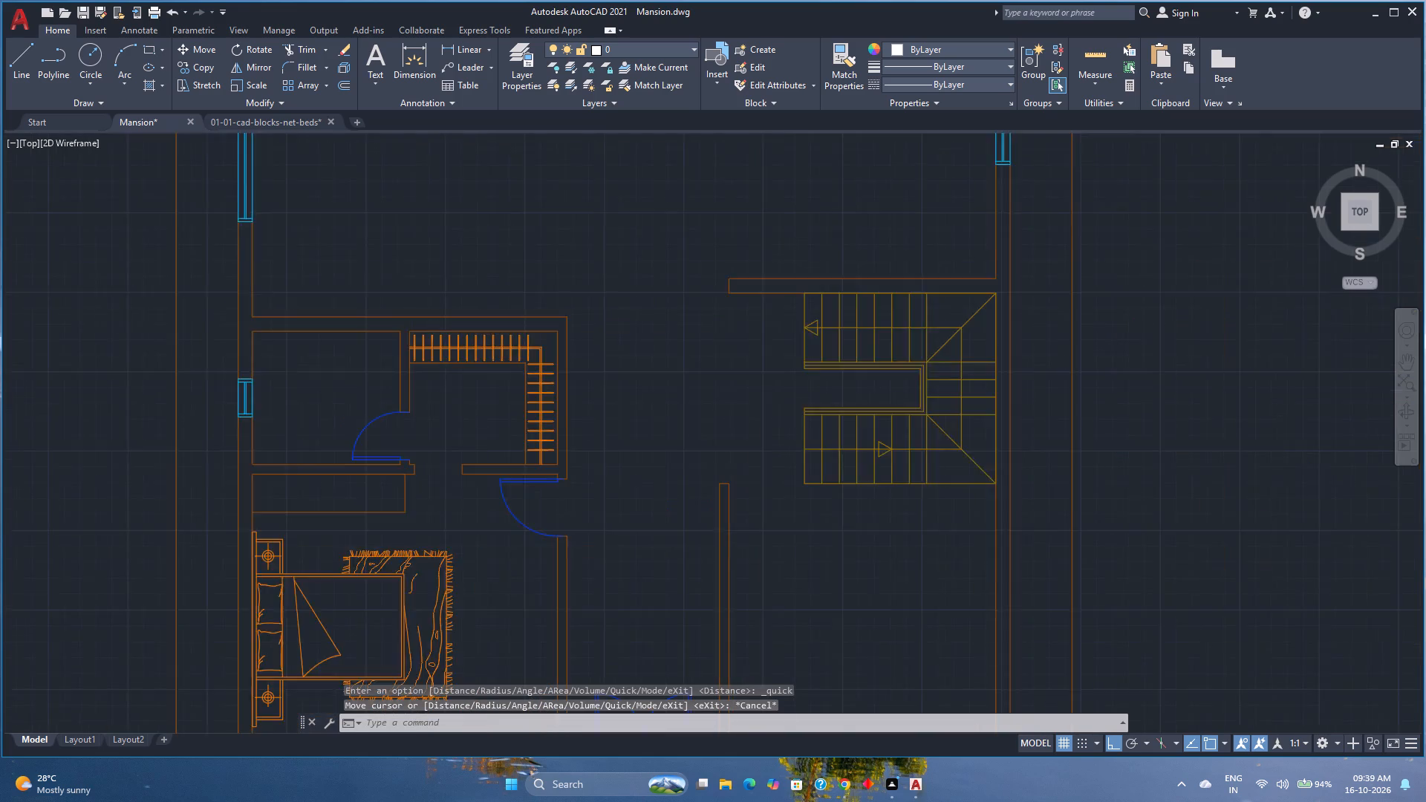
pyautogui.scroll(-1, 519, 307)
pyautogui.moveTo(519, 307); pyautogui.dragTo(489, 490, button='middle')
pyautogui.scroll(1, 484, 299)
pyautogui.moveTo(484, 299); pyautogui.dragTo(480, 374, button='middle')
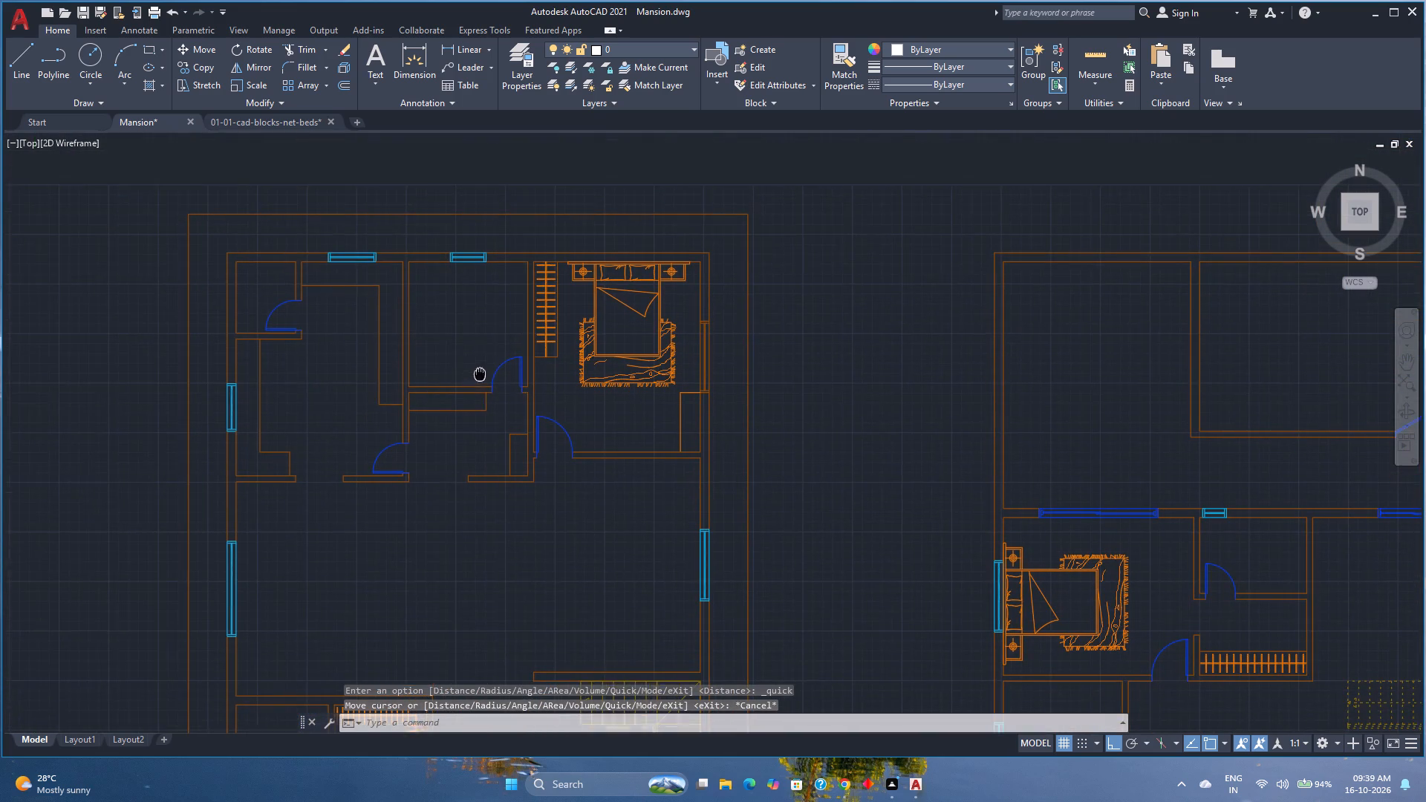
pyautogui.moveTo(480, 374); pyautogui.dragTo(480, 375, button='middle')
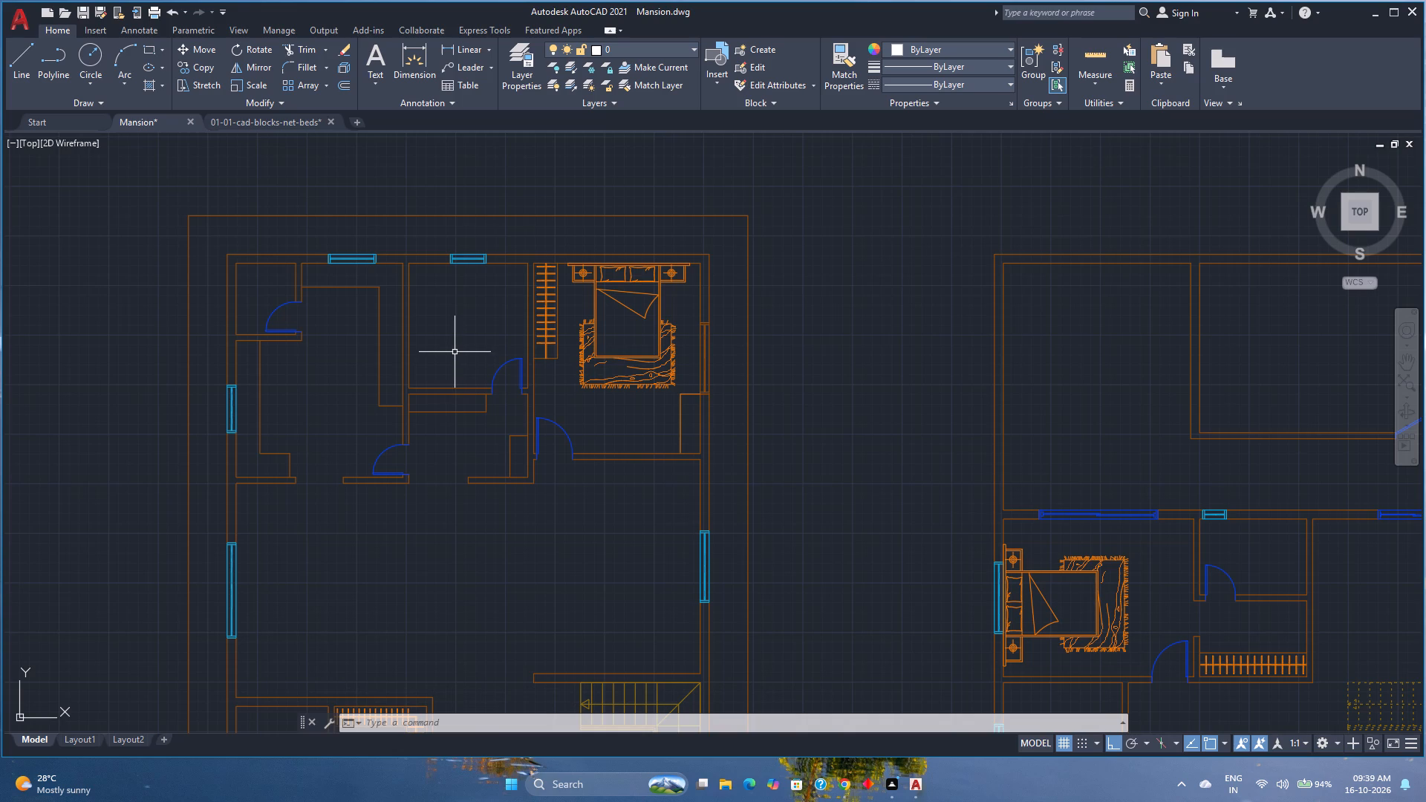
pyautogui.moveTo(509, 469); pyautogui.dragTo(382, 485, button='middle')
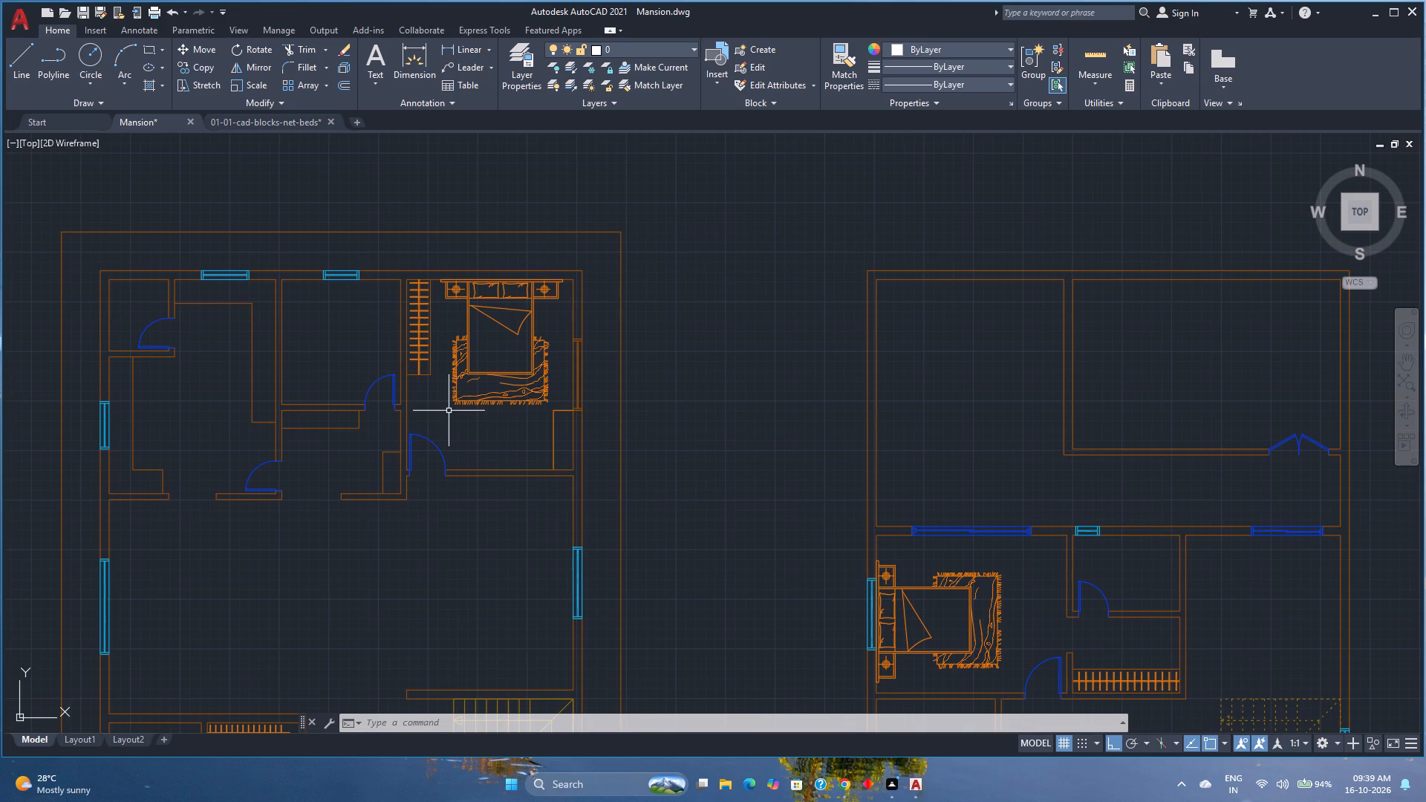
pyautogui.moveTo(889, 541); pyautogui.dragTo(336, 521, button='middle')
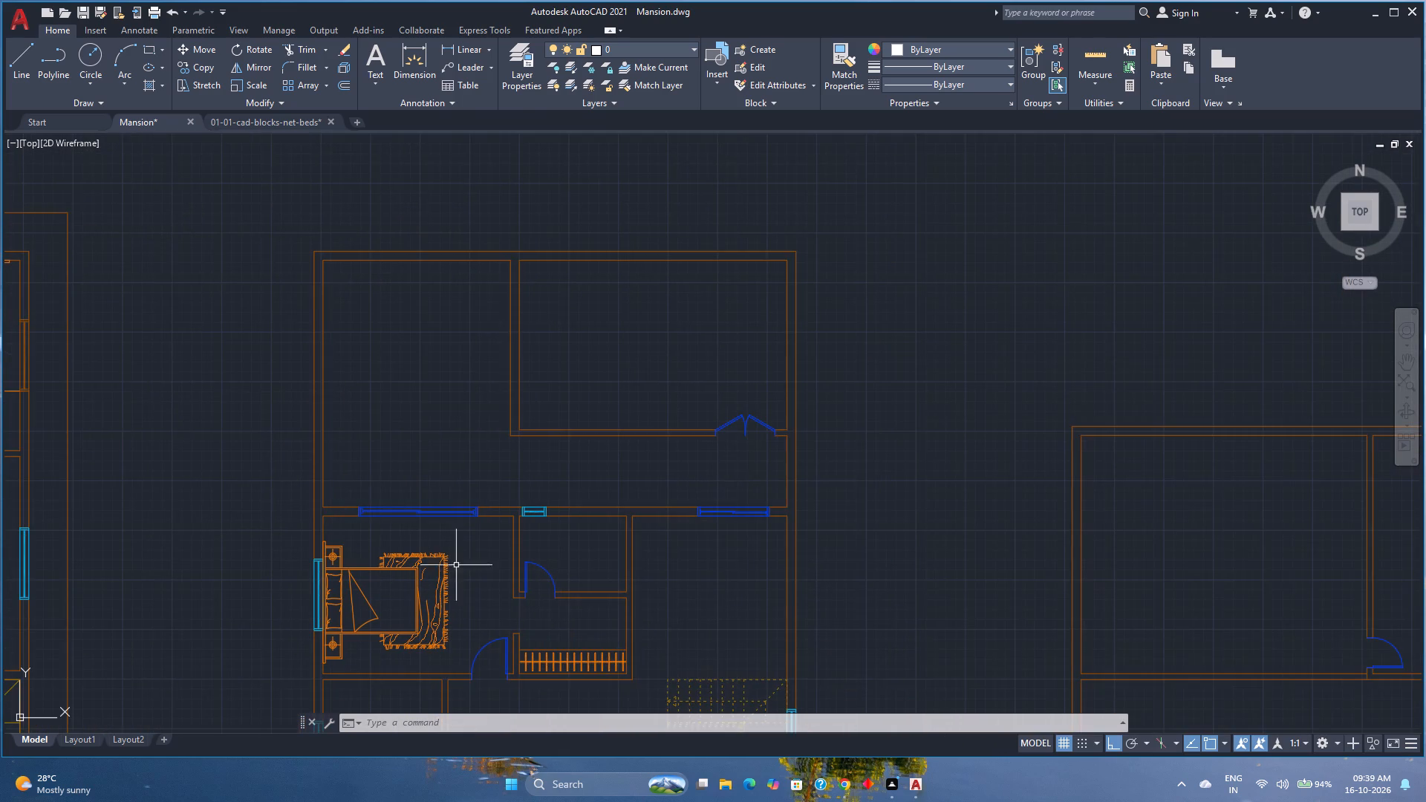
pyautogui.moveTo(570, 653); pyautogui.dragTo(533, 576, button='middle')
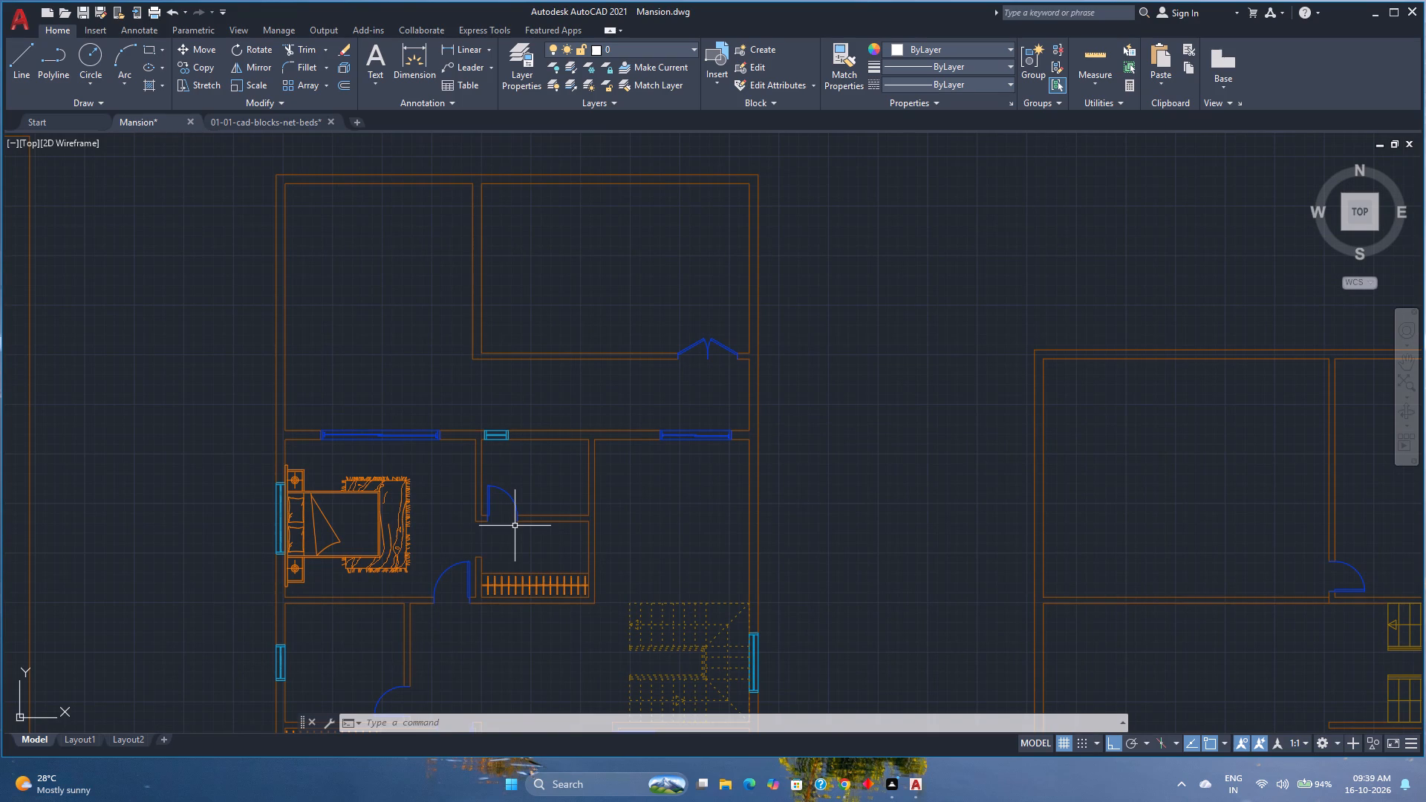
pyautogui.scroll(-1, 533, 532)
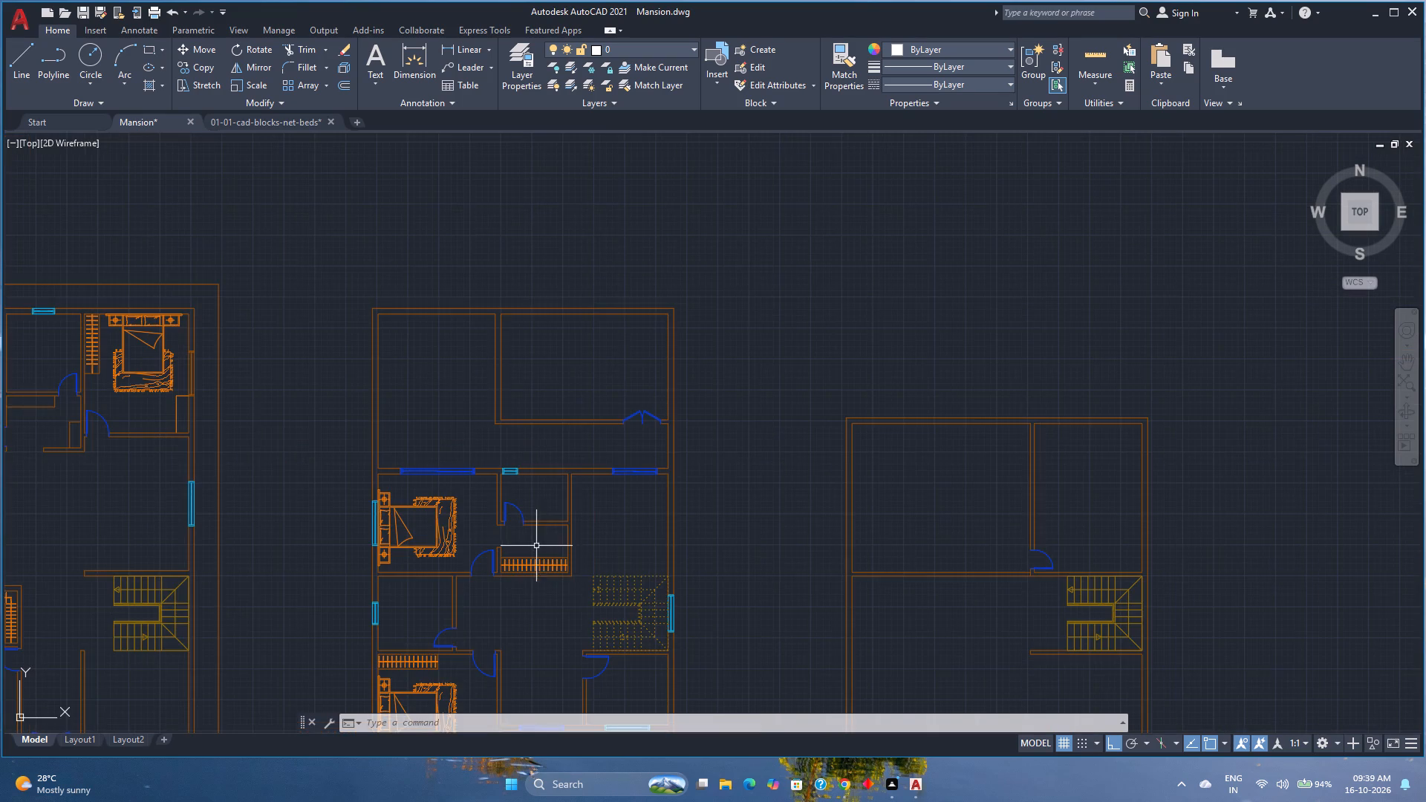
pyautogui.moveTo(470, 654); pyautogui.dragTo(544, 555, button='middle')
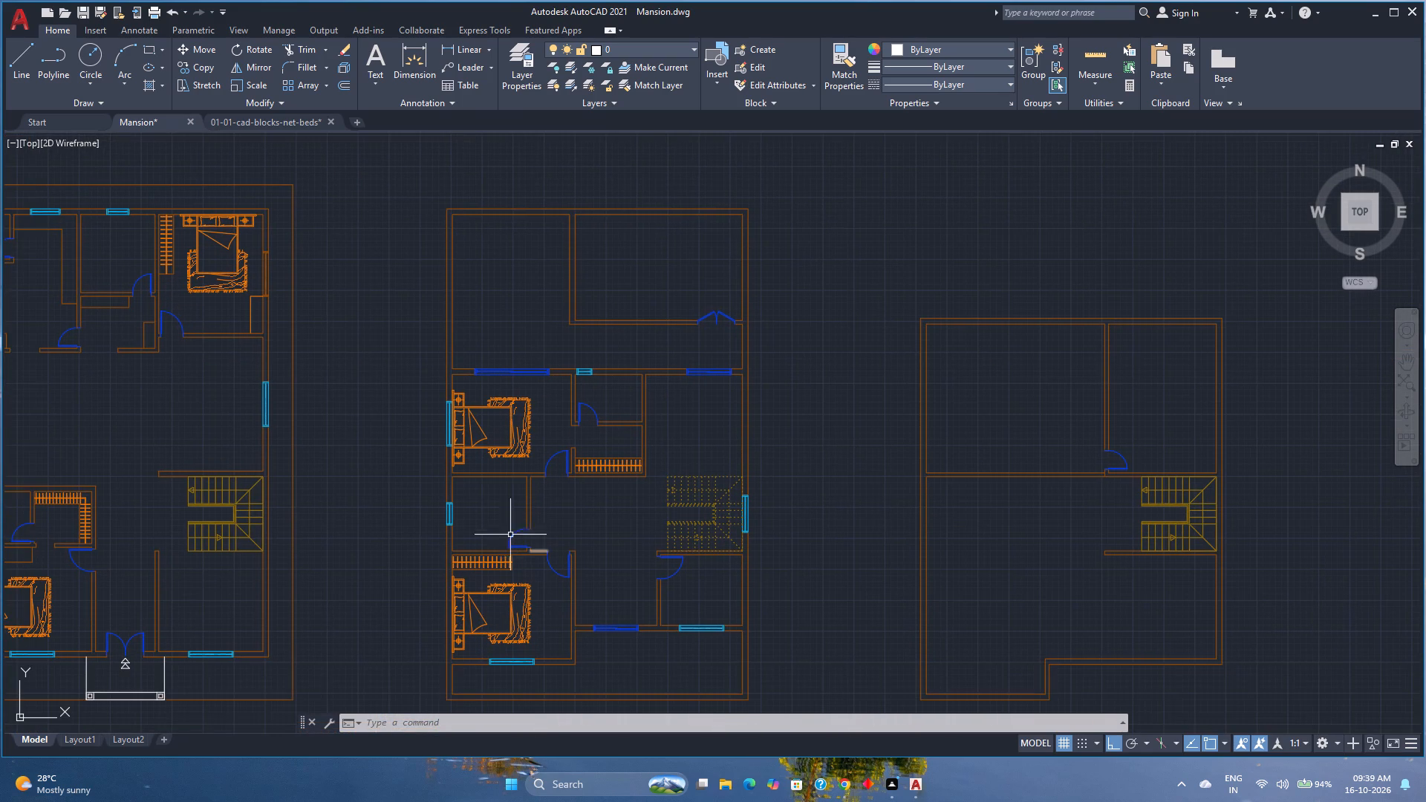
# Measure the small west room between the two bedrooms on the middle plan.
pyautogui.scroll(2, 485, 513)
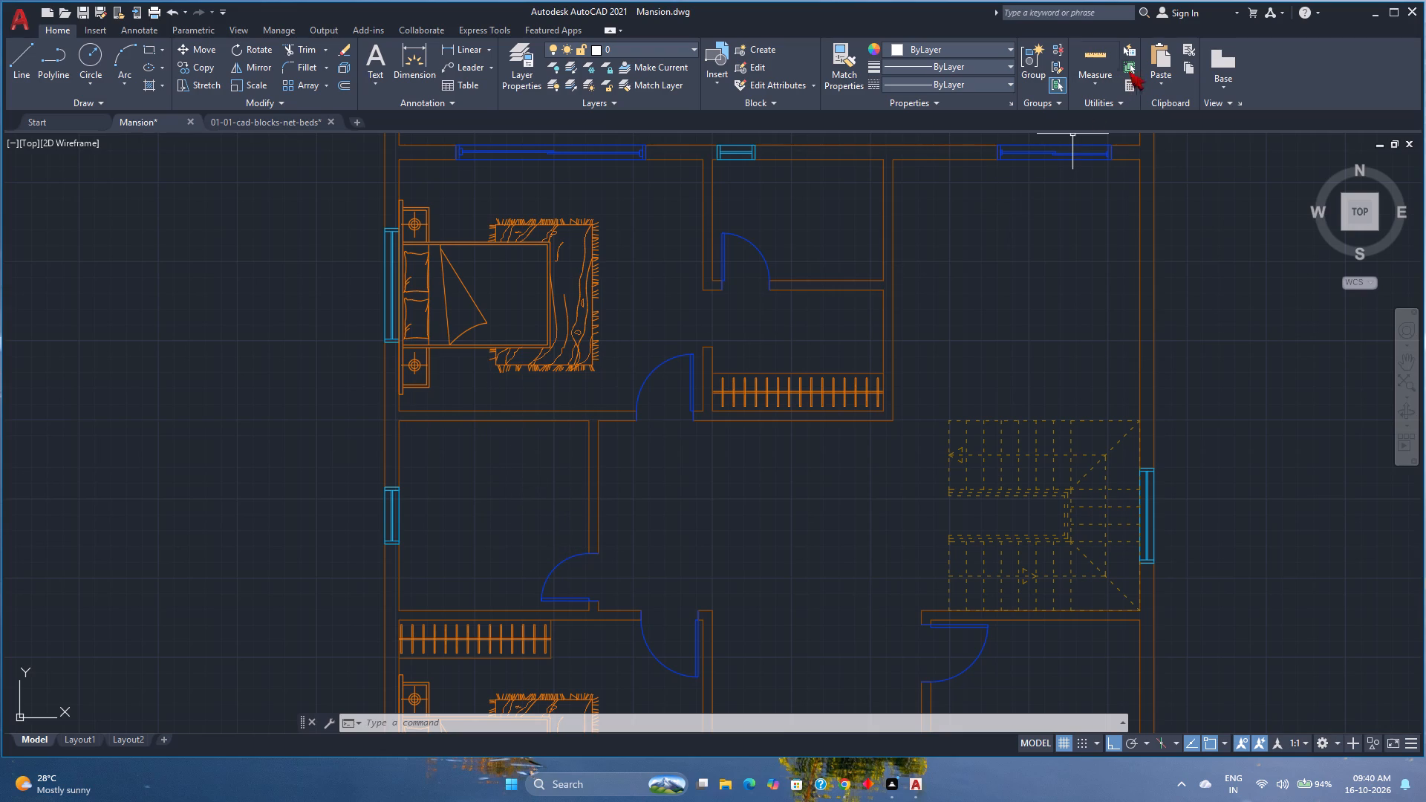
pyautogui.click(1095, 53)
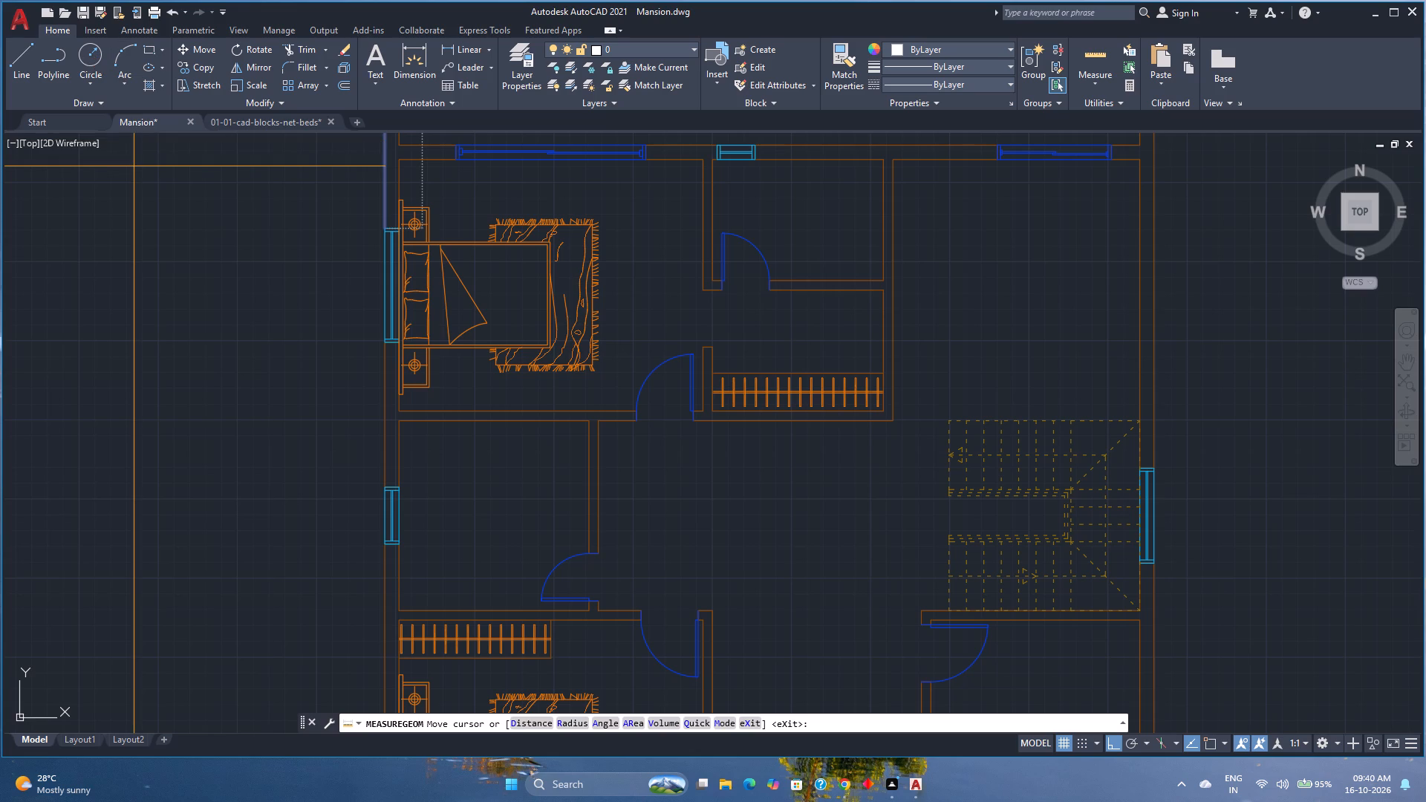
# Draw a 3' by 10' rectangle in the empty space west of the middle plan.
pyautogui.click(147, 47)
pyautogui.click(46, 295)
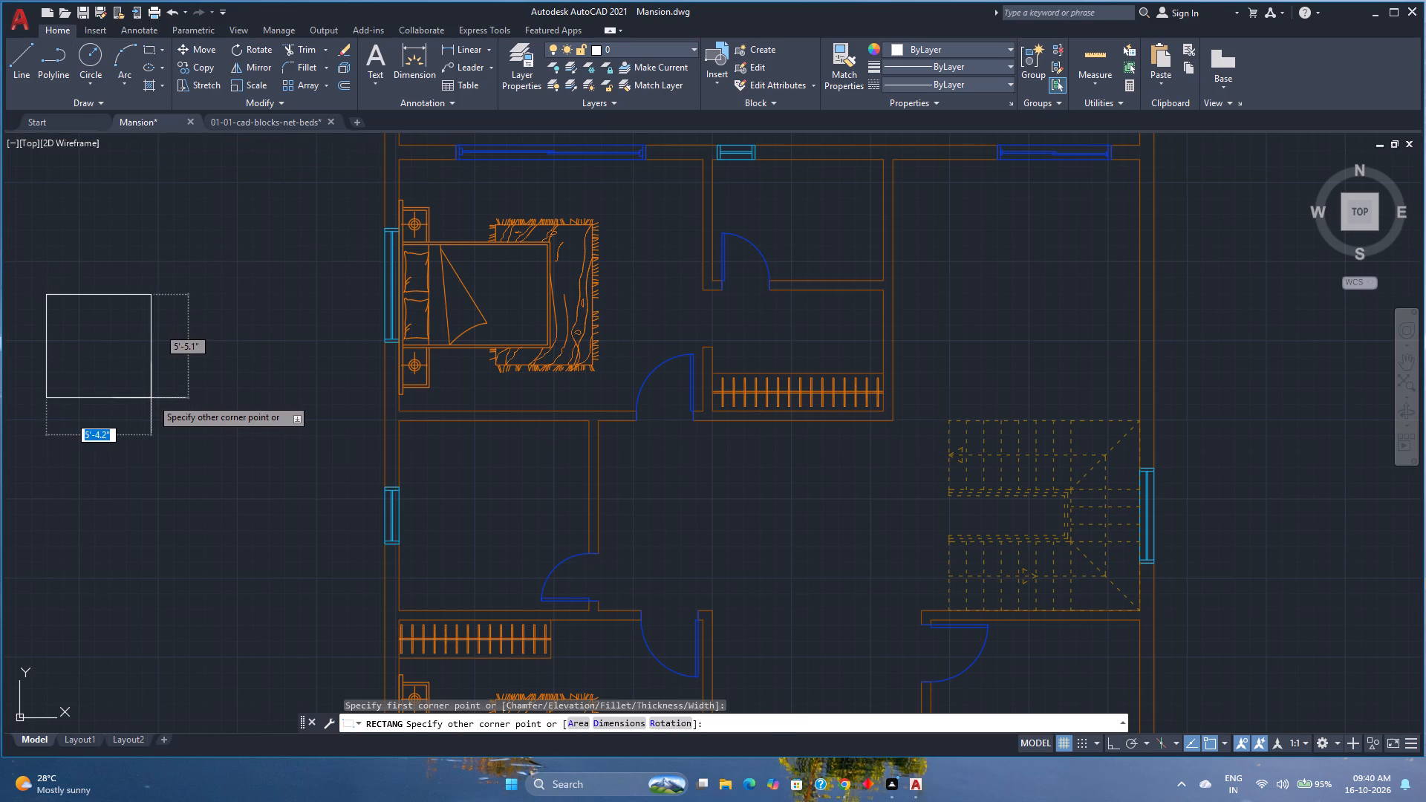
pyautogui.scroll(-1, 153, 398)
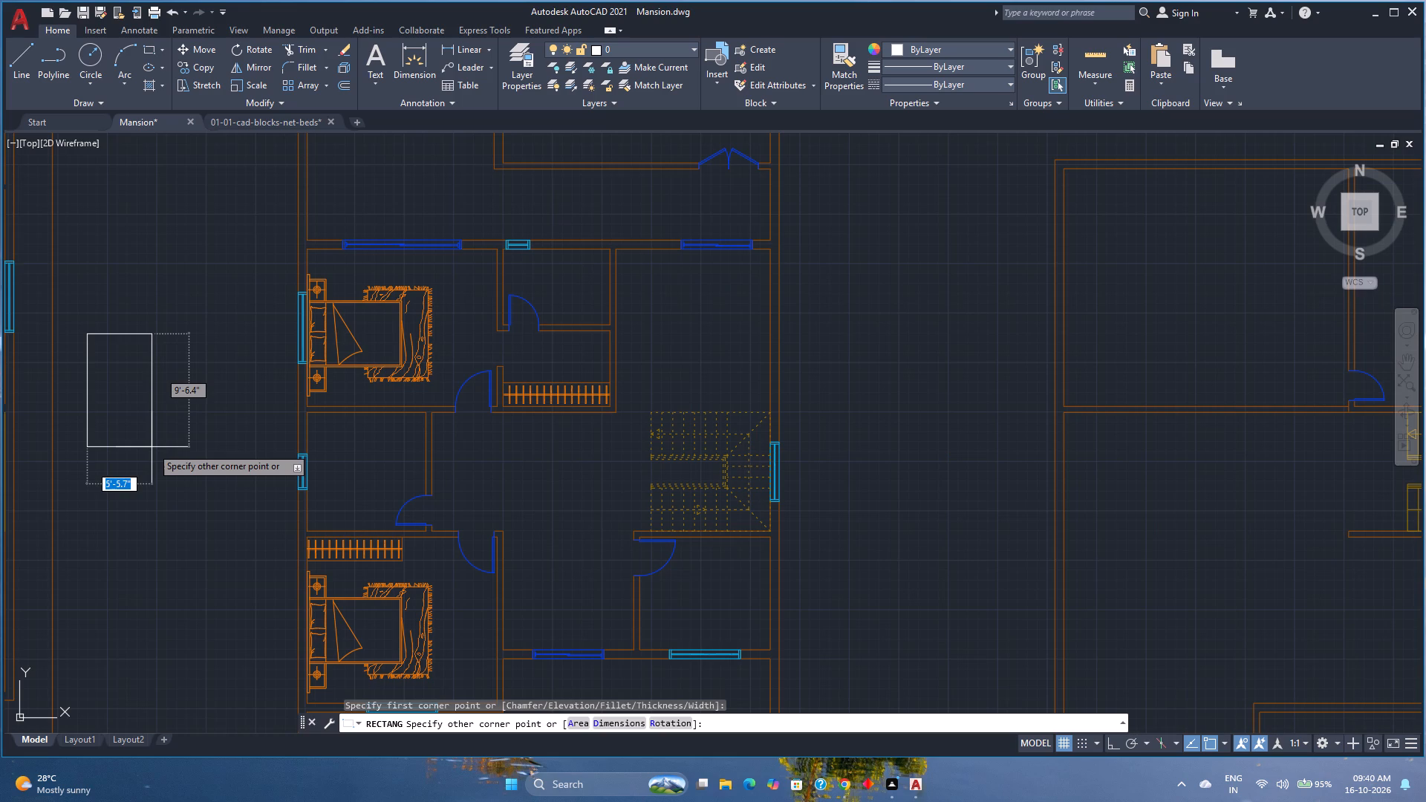
pyautogui.write("3'")
pyautogui.press(',')
pyautogui.write('10')
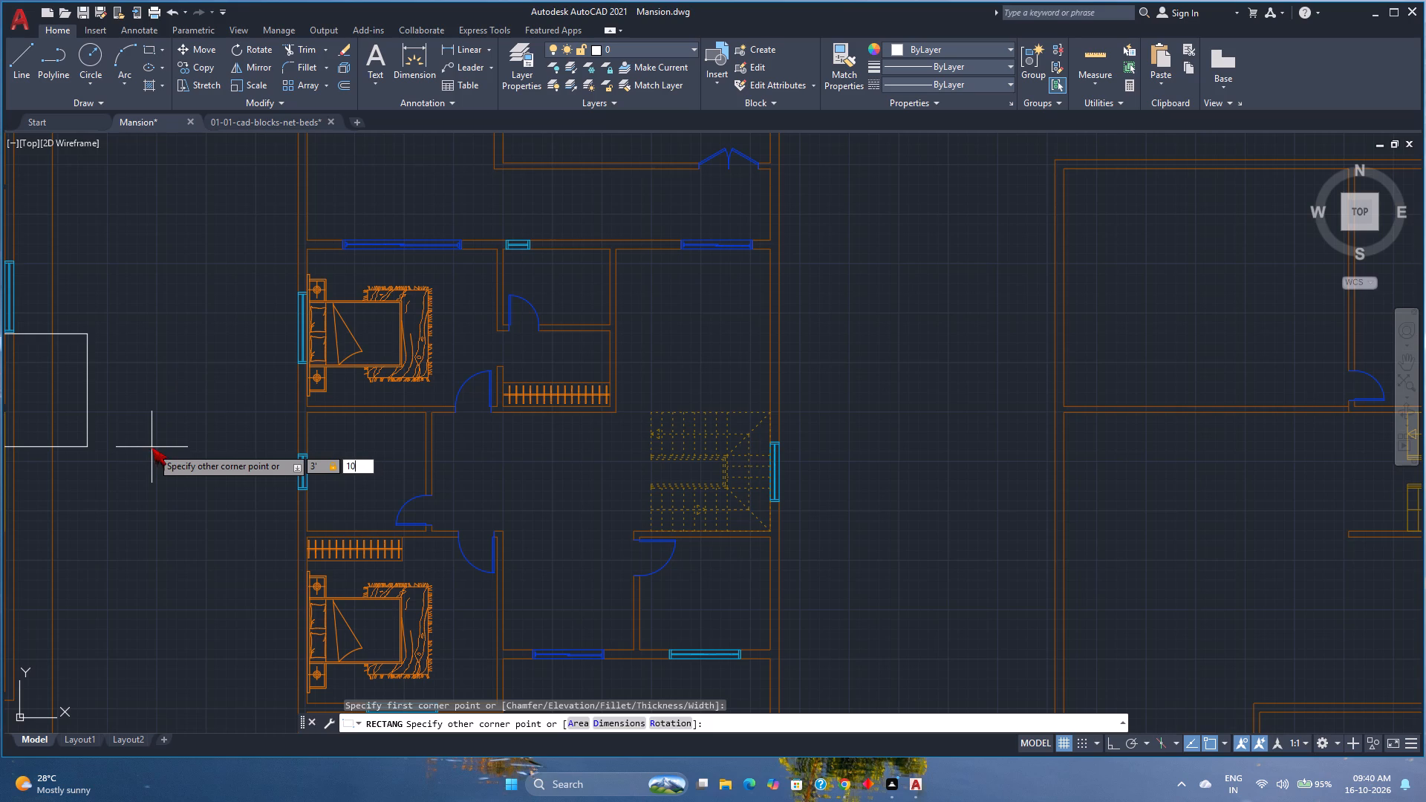
pyautogui.press("'")
pyautogui.press('Return')
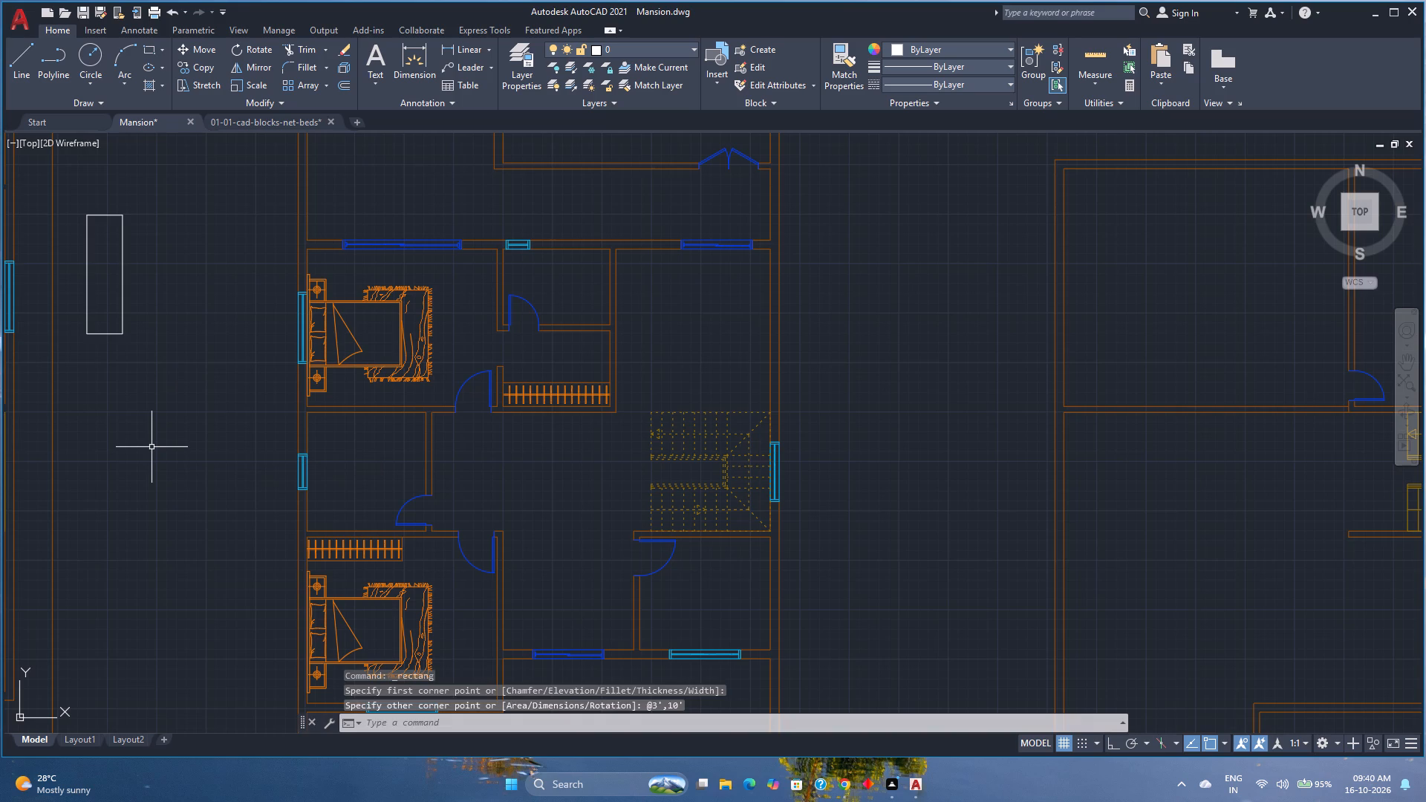
# Stretch the new rectangle's east edge outward by 6 inches.
pyautogui.click(122, 280)
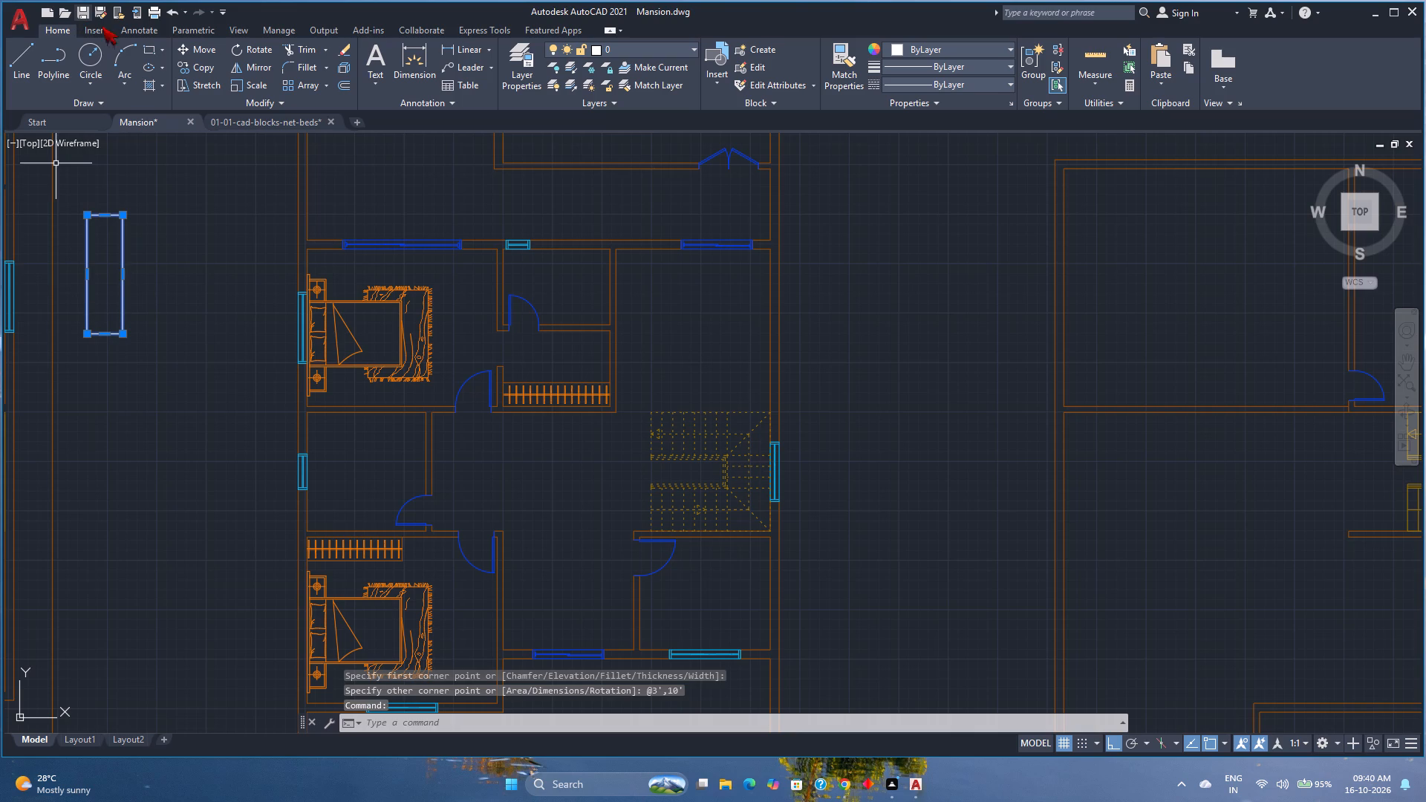
pyautogui.click(123, 274)
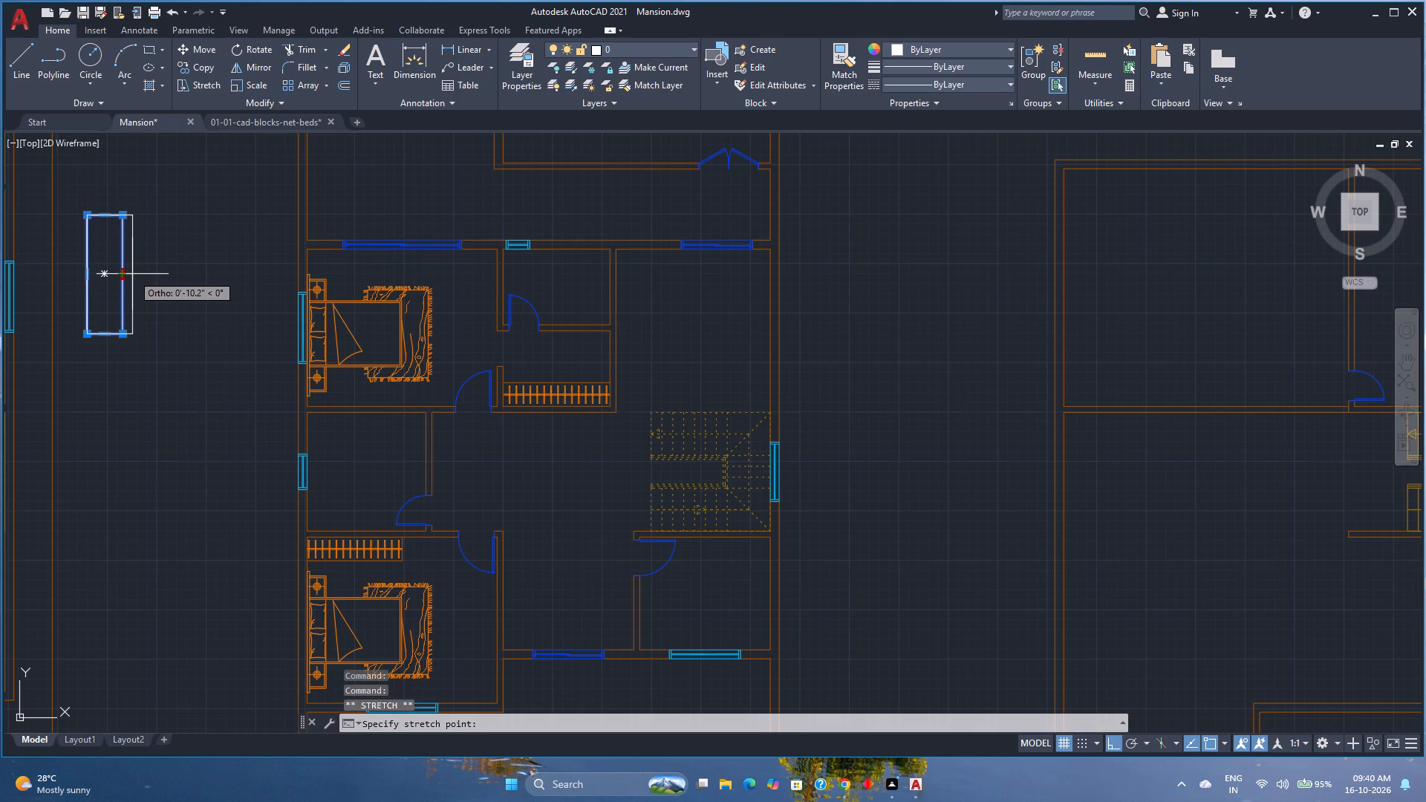
pyautogui.press('6')
pyautogui.press('Return')
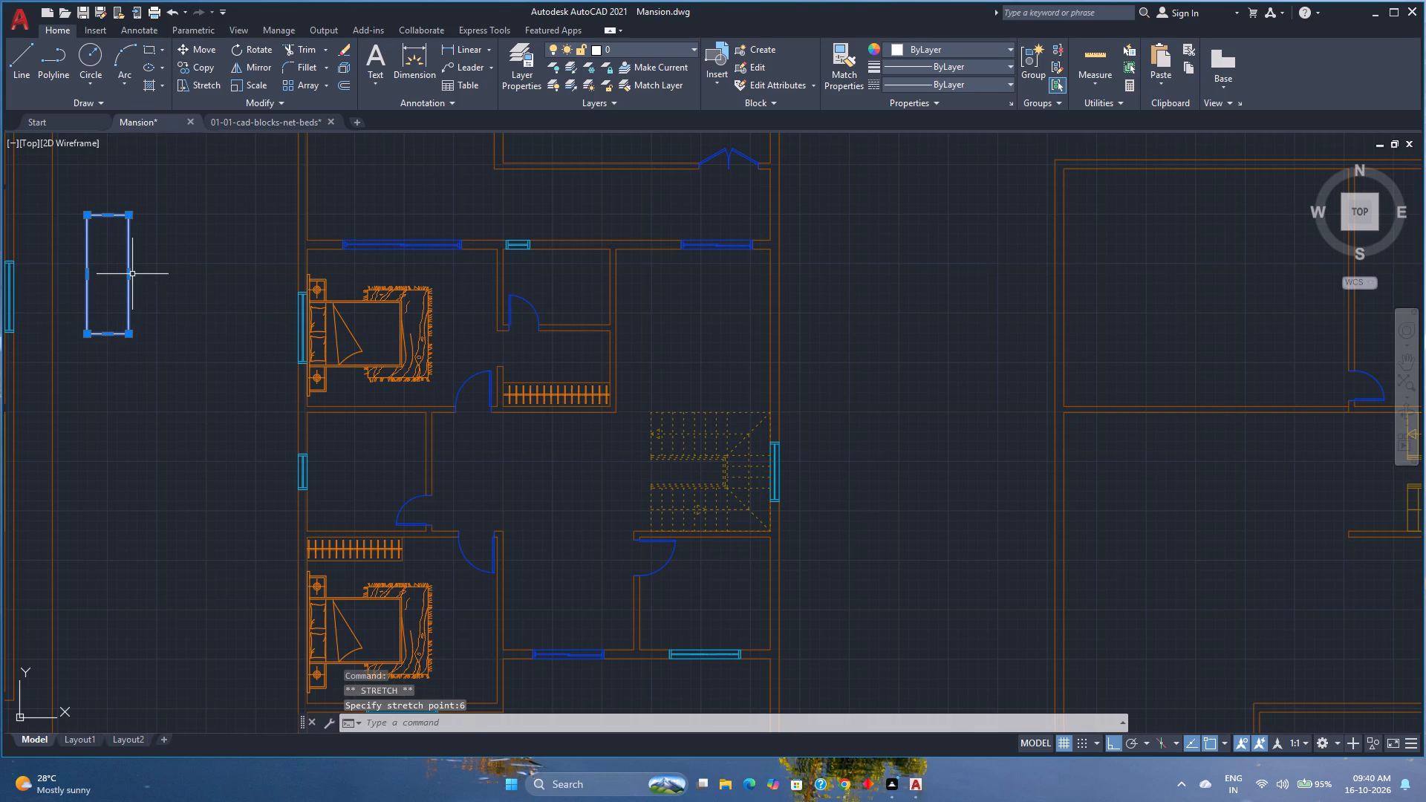
# Move the widened rectangle by its northwest corner to the northwest inner corner of the middle plan's small west room.
pyautogui.click(195, 52)
pyautogui.click(85, 212)
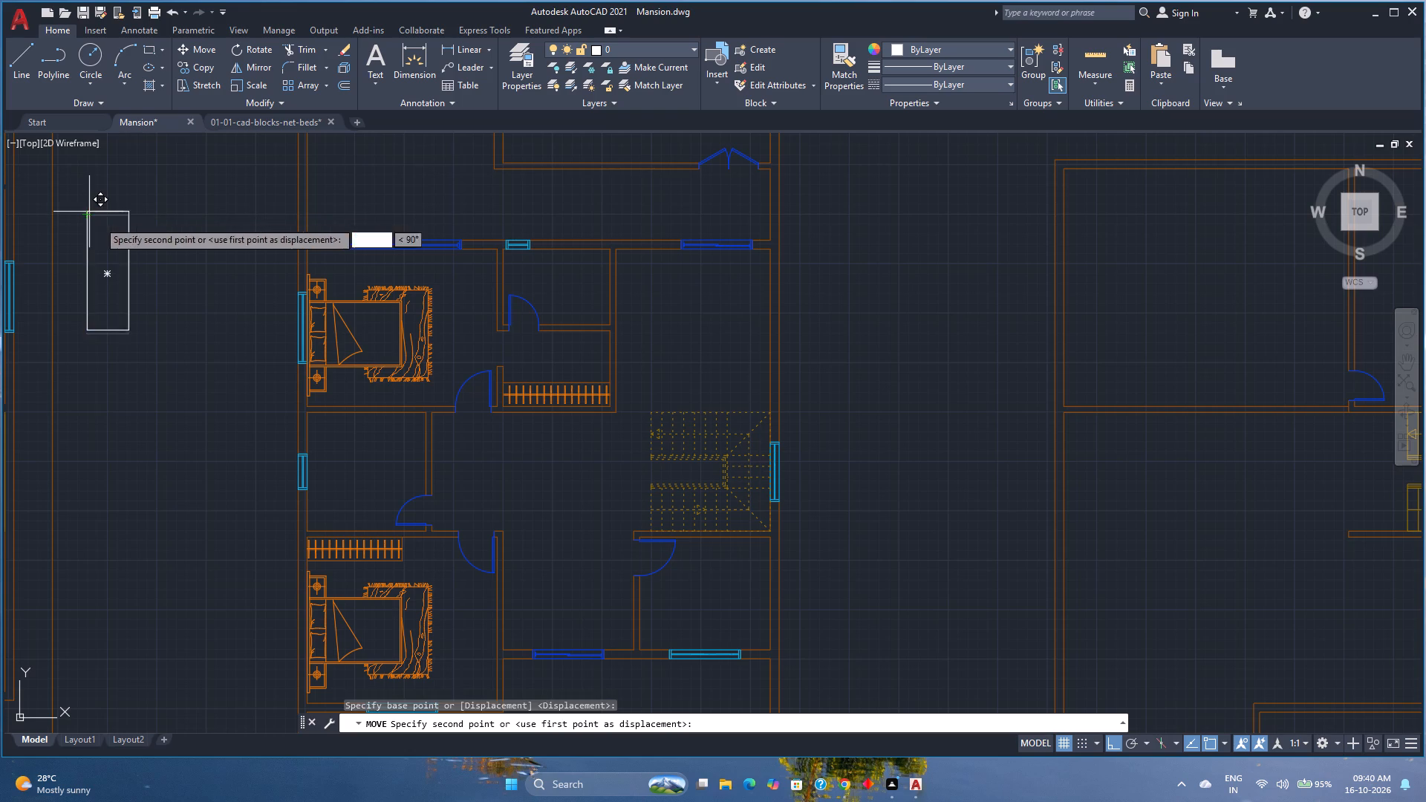
pyautogui.click(306, 416)
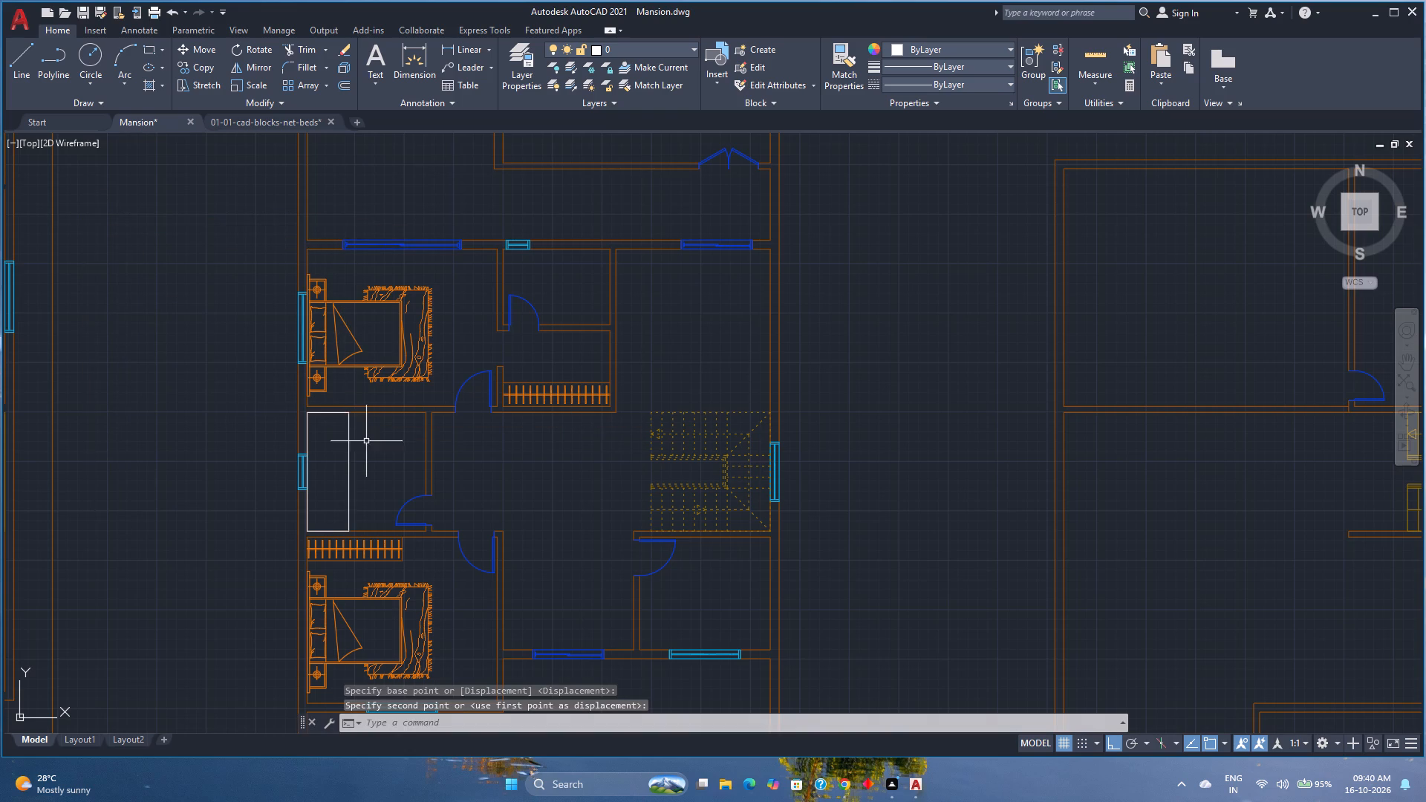
# Draw a 2'6" by 1'8" rectangle just outside the middle plan's west wall, beside the upper bedroom.
pyautogui.scroll(-1, 365, 454)
pyautogui.moveTo(365, 454); pyautogui.dragTo(342, 457, button='middle')
pyautogui.scroll(3, 322, 429)
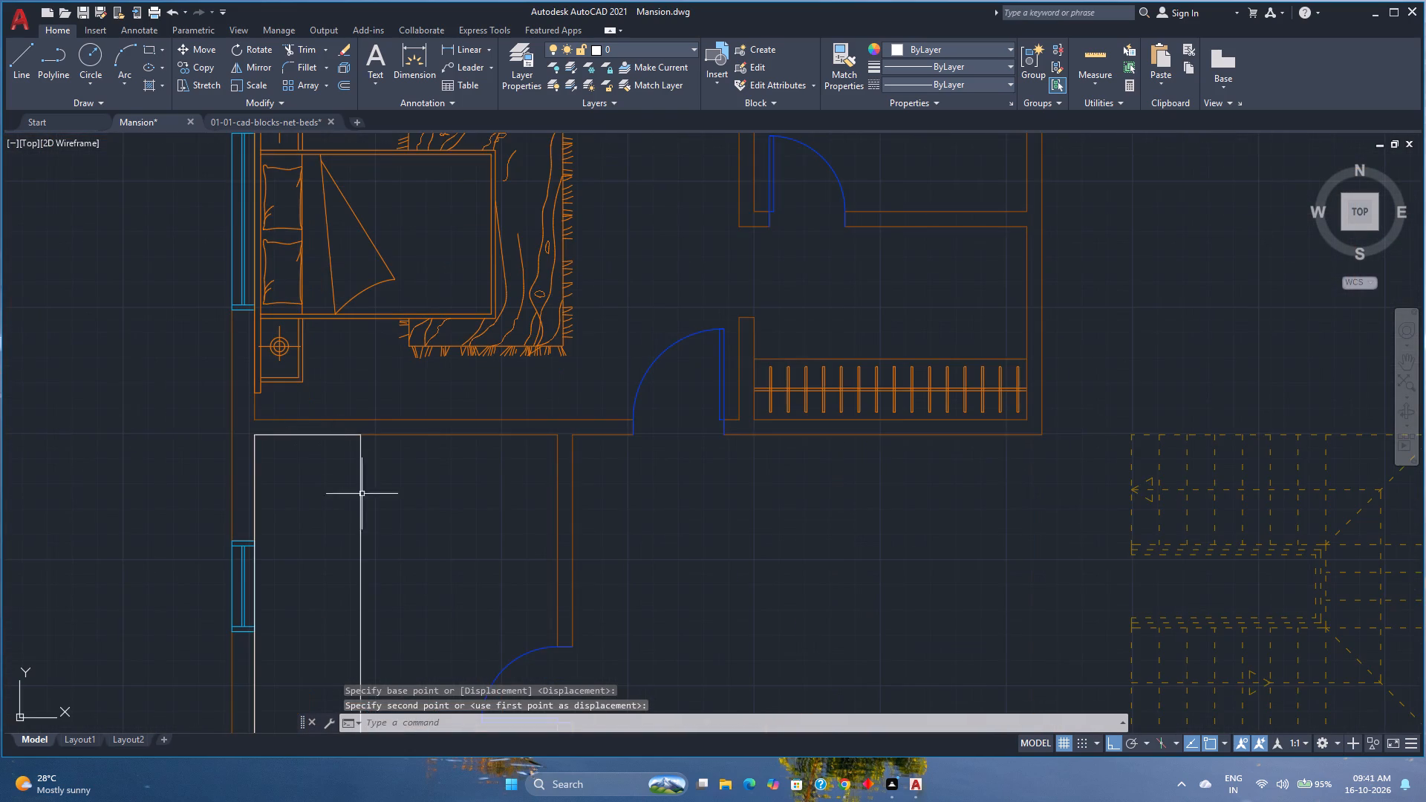
pyautogui.scroll(-1, 397, 512)
pyautogui.moveTo(397, 512); pyautogui.dragTo(355, 474, button='middle')
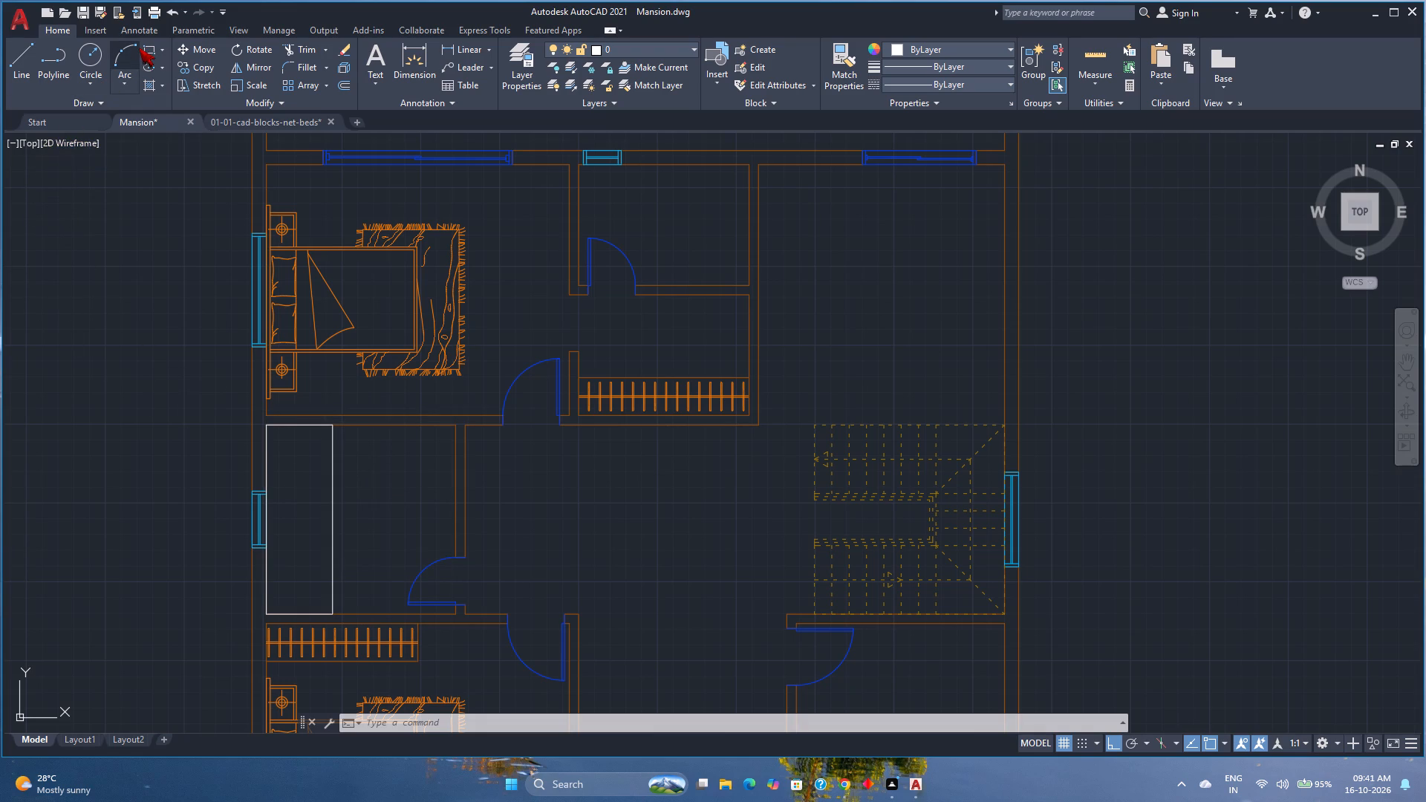
pyautogui.moveTo(149, 48); pyautogui.dragTo(156, 48)
pyautogui.click(192, 325)
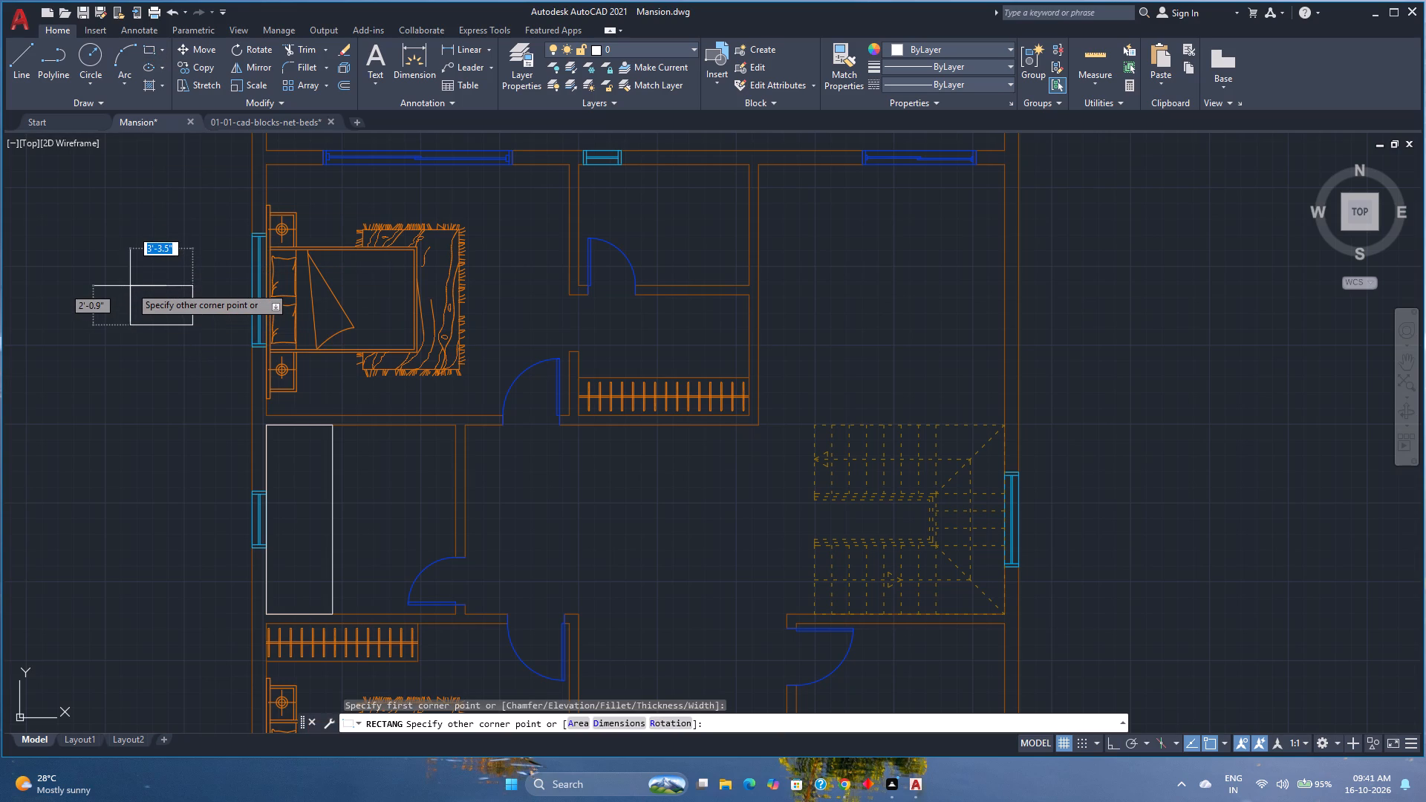
pyautogui.write("2'6")
pyautogui.write('",')
pyautogui.press('1')
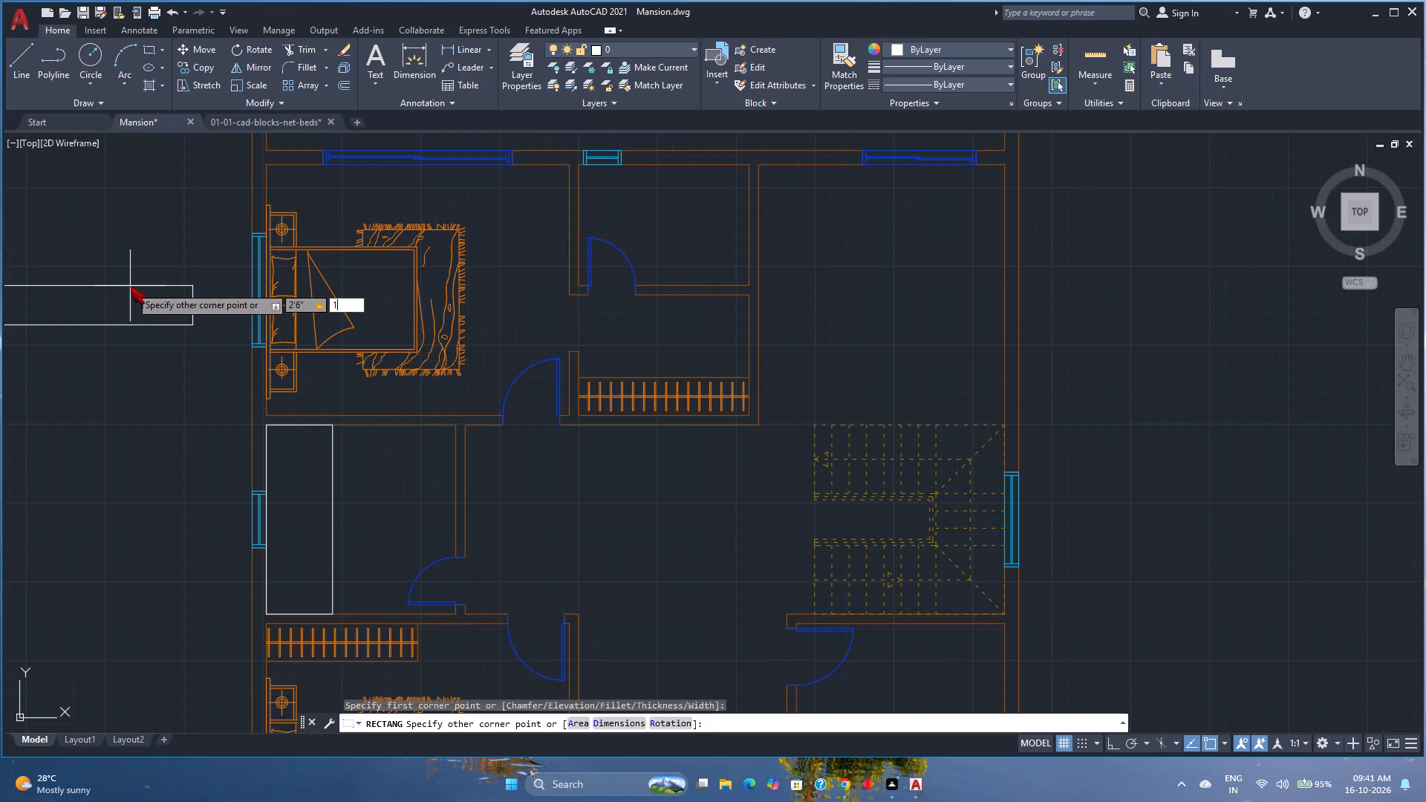
pyautogui.write('\'8"')
pyautogui.press('Return')
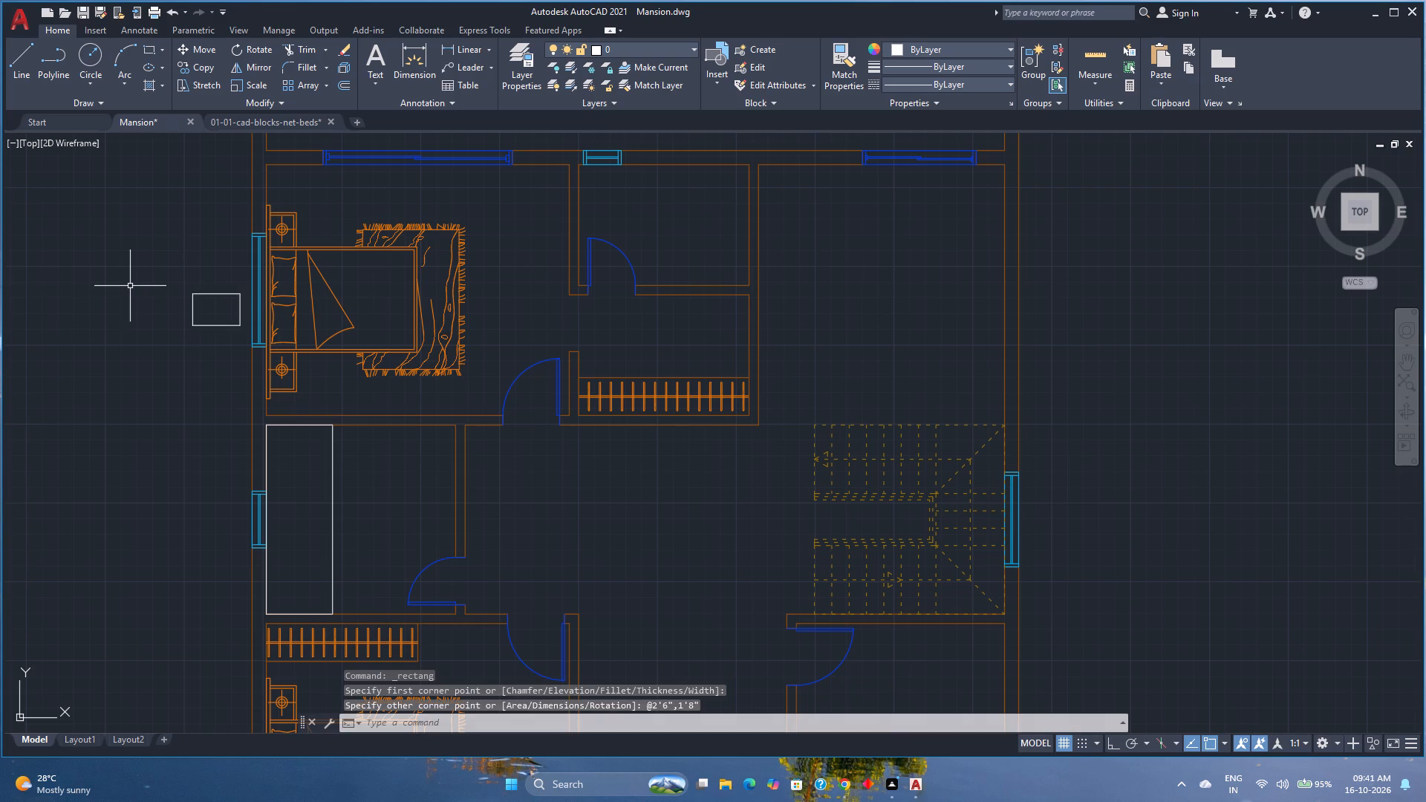
# Move the small rectangle by its northeast corner to the northeast inner corner of the small west room.
pyautogui.click(192, 326)
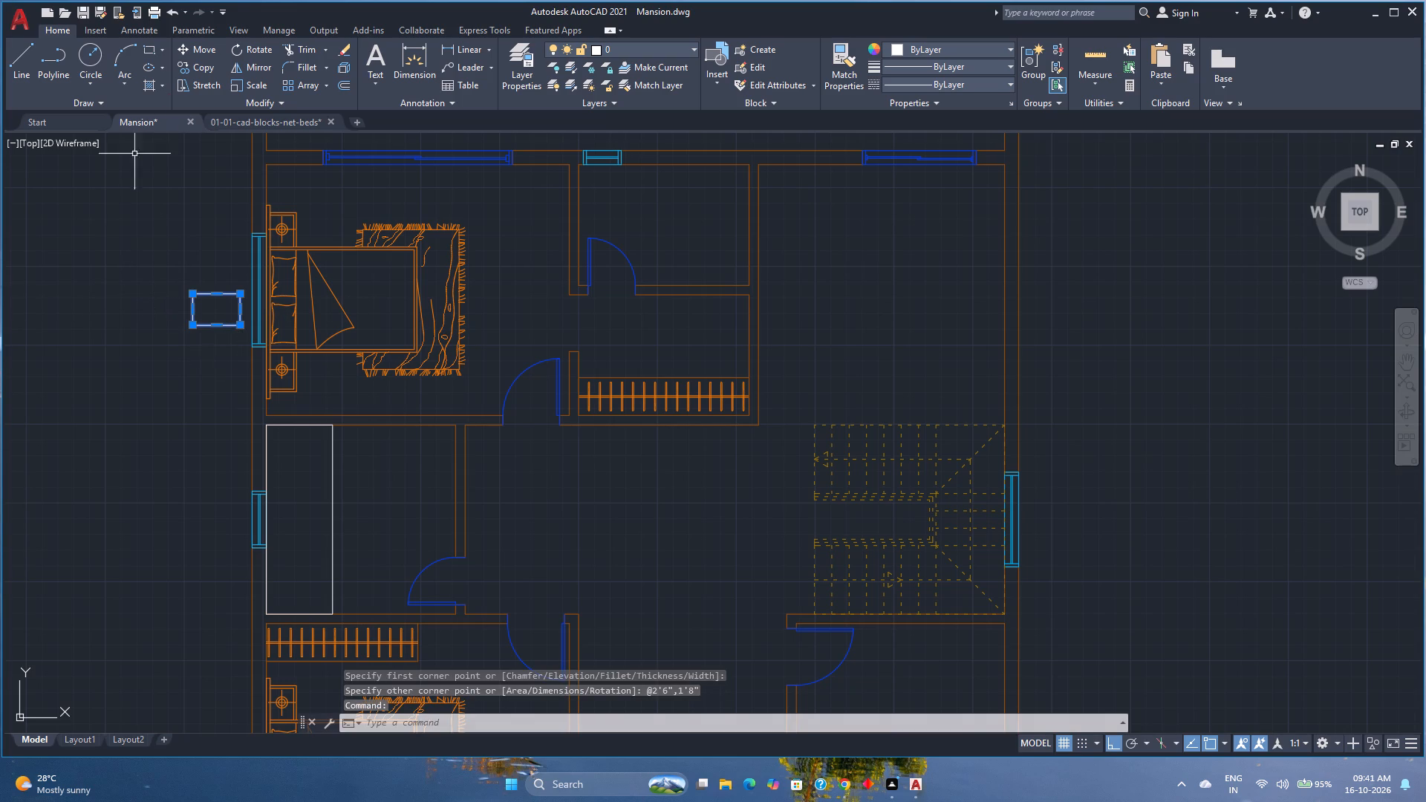
pyautogui.click(203, 45)
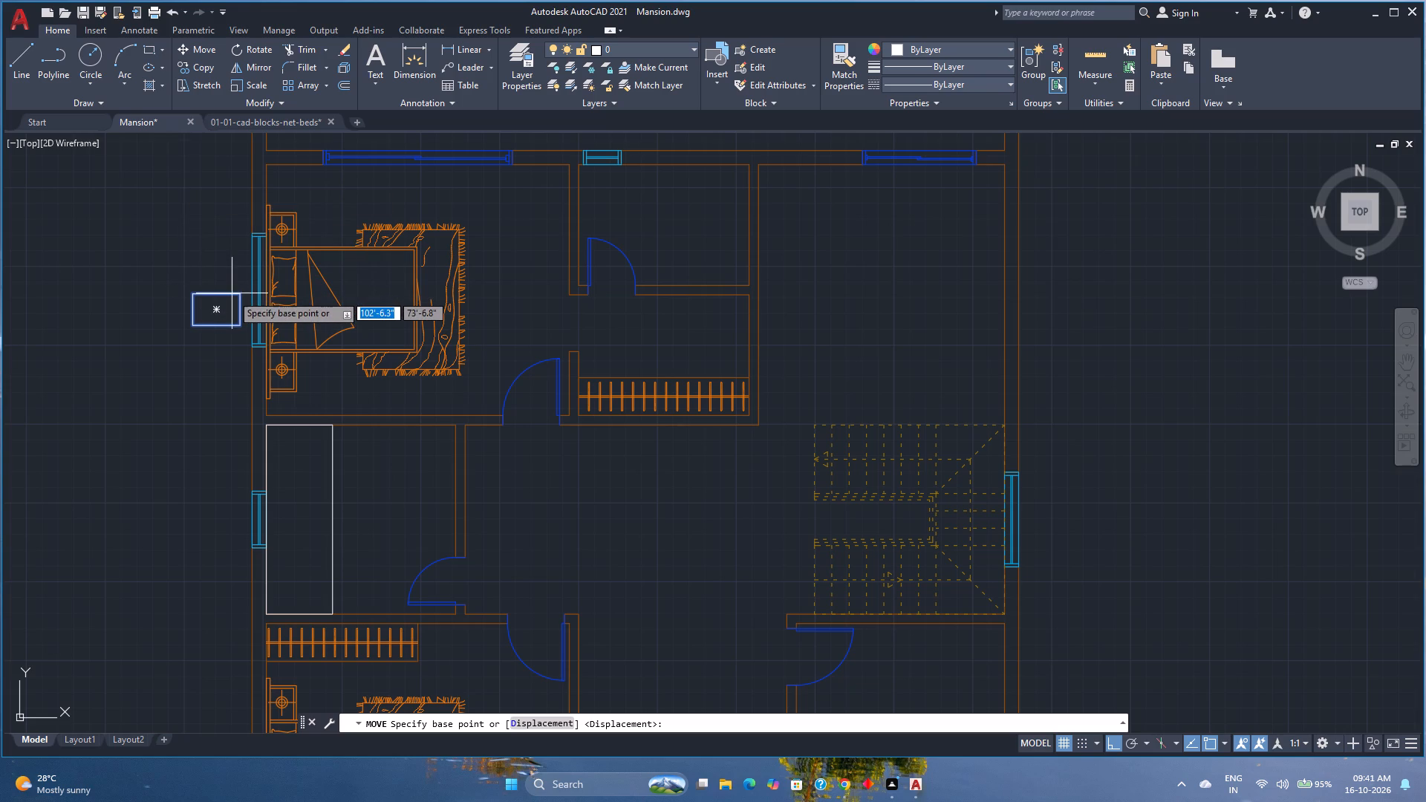
pyautogui.click(238, 295)
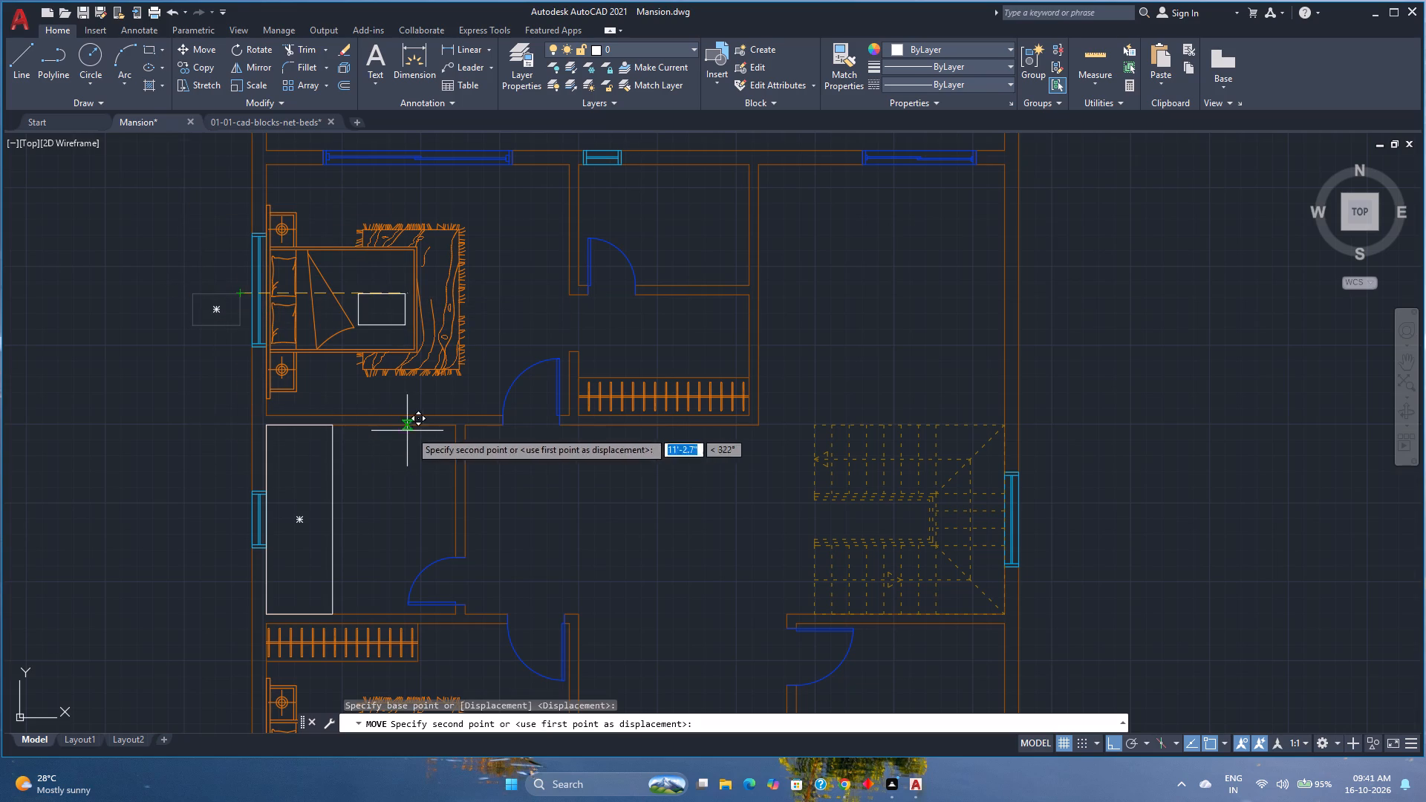
pyautogui.click(458, 429)
# Save the mansion drawing.
pyautogui.scroll(-3, 407, 478)
pyautogui.moveTo(488, 523); pyautogui.dragTo(434, 496, button='middle')
pyautogui.scroll(1, 451, 494)
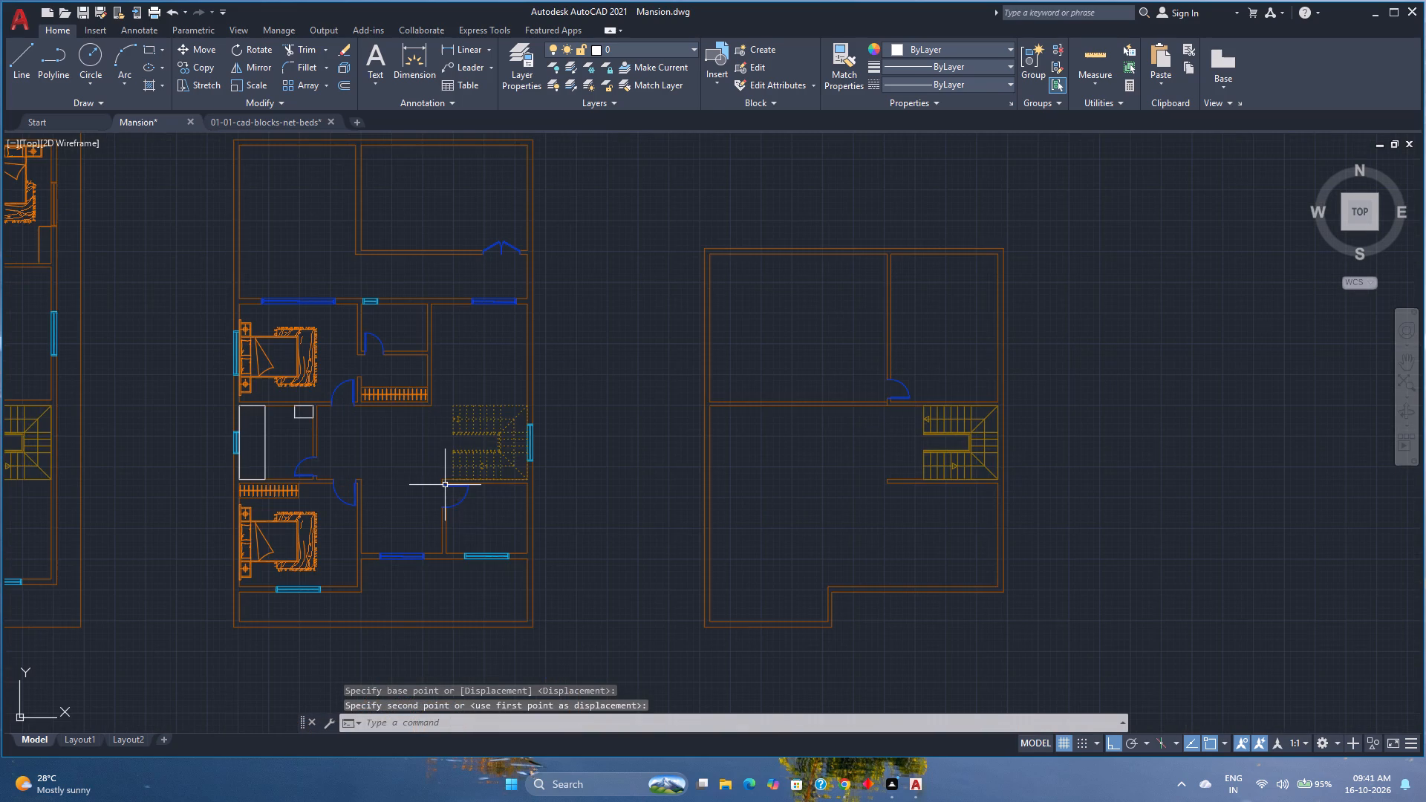
pyautogui.hotkey('ctrl', 's')
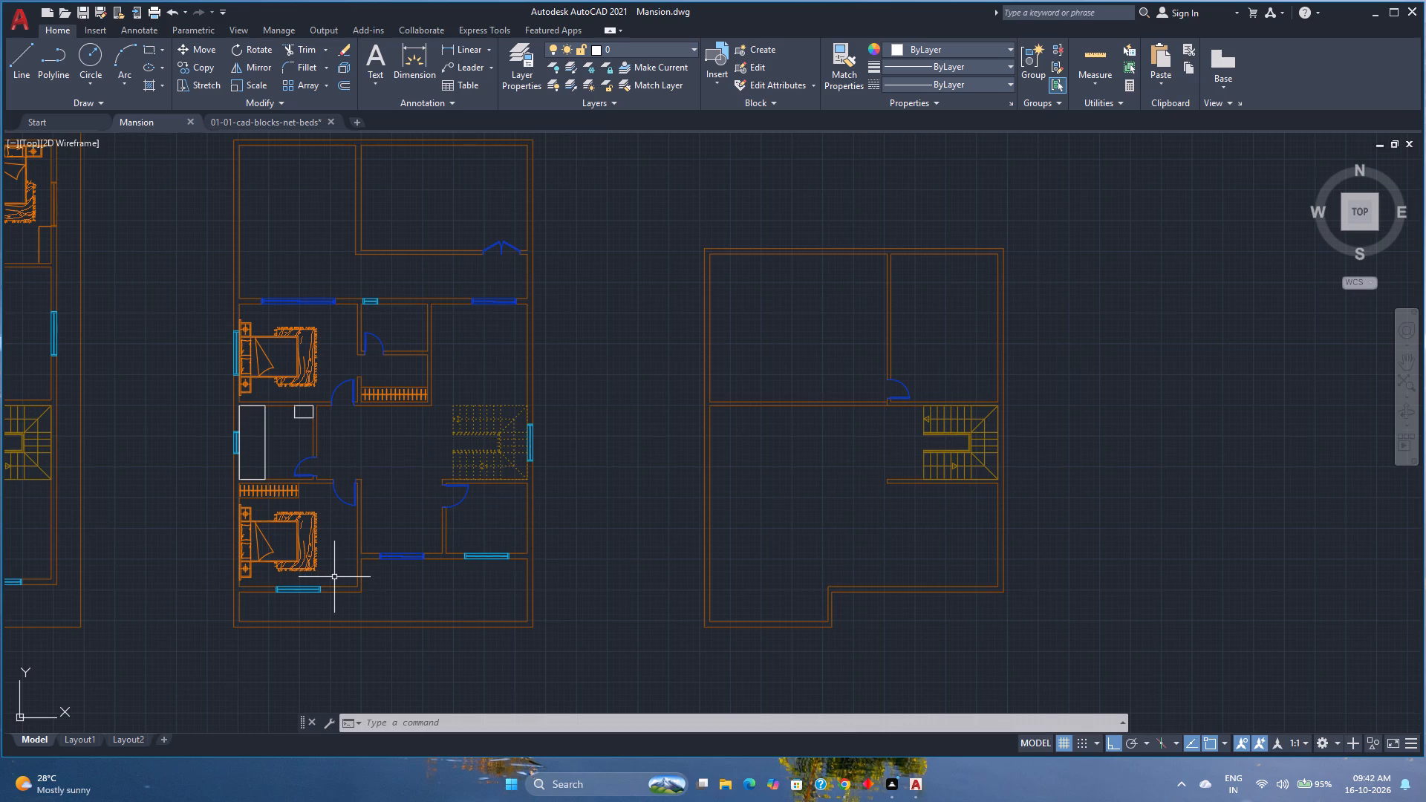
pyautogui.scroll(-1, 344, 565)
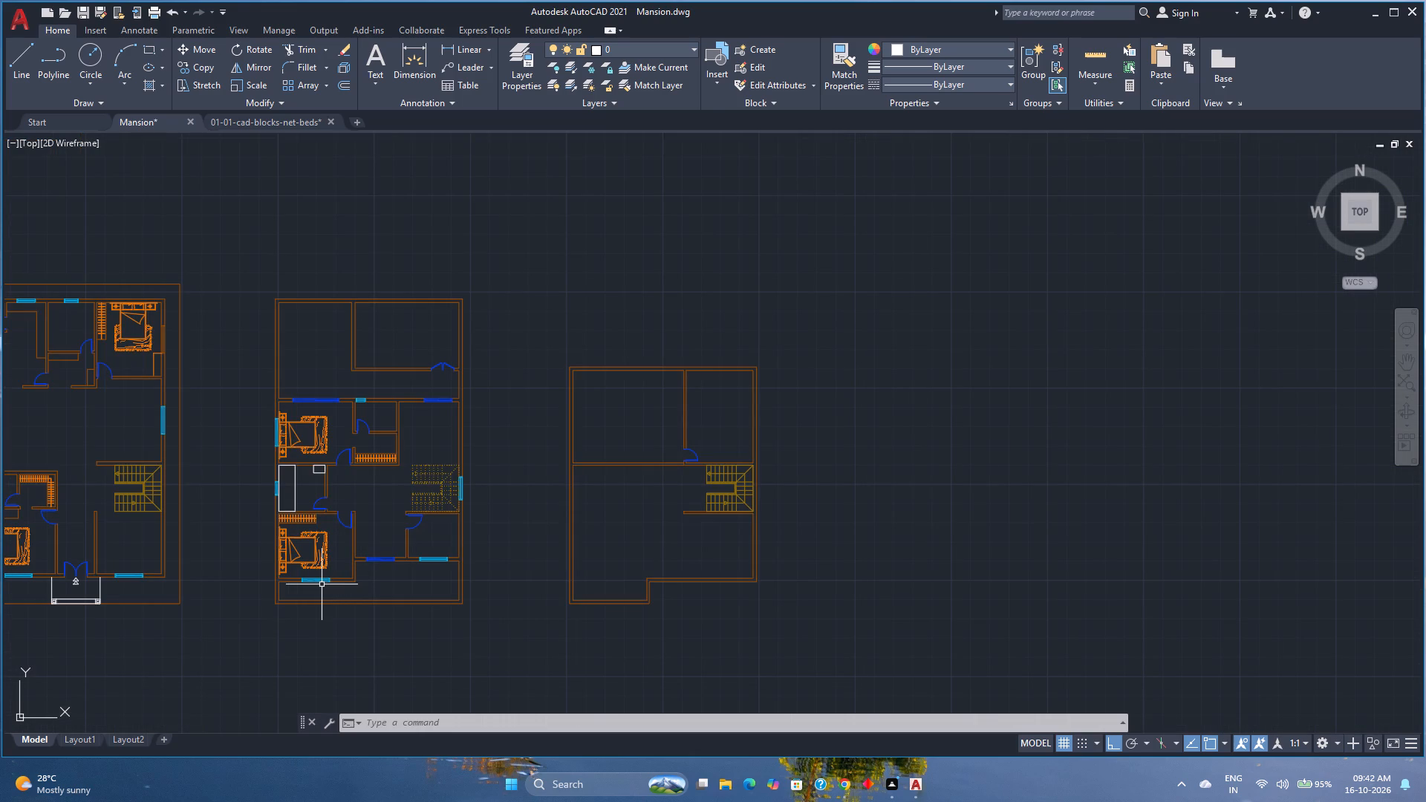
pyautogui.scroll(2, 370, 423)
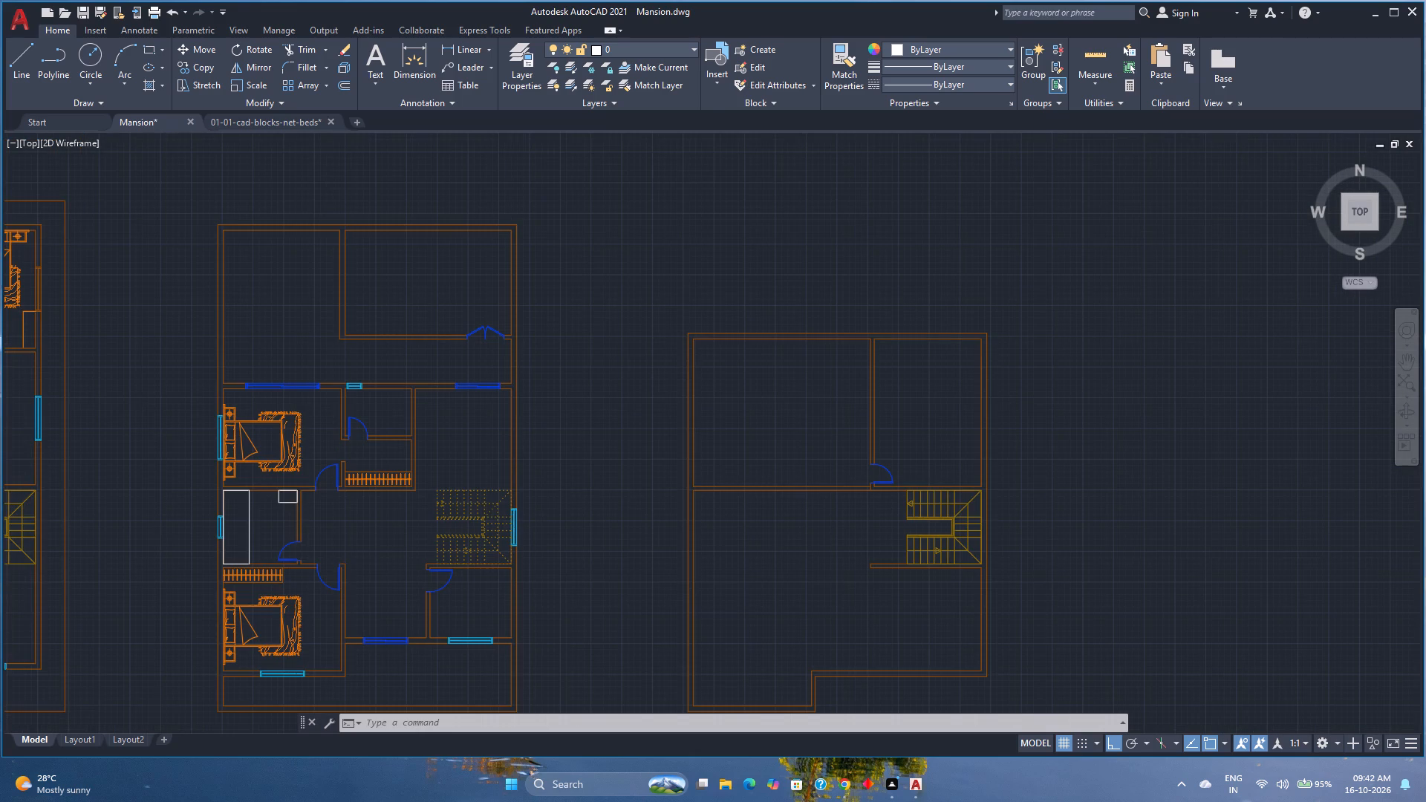
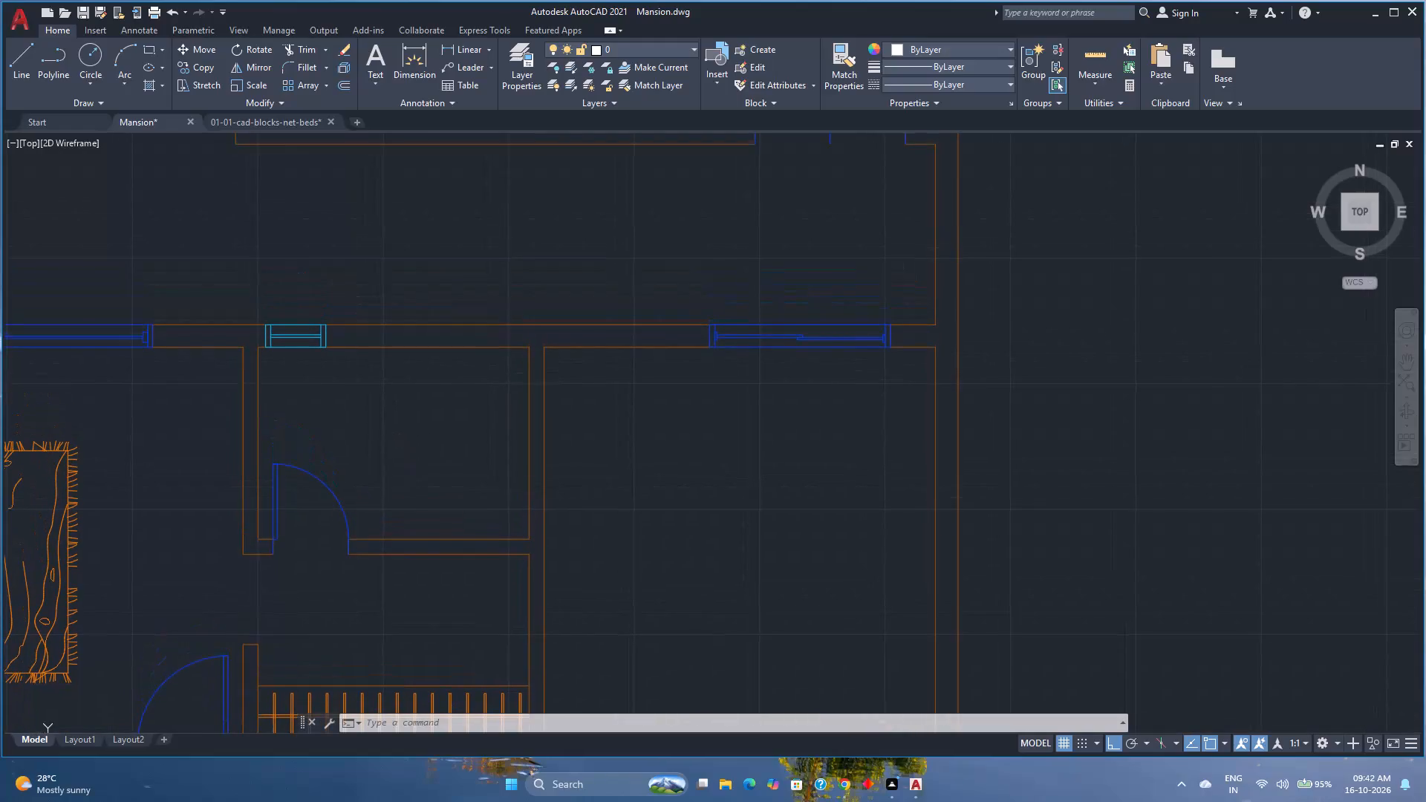
# Measure the small room's swing door and the interior width and depth of the room it opens into.
pyautogui.click(334, 494)
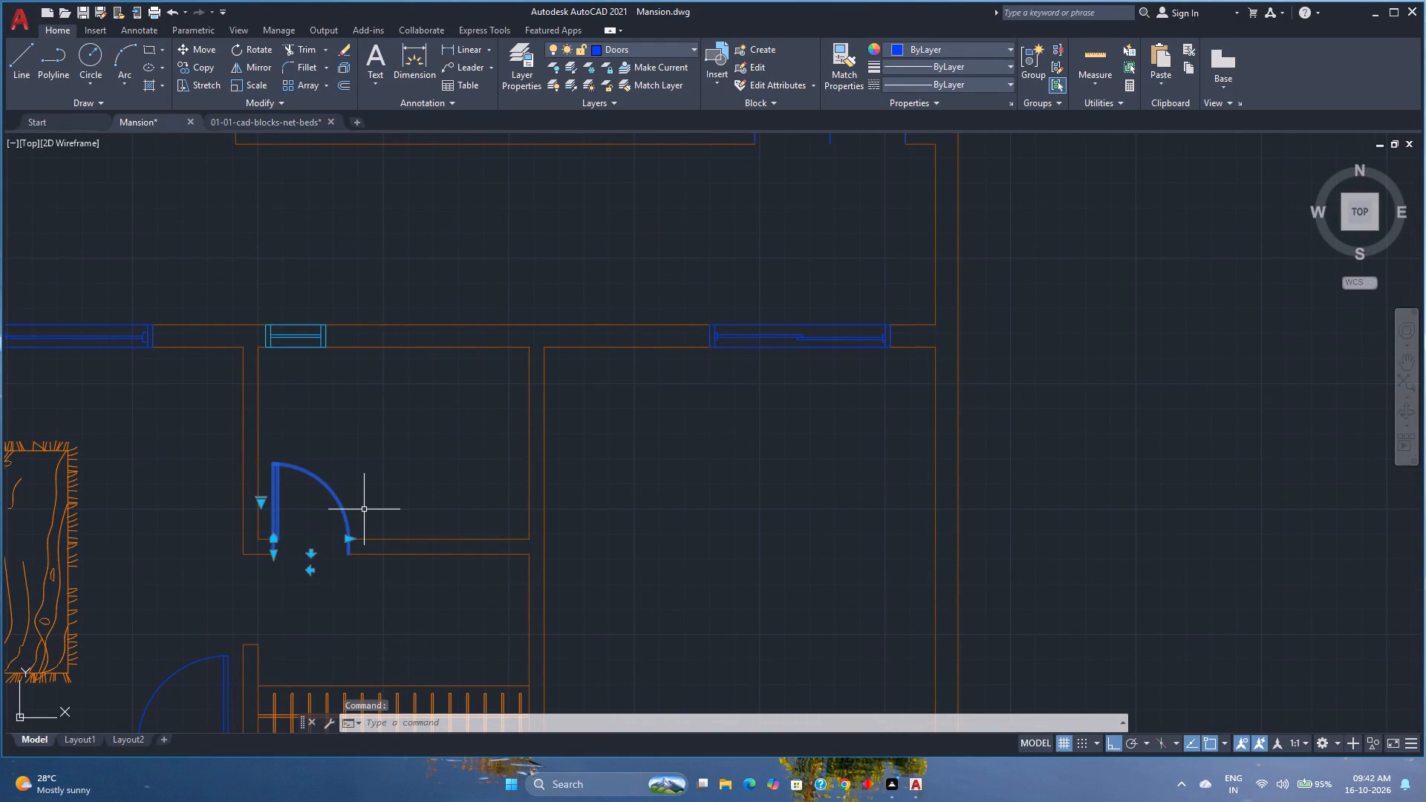
pyautogui.scroll(3, 329, 558)
pyautogui.moveTo(328, 557); pyautogui.dragTo(429, 555, button='middle')
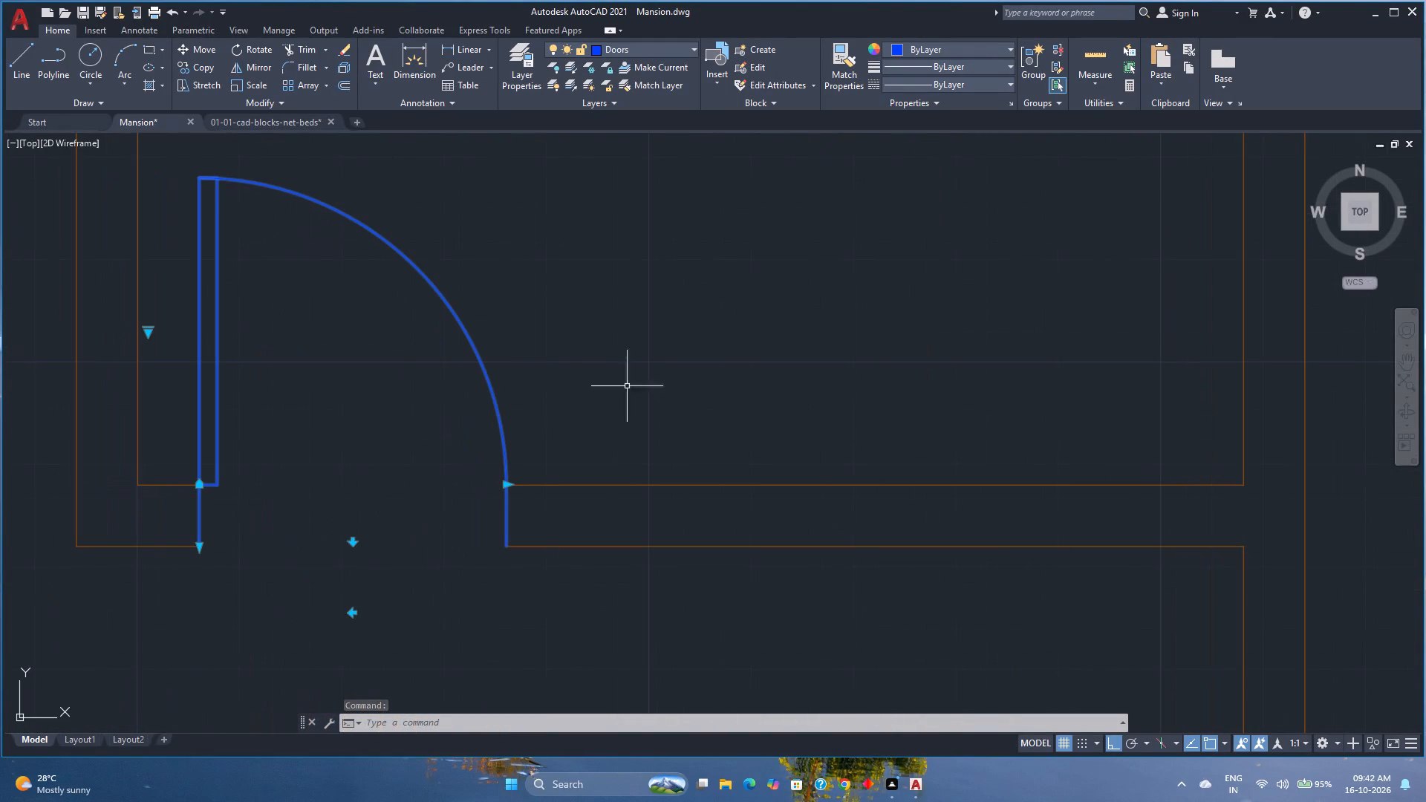
pyautogui.click(1082, 54)
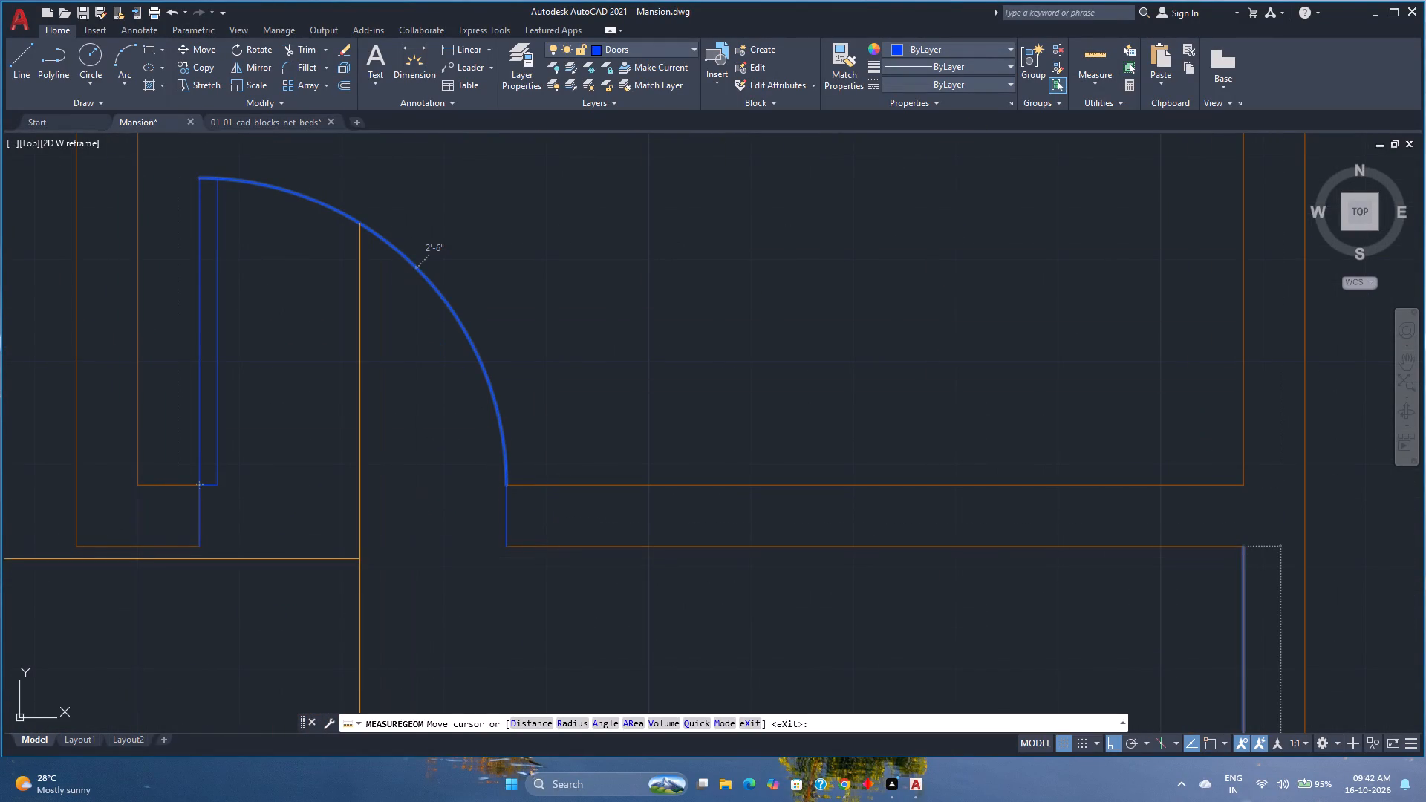
pyautogui.press('Escape')
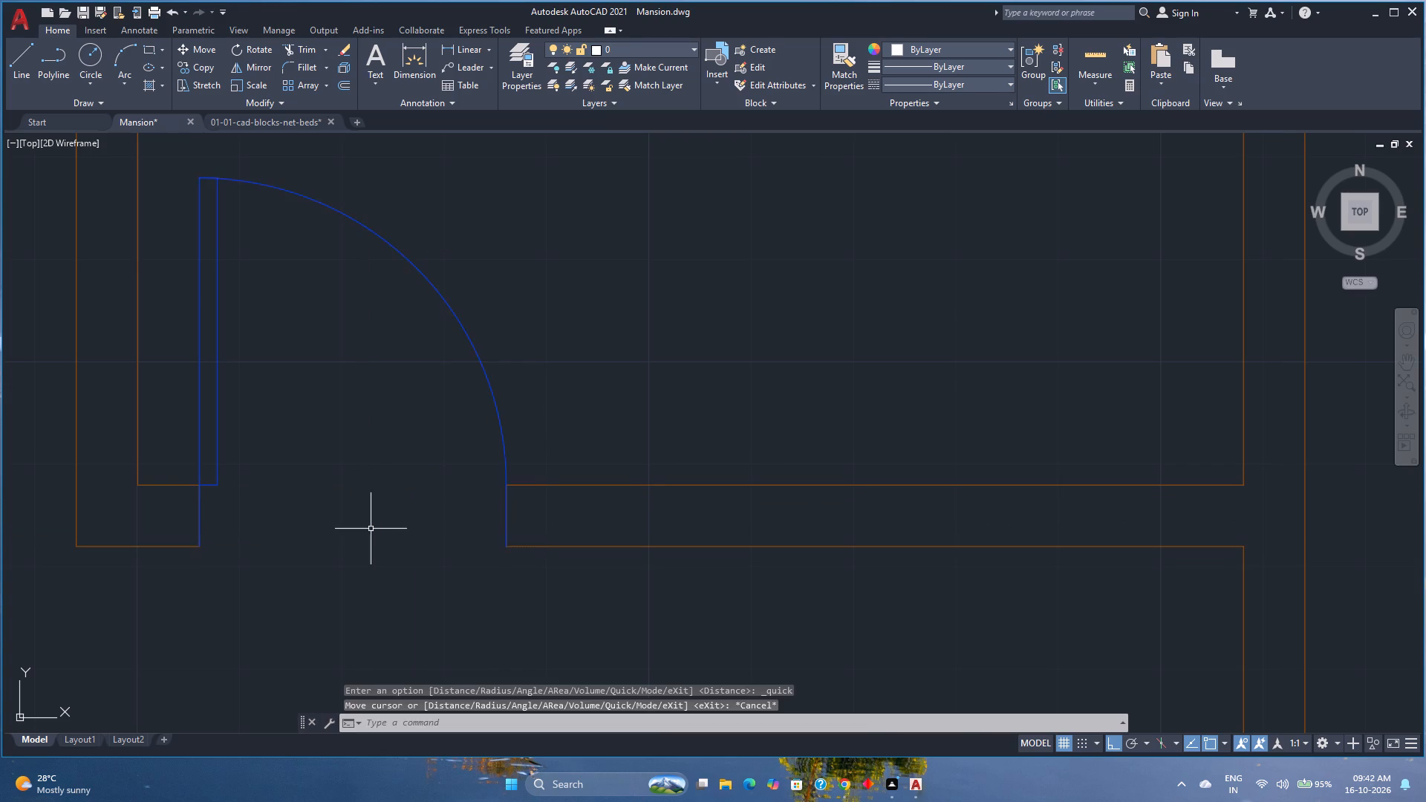
pyautogui.scroll(-2, 377, 528)
pyautogui.moveTo(380, 528); pyautogui.dragTo(397, 551, button='middle')
pyautogui.click(1111, 49)
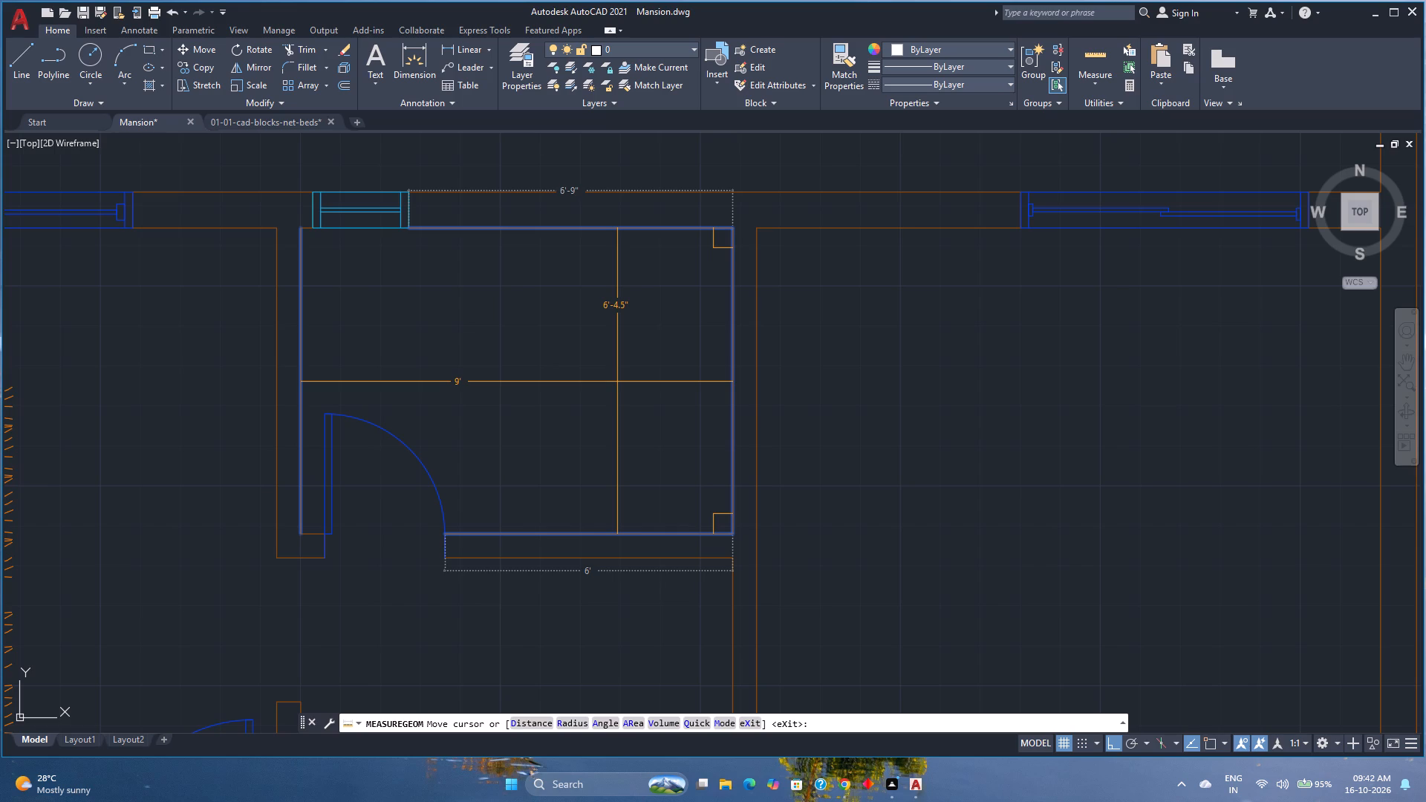
pyautogui.press('Escape')
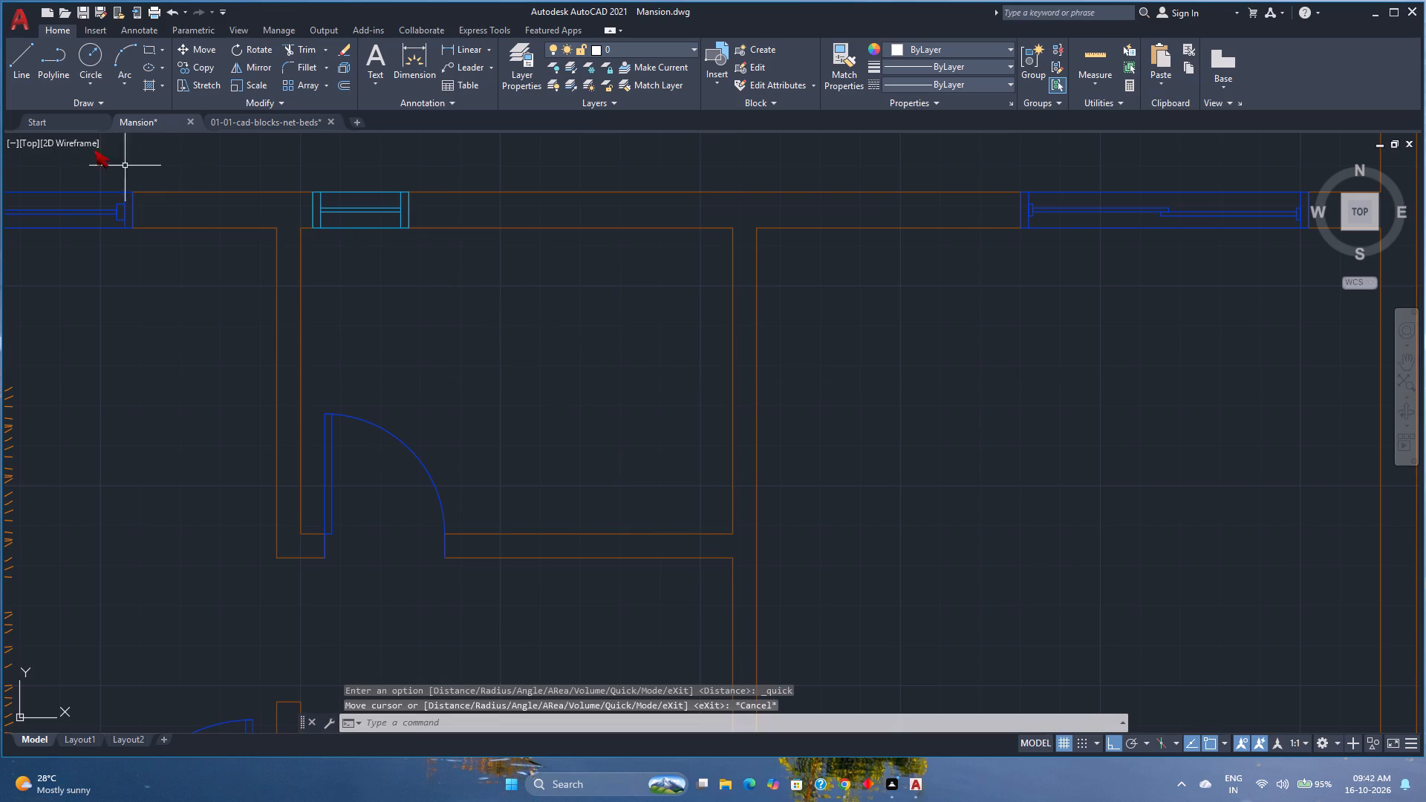
# Draw a rectangle about 9' by 3'-2" against the small room's window wall, spanning between its side walls.
pyautogui.click(148, 49)
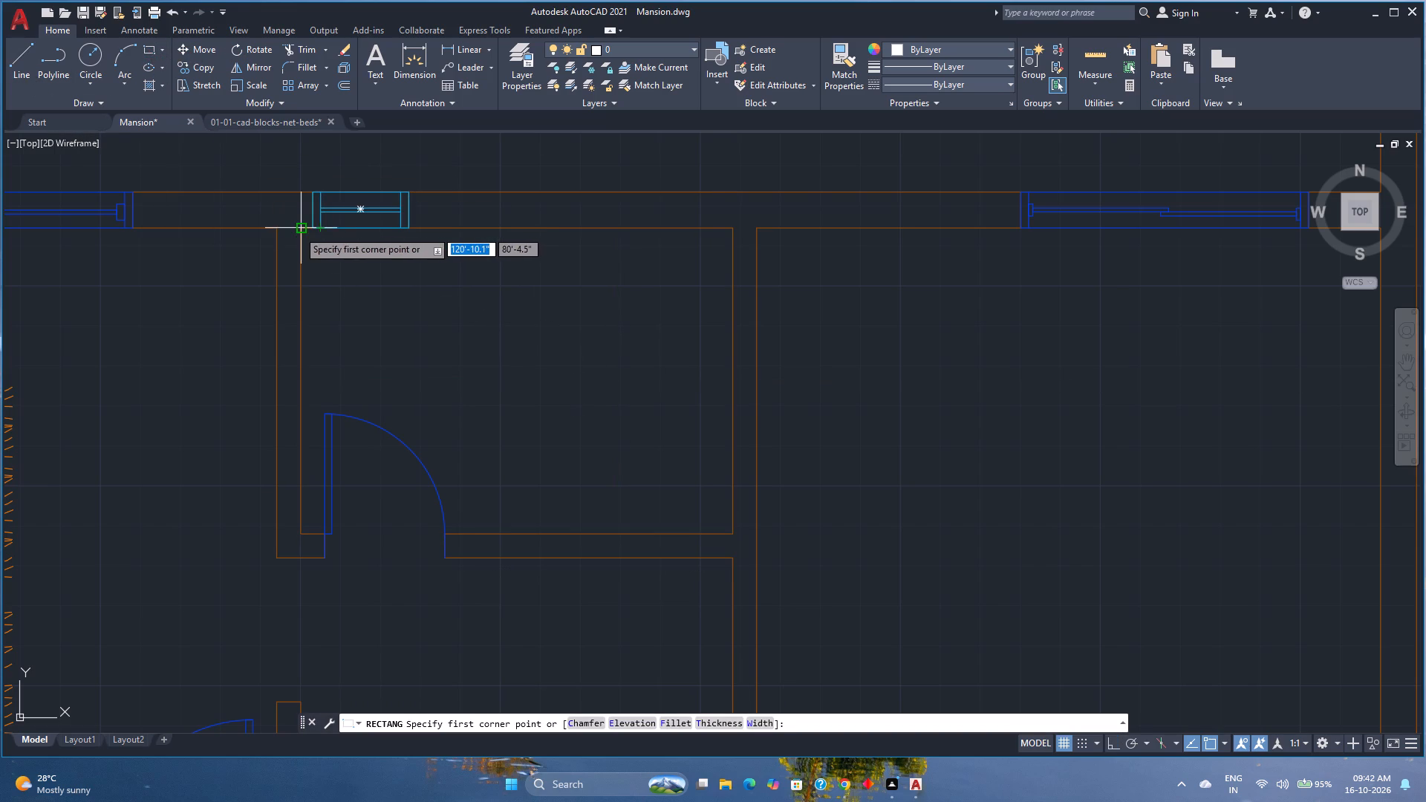
pyautogui.click(298, 230)
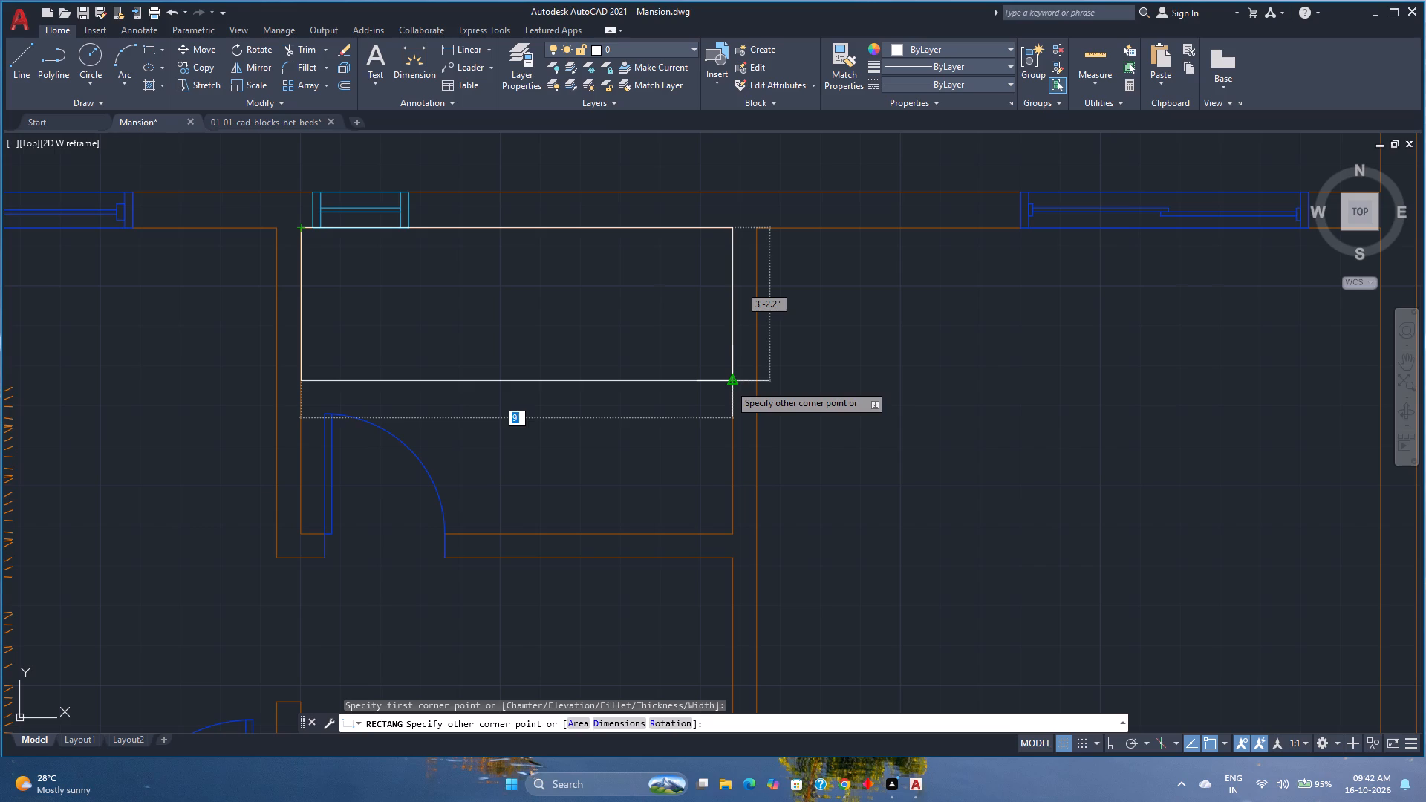
pyautogui.click(729, 384)
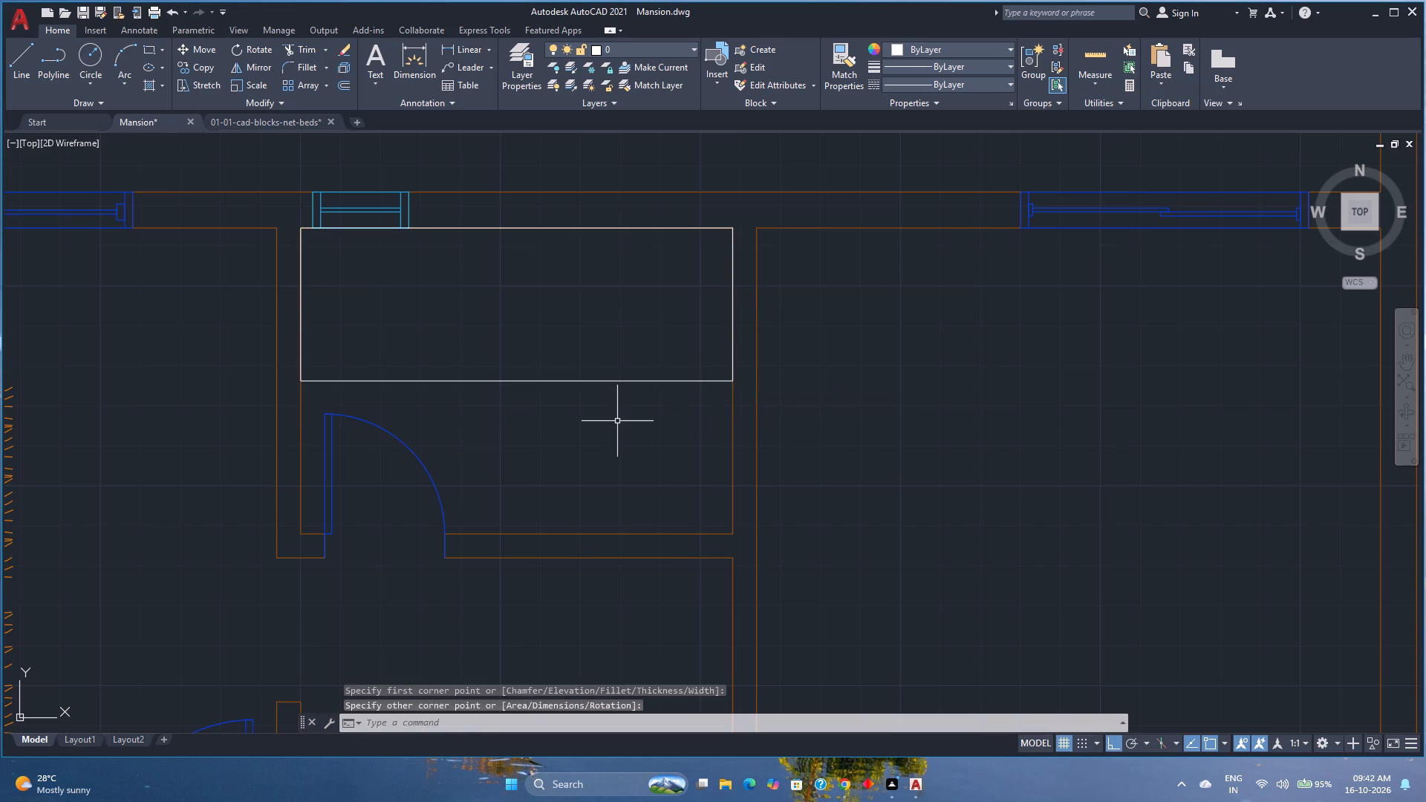
# Save the Mansion drawing.
pyautogui.scroll(-2, 614, 423)
pyautogui.moveTo(614, 423); pyautogui.dragTo(489, 386, button='middle')
pyautogui.scroll(-2, 489, 386)
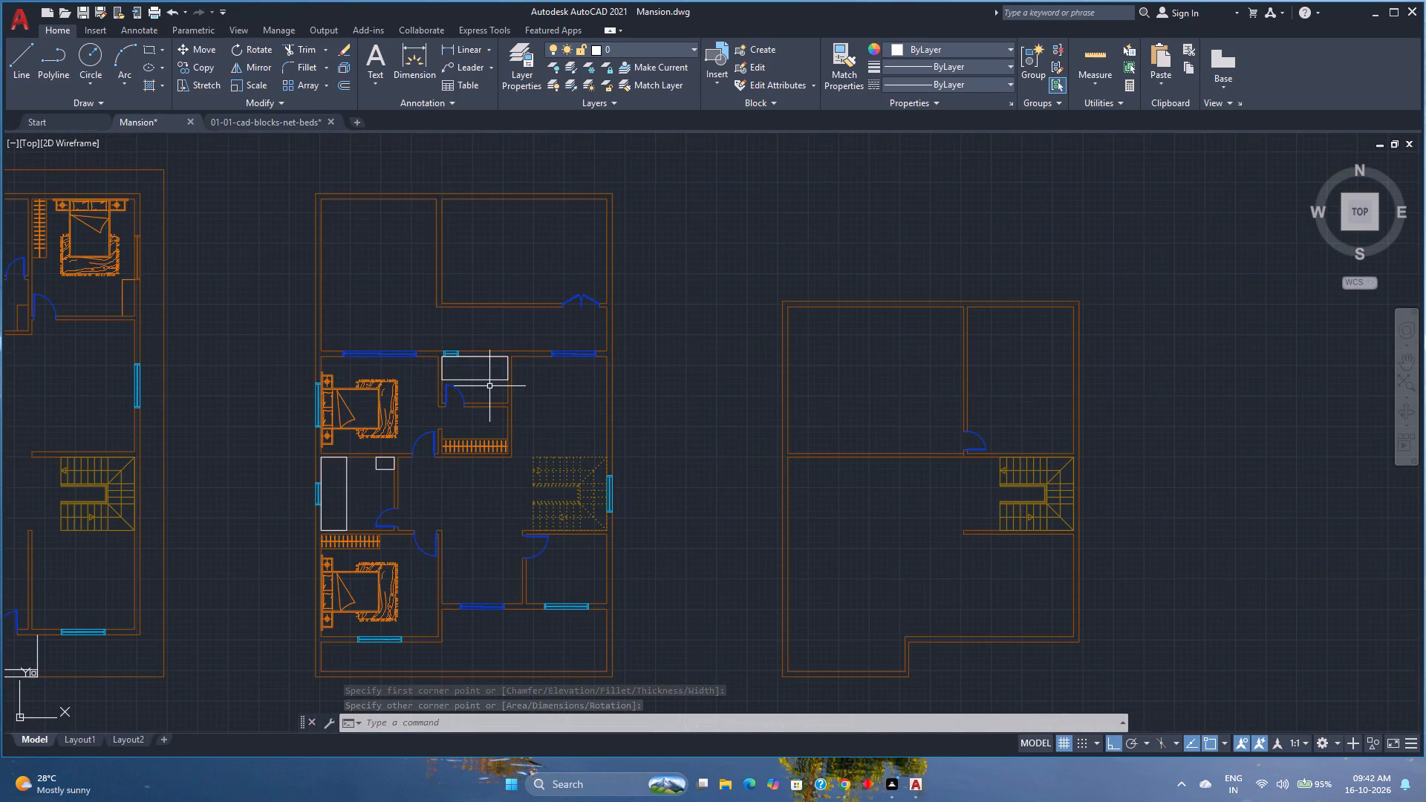
pyautogui.moveTo(491, 405); pyautogui.dragTo(443, 423, button='middle')
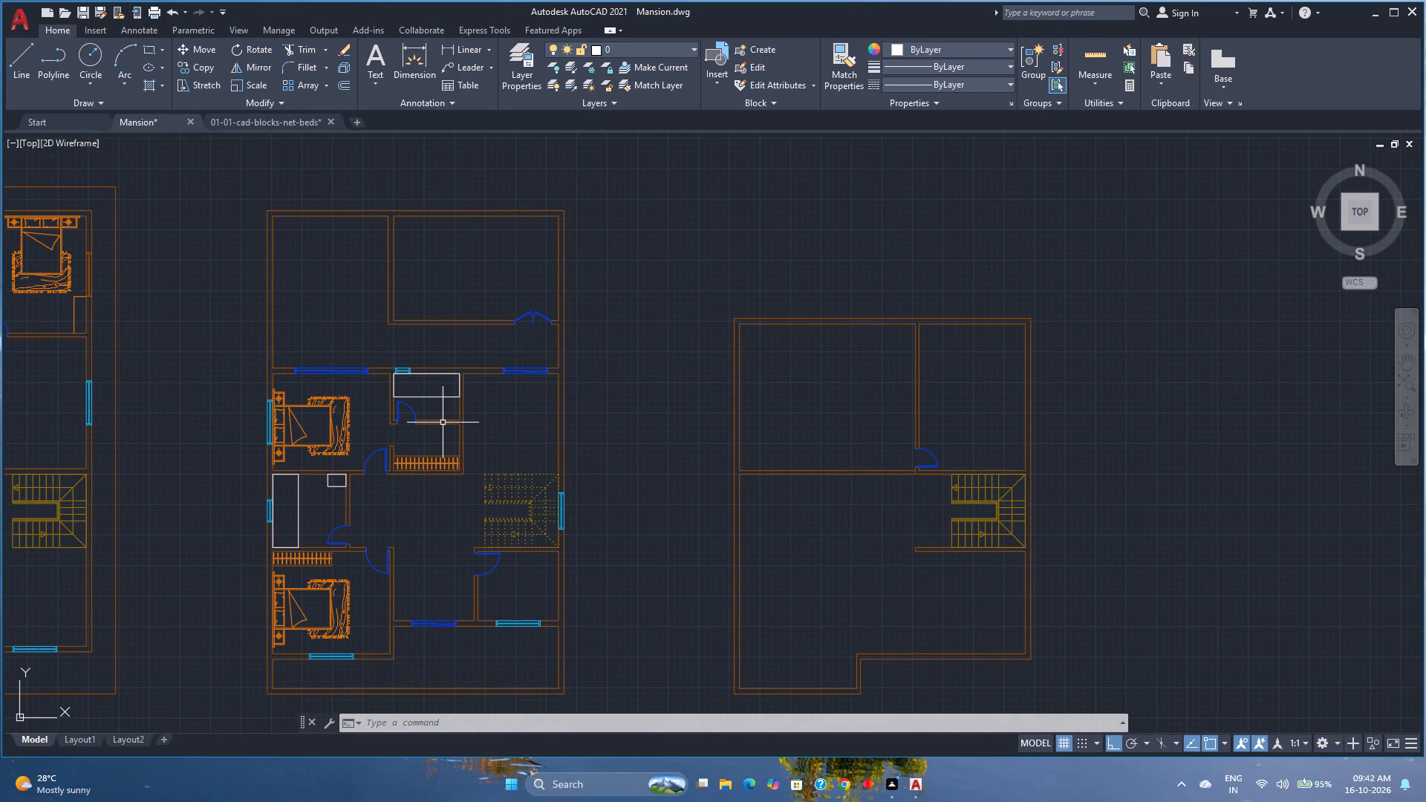
pyautogui.hotkey('ctrl', 's')
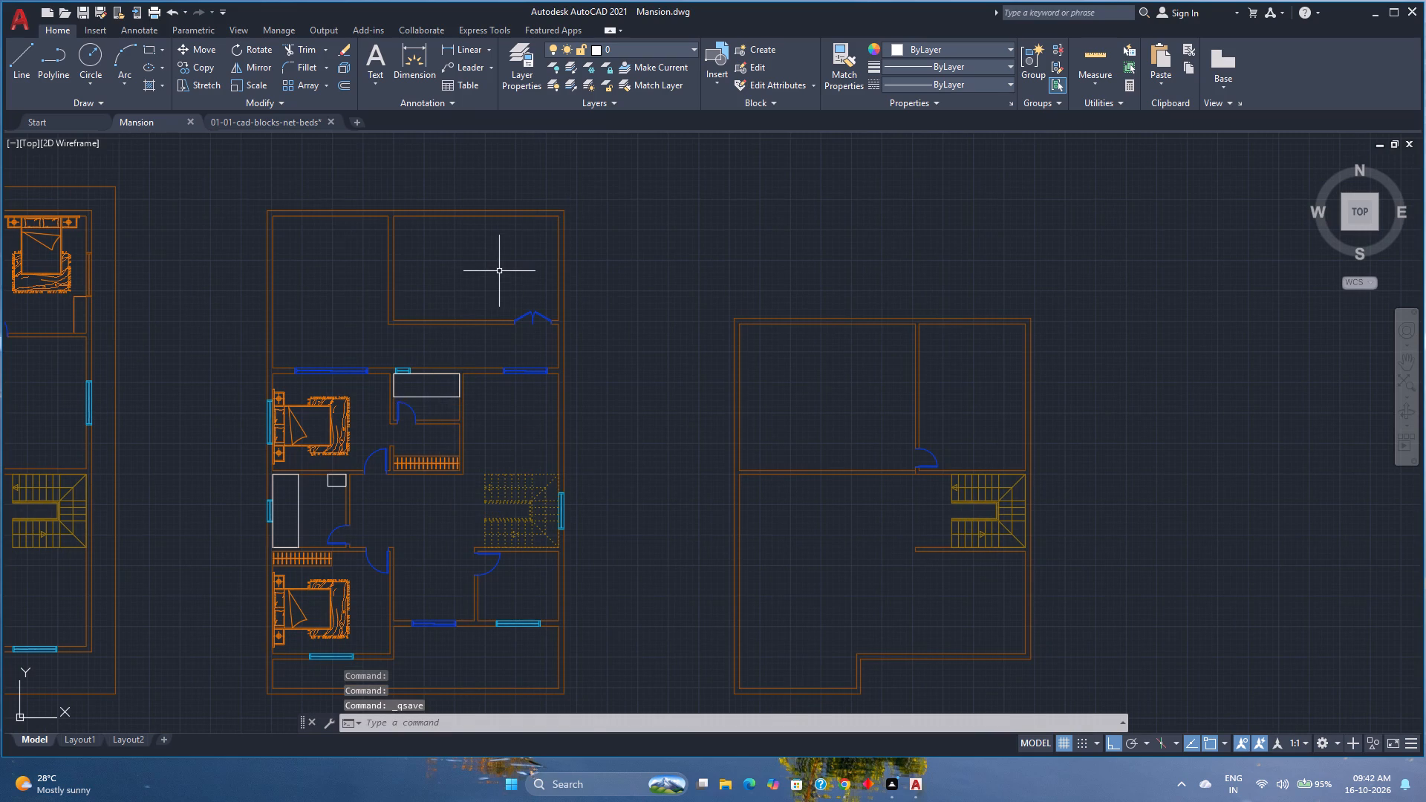
# Measure the ground-floor space between the stairs and the front wall, including the free-standing partition beside the entrance.
pyautogui.scroll(1, 499, 271)
pyautogui.scroll(-1, 403, 378)
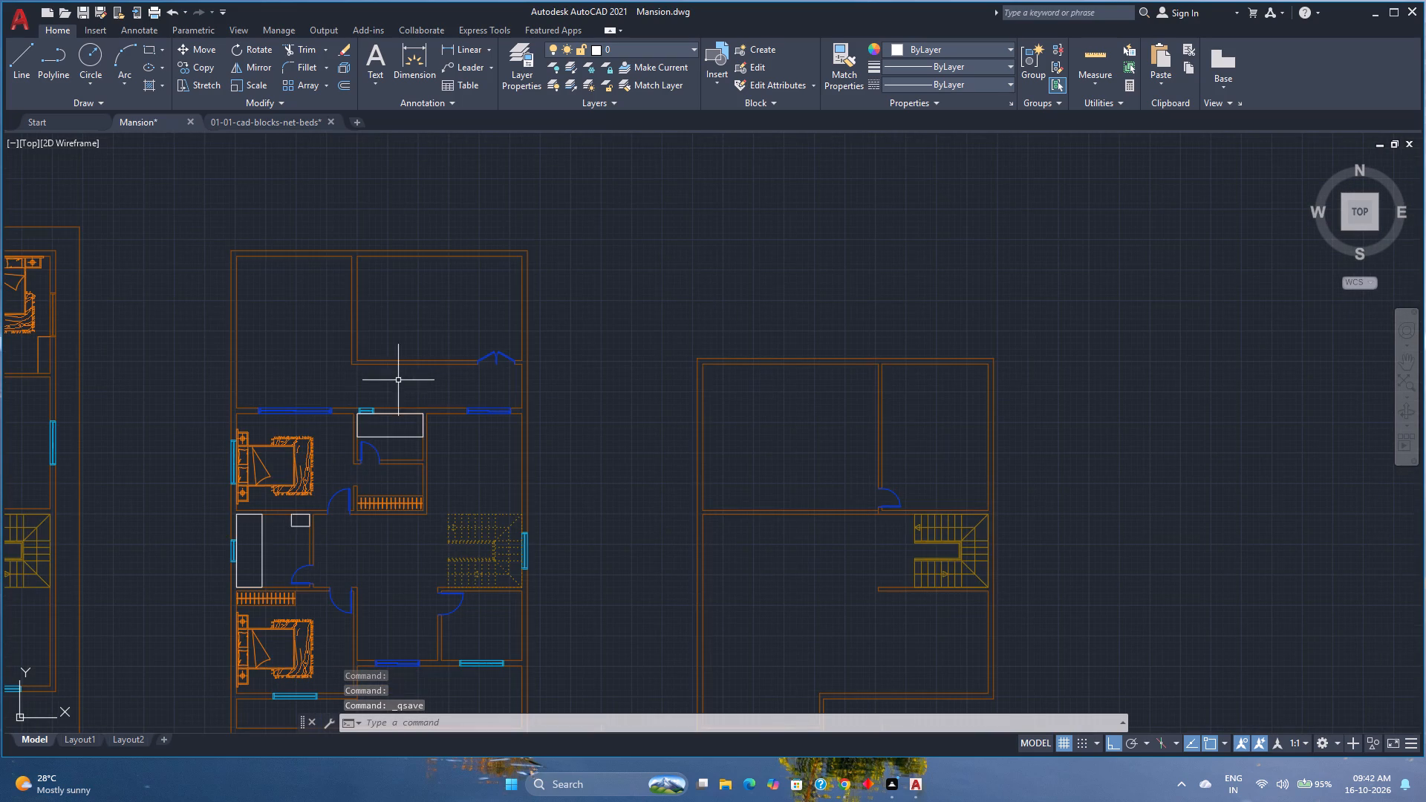
pyautogui.scroll(-1, 352, 373)
pyautogui.moveTo(352, 373); pyautogui.dragTo(457, 358, button='middle')
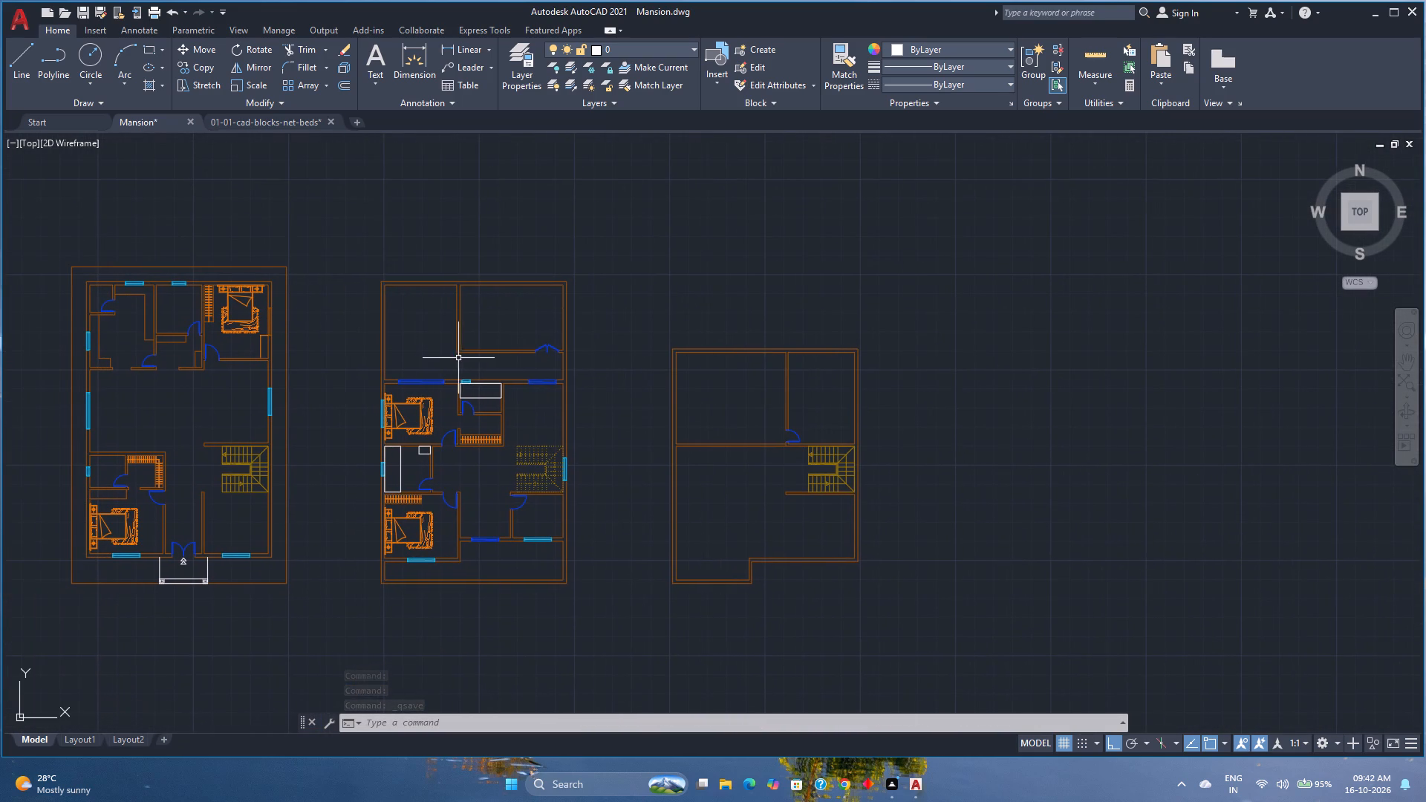
pyautogui.moveTo(246, 411); pyautogui.dragTo(382, 399, button='middle')
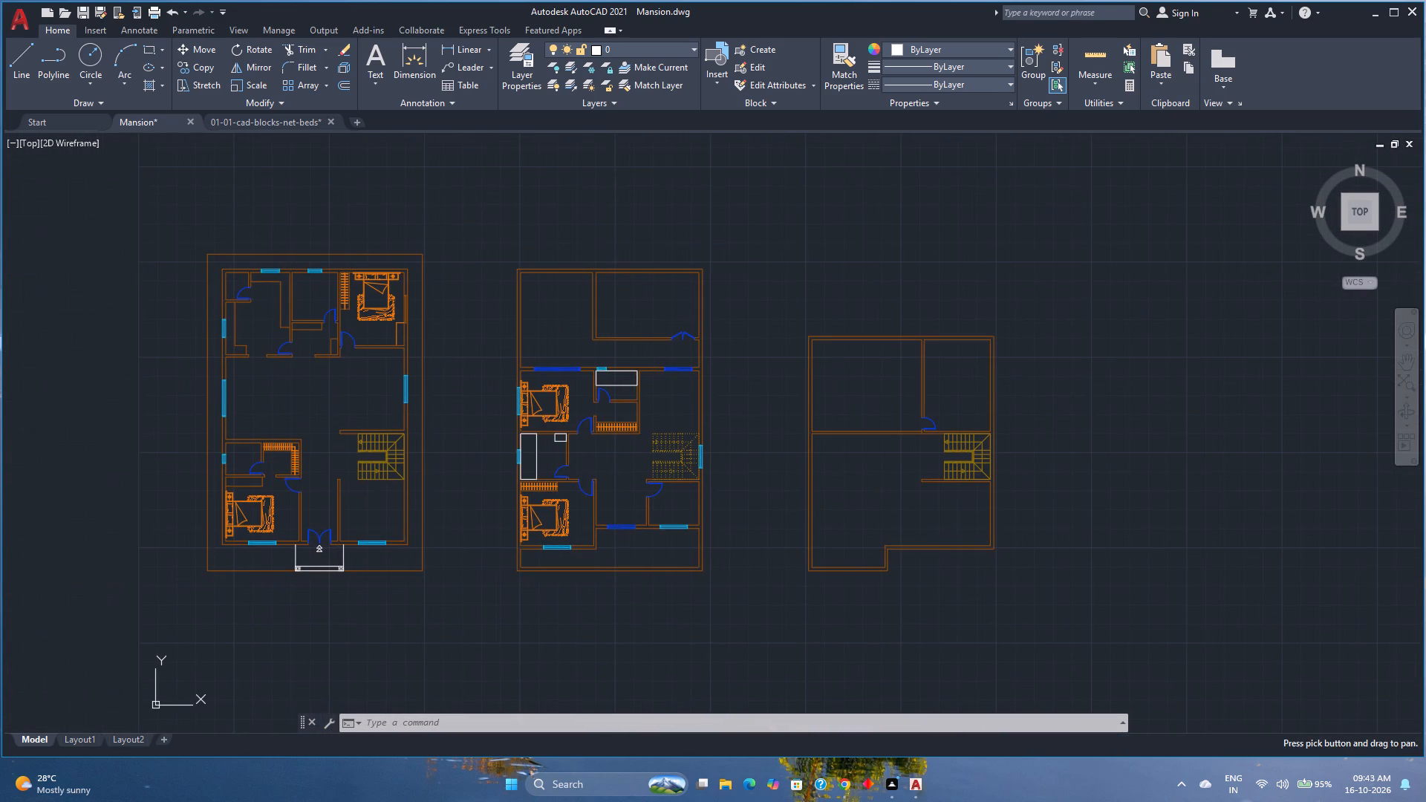
pyautogui.scroll(1, 382, 399)
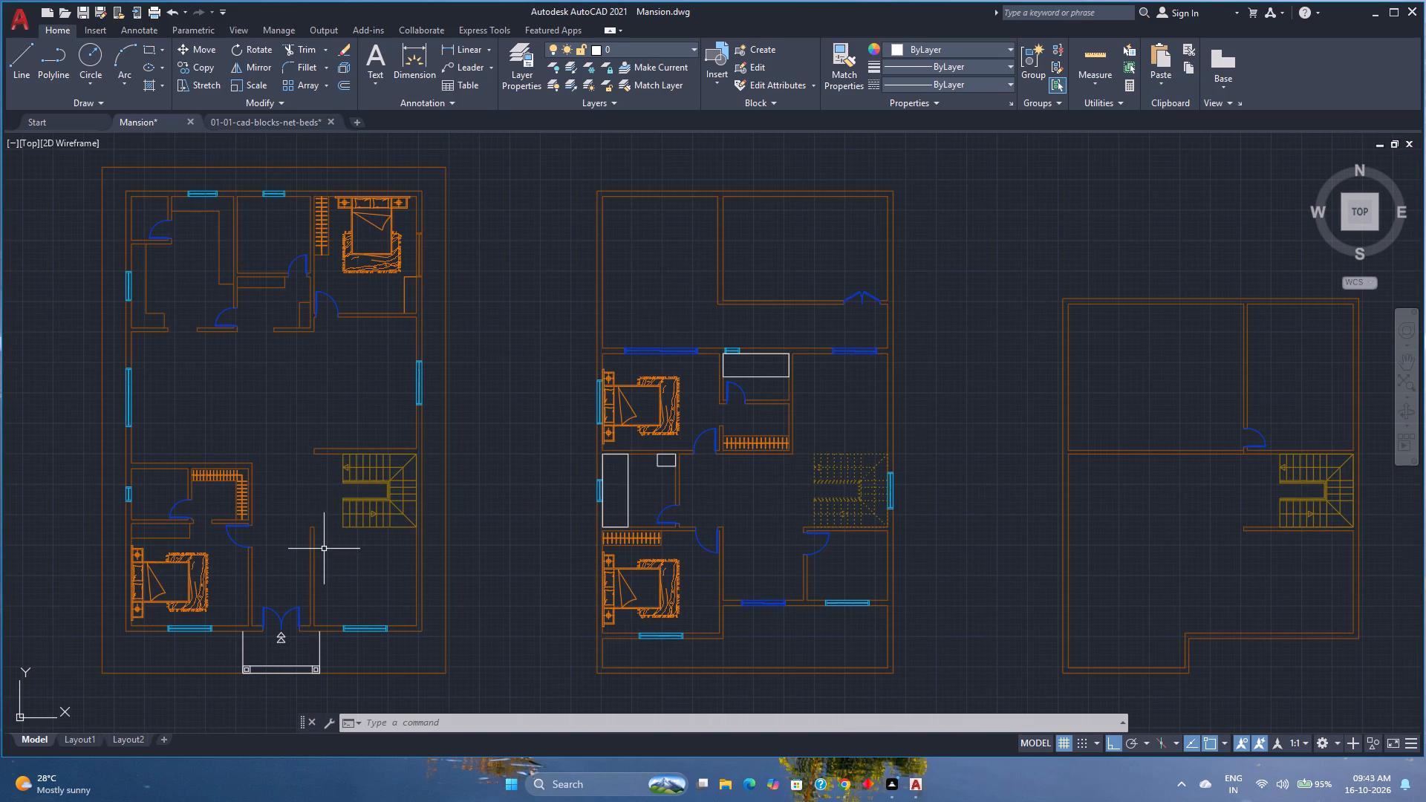
pyautogui.scroll(2, 317, 564)
pyautogui.moveTo(316, 562); pyautogui.dragTo(332, 515, button='middle')
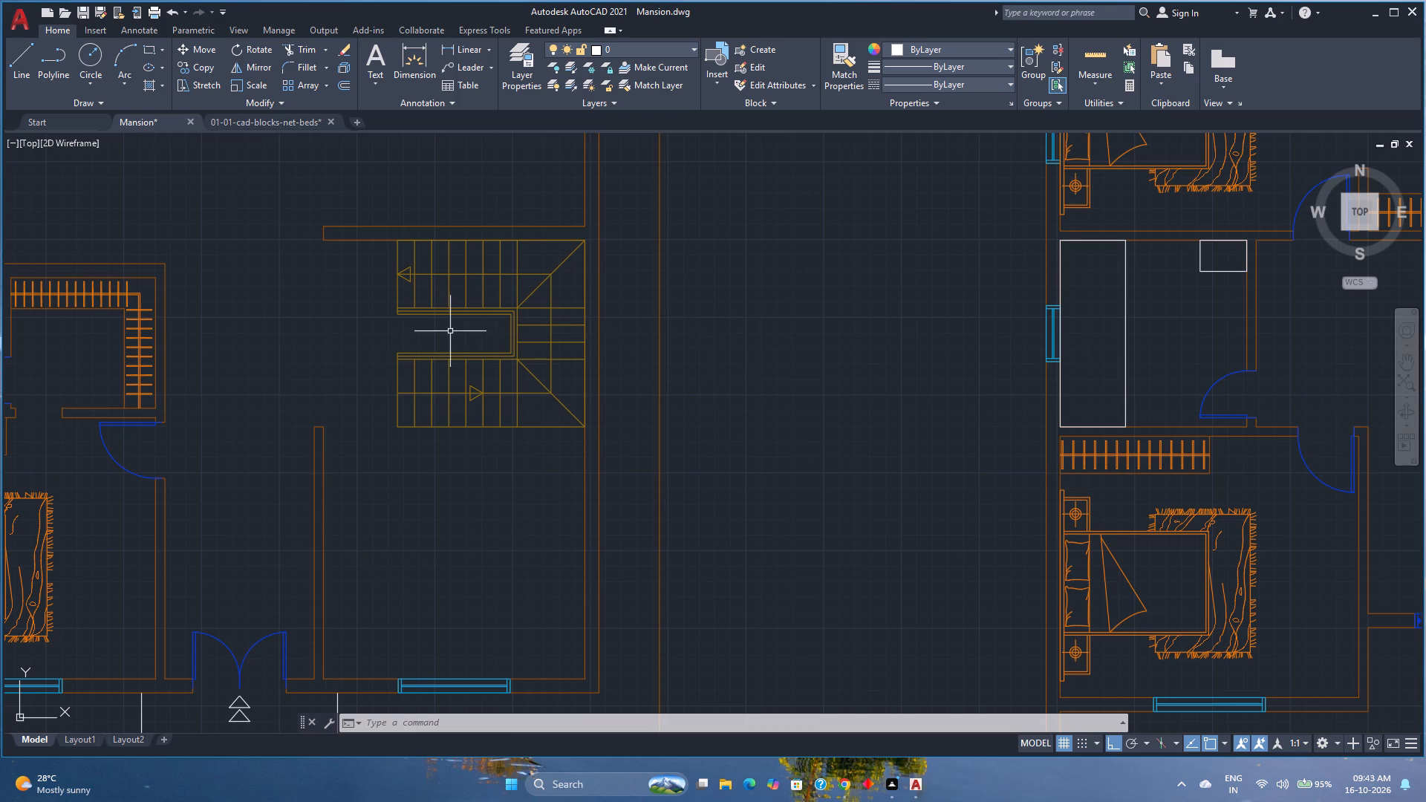
pyautogui.scroll(2, 333, 571)
pyautogui.moveTo(333, 571); pyautogui.dragTo(505, 497, button='middle')
pyautogui.scroll(-1, 512, 495)
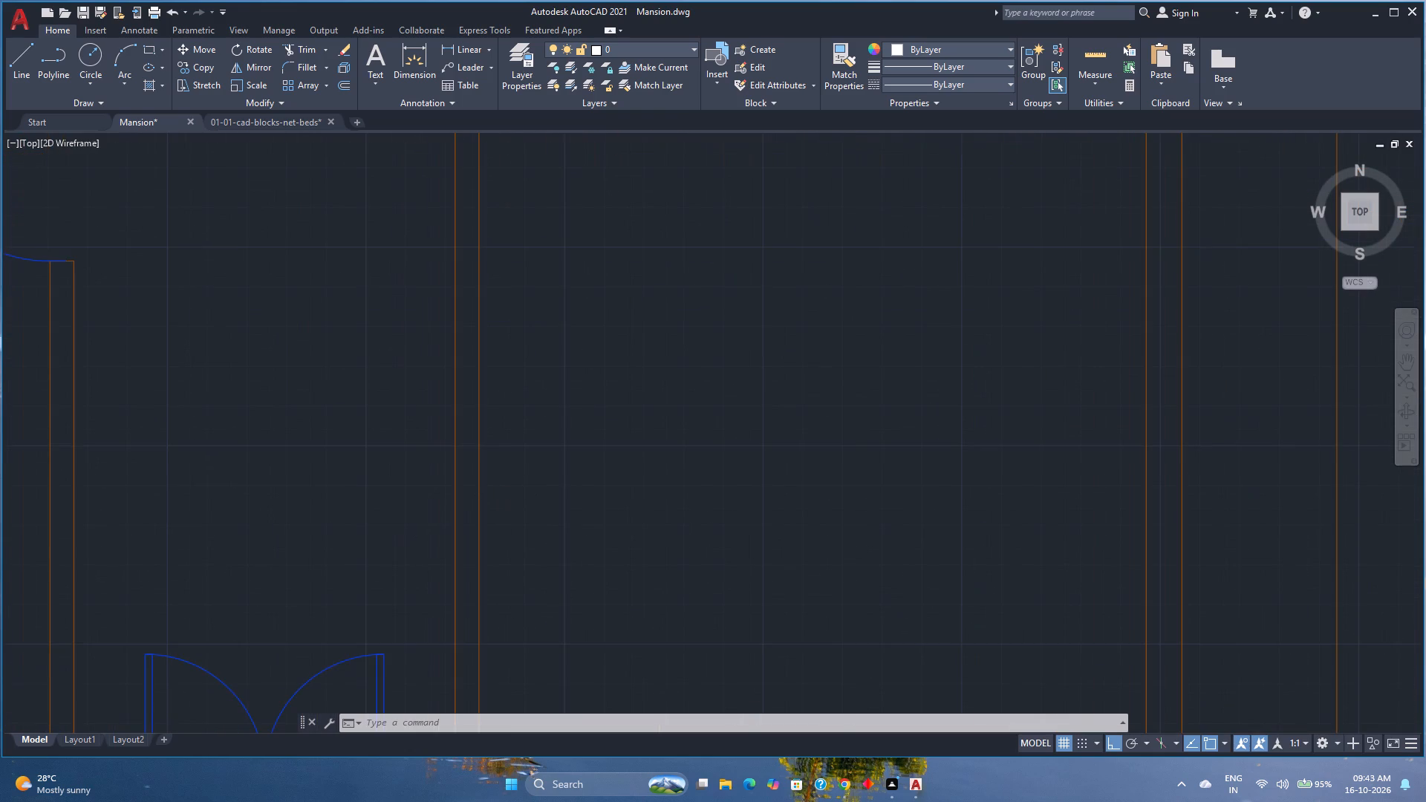
pyautogui.click(1099, 58)
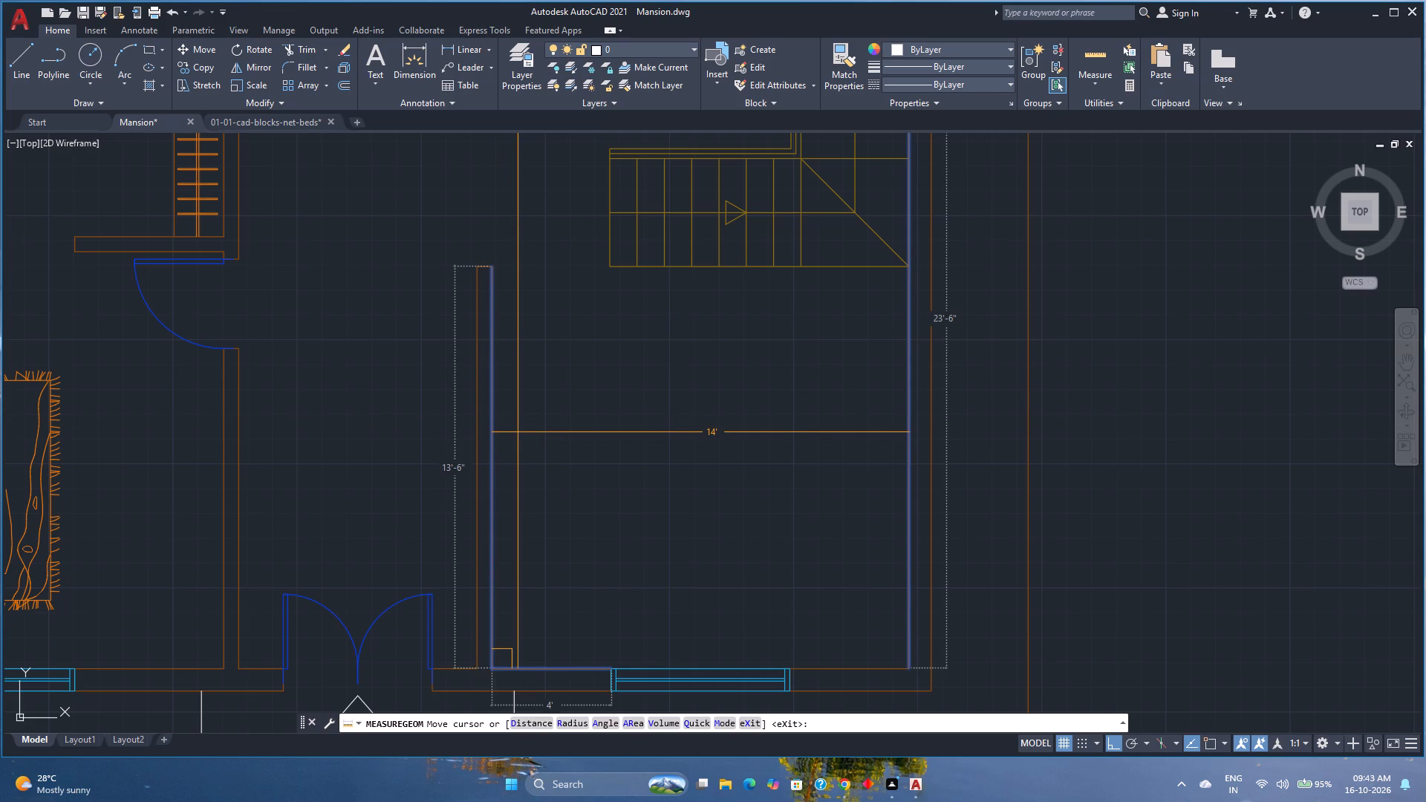
pyautogui.scroll(-1, 519, 432)
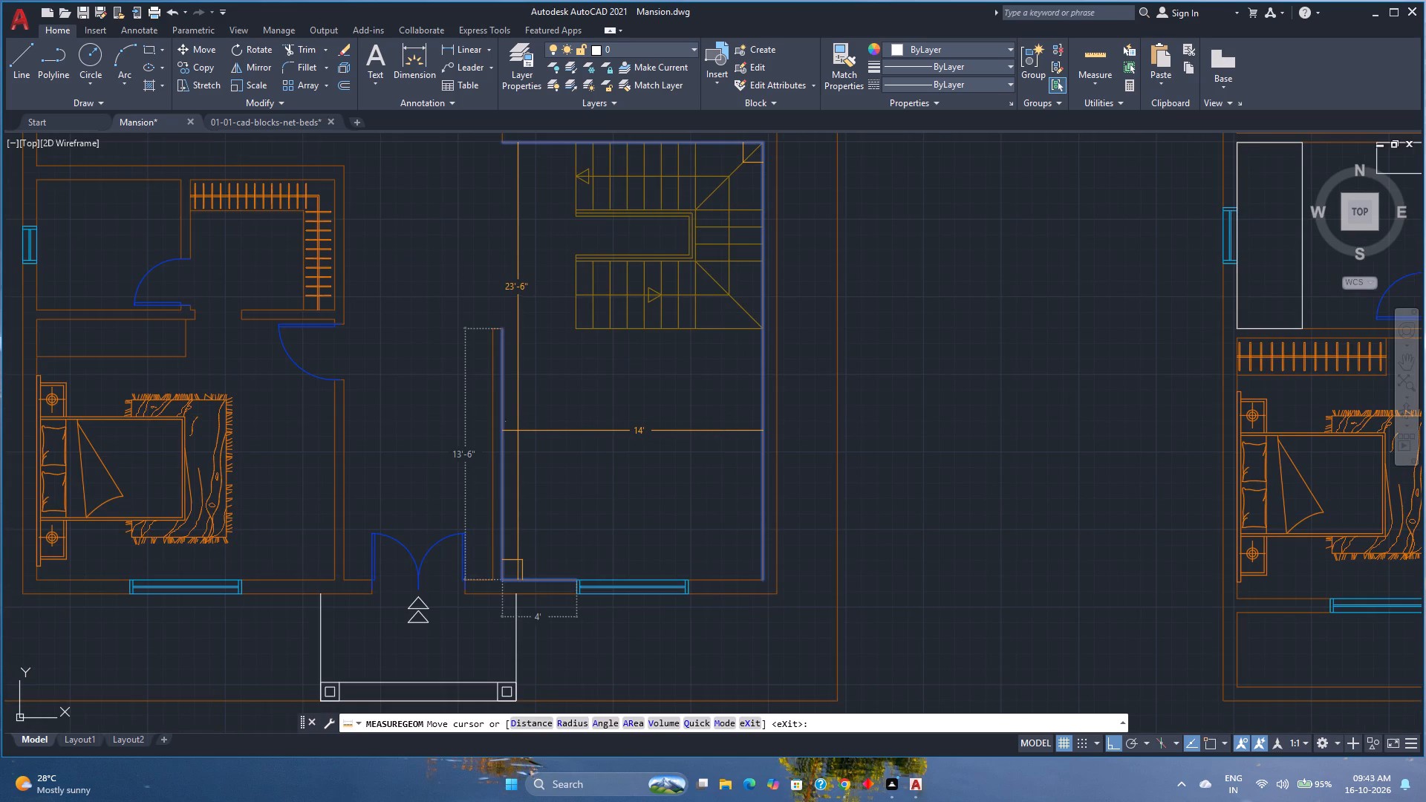
# Draw a short line across the thickness of the partition beside the entrance at its midpoint.
pyautogui.click(15, 58)
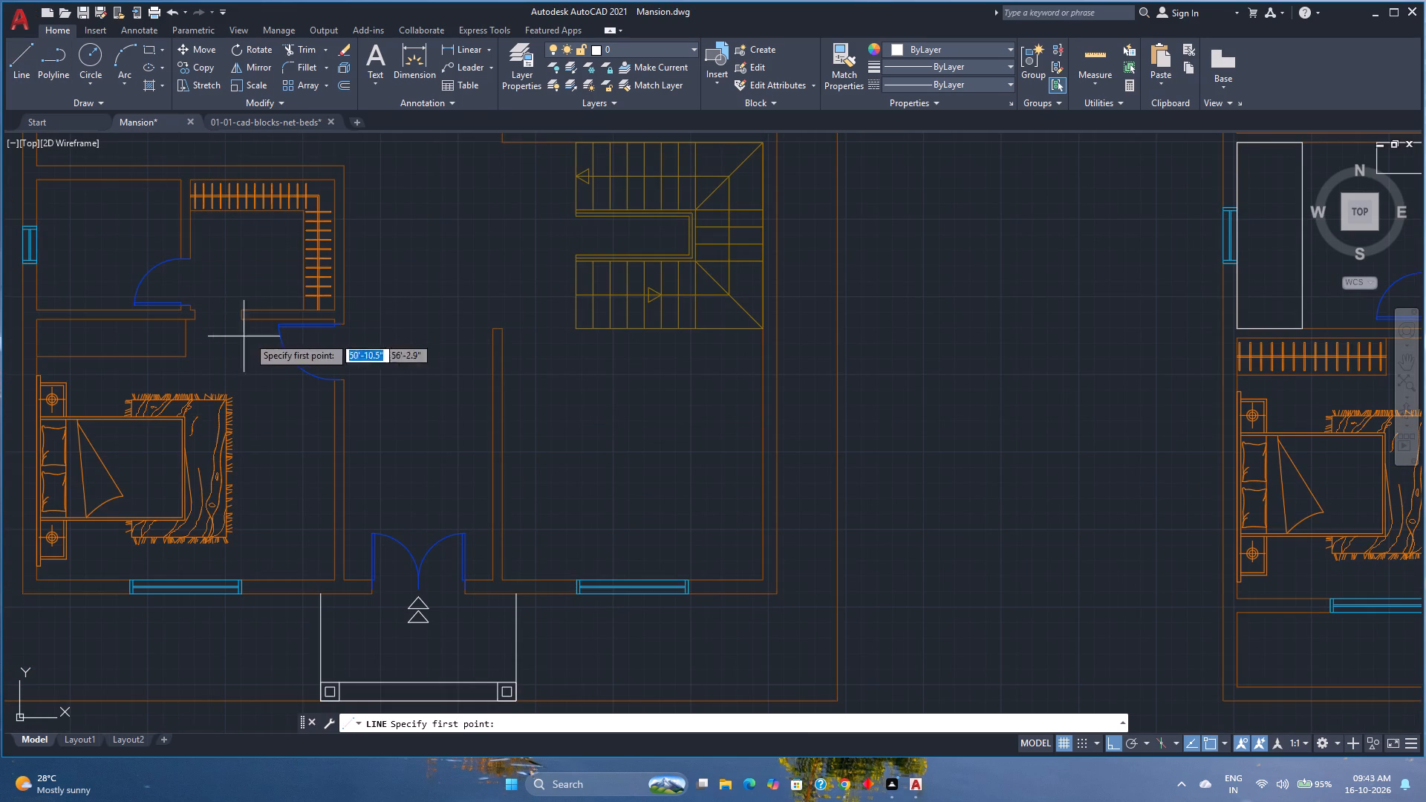
pyautogui.click(490, 453)
pyautogui.click(502, 453)
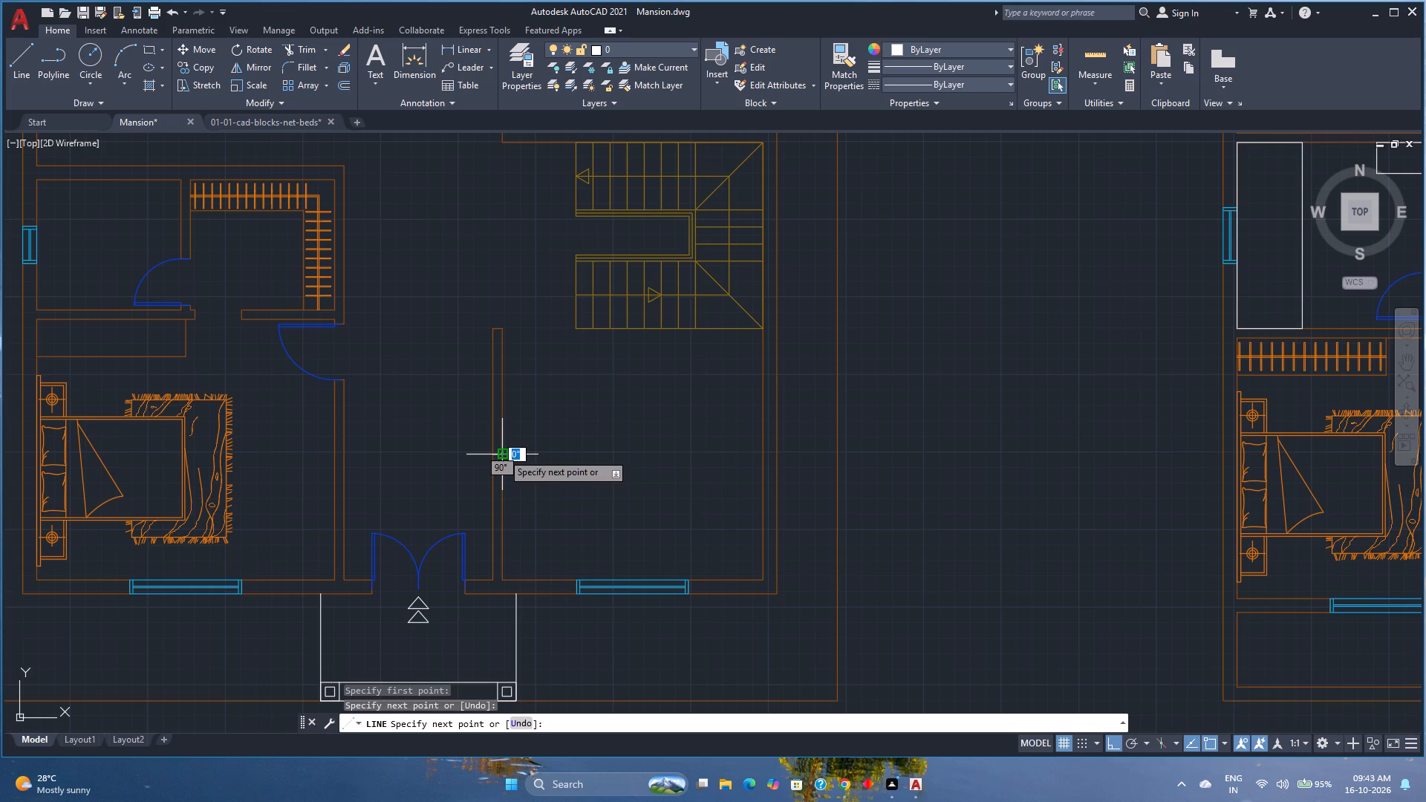
pyautogui.press('Escape')
# Move the short line across the partition to the Walls layer.
pyautogui.scroll(2, 501, 453)
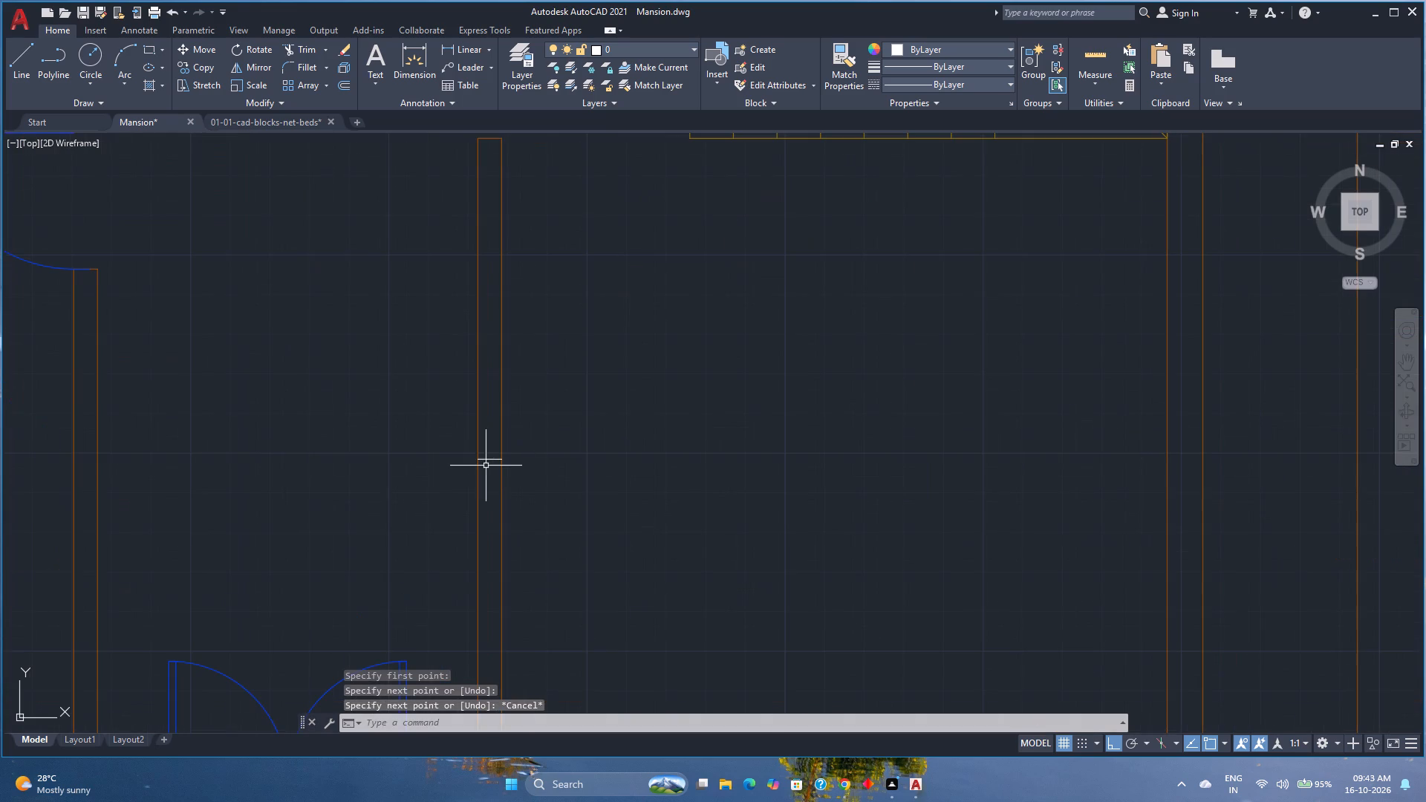
pyautogui.click(489, 460)
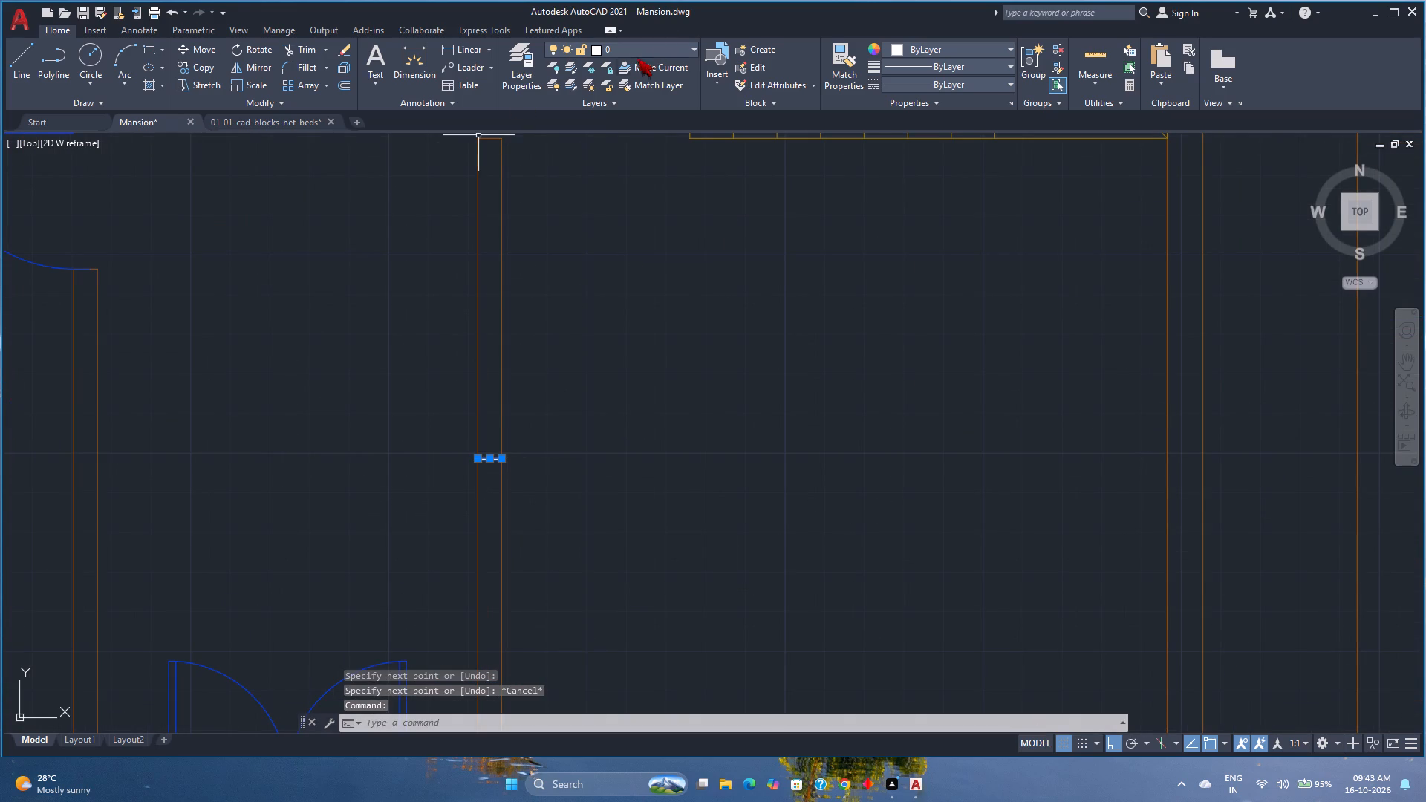
pyautogui.click(639, 55)
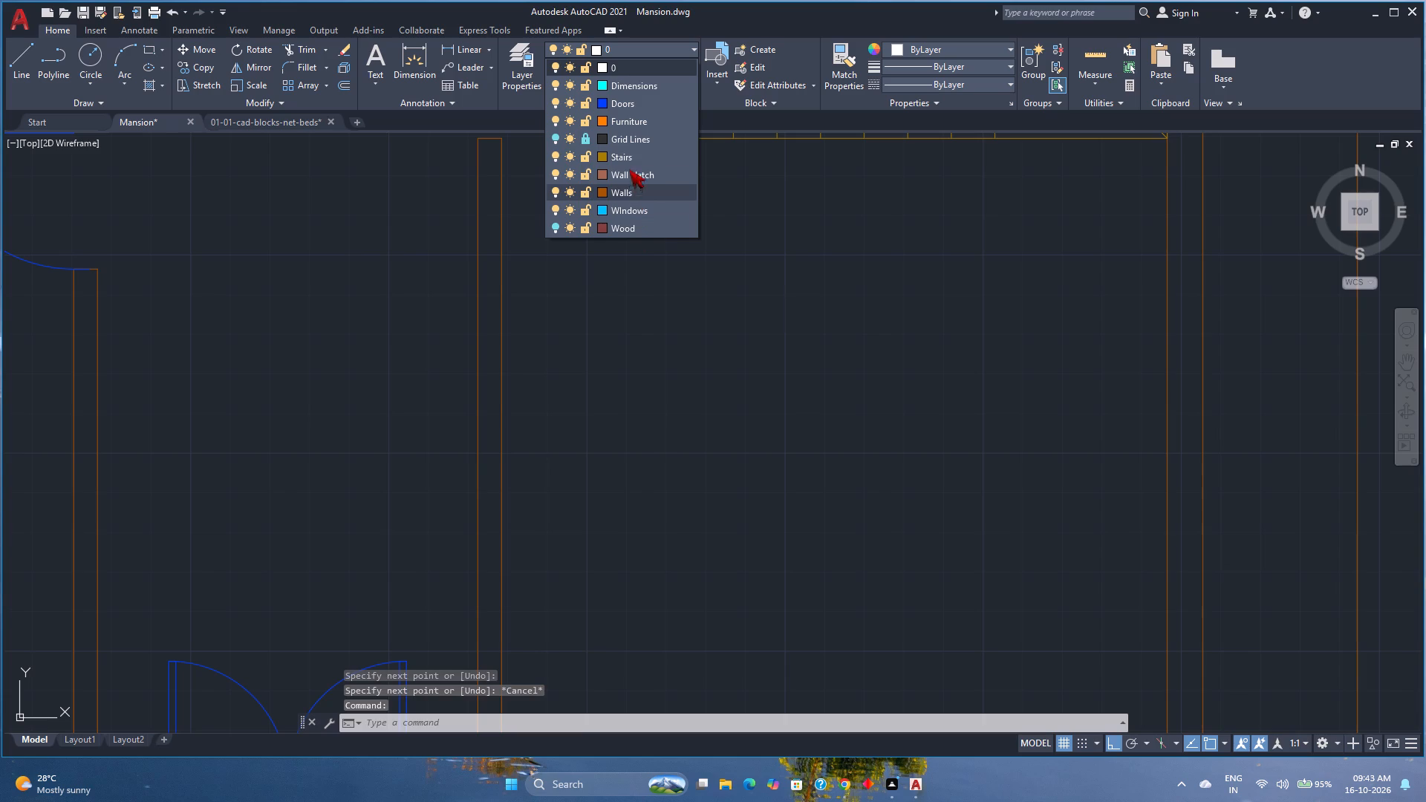
pyautogui.click(622, 191)
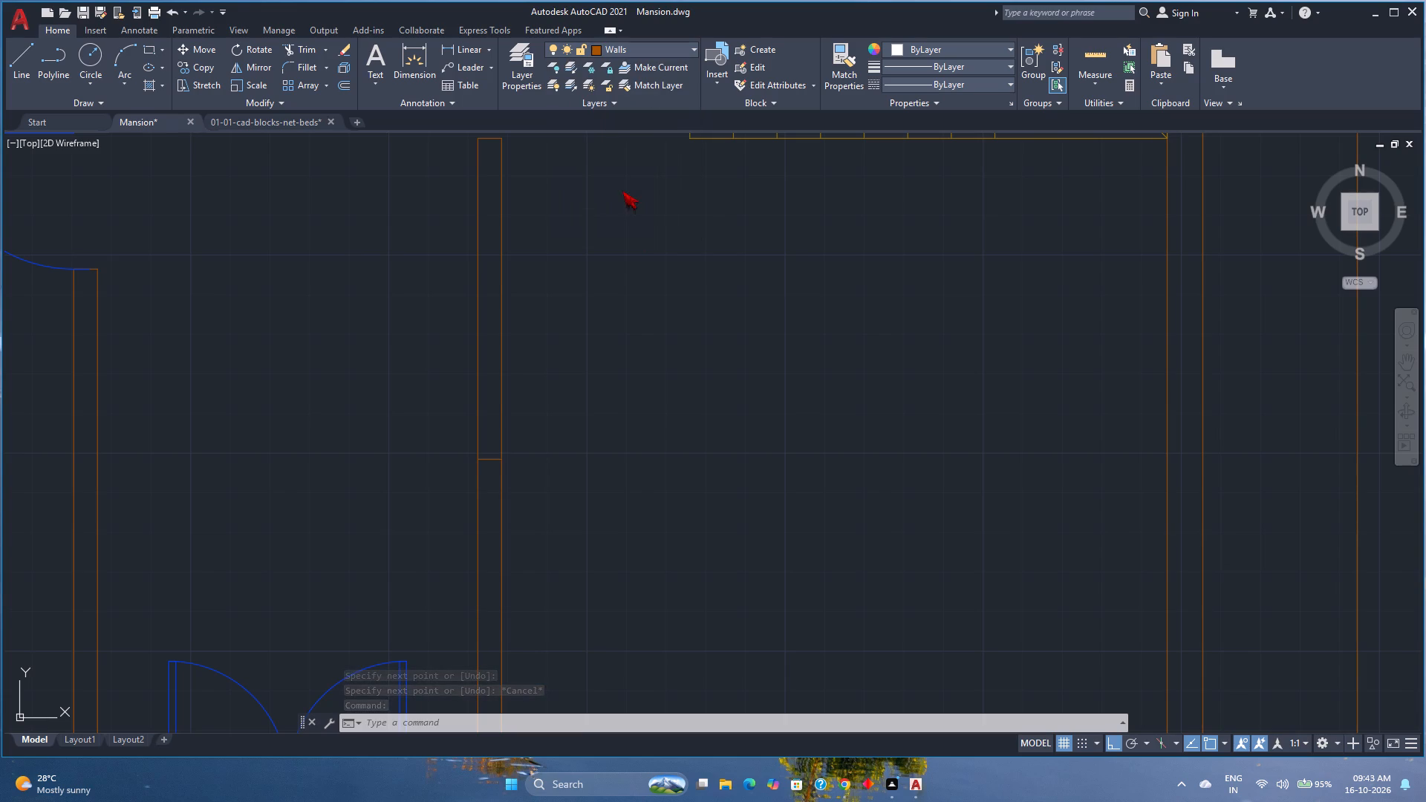
# Draw a rectangle about 6'-9" long over the partition's half nearest the stairs, from its free end to the dividing line.
pyautogui.click(21, 42)
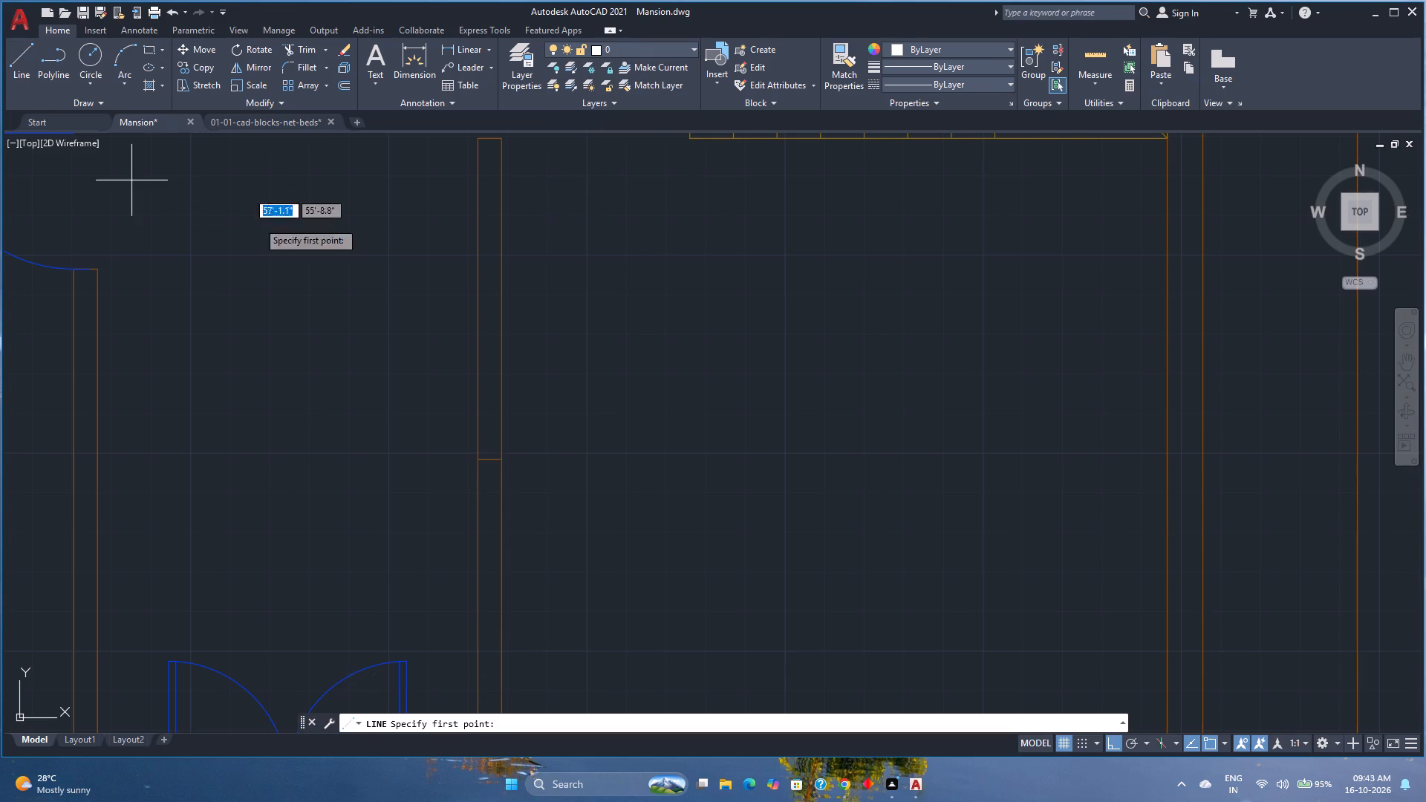
pyautogui.scroll(-1, 373, 259)
pyautogui.moveTo(373, 259); pyautogui.dragTo(381, 304, button='middle')
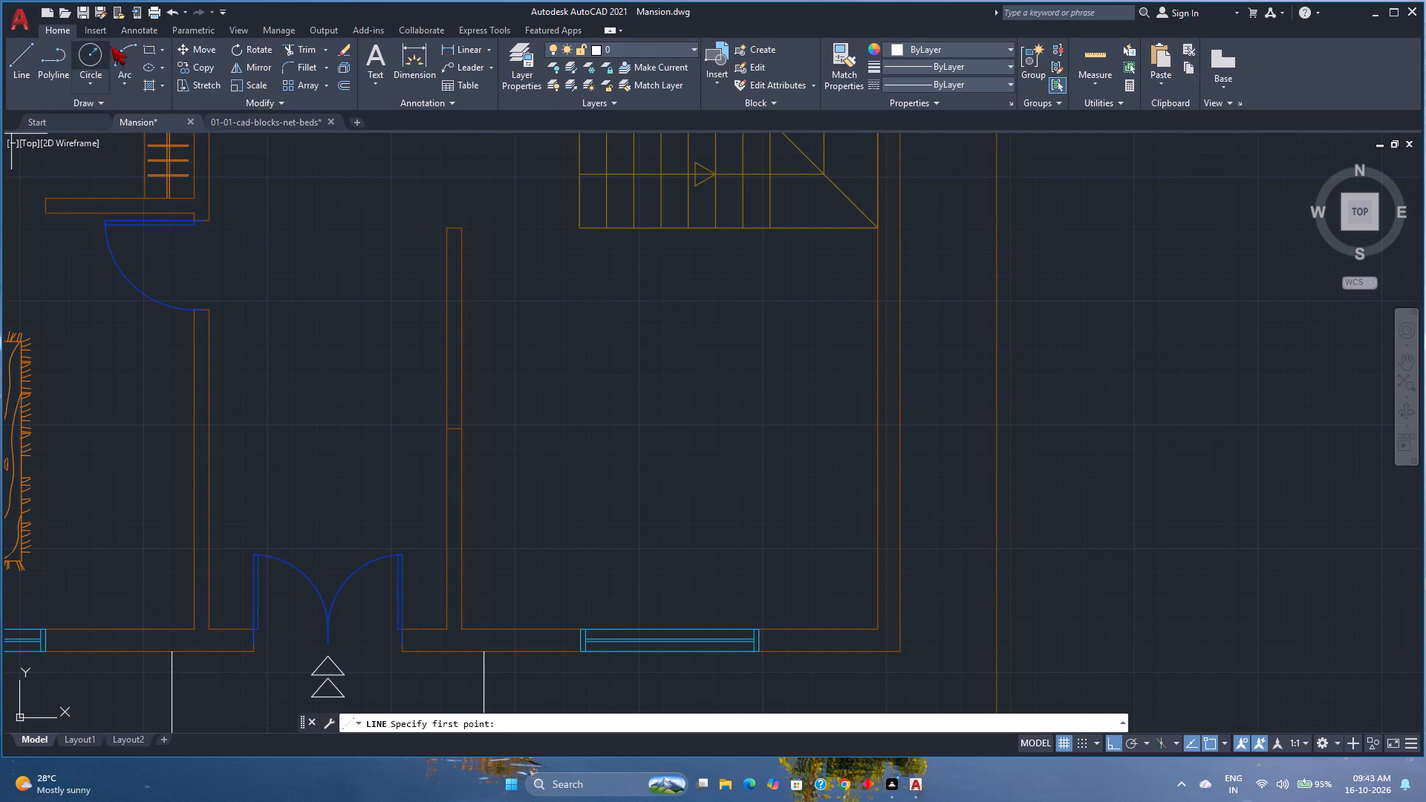
pyautogui.click(151, 47)
pyautogui.scroll(1, 446, 228)
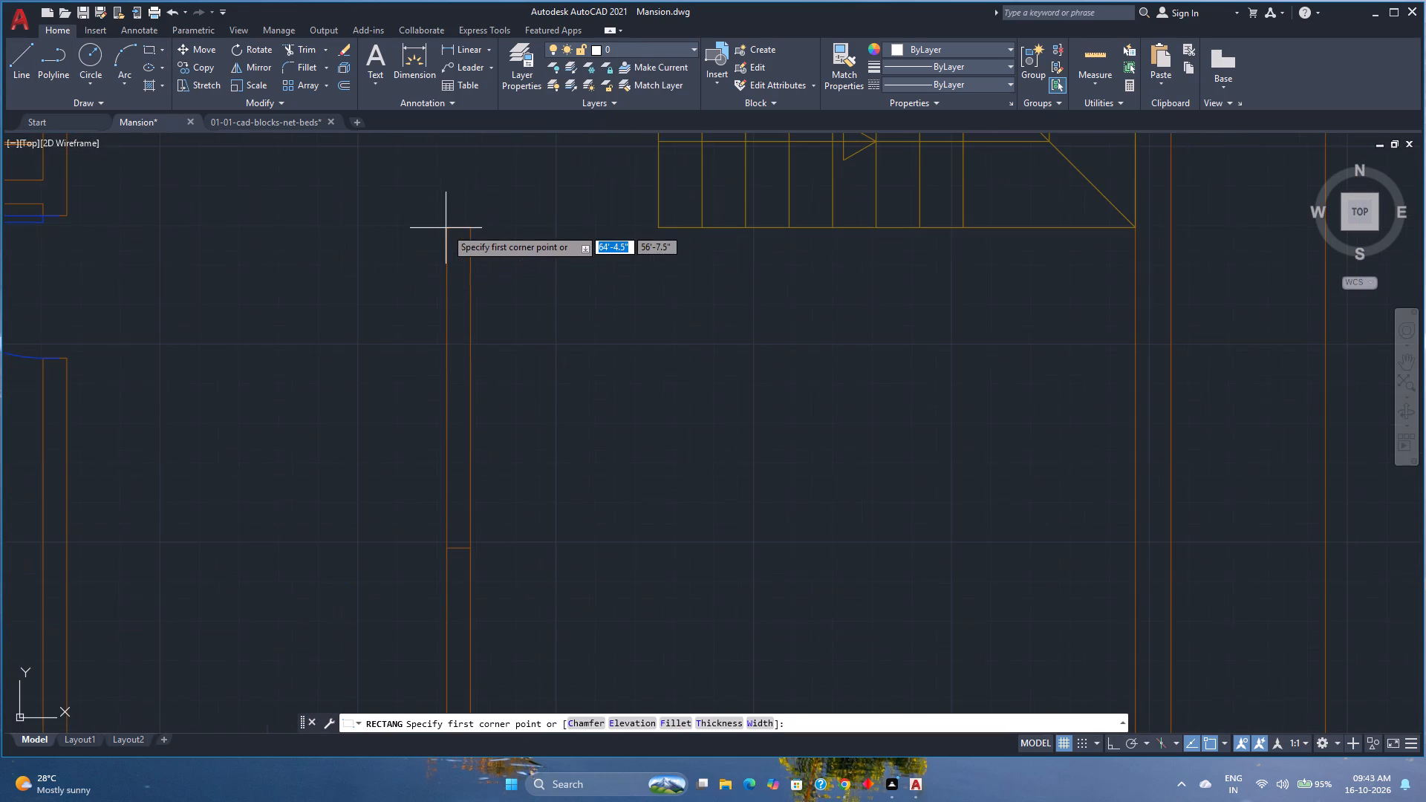
pyautogui.click(446, 226)
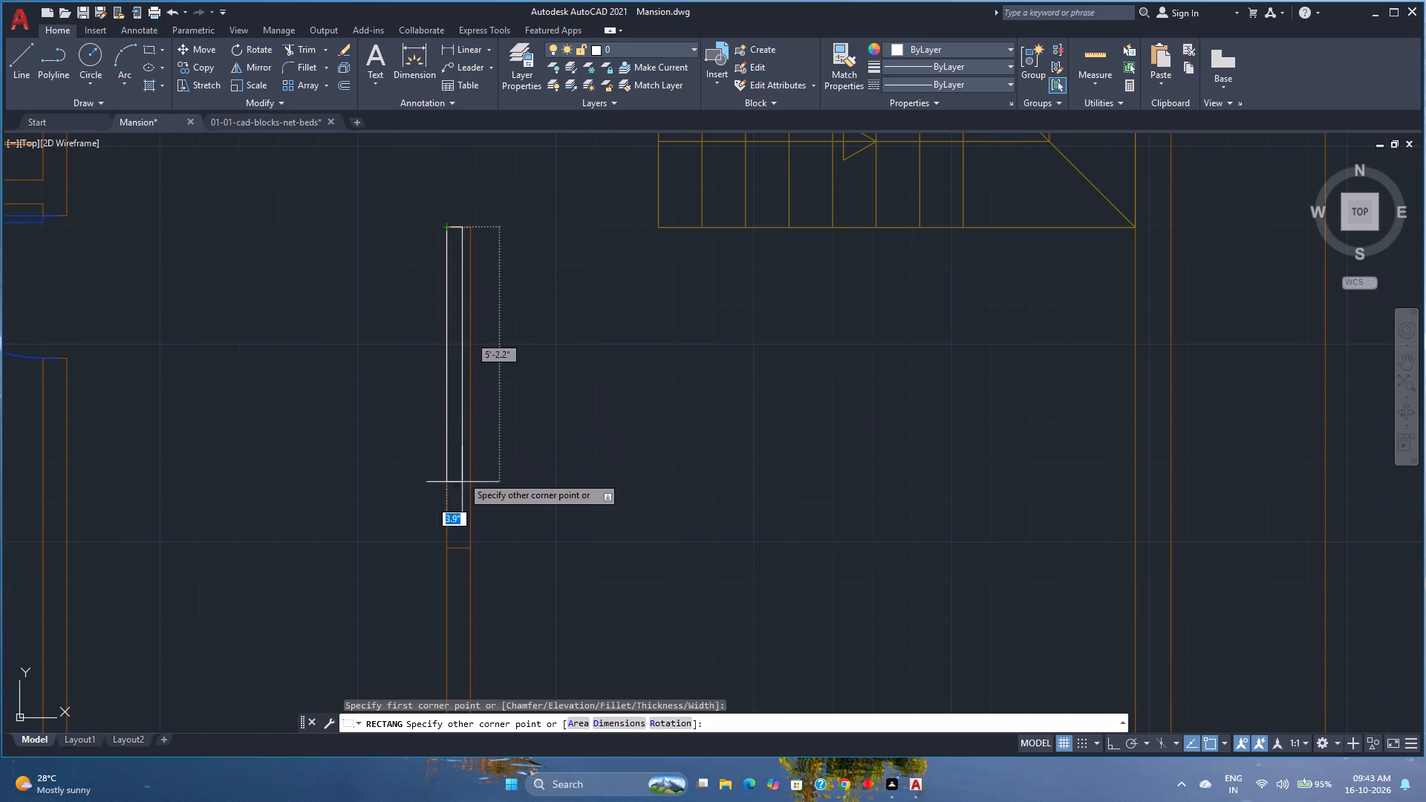
pyautogui.click(467, 546)
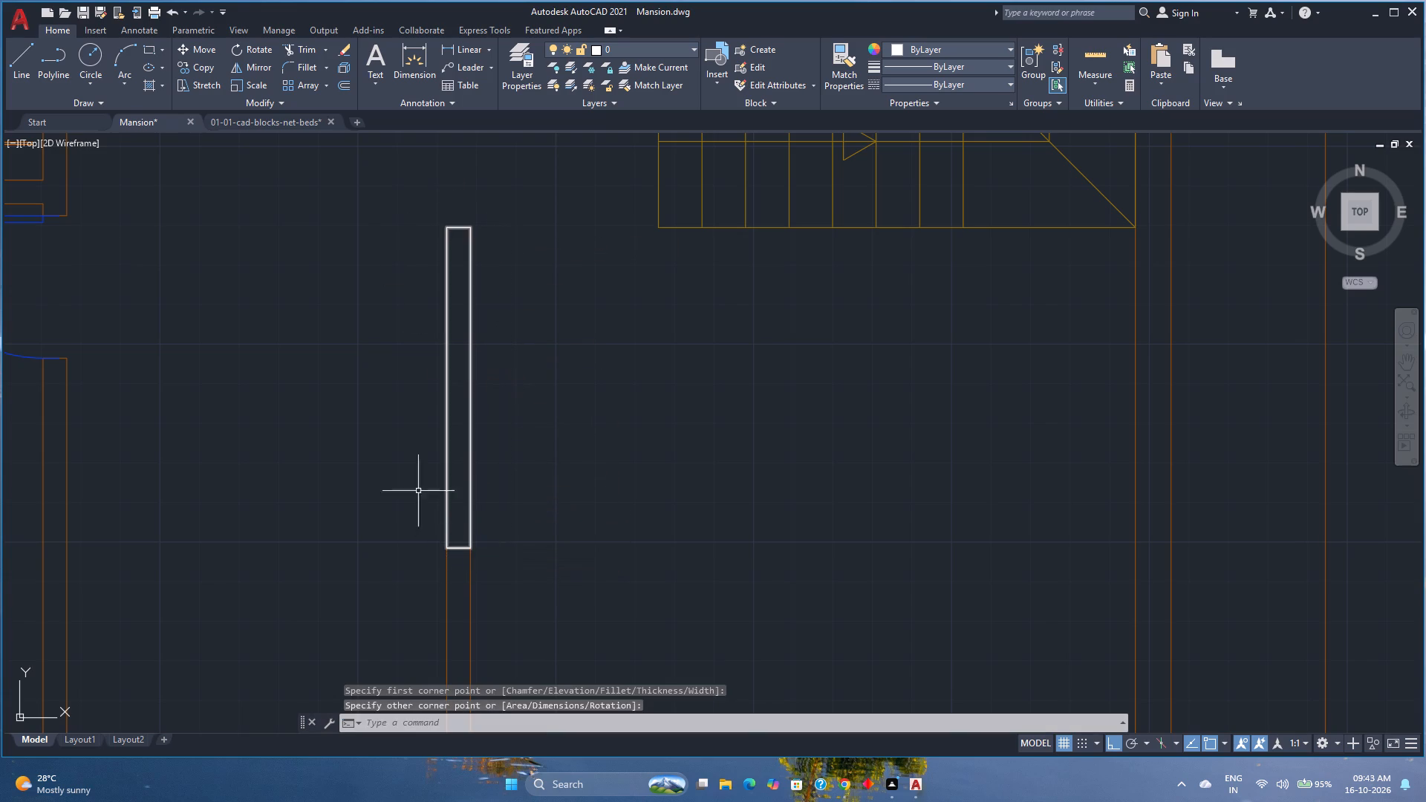
# Draw two crossing diagonal lines between the opposite corners of the narrow rectangle on the partition beside the entrance.
pyautogui.click(20, 56)
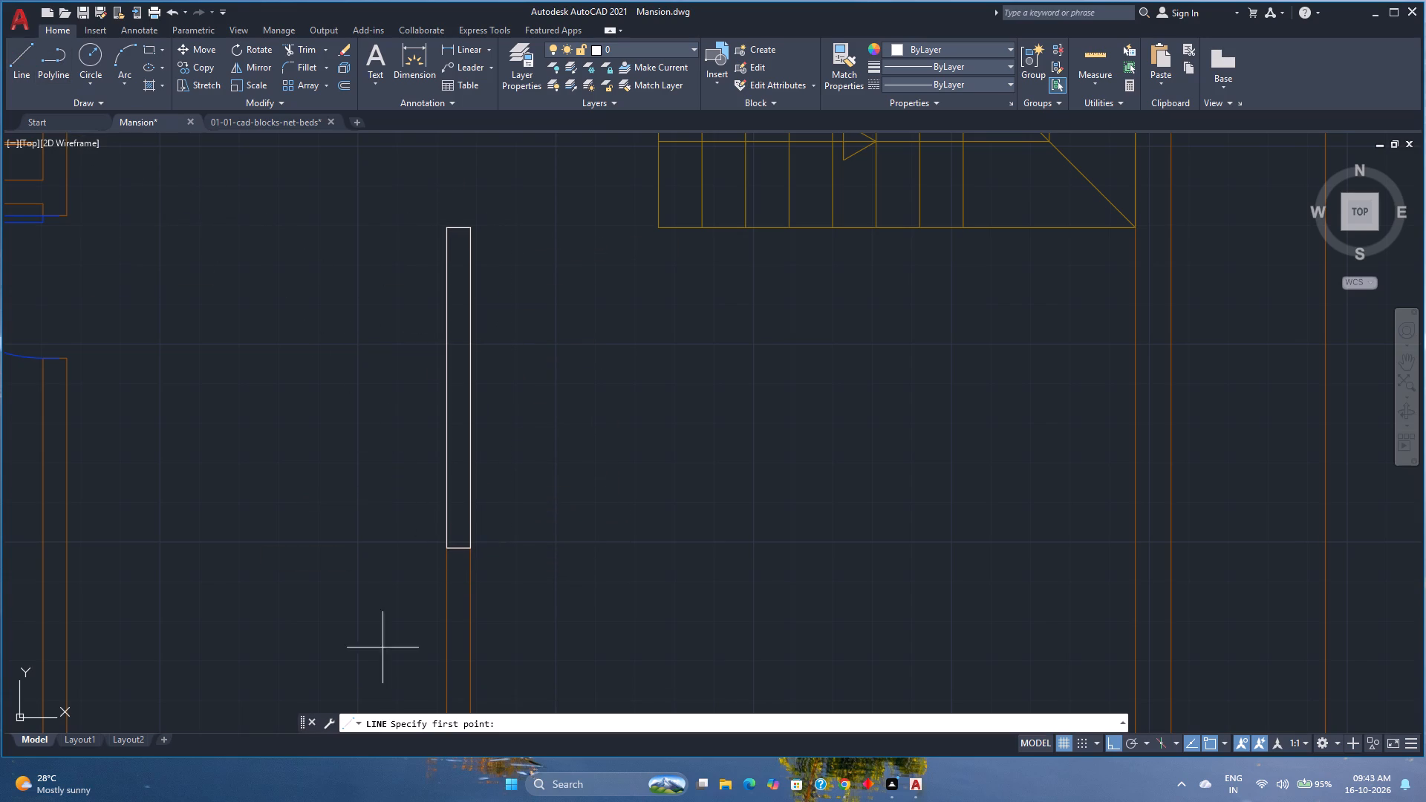
pyautogui.click(448, 548)
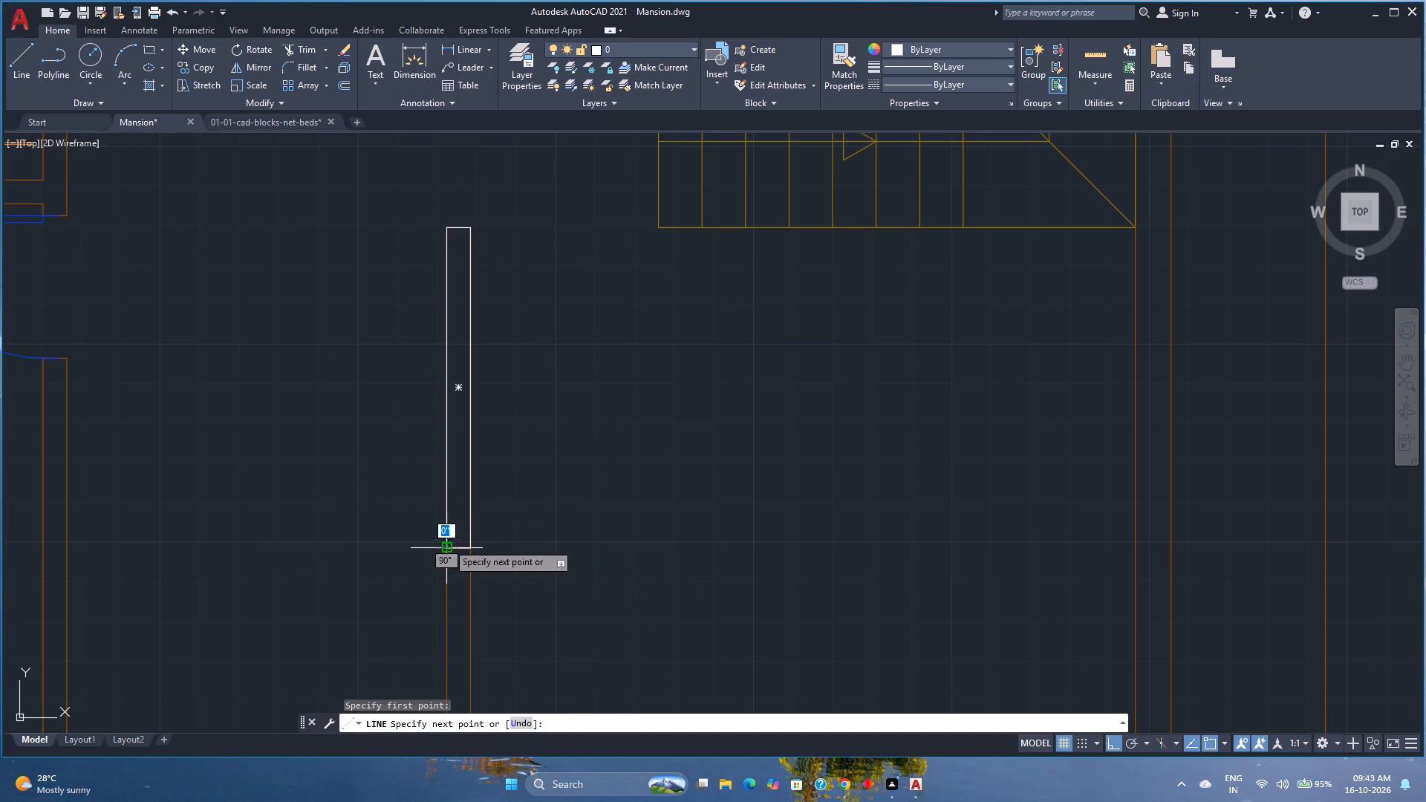
pyautogui.click(467, 232)
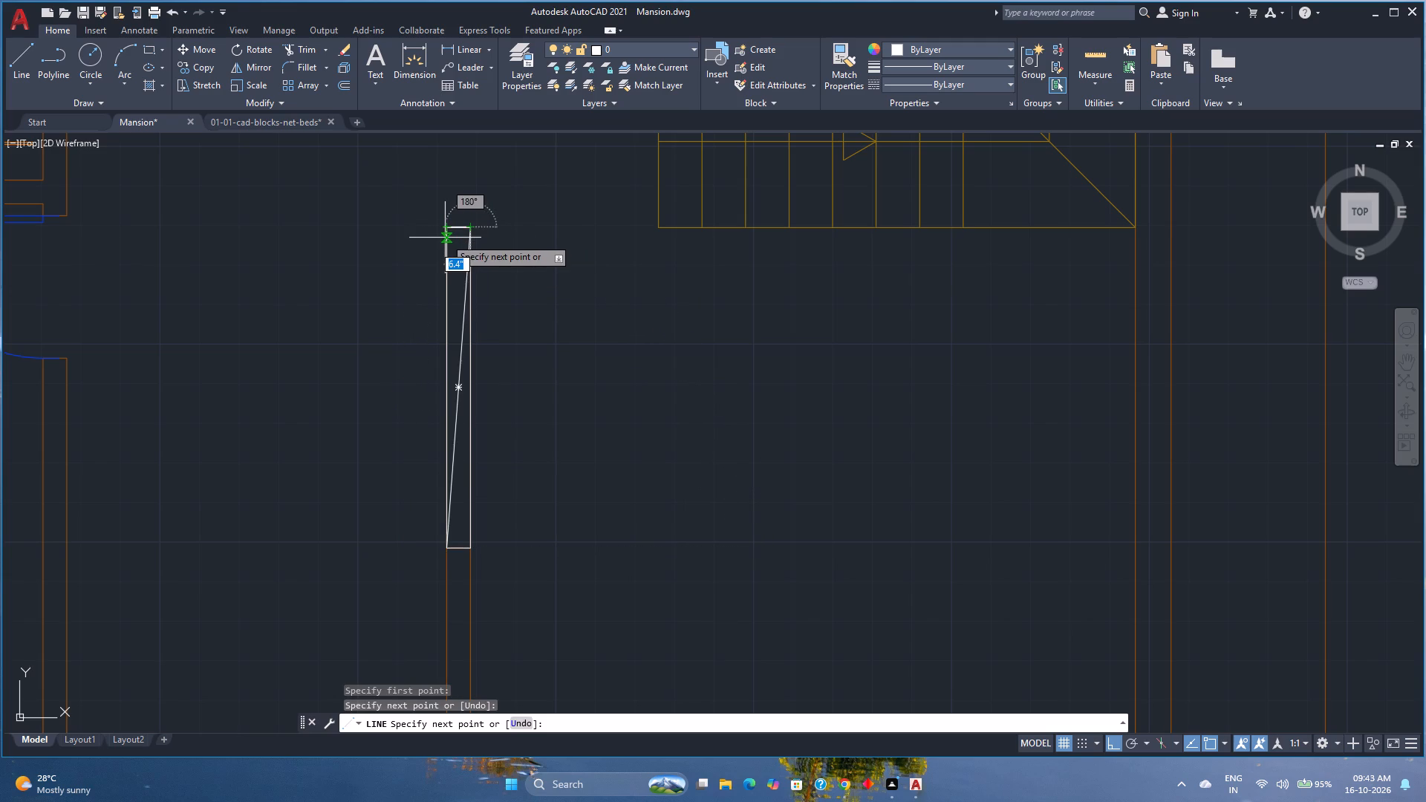
pyautogui.press('Escape')
pyautogui.press('space')
pyautogui.click(449, 233)
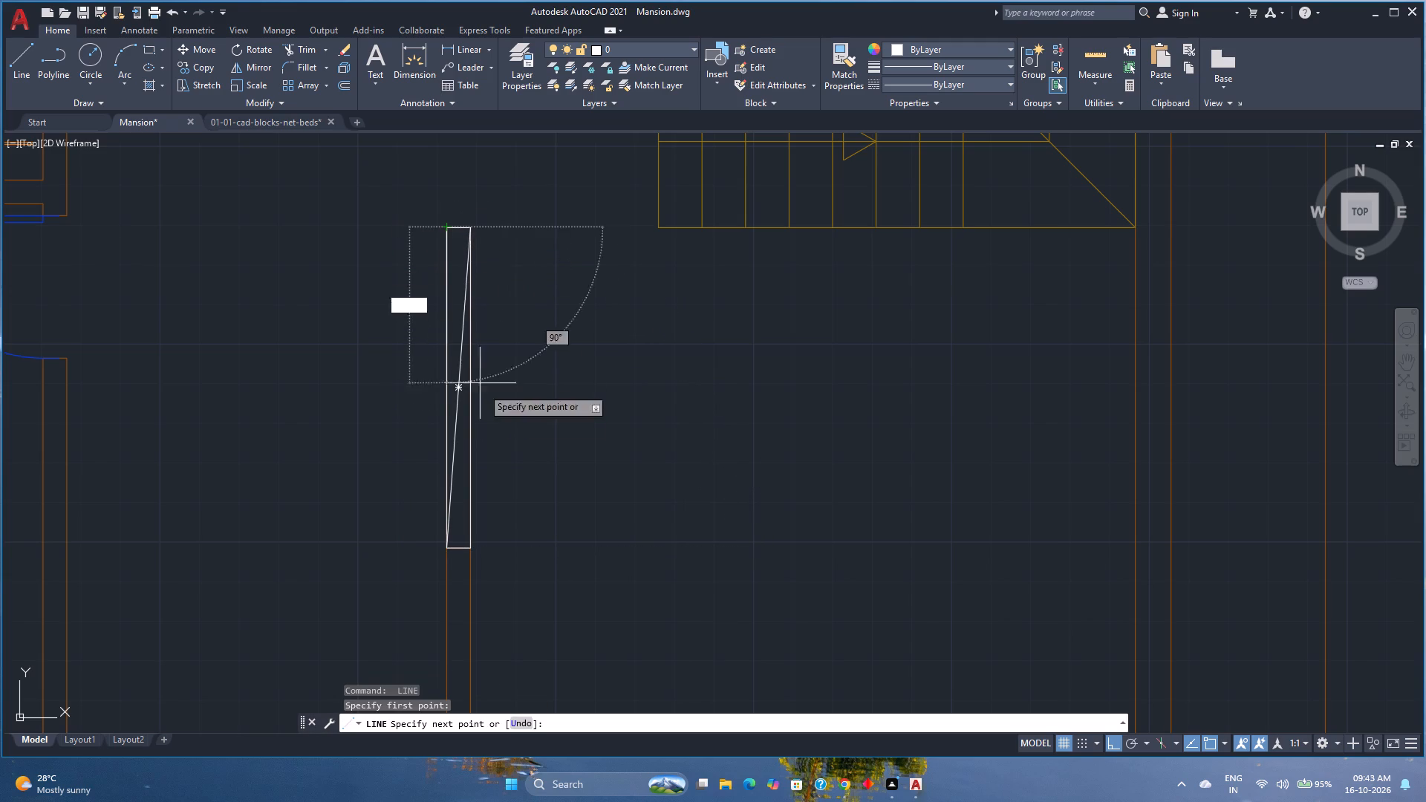
pyautogui.click(469, 547)
pyautogui.press('Escape')
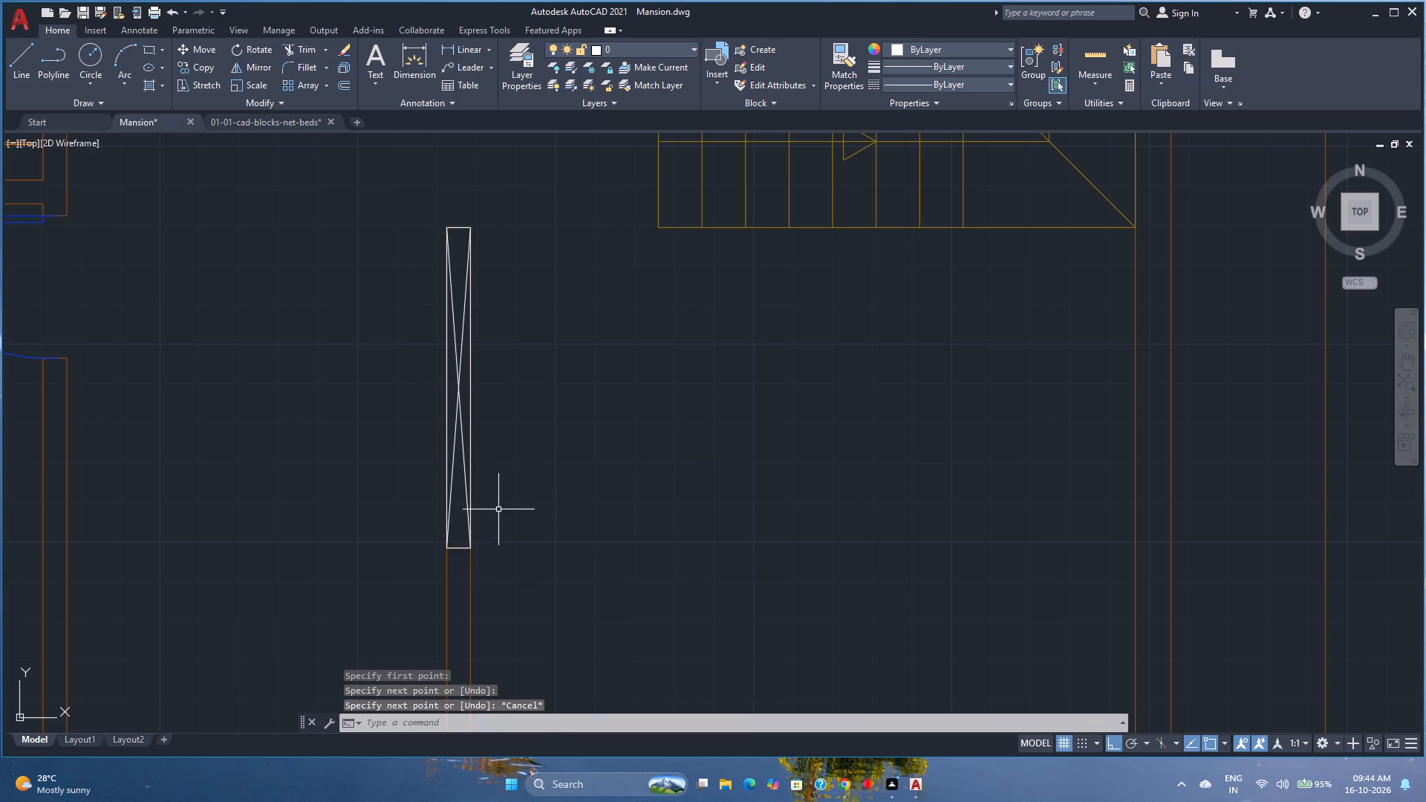
# Save the Mansion drawing.
pyautogui.scroll(-1, 468, 531)
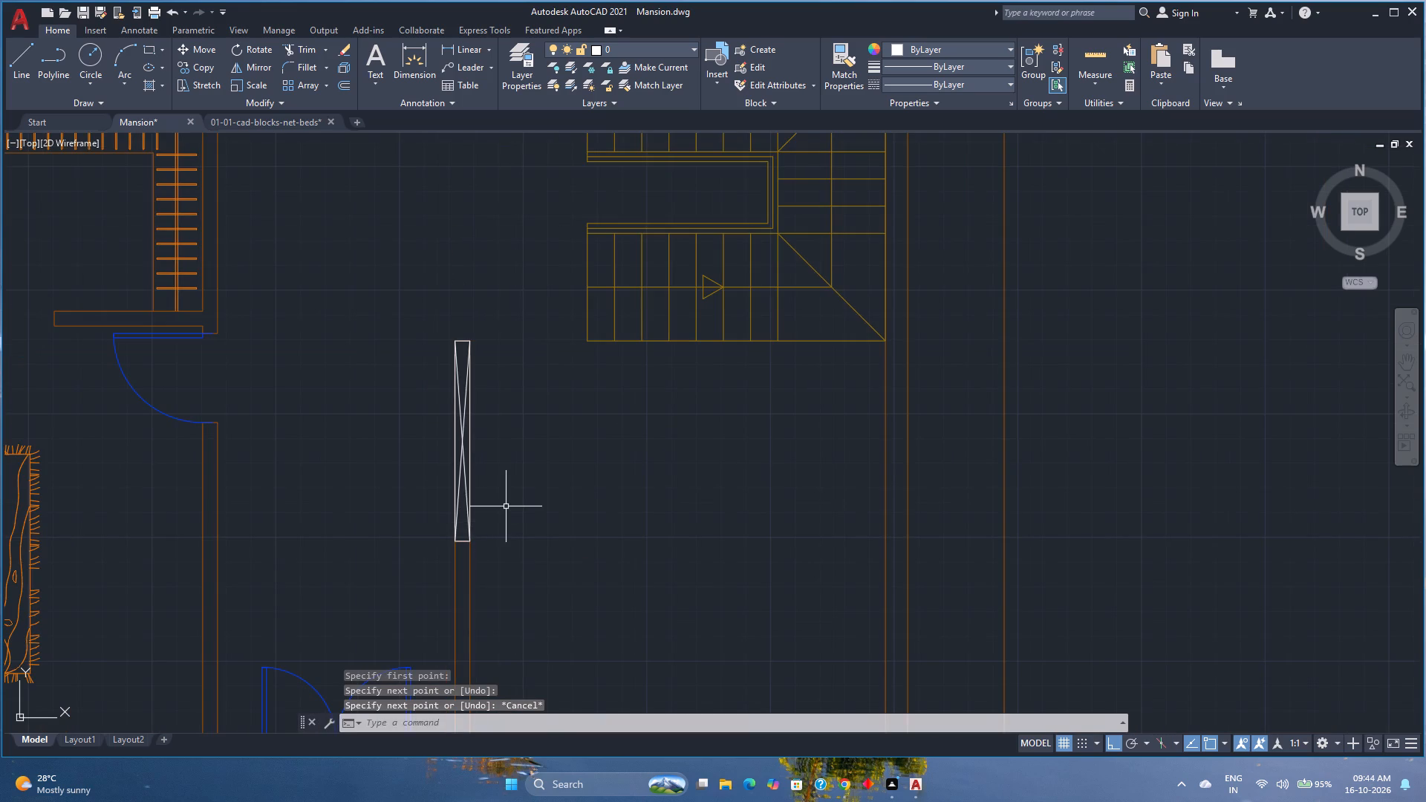
pyautogui.hotkey('ctrl', 's')
# Examine the floor plans, covering the marked partition, the neighbouring plan's bedrooms, and the ground-floor rooms at the rear.
pyautogui.scroll(-2, 515, 477)
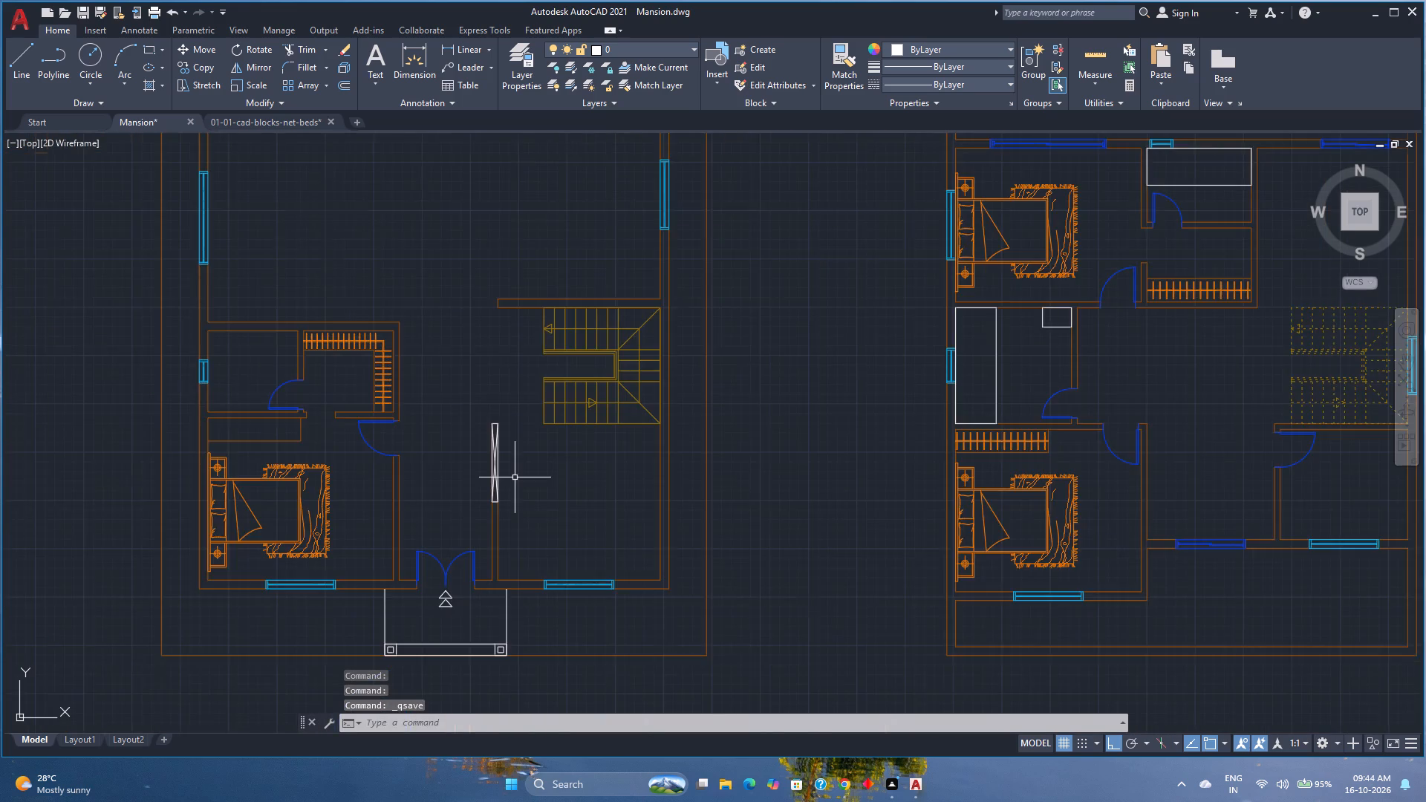
pyautogui.scroll(-1, 515, 477)
pyautogui.moveTo(527, 480); pyautogui.dragTo(303, 459, button='middle')
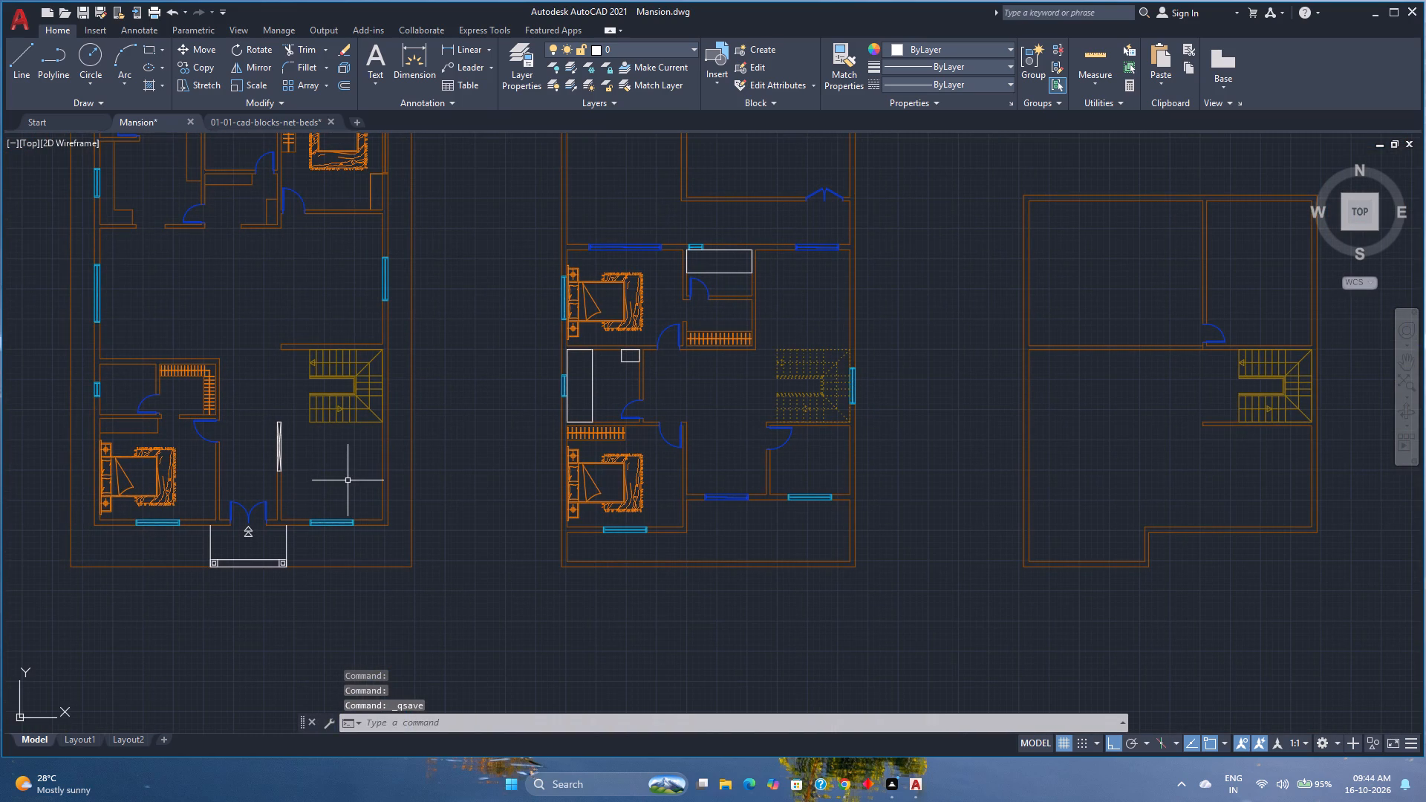
pyautogui.scroll(-1, 345, 460)
pyautogui.moveTo(345, 460); pyautogui.dragTo(353, 475, button='middle')
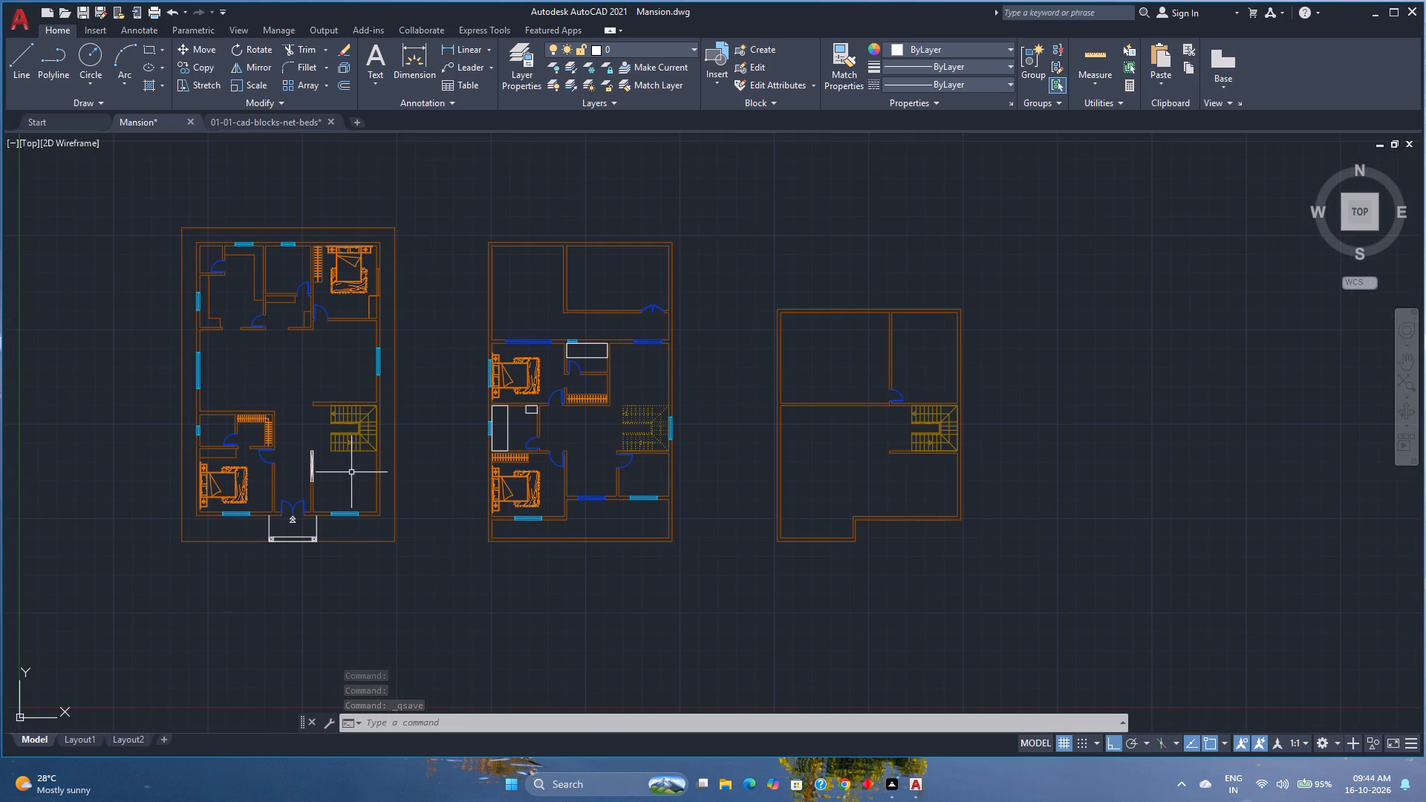
pyautogui.scroll(3, 356, 454)
pyautogui.scroll(-1, 245, 518)
pyautogui.moveTo(245, 518); pyautogui.dragTo(354, 469, button='middle')
pyautogui.scroll(-2, 354, 469)
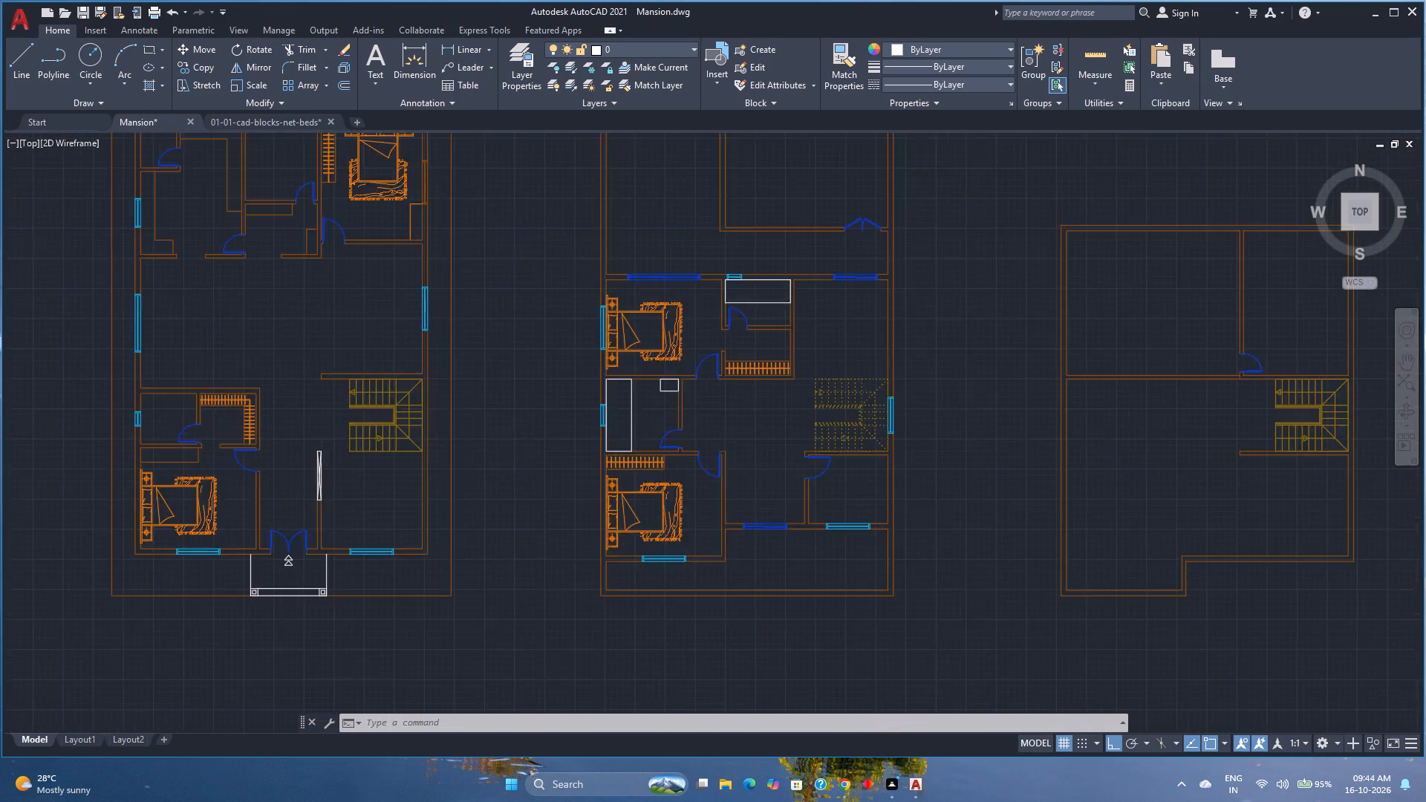
pyautogui.scroll(3, 354, 469)
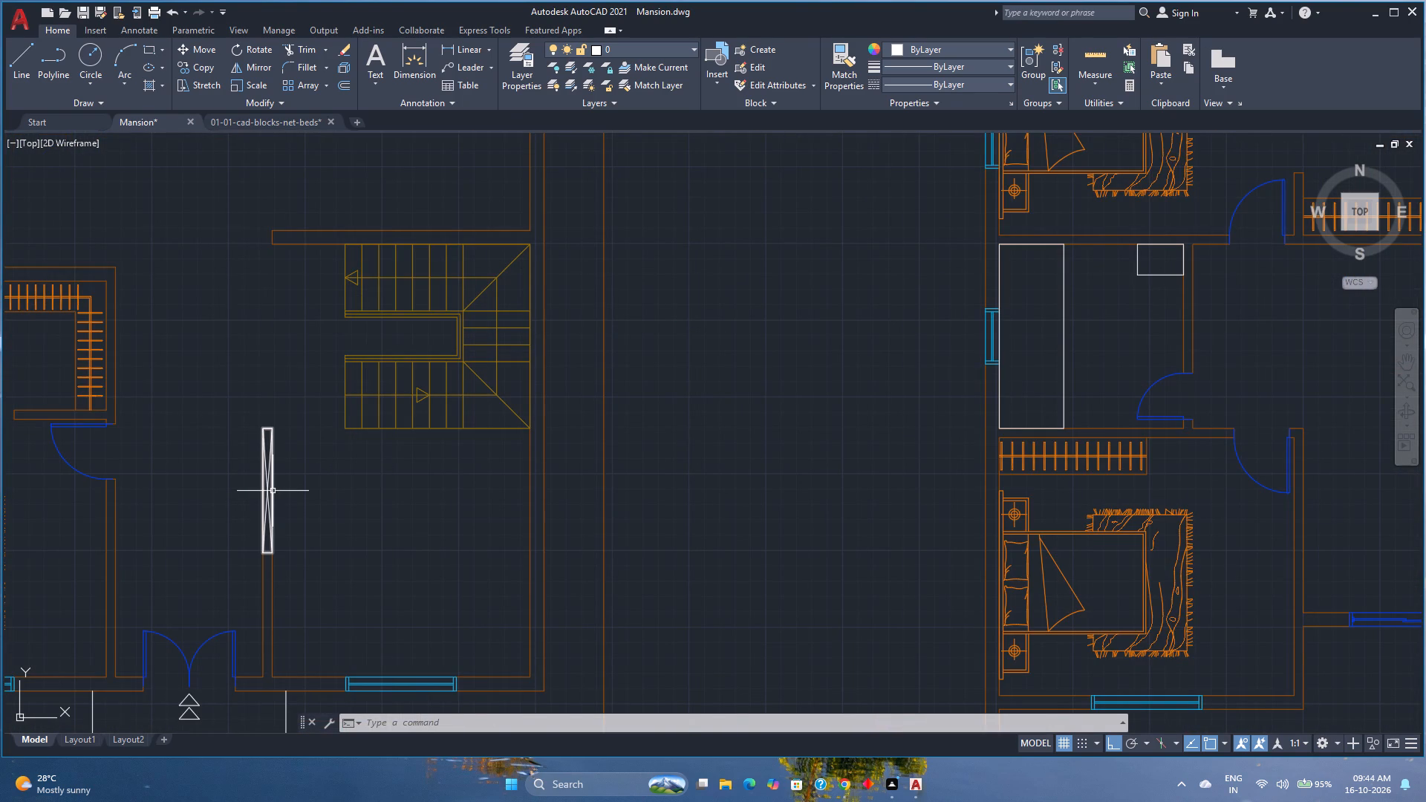
pyautogui.scroll(-1, 273, 488)
pyautogui.moveTo(711, 453); pyautogui.dragTo(469, 553, button='middle')
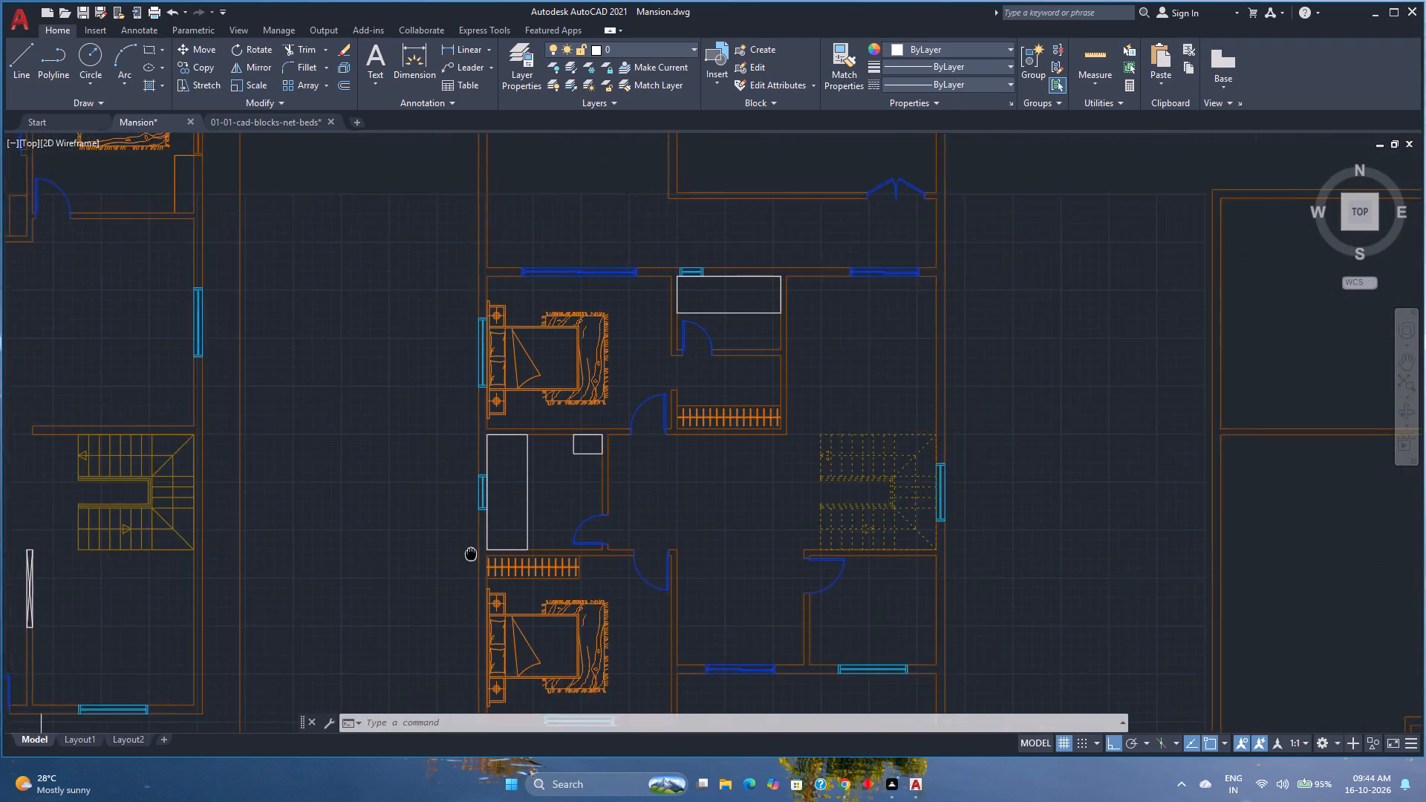
pyautogui.moveTo(469, 553); pyautogui.dragTo(363, 564, button='middle')
pyautogui.scroll(-1, 585, 416)
pyautogui.moveTo(408, 425); pyautogui.dragTo(831, 511, button='middle')
pyautogui.scroll(2, 556, 270)
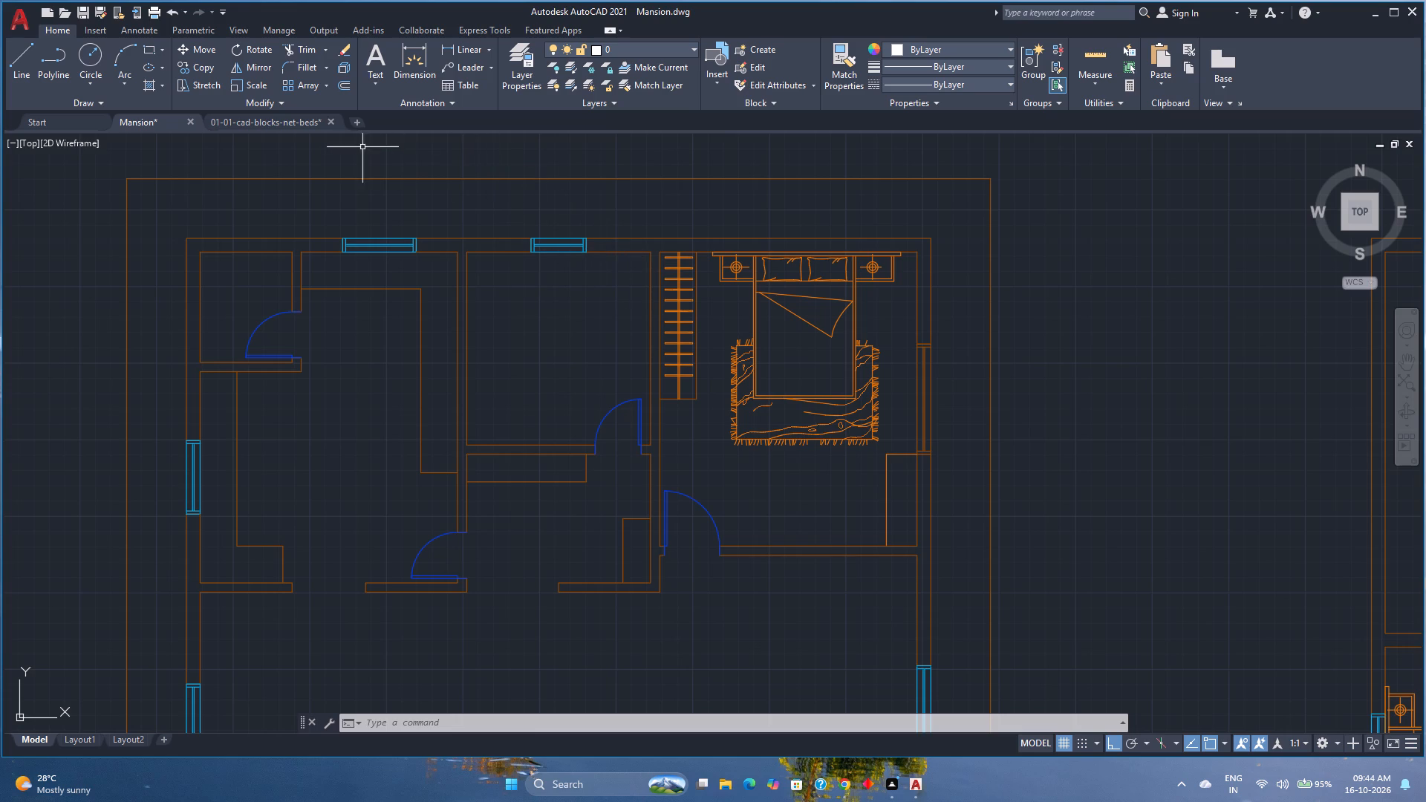
# Close the 01-01-cad-blocks-net-beds drawing.
pyautogui.click(336, 124)
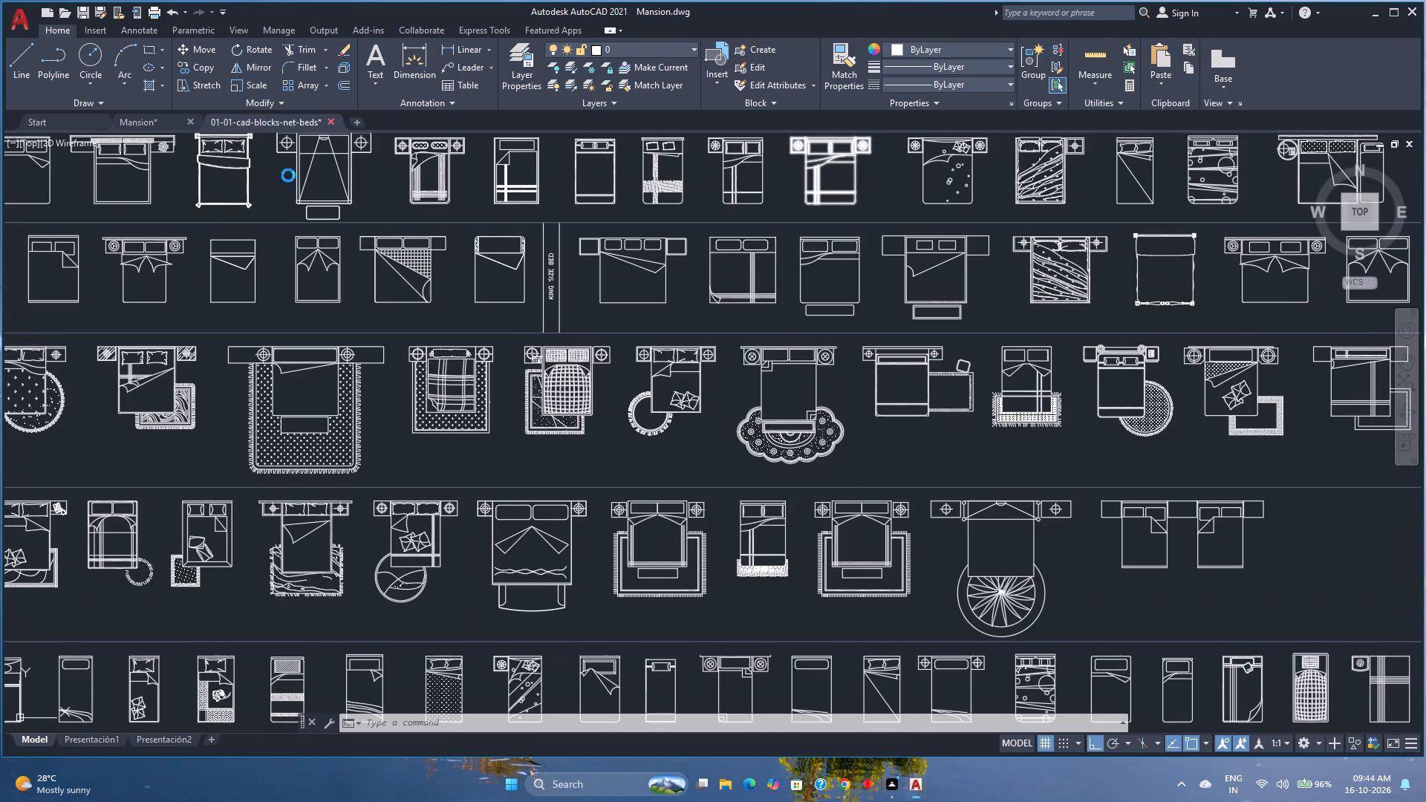
pyautogui.click(761, 421)
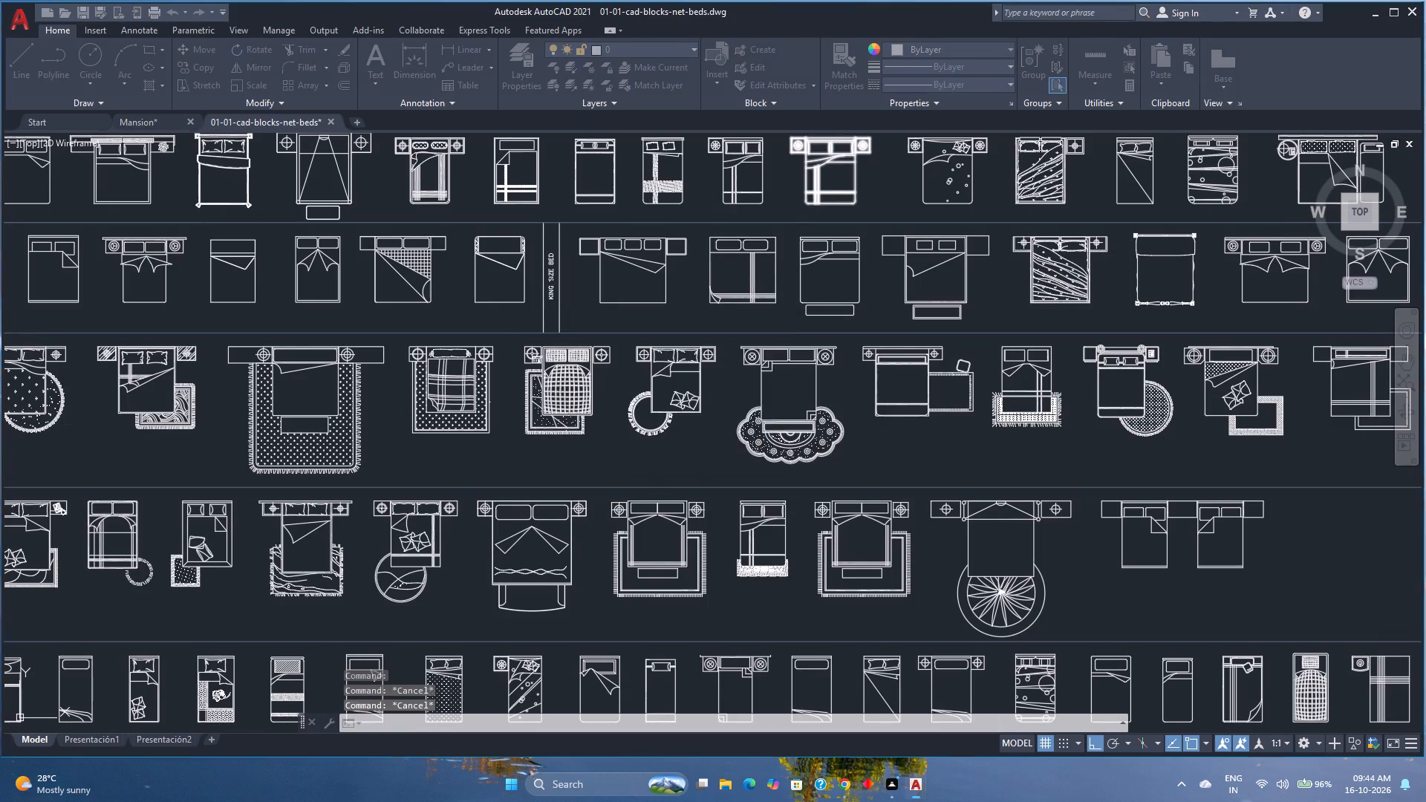
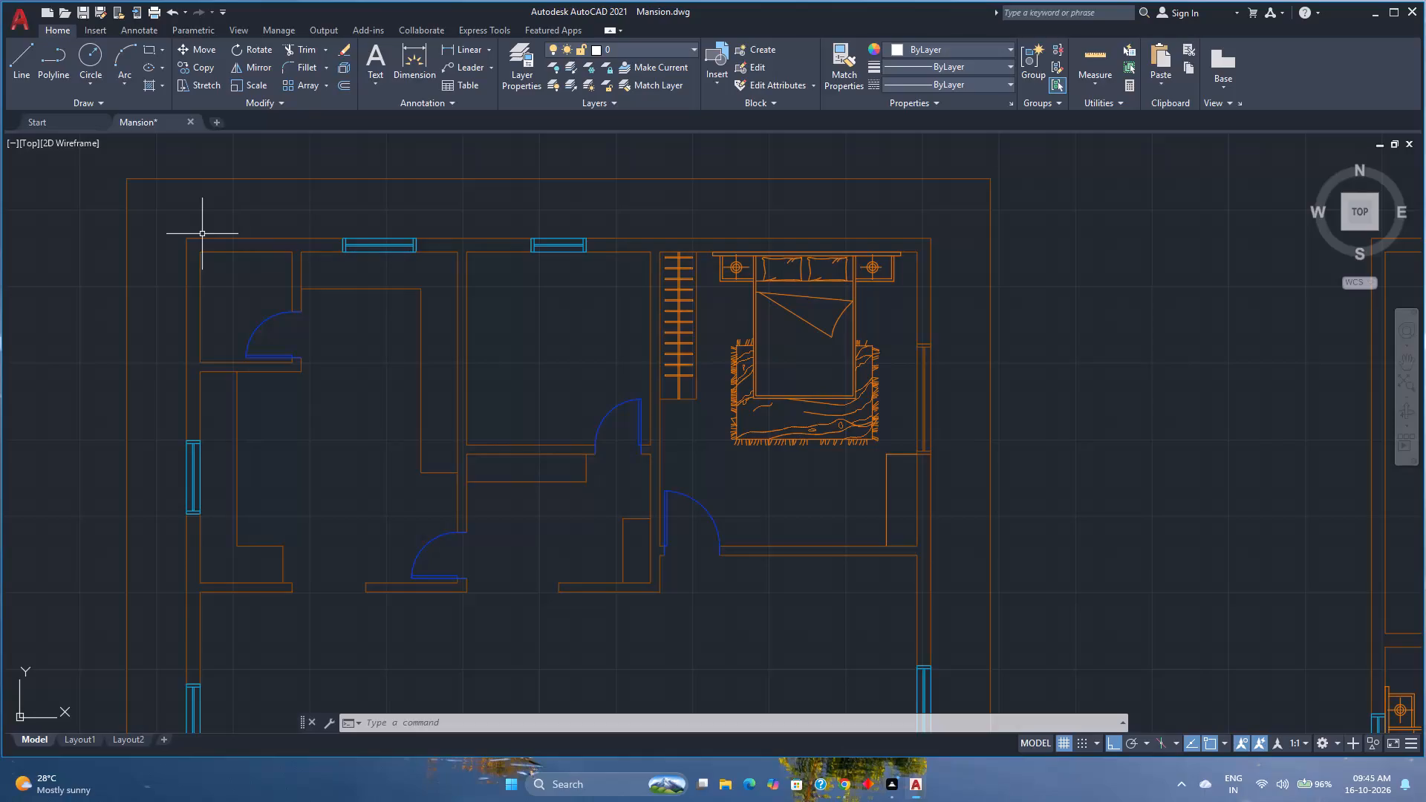
# Examine the ground-floor plan's rear rooms and counter outlines, along with the neighbouring plan.
pyautogui.scroll(1, 202, 234)
pyautogui.moveTo(354, 345); pyautogui.dragTo(333, 264, button='middle')
pyautogui.scroll(-1, 338, 284)
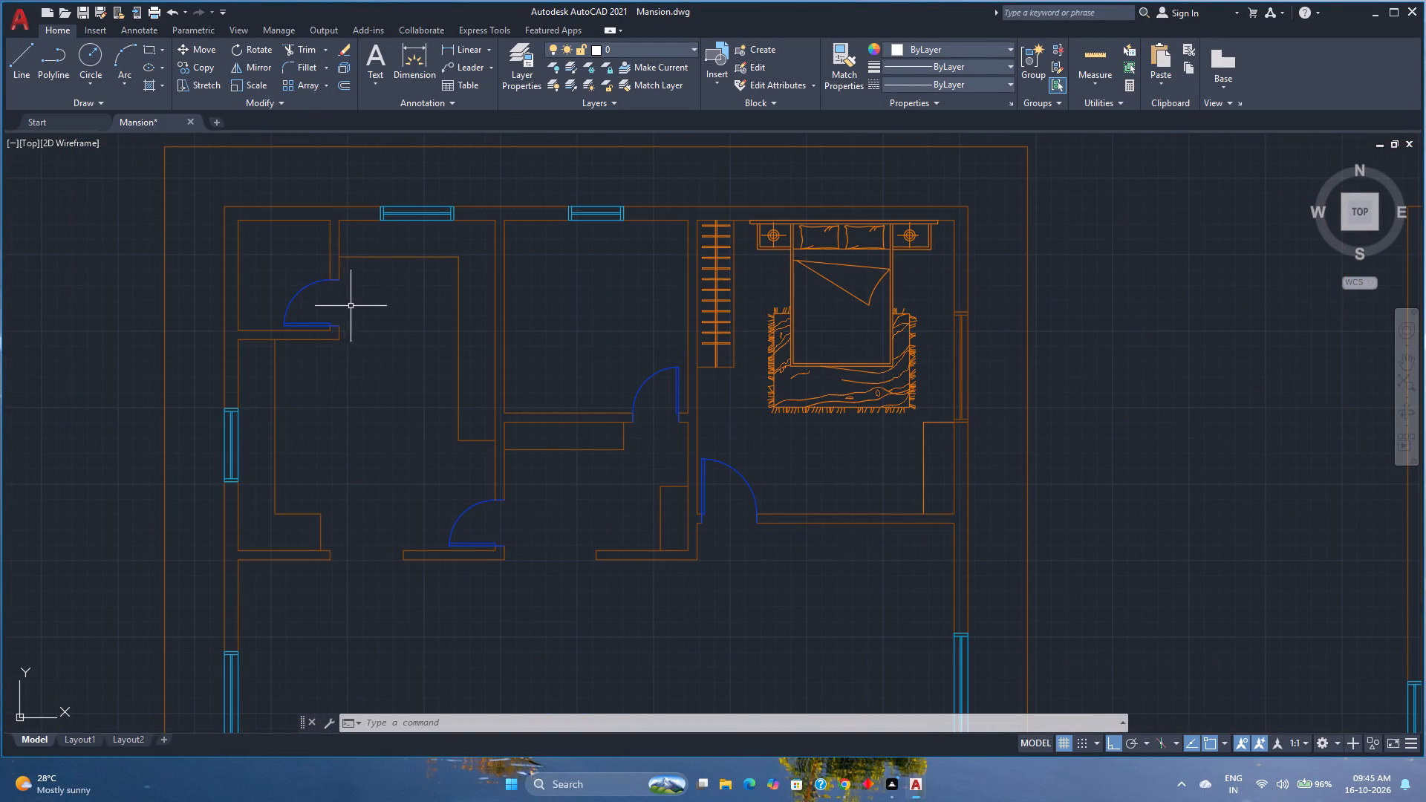
pyautogui.scroll(1, 381, 381)
pyautogui.scroll(-1, 381, 381)
pyautogui.scroll(1, 380, 381)
pyautogui.scroll(-2, 380, 381)
pyautogui.scroll(1, 380, 381)
pyautogui.scroll(-1, 378, 381)
pyautogui.scroll(1, 378, 381)
pyautogui.scroll(-1, 378, 381)
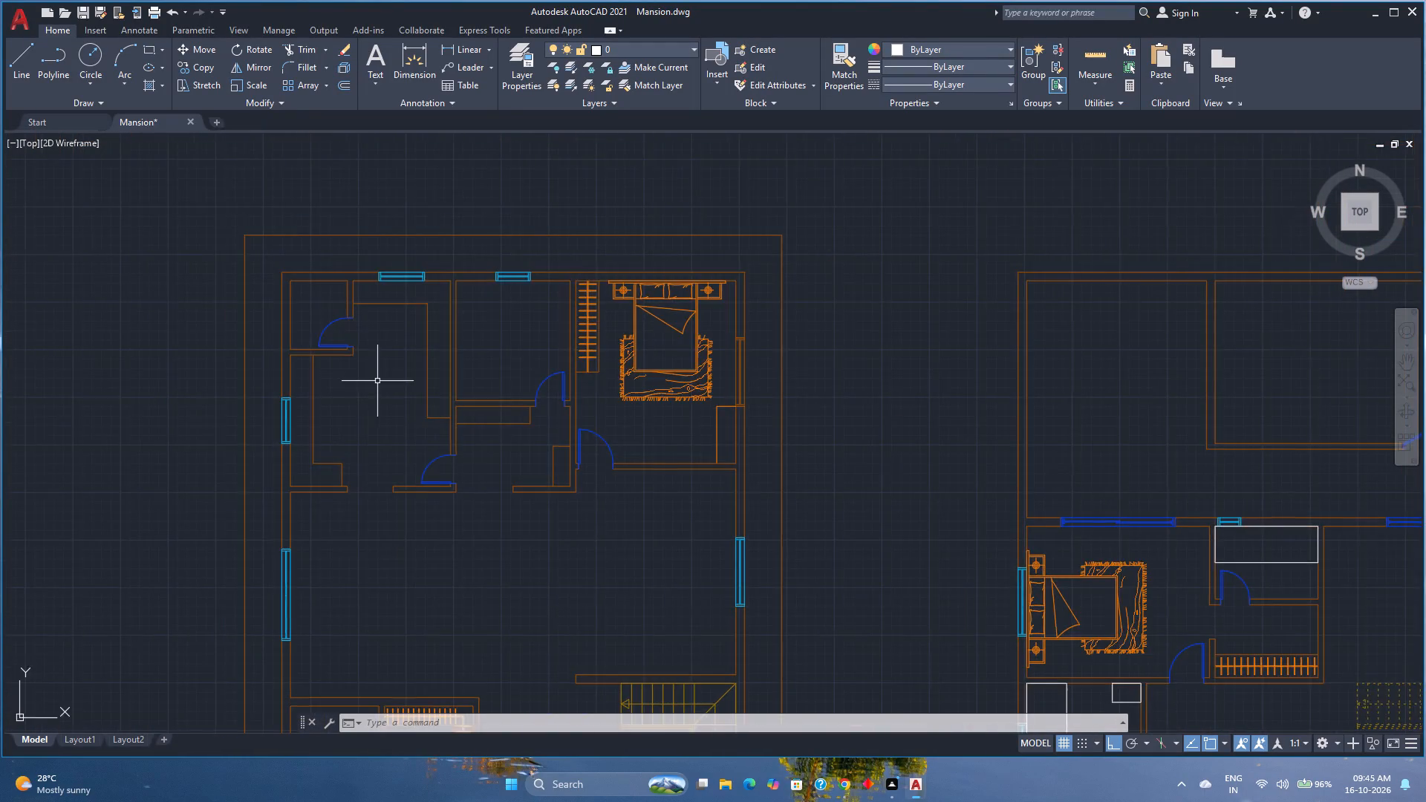
pyautogui.scroll(1, 376, 381)
pyautogui.scroll(-2, 376, 381)
pyautogui.scroll(2, 376, 381)
pyautogui.scroll(-2, 374, 378)
pyautogui.scroll(2, 374, 378)
pyautogui.scroll(-2, 374, 378)
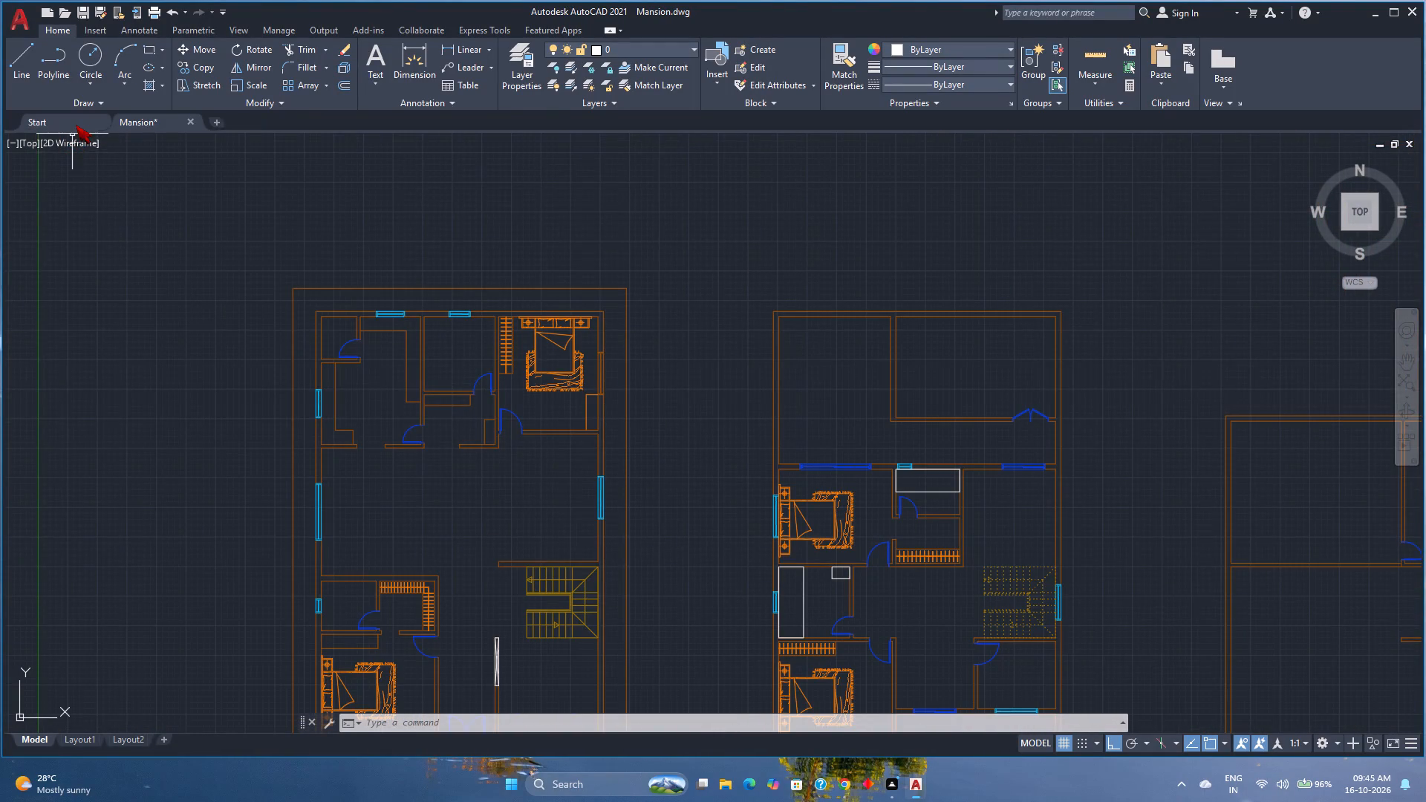
# Open the 04-01-cad-blocks-net-kitchen-sink drawing from the recent documents.
pyautogui.click(76, 125)
pyautogui.scroll(-2, 660, 444)
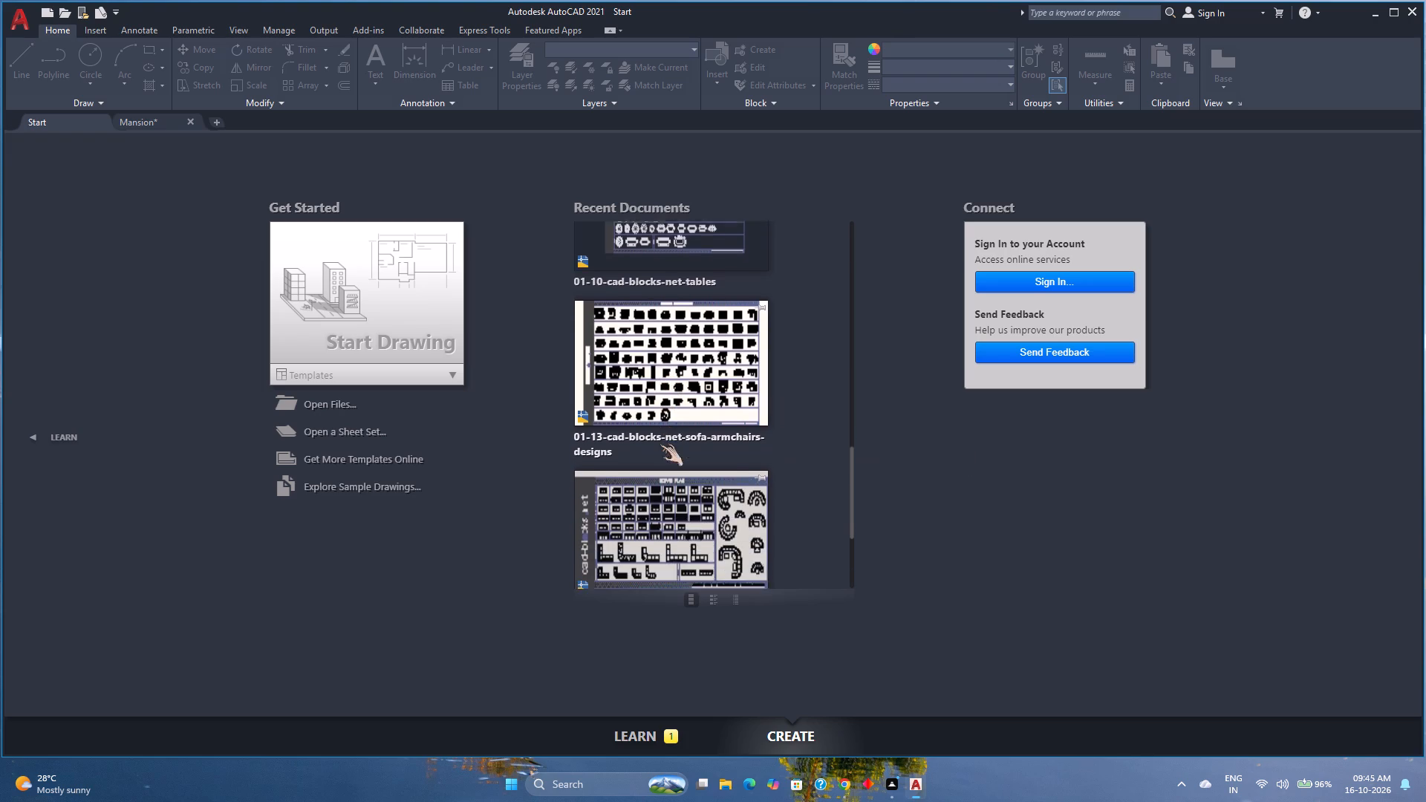
pyautogui.scroll(-4, 660, 444)
pyautogui.scroll(2, 658, 453)
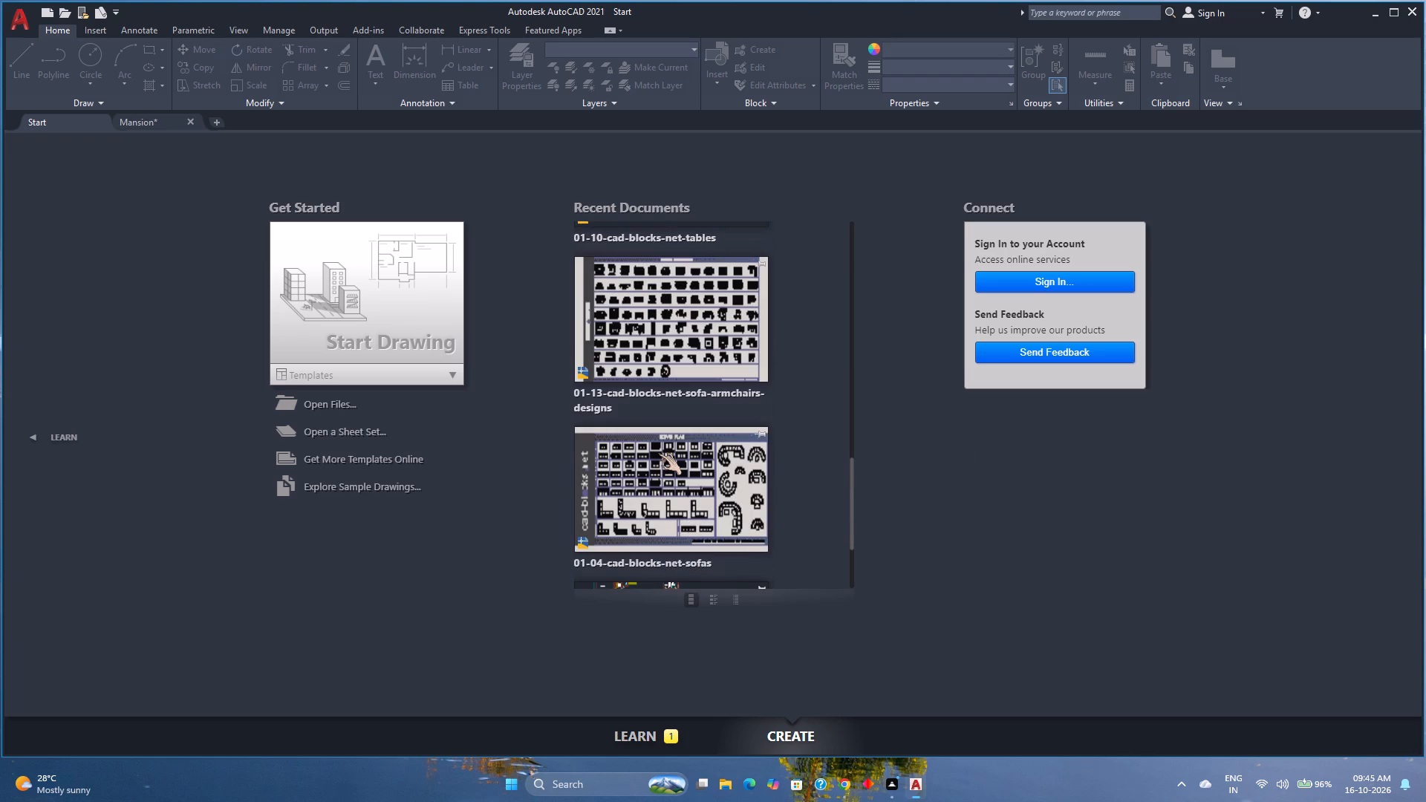
pyautogui.scroll(3, 658, 452)
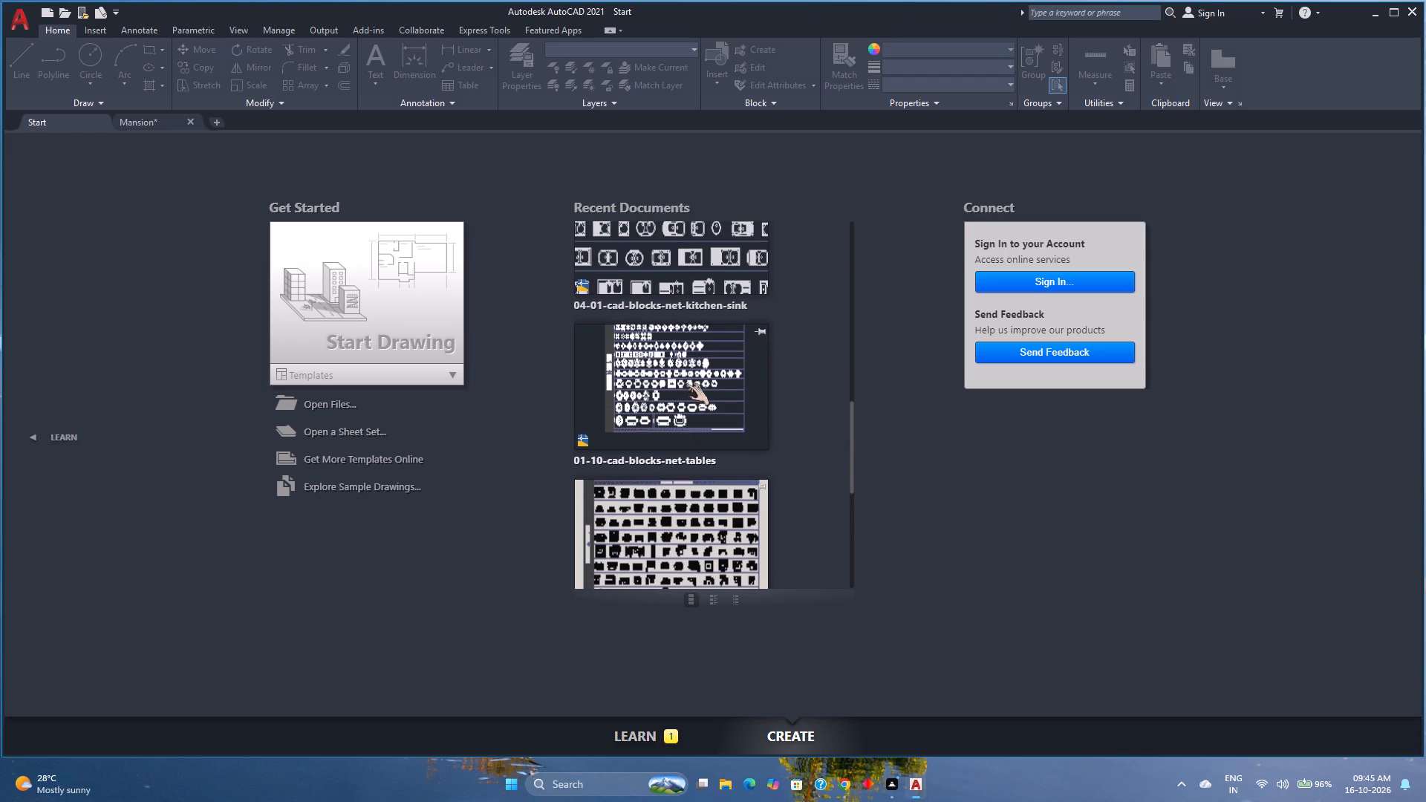
pyautogui.scroll(-2, 667, 384)
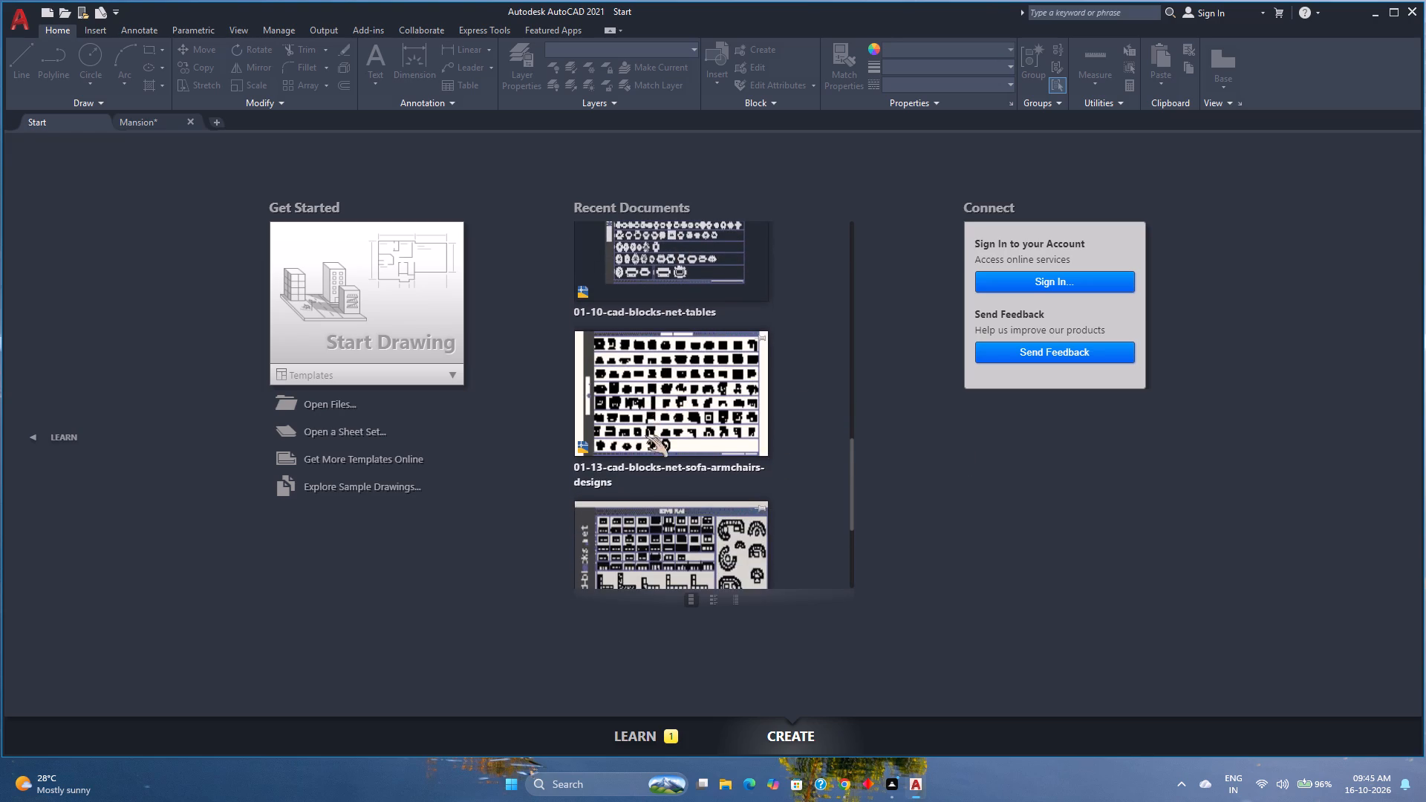
pyautogui.scroll(2, 645, 444)
pyautogui.scroll(-2, 645, 444)
pyautogui.scroll(2, 645, 444)
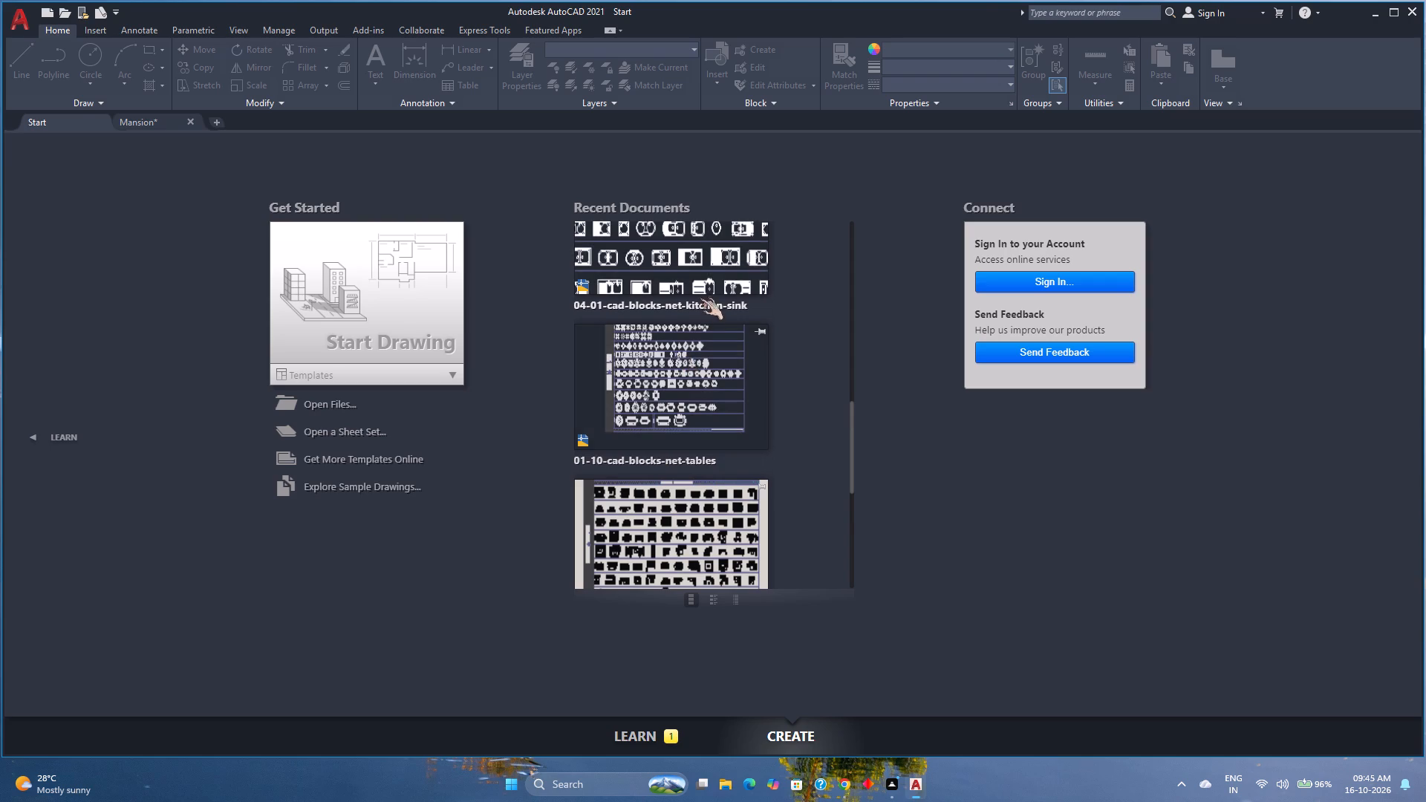
pyautogui.click(696, 278)
# Copy the single-bowl sink with two taps and a five-slot drainer into the Mansion drawing, placing it above the ground-floor plan.
pyautogui.scroll(-1, 526, 336)
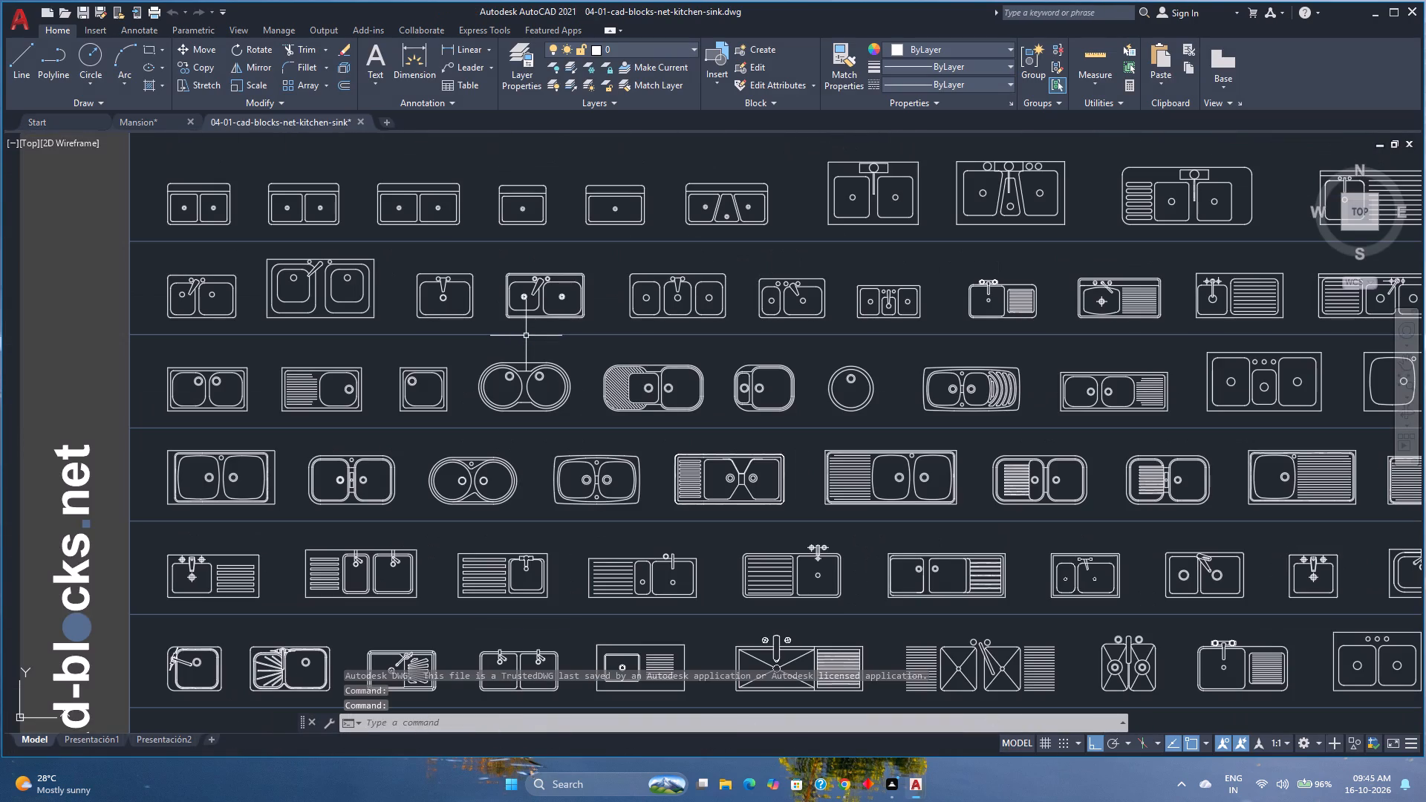
pyautogui.scroll(-1, 638, 459)
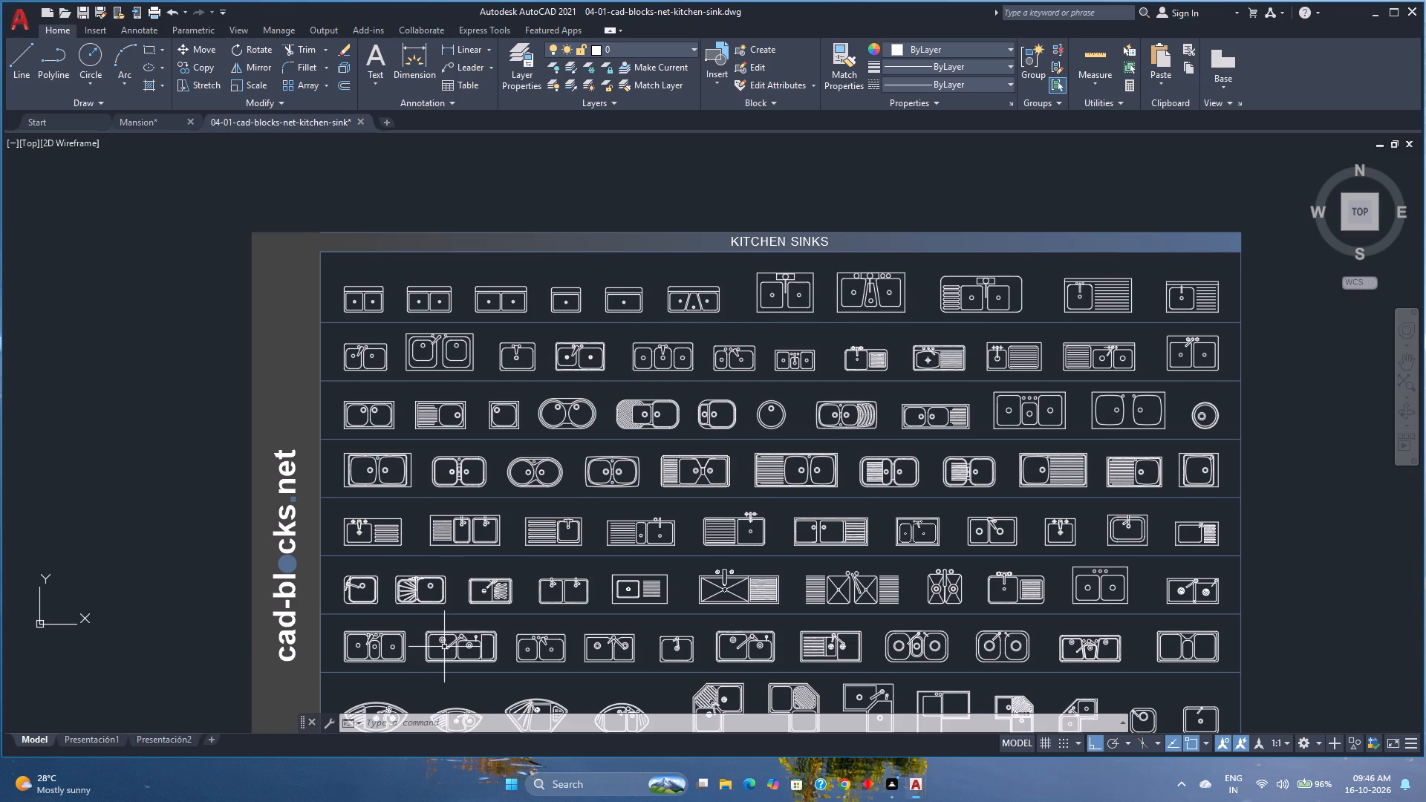
pyautogui.scroll(-1, 446, 645)
pyautogui.moveTo(455, 668); pyautogui.dragTo(434, 531, button='middle')
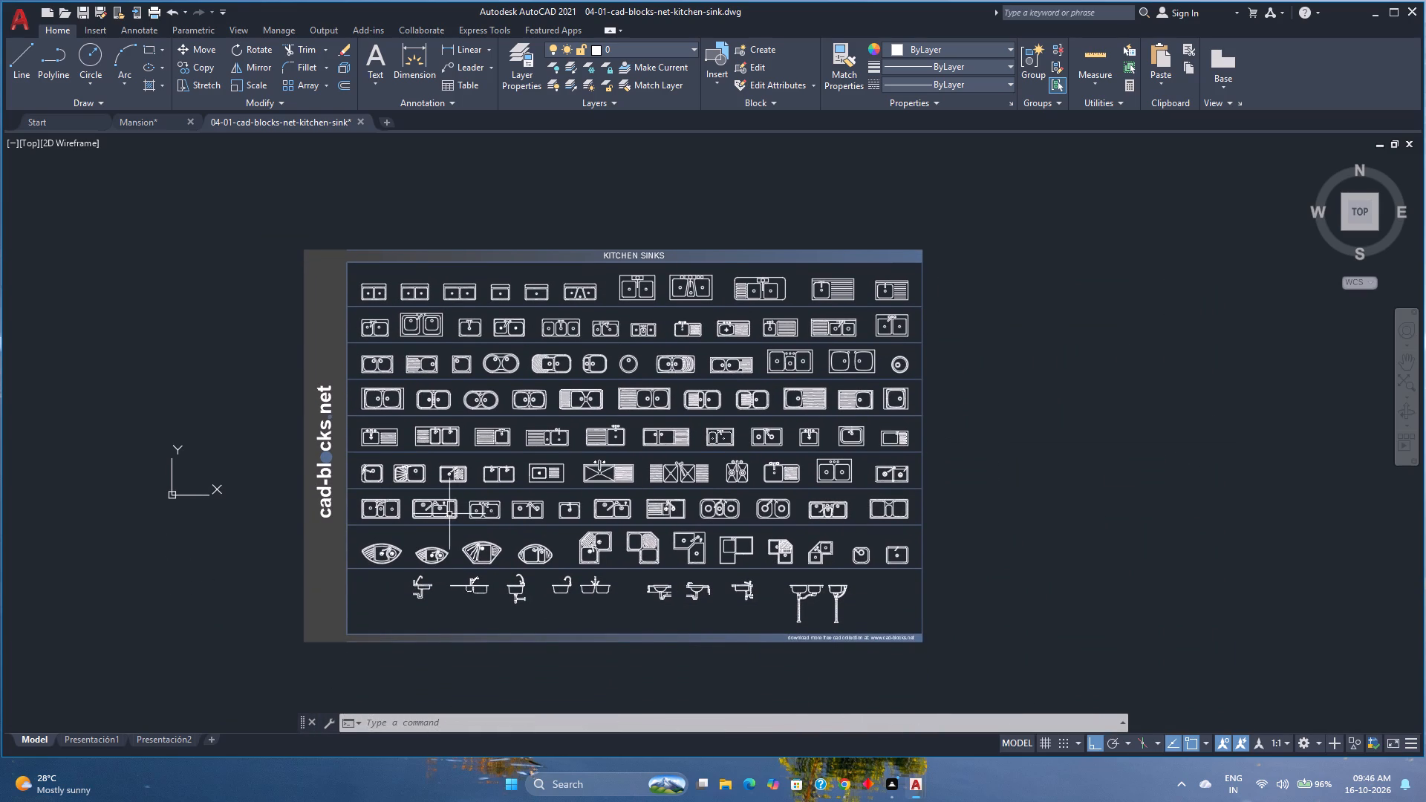
pyautogui.scroll(2, 434, 512)
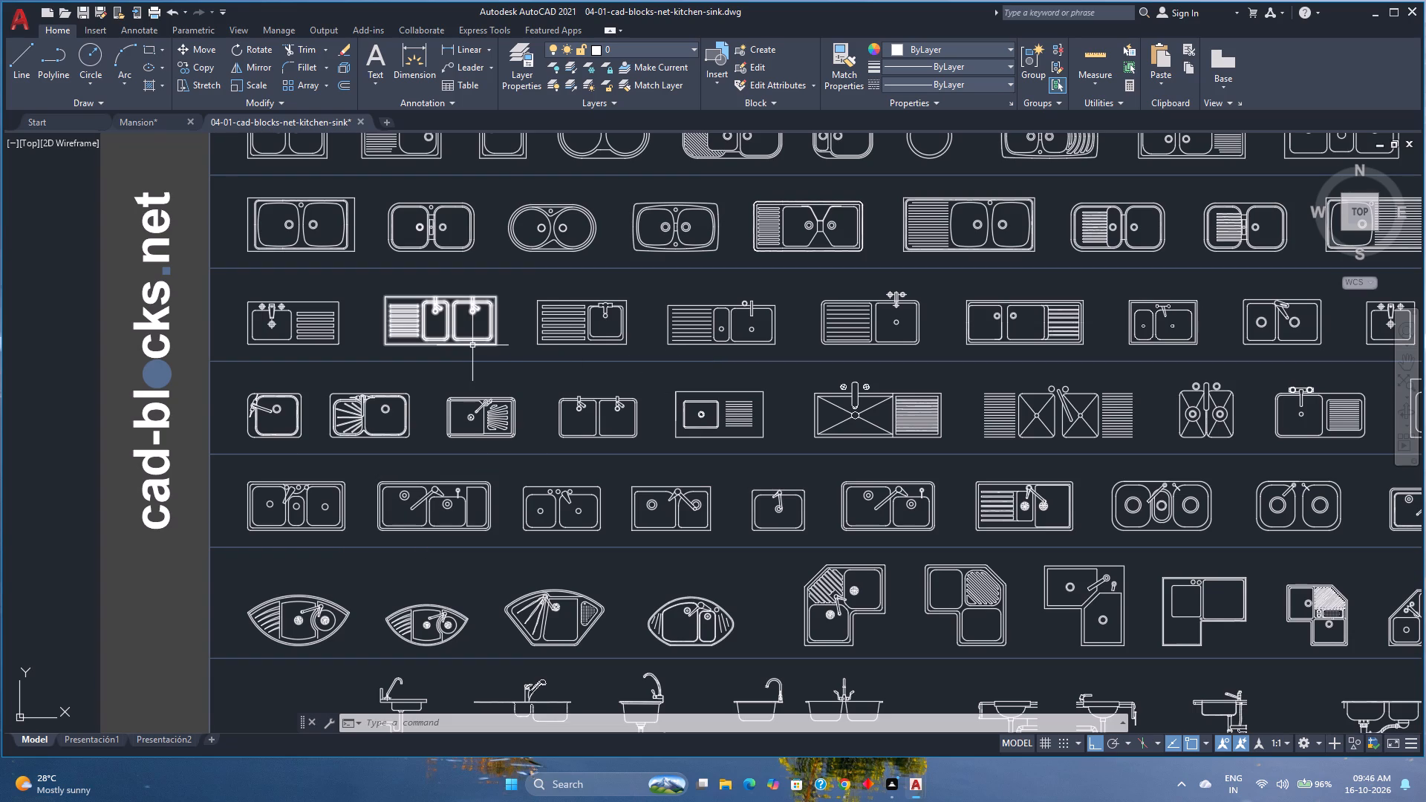
pyautogui.click(296, 329)
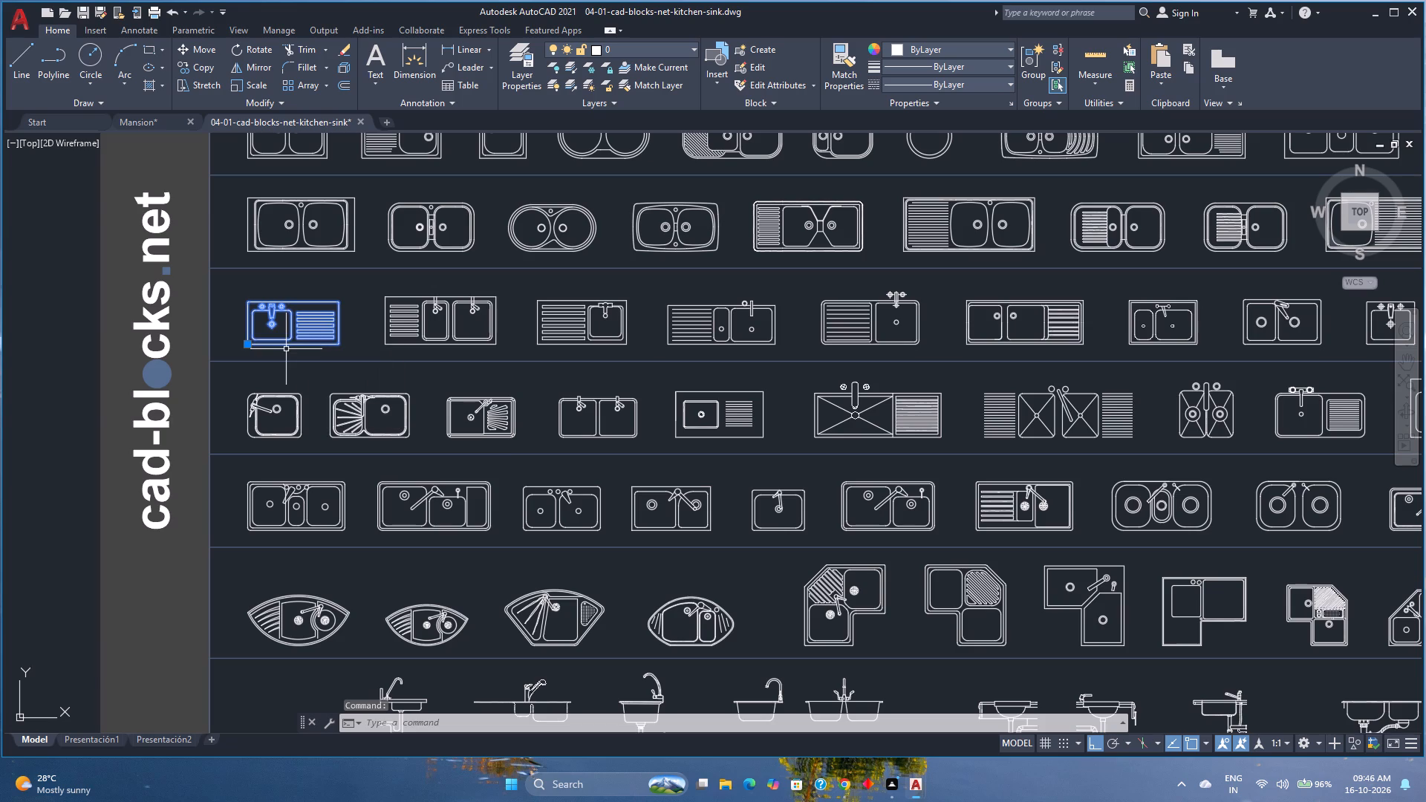
pyautogui.hotkey('ctrl', 'c')
pyautogui.click(156, 120)
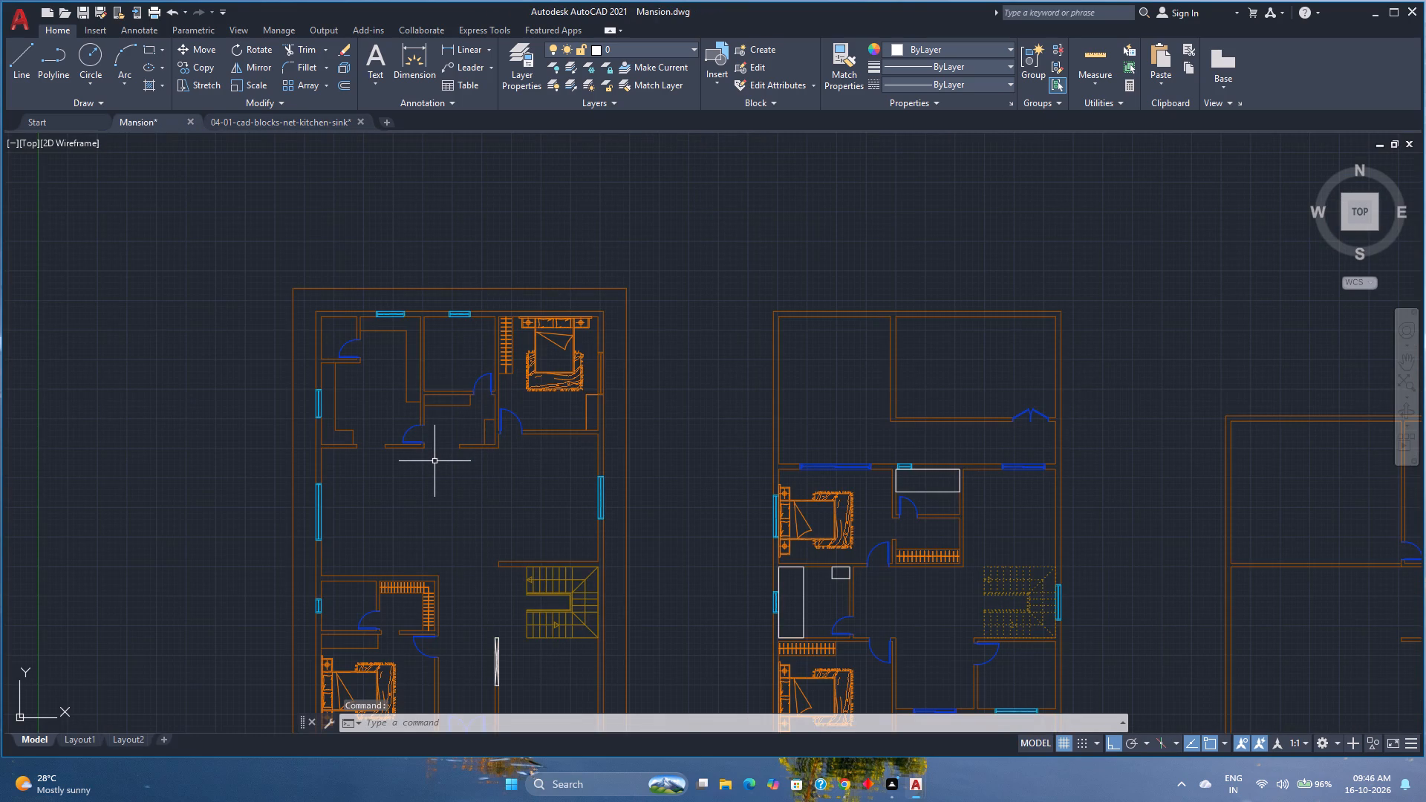
pyautogui.hotkey('ctrl', 'v')
pyautogui.scroll(-2, 389, 495)
pyautogui.moveTo(389, 495); pyautogui.dragTo(405, 564, button='middle')
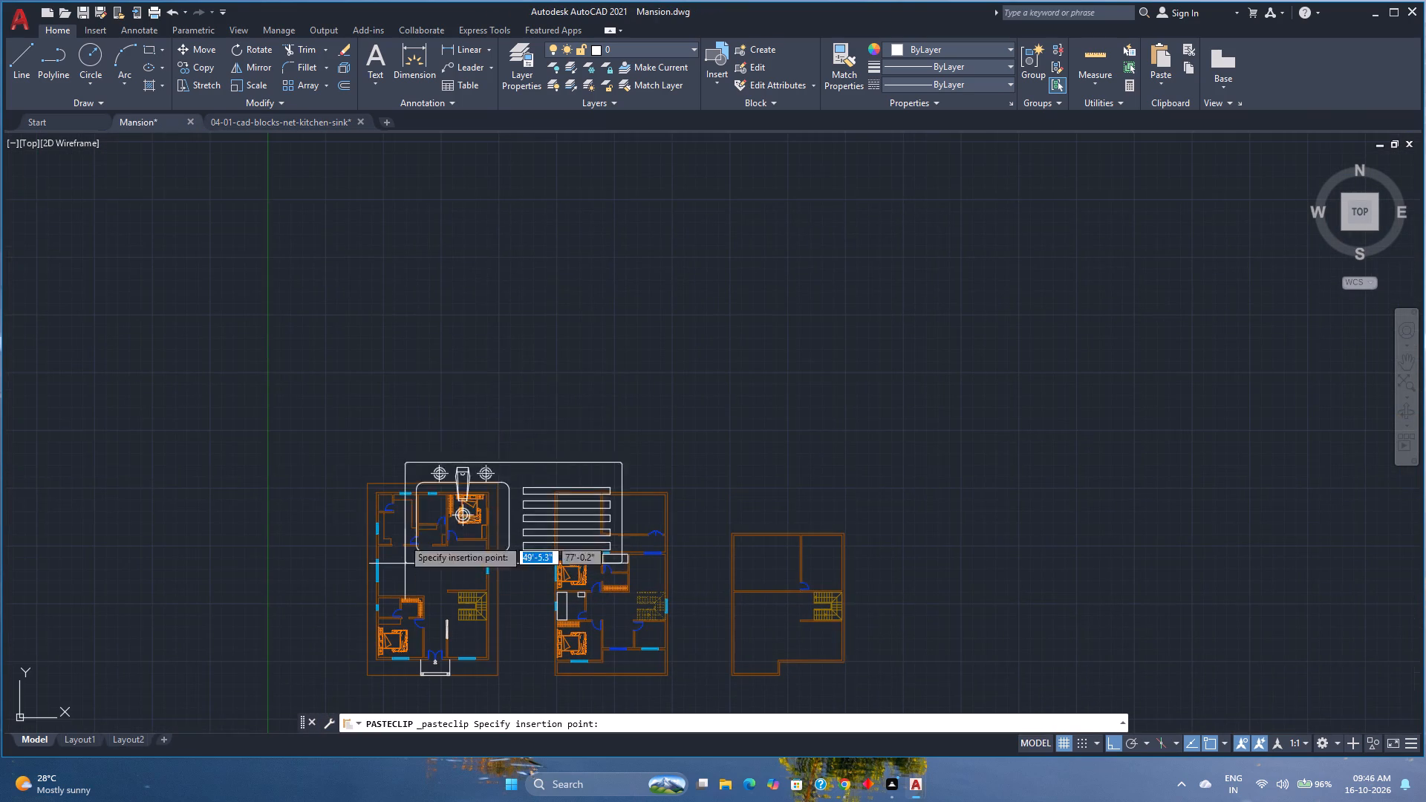
pyautogui.click(407, 455)
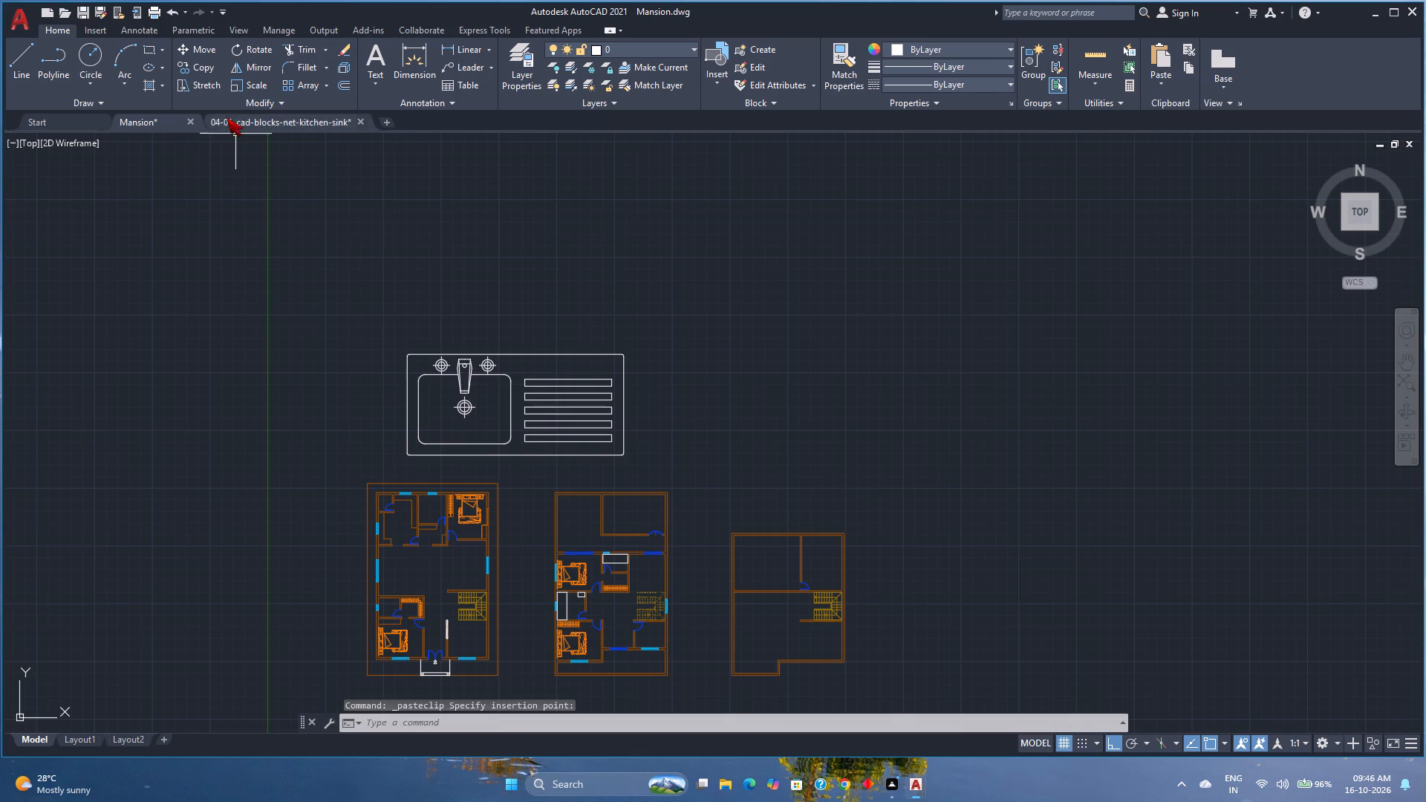
# Draw a horizontal construction line along the bottom edge of the pasted sink.
pyautogui.write('xl')
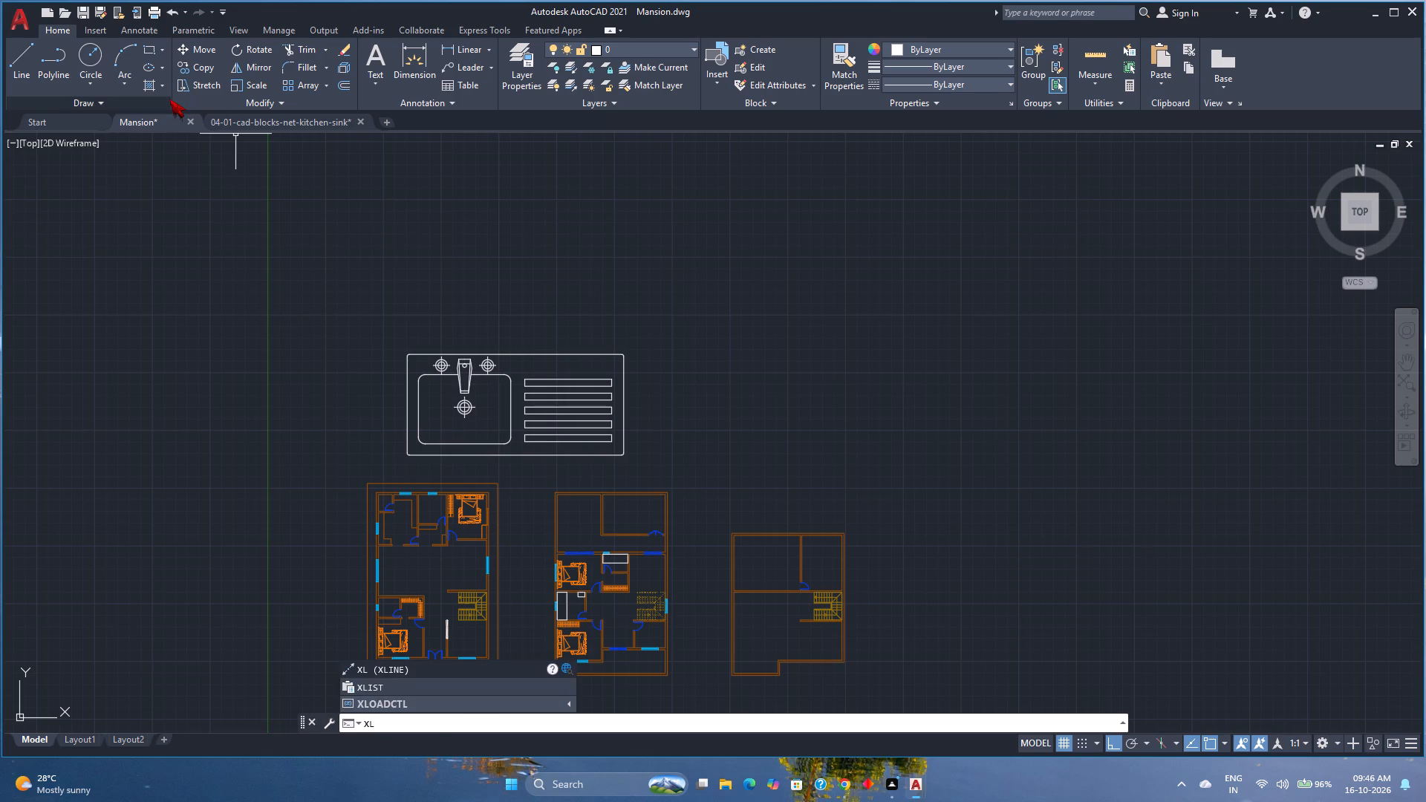
pyautogui.press('Return')
pyautogui.press('h')
pyautogui.press('Return')
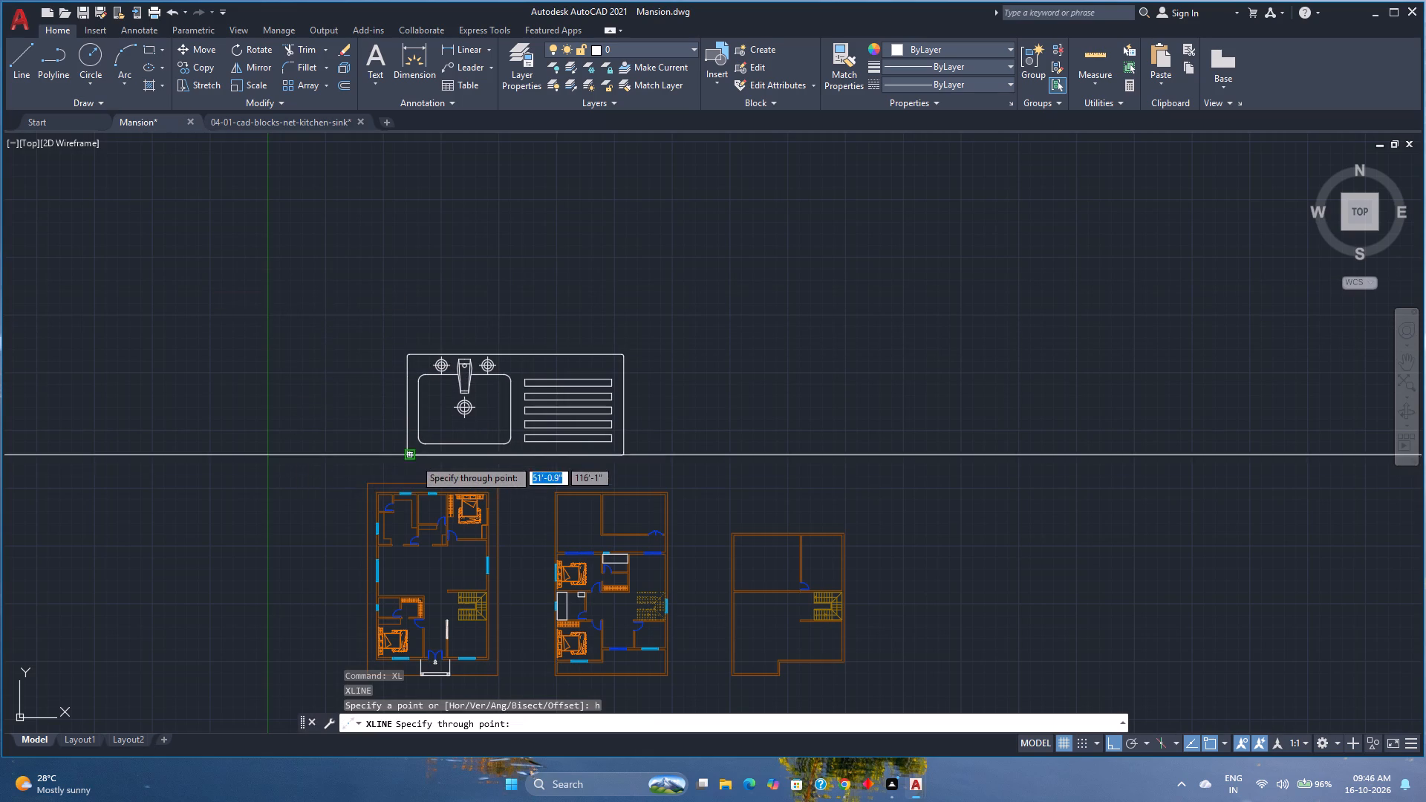
pyautogui.scroll(2, 472, 457)
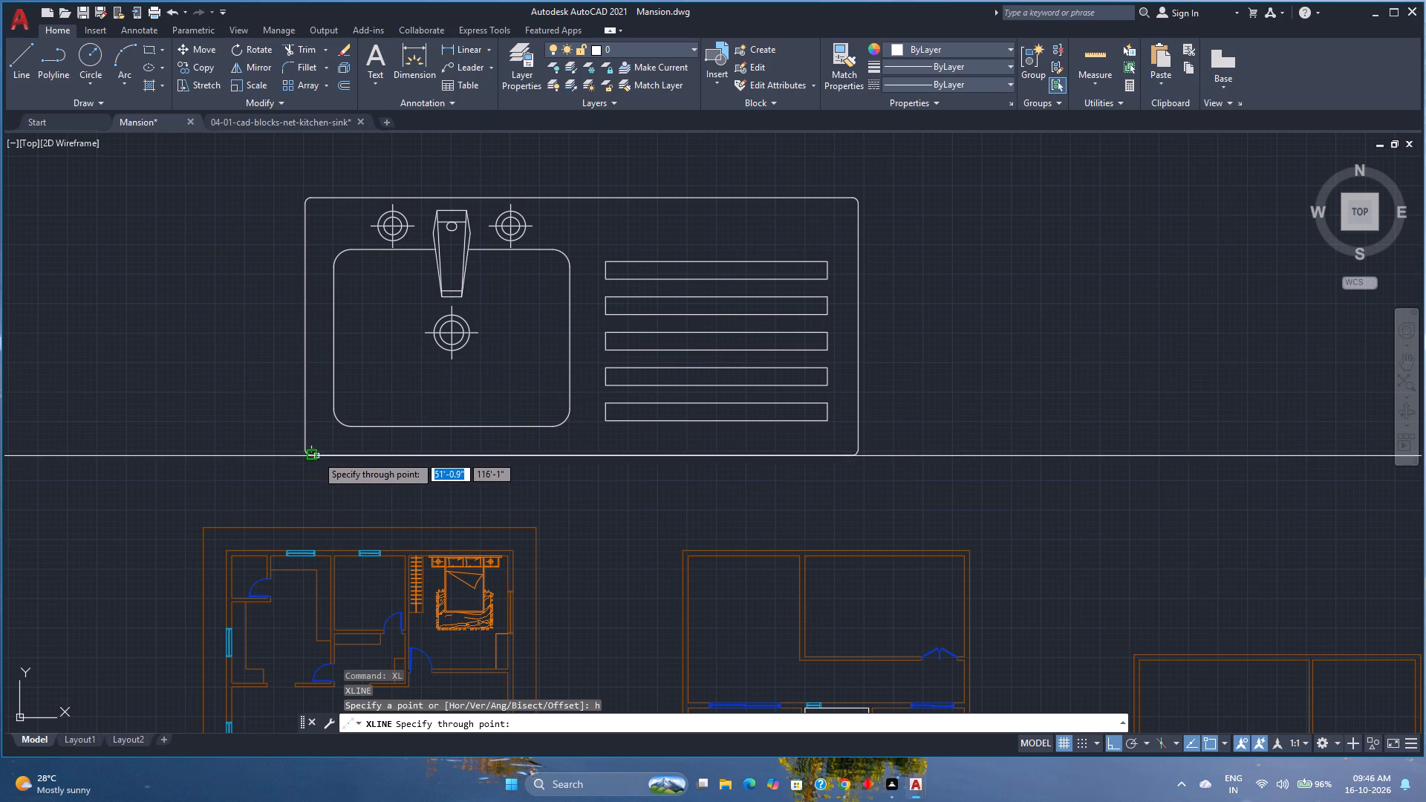
pyautogui.click(315, 455)
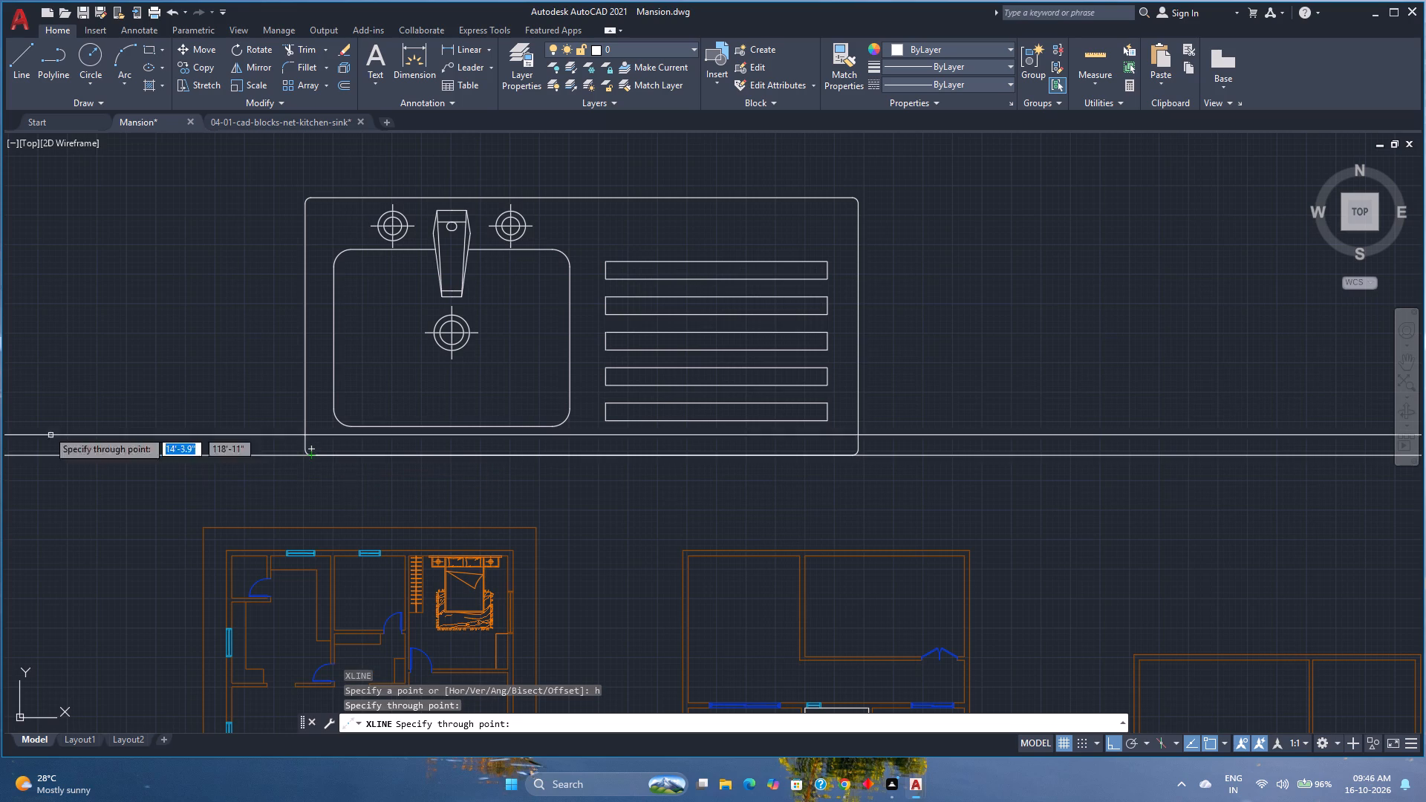
# Offset the horizontal construction line upward by 1'8".
pyautogui.click(343, 81)
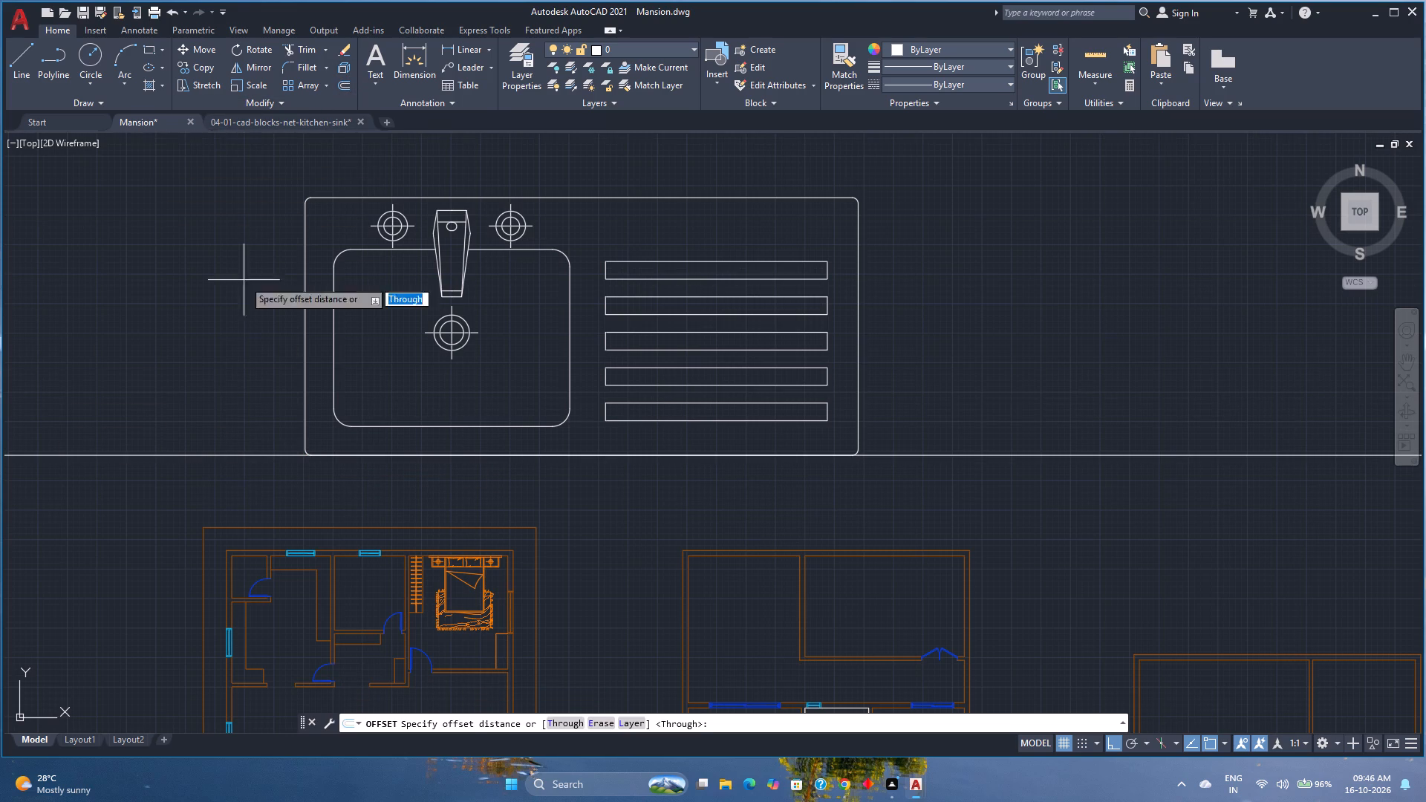
pyautogui.write("1'6")
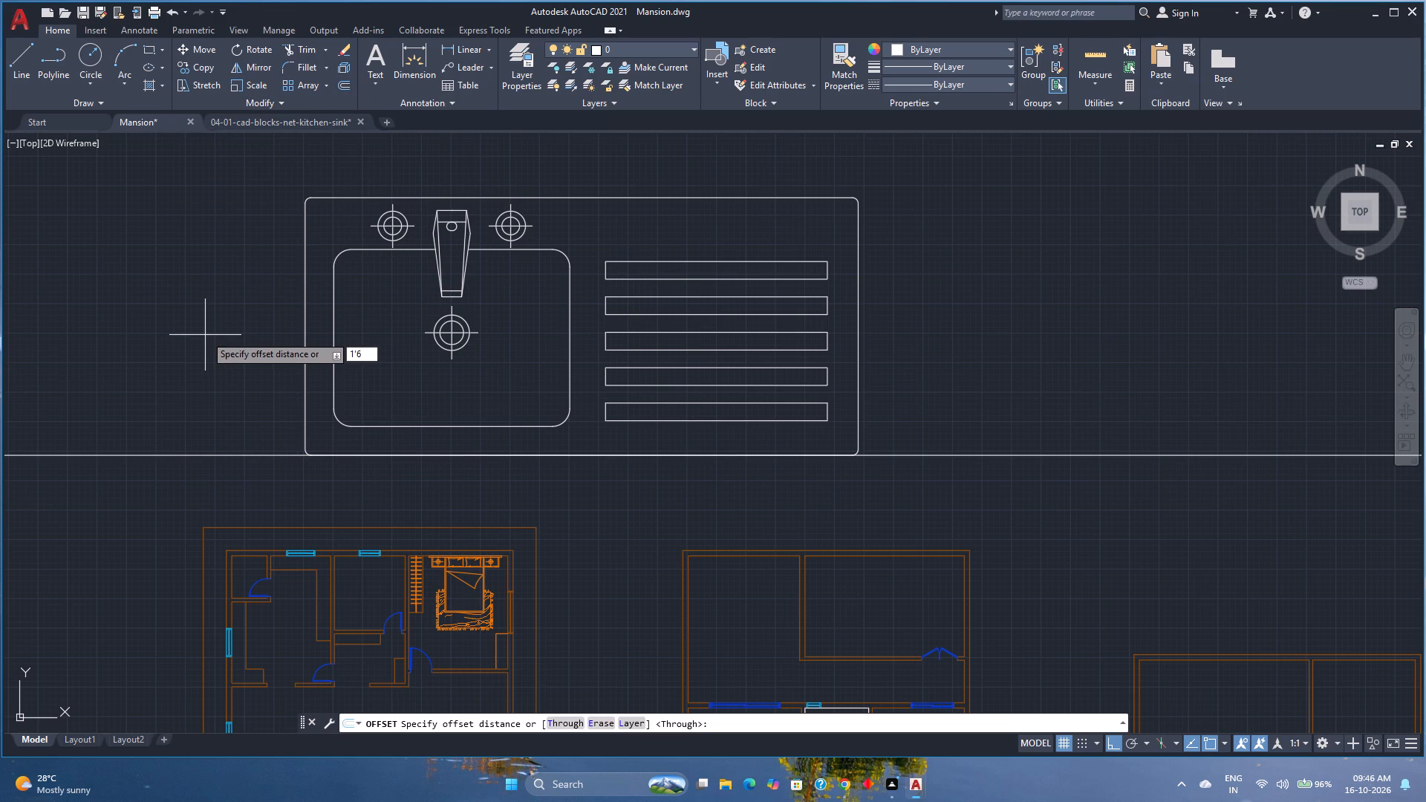
pyautogui.press('BackSpace')
pyautogui.write('8"')
pyautogui.press('Return')
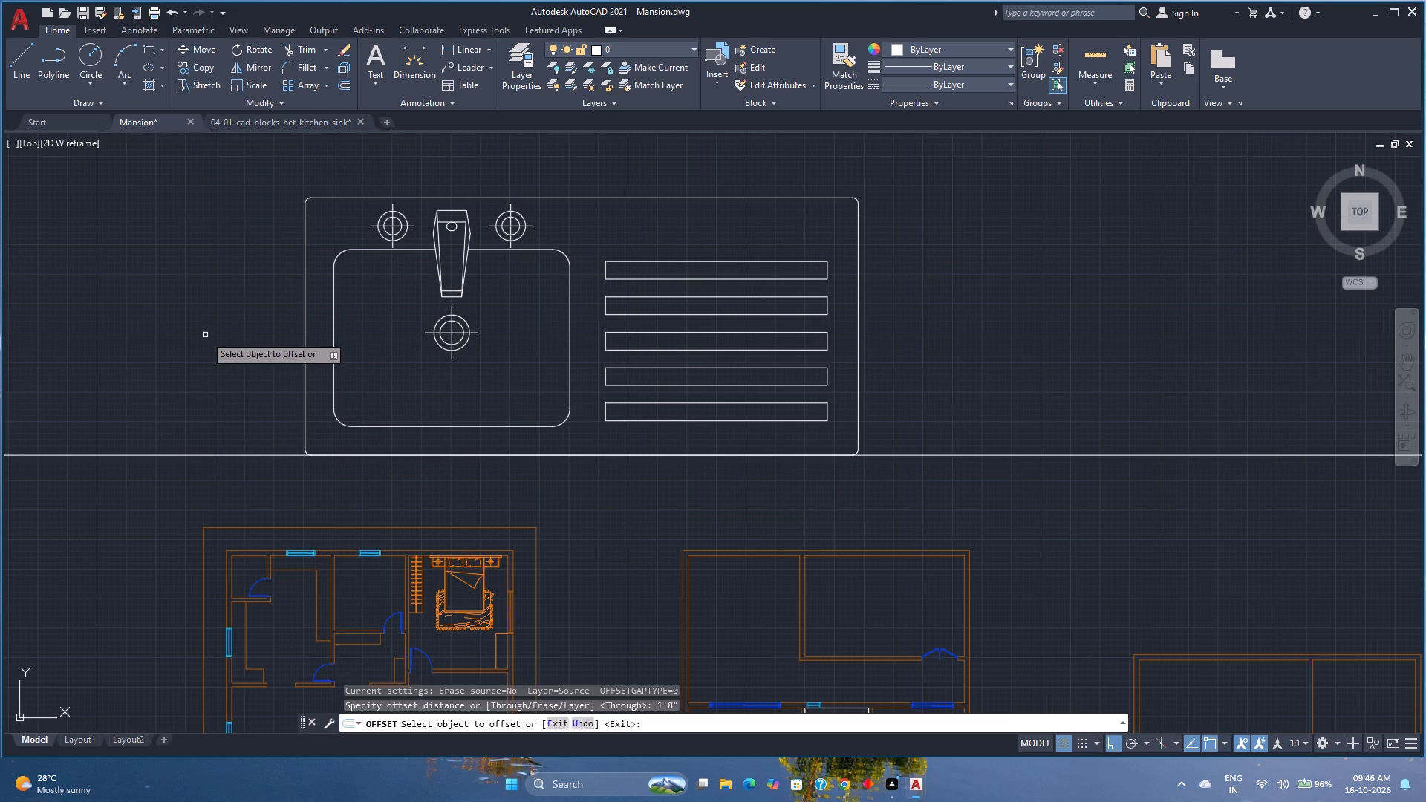
pyautogui.click(218, 455)
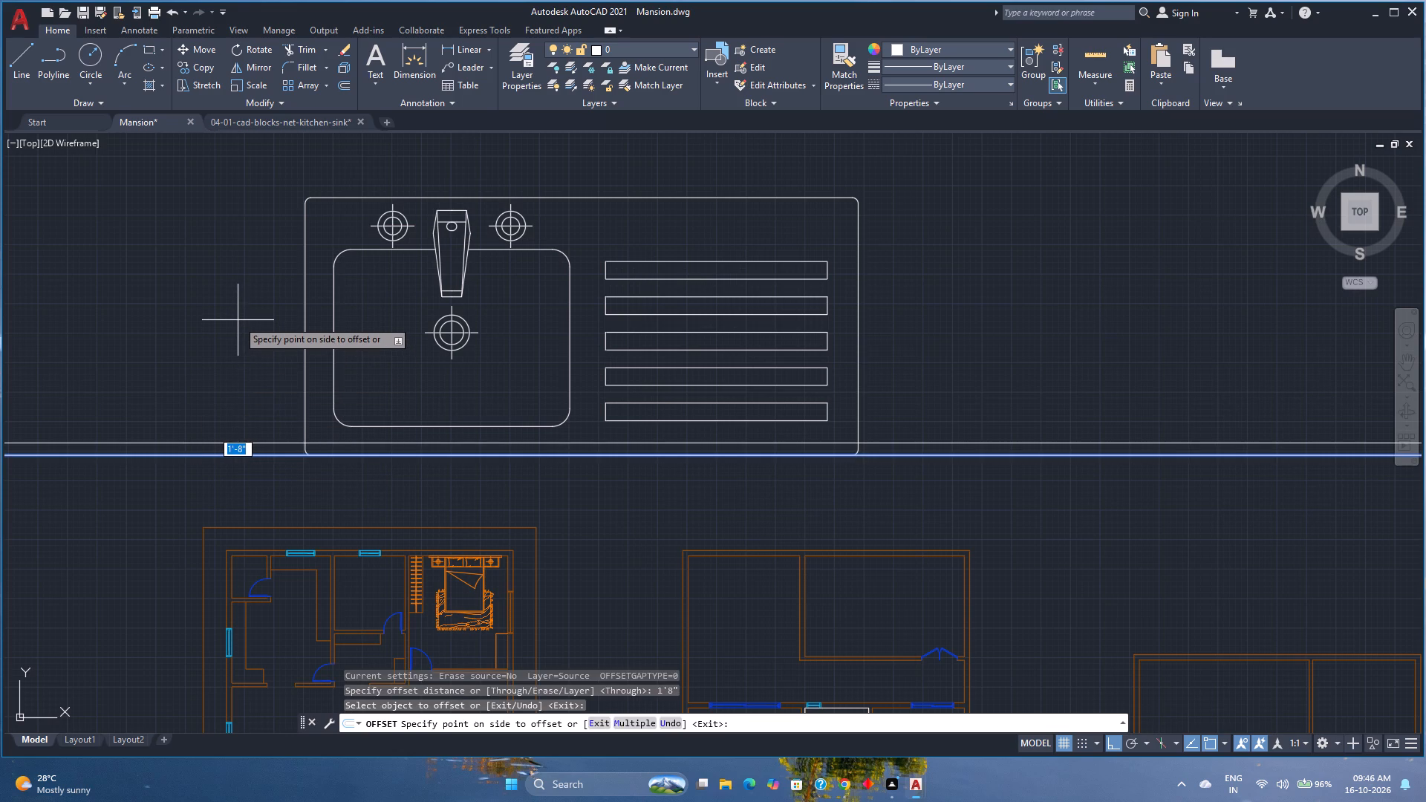
pyautogui.click(238, 320)
pyautogui.press('space')
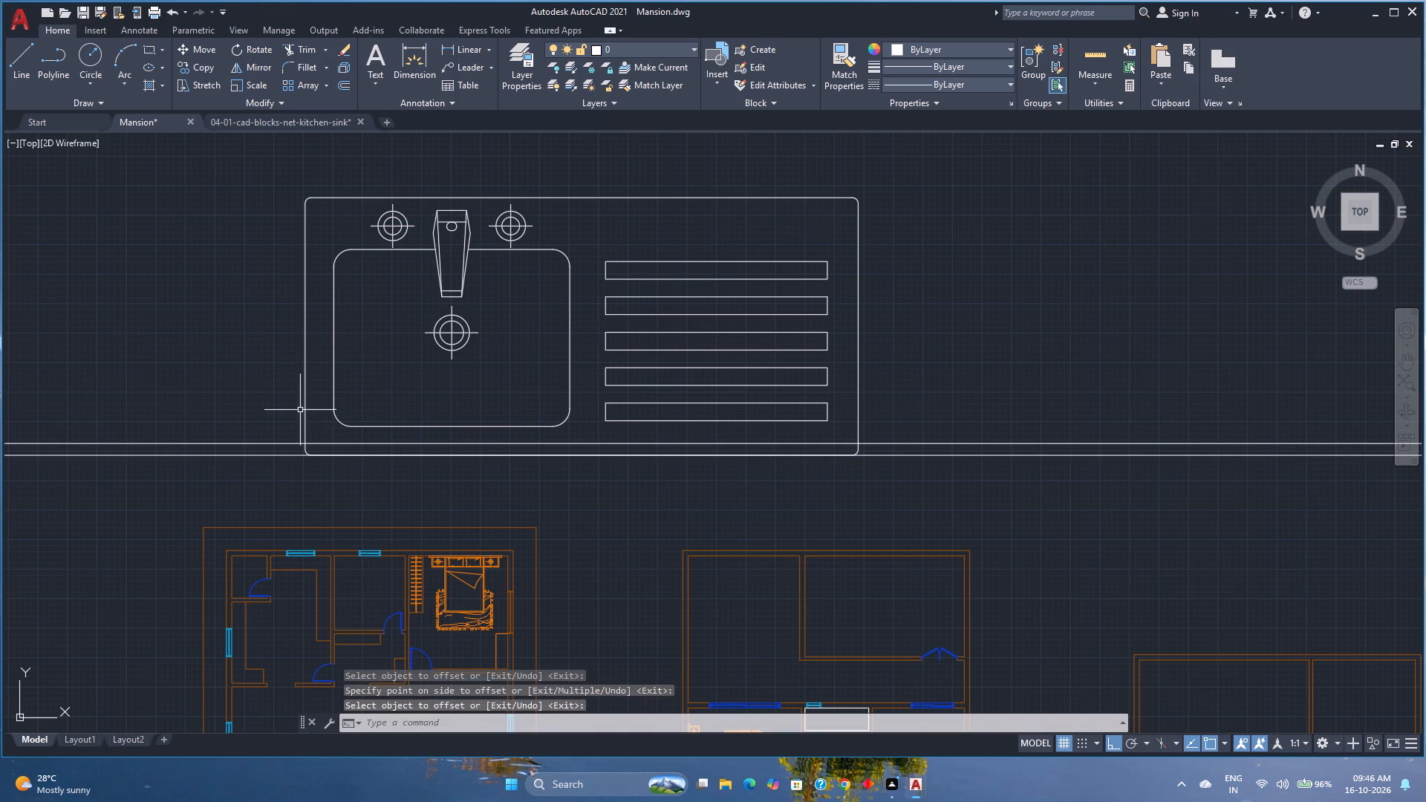
# Scale the sink down from its lower-left corner, picking the size at the upper construction line.
pyautogui.click(306, 414)
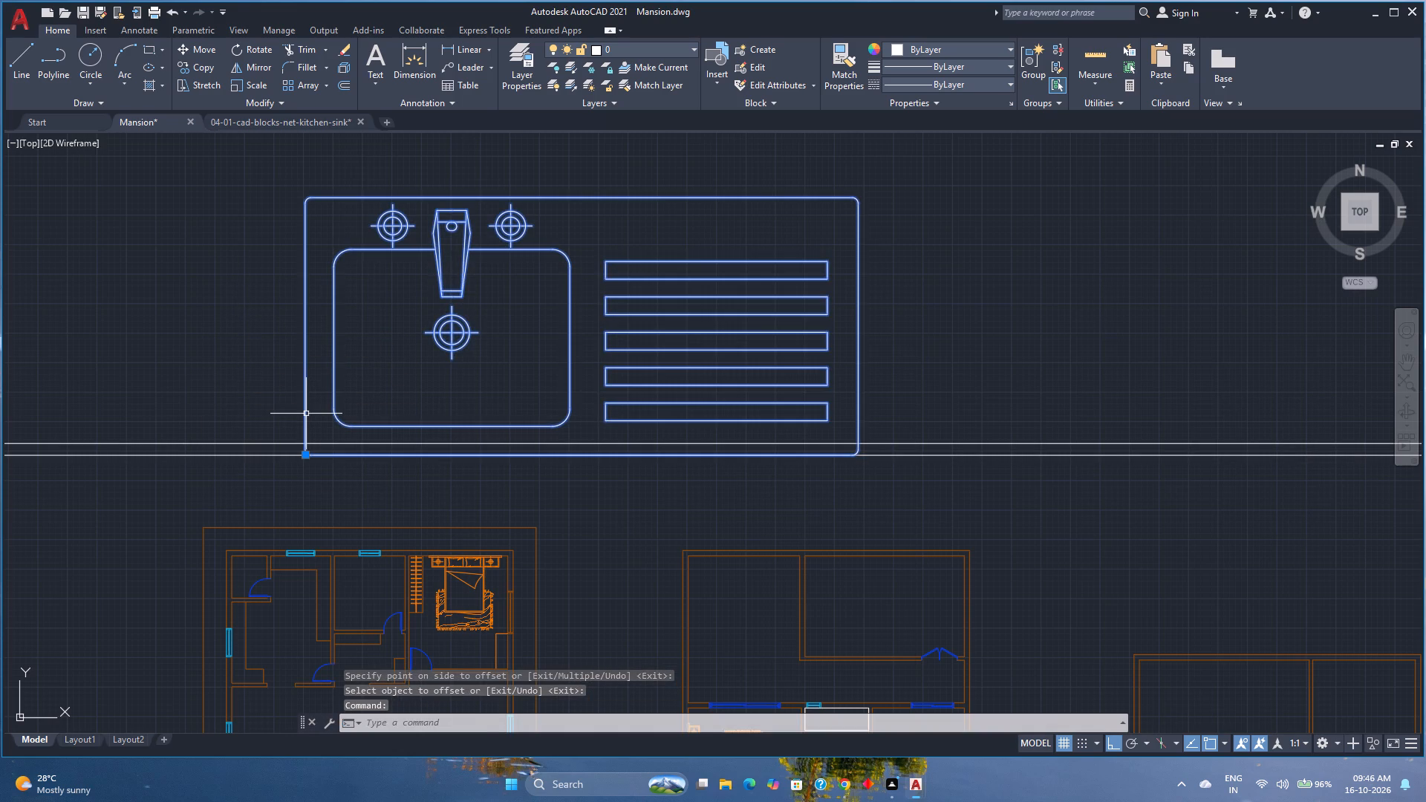
pyautogui.write('sc')
pyautogui.press('Return')
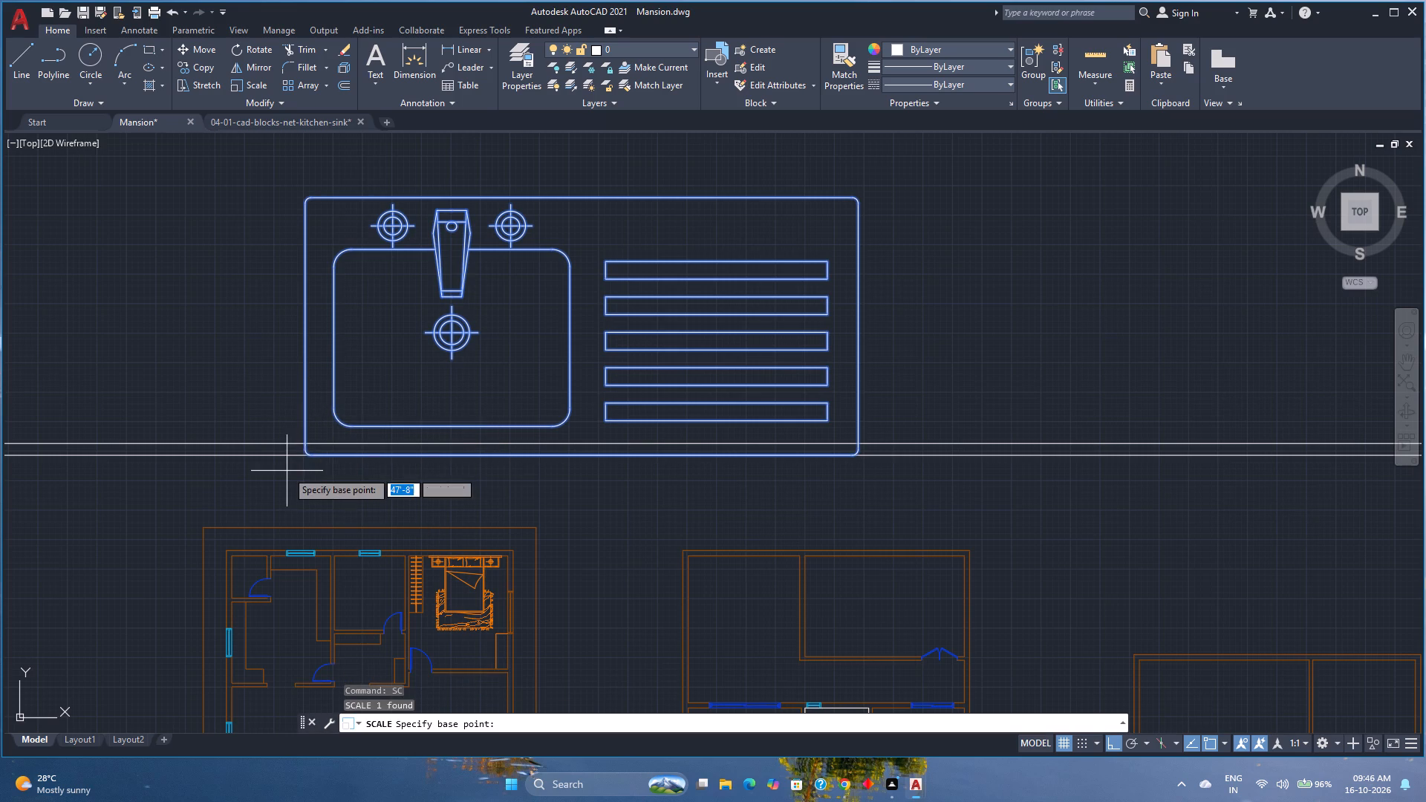
pyautogui.scroll(5, 282, 465)
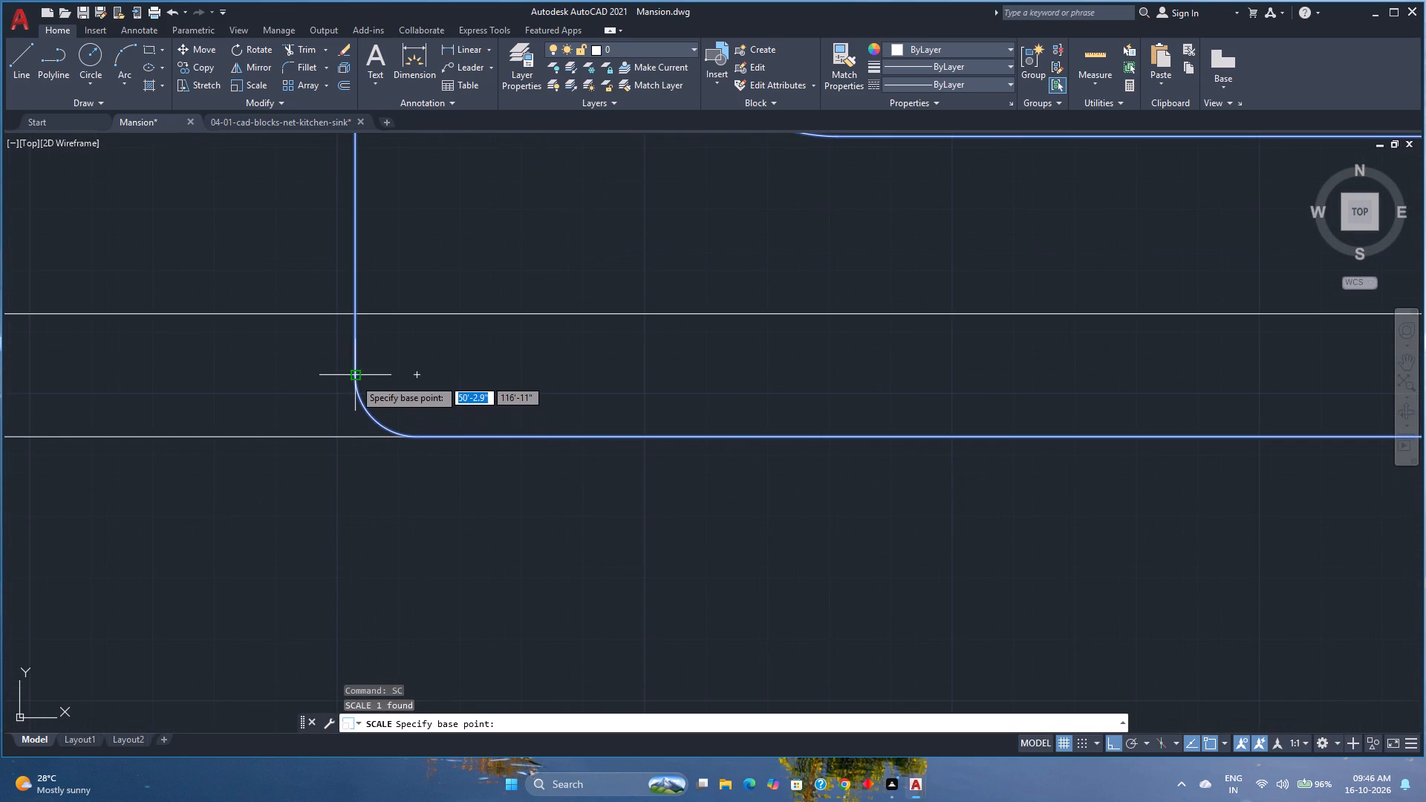
pyautogui.click(354, 435)
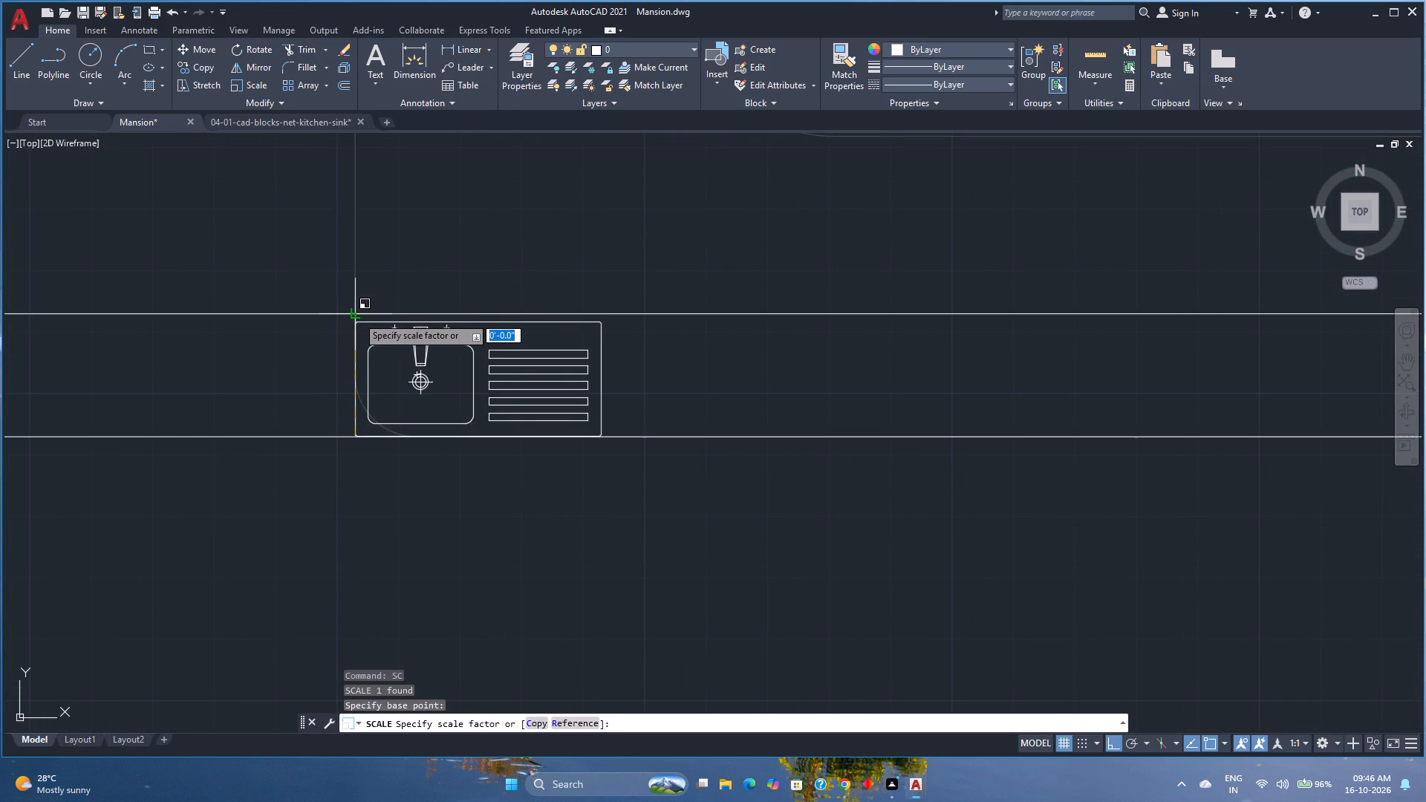
pyautogui.scroll(2, 357, 316)
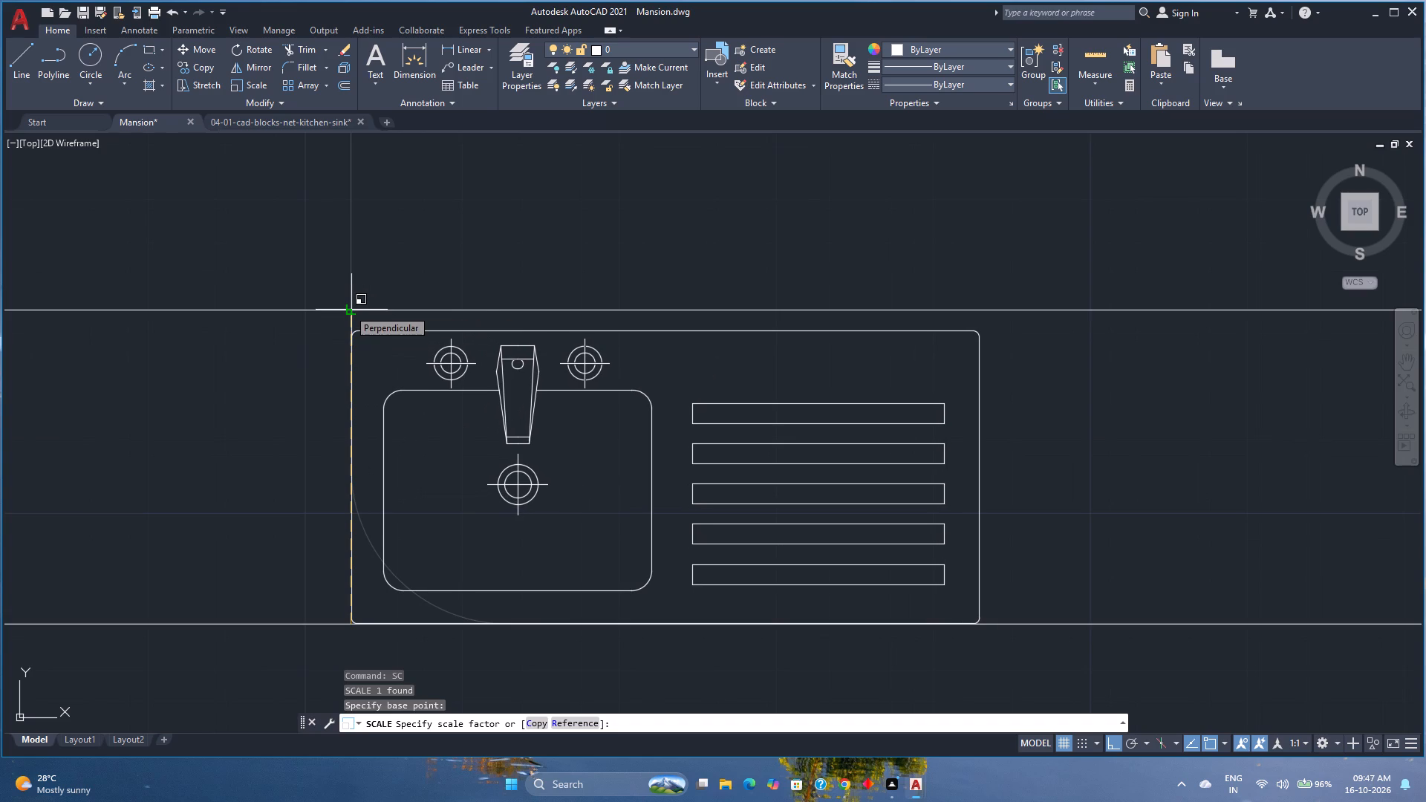
pyautogui.click(348, 309)
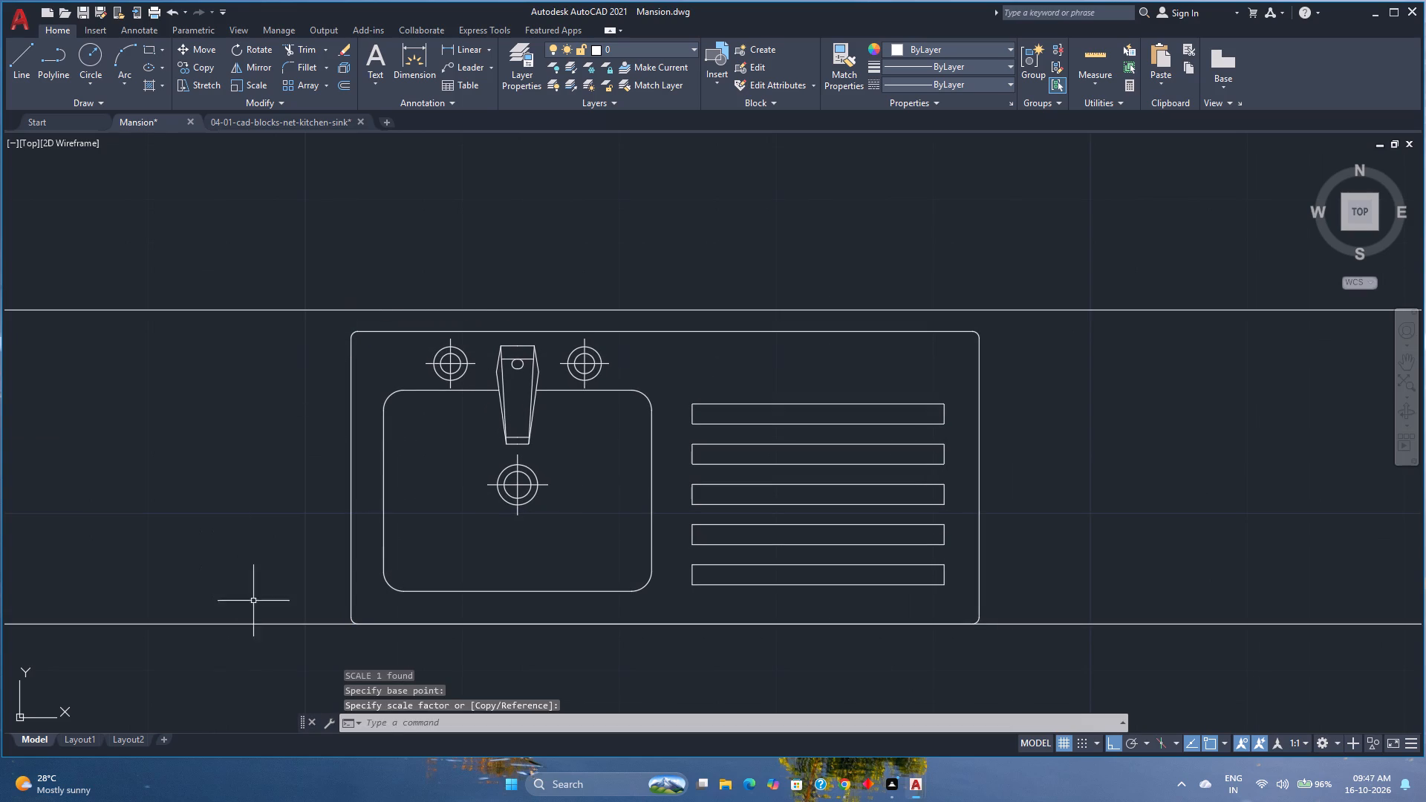
# Scale the sink by reference from its lower-left corner, using its full depth as reference and the upper construction line as new length.
pyautogui.click(351, 495)
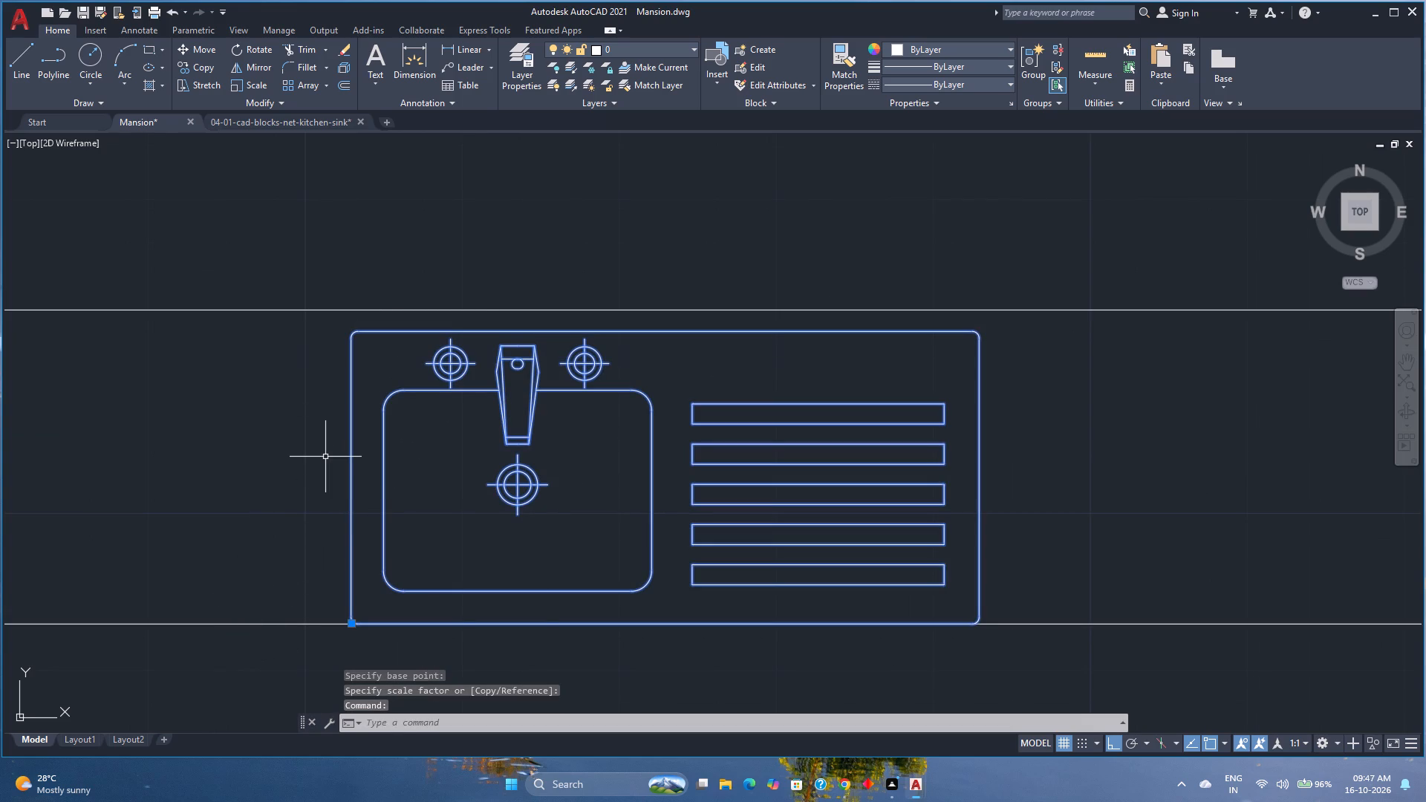
pyautogui.write('sc')
pyautogui.press('Return')
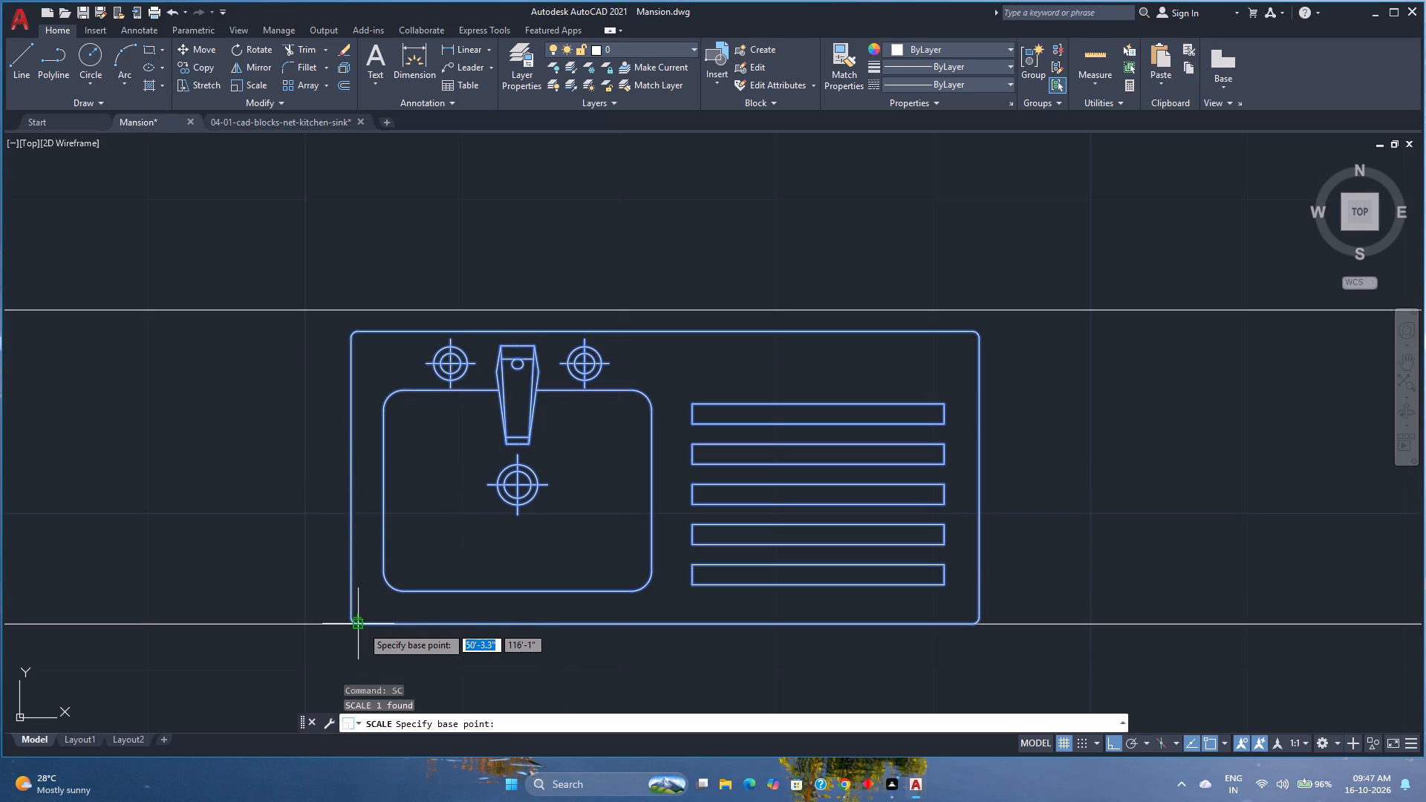
pyautogui.scroll(3, 362, 623)
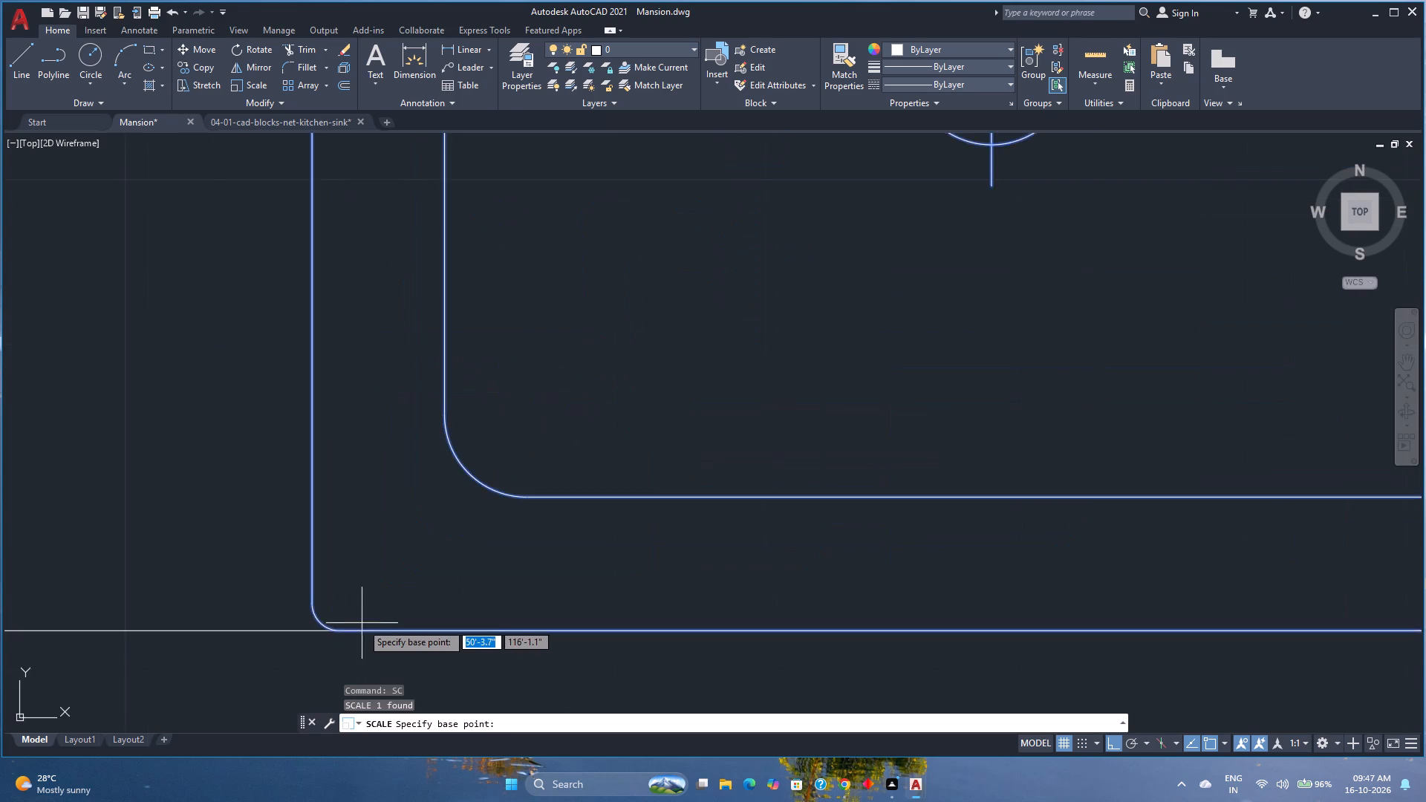
pyautogui.scroll(2, 362, 623)
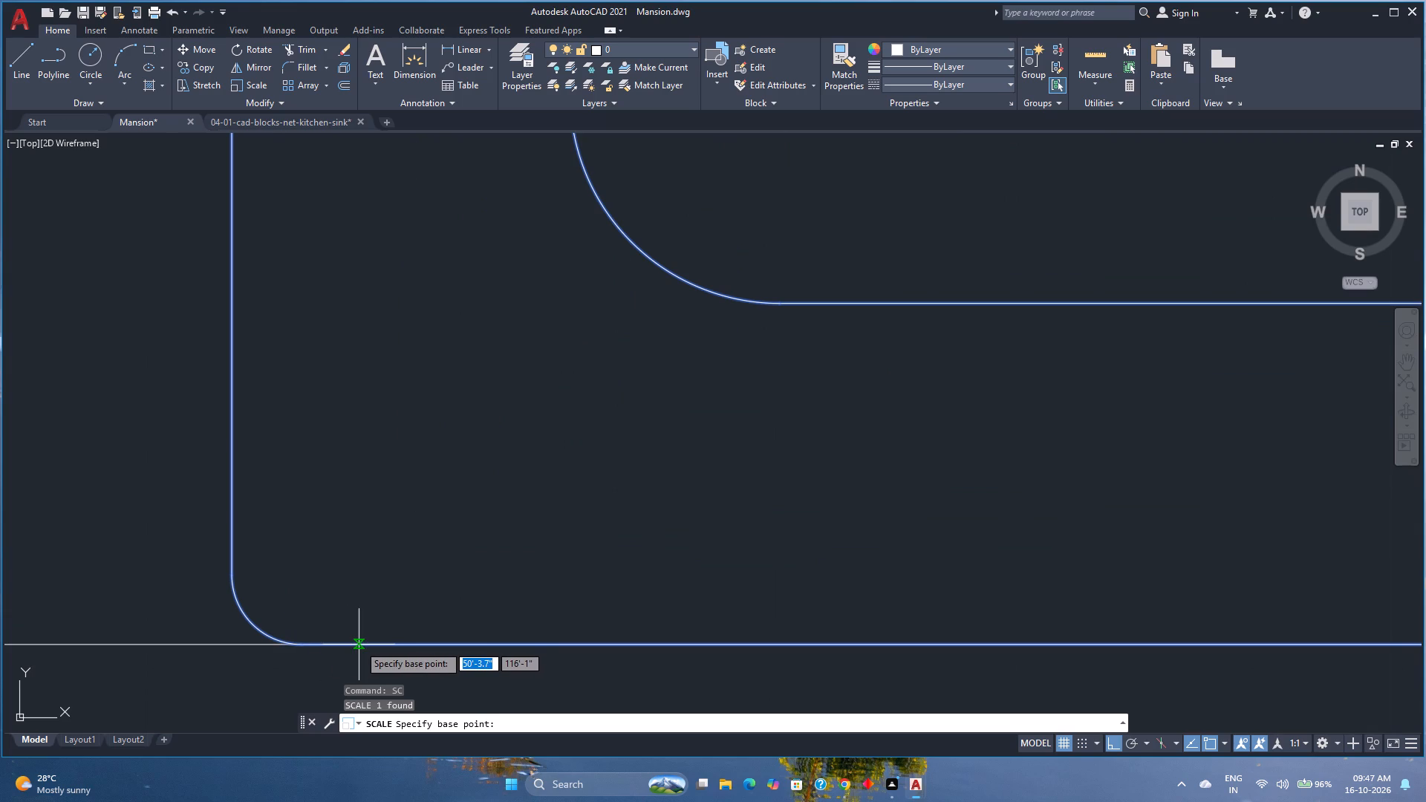
pyautogui.click(305, 646)
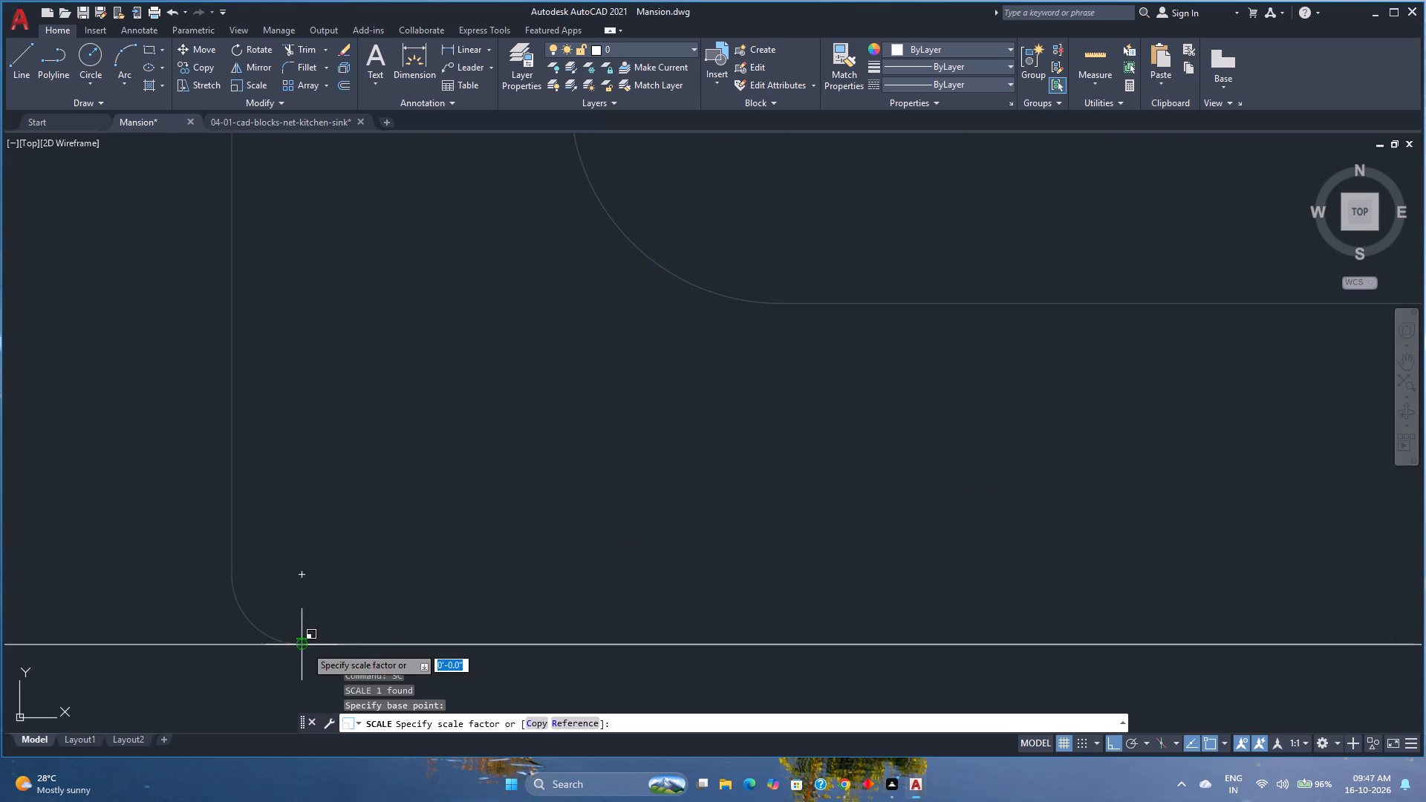
pyautogui.scroll(-4, 303, 627)
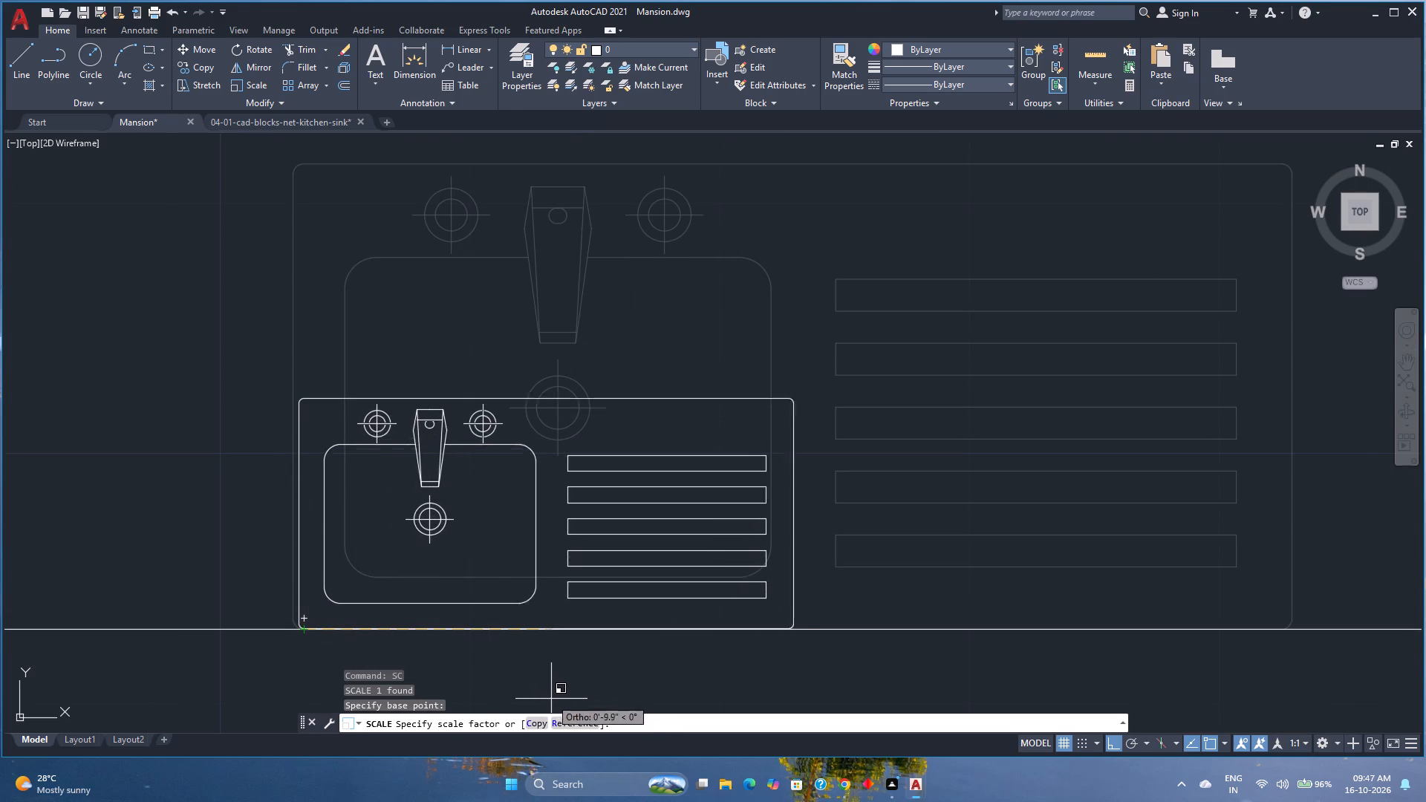
pyautogui.click(569, 728)
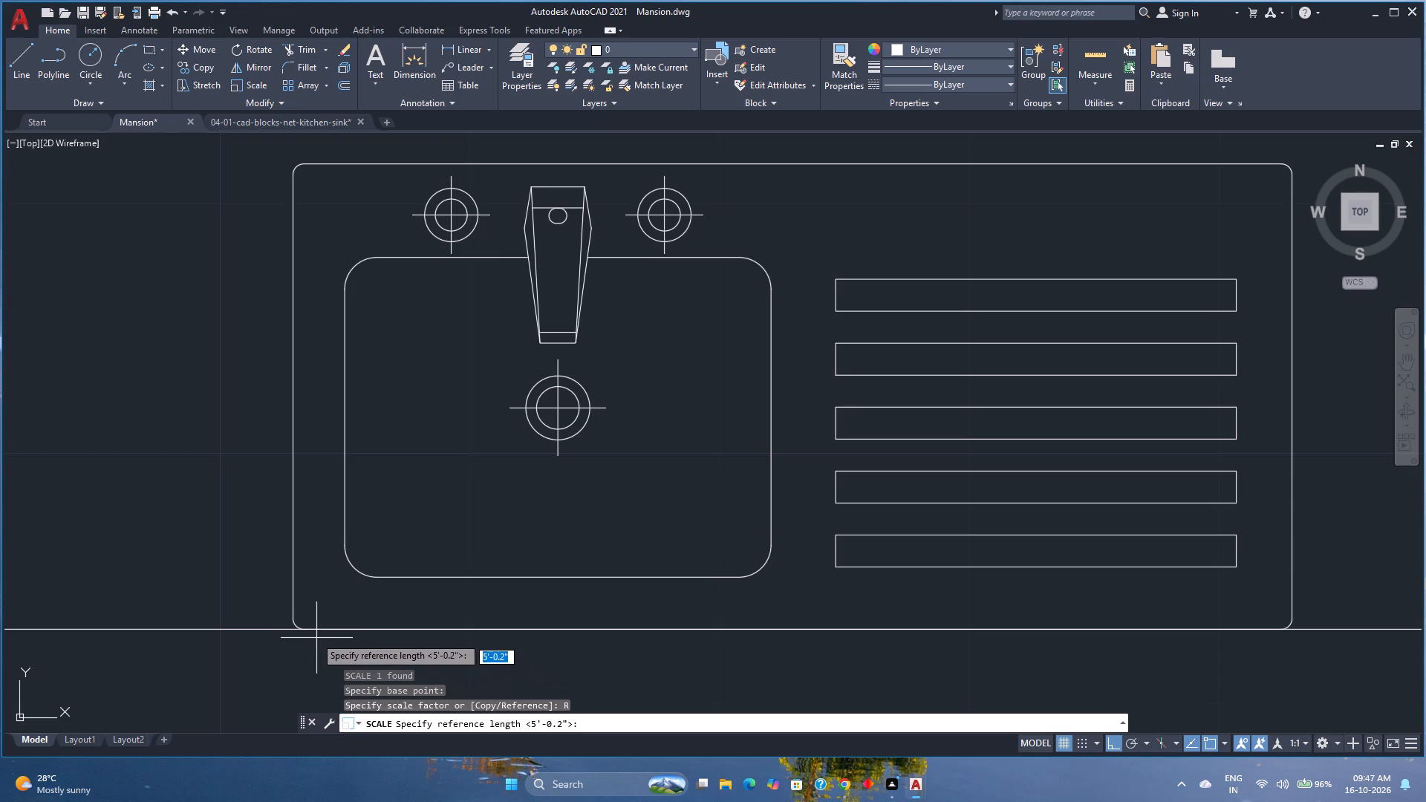
pyautogui.click(302, 629)
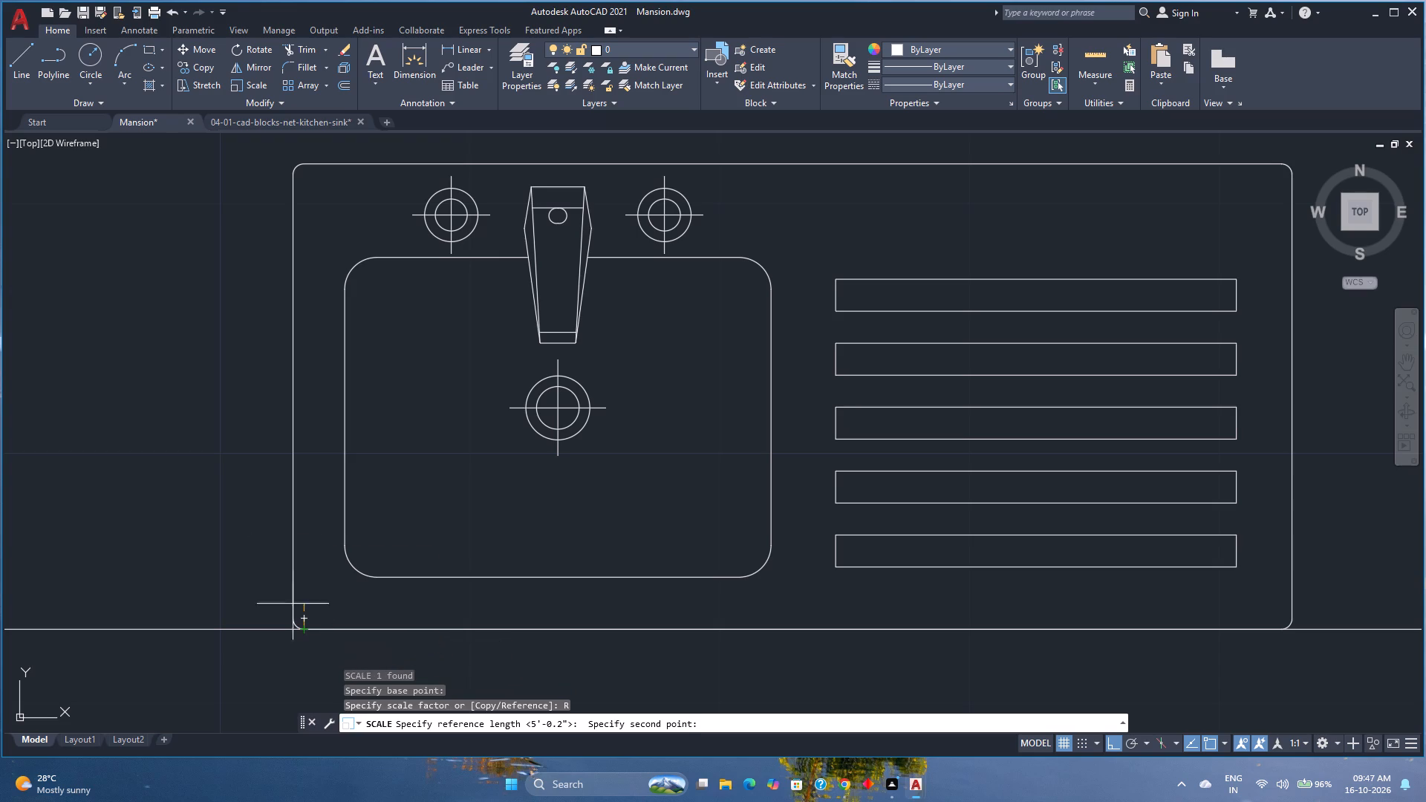
pyautogui.click(306, 164)
pyautogui.scroll(-2, 306, 164)
pyautogui.moveTo(306, 164); pyautogui.dragTo(338, 222, button='middle')
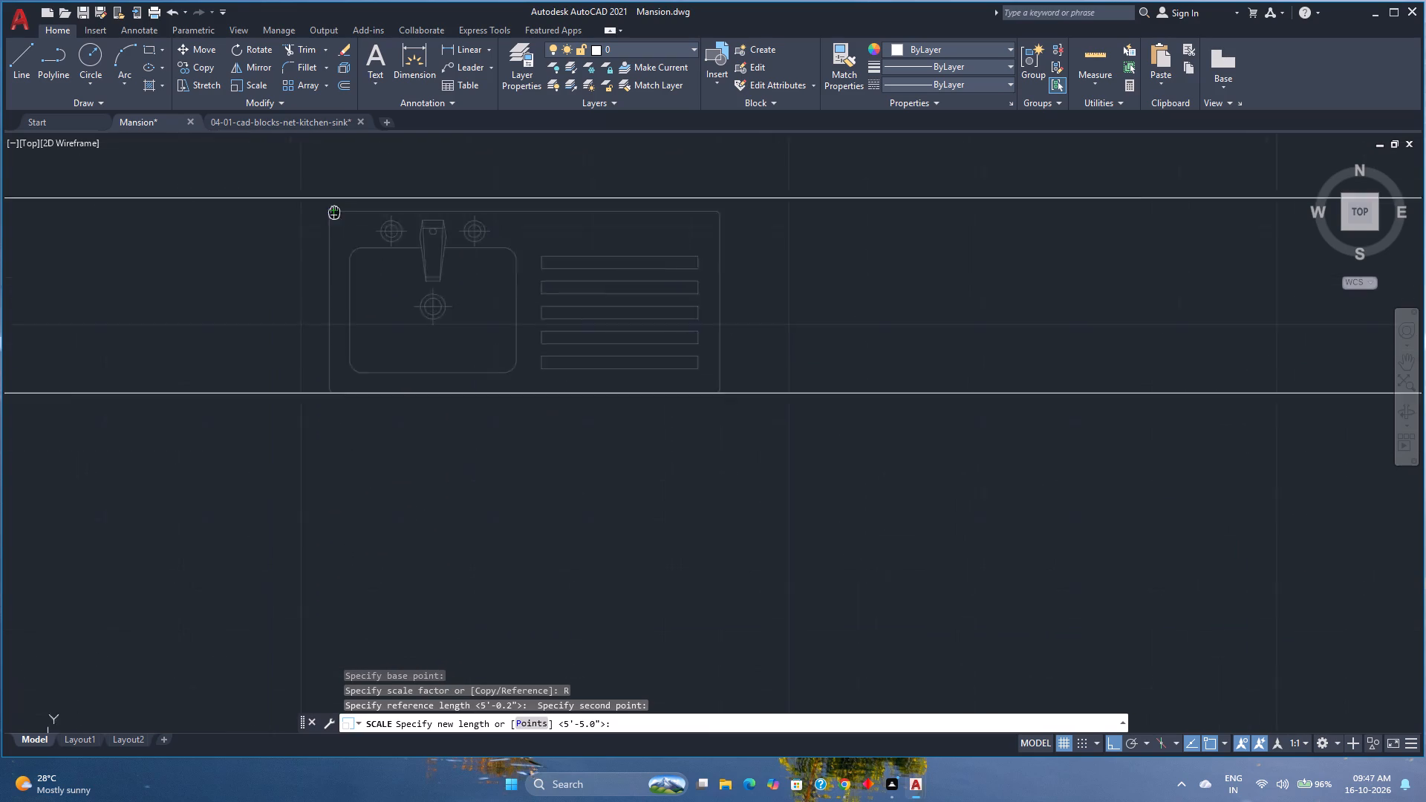
pyautogui.moveTo(338, 222); pyautogui.dragTo(351, 295, button='middle')
pyautogui.click(351, 281)
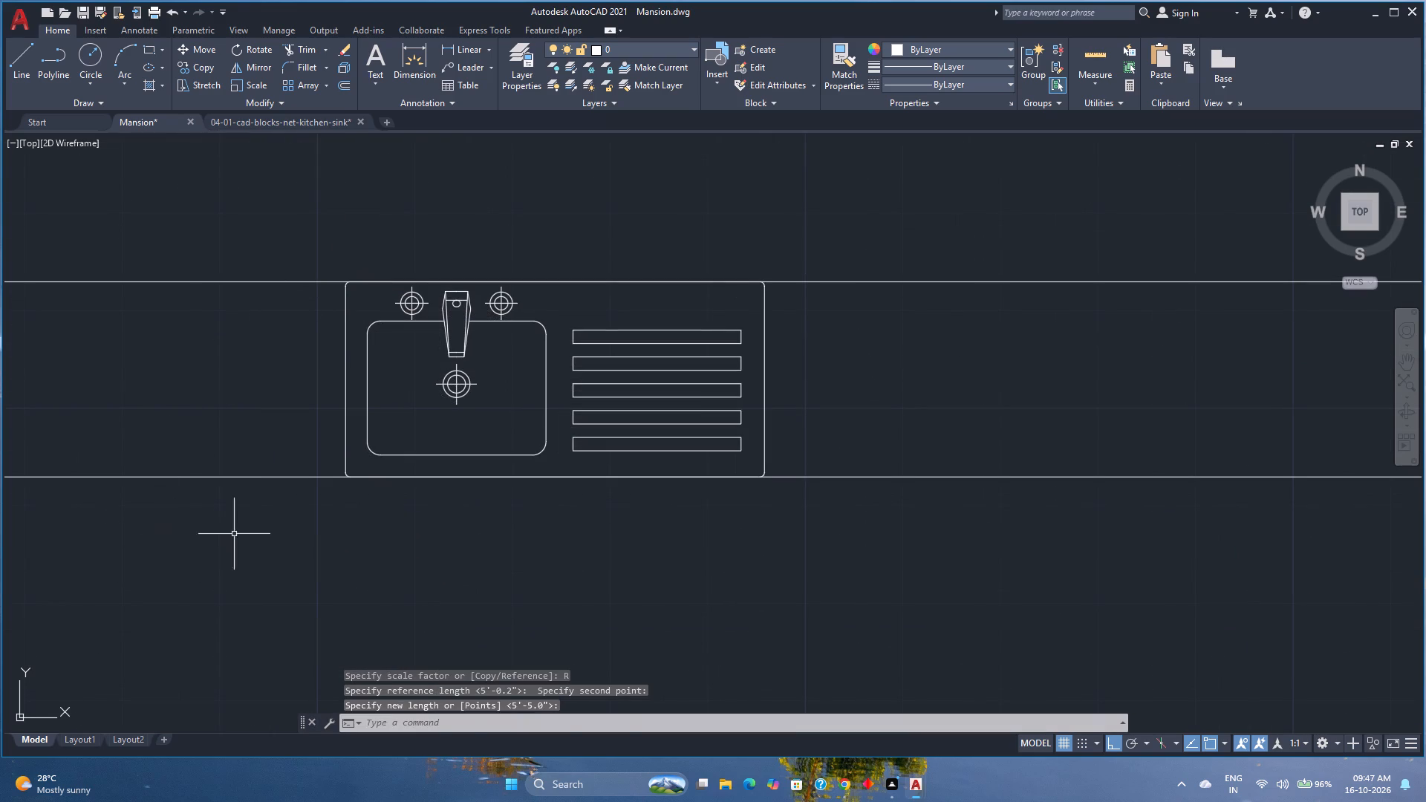
# Delete the two horizontal construction lines above and below the sink.
pyautogui.click(234, 534)
pyautogui.click(171, 185)
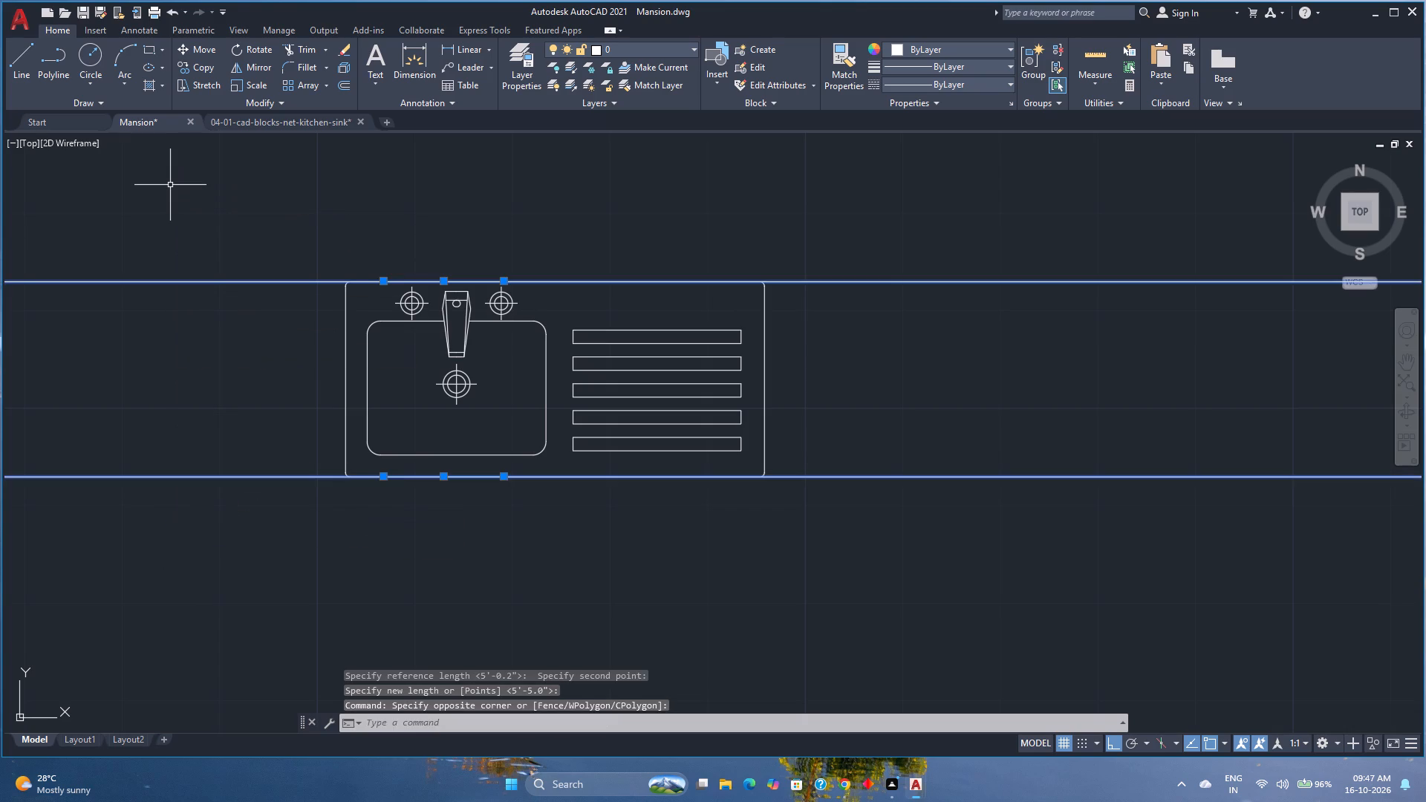
pyautogui.press('Delete')
# Move the sink by its top-edge midpoint onto the midpoint of the kitchen counter's front edge below the window.
pyautogui.click(813, 538)
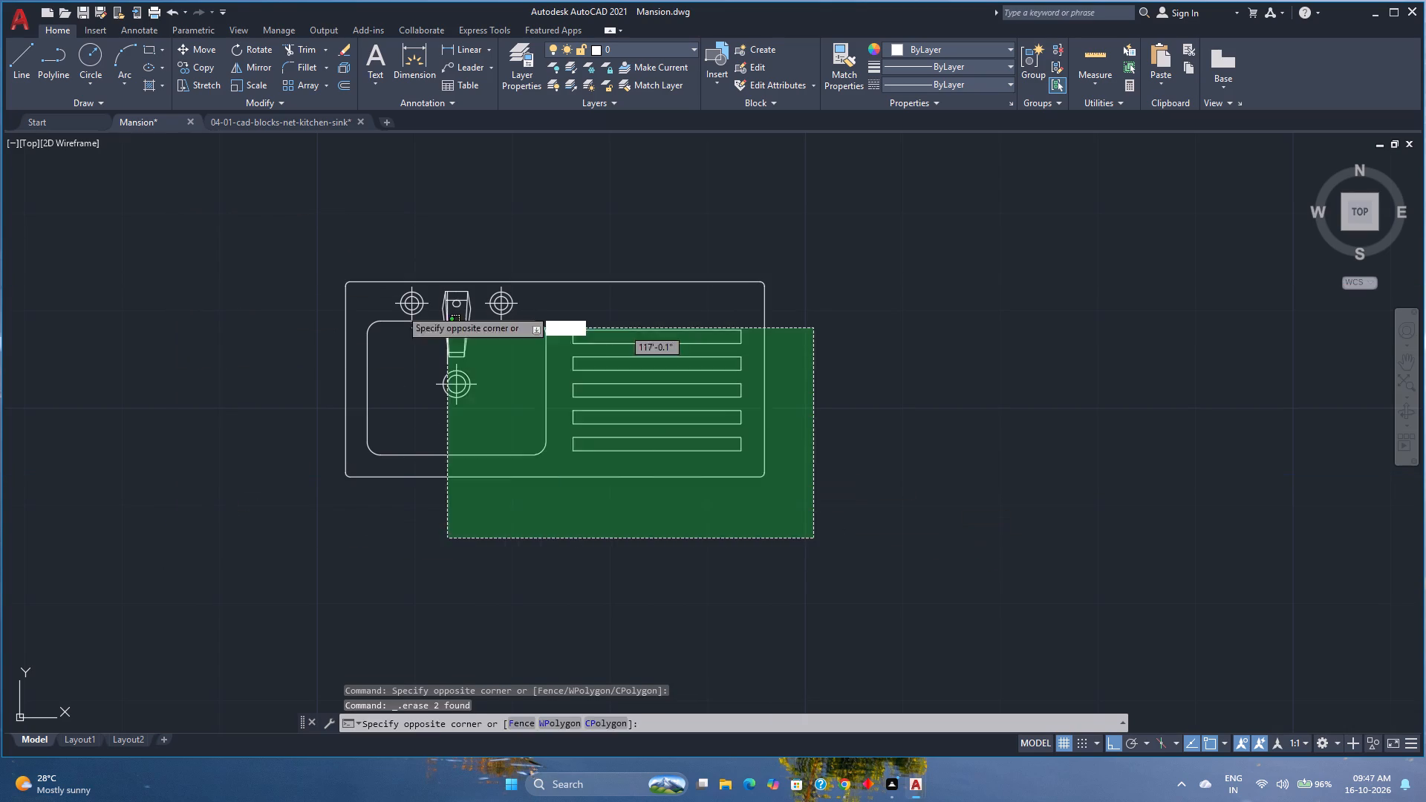
pyautogui.click(258, 250)
pyautogui.click(201, 46)
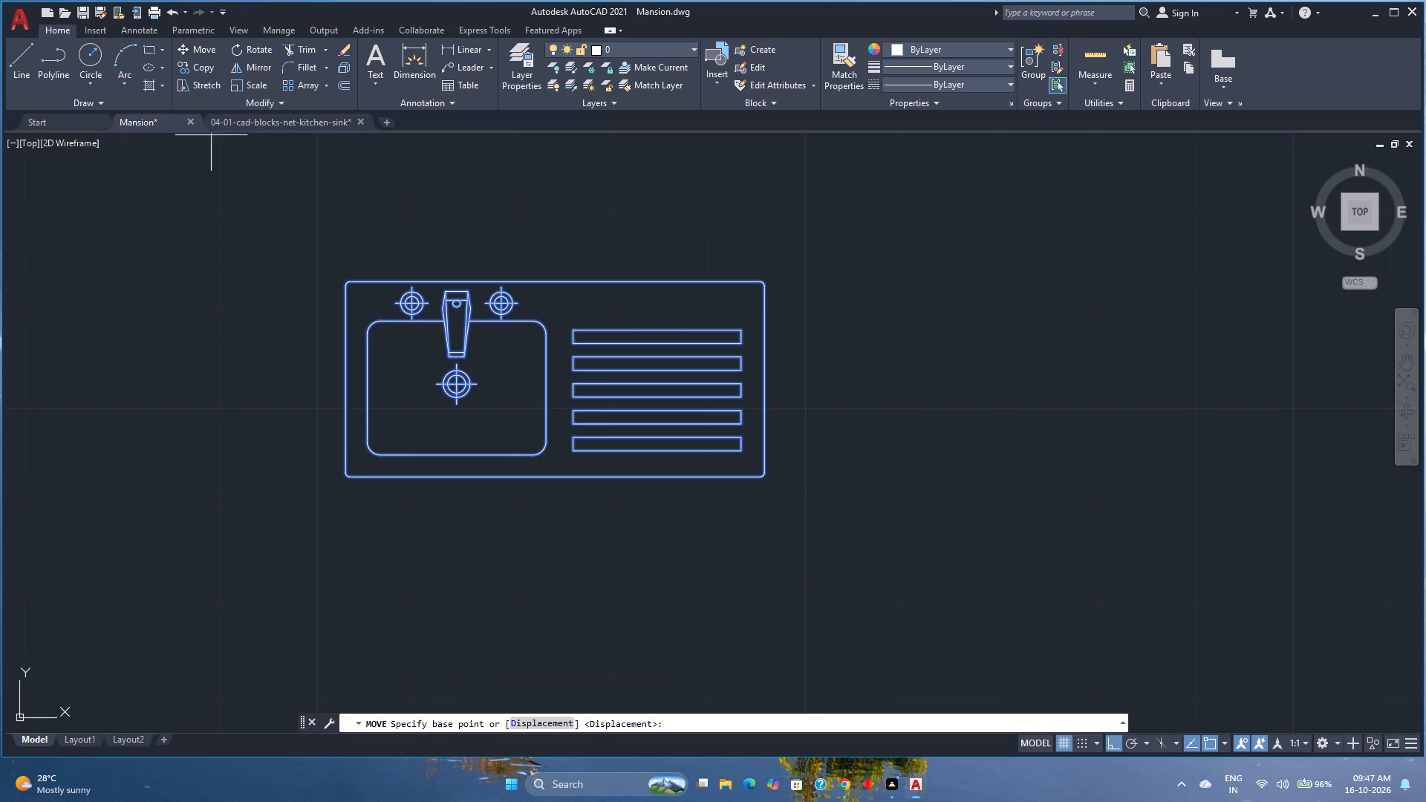
pyautogui.click(556, 282)
pyautogui.scroll(-7, 536, 301)
pyautogui.scroll(3, 509, 385)
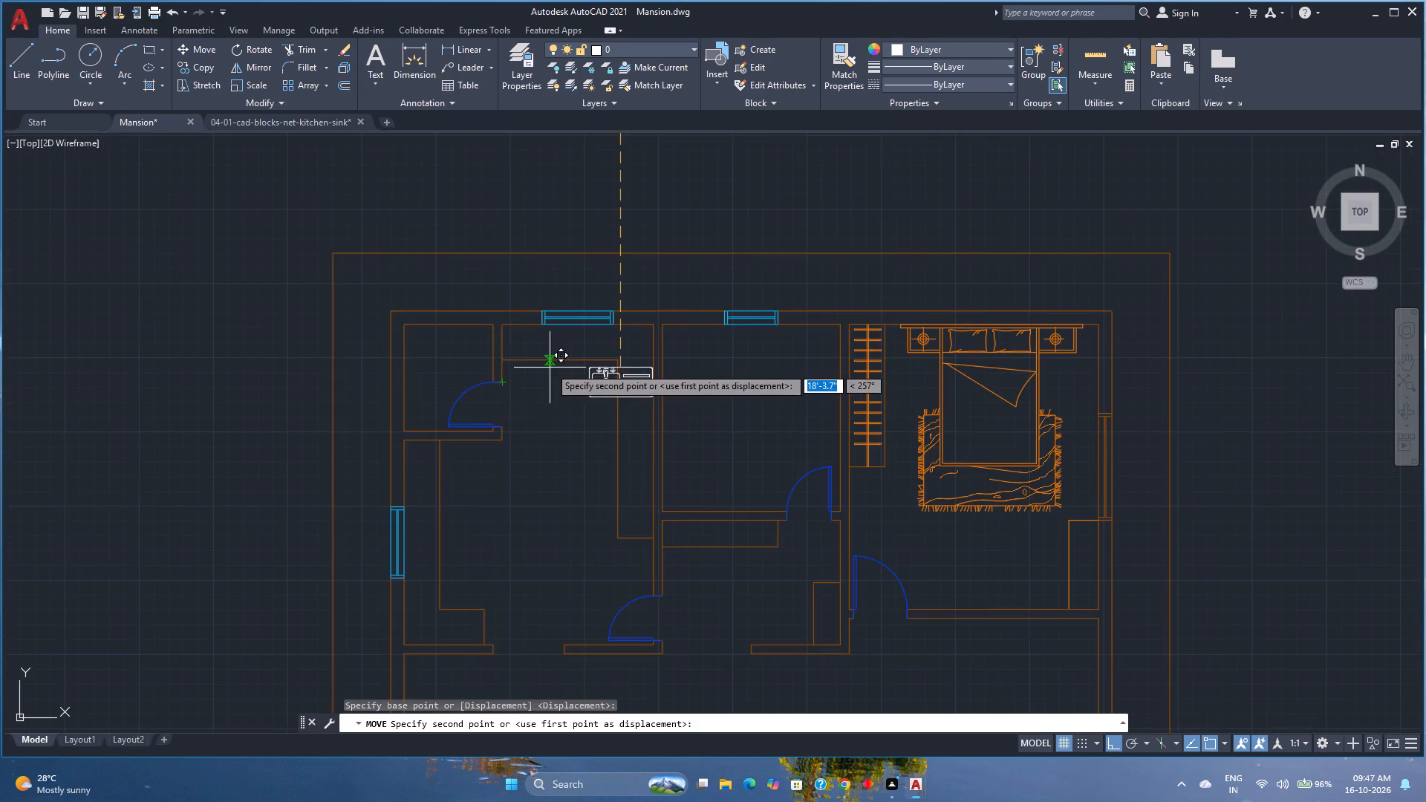
pyautogui.scroll(3, 550, 366)
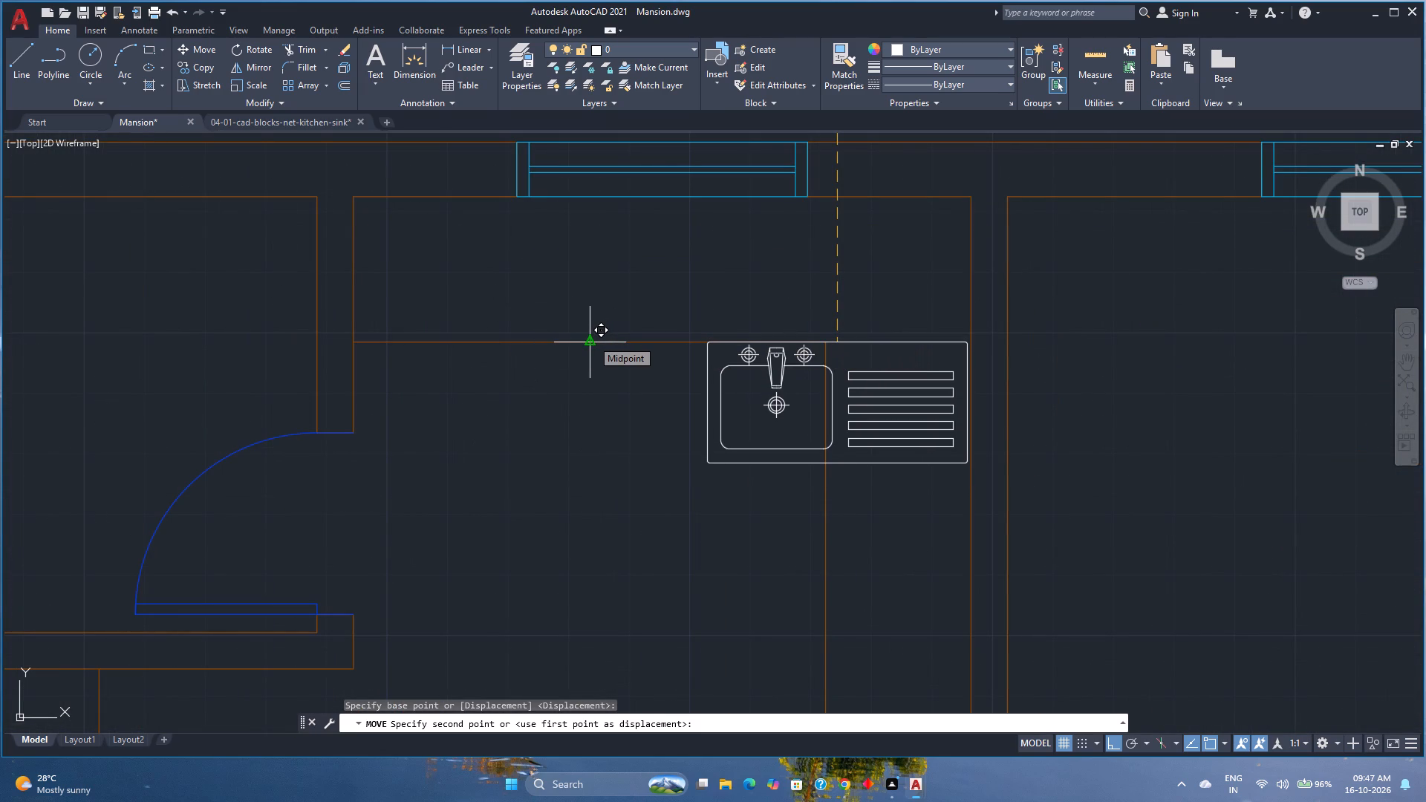
pyautogui.click(592, 339)
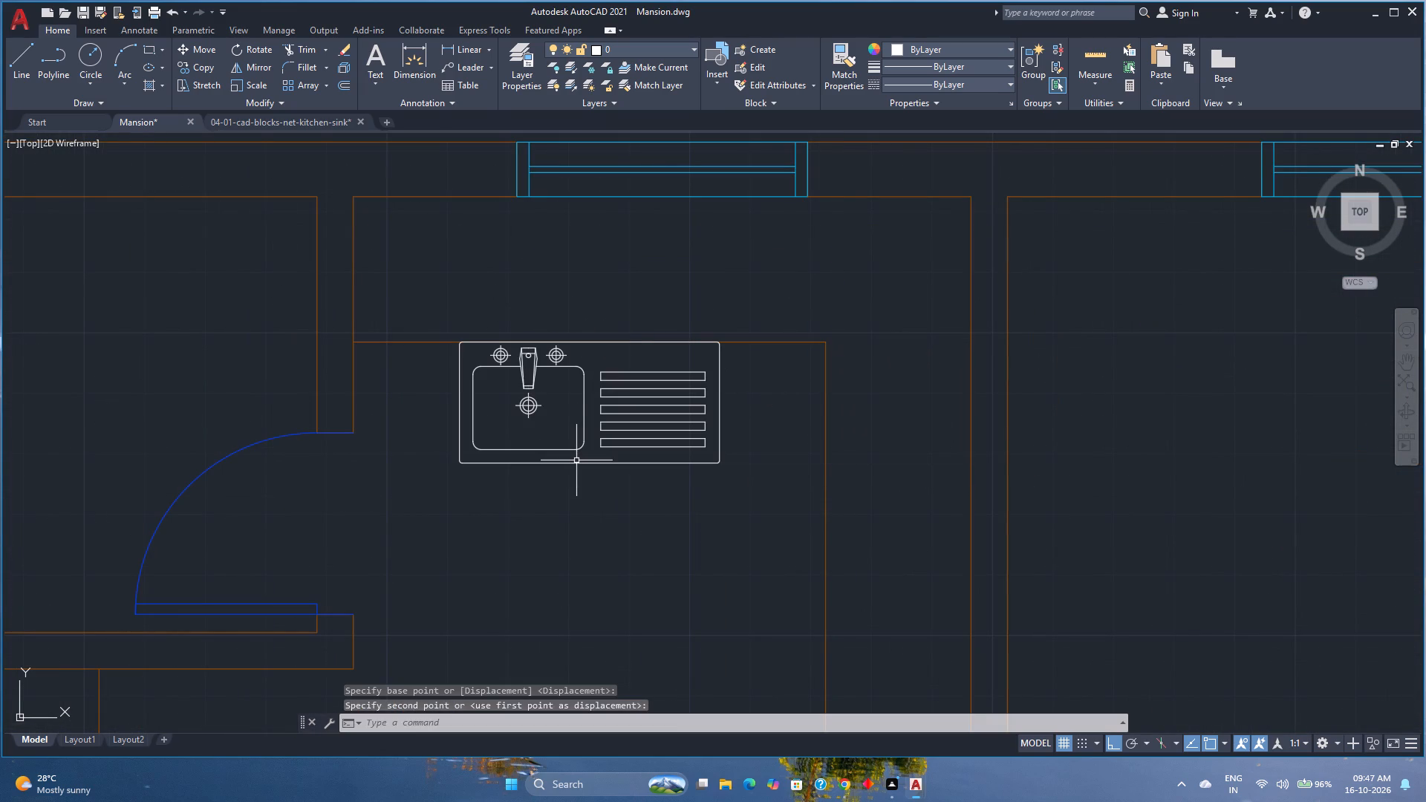
# Move the sink straight up 2' onto the counter, toward the window wall.
pyautogui.click(576, 461)
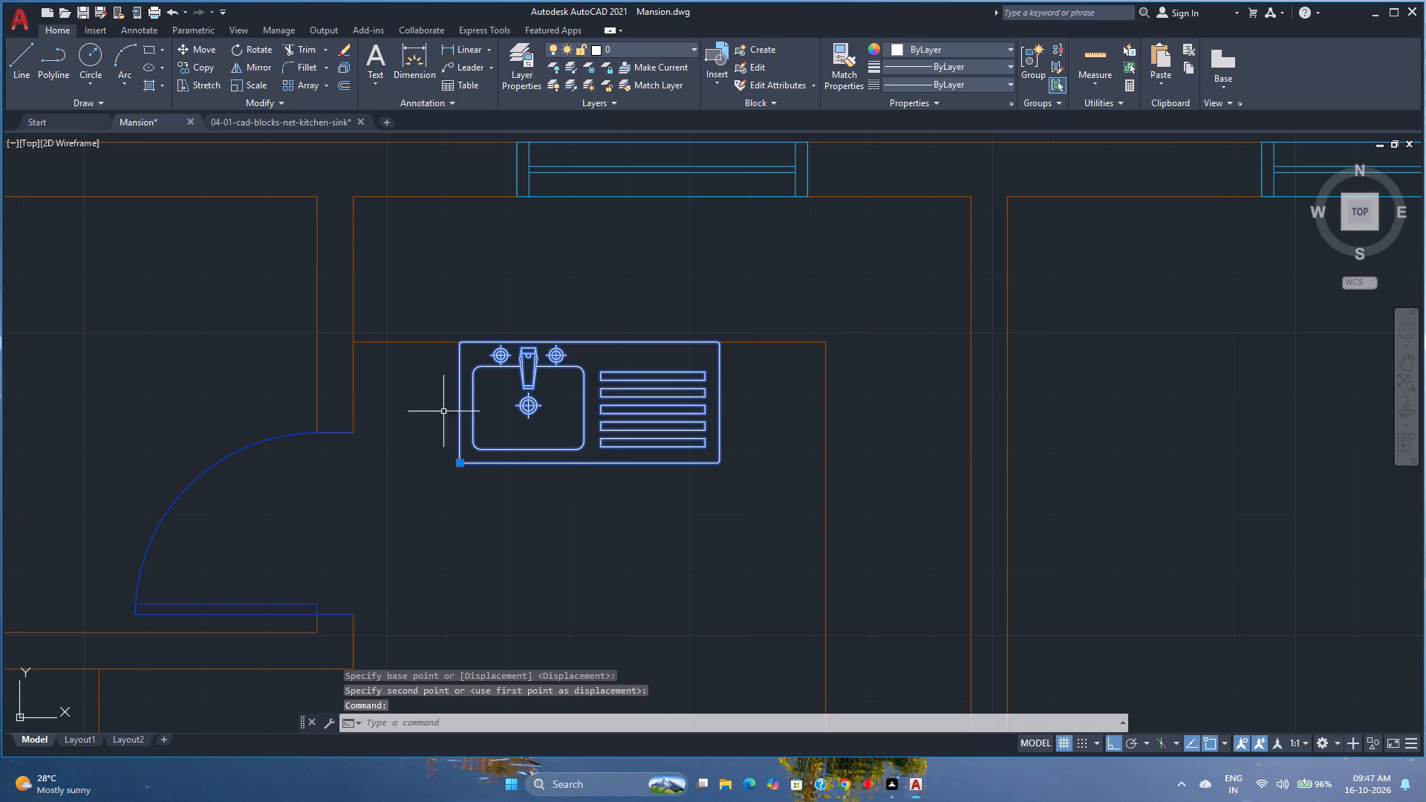
pyautogui.click(212, 46)
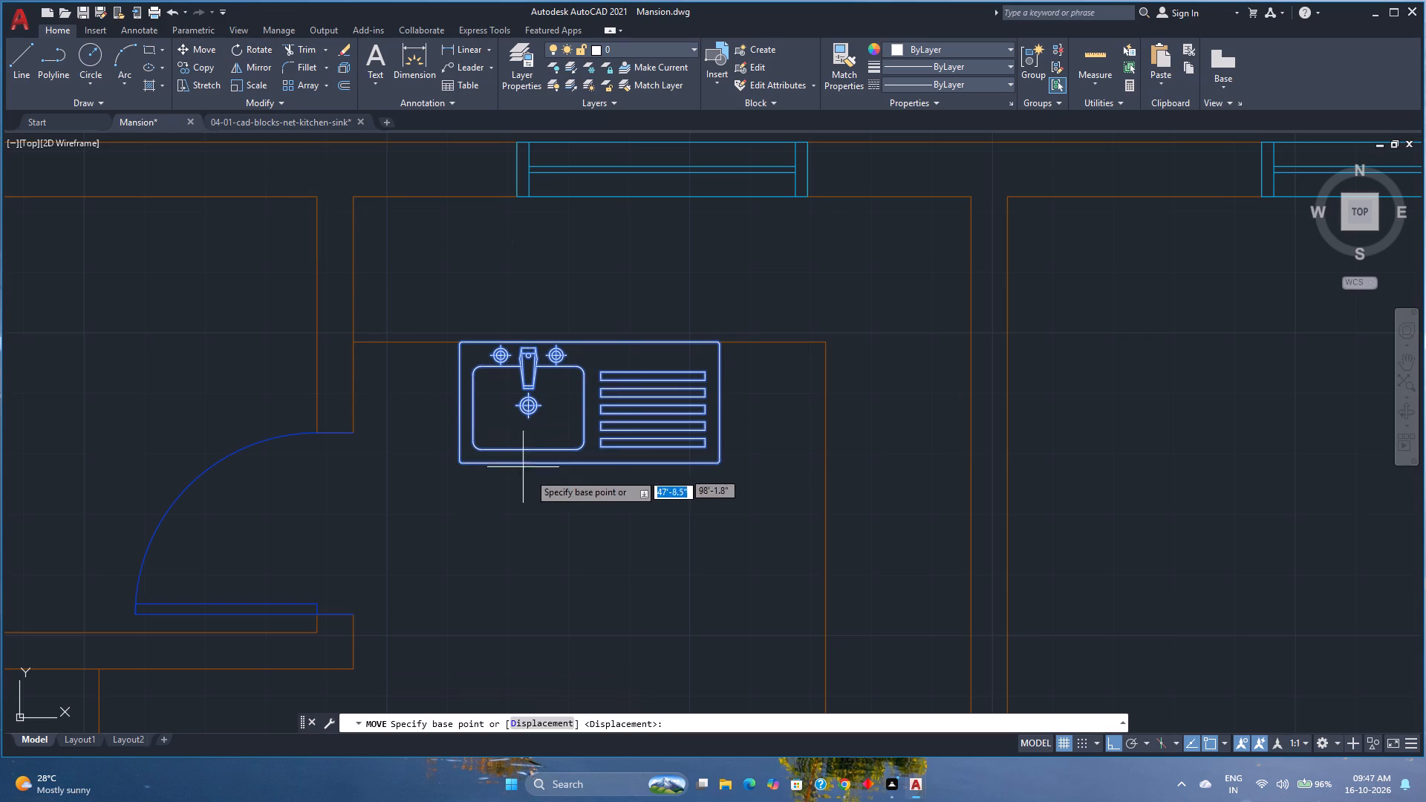
pyautogui.click(588, 463)
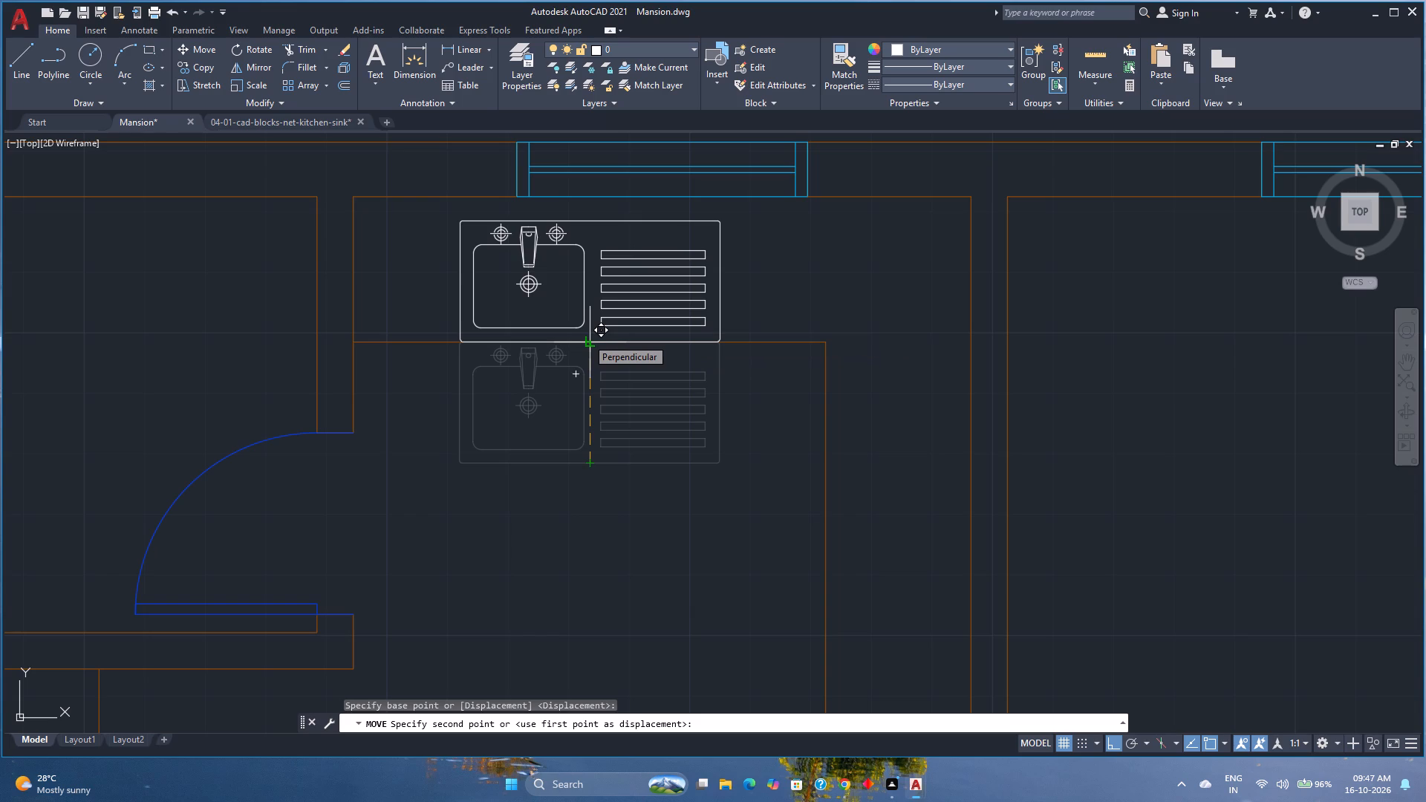
pyautogui.write("2'")
pyautogui.press('Return')
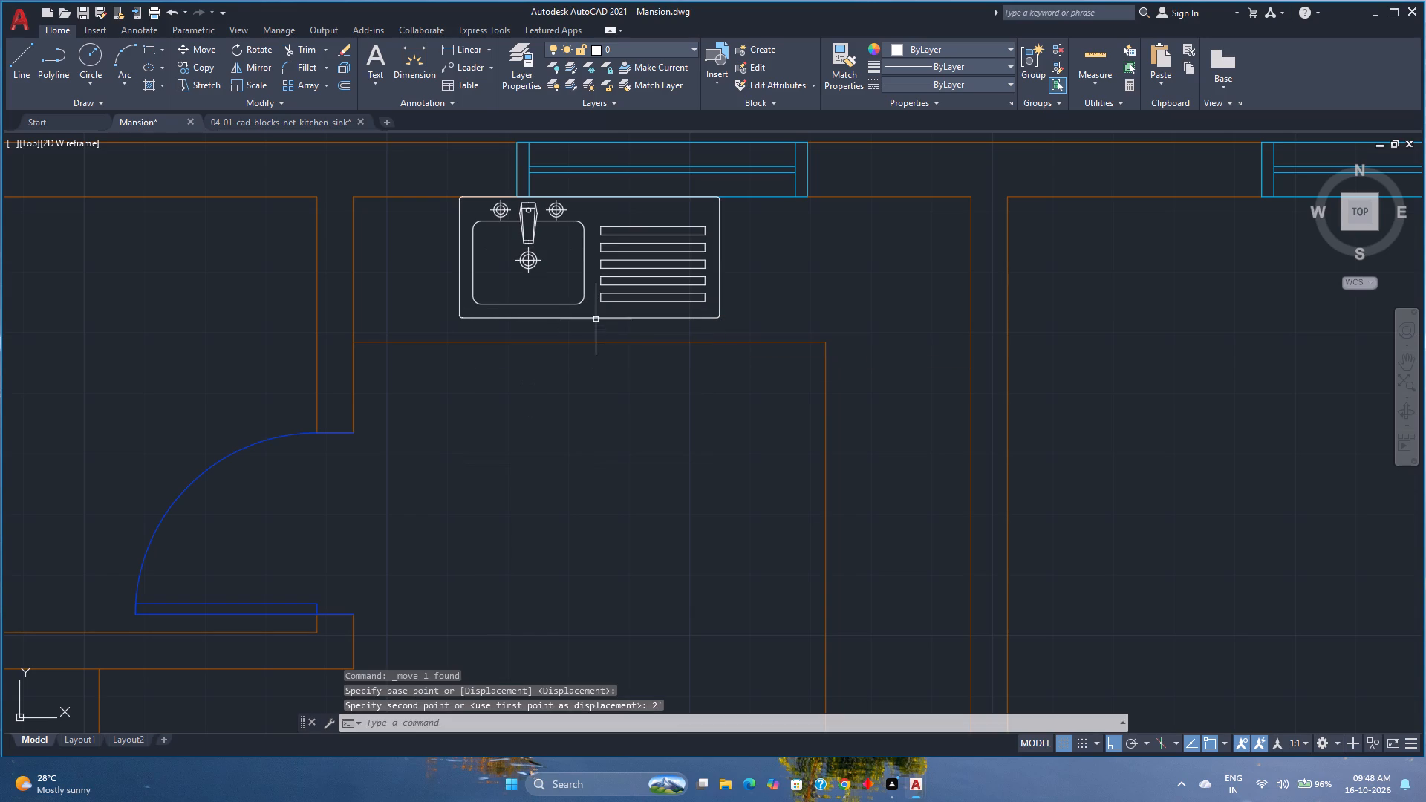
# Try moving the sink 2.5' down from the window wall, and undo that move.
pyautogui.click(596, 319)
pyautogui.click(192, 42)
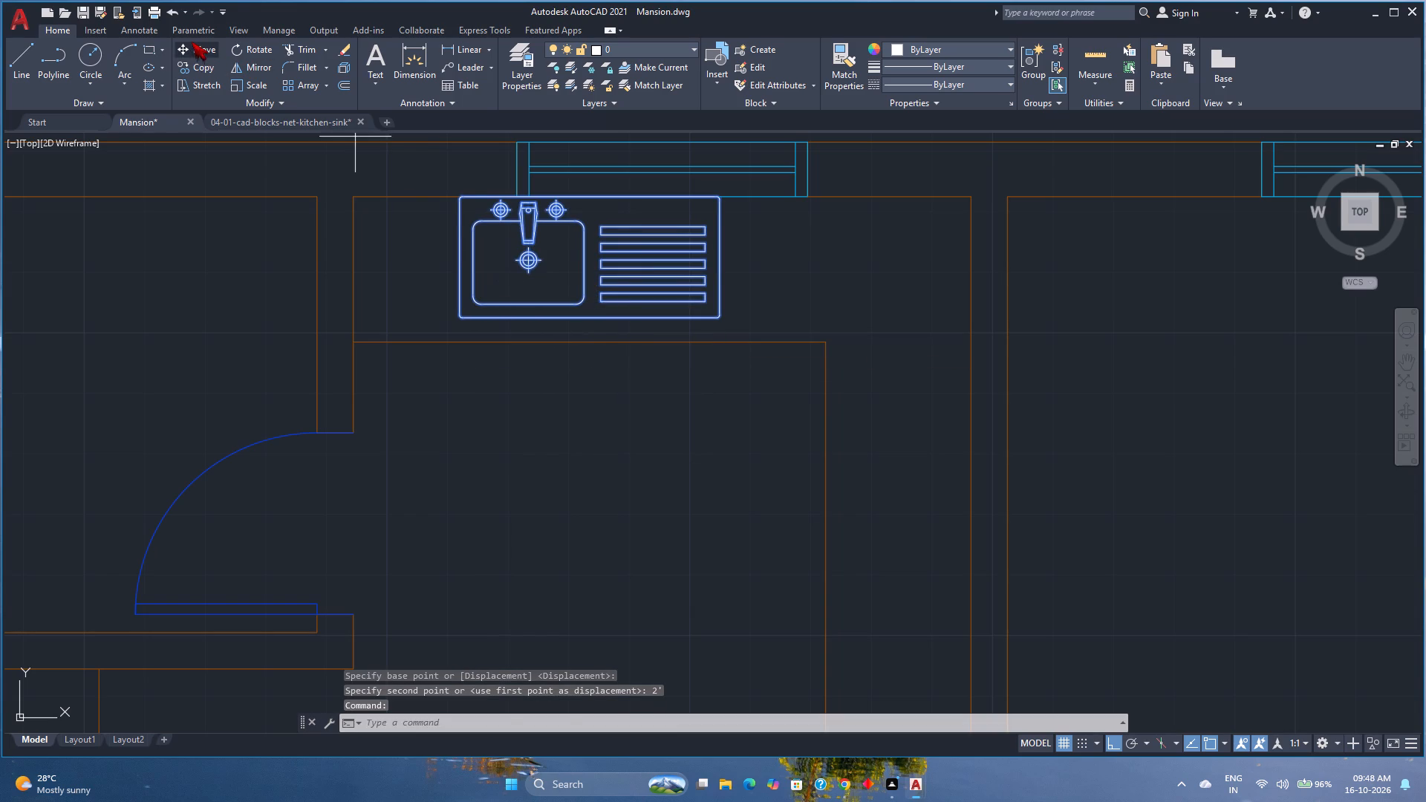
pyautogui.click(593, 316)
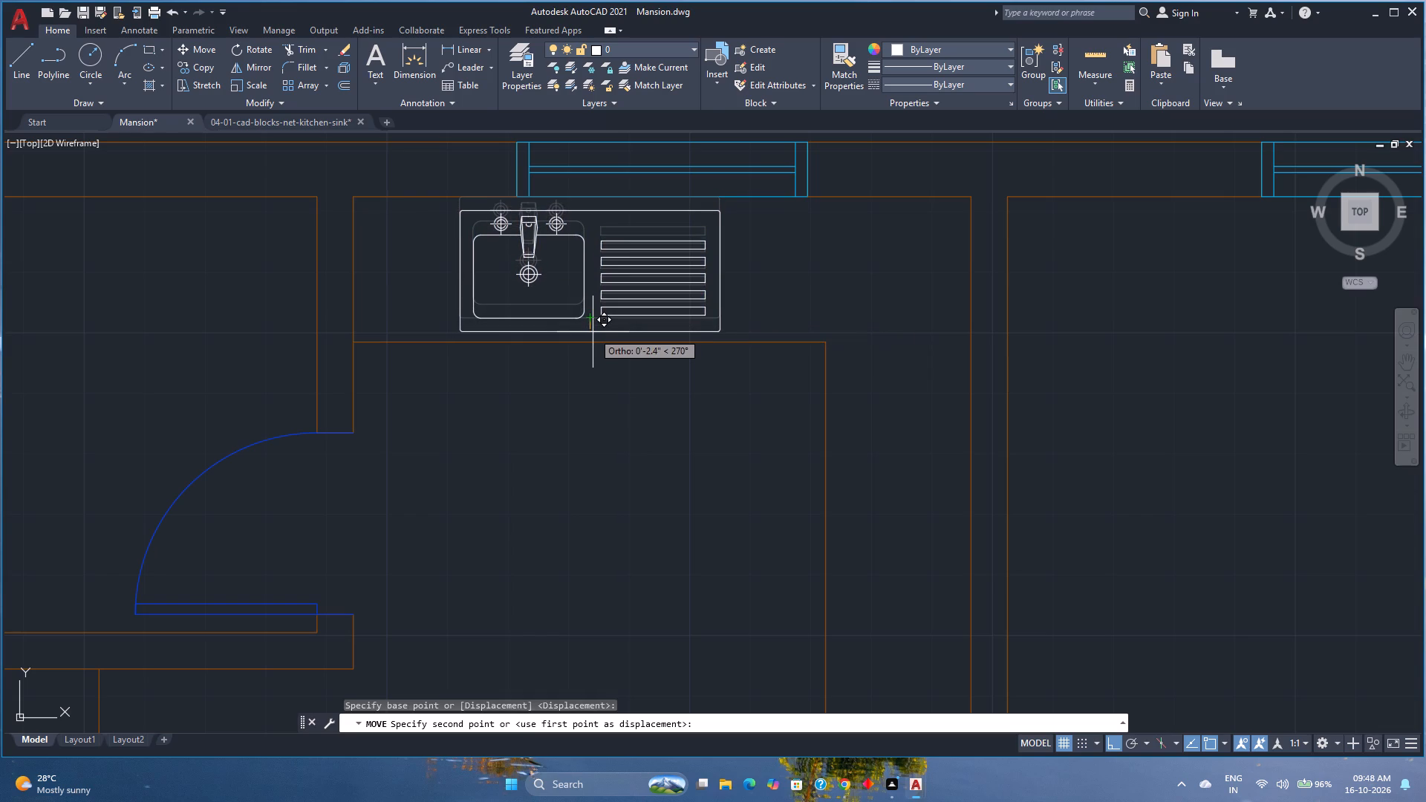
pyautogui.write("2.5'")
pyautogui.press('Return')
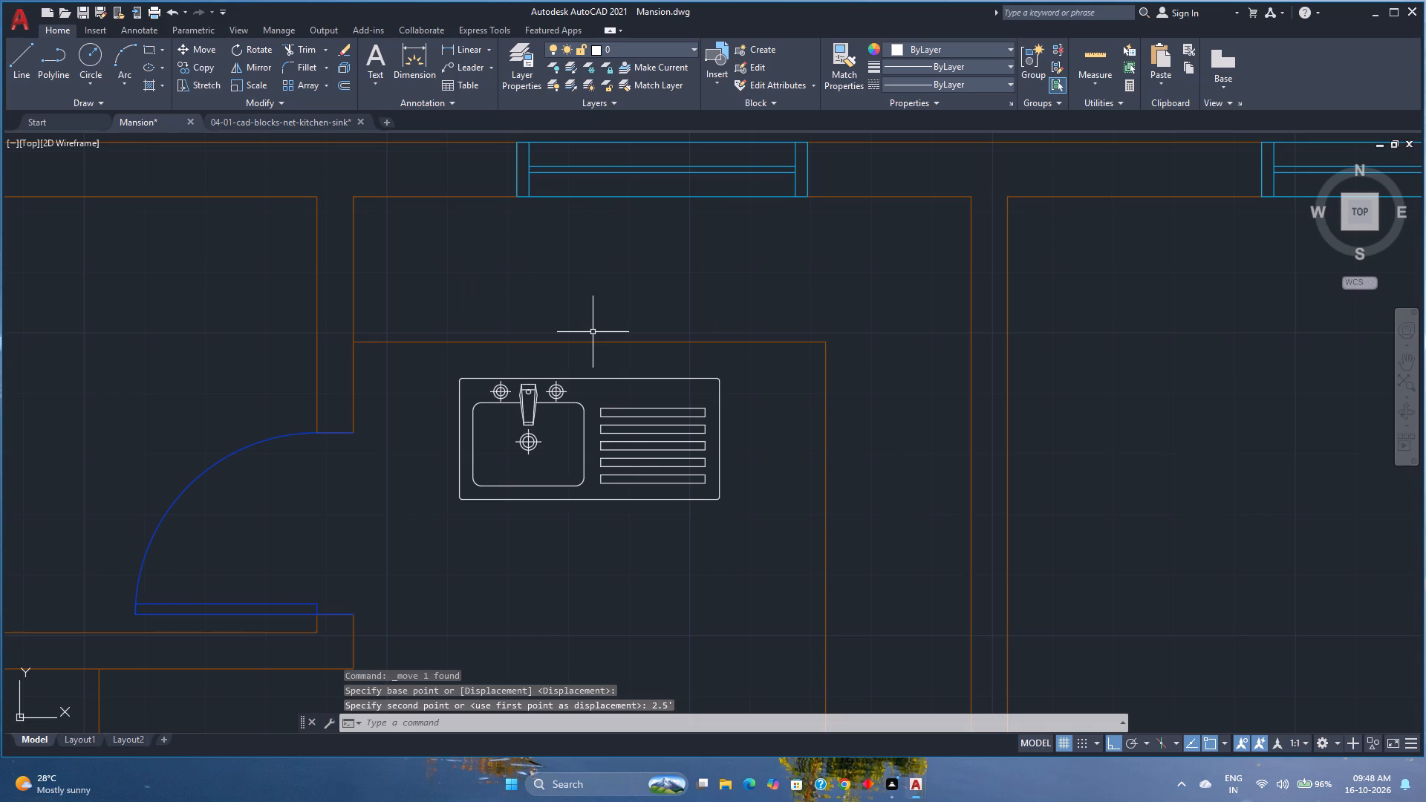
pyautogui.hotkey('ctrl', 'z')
# Copy the sink 2.5" straight down from the window wall.
pyautogui.click(593, 332)
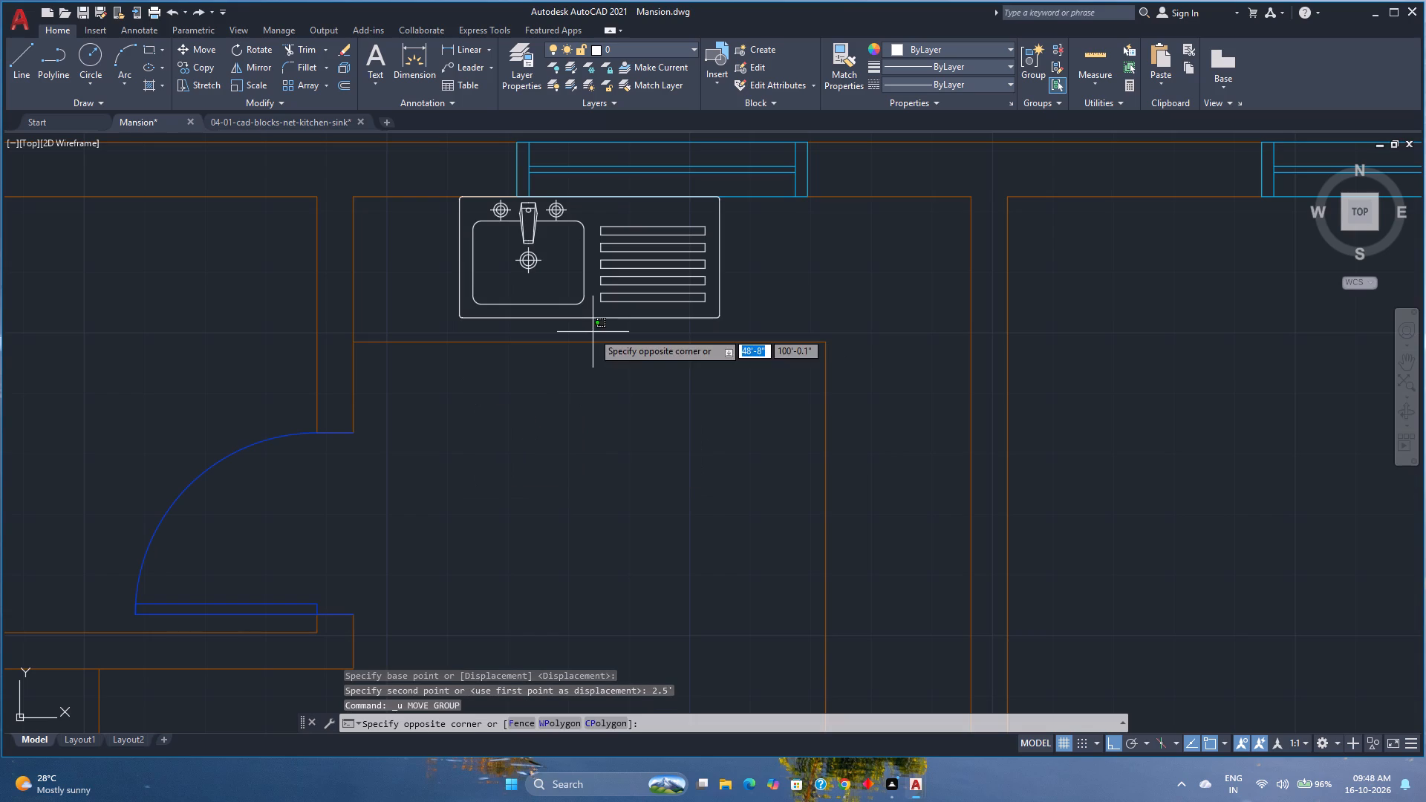
pyautogui.click(548, 296)
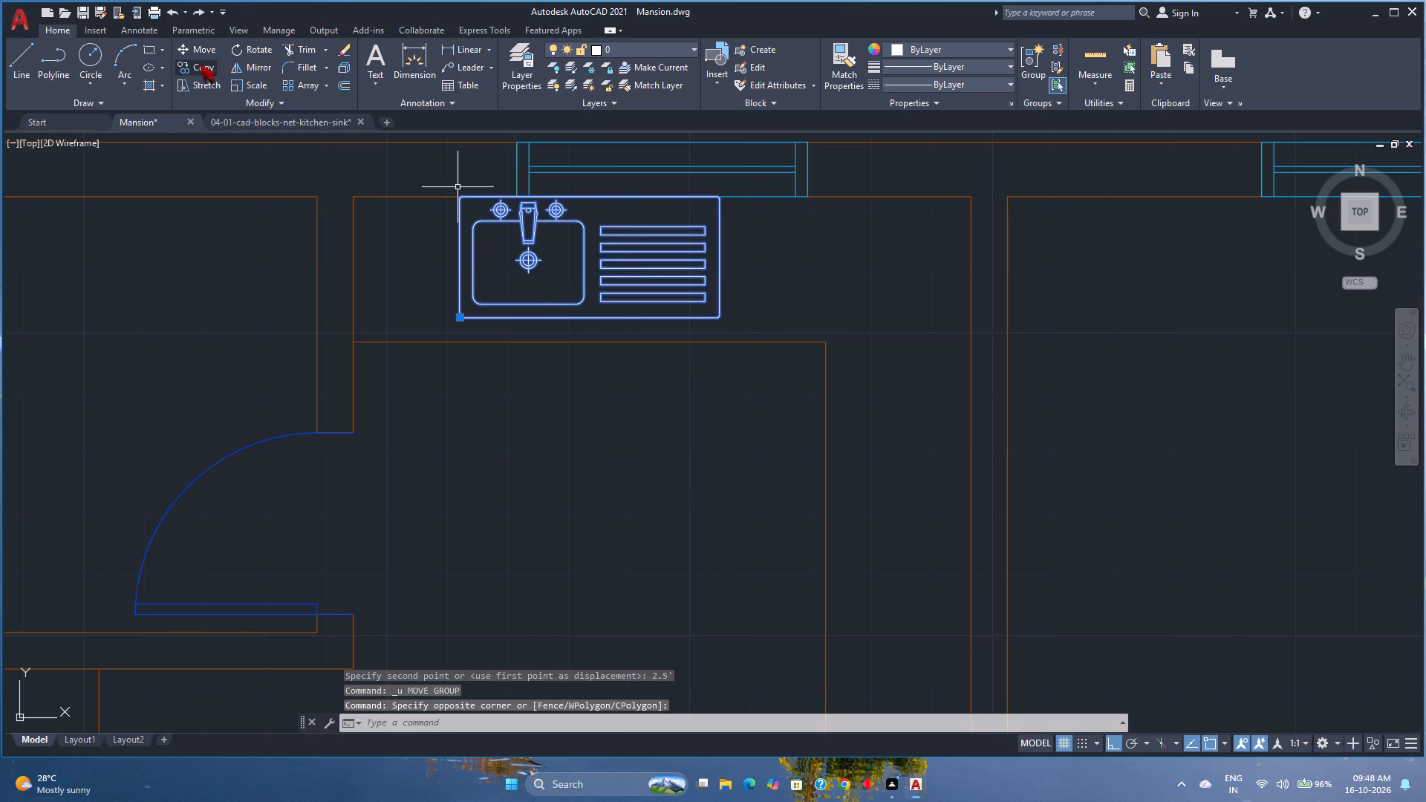
pyautogui.click(200, 64)
pyautogui.click(594, 314)
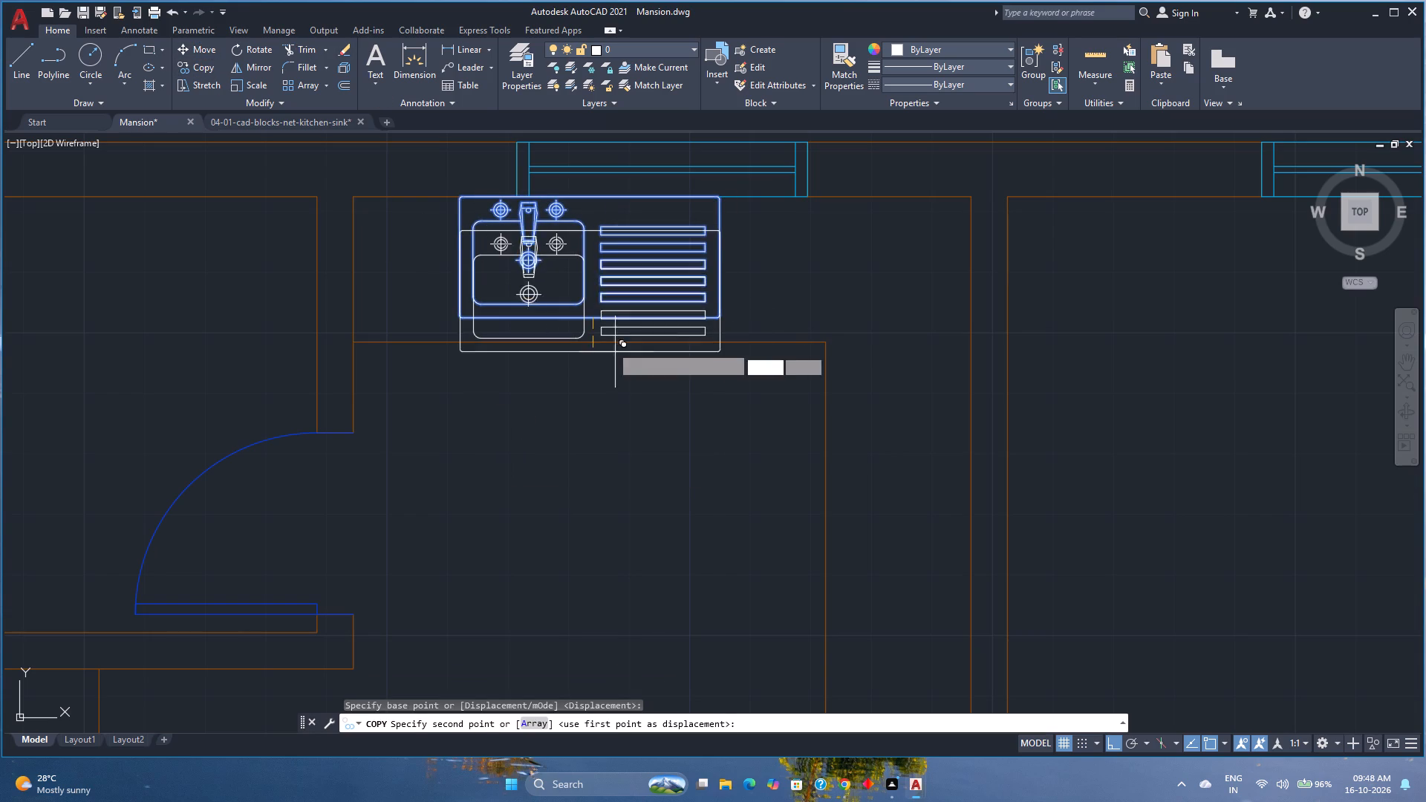
pyautogui.write('2.5"')
pyautogui.press('Return')
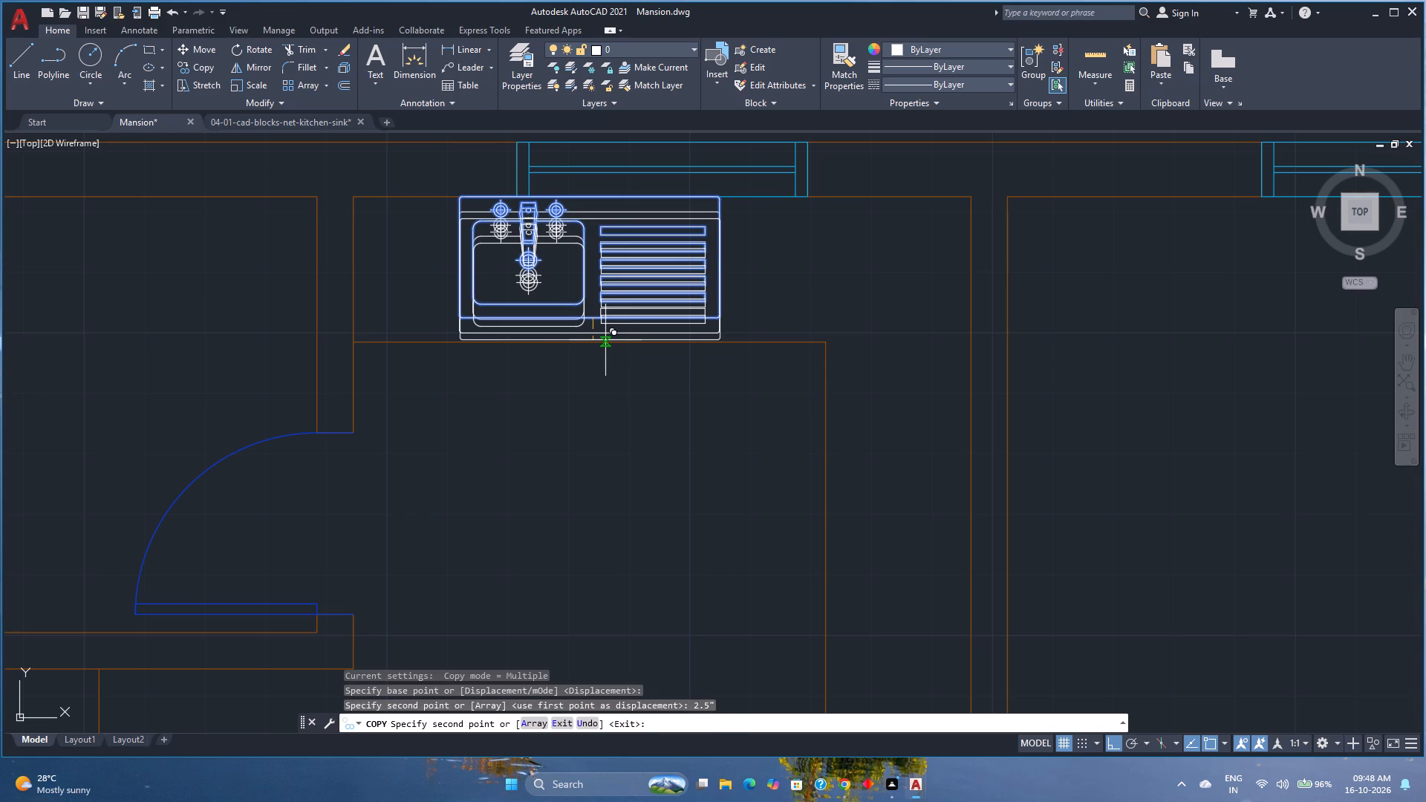
pyautogui.press('Escape')
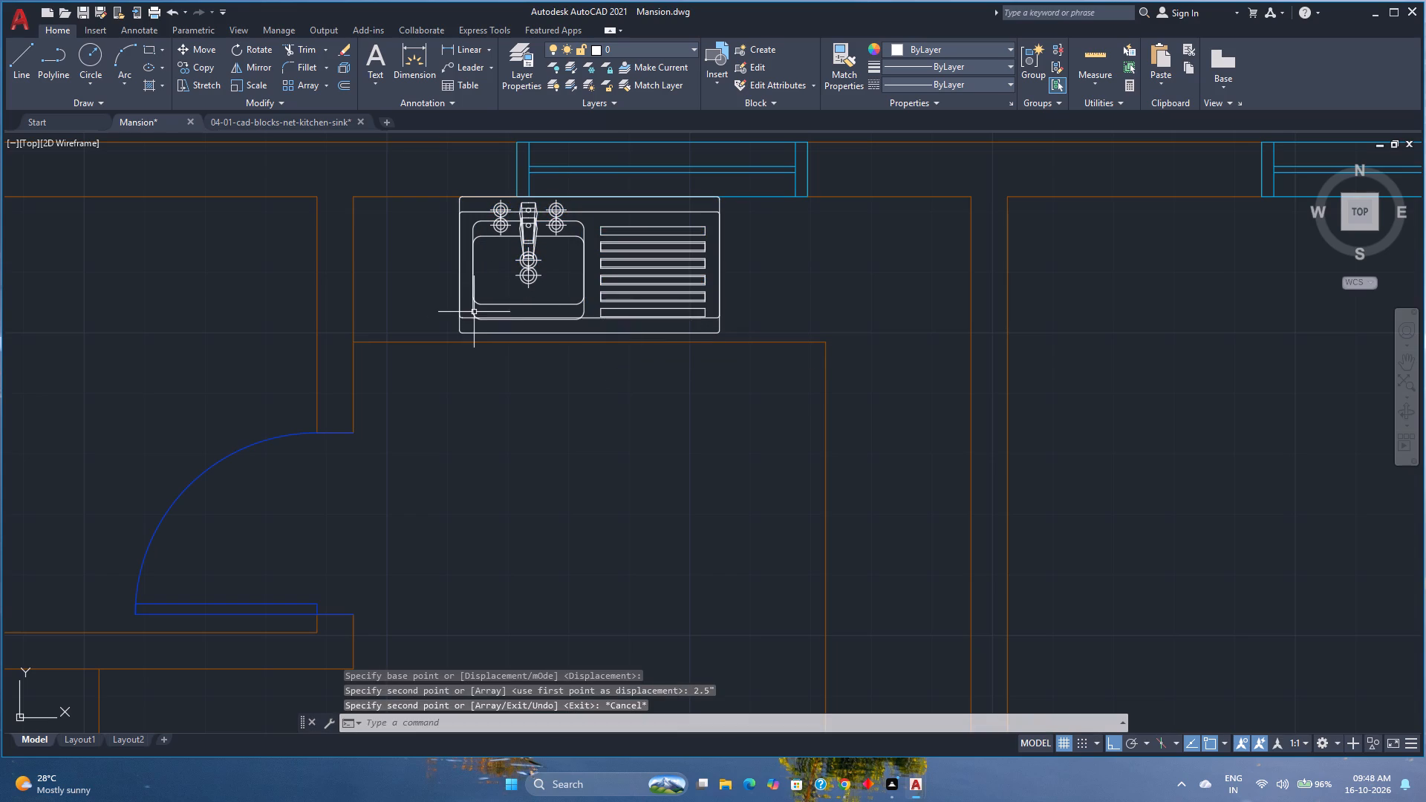
# Delete the original sink that touches the window wall, keeping the offset copy.
pyautogui.click(467, 316)
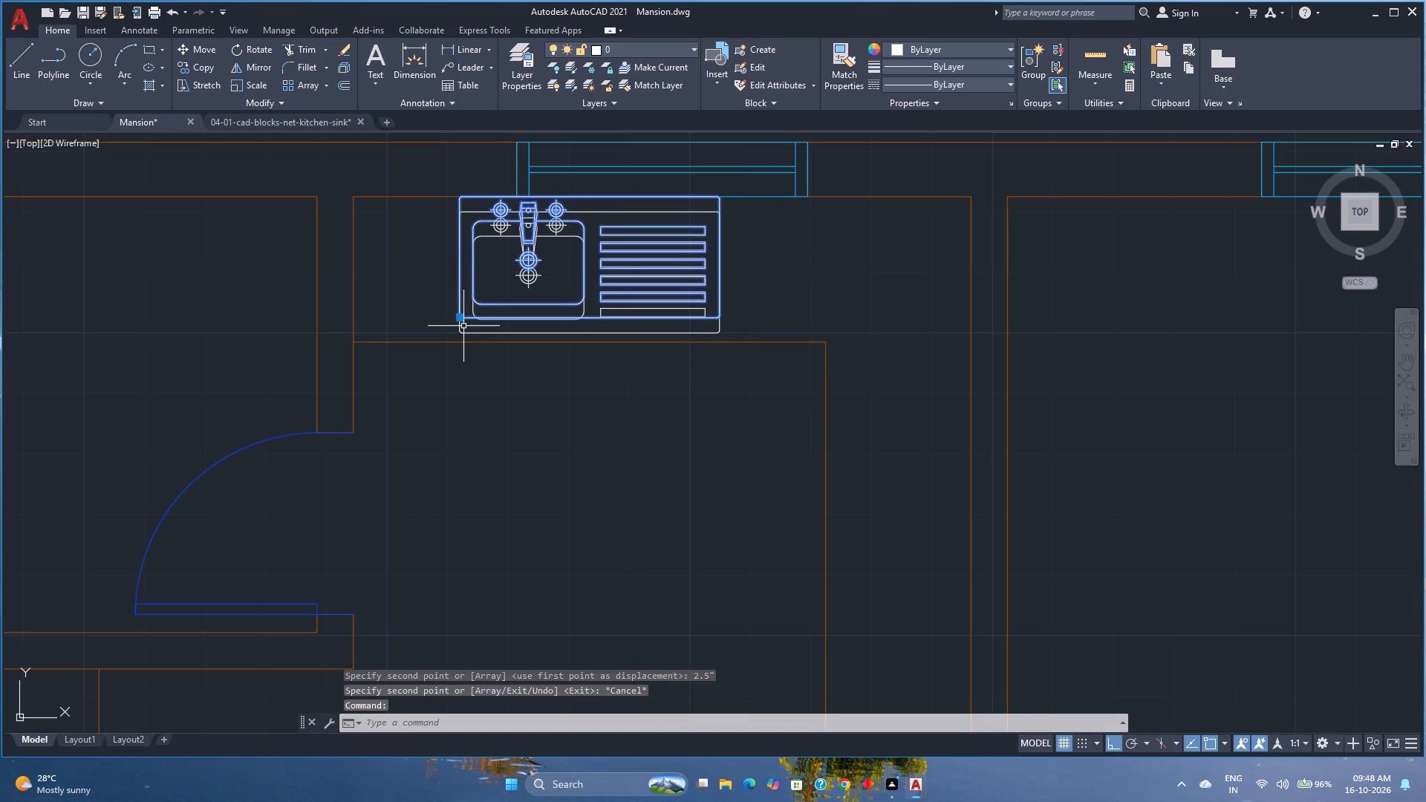
pyautogui.press('Delete')
# Move the remaining sink slightly left along the counter, toward the small room's door.
pyautogui.click(466, 327)
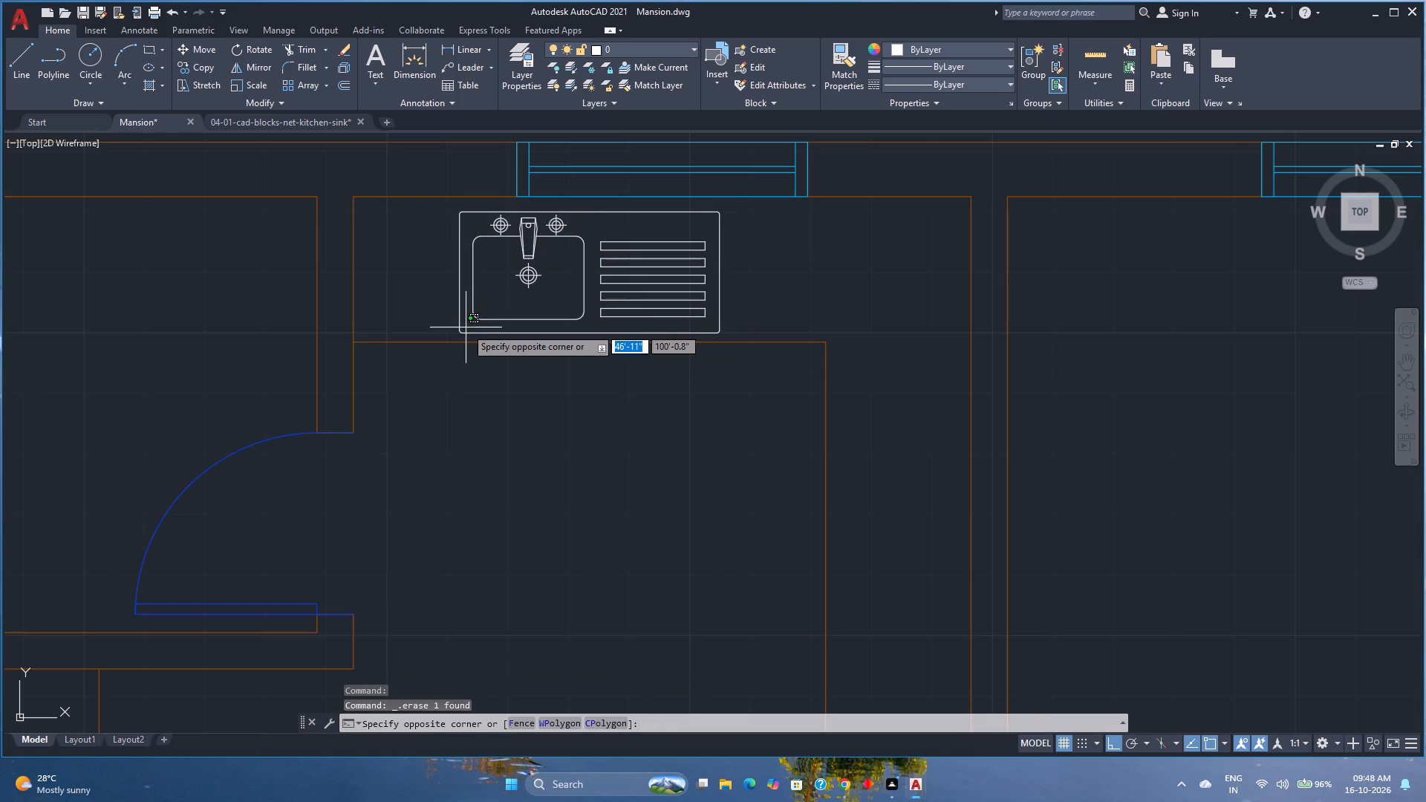
pyautogui.click(431, 311)
pyautogui.click(206, 48)
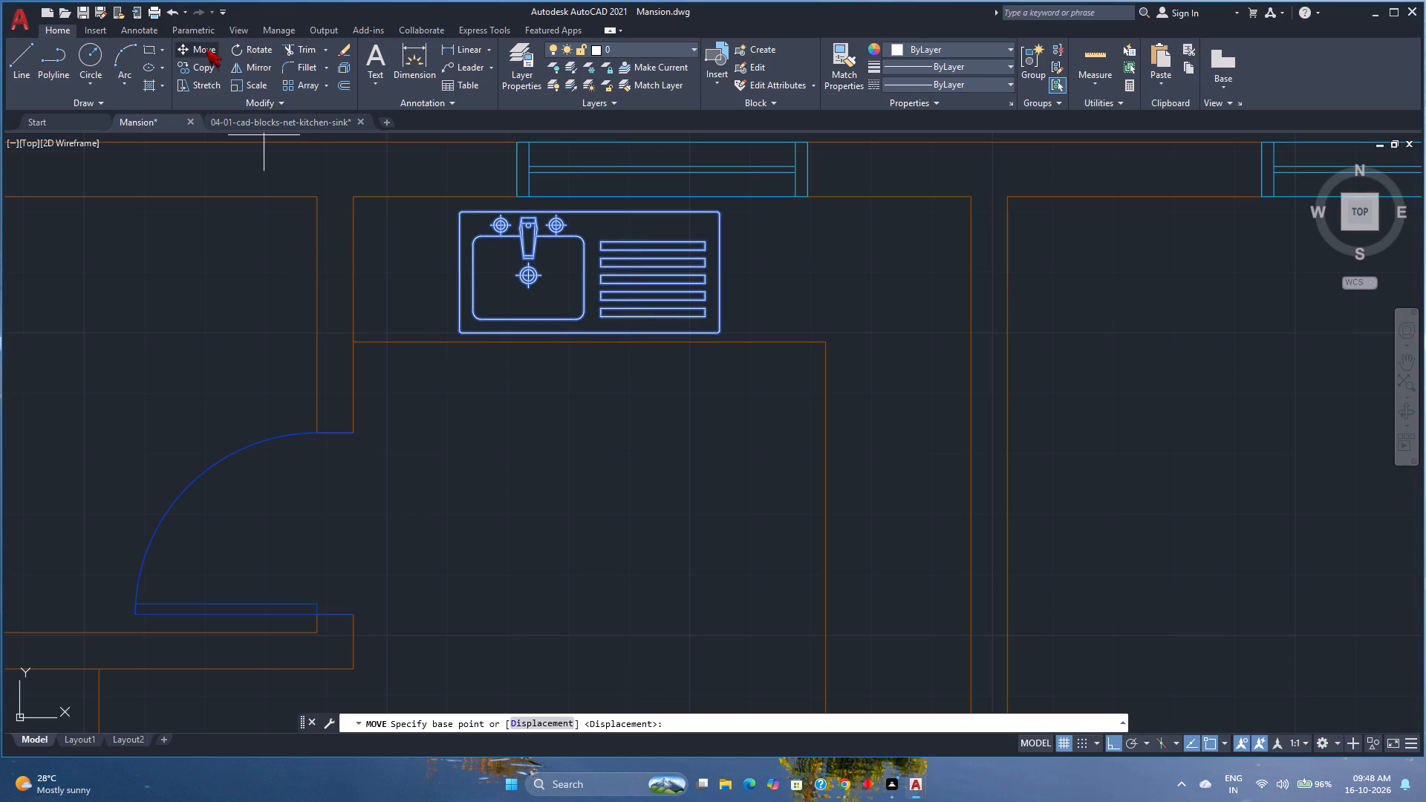
pyautogui.click(458, 270)
pyautogui.click(437, 270)
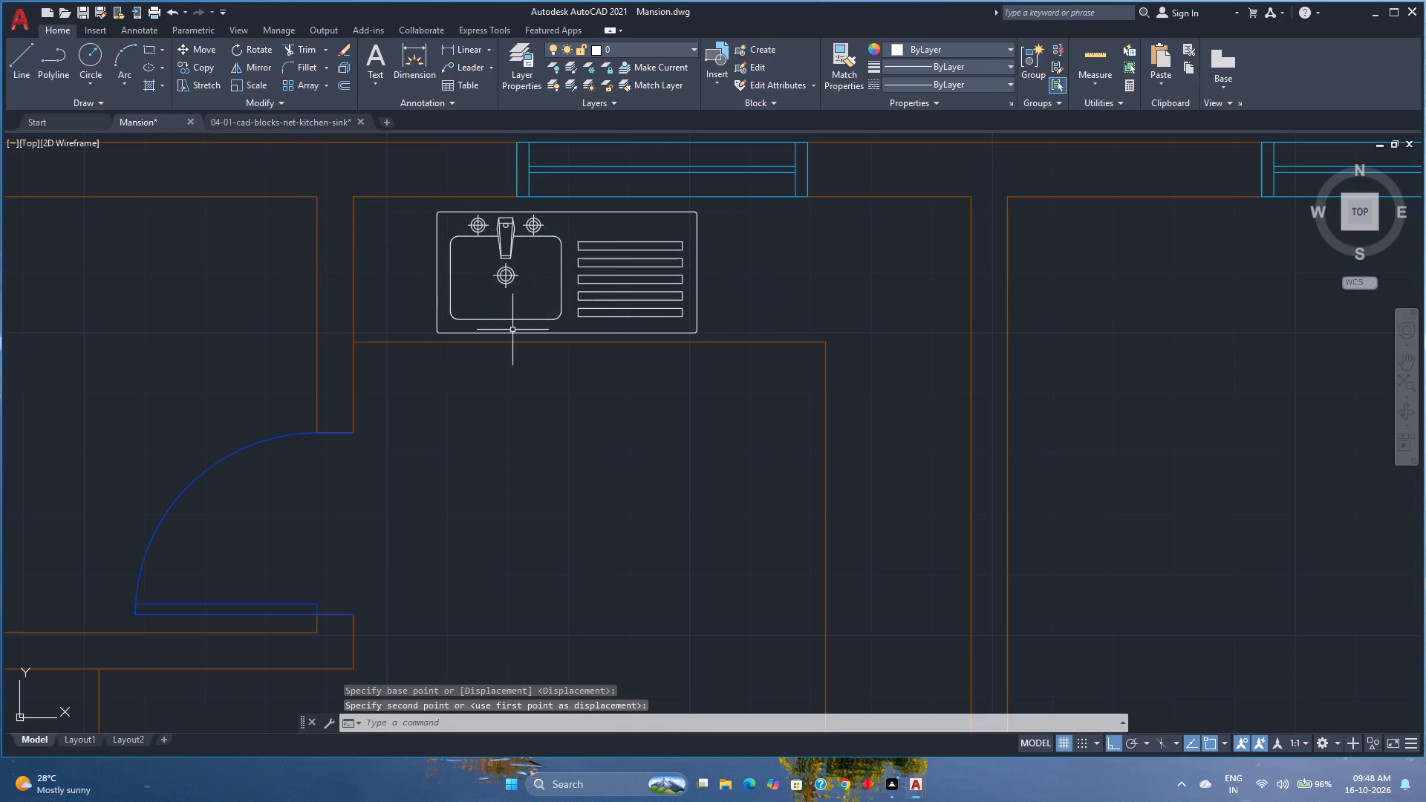
# Save the Mansion drawing.
pyautogui.scroll(-2, 530, 335)
pyautogui.moveTo(559, 404); pyautogui.dragTo(515, 368, button='middle')
pyautogui.scroll(-1, 512, 374)
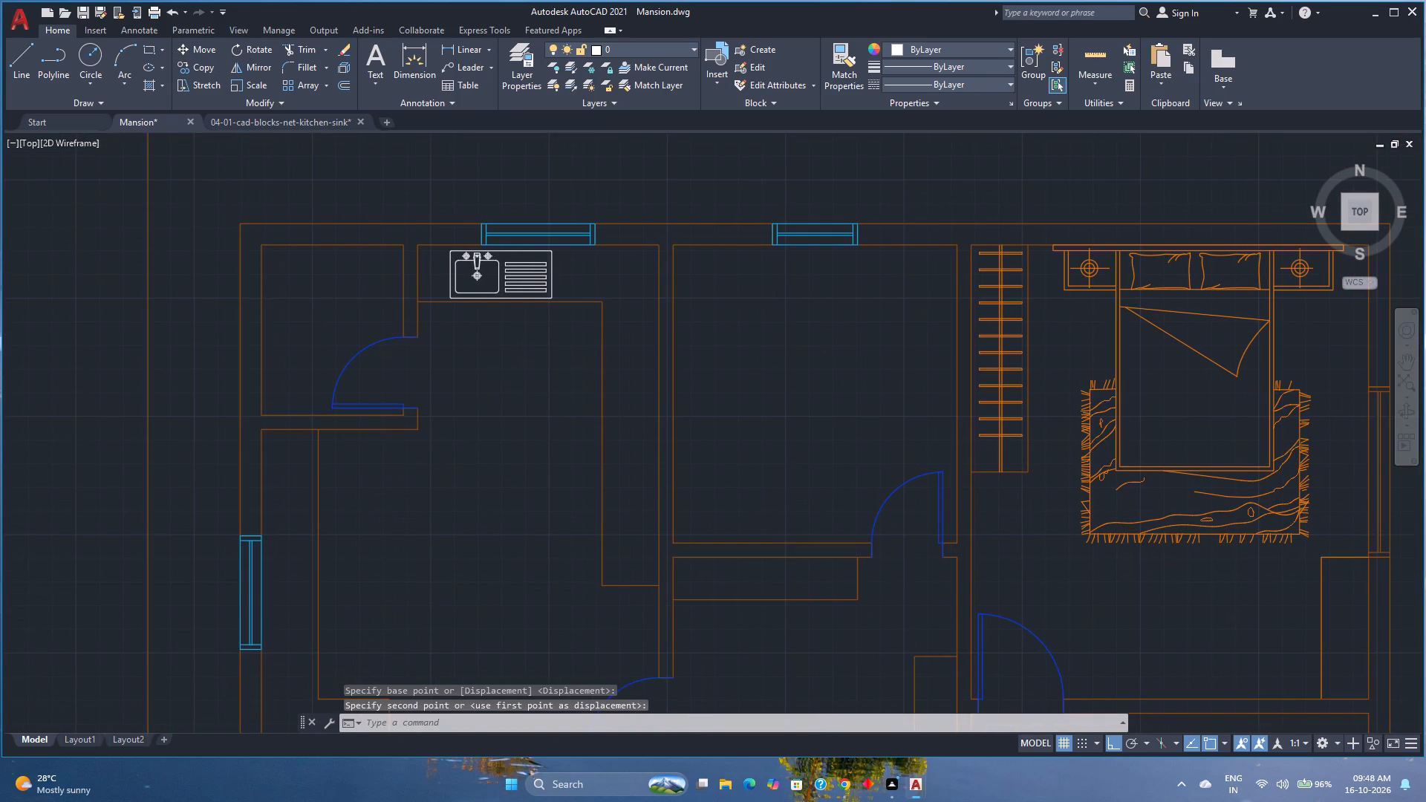
pyautogui.hotkey('ctrl', 's')
pyautogui.moveTo(497, 412); pyautogui.dragTo(477, 358, button='middle')
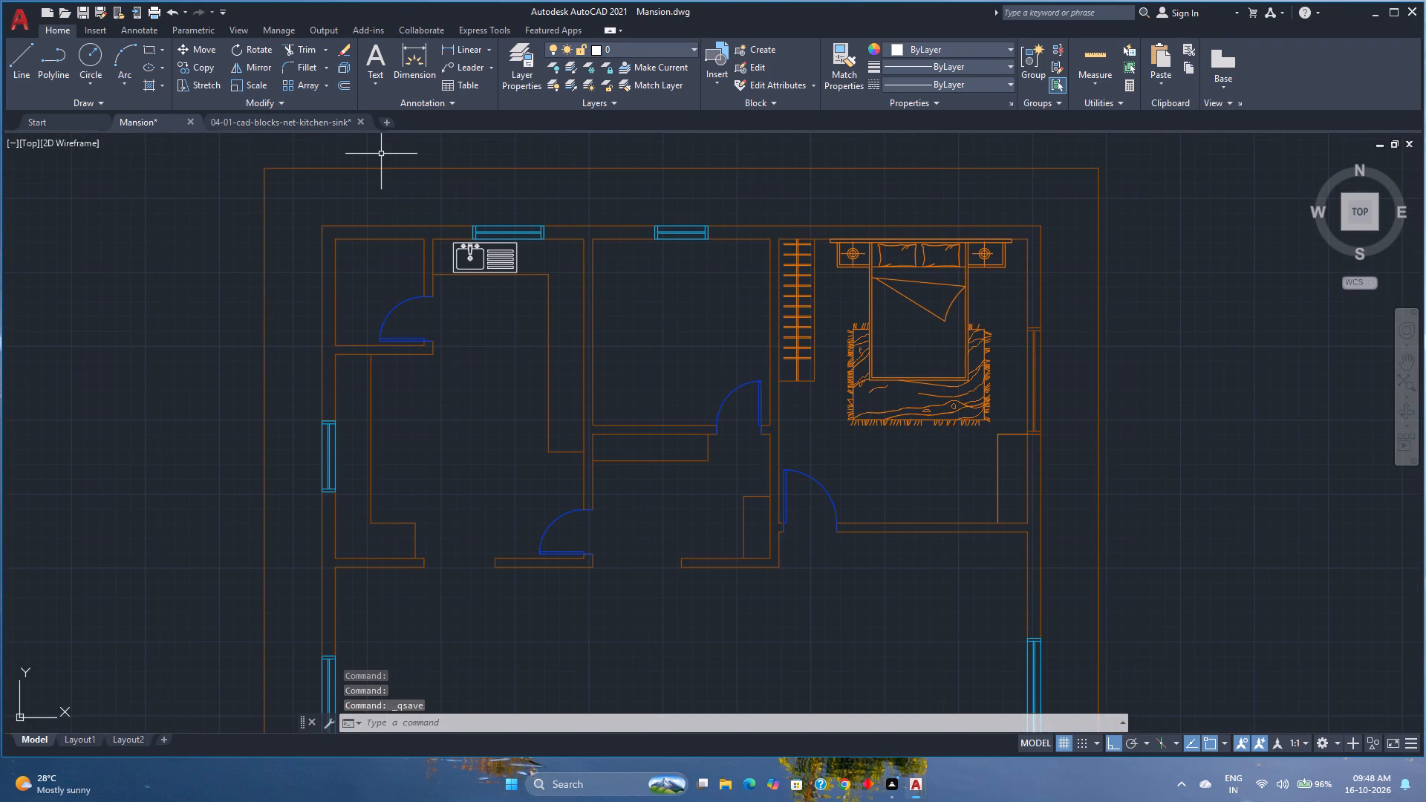
# Look through the kitchen sink block library and the recent documents for a kitchen appliance block drawing.
pyautogui.click(320, 122)
pyautogui.scroll(-1, 561, 379)
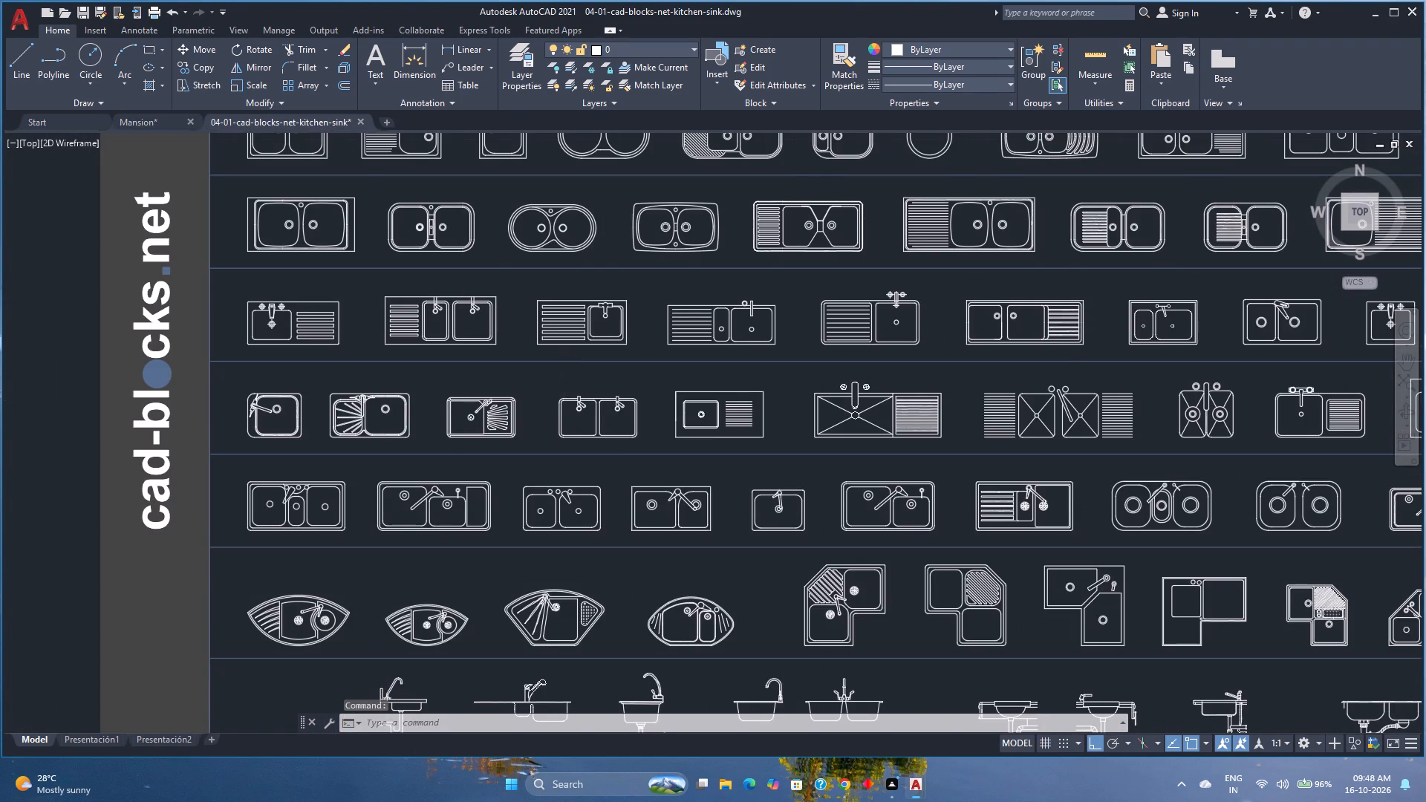
pyautogui.moveTo(561, 379); pyautogui.dragTo(472, 429, button='middle')
pyautogui.click(68, 124)
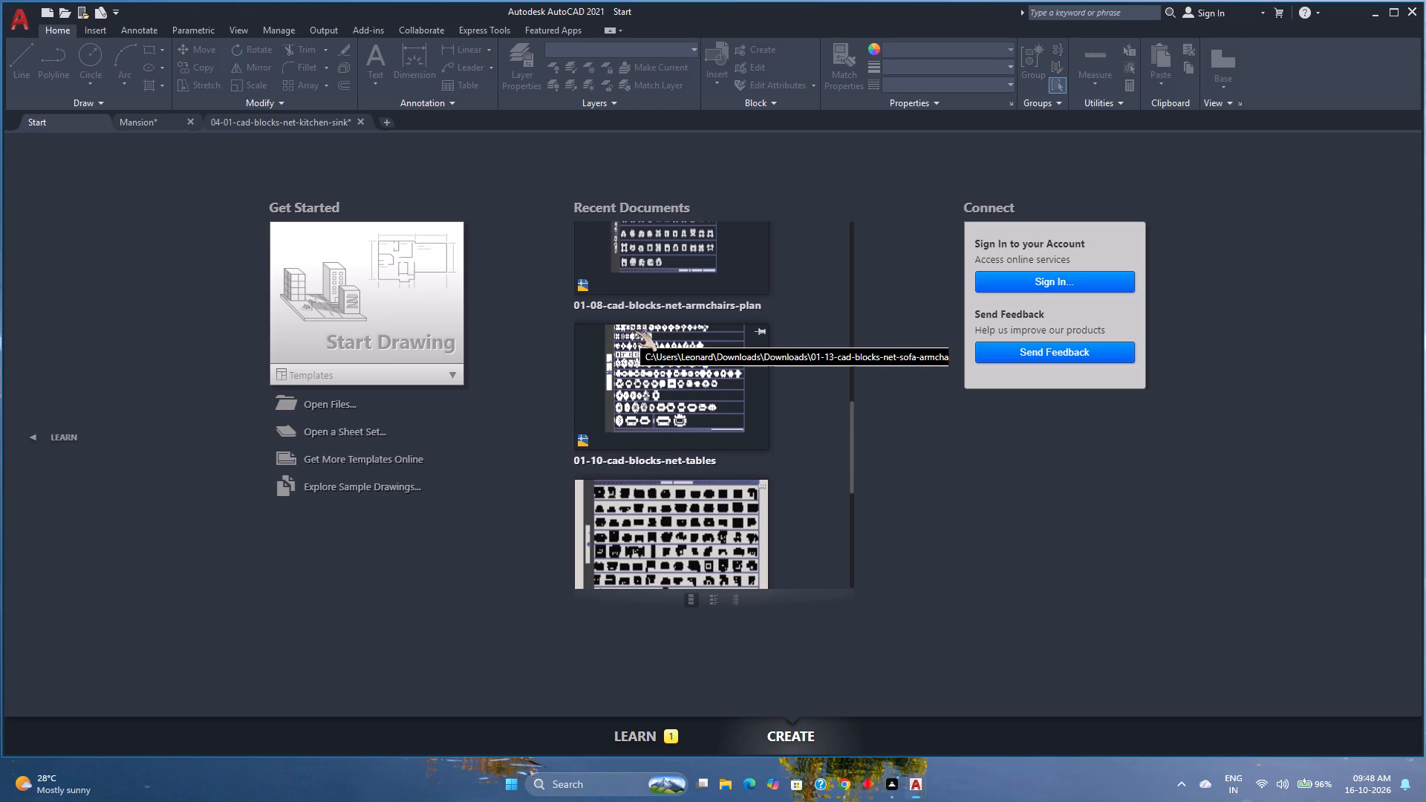
pyautogui.scroll(-3, 634, 330)
pyautogui.scroll(-10, 665, 449)
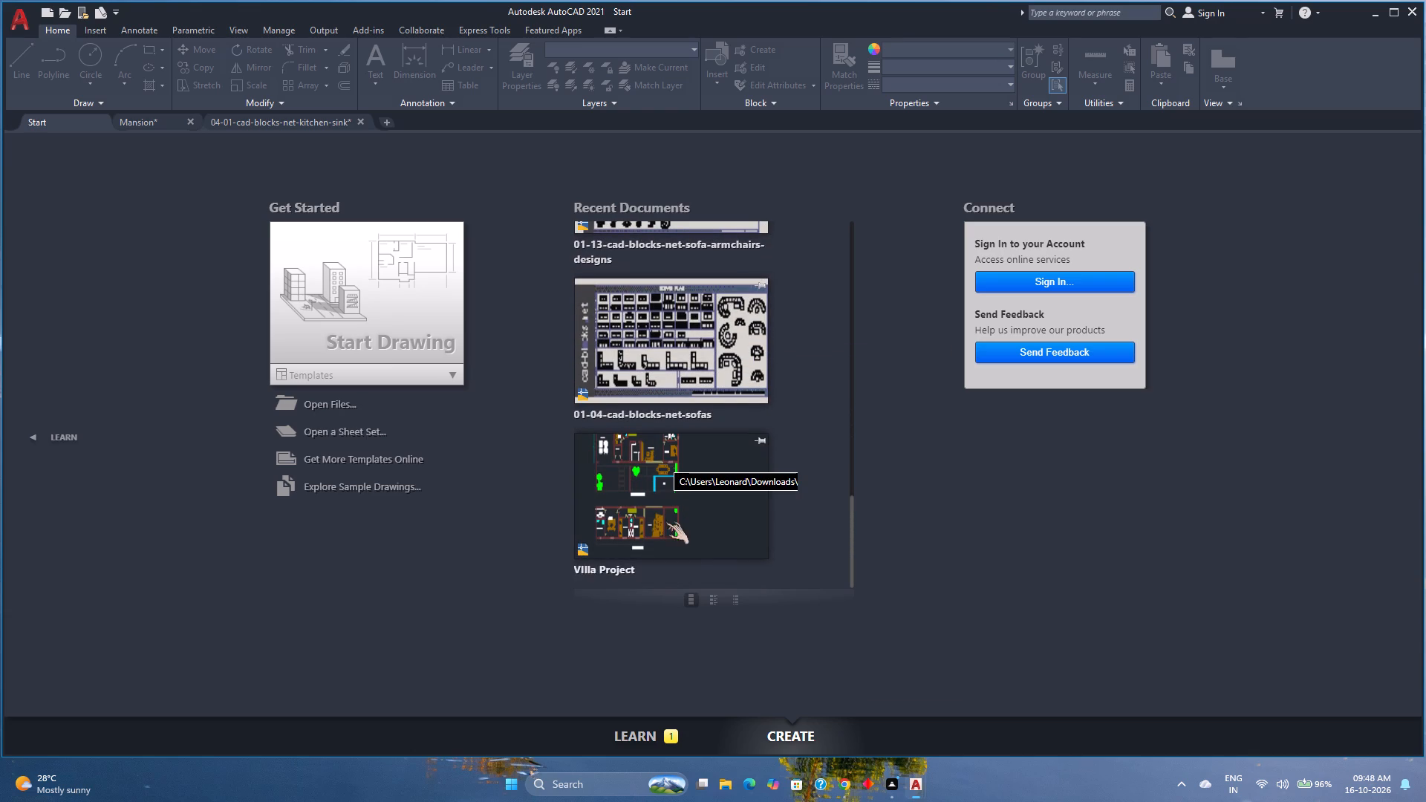
pyautogui.click(743, 601)
pyautogui.click(733, 604)
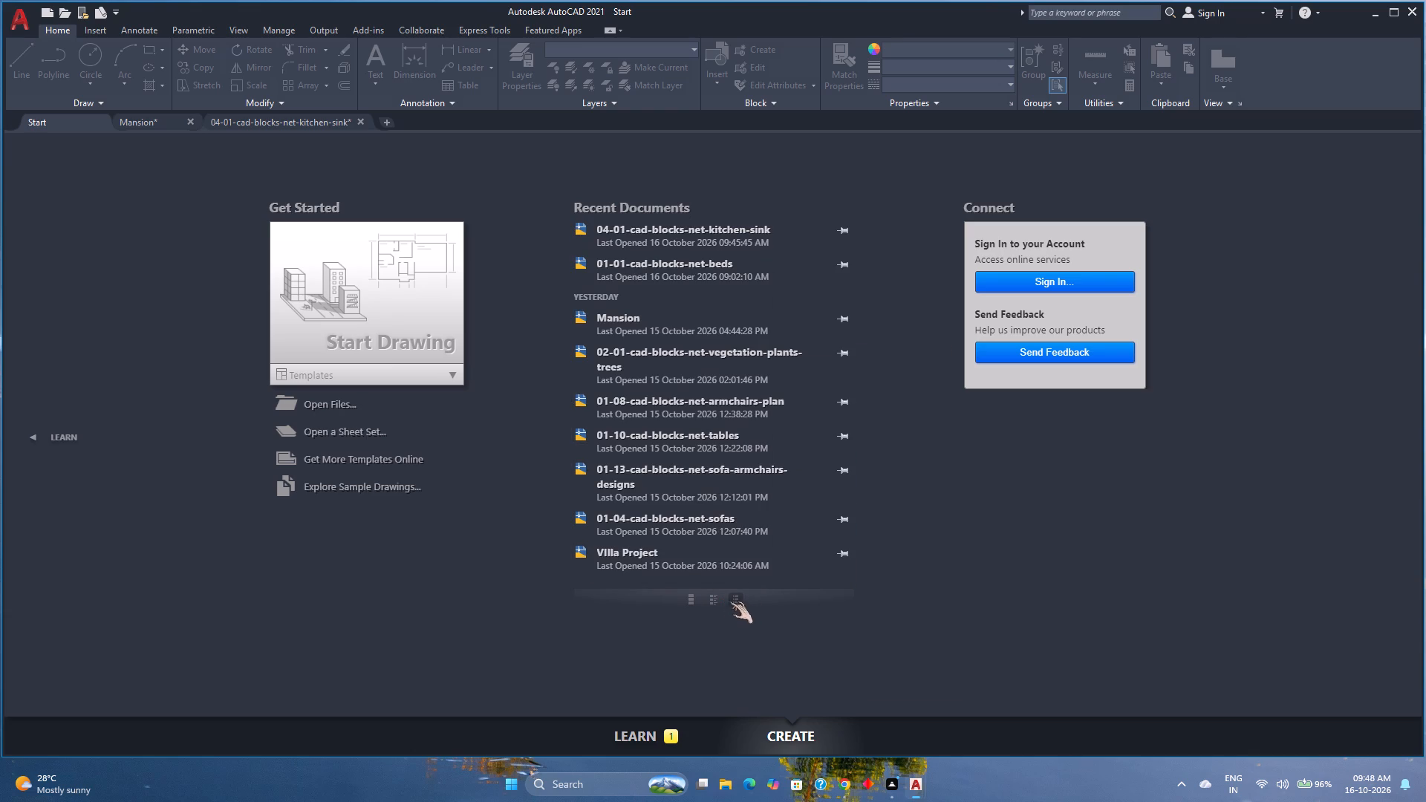
pyautogui.scroll(-6, 700, 435)
pyautogui.click(708, 606)
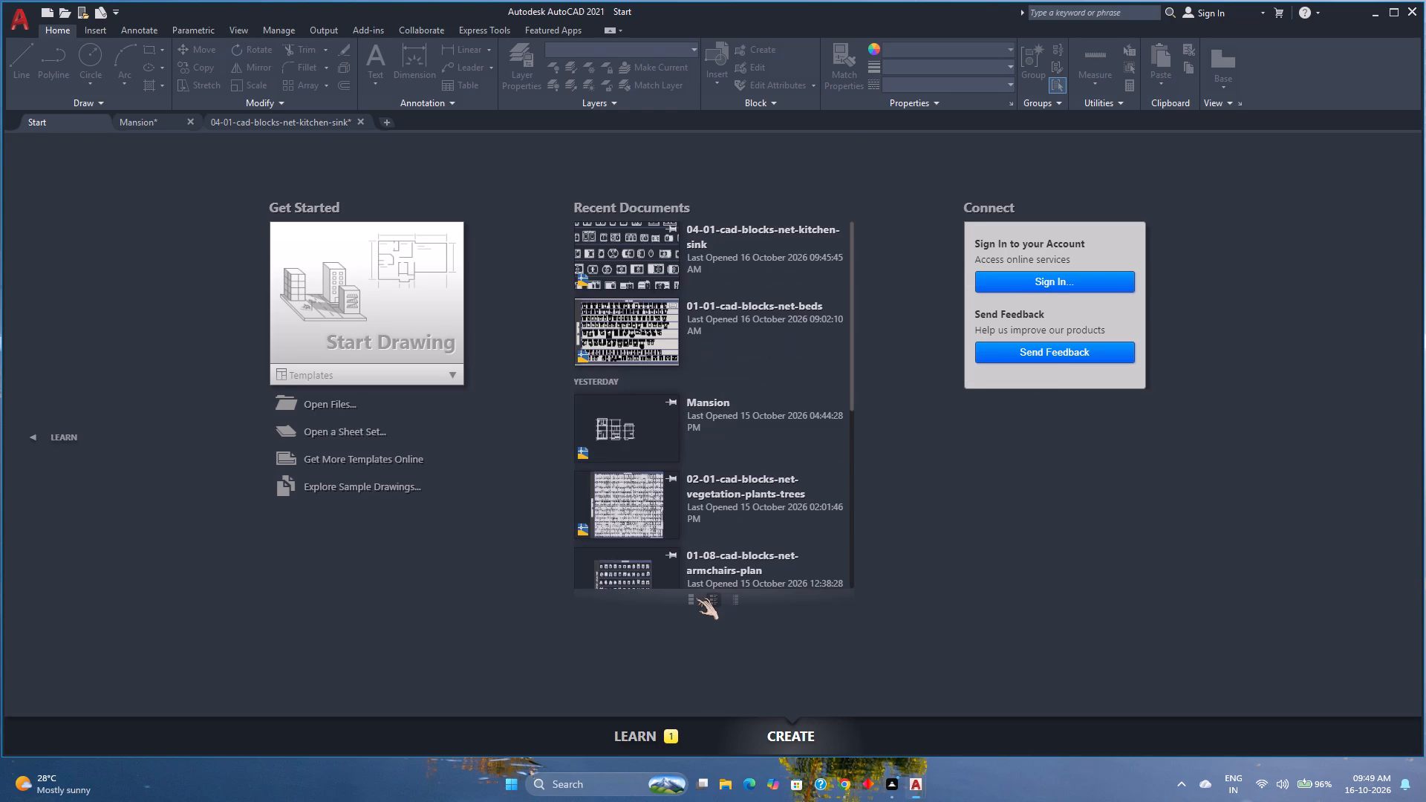
pyautogui.scroll(6, 700, 487)
pyautogui.scroll(-1, 671, 552)
pyautogui.scroll(1, 671, 552)
pyautogui.scroll(-3, 671, 552)
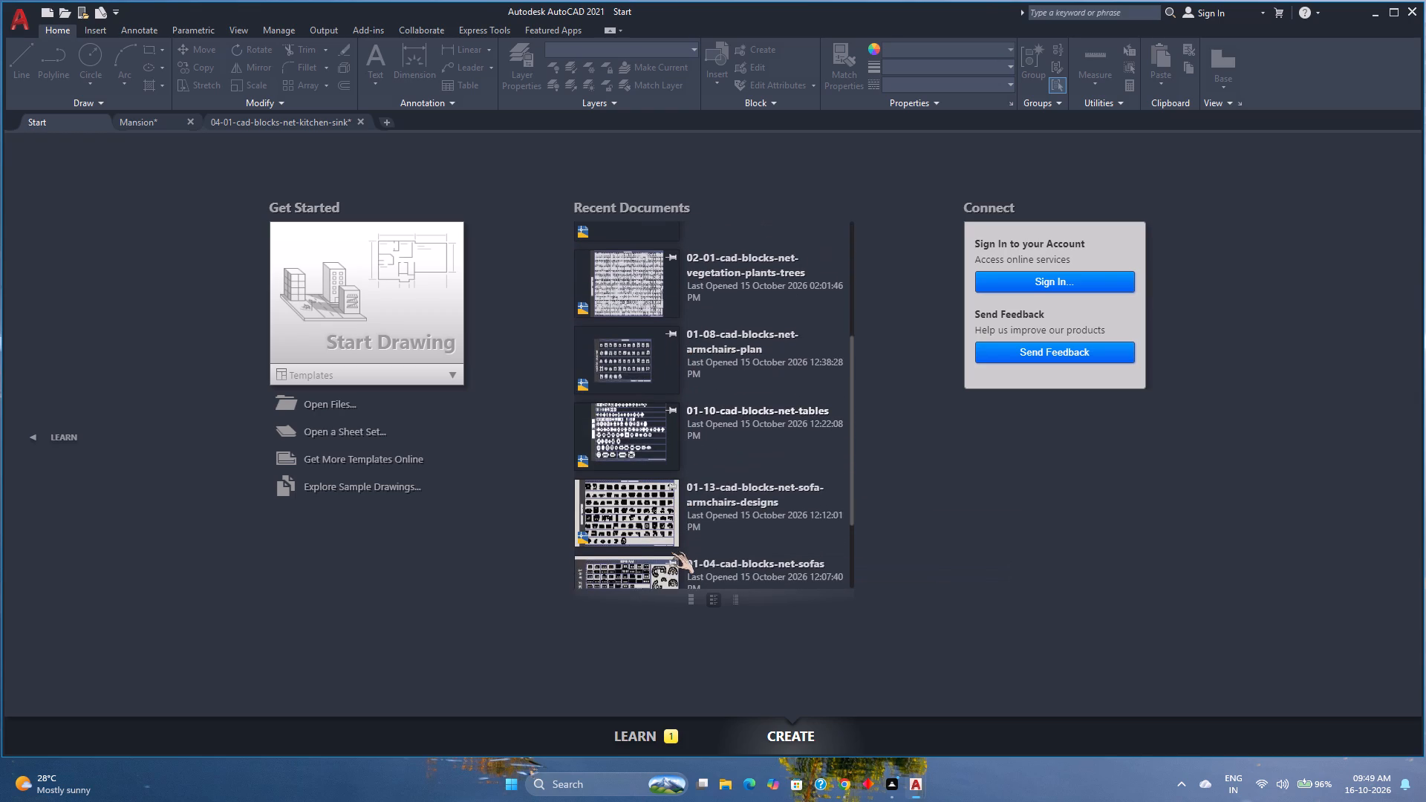
pyautogui.scroll(-1, 672, 548)
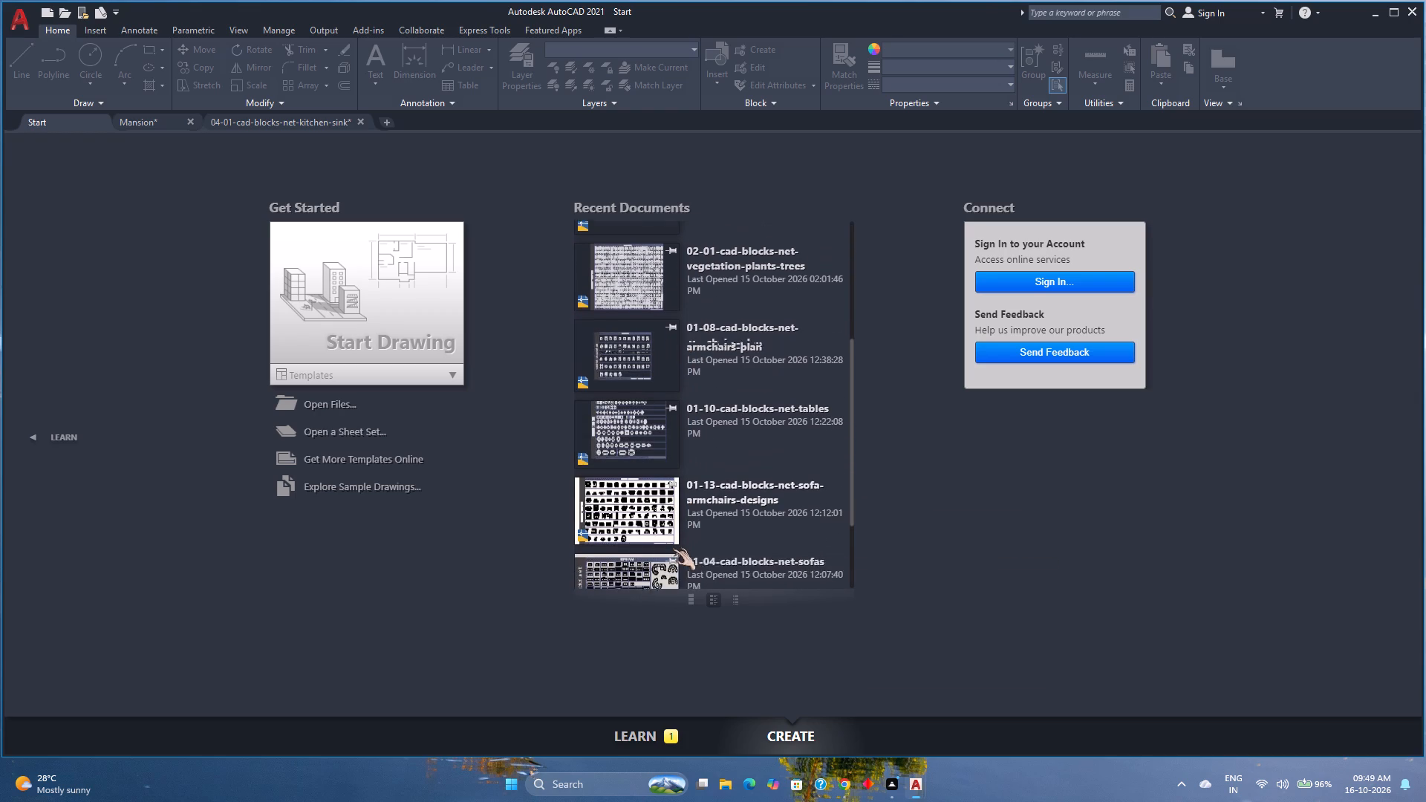
pyautogui.scroll(-3, 672, 548)
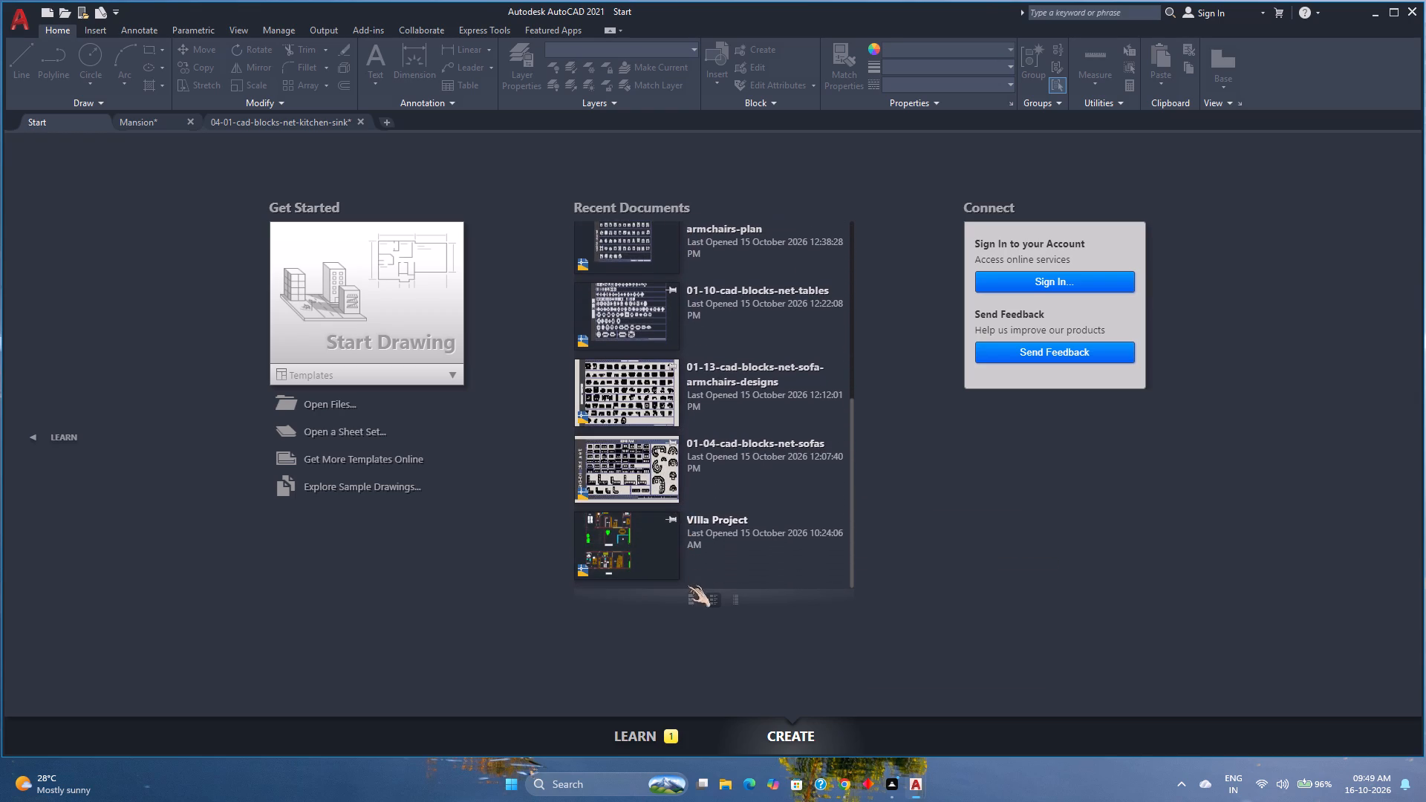
pyautogui.click(688, 596)
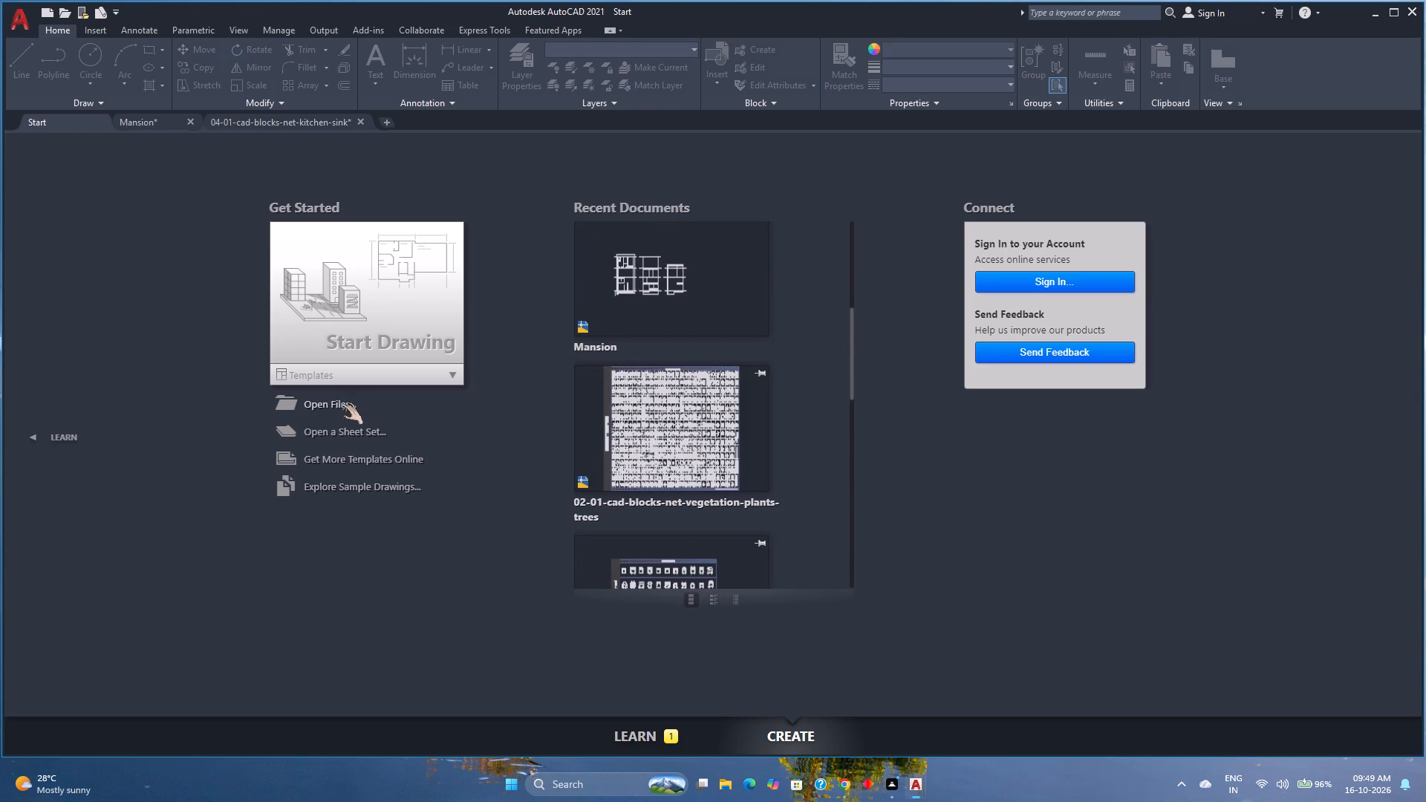
# Open the 04-02-cad-blocks-net-kitchen-appliances drawing from the Downloads subfolder inside Downloads.
pyautogui.click(328, 408)
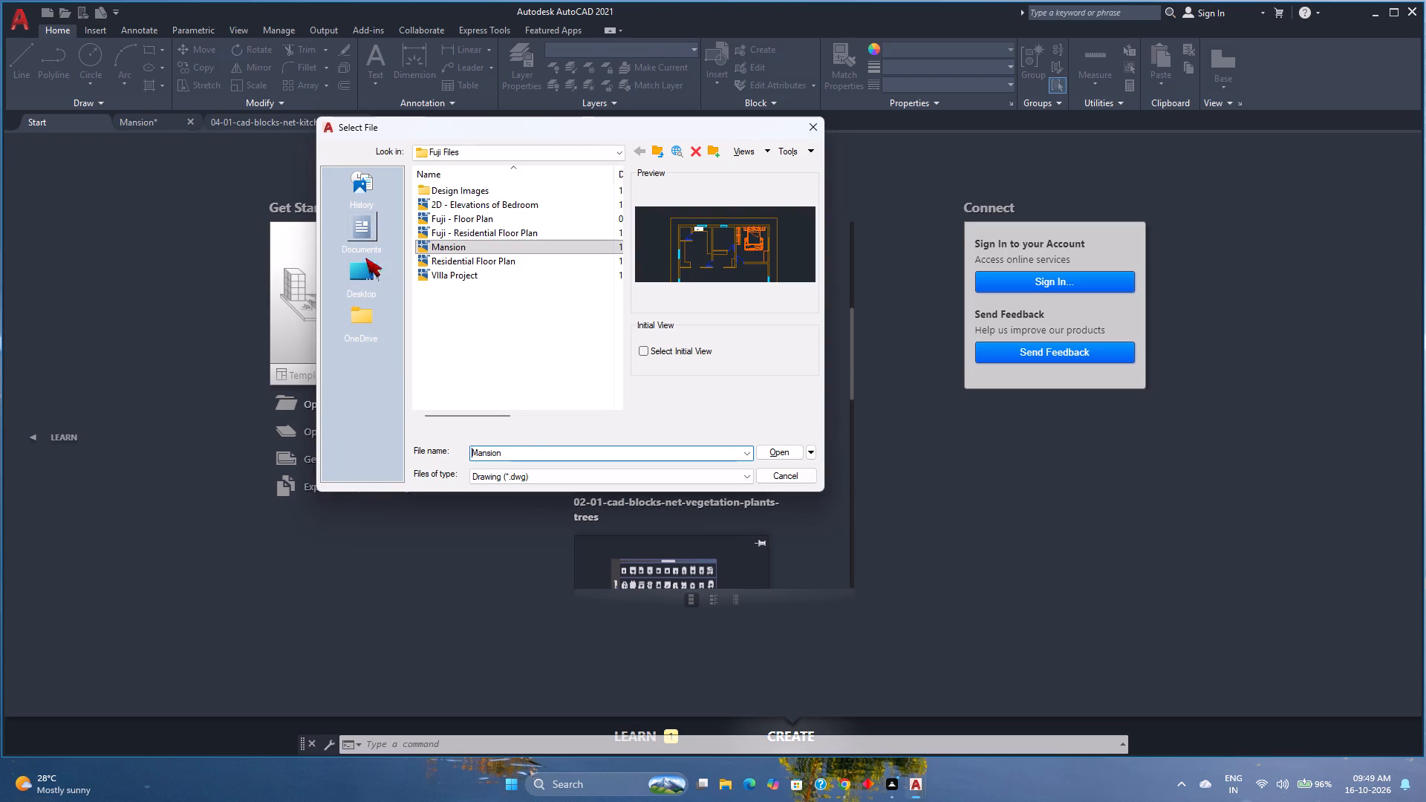
pyautogui.click(510, 151)
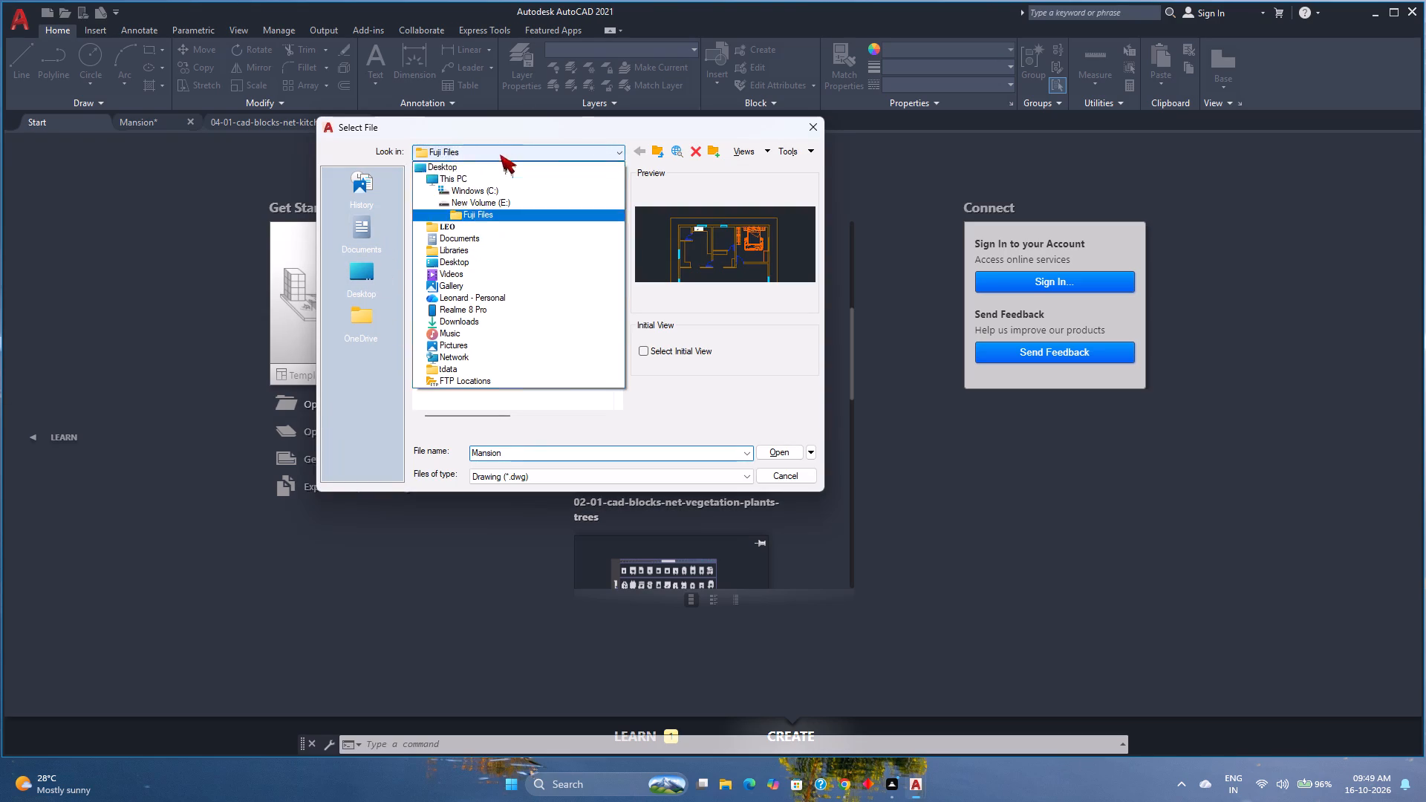
pyautogui.click(464, 319)
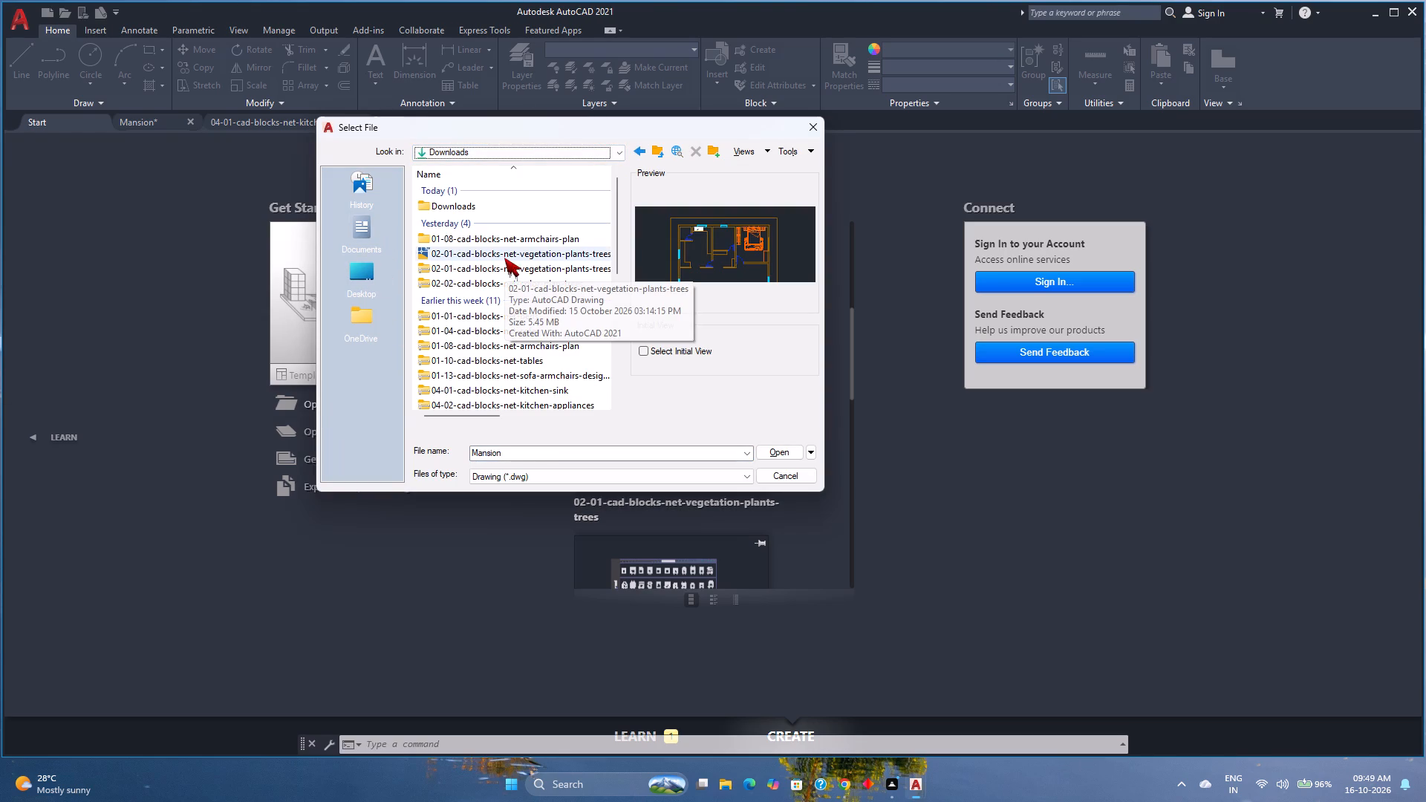
pyautogui.scroll(-7, 502, 258)
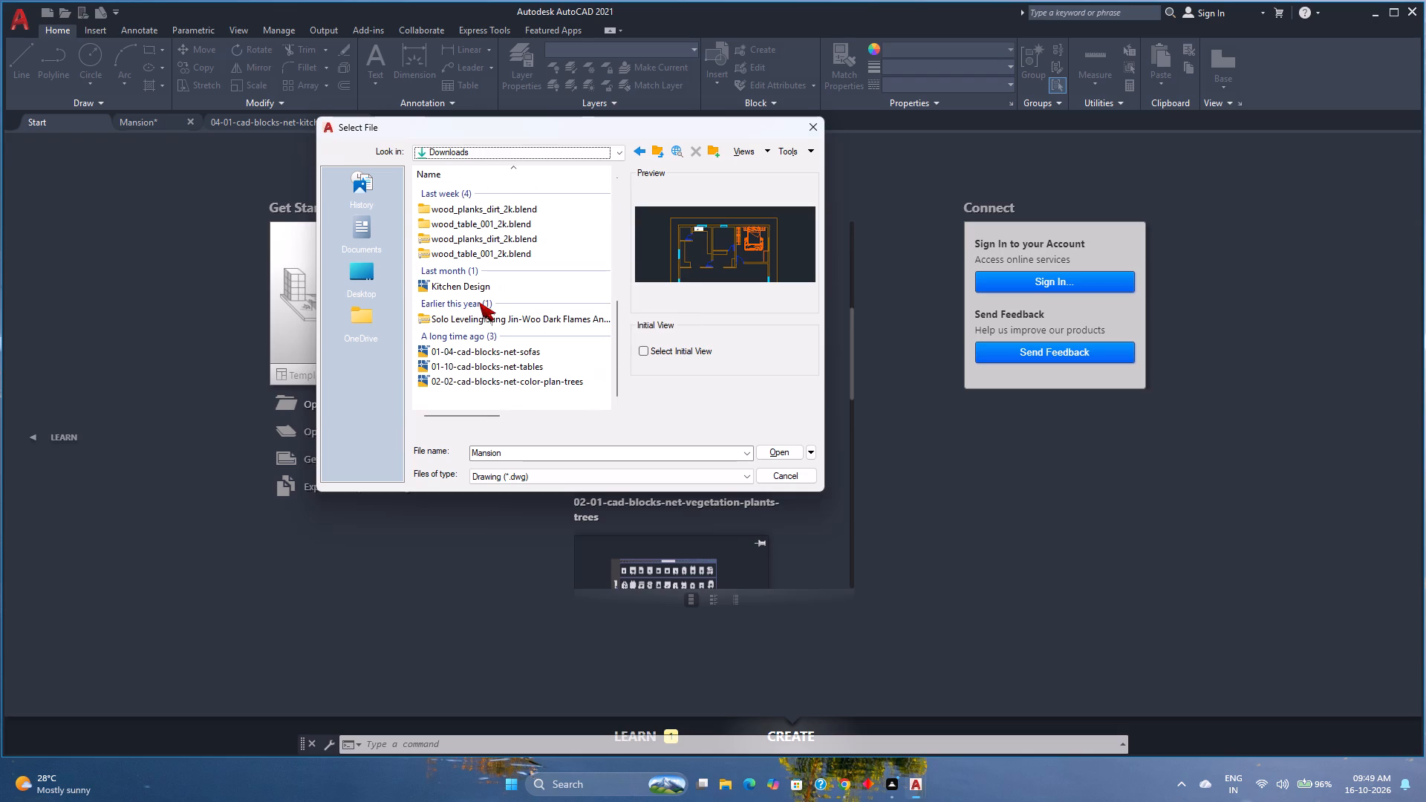
pyautogui.scroll(-1, 479, 302)
pyautogui.scroll(8, 492, 275)
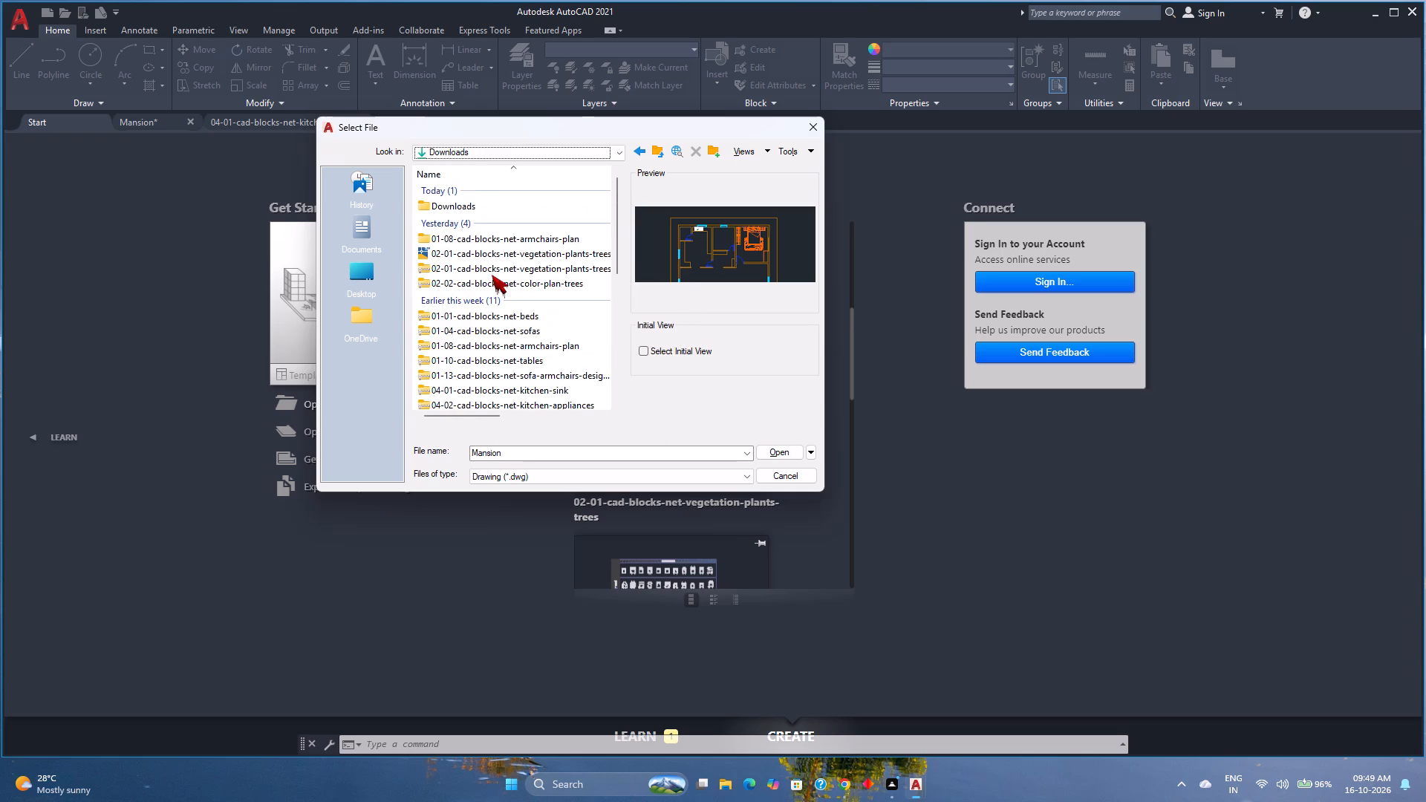
pyautogui.doubleClick(460, 206)
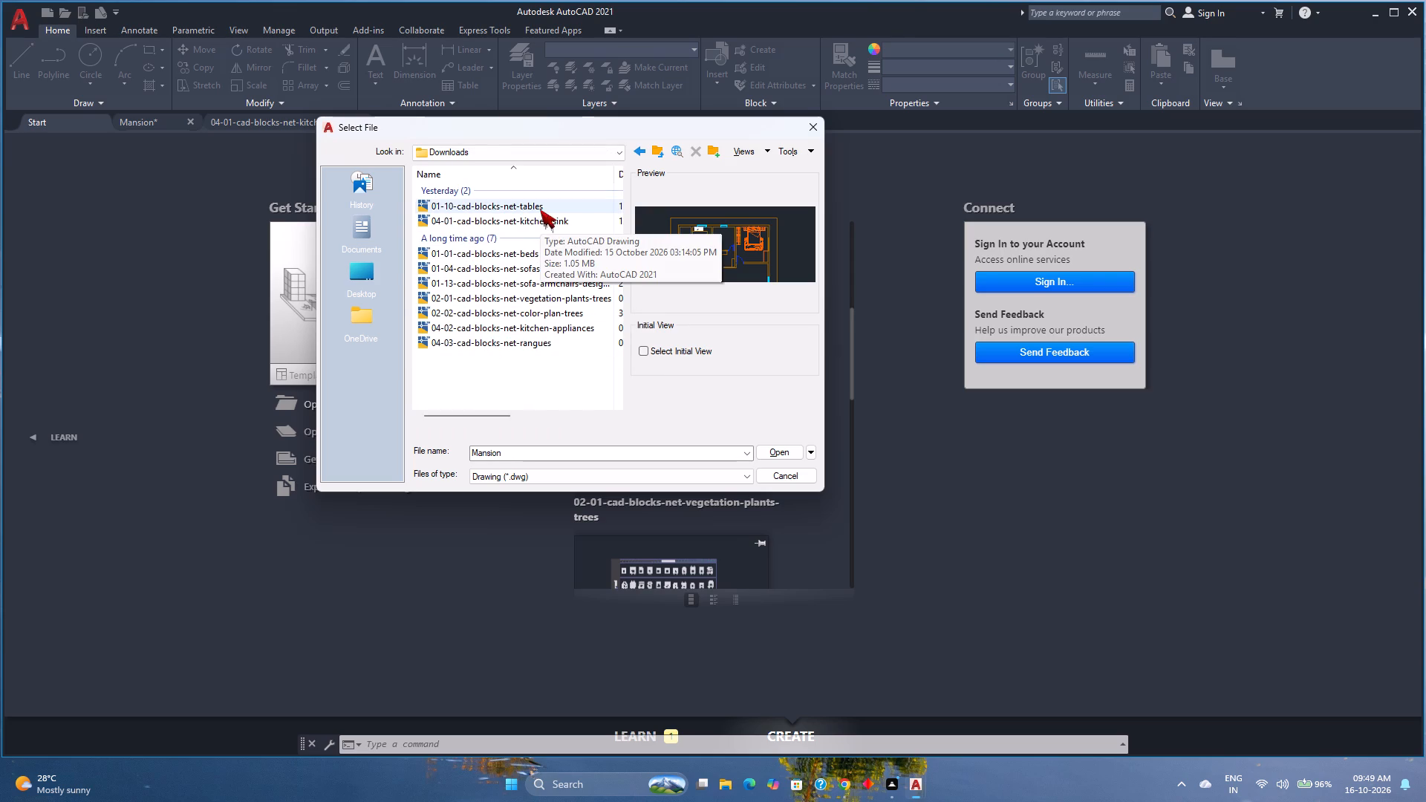
pyautogui.doubleClick(558, 325)
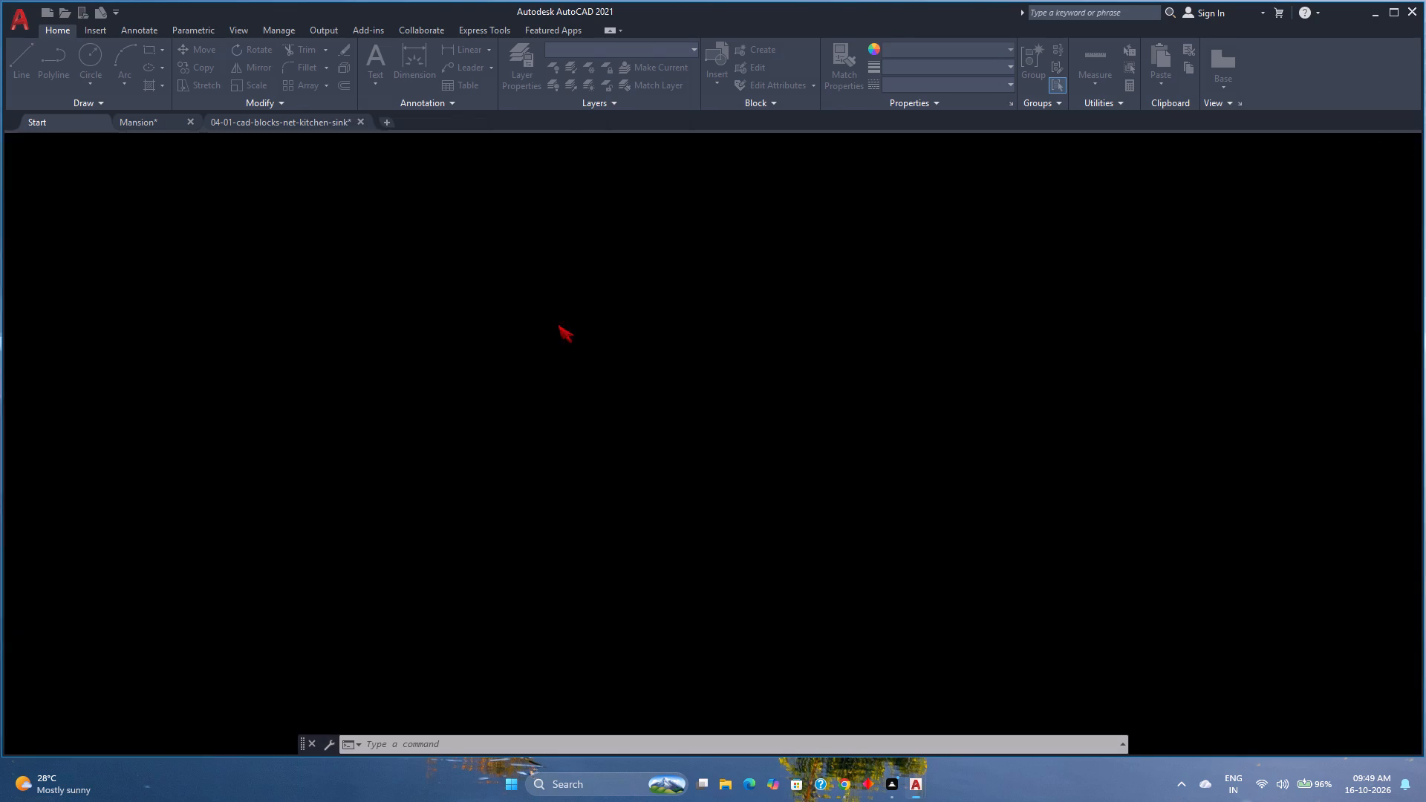
# Copy the small refrigerator plan block, third from the end of the top row, into the Mansion drawing, in empty space above the floor plans.
pyautogui.scroll(-1, 419, 348)
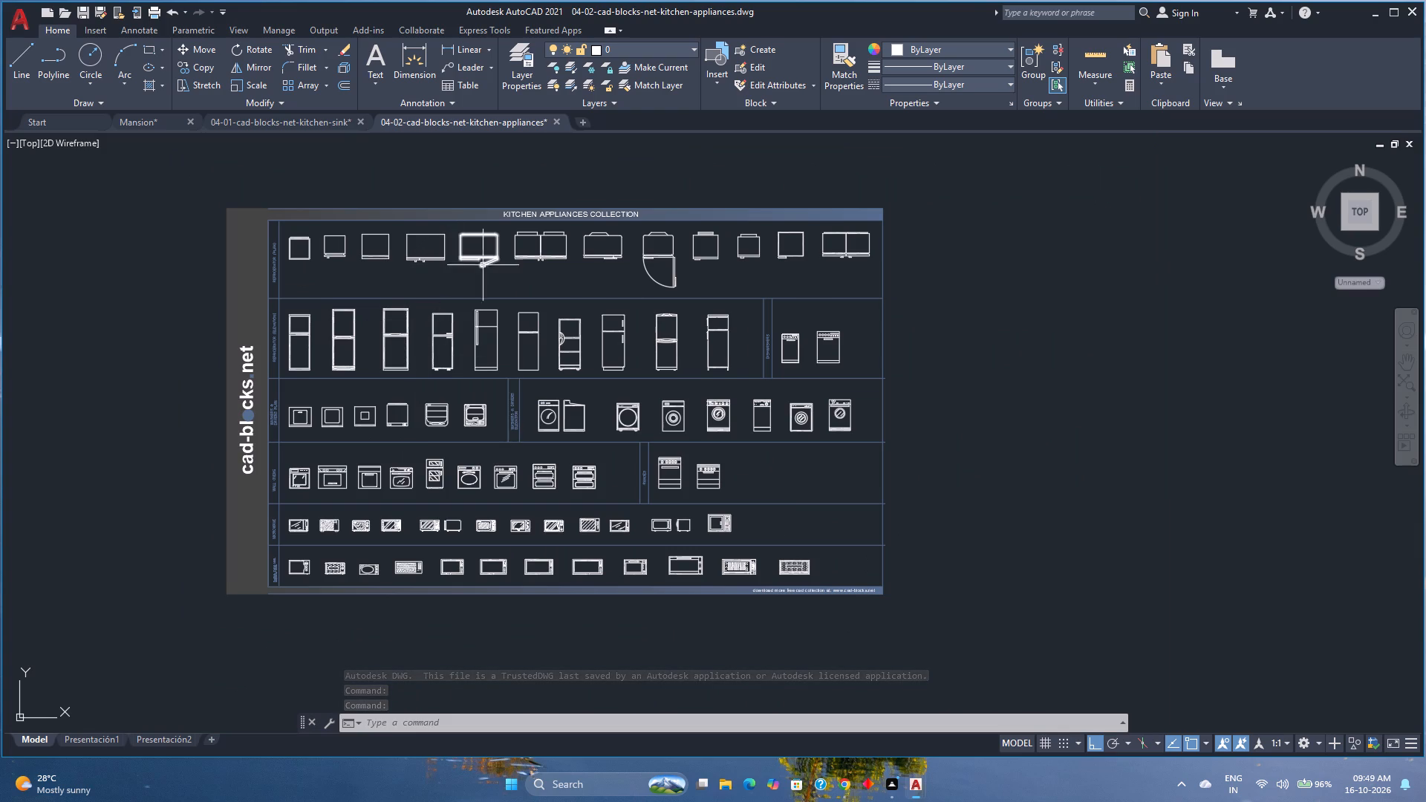
pyautogui.scroll(2, 806, 258)
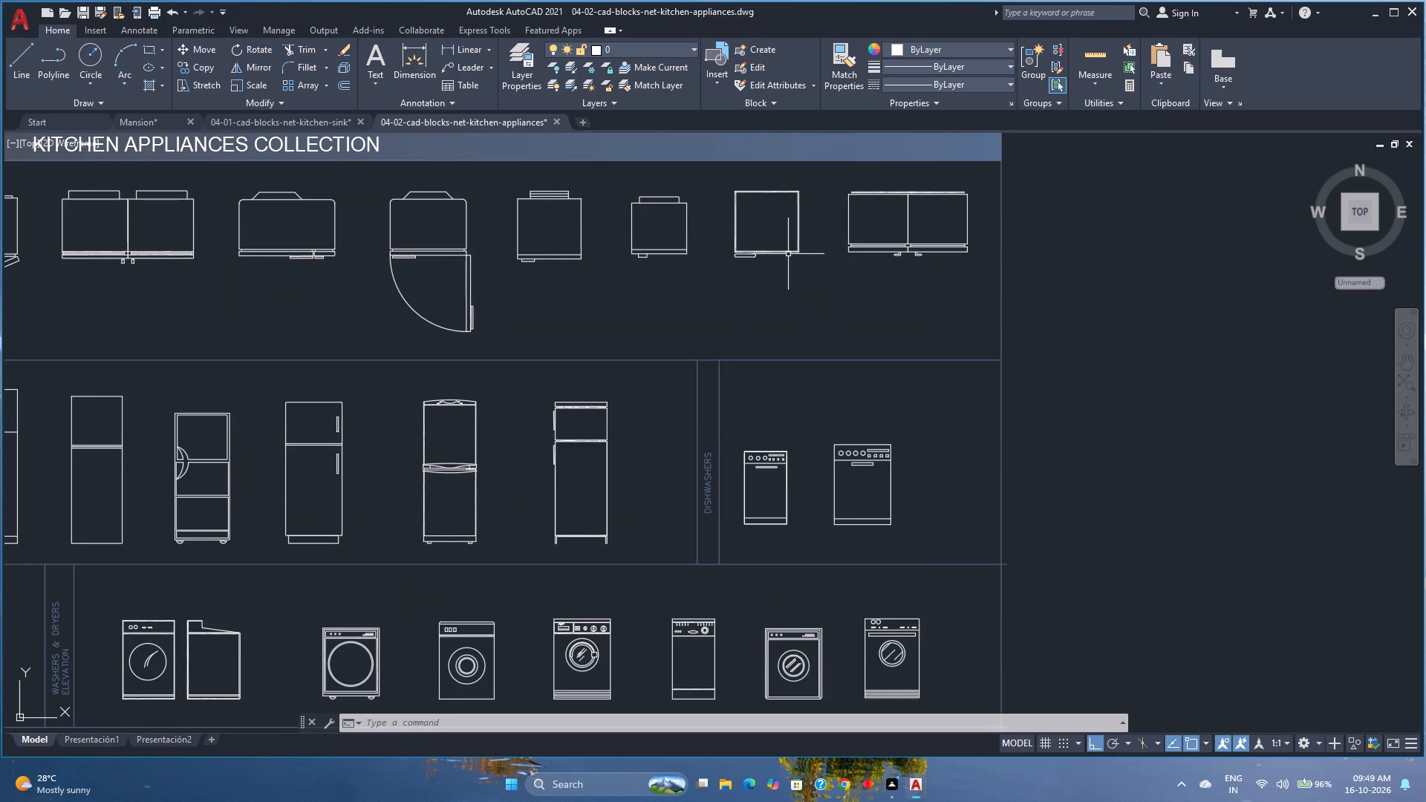
pyautogui.click(633, 250)
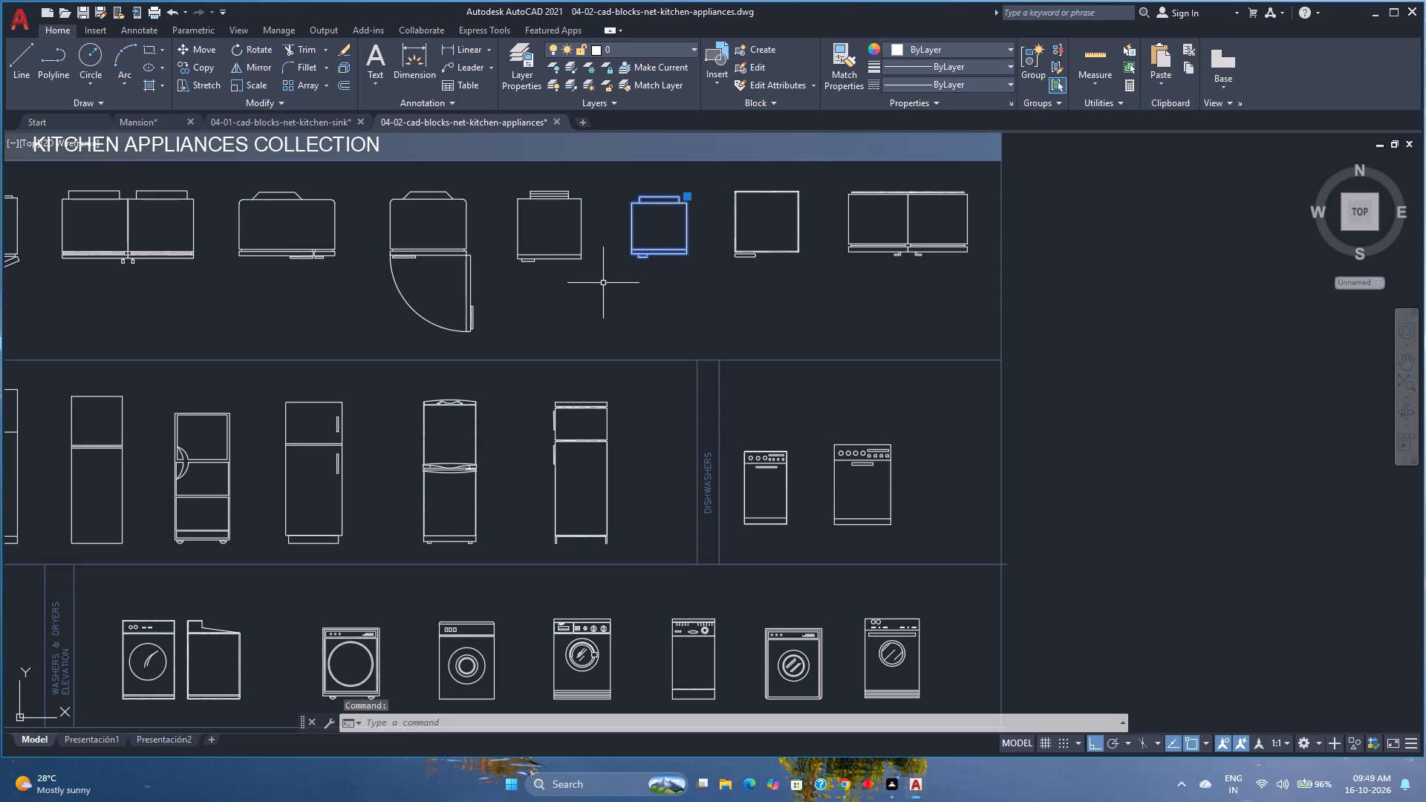
pyautogui.hotkey('ctrl', 'c')
pyautogui.scroll(-2, 614, 287)
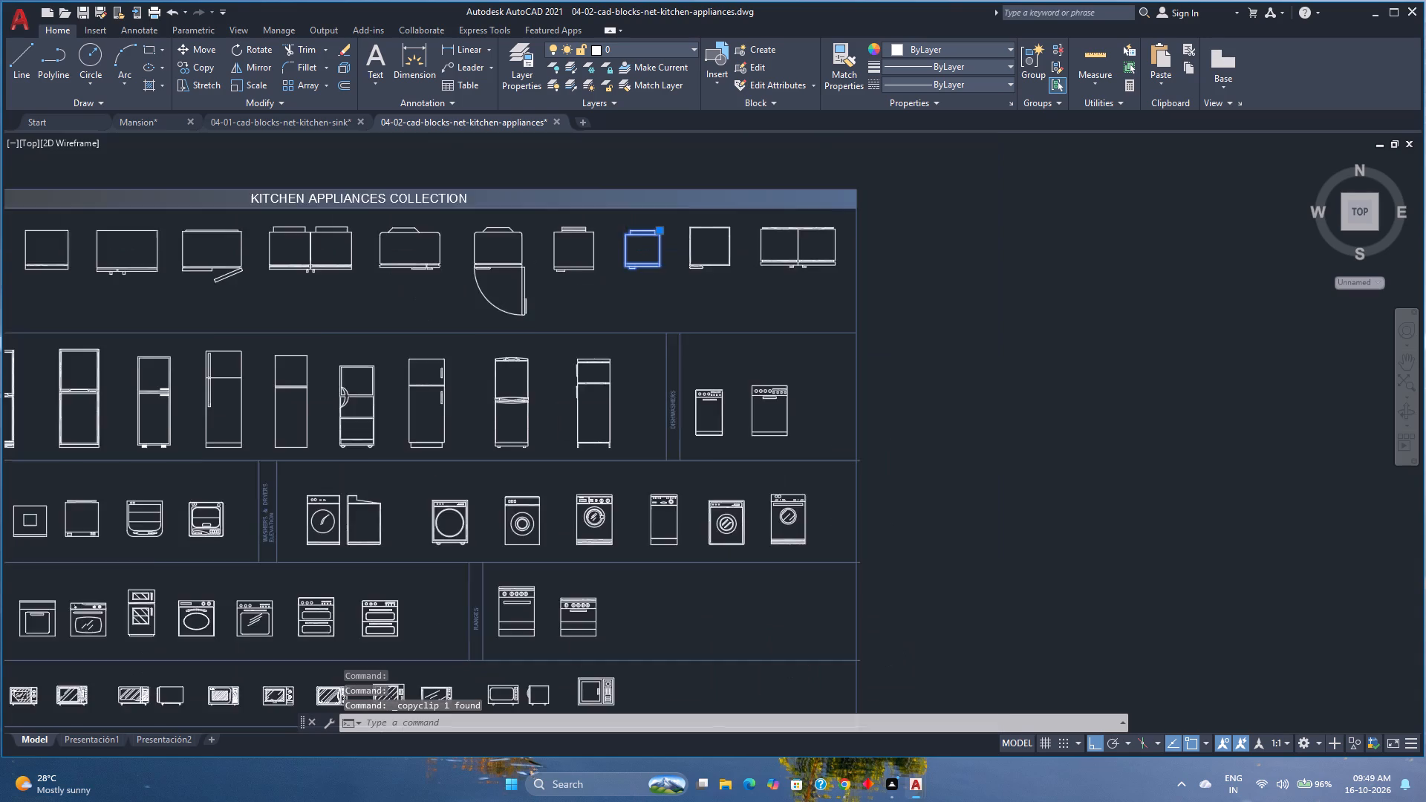
pyautogui.click(160, 122)
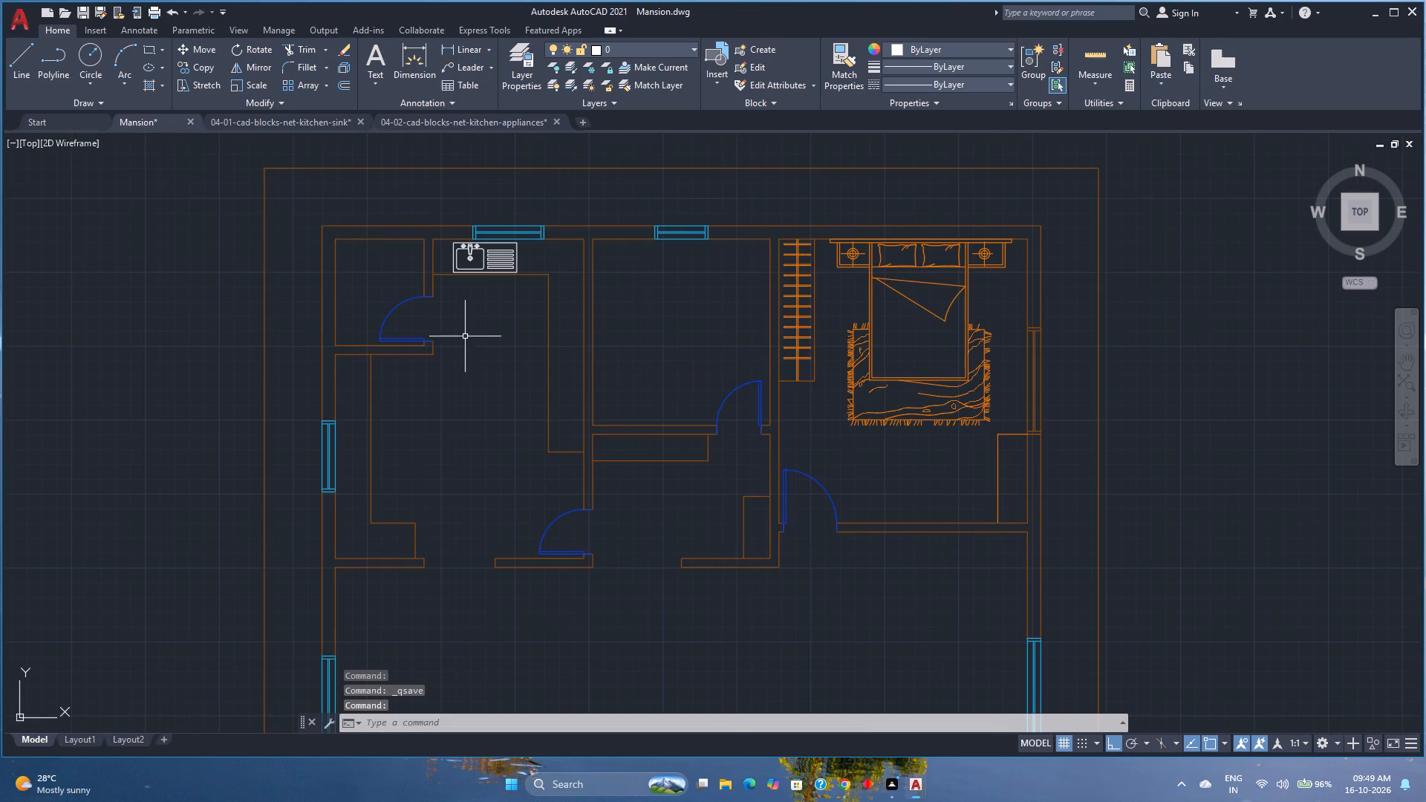
pyautogui.hotkey('ctrl', 'v')
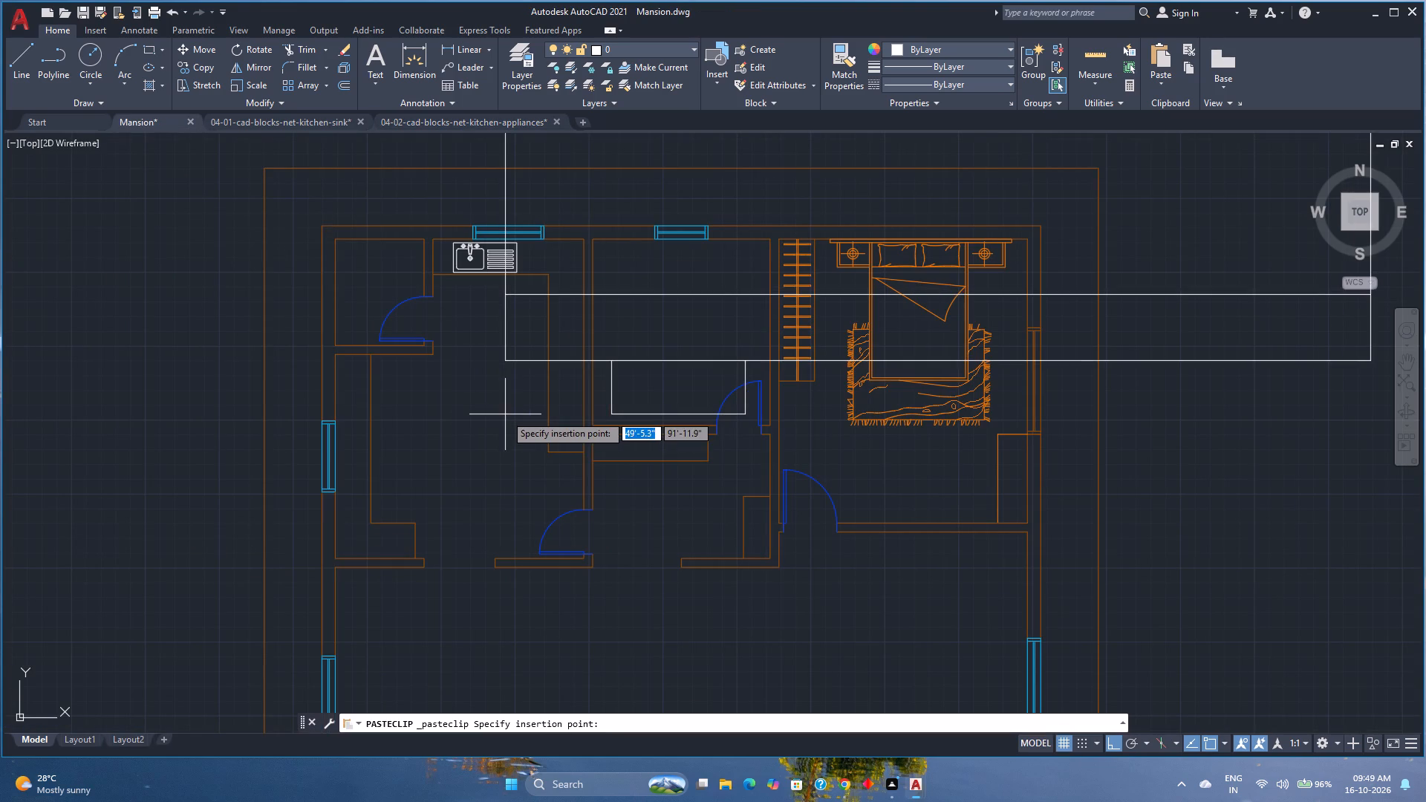
pyautogui.scroll(-1, 505, 414)
pyautogui.scroll(-1, 579, 440)
pyautogui.moveTo(569, 448); pyautogui.dragTo(191, 521, button='middle')
pyautogui.click(377, 351)
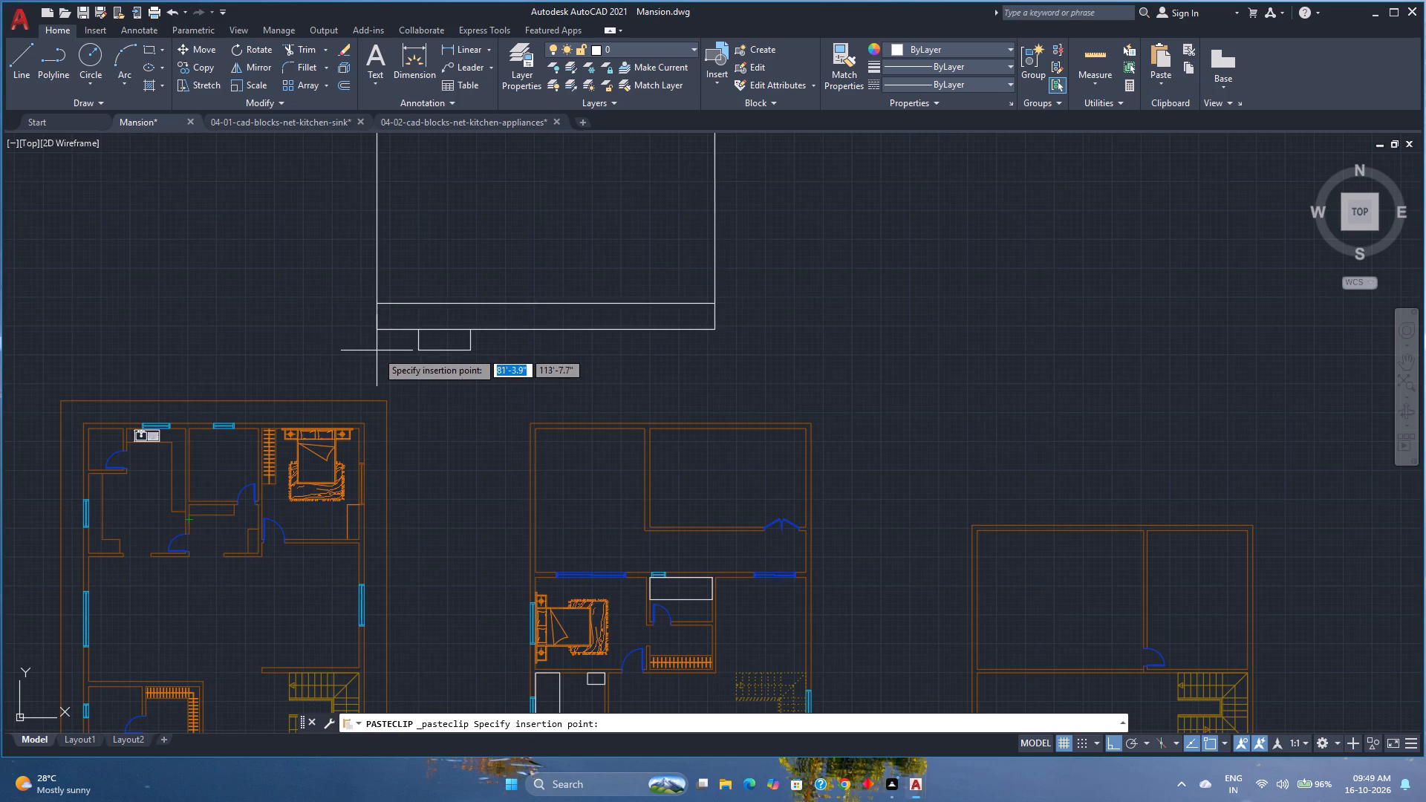
# Draw a horizontal construction line through the lower-left corner of the pasted refrigerator's body, excluding the handle.
pyautogui.scroll(-2, 377, 351)
pyautogui.moveTo(377, 351); pyautogui.dragTo(394, 405, button='middle')
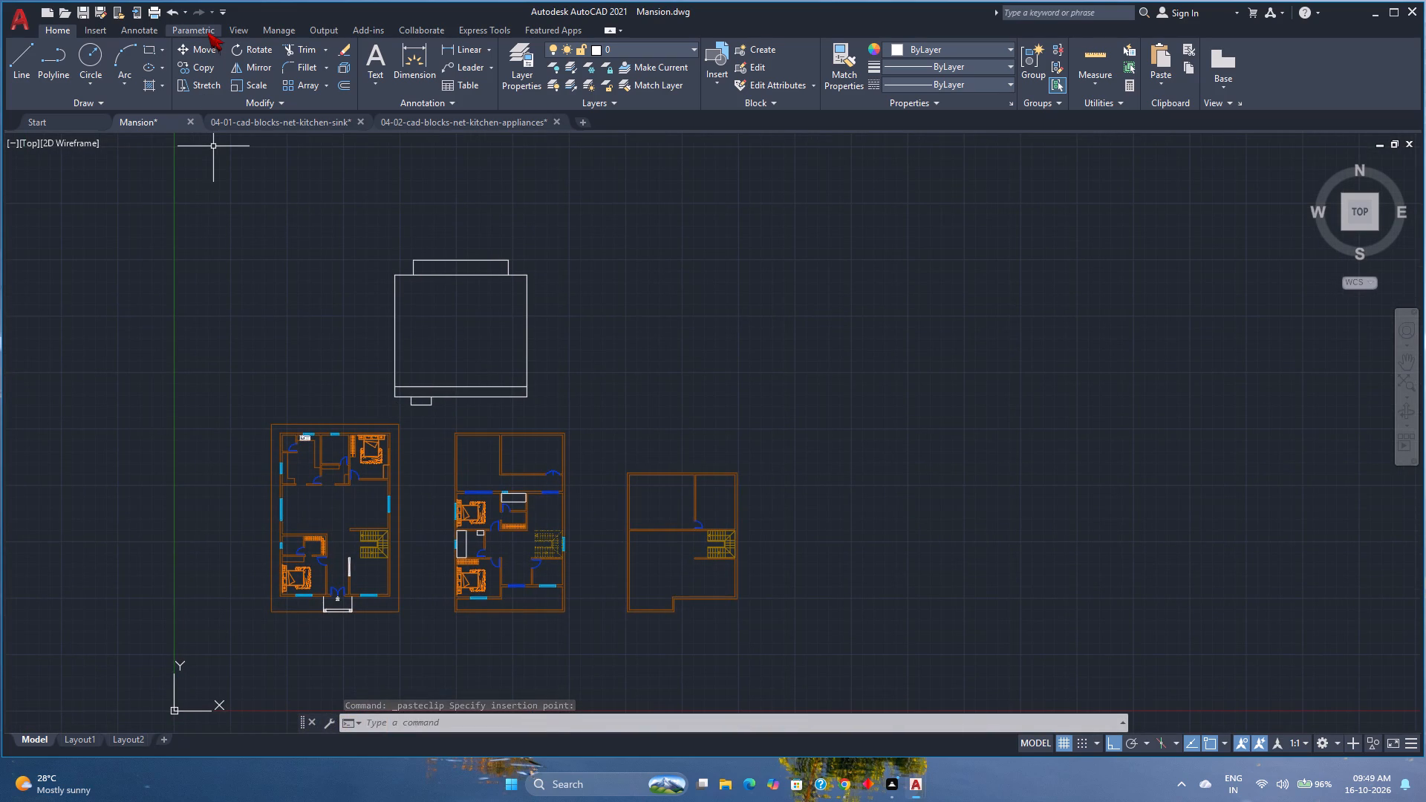
pyautogui.write('xl')
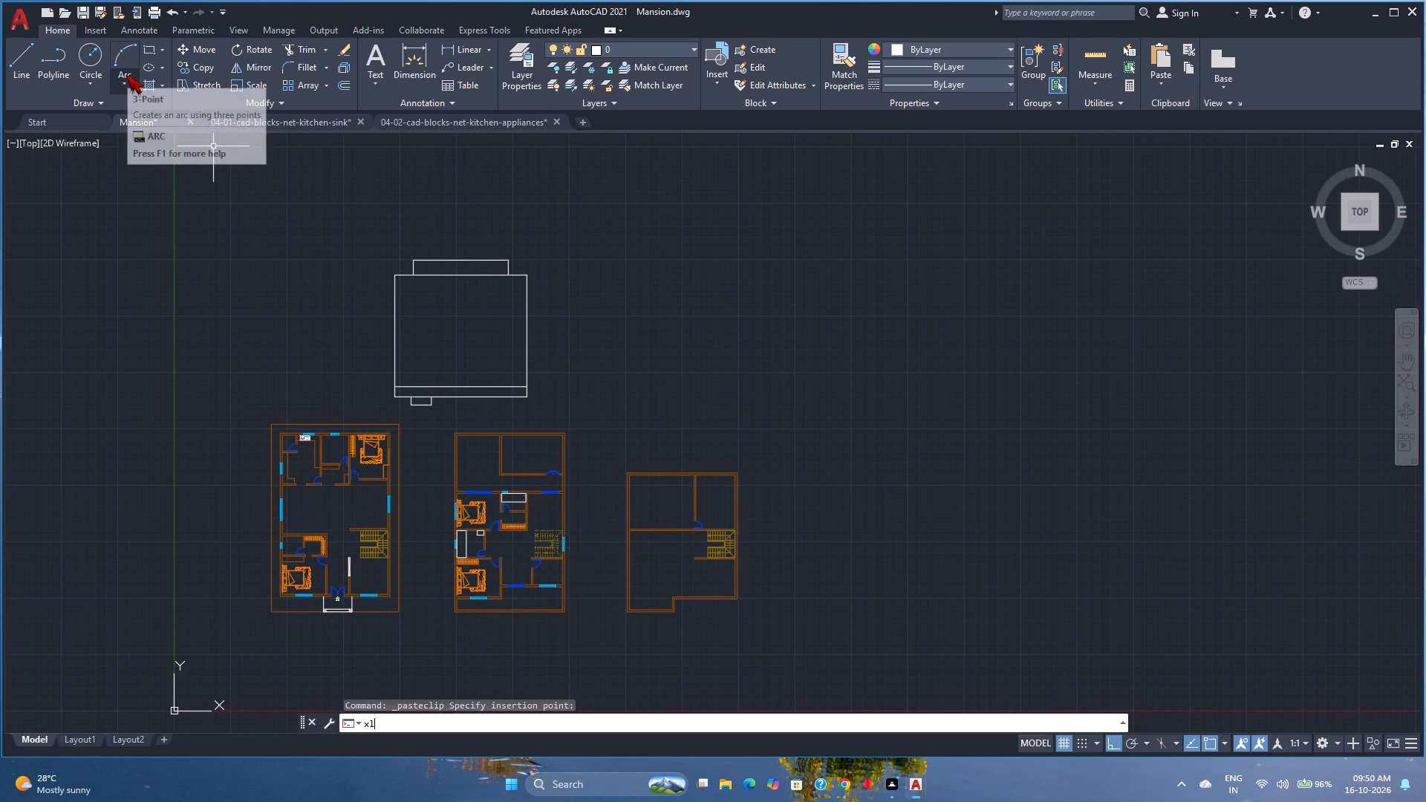
pyautogui.press('Return')
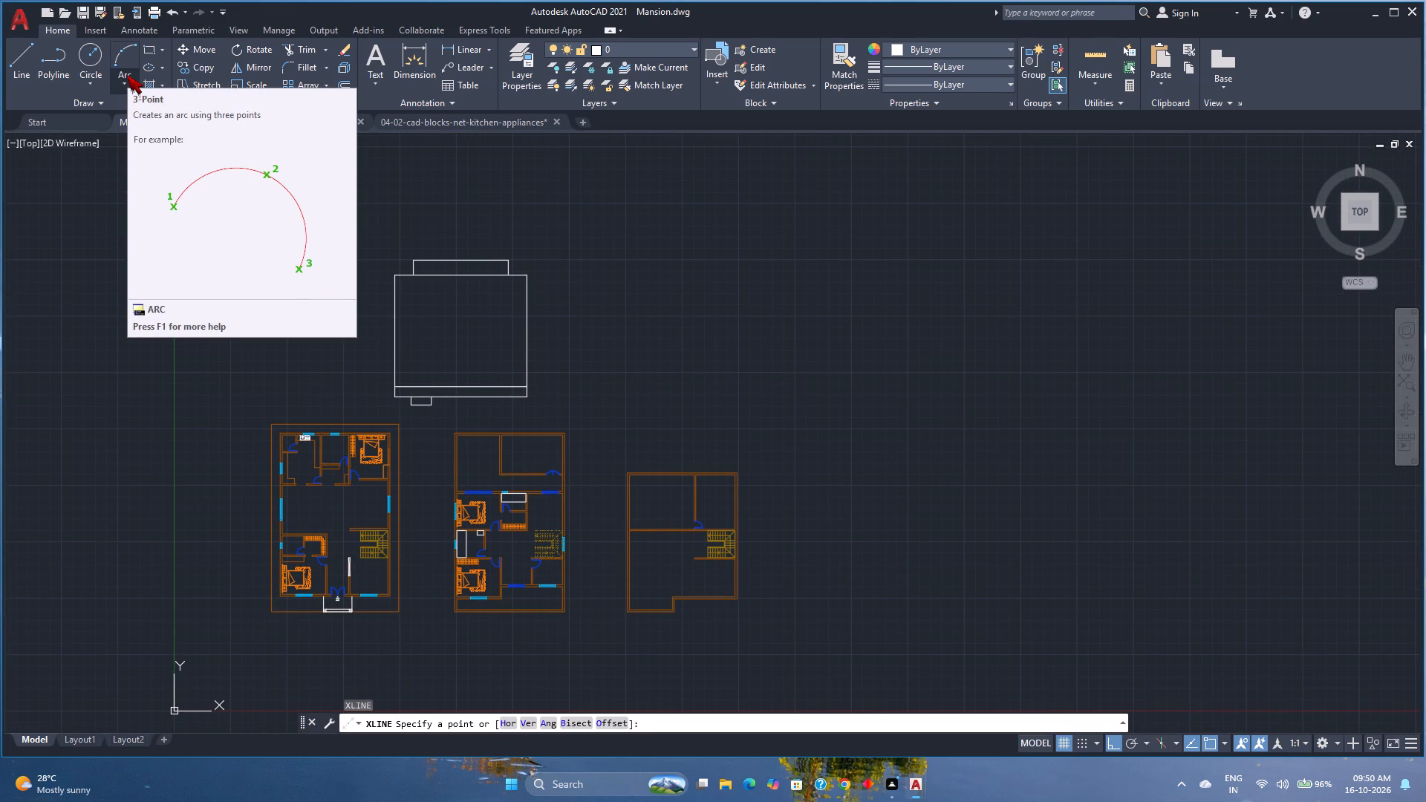
pyautogui.press('h')
pyautogui.press('Return')
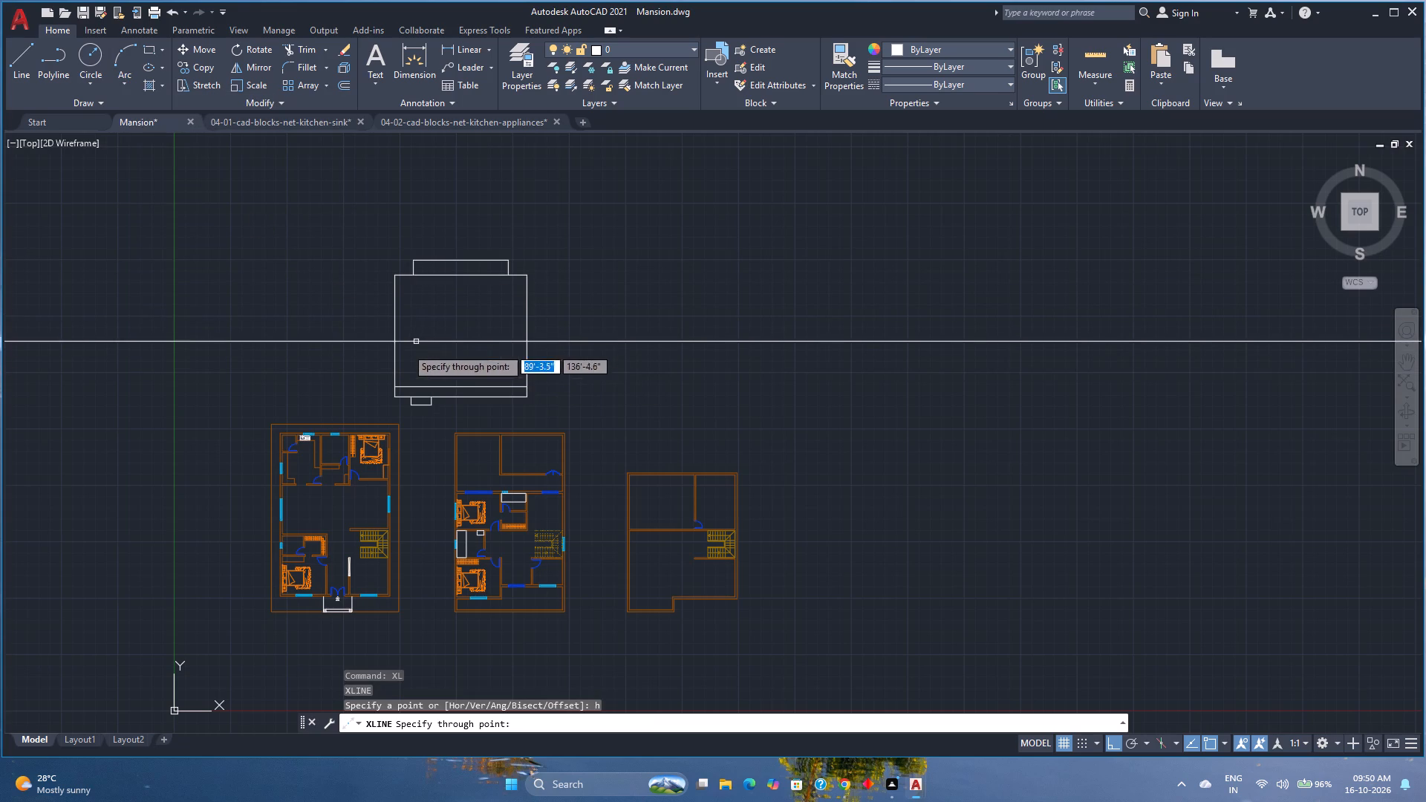
pyautogui.scroll(4, 381, 399)
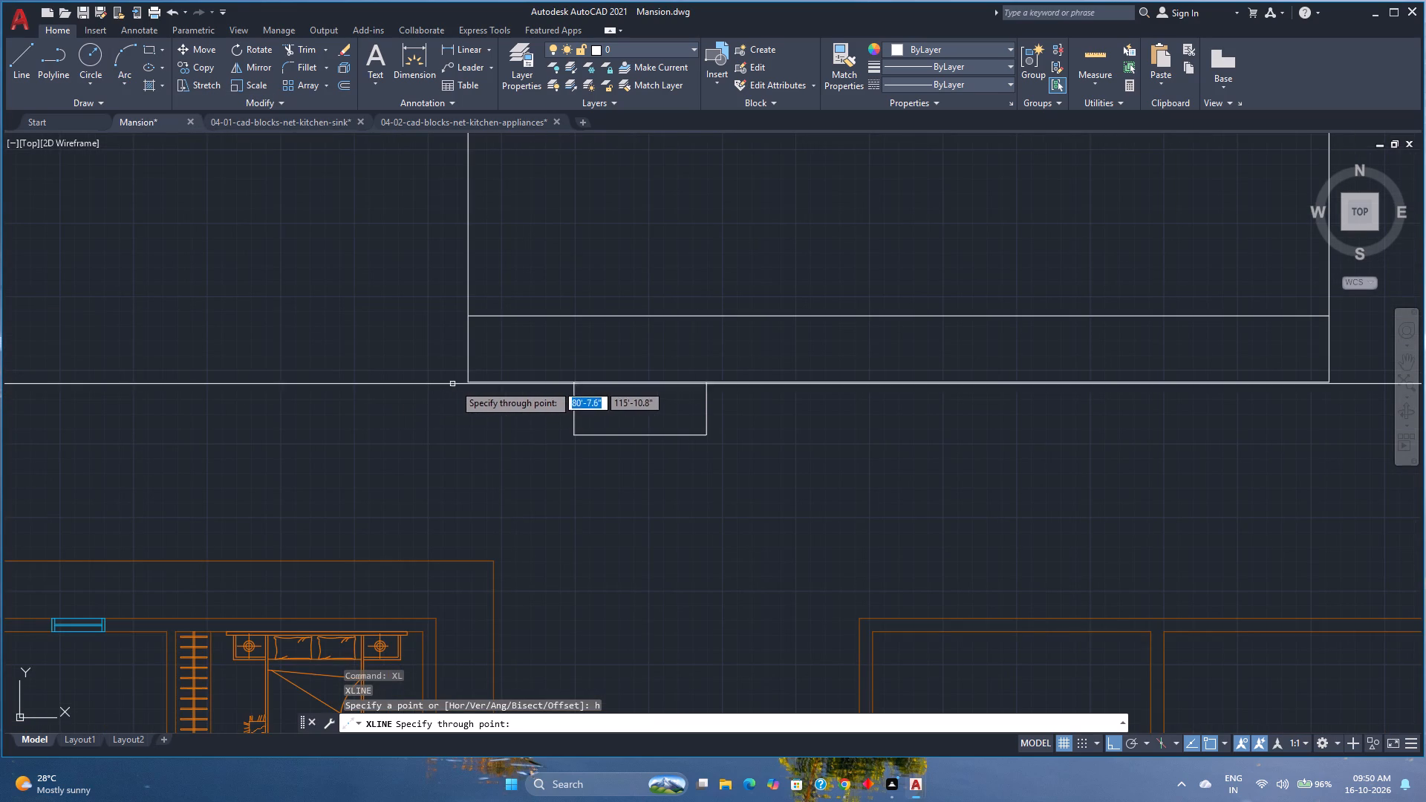
pyautogui.click(463, 381)
# Add a second horizontal construction line 2'6" above the one along the refrigerator's lower edge.
pyautogui.scroll(-4, 463, 362)
pyautogui.write("2'3")
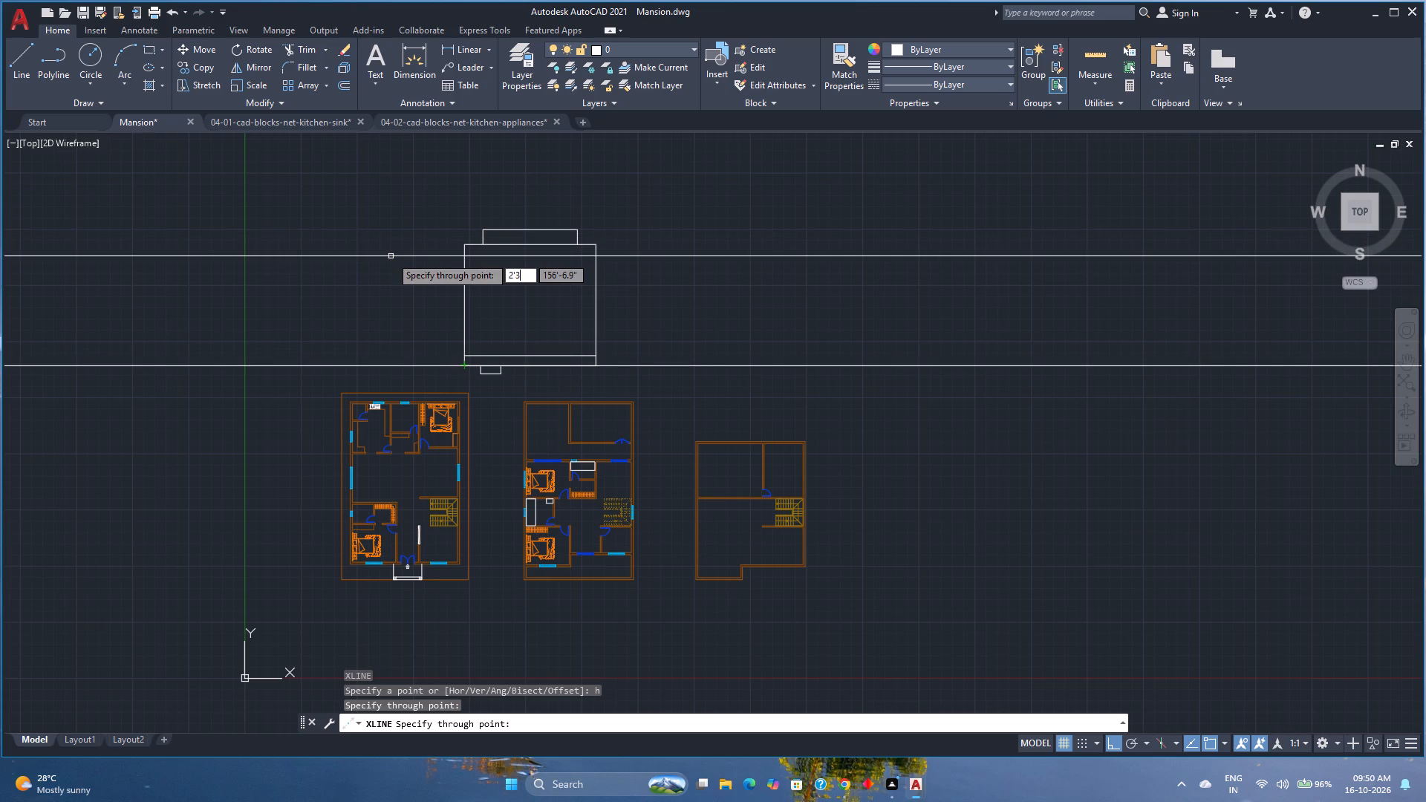
pyautogui.hotkey('shift', '"')
pyautogui.press('BackSpace')
pyautogui.press('BackSpace')
pyautogui.press('6')
pyautogui.hotkey('shift', '"')
pyautogui.press('Return')
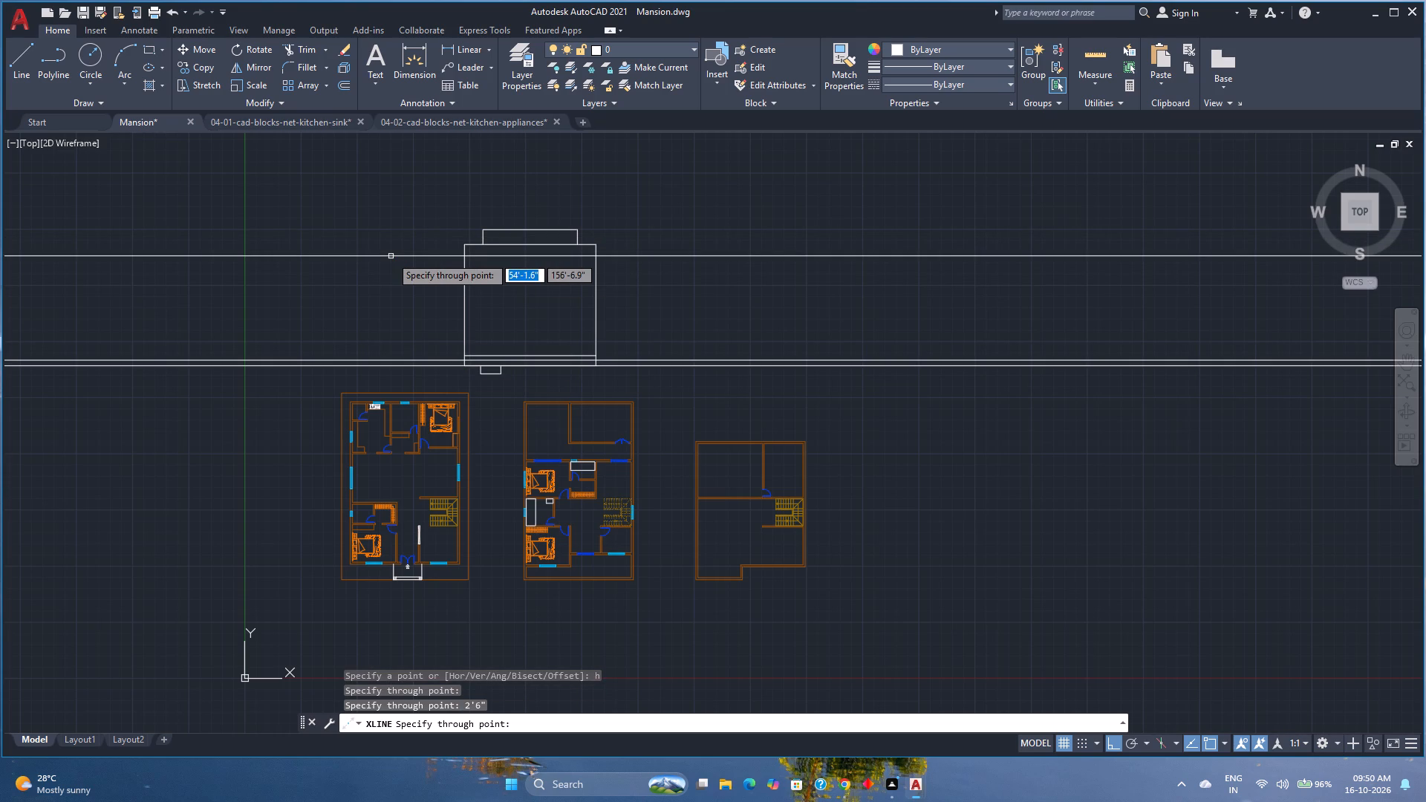
pyautogui.press('Escape')
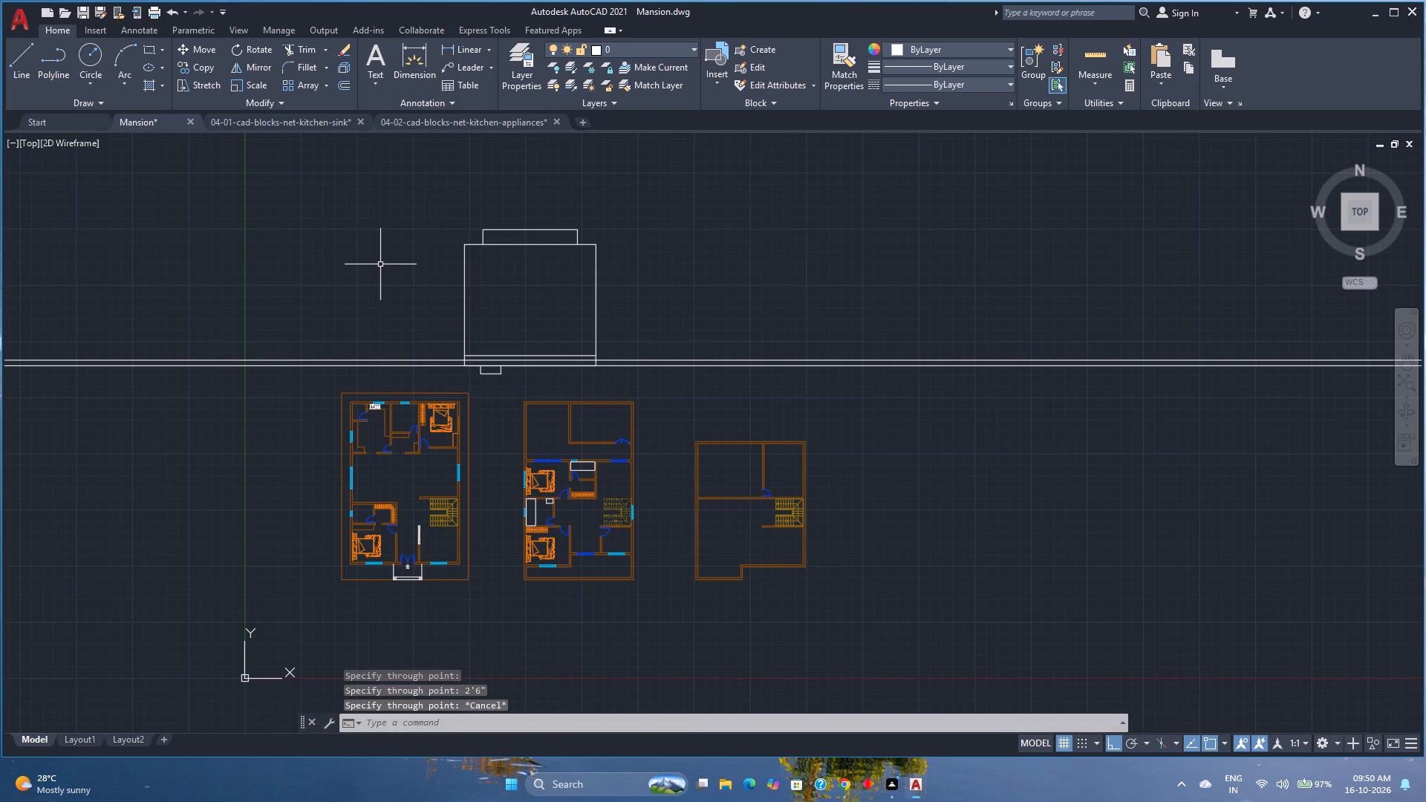
# Measure the vertical spacing between the two horizontal construction lines near the refrigerator's lower edge.
pyautogui.scroll(2, 438, 376)
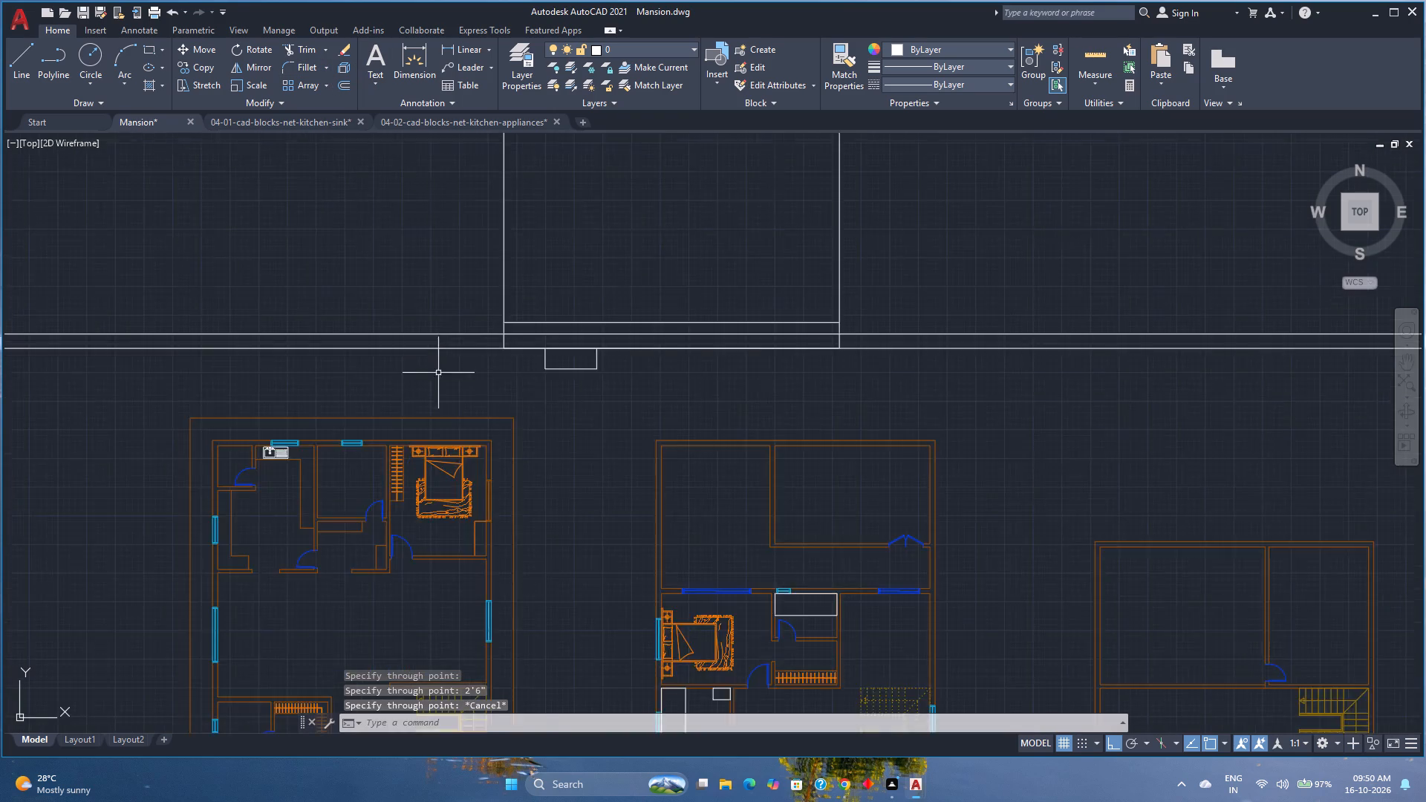
pyautogui.scroll(2, 438, 371)
pyautogui.click(1093, 42)
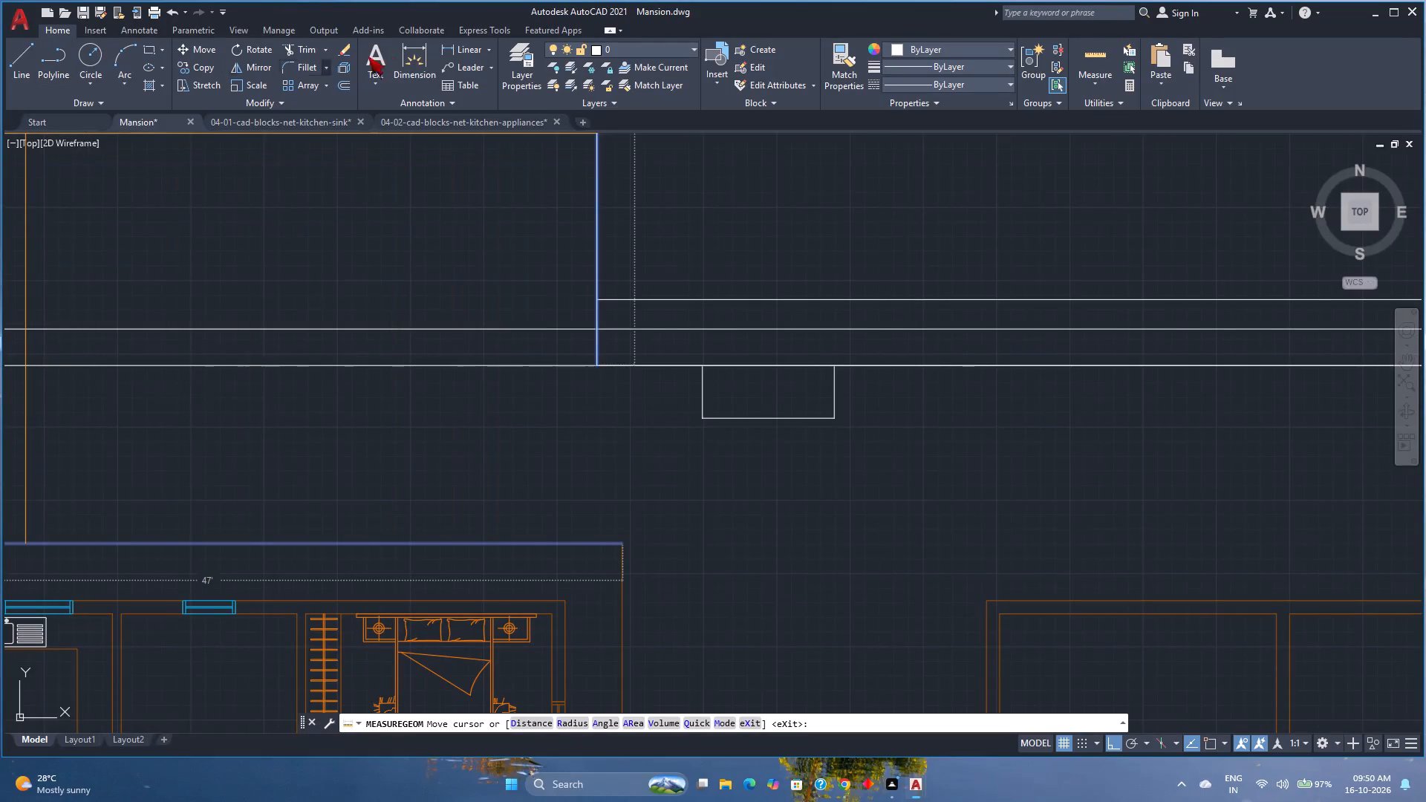
pyautogui.click(408, 56)
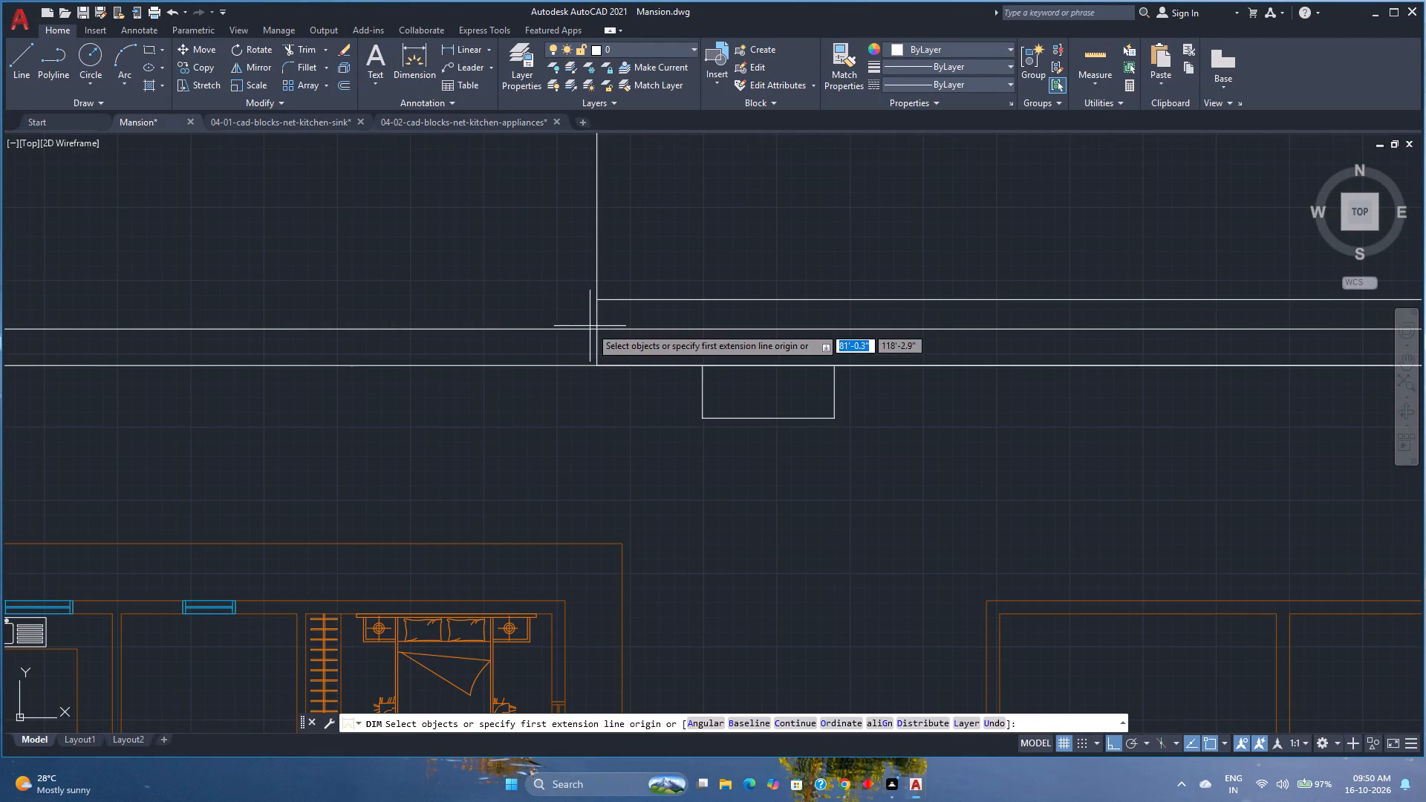
pyautogui.click(598, 329)
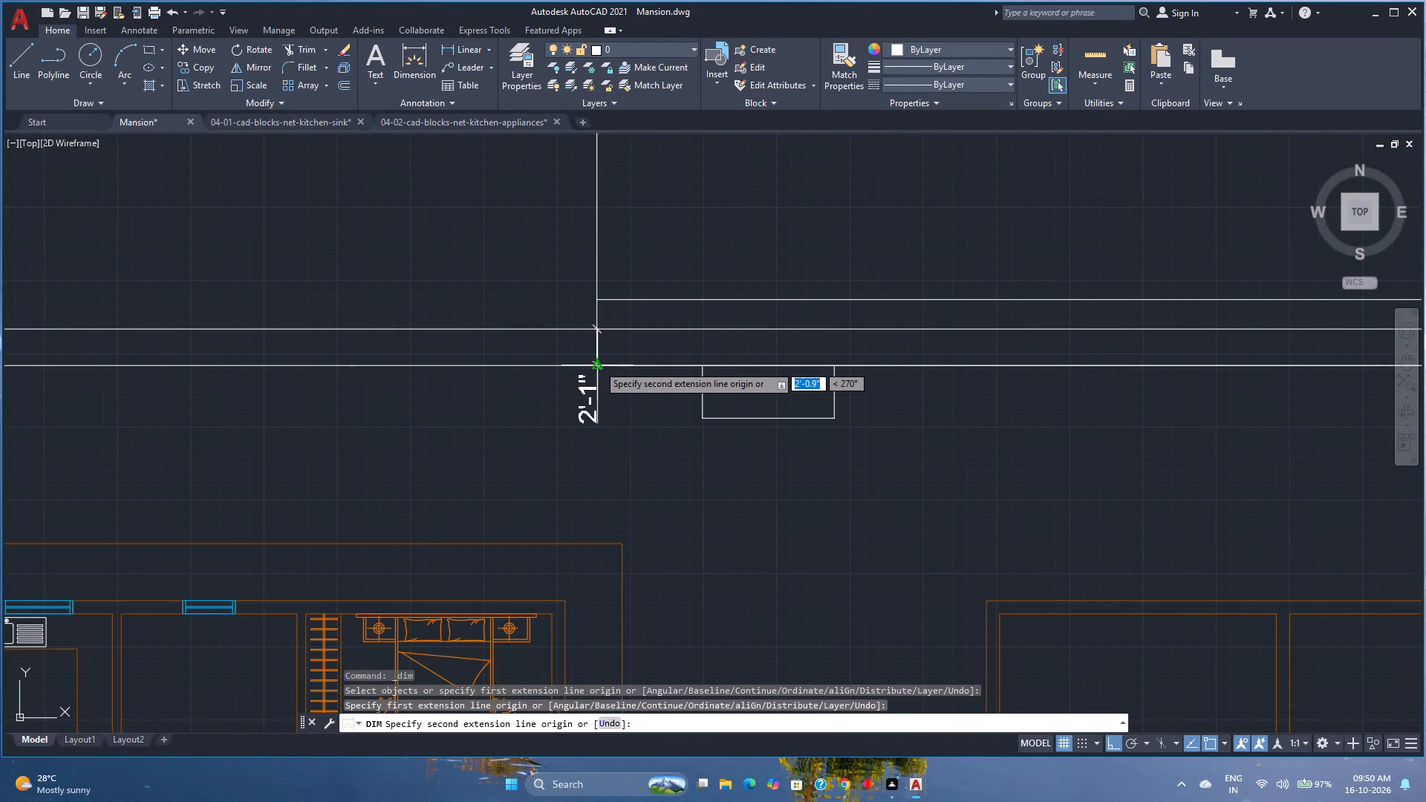
pyautogui.press('Escape')
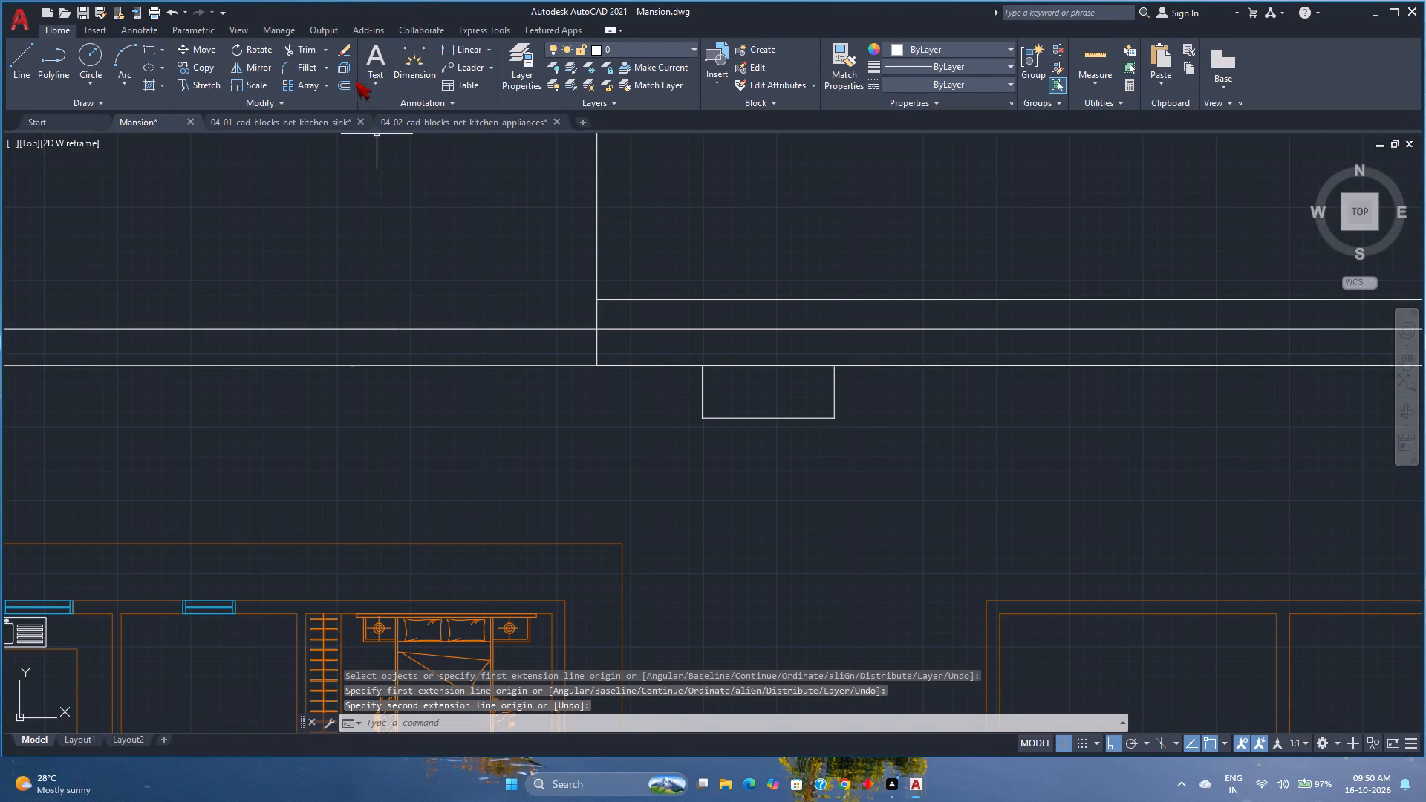
# Offset the lower horizontal construction line upward by 2'6".
pyautogui.click(345, 83)
pyautogui.write('2\'6"')
pyautogui.press('Return')
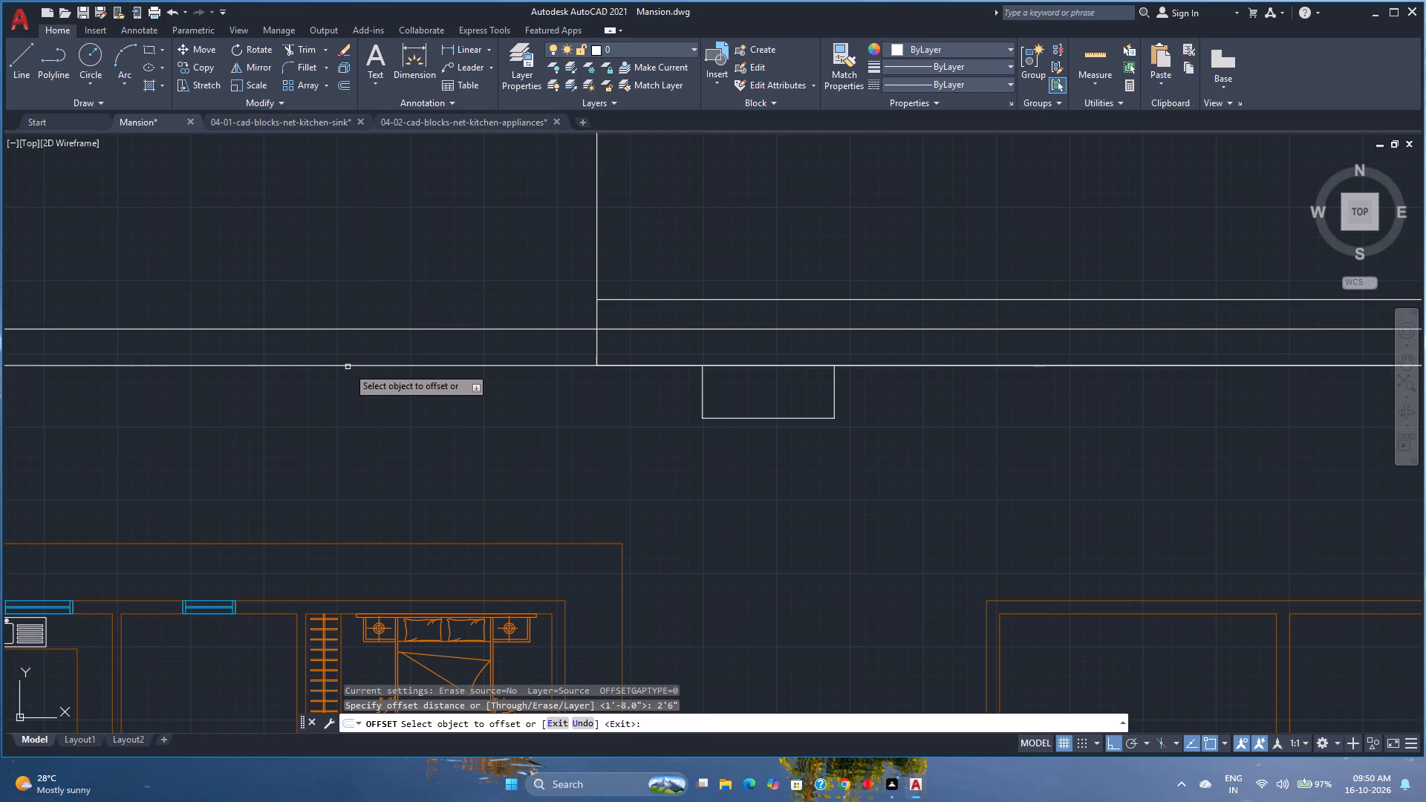
pyautogui.click(348, 367)
pyautogui.click(364, 293)
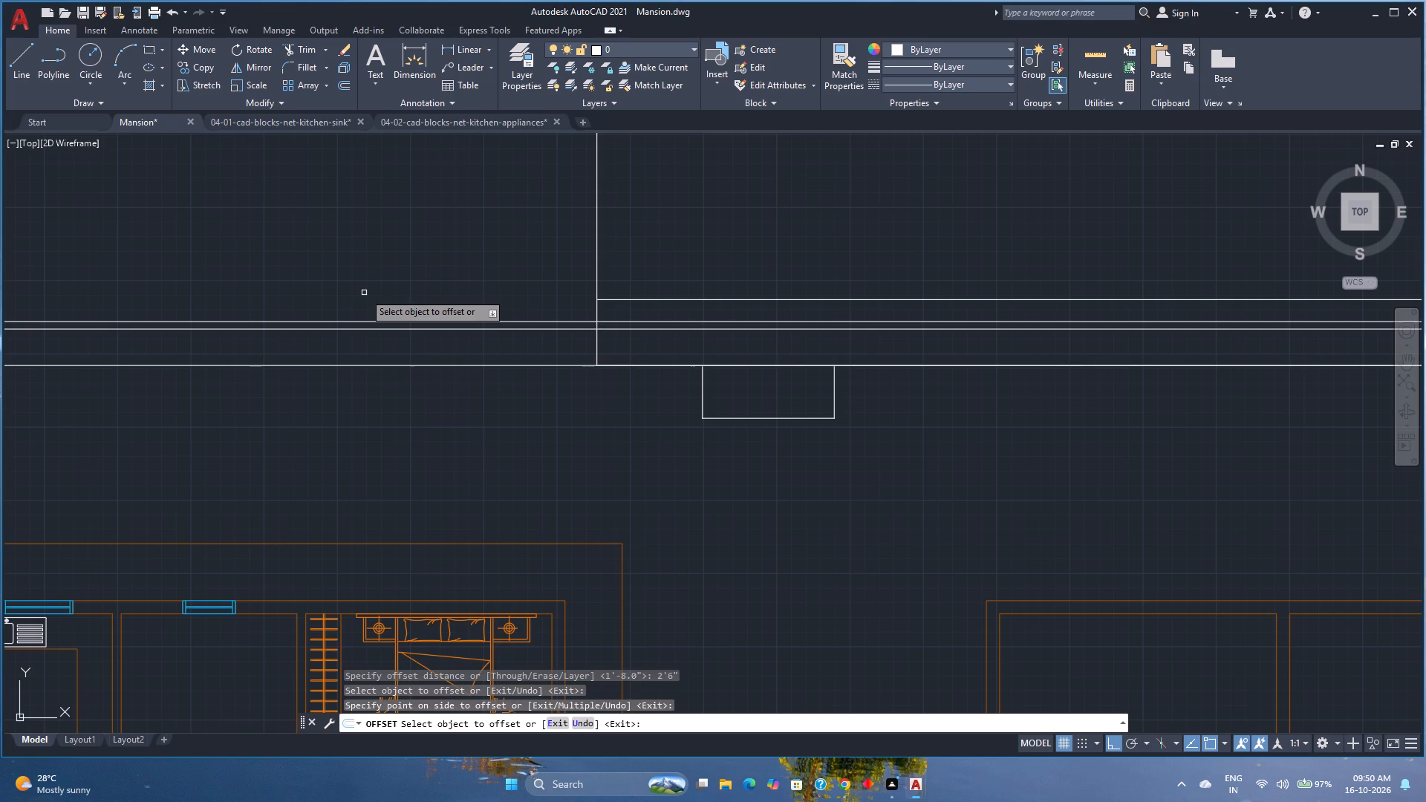
pyautogui.press('Escape')
# Delete the earlier upper construction line, just below the new offset line.
pyautogui.click(377, 328)
pyautogui.press('Delete')
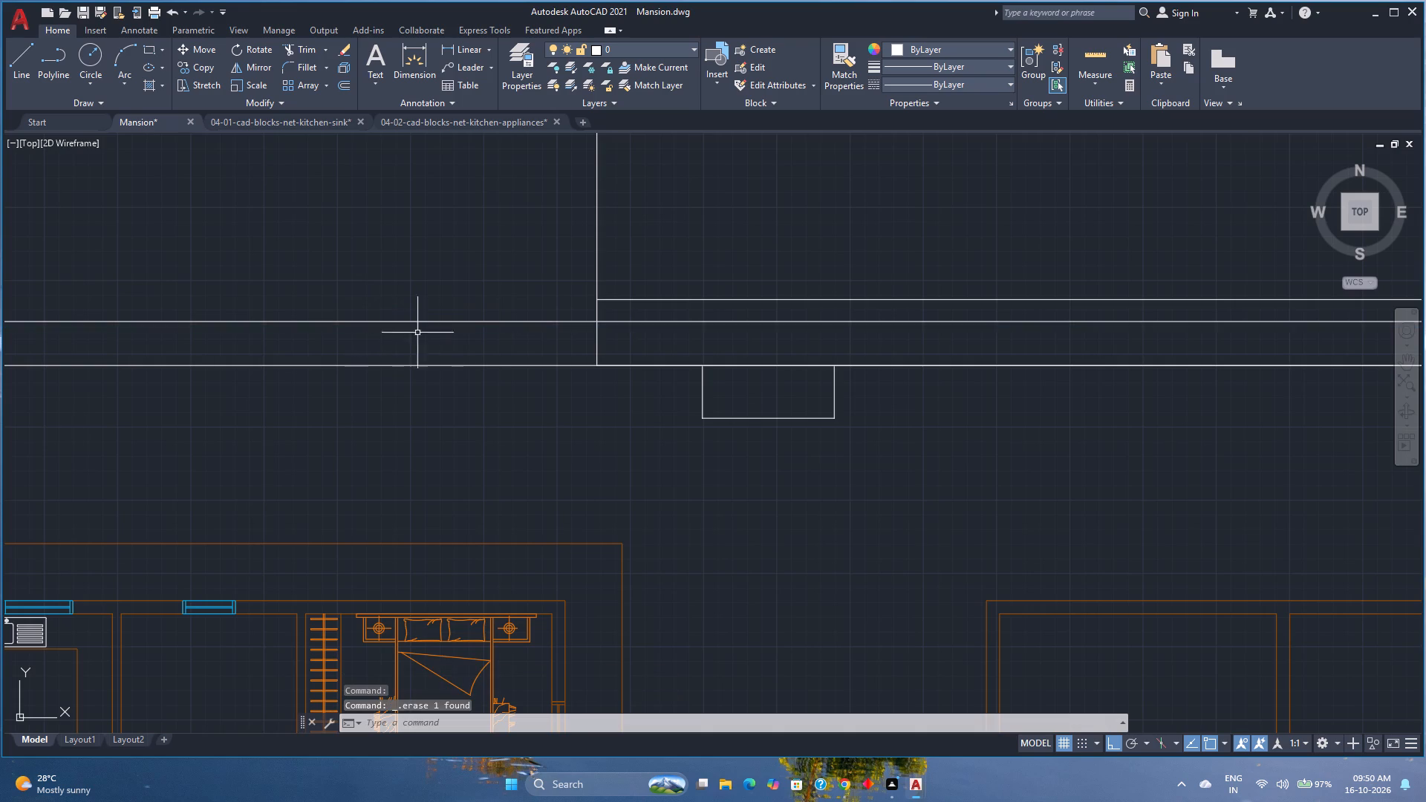
# Scale the refrigerator block down from its body's lower-left corner so its back reaches about the upper construction line.
pyautogui.click(670, 299)
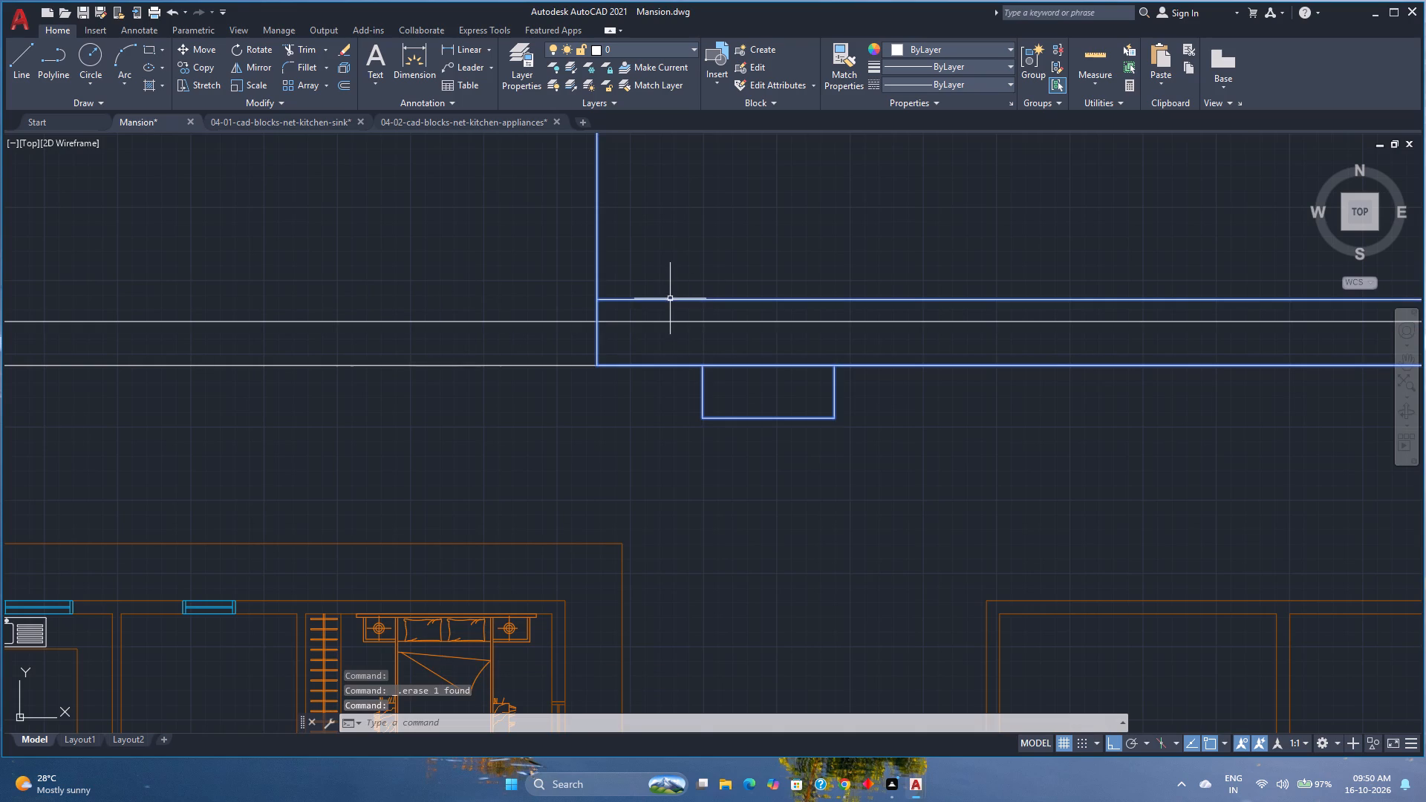
pyautogui.press('s')
pyautogui.press('c')
pyautogui.press('Return')
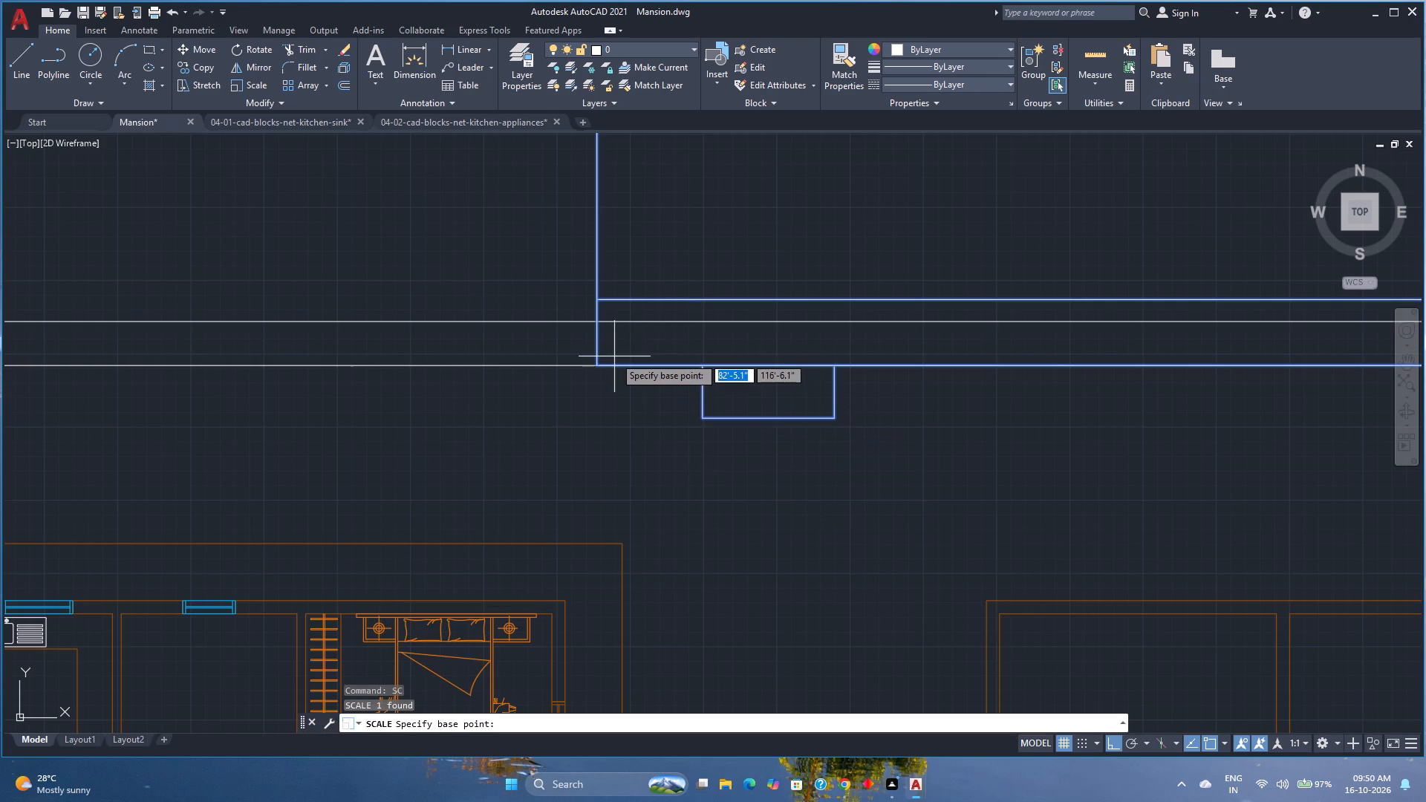
pyautogui.scroll(2, 614, 356)
pyautogui.click(578, 371)
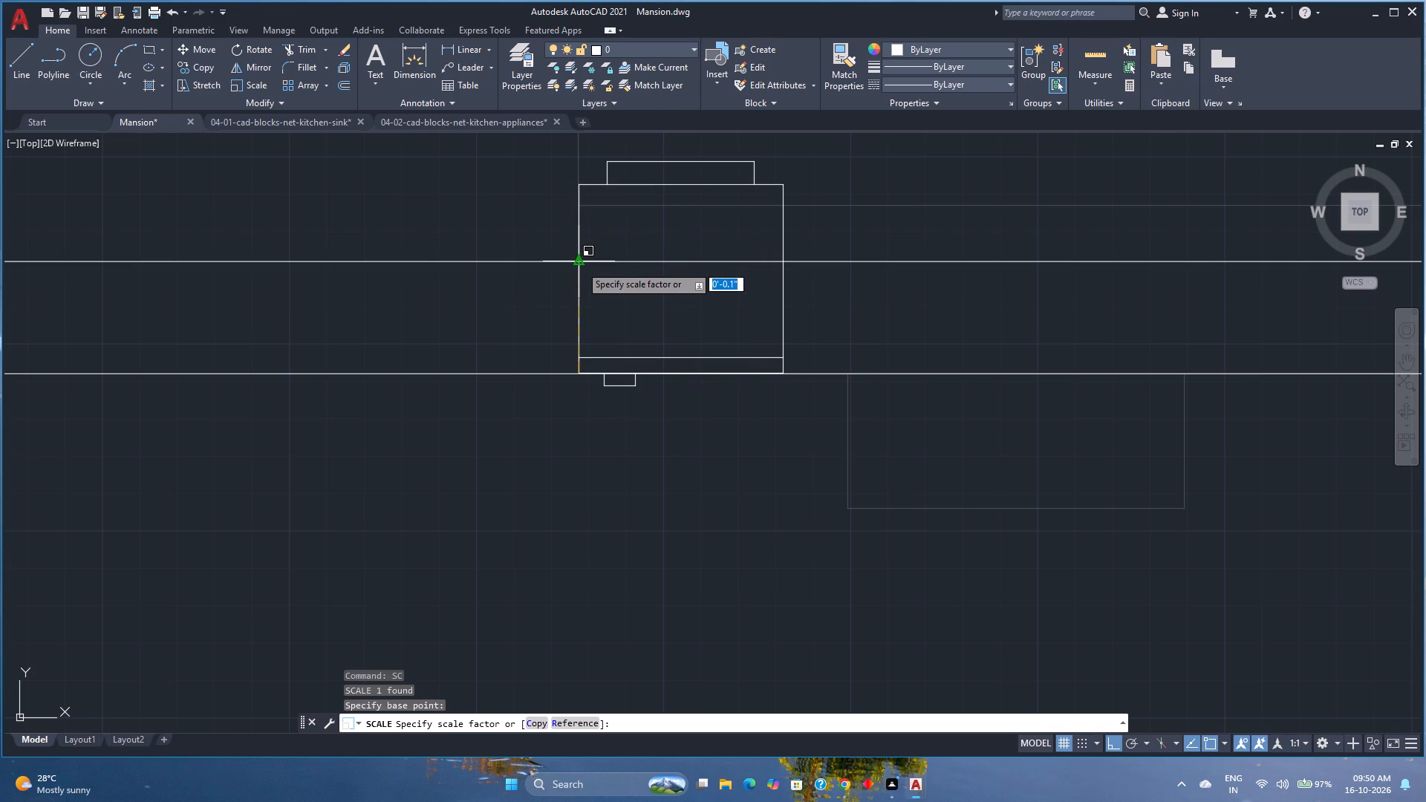
pyautogui.click(581, 314)
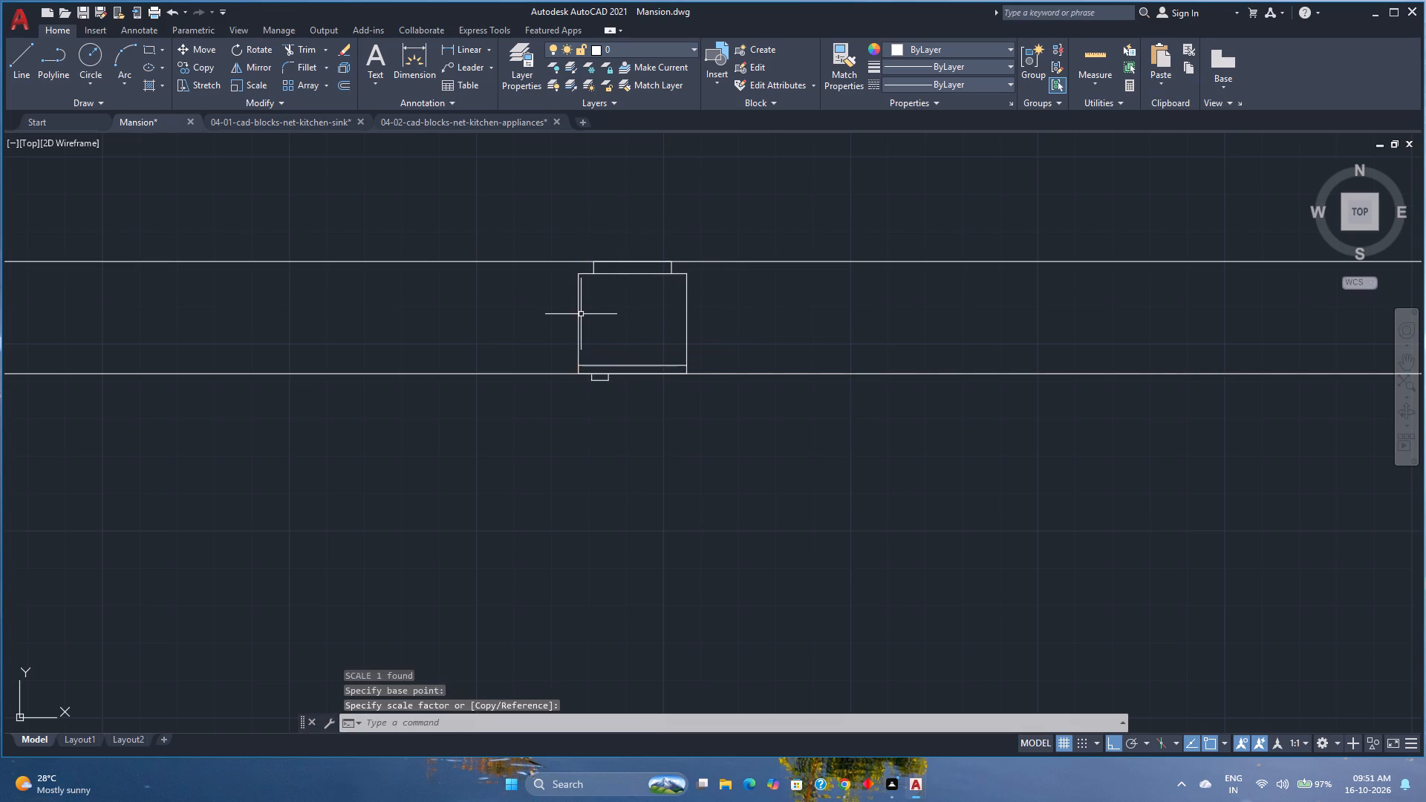
# Delete both horizontal construction lines used for sizing the refrigerator.
pyautogui.click(429, 433)
pyautogui.click(342, 247)
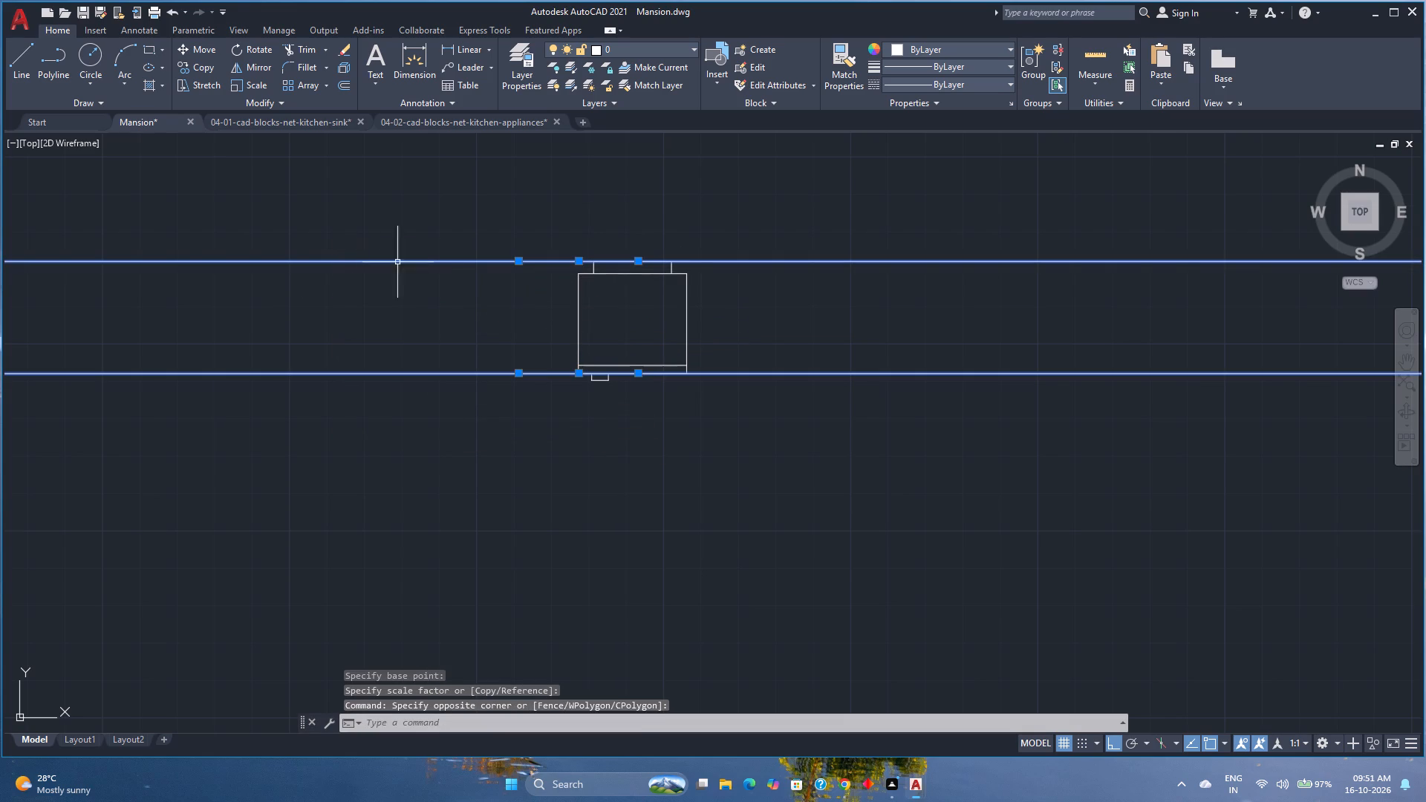
pyautogui.press('Delete')
# Rotate the refrigerator block 90° counterclockwise about a point inside its body.
pyautogui.scroll(-5, 639, 411)
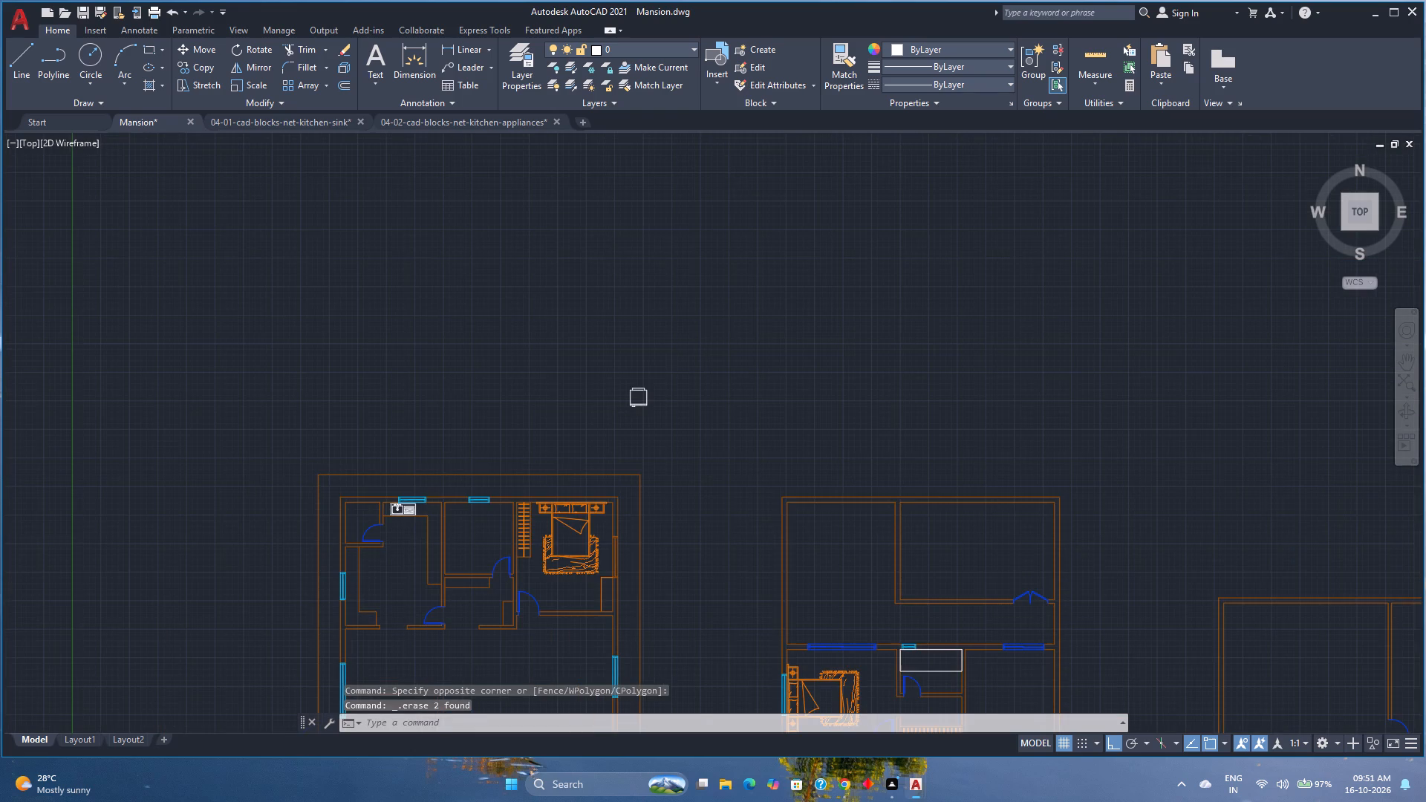
pyautogui.scroll(1, 639, 411)
pyautogui.click(666, 431)
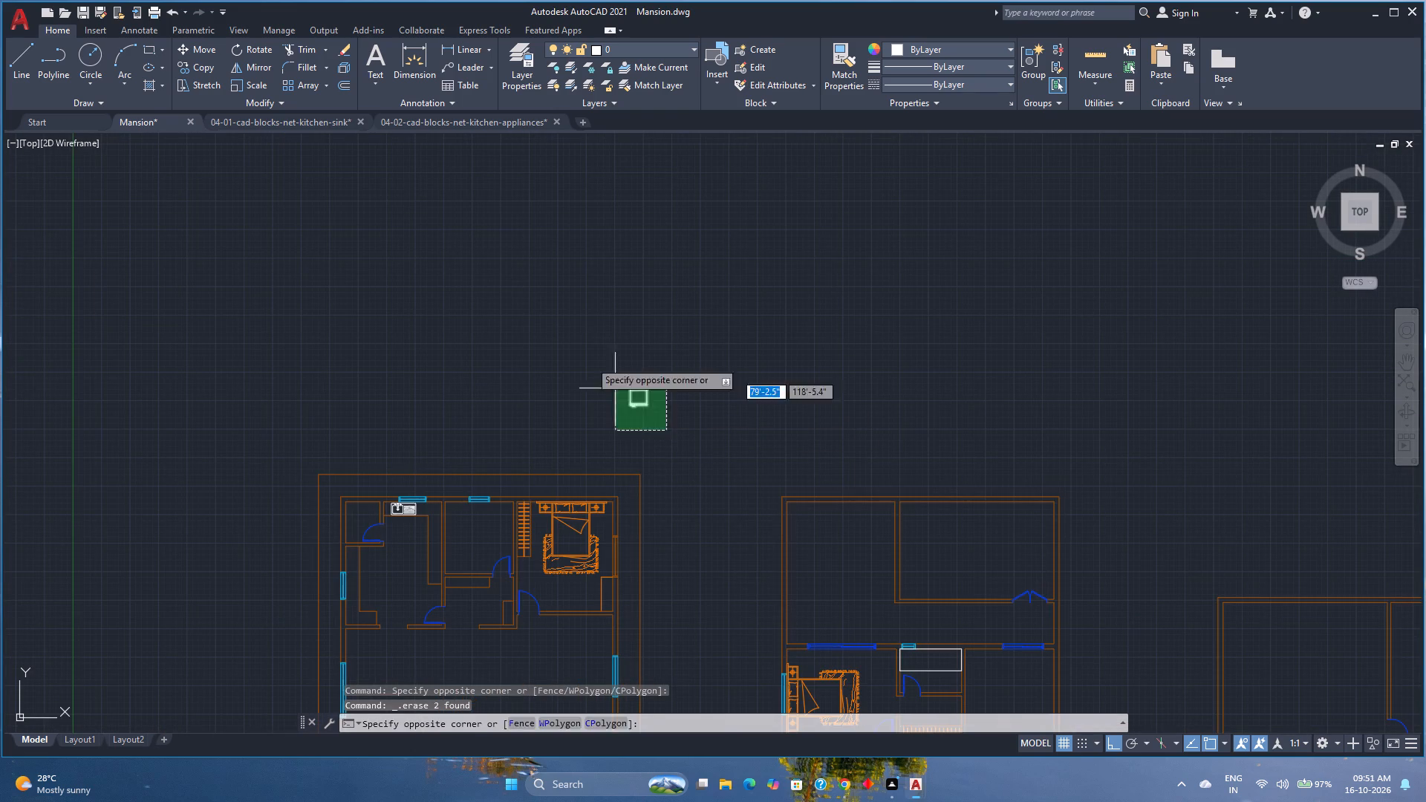
pyautogui.click(587, 356)
pyautogui.click(255, 44)
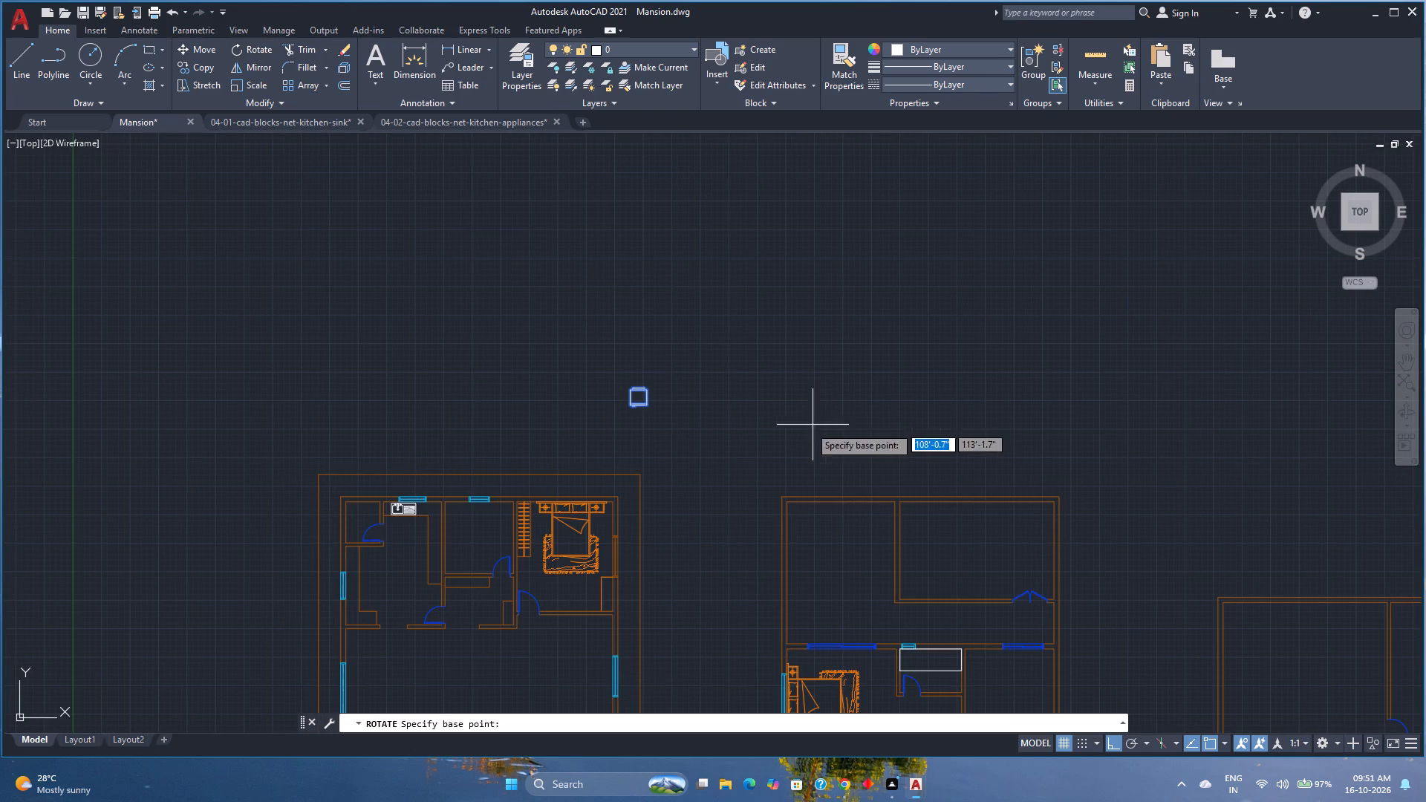
pyautogui.scroll(3, 666, 417)
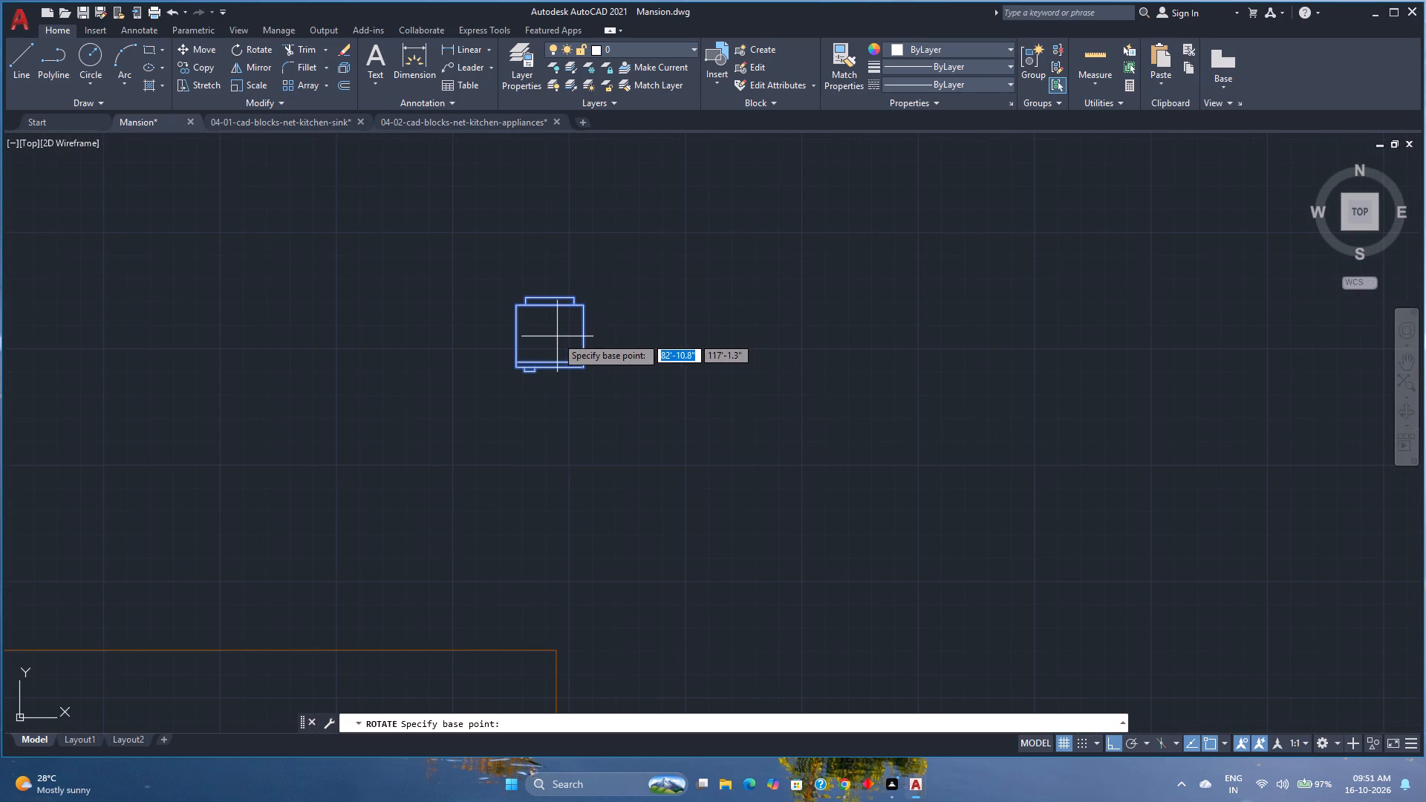
pyautogui.click(544, 333)
pyautogui.click(559, 257)
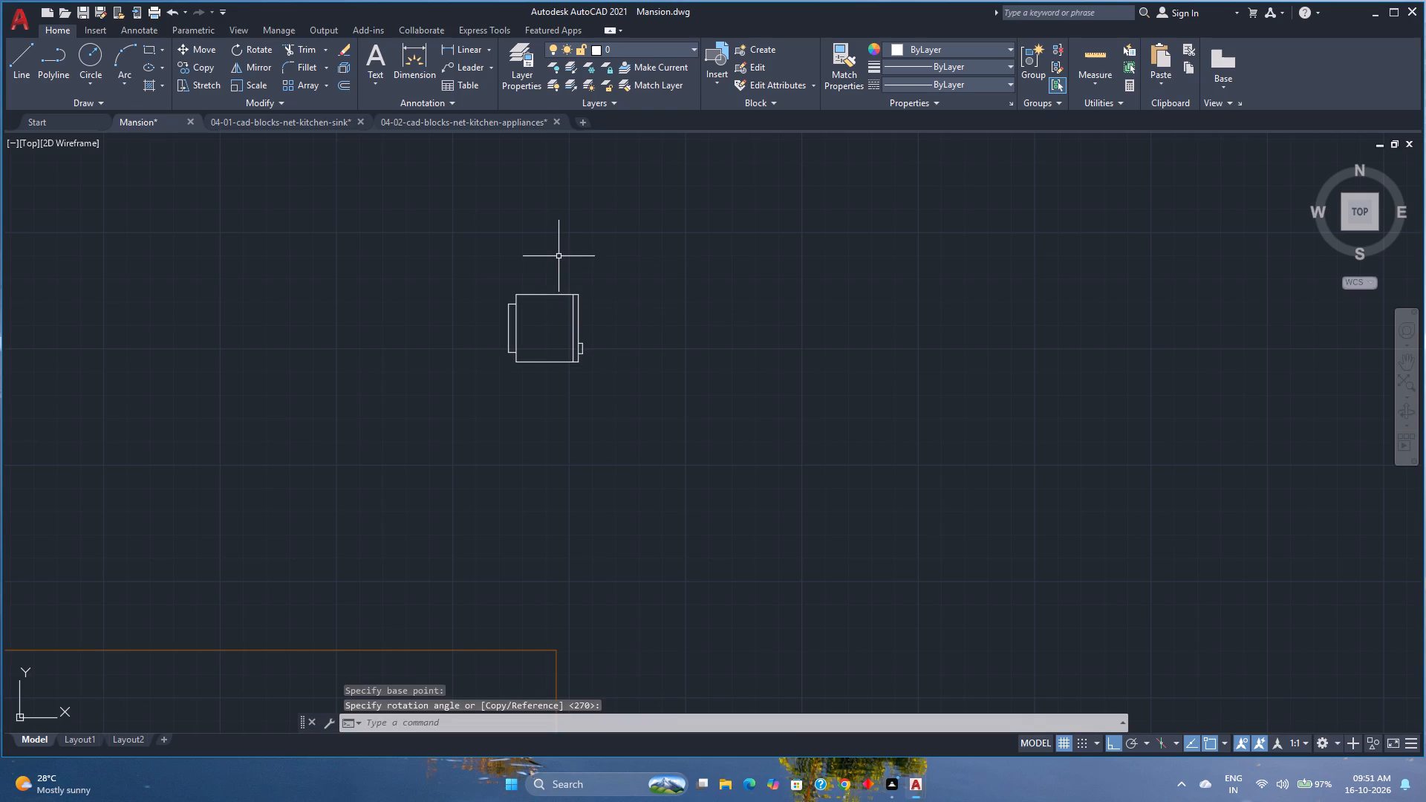
# Rotate the refrigerator block a further 180° so its handle side faces left.
pyautogui.click(549, 336)
pyautogui.click(585, 440)
pyautogui.click(635, 449)
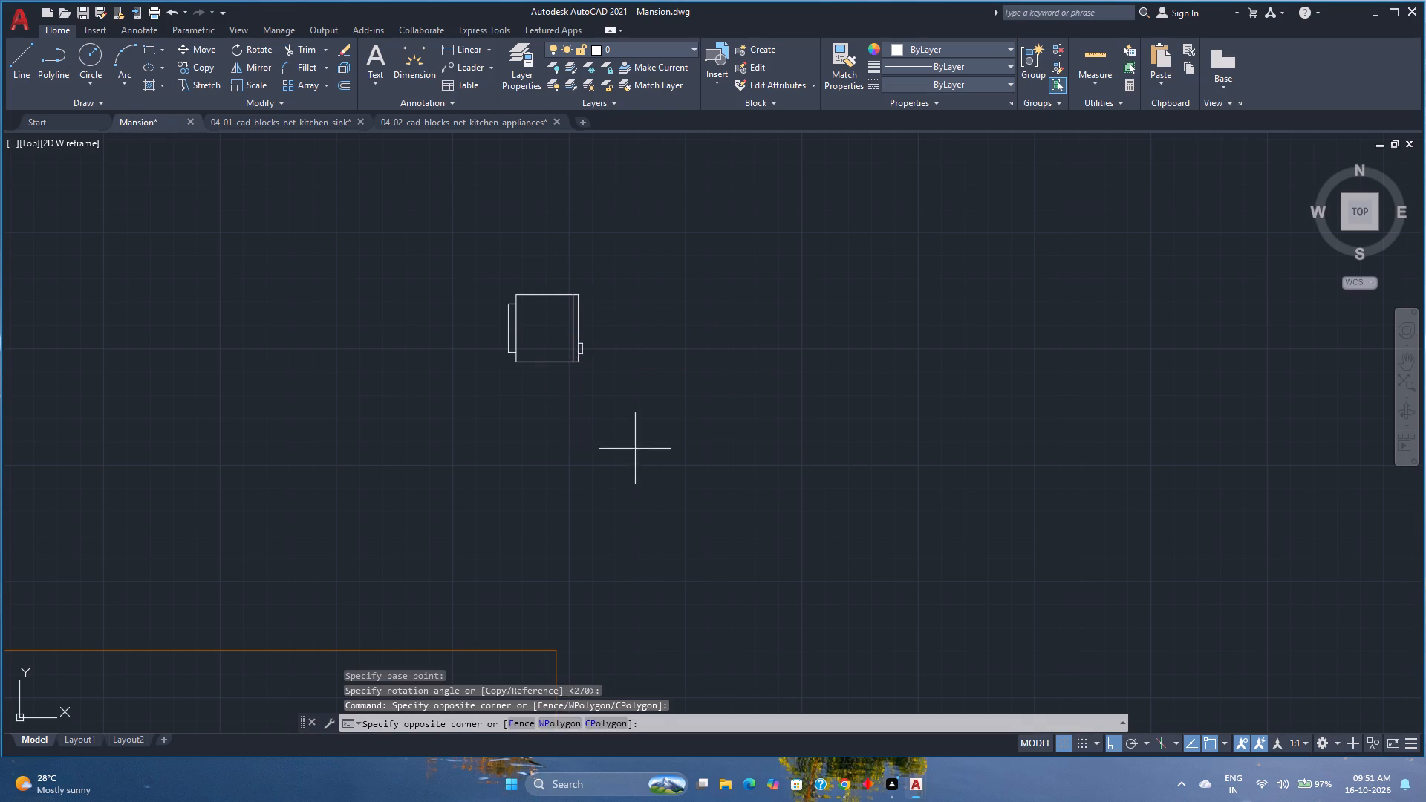
pyautogui.click(491, 296)
pyautogui.click(249, 46)
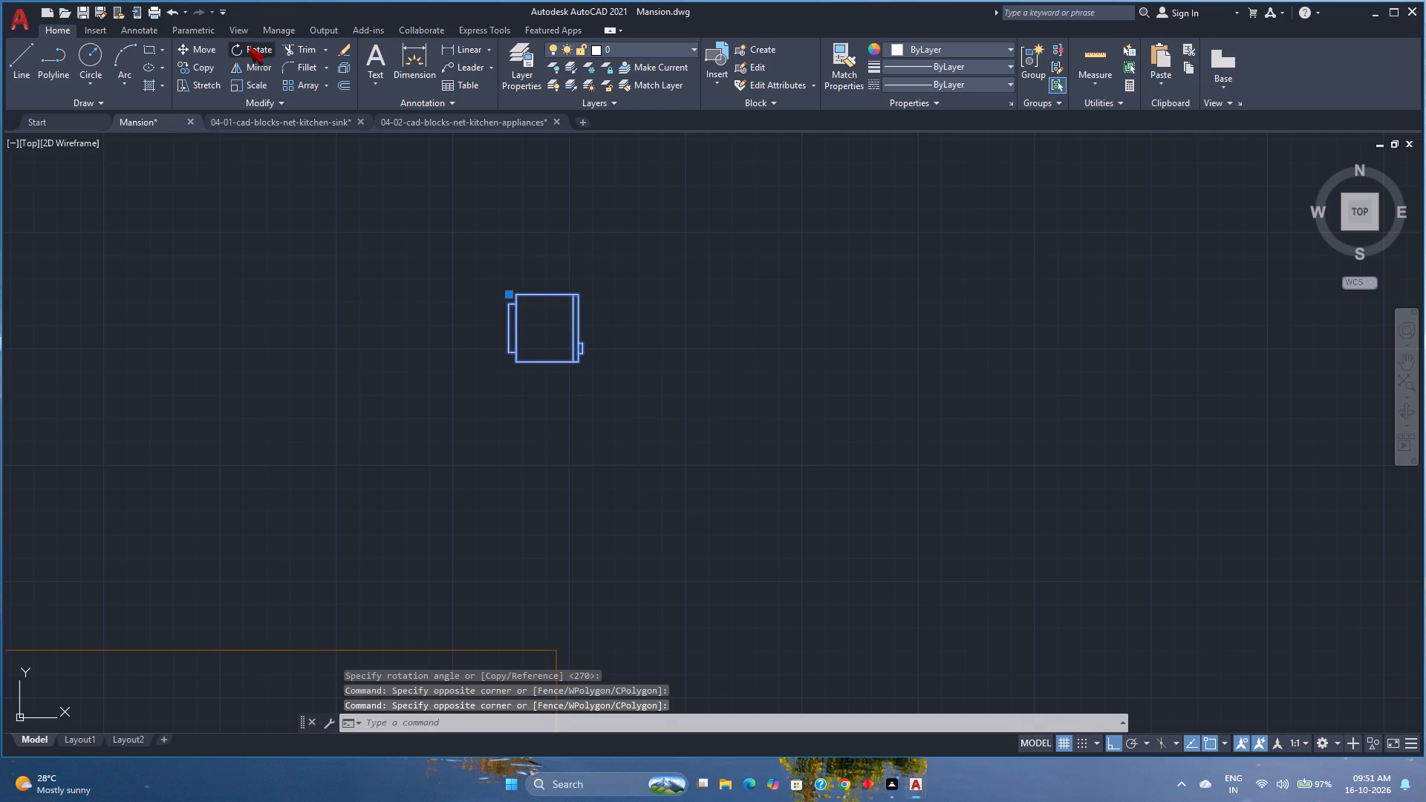
pyautogui.click(553, 338)
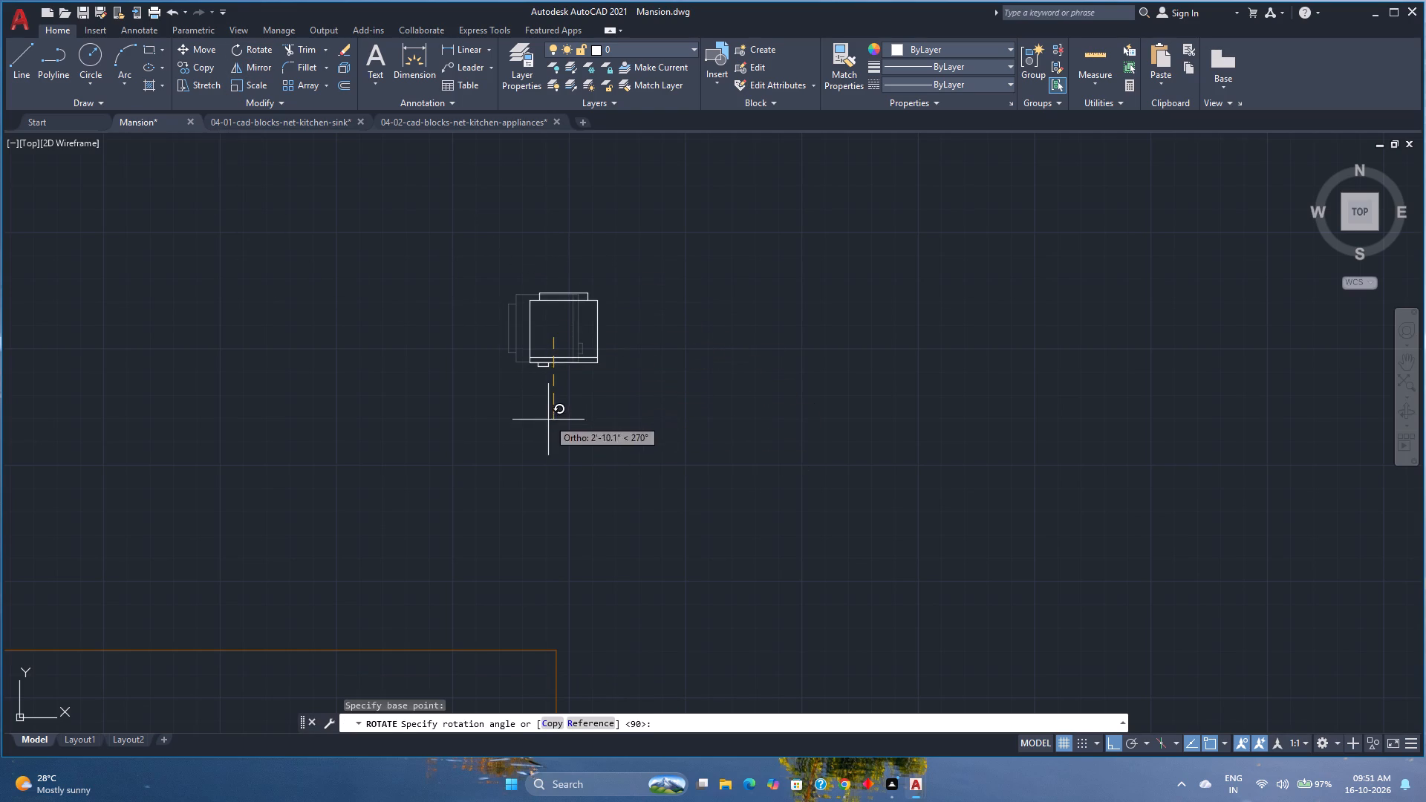
pyautogui.click(391, 353)
# Mirror the kitchen sink about its vertical midline, erasing the source, so the basin sits right of the drainboard.
pyautogui.scroll(-1, 435, 395)
pyautogui.moveTo(435, 395); pyautogui.dragTo(437, 396, button='middle')
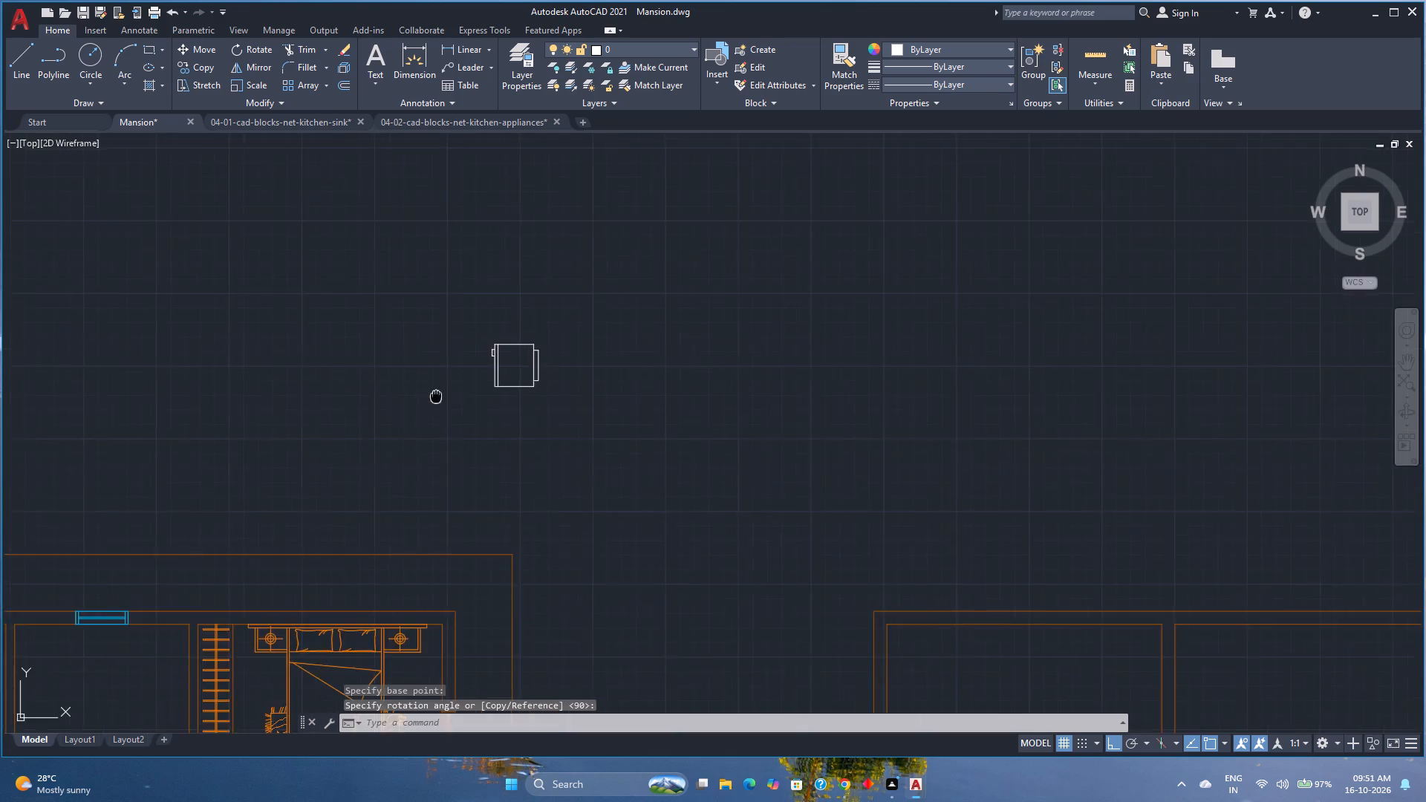
pyautogui.moveTo(437, 396); pyautogui.dragTo(1217, 357, button='middle')
pyautogui.click(703, 596)
pyautogui.scroll(1, 702, 616)
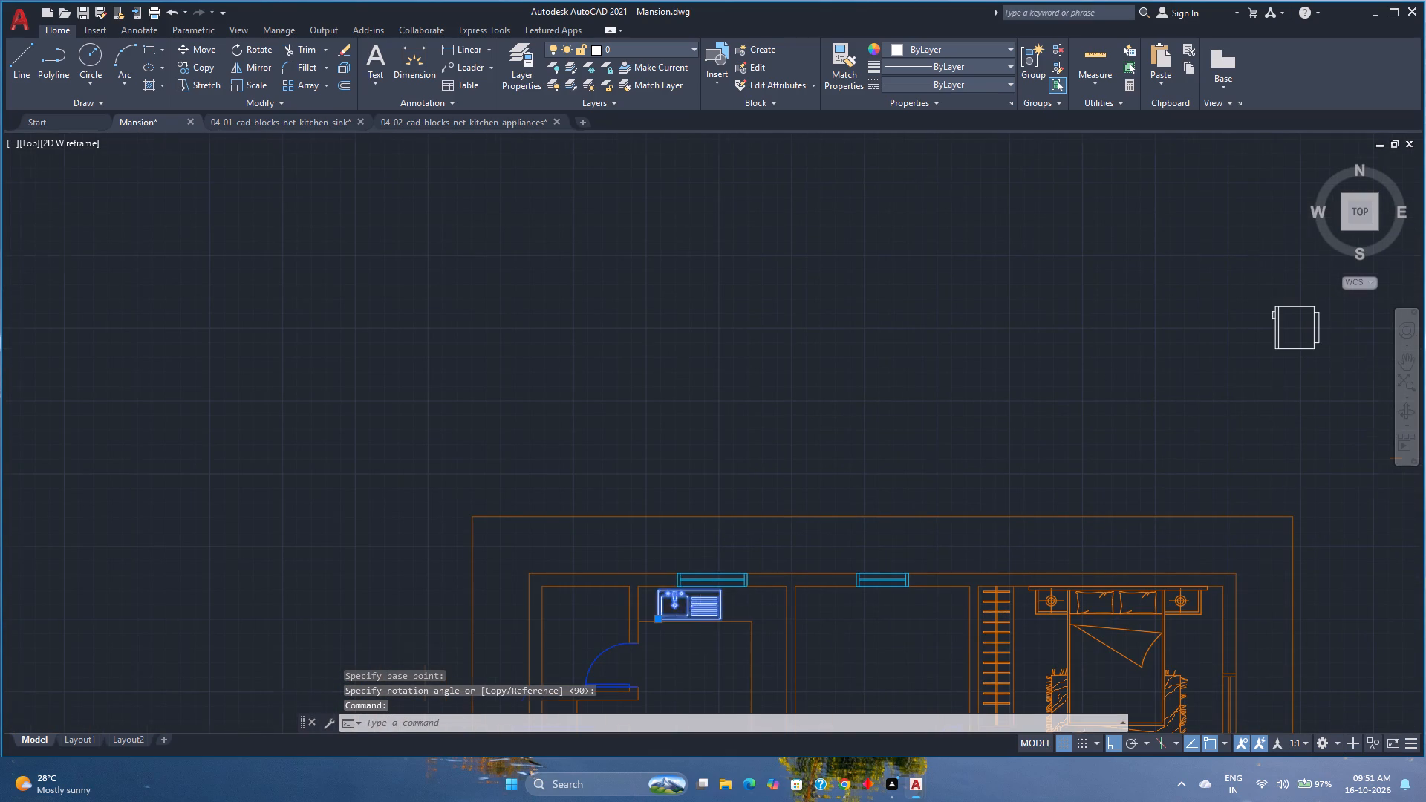
pyautogui.scroll(2, 702, 616)
pyautogui.moveTo(696, 597); pyautogui.dragTo(557, 500, button='middle')
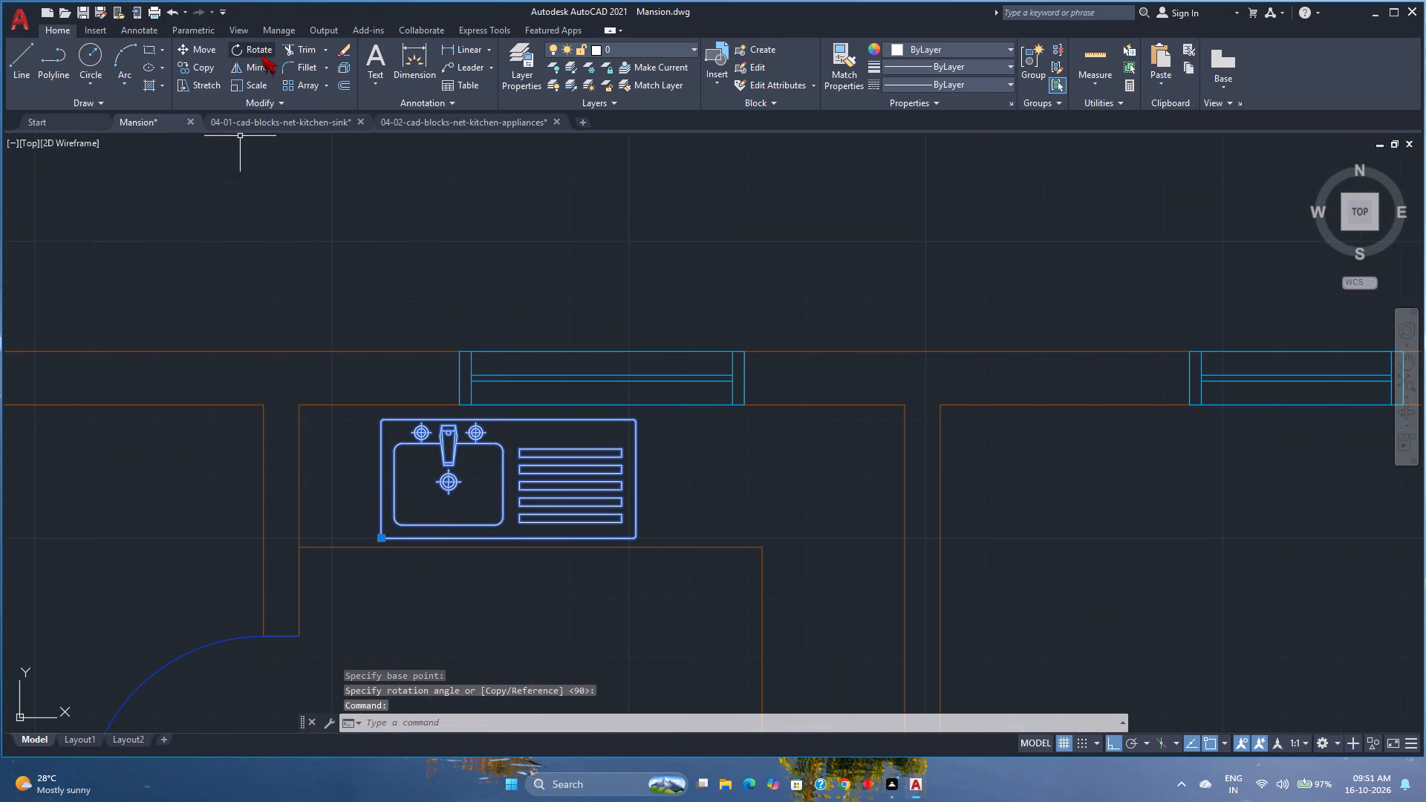
pyautogui.click(253, 62)
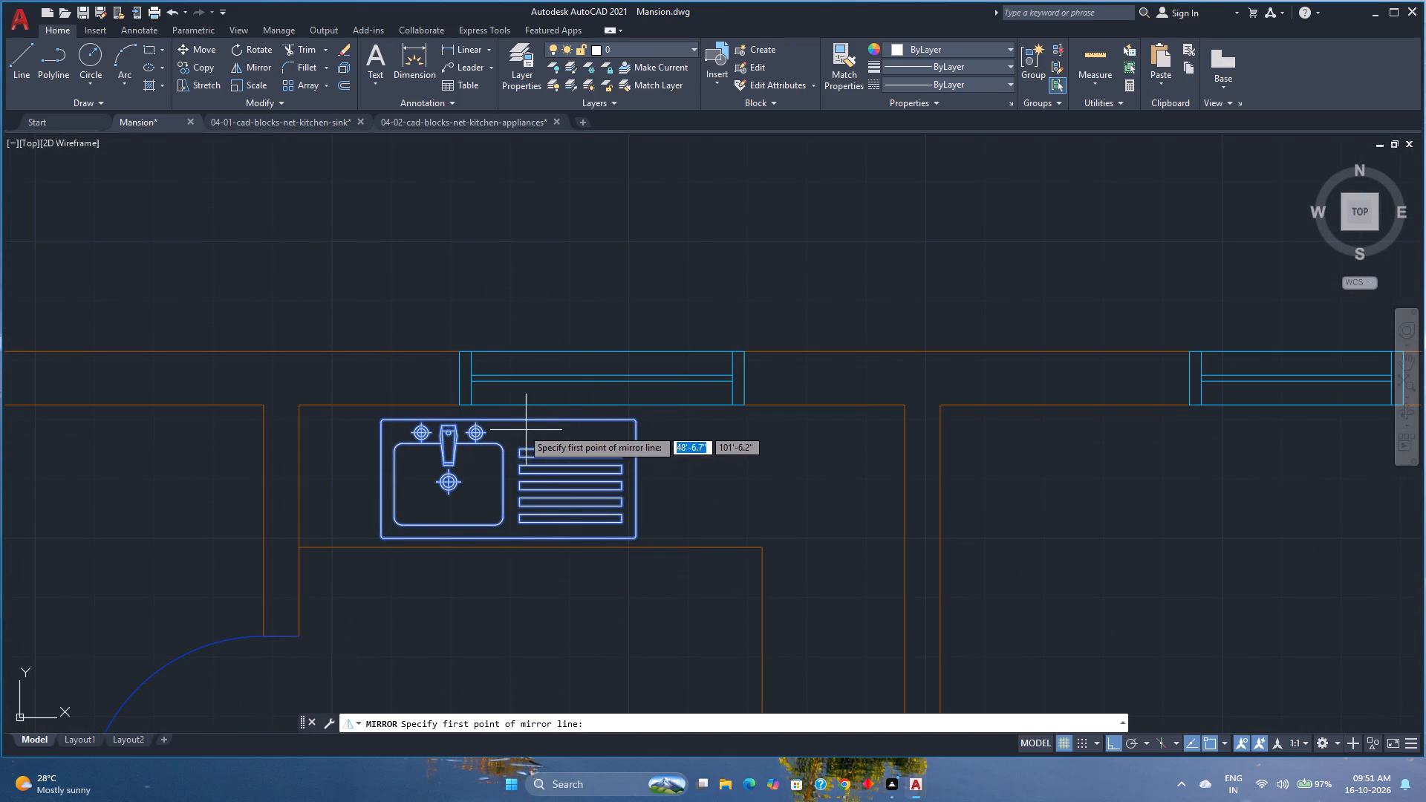
pyautogui.click(504, 418)
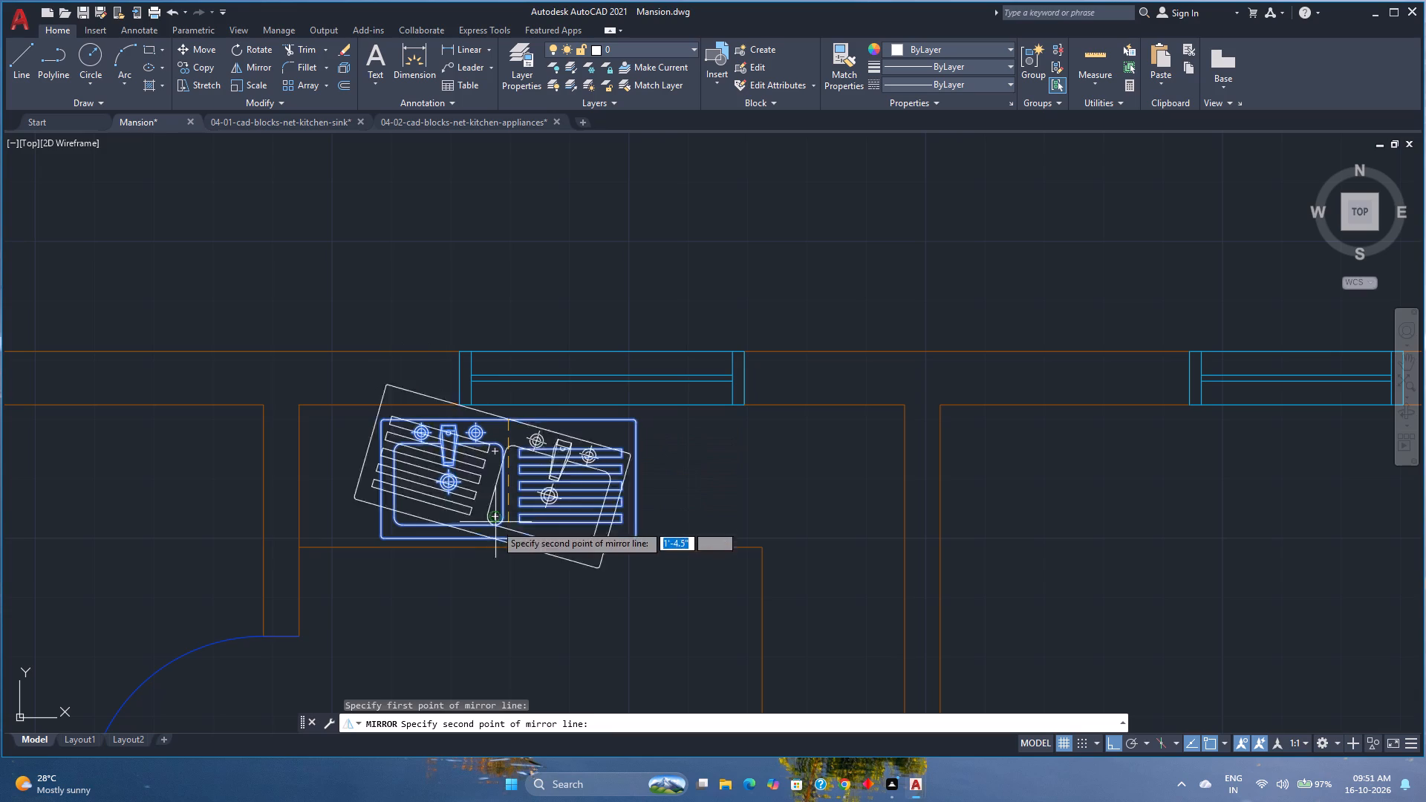
pyautogui.click(519, 613)
pyautogui.moveTo(552, 648); pyautogui.dragTo(519, 613)
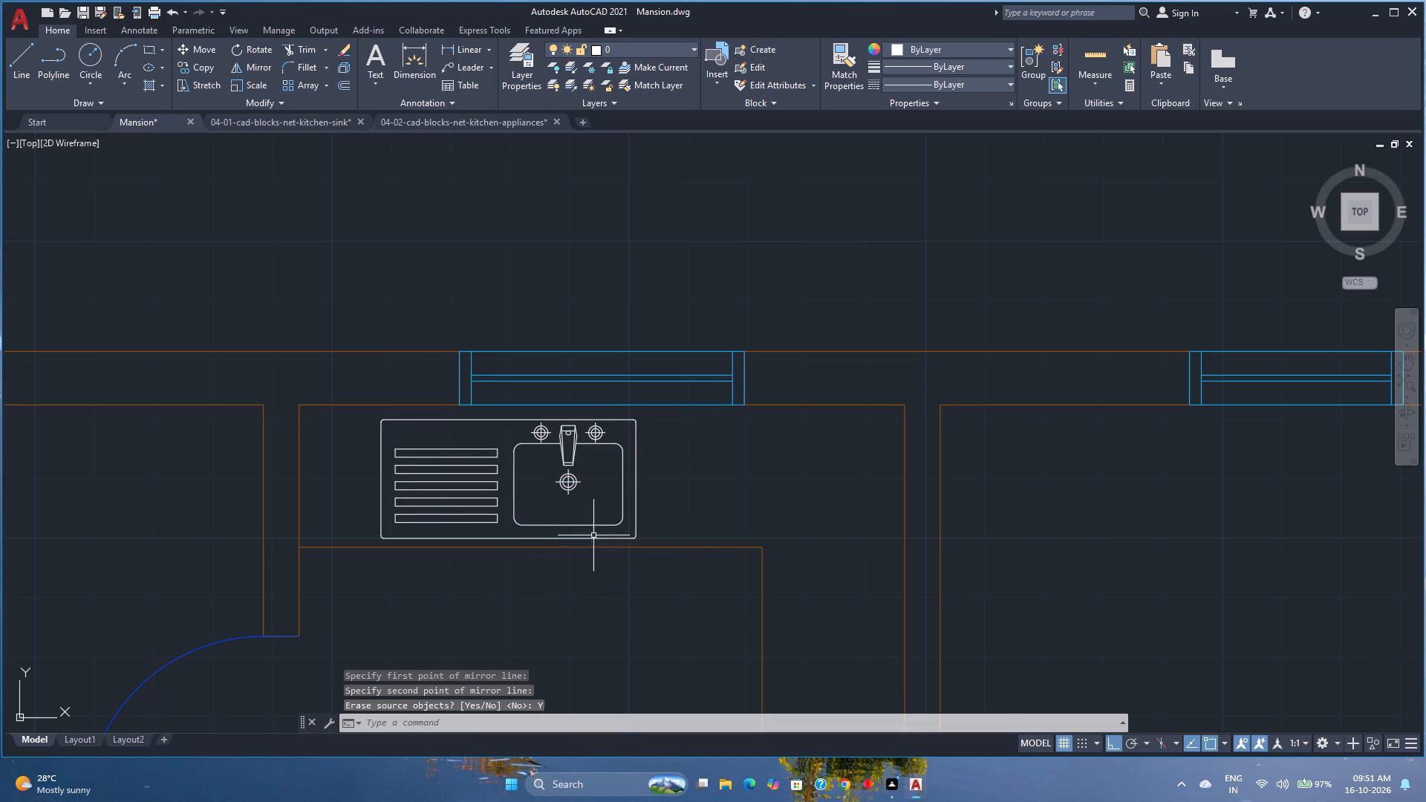
# Move the refrigerator by the upper corner of its rear strip to where the counter's lower end meets the kitchen's right wall.
pyautogui.scroll(-2, 597, 536)
pyautogui.moveTo(612, 600); pyautogui.dragTo(452, 520, button='middle')
pyautogui.scroll(-1, 459, 517)
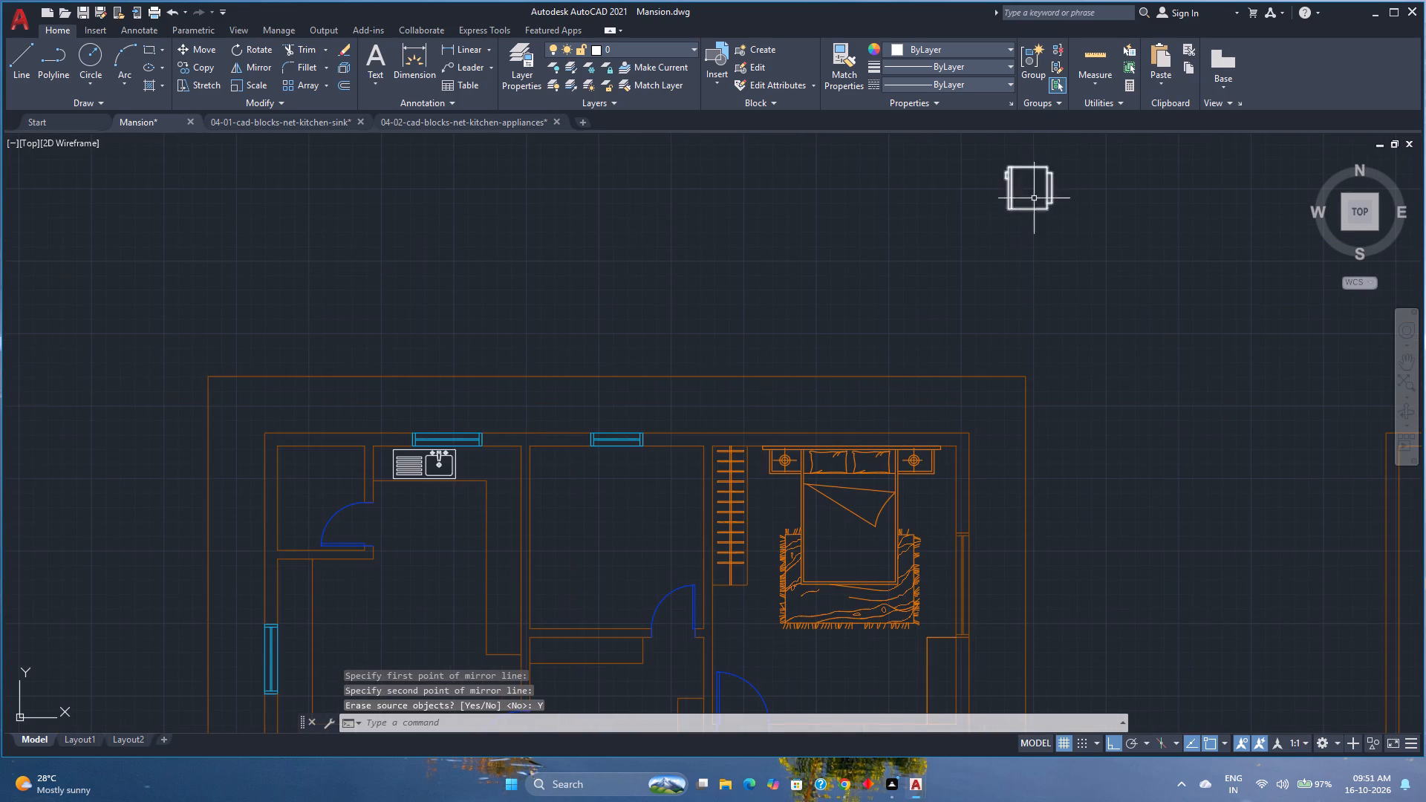
pyautogui.click(1050, 189)
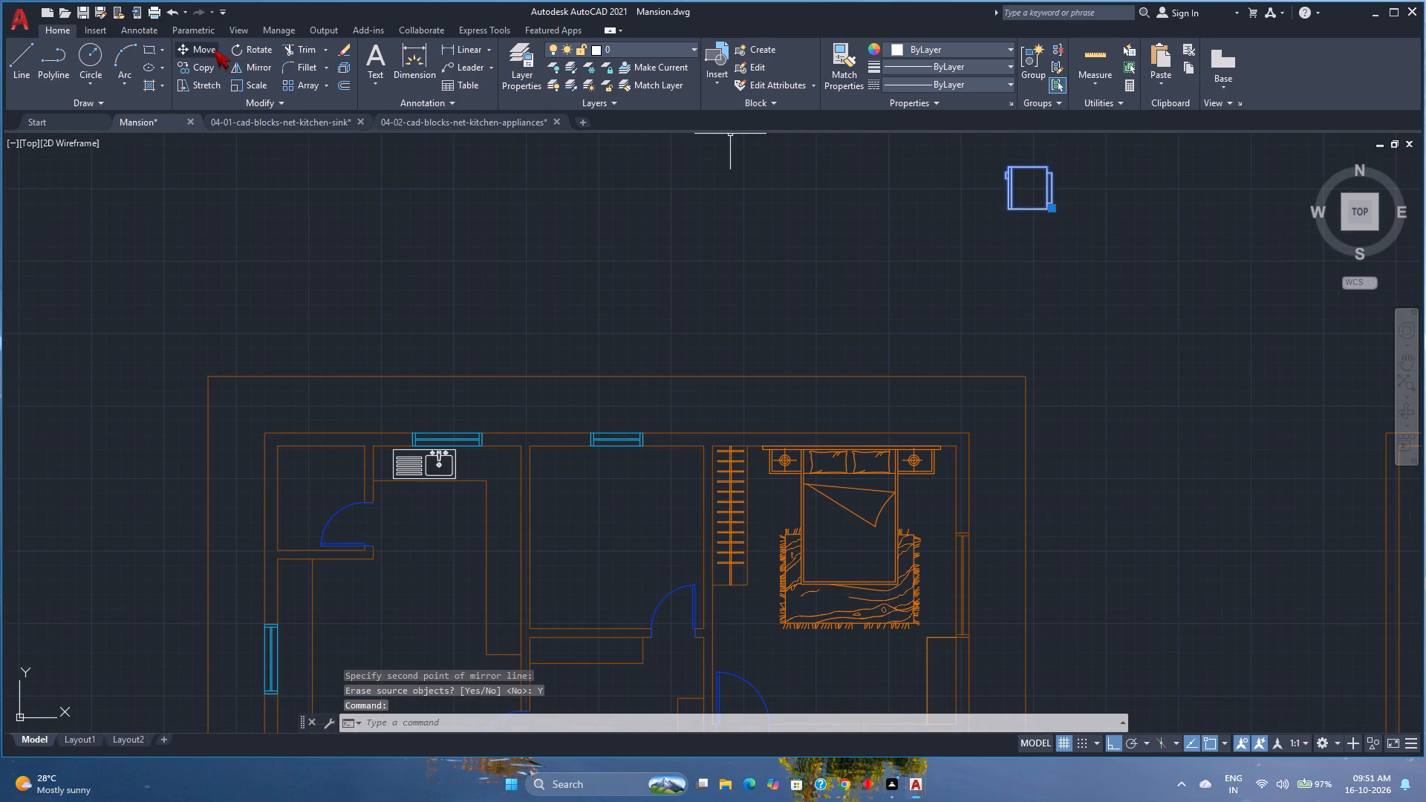
pyautogui.click(212, 50)
pyautogui.scroll(2, 1039, 156)
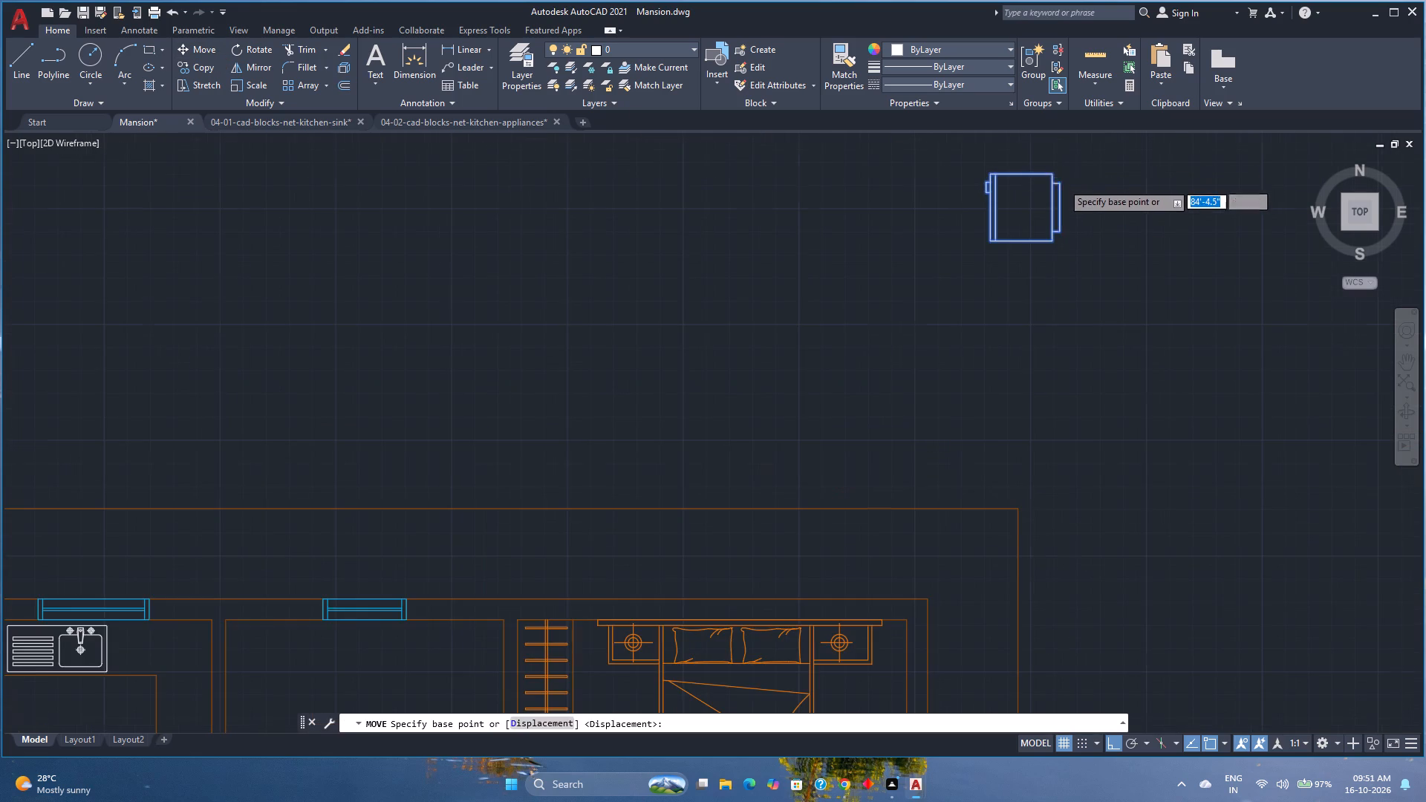
pyautogui.click(1062, 185)
pyautogui.scroll(-7, 742, 202)
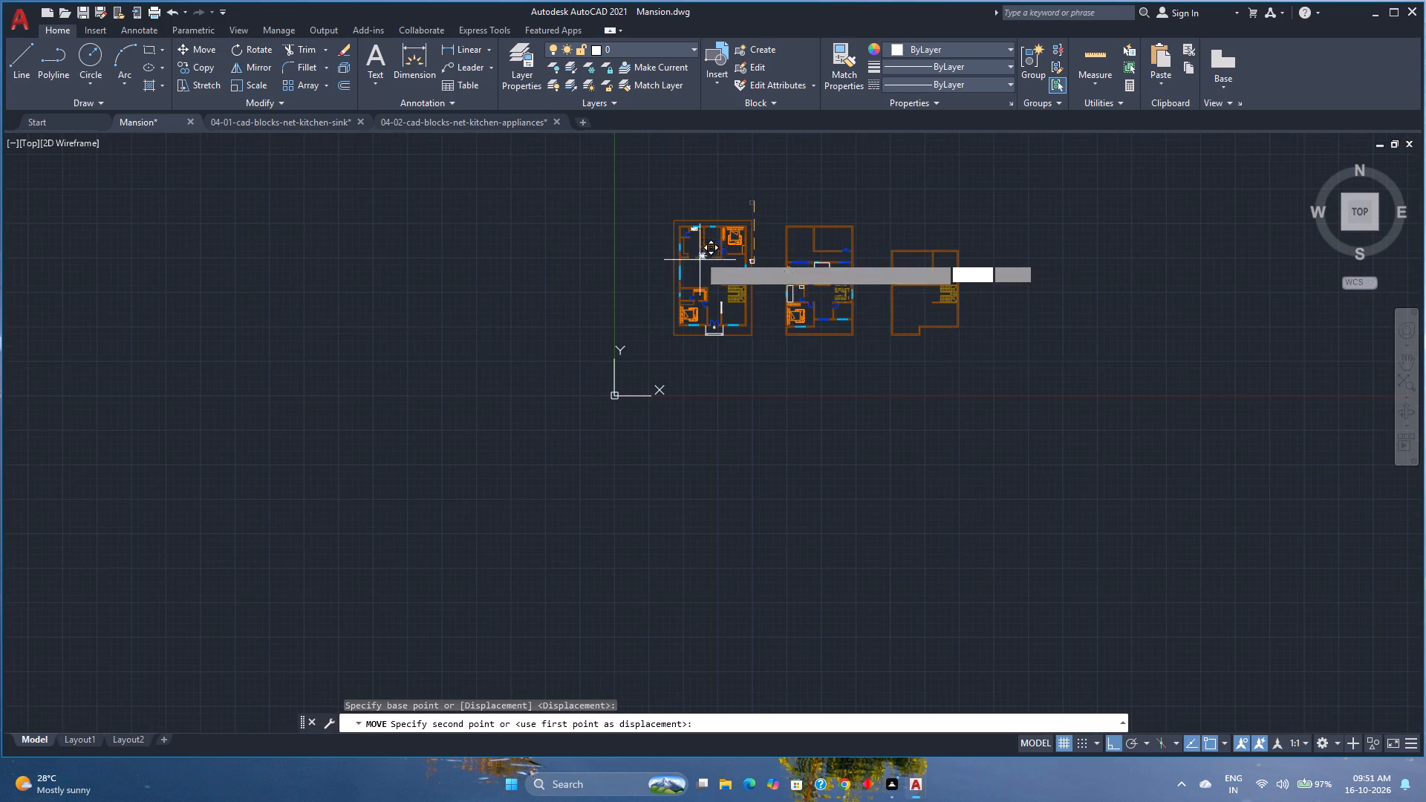
pyautogui.scroll(5, 698, 252)
pyautogui.click(749, 210)
# Move the refrigerator straight down so its upper edge meets the lower end of the kitchen counter.
pyautogui.scroll(2, 742, 219)
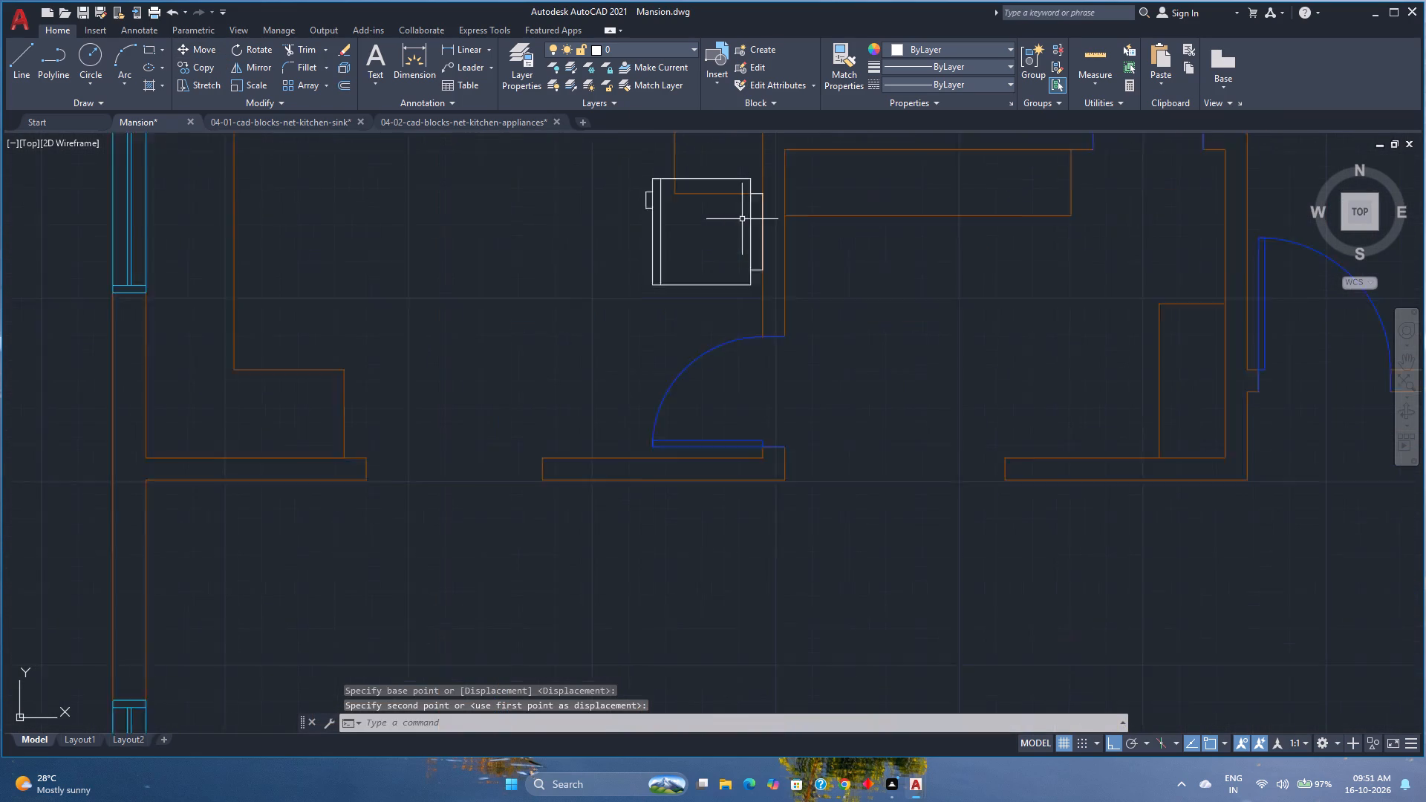
pyautogui.scroll(1, 742, 219)
pyautogui.click(756, 273)
pyautogui.click(199, 49)
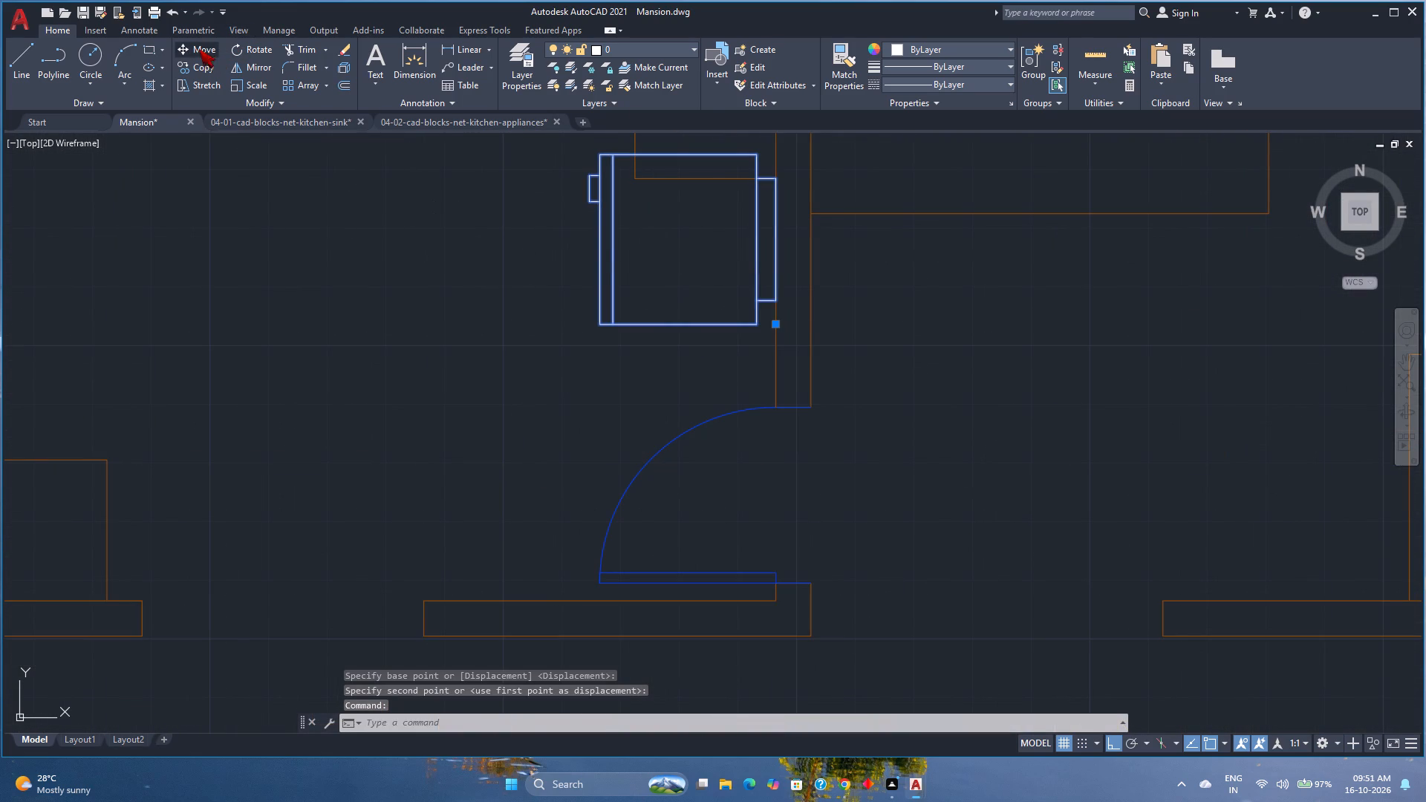
pyautogui.moveTo(660, 230); pyautogui.dragTo(541, 334, button='middle')
pyautogui.click(517, 256)
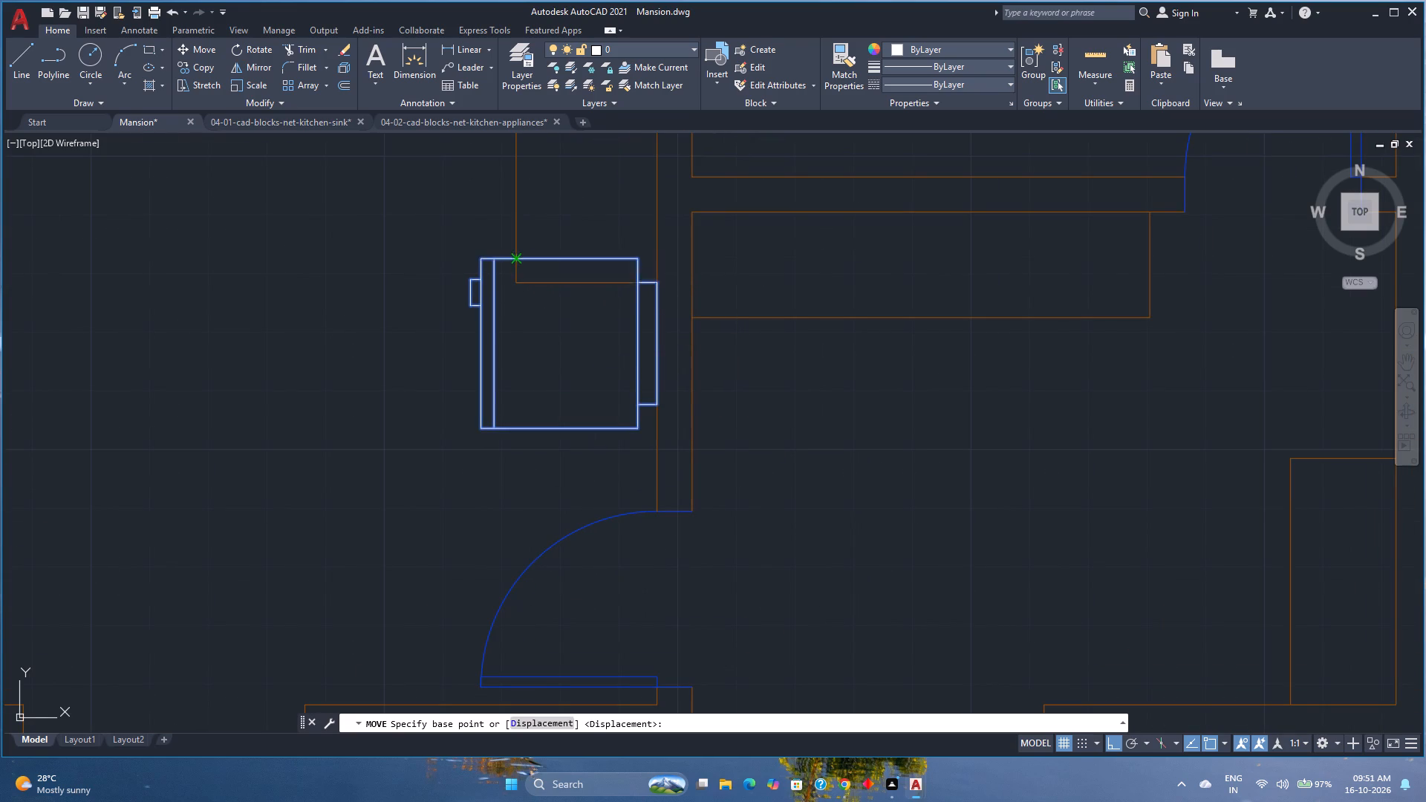
pyautogui.click(515, 282)
pyautogui.scroll(-2, 515, 282)
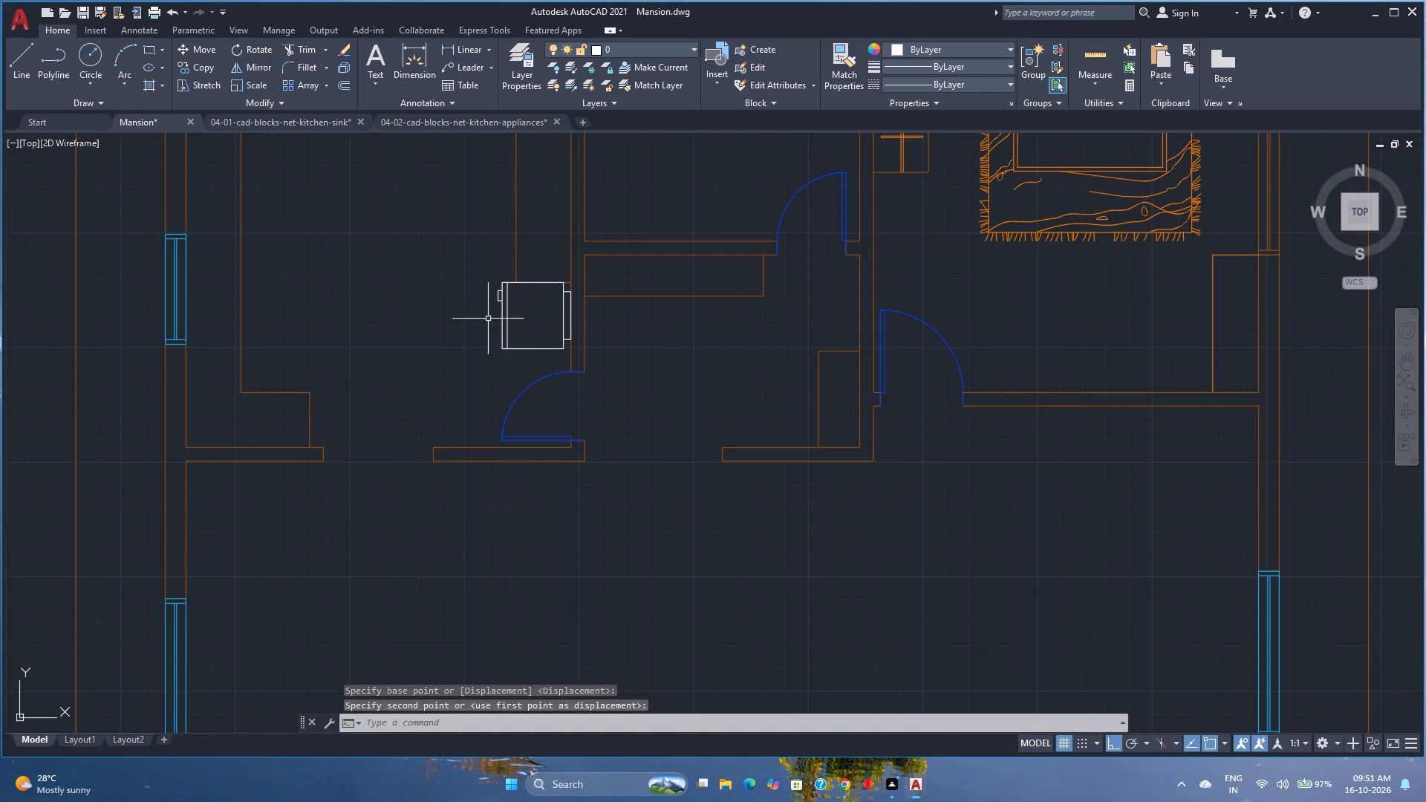
pyautogui.scroll(-2, 481, 333)
pyautogui.moveTo(481, 333); pyautogui.dragTo(590, 318, button='middle')
pyautogui.moveTo(573, 337); pyautogui.dragTo(553, 340, button='middle')
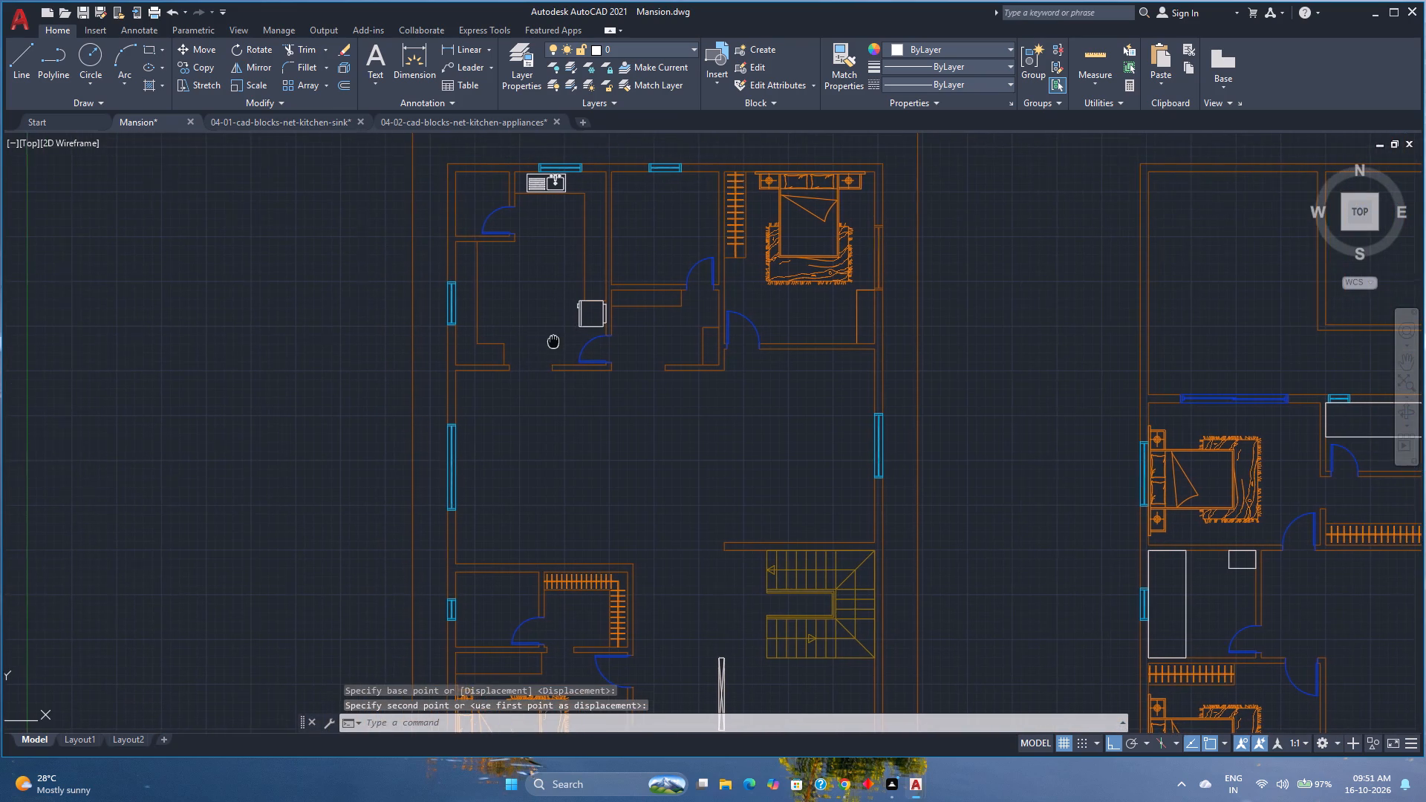
pyautogui.moveTo(553, 340); pyautogui.dragTo(553, 340, button='middle')
pyautogui.scroll(-1, 561, 329)
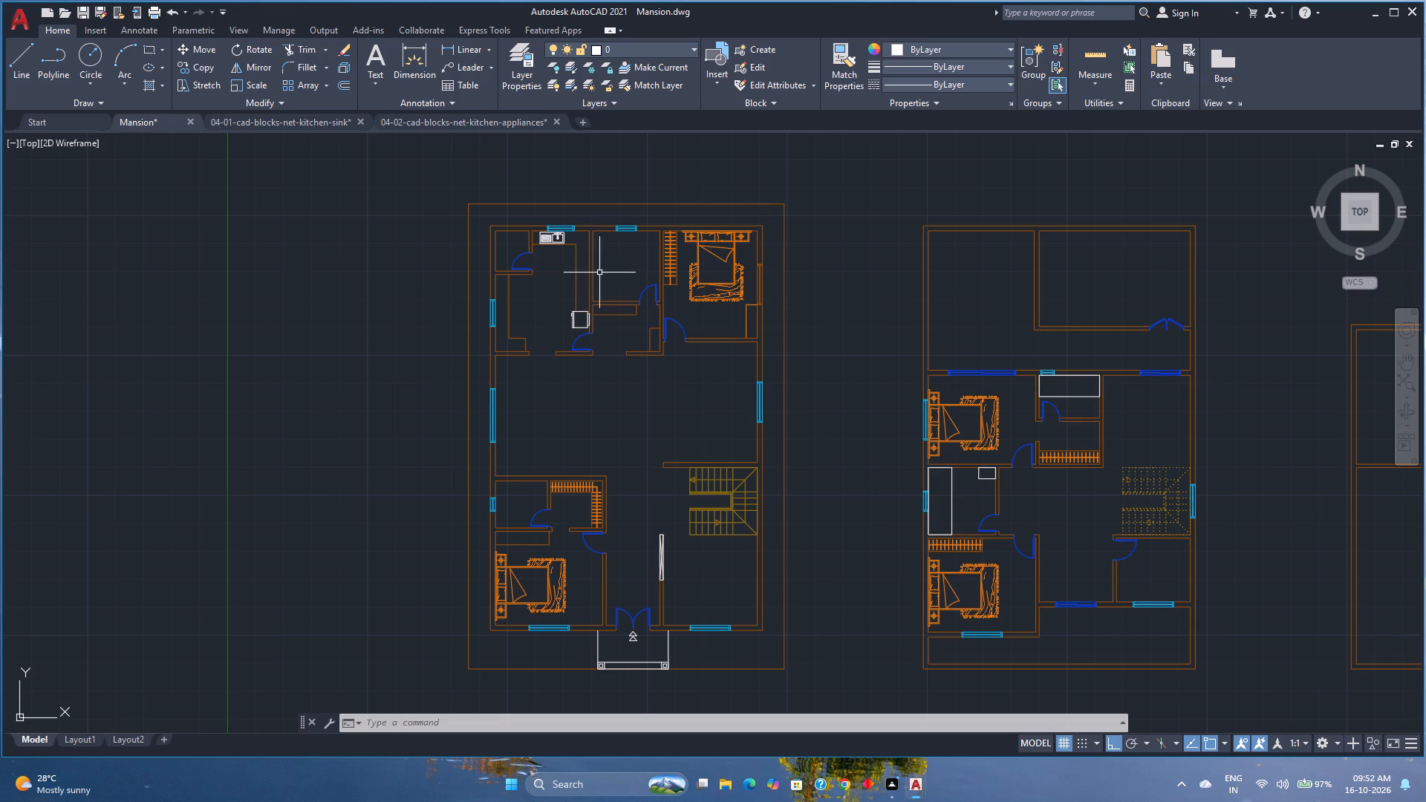
# Close the 04-02-cad-blocks-net-kitchen-appliances drawing without saving its changes.
pyautogui.click(520, 120)
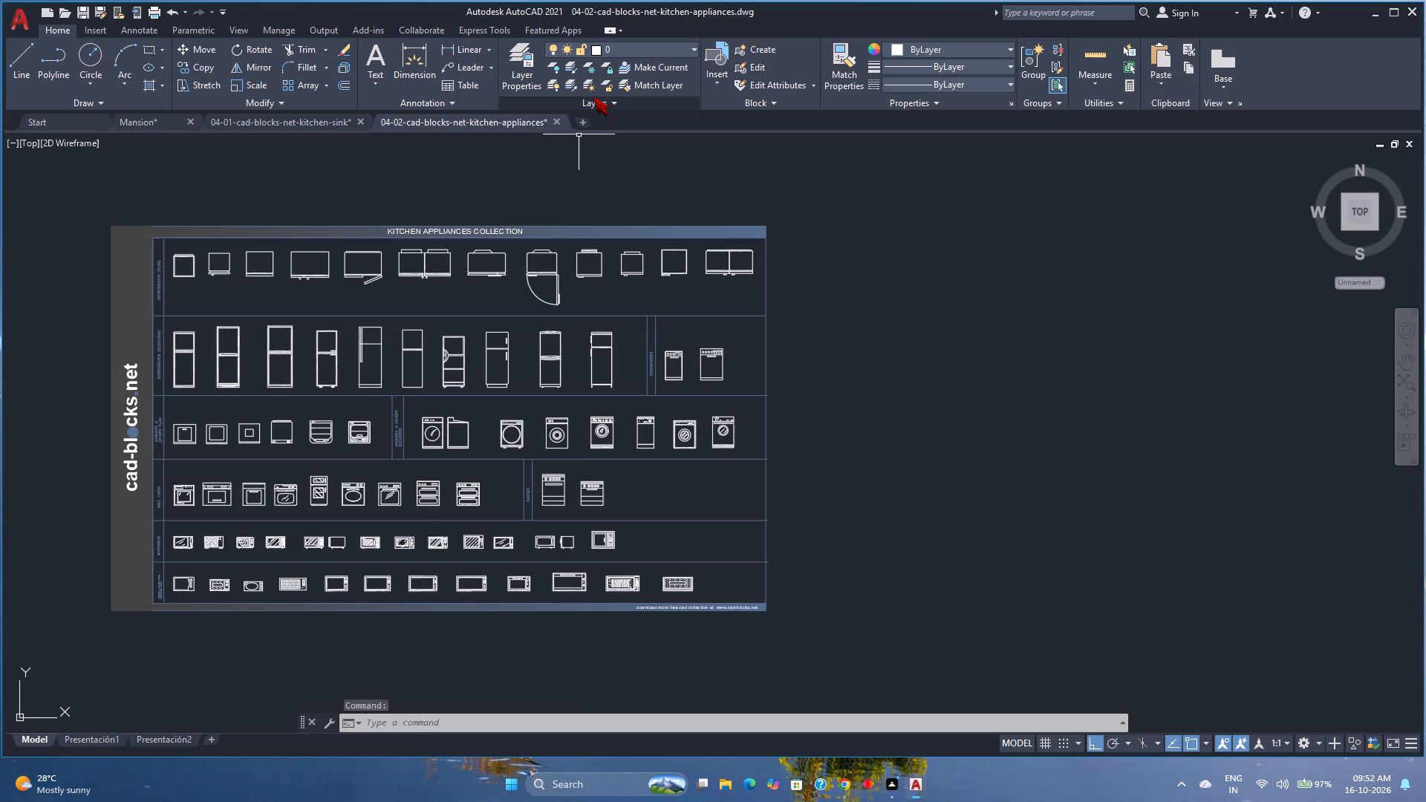
pyautogui.click(559, 123)
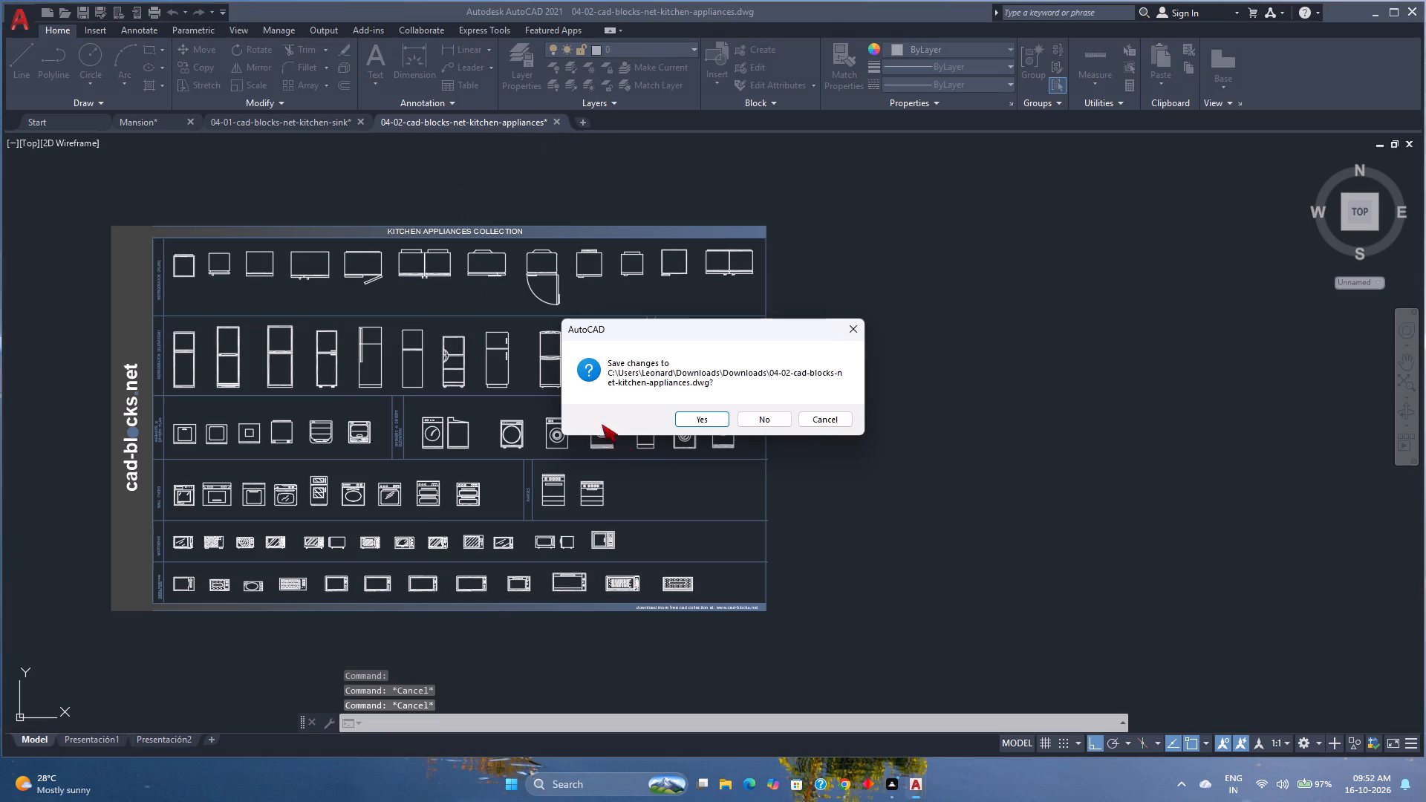
pyautogui.click(758, 423)
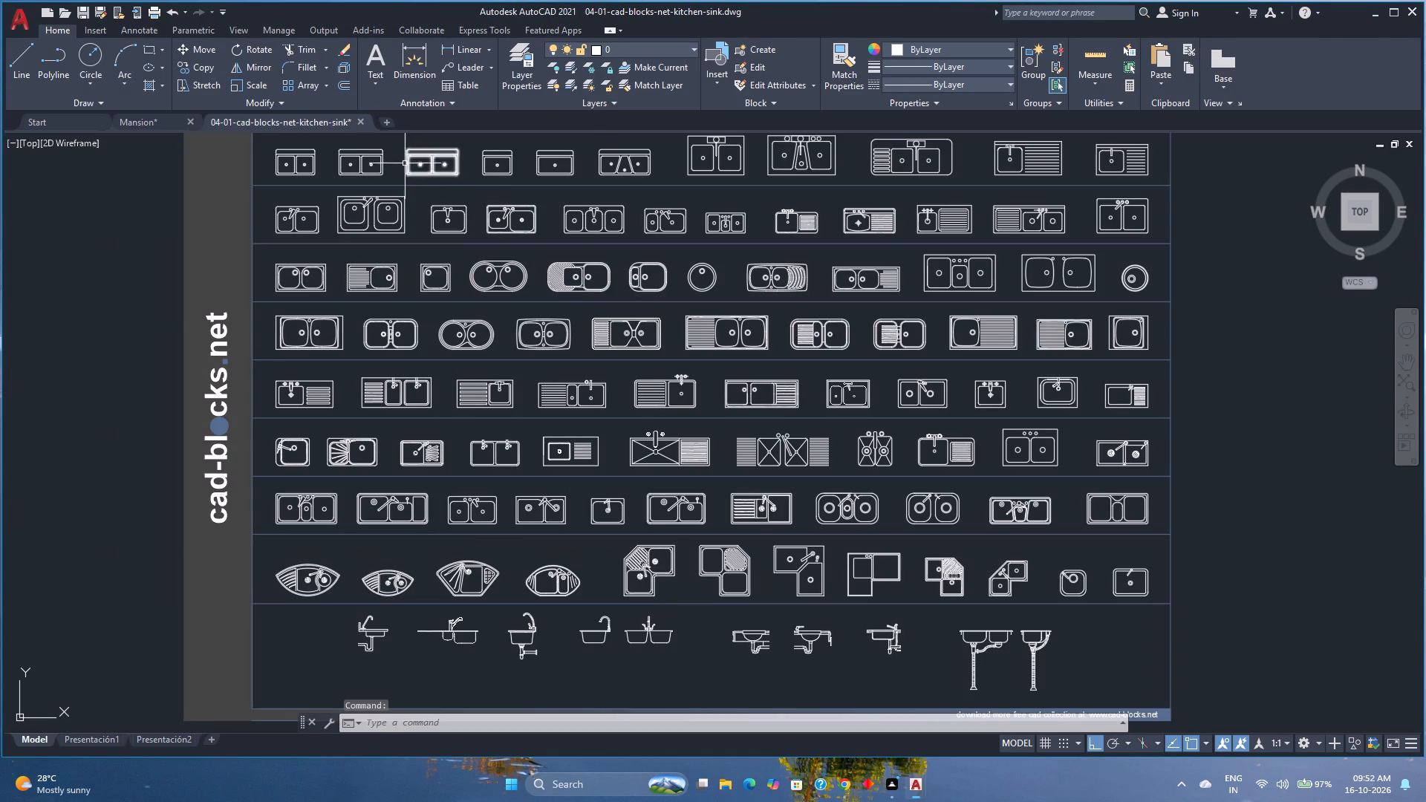
# Open the recent drawing 01-10-cad-blocks-net-tables.
pyautogui.click(67, 123)
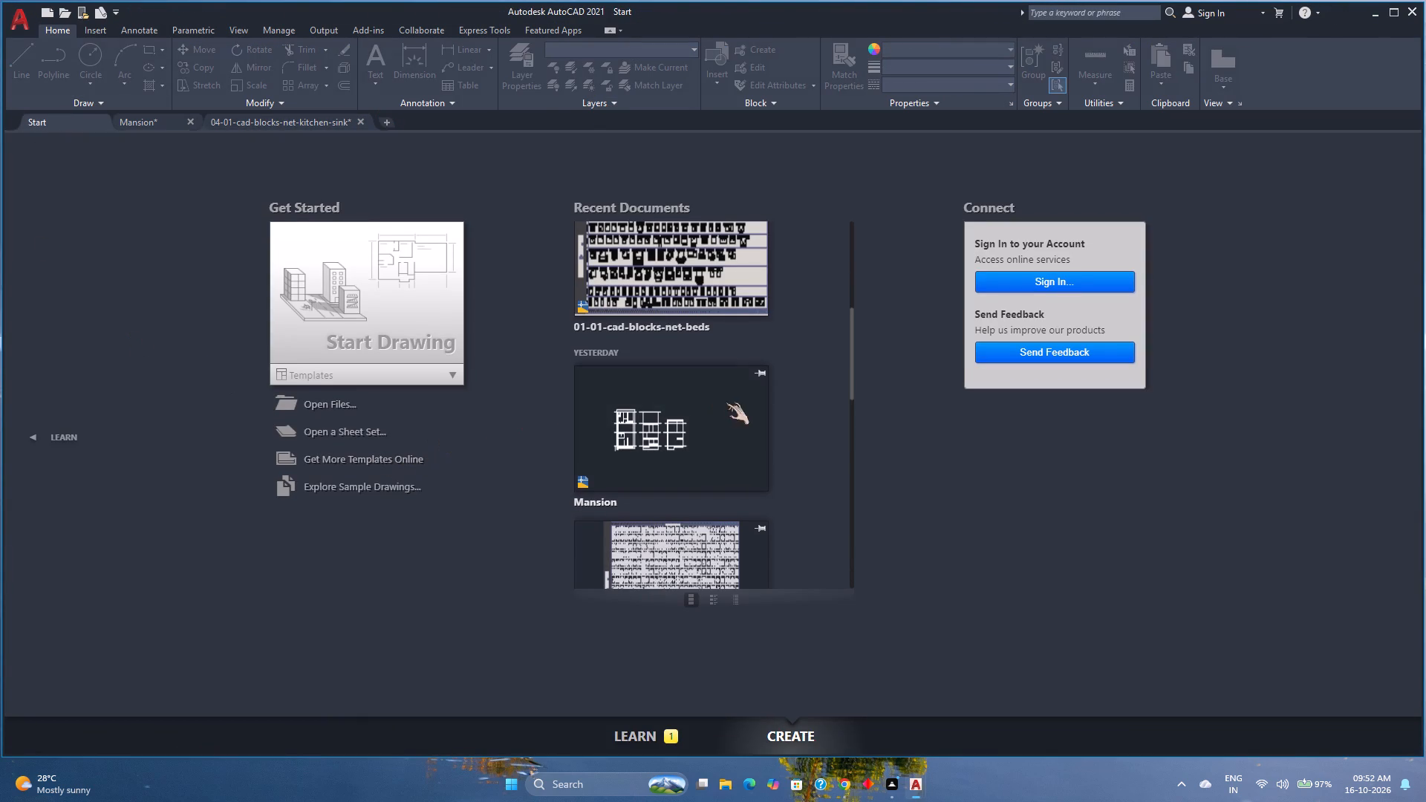
pyautogui.scroll(-4, 663, 332)
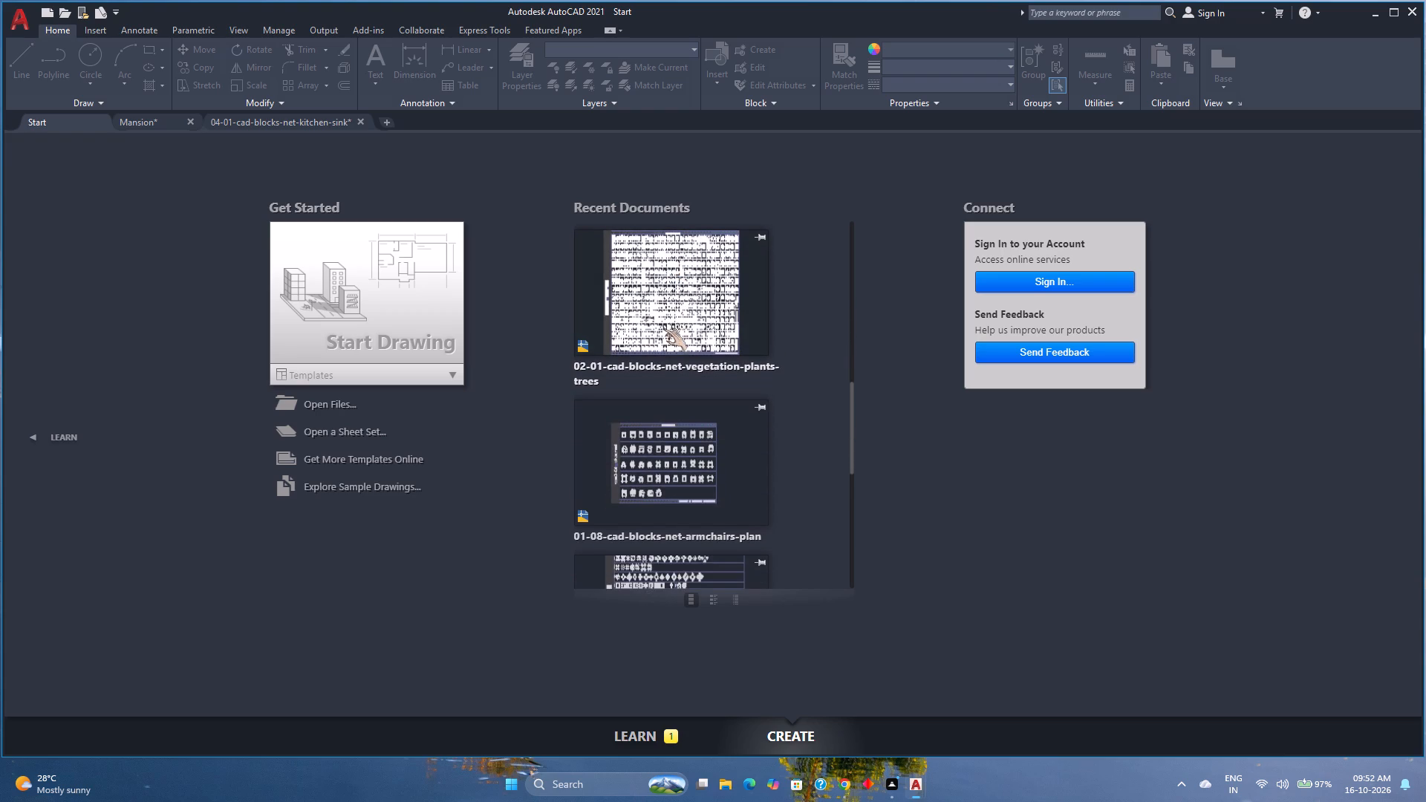
pyautogui.scroll(-2, 663, 327)
pyautogui.click(679, 468)
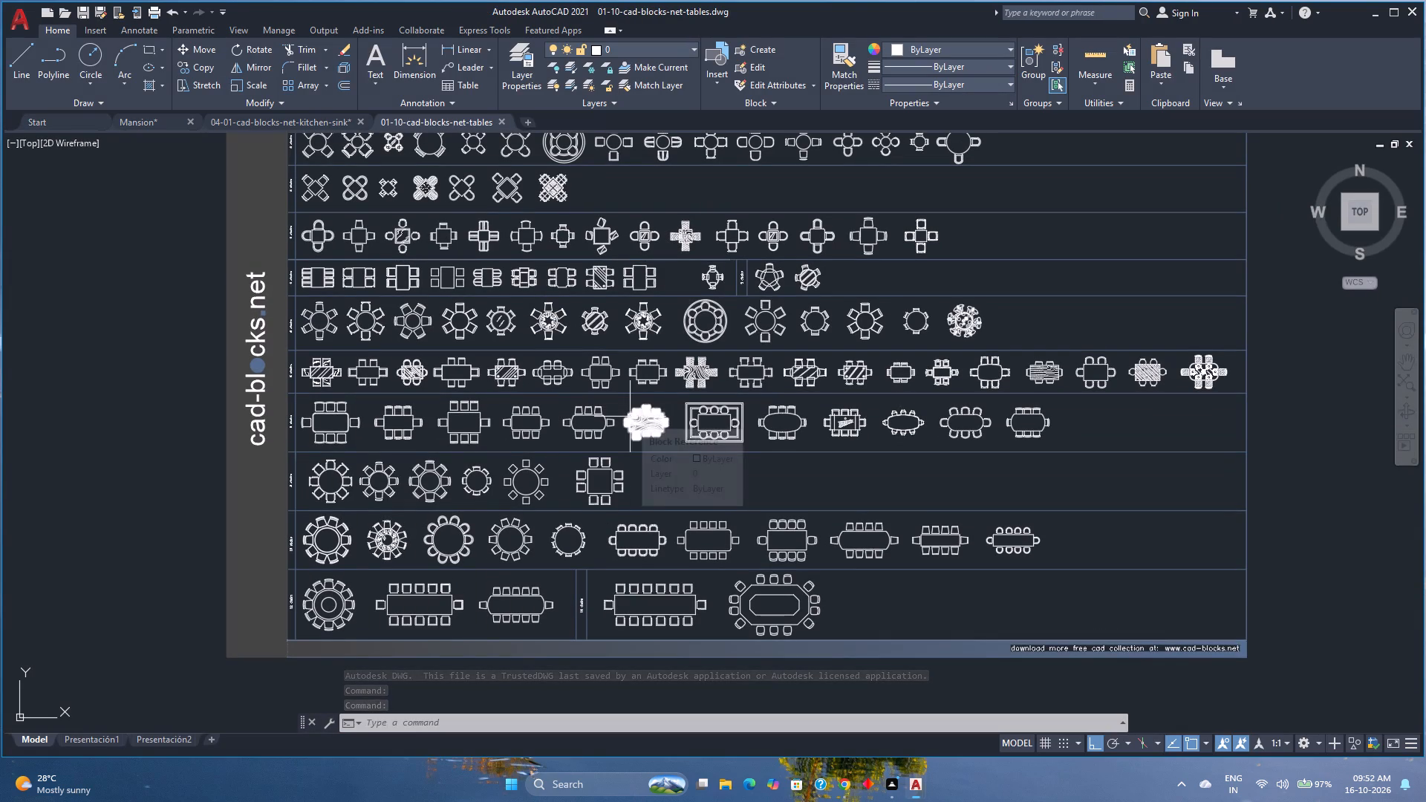
# Copy the first eight-chair dining table block, with the rounded rectangular top, to the clipboard.
pyautogui.scroll(2, 374, 429)
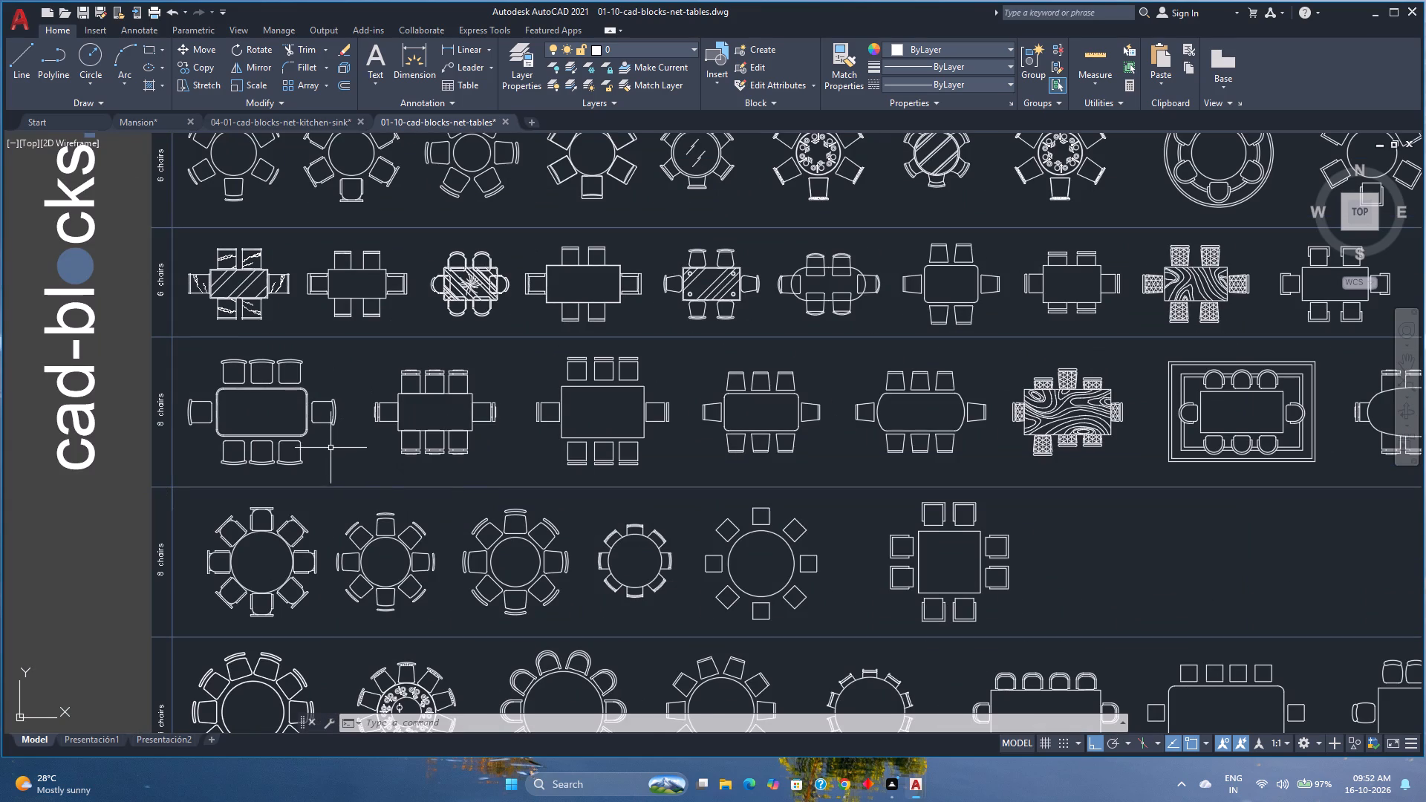
pyautogui.click(274, 436)
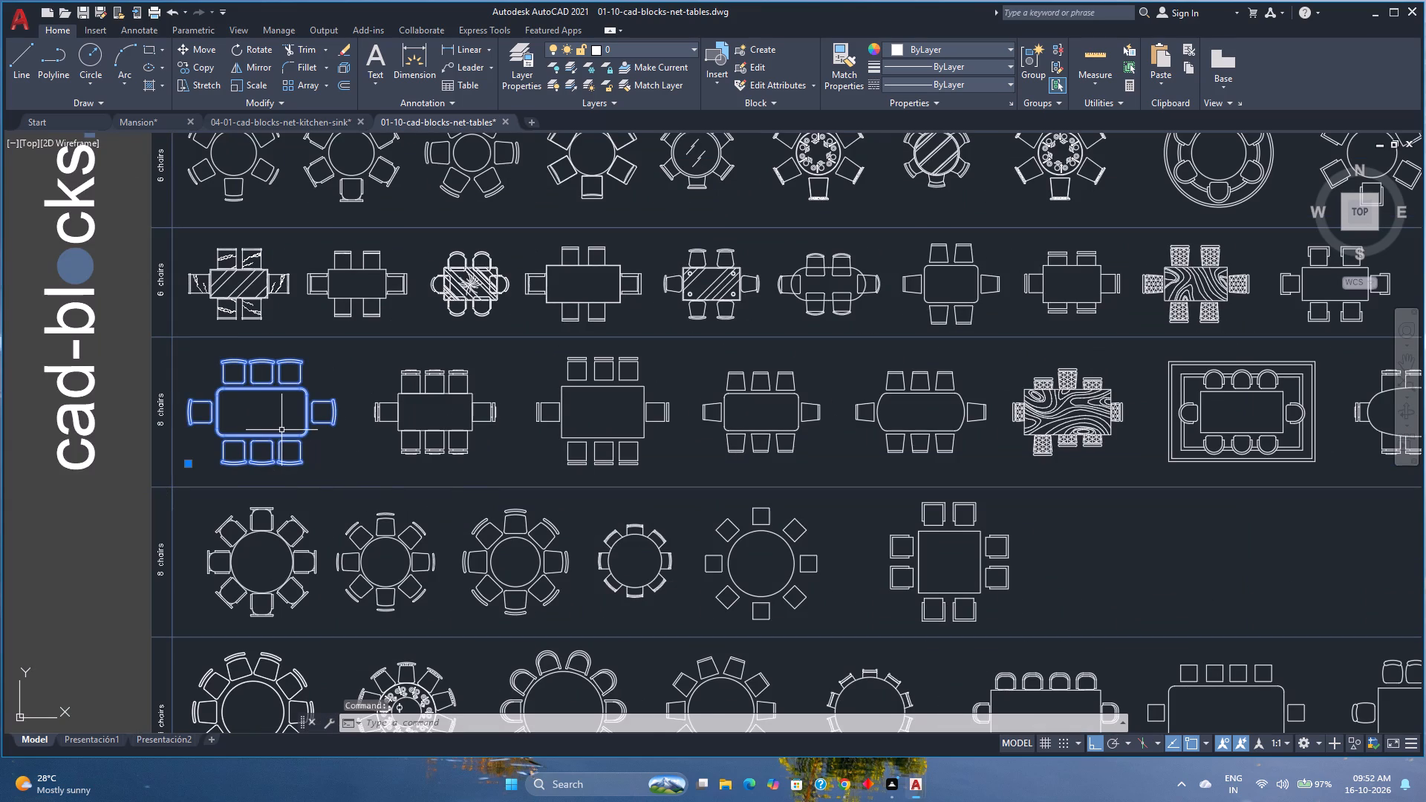
pyautogui.hotkey('ctrl', 'c')
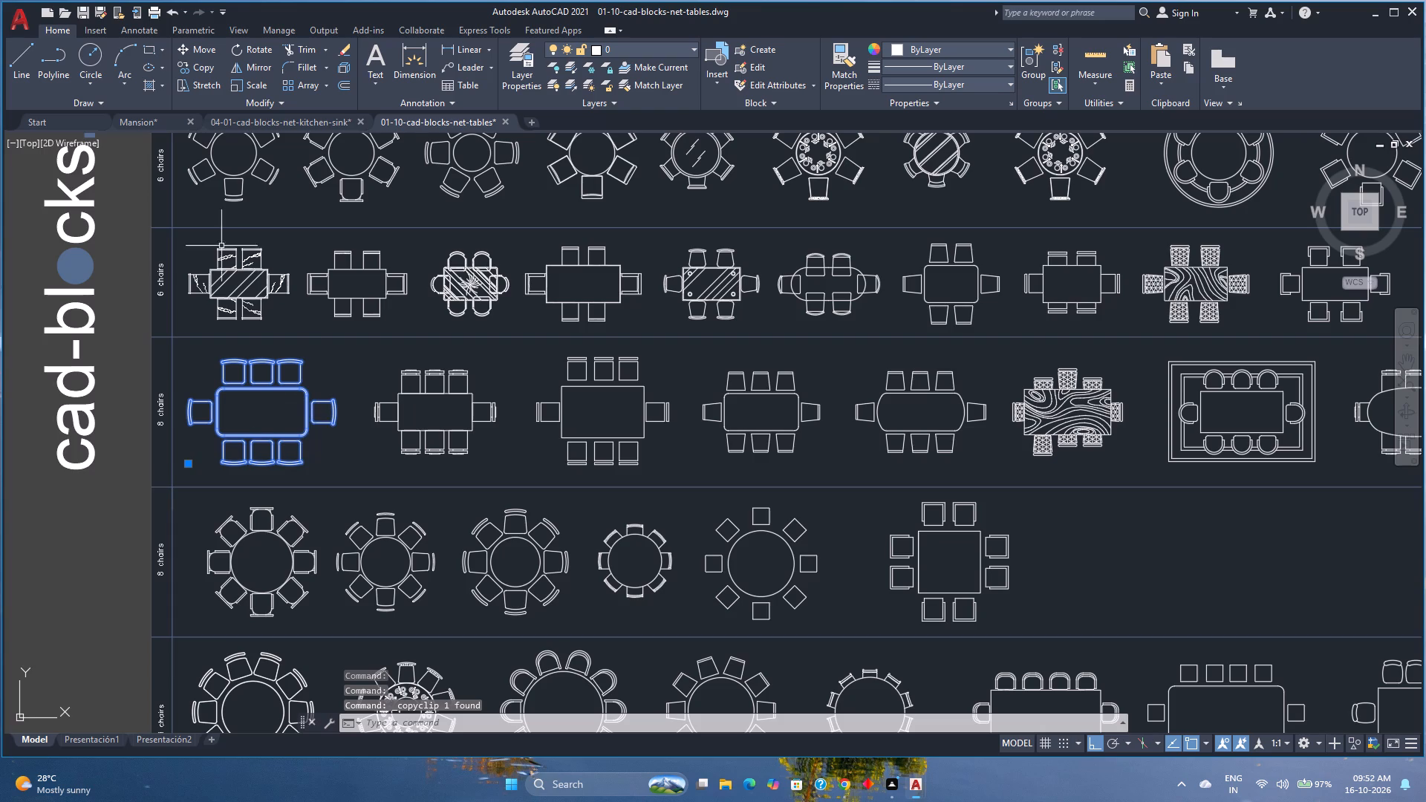
# Examine the other dining table blocks in the tables collection.
pyautogui.scroll(2, 364, 391)
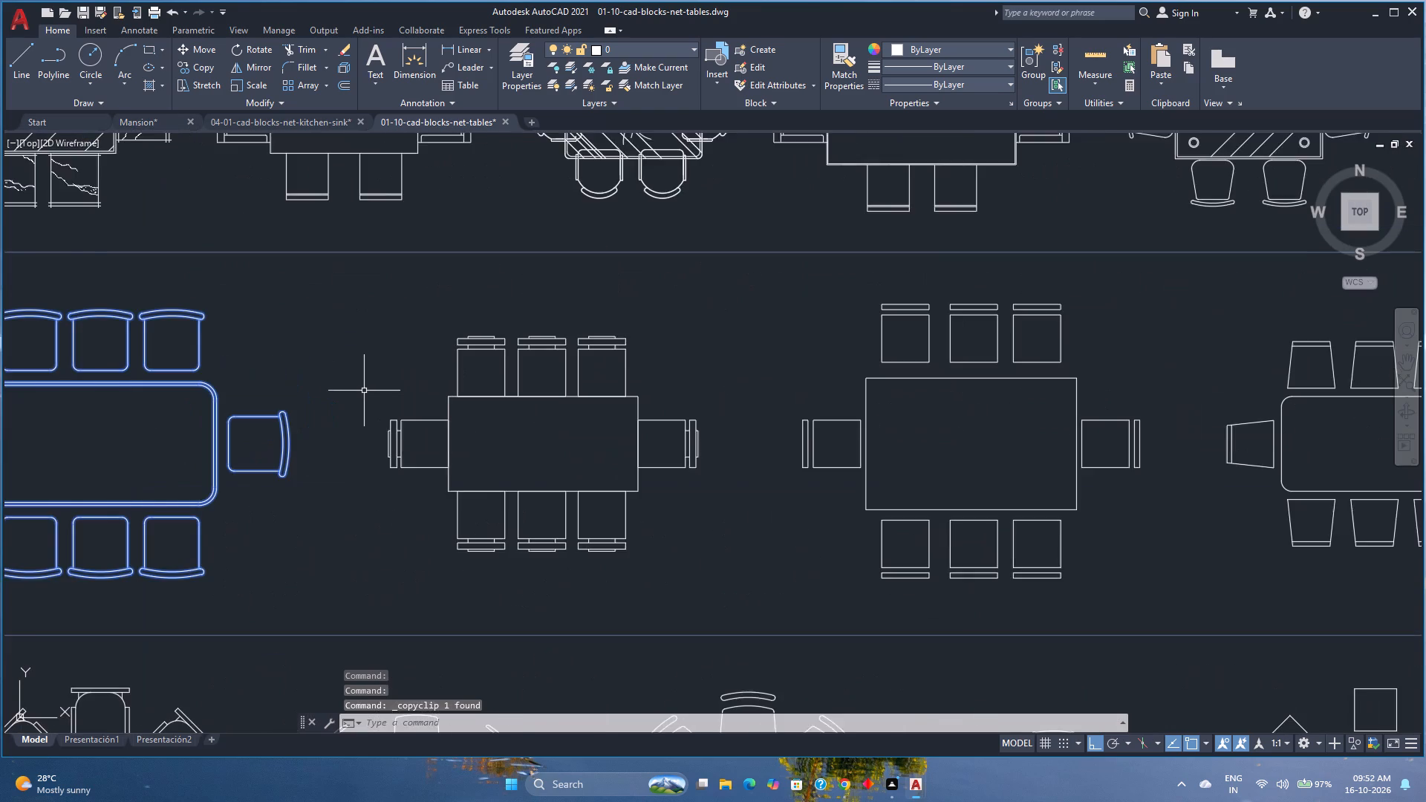
pyautogui.scroll(-2, 364, 391)
pyautogui.moveTo(368, 358); pyautogui.dragTo(362, 431, button='middle')
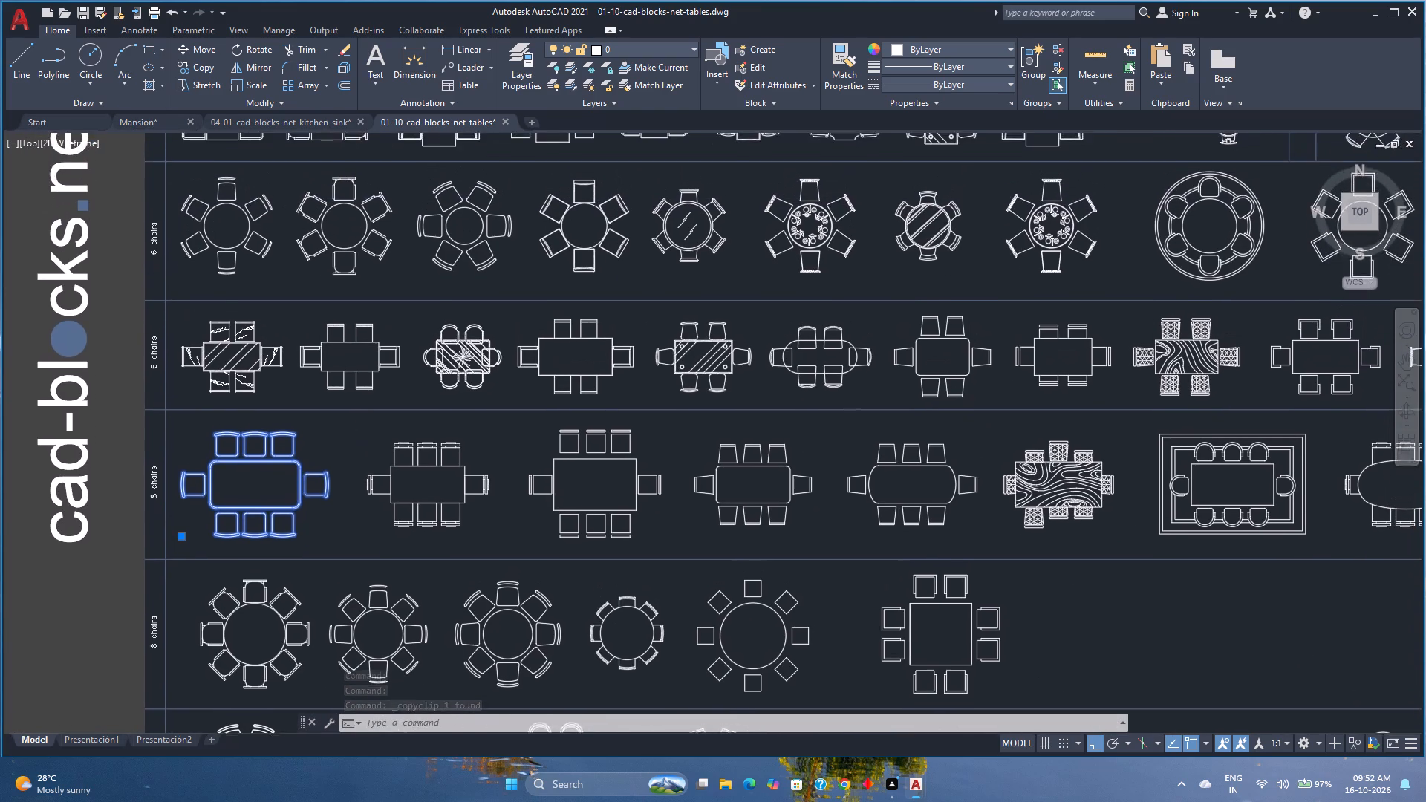
pyautogui.moveTo(362, 431); pyautogui.dragTo(362, 436, button='middle')
pyautogui.scroll(-1, 362, 436)
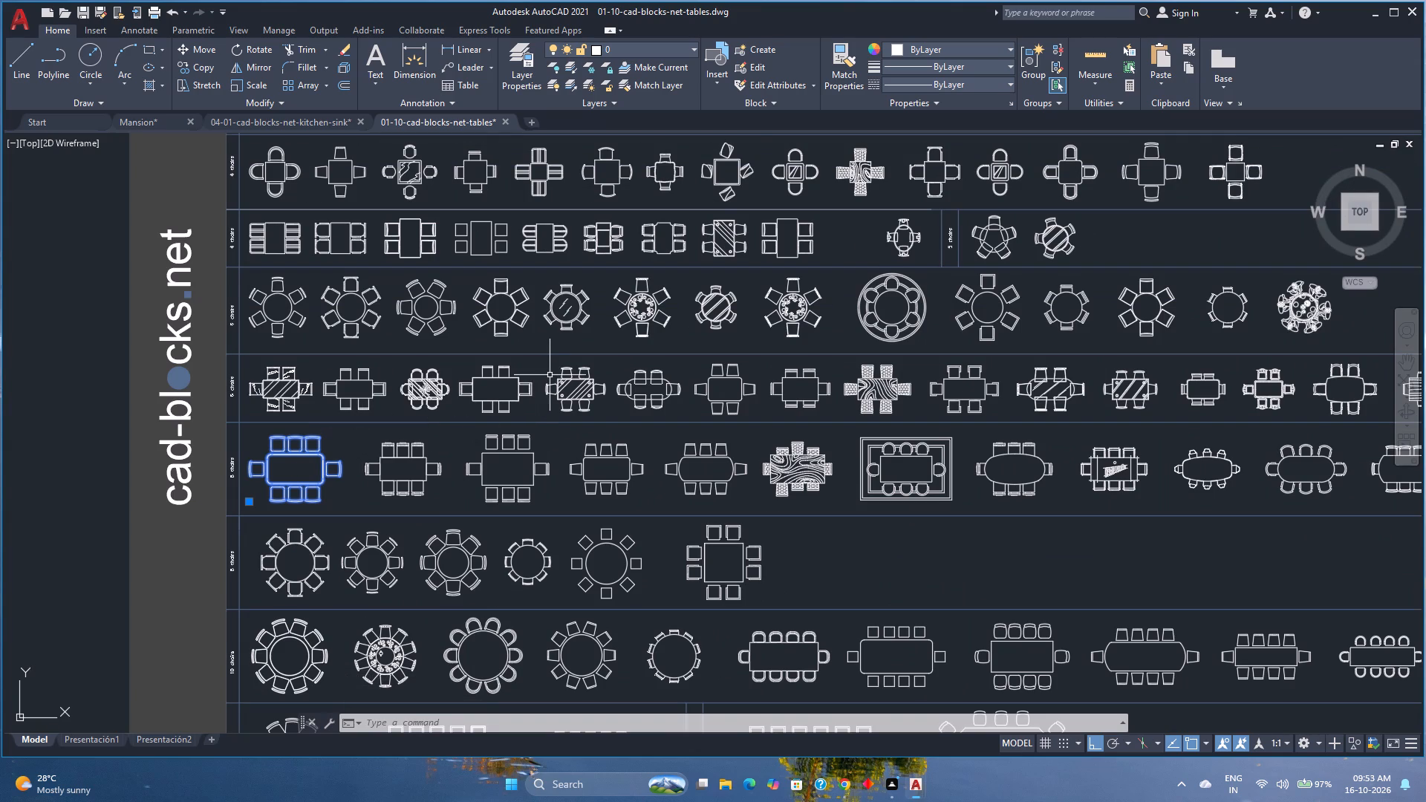
pyautogui.scroll(-1, 1157, 489)
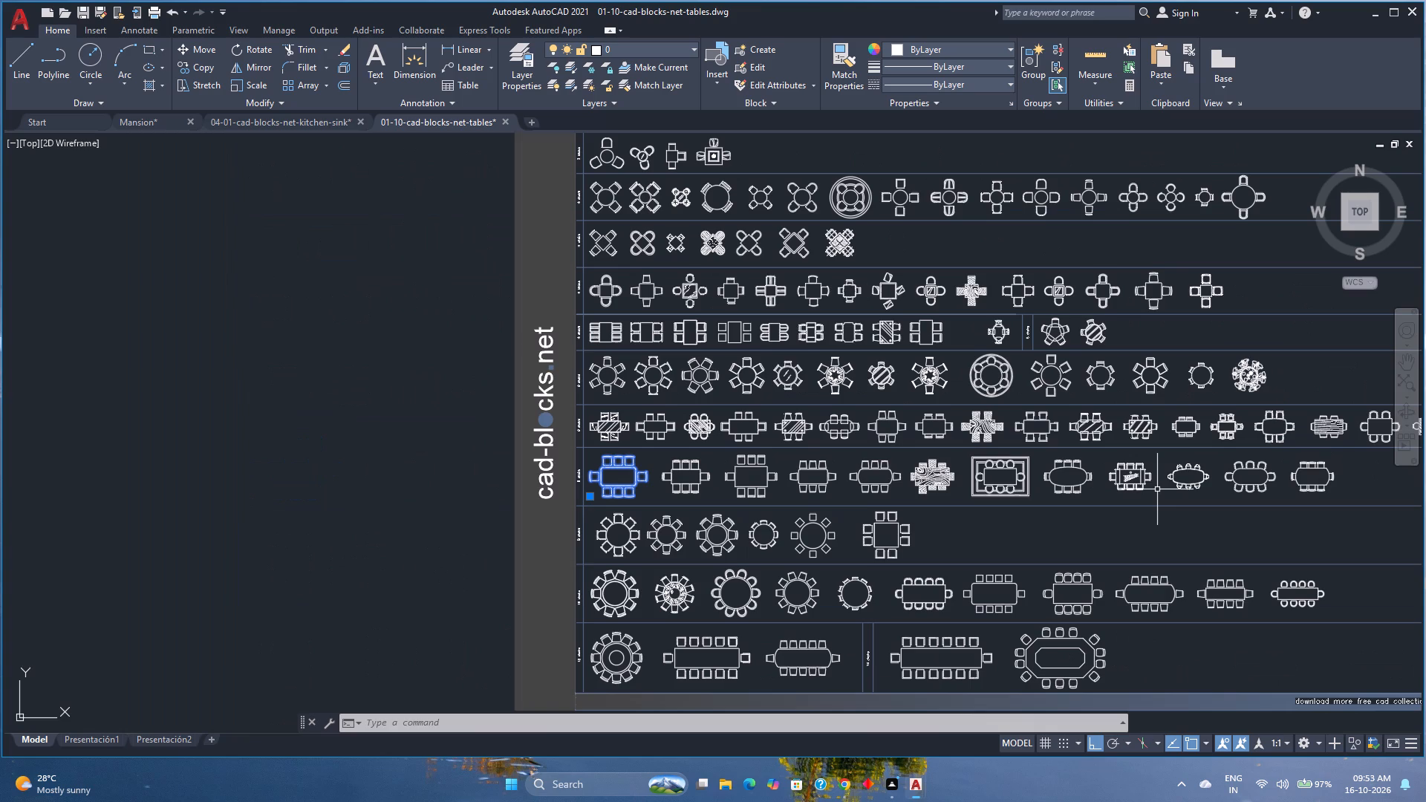
pyautogui.moveTo(1156, 489); pyautogui.dragTo(886, 492, button='middle')
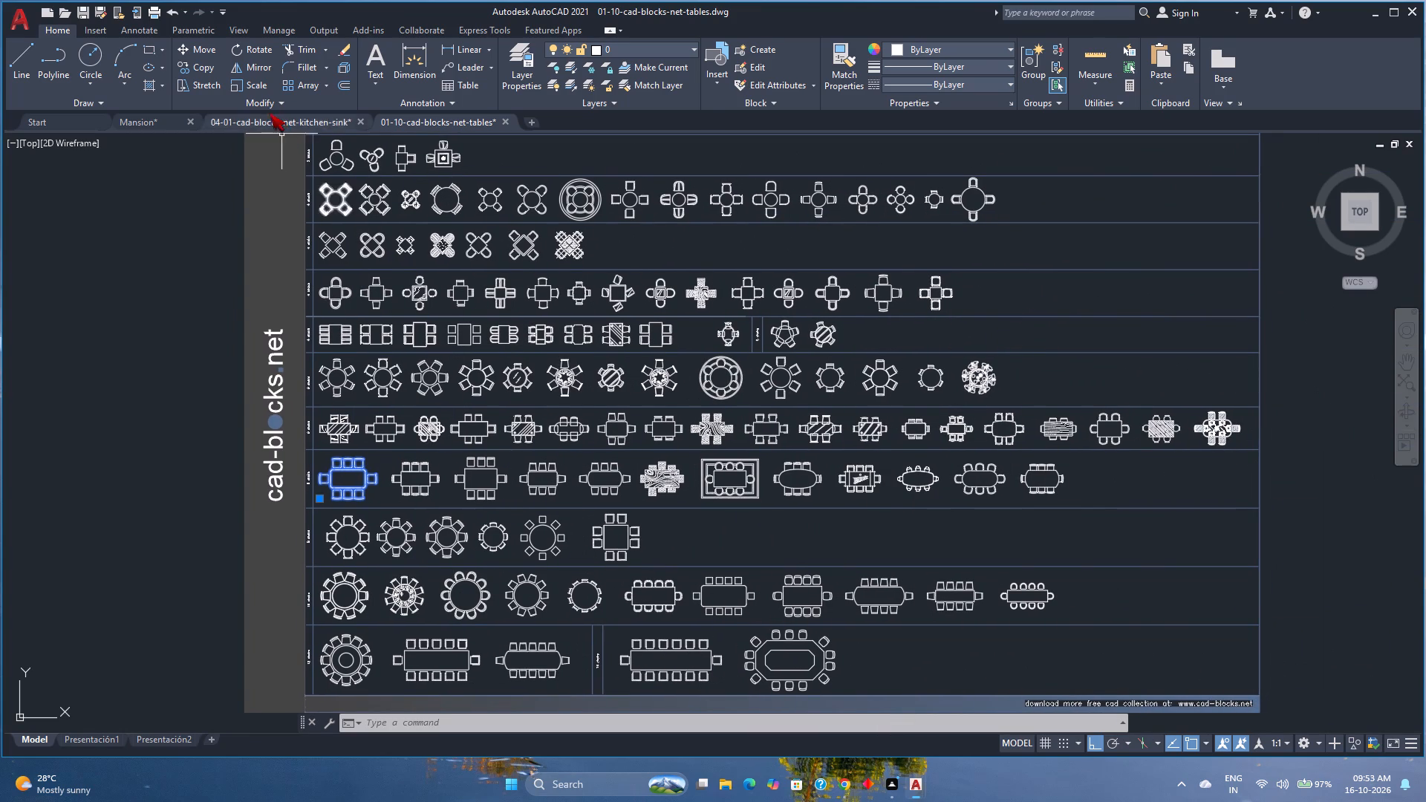
# Paste the copied eight-chair dining table into the Mansion drawing, in the empty space to the right of the floor plans.
pyautogui.click(162, 120)
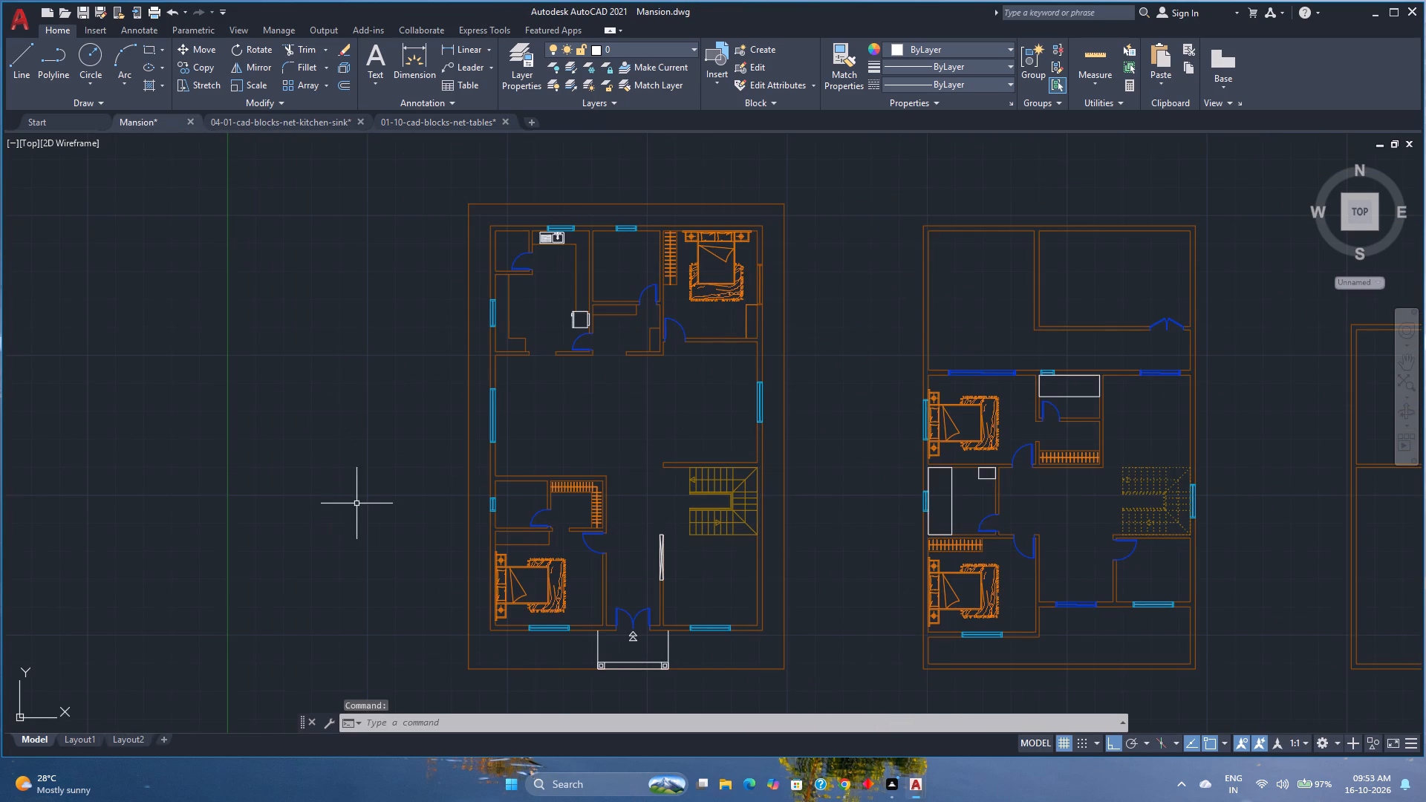
pyautogui.hotkey('ctrl', 'v')
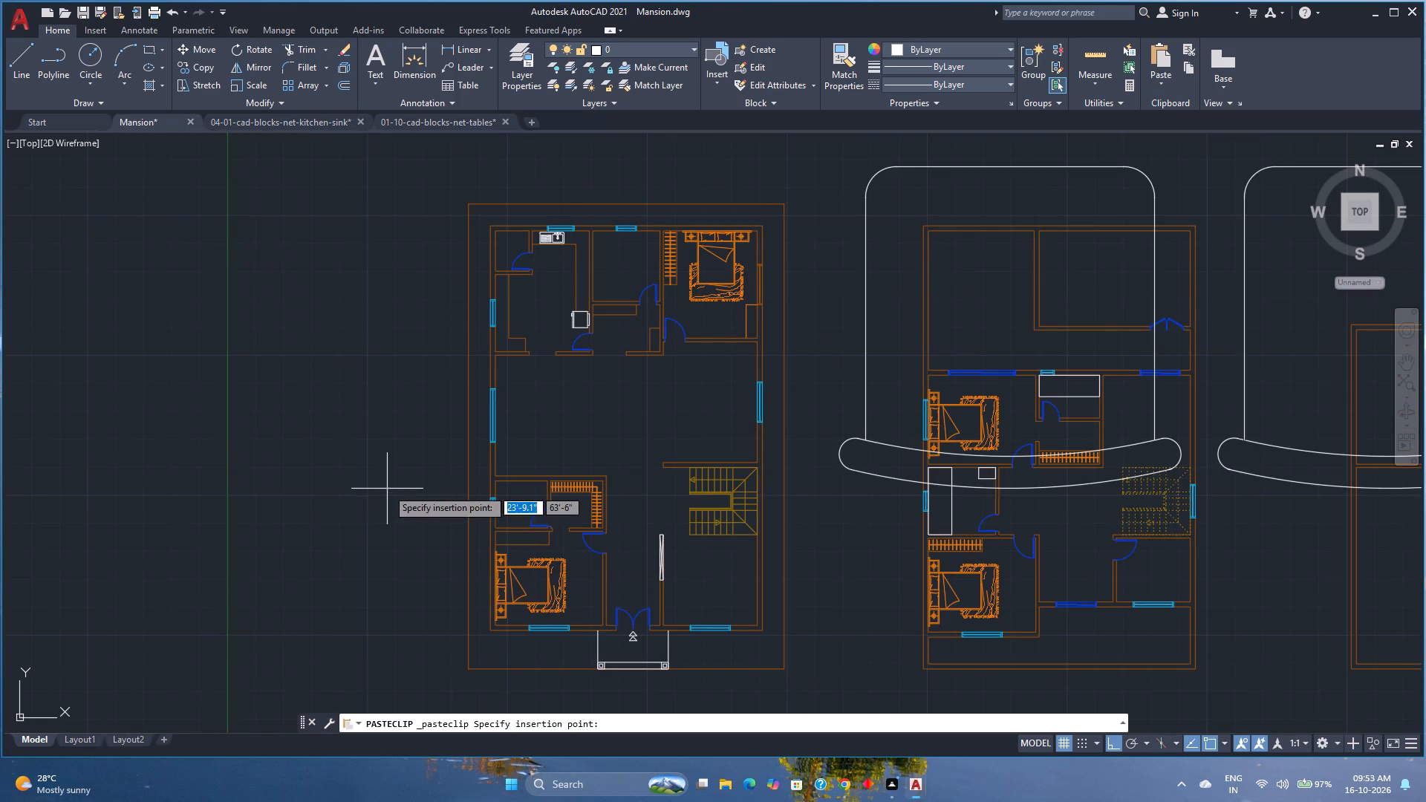
pyautogui.scroll(-3, 442, 471)
pyautogui.moveTo(691, 462); pyautogui.dragTo(479, 586, button='middle')
pyautogui.middleClick(479, 586)
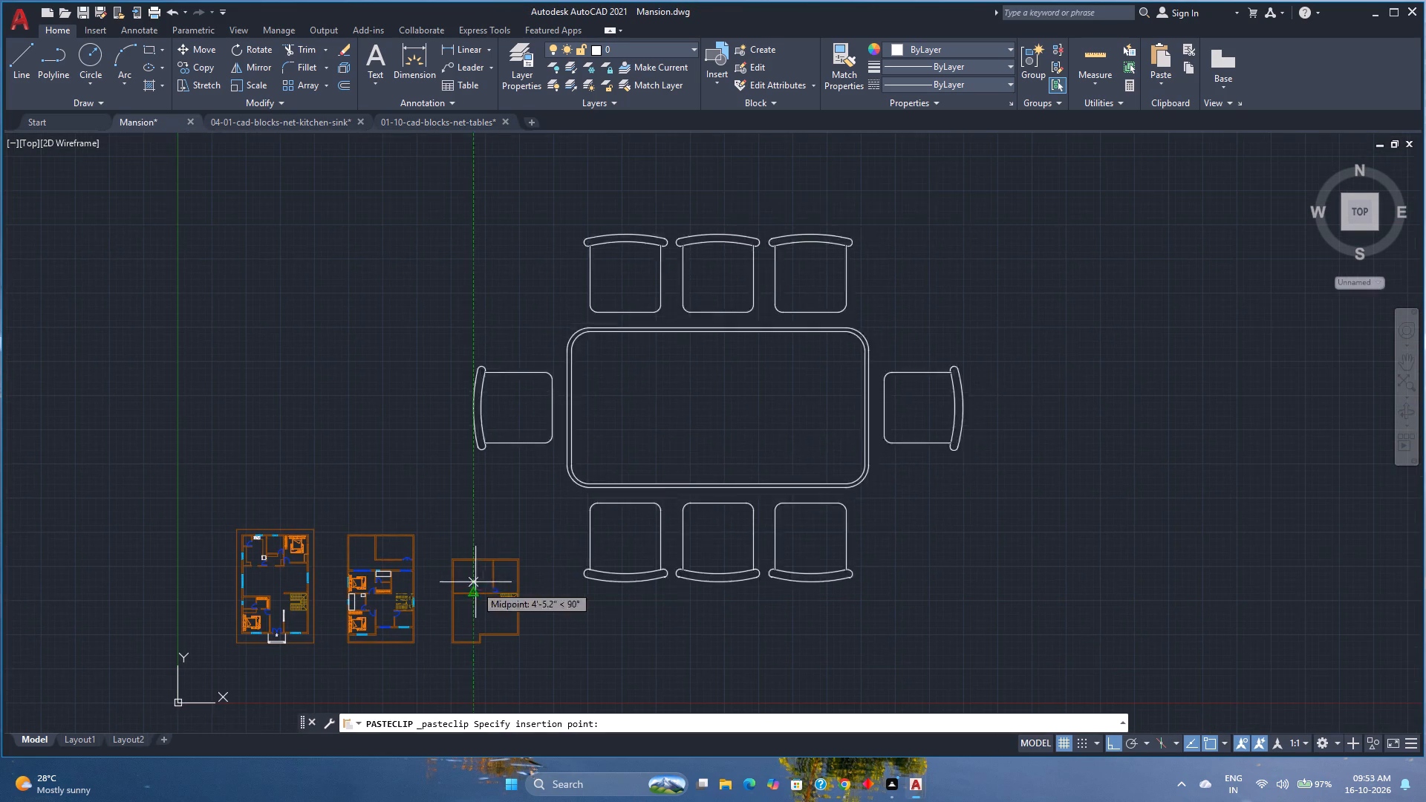
pyautogui.click(567, 567)
# Draw a horizontal construction line along the lower inner edge of the pasted tabletop.
pyautogui.scroll(1, 656, 495)
pyautogui.moveTo(656, 495); pyautogui.dragTo(433, 559, button='middle')
pyautogui.write('xl')
pyautogui.press('Return')
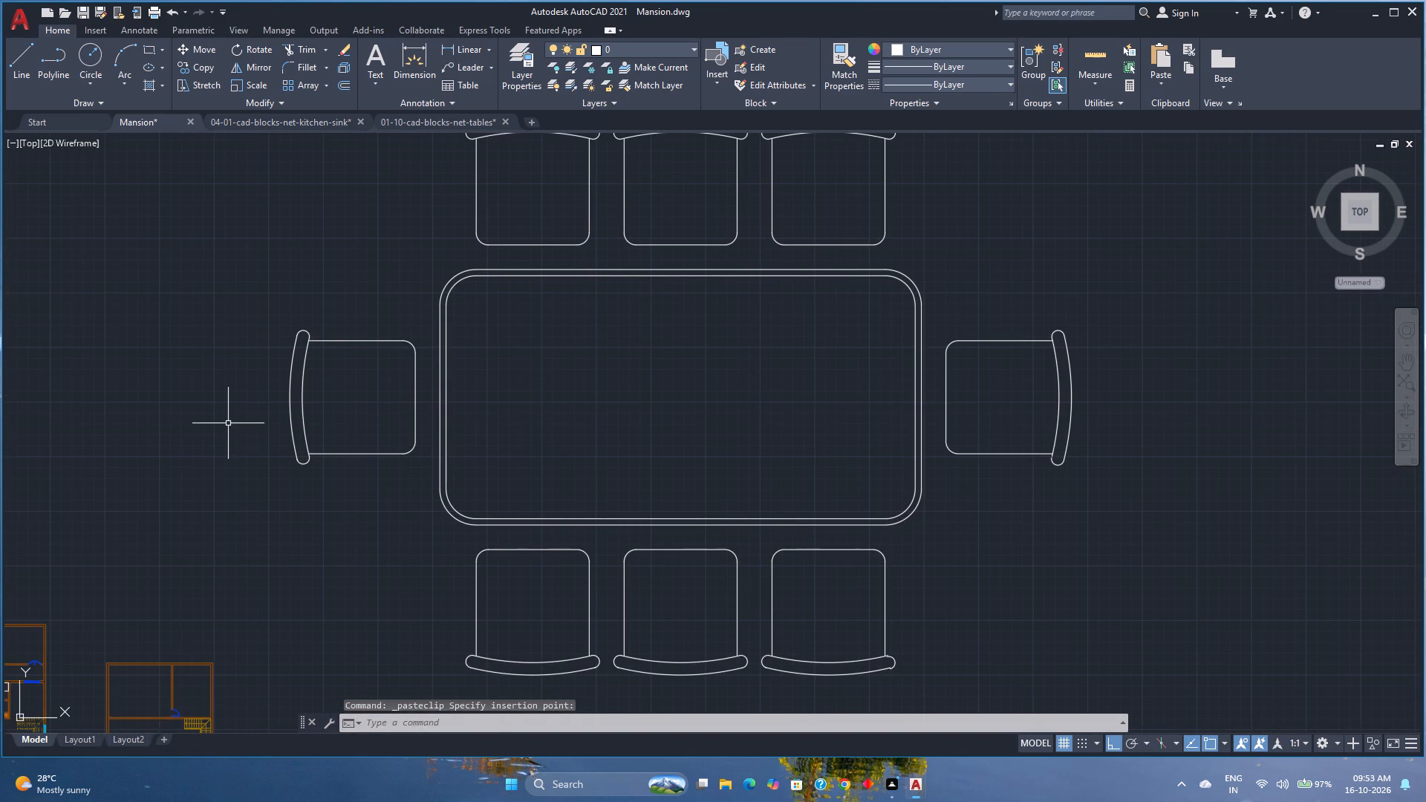
pyautogui.press('h')
pyautogui.press('Return')
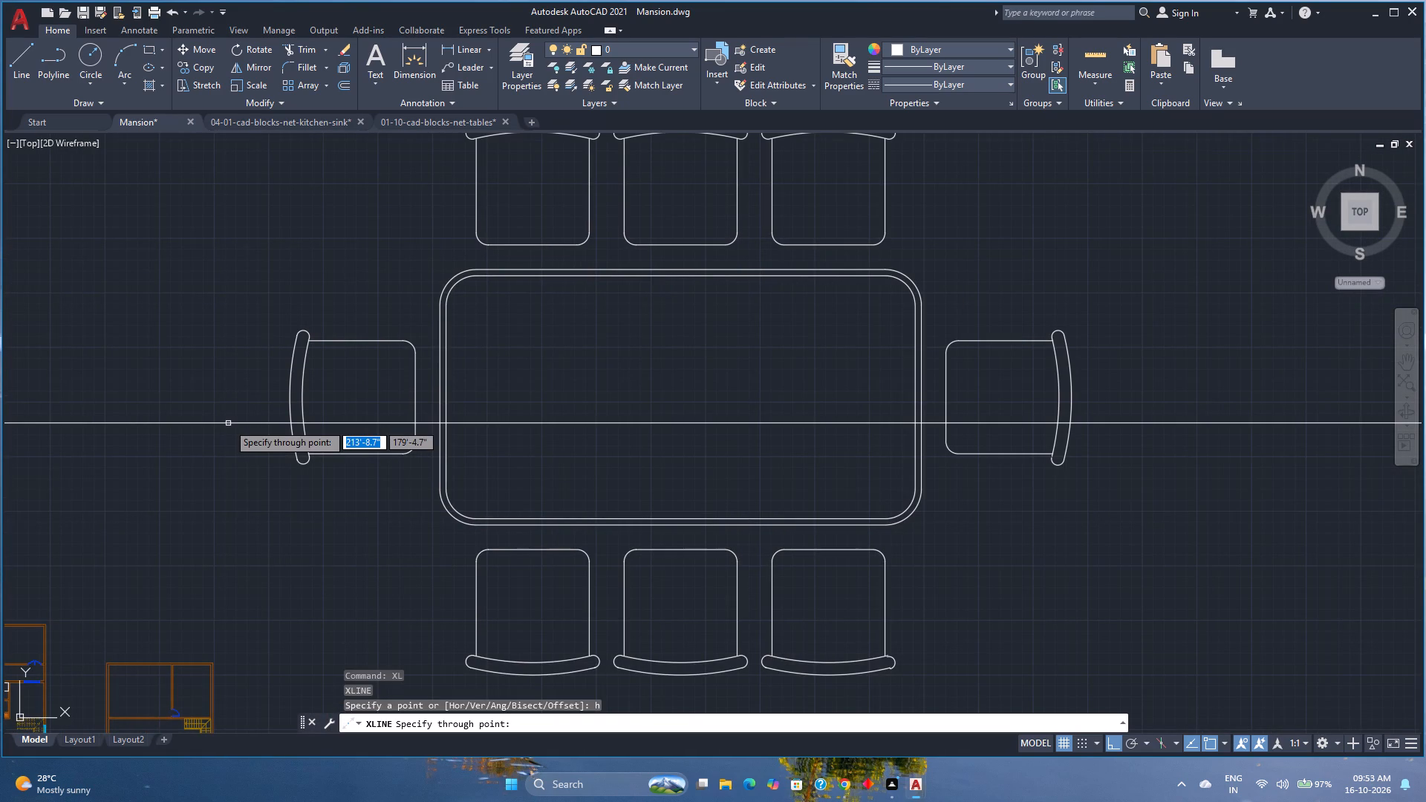
pyautogui.scroll(2, 490, 527)
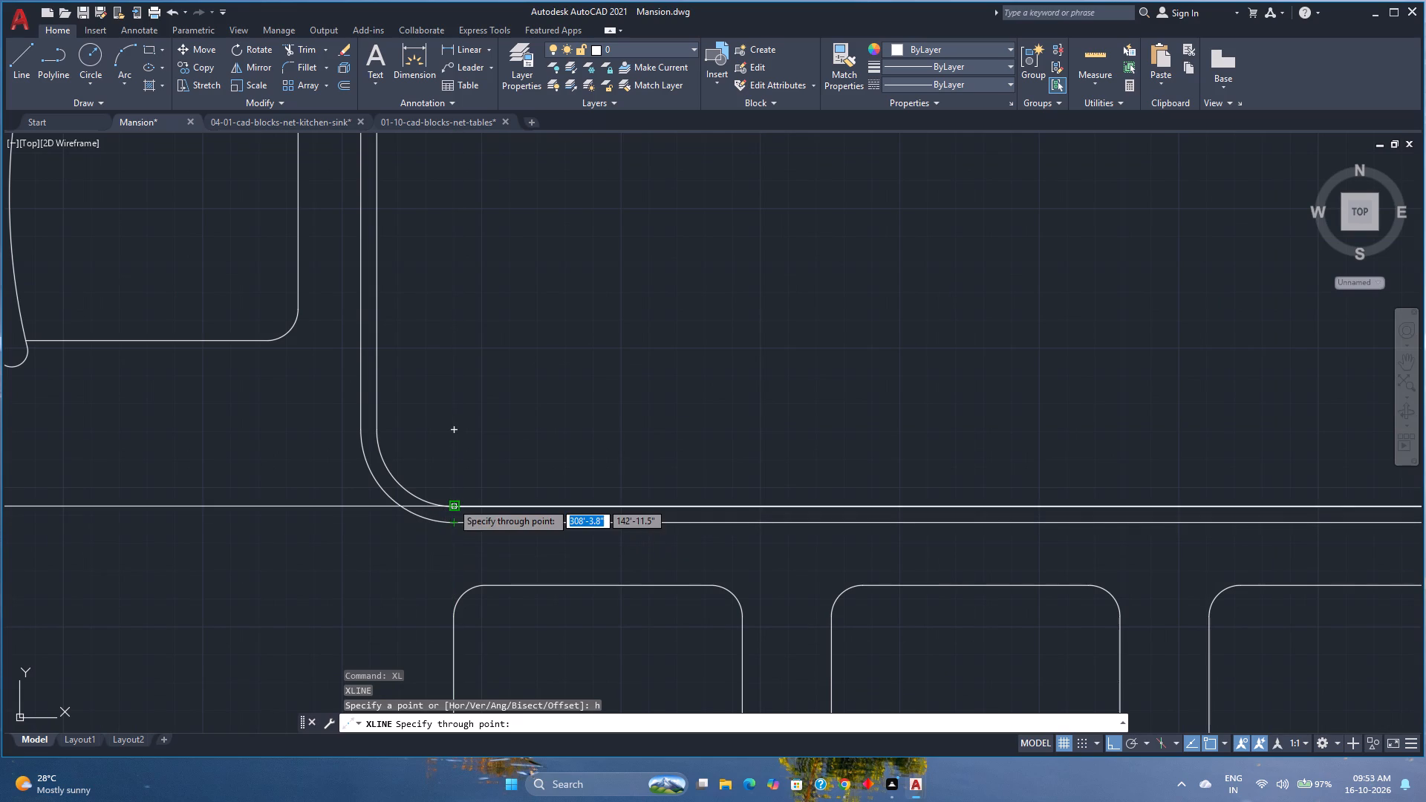
pyautogui.click(452, 502)
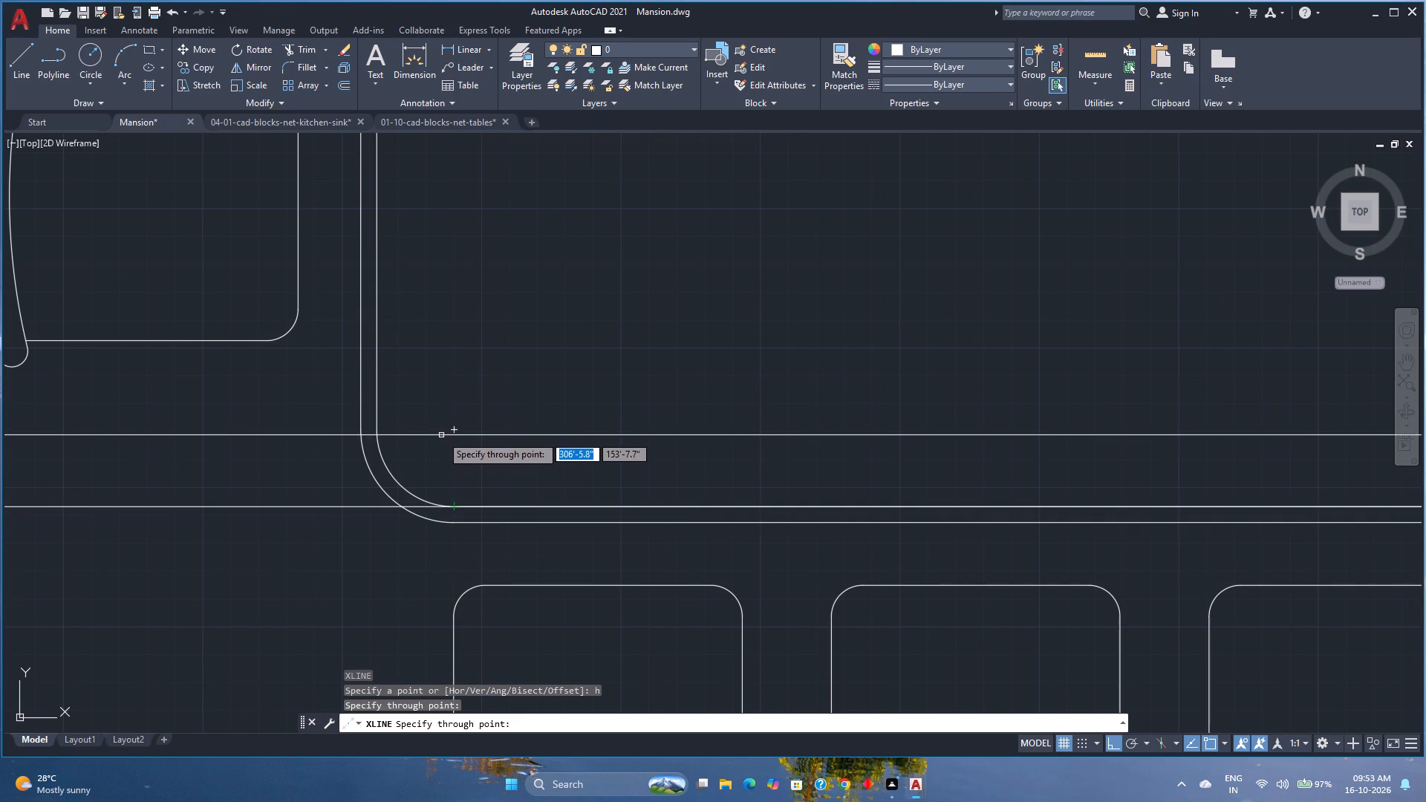
pyautogui.press('Escape')
# Offset the horizontal construction line 4' upward.
pyautogui.scroll(-2, 504, 411)
pyautogui.moveTo(528, 414); pyautogui.dragTo(607, 543, button='middle')
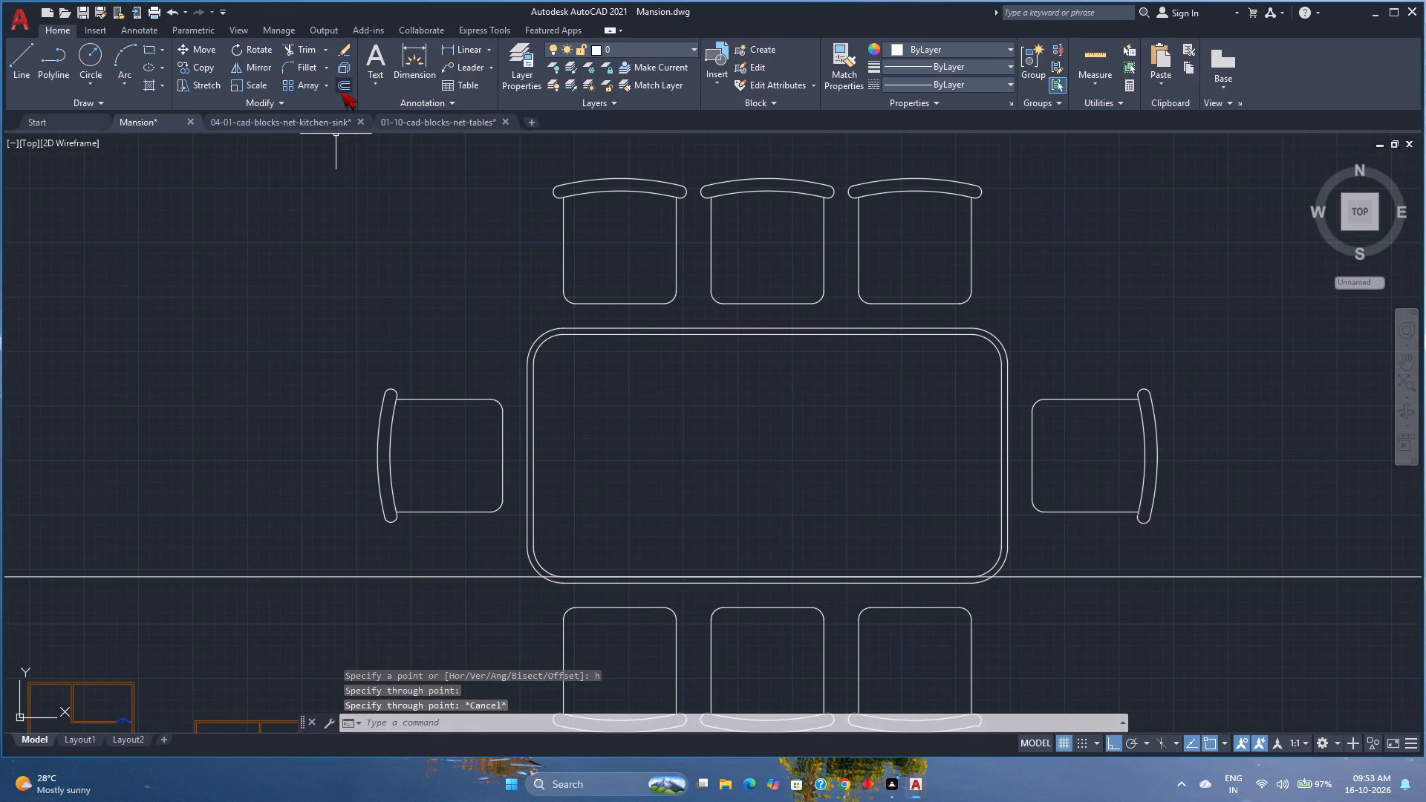
pyautogui.click(341, 91)
pyautogui.write("4'")
pyautogui.press('Return')
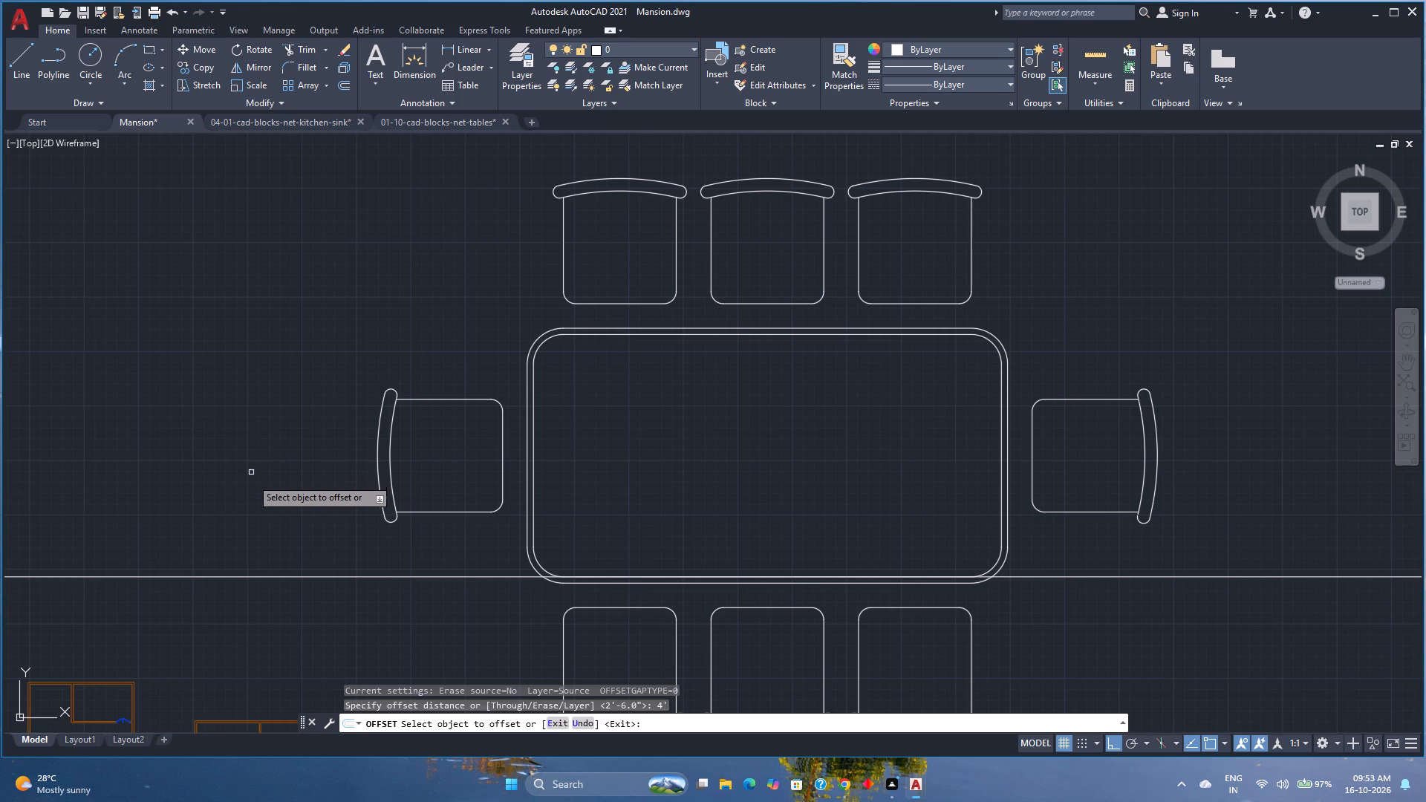
pyautogui.click(258, 576)
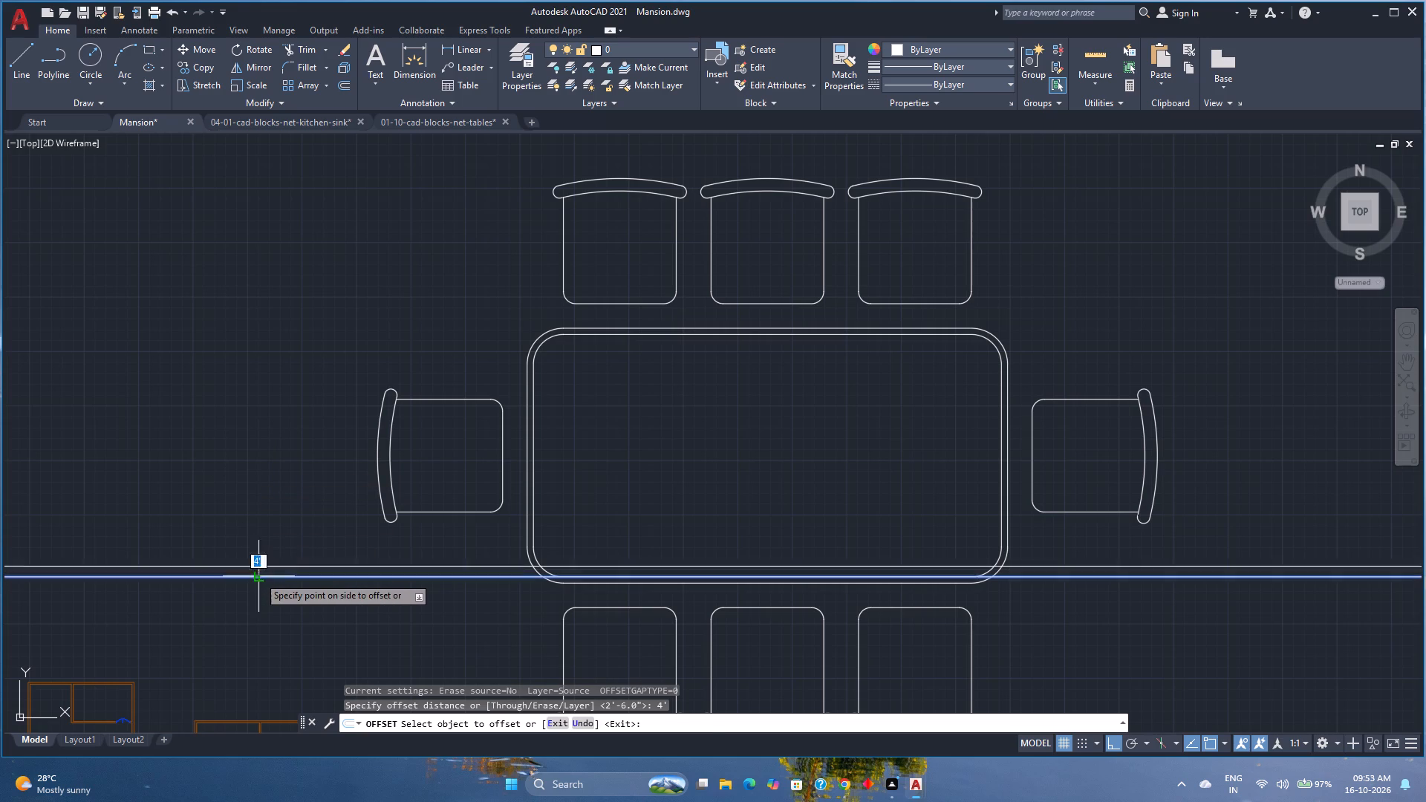
pyautogui.click(255, 492)
pyautogui.press('space')
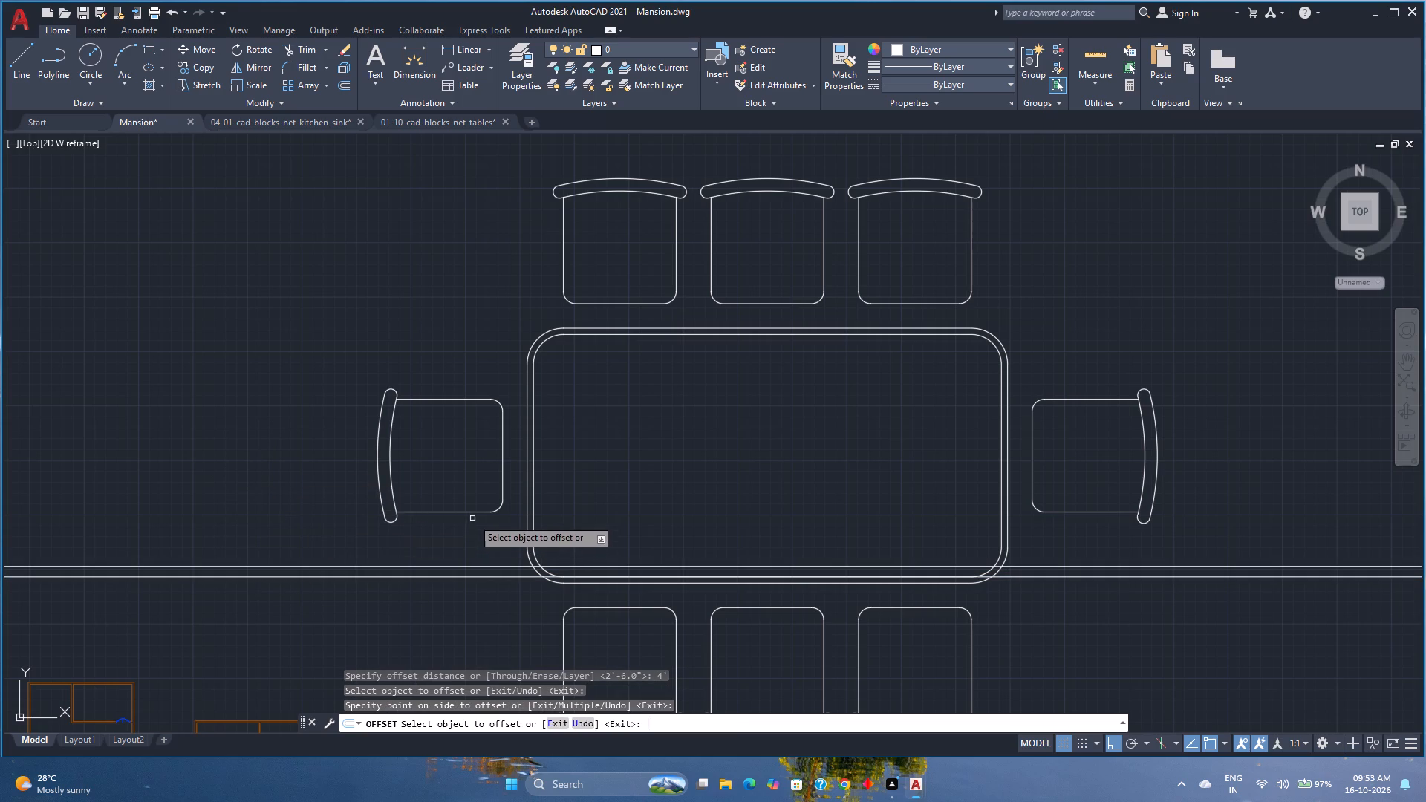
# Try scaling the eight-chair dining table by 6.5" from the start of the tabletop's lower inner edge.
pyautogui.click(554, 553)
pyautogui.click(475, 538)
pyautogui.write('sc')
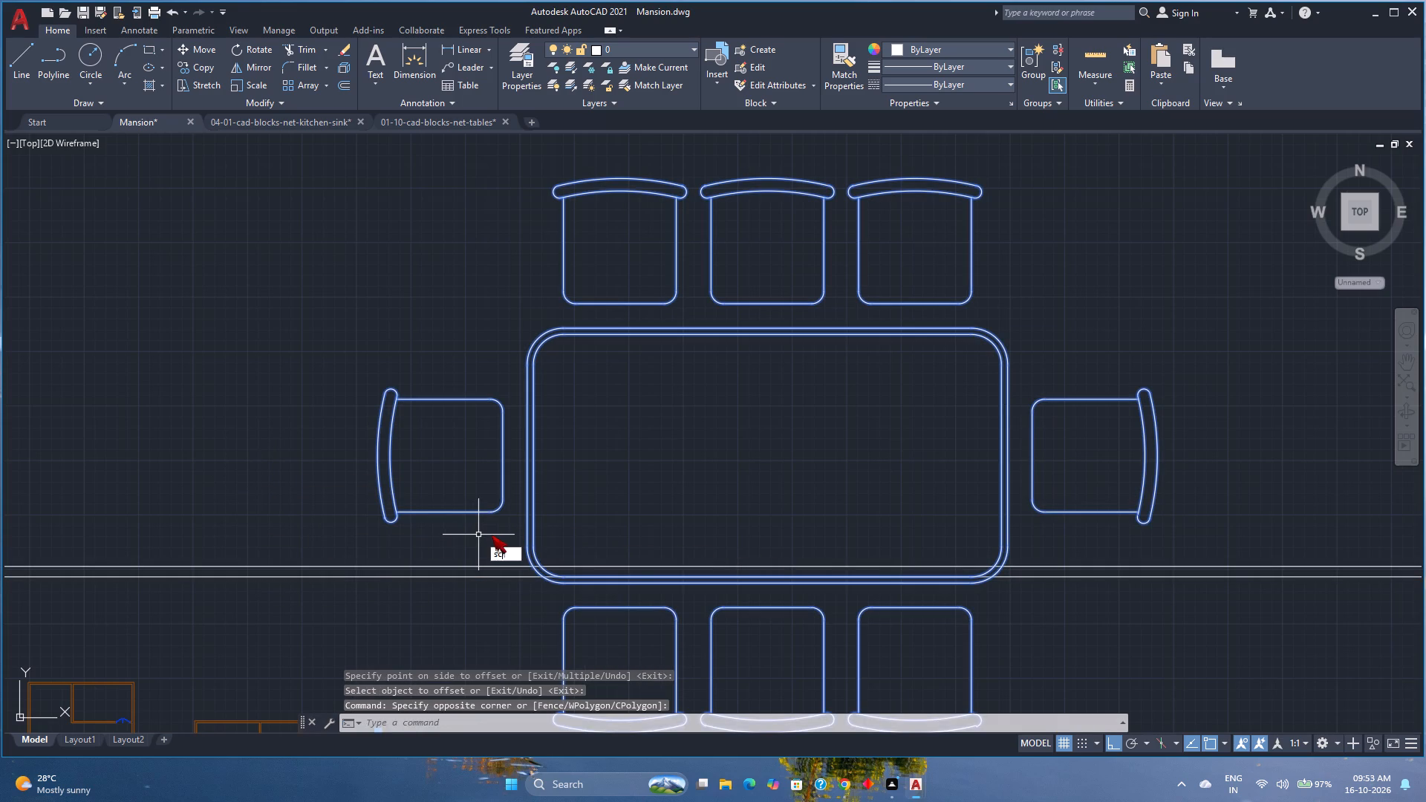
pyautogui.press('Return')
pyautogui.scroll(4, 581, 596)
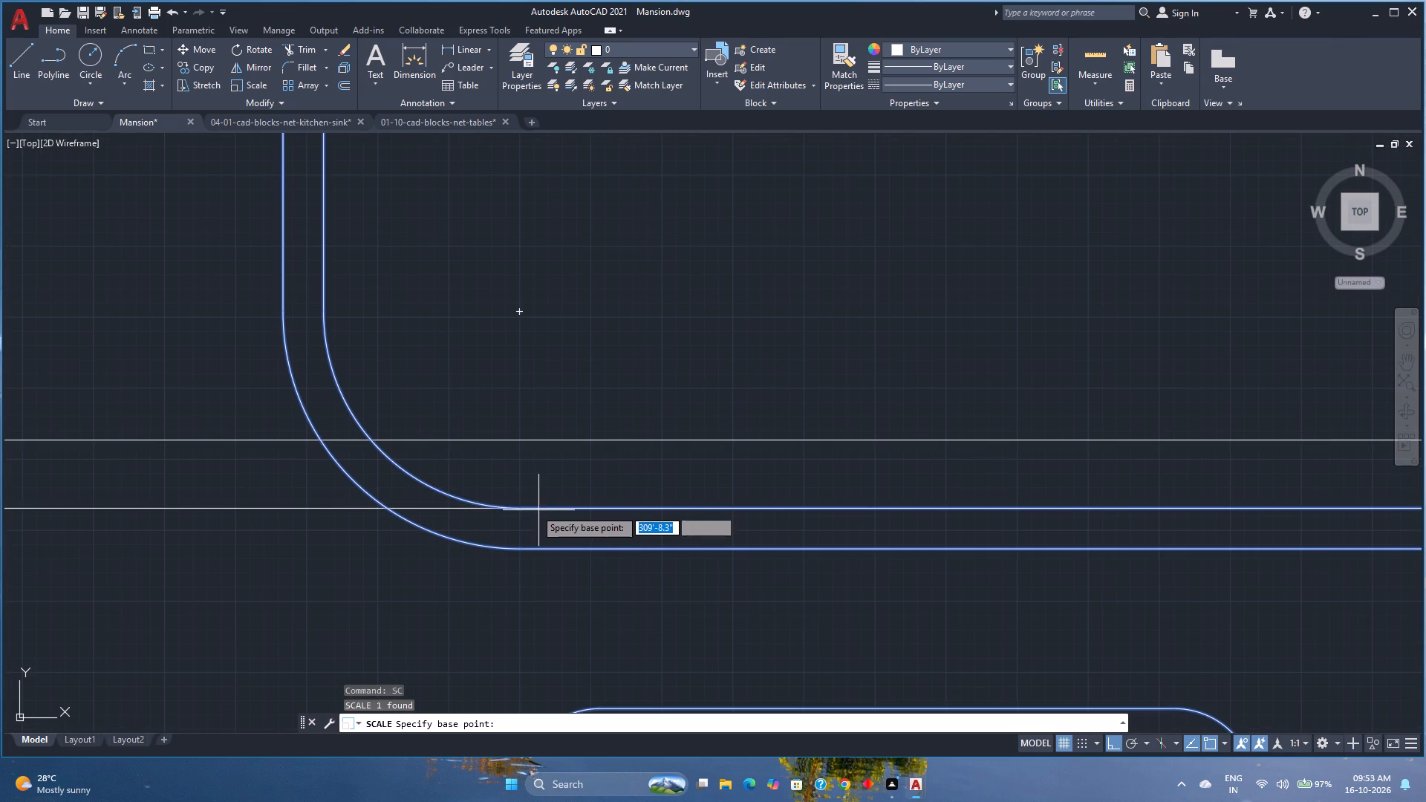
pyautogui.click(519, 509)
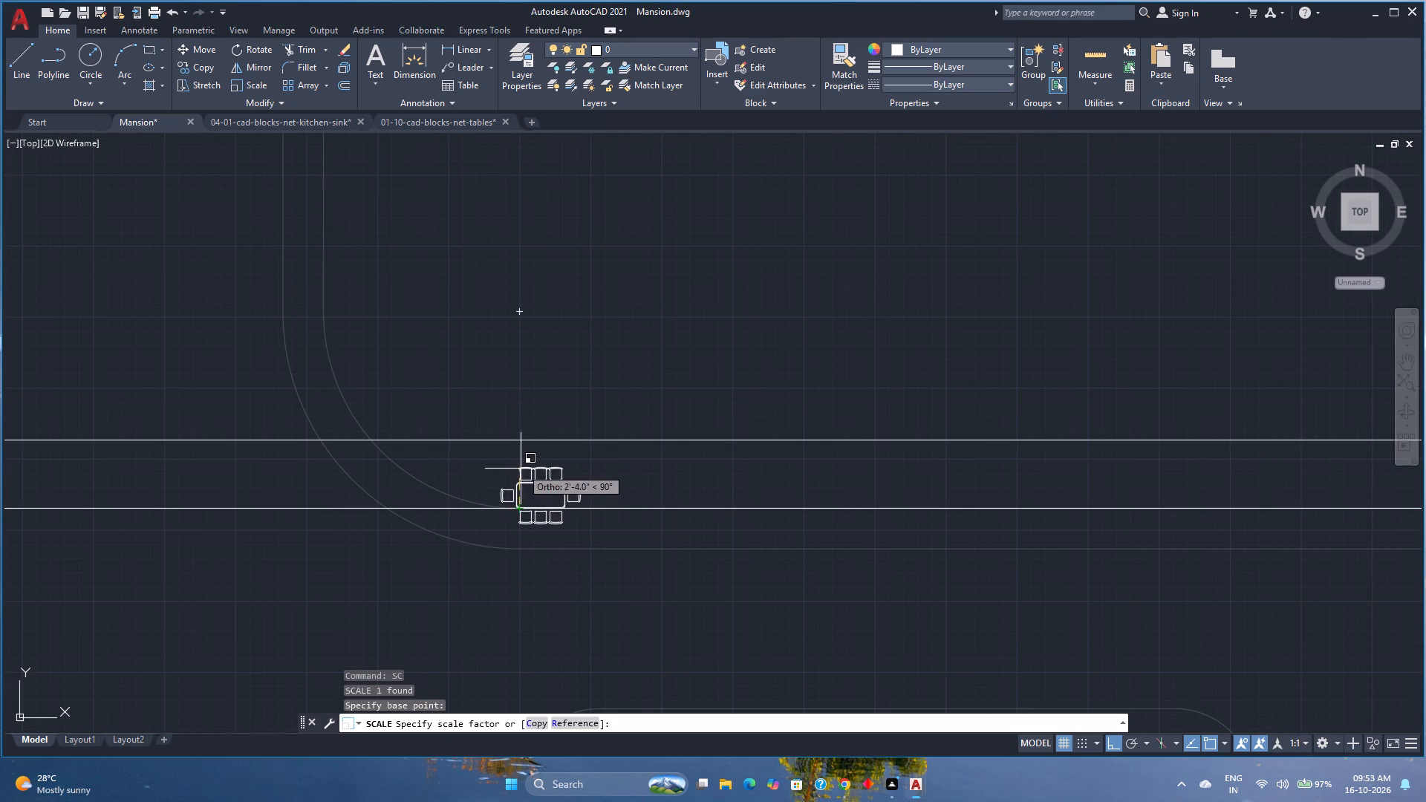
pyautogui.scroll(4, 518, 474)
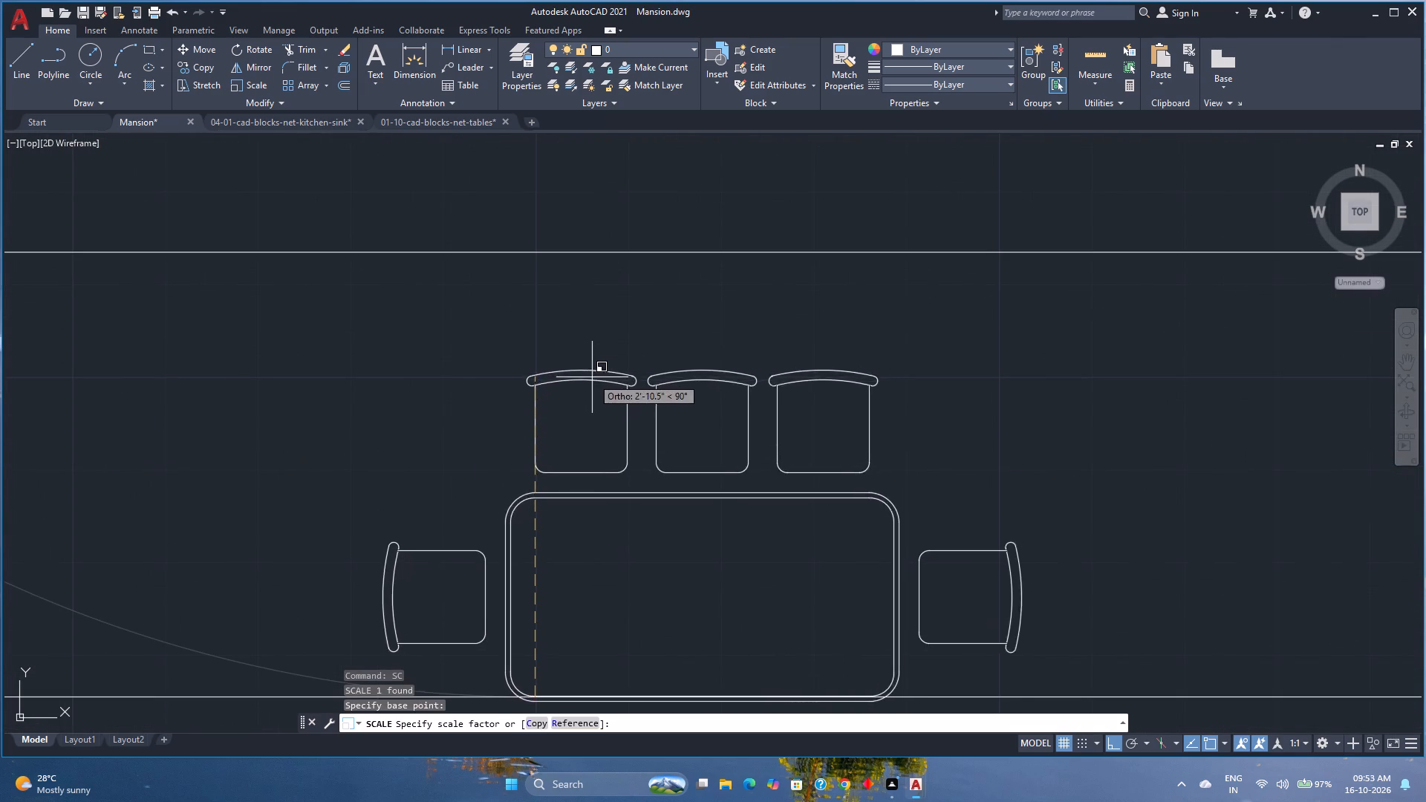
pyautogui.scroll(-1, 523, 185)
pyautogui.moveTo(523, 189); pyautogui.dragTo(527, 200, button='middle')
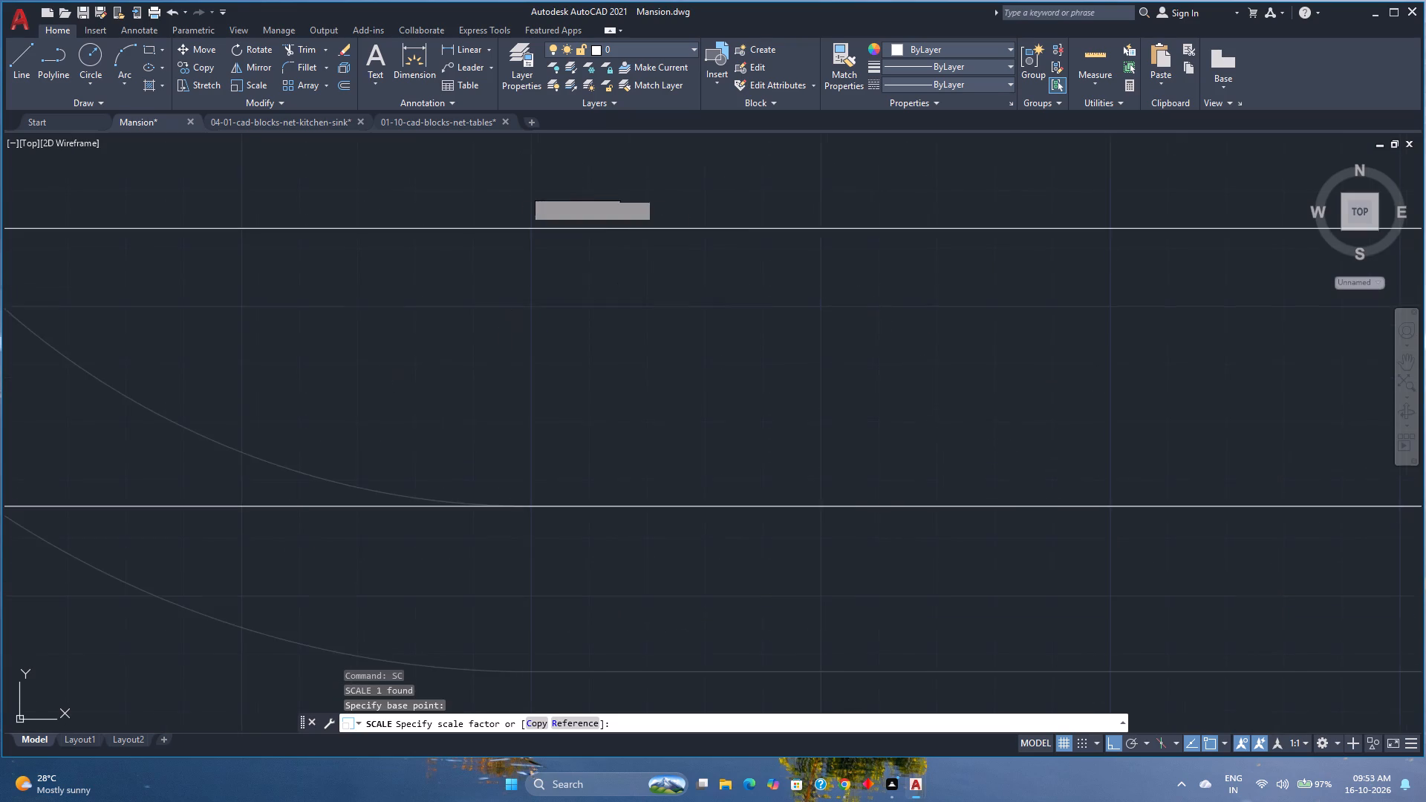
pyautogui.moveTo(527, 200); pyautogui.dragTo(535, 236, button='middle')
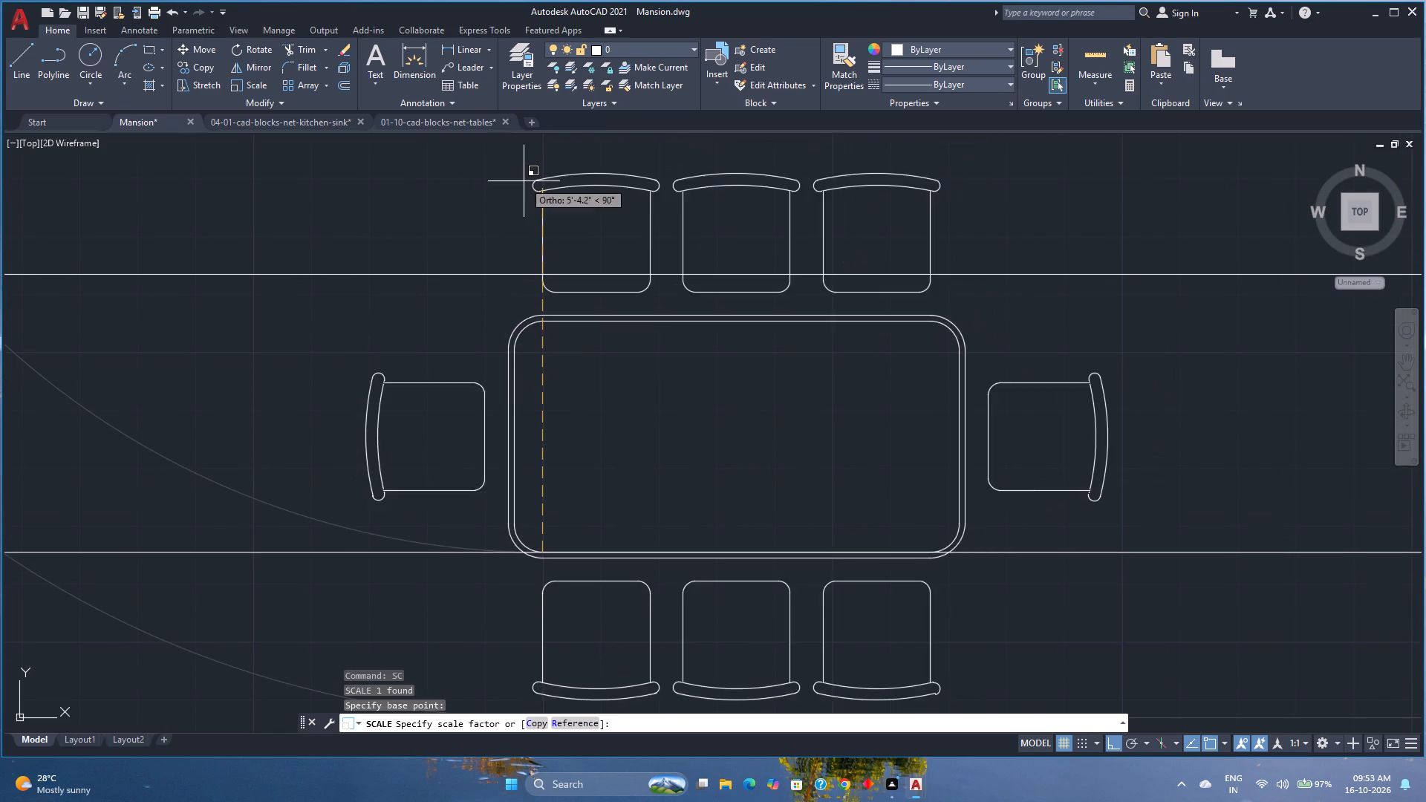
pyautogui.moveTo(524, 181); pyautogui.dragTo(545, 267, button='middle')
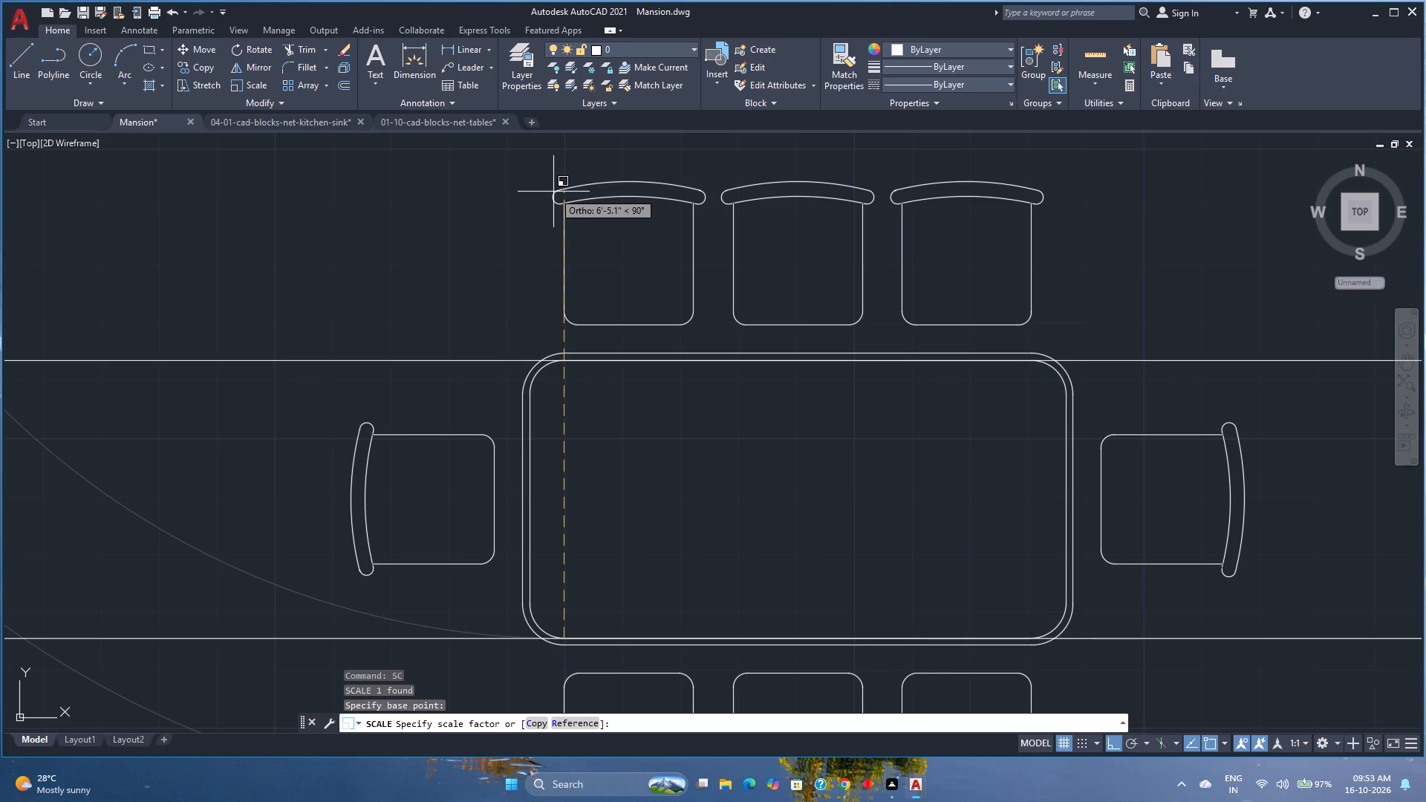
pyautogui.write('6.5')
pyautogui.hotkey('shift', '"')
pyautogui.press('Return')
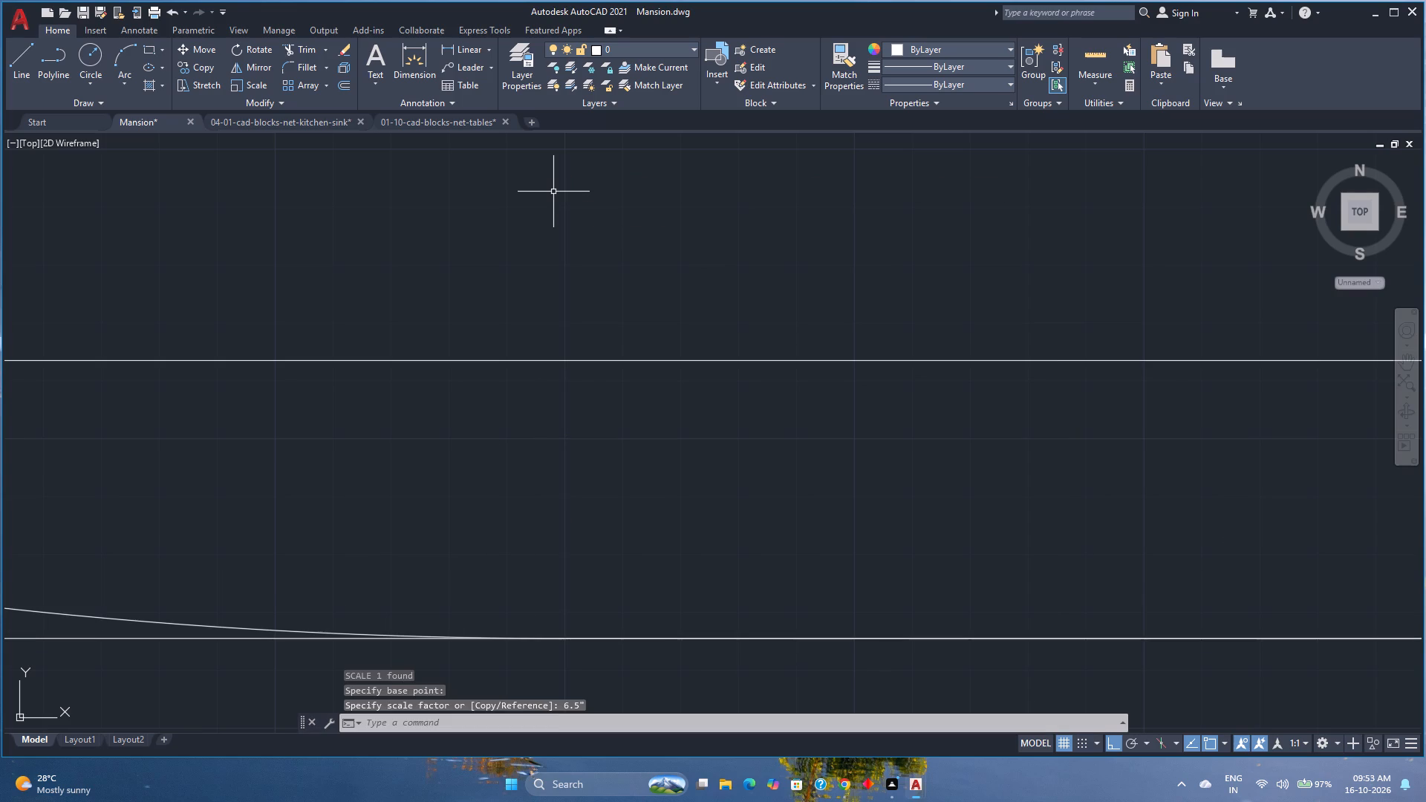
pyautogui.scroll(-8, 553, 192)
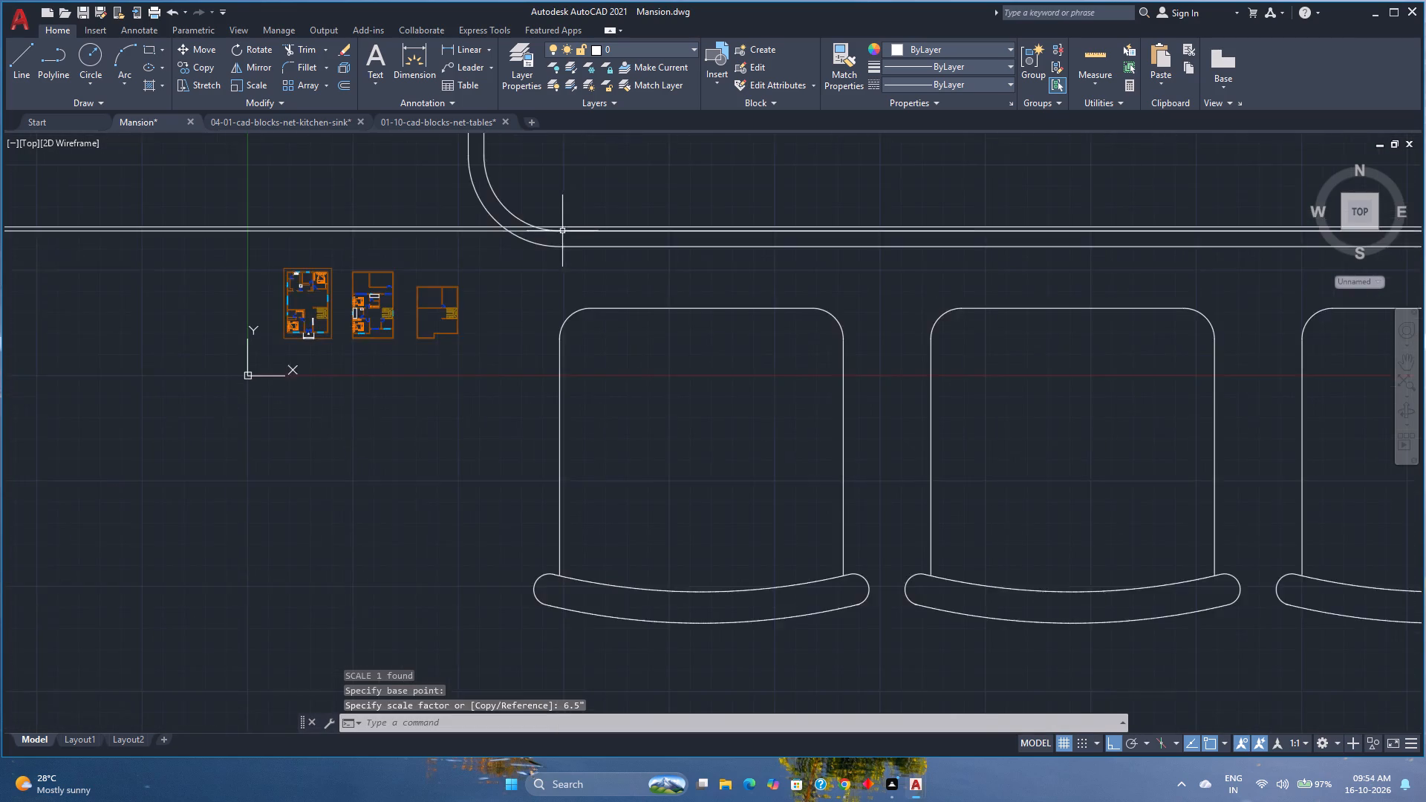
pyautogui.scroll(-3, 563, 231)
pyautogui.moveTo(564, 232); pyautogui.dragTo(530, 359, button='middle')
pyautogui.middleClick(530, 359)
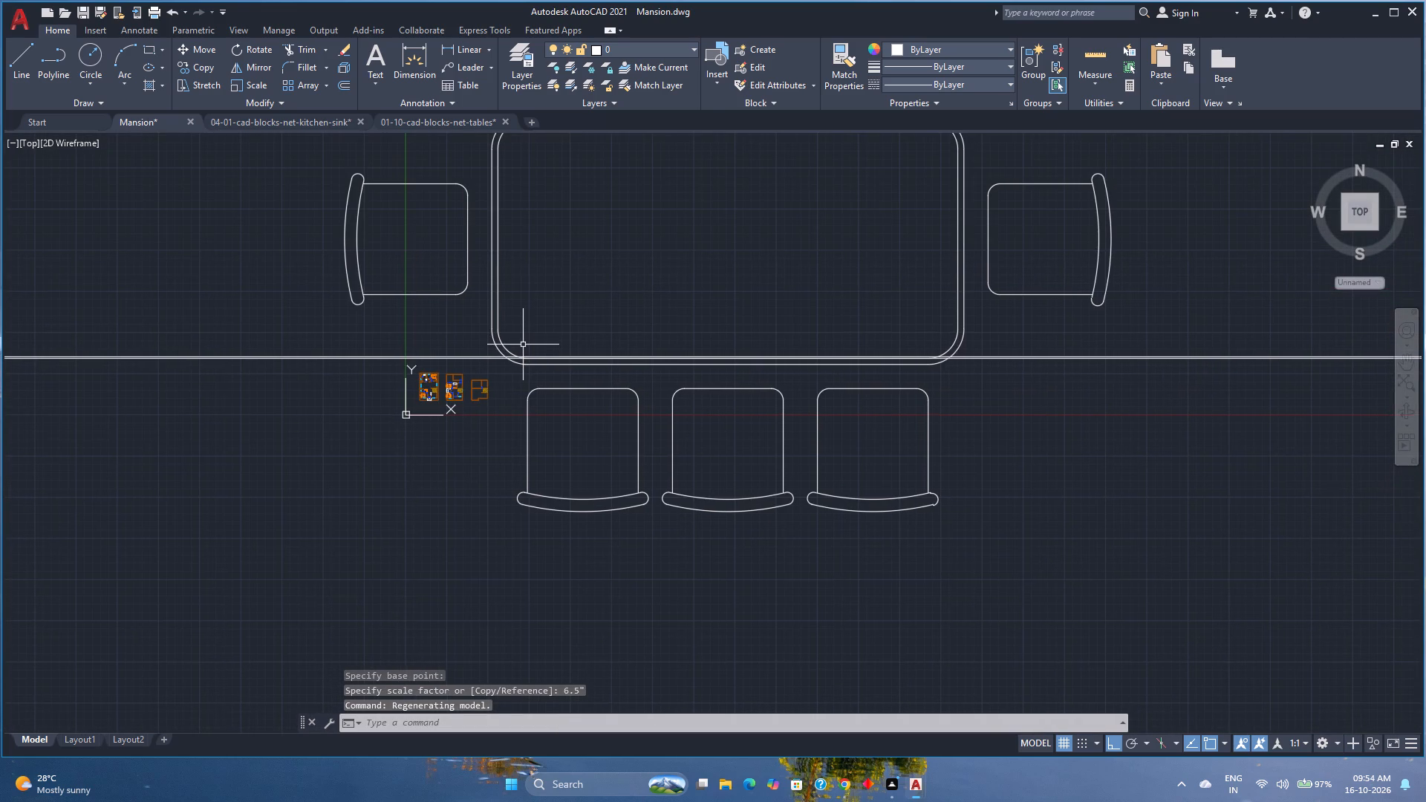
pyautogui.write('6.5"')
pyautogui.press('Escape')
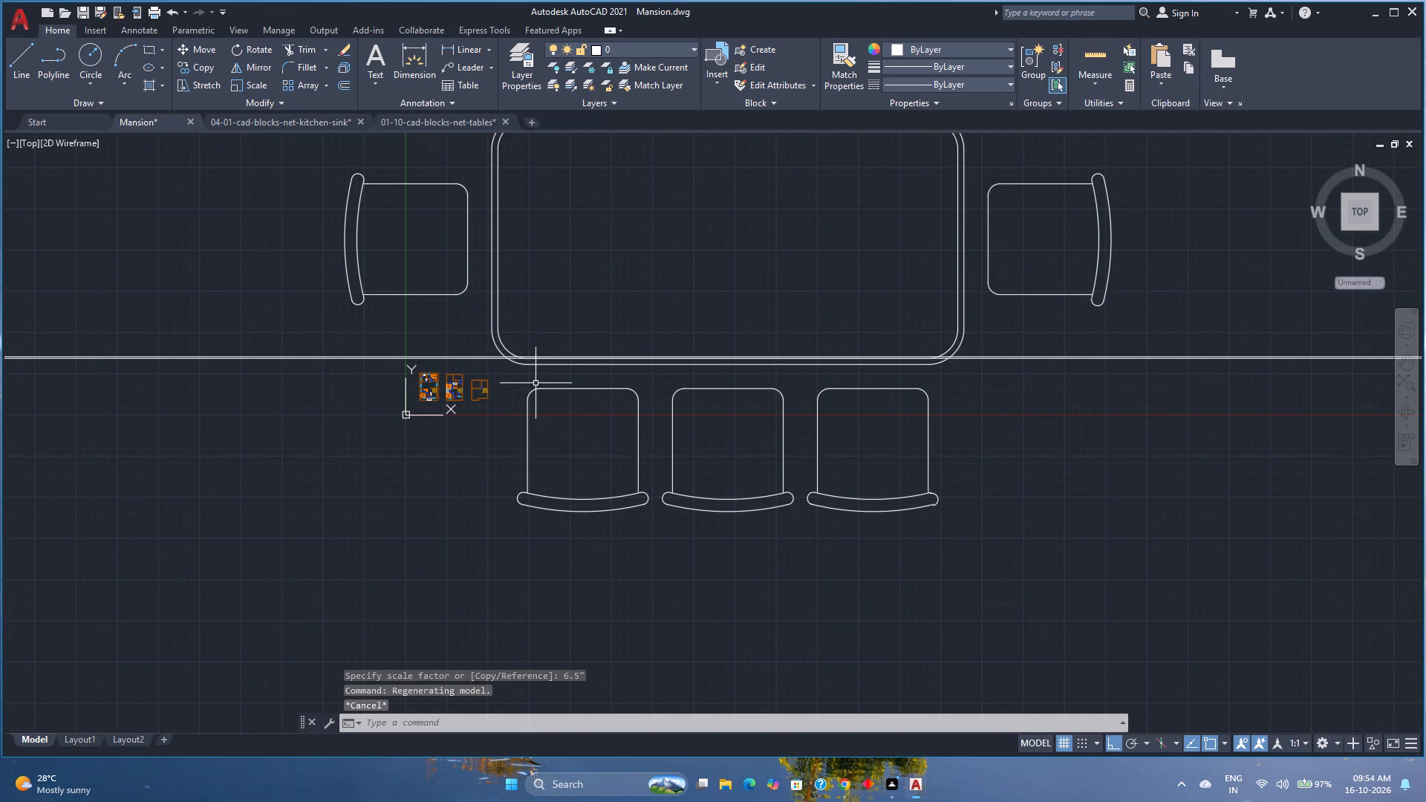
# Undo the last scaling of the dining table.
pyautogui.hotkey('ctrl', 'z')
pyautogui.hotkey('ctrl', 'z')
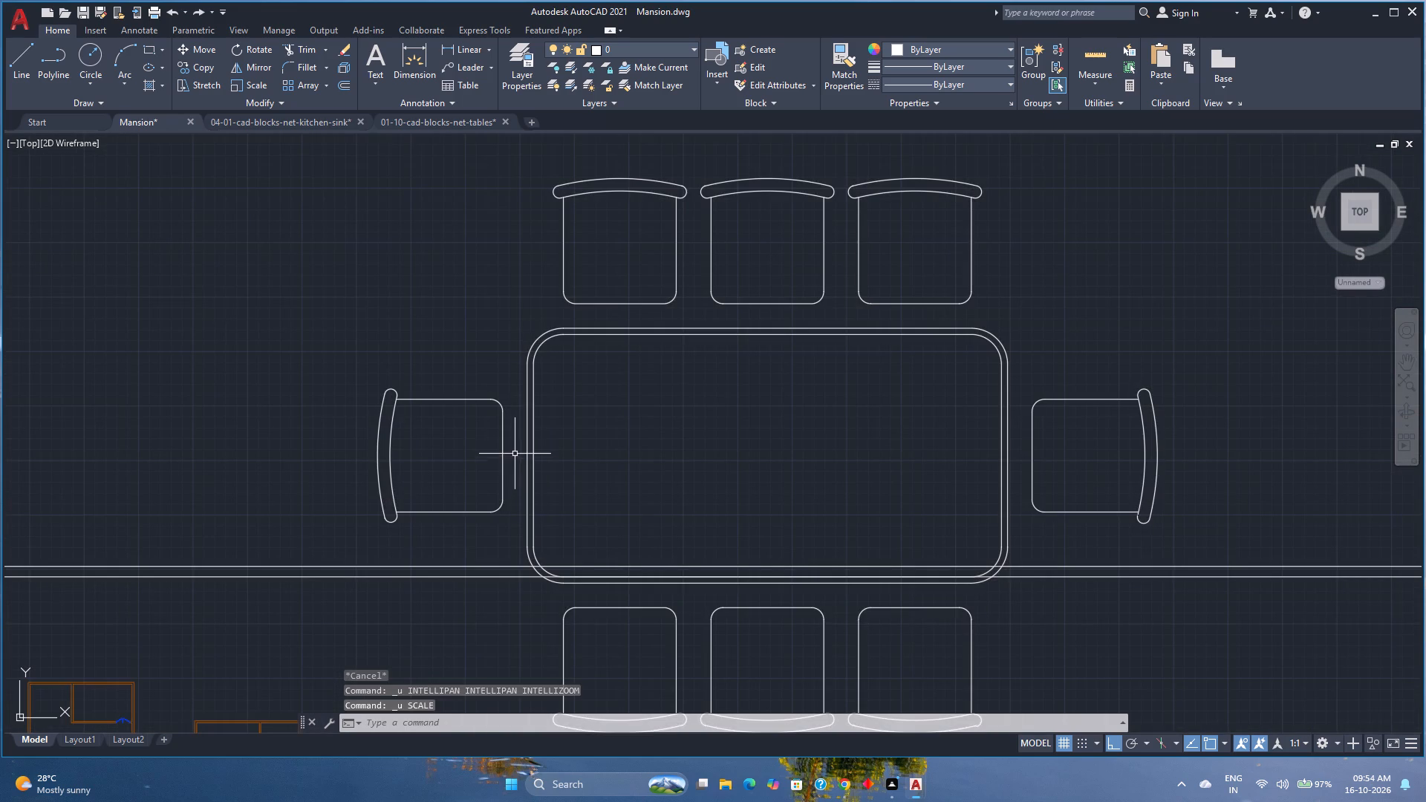
# Scale the dining table from the start of its lower inner edge until the tabletop's upper inner edge meets the 4' guide line.
pyautogui.click(547, 502)
pyautogui.click(461, 532)
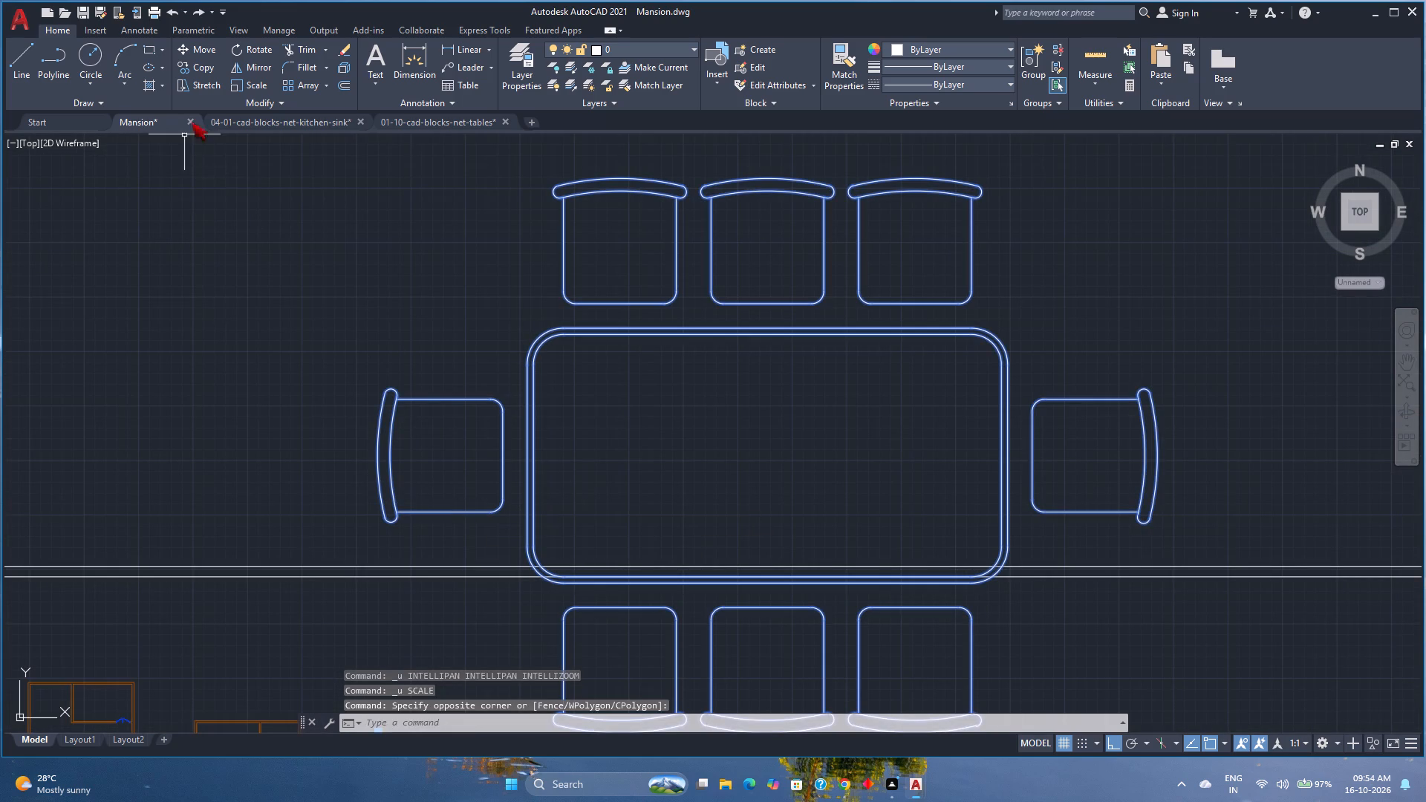
pyautogui.write('sc')
pyautogui.press('Return')
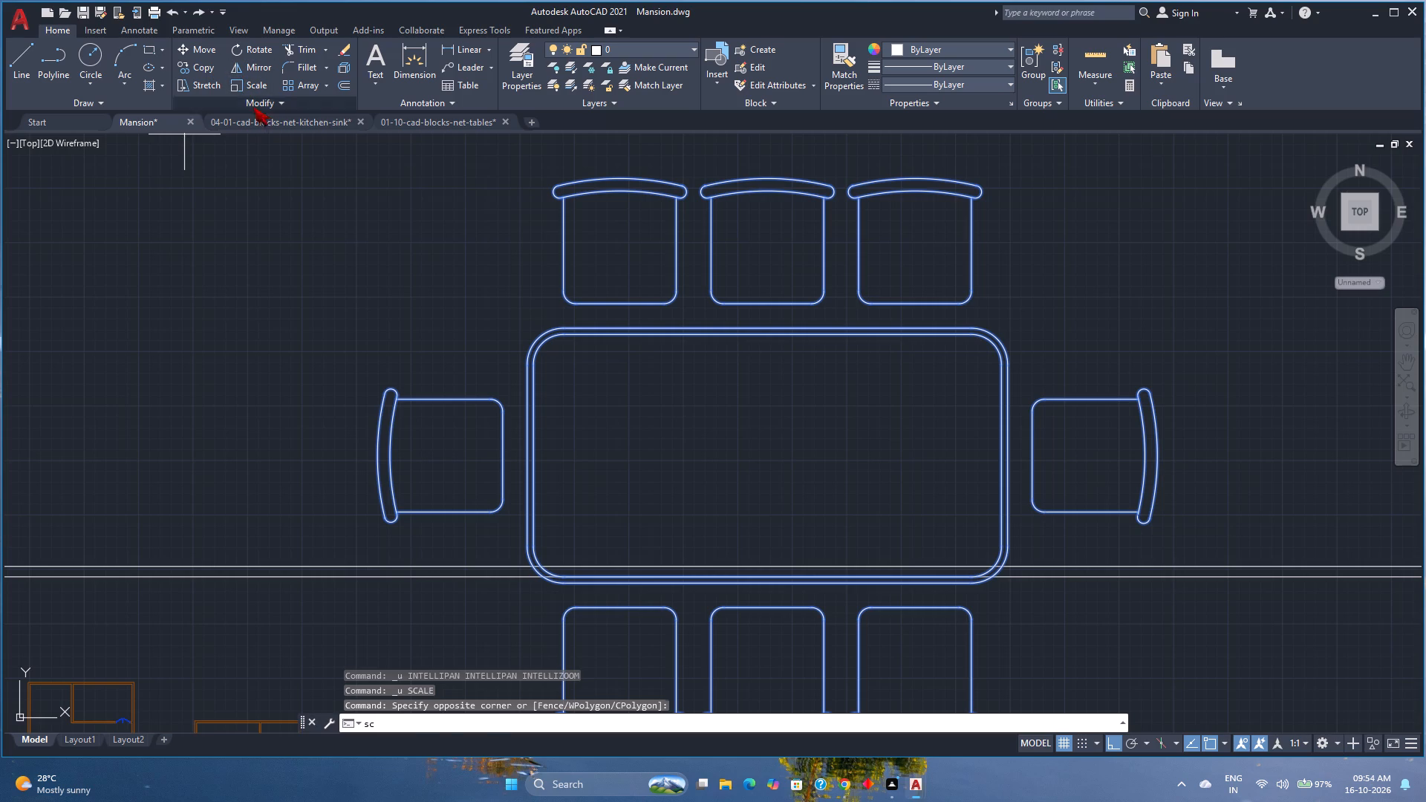
pyautogui.scroll(4, 531, 571)
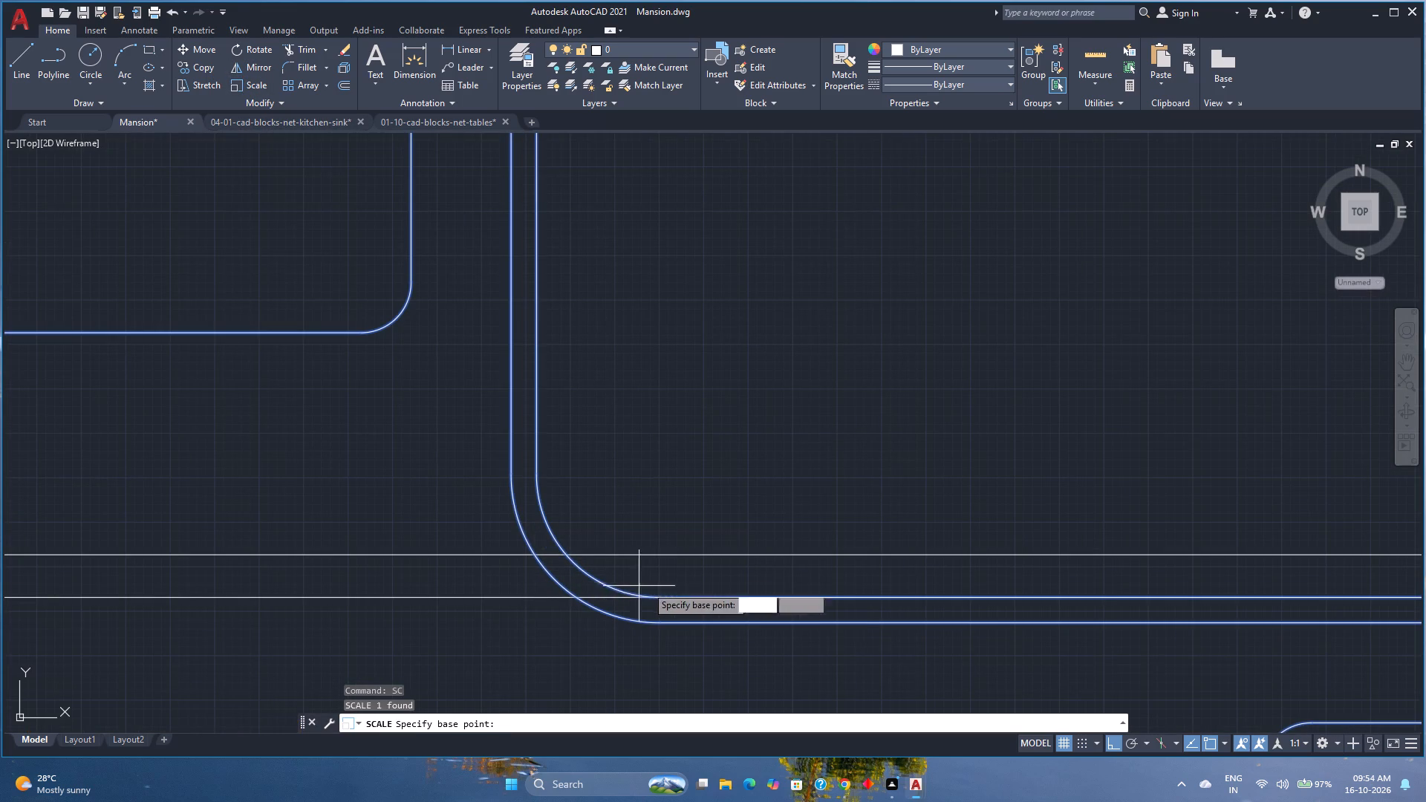
pyautogui.click(656, 601)
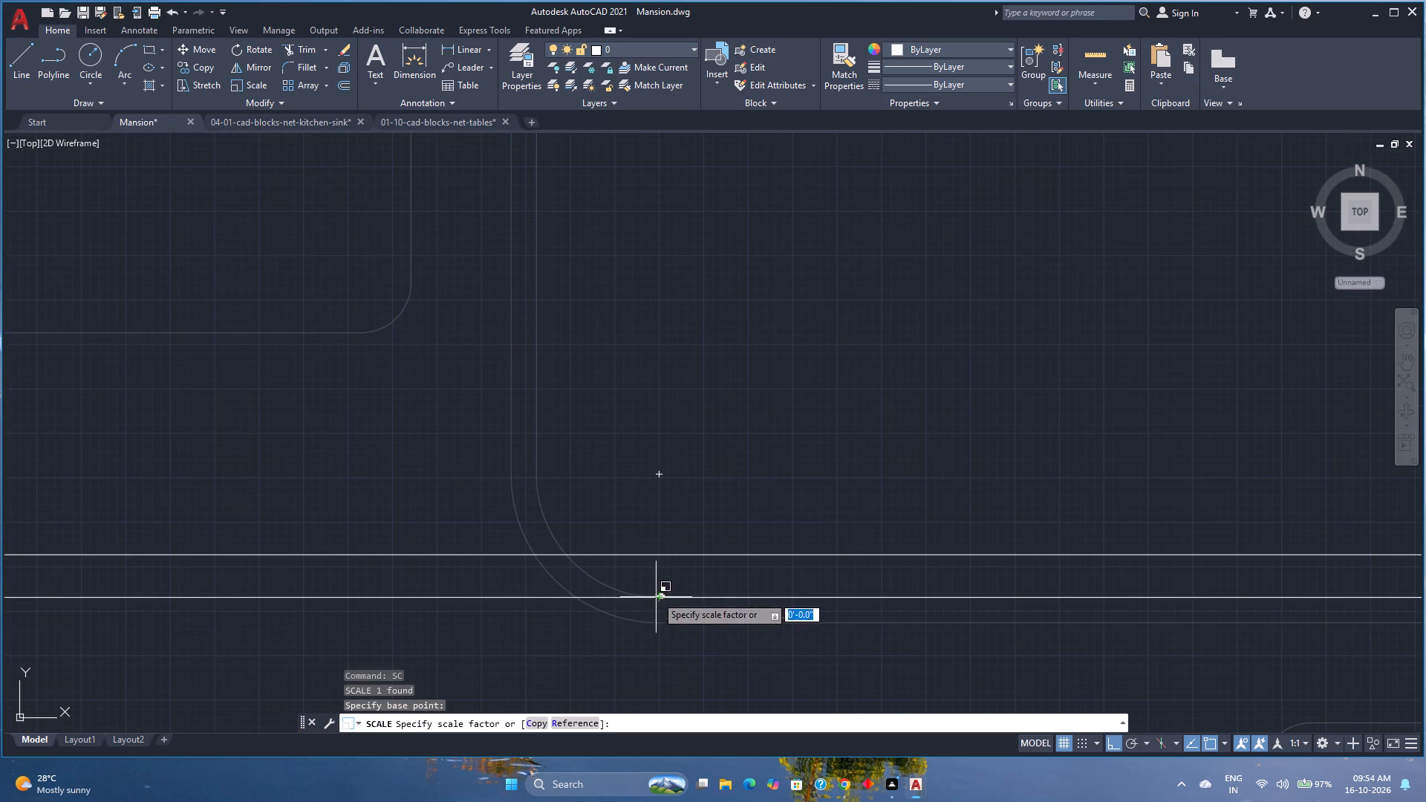
pyautogui.scroll(2, 664, 540)
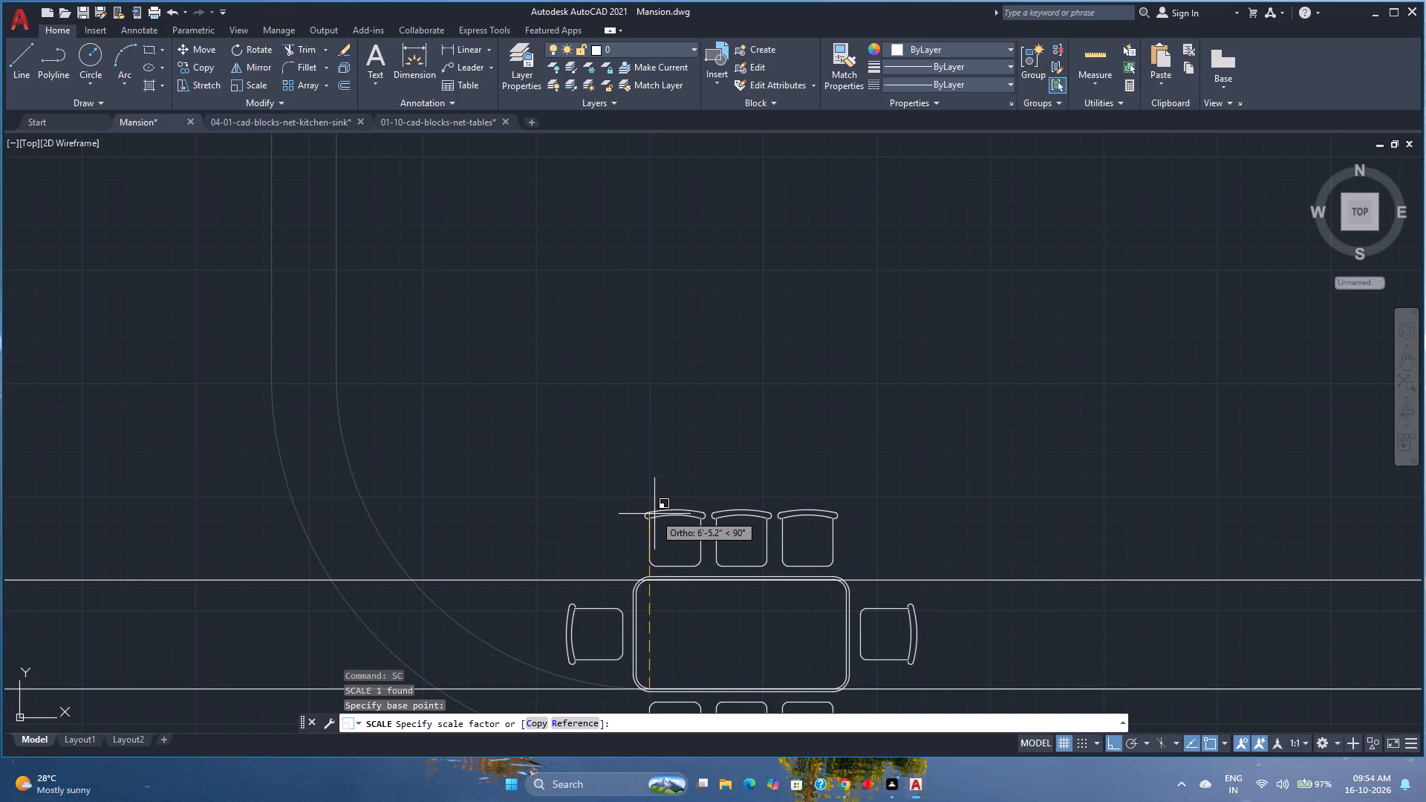
pyautogui.scroll(3, 654, 514)
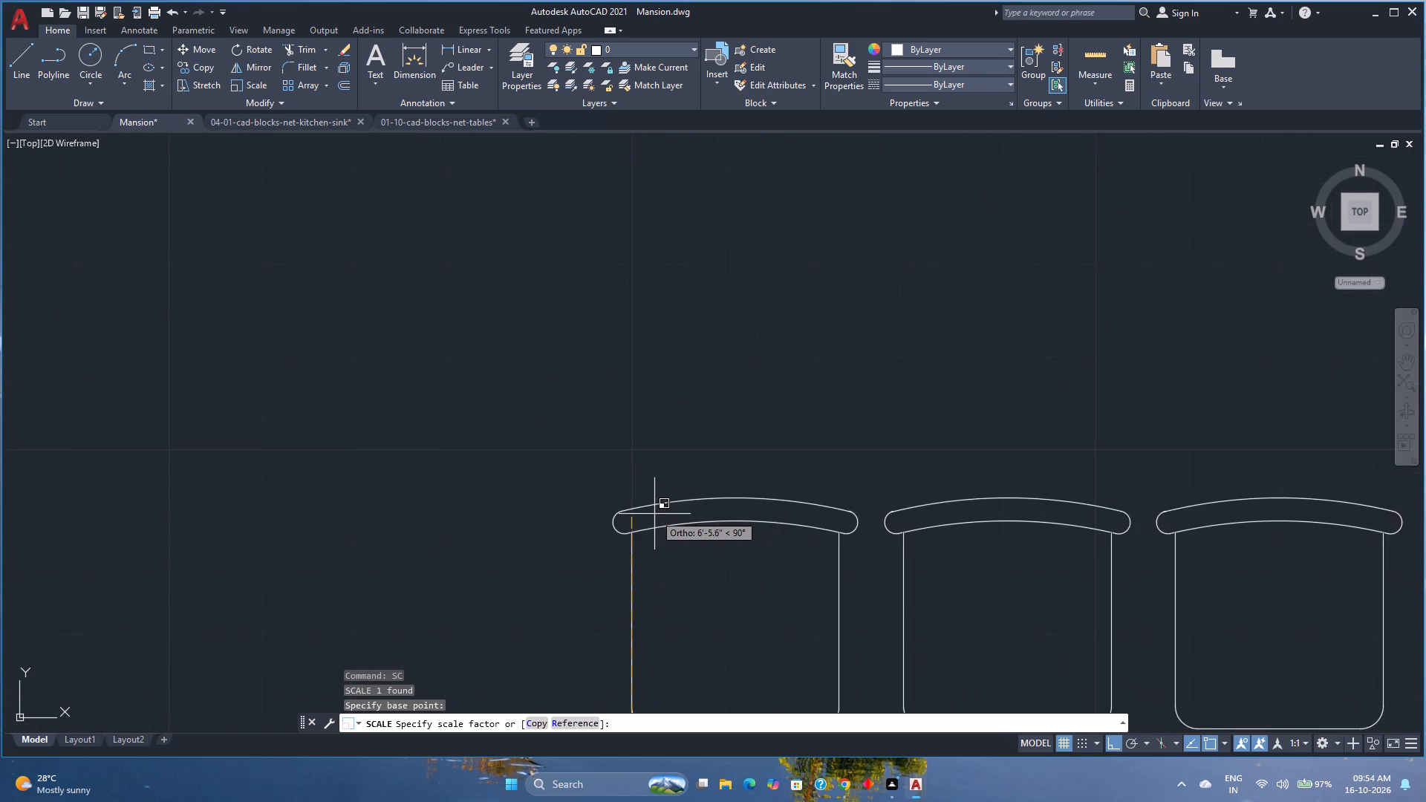
pyautogui.moveTo(654, 544); pyautogui.dragTo(645, 371, button='middle')
pyautogui.middleClick(645, 371)
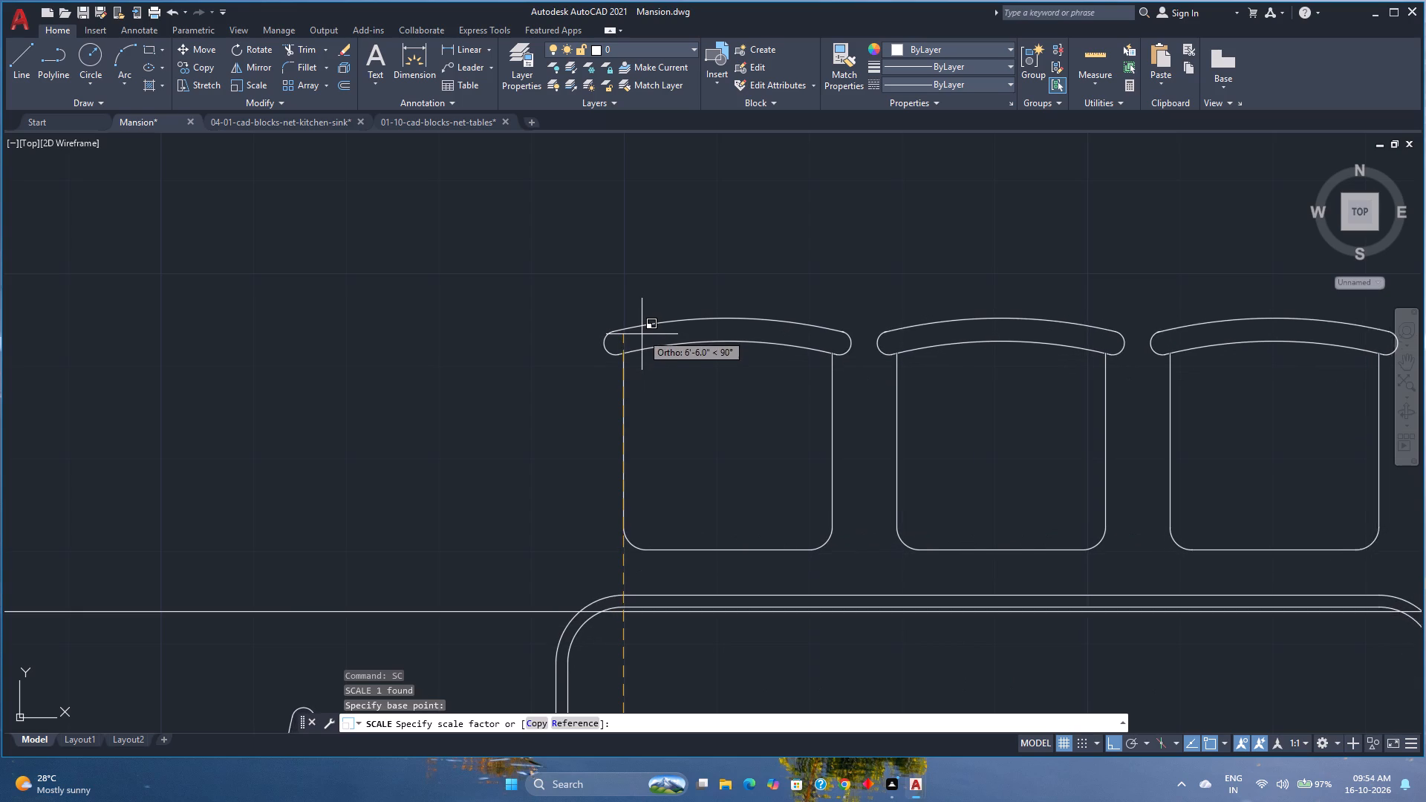
pyautogui.click(642, 342)
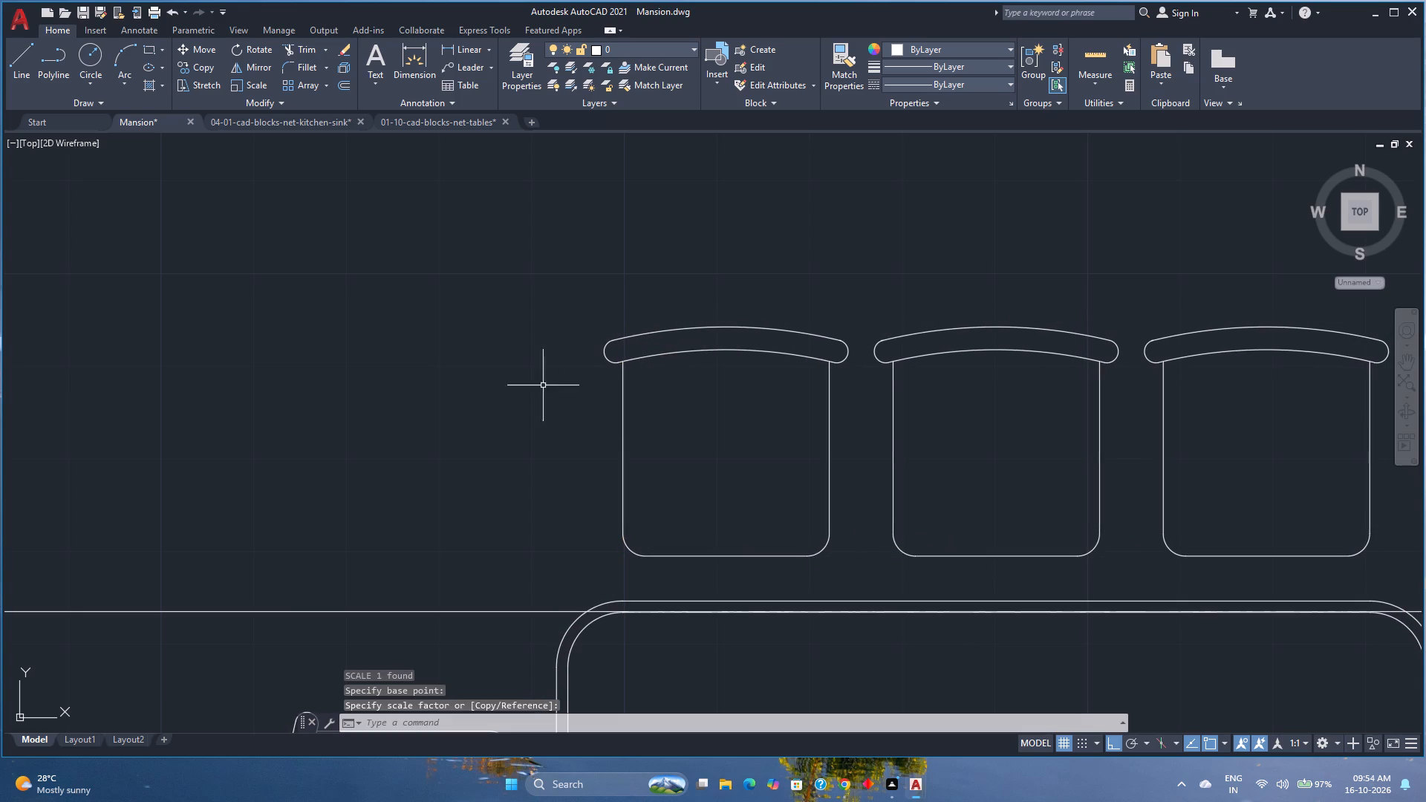
# Delete the two horizontal construction lines across the dining table.
pyautogui.scroll(-4, 511, 400)
pyautogui.click(366, 551)
pyautogui.moveTo(349, 420); pyautogui.dragTo(347, 410)
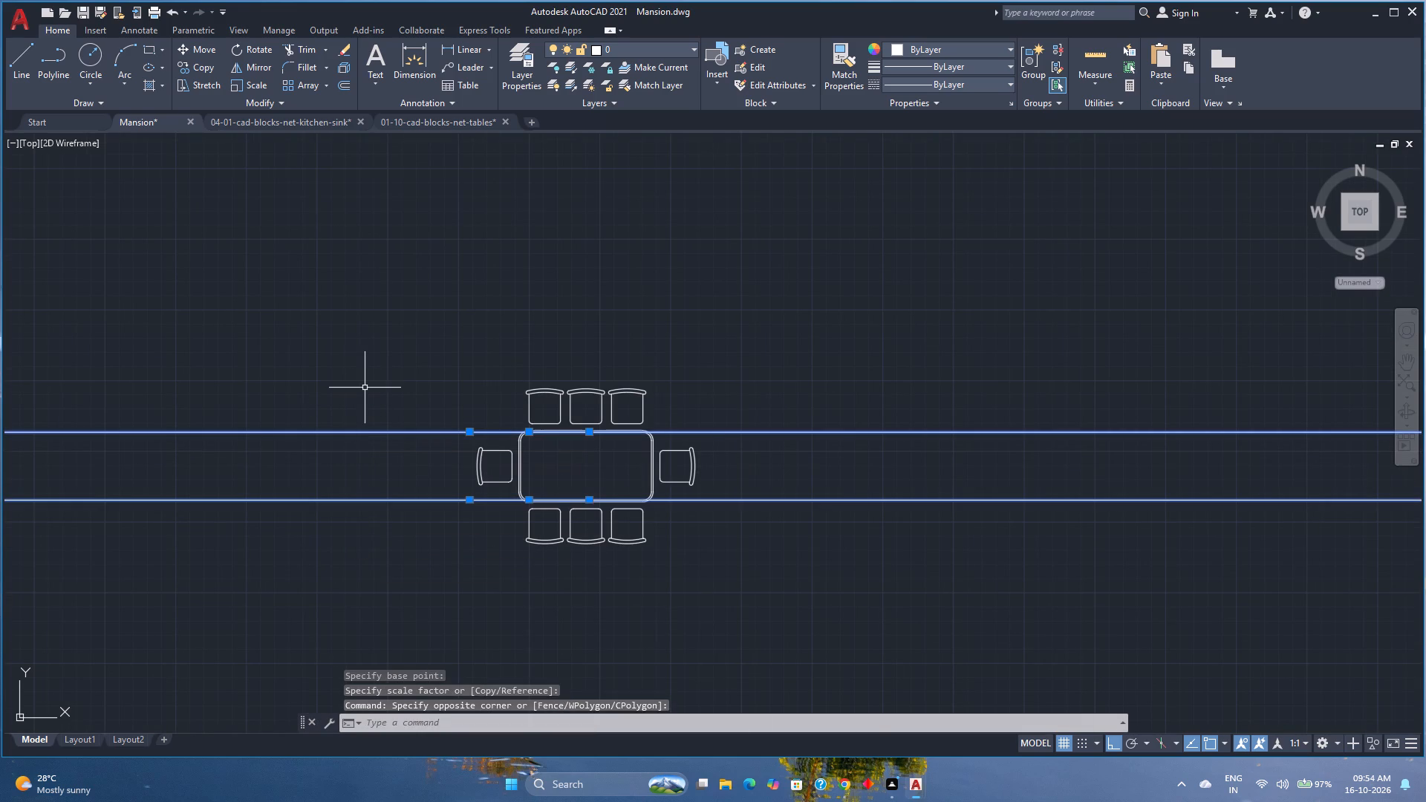
pyautogui.press('Delete')
# Move the dining table by its tabletop centre, with Ortho off, into the hall below the kitchen in the leftmost floor plan, beside the window.
pyautogui.moveTo(648, 566); pyautogui.dragTo(634, 544)
pyautogui.click(420, 405)
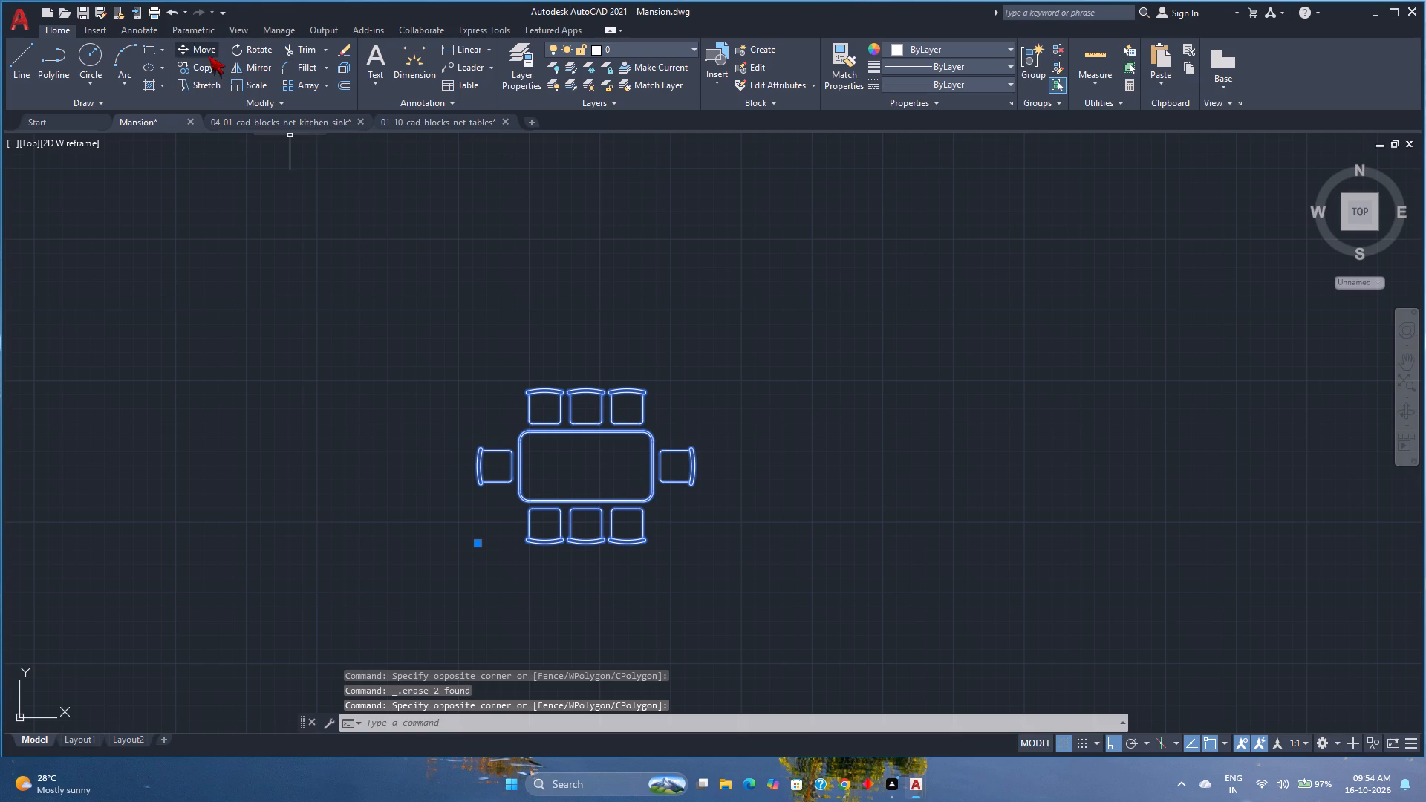
pyautogui.click(209, 56)
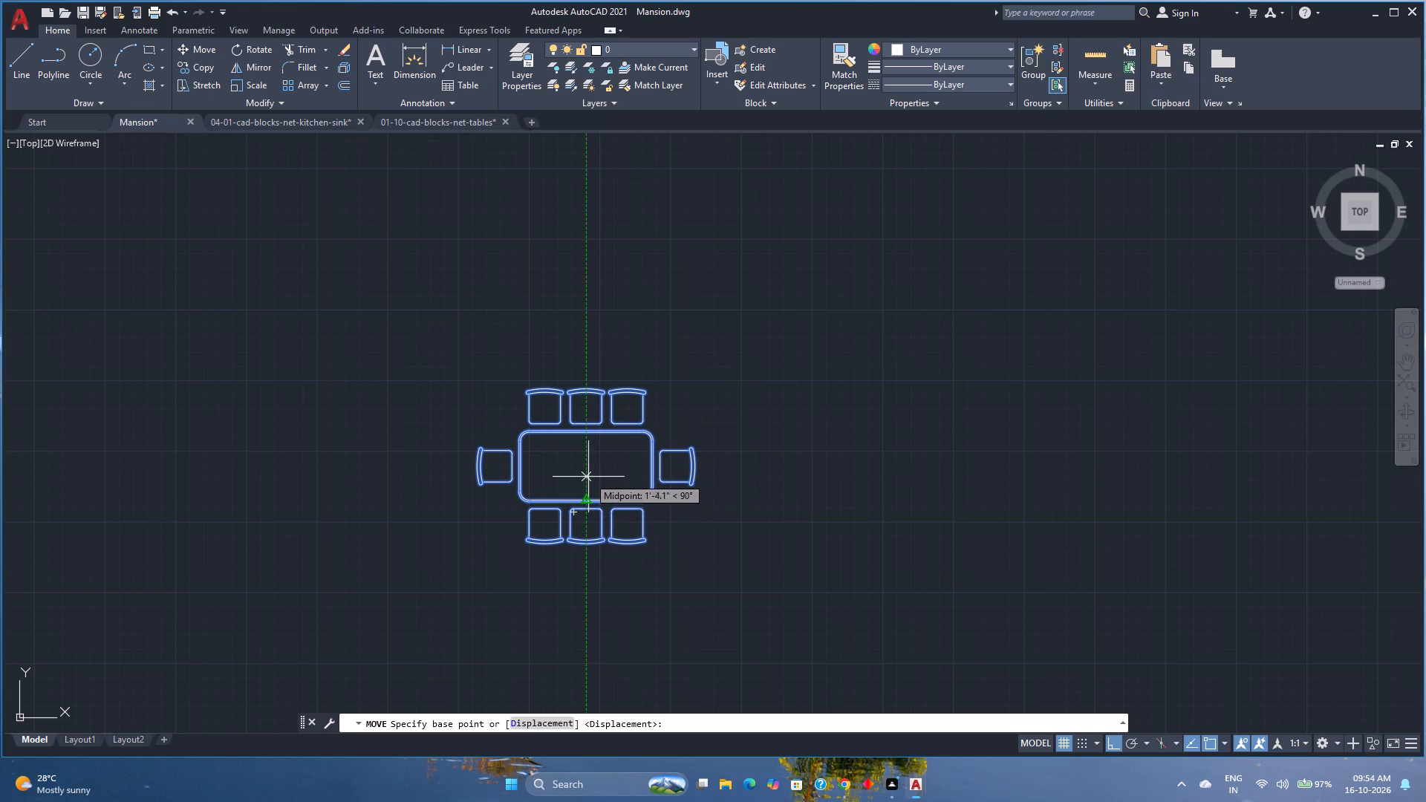
pyautogui.click(585, 462)
pyautogui.scroll(-7, 584, 462)
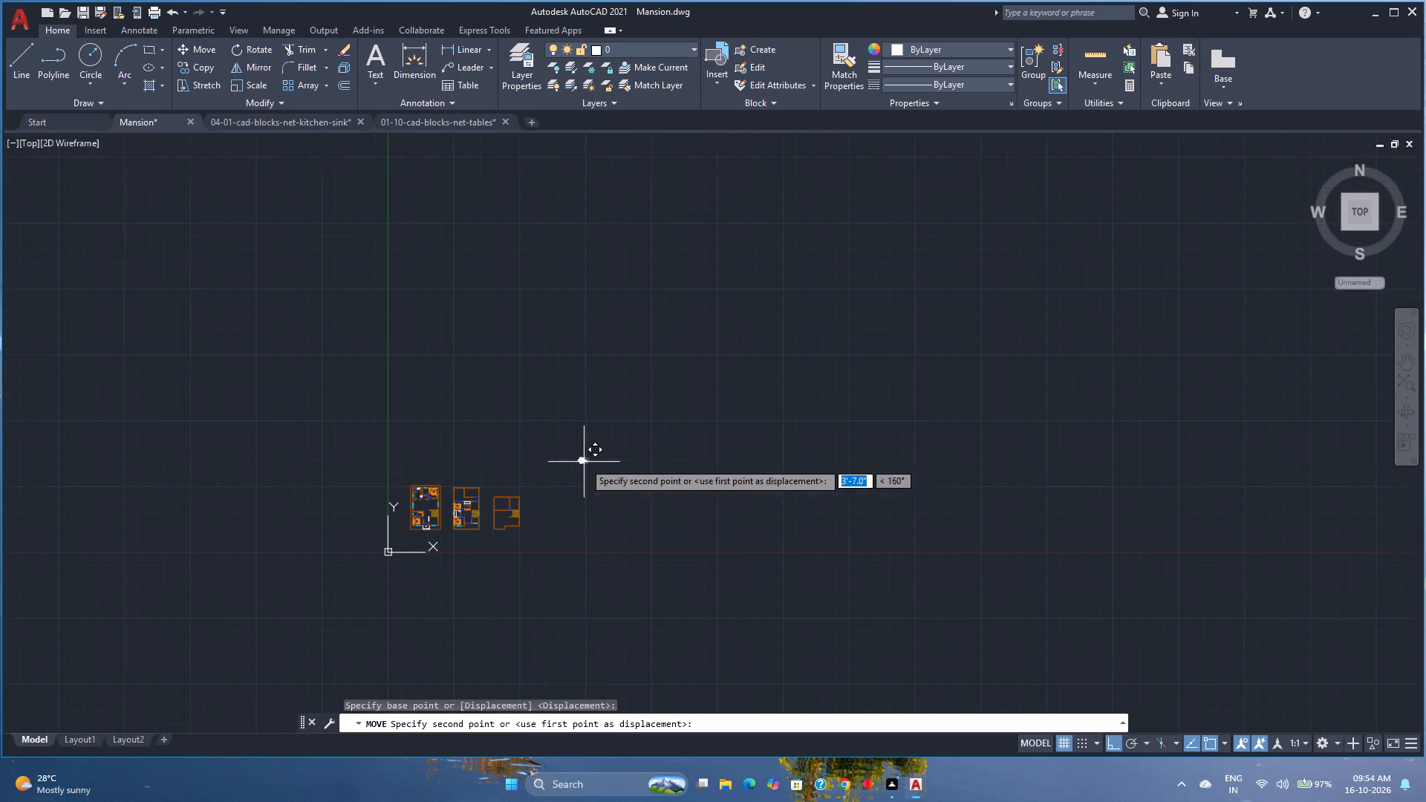
pyautogui.press('F8')
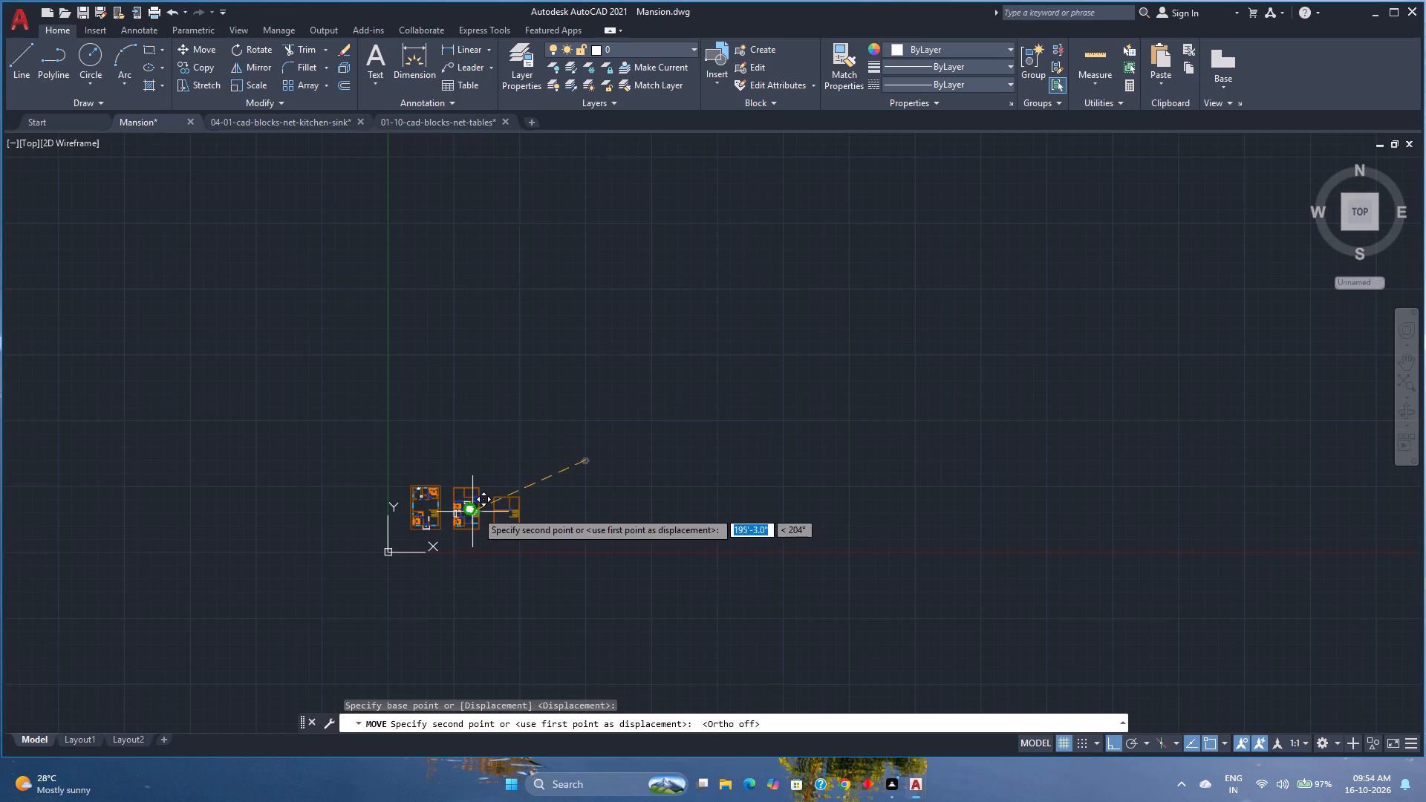
pyautogui.scroll(3, 450, 506)
pyautogui.scroll(2, 339, 520)
pyautogui.scroll(2, 418, 498)
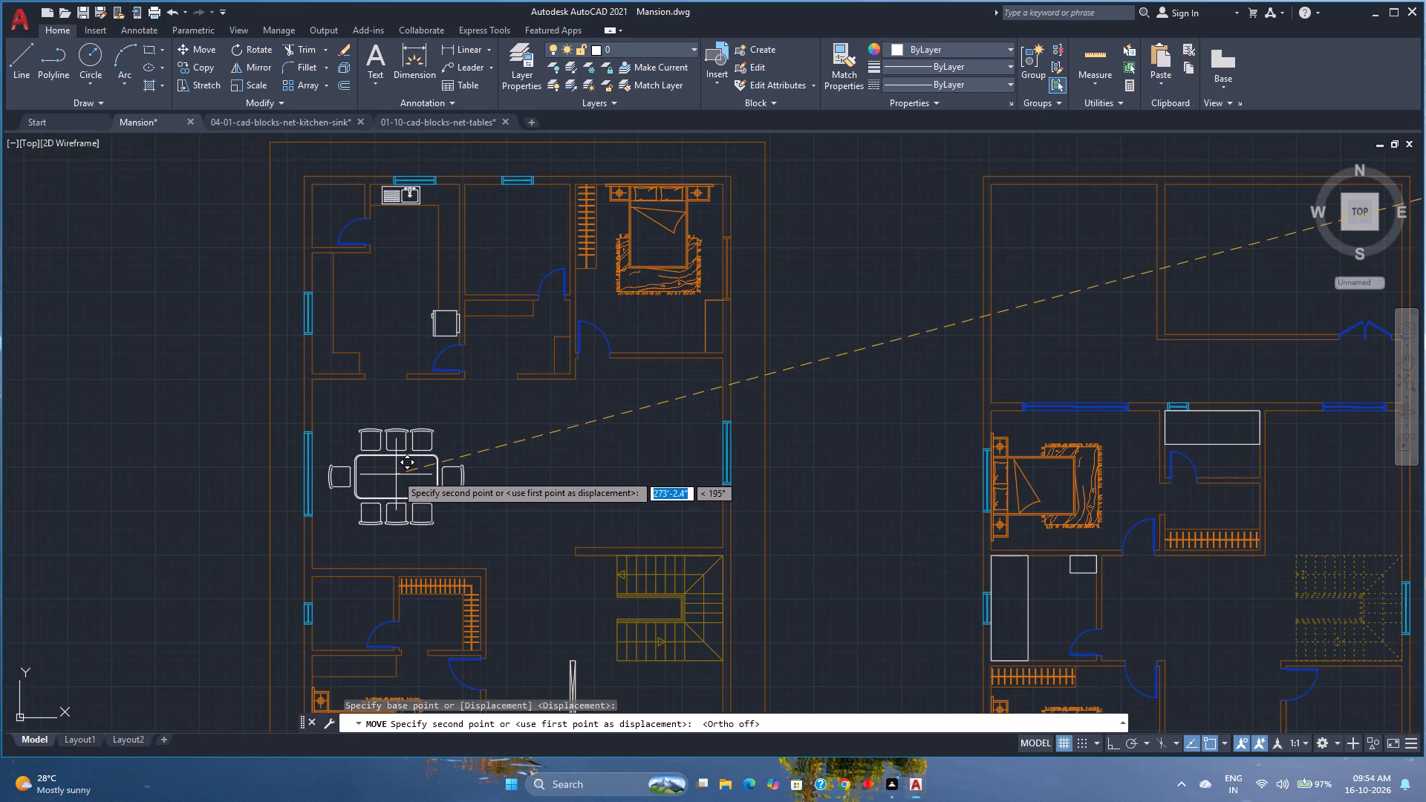
pyautogui.click(395, 473)
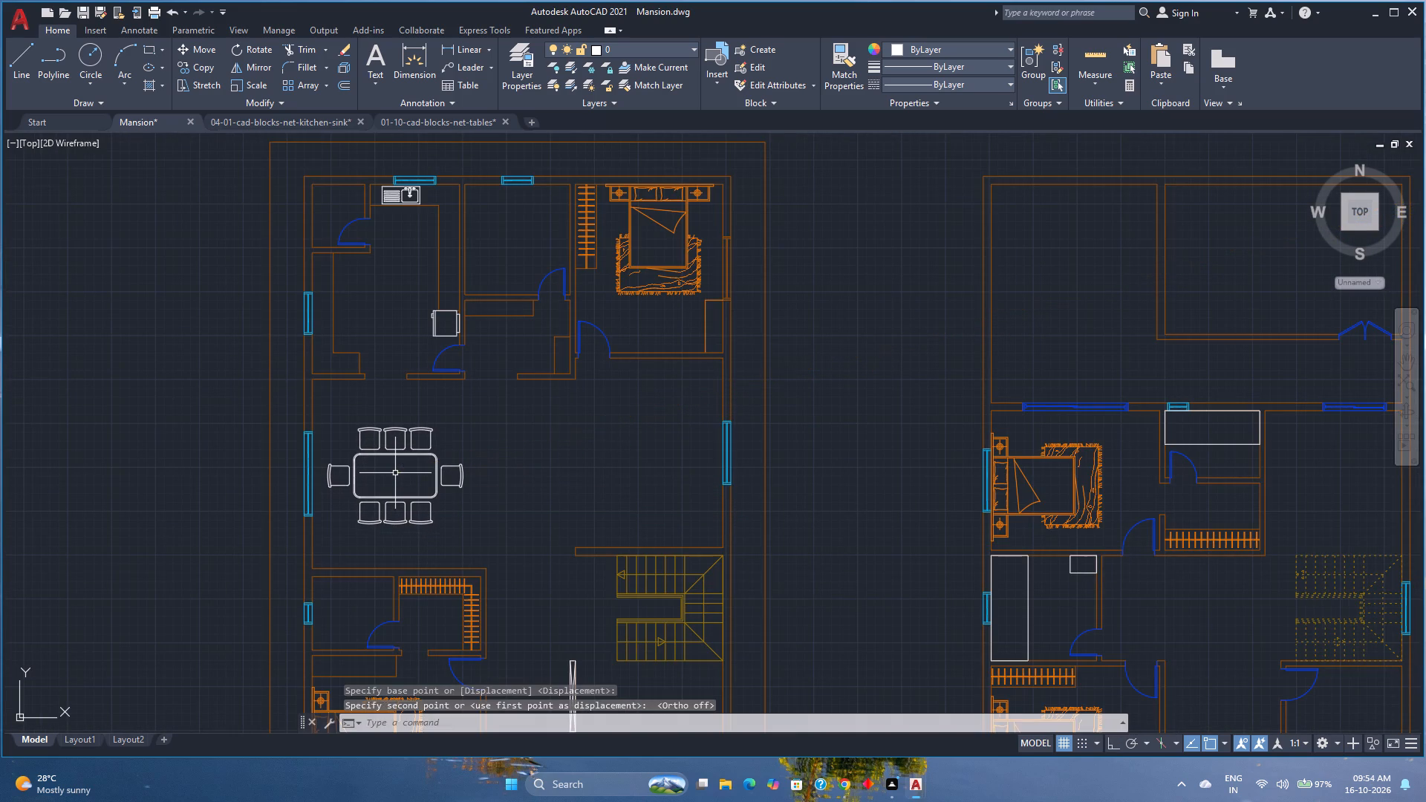
# Examine the dining table's placement in the hall and the surrounding rooms of the floor plans.
pyautogui.scroll(-1, 395, 473)
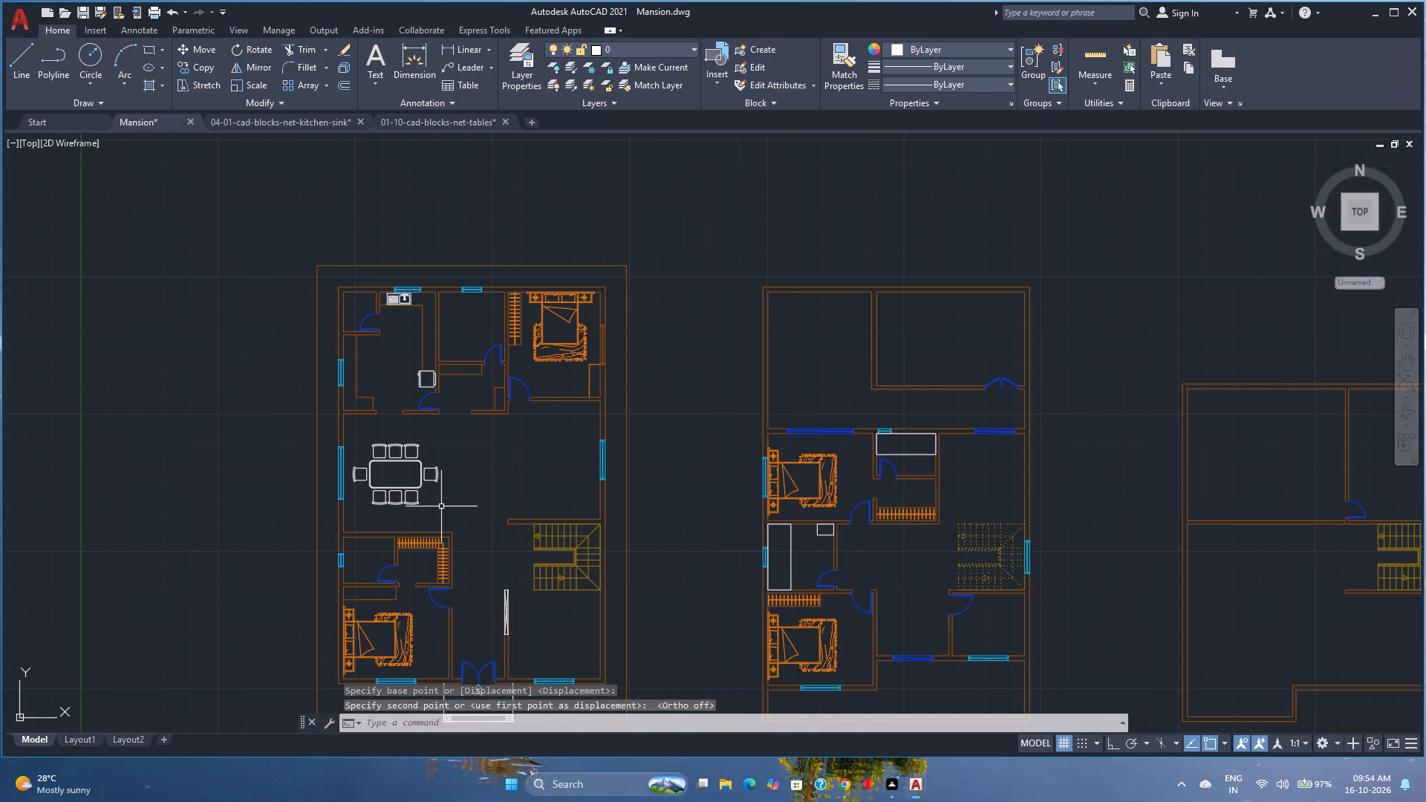
pyautogui.scroll(2, 450, 483)
pyautogui.moveTo(450, 482); pyautogui.dragTo(418, 508, button='middle')
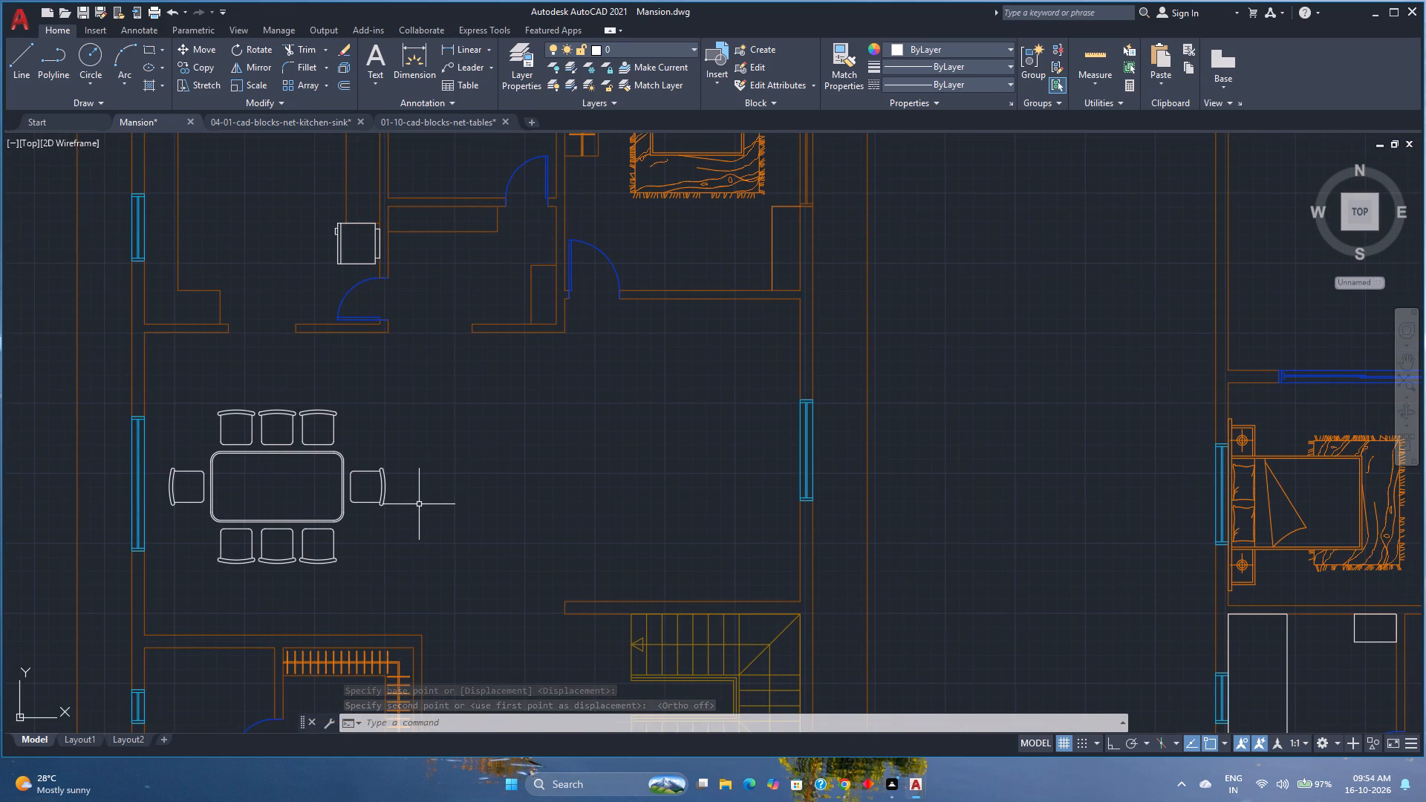
pyautogui.scroll(-1, 419, 504)
pyautogui.moveTo(348, 517); pyautogui.dragTo(57, 541, button='middle')
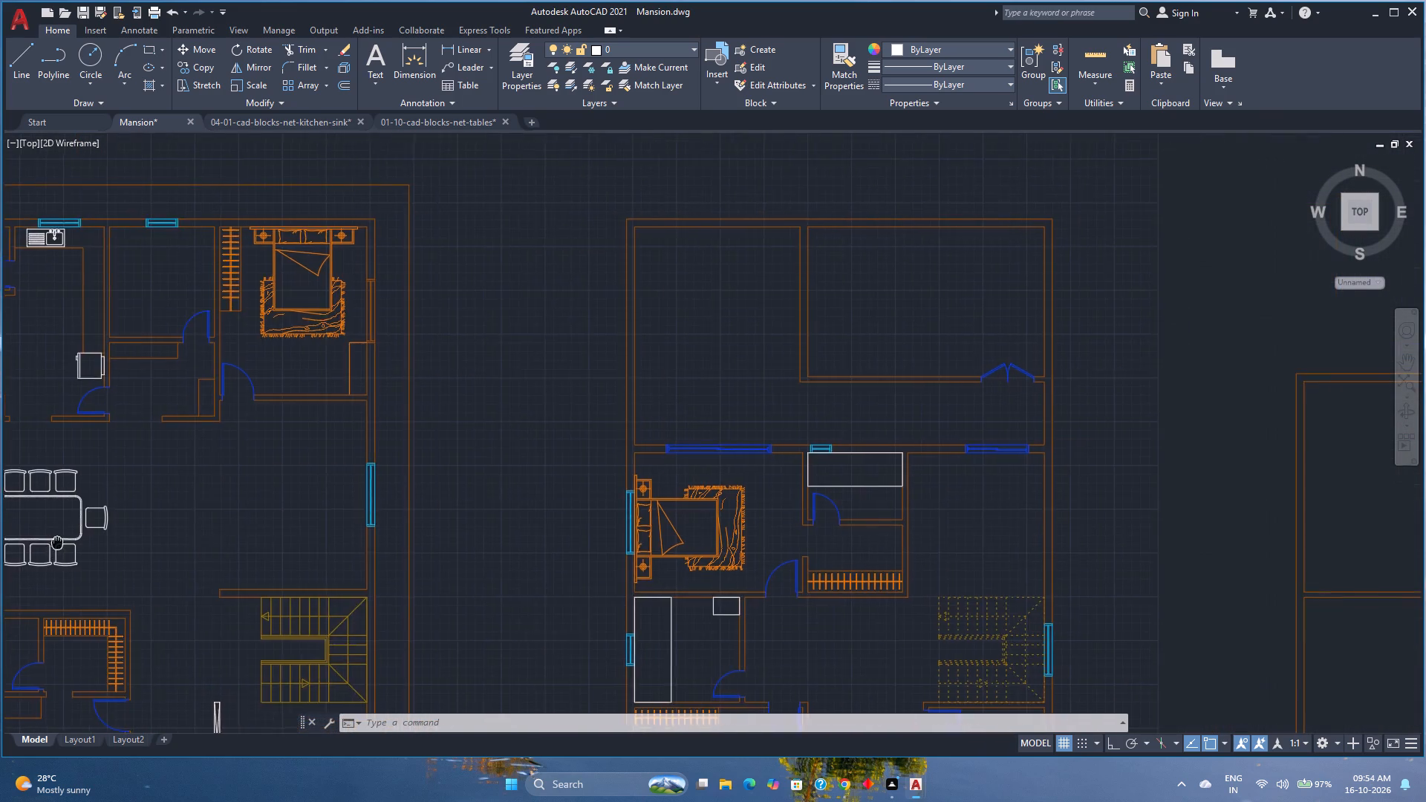
pyautogui.moveTo(57, 541); pyautogui.dragTo(58, 541, button='middle')
pyautogui.moveTo(109, 526); pyautogui.dragTo(135, 521, button='middle')
pyautogui.moveTo(149, 518); pyautogui.dragTo(268, 495, button='middle')
pyautogui.moveTo(312, 521); pyautogui.dragTo(360, 460, button='middle')
pyautogui.scroll(1, 360, 460)
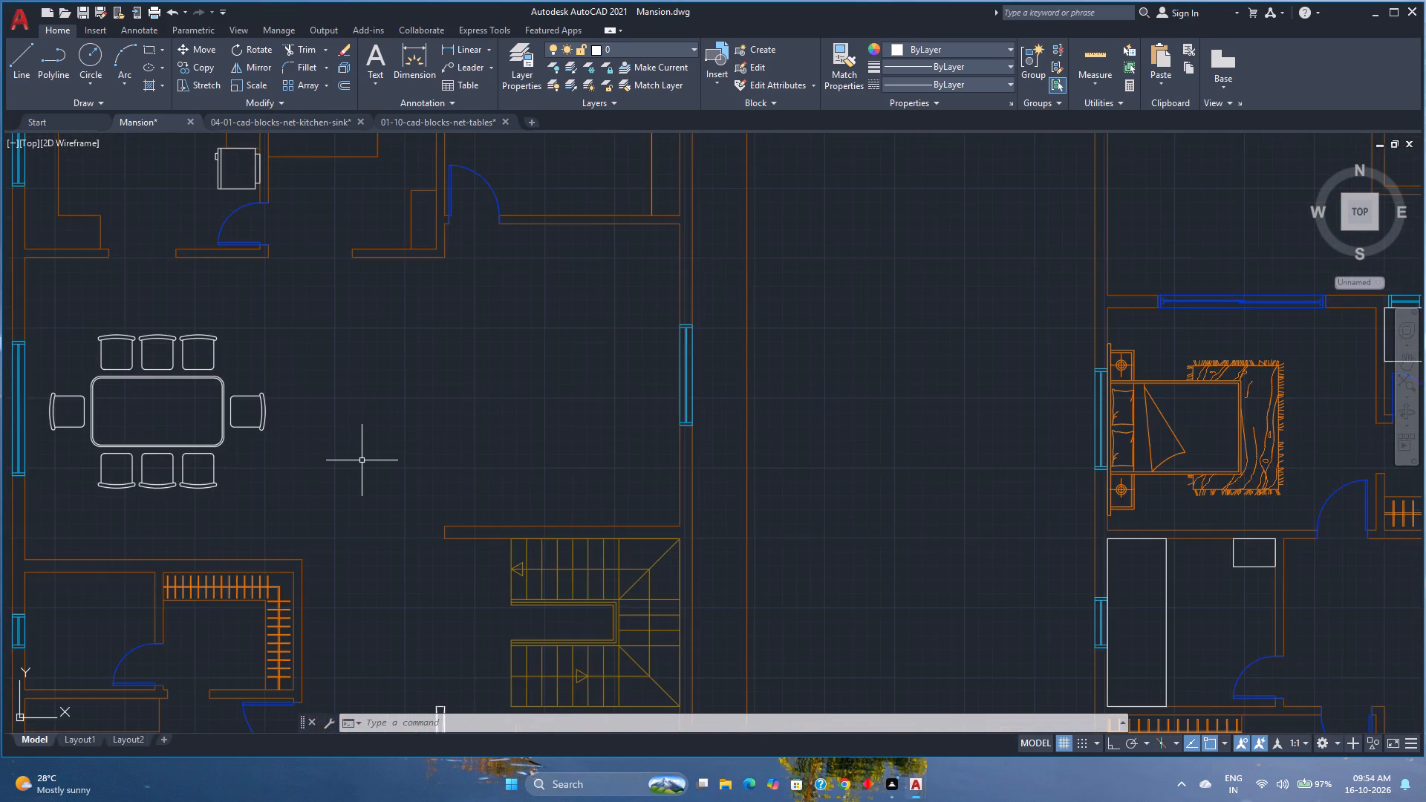
# Assign the placed dining table to the Furniture layer.
pyautogui.scroll(-1, 361, 460)
pyautogui.click(334, 464)
pyautogui.click(215, 414)
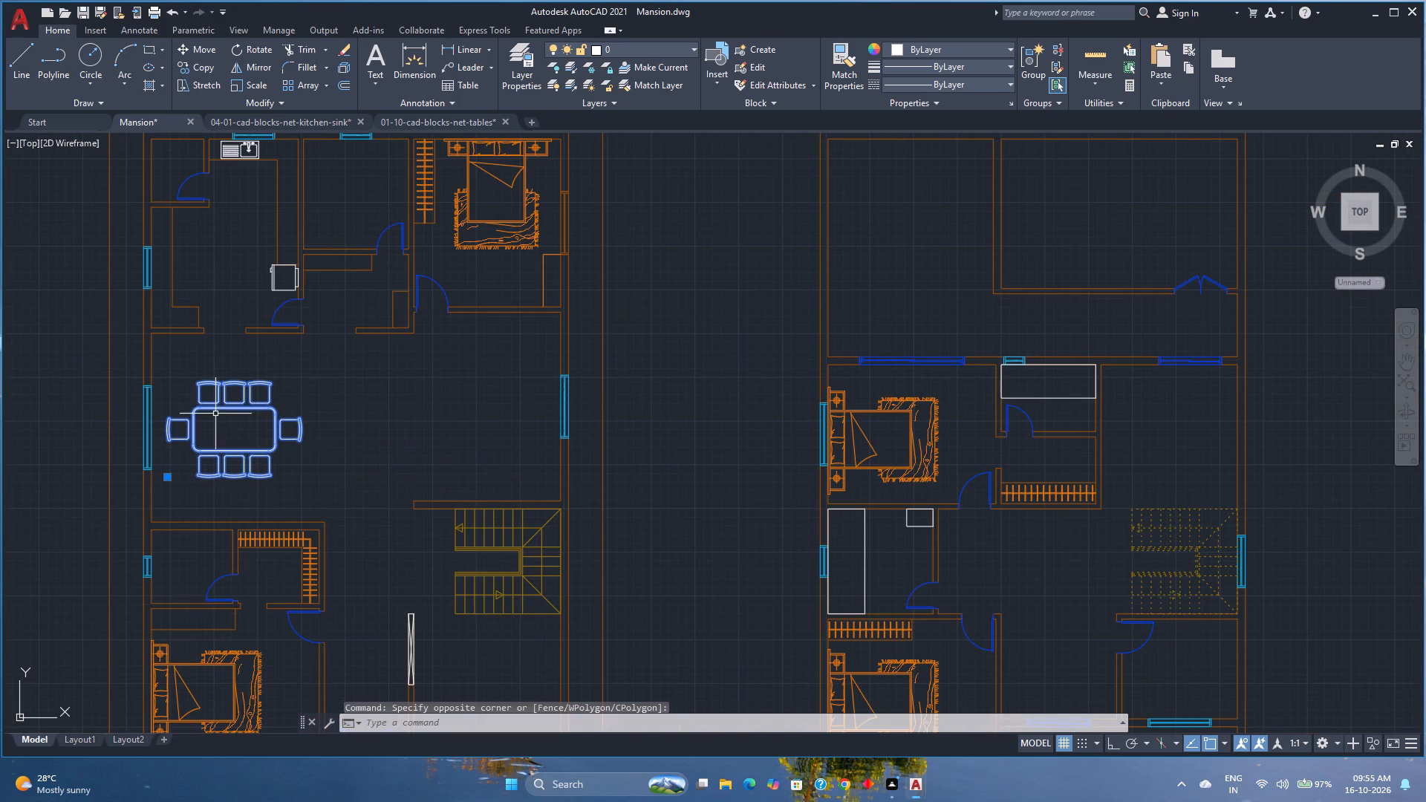
pyautogui.click(651, 46)
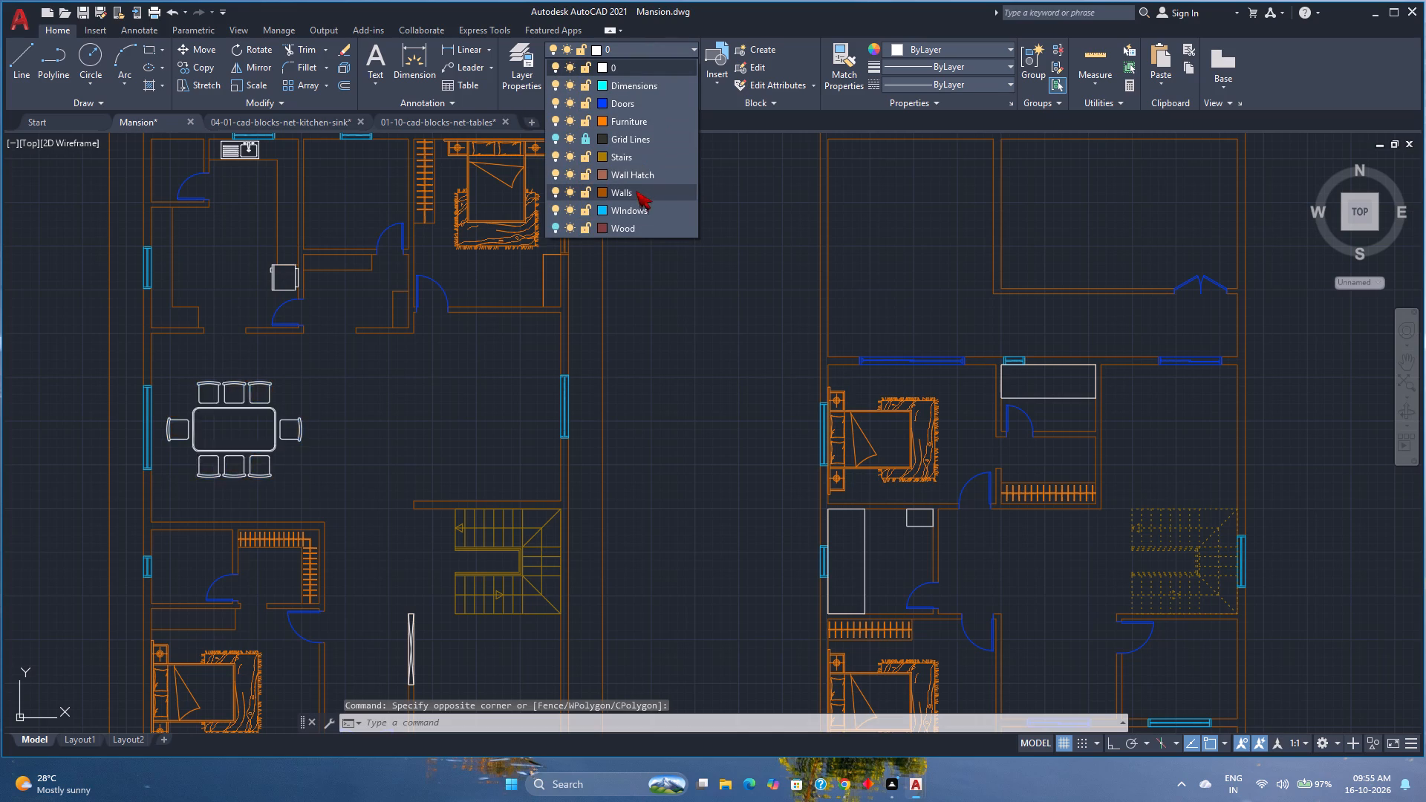
pyautogui.click(648, 125)
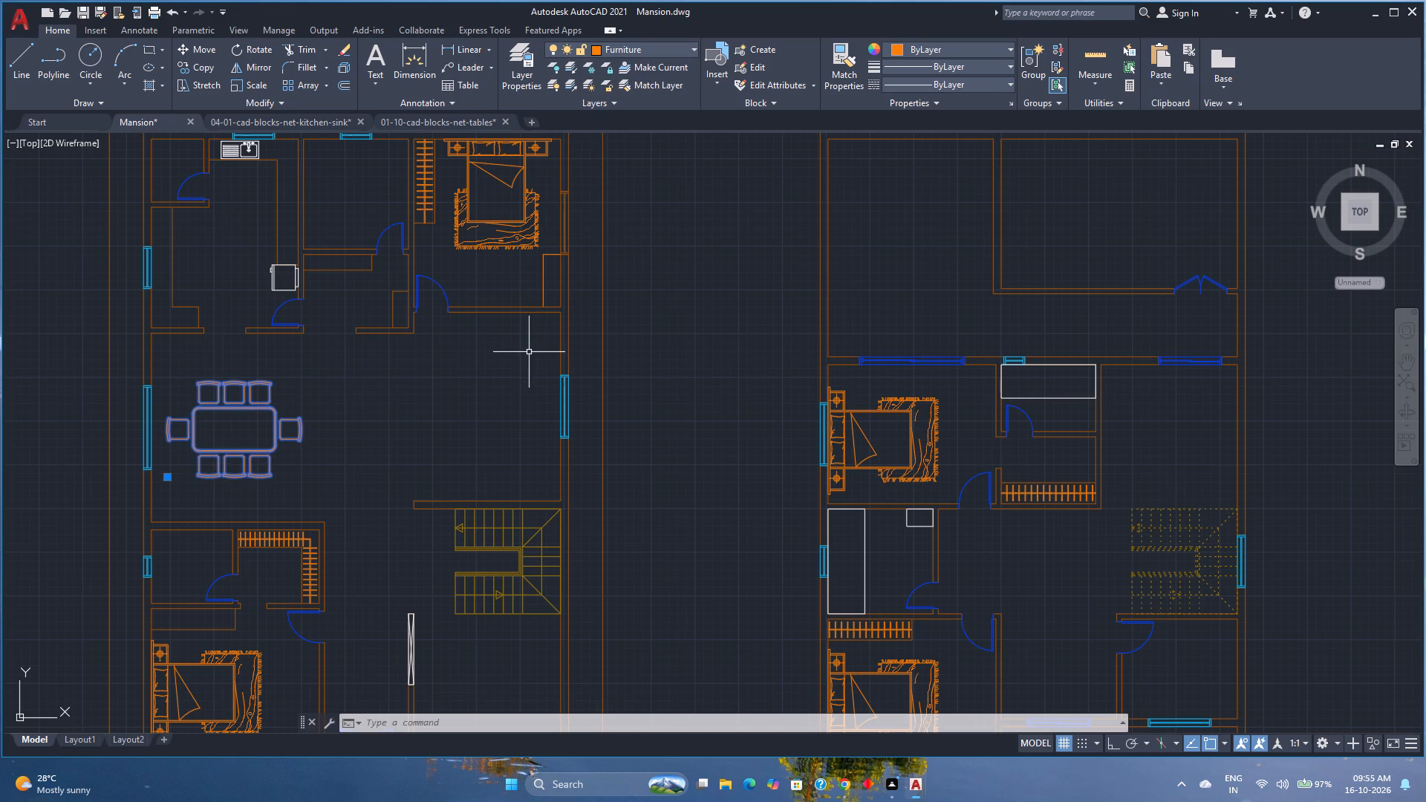
# Extend the selection of two lower beds to all similar bed blocks and set their object colour to 241,235,31.
pyautogui.press('Escape')
pyautogui.scroll(-1, 535, 351)
pyautogui.moveTo(535, 351); pyautogui.dragTo(501, 361, button='middle')
pyautogui.middleClick(501, 361)
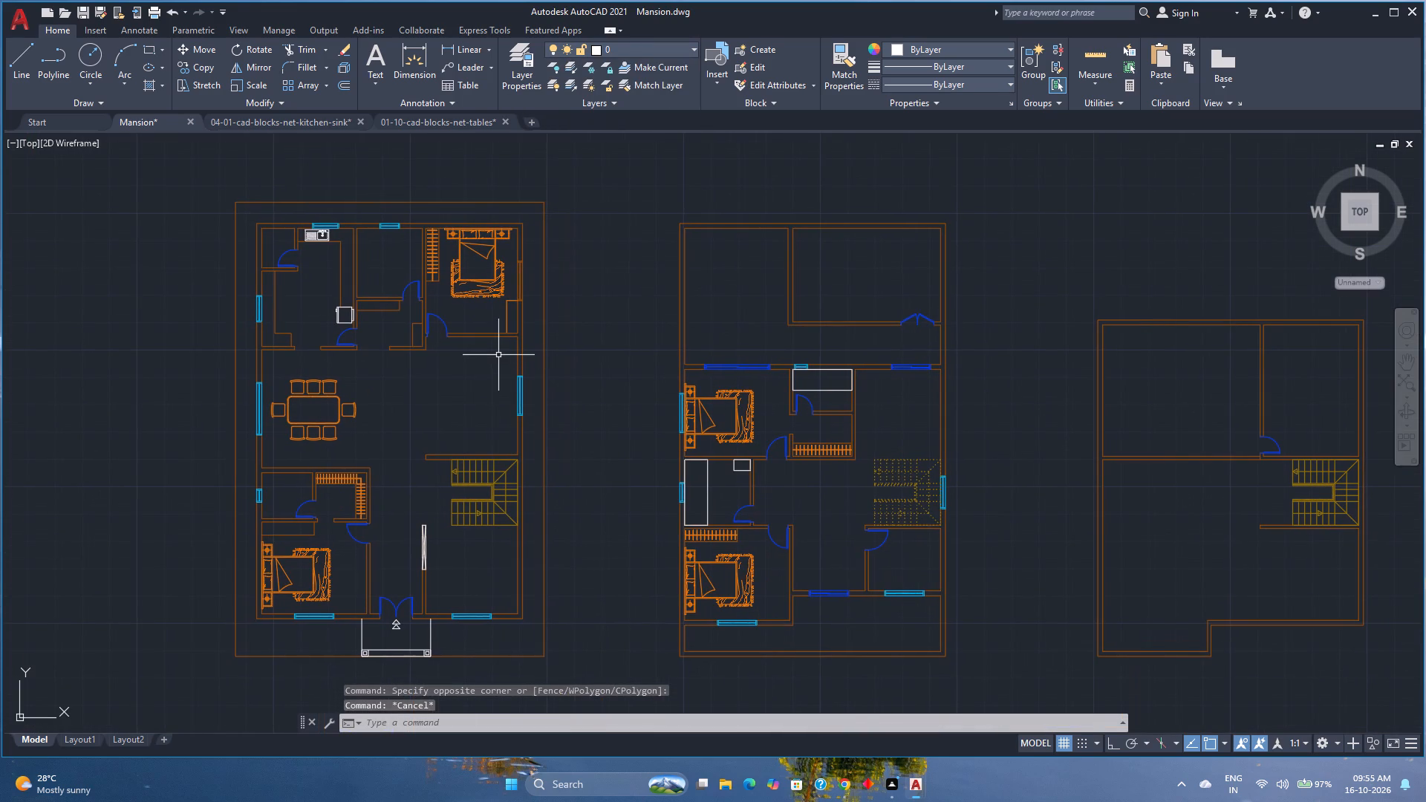
pyautogui.scroll(1, 450, 411)
pyautogui.moveTo(465, 410); pyautogui.dragTo(490, 383, button='middle')
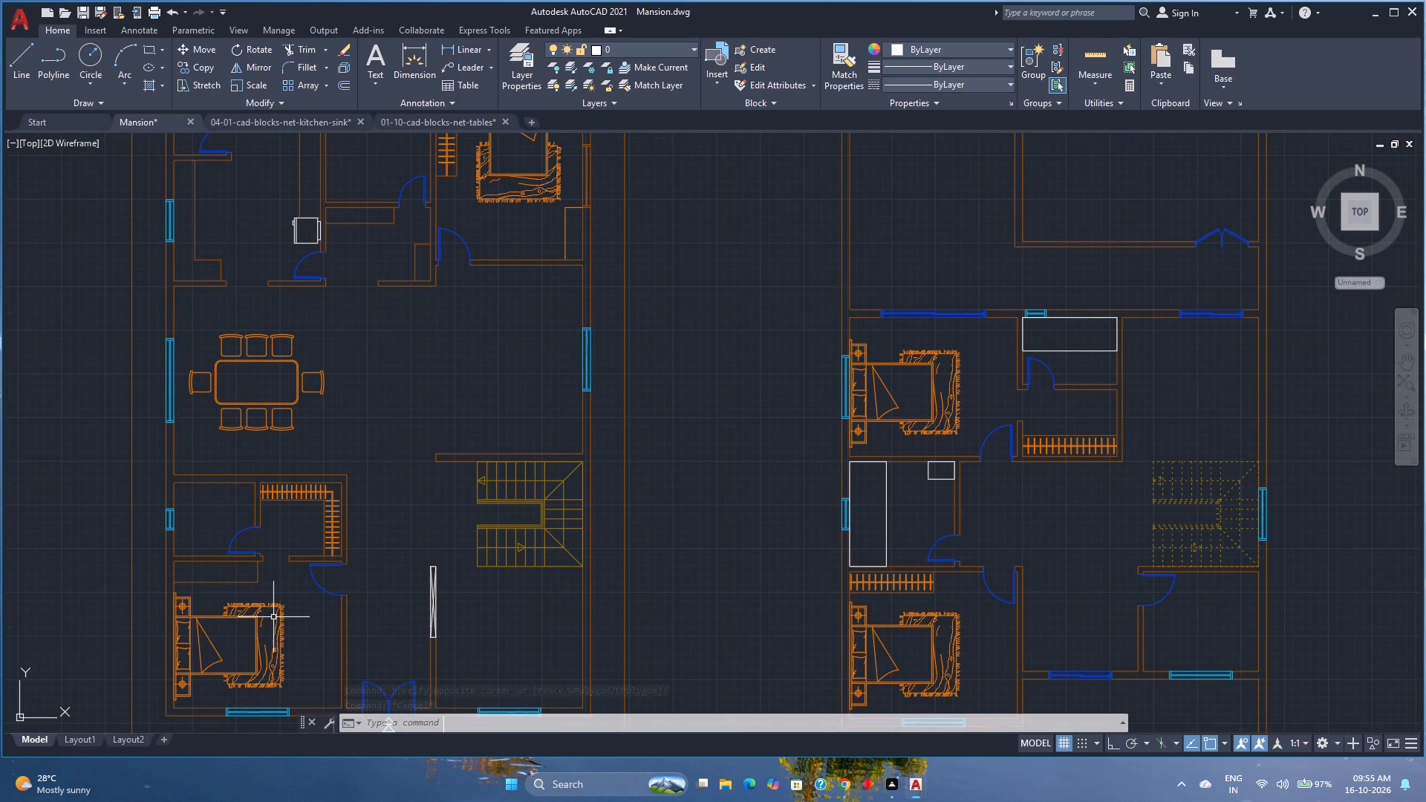
pyautogui.click(251, 617)
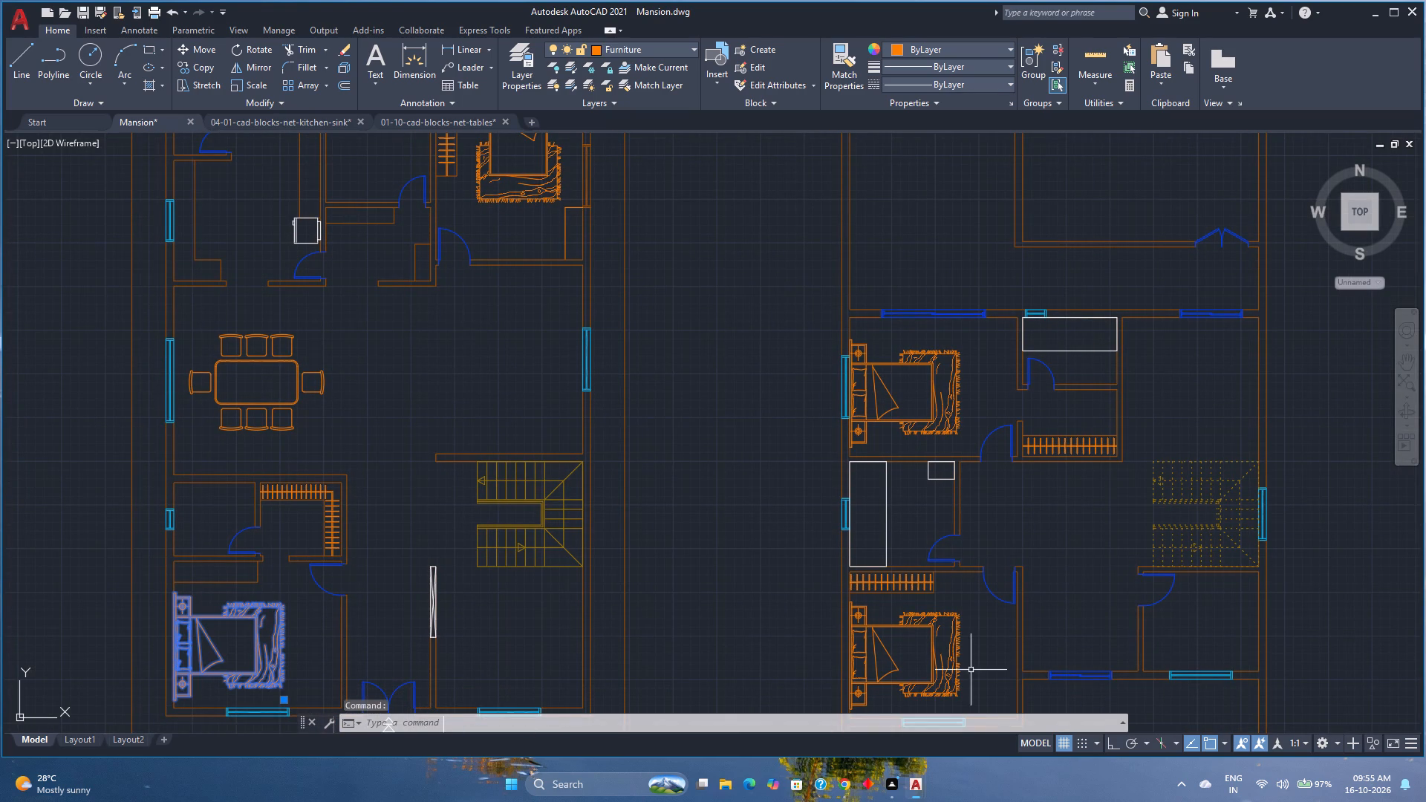
pyautogui.click(888, 624)
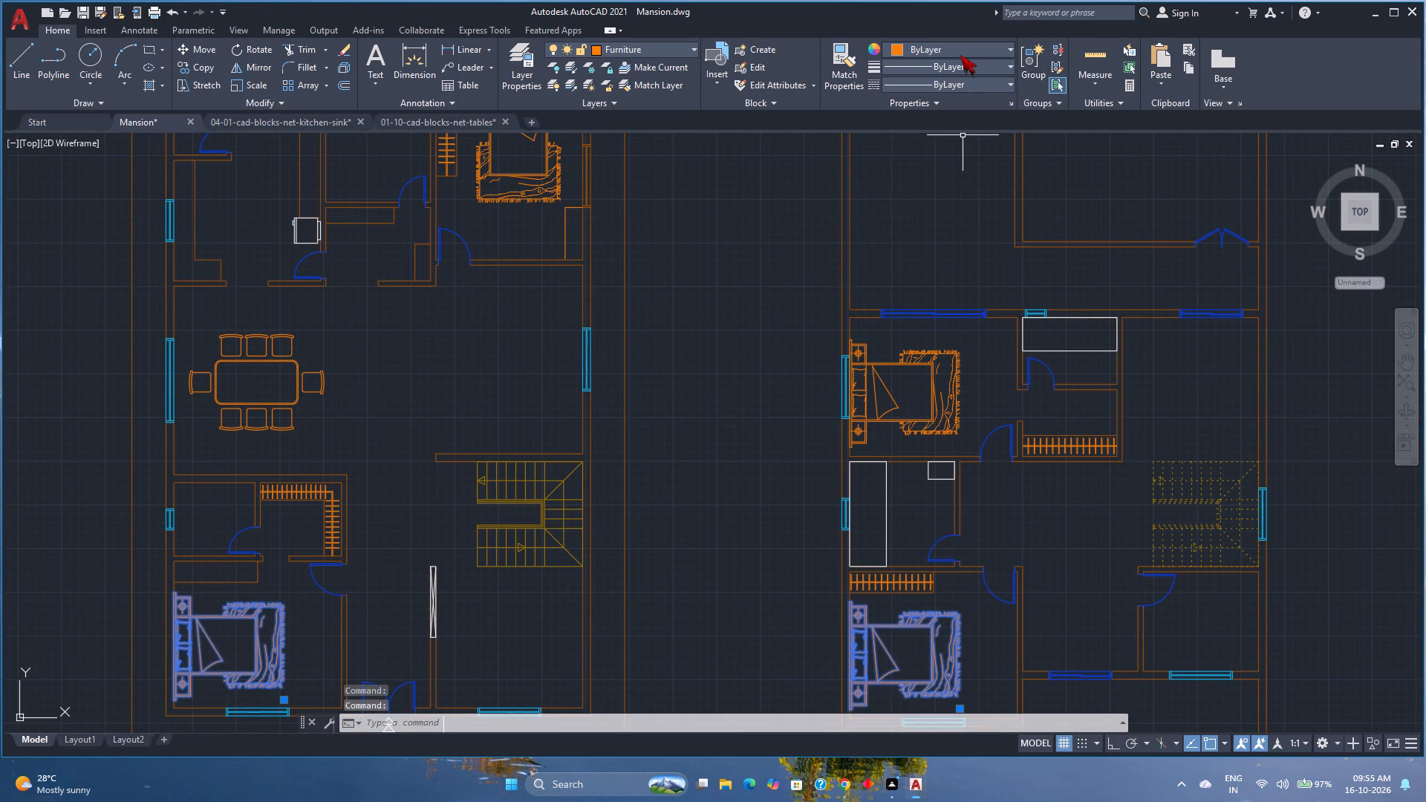
pyautogui.click(960, 55)
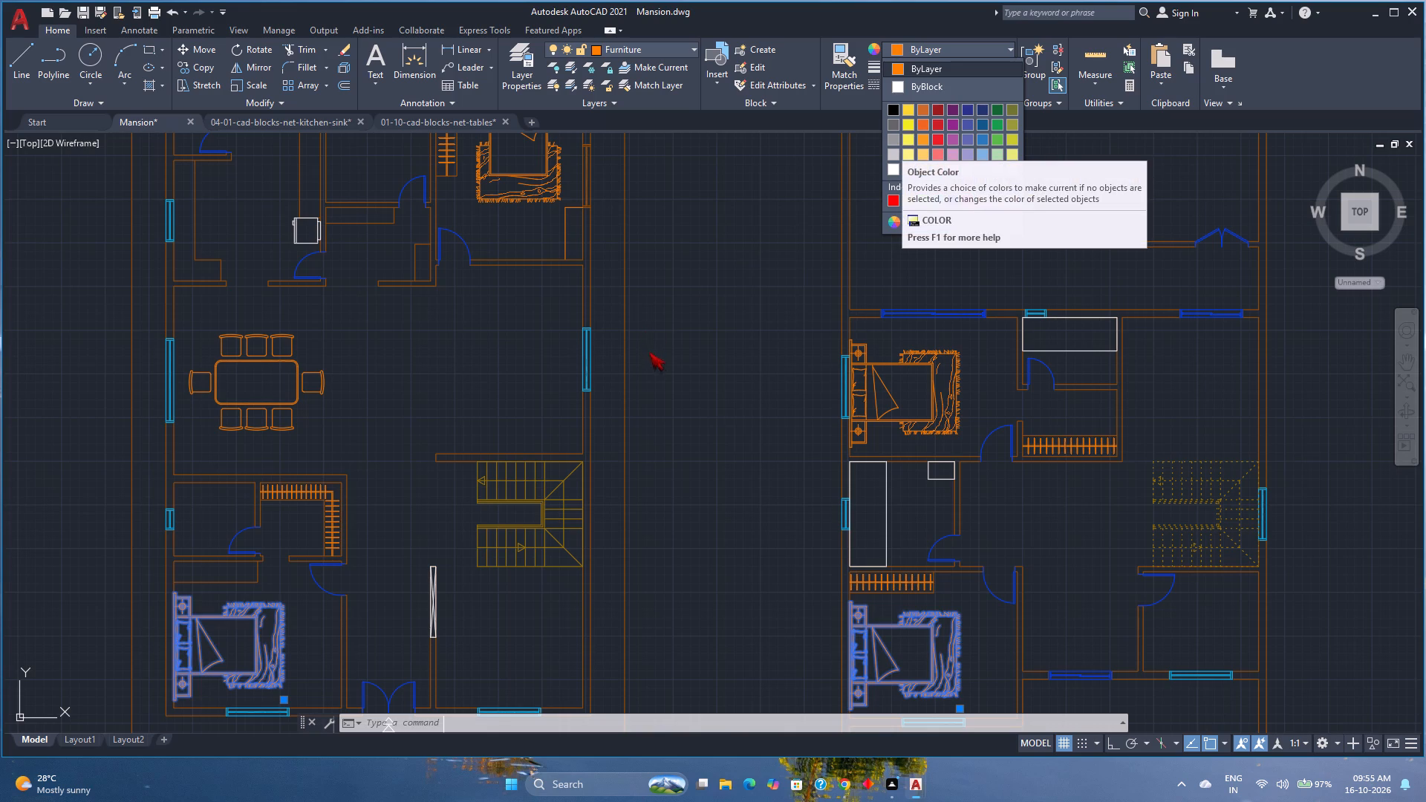
pyautogui.press('Escape')
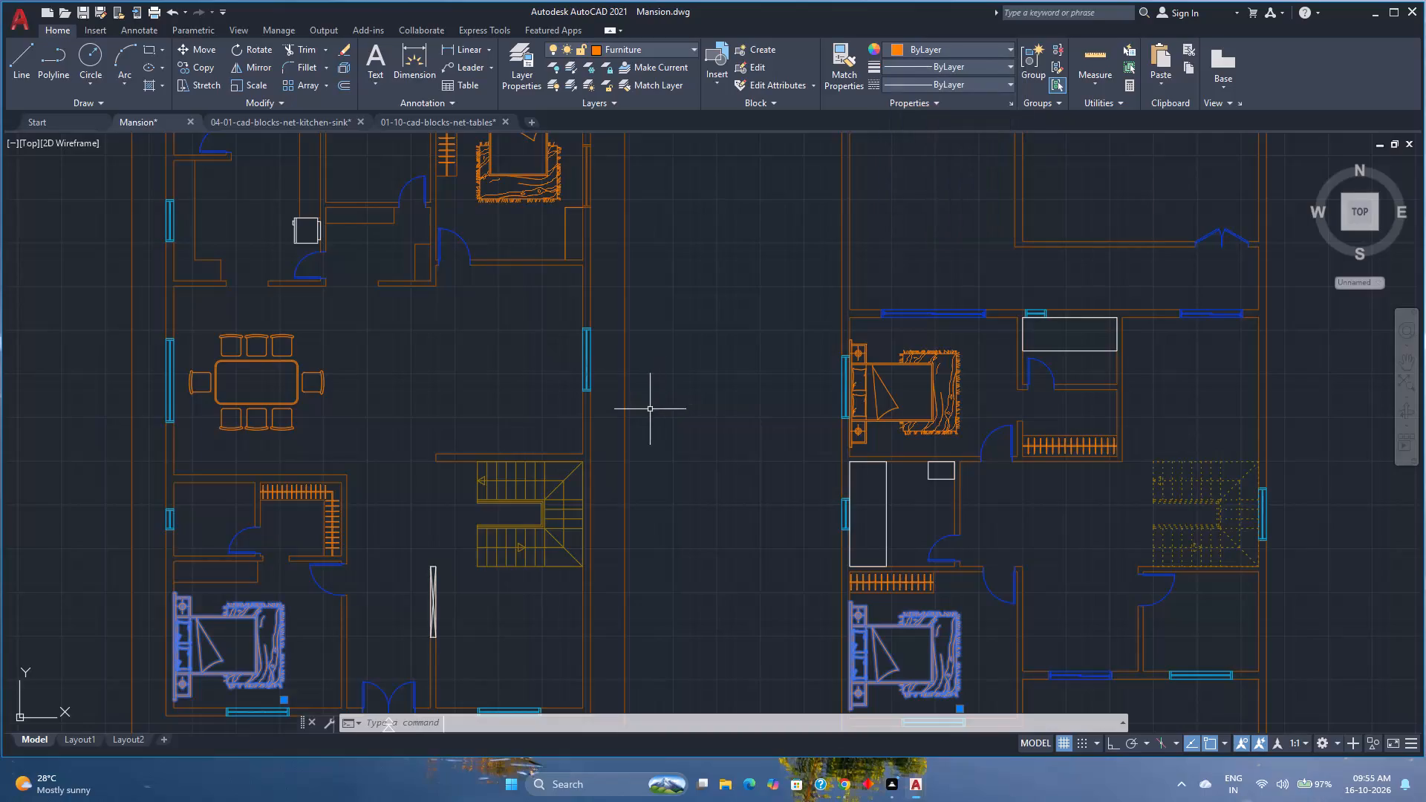
pyautogui.moveTo(868, 638); pyautogui.dragTo(862, 647, button='right')
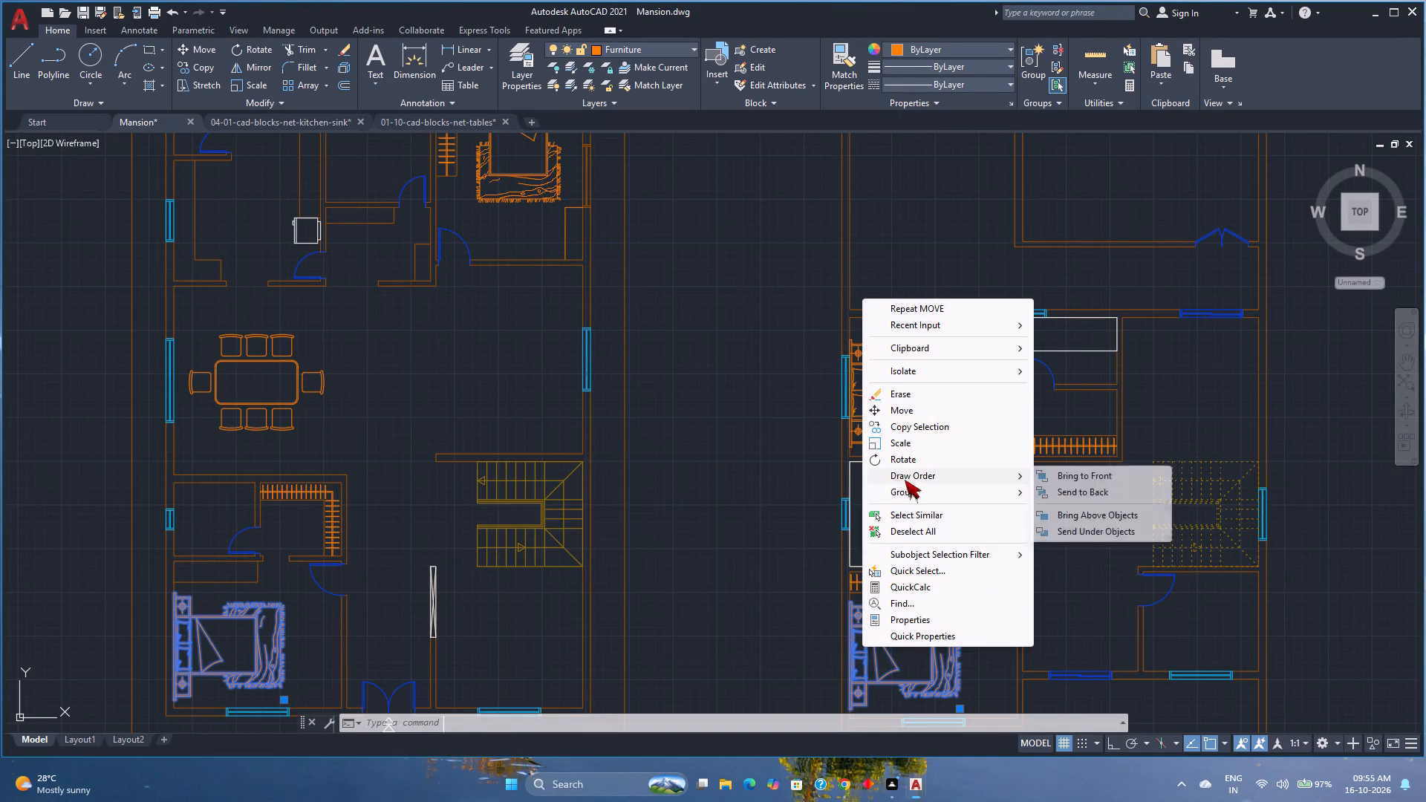
pyautogui.click(935, 518)
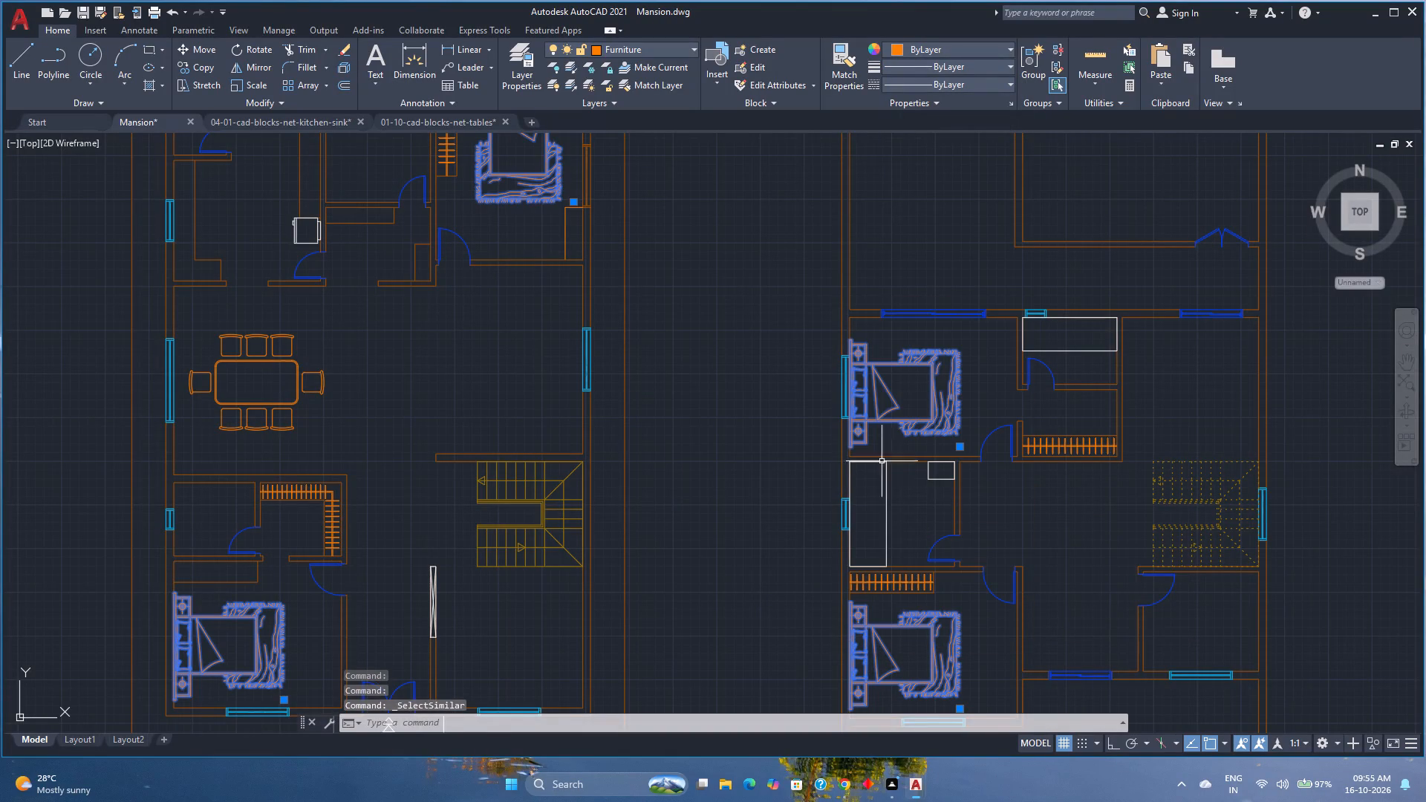
pyautogui.scroll(-1, 840, 409)
pyautogui.moveTo(840, 409); pyautogui.dragTo(720, 439, button='middle')
pyautogui.middleClick(720, 439)
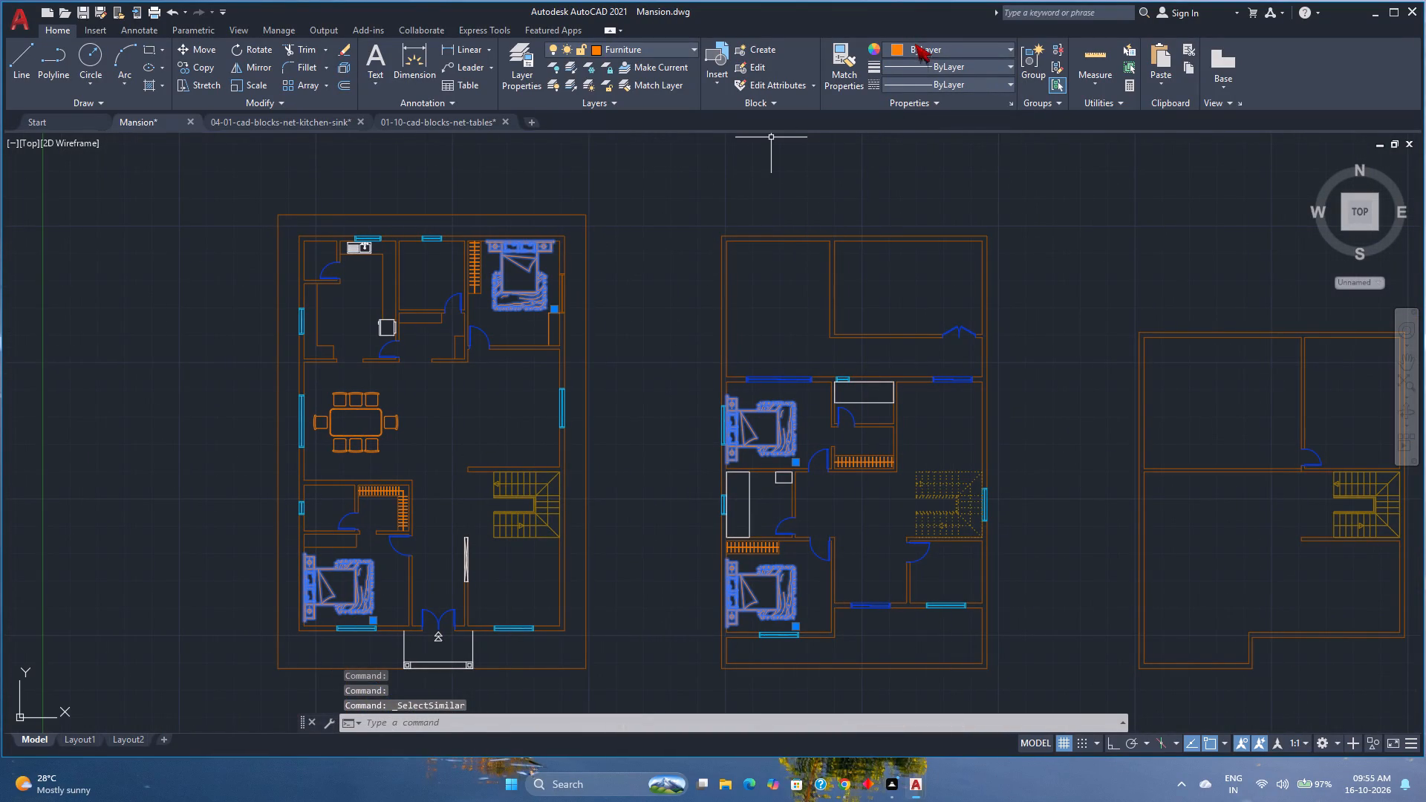
pyautogui.click(915, 49)
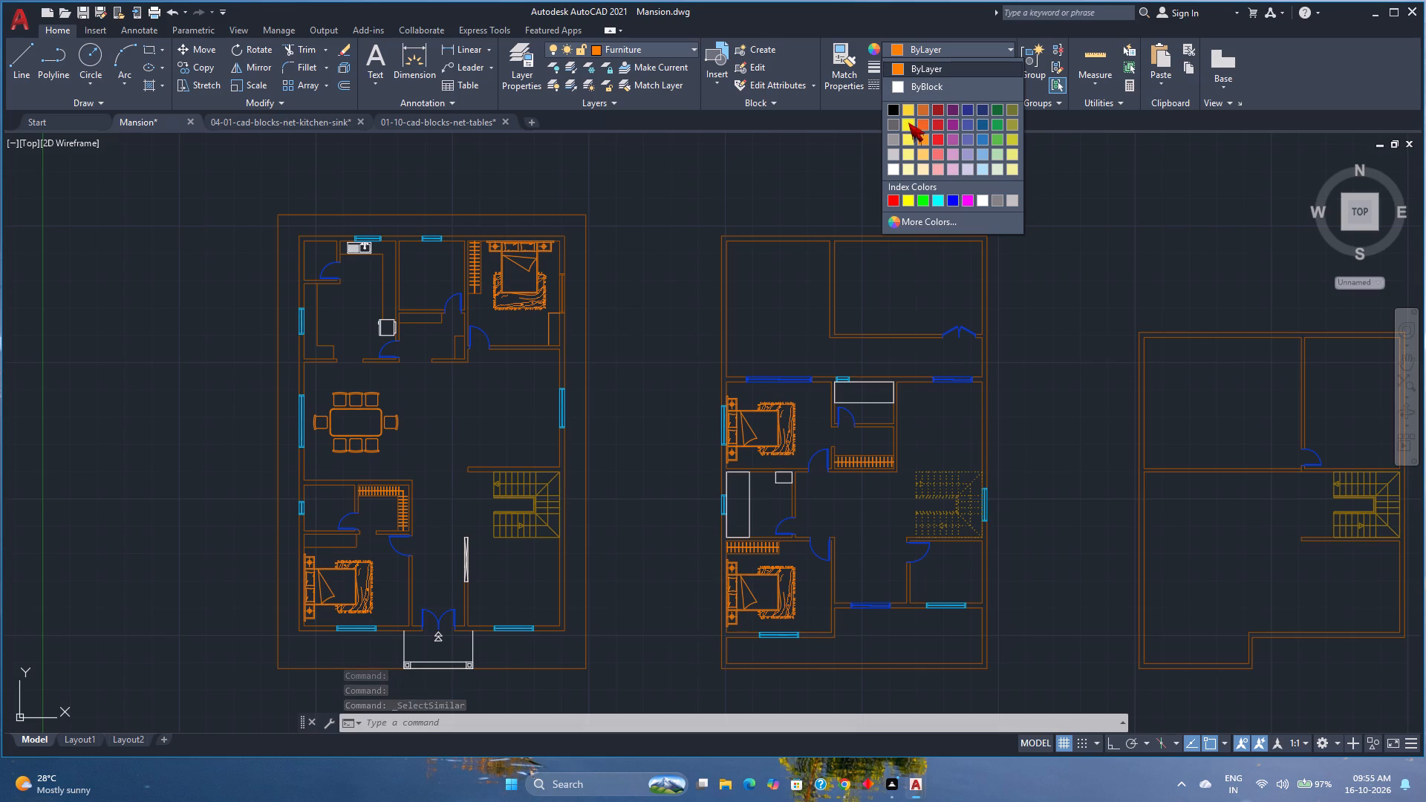
pyautogui.click(908, 123)
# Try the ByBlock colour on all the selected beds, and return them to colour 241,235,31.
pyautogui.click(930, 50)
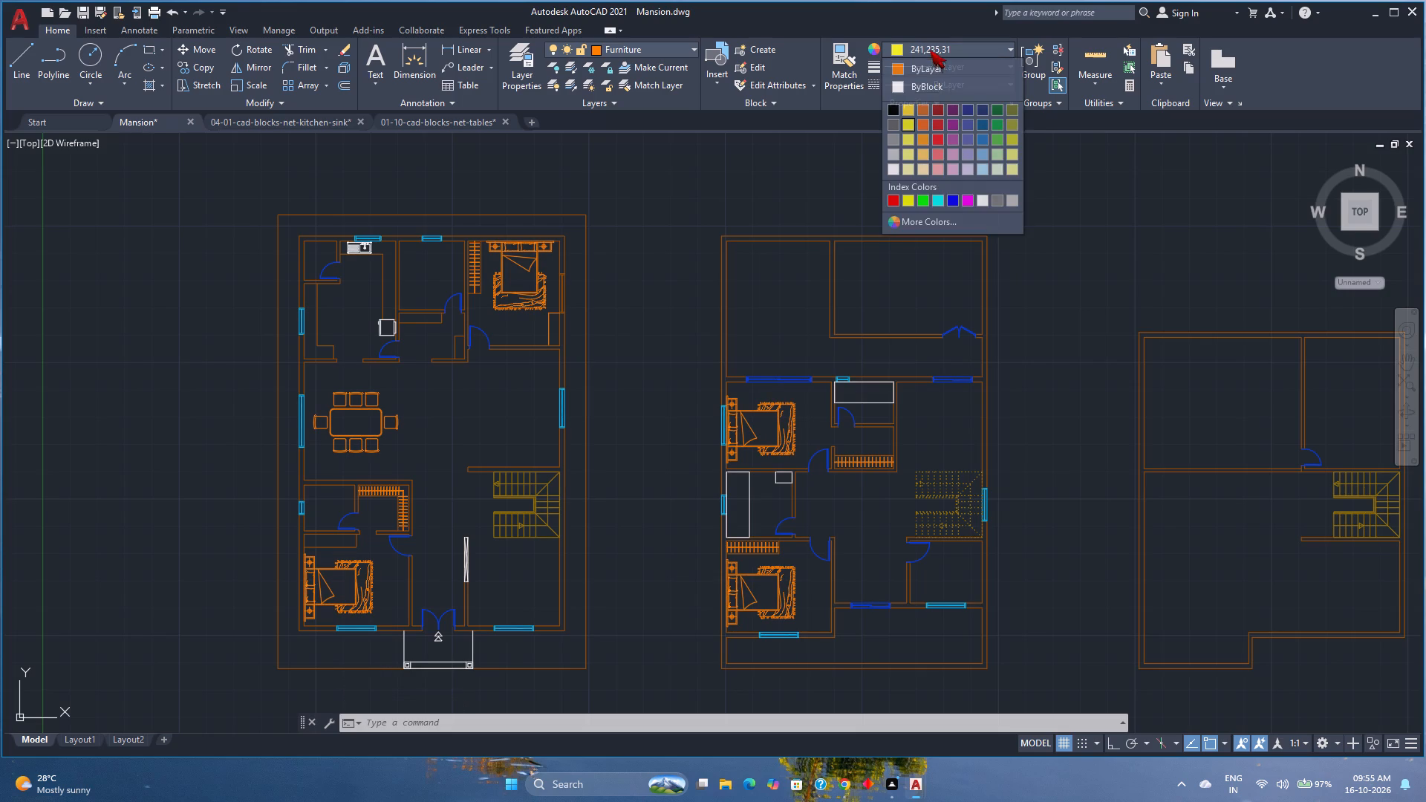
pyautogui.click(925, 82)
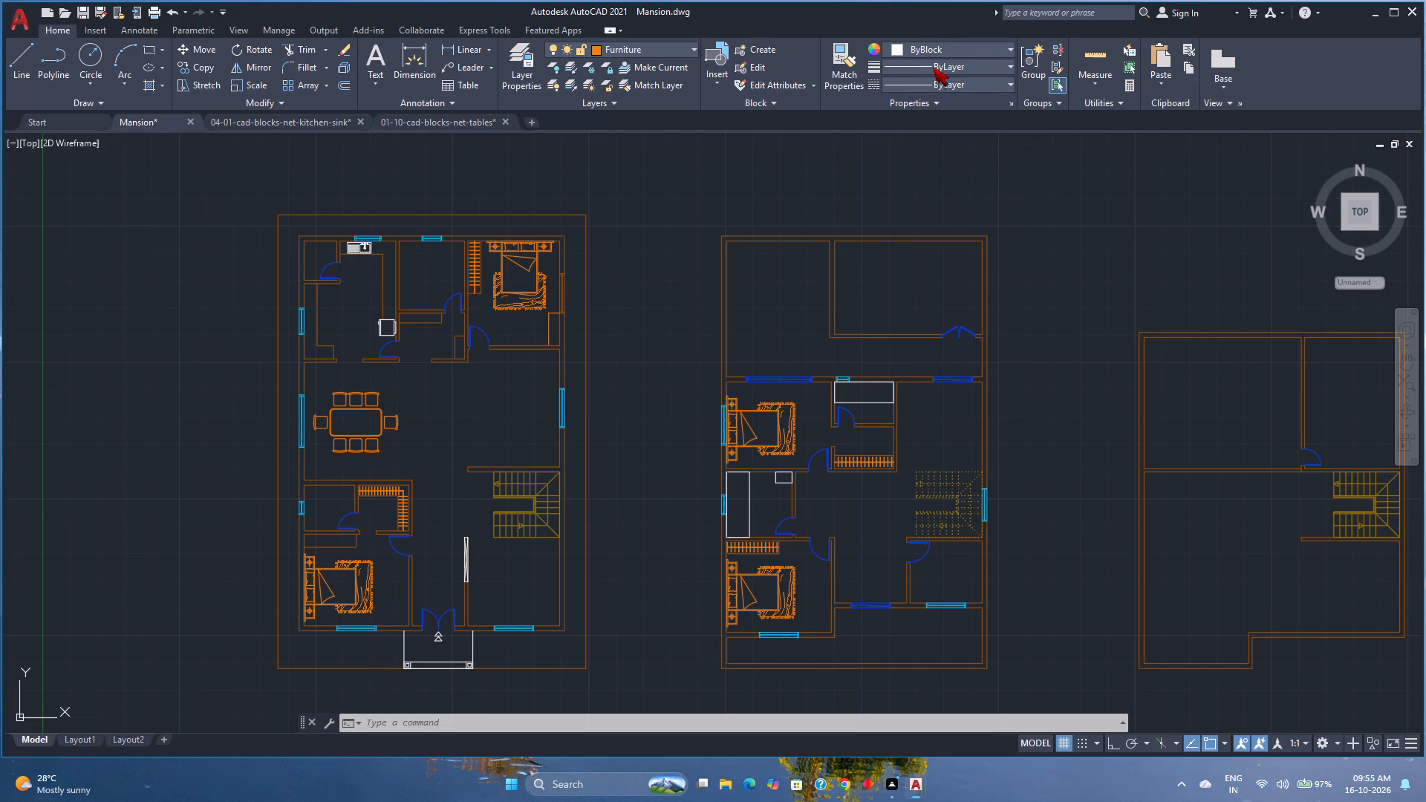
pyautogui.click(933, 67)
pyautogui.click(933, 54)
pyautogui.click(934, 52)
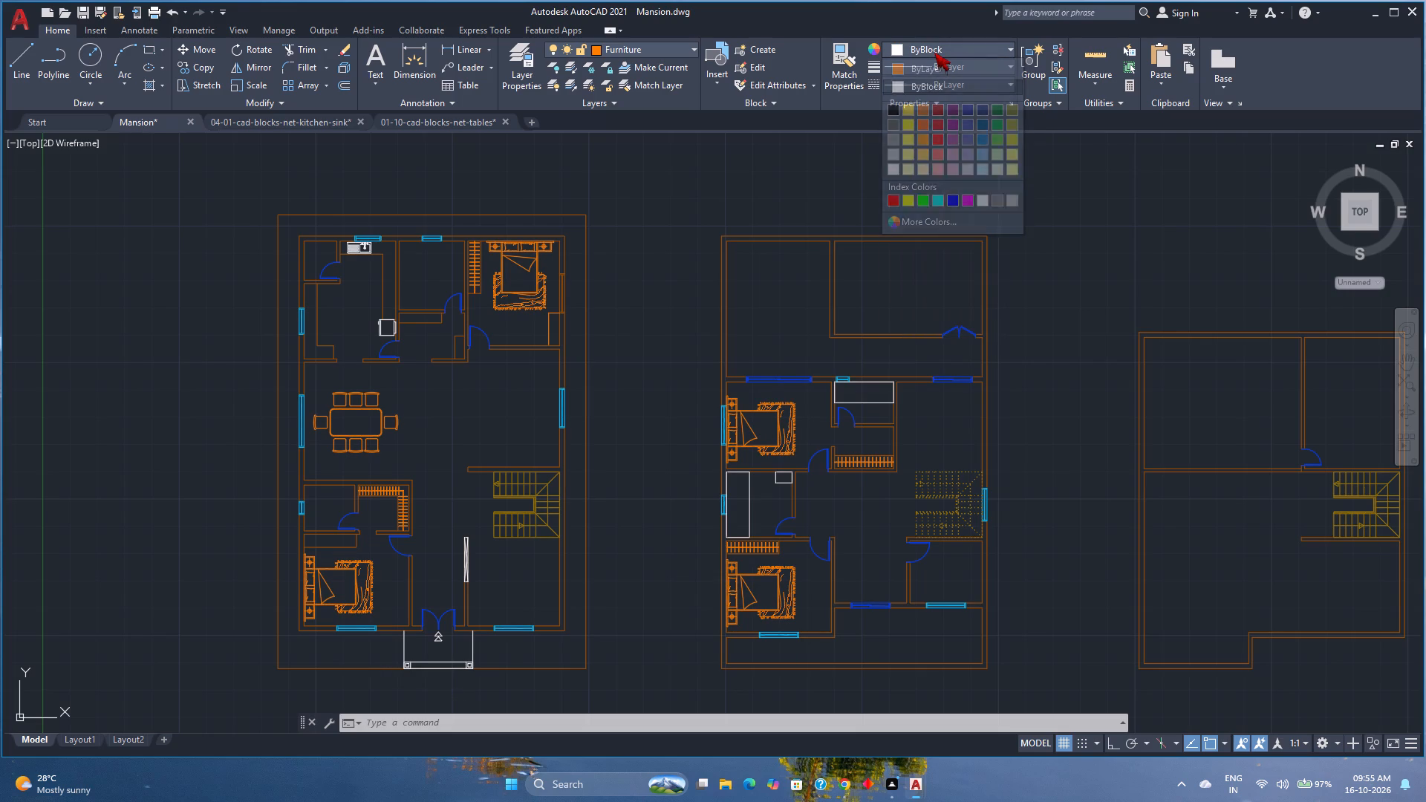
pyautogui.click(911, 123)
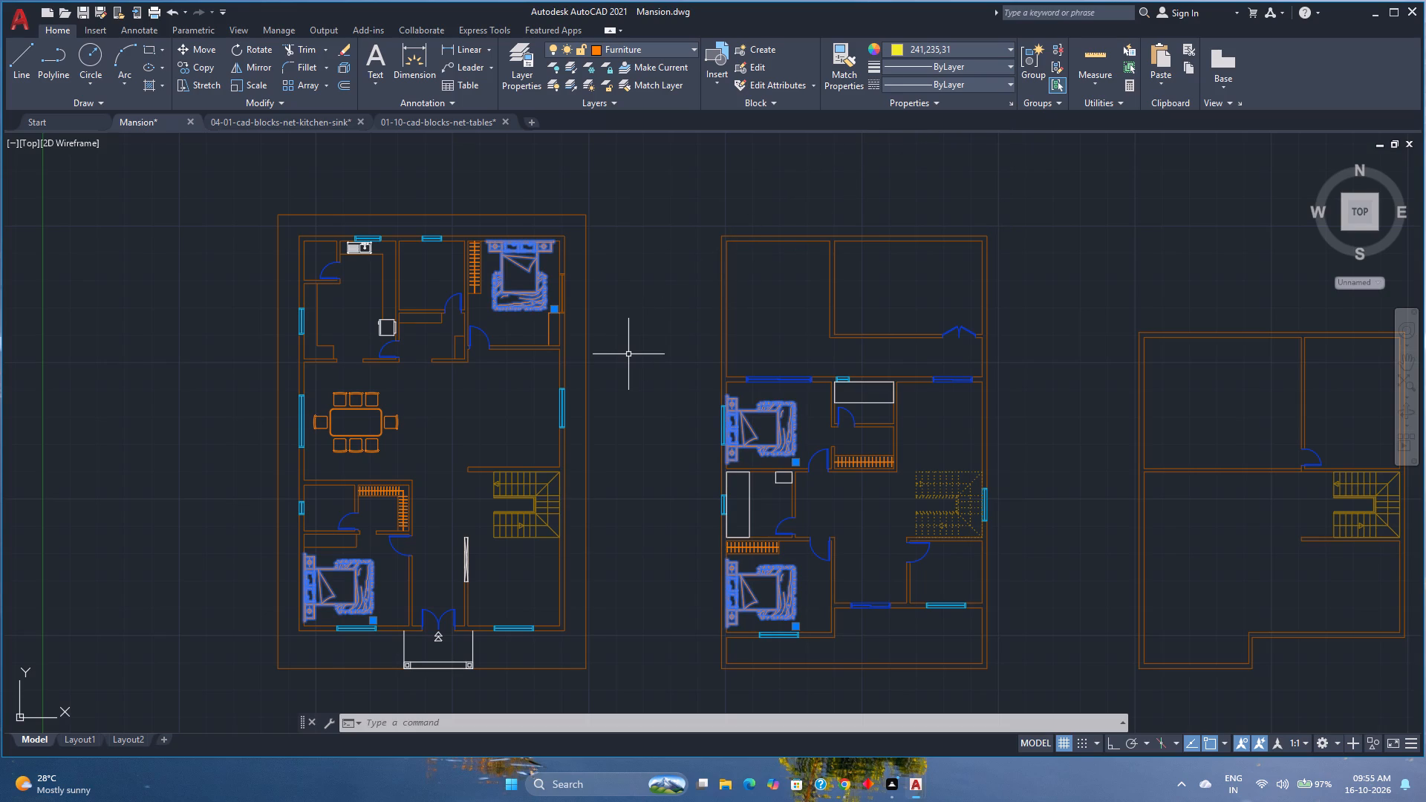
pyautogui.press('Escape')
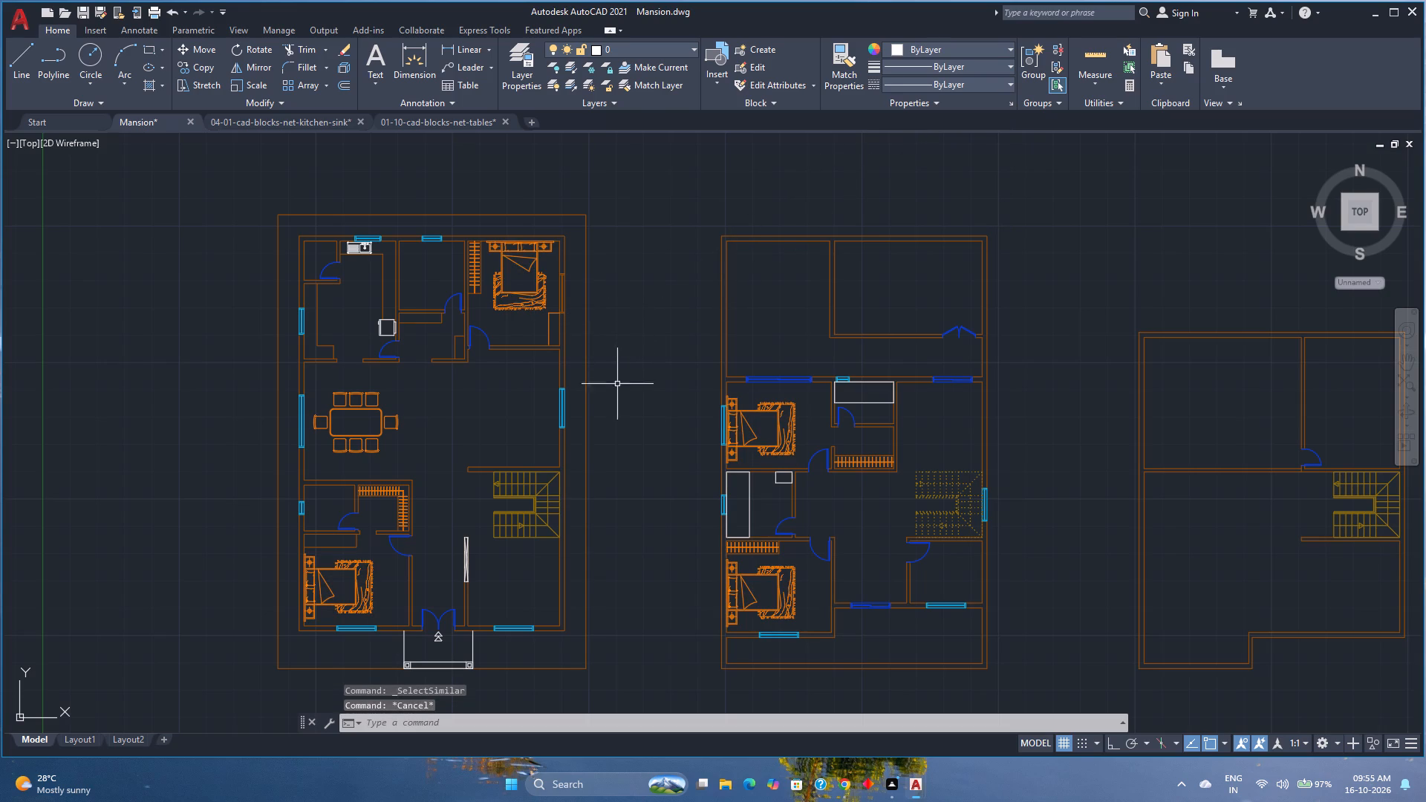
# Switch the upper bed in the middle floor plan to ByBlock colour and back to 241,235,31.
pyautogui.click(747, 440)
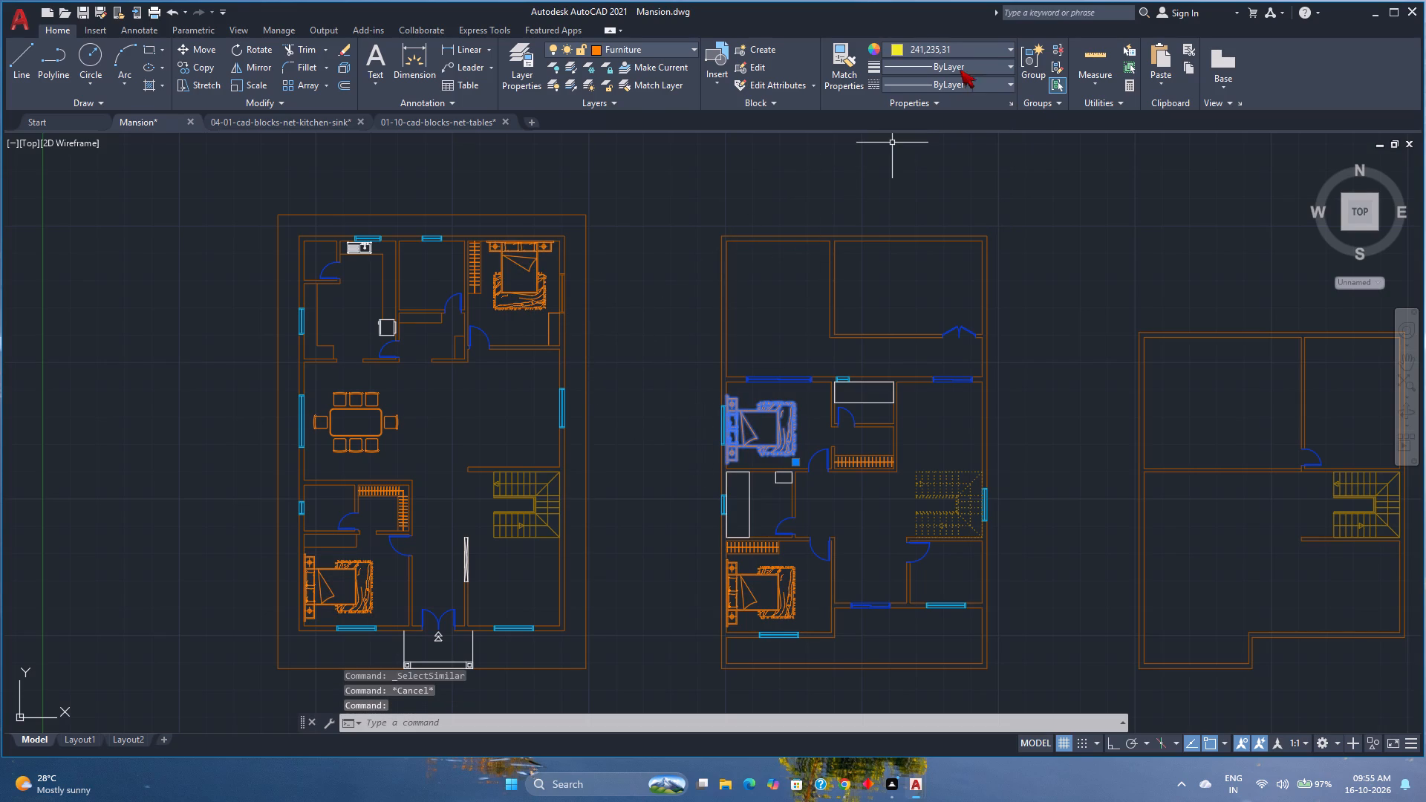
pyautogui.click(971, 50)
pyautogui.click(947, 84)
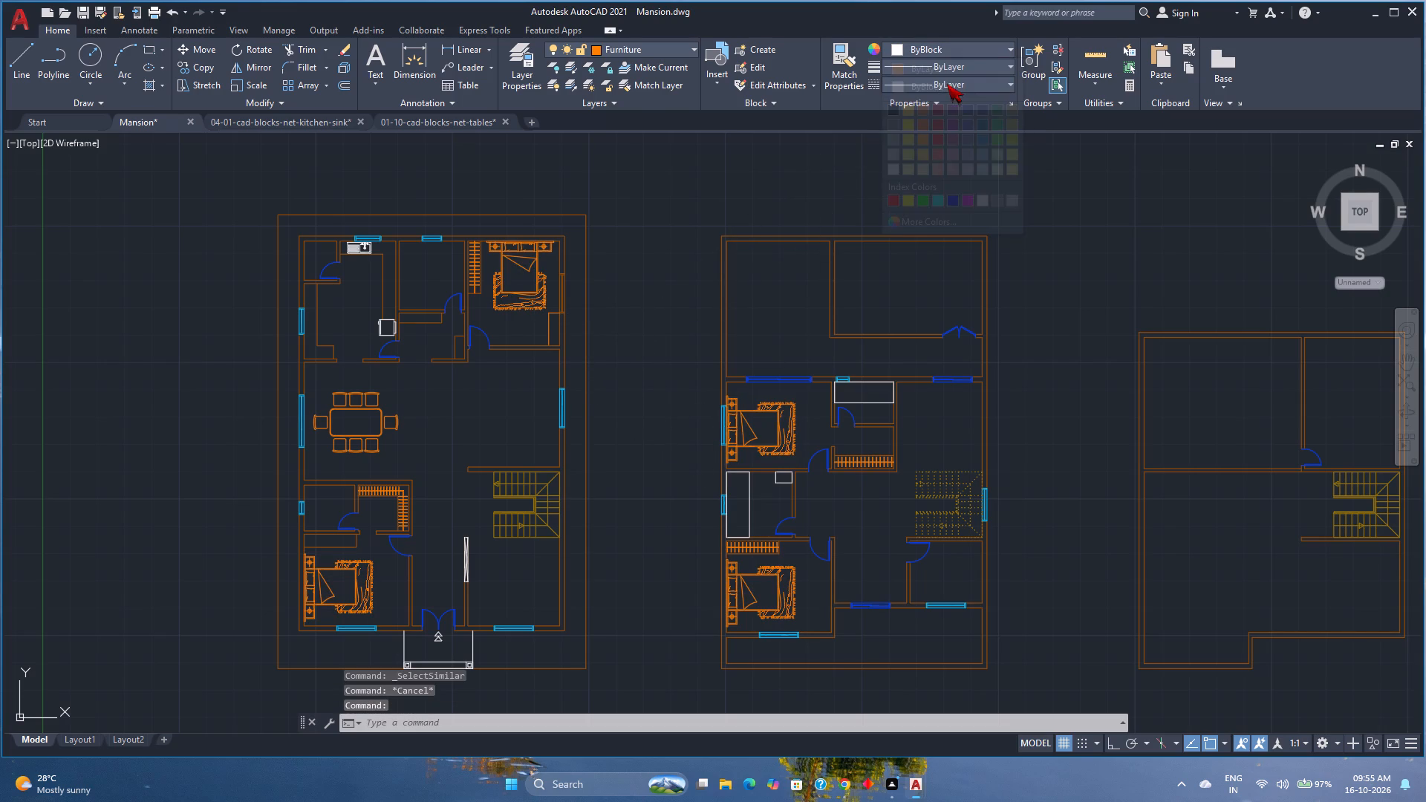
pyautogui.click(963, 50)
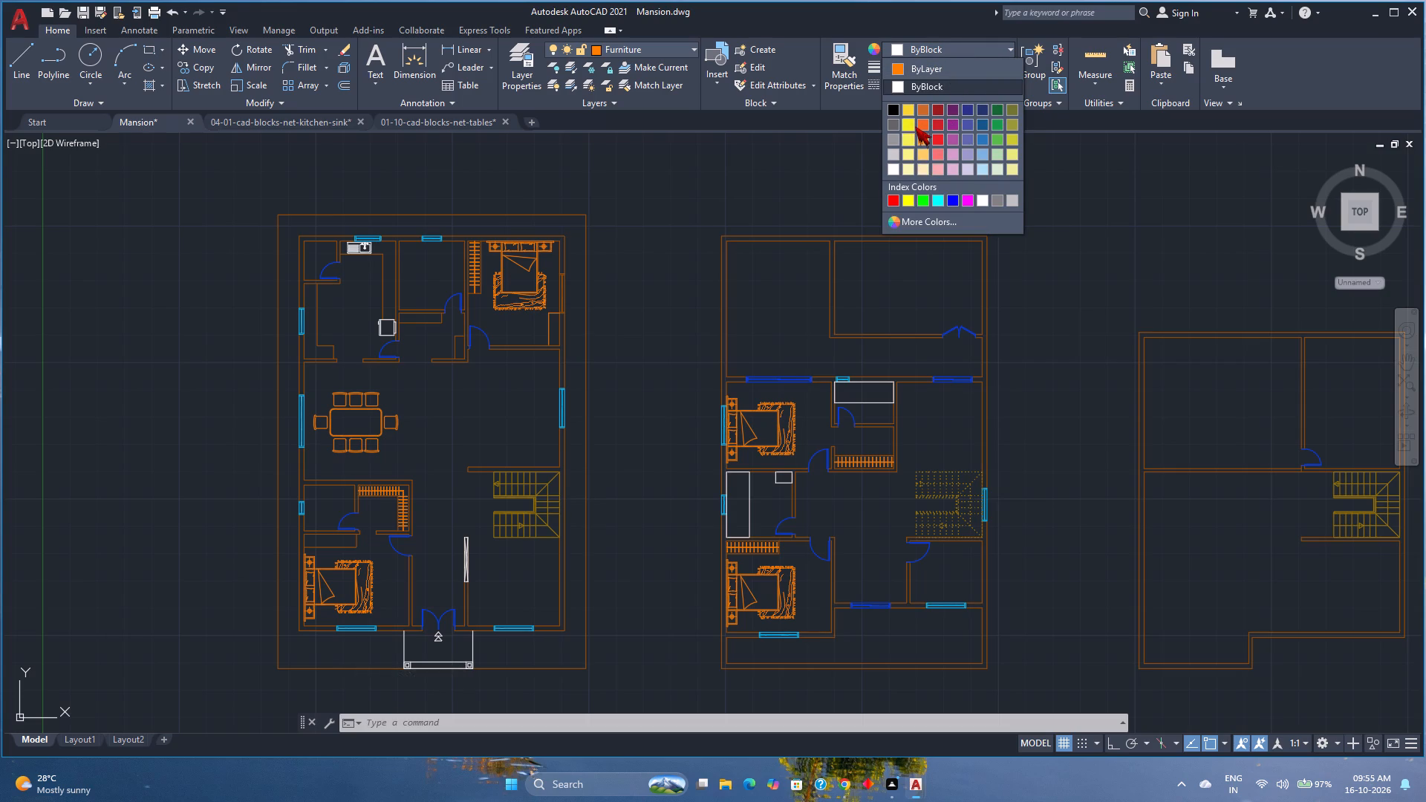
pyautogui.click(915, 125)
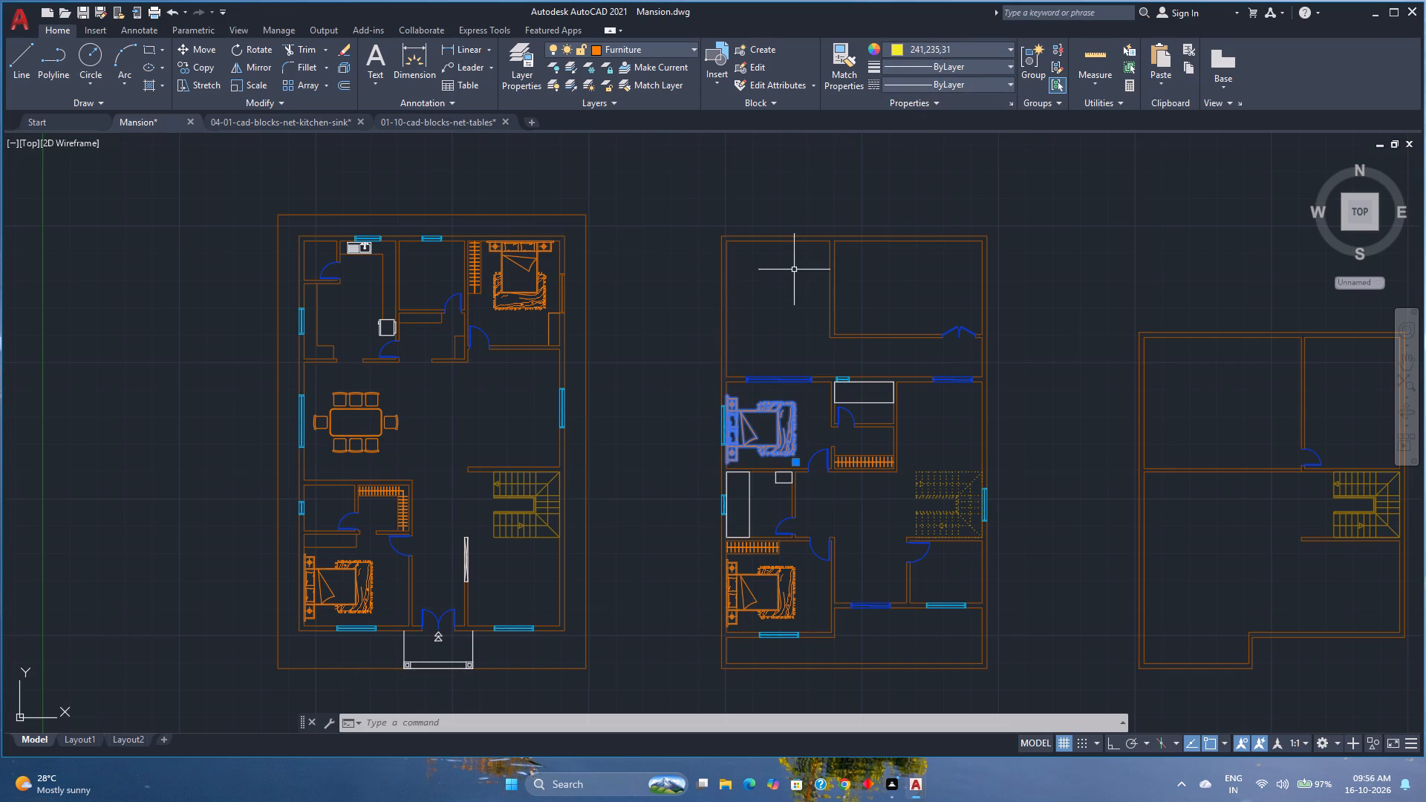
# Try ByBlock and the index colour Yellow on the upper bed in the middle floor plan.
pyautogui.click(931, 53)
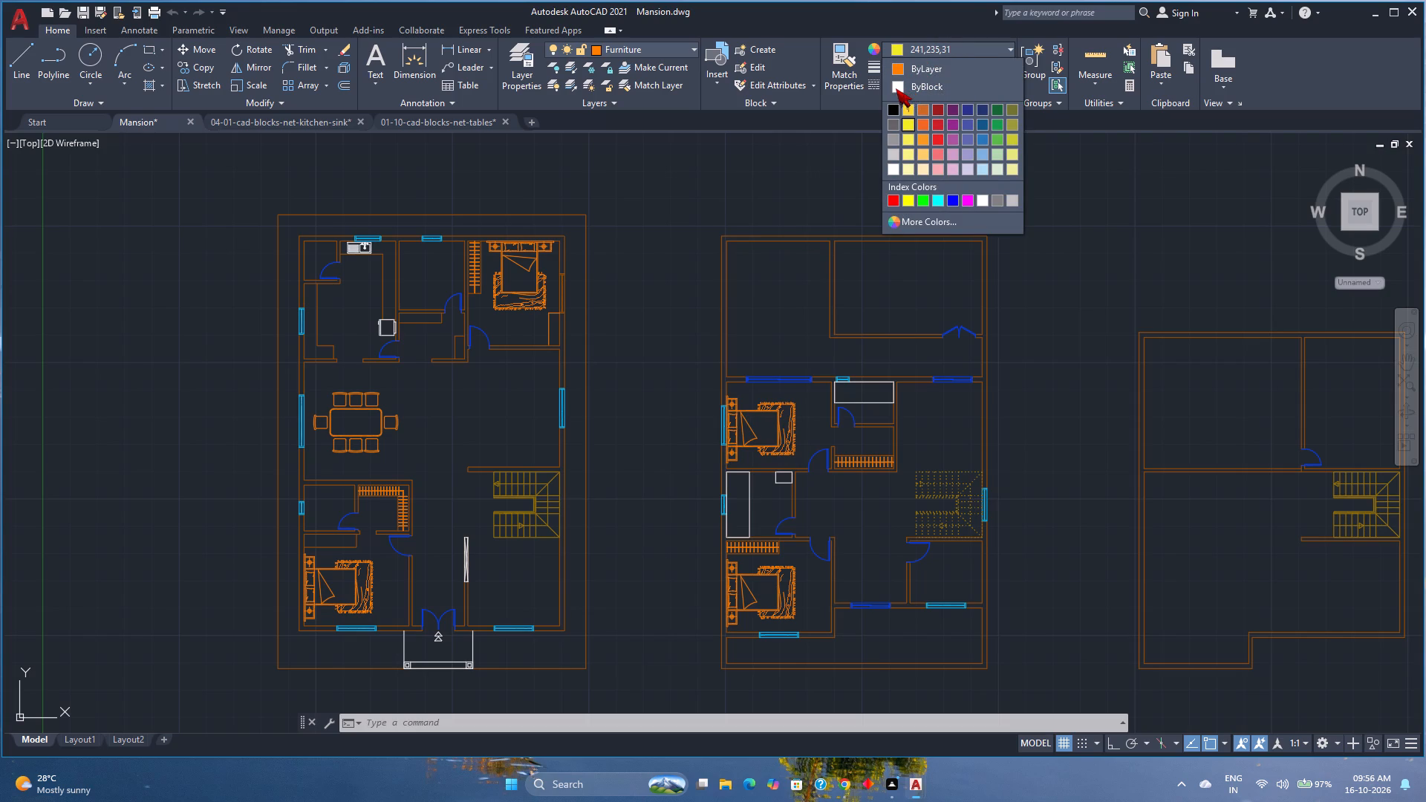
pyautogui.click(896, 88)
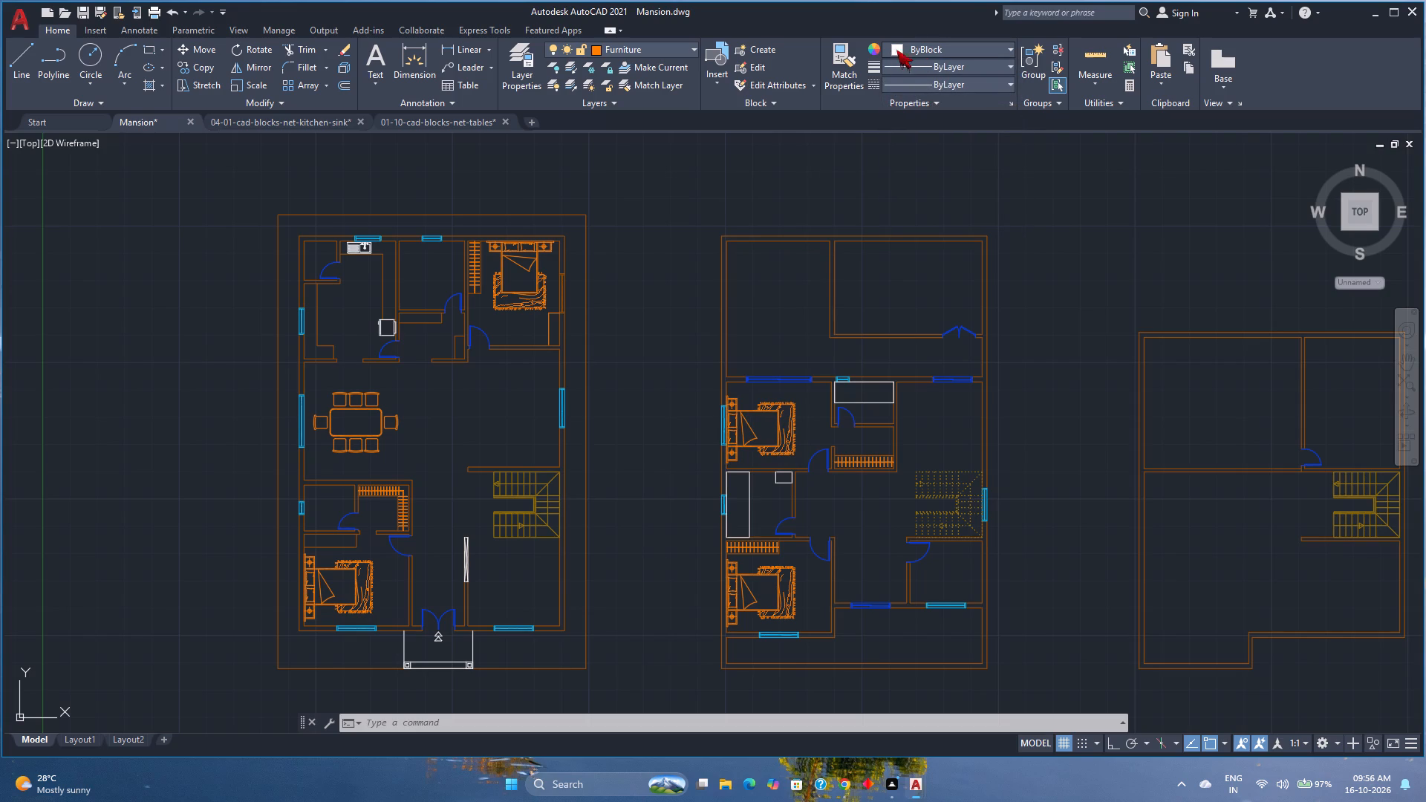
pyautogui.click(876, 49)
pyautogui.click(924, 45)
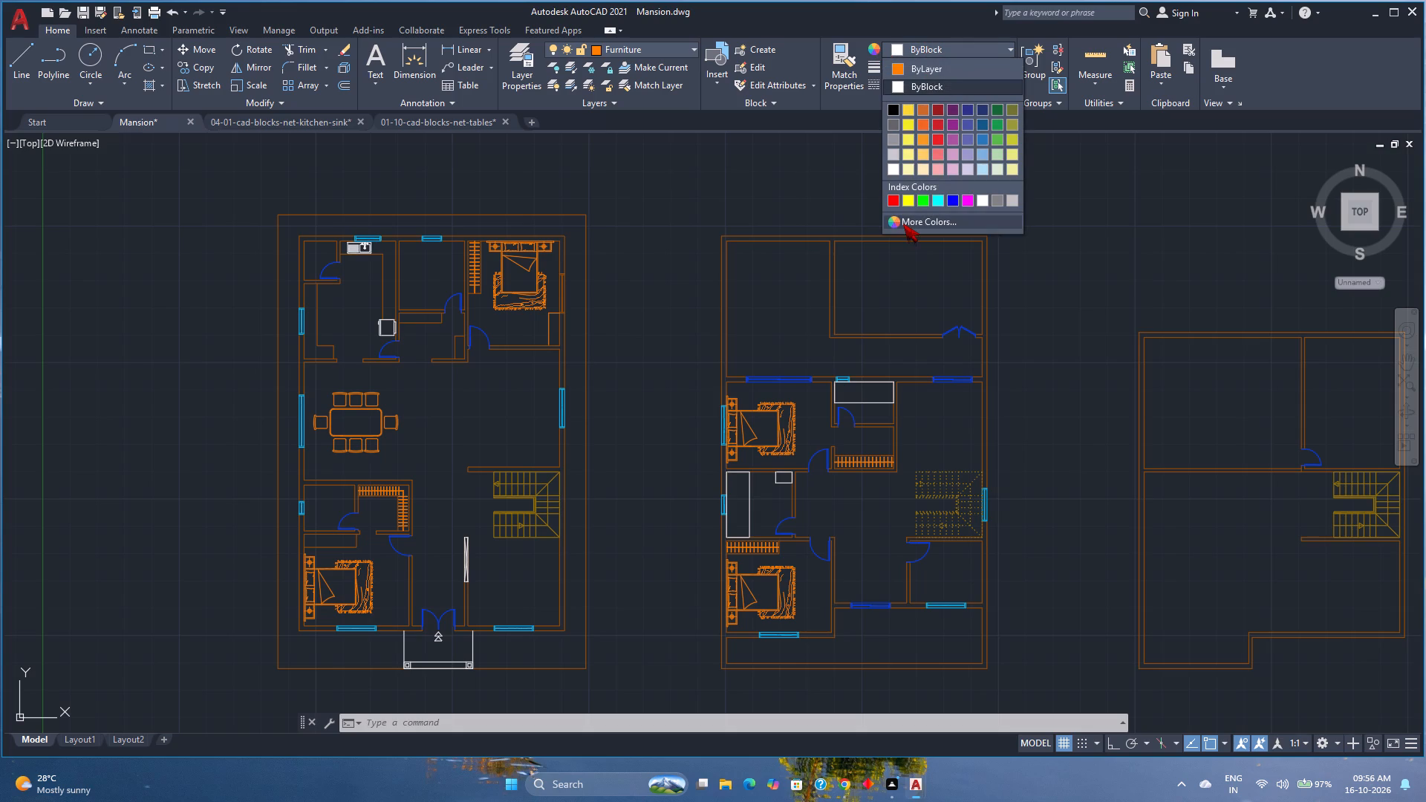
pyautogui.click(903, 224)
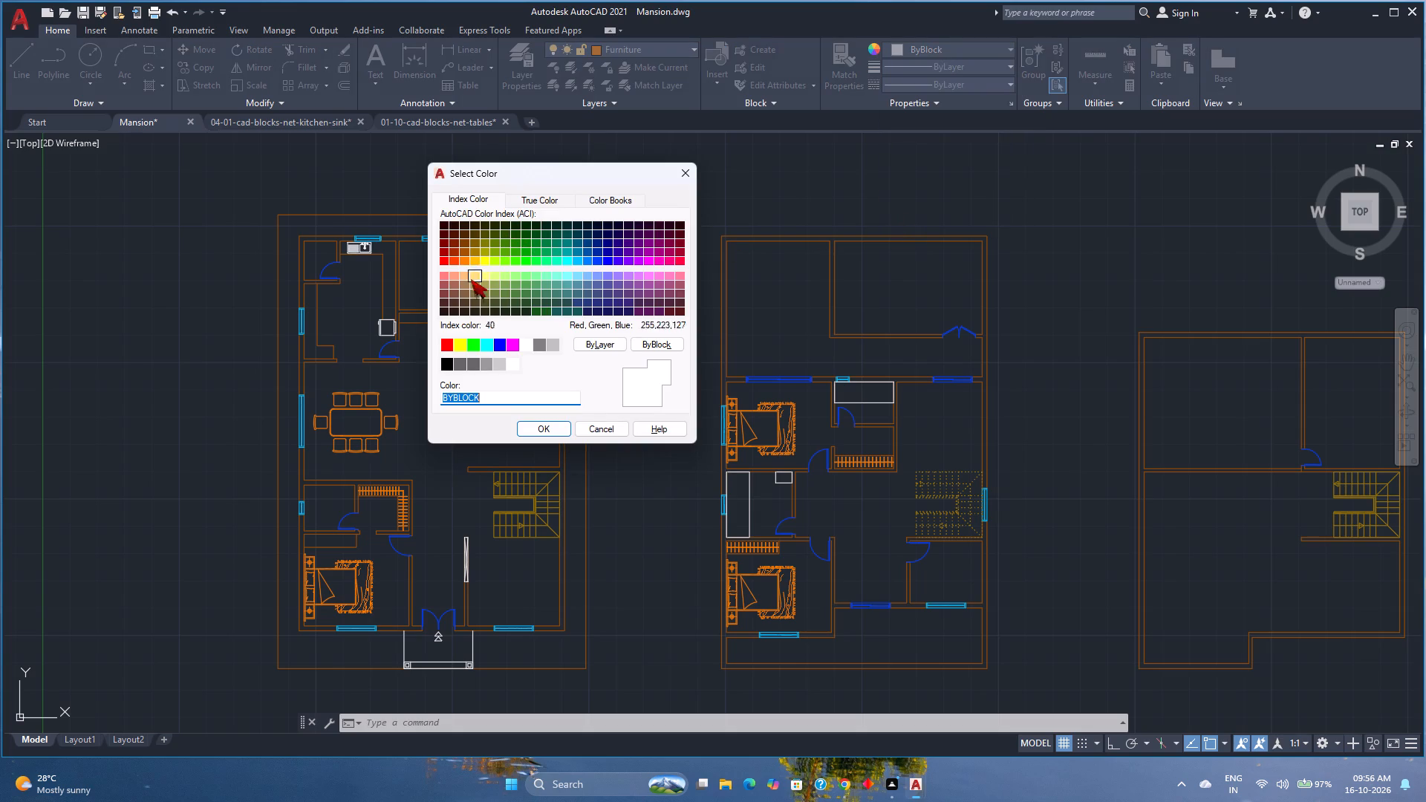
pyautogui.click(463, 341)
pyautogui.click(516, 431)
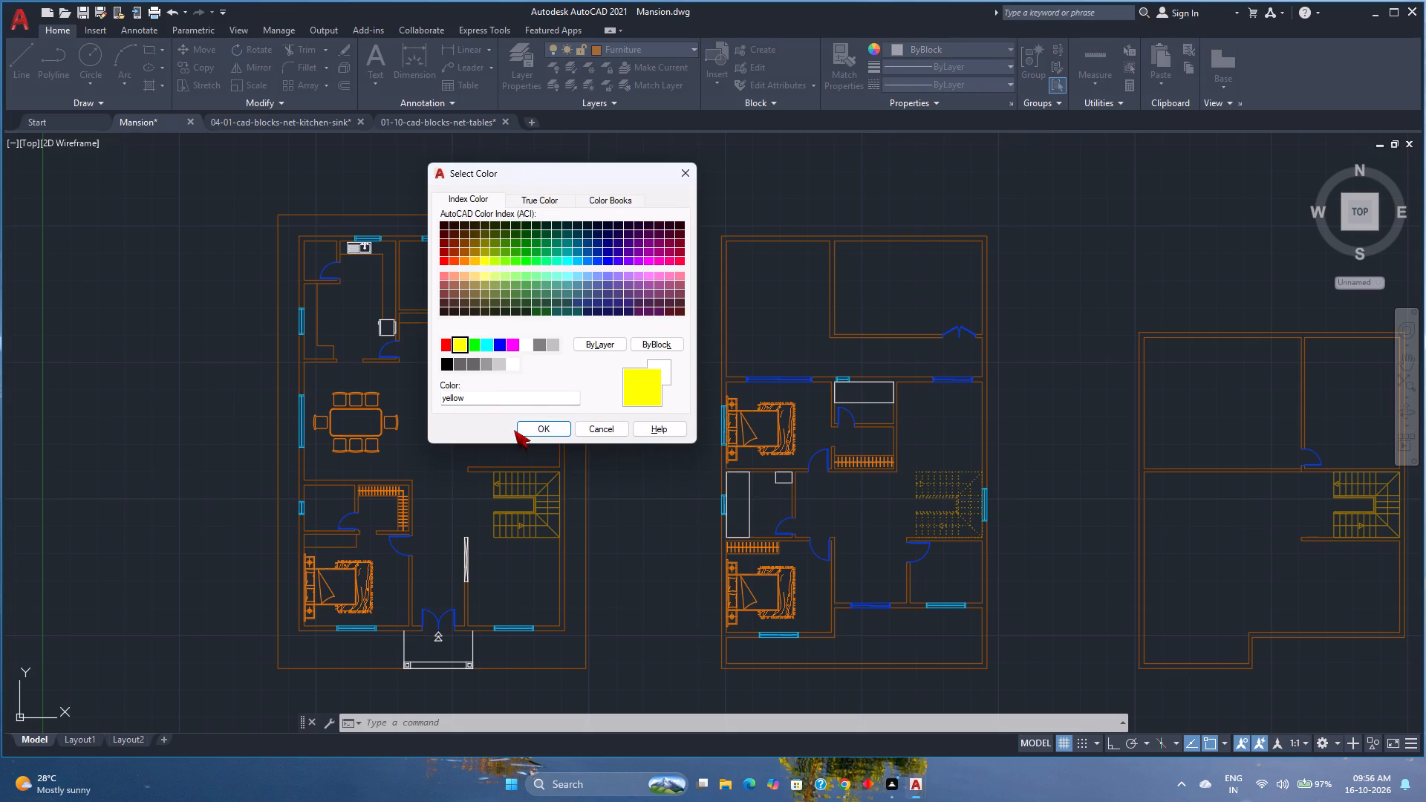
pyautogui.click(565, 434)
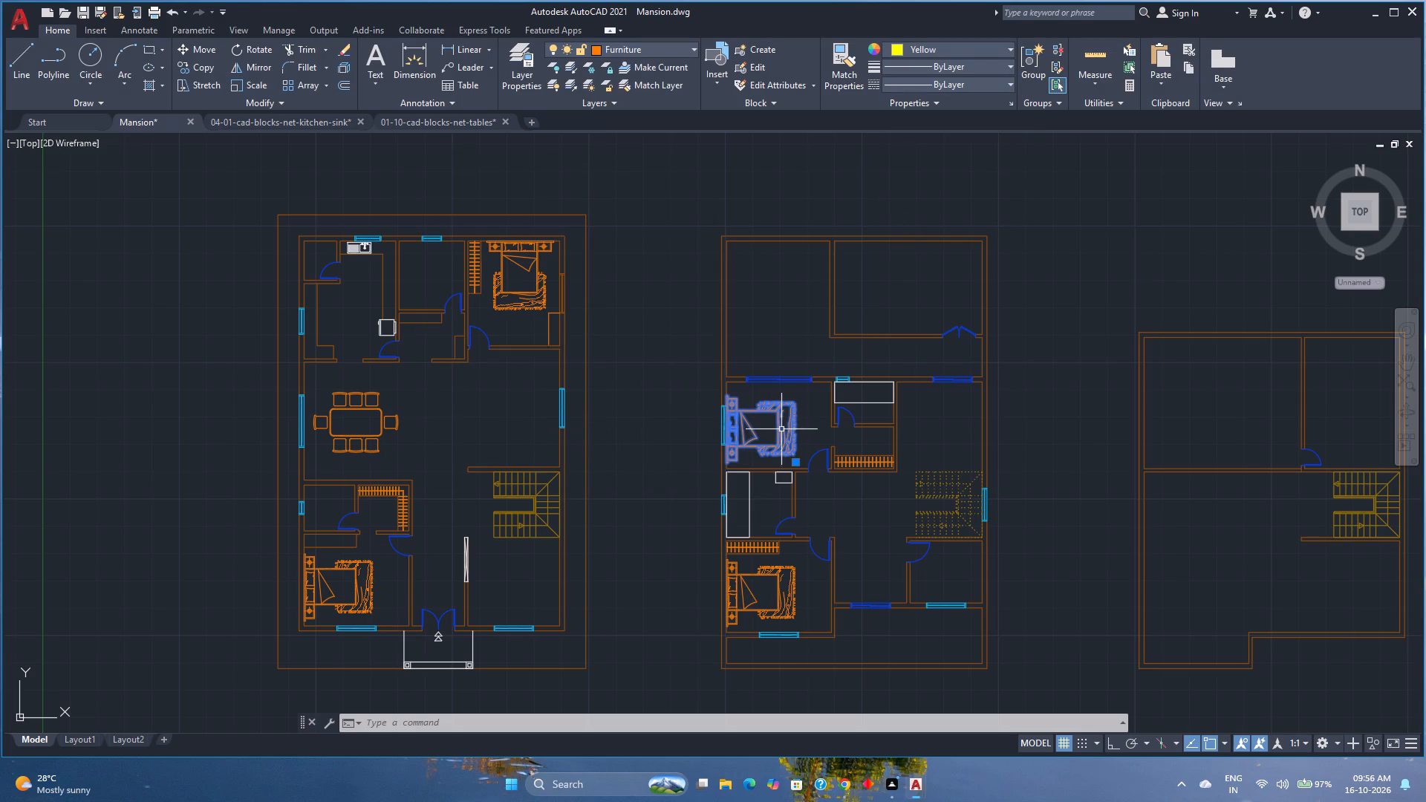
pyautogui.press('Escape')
# Reset the colour of the middle plan's upper bed to ByLayer, and change it to ByBlock.
pyautogui.click(761, 451)
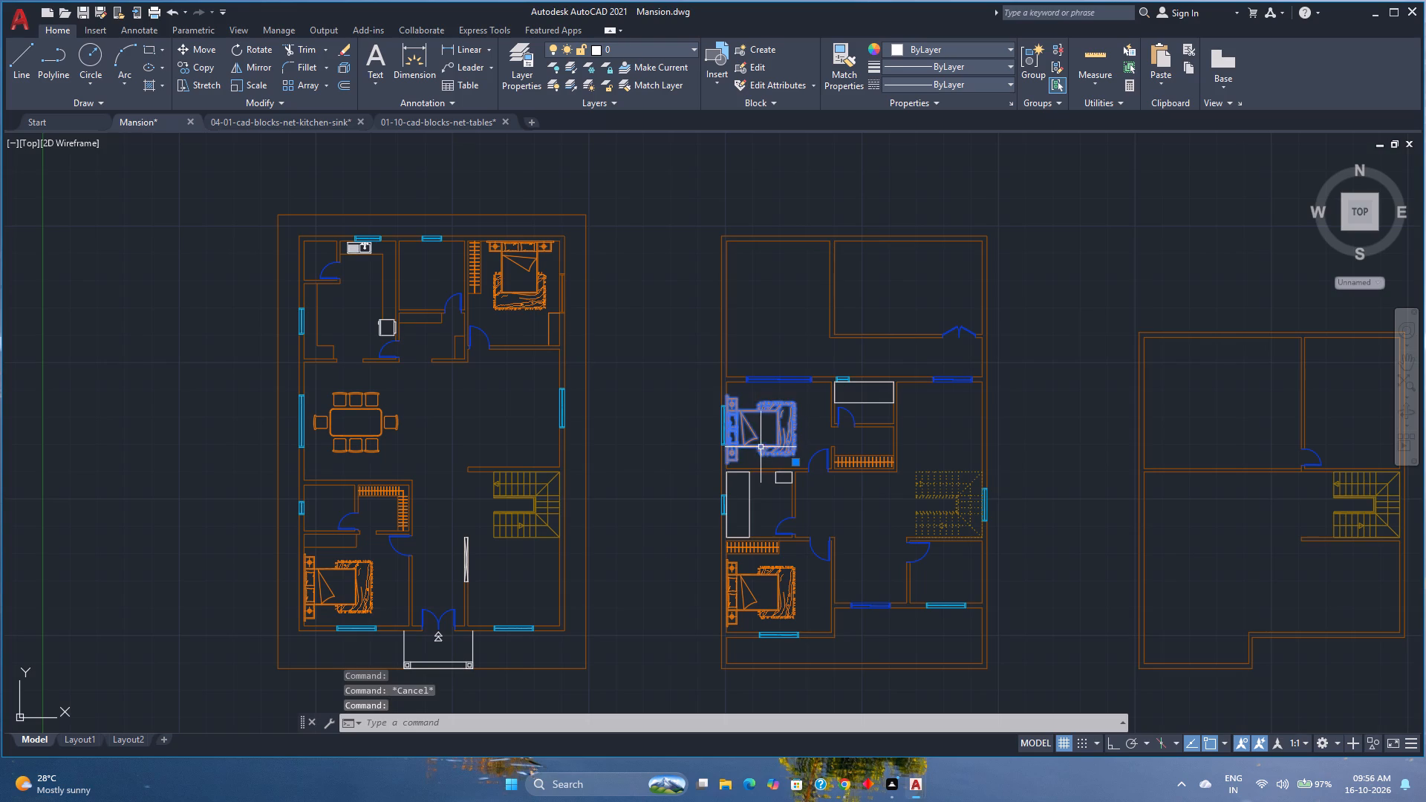
pyautogui.click(915, 53)
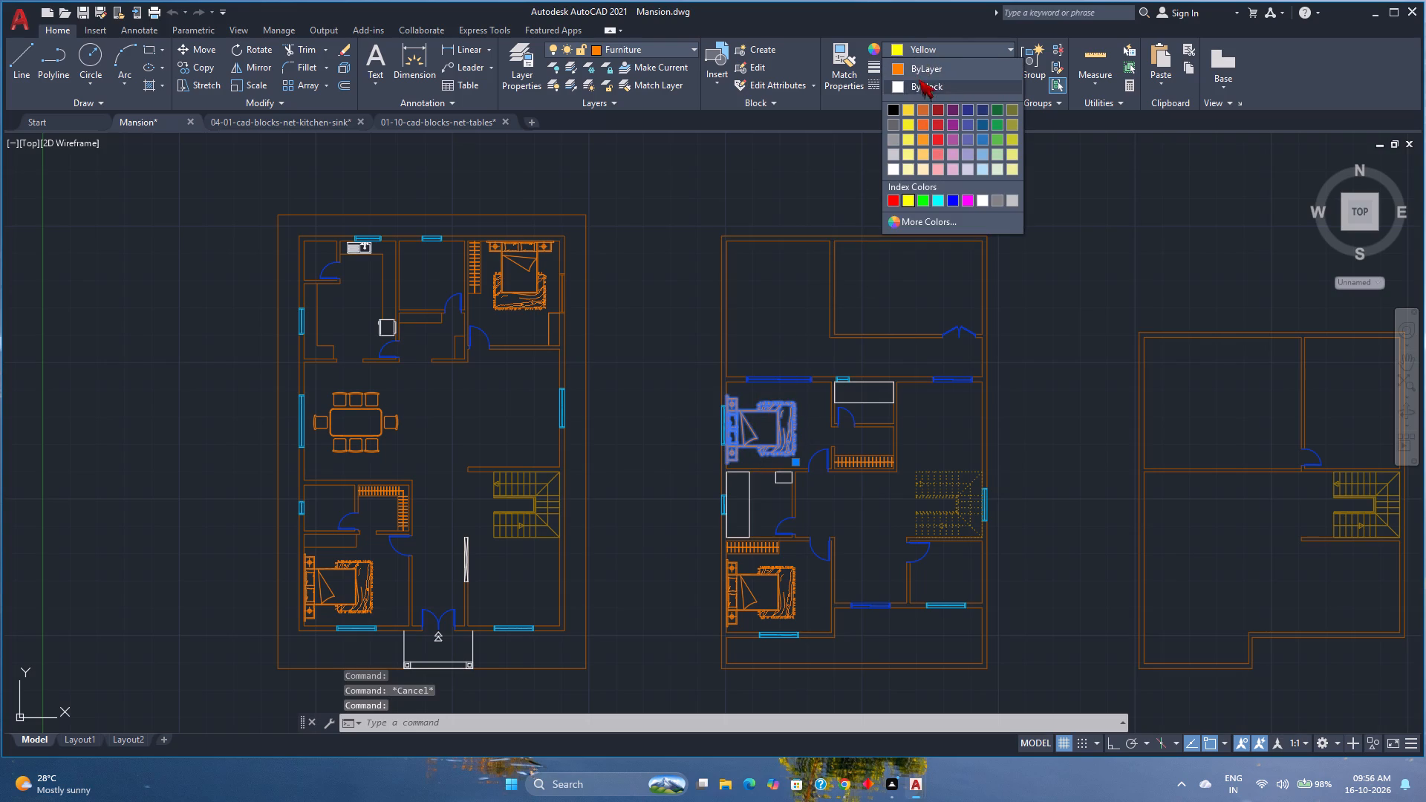
pyautogui.click(926, 65)
pyautogui.click(933, 51)
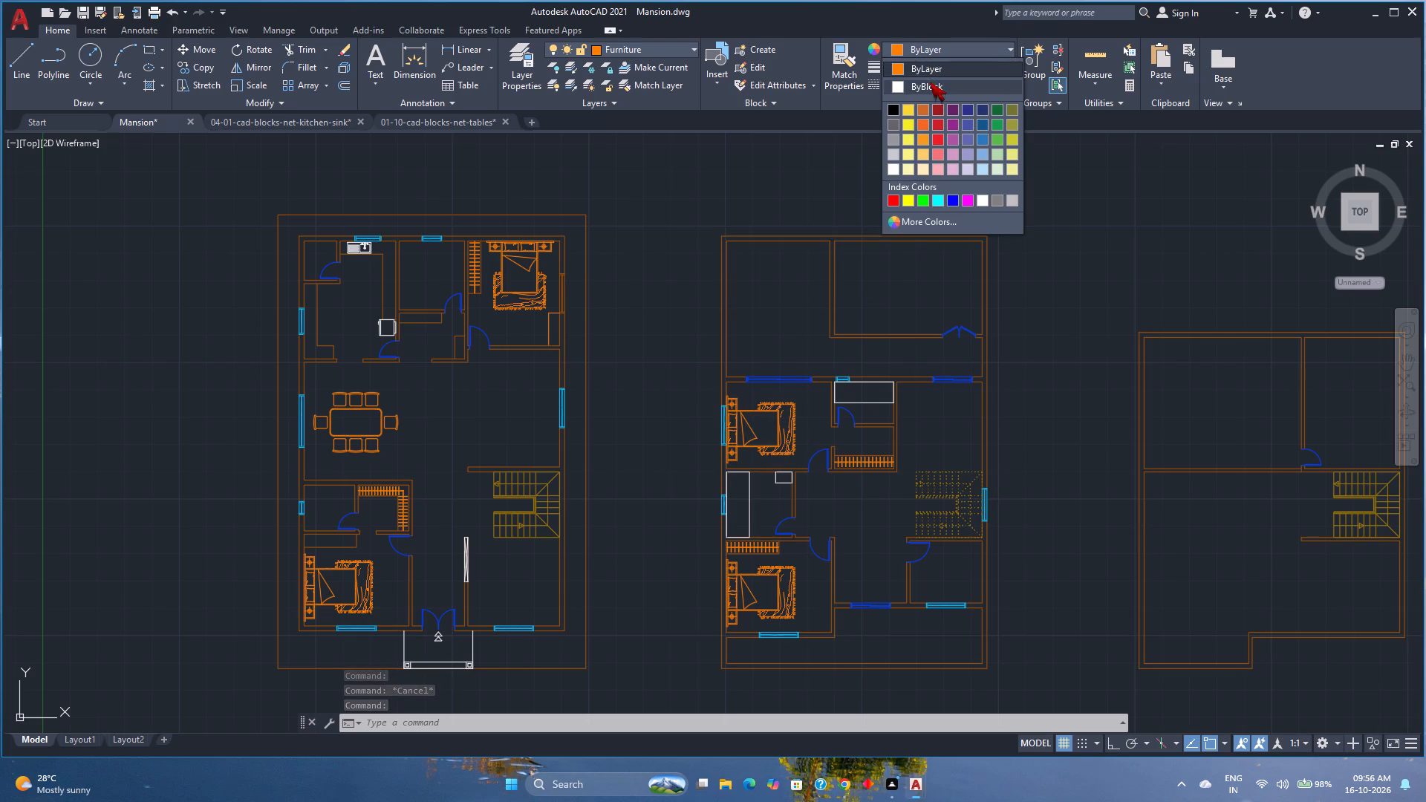
pyautogui.click(930, 82)
pyautogui.click(928, 83)
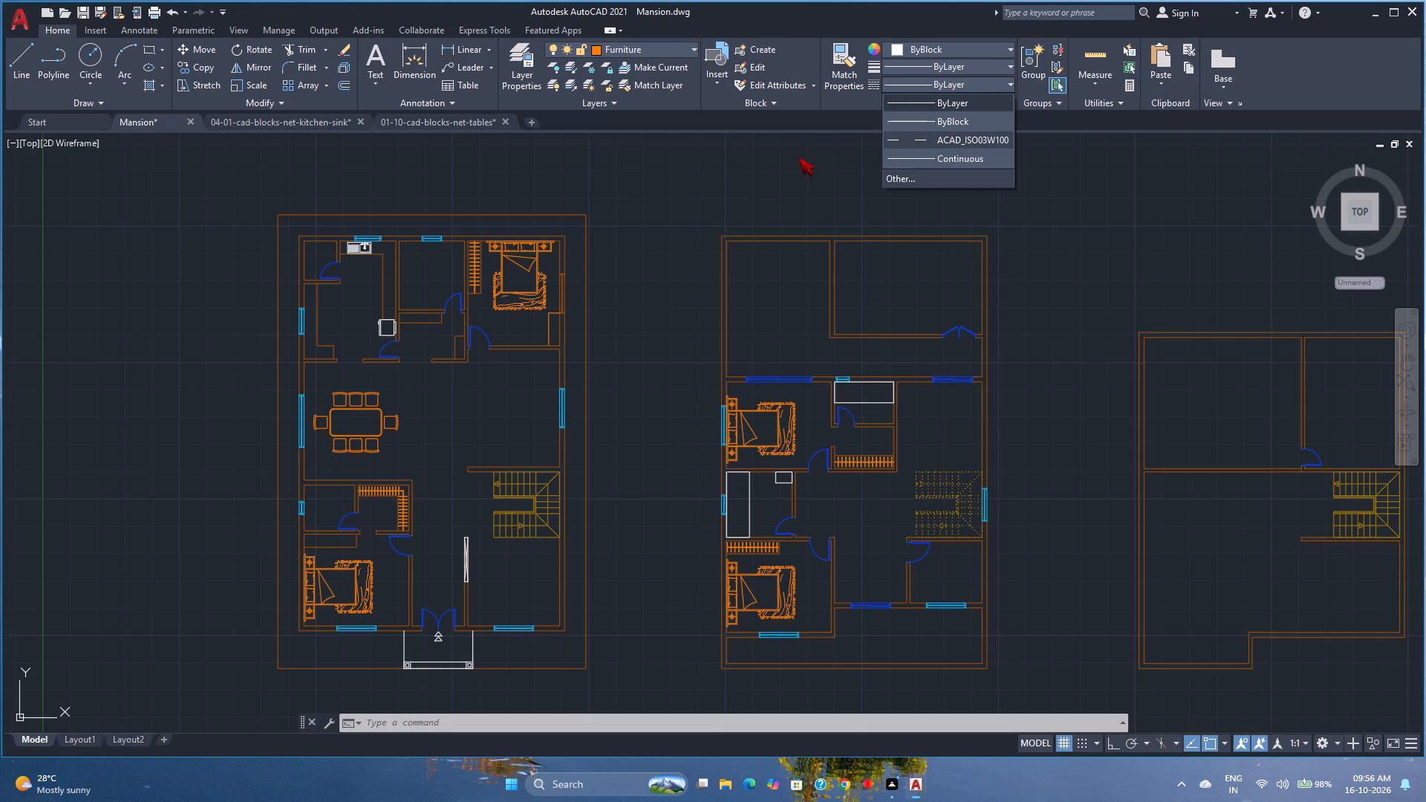
pyautogui.press('Escape')
pyautogui.press('Escape')
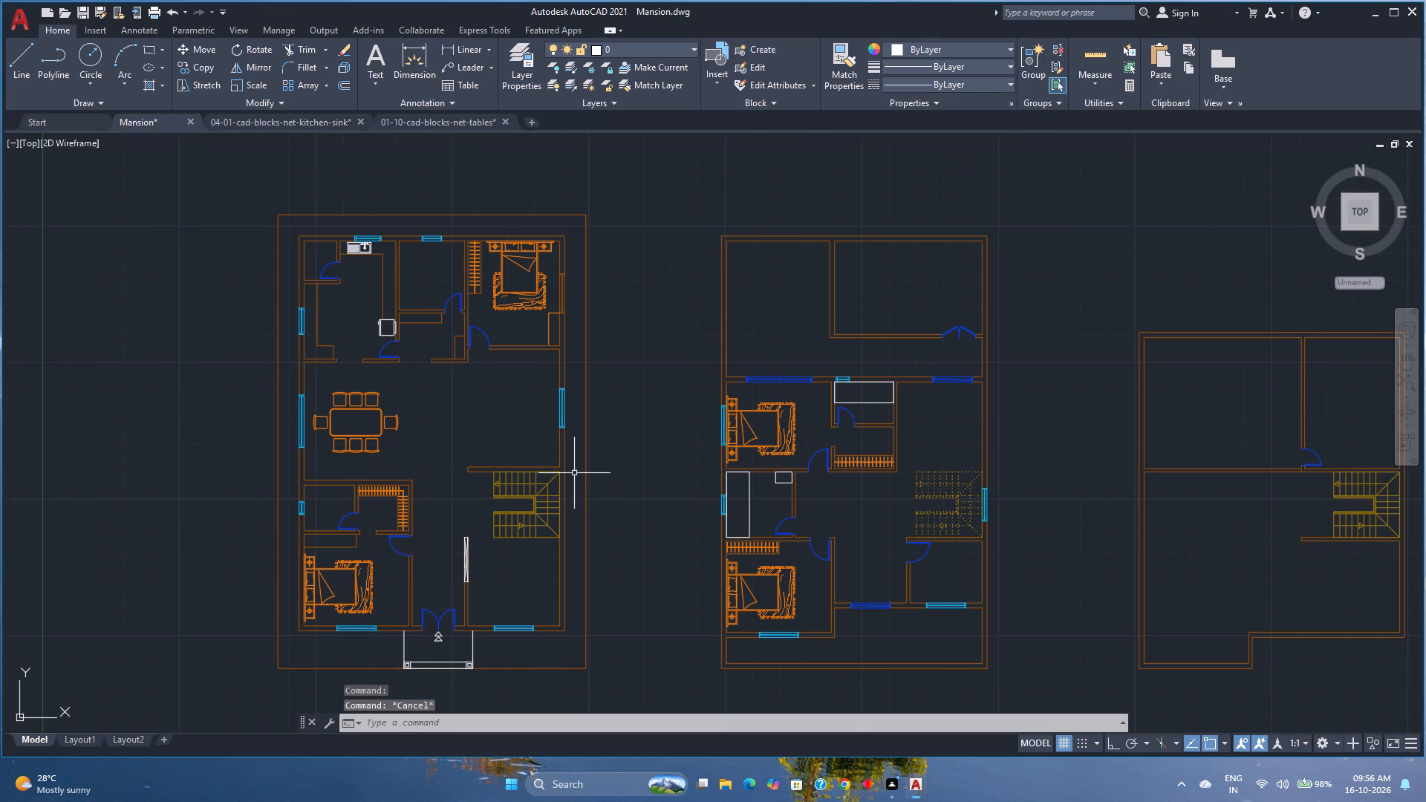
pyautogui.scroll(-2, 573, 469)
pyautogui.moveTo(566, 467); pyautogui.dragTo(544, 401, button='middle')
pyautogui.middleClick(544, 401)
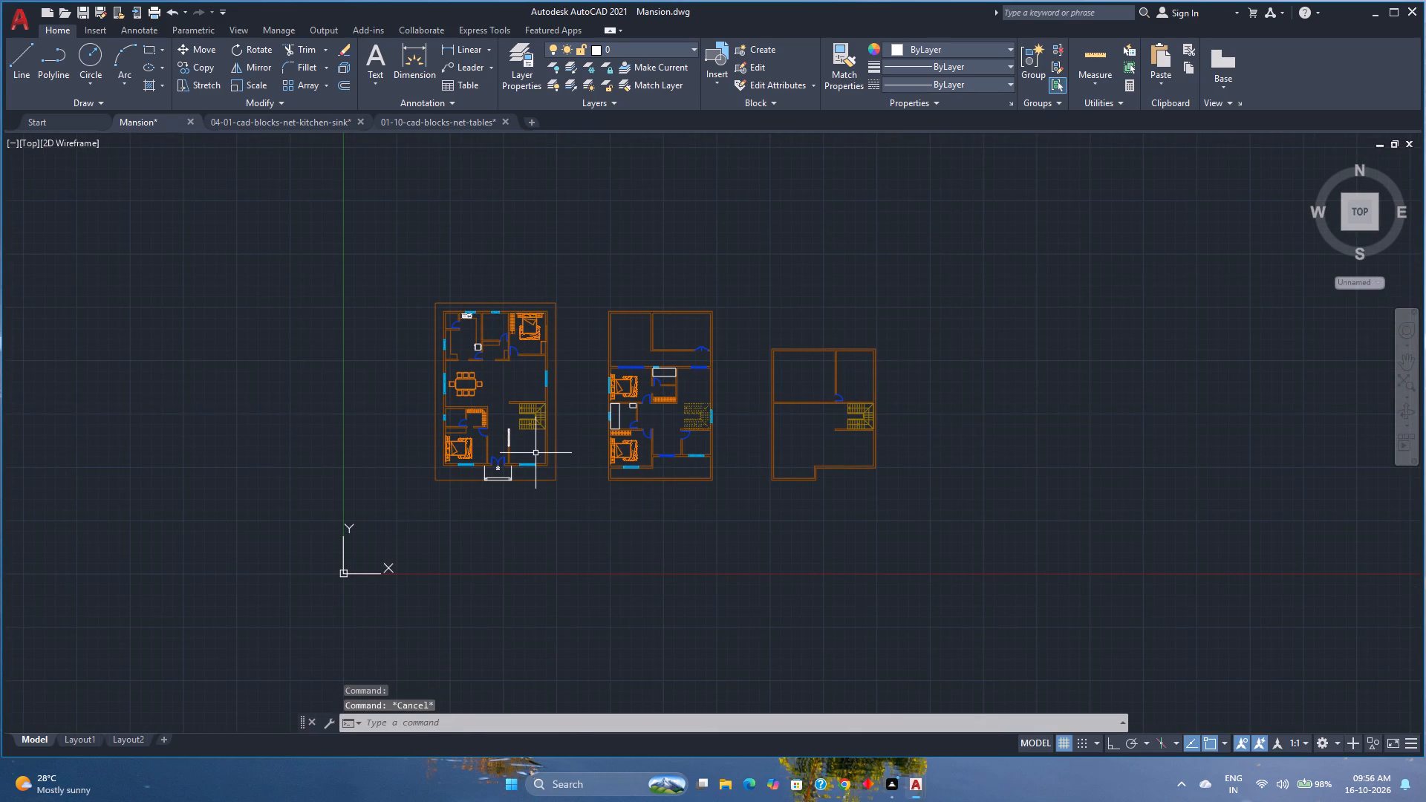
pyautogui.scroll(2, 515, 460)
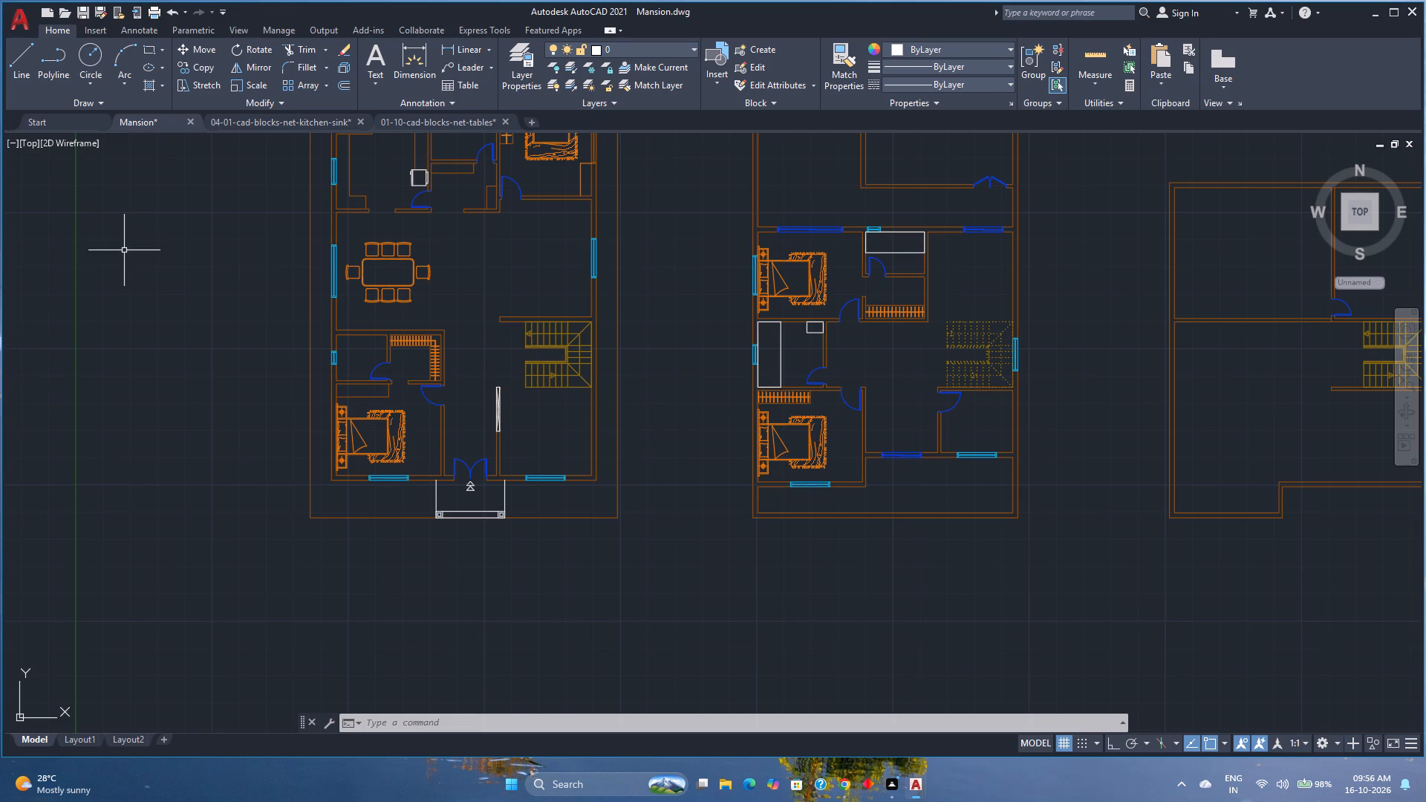
# Open the recent drawing 01-13-cad-blocks-net-sofa-armchairs-designs from the start page.
pyautogui.click(87, 117)
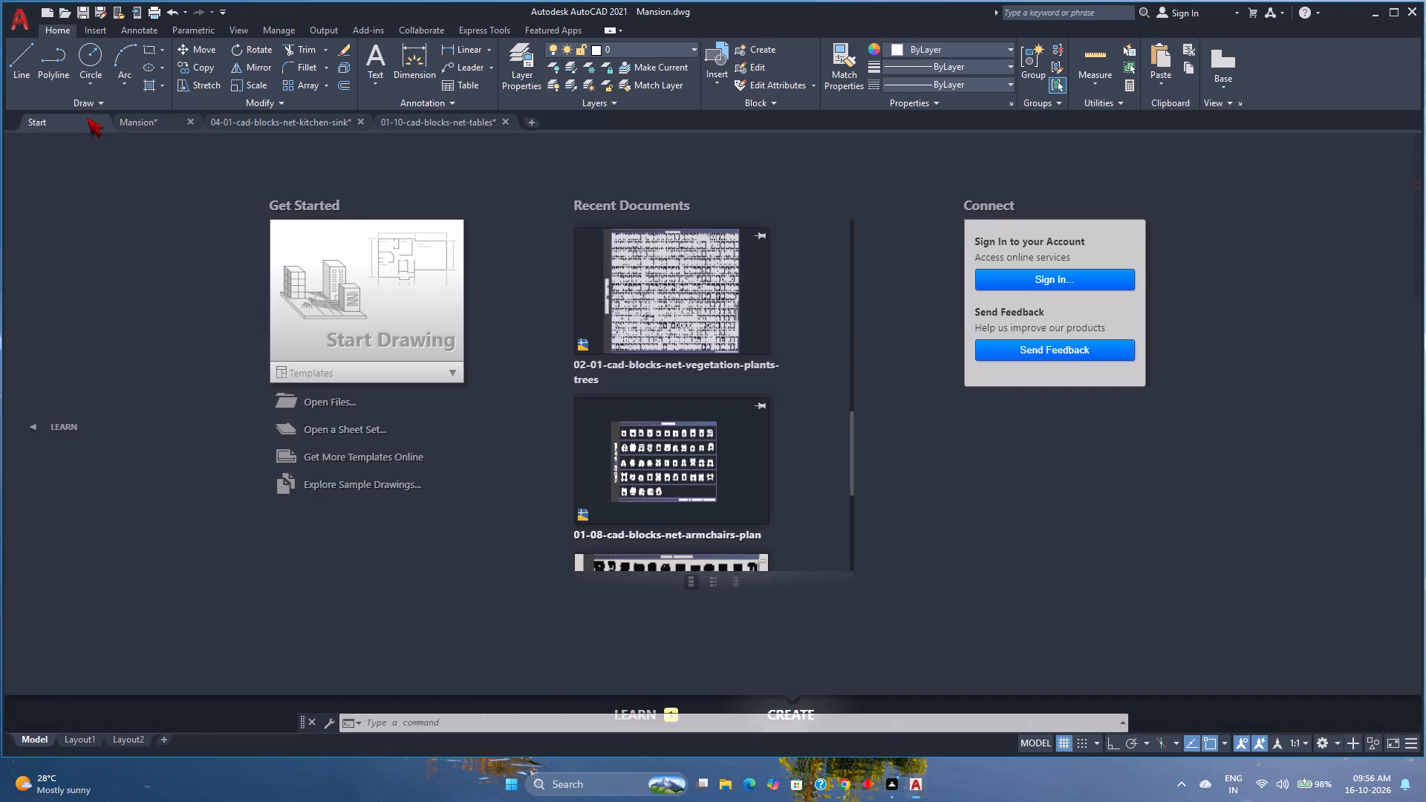
pyautogui.scroll(-2, 653, 463)
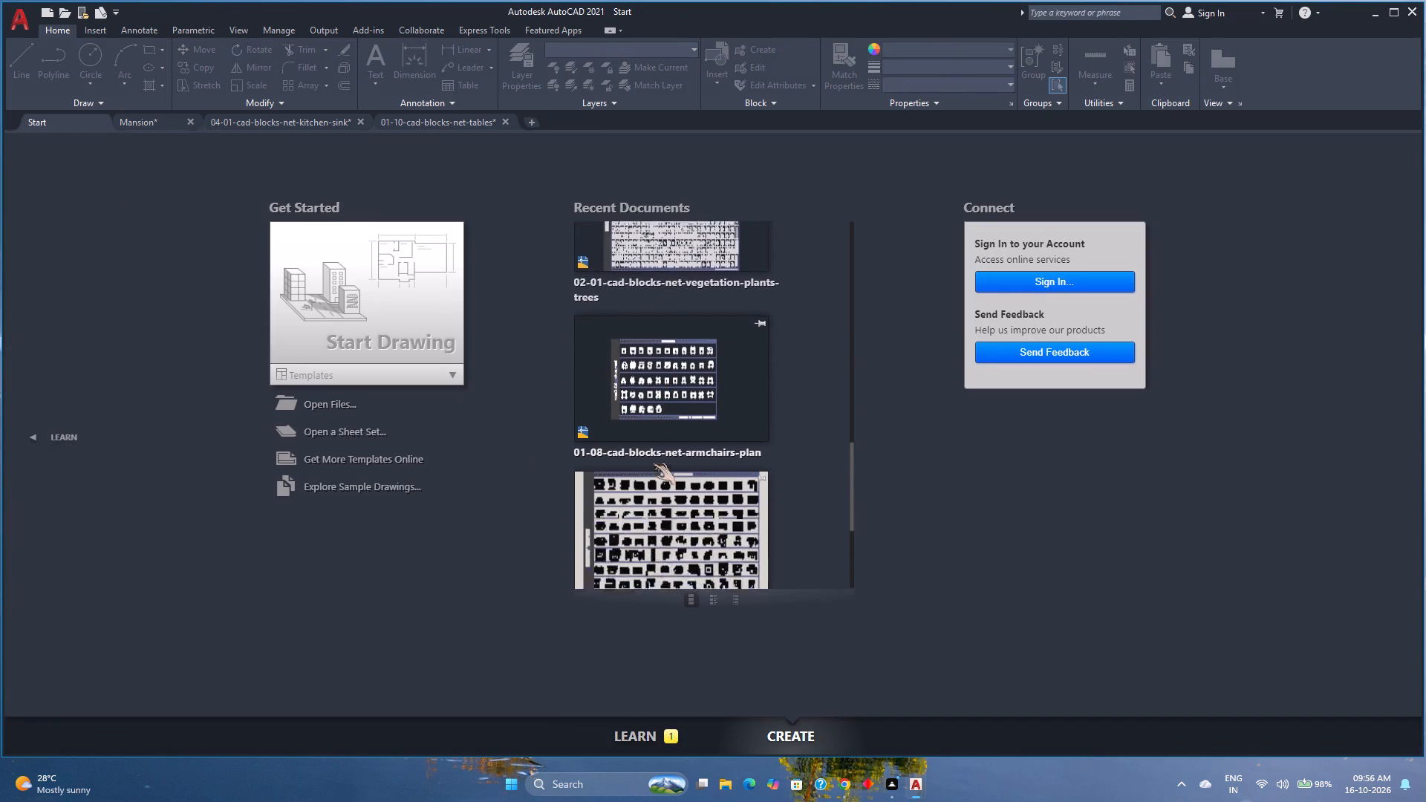
pyautogui.scroll(-2, 652, 460)
pyautogui.click(669, 356)
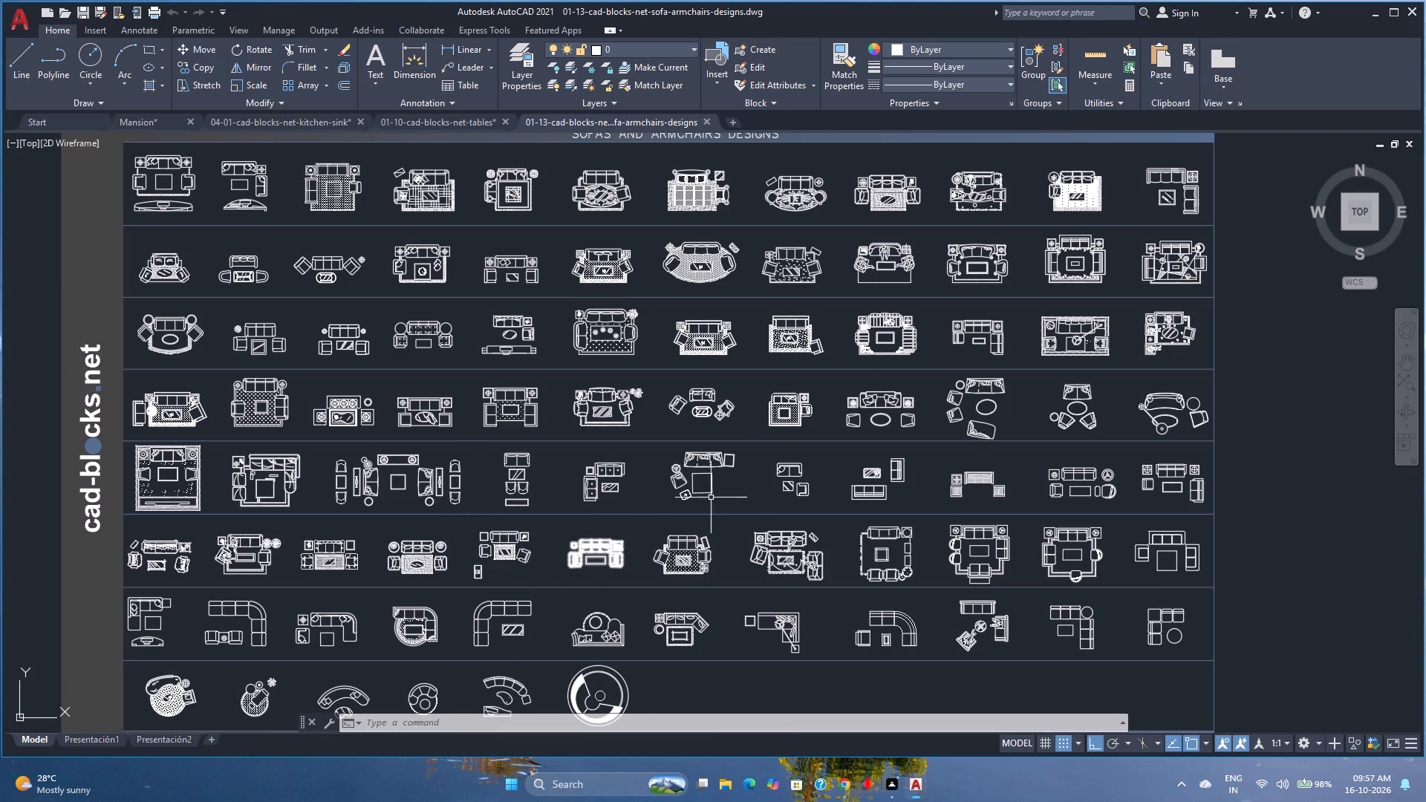
# Examine the sofa and armchair designs across the library's rows to choose a living-room set.
pyautogui.scroll(2, 879, 388)
pyautogui.moveTo(907, 356); pyautogui.dragTo(899, 376, button='middle')
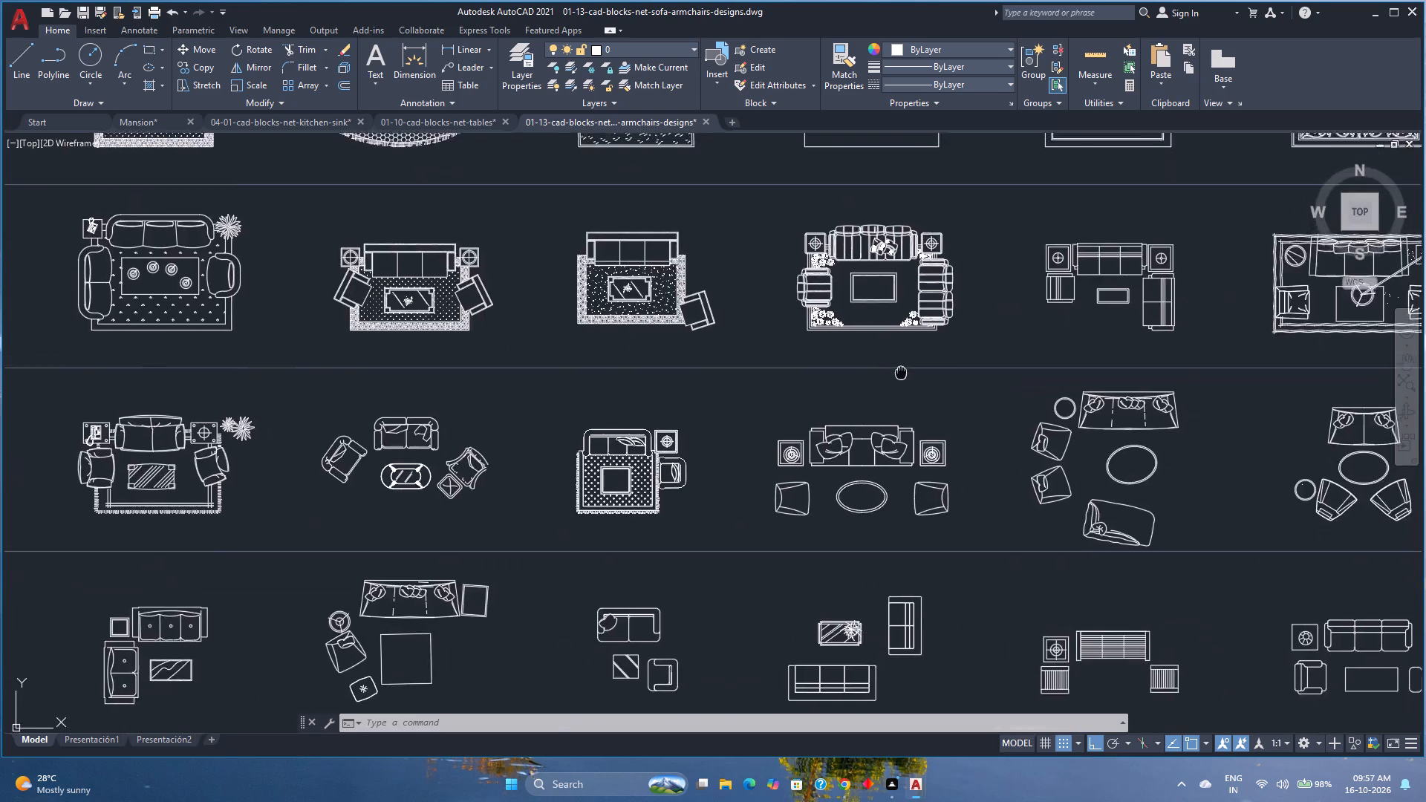
pyautogui.moveTo(899, 376); pyautogui.dragTo(781, 621, button='middle')
pyautogui.scroll(-1, 765, 531)
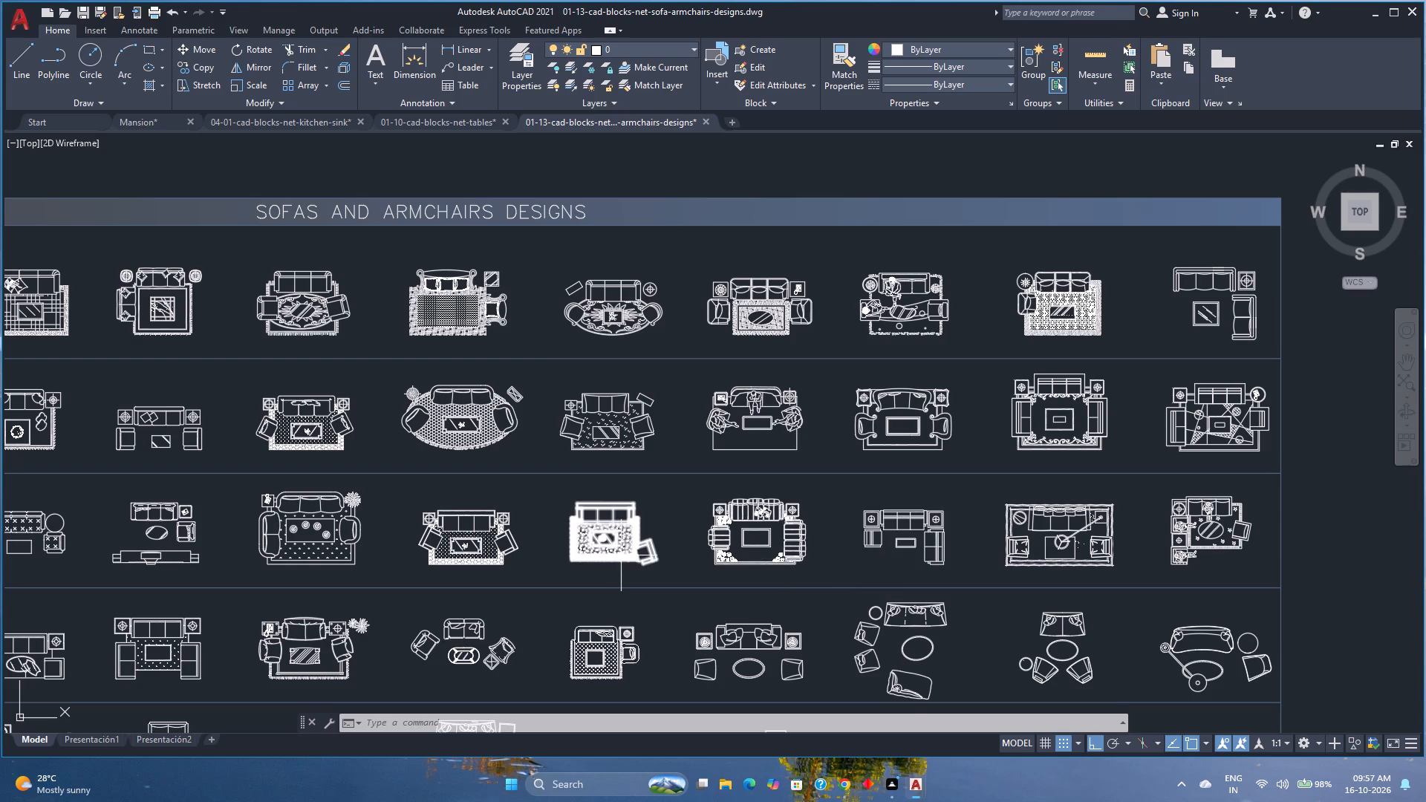
pyautogui.scroll(-1, 621, 555)
pyautogui.moveTo(630, 557); pyautogui.dragTo(634, 557, button='middle')
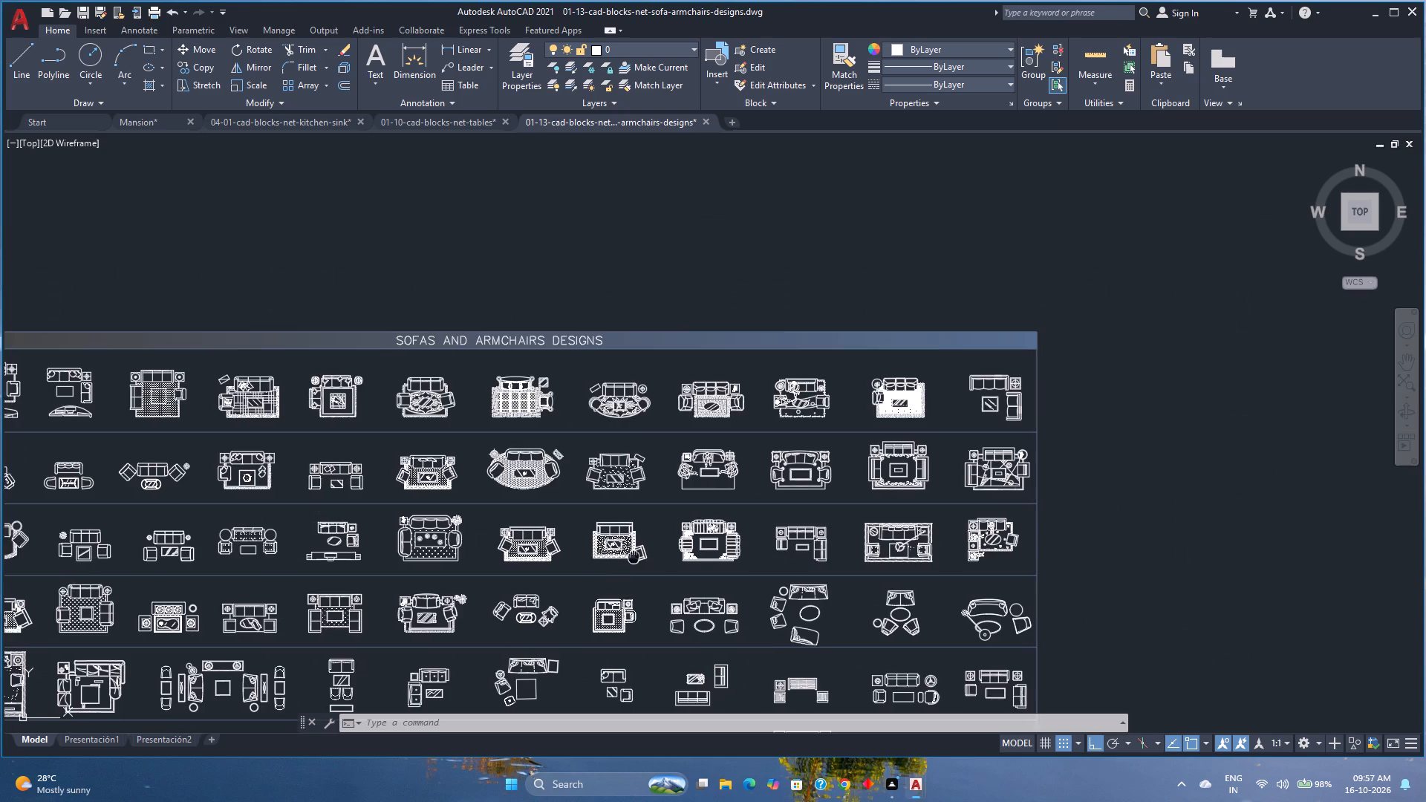
pyautogui.moveTo(634, 557); pyautogui.dragTo(810, 532, button='middle')
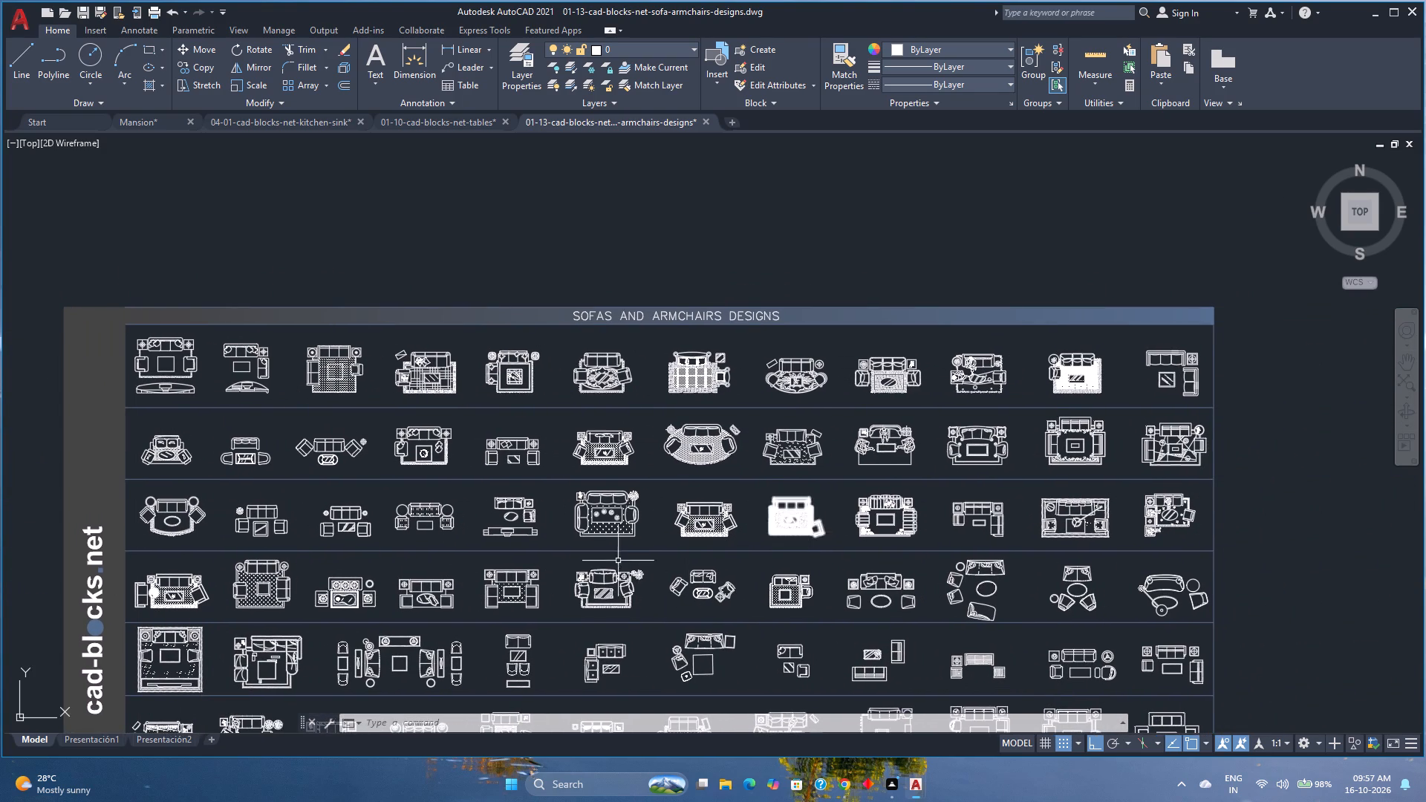
pyautogui.moveTo(590, 592); pyautogui.dragTo(731, 472, button='middle')
pyautogui.scroll(1, 715, 622)
pyautogui.moveTo(716, 622); pyautogui.dragTo(575, 544, button='middle')
pyautogui.moveTo(1063, 608); pyautogui.dragTo(888, 512, button='middle')
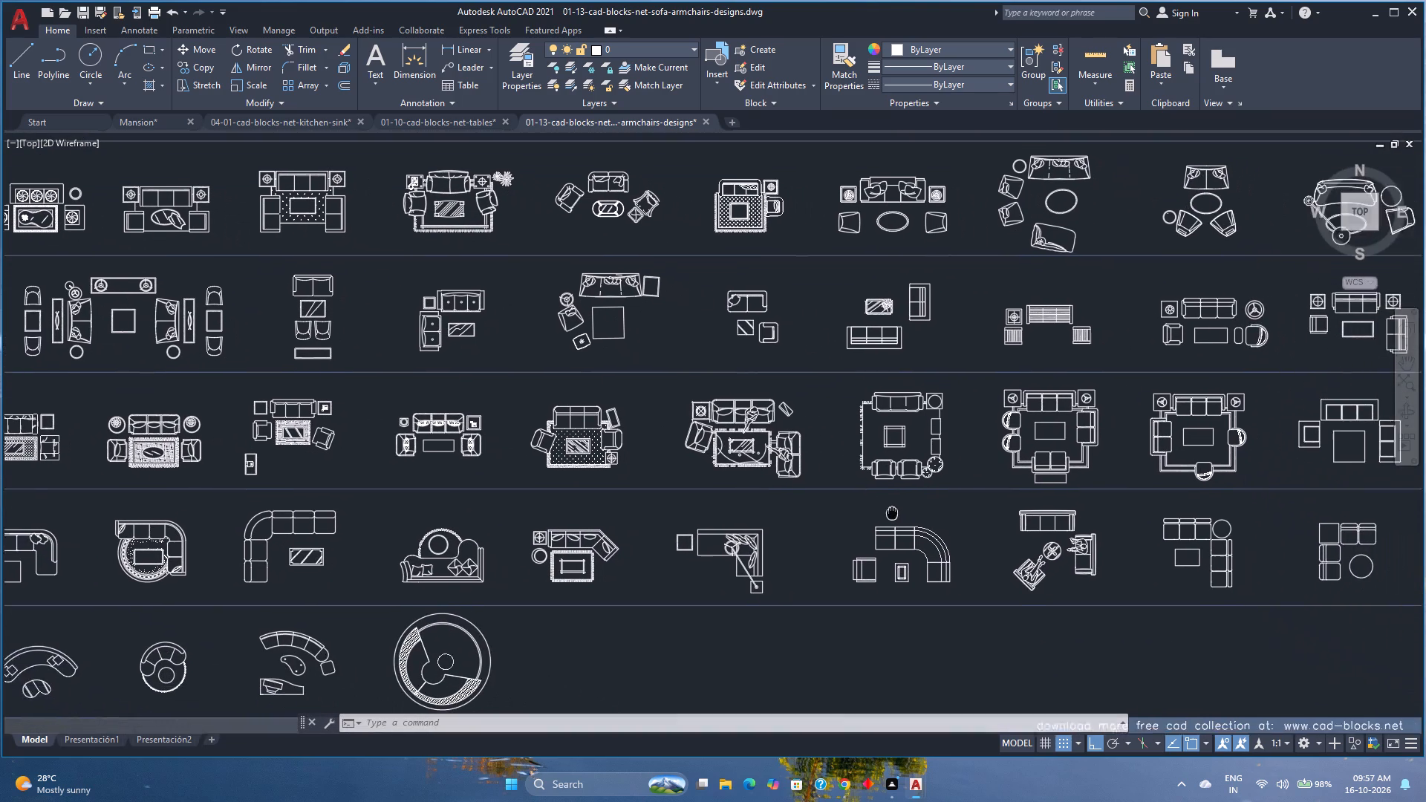
pyautogui.moveTo(888, 512); pyautogui.dragTo(871, 509, button='middle')
pyautogui.moveTo(871, 509); pyautogui.dragTo(861, 508, button='middle')
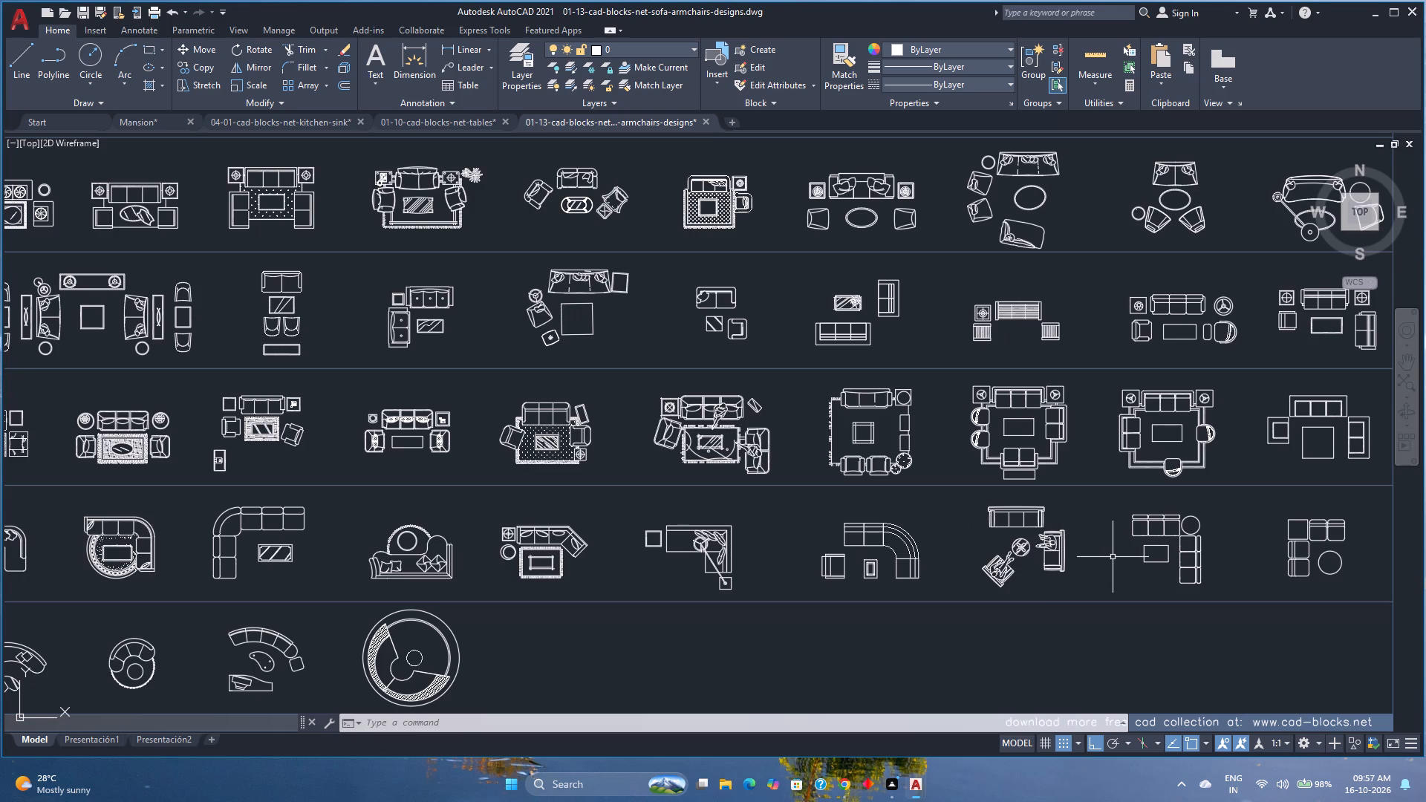
pyautogui.scroll(-1, 1047, 555)
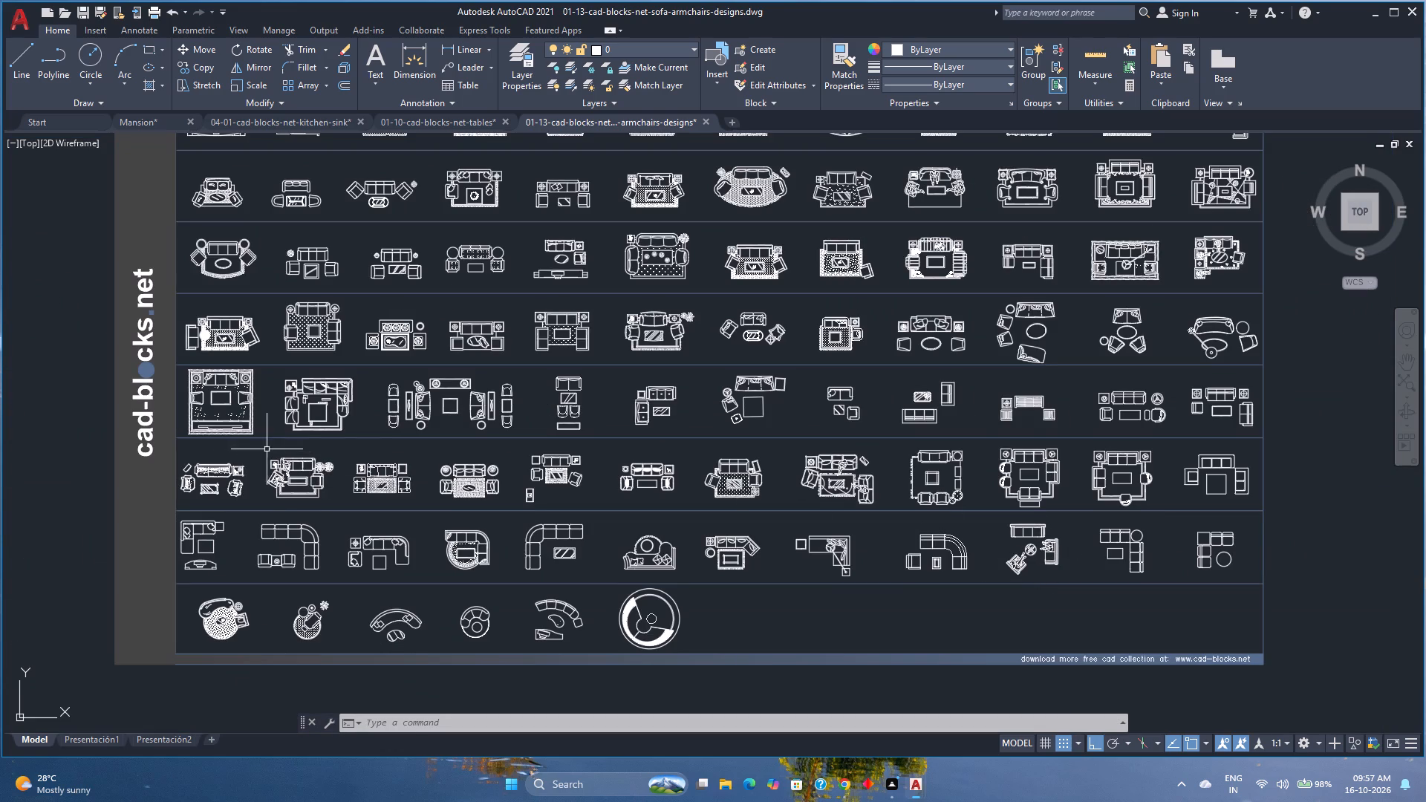
pyautogui.scroll(1, 365, 382)
pyautogui.moveTo(365, 382); pyautogui.dragTo(618, 460, button='middle')
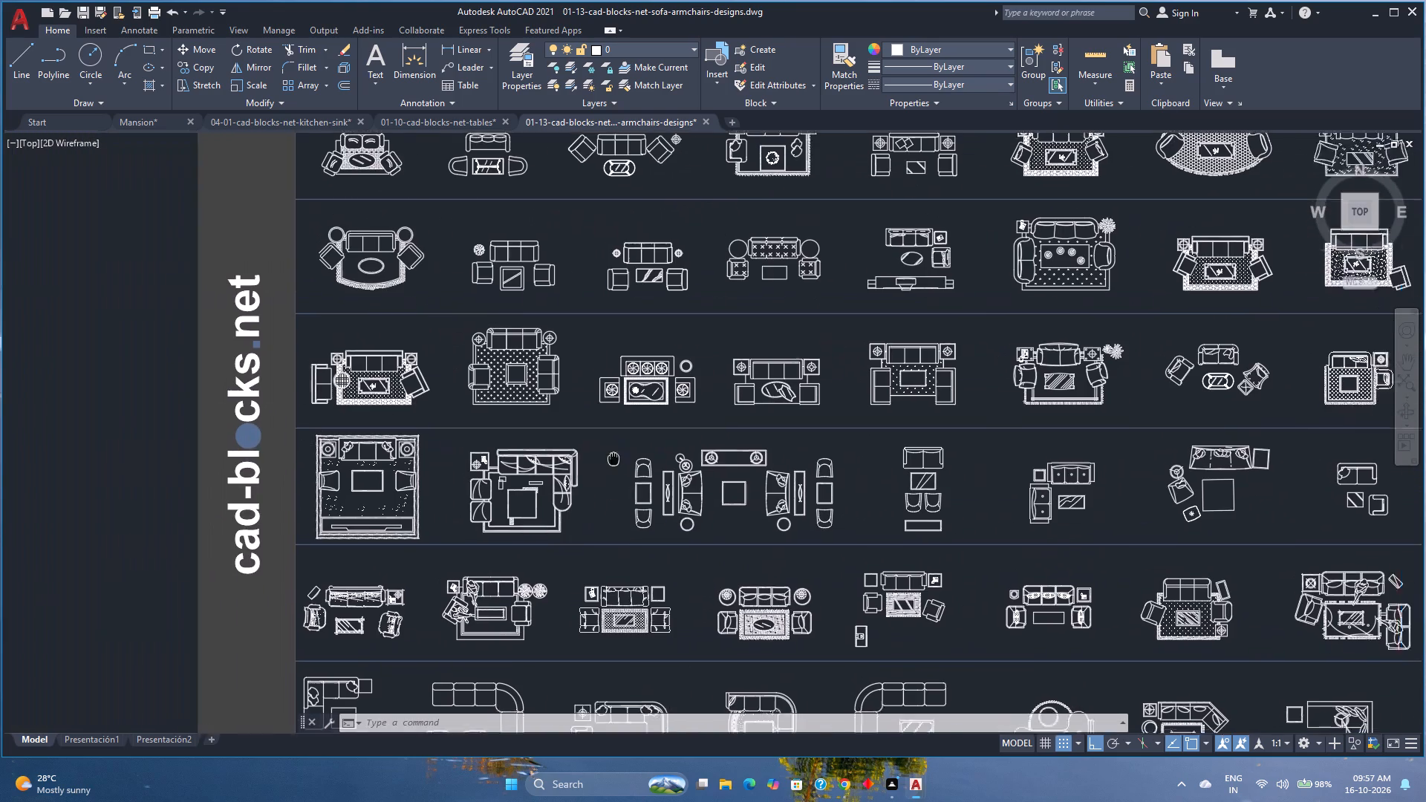
pyautogui.moveTo(618, 460); pyautogui.dragTo(625, 461, button='middle')
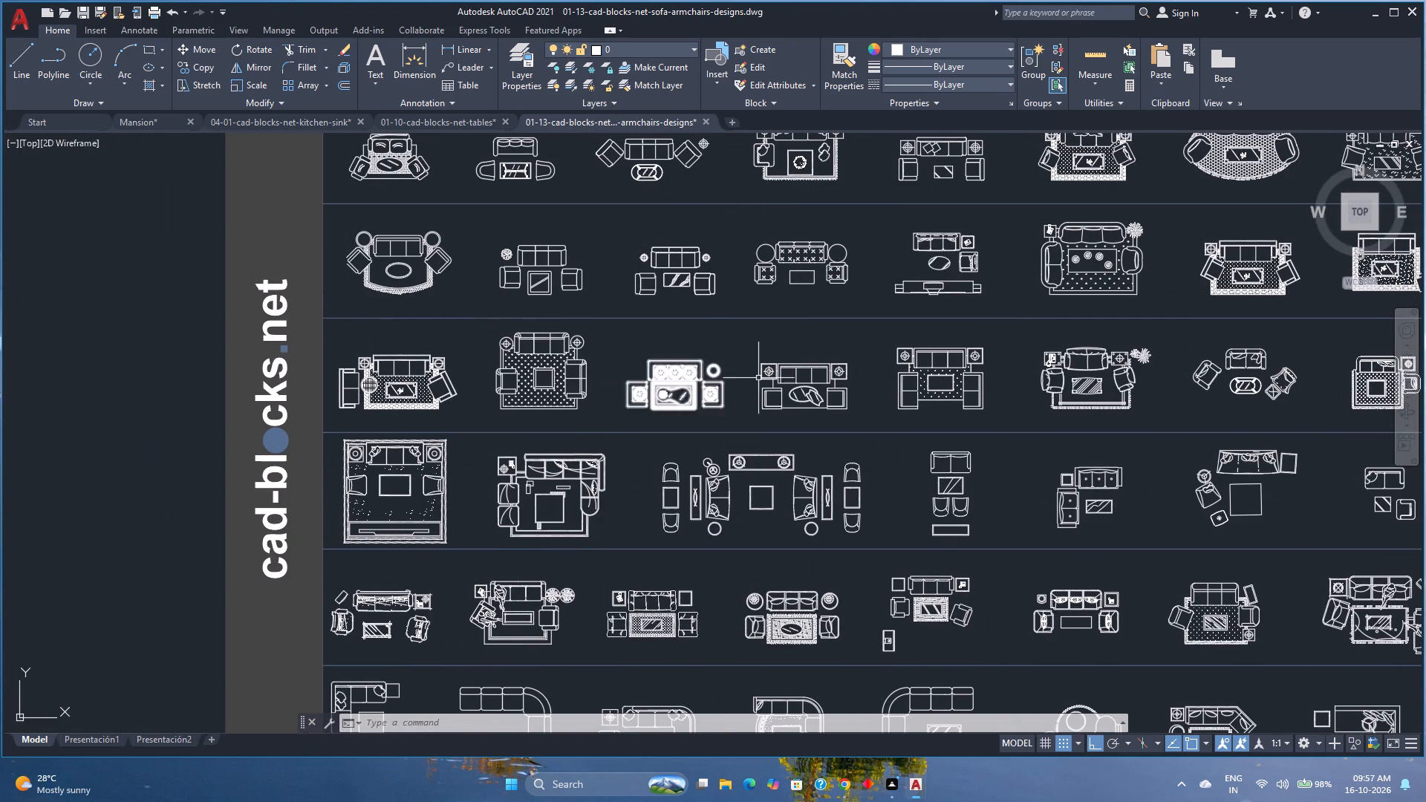
pyautogui.scroll(-1, 963, 374)
pyautogui.moveTo(963, 376); pyautogui.dragTo(789, 430, button='middle')
pyautogui.scroll(2, 789, 443)
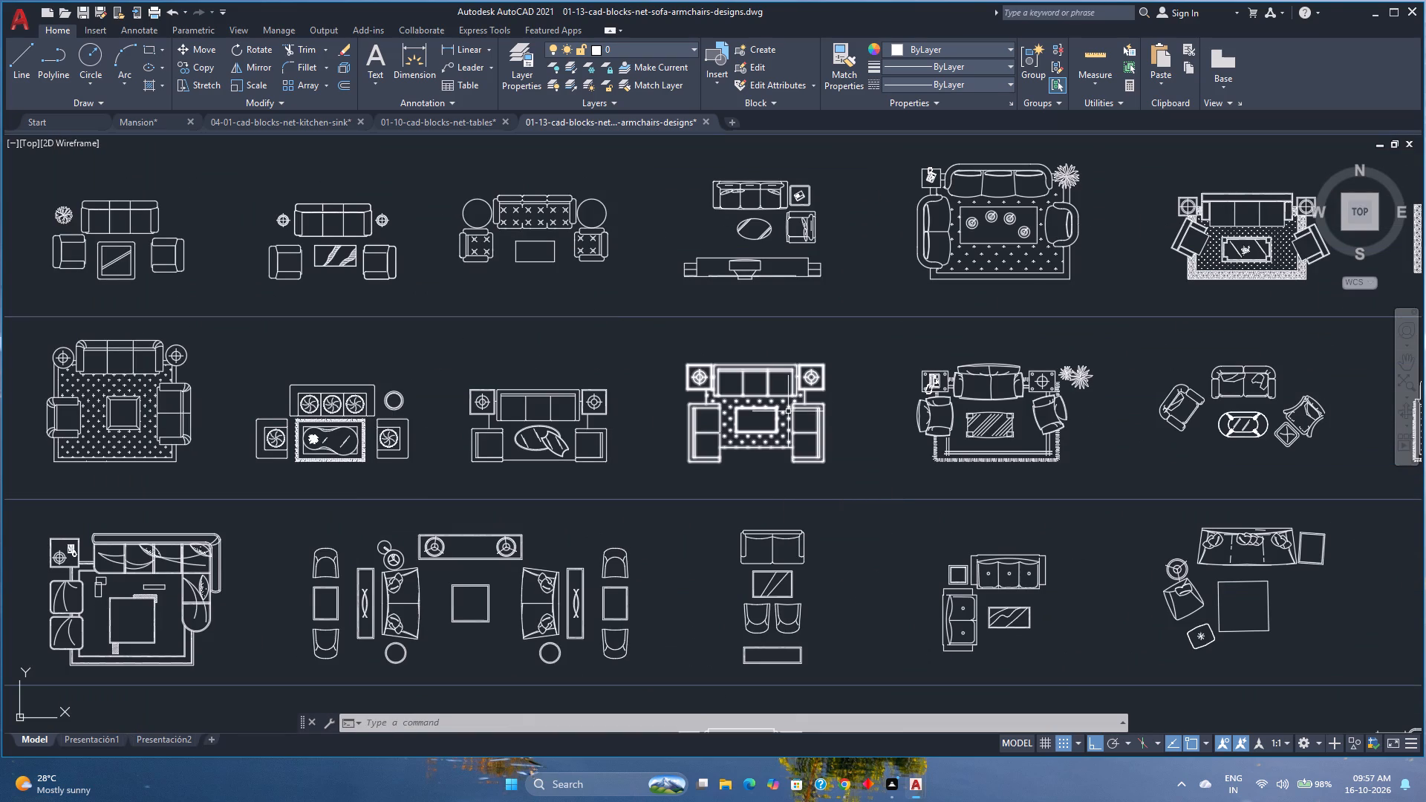
pyautogui.moveTo(855, 368); pyautogui.dragTo(647, 492, button='middle')
pyautogui.scroll(-1, 827, 388)
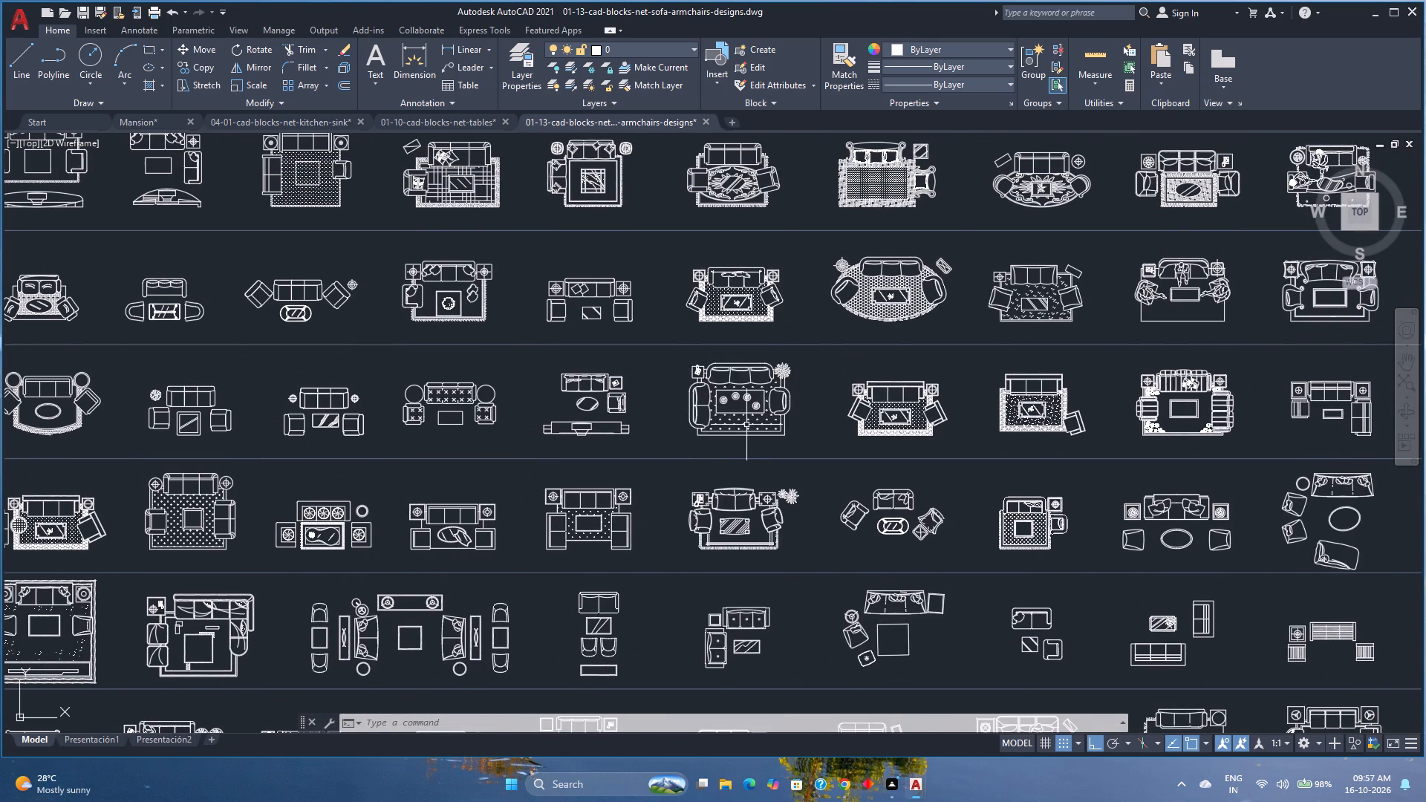
pyautogui.scroll(2, 752, 431)
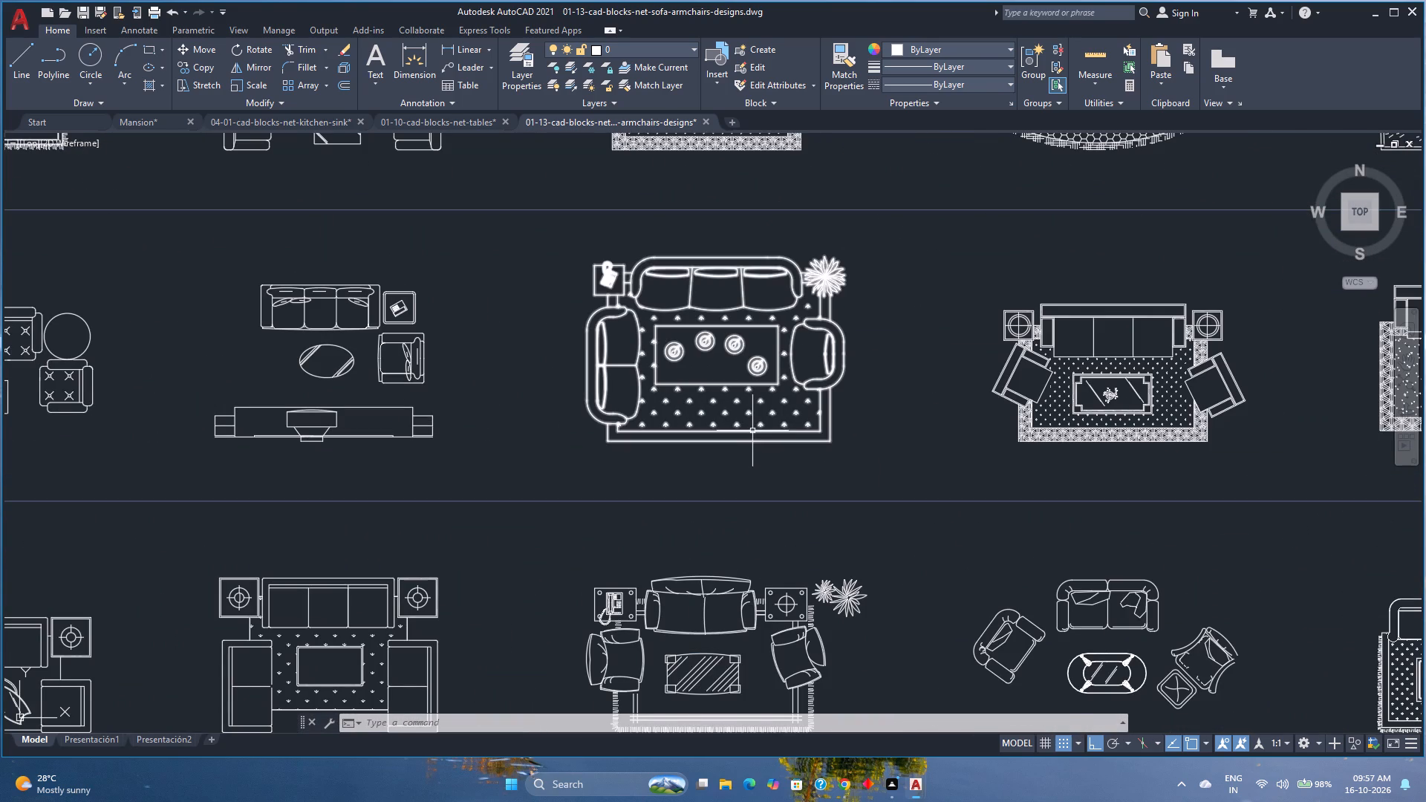
pyautogui.scroll(-2, 979, 448)
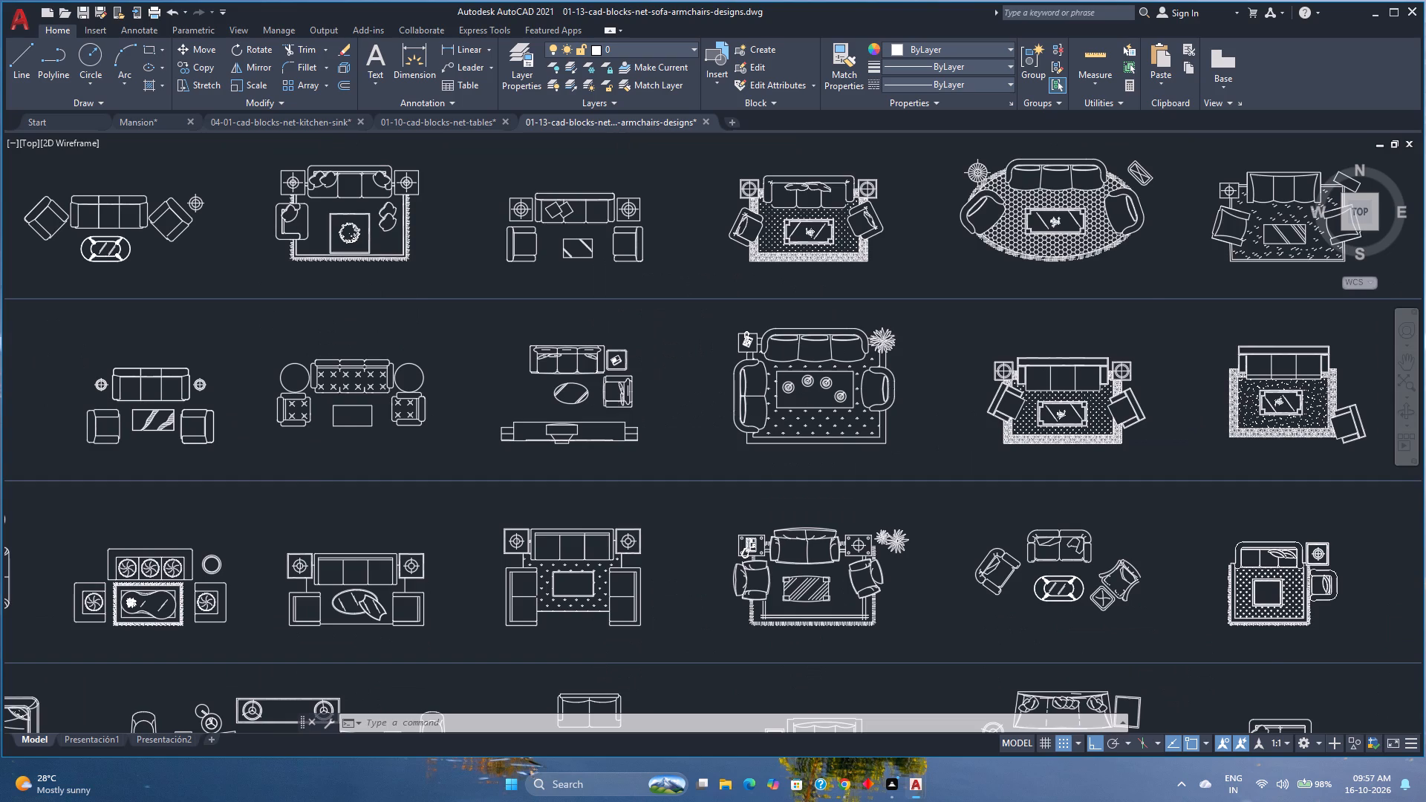
pyautogui.moveTo(977, 449); pyautogui.dragTo(720, 468, button='middle')
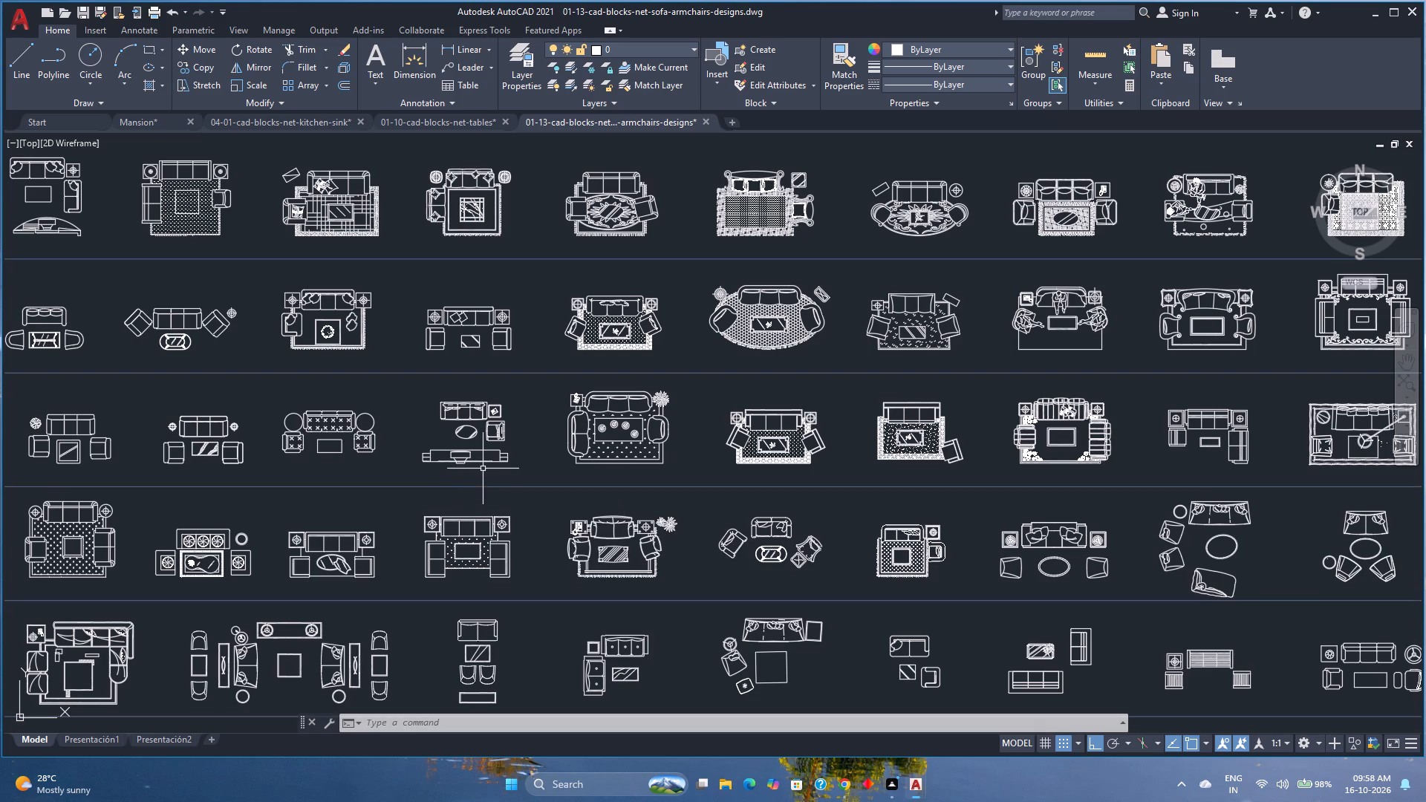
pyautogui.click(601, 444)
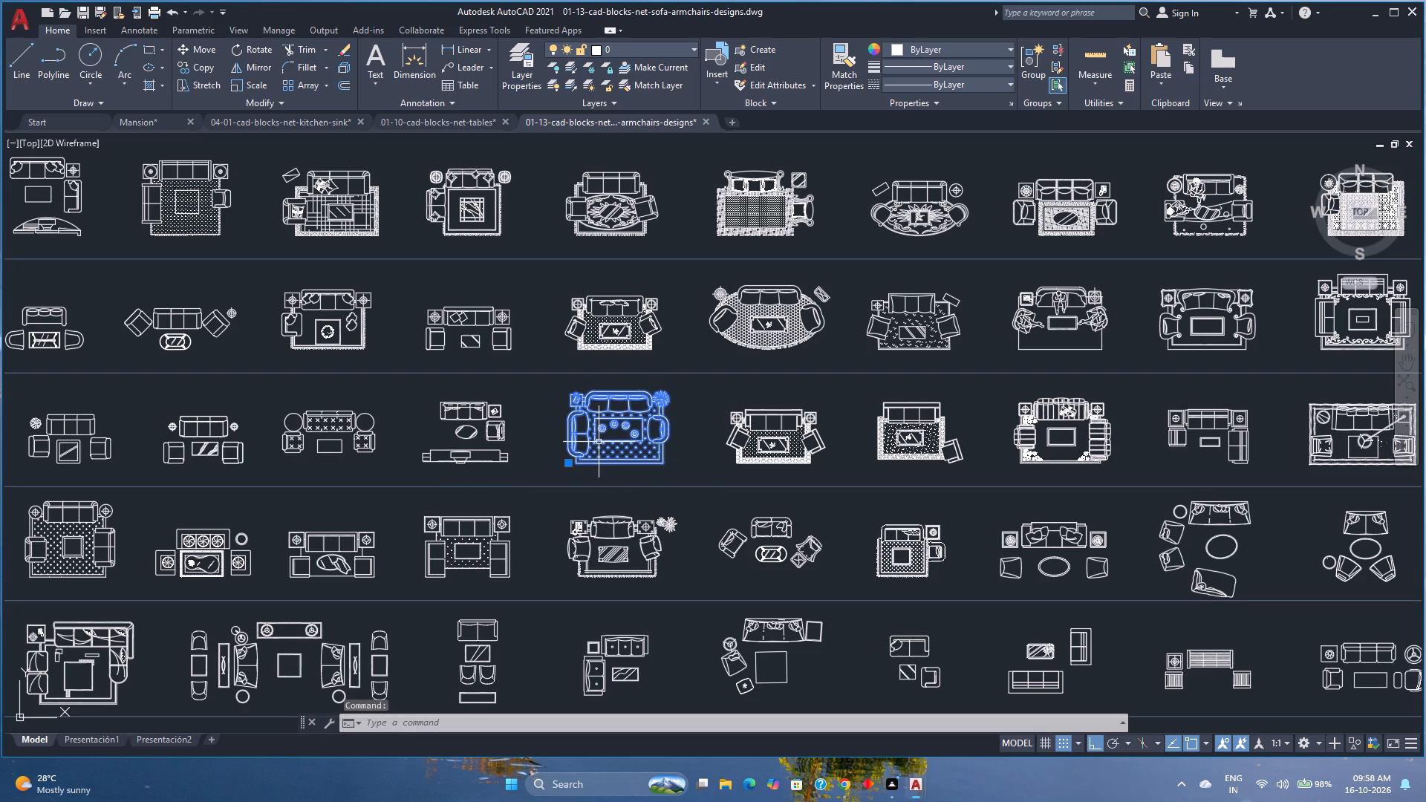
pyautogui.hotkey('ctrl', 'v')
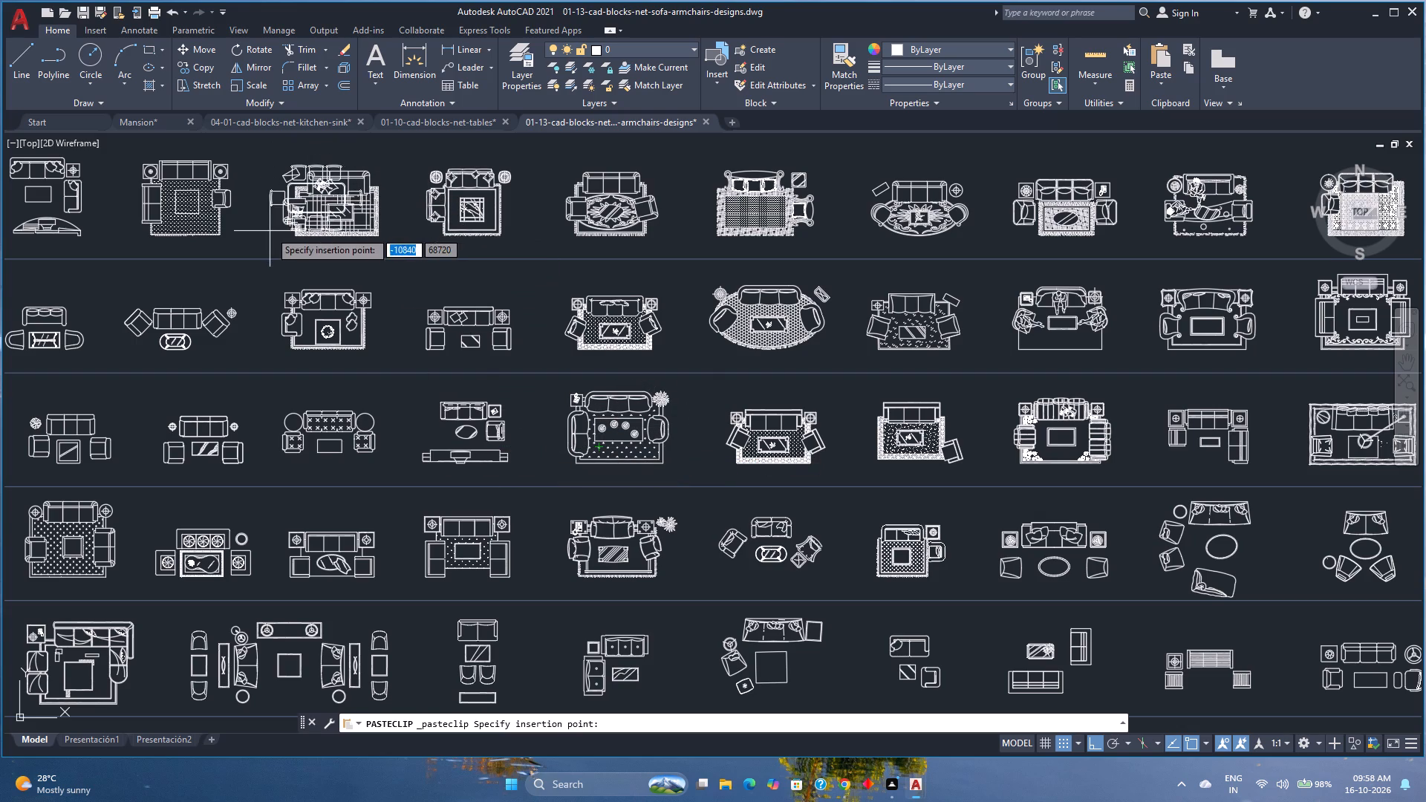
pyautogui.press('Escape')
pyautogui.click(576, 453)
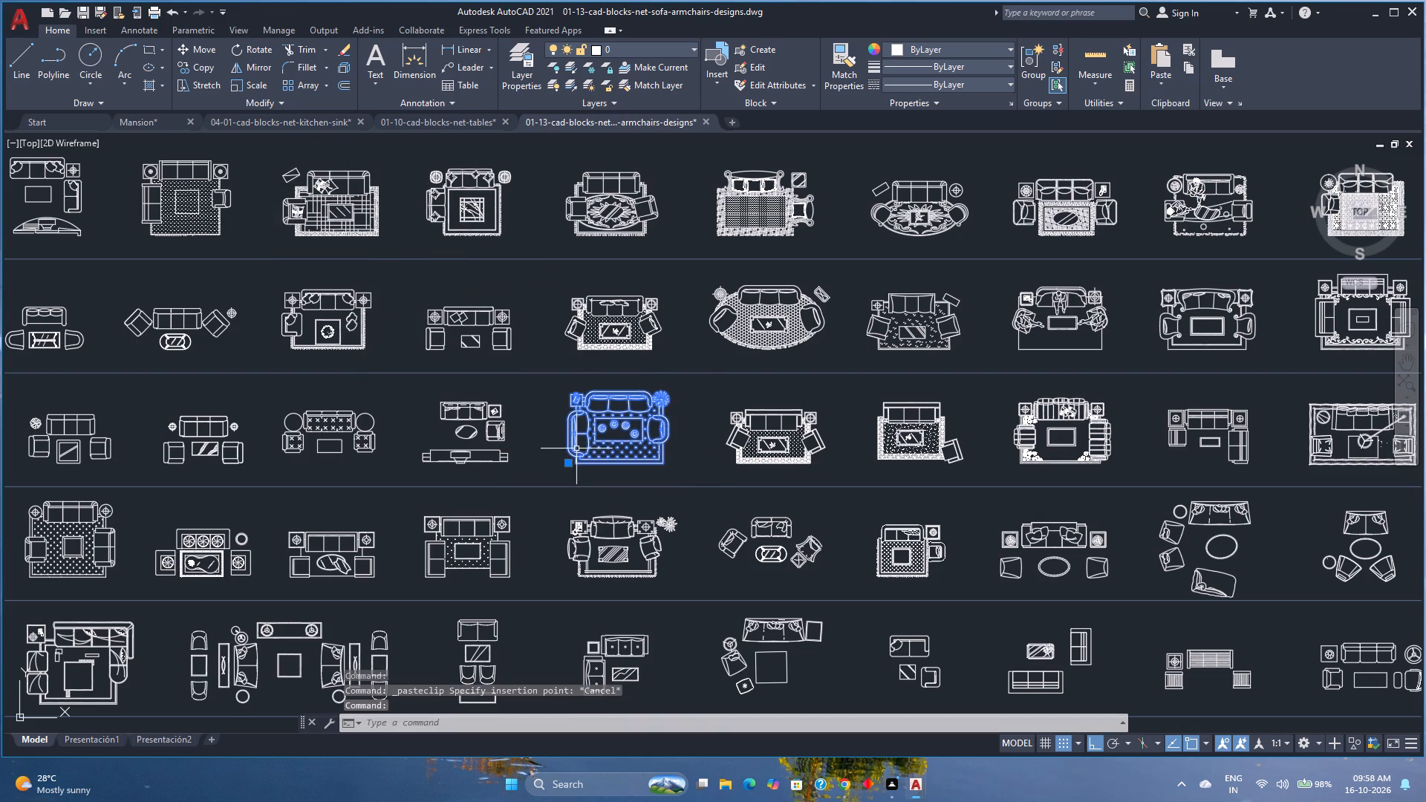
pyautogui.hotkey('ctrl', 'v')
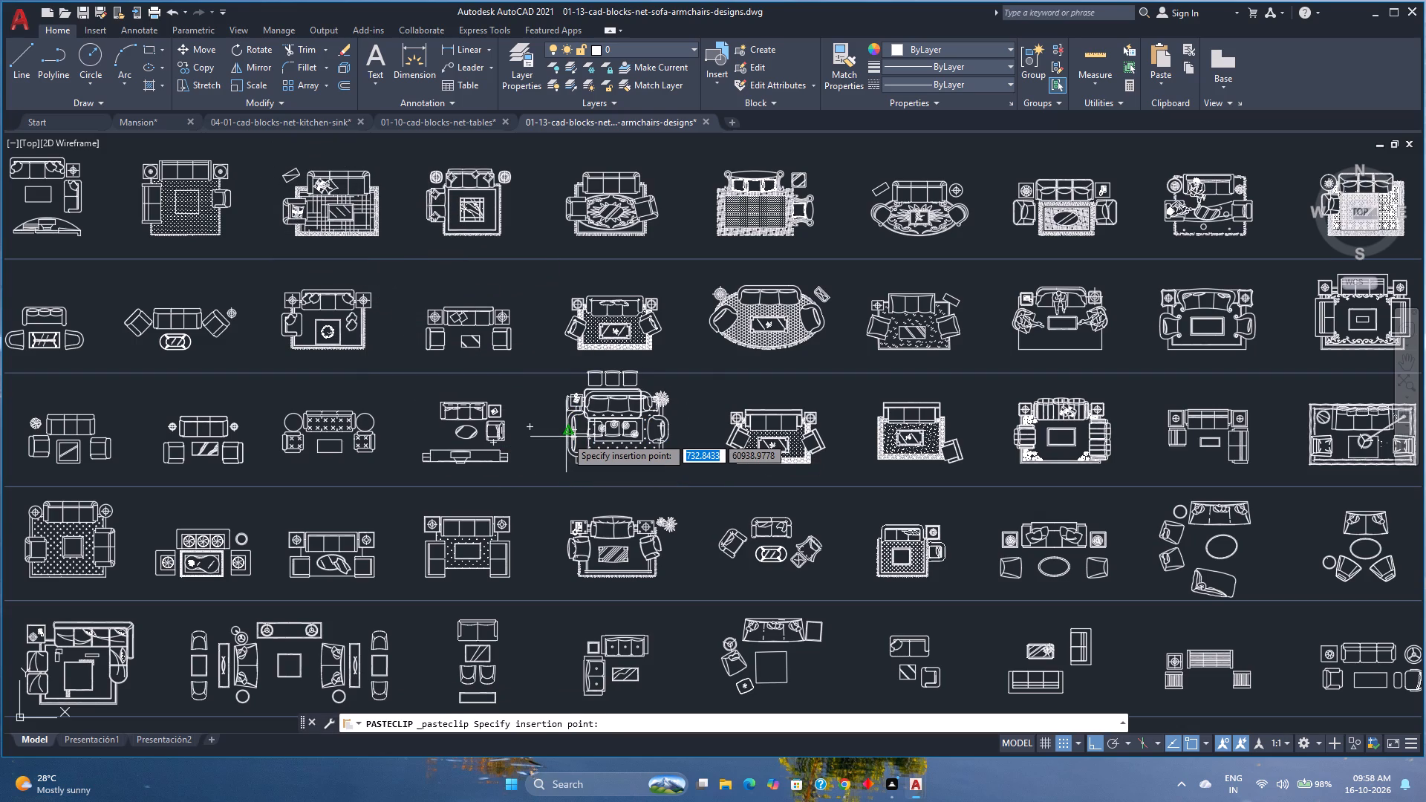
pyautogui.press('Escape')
# Copy the sofa set with the four-cup coffee table, rug and corner plant into the Mansion drawing, placing it beside the floor plans.
pyautogui.click(585, 457)
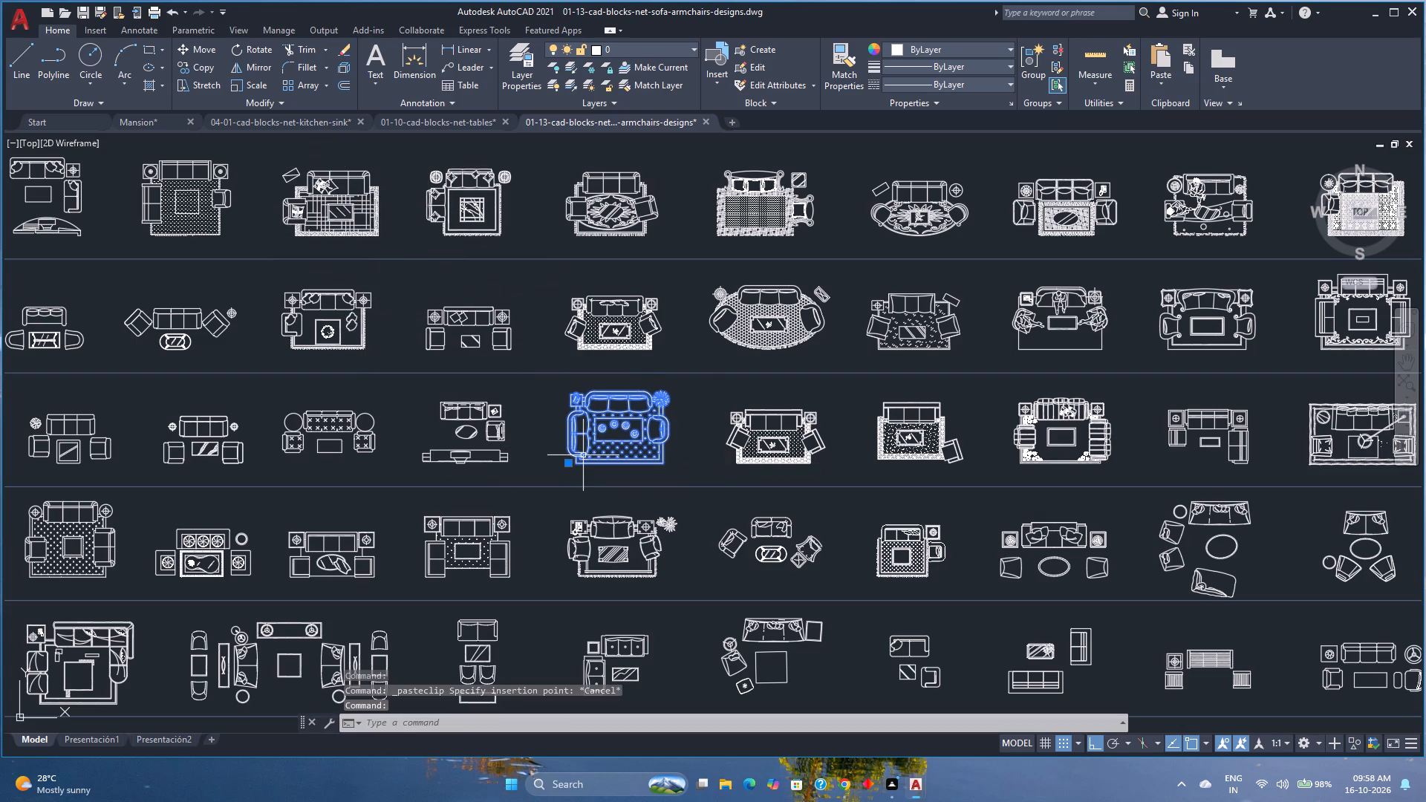
pyautogui.hotkey('ctrl', 'c')
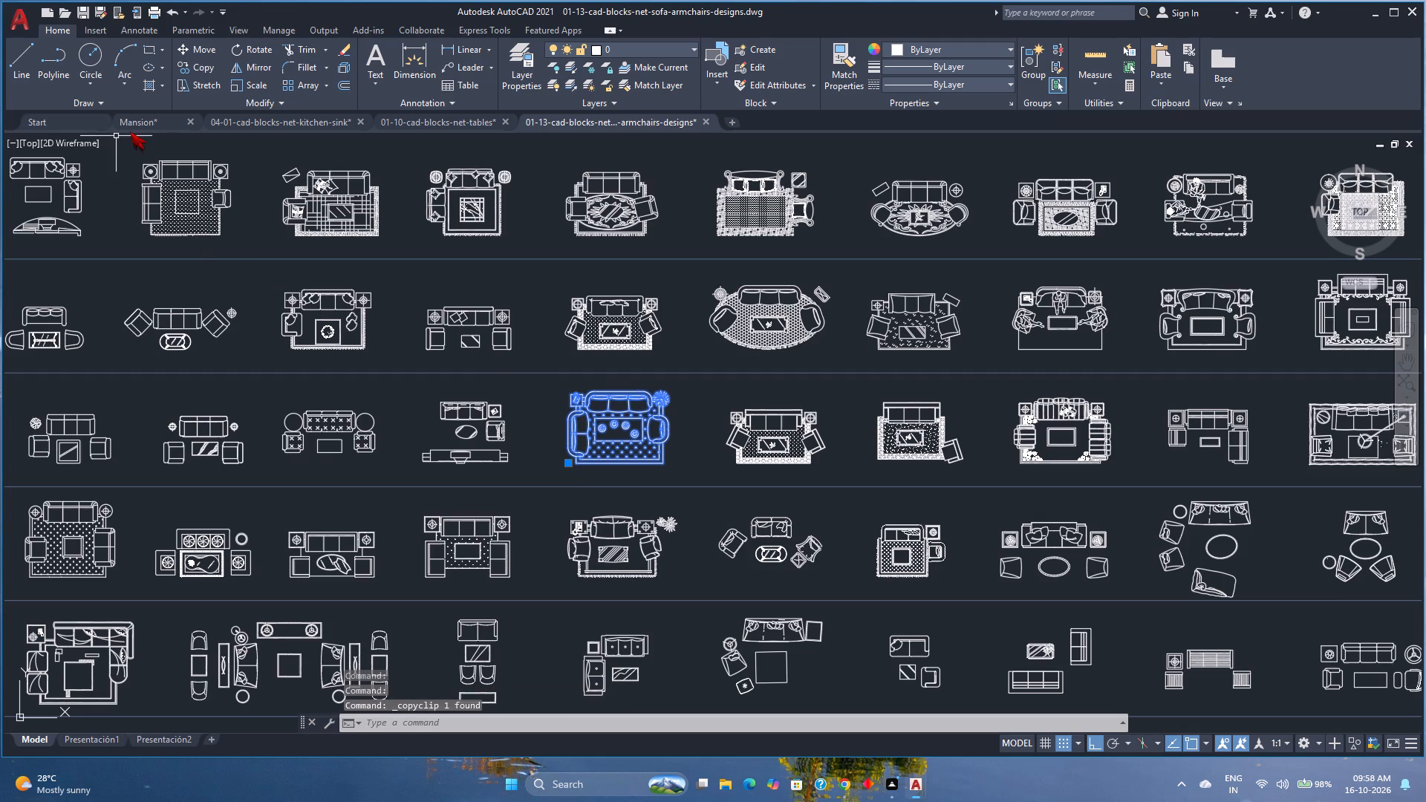
pyautogui.click(136, 129)
pyautogui.moveTo(958, 585); pyautogui.dragTo(712, 623, button='middle')
pyautogui.scroll(2, 451, 530)
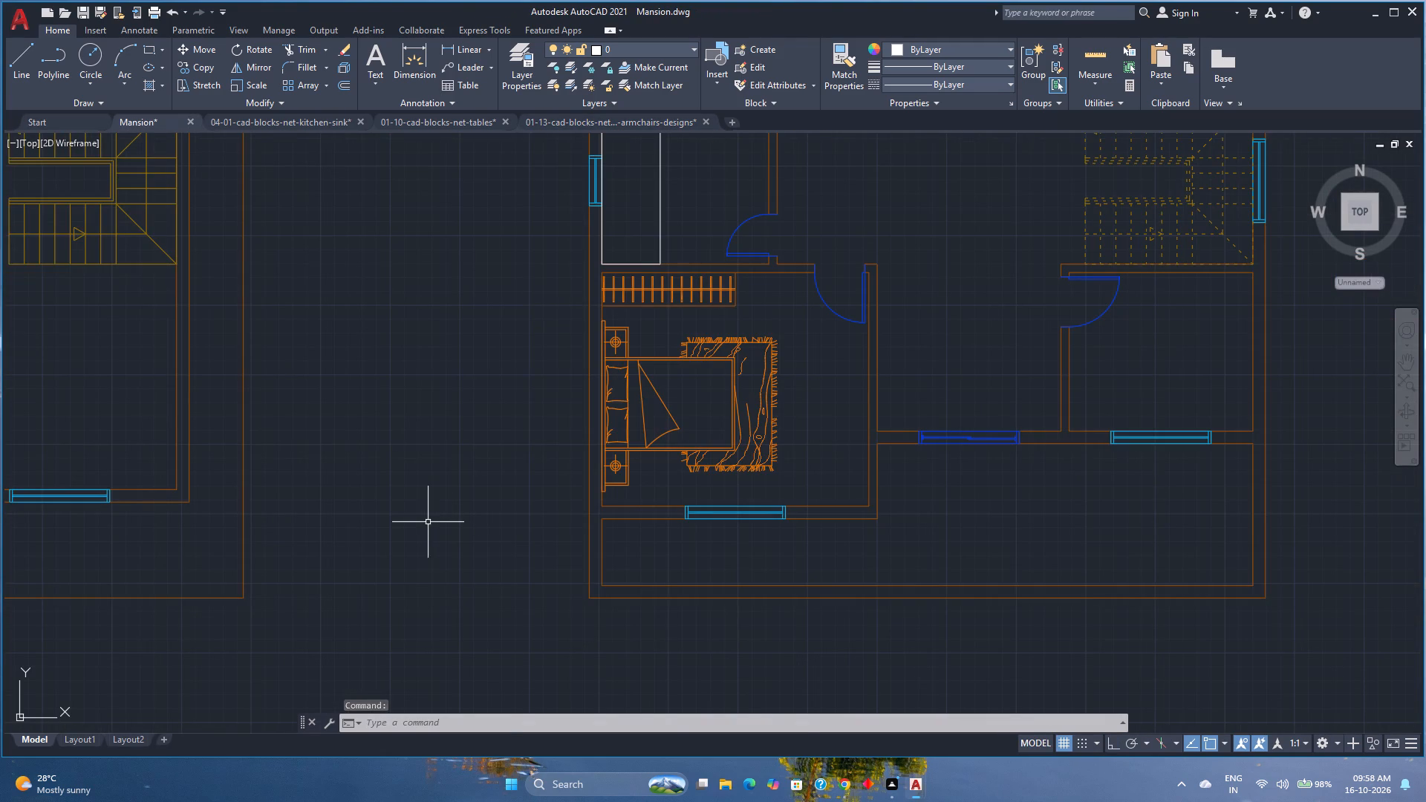
pyautogui.hotkey('ctrl', 'v')
pyautogui.scroll(-4, 425, 515)
pyautogui.scroll(-2, 564, 529)
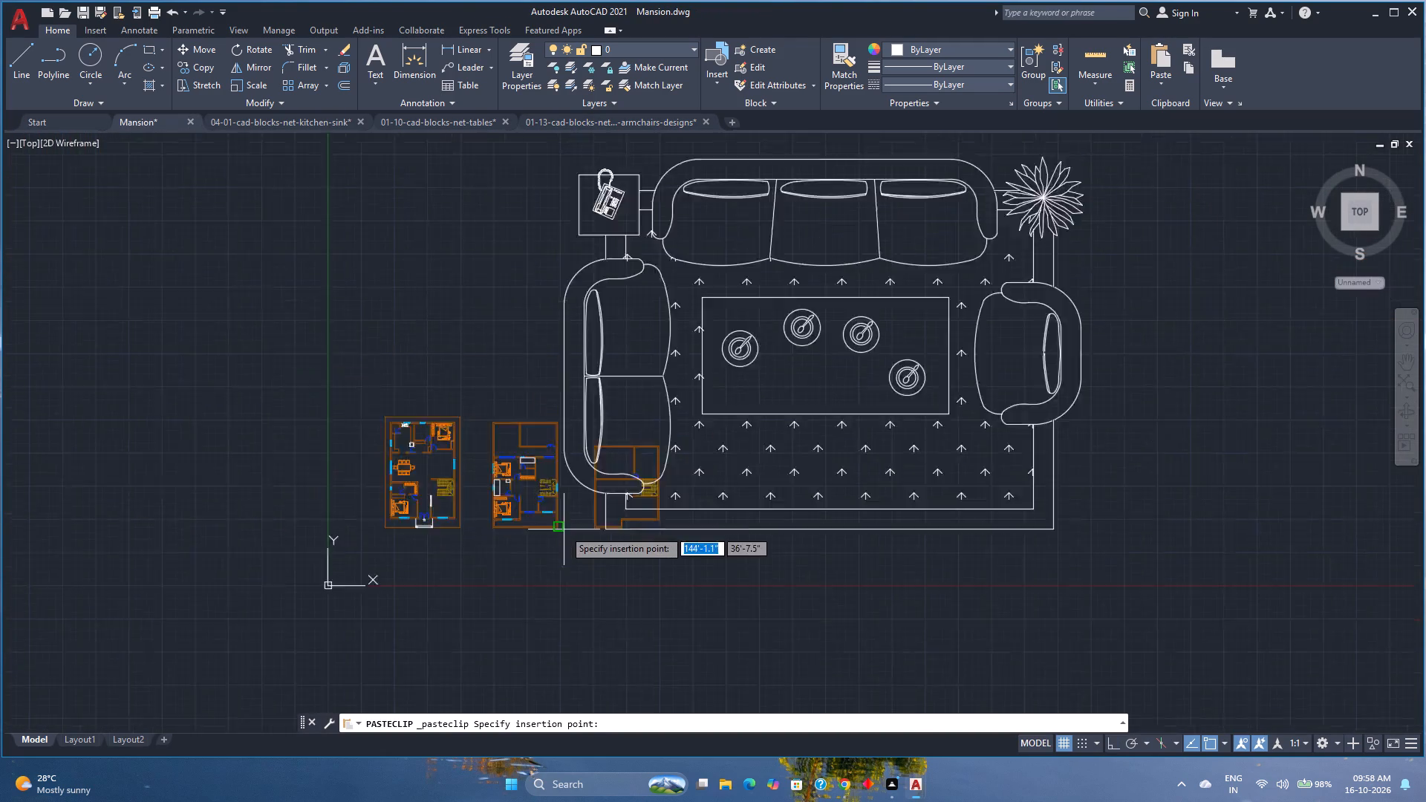
pyautogui.moveTo(564, 529); pyautogui.dragTo(408, 549, button='middle')
pyautogui.click(567, 555)
pyautogui.press('space')
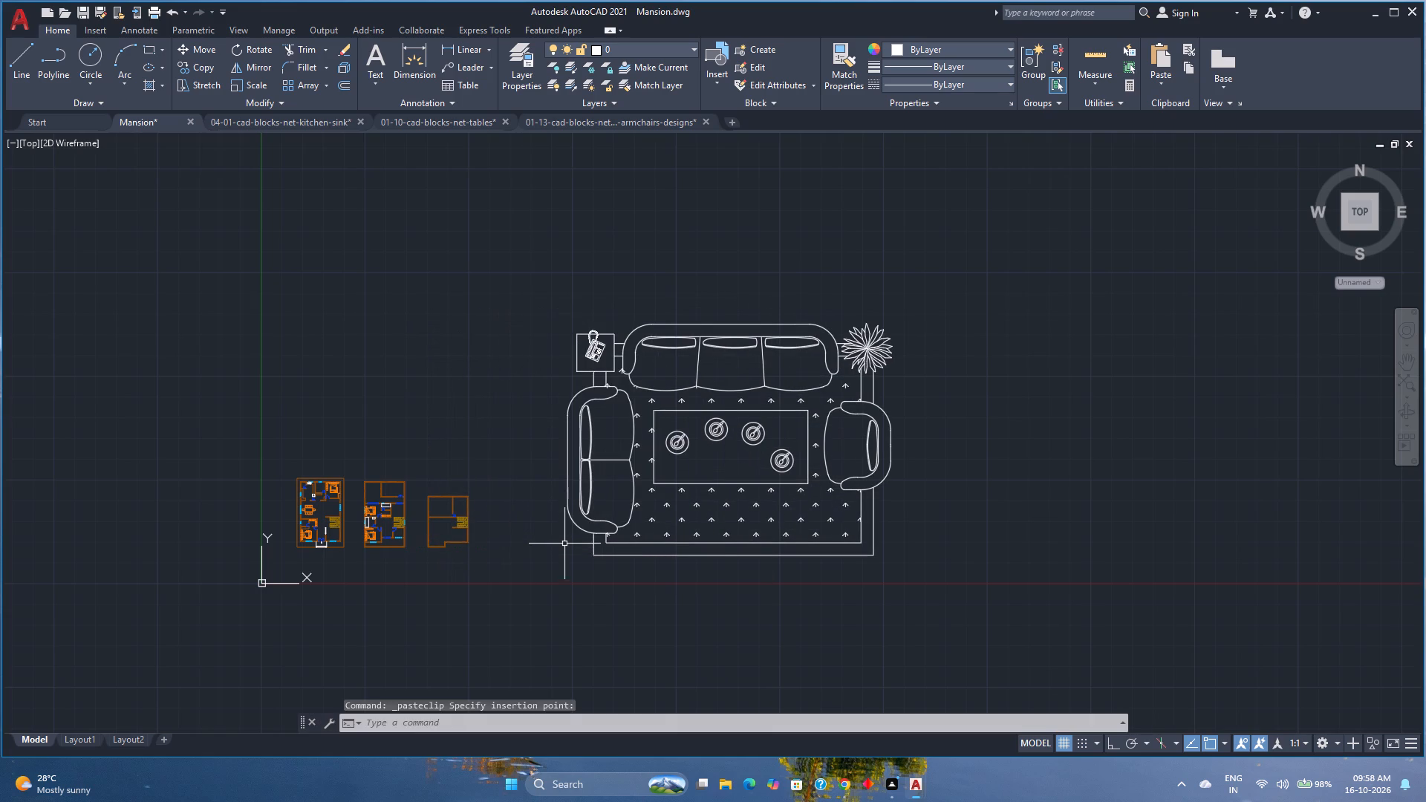
pyautogui.press('Escape')
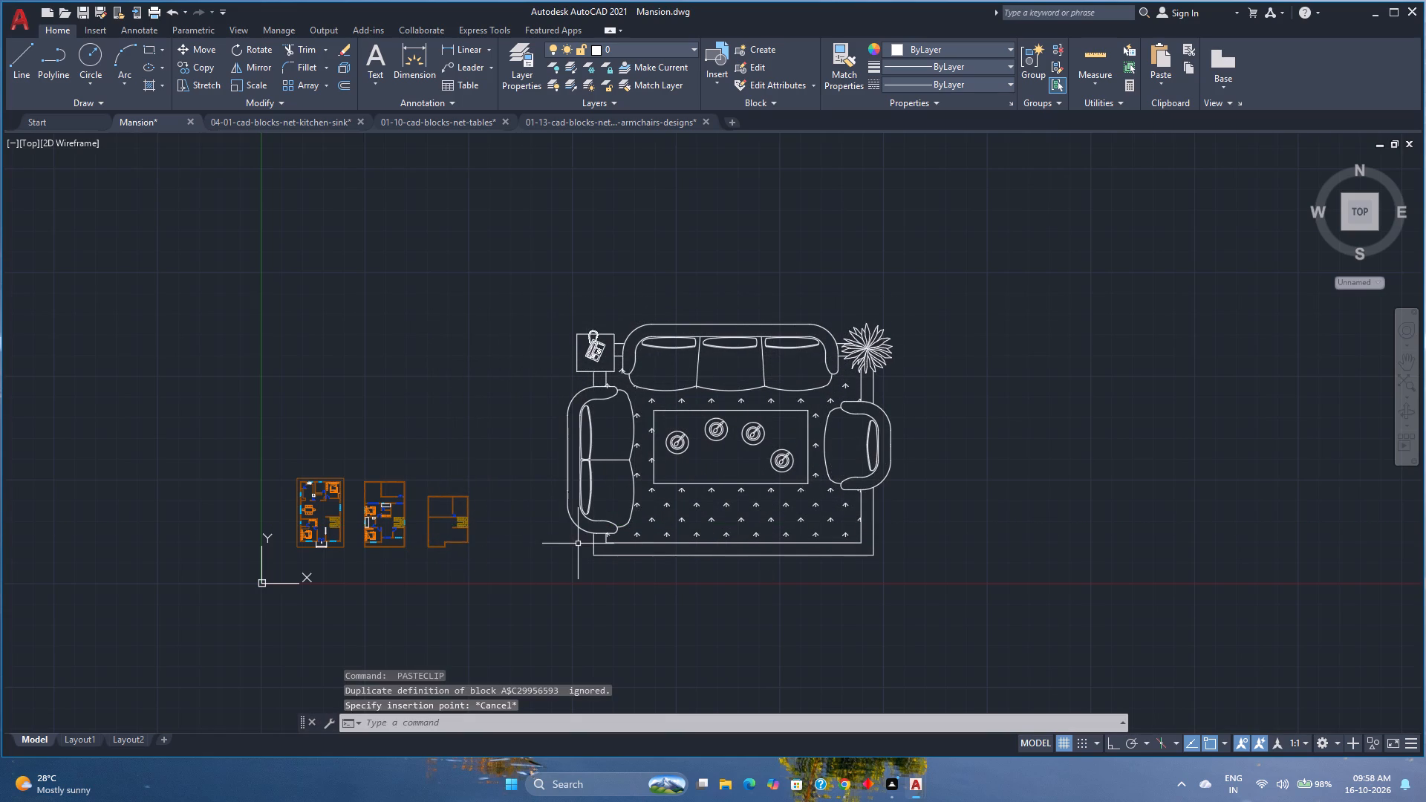
# Open the pasted sofa set block beside the floor plans in the Block Editor.
pyautogui.doubleClick(593, 552)
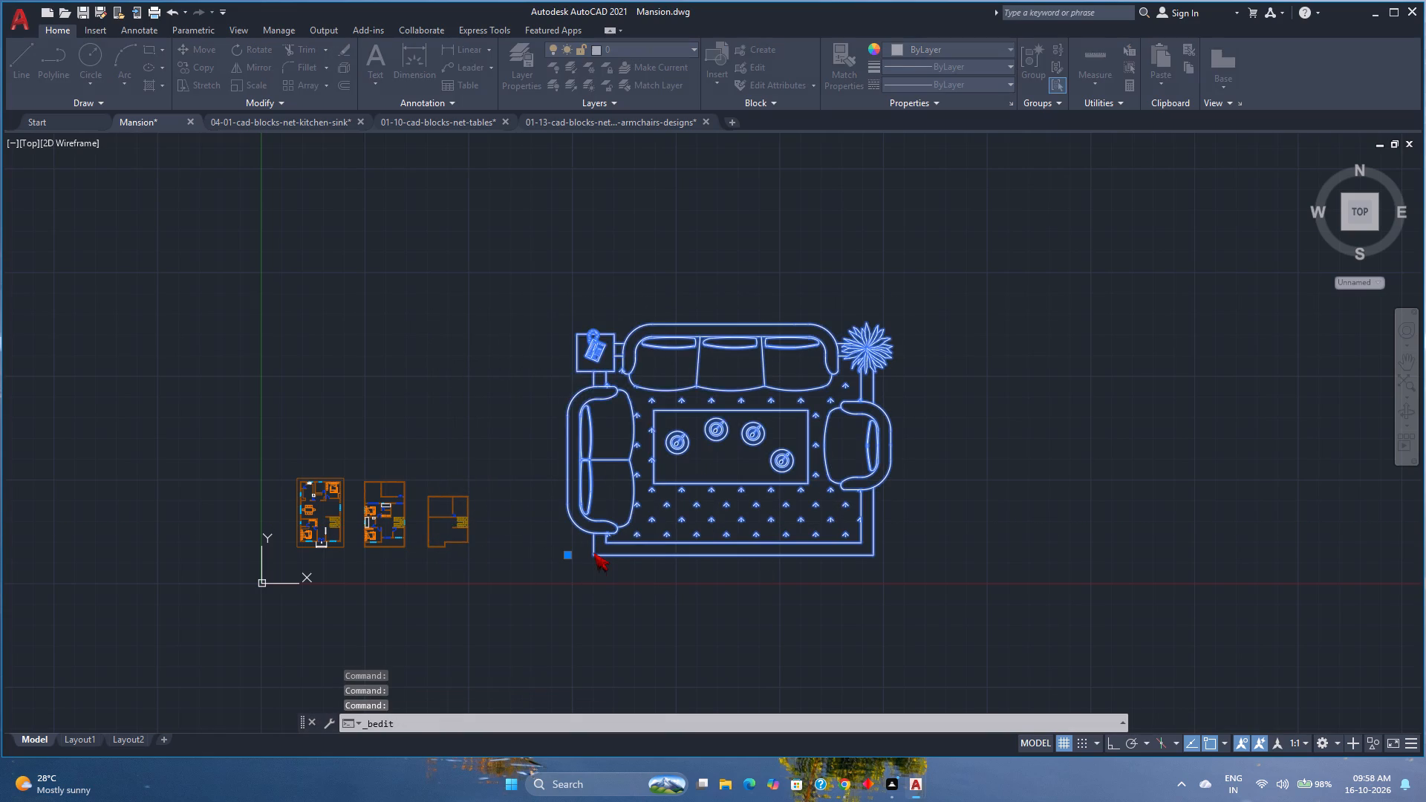
pyautogui.click(585, 409)
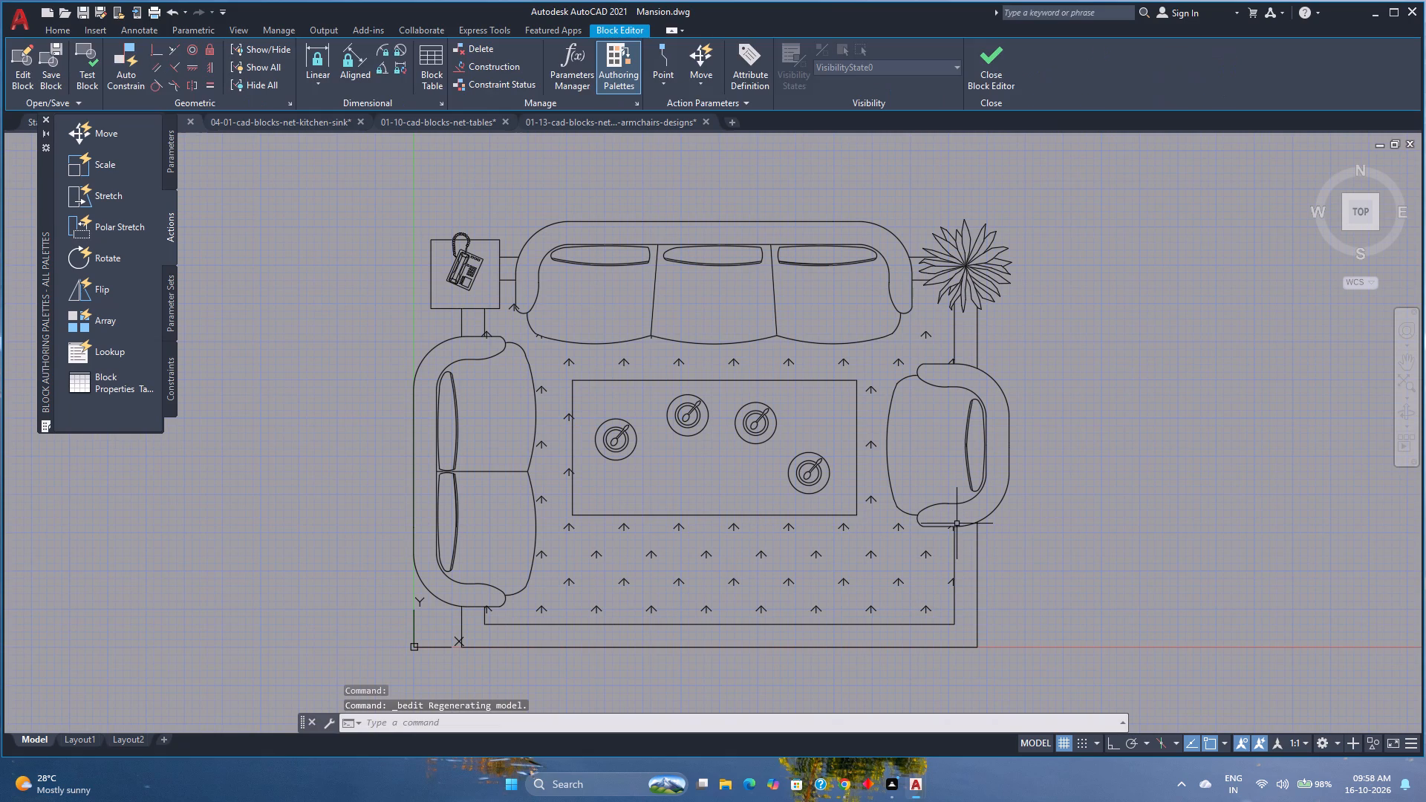
# Erase the single armchair facing the two-seat sofa, including its backrest, cushion, seat and both armrests.
pyautogui.click(1015, 521)
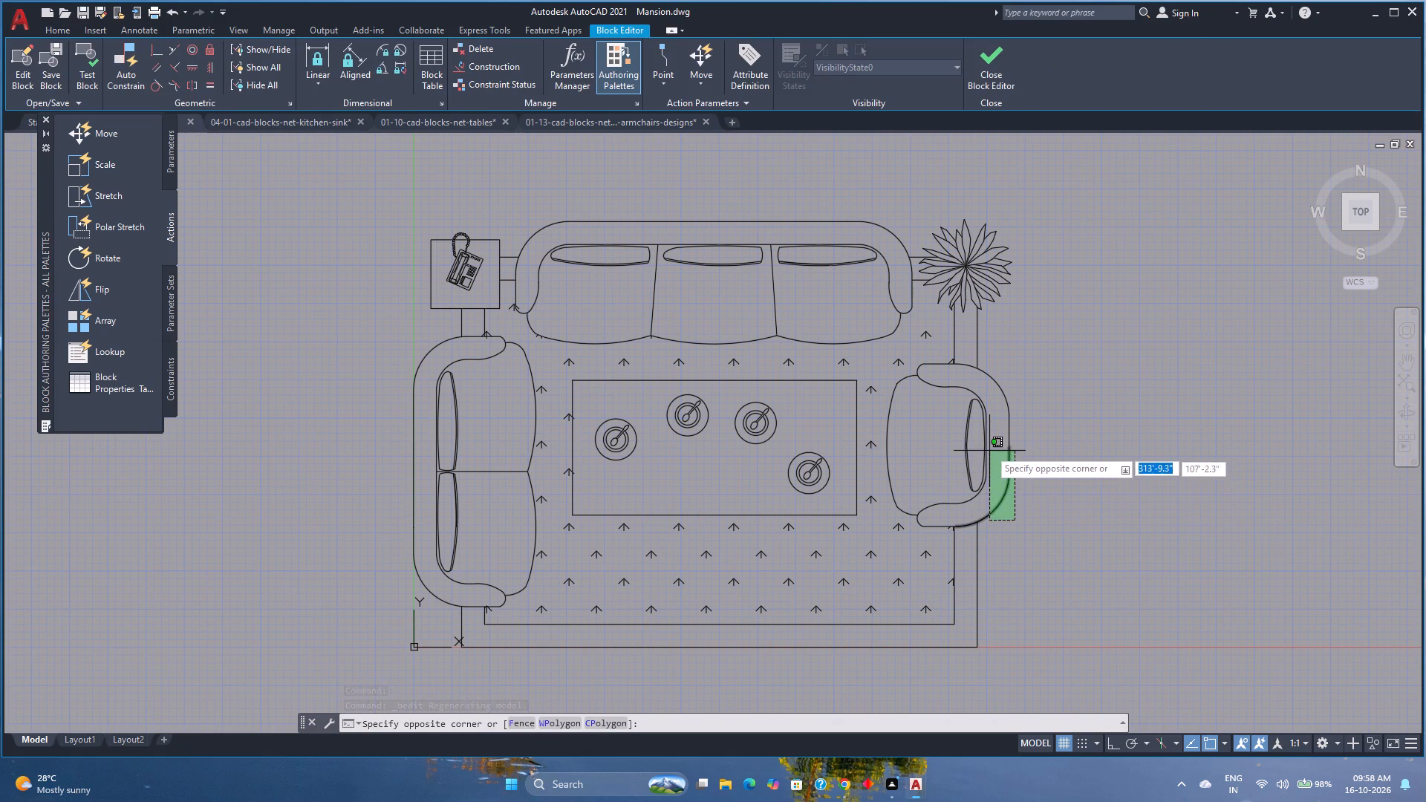
pyautogui.click(983, 353)
pyautogui.press('Delete')
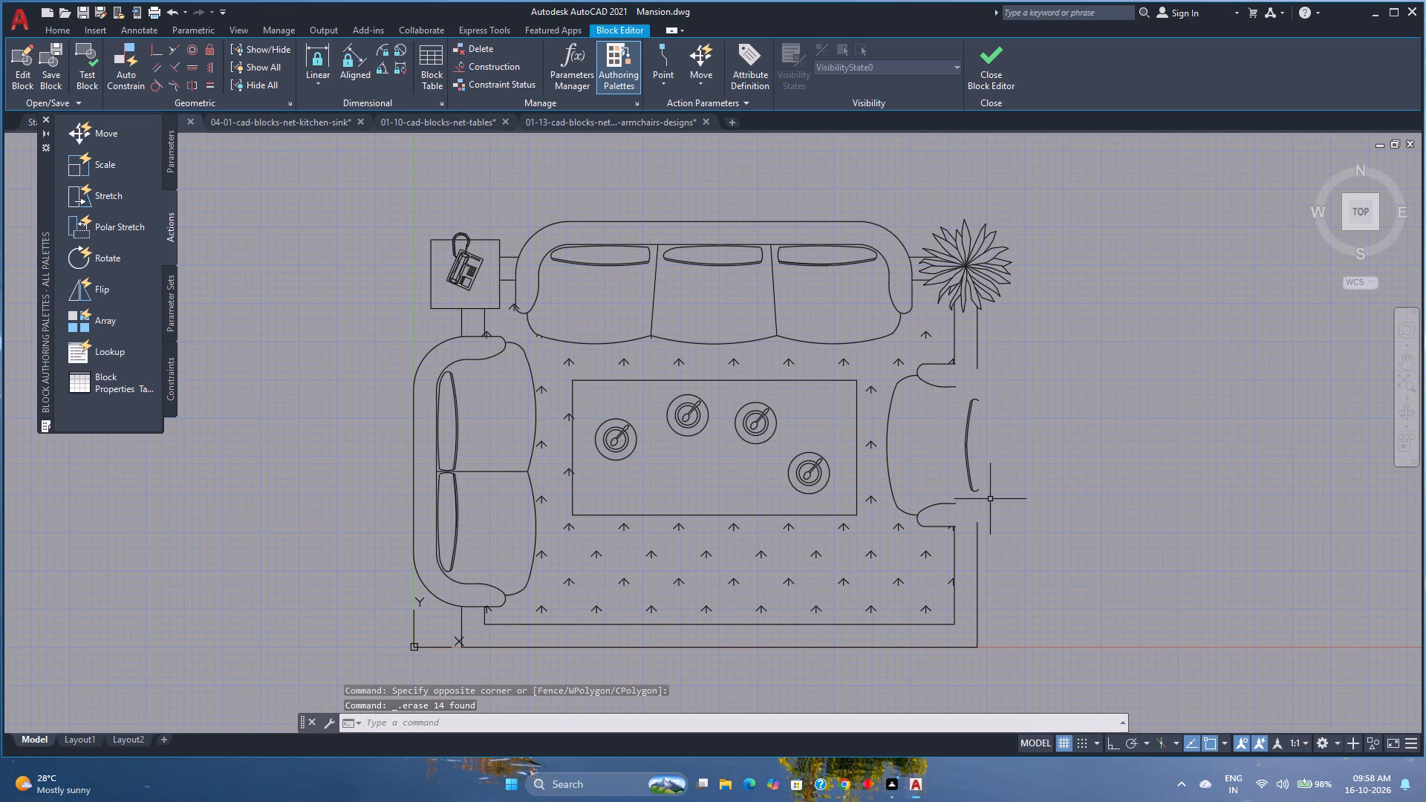
pyautogui.click(934, 531)
pyautogui.click(914, 494)
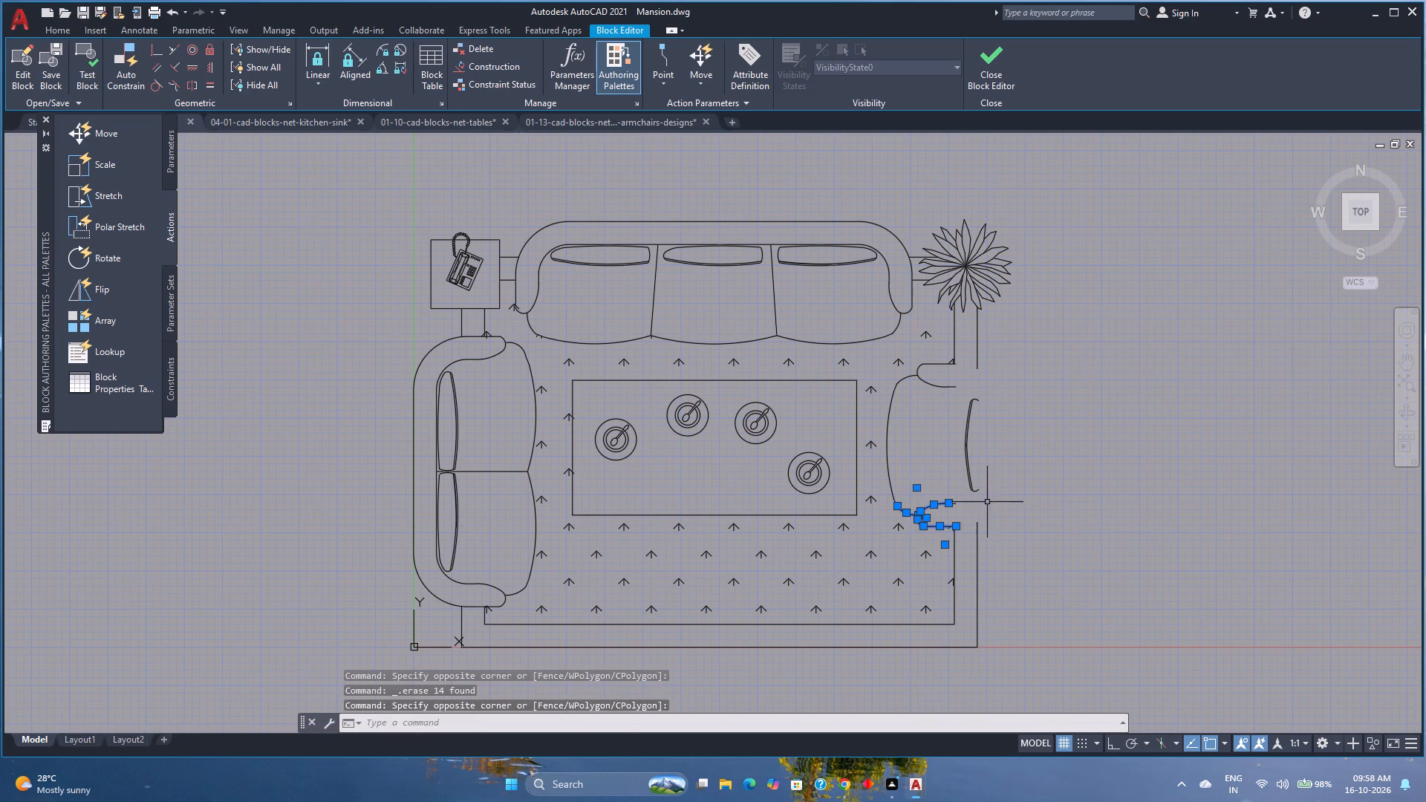
pyautogui.click(990, 502)
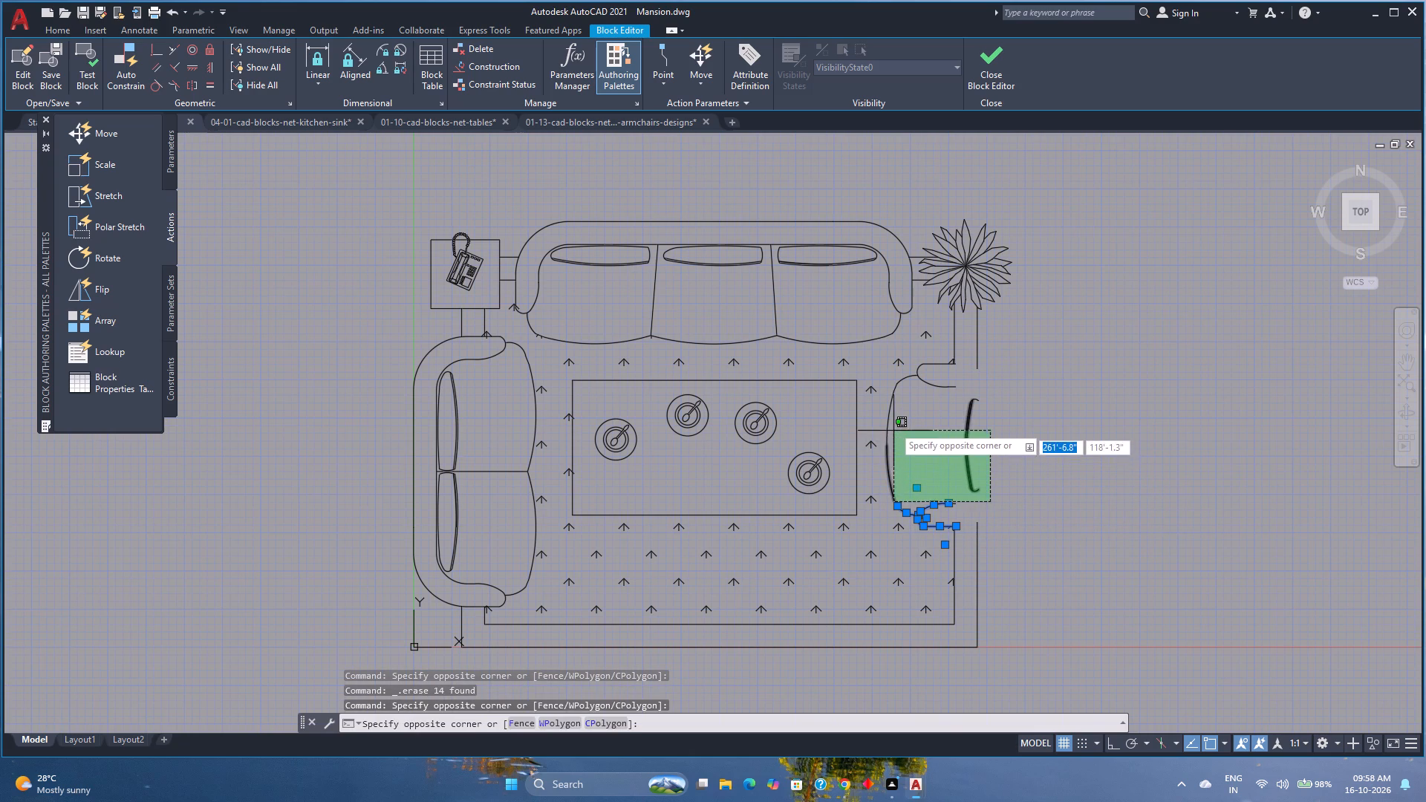
pyautogui.click(890, 381)
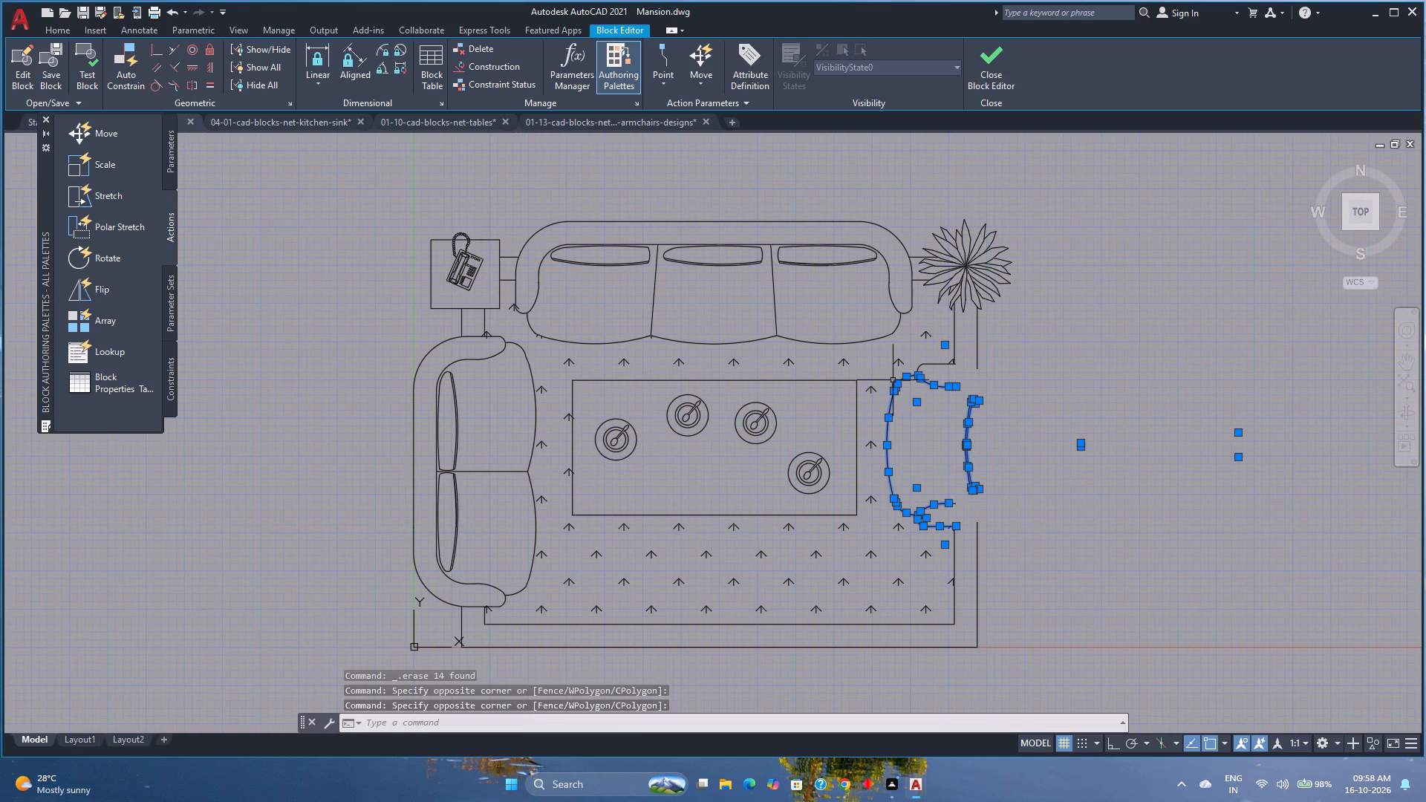
pyautogui.scroll(2, 926, 363)
pyautogui.click(926, 363)
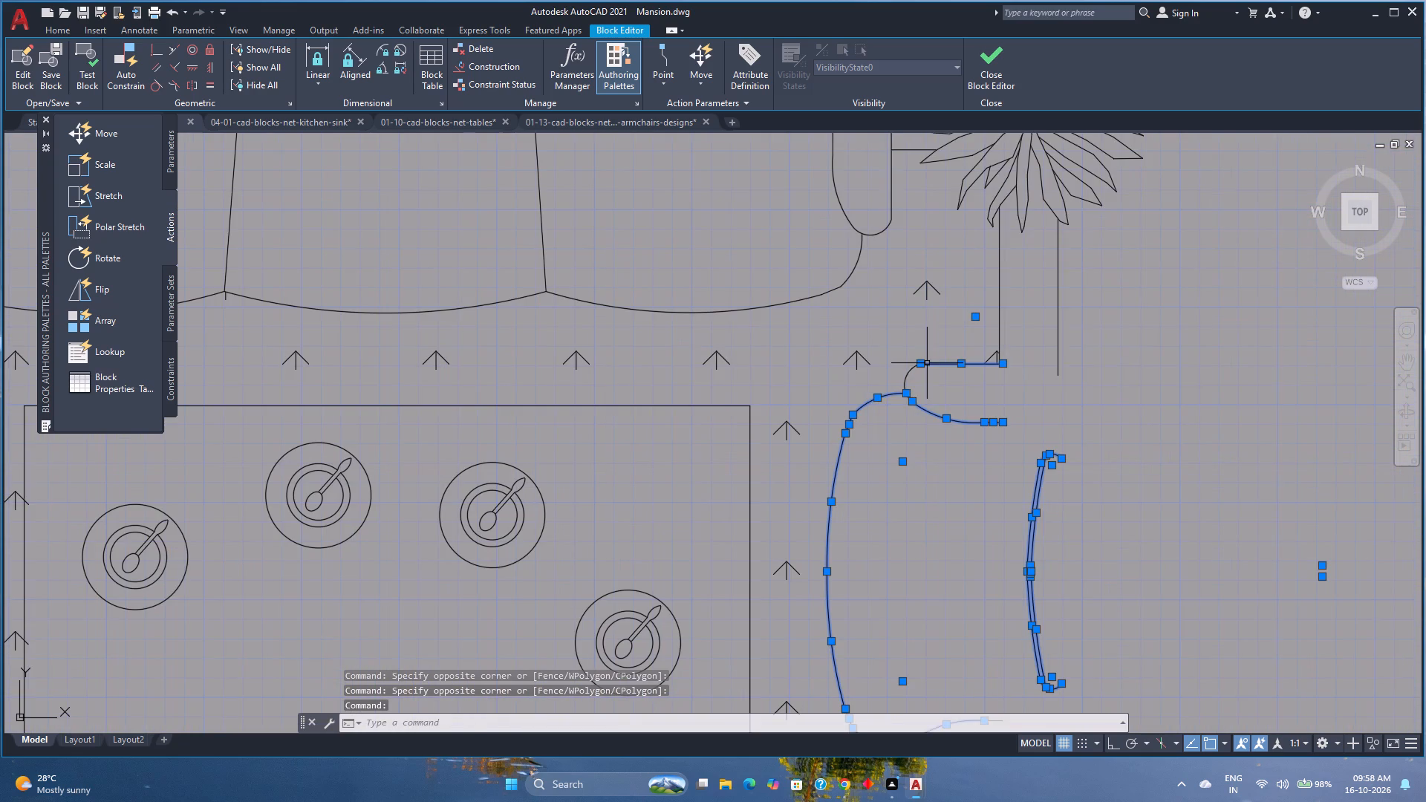
pyautogui.click(921, 374)
pyautogui.click(885, 377)
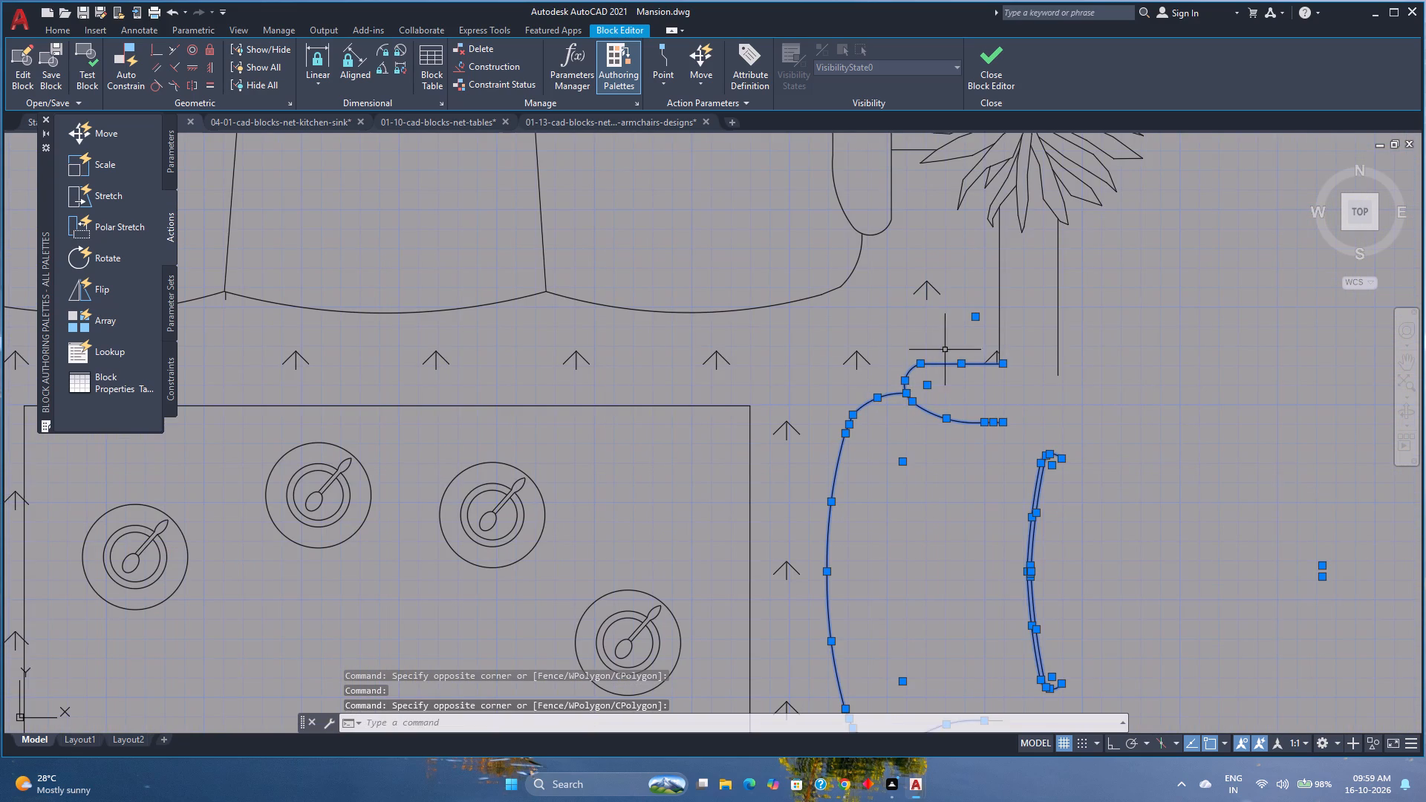
pyautogui.press('Delete')
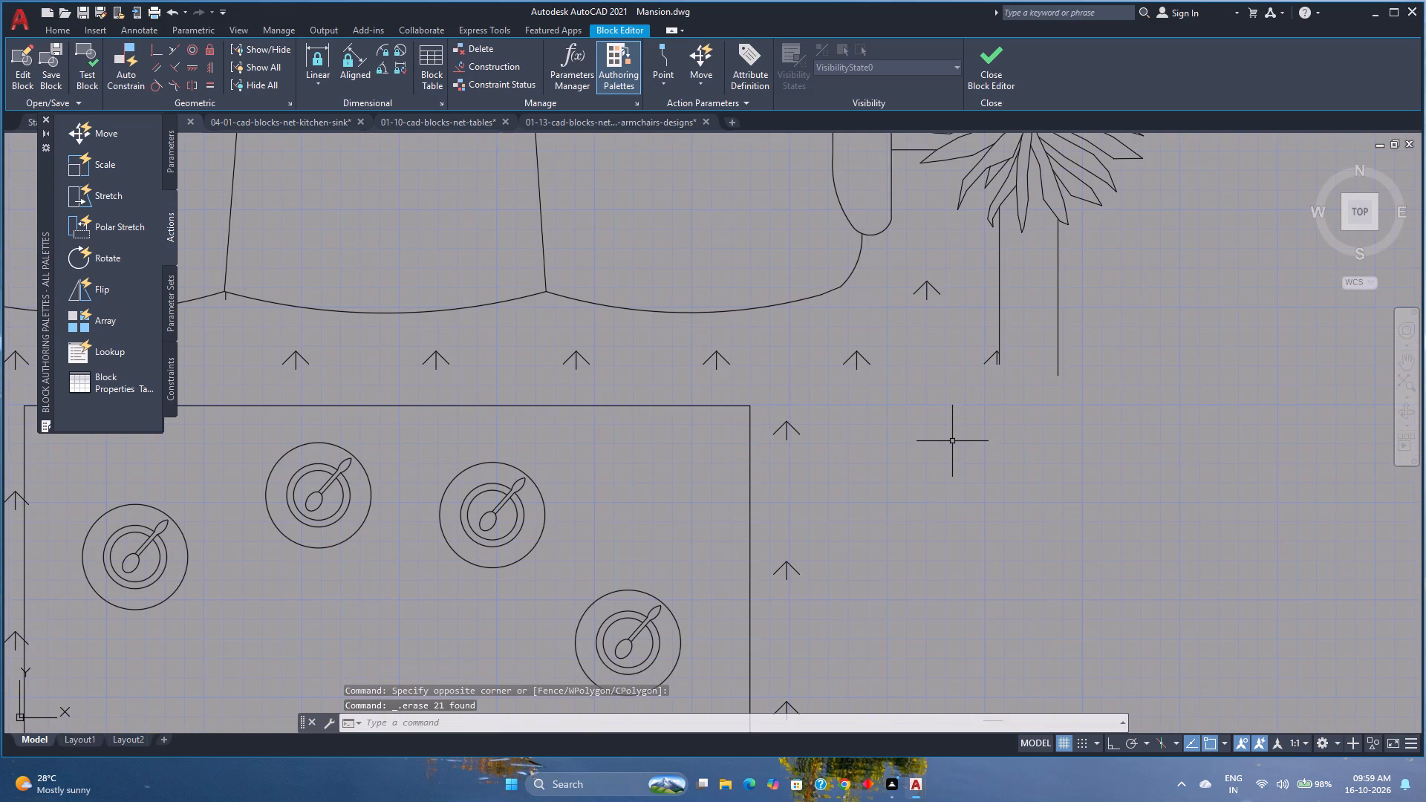
# Erase the small leftover fragment of the armchair near the gap in the rug's right edge.
pyautogui.scroll(-3, 952, 444)
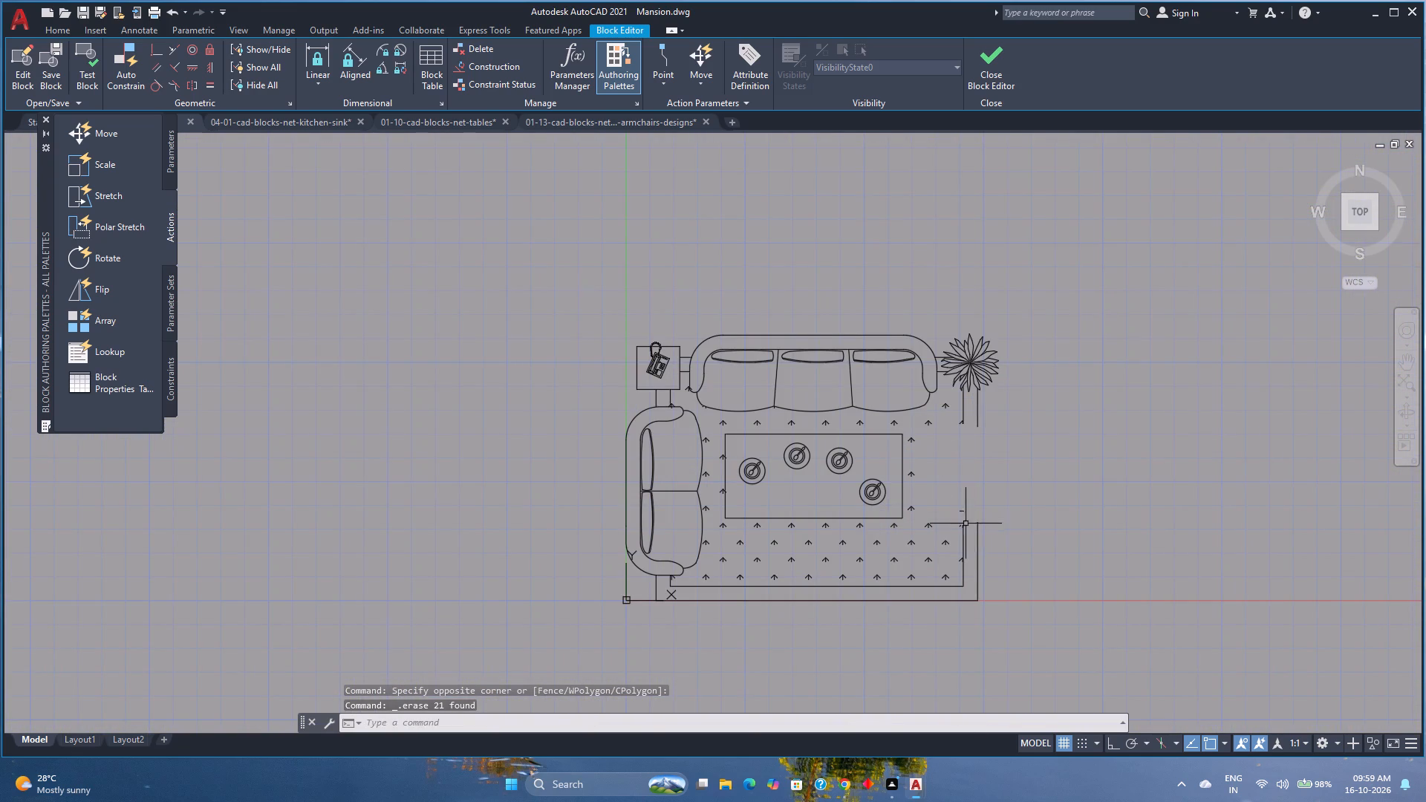
pyautogui.scroll(2, 966, 524)
pyautogui.click(967, 516)
pyautogui.click(944, 463)
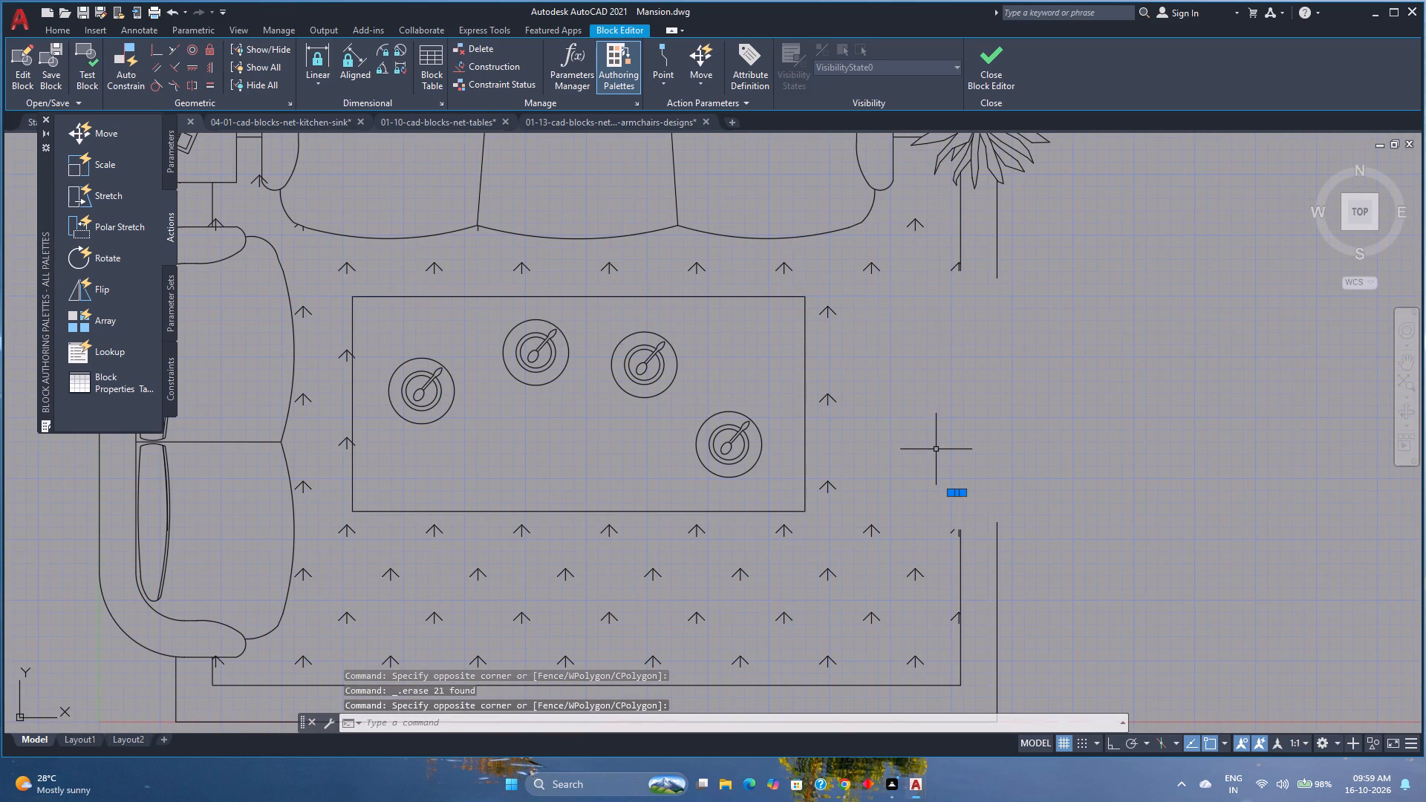
pyautogui.press('Delete')
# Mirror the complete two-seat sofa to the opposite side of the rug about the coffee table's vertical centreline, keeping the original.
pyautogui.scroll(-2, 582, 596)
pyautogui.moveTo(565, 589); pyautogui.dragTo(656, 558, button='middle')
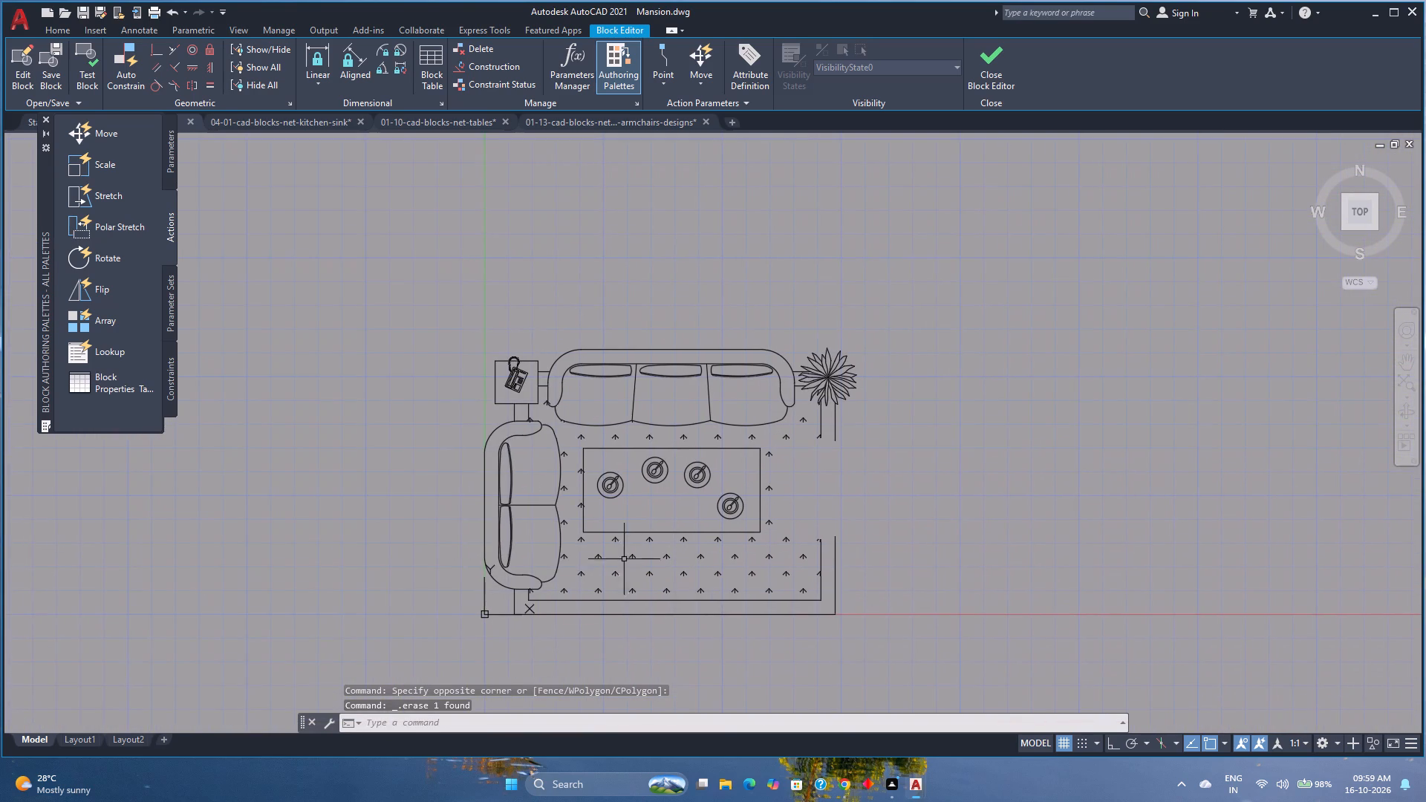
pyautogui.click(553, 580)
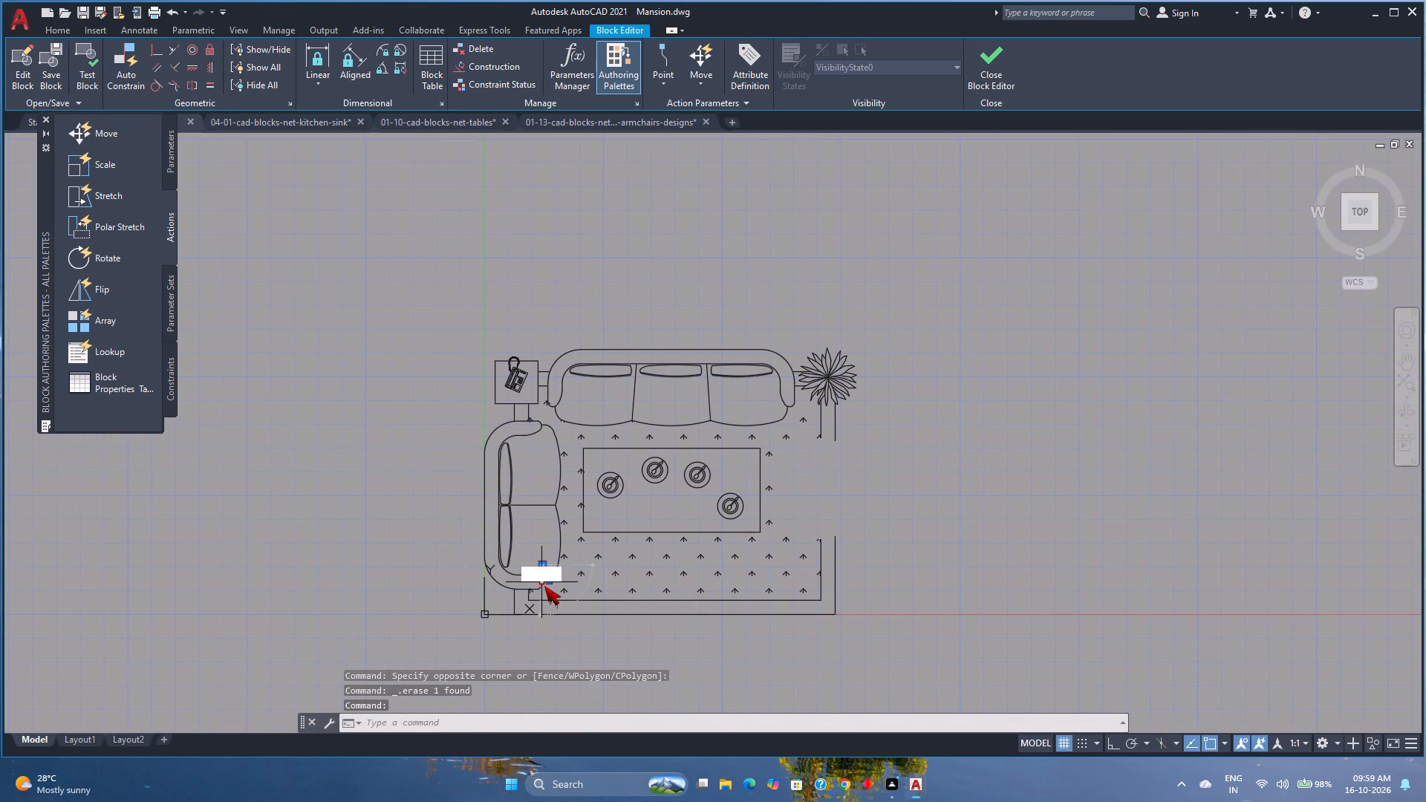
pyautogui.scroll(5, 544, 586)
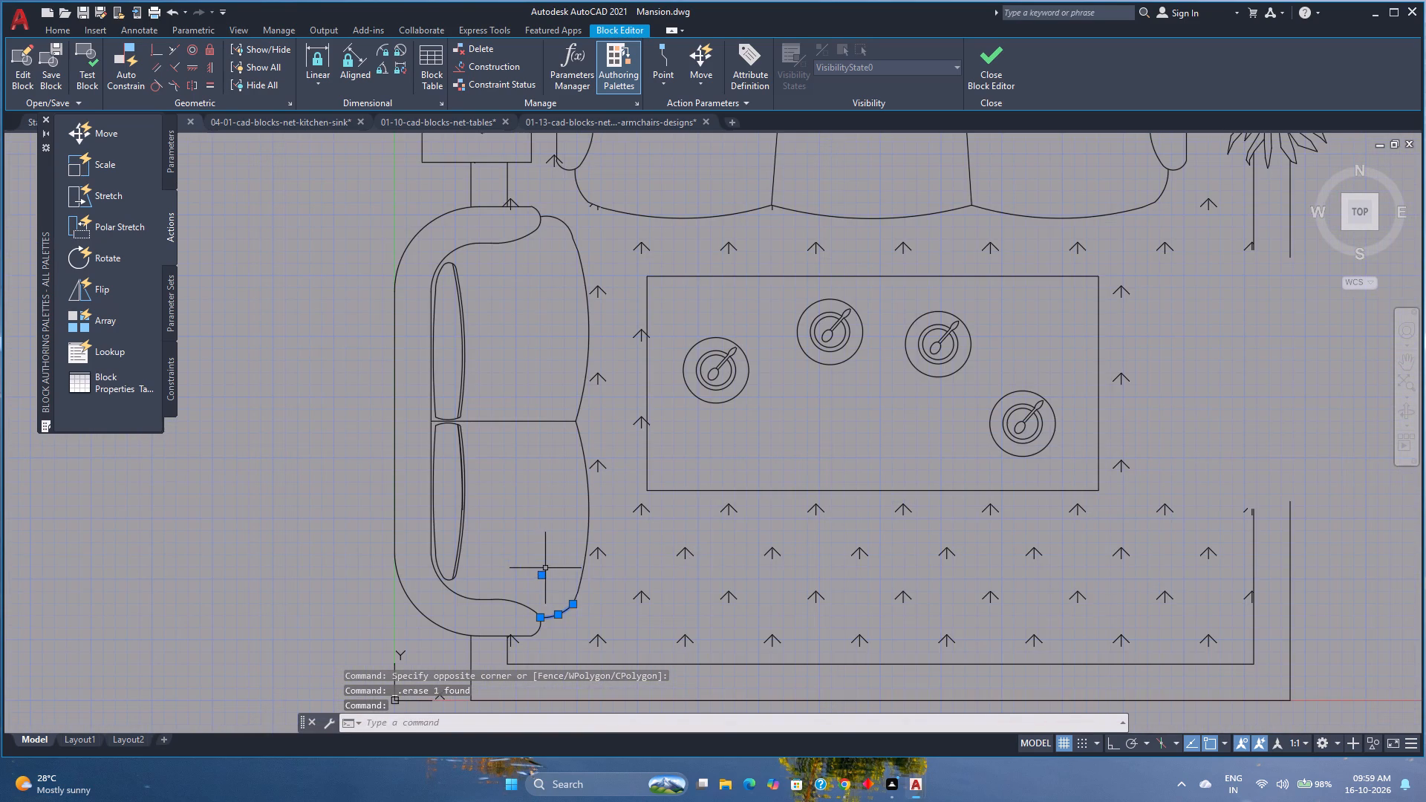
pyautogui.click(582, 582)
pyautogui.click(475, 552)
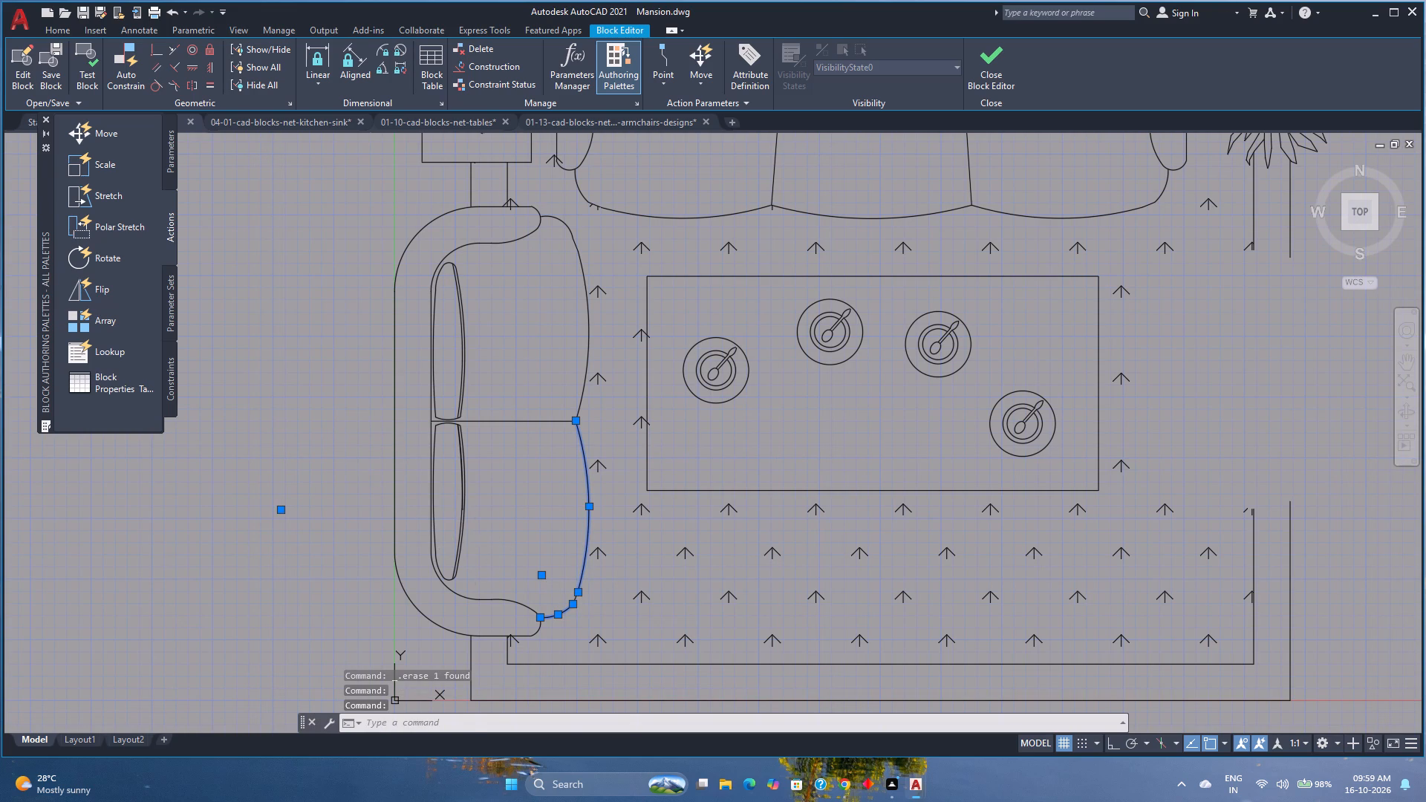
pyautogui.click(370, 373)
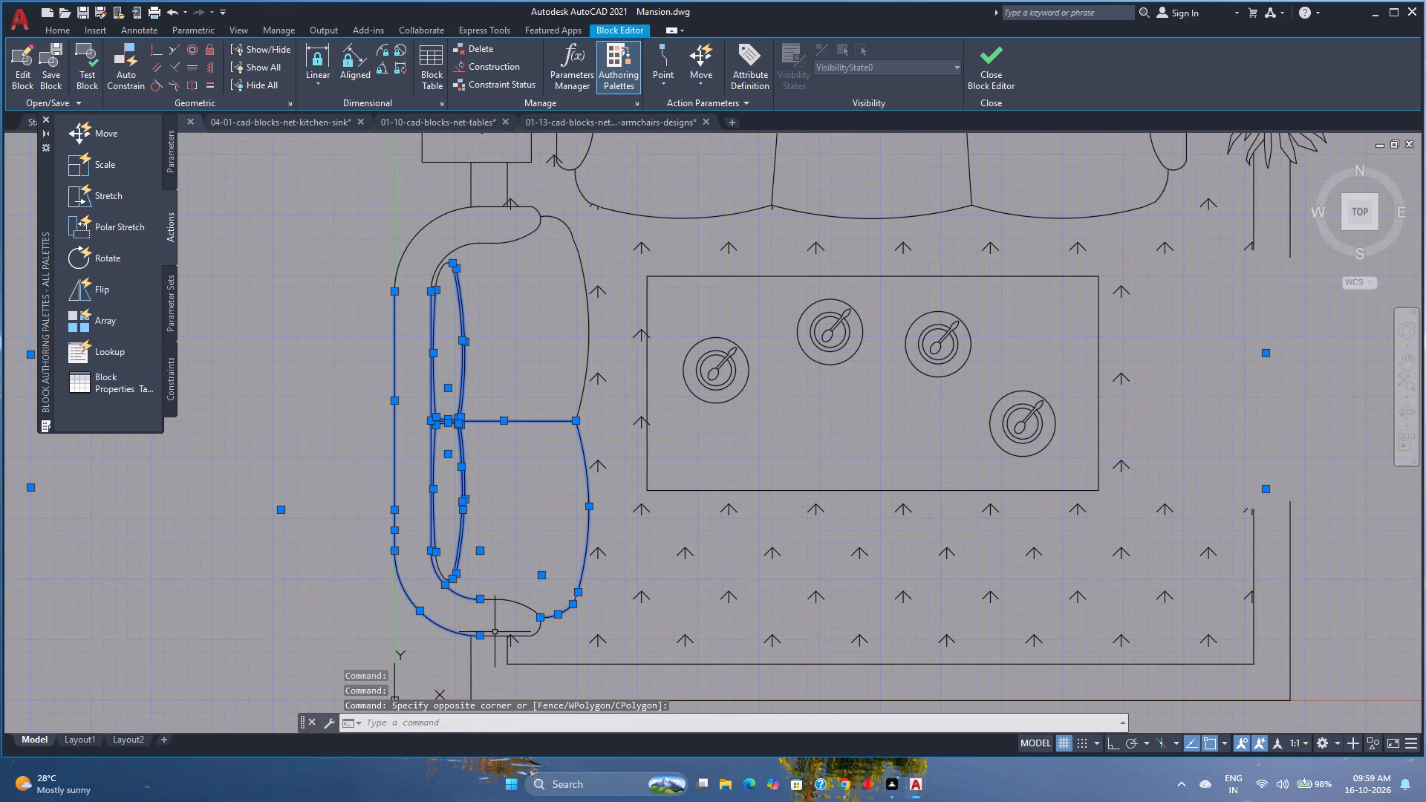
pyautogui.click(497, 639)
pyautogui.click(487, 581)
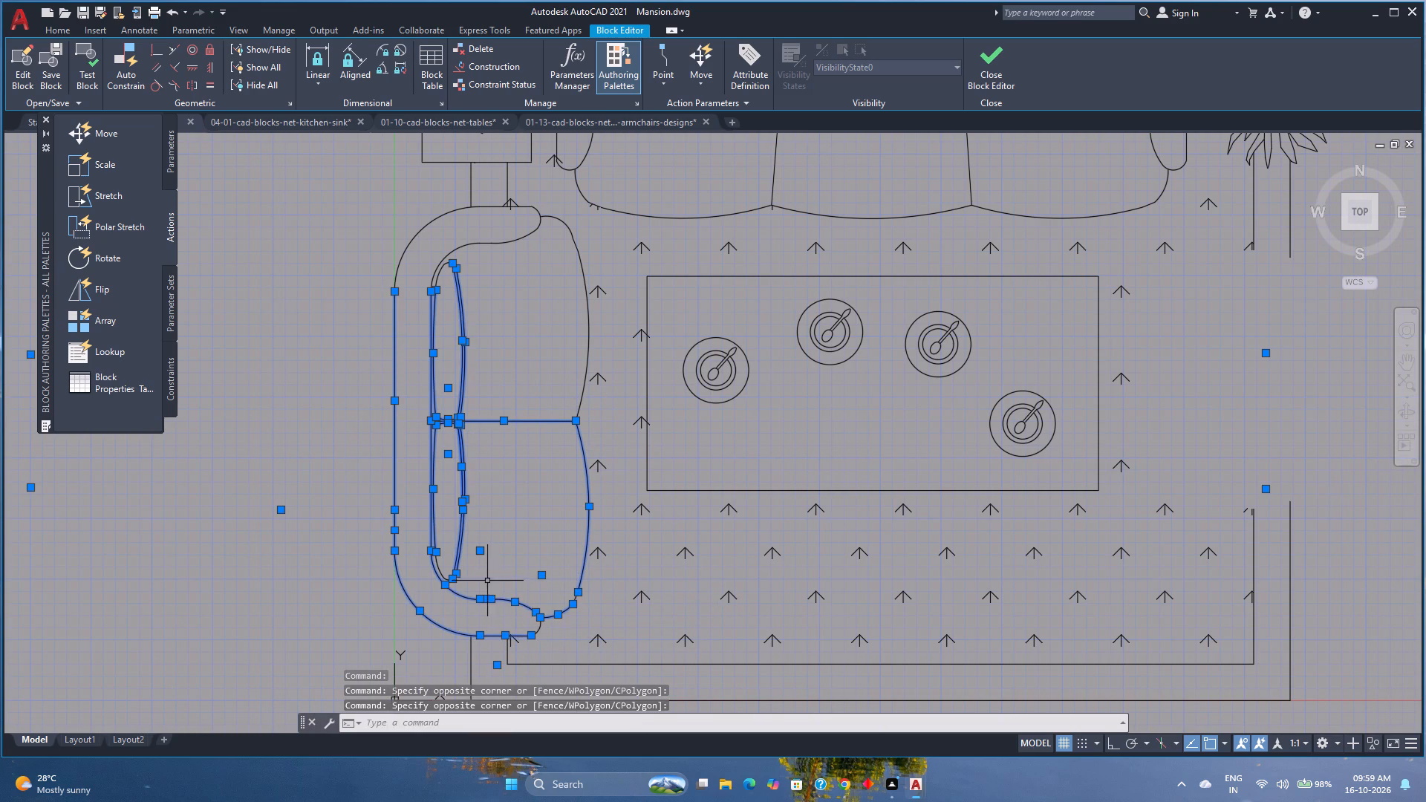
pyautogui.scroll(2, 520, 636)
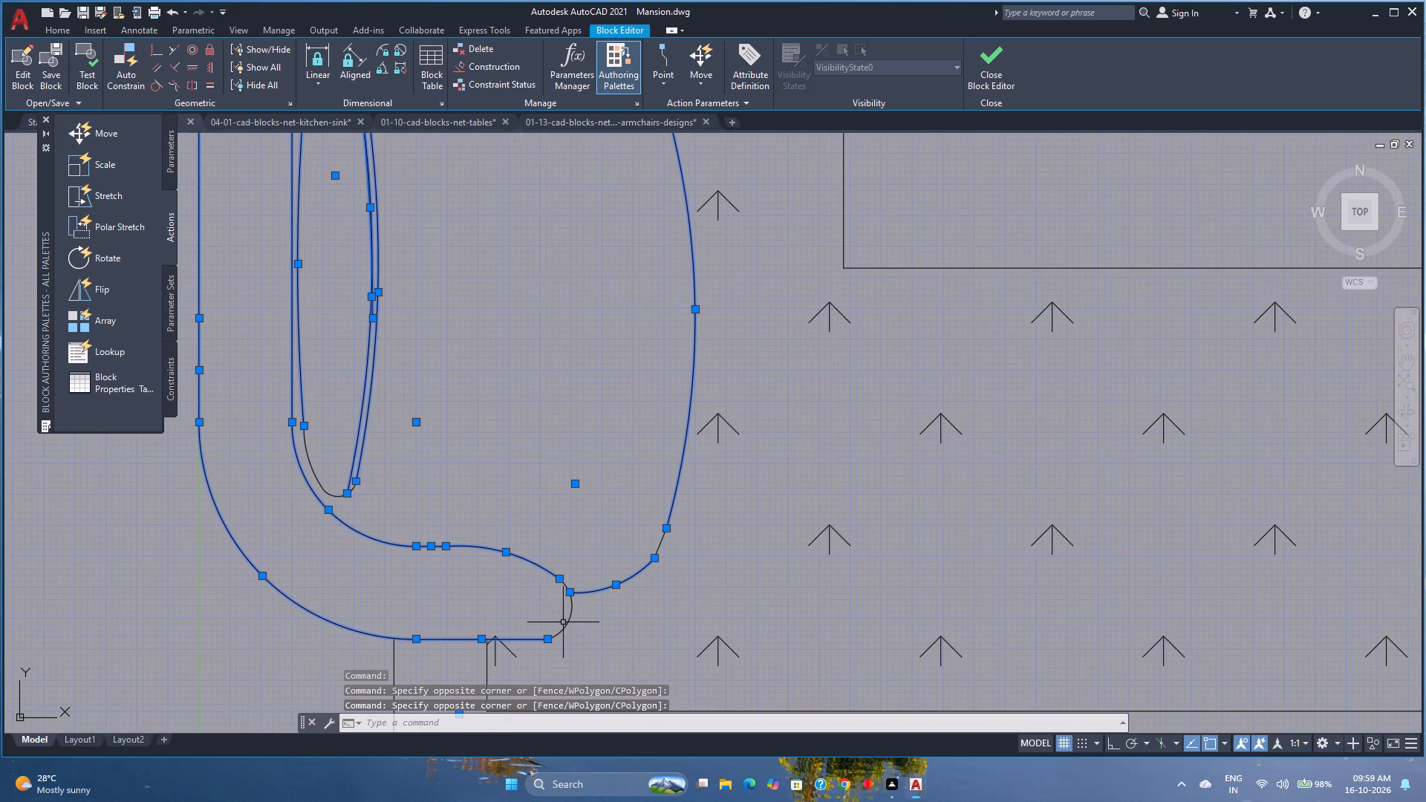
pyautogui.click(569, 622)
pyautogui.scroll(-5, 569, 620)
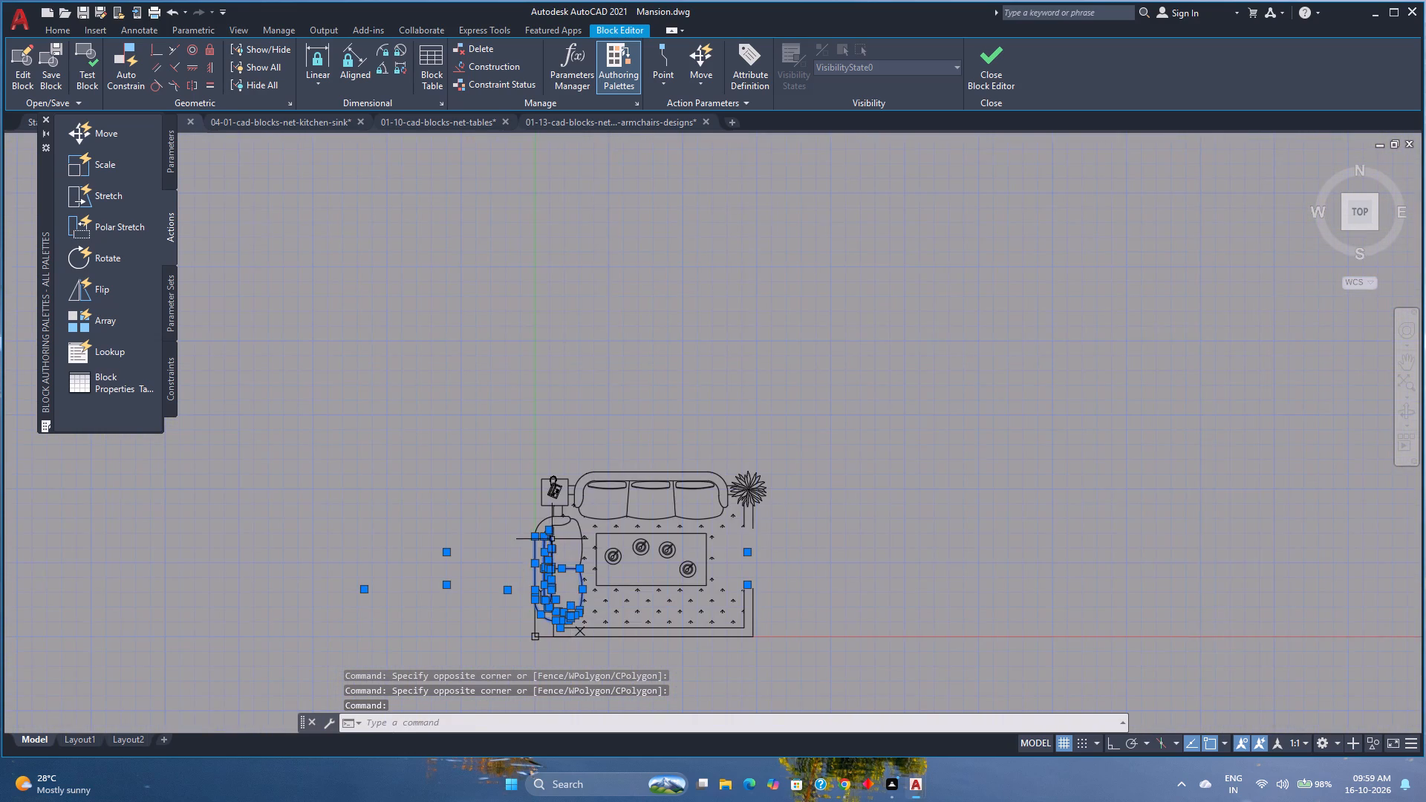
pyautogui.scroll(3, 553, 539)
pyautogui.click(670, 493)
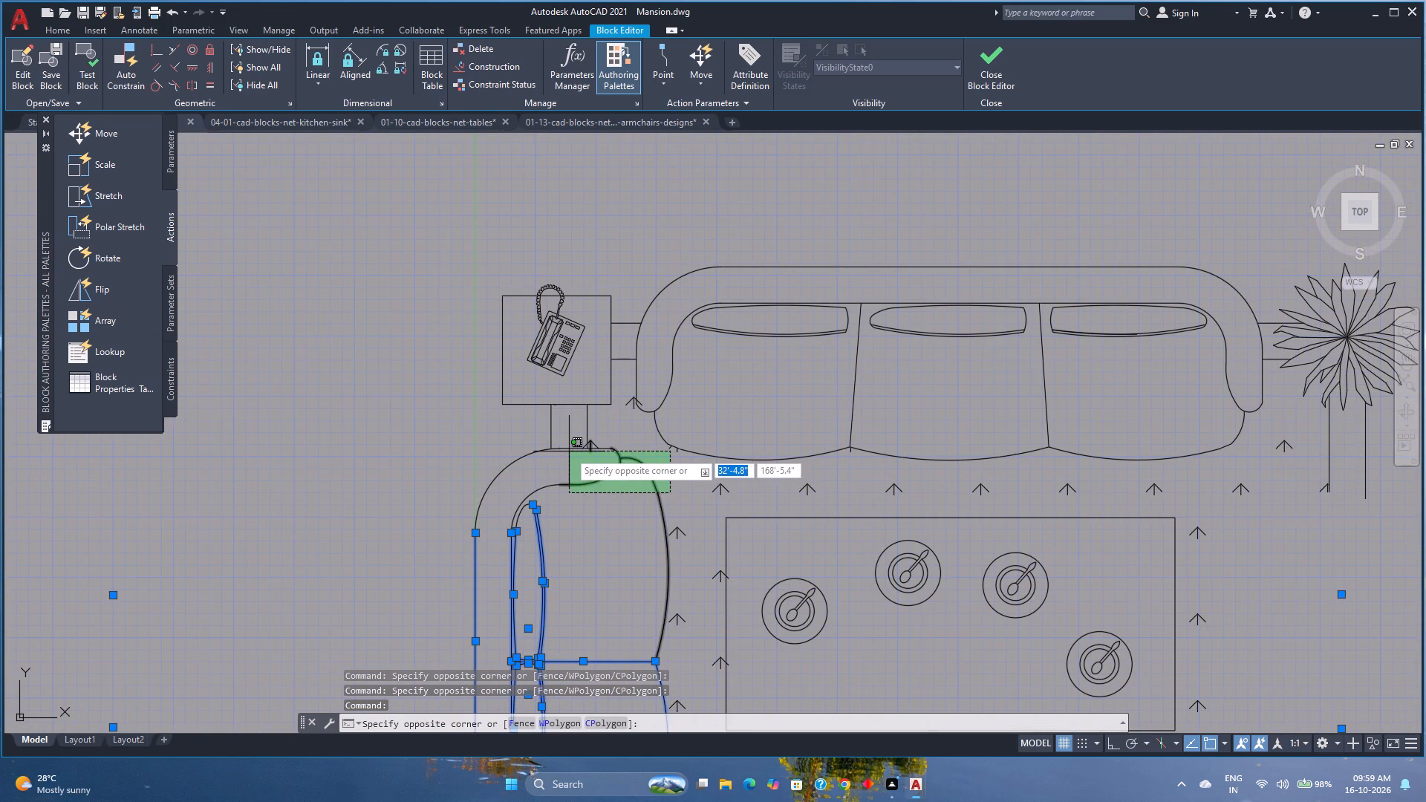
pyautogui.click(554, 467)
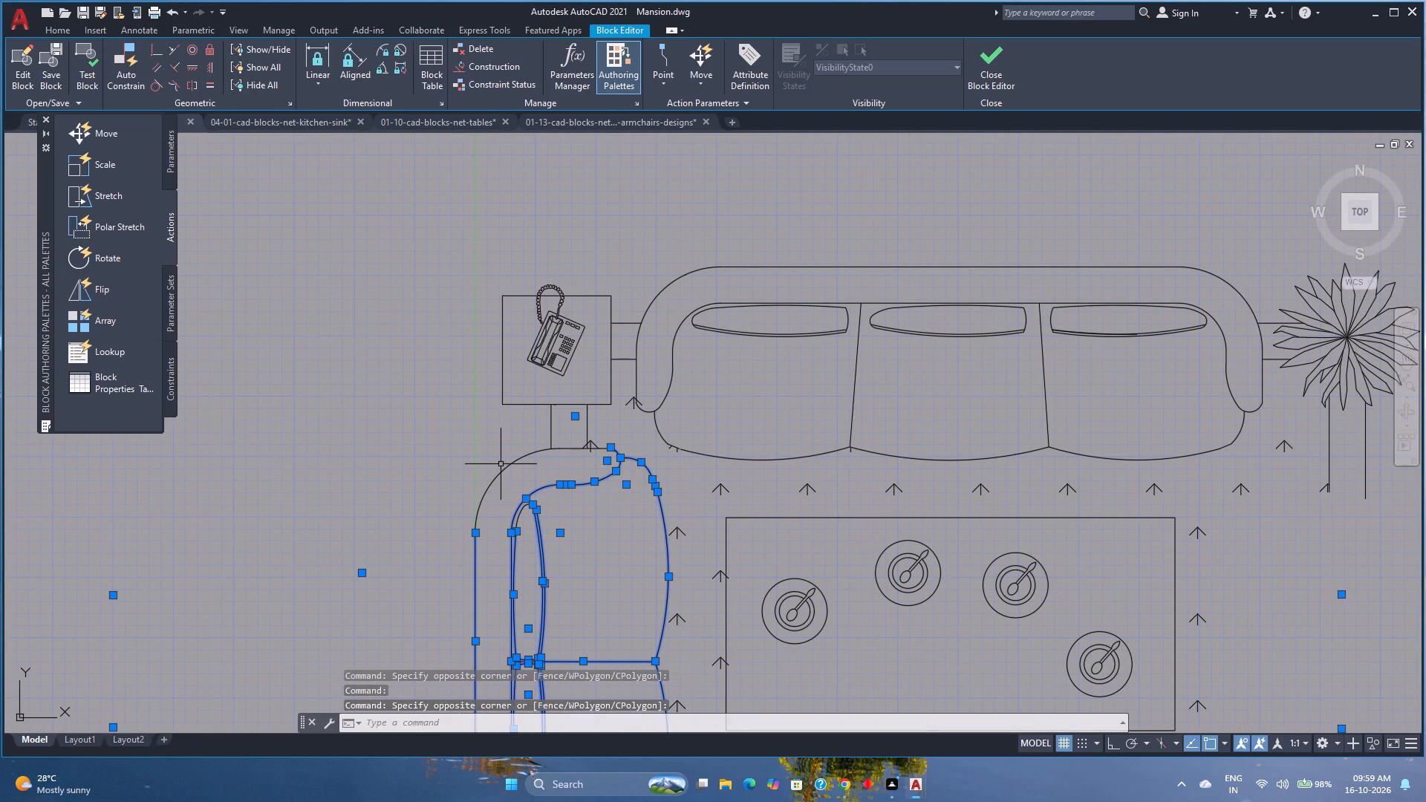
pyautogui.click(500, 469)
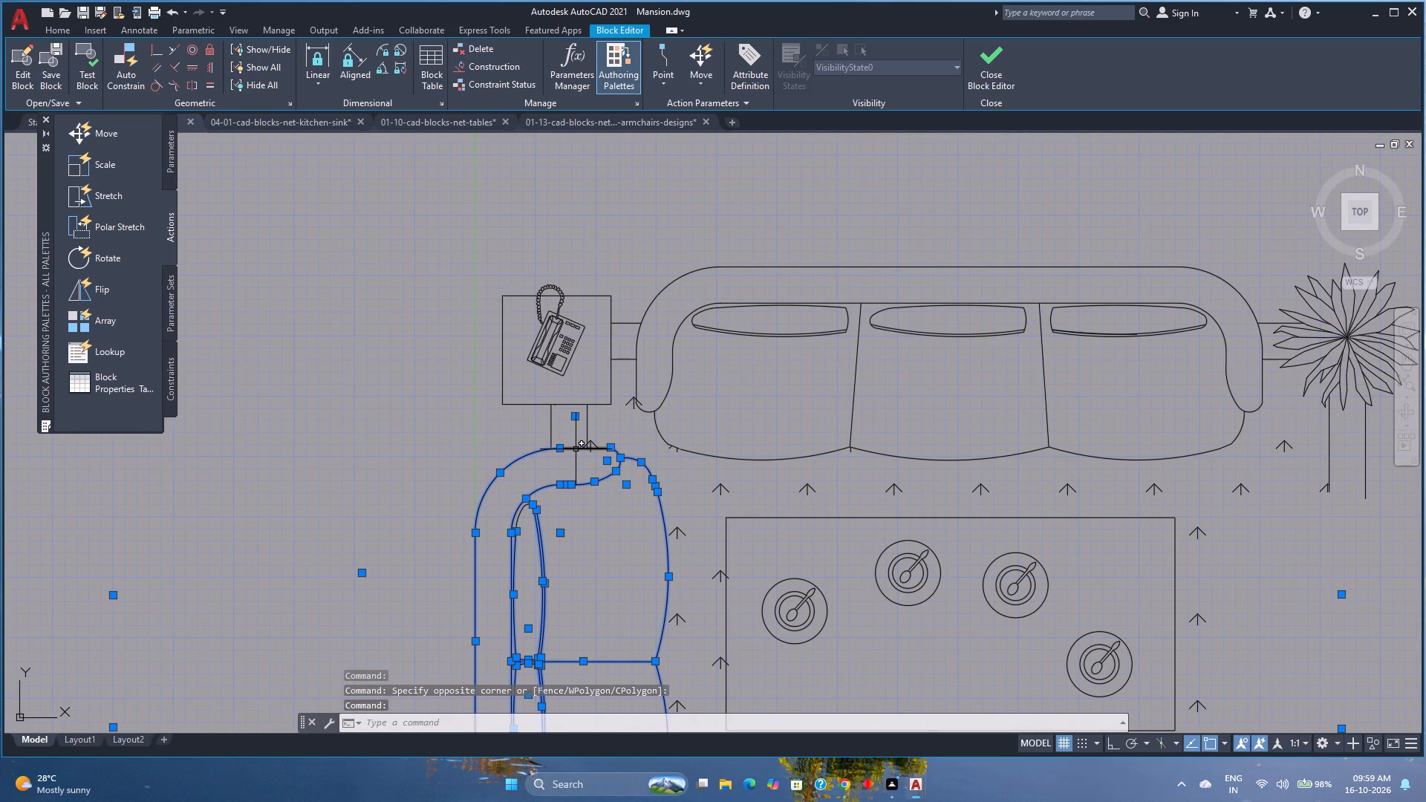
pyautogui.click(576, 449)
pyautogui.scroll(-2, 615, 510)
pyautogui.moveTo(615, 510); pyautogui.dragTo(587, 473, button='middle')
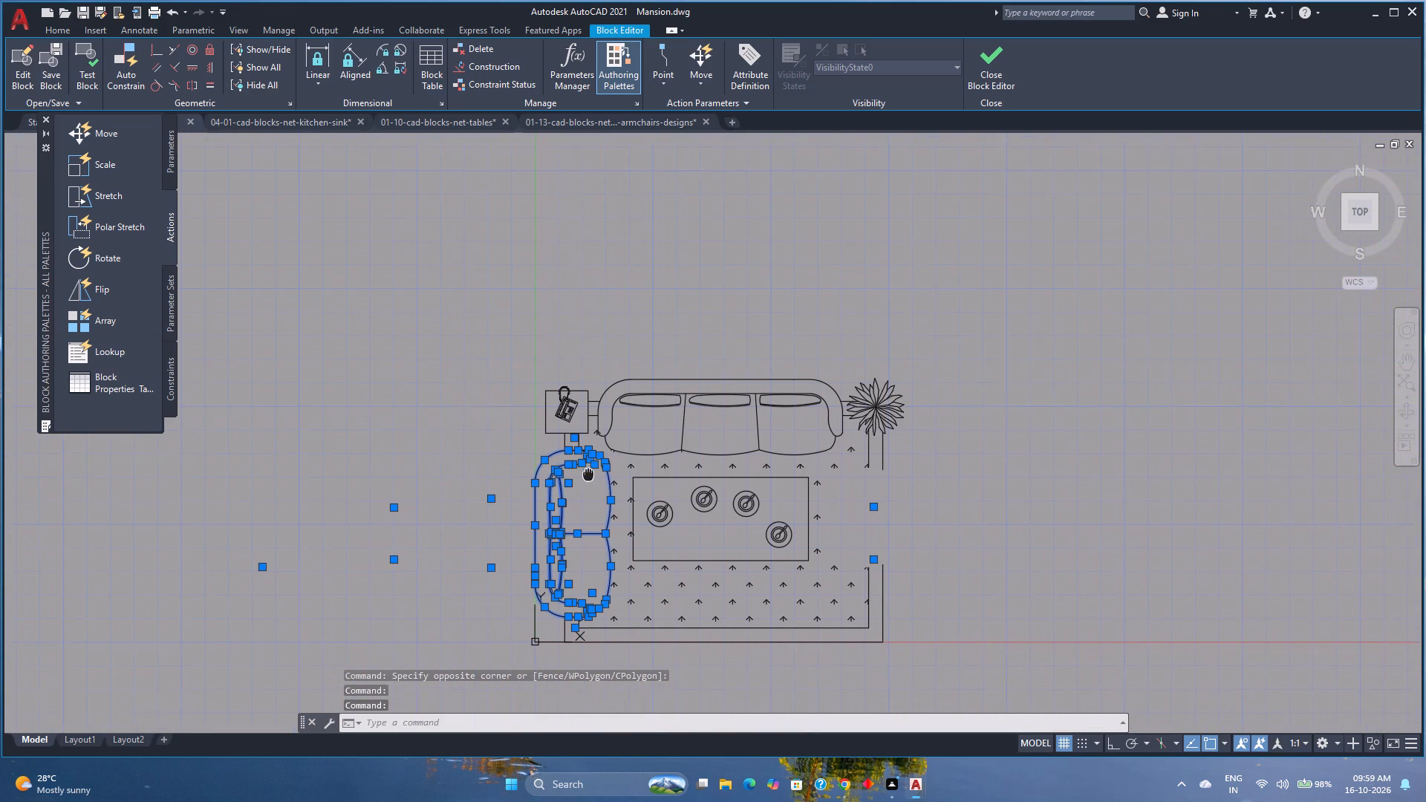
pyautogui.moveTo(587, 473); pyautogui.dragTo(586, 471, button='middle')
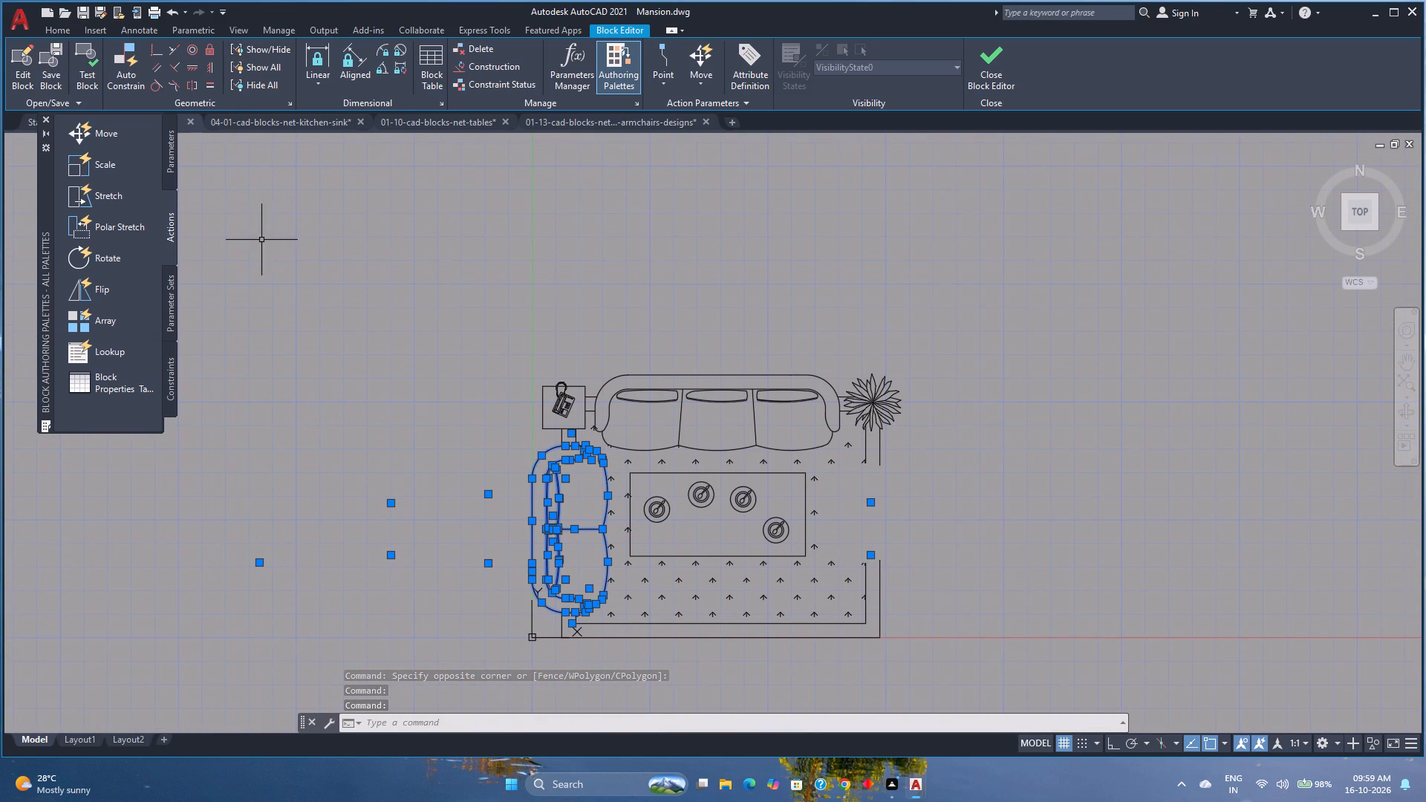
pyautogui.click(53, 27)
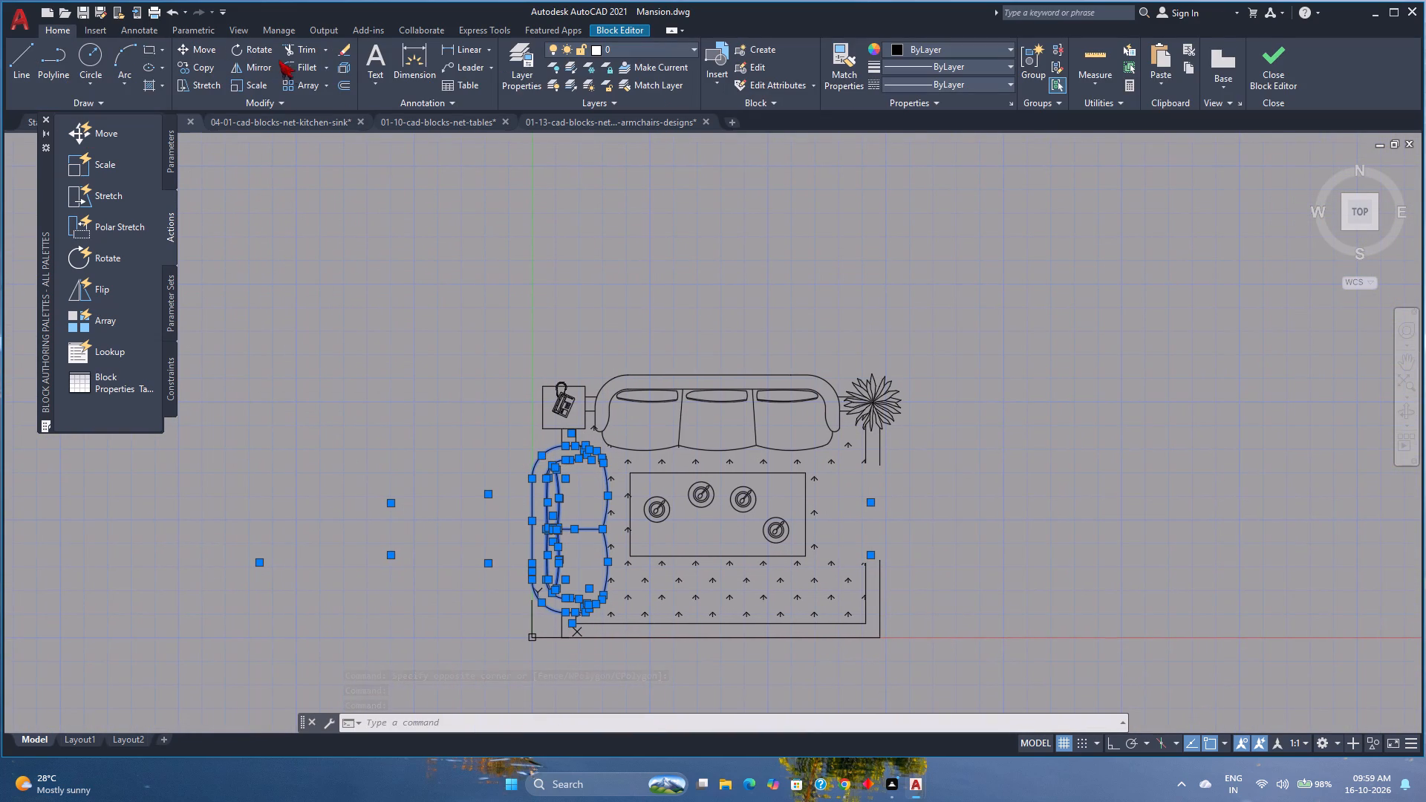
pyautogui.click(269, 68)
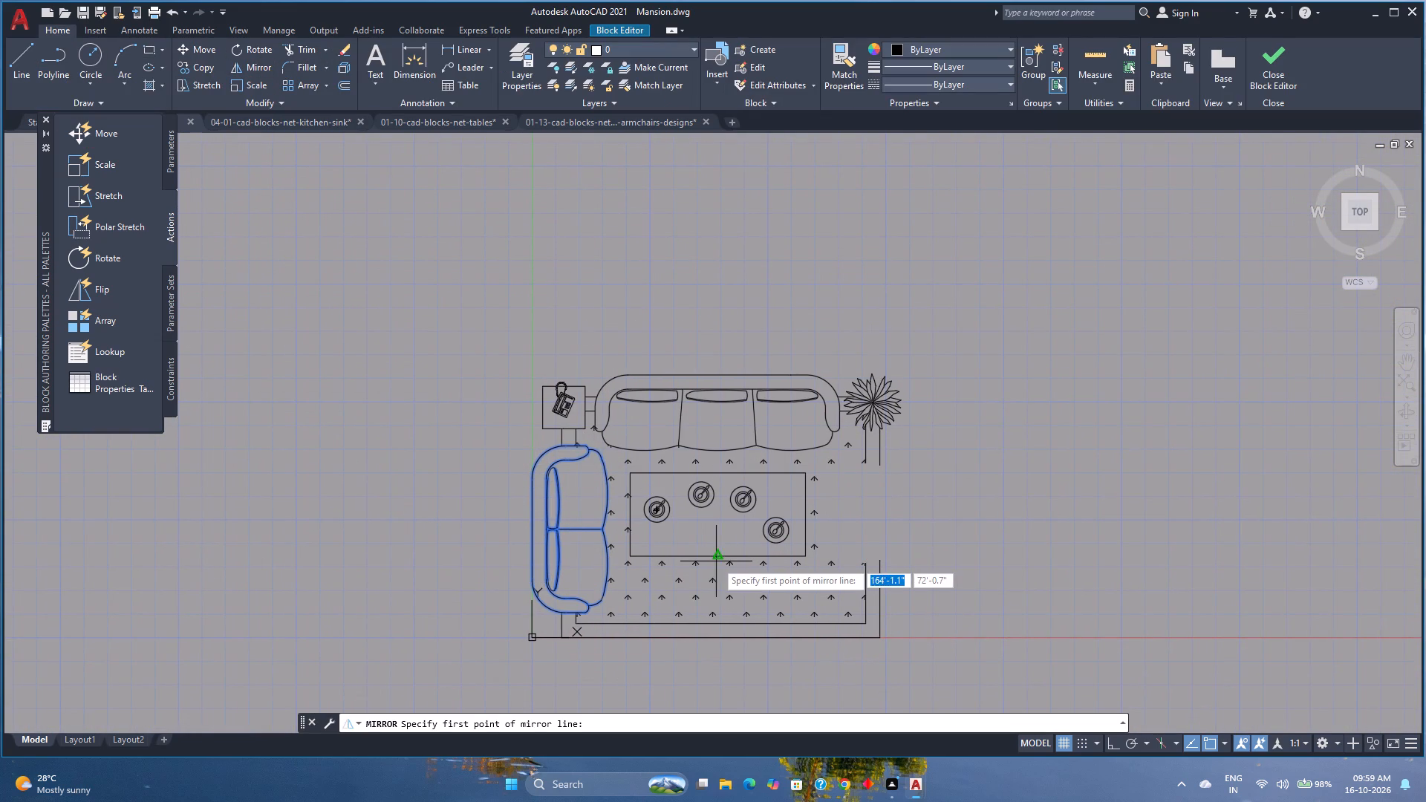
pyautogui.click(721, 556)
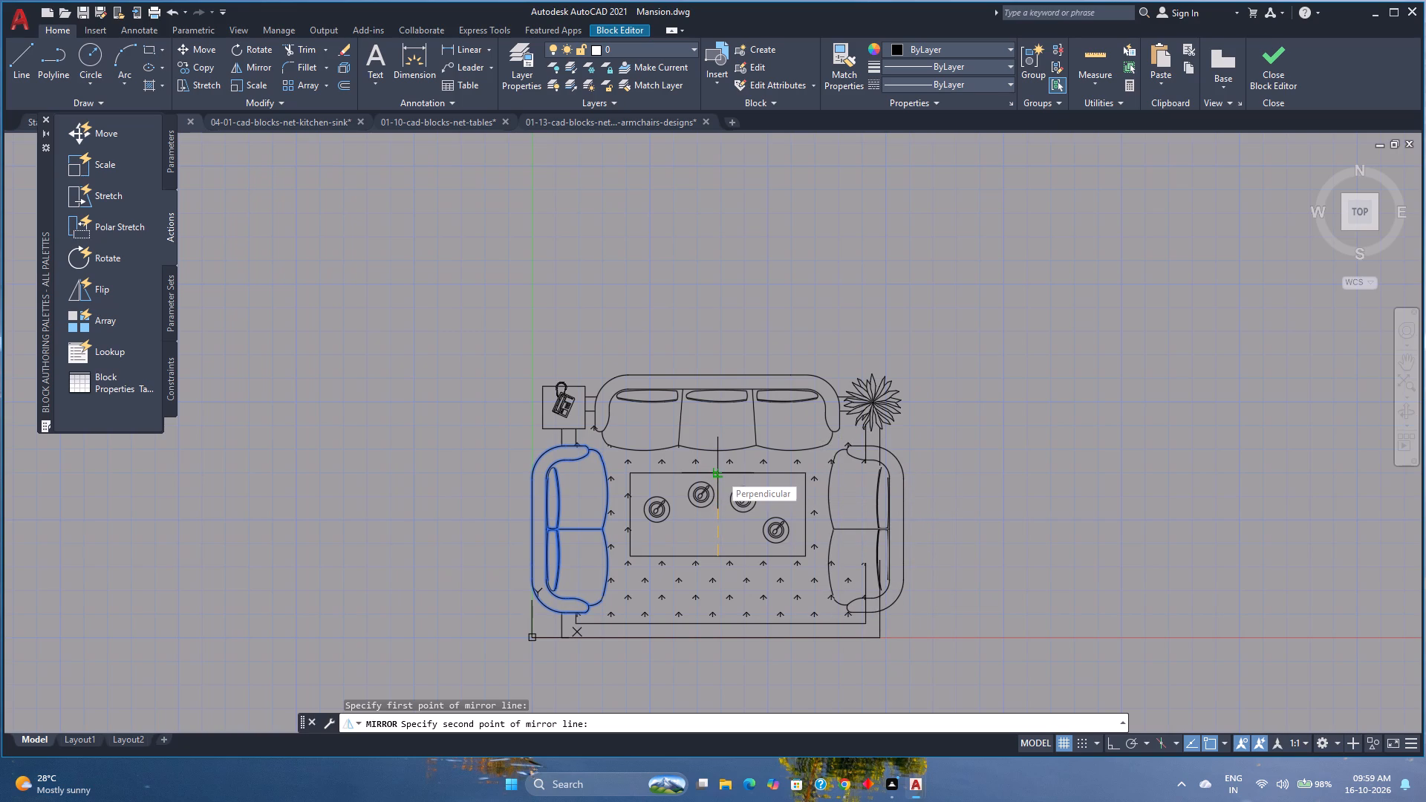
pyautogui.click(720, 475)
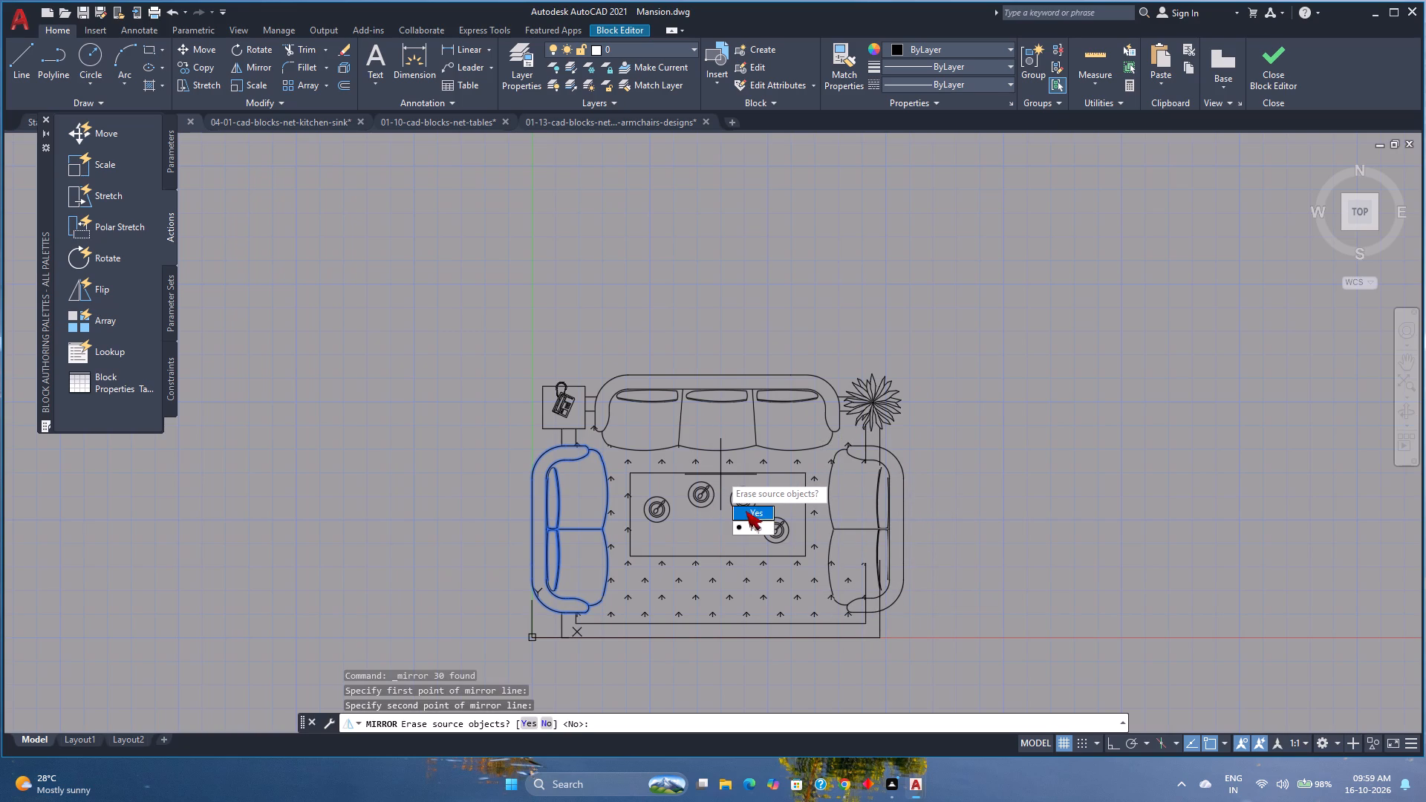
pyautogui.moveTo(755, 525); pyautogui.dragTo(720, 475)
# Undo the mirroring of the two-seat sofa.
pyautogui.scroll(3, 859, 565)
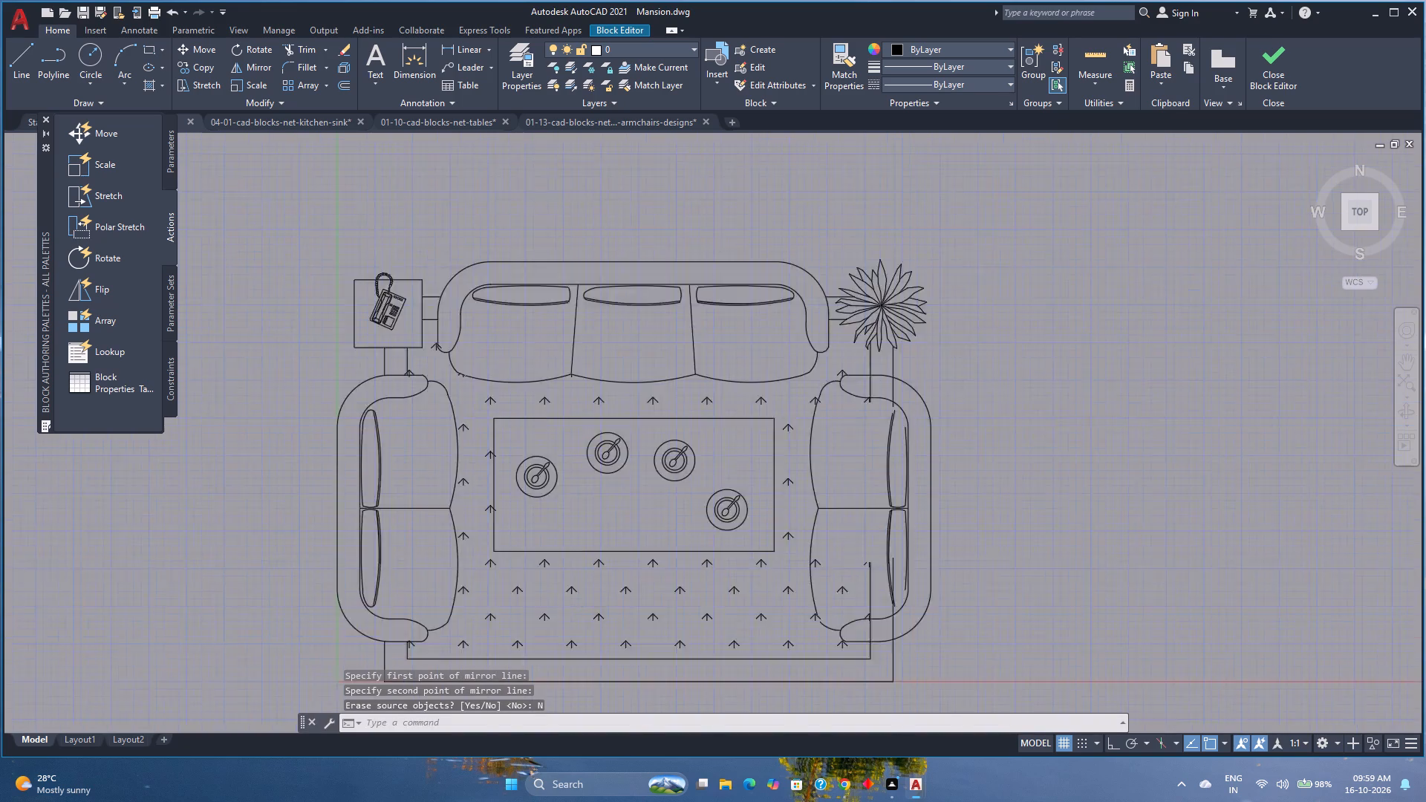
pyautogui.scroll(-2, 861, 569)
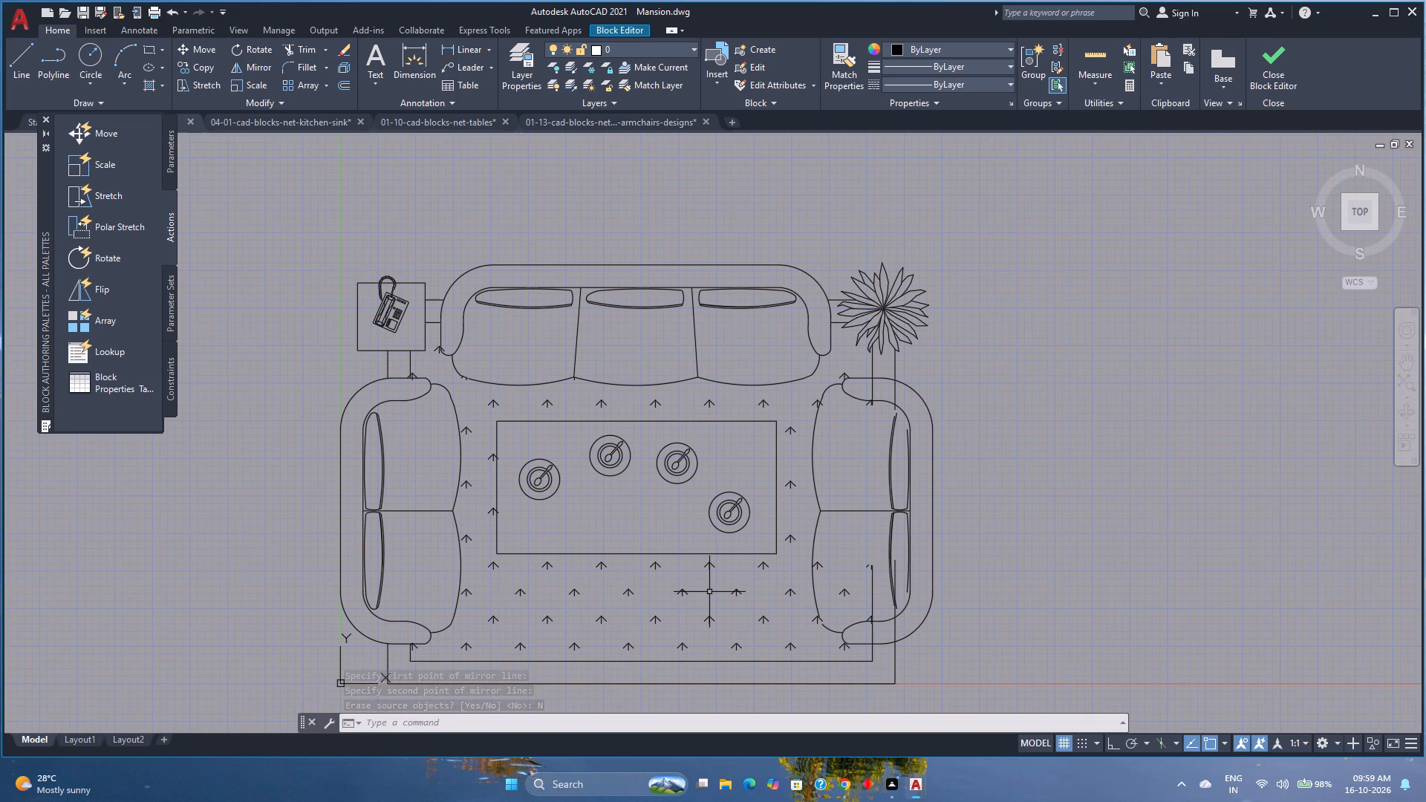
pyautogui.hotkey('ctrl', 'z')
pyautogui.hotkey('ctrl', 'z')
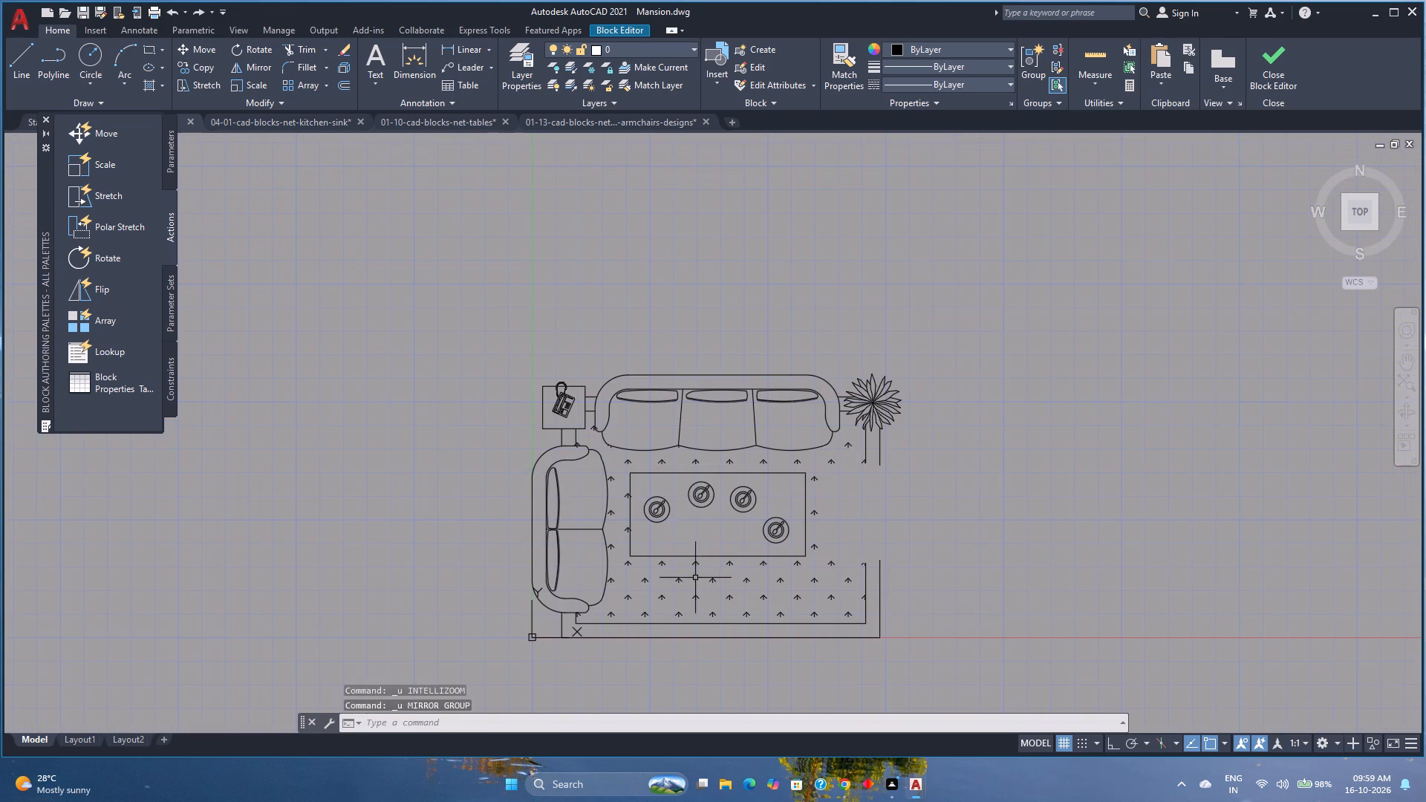
# Mirror the complete two-seat sofa to the opposite side of the rug about the coffee table's vertical centreline, keeping the original.
pyautogui.click(602, 606)
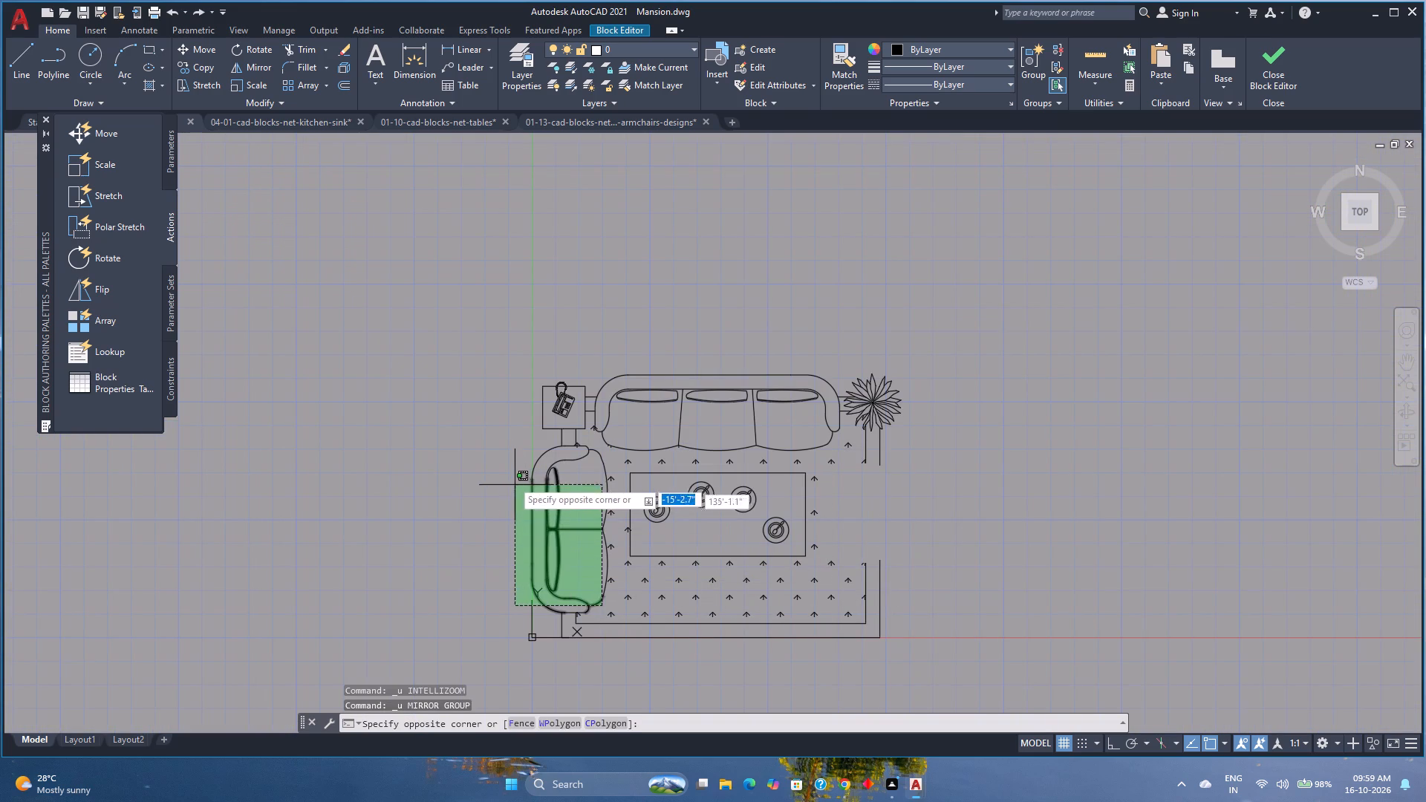
pyautogui.click(486, 450)
pyautogui.scroll(3, 571, 604)
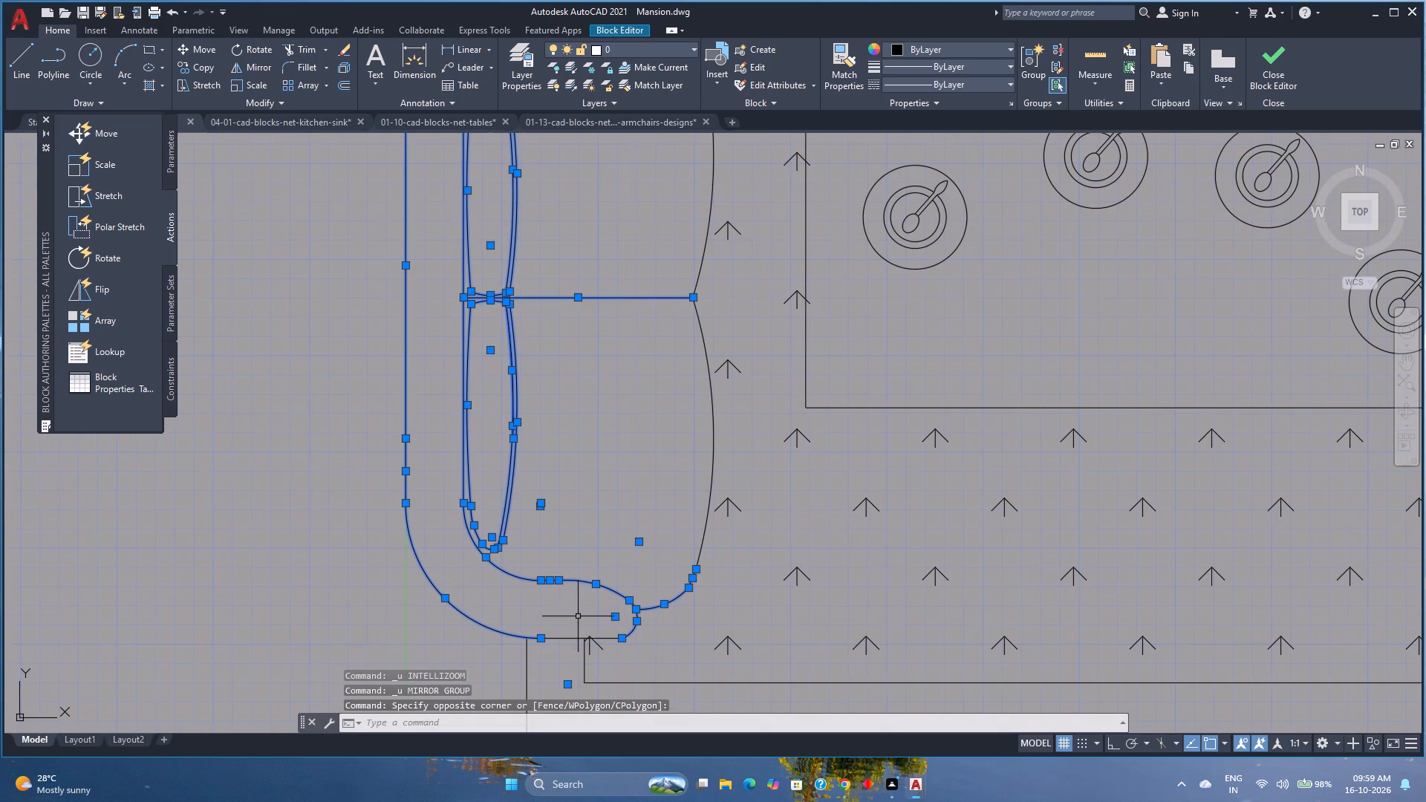
pyautogui.click(577, 636)
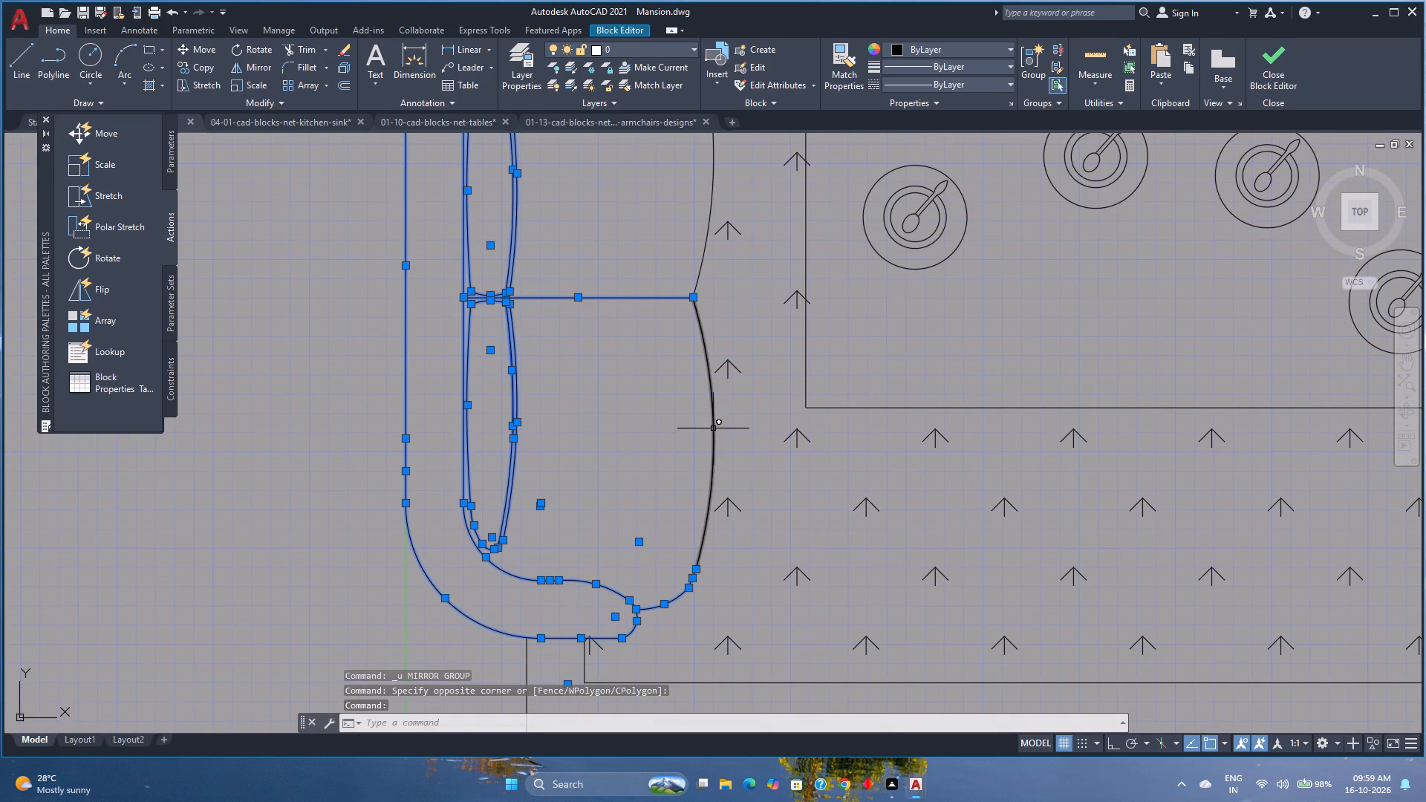
pyautogui.click(714, 427)
pyautogui.scroll(-2, 657, 423)
pyautogui.moveTo(657, 423); pyautogui.dragTo(637, 528, button='middle')
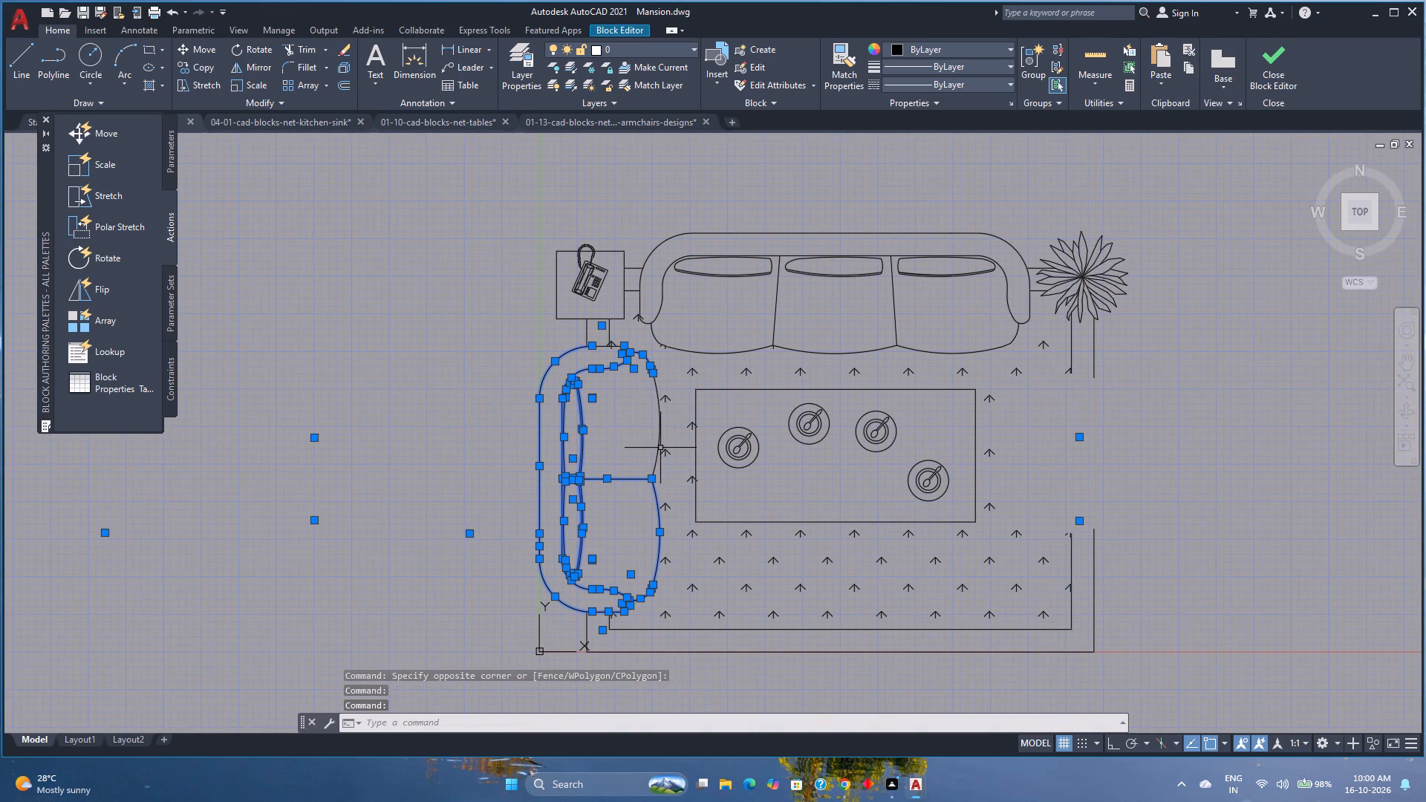
pyautogui.click(660, 437)
pyautogui.scroll(3, 605, 344)
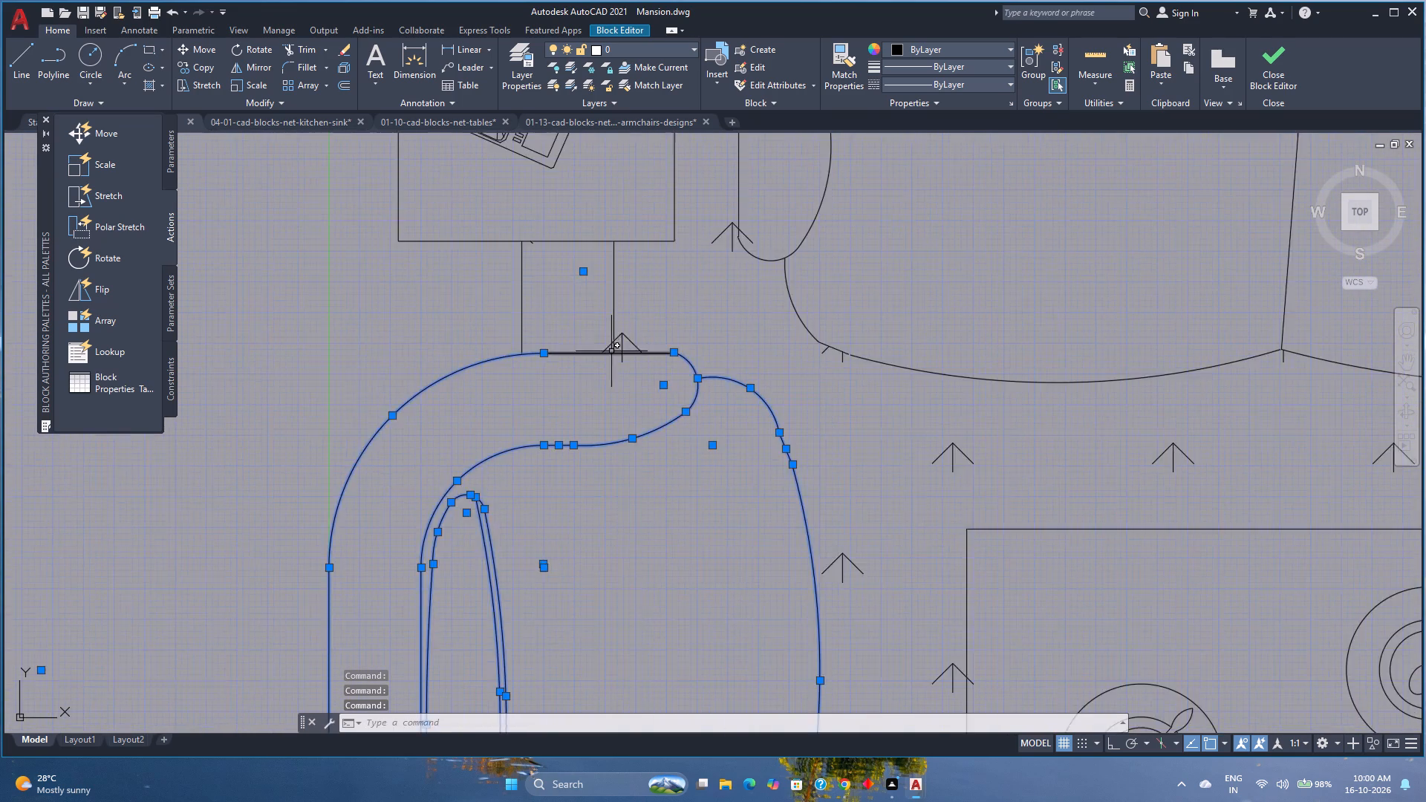
pyautogui.scroll(1, 611, 351)
pyautogui.click(564, 353)
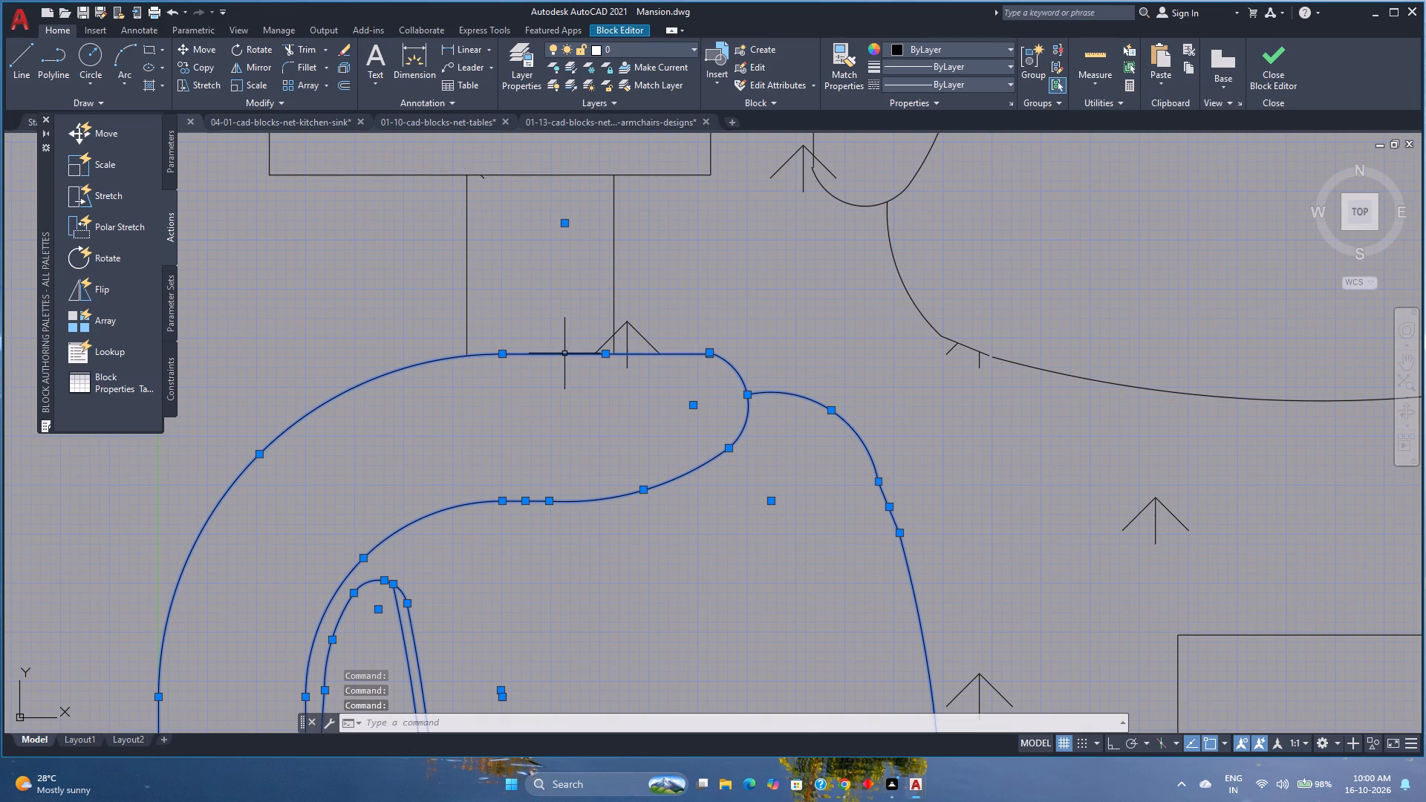
pyautogui.scroll(-5, 564, 353)
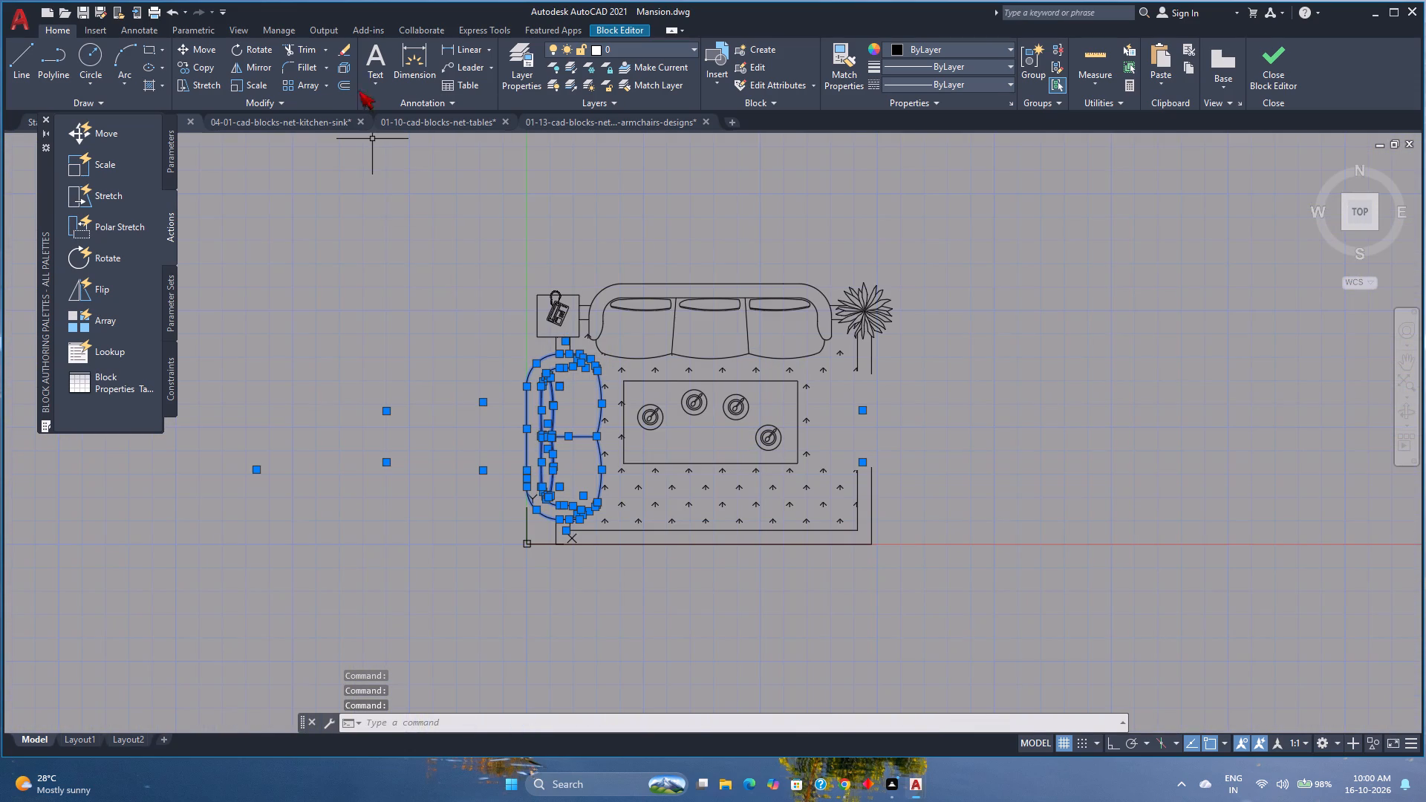
pyautogui.click(243, 65)
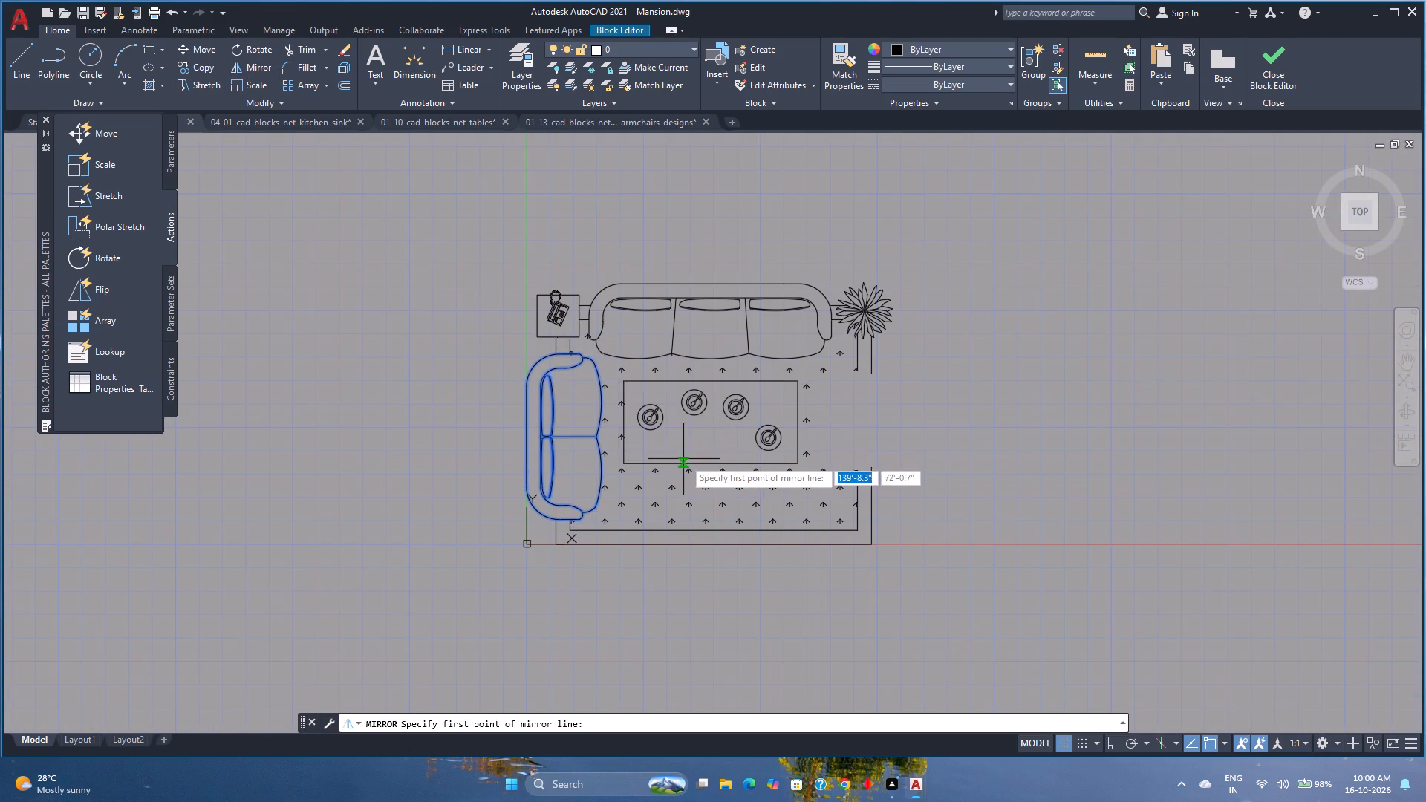
pyautogui.scroll(2, 697, 464)
pyautogui.click(733, 465)
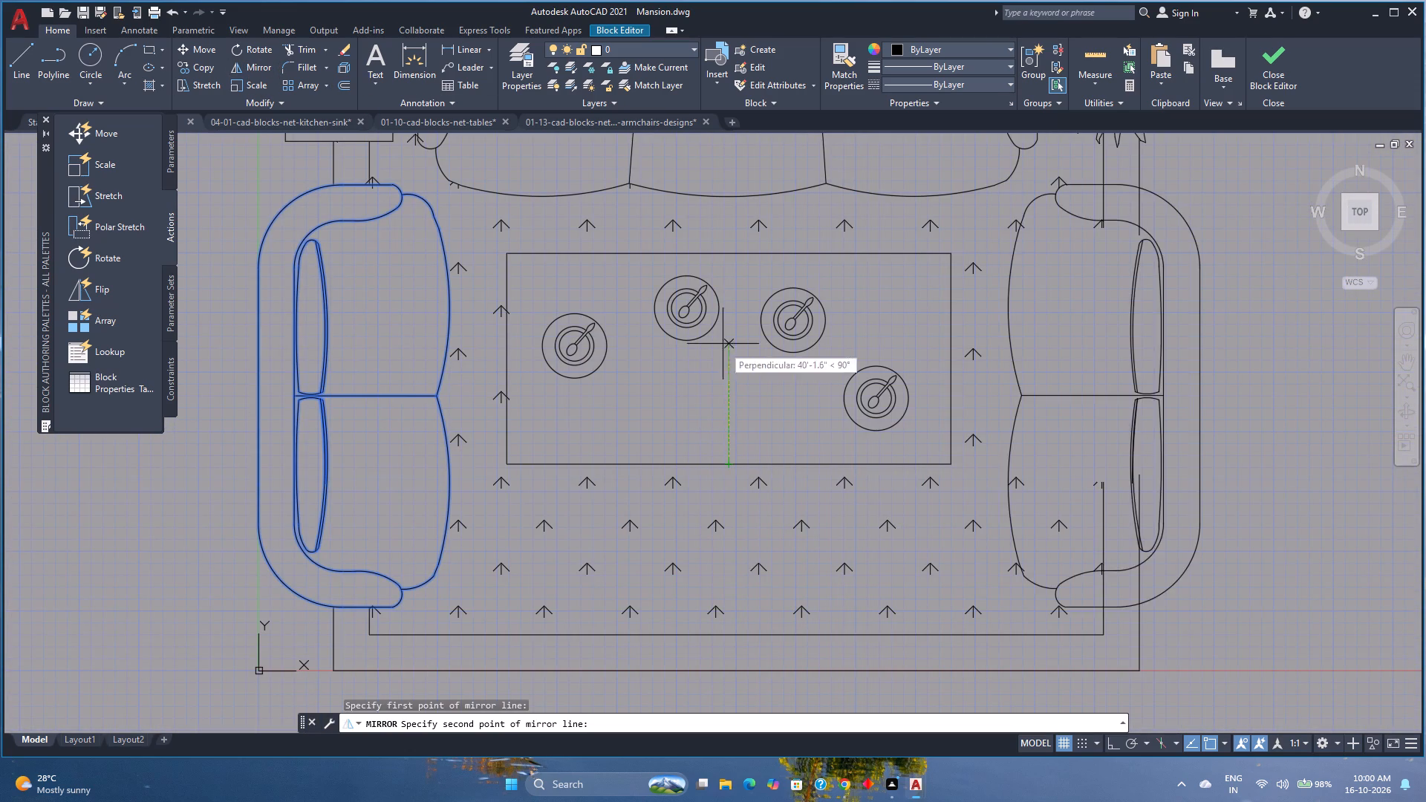
pyautogui.click(727, 254)
pyautogui.click(765, 307)
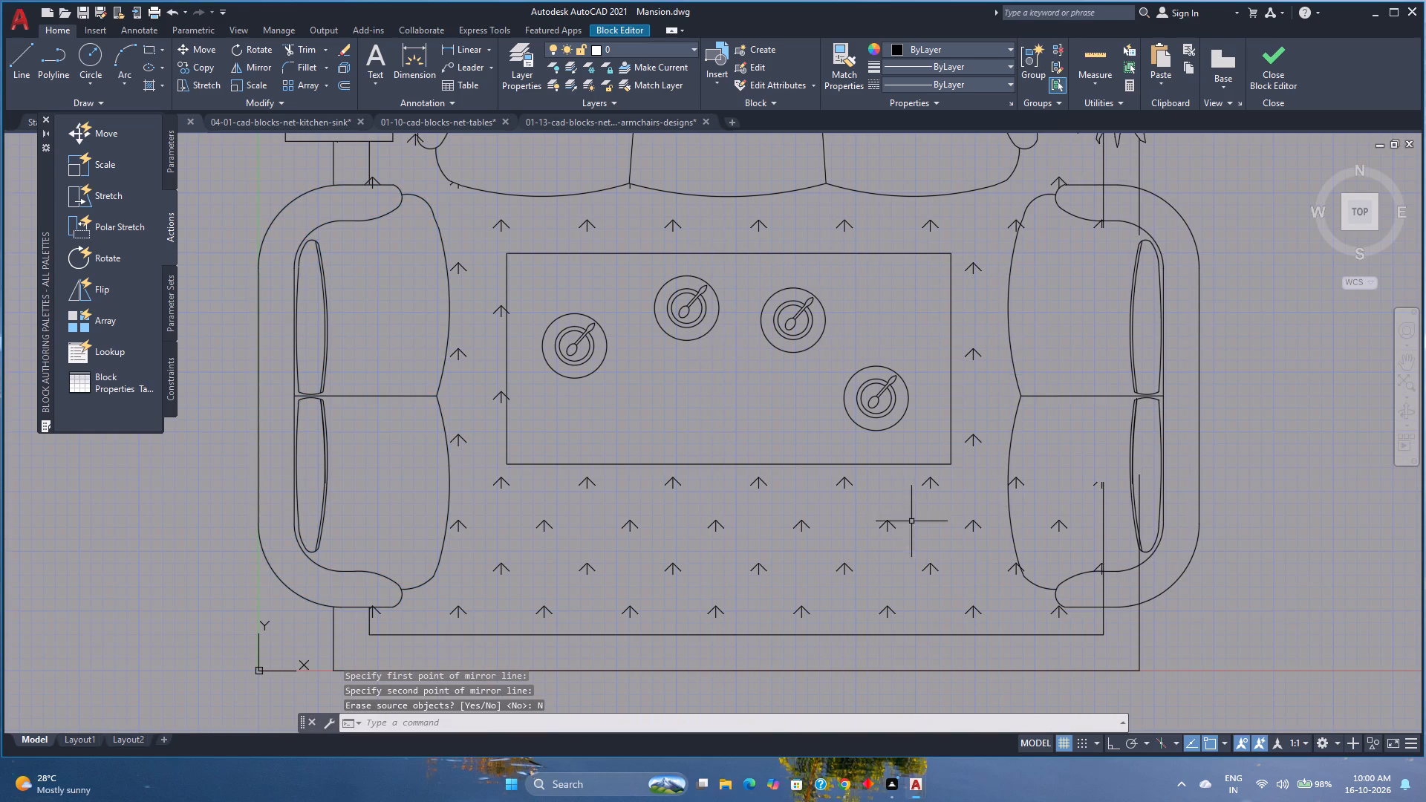
# Trim the rug's arrow marks out of the lower seat of the mirrored sofa, including the leftover fragments near its front edge.
pyautogui.scroll(2, 1028, 589)
pyautogui.moveTo(1028, 589); pyautogui.dragTo(888, 620, button='middle')
pyautogui.write('tr')
pyautogui.press('Return')
pyautogui.scroll(4, 878, 572)
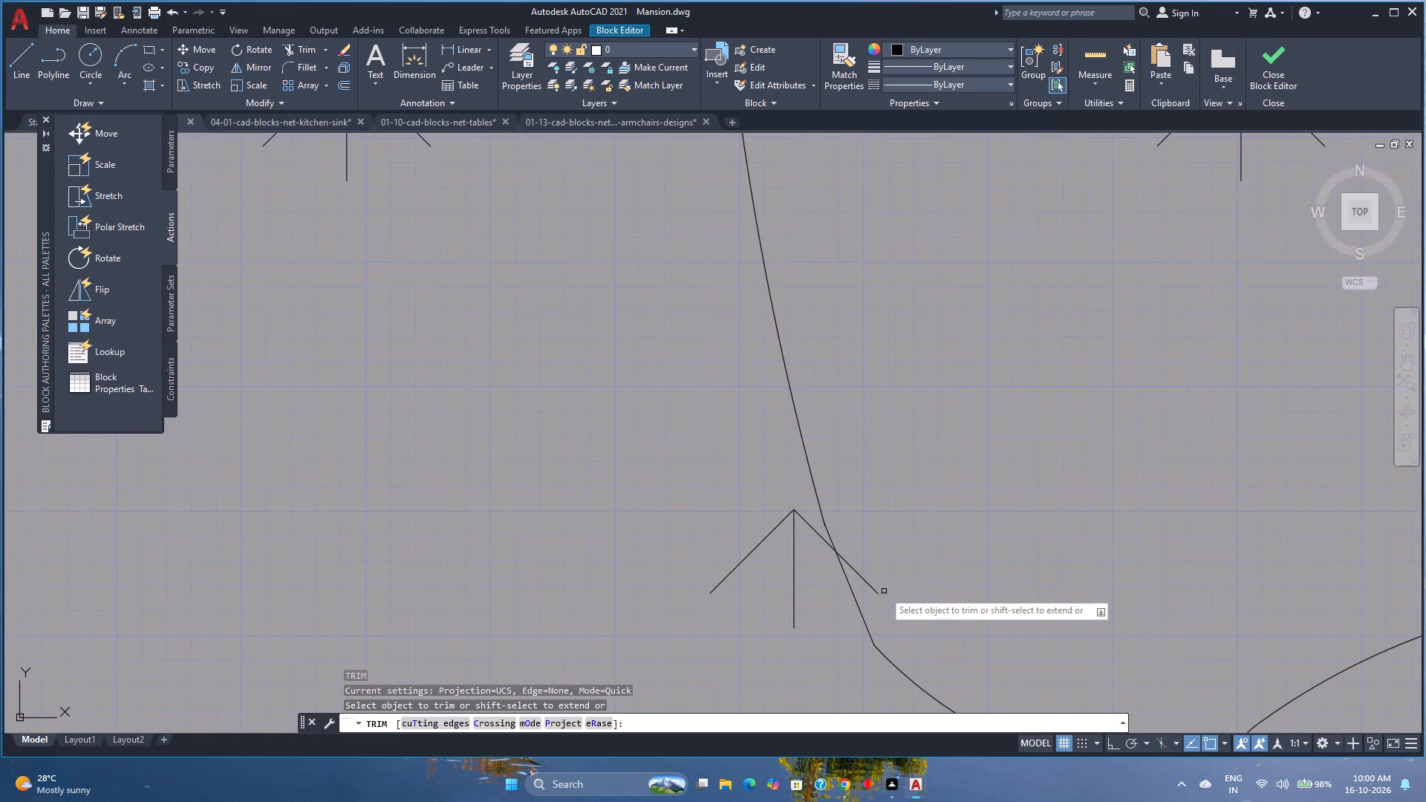
pyautogui.click(885, 592)
pyautogui.click(853, 575)
pyautogui.scroll(-4, 853, 575)
pyautogui.click(931, 518)
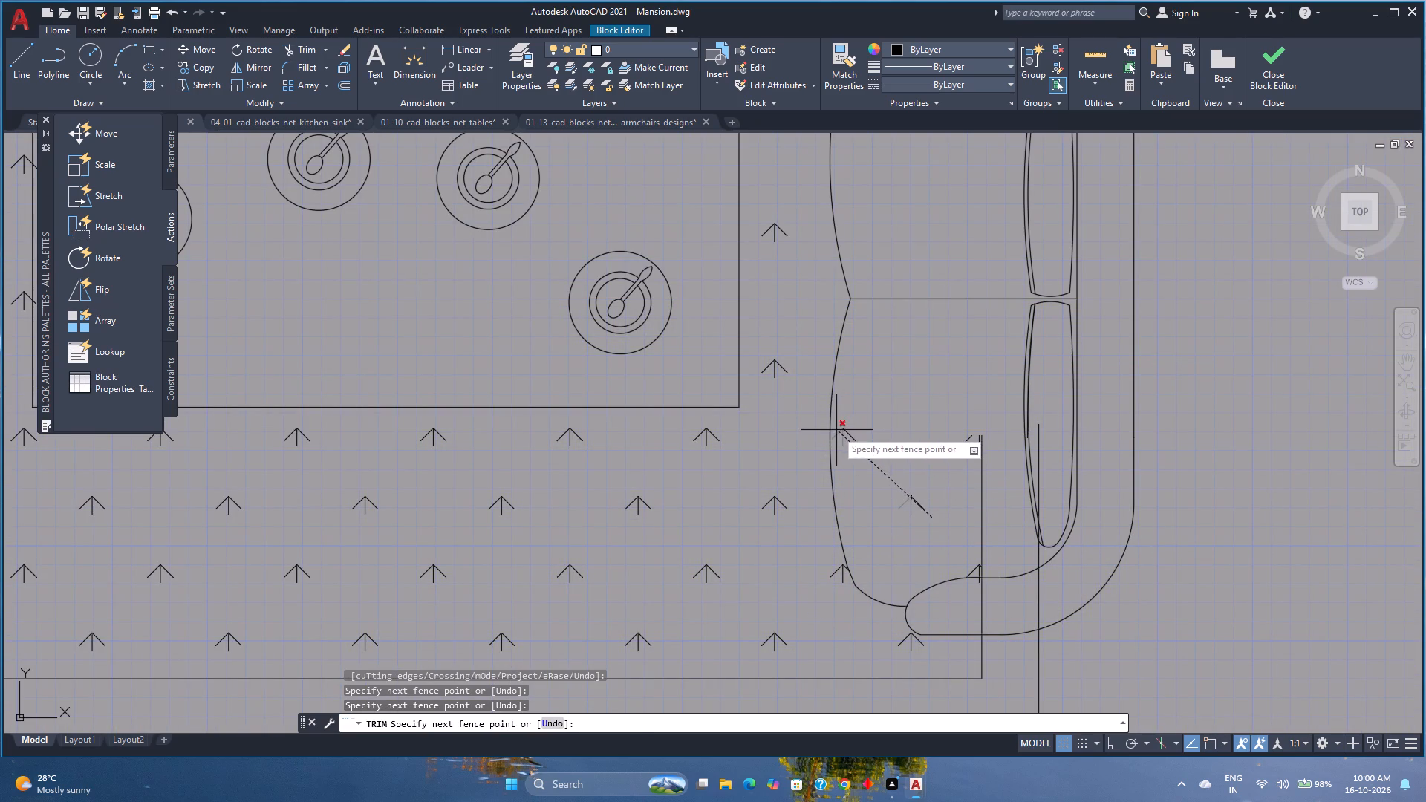
pyautogui.click(836, 430)
pyautogui.click(914, 512)
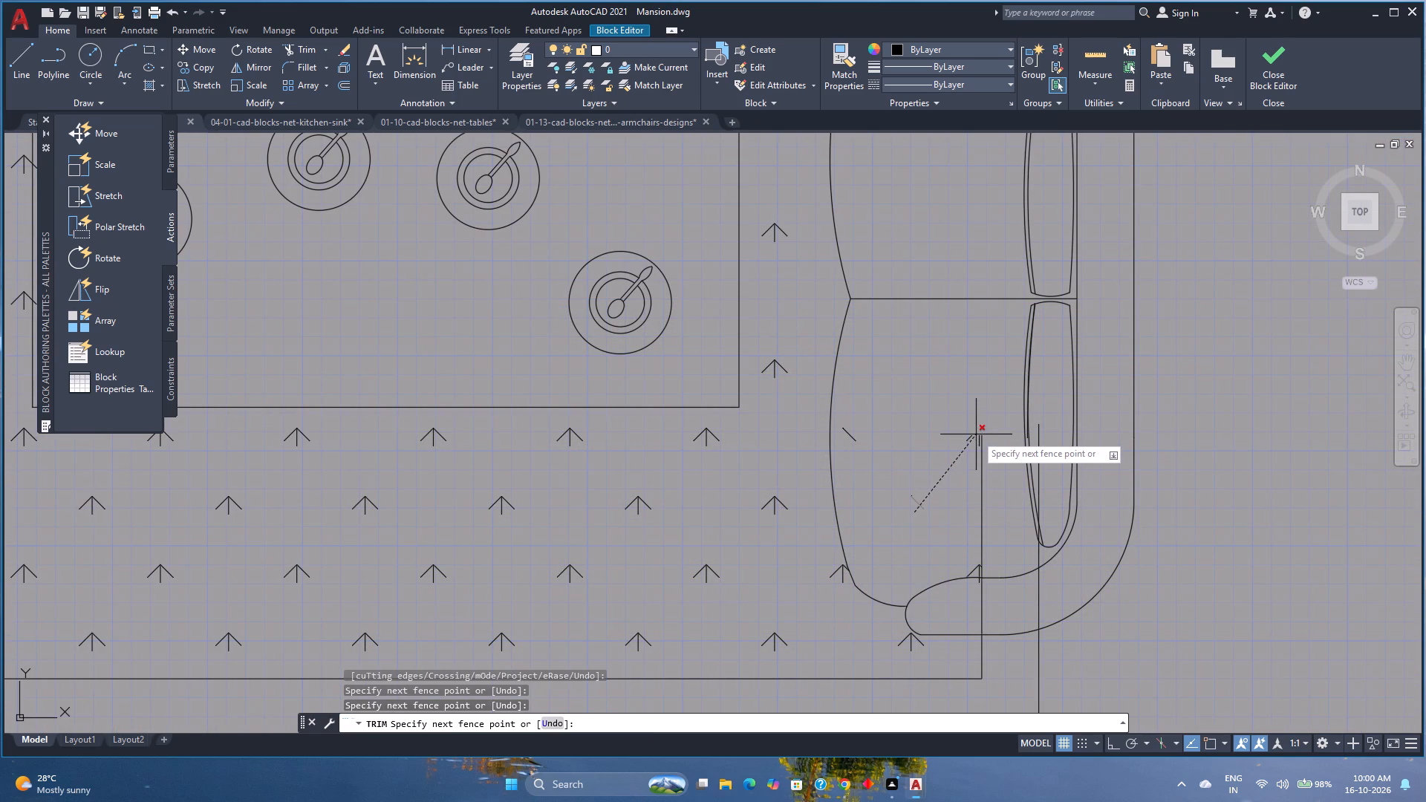
pyautogui.click(973, 433)
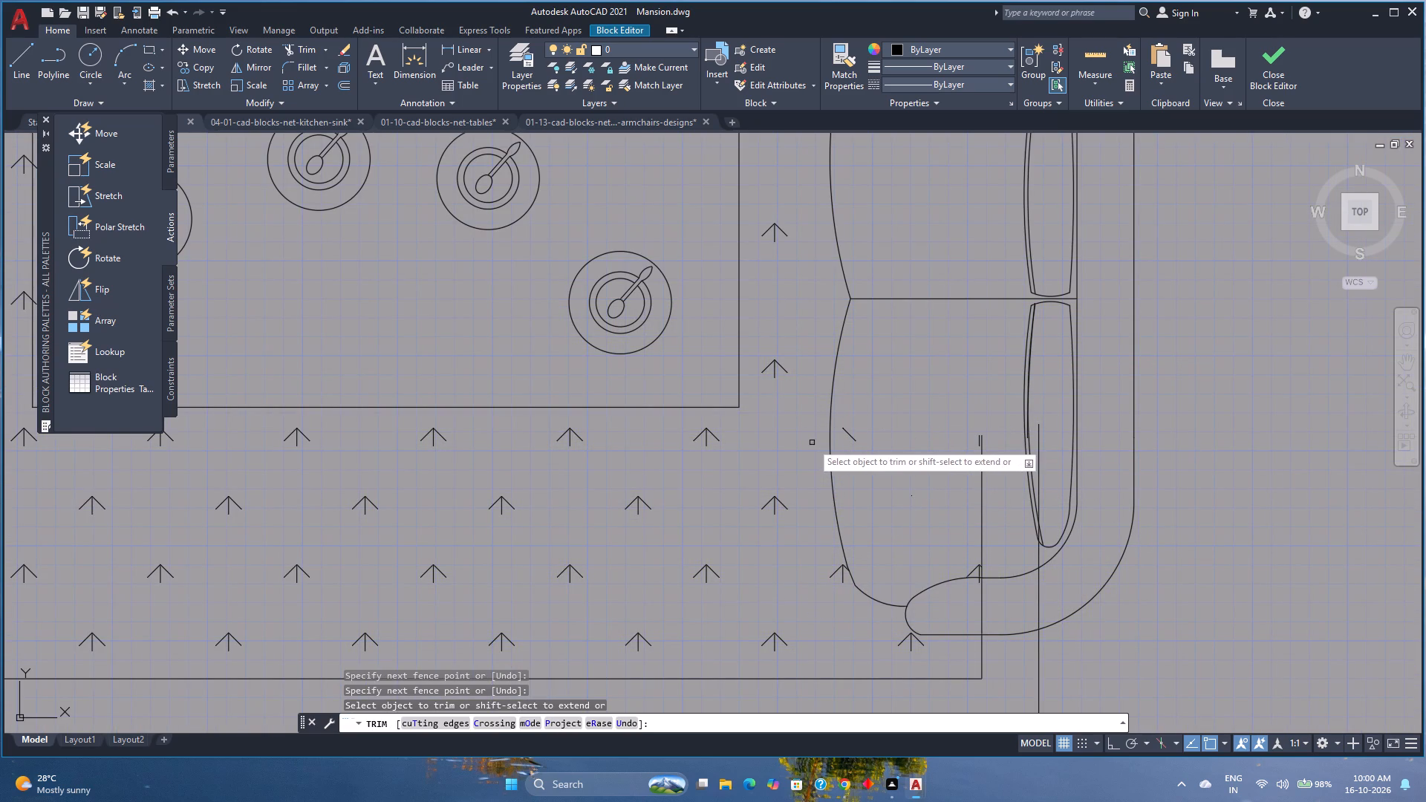
pyautogui.click(841, 436)
pyautogui.click(854, 426)
# Trim the rug's border lines and remaining arrow fragments out of the mirrored sofa's lower seat and lower backrest cushion.
pyautogui.scroll(1, 968, 449)
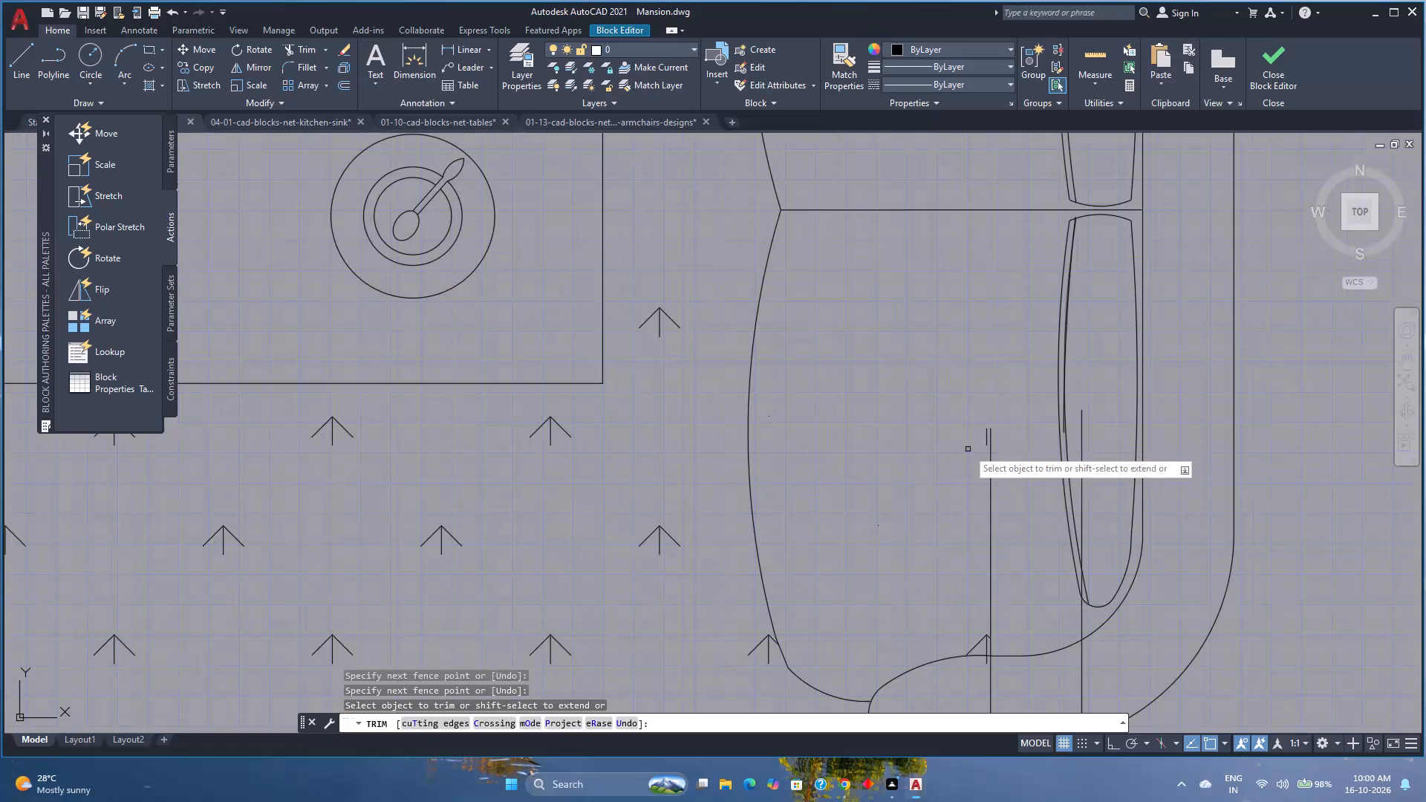
pyautogui.click(1035, 506)
pyautogui.click(956, 476)
pyautogui.click(1008, 440)
pyautogui.click(976, 436)
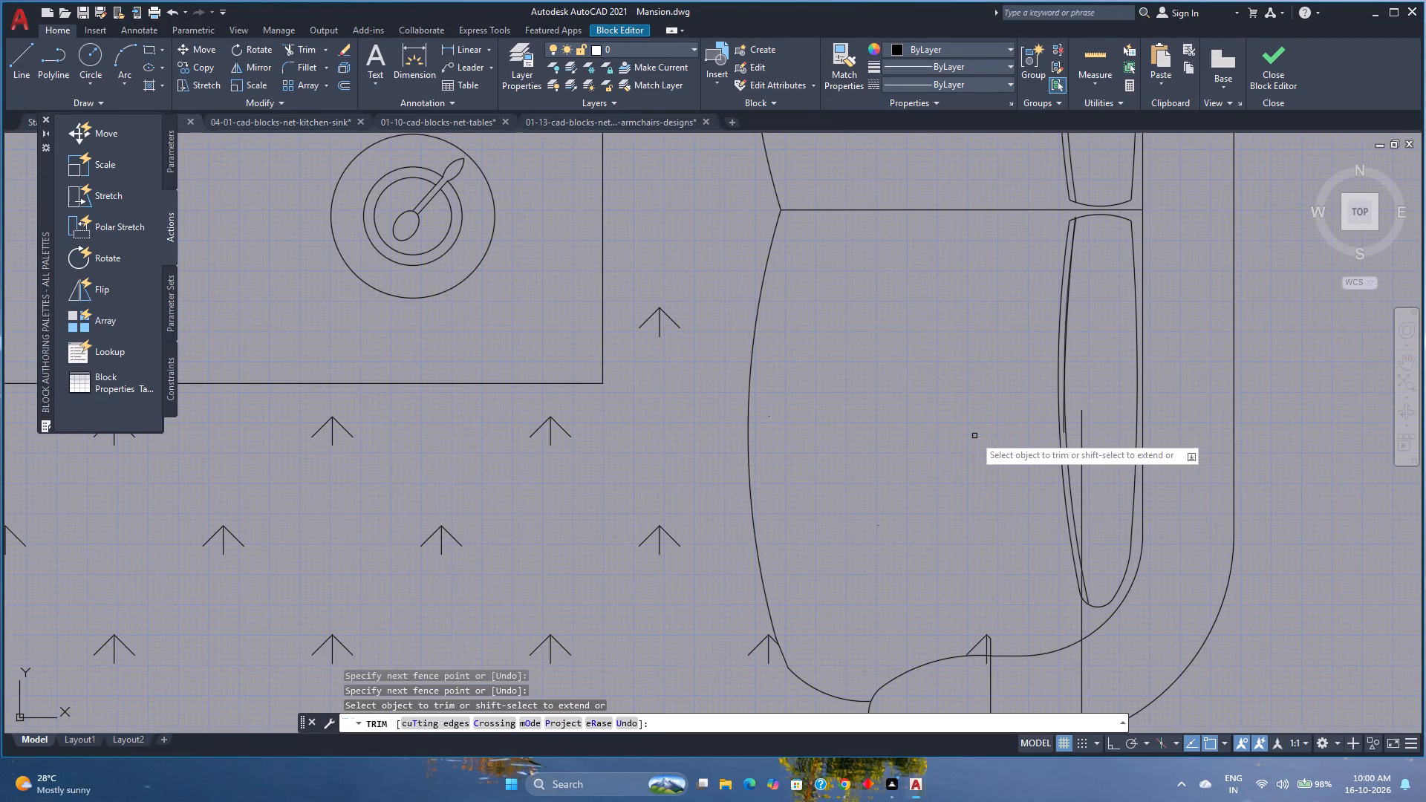
pyautogui.click(1001, 642)
pyautogui.click(928, 635)
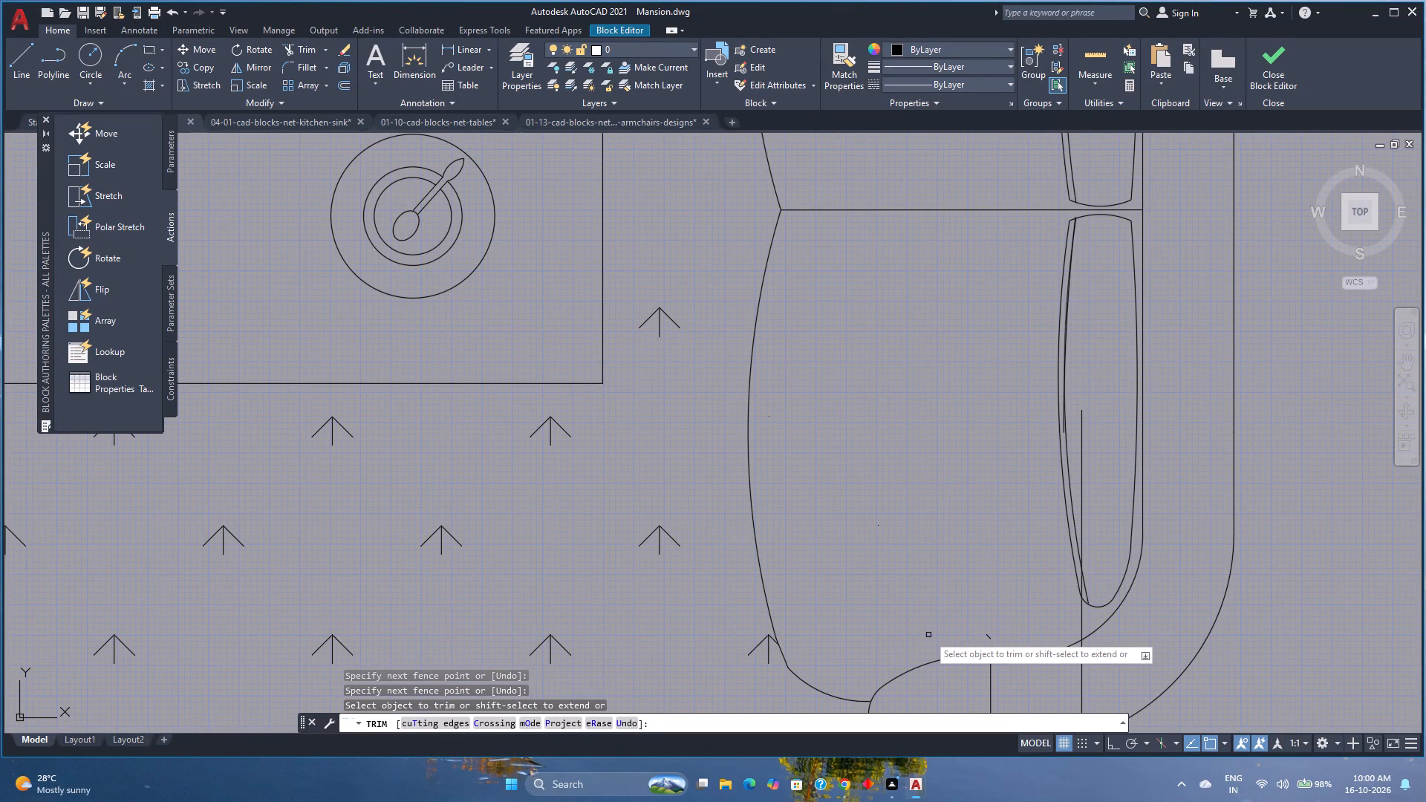
pyautogui.click(985, 641)
pyautogui.click(998, 629)
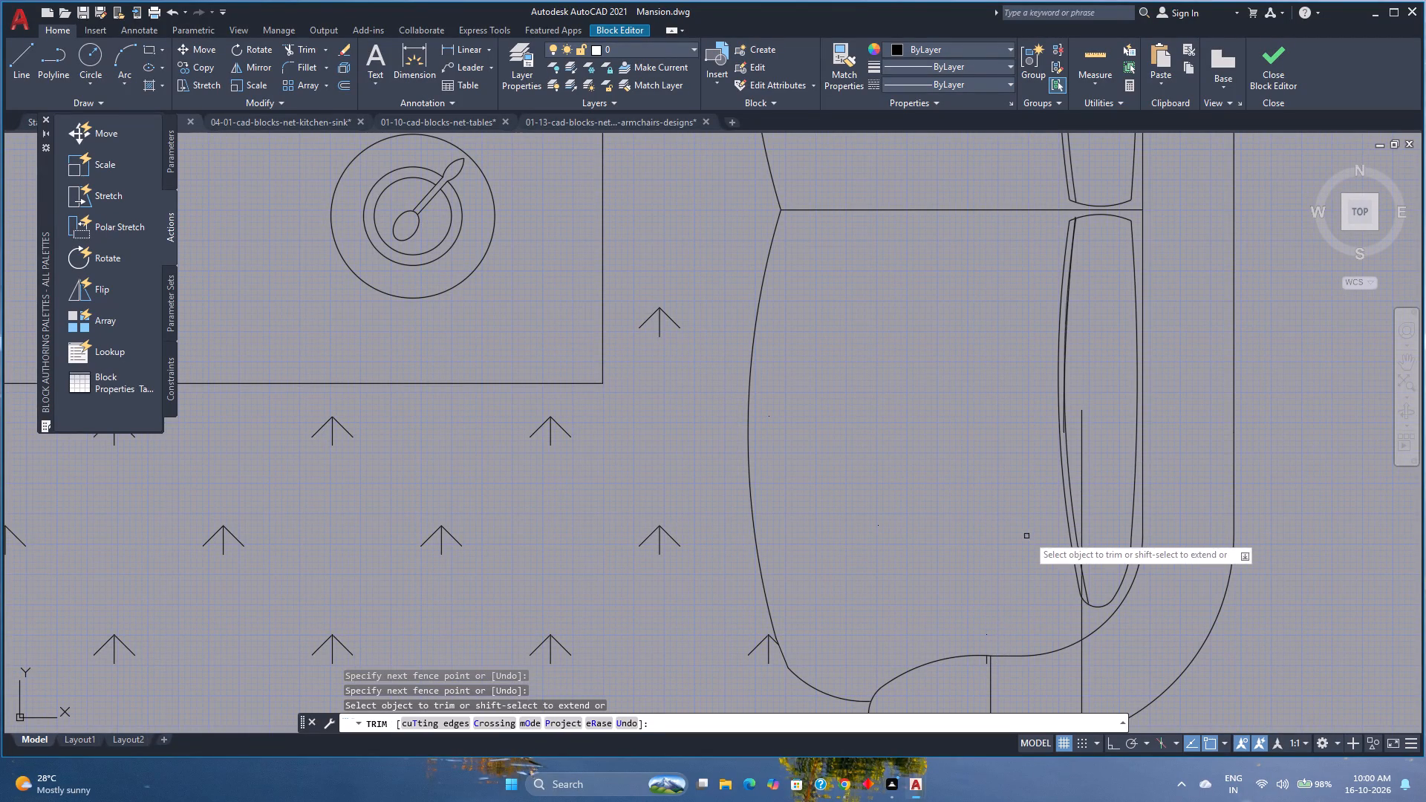
pyautogui.click(1084, 482)
pyautogui.click(1081, 623)
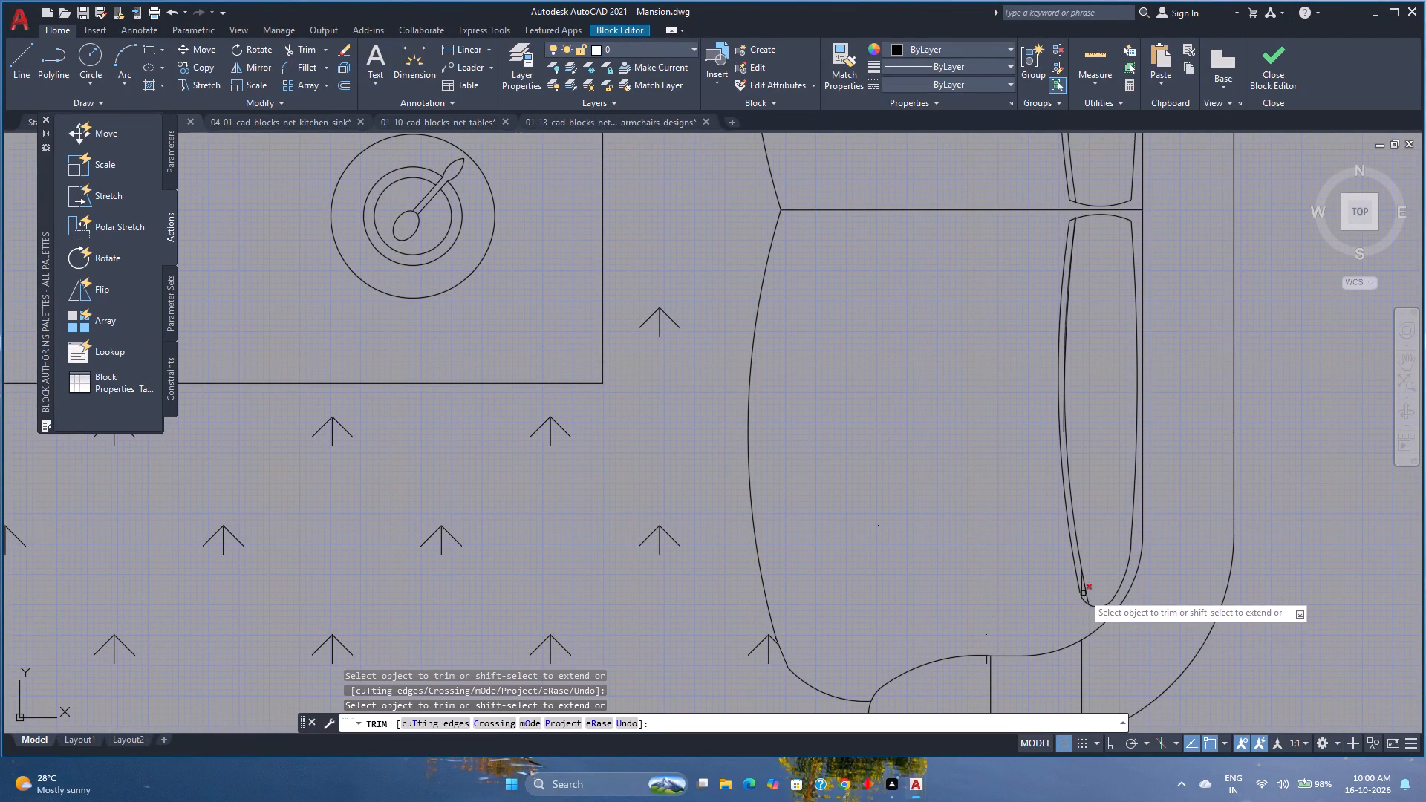
pyautogui.scroll(3, 1083, 593)
pyautogui.click(1076, 581)
# Trim the rug's border lines and the tiny leftover fragments out of the mirrored sofa's lower armrest.
pyautogui.scroll(-4, 1068, 571)
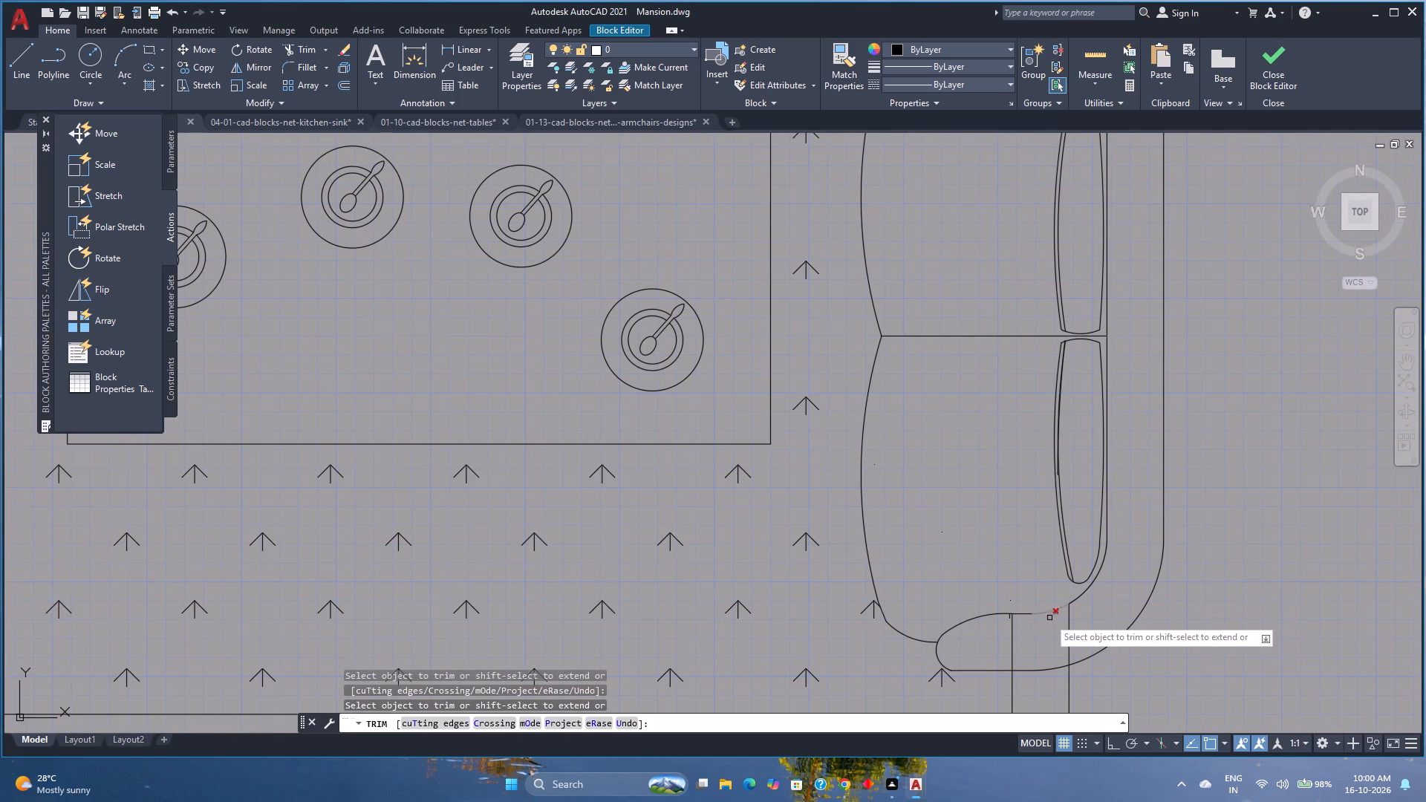
pyautogui.click(1028, 638)
pyautogui.scroll(3, 1006, 622)
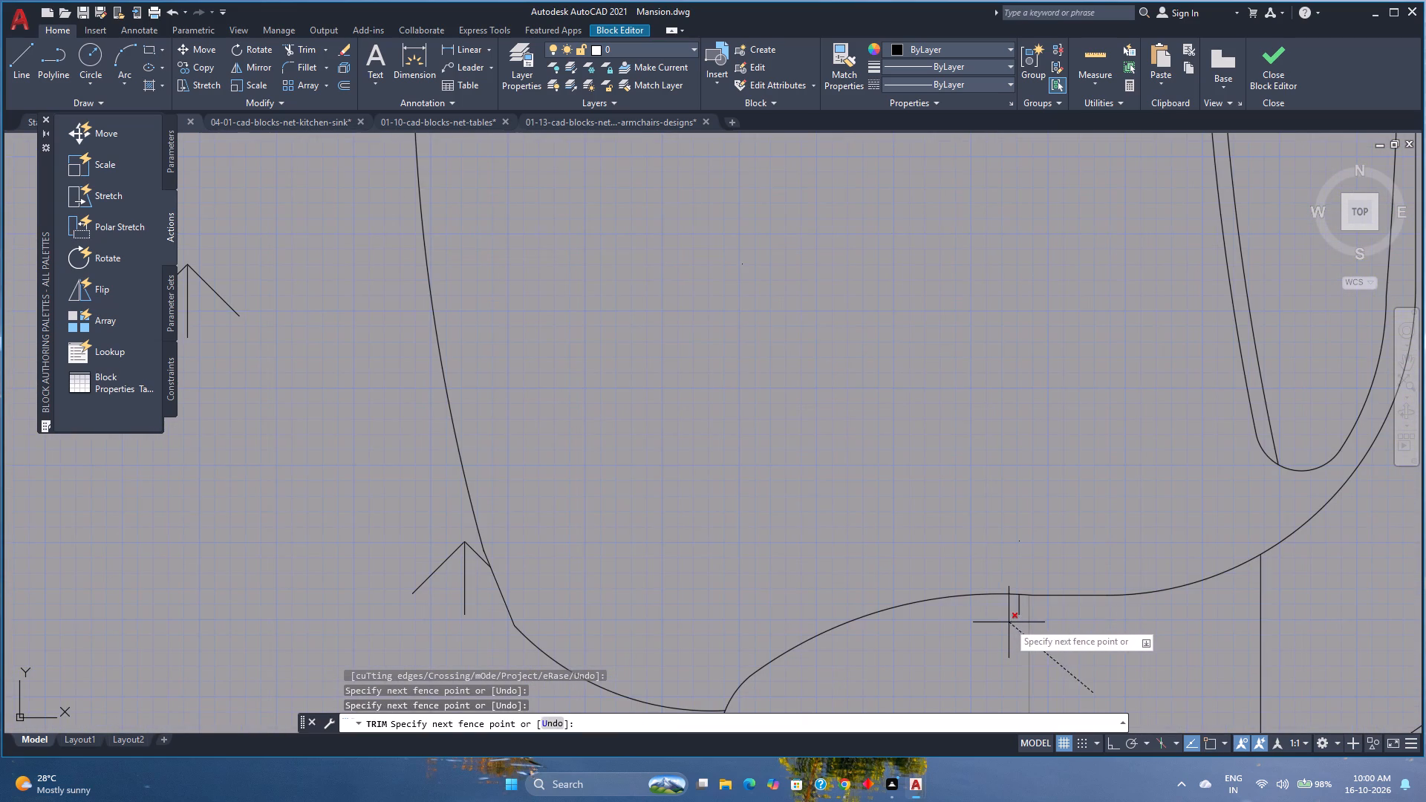
pyautogui.click(1015, 601)
pyautogui.scroll(3, 1015, 550)
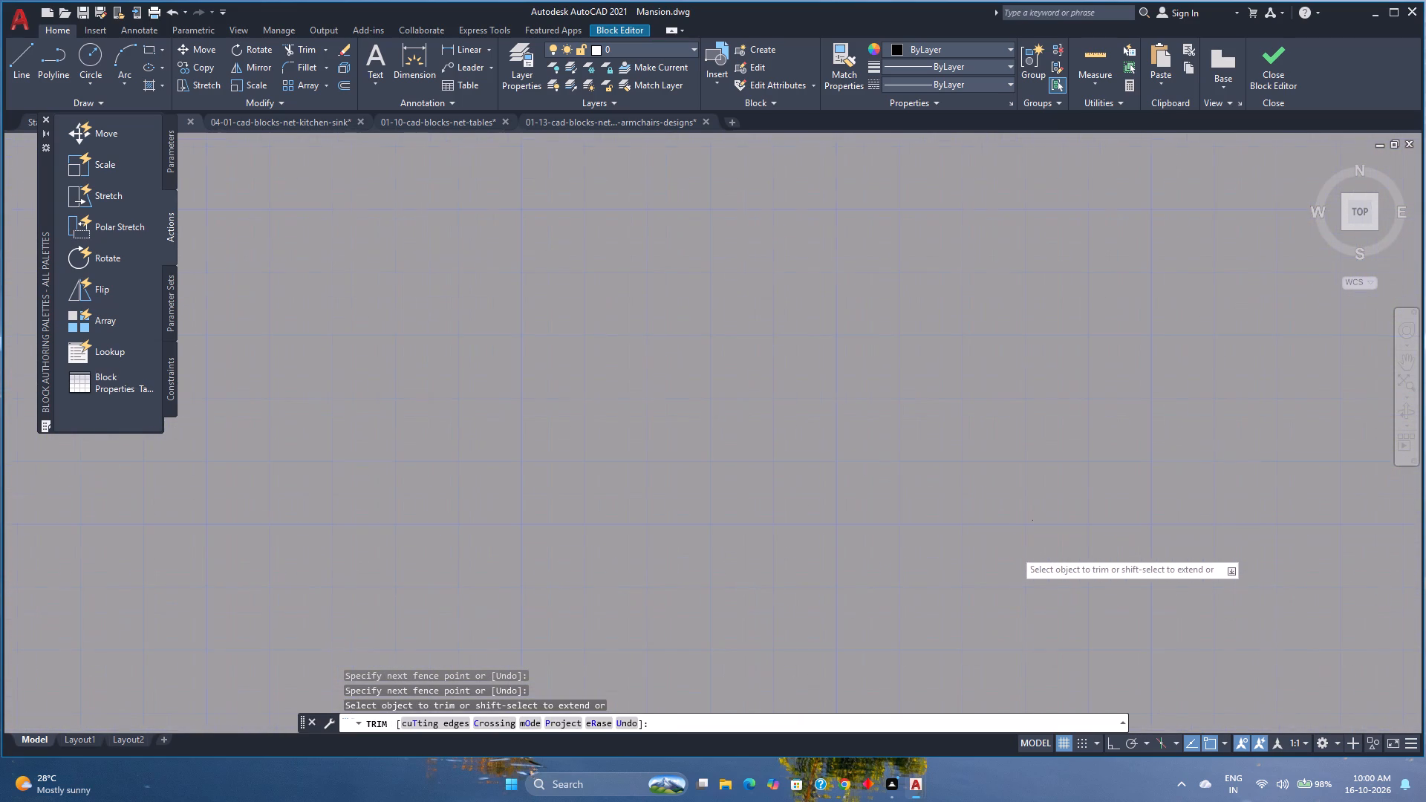
pyautogui.click(1033, 520)
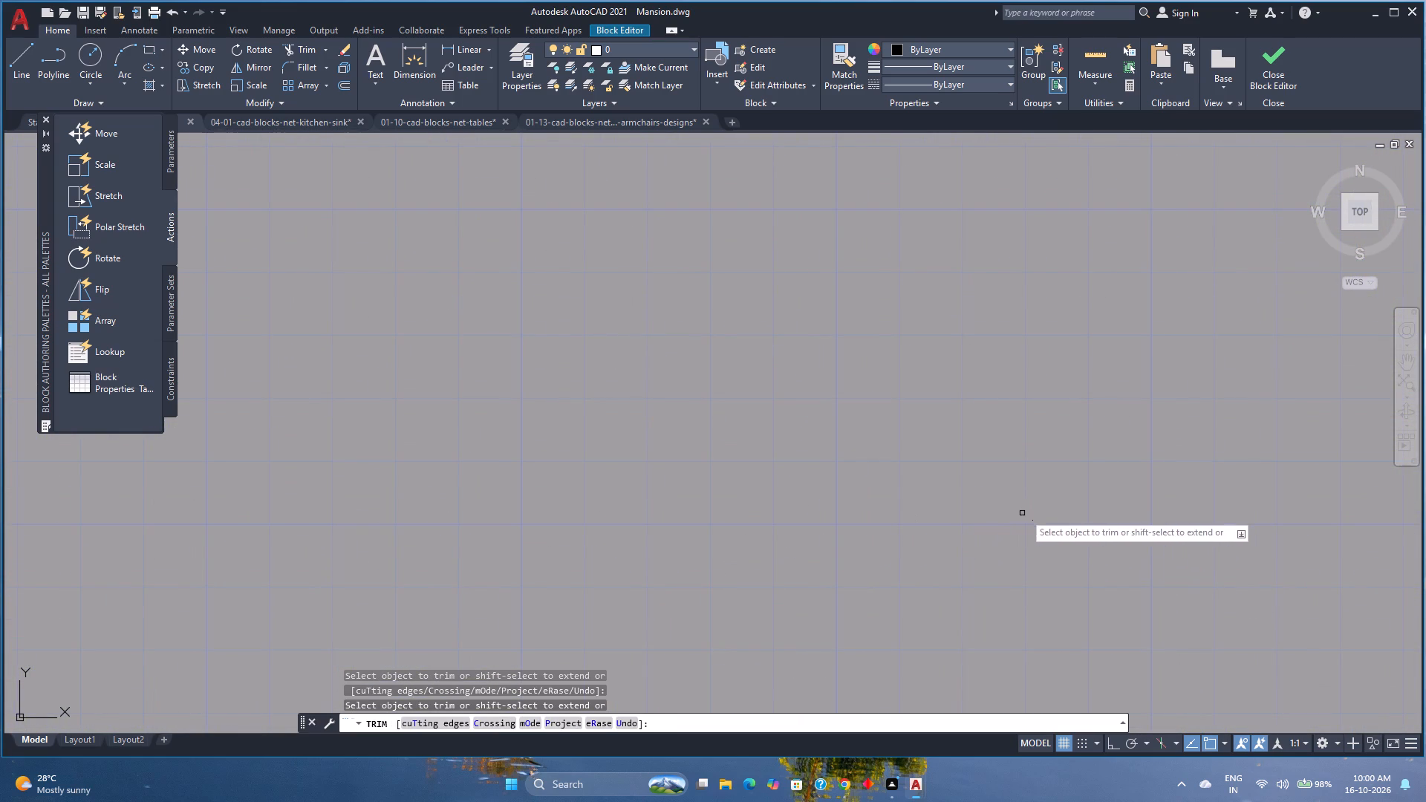
pyautogui.moveTo(1054, 511); pyautogui.dragTo(1012, 523)
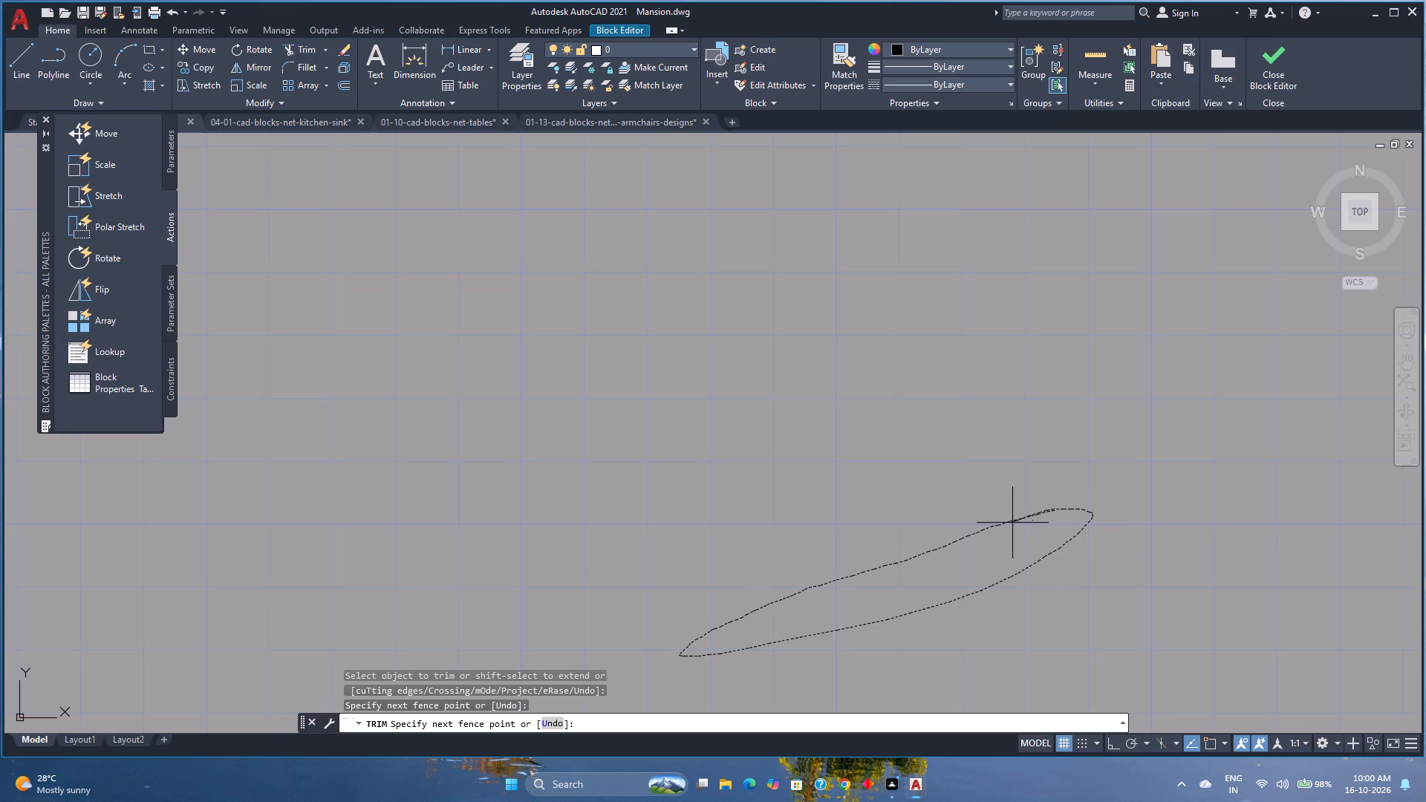
pyautogui.moveTo(1012, 523); pyautogui.dragTo(1033, 531)
pyautogui.click(1034, 520)
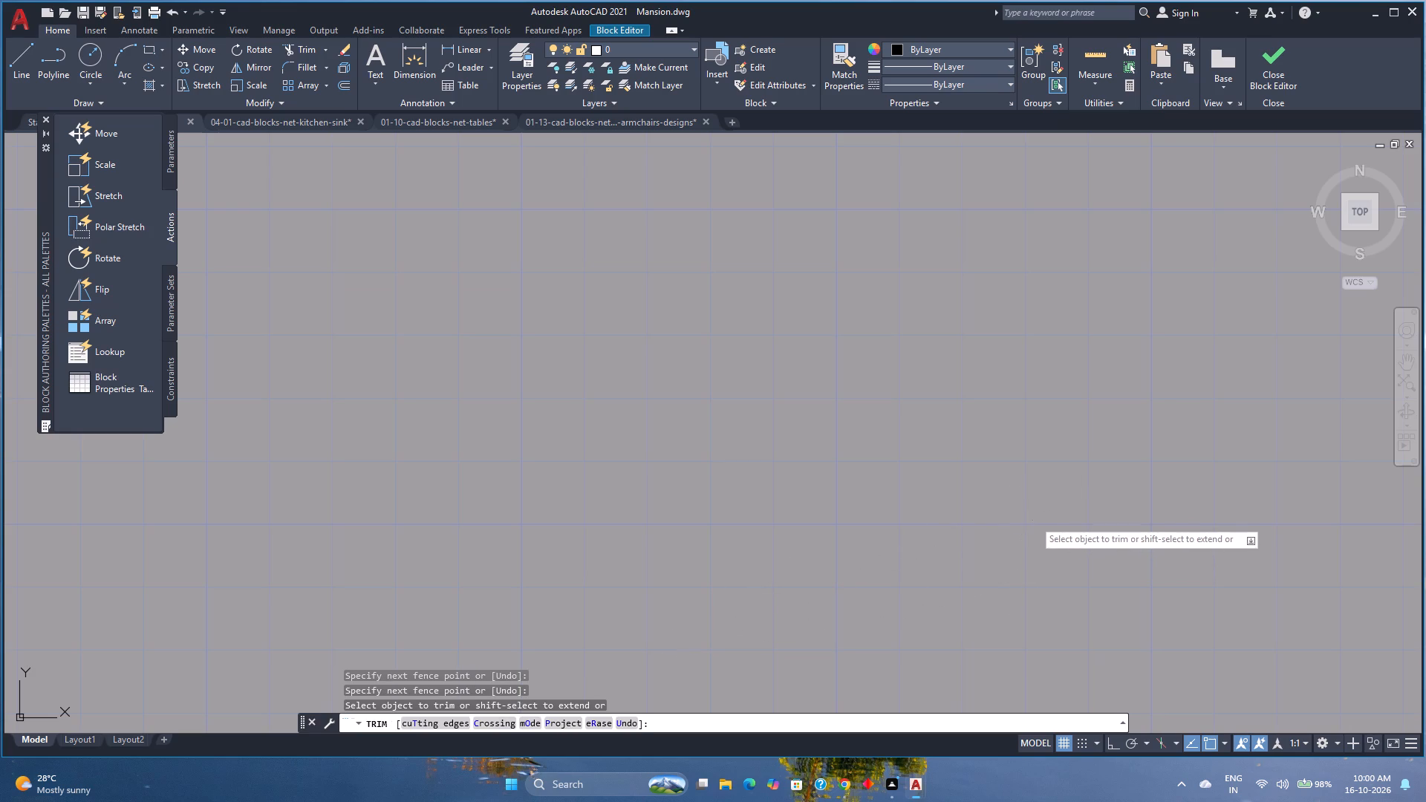
pyautogui.scroll(-5, 943, 557)
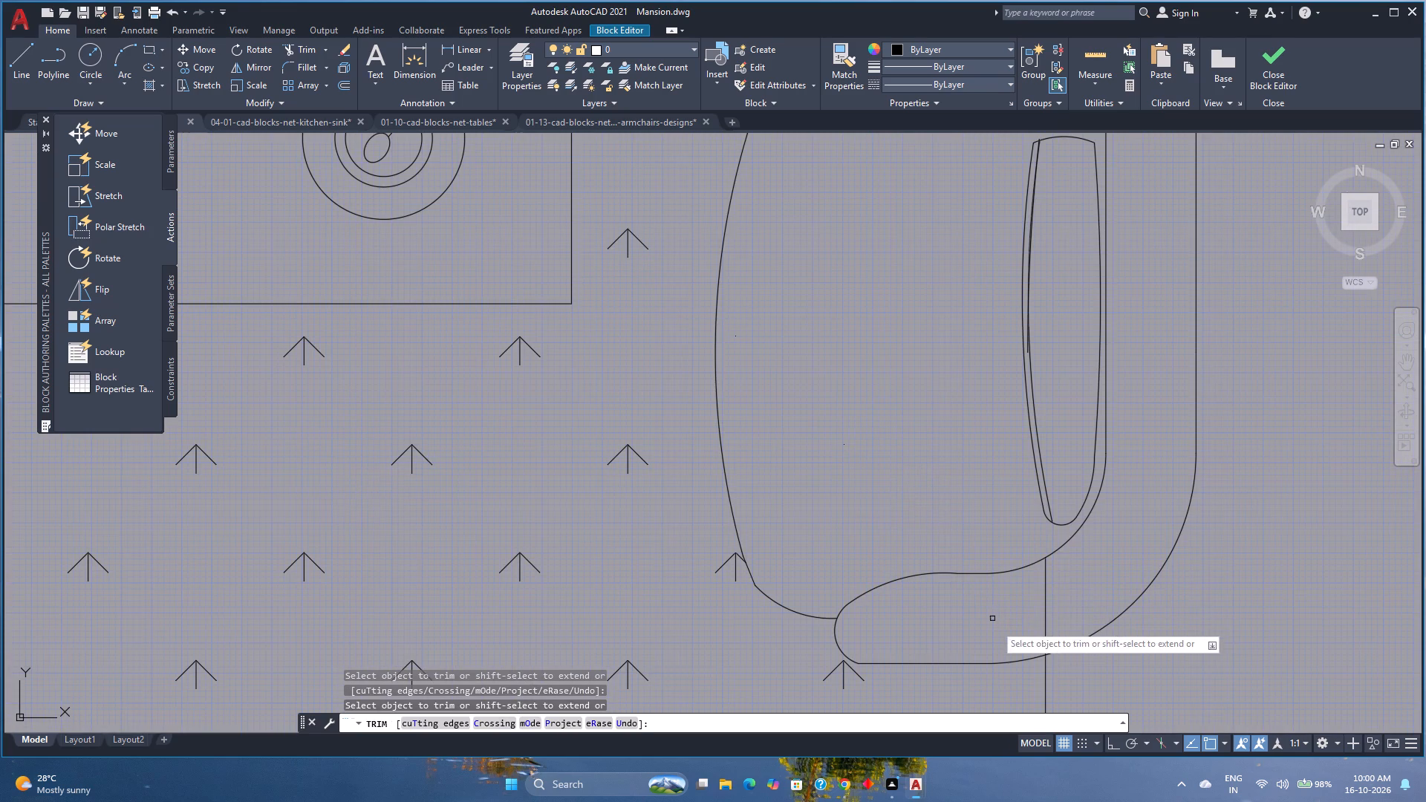
pyautogui.moveTo(1018, 624); pyautogui.dragTo(1035, 617)
pyautogui.click(1075, 601)
# Trim the rug's arrow marks and border line ends out of the mirrored sofa's upper seat, just inside the upper armrest.
pyautogui.scroll(-3, 1075, 601)
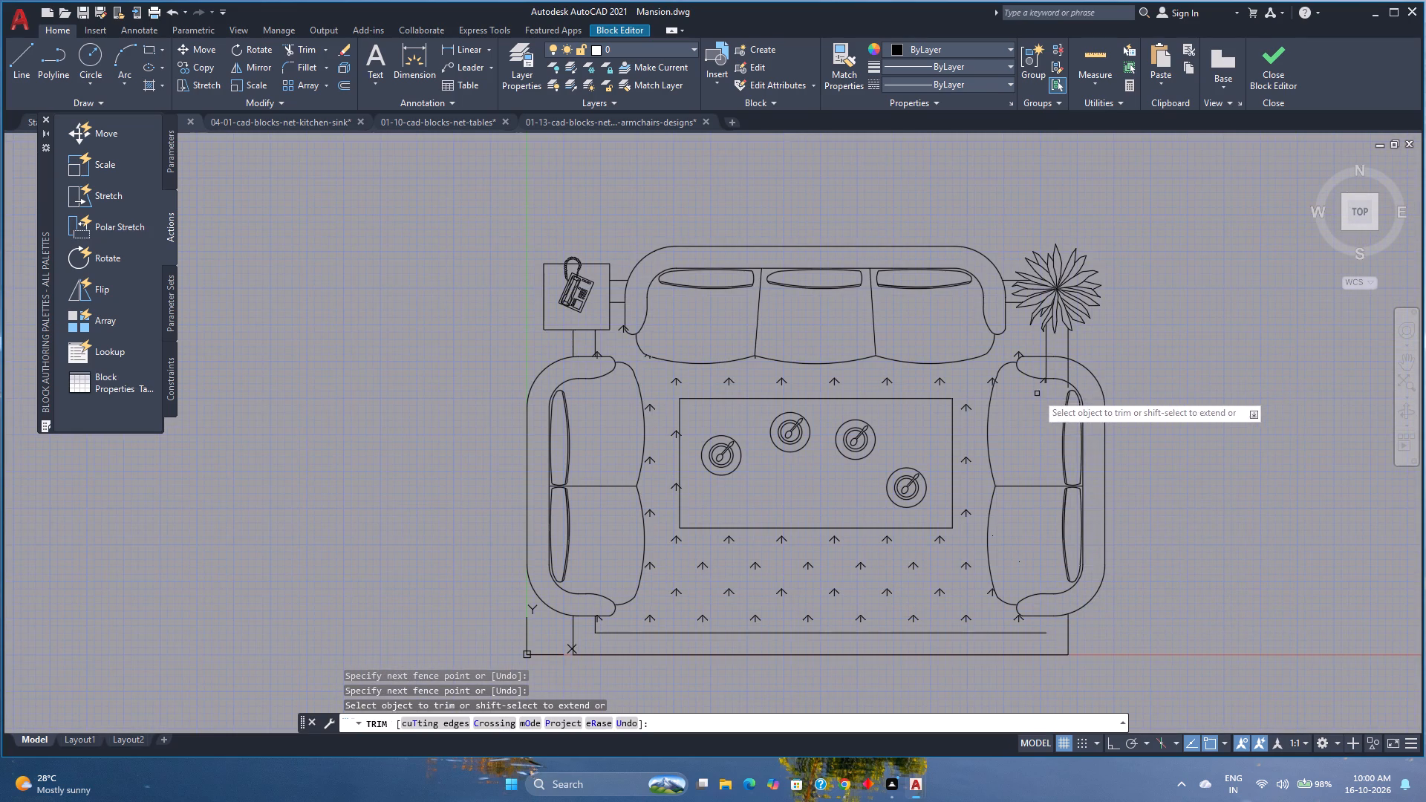
pyautogui.scroll(4, 1042, 388)
pyautogui.moveTo(1044, 383); pyautogui.dragTo(1038, 543, button='middle')
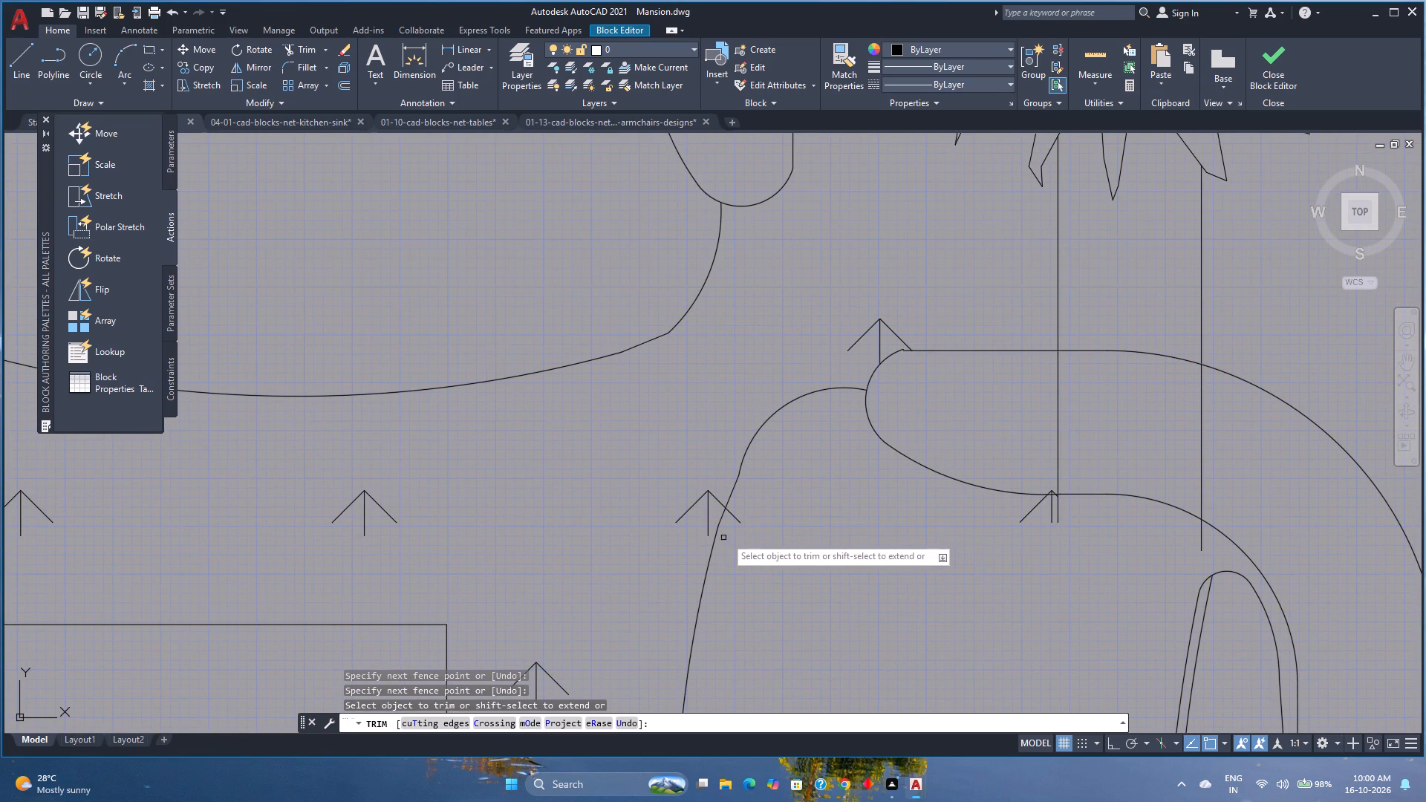
pyautogui.click(729, 536)
pyautogui.click(739, 515)
pyautogui.click(1026, 504)
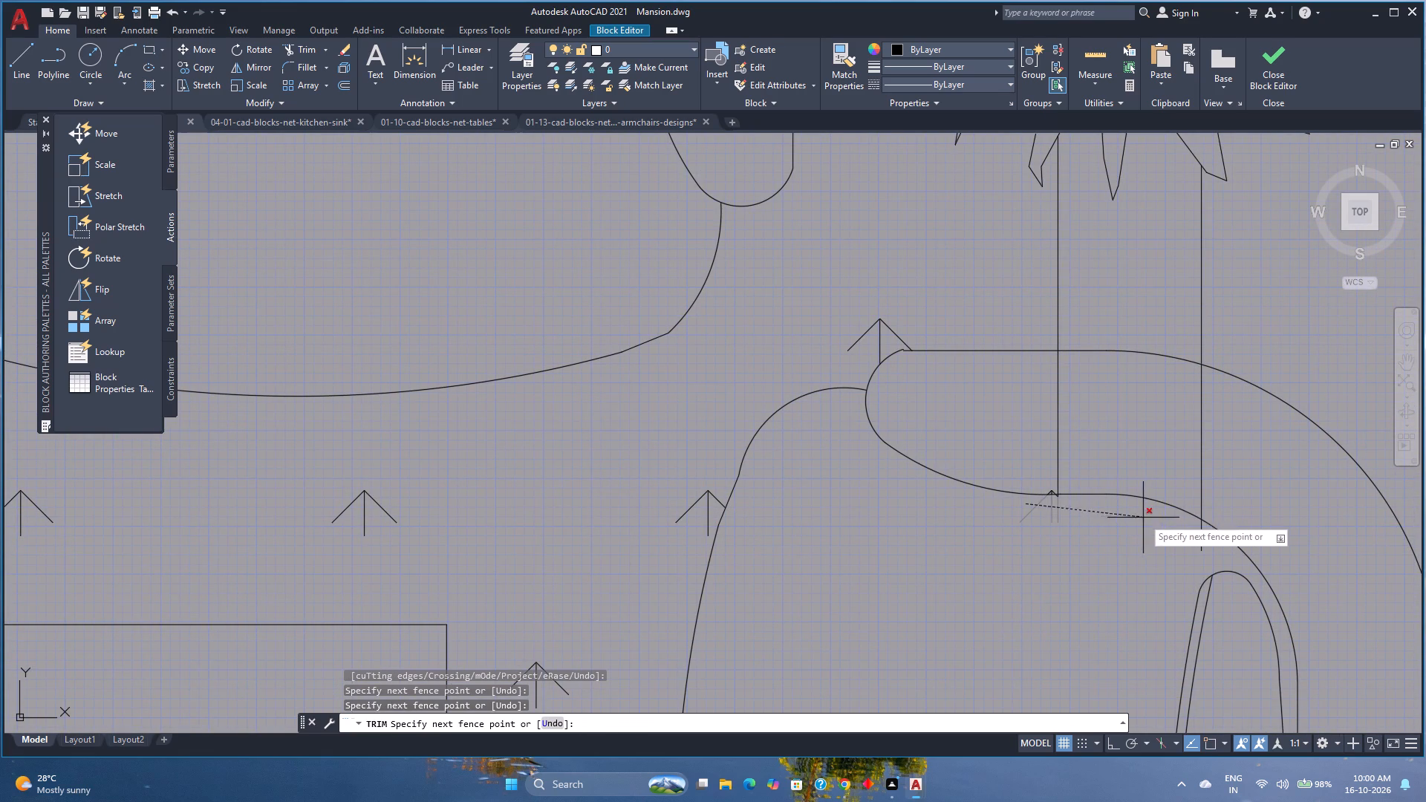
pyautogui.click(1208, 531)
# Trim the arrow tip and the rug's inner and outer border lines out of the mirrored sofa's upper armrest.
pyautogui.scroll(3, 1043, 492)
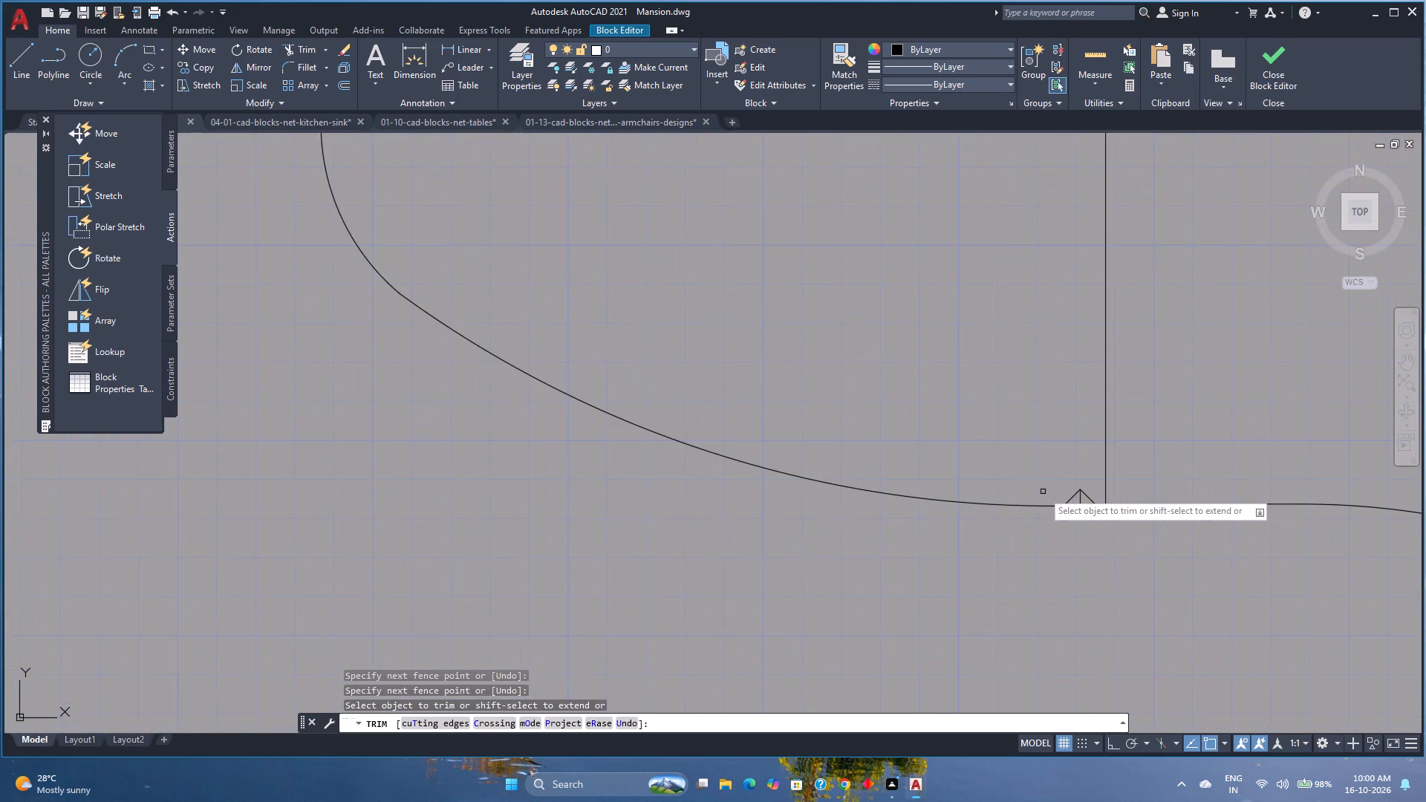
pyautogui.scroll(4, 1100, 524)
pyautogui.click(1078, 462)
pyautogui.click(1142, 437)
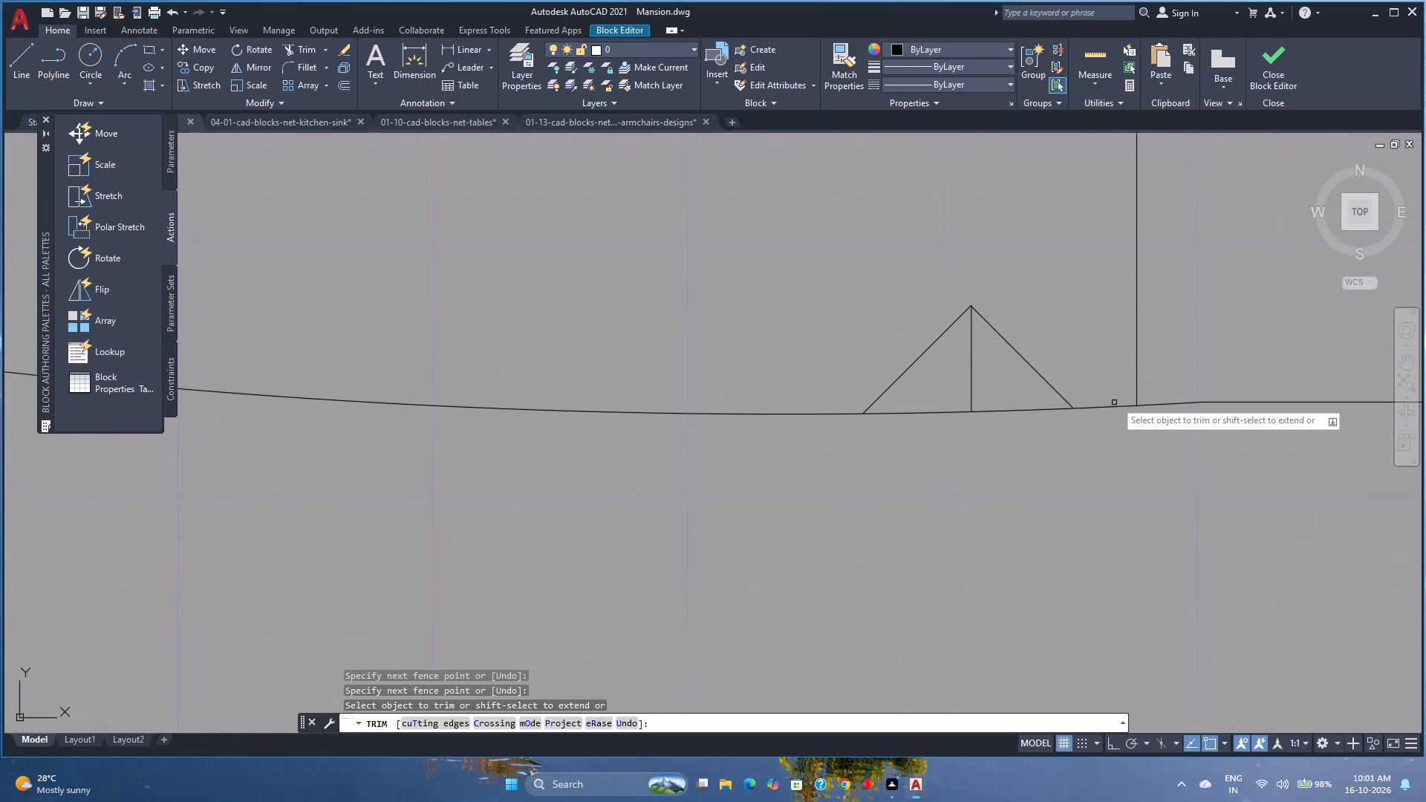
pyautogui.click(1150, 369)
pyautogui.click(813, 378)
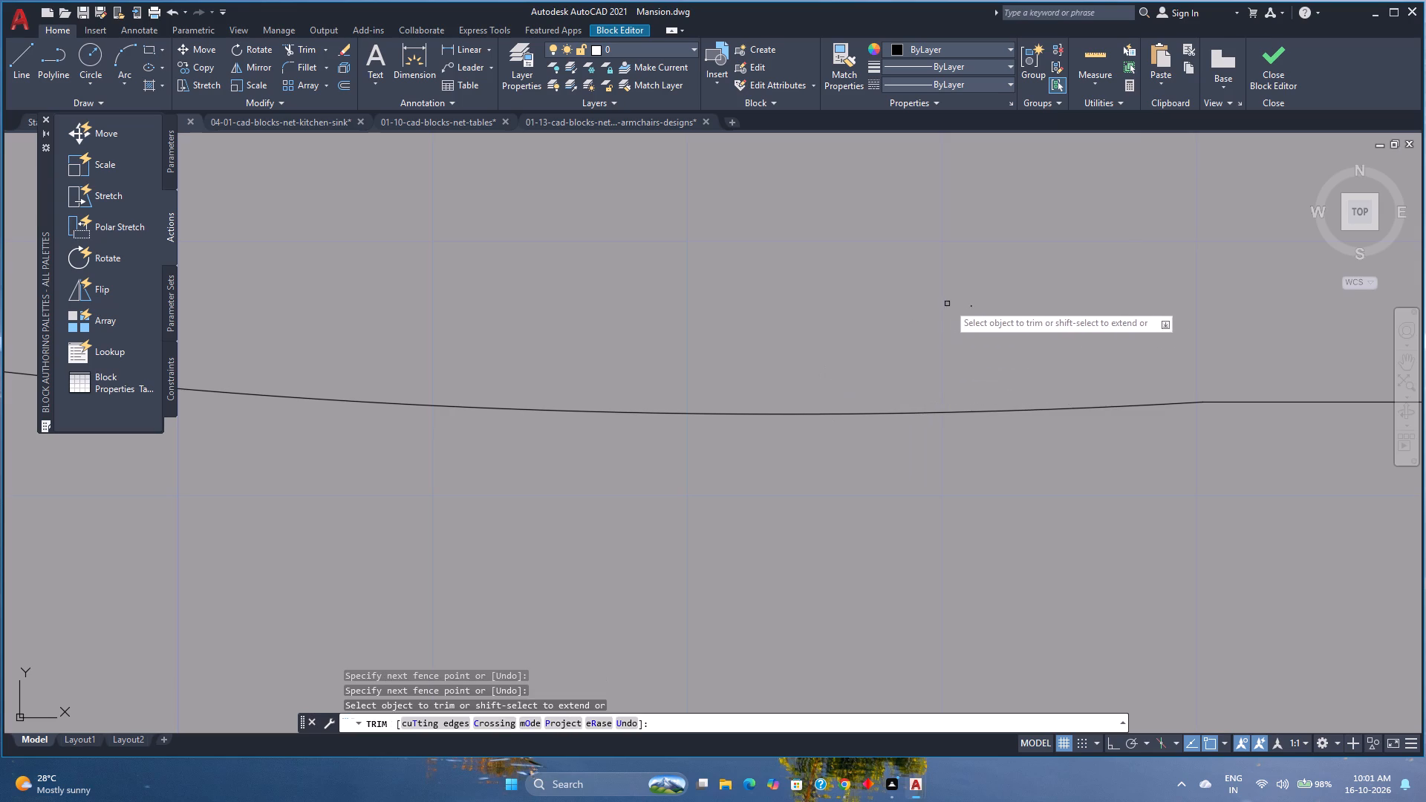
pyautogui.click(972, 304)
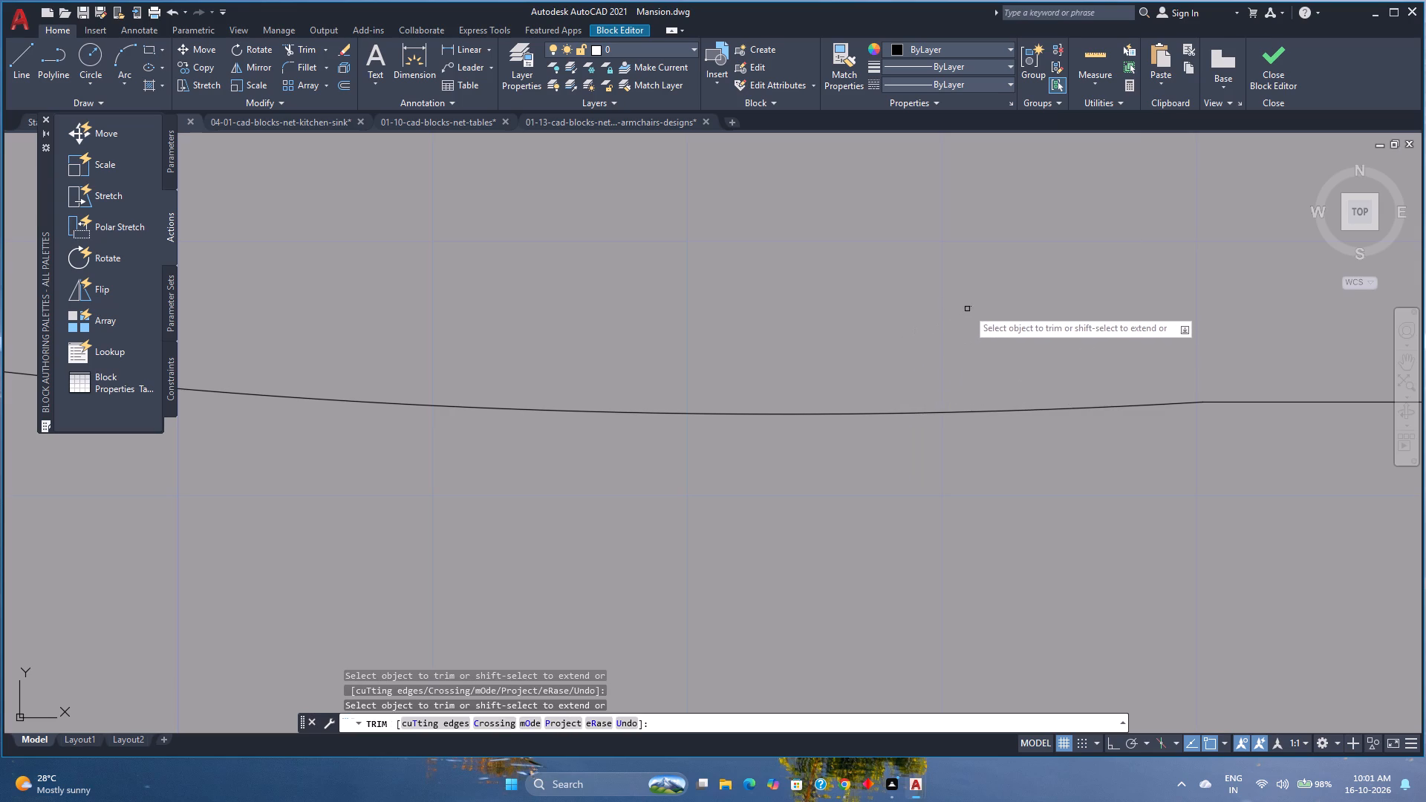
pyautogui.click(969, 307)
pyautogui.scroll(-4, 672, 526)
pyautogui.scroll(-3, 761, 527)
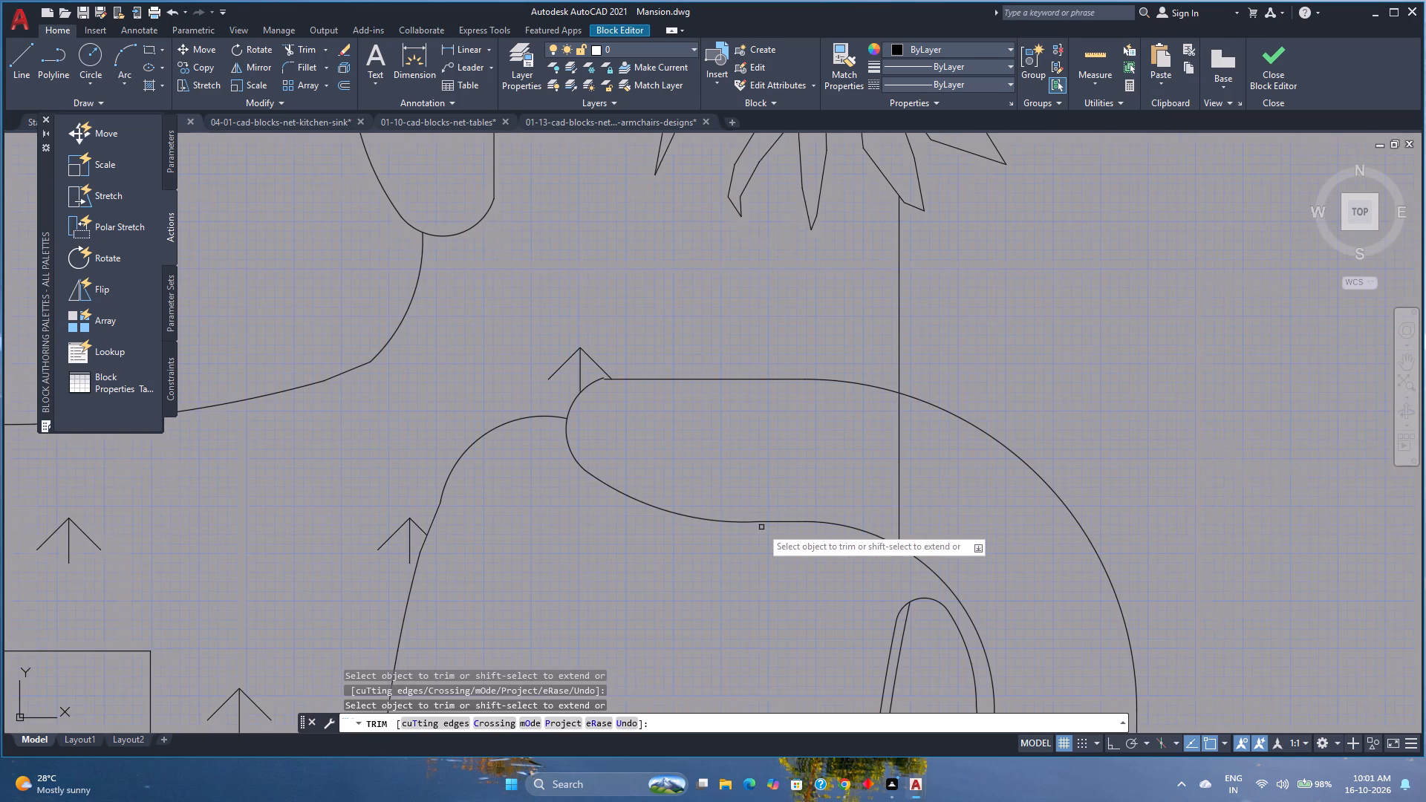
pyautogui.click(858, 456)
pyautogui.click(927, 494)
pyautogui.scroll(-3, 696, 513)
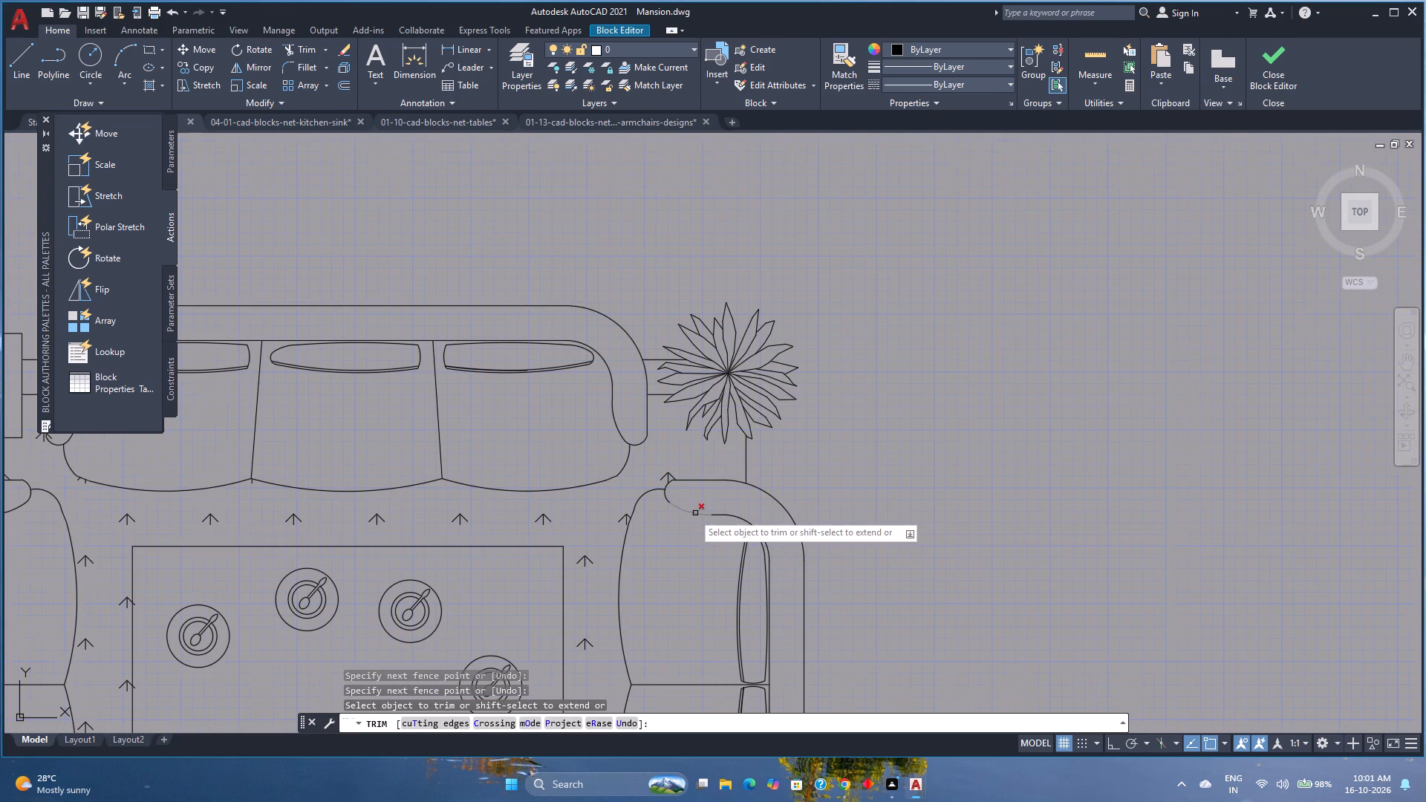
# Stretch the end of the mirrored sofa's upper armrest line to meet the end of the rounded armrest arc.
pyautogui.press('space')
pyautogui.scroll(1, 693, 487)
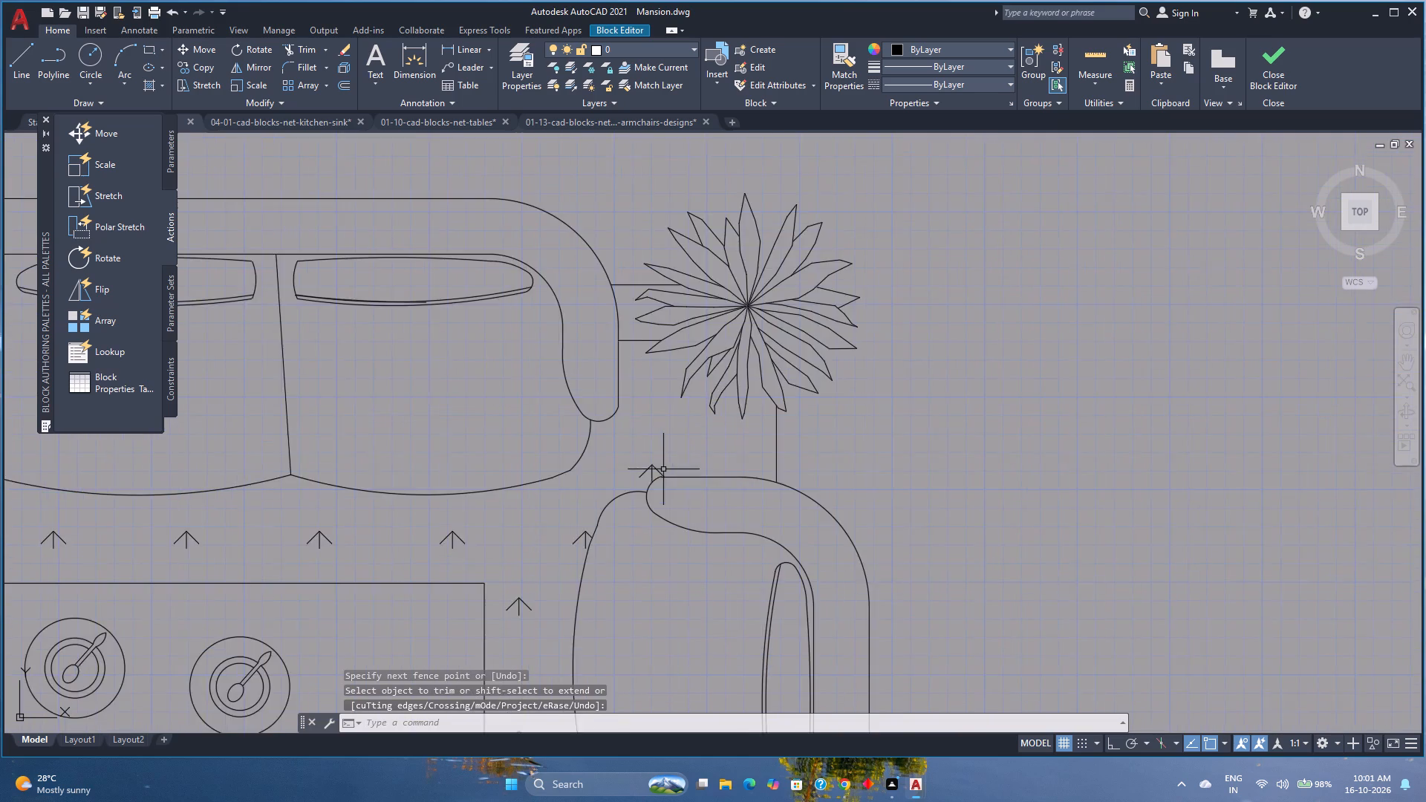
pyautogui.scroll(4, 663, 469)
pyautogui.click(644, 532)
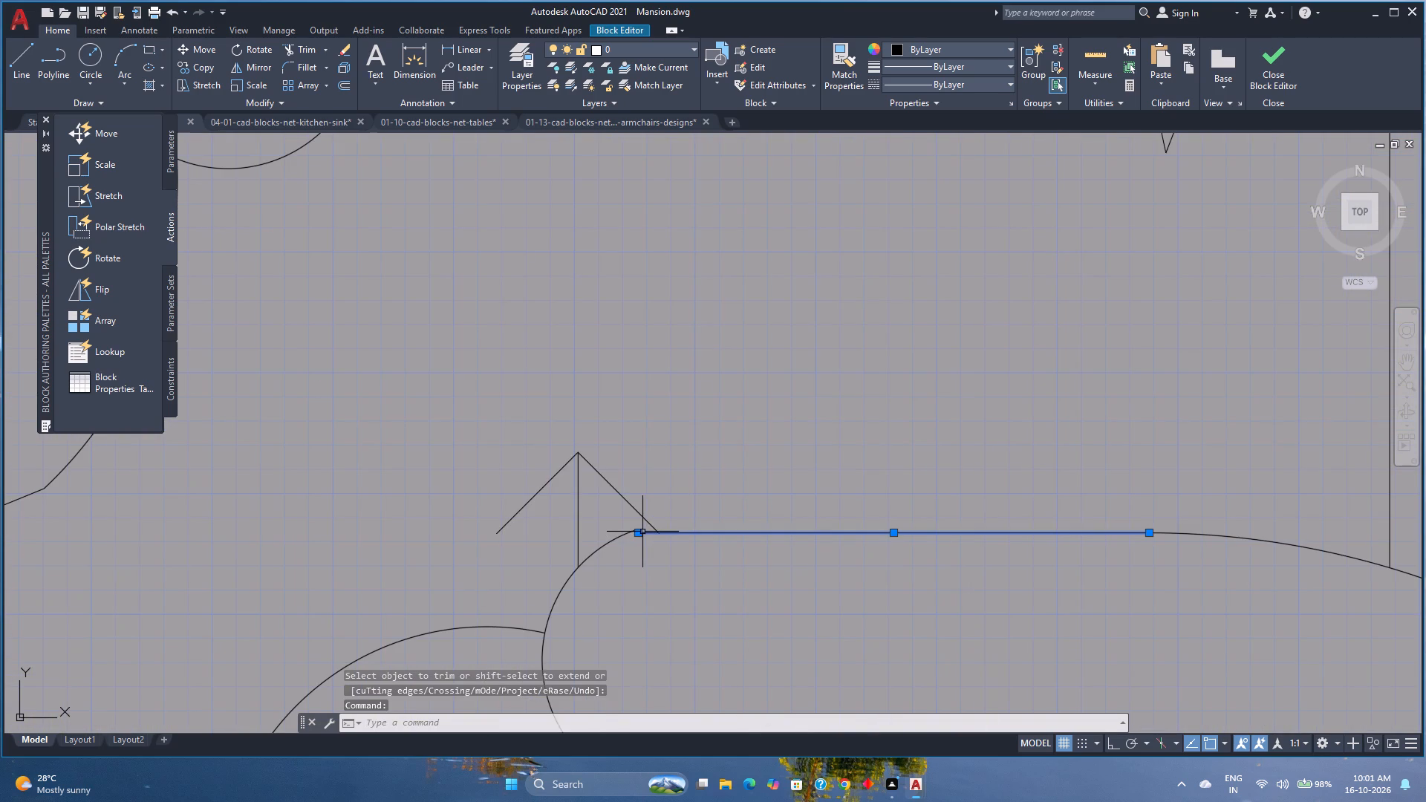
pyautogui.scroll(4, 642, 532)
pyautogui.click(611, 543)
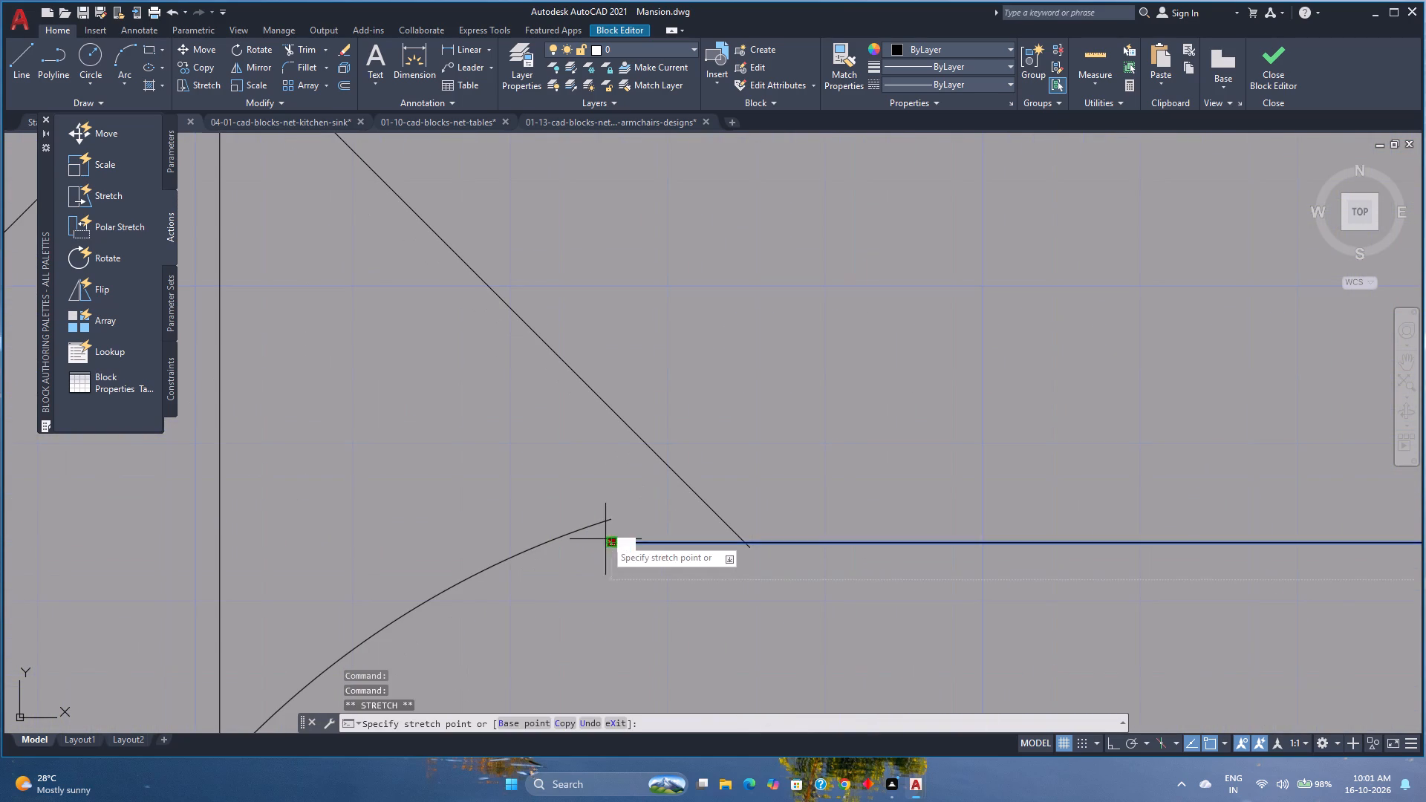
pyautogui.click(612, 521)
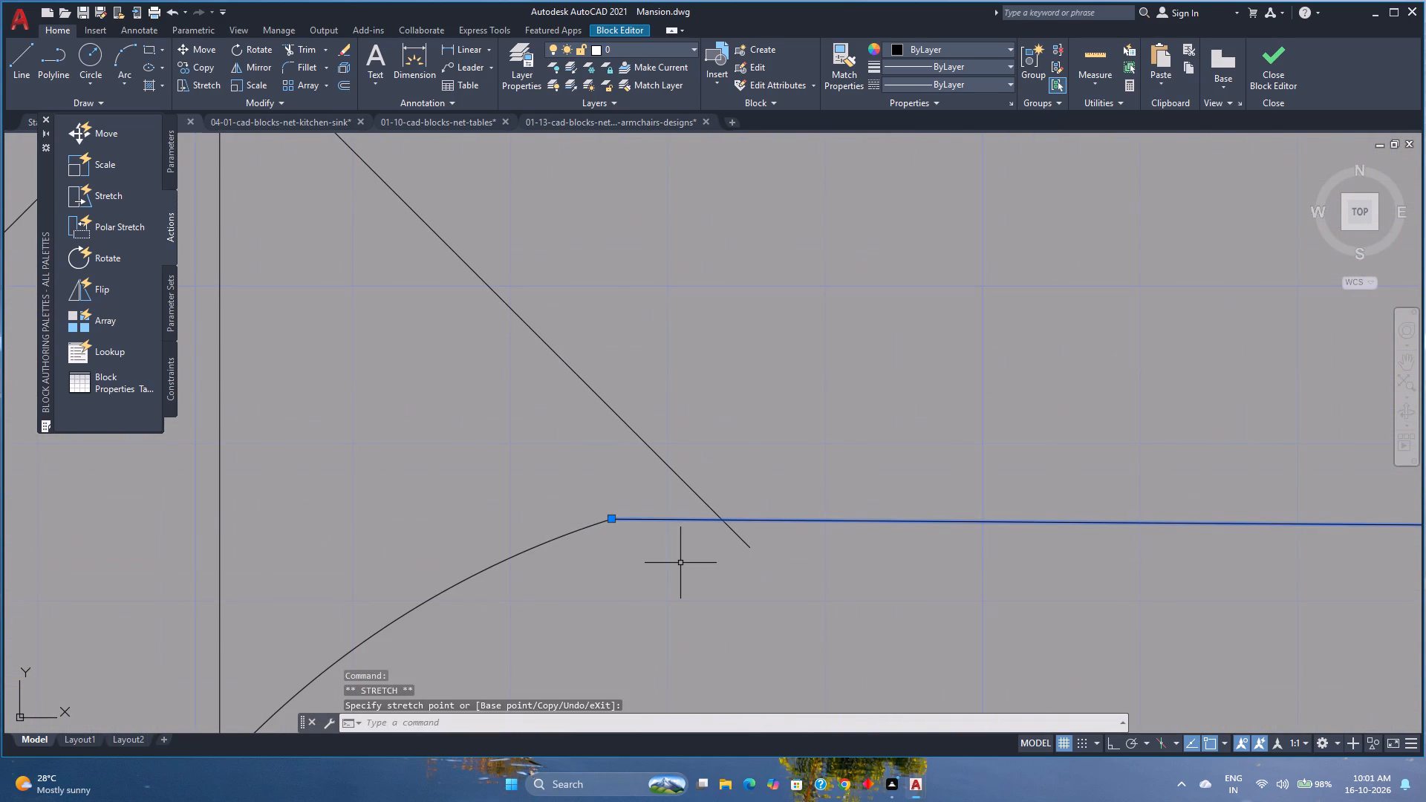
pyautogui.press('Escape')
# Trim the rug arrow's tip that crosses into the mirrored sofa's upper armrest.
pyautogui.write('tr')
pyautogui.press('Return')
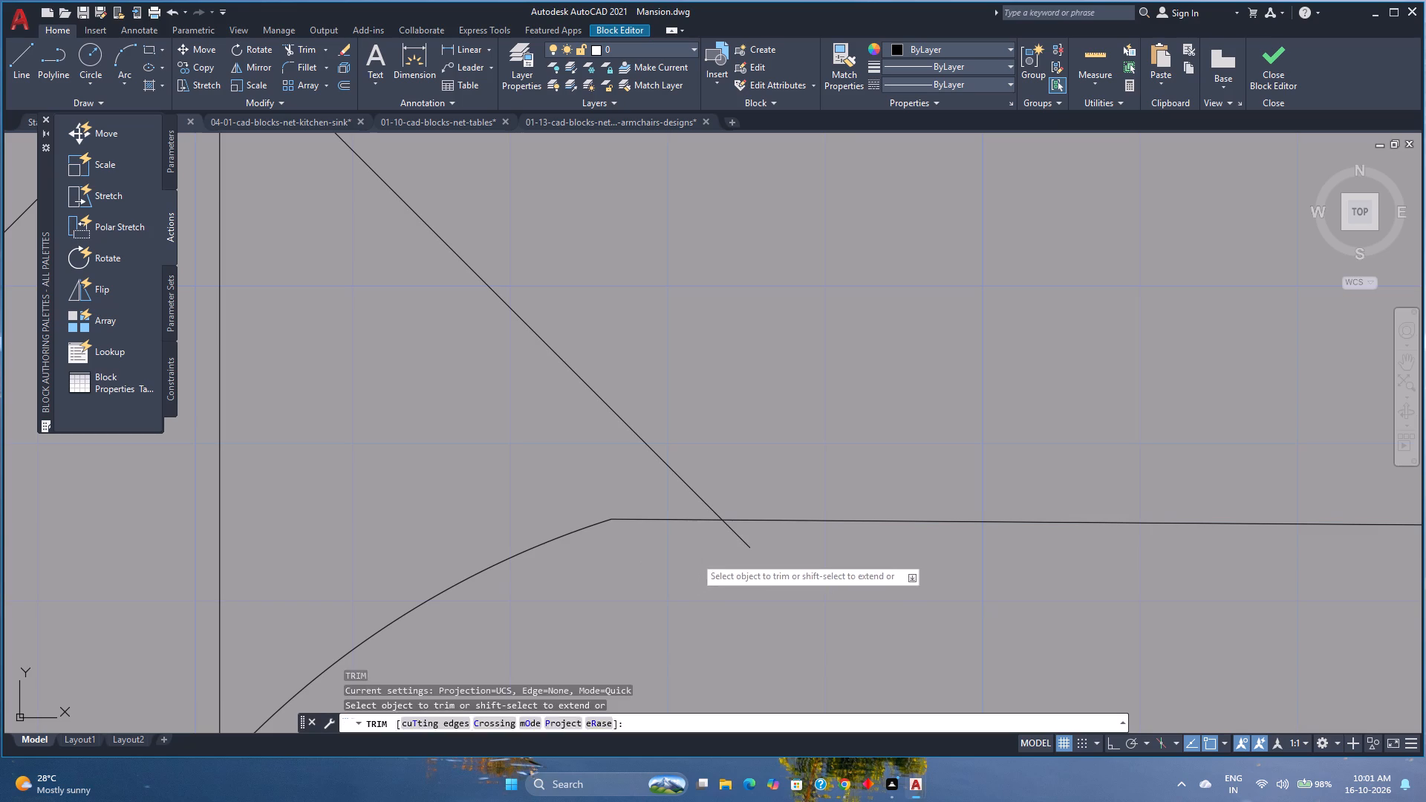
pyautogui.click(695, 557)
pyautogui.click(768, 534)
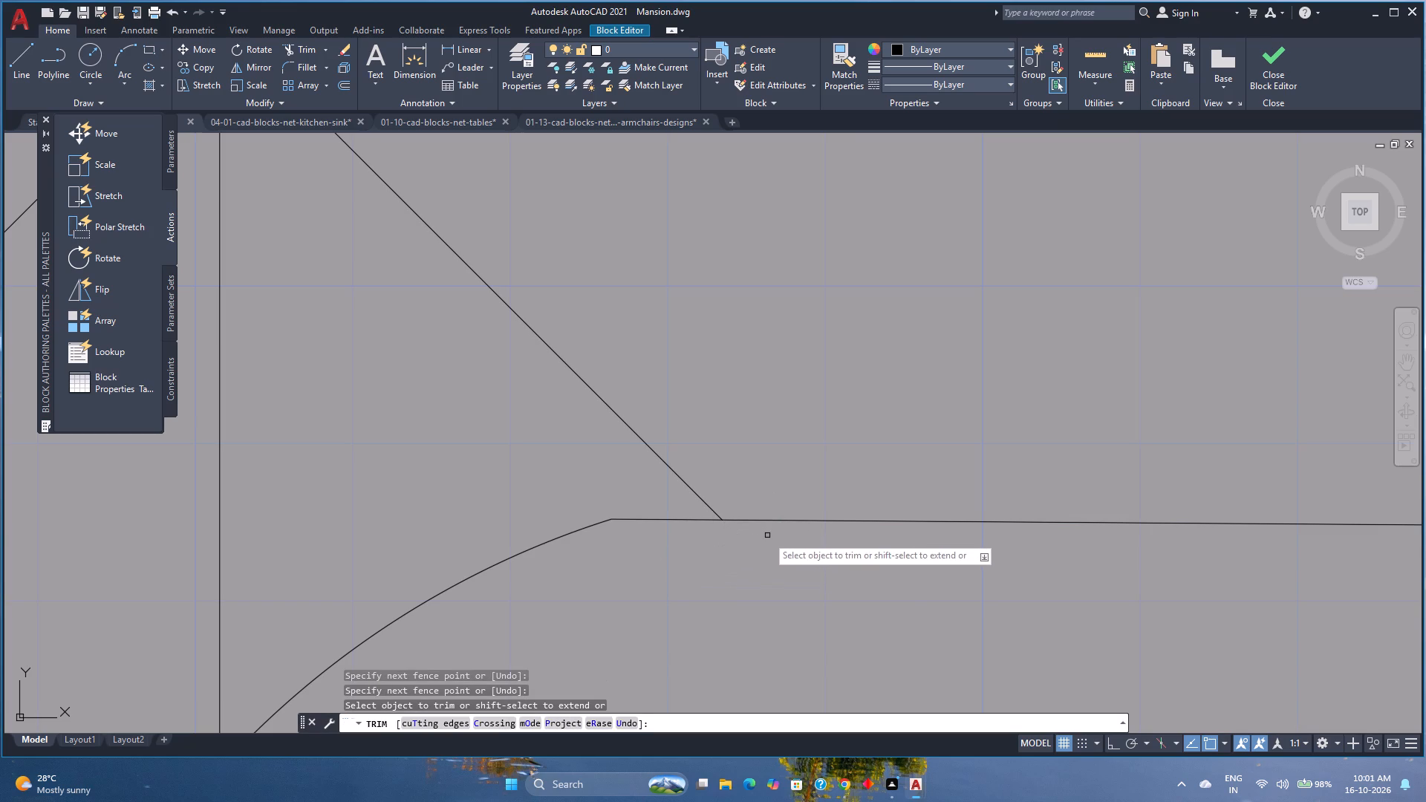
pyautogui.press('space')
# Erase the stray specks inside the mirrored sofa's lower seat.
pyautogui.scroll(-10, 767, 536)
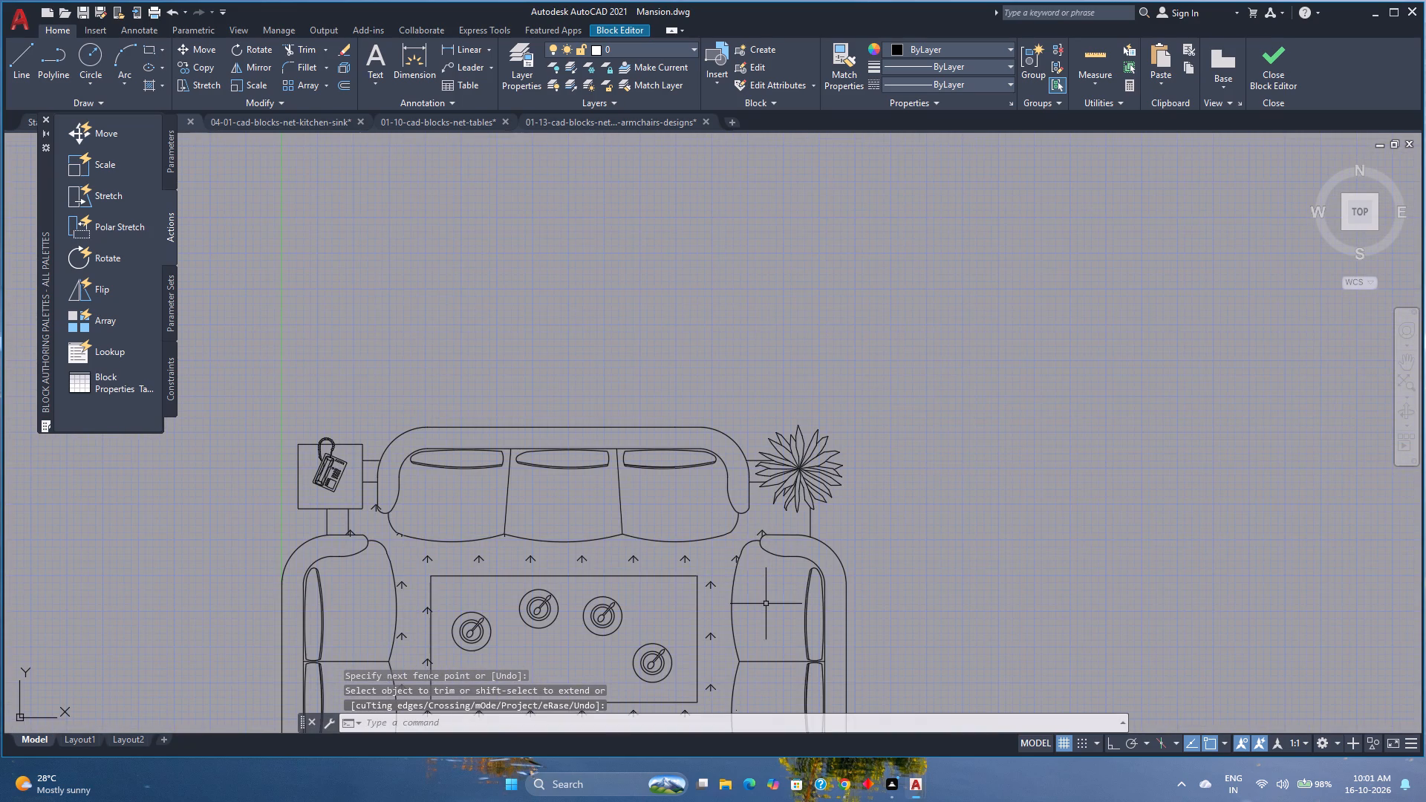
pyautogui.moveTo(766, 606); pyautogui.dragTo(745, 520, button='middle')
pyautogui.middleClick(744, 515)
pyautogui.scroll(-1, 741, 490)
pyautogui.scroll(3, 764, 619)
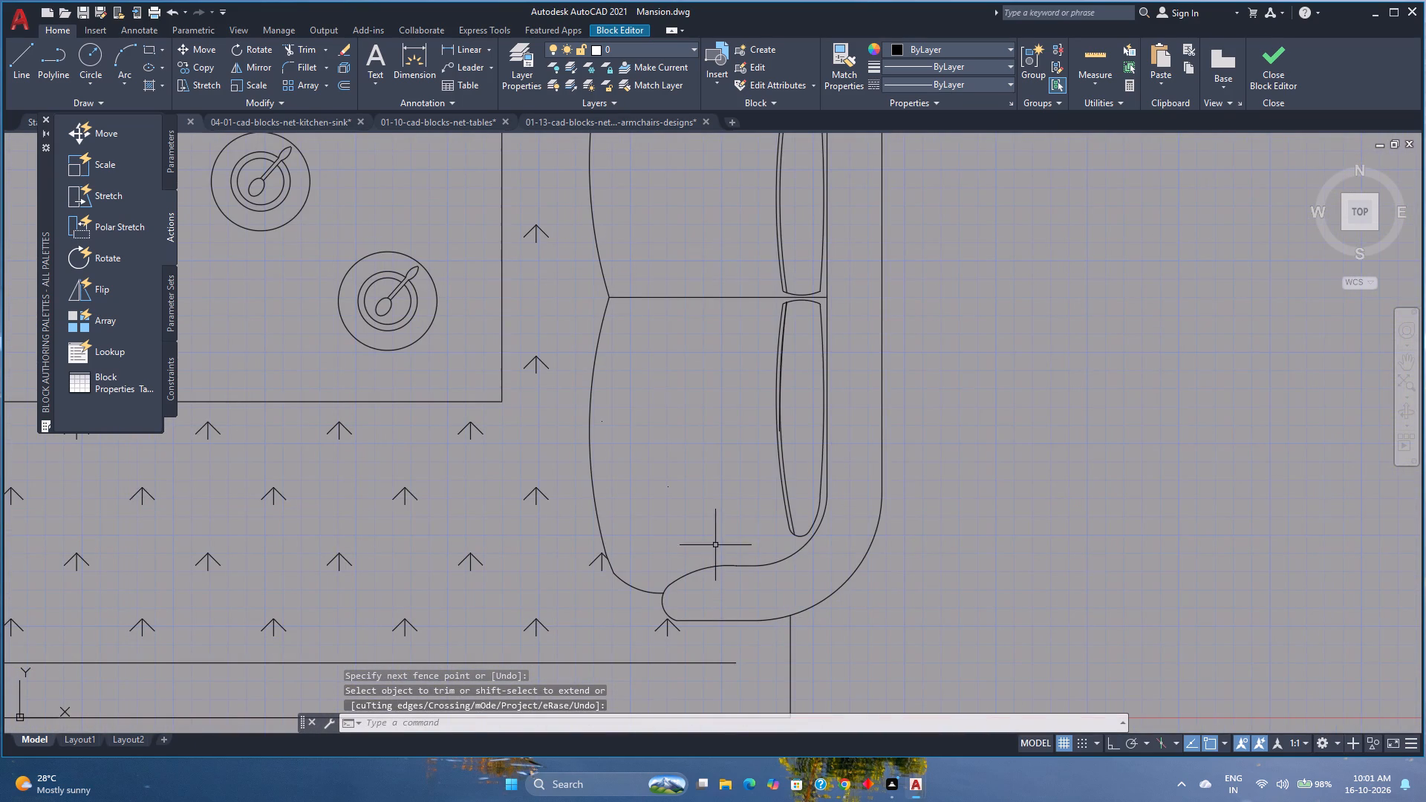
pyautogui.click(715, 533)
pyautogui.click(631, 406)
pyautogui.press('Delete')
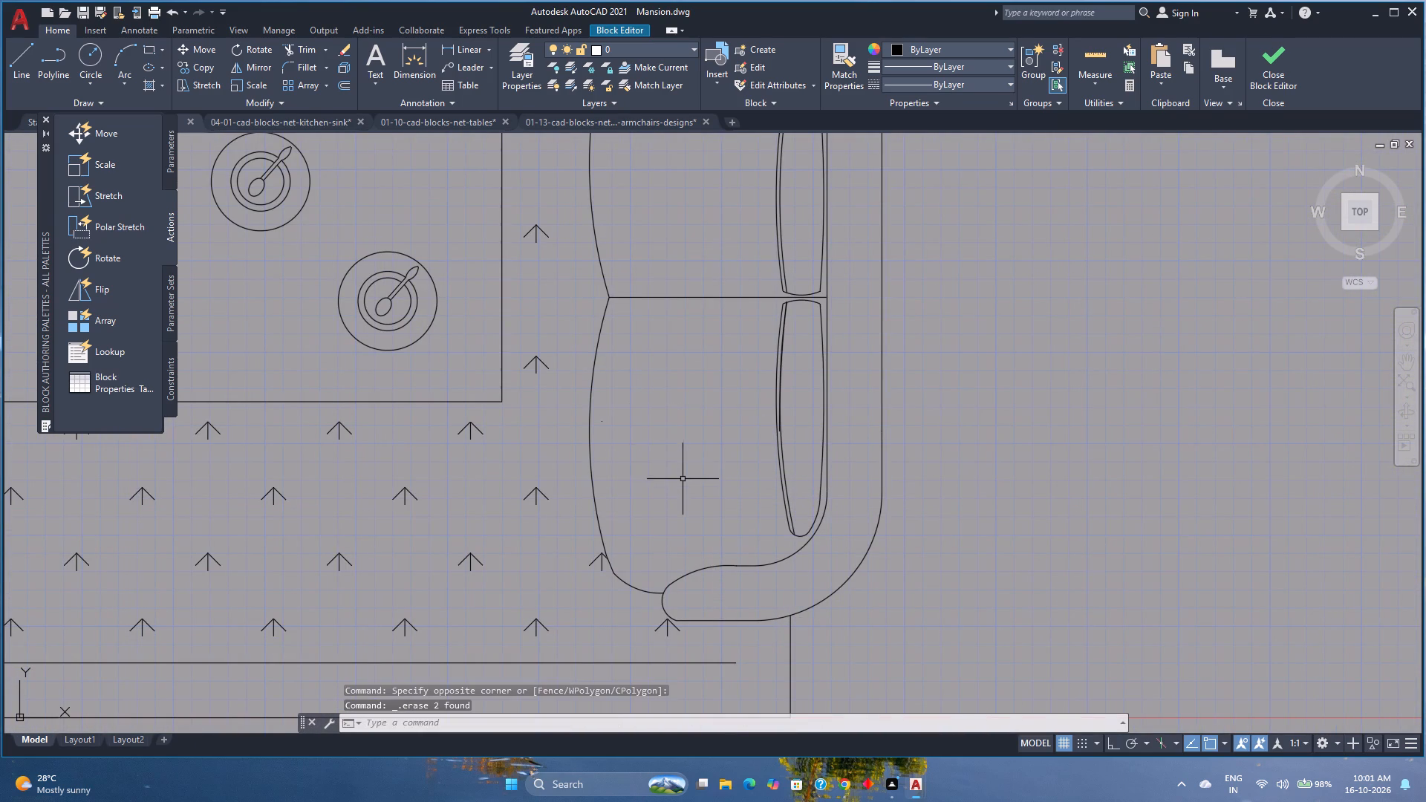
# Close the Block Editor, saving the changes to the sofa set block.
pyautogui.scroll(4, 692, 619)
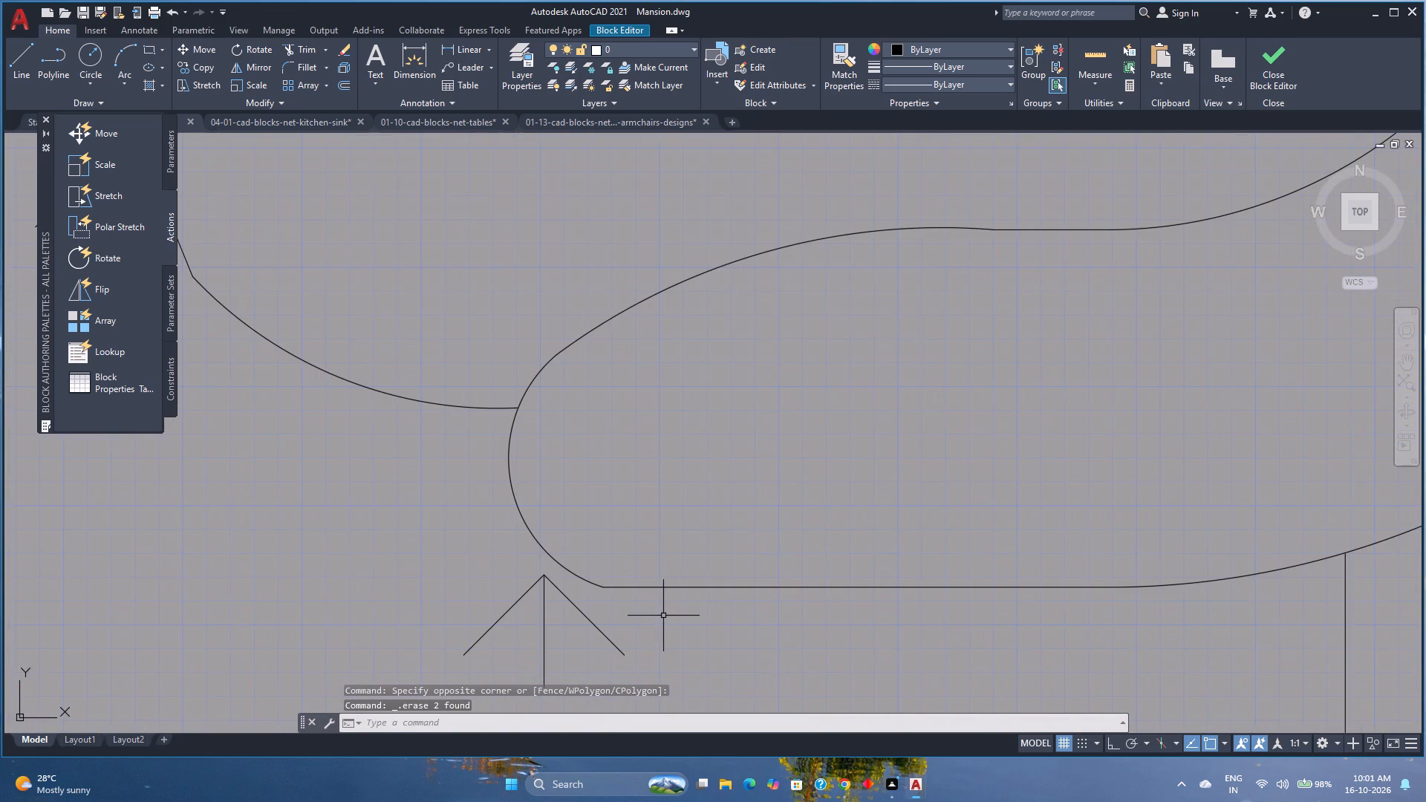
pyautogui.scroll(-7, 660, 610)
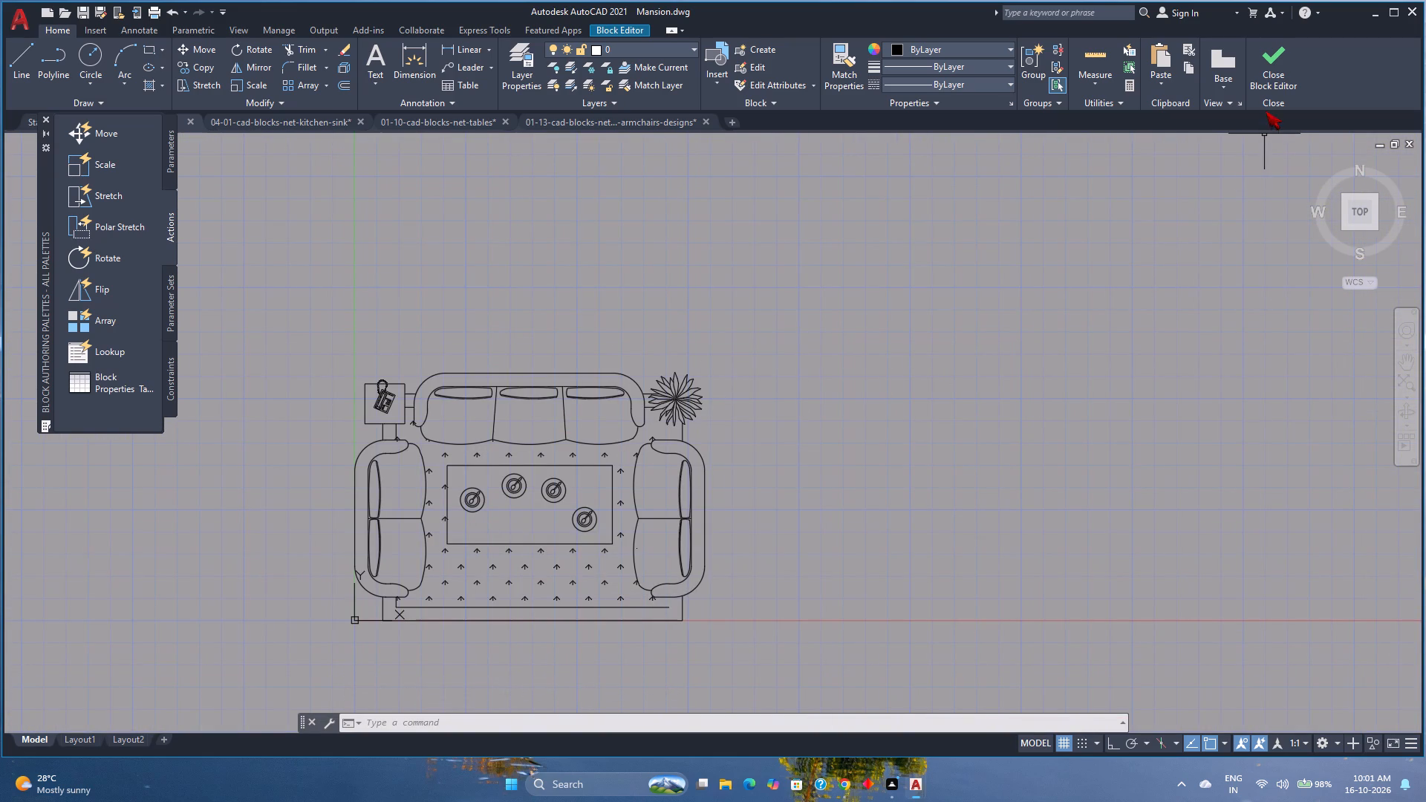
pyautogui.click(1248, 79)
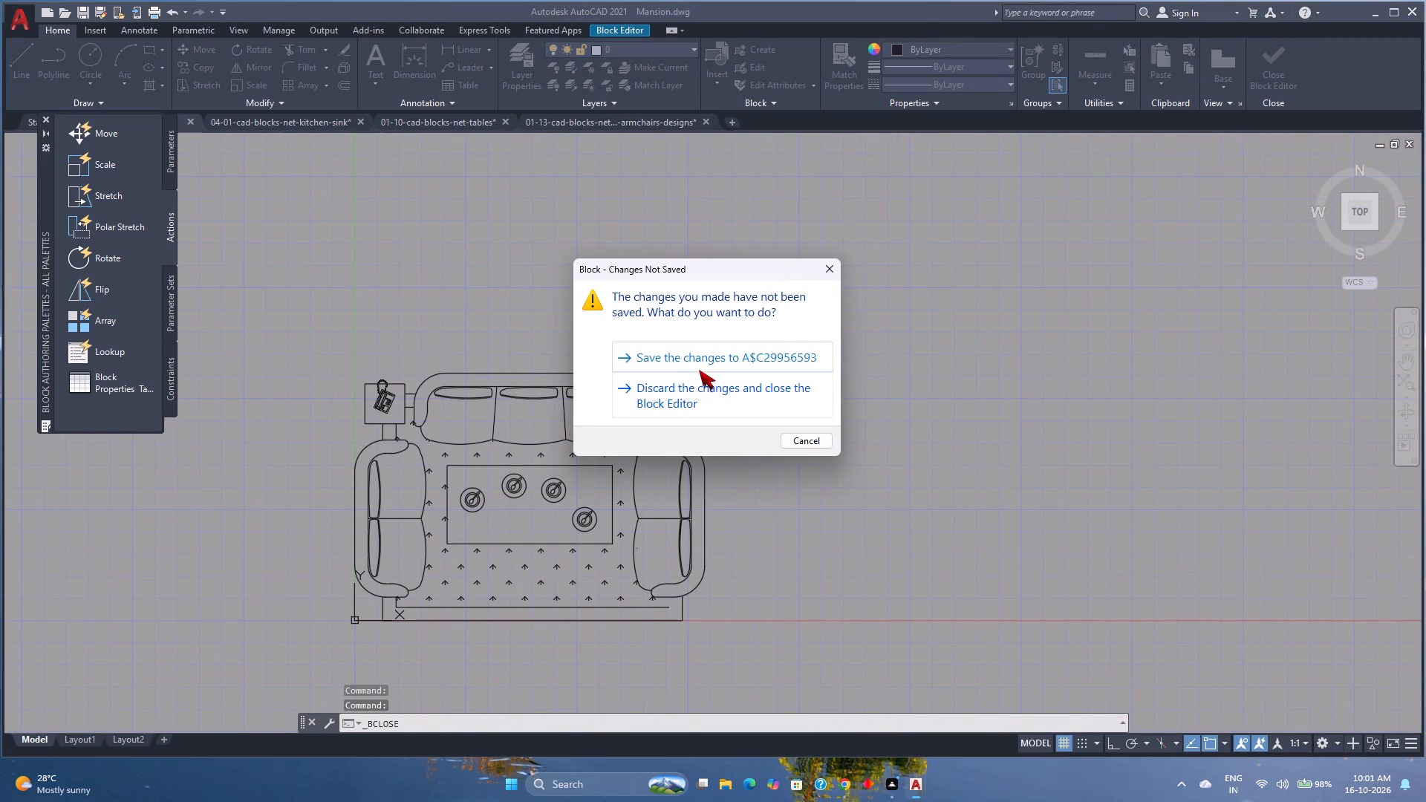
pyautogui.click(699, 368)
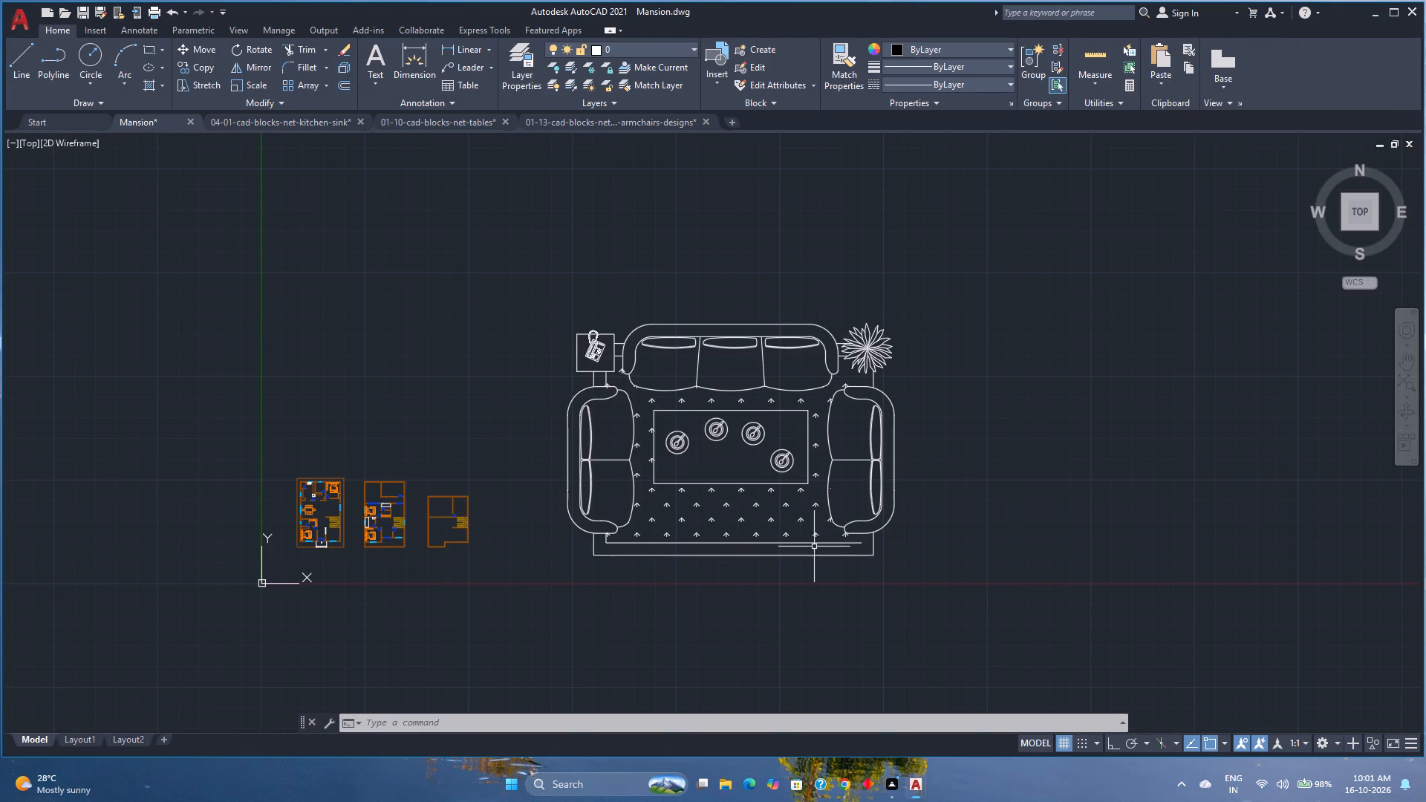
# Reopen the sofa set block for editing and erase the remaining specks at the mirrored sofa's lower seat edge.
pyautogui.scroll(2, 833, 478)
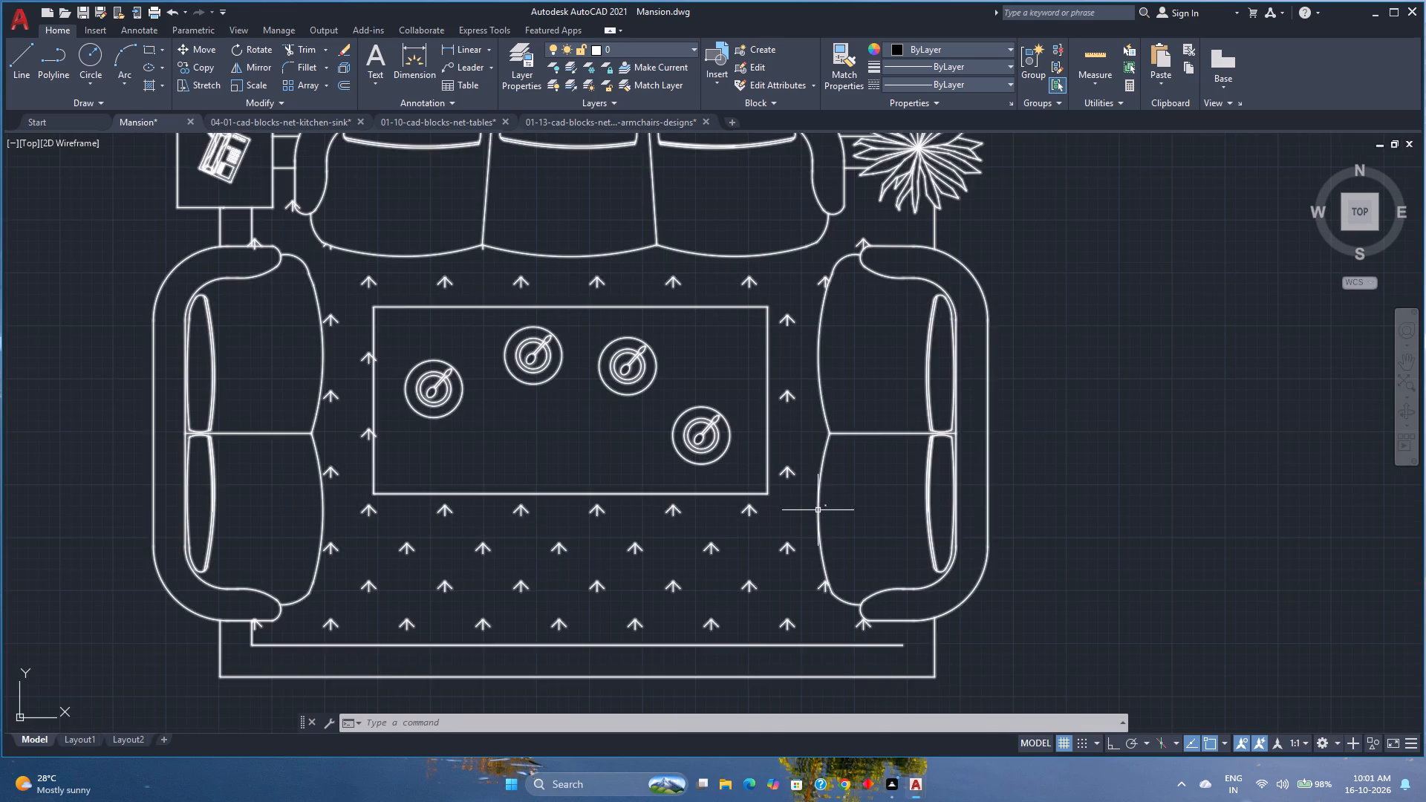
pyautogui.doubleClick(818, 510)
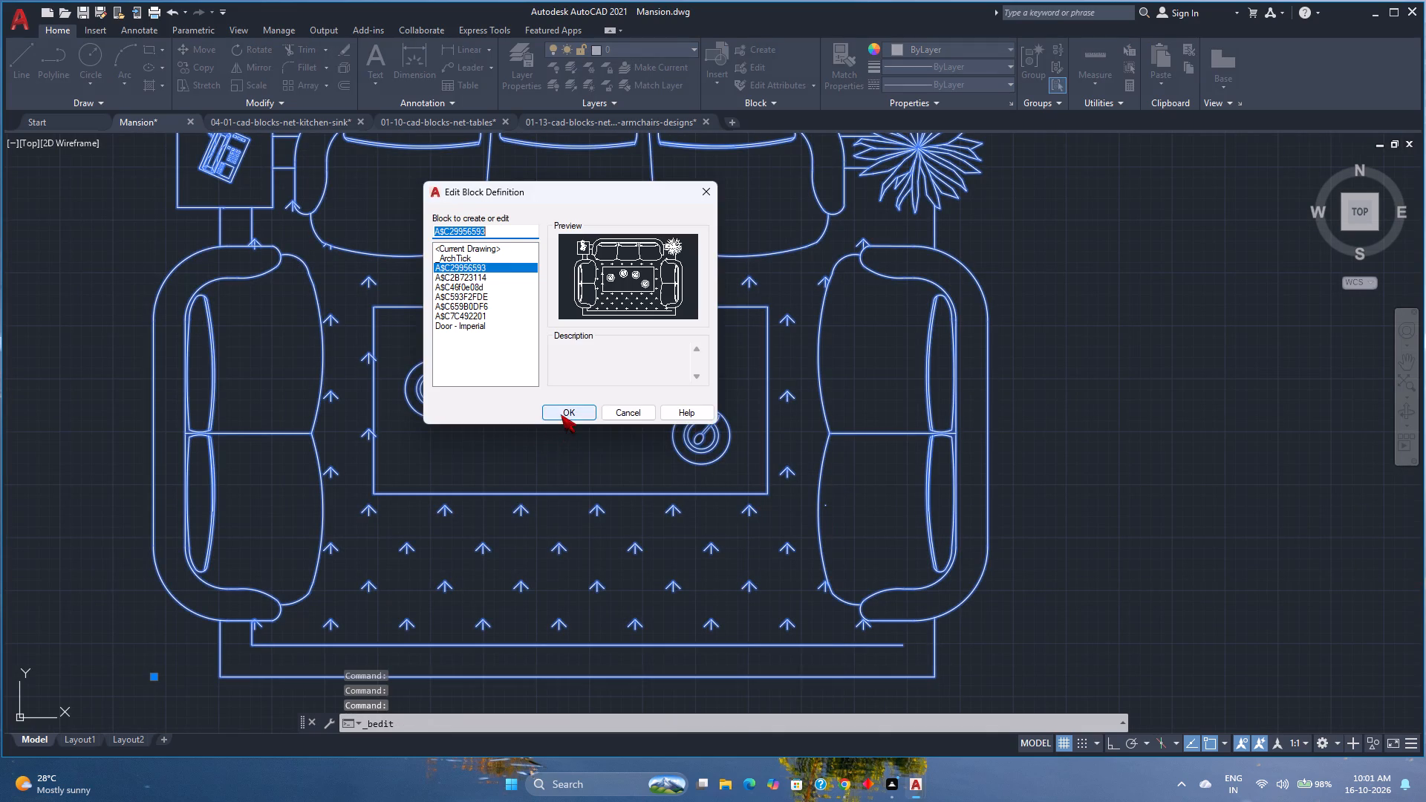
pyautogui.click(561, 414)
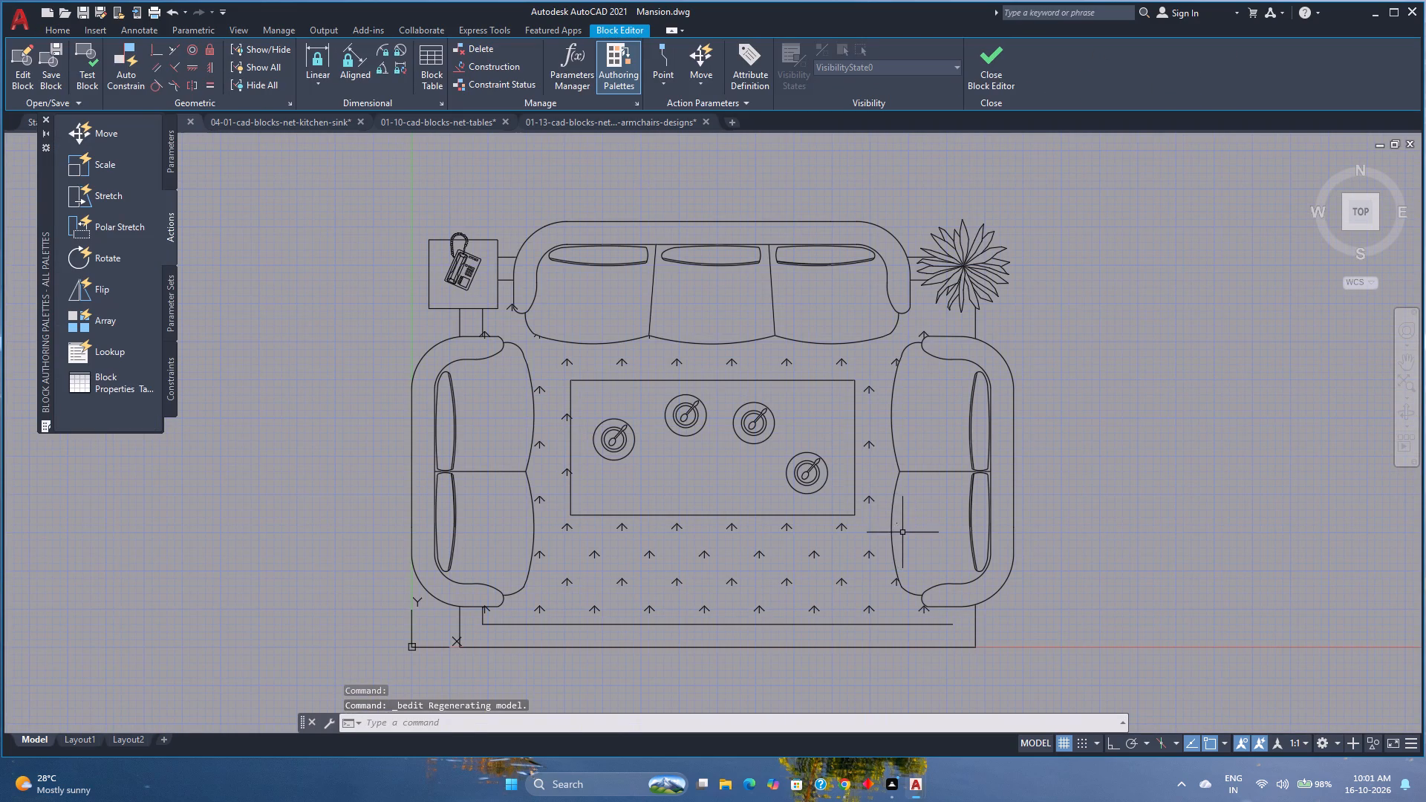
pyautogui.click(902, 532)
pyautogui.click(893, 515)
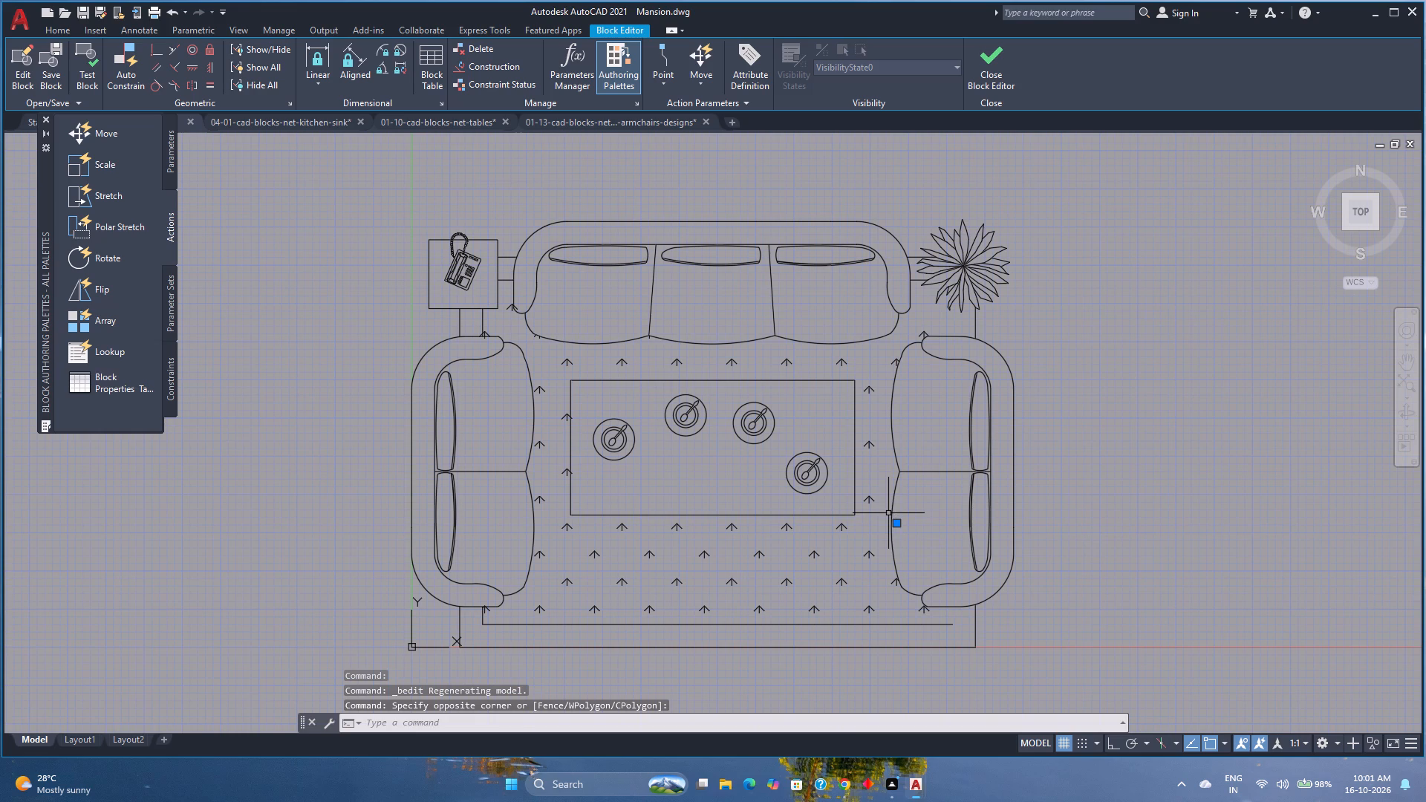
pyautogui.press('Delete')
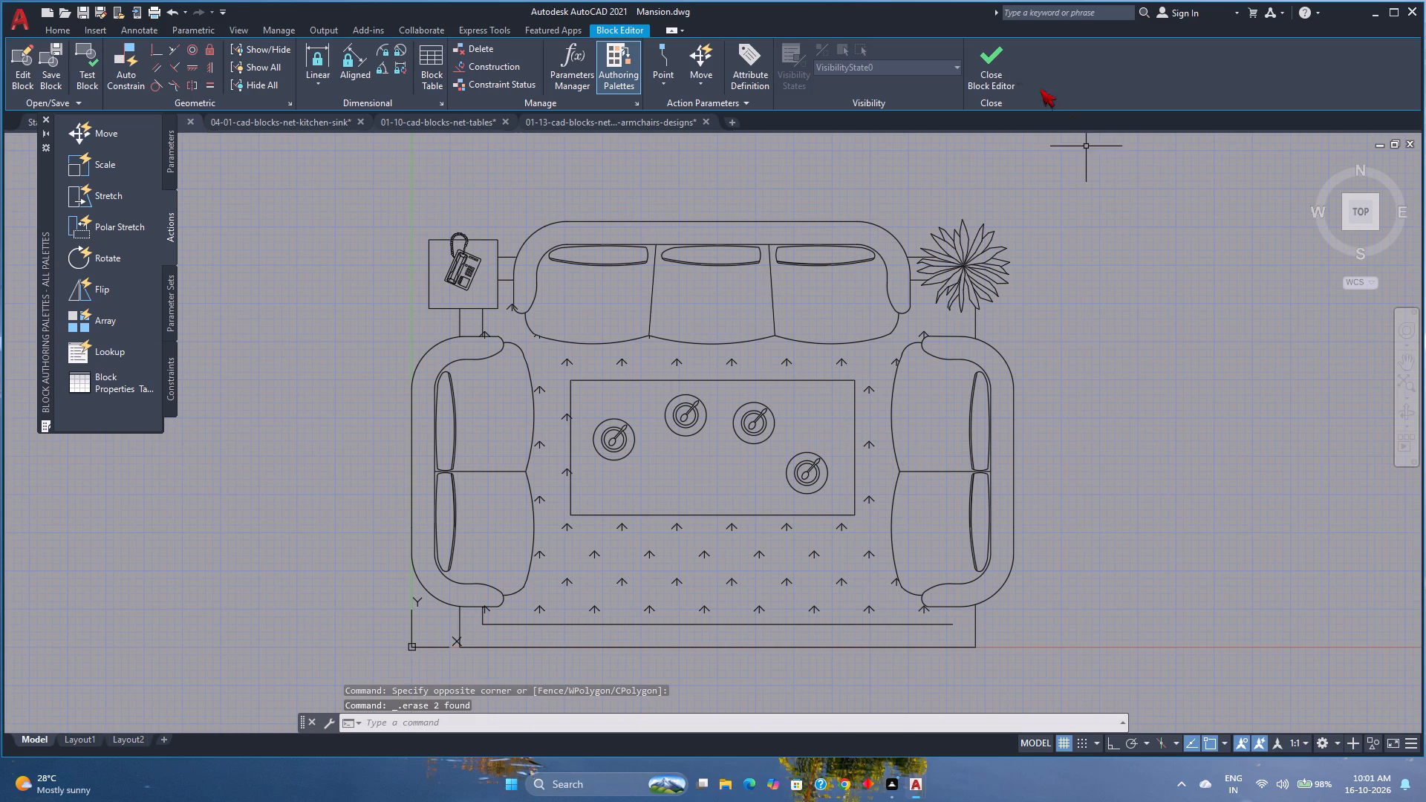
# Save the sofa set block's changes and close the Block Editor.
pyautogui.click(1003, 62)
pyautogui.click(740, 359)
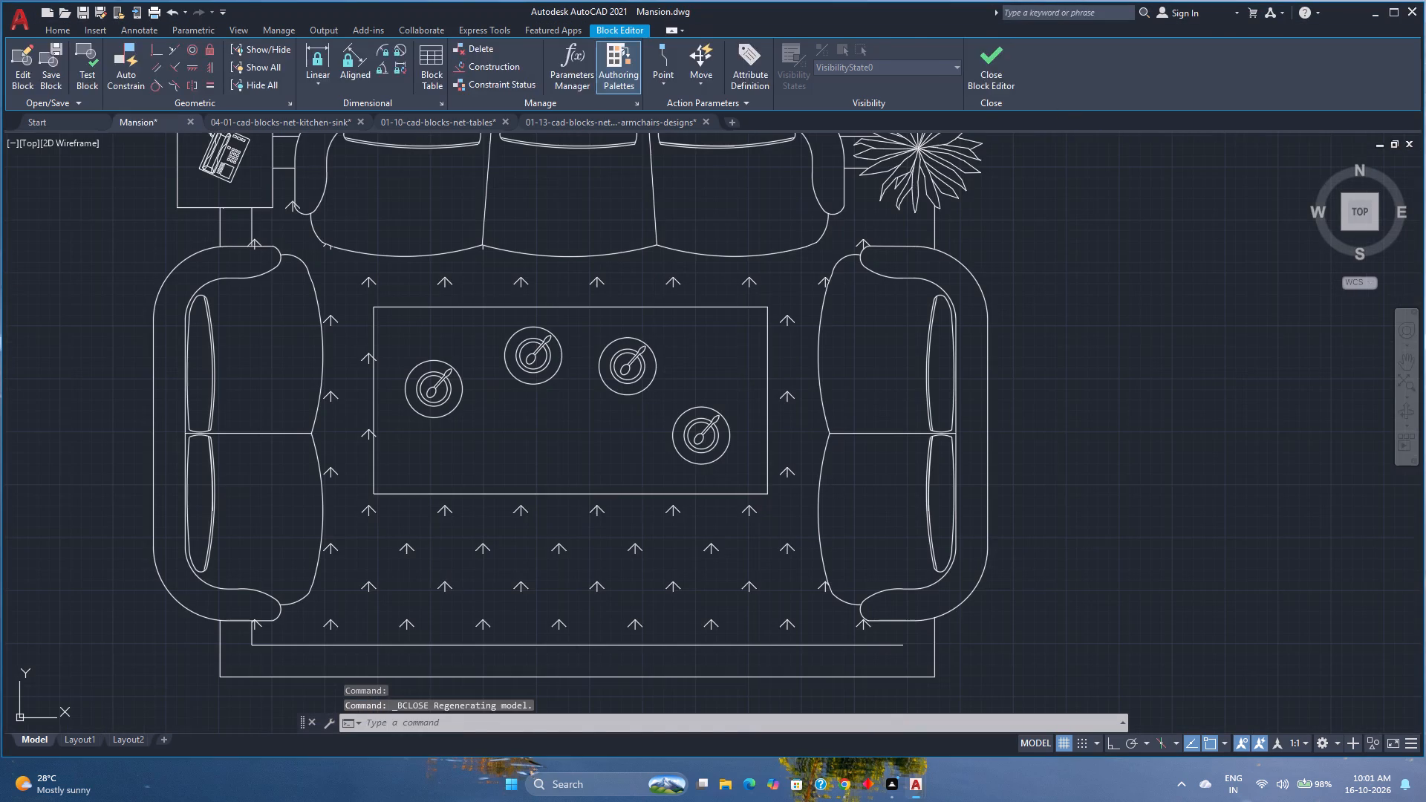
# Measure the room below the staircase on the first floor plan with Quick measure.
pyautogui.scroll(-3, 736, 437)
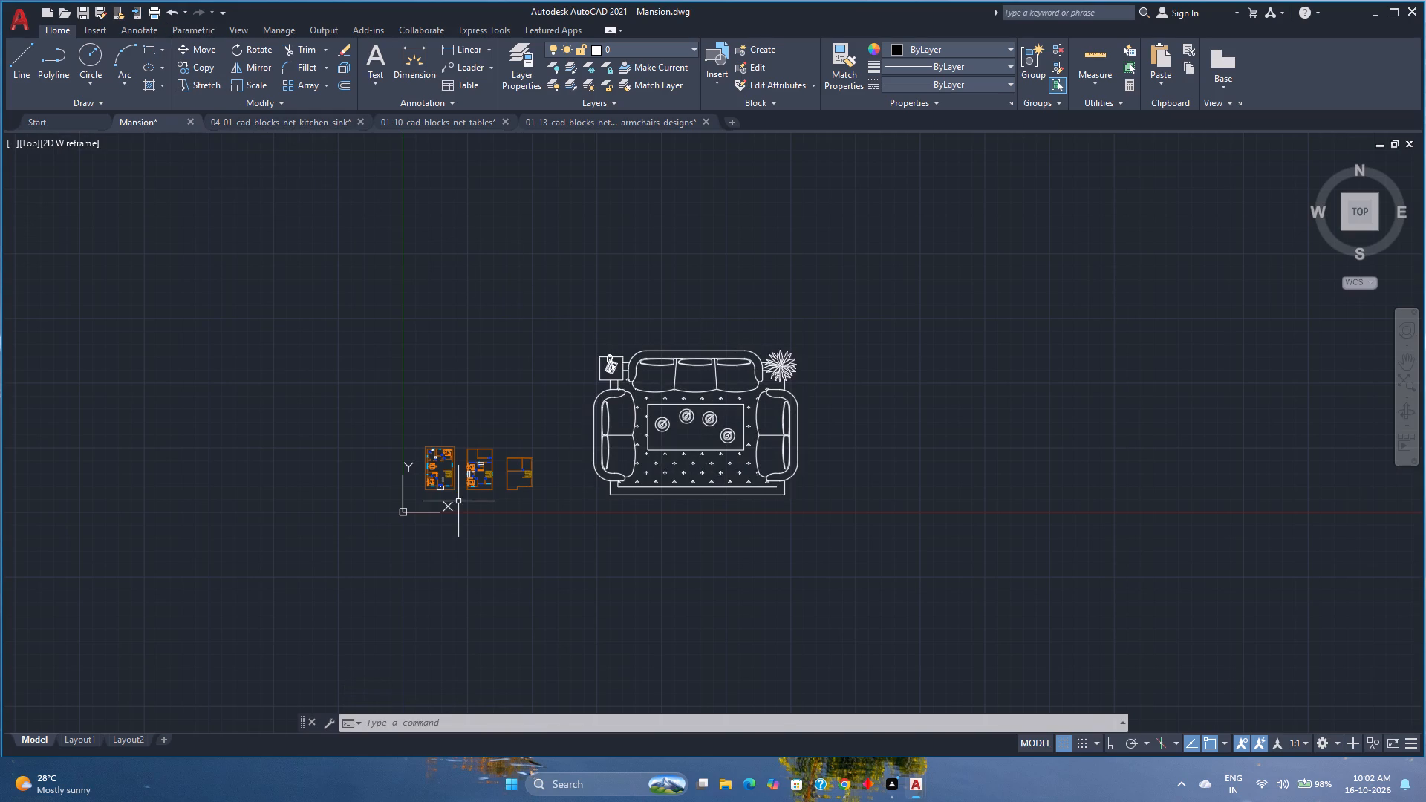
pyautogui.scroll(5, 447, 483)
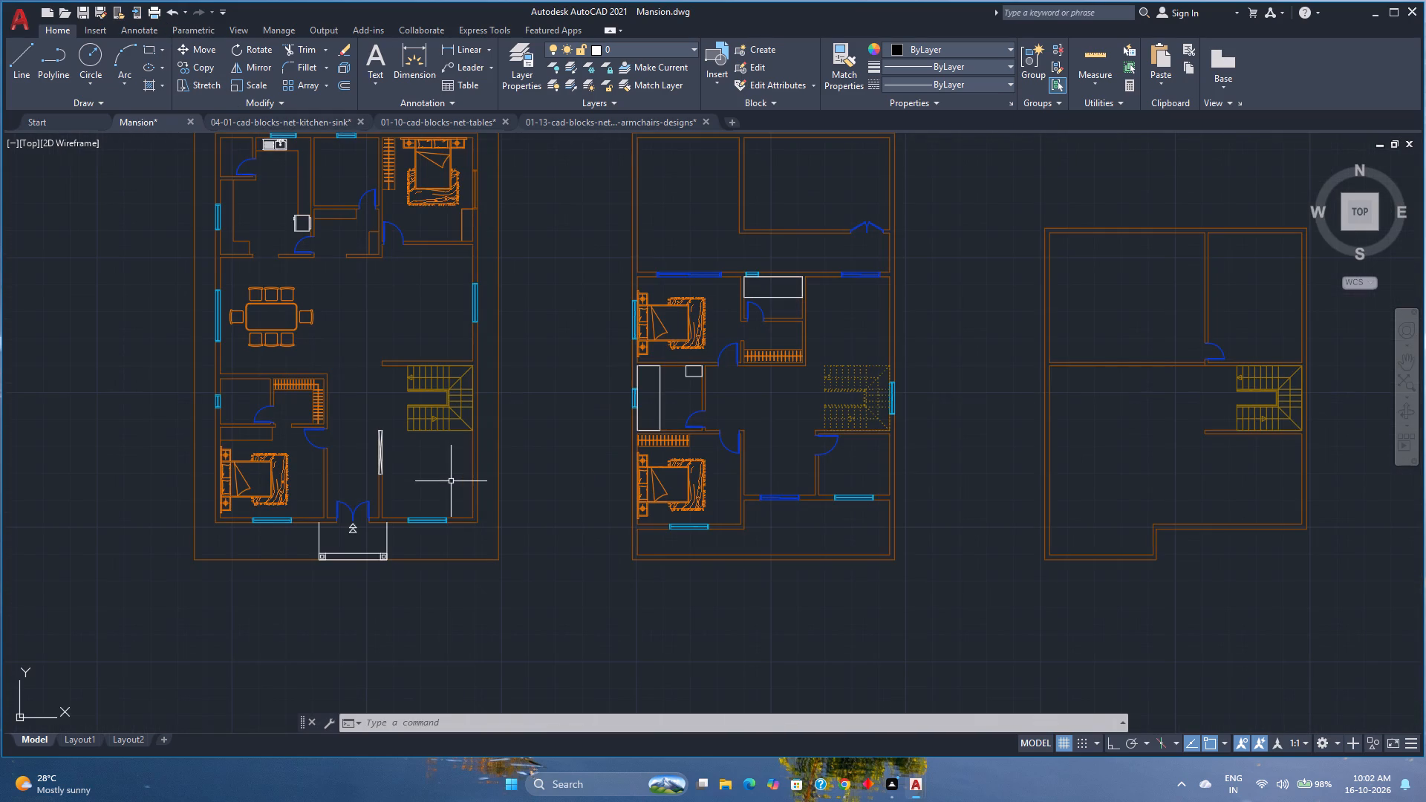
pyautogui.click(1079, 58)
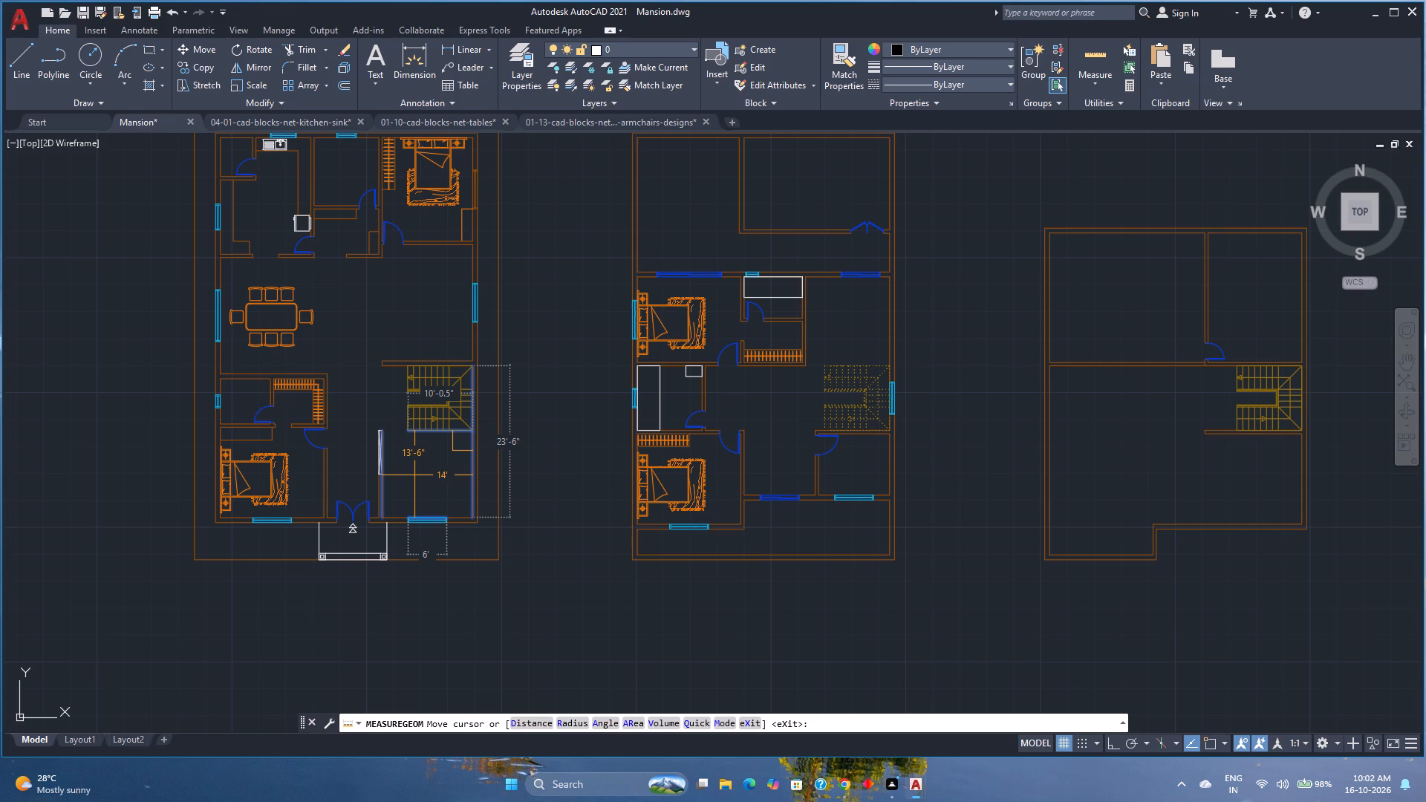
pyautogui.press('Escape')
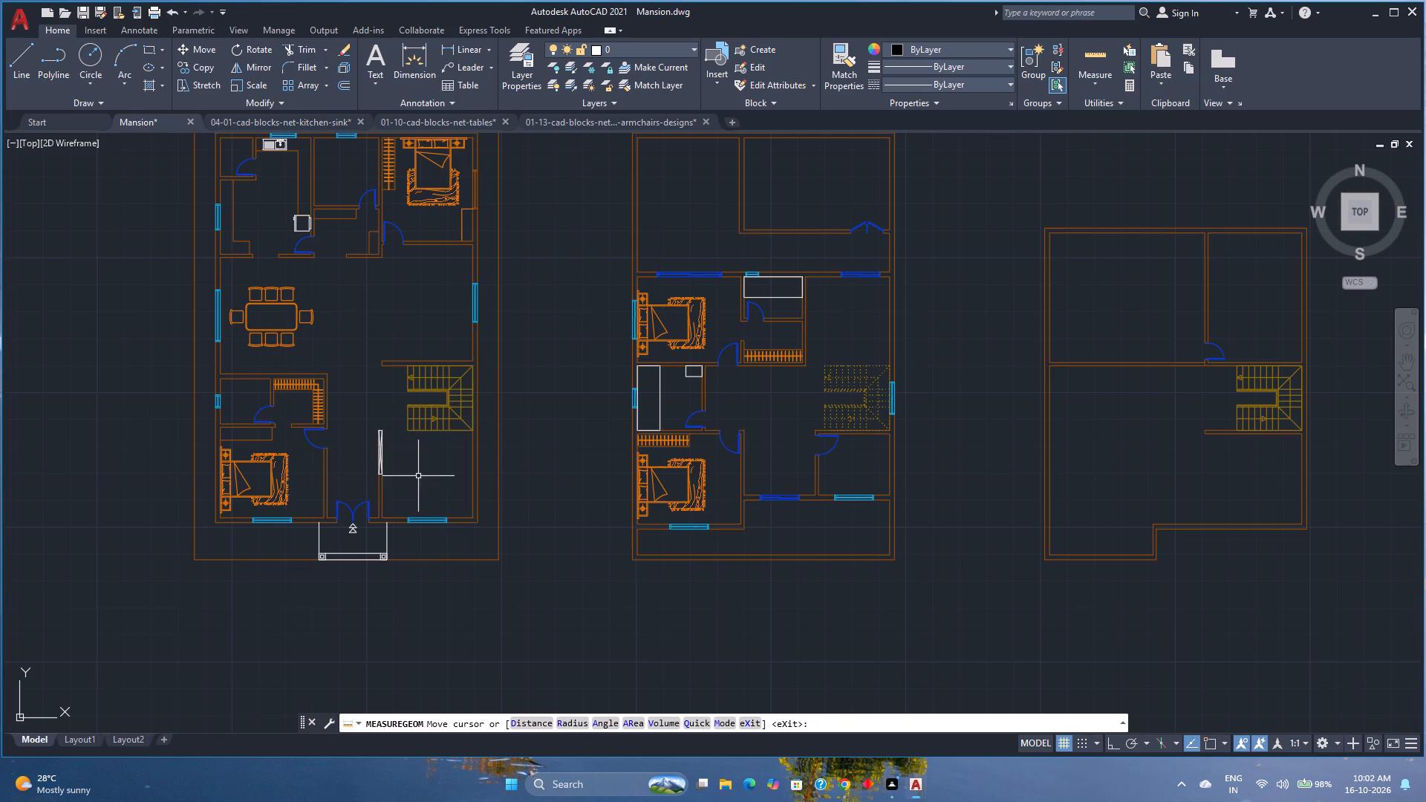
# Draw a vertical construction line through the outer edge of the telephone side table in the sofa set.
pyautogui.scroll(-2, 612, 391)
pyautogui.moveTo(1070, 442); pyautogui.dragTo(446, 461, button='middle')
pyautogui.middleClick(446, 461)
pyautogui.scroll(-2, 445, 461)
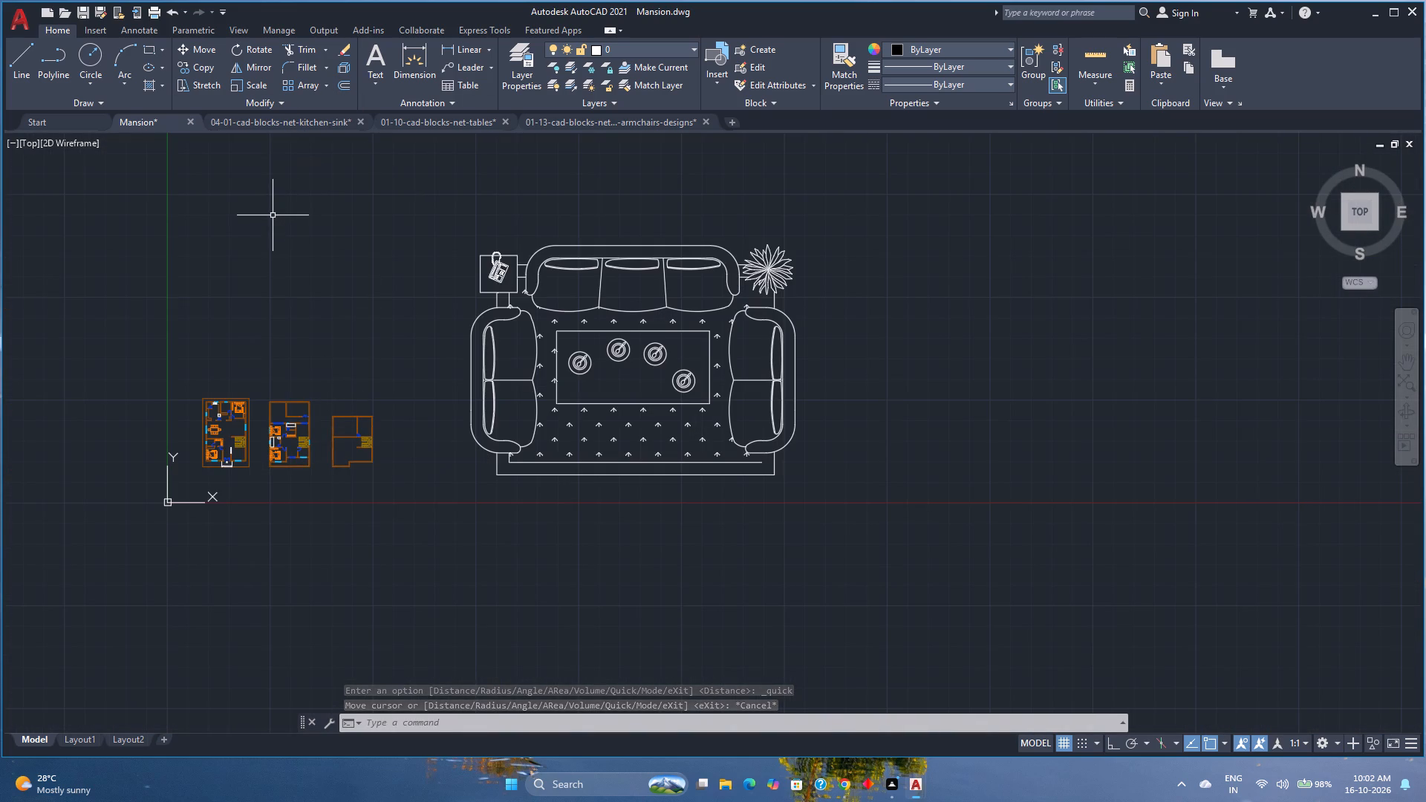
pyautogui.write('xl')
pyautogui.press('Return')
pyautogui.press('c')
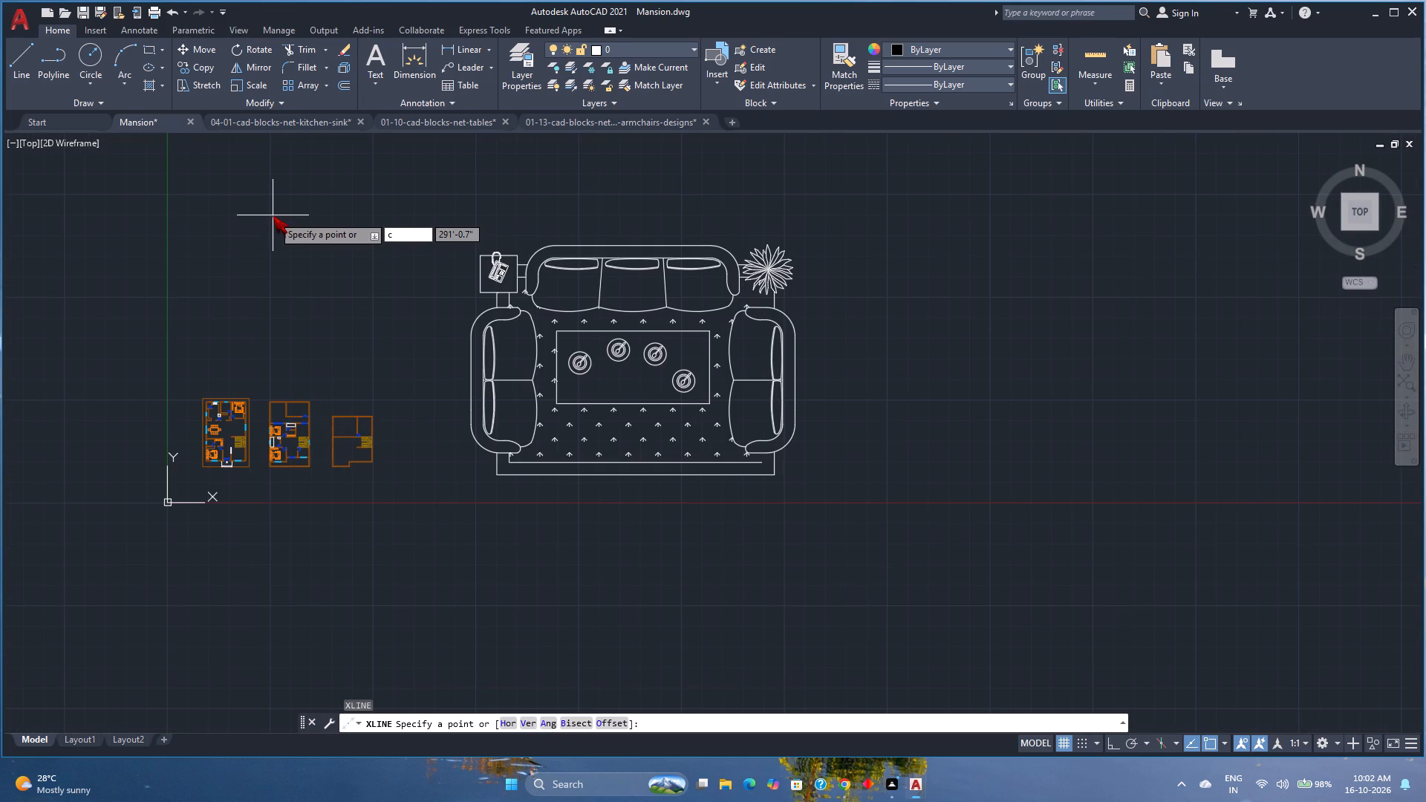
pyautogui.press('BackSpace')
pyautogui.press('v')
pyautogui.press('Return')
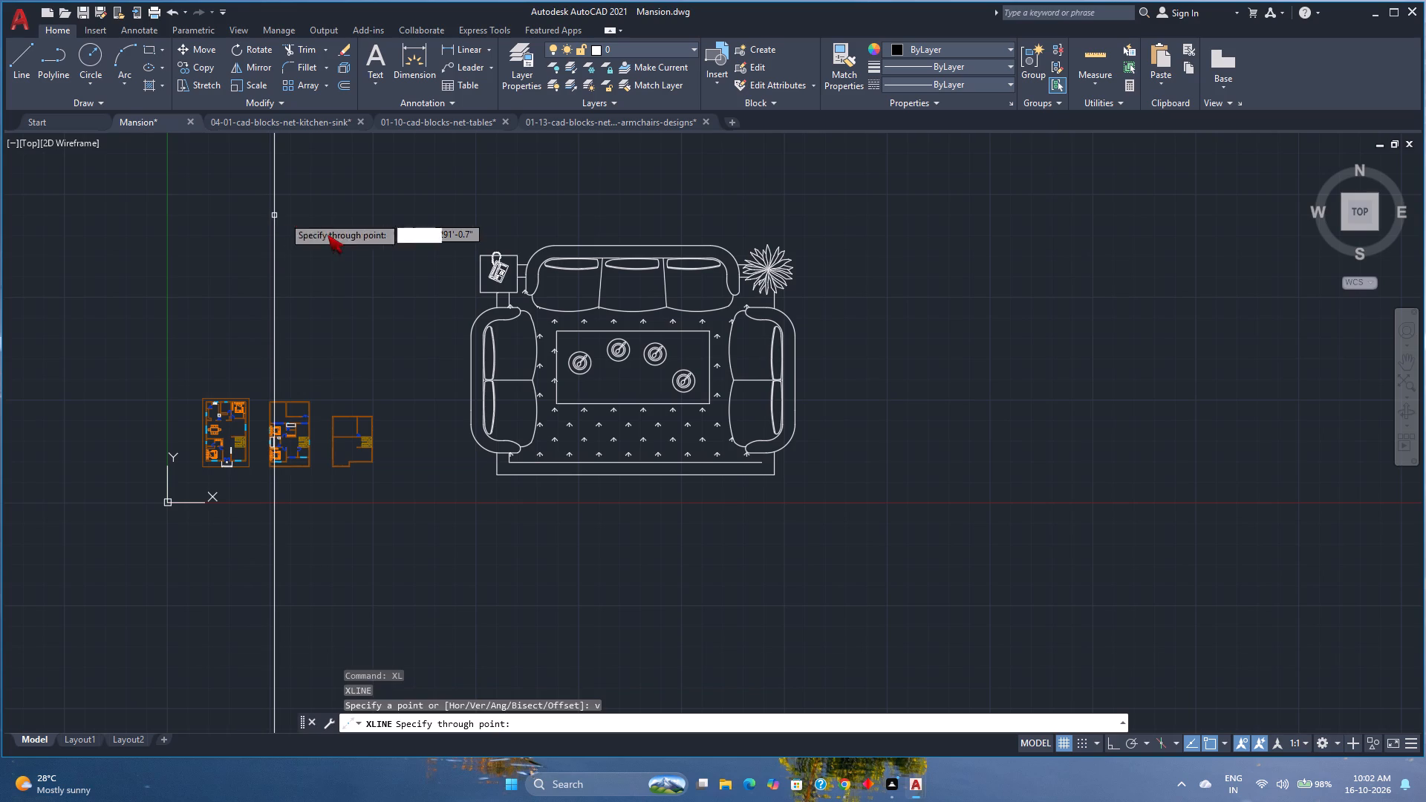
pyautogui.scroll(2, 485, 284)
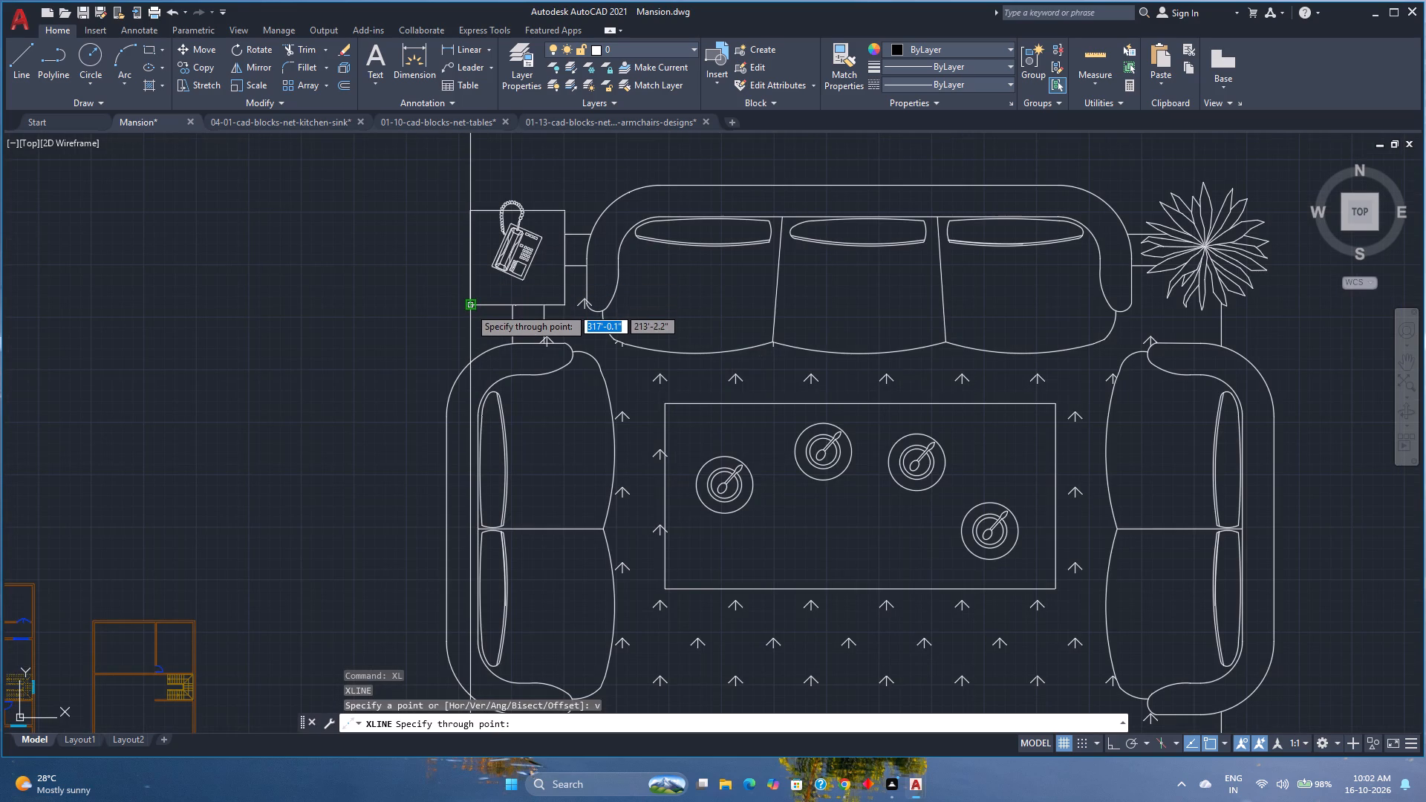
pyautogui.click(469, 307)
pyautogui.scroll(-2, 840, 322)
pyautogui.moveTo(840, 322); pyautogui.dragTo(668, 320, button='middle')
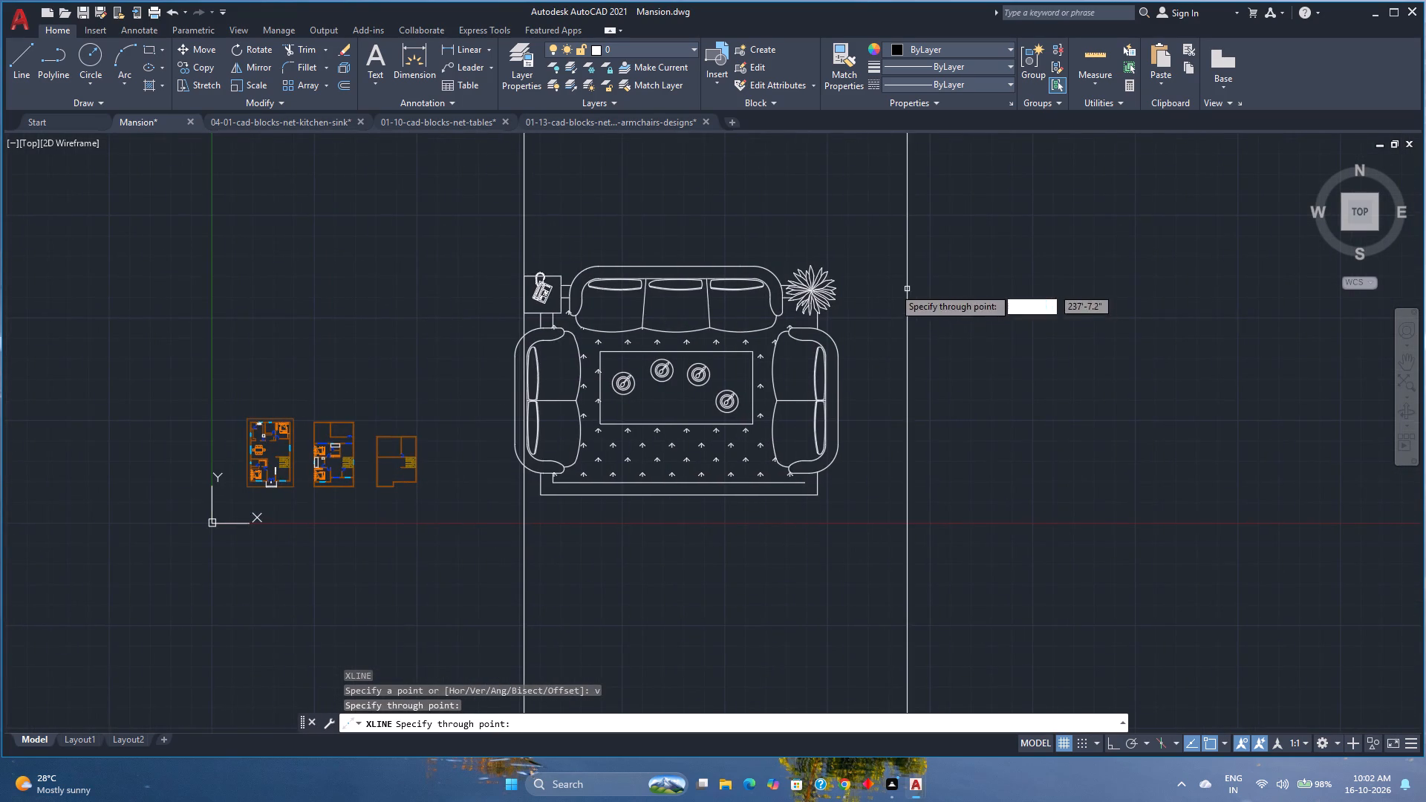
pyautogui.scroll(2, 856, 290)
pyautogui.press('Escape')
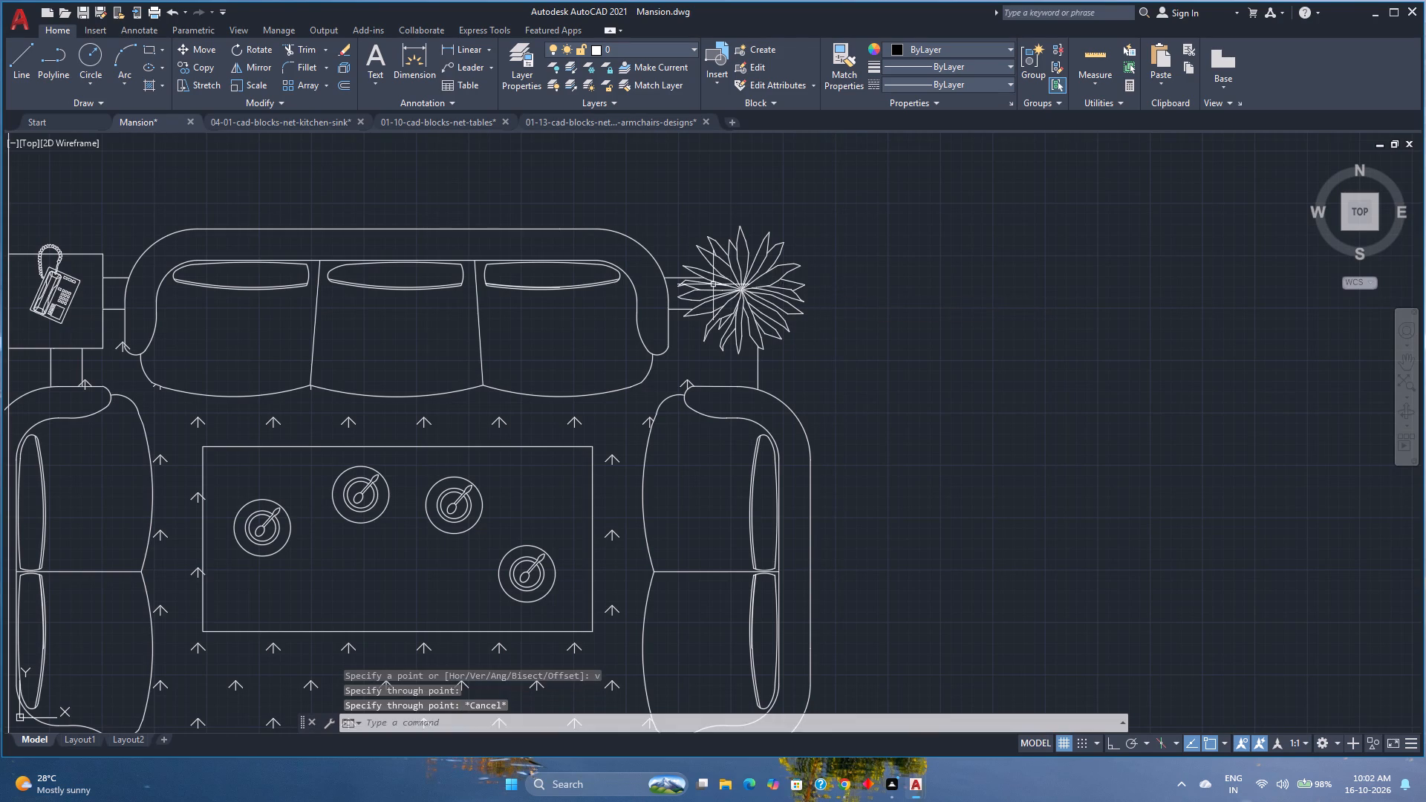
# Offset the vertical construction line 10' toward the sofa set.
pyautogui.scroll(-2, 712, 284)
pyautogui.click(341, 81)
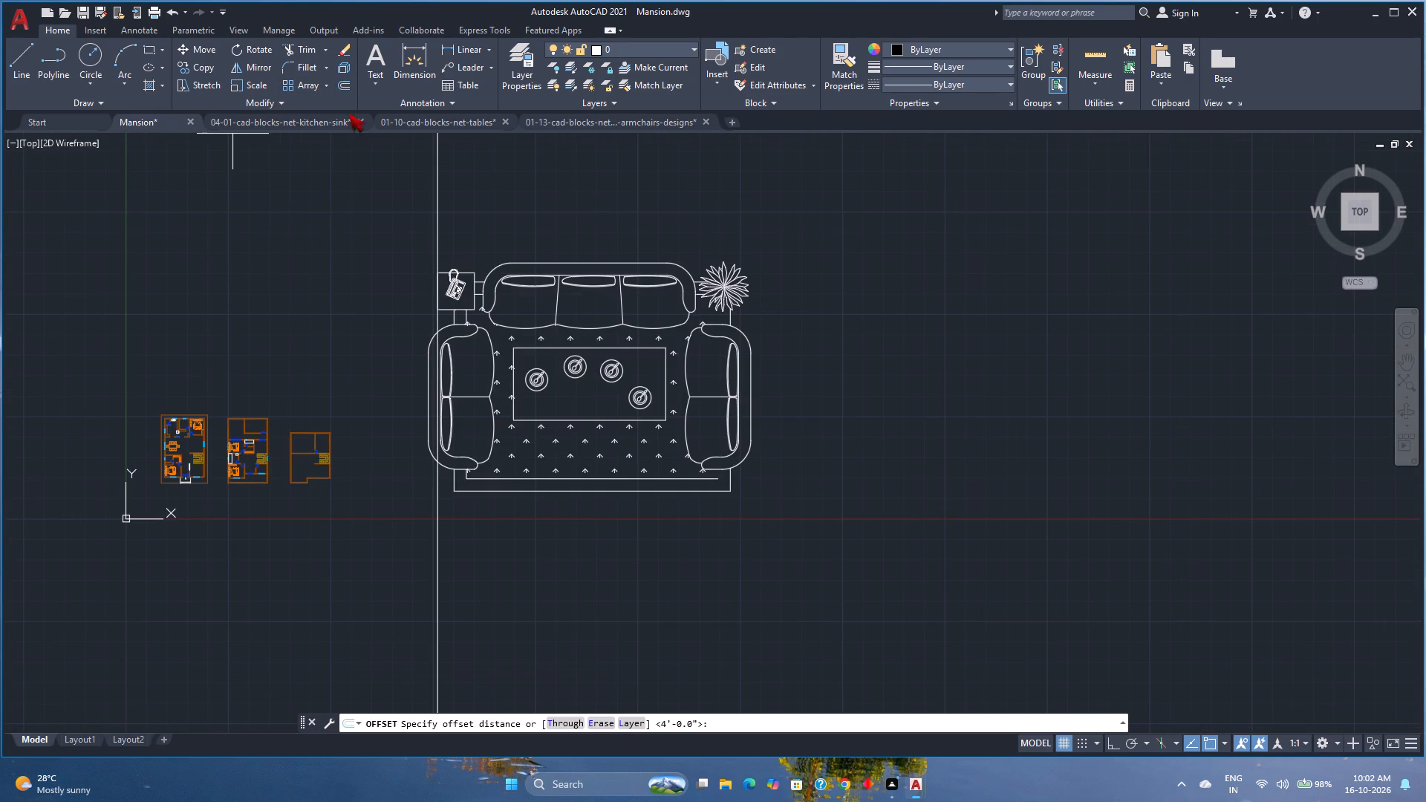
pyautogui.write("10'")
pyautogui.press('Return')
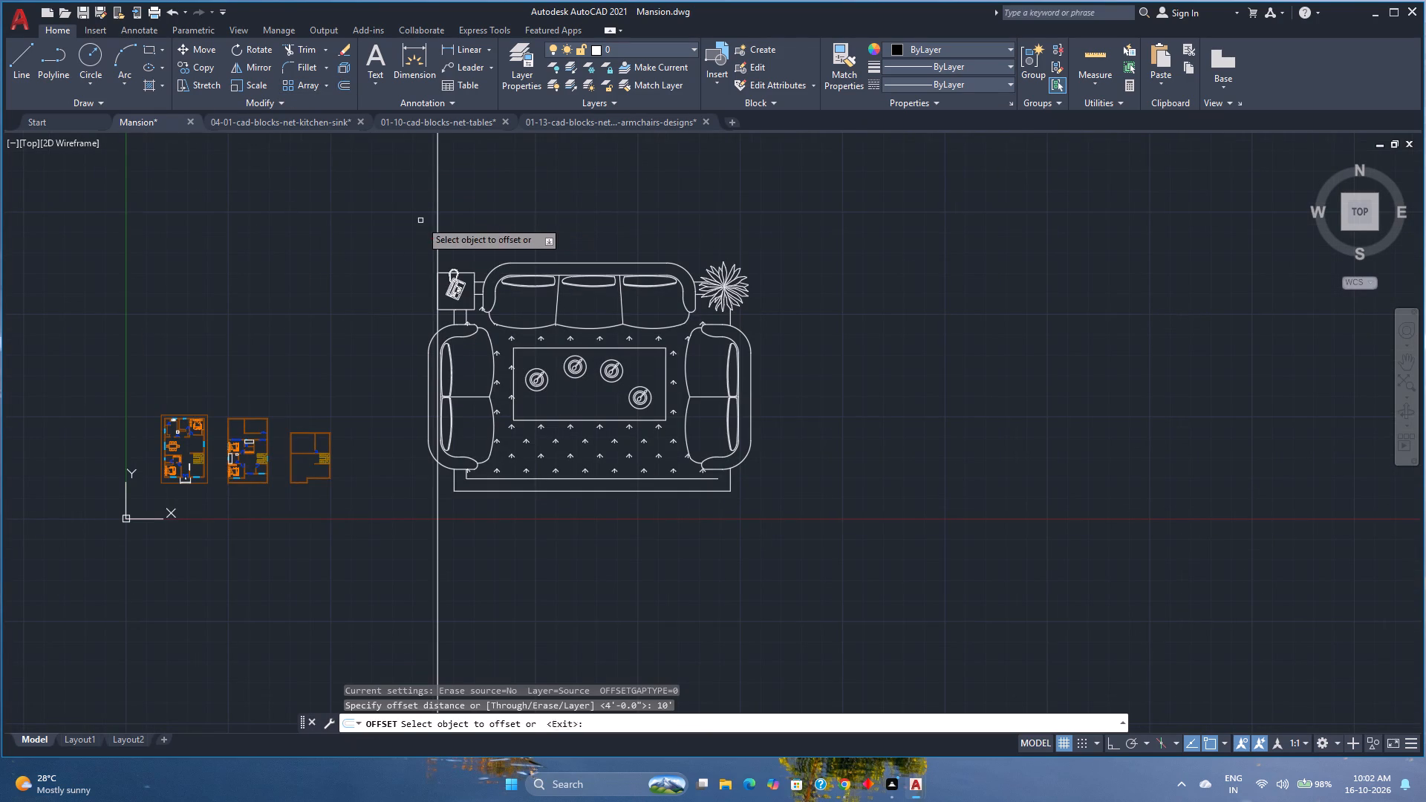
pyautogui.click(439, 212)
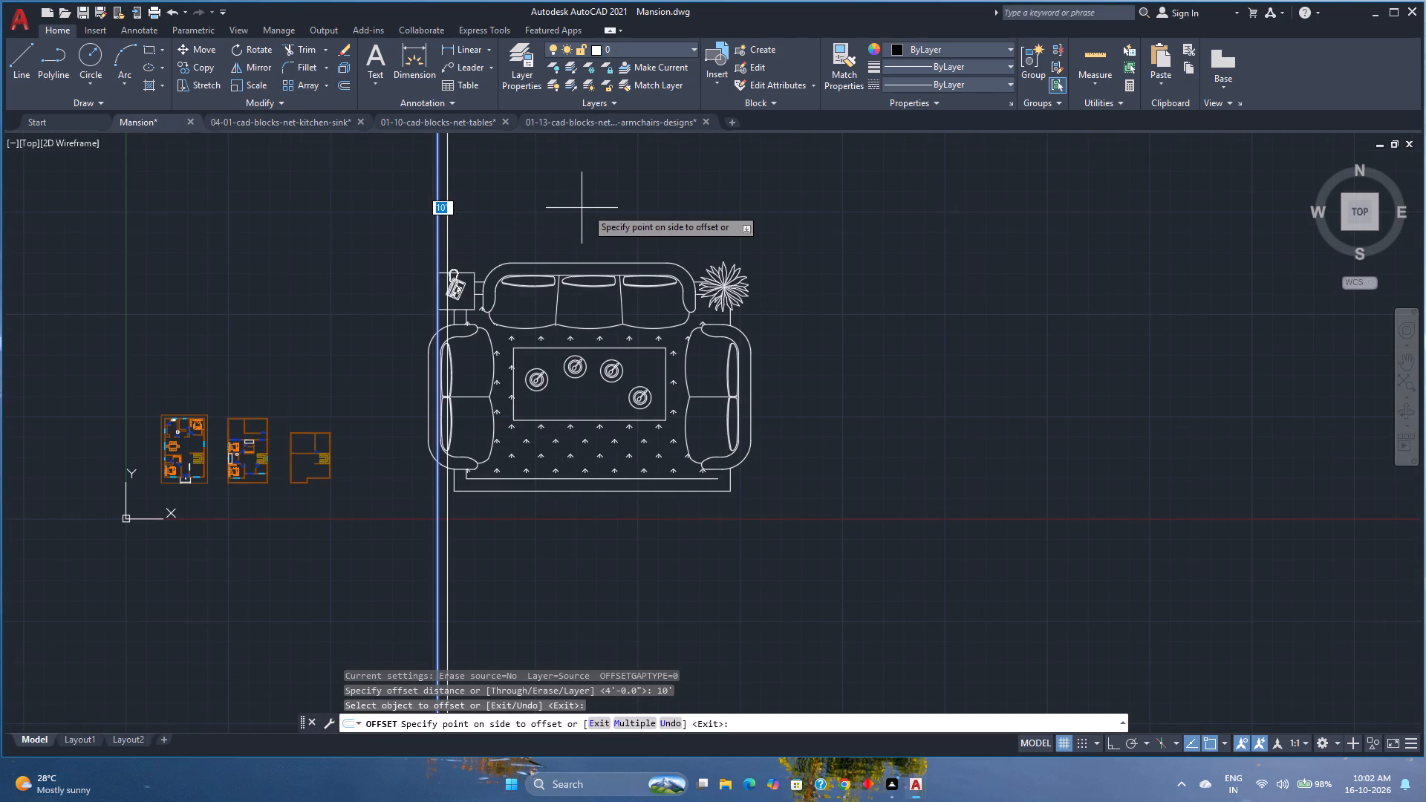
pyautogui.click(613, 208)
pyautogui.press('space')
# Scale the sofa set block from the telephone side table's outer corner to roughly fit between the two vertical construction lines.
pyautogui.click(559, 270)
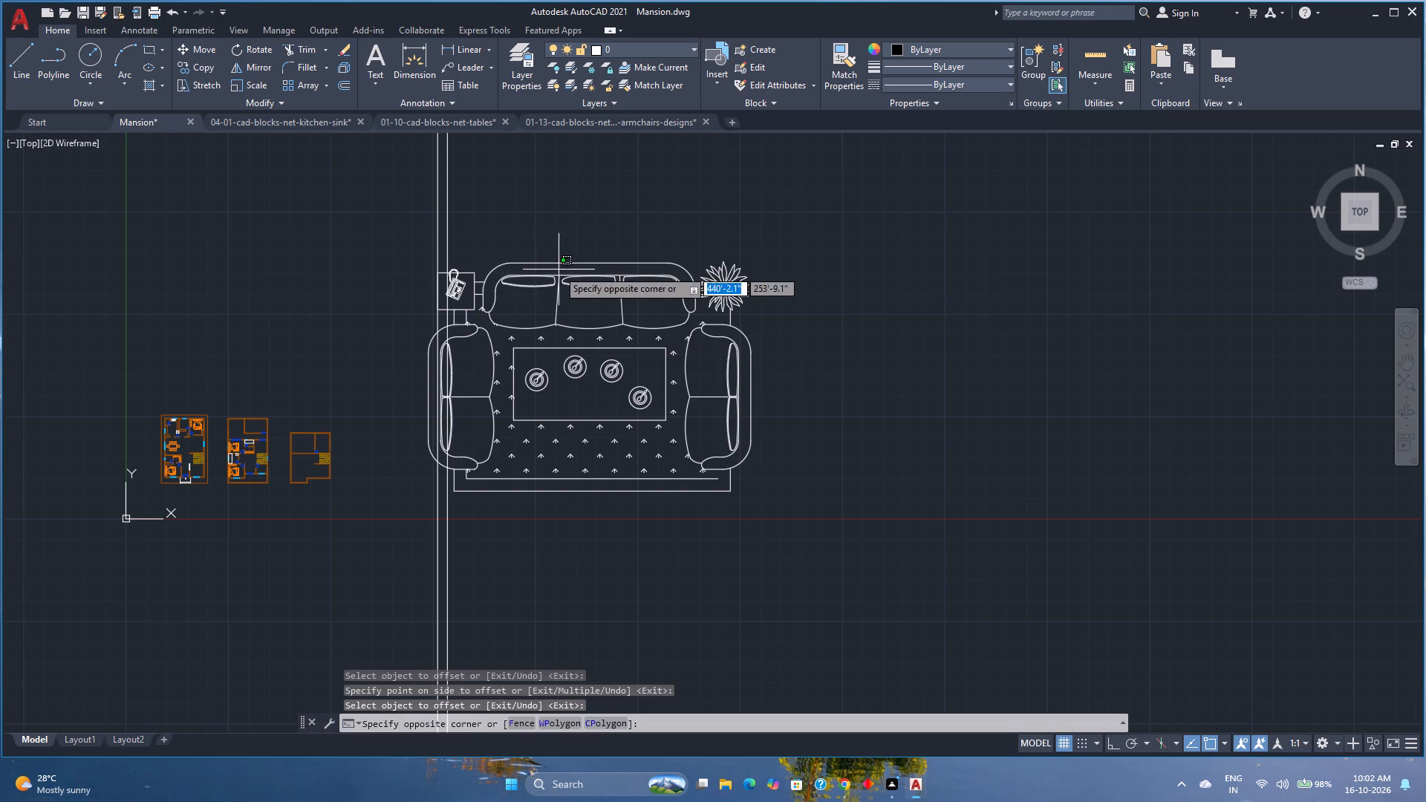
pyautogui.click(530, 284)
pyautogui.write('sc')
pyautogui.press('Return')
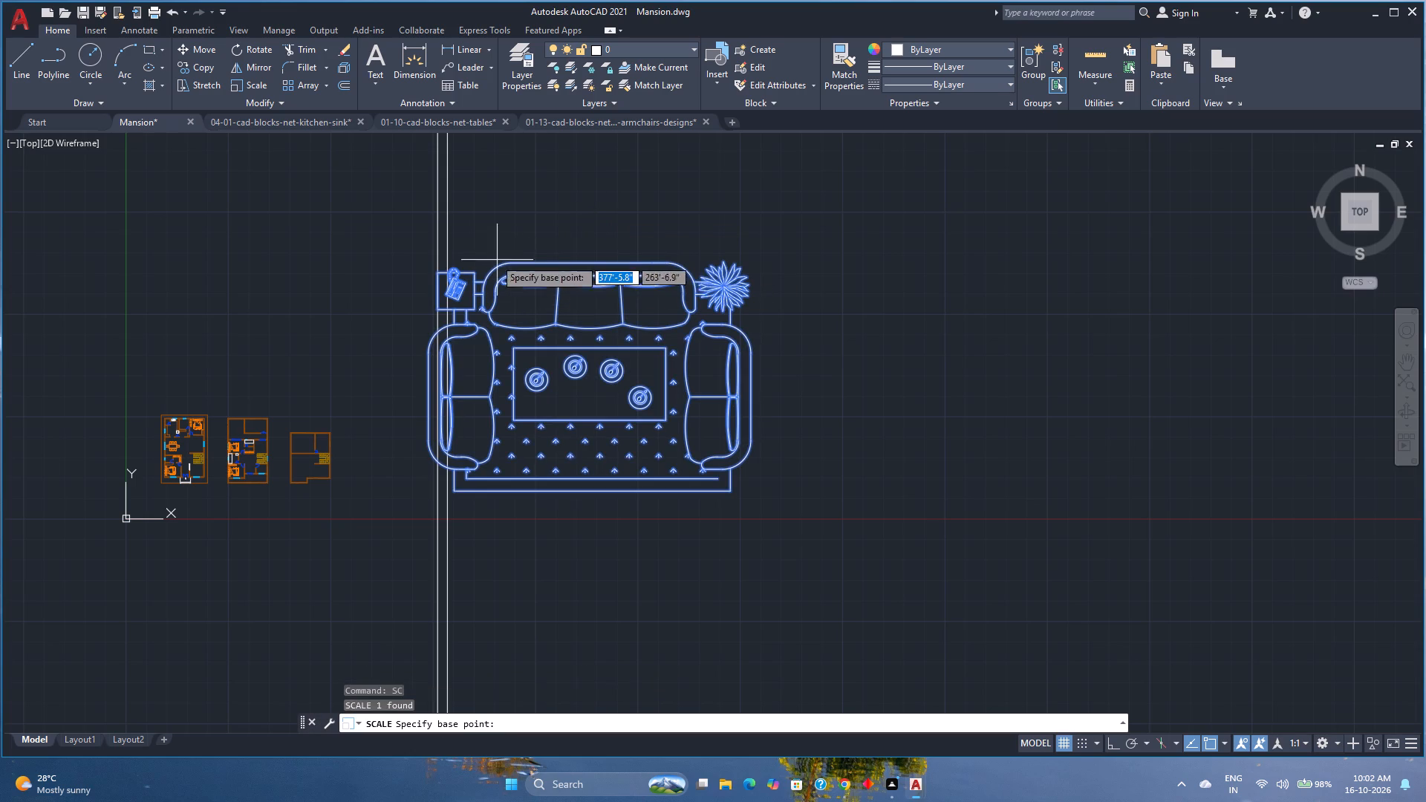
pyautogui.scroll(3, 430, 259)
pyautogui.click(458, 315)
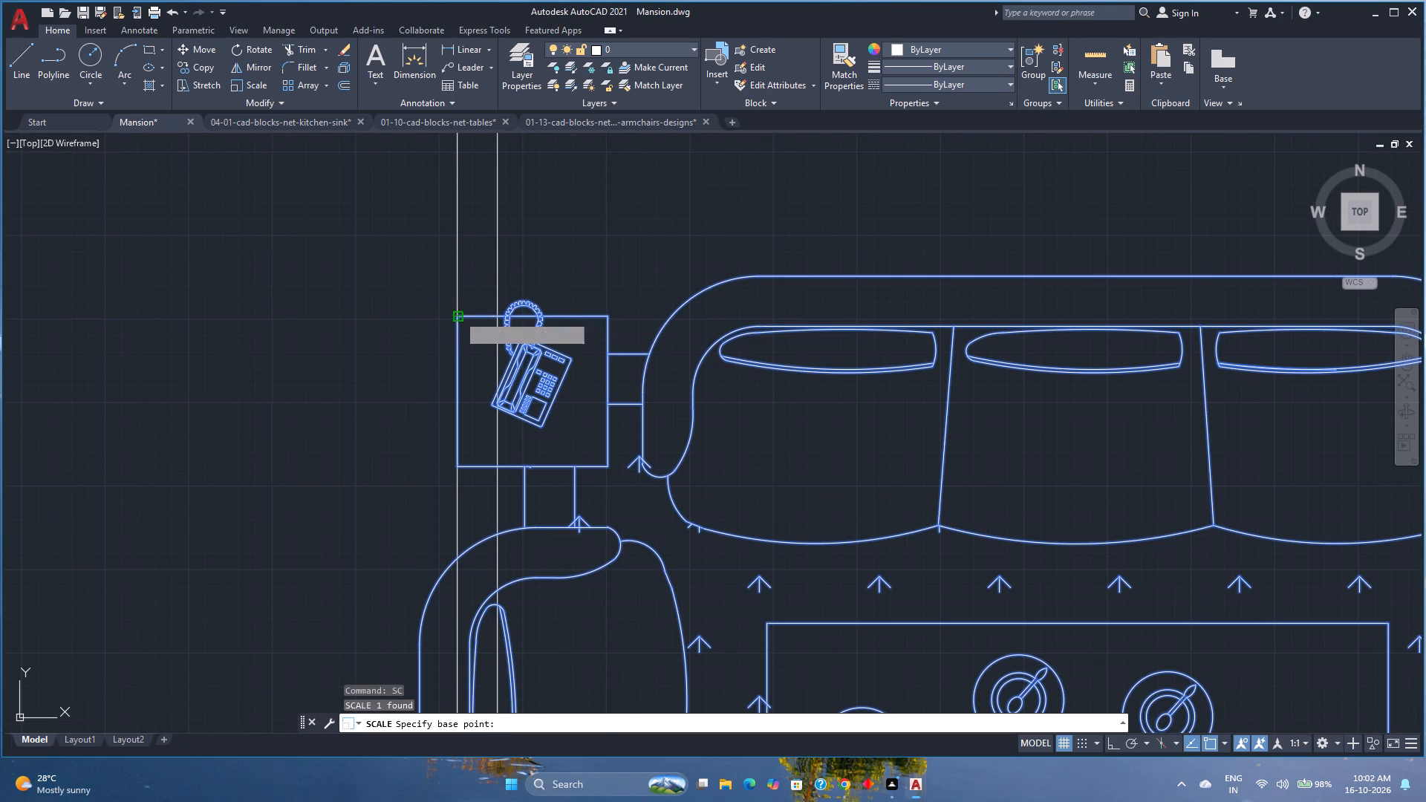
pyautogui.scroll(4, 486, 320)
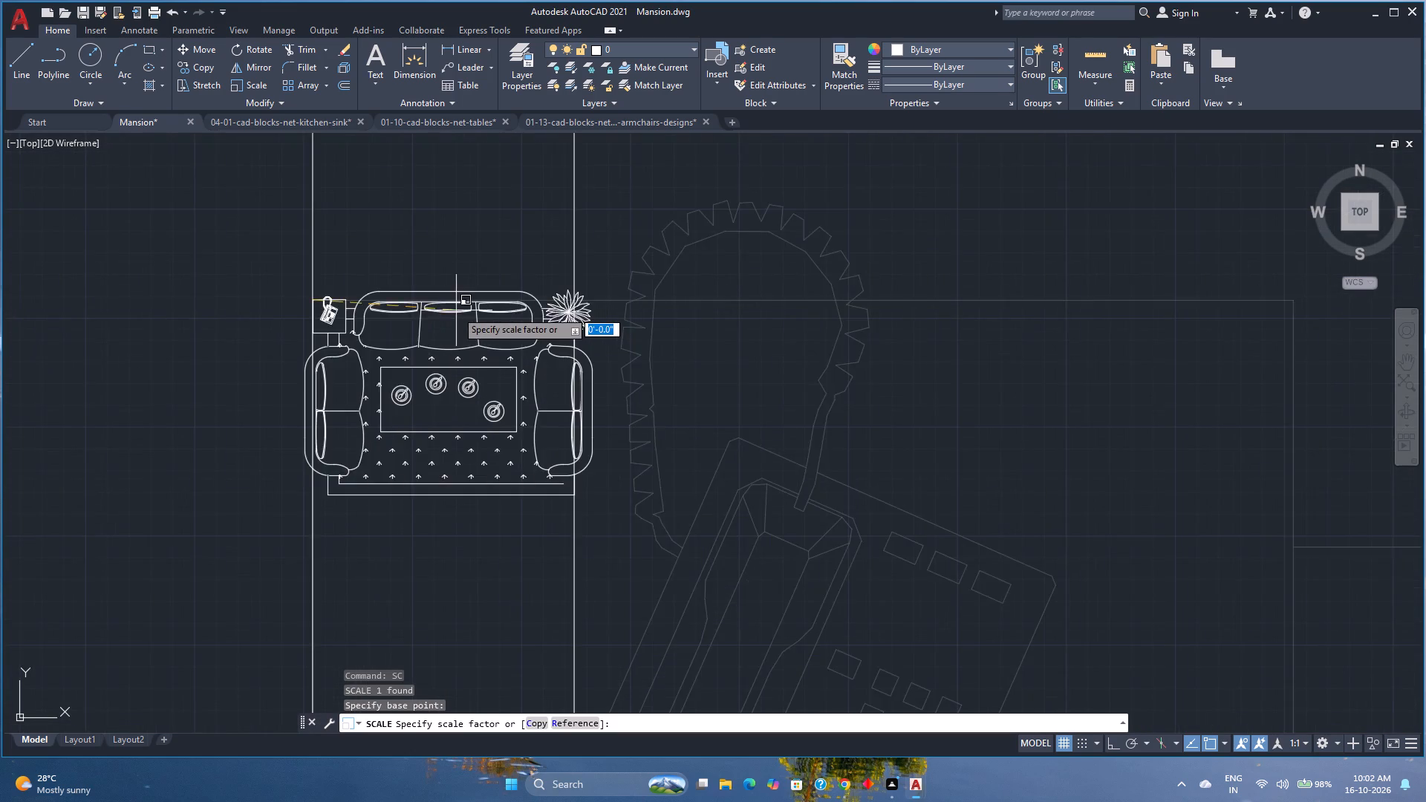
pyautogui.scroll(2, 456, 310)
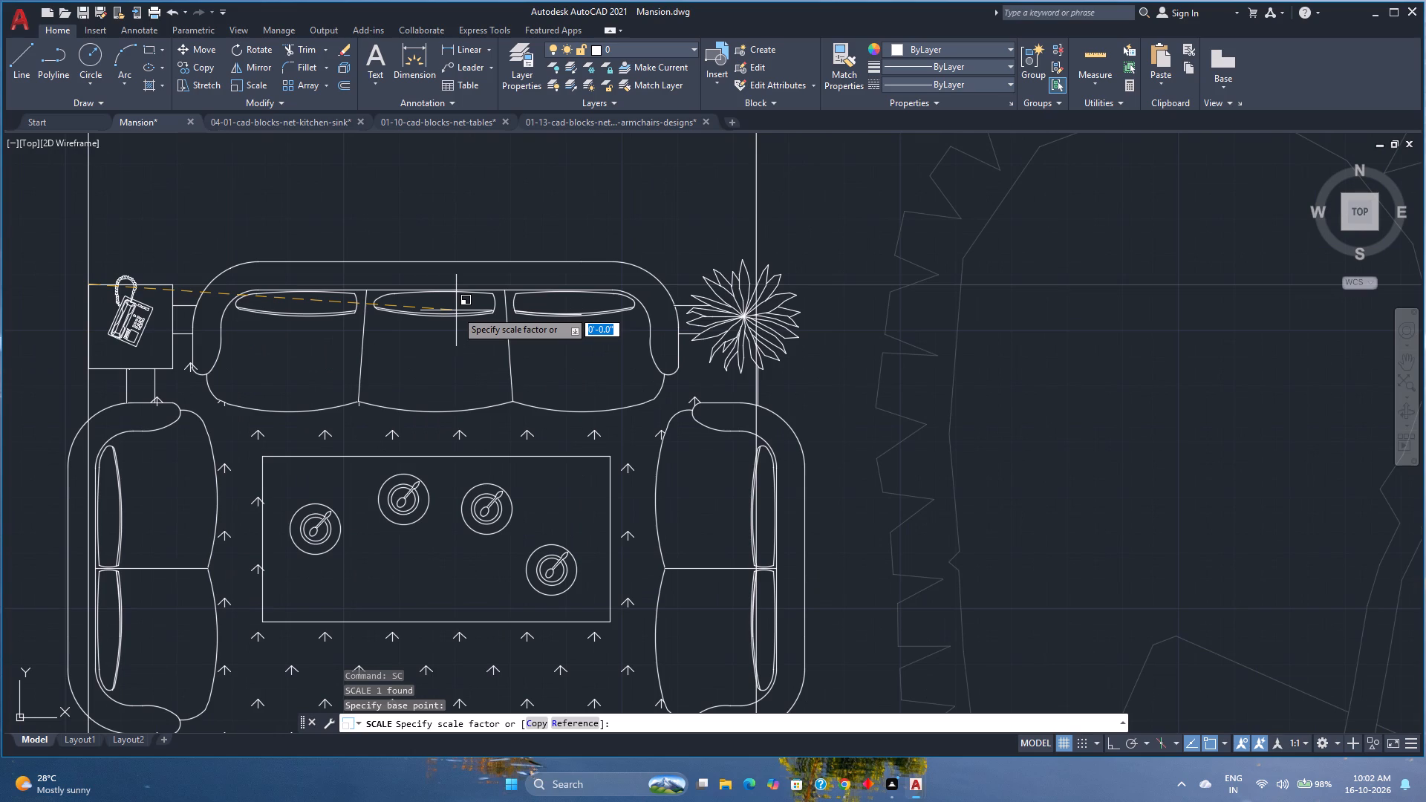
pyautogui.click(417, 246)
pyautogui.scroll(-2, 417, 246)
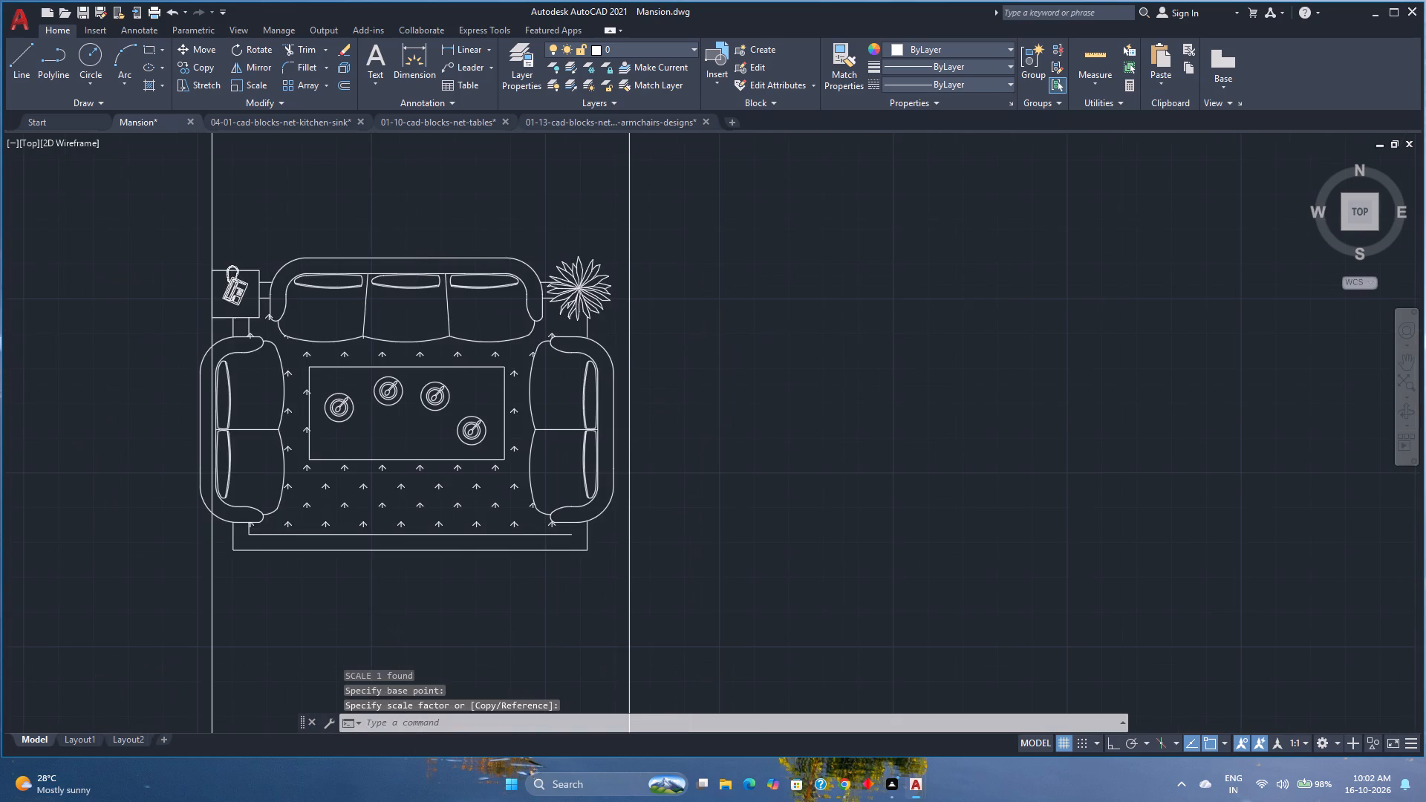
# Erase both vertical construction lines across the sofa set.
pyautogui.click(612, 218)
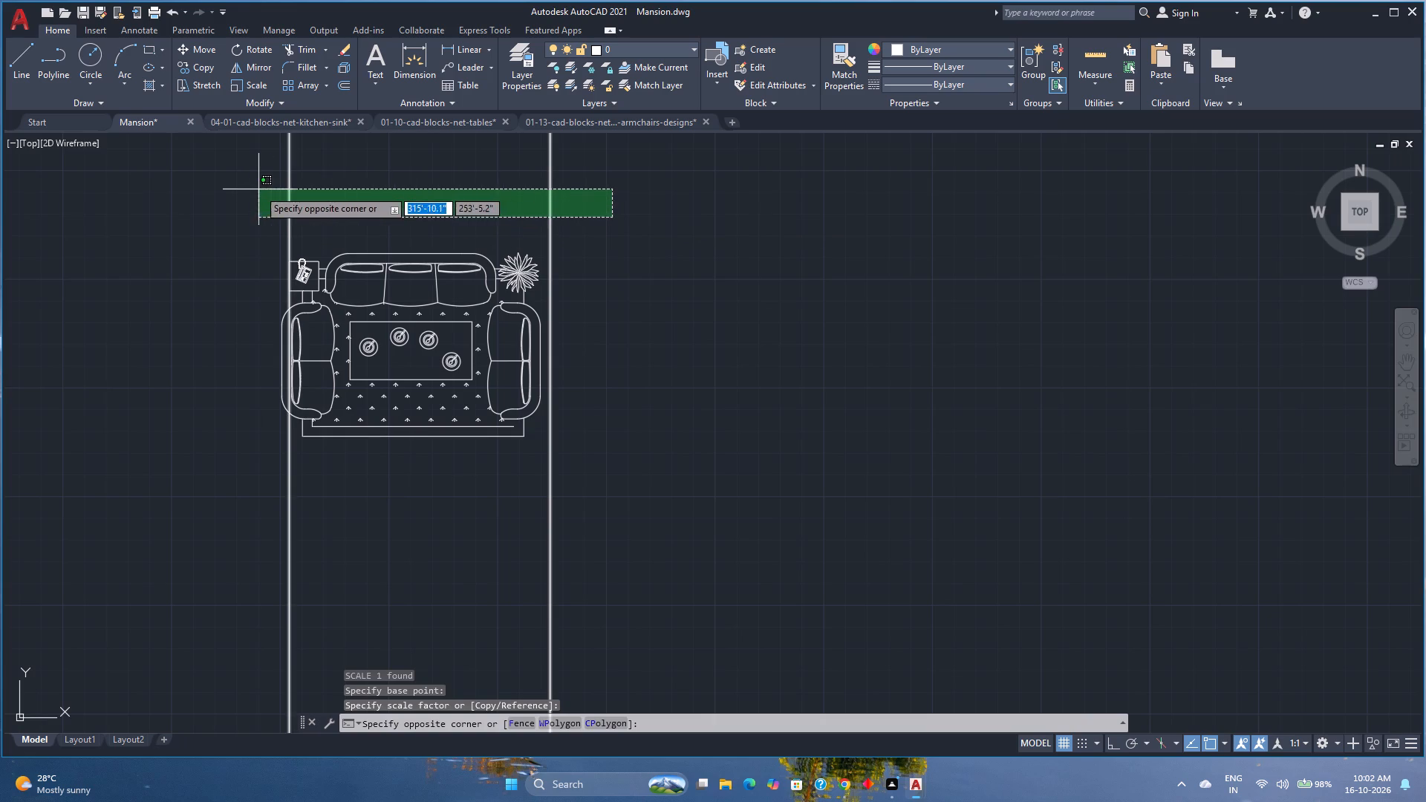
pyautogui.click(258, 189)
pyautogui.press('Delete')
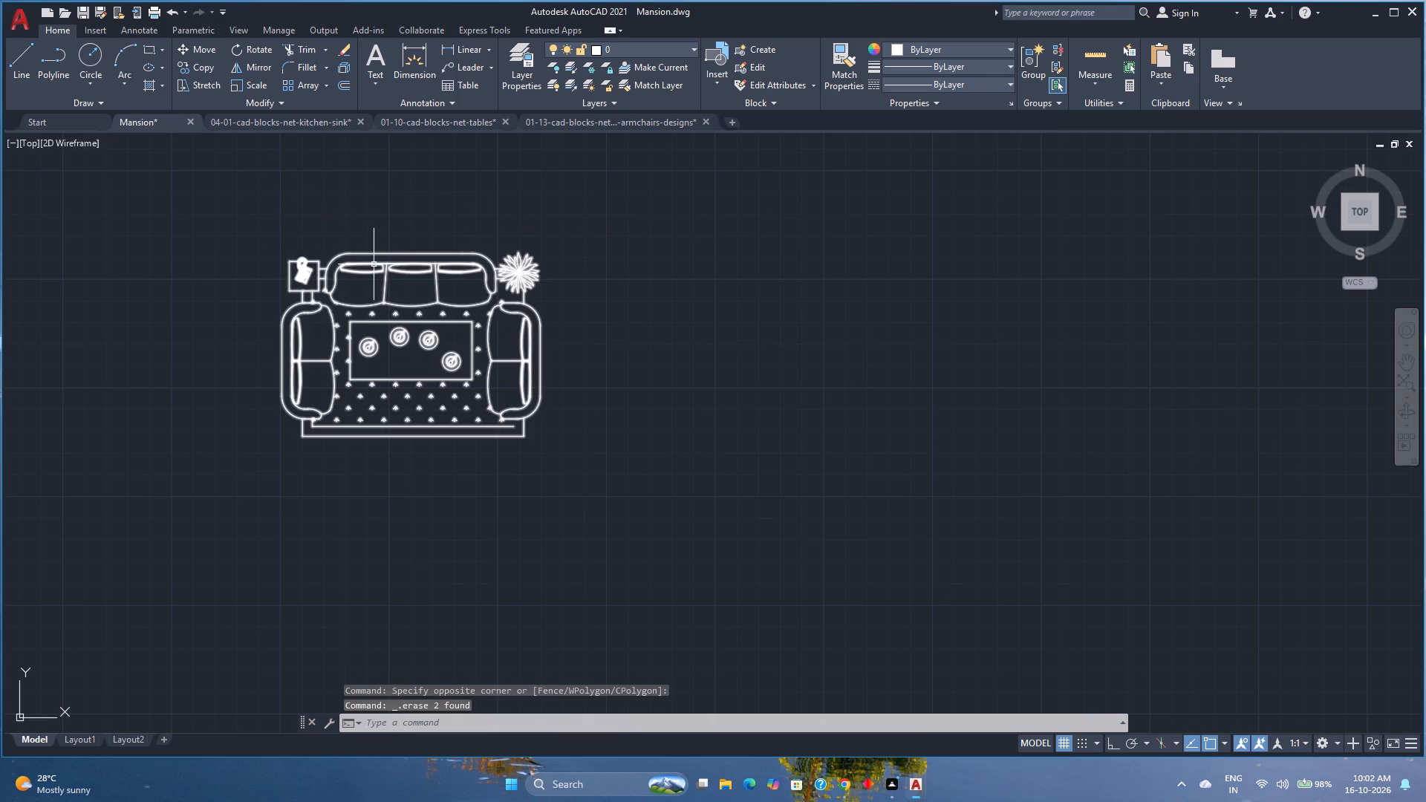
# Rotate the sofa set block 270° about its centre with Ortho on.
pyautogui.click(371, 261)
pyautogui.scroll(-2, 371, 261)
pyautogui.moveTo(370, 261); pyautogui.dragTo(474, 288, button='middle')
pyautogui.middleClick(474, 288)
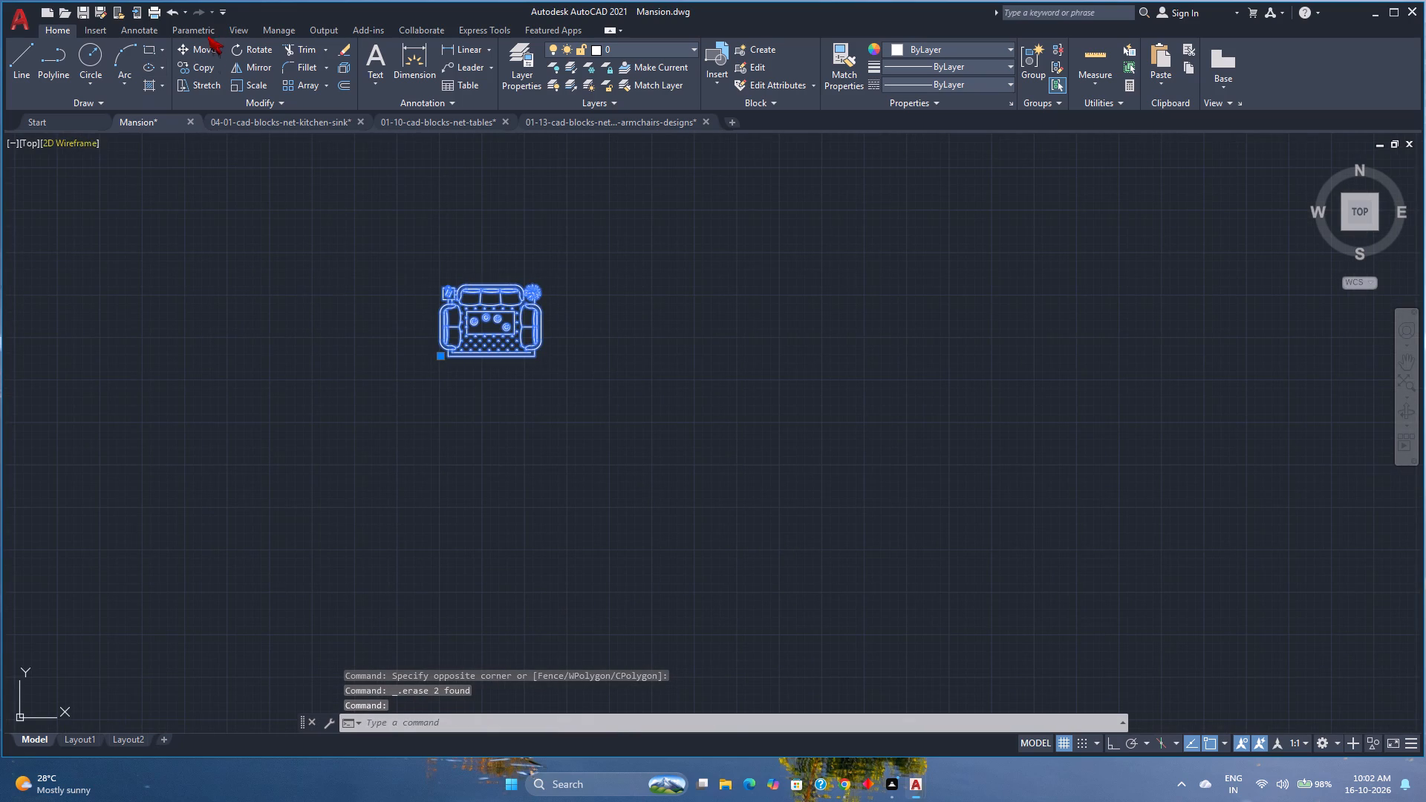
pyautogui.click(258, 44)
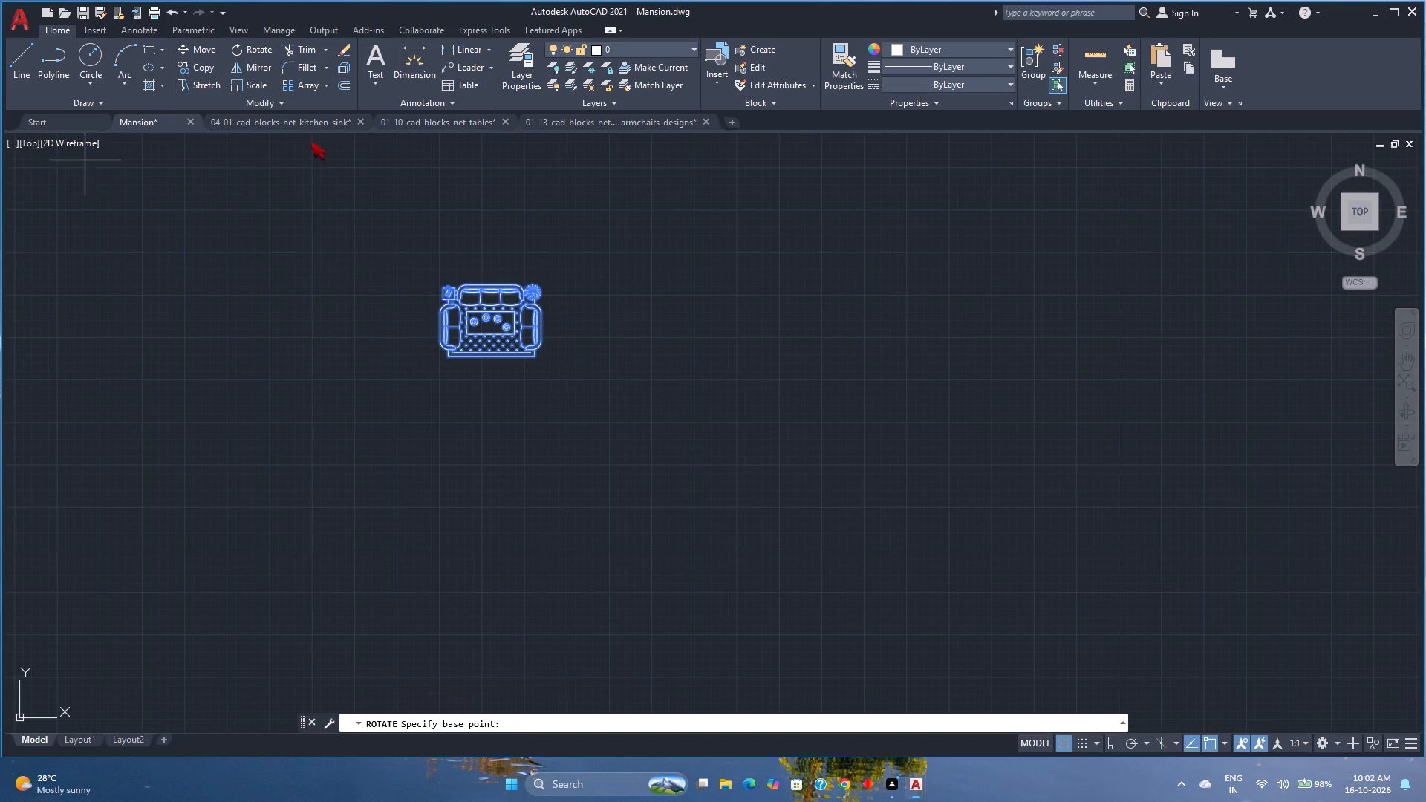
pyautogui.click(495, 330)
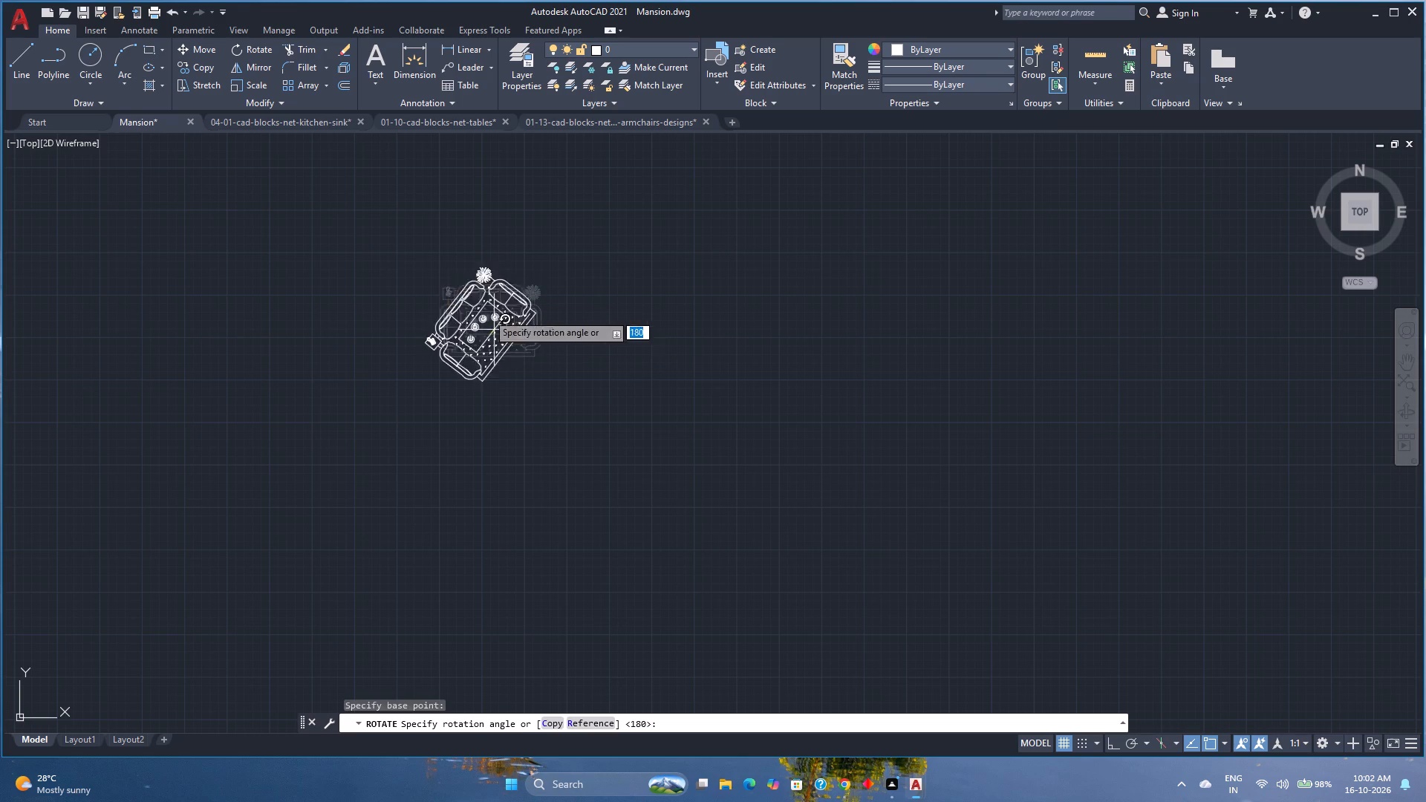
pyautogui.press('F8')
pyautogui.click(471, 446)
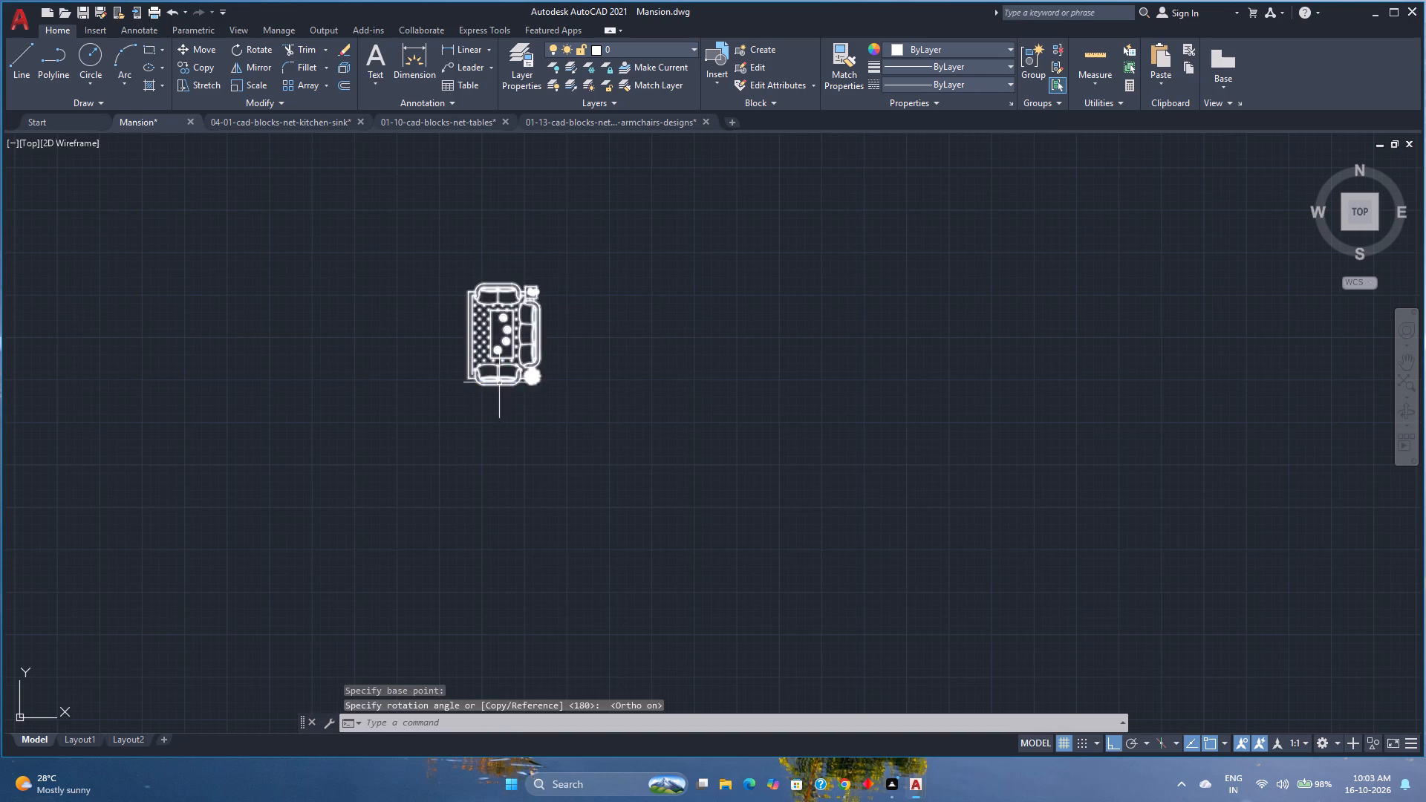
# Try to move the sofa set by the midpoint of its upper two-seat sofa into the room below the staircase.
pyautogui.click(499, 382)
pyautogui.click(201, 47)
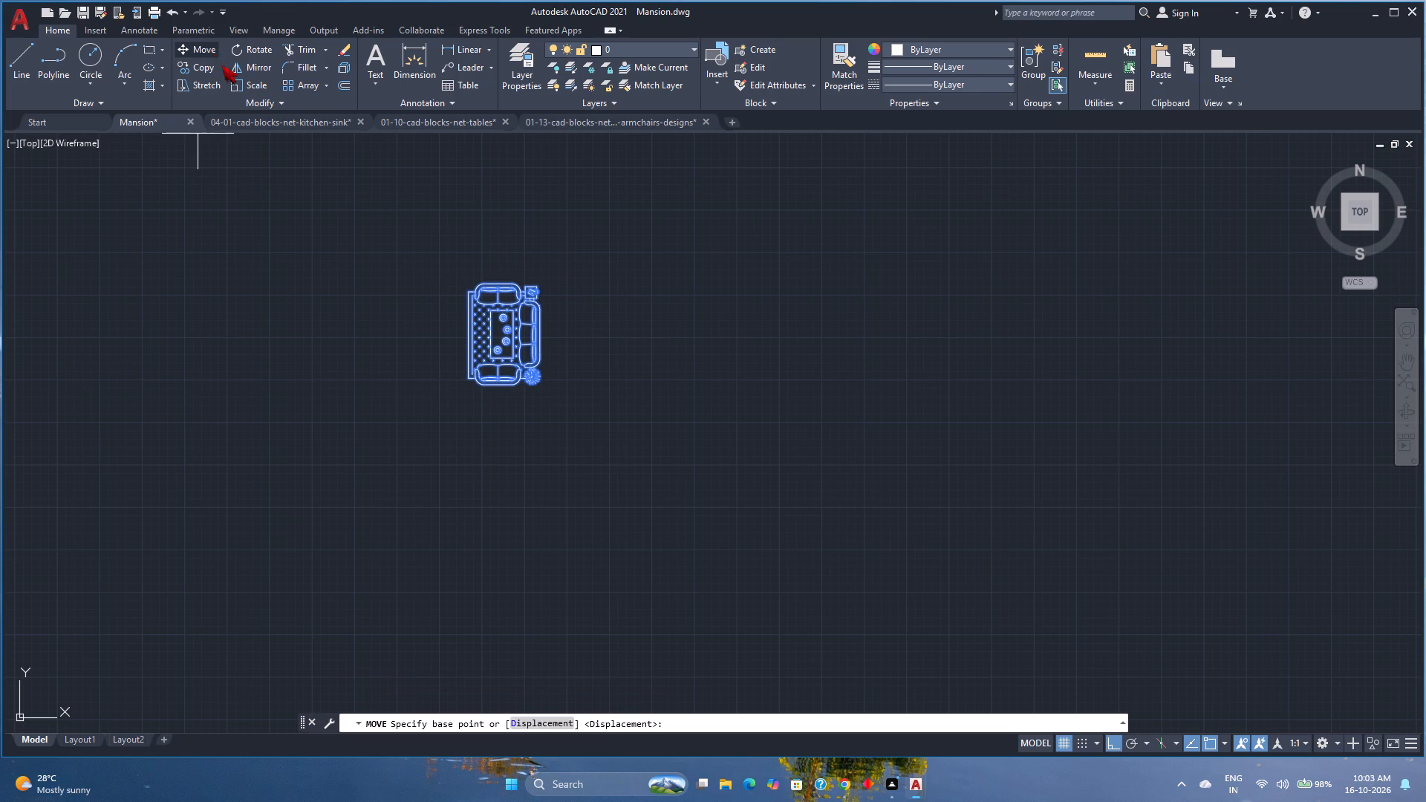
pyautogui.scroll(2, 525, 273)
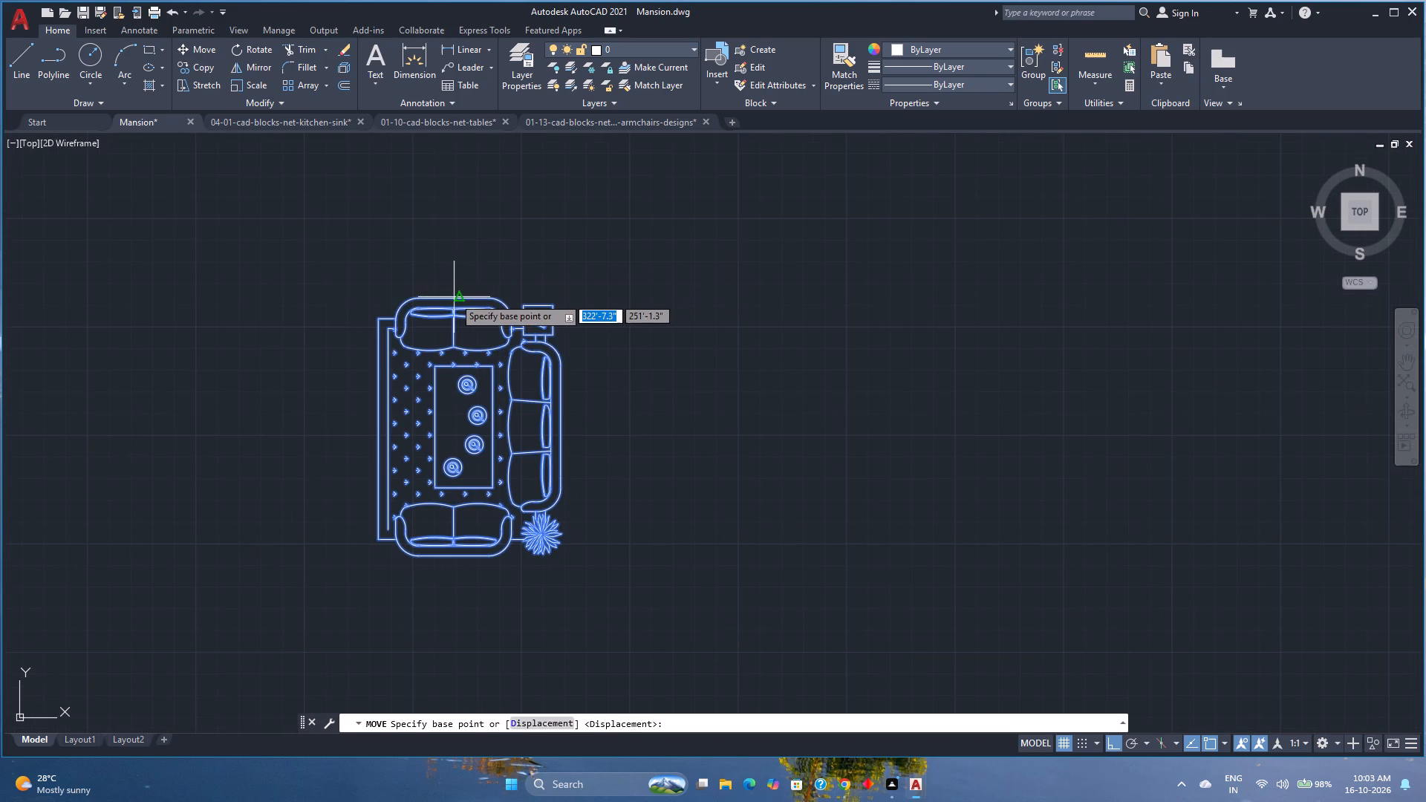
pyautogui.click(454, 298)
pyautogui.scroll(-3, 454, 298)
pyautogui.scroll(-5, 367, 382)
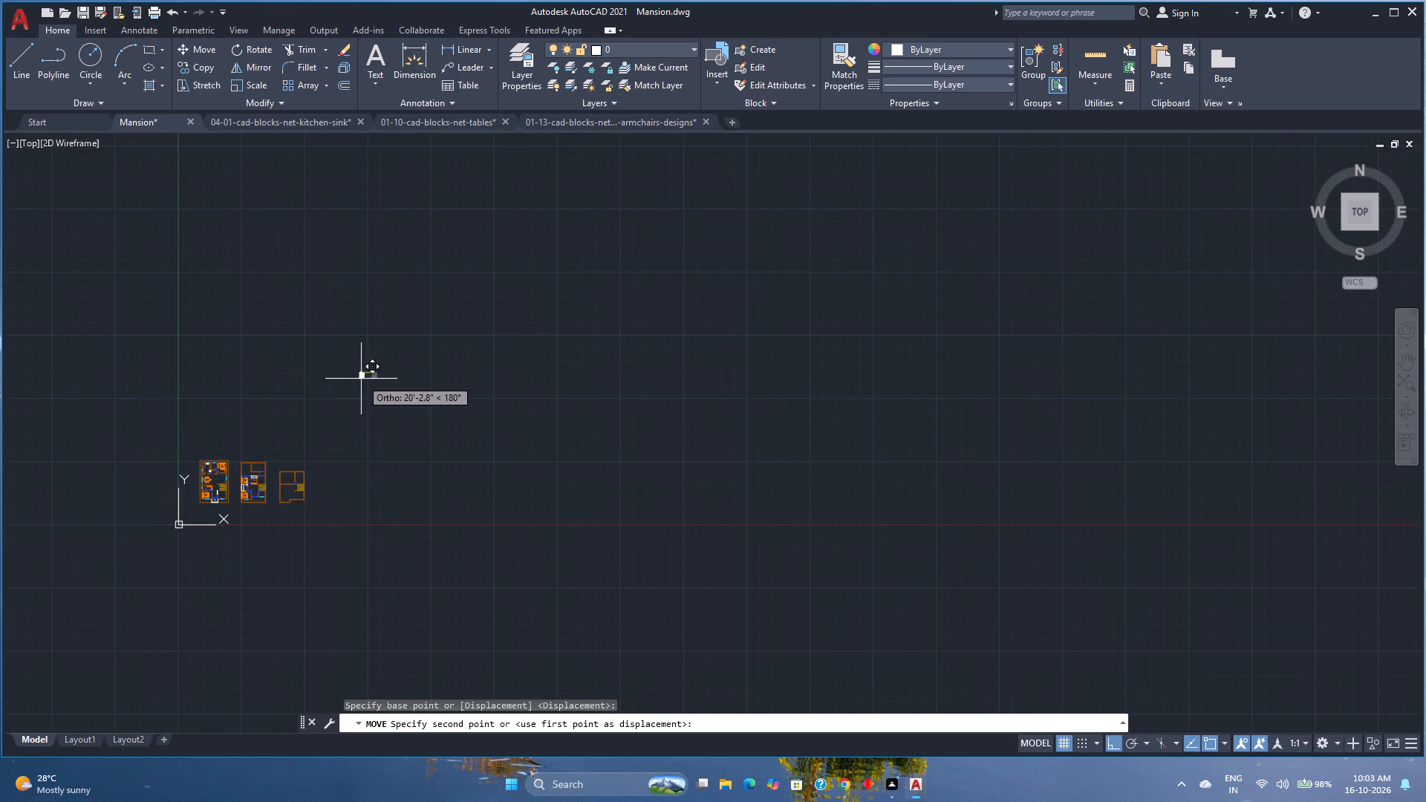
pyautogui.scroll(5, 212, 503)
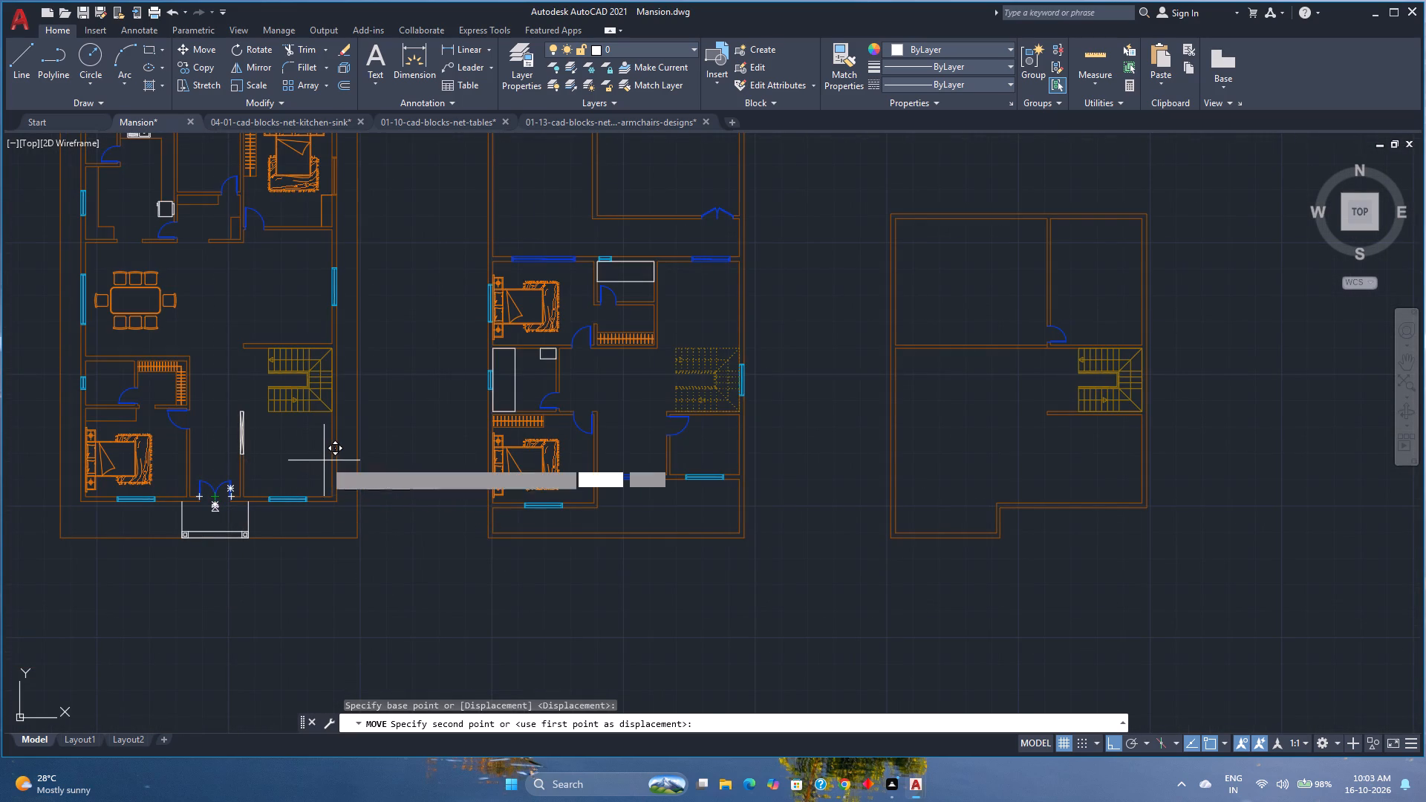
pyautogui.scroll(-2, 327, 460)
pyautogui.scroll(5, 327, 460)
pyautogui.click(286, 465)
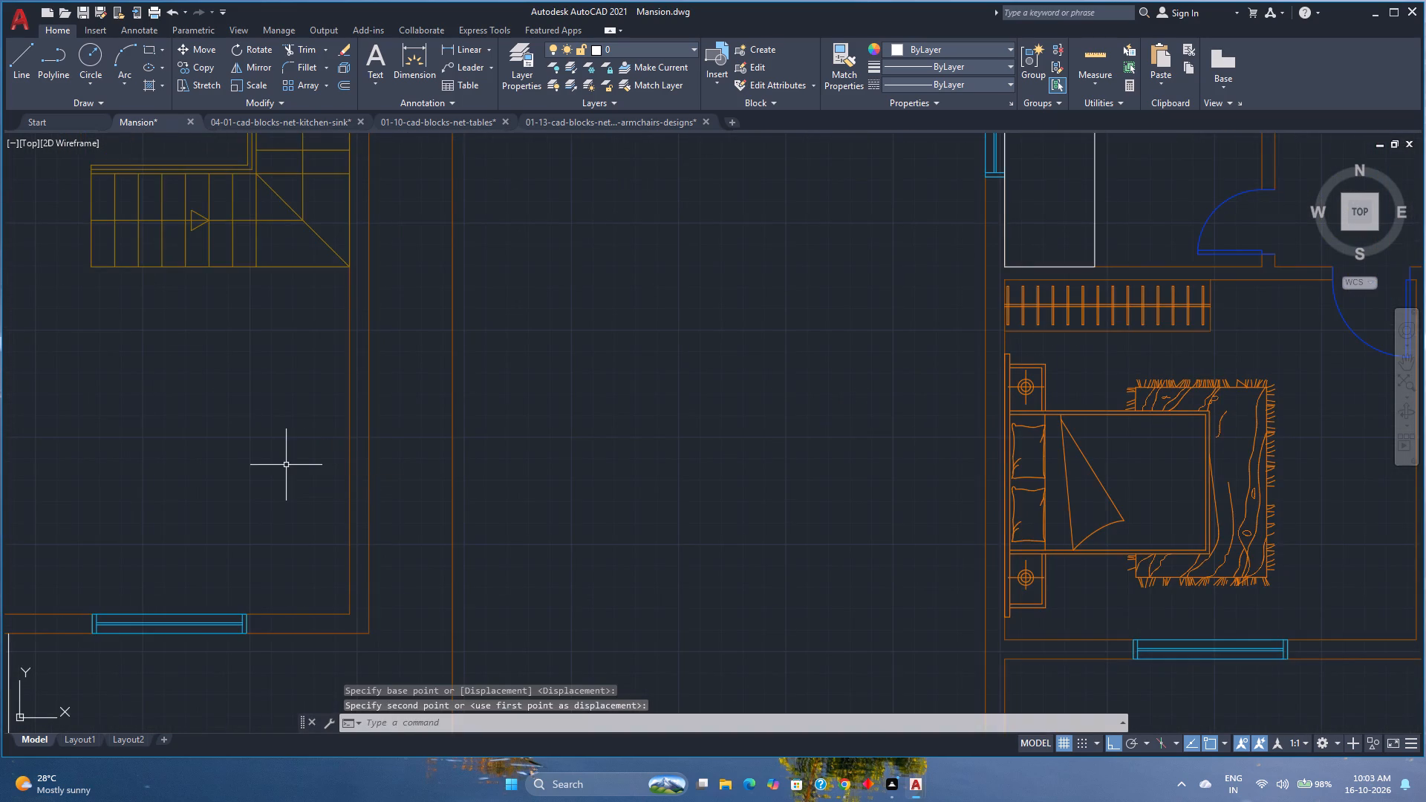
# Rotate the sofa set block another 270° so the three-seat sofa lies along its lower side.
pyautogui.scroll(-7, 286, 465)
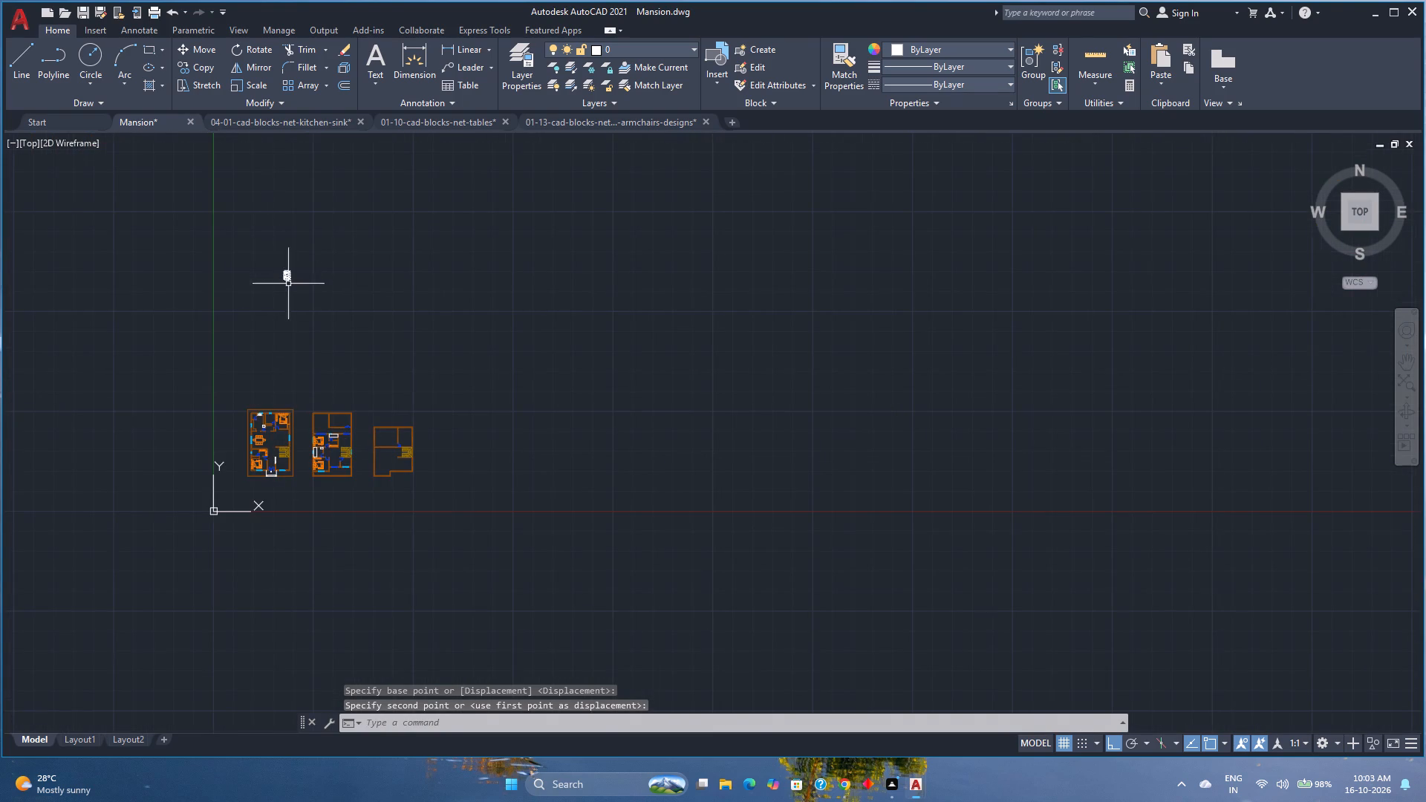
pyautogui.scroll(7, 288, 284)
pyautogui.moveTo(302, 255); pyautogui.dragTo(379, 397, button='middle')
pyautogui.scroll(-3, 378, 392)
pyautogui.click(394, 403)
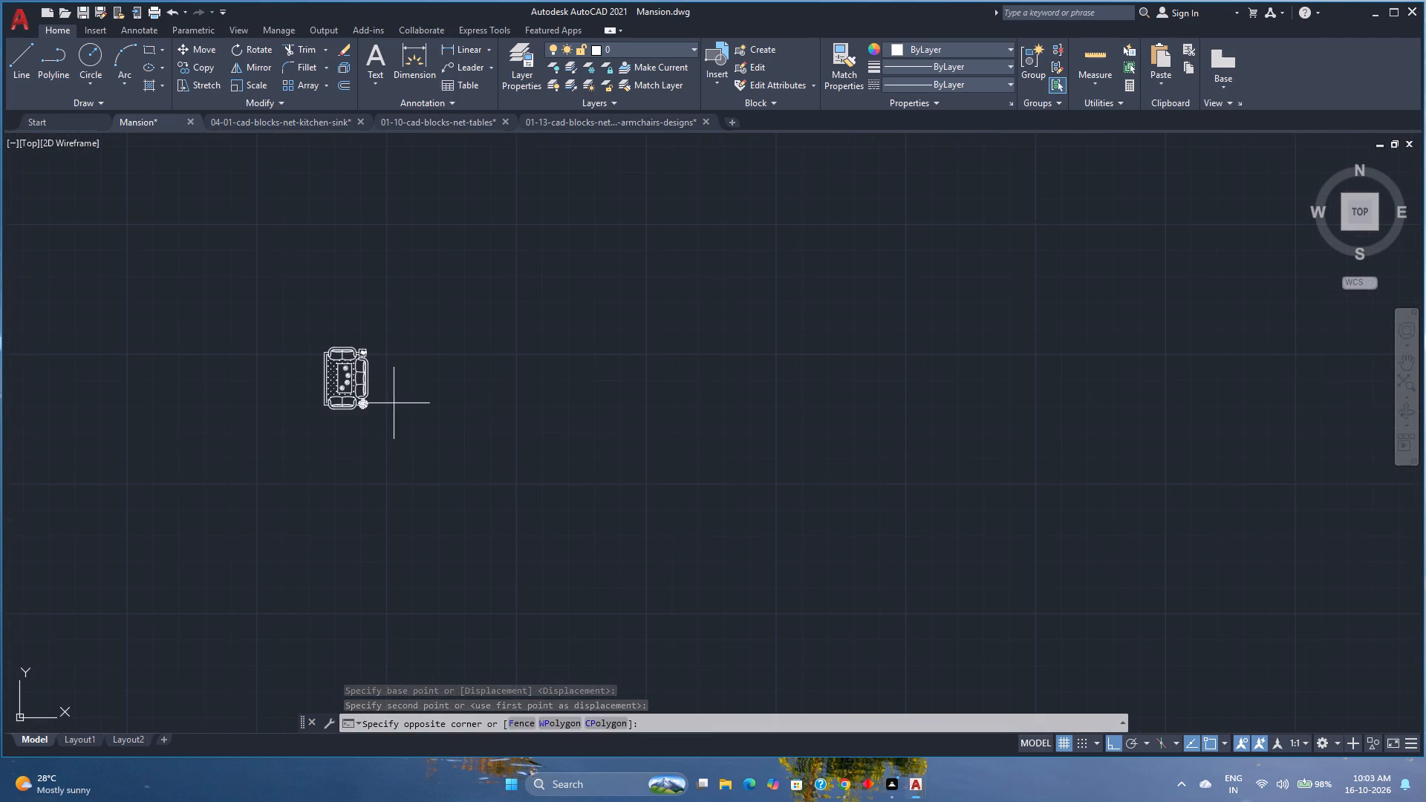
pyautogui.click(251, 307)
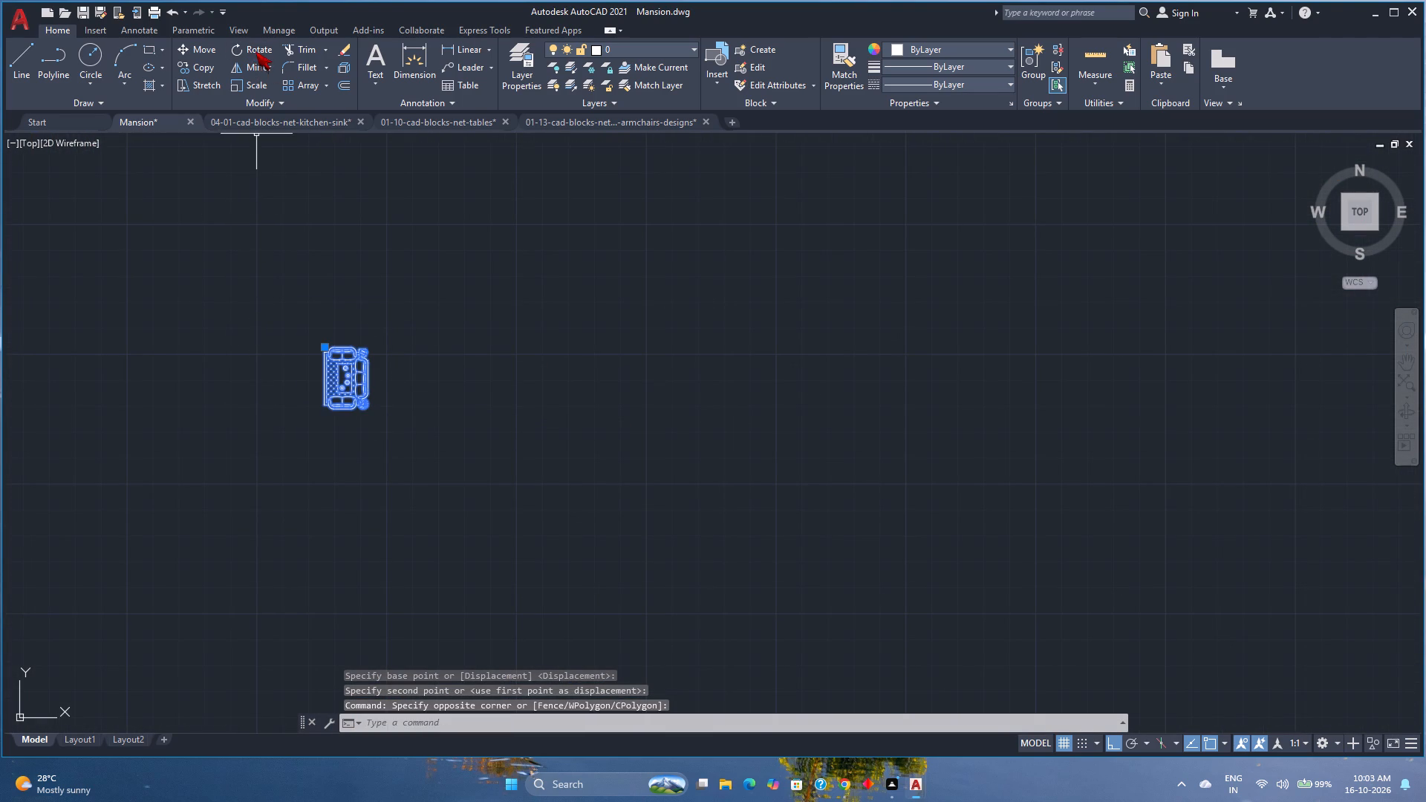
pyautogui.click(255, 51)
pyautogui.click(327, 382)
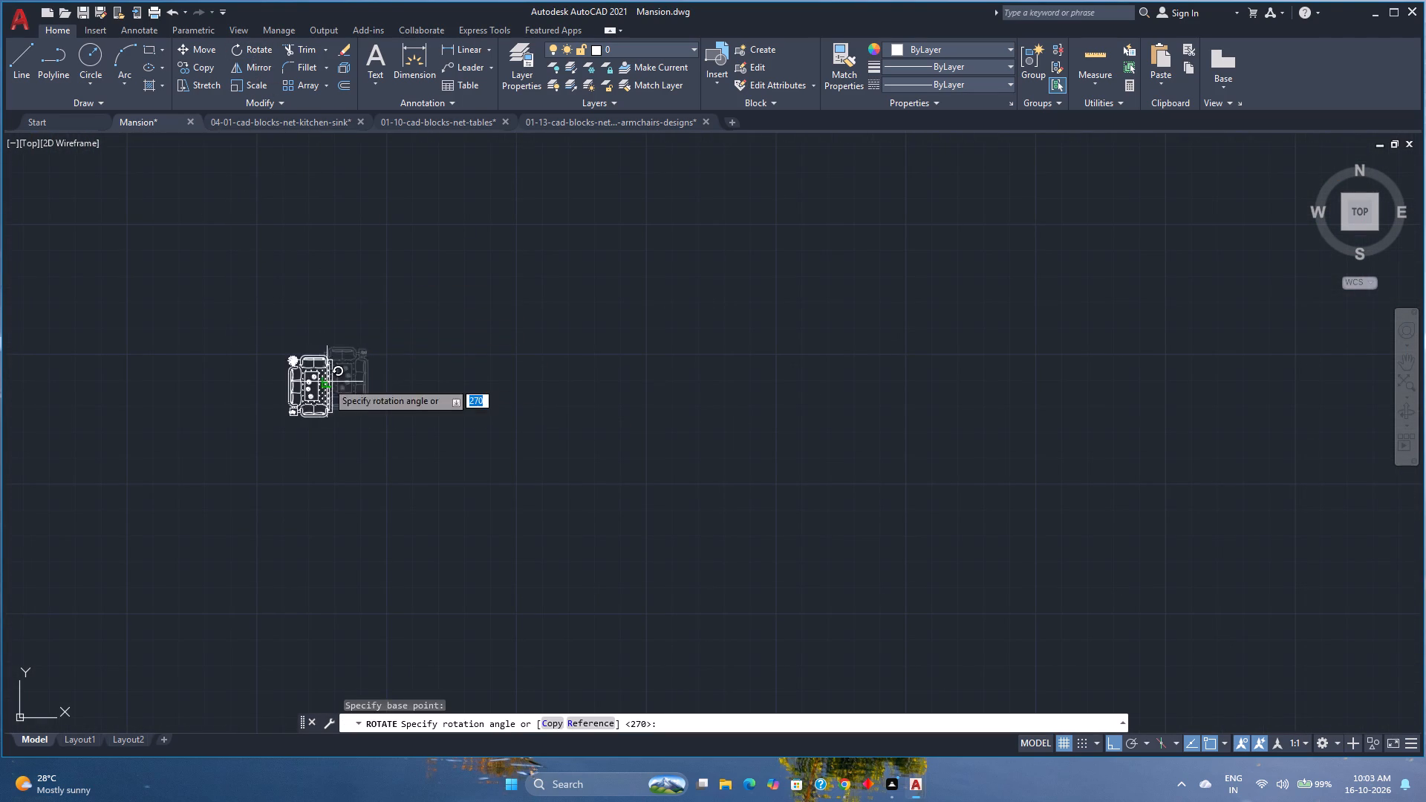
pyautogui.click(324, 463)
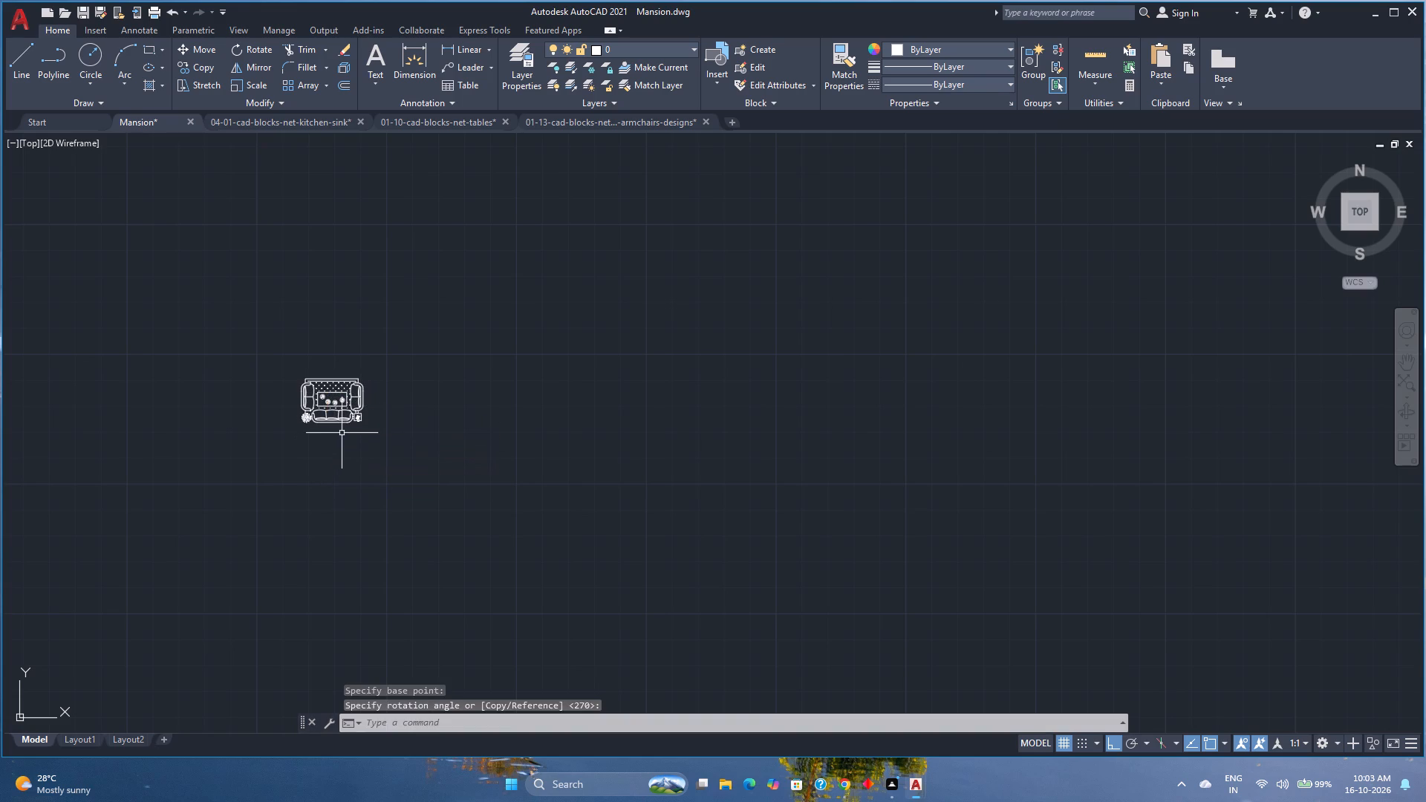
# Move the sofa set by the right-hand sofa's outer edge midpoint onto the inner face of the right wall below the staircase, with Ortho off.
pyautogui.click(338, 423)
pyautogui.click(188, 45)
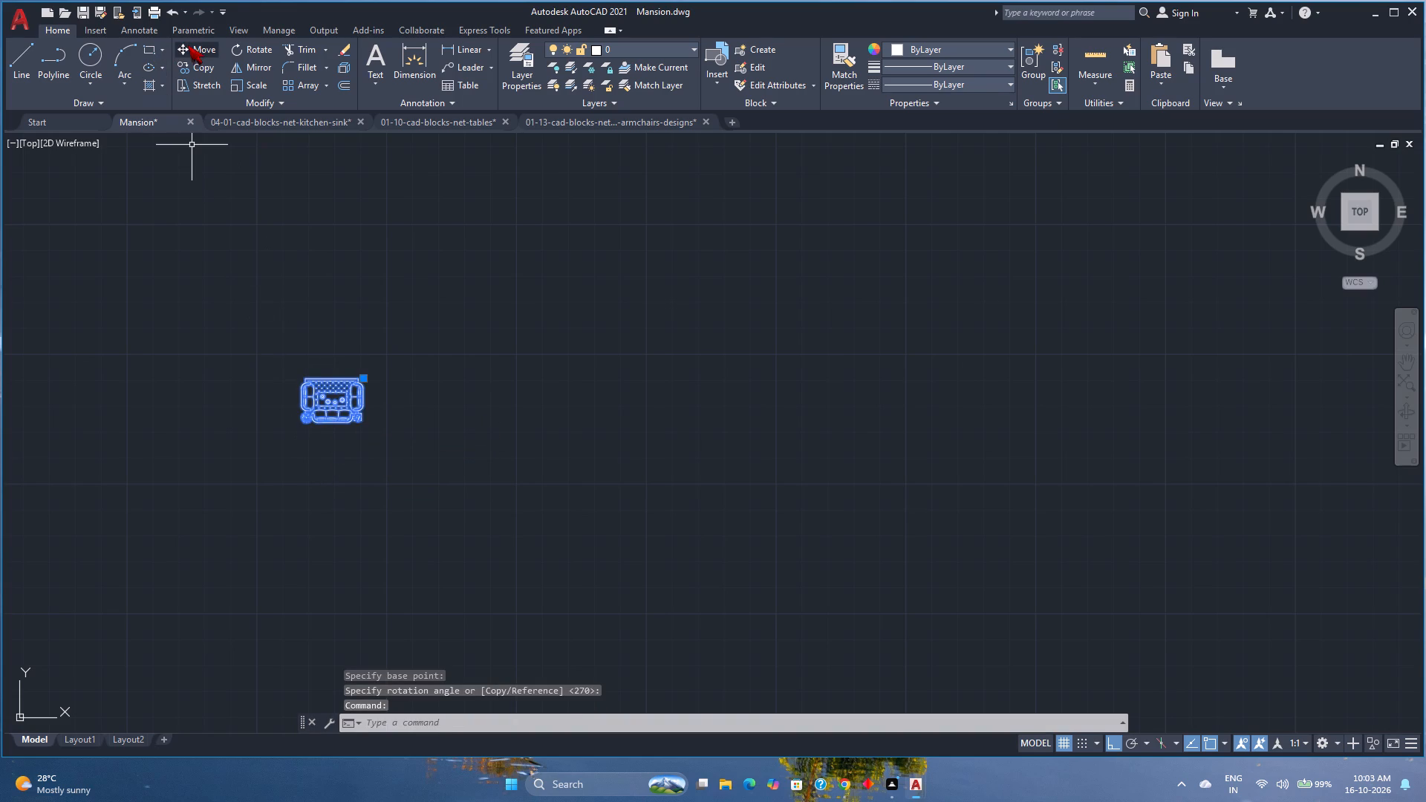
pyautogui.scroll(4, 373, 405)
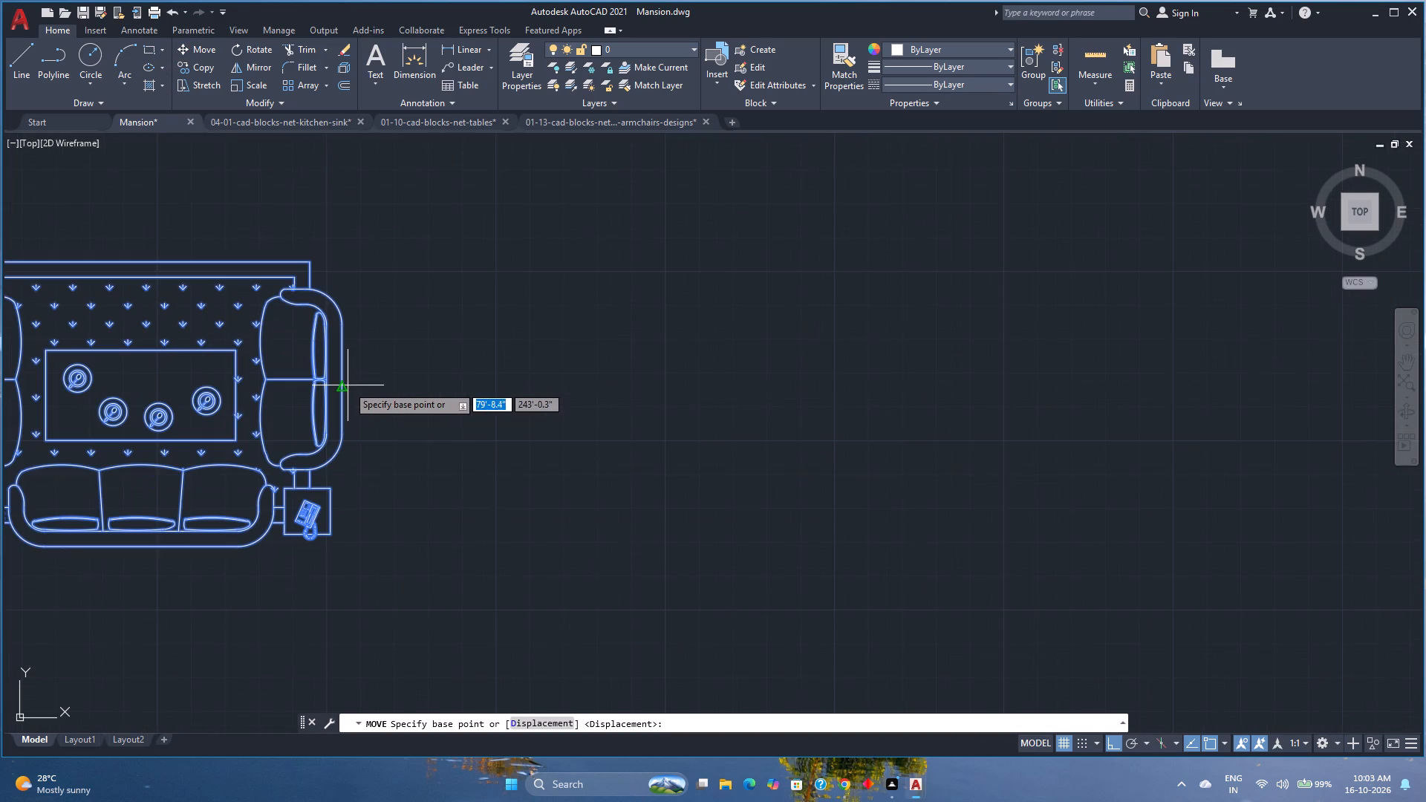
pyautogui.click(342, 384)
pyautogui.scroll(-3, 342, 384)
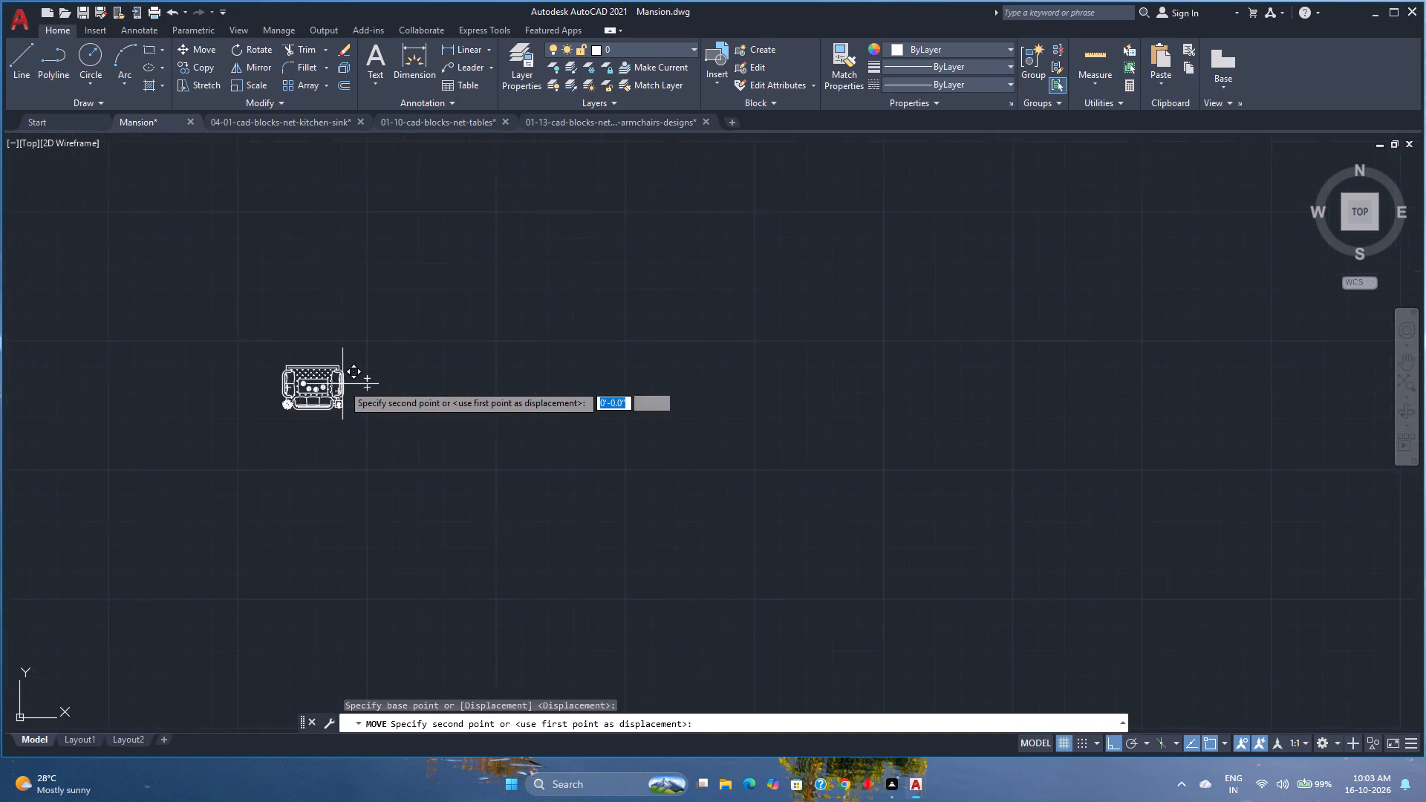
pyautogui.scroll(-8, 342, 384)
pyautogui.scroll(6, 340, 501)
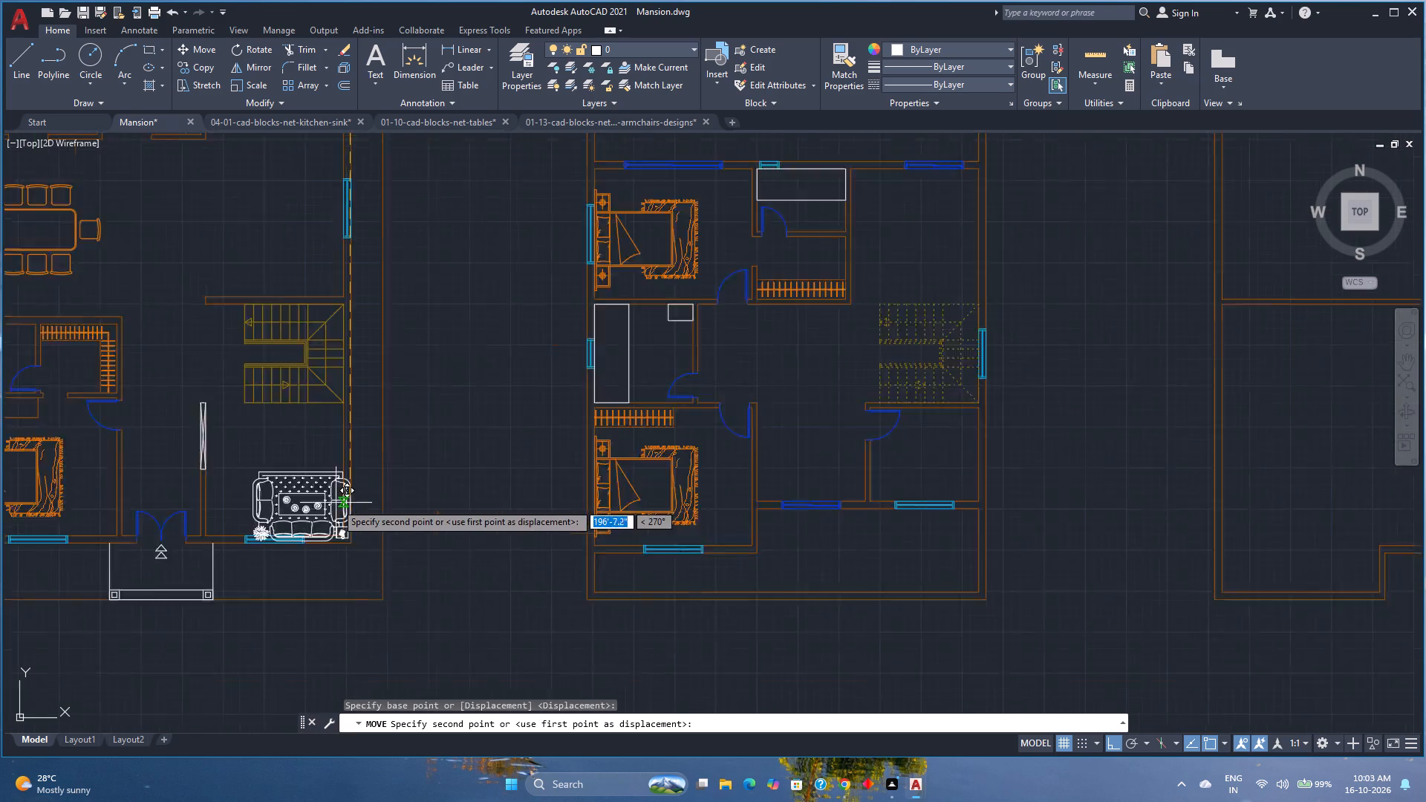
pyautogui.scroll(4, 336, 503)
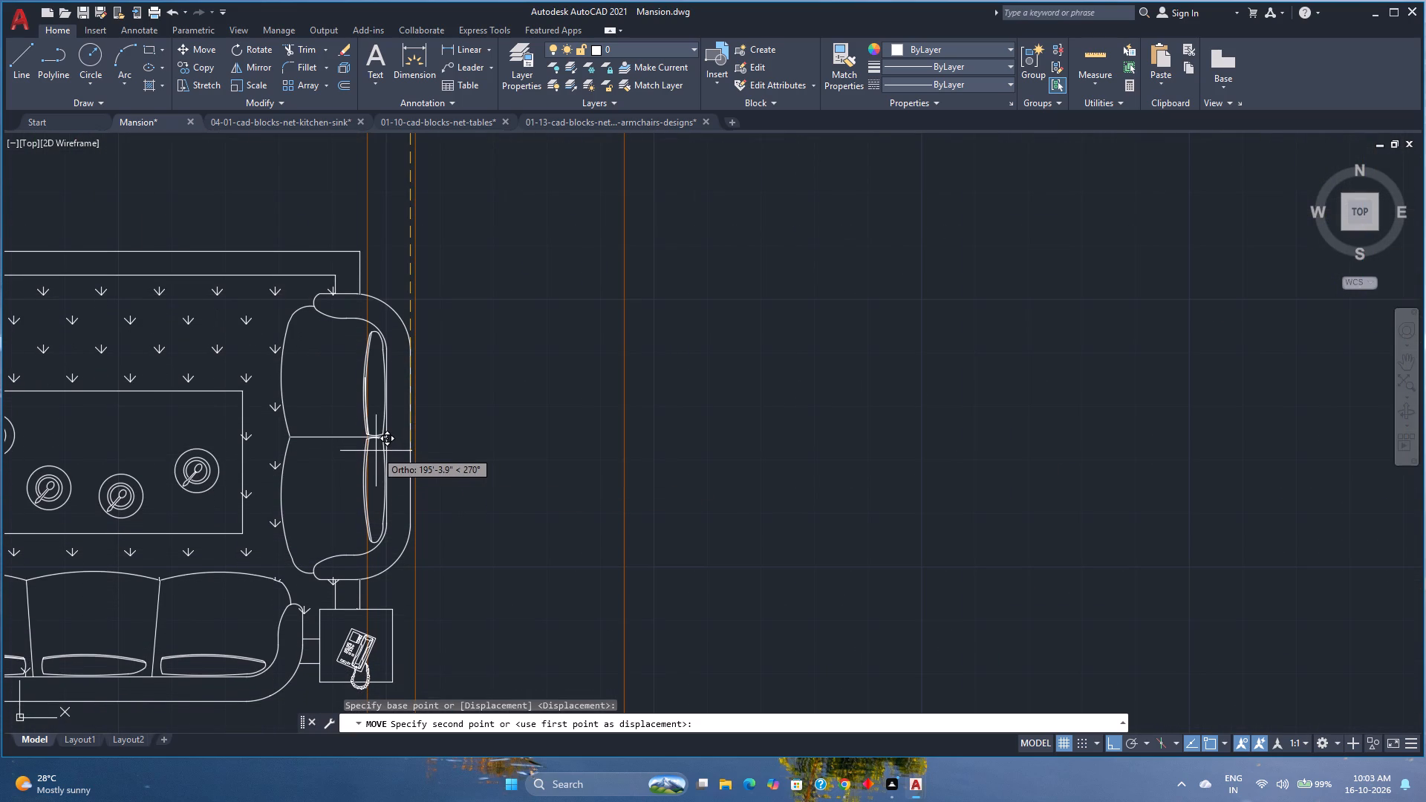
pyautogui.press('F8')
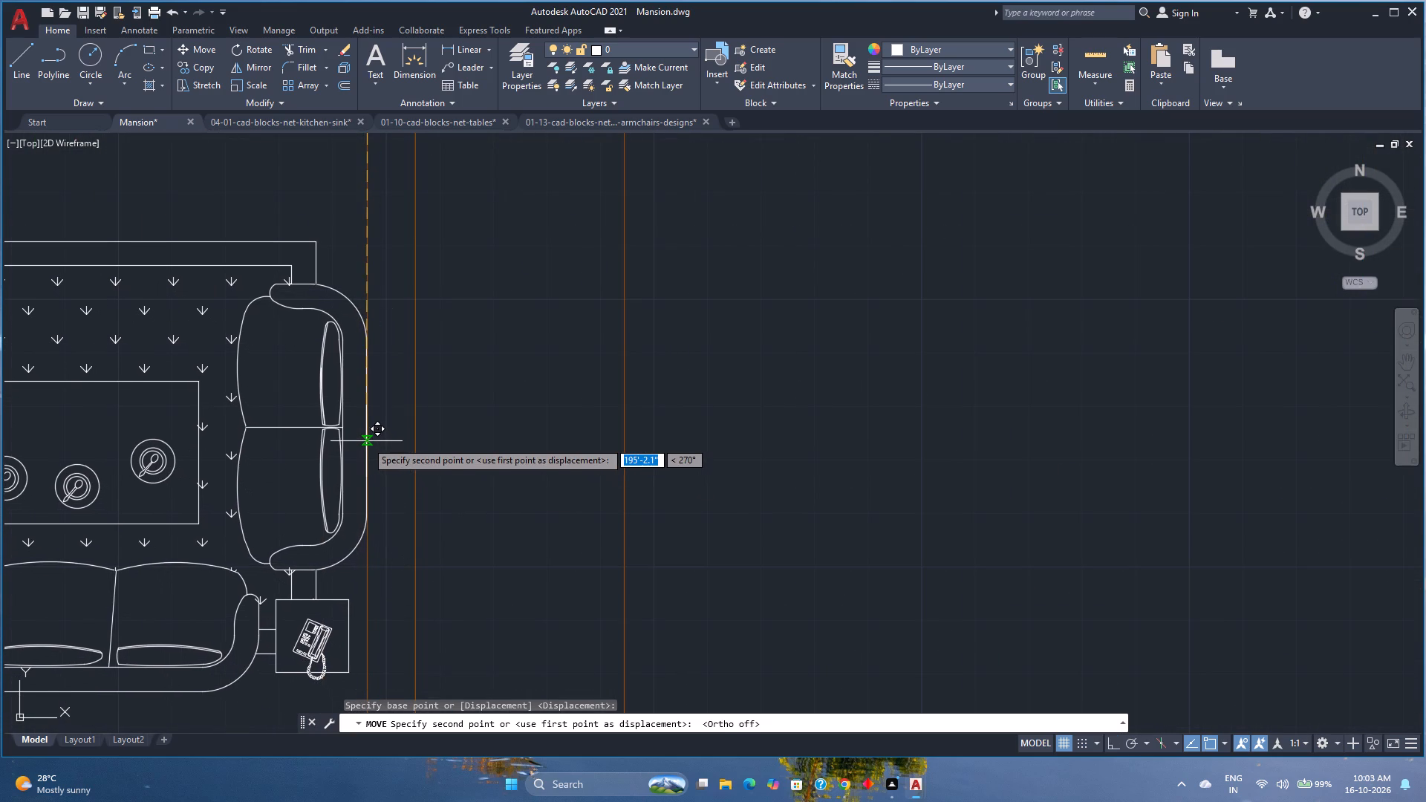
pyautogui.scroll(-1, 366, 441)
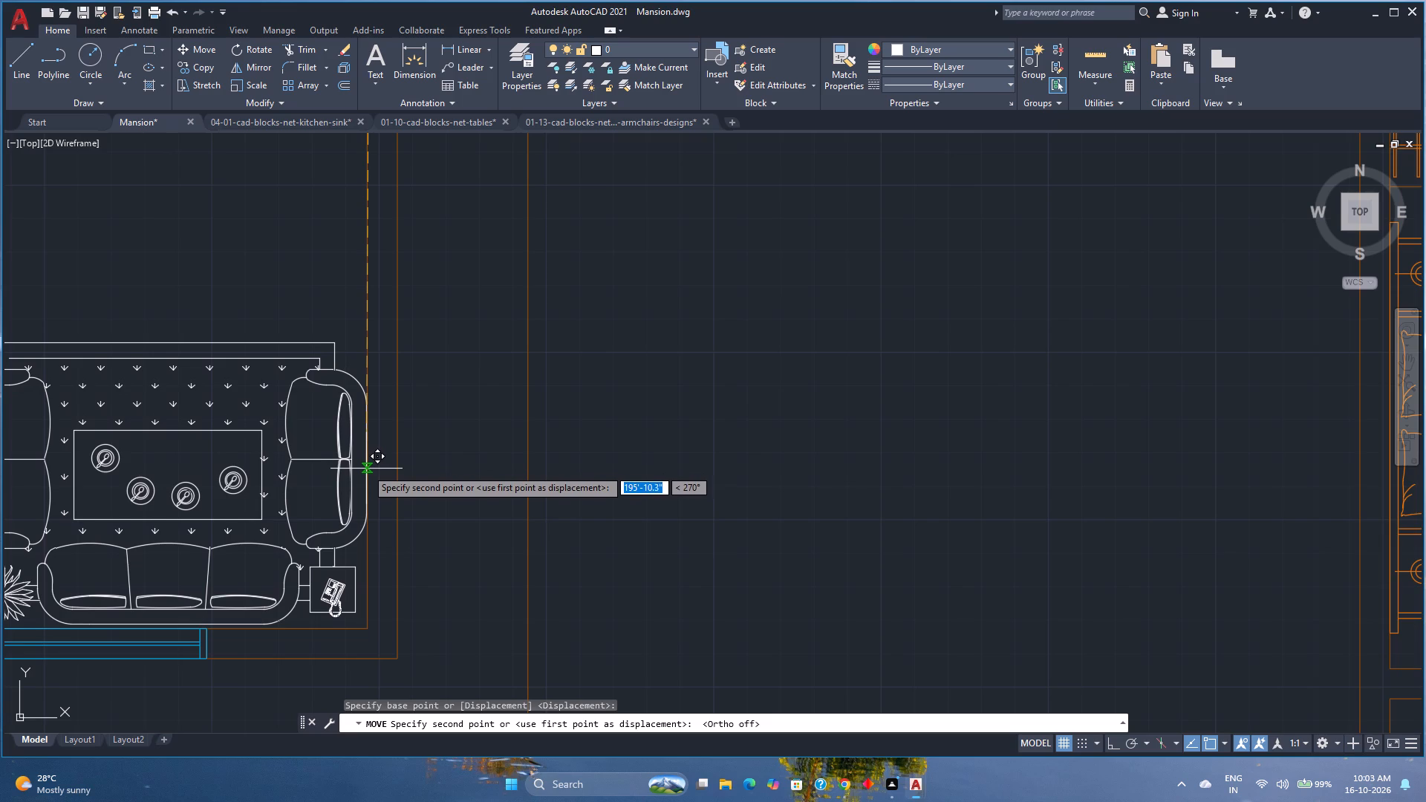
pyautogui.click(366, 470)
# Measure the room around the placed sofa set with Quick measure.
pyautogui.moveTo(278, 488); pyautogui.dragTo(495, 483, button='middle')
pyautogui.scroll(-2, 495, 483)
pyautogui.click(454, 495)
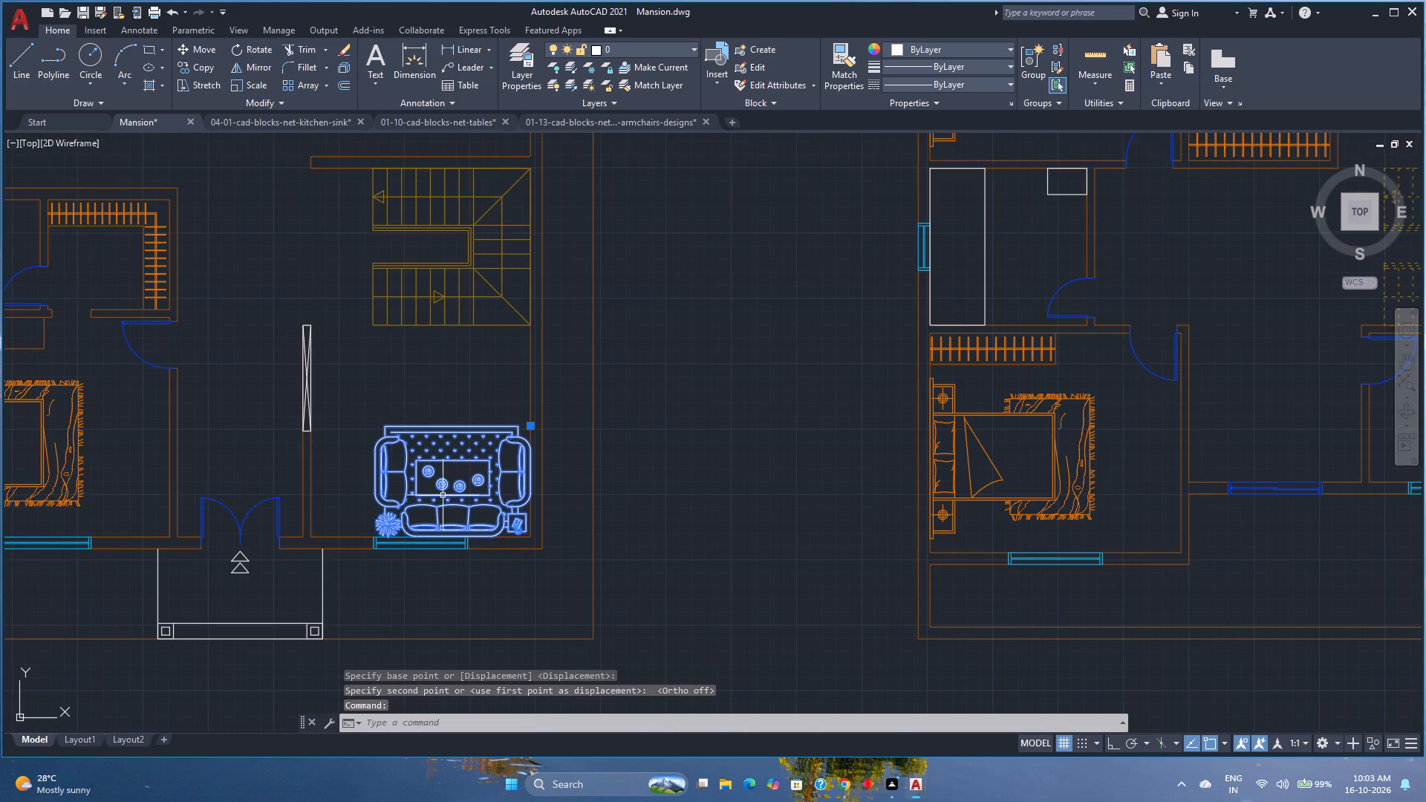
pyautogui.click(1089, 67)
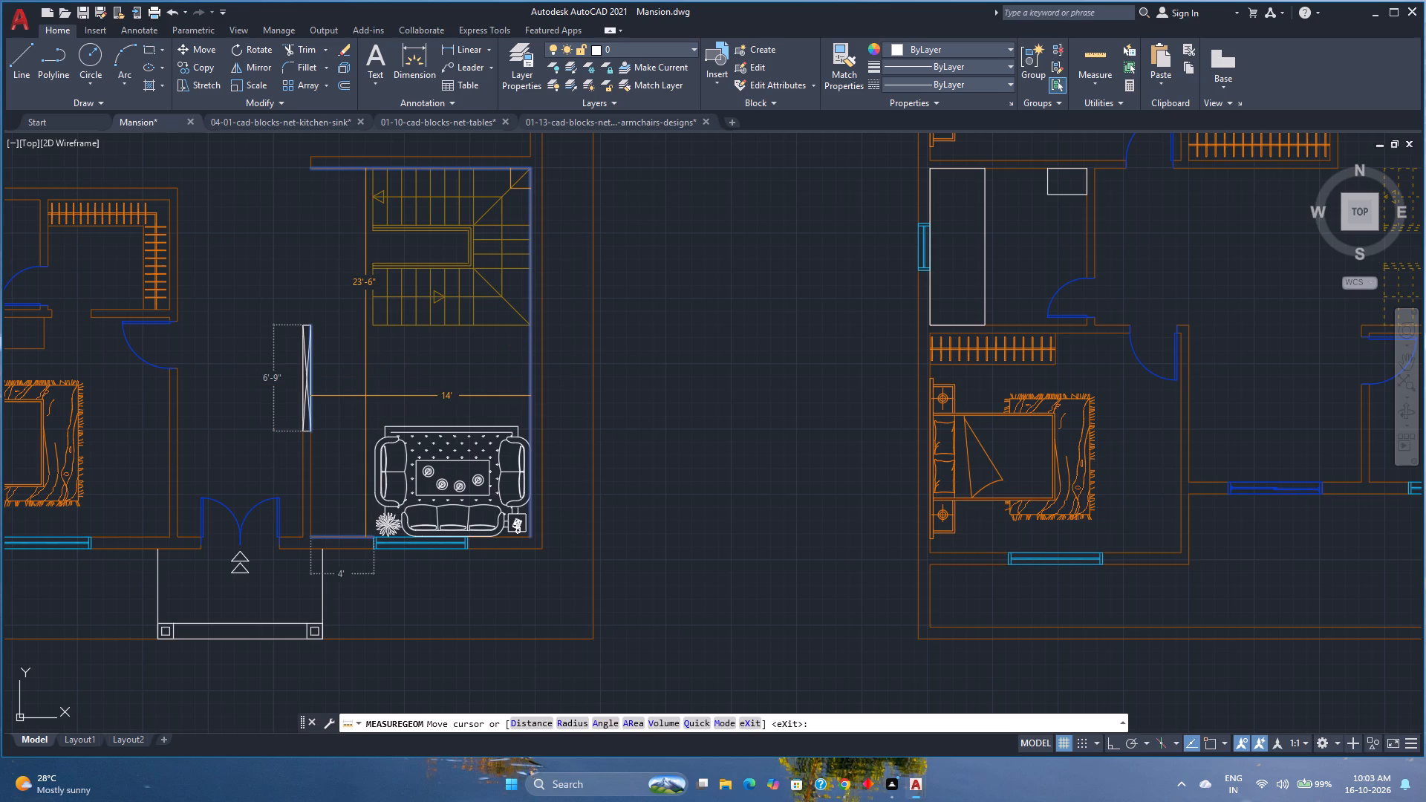
pyautogui.press('Escape')
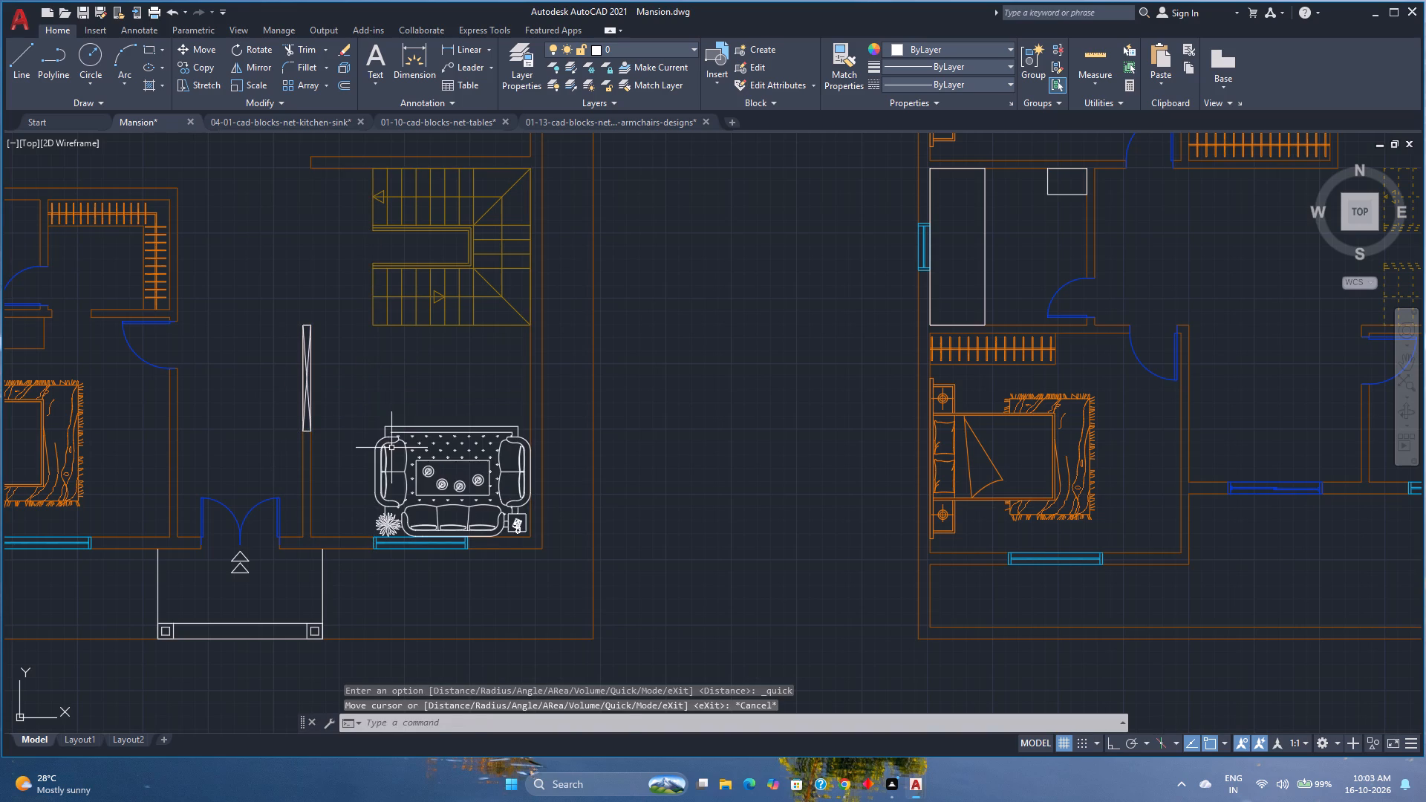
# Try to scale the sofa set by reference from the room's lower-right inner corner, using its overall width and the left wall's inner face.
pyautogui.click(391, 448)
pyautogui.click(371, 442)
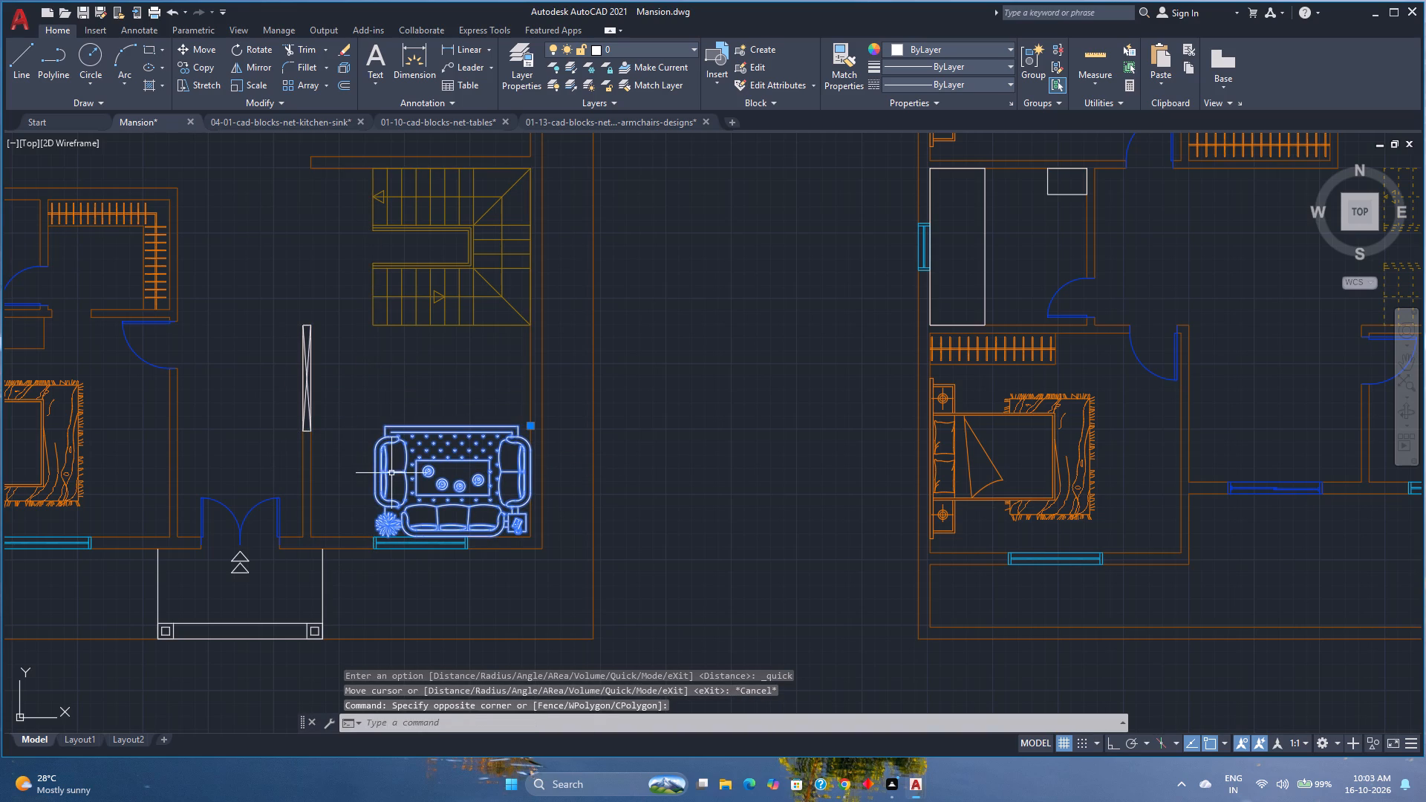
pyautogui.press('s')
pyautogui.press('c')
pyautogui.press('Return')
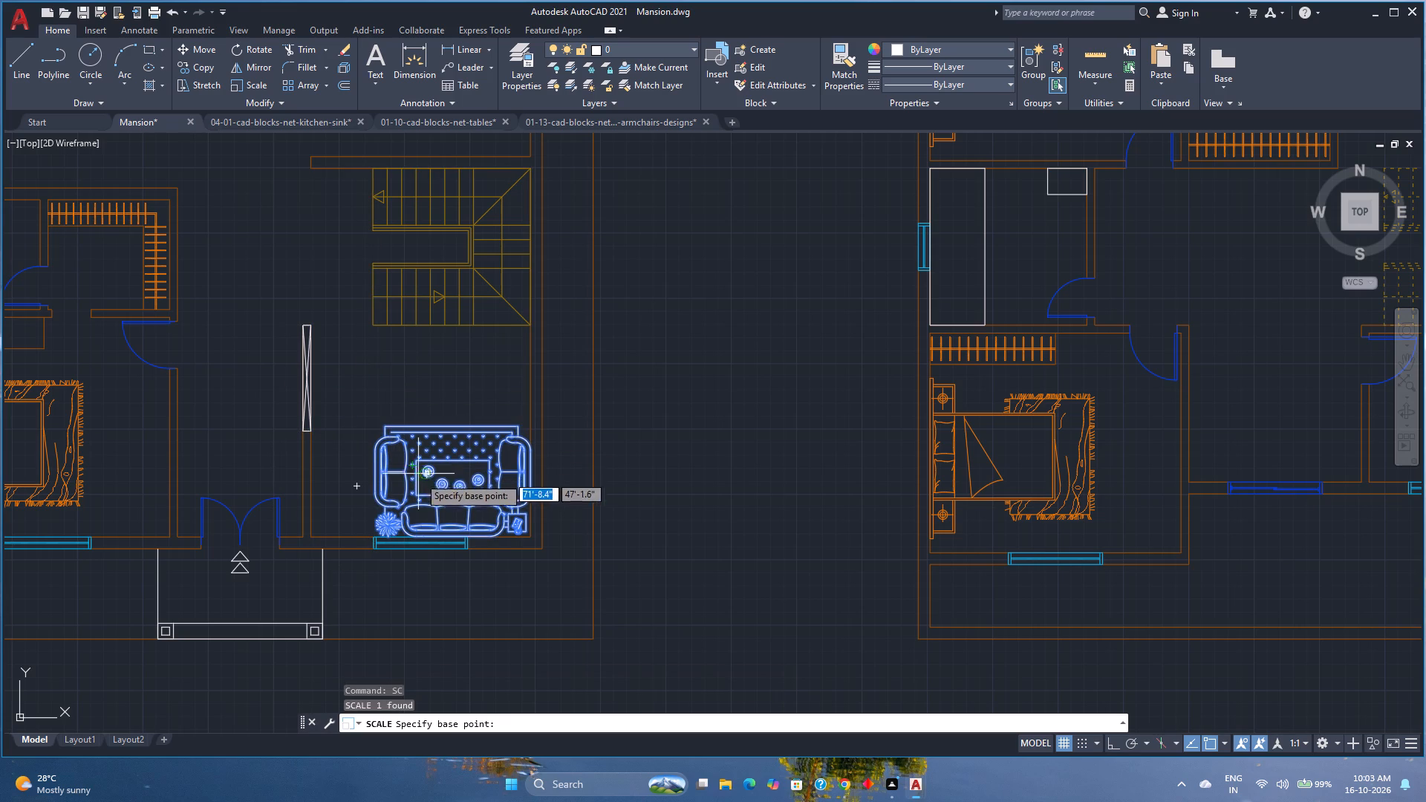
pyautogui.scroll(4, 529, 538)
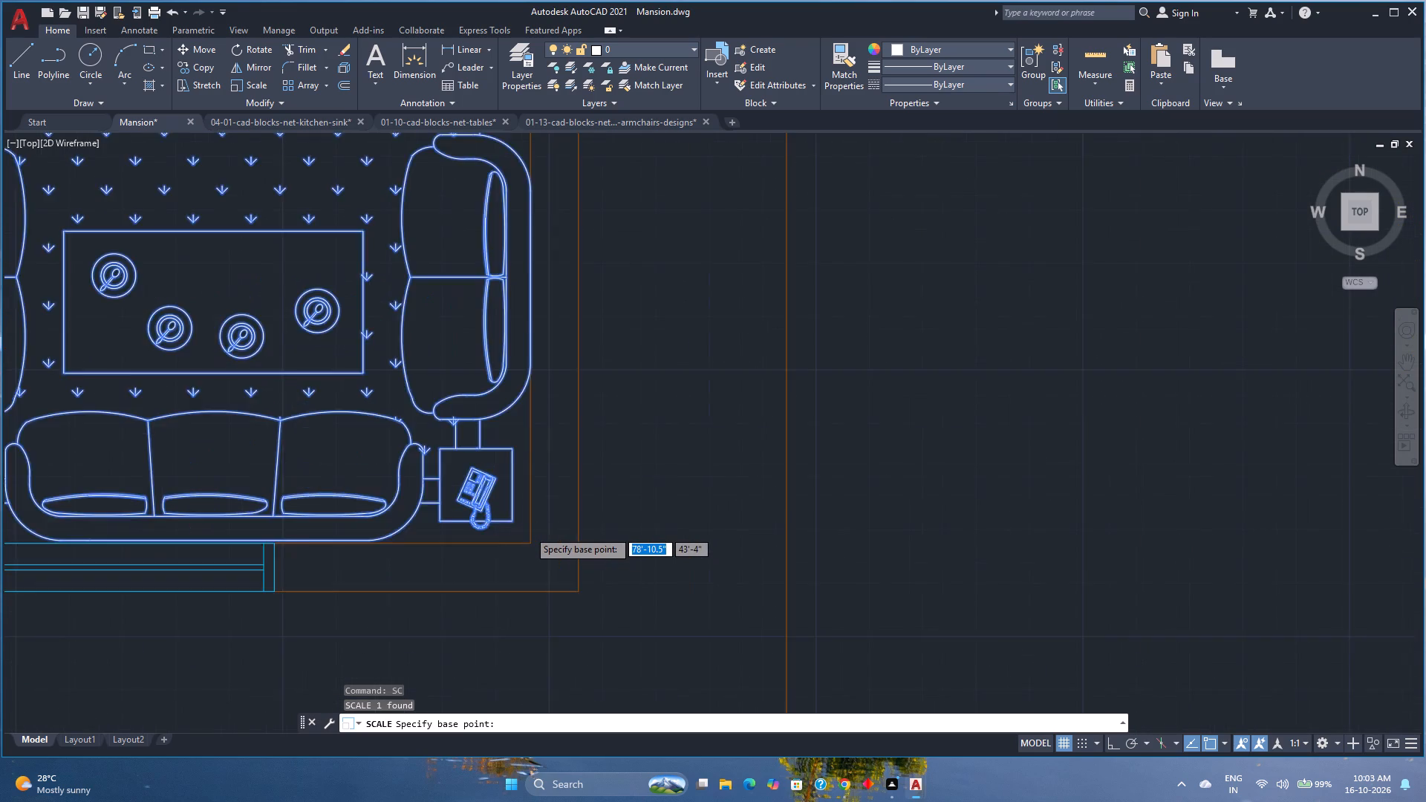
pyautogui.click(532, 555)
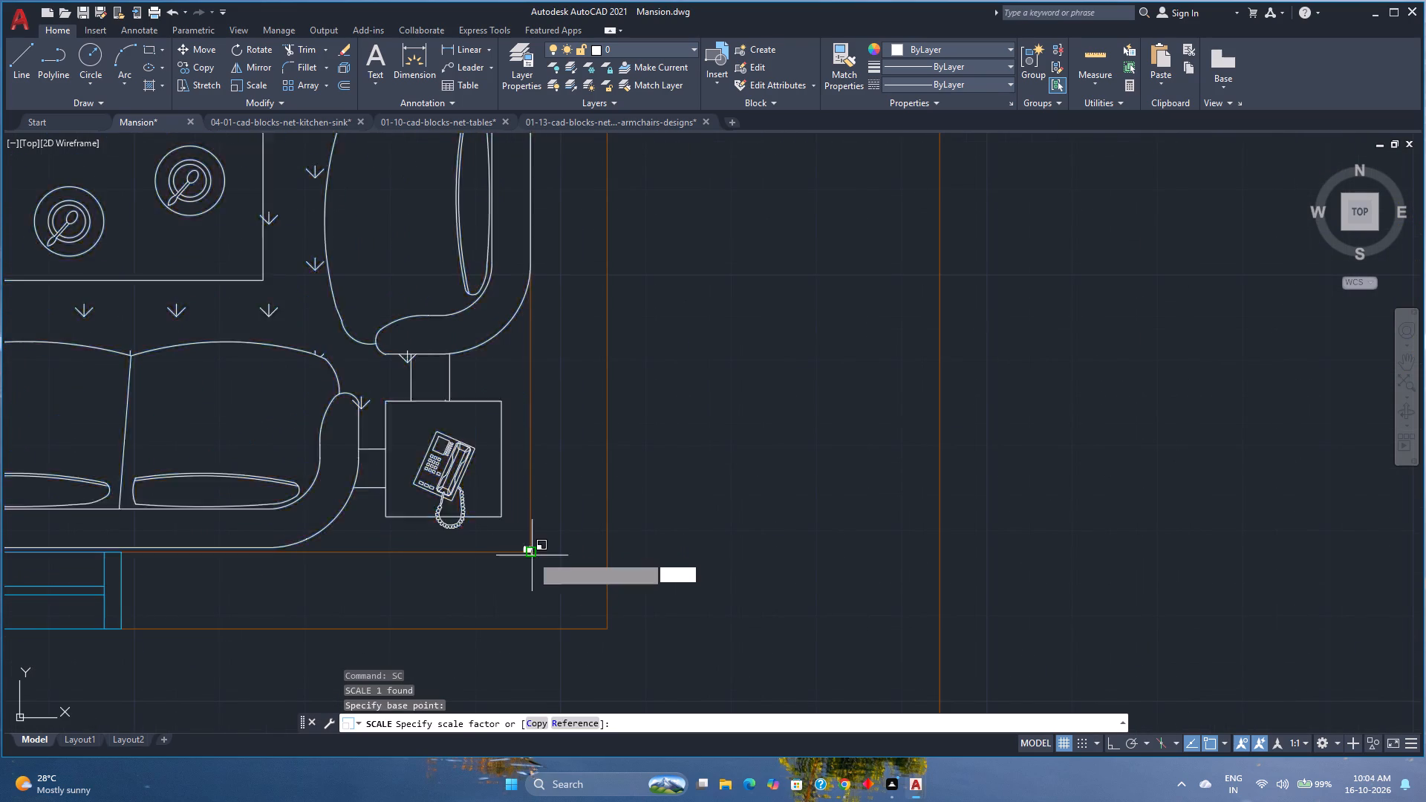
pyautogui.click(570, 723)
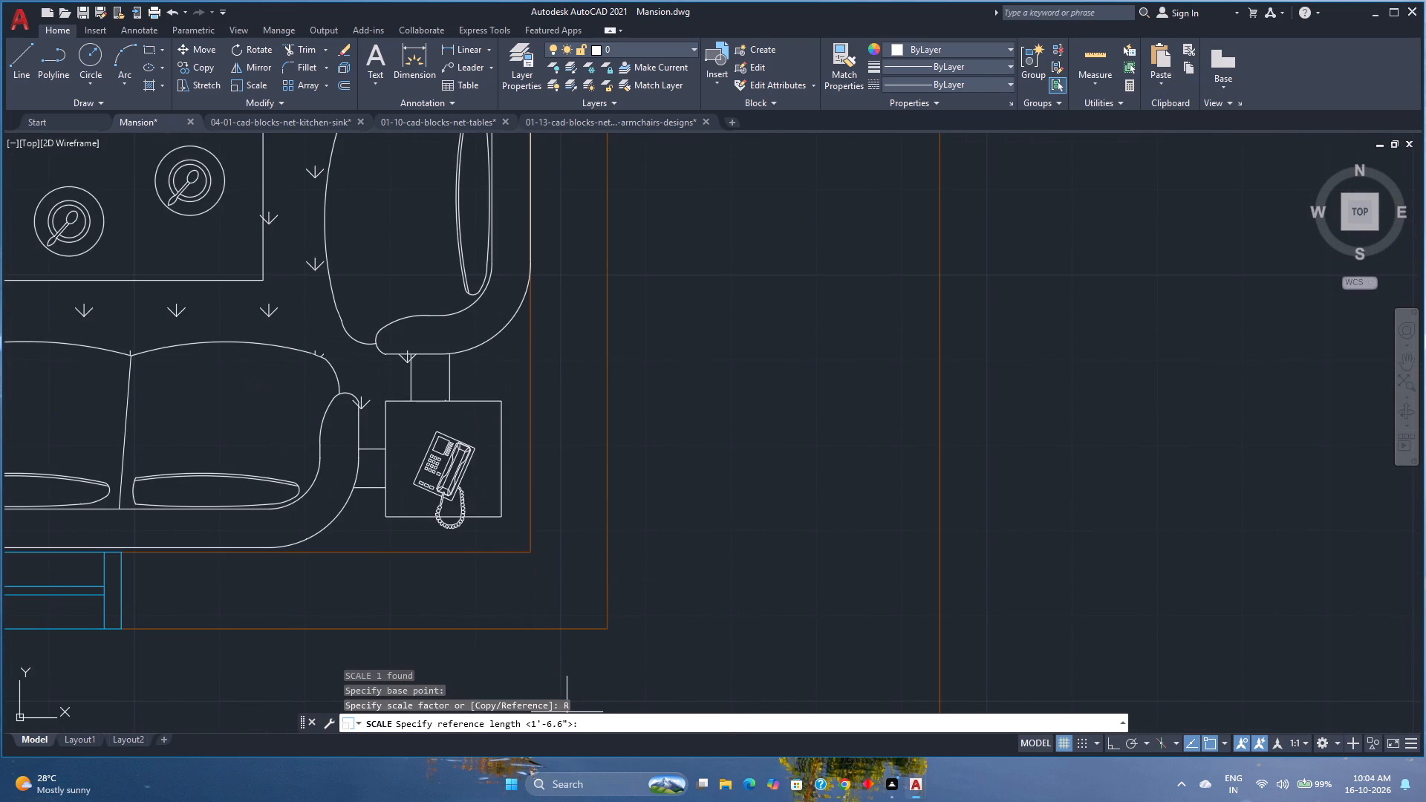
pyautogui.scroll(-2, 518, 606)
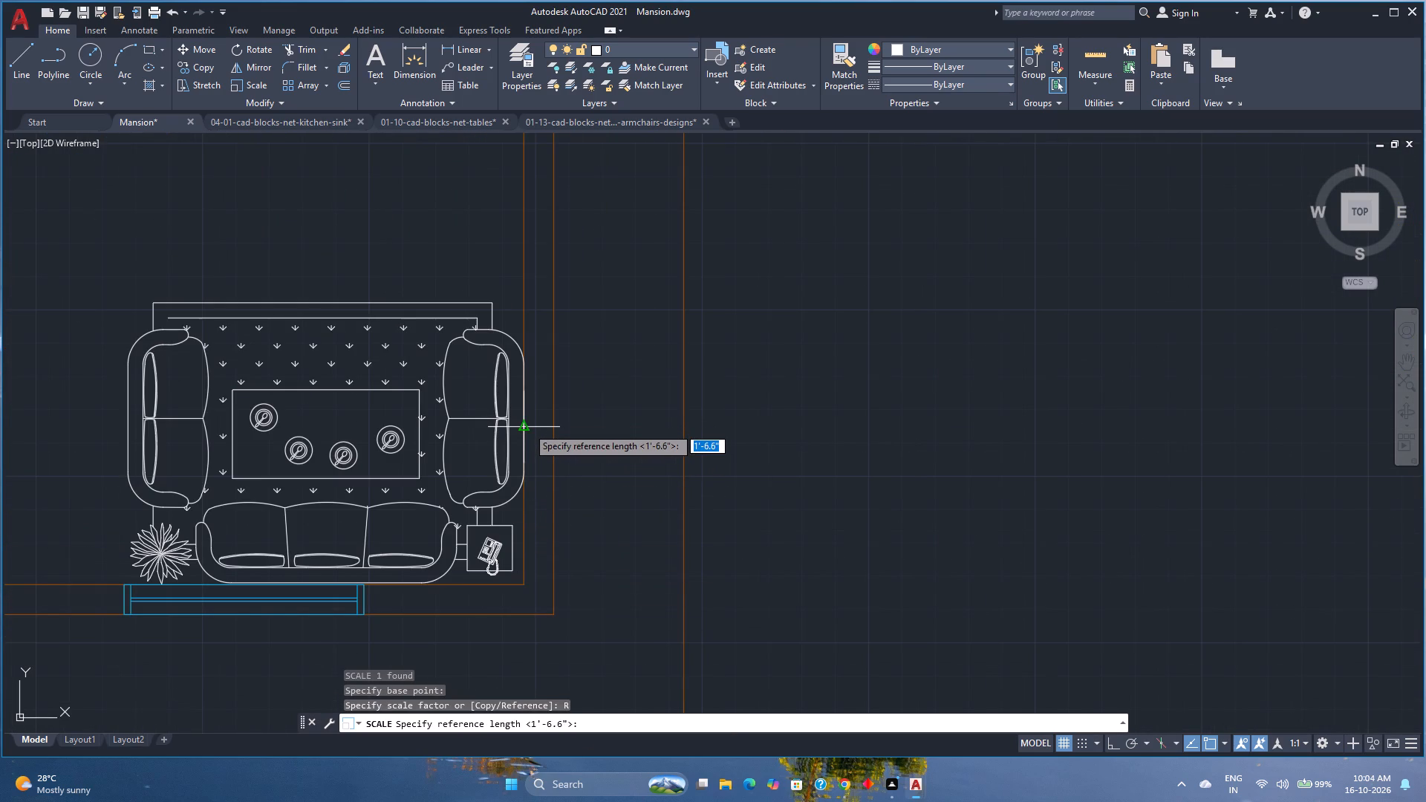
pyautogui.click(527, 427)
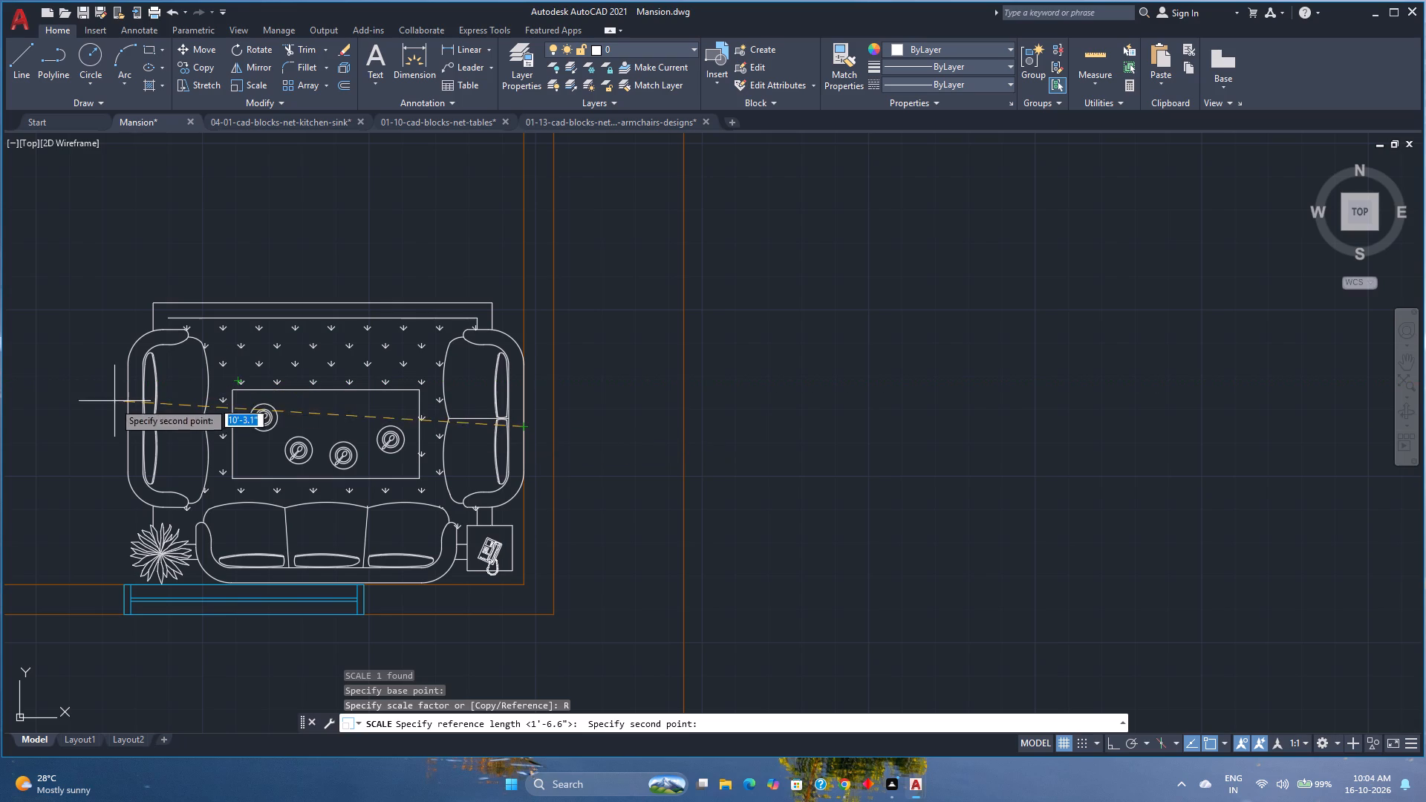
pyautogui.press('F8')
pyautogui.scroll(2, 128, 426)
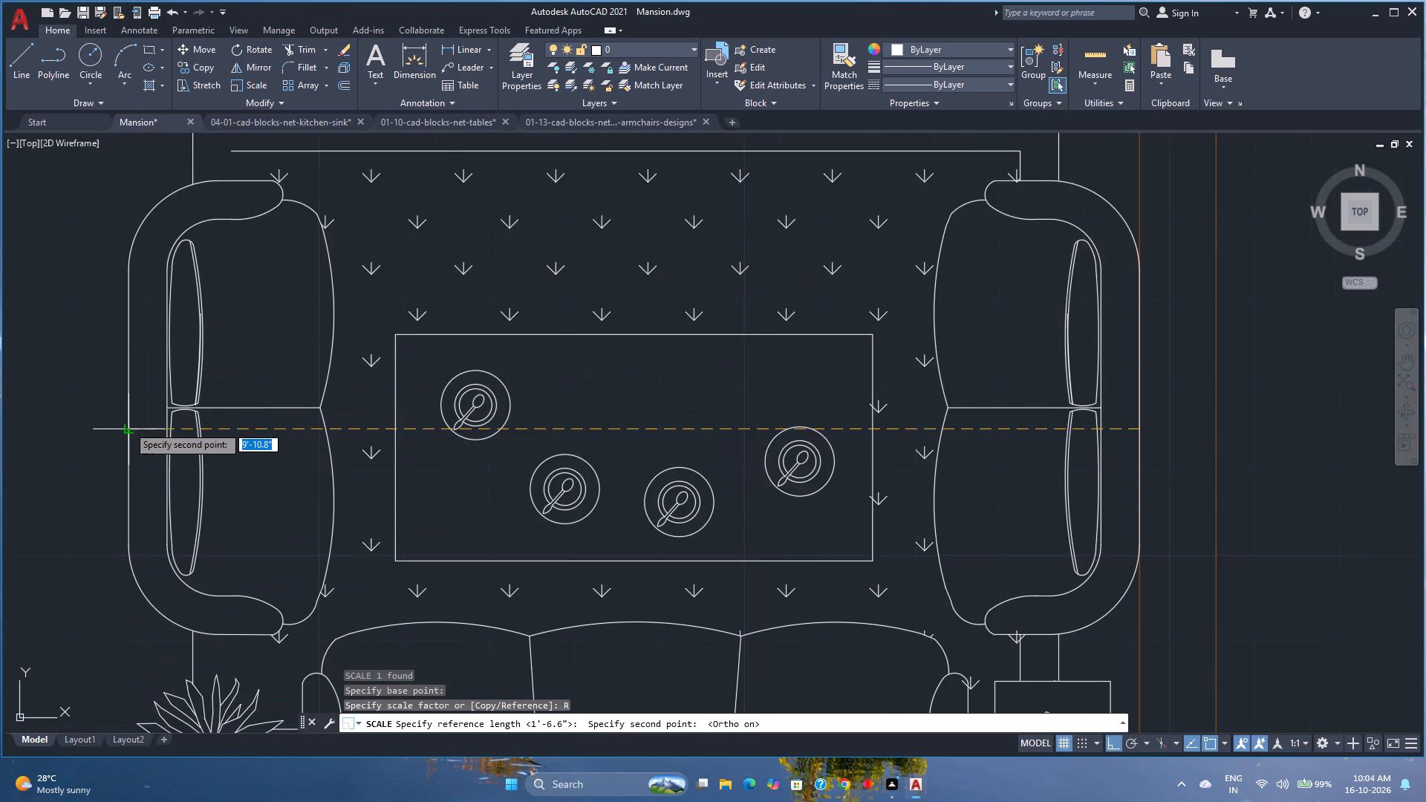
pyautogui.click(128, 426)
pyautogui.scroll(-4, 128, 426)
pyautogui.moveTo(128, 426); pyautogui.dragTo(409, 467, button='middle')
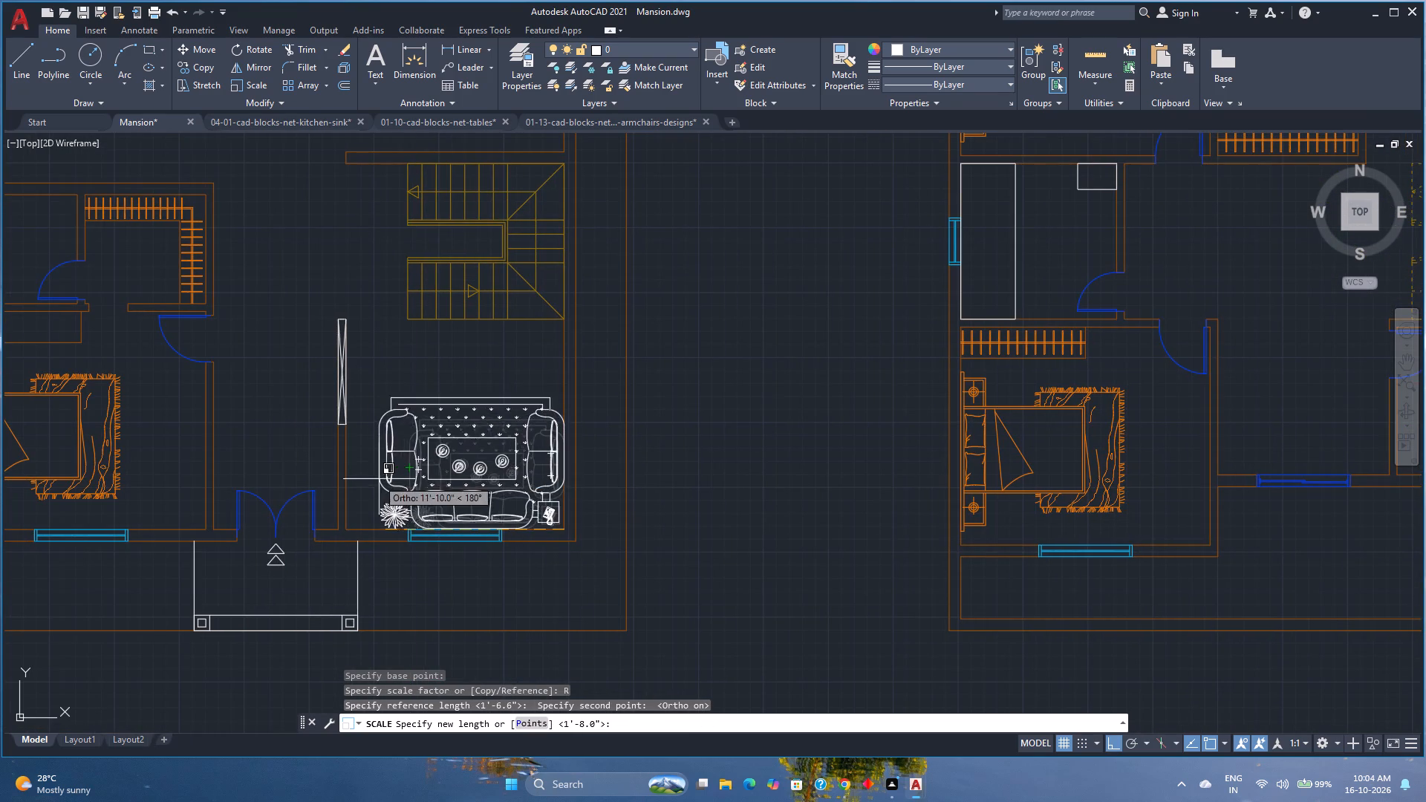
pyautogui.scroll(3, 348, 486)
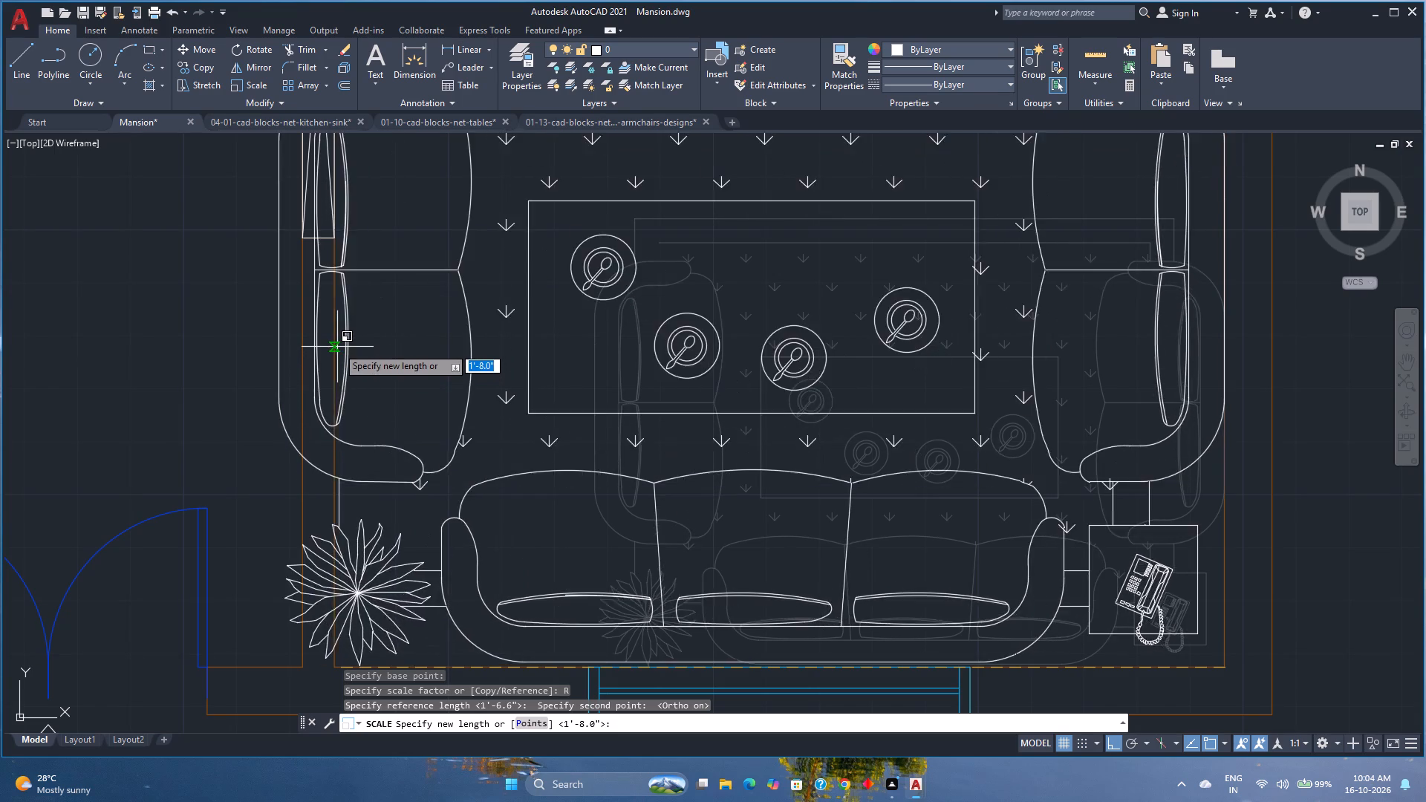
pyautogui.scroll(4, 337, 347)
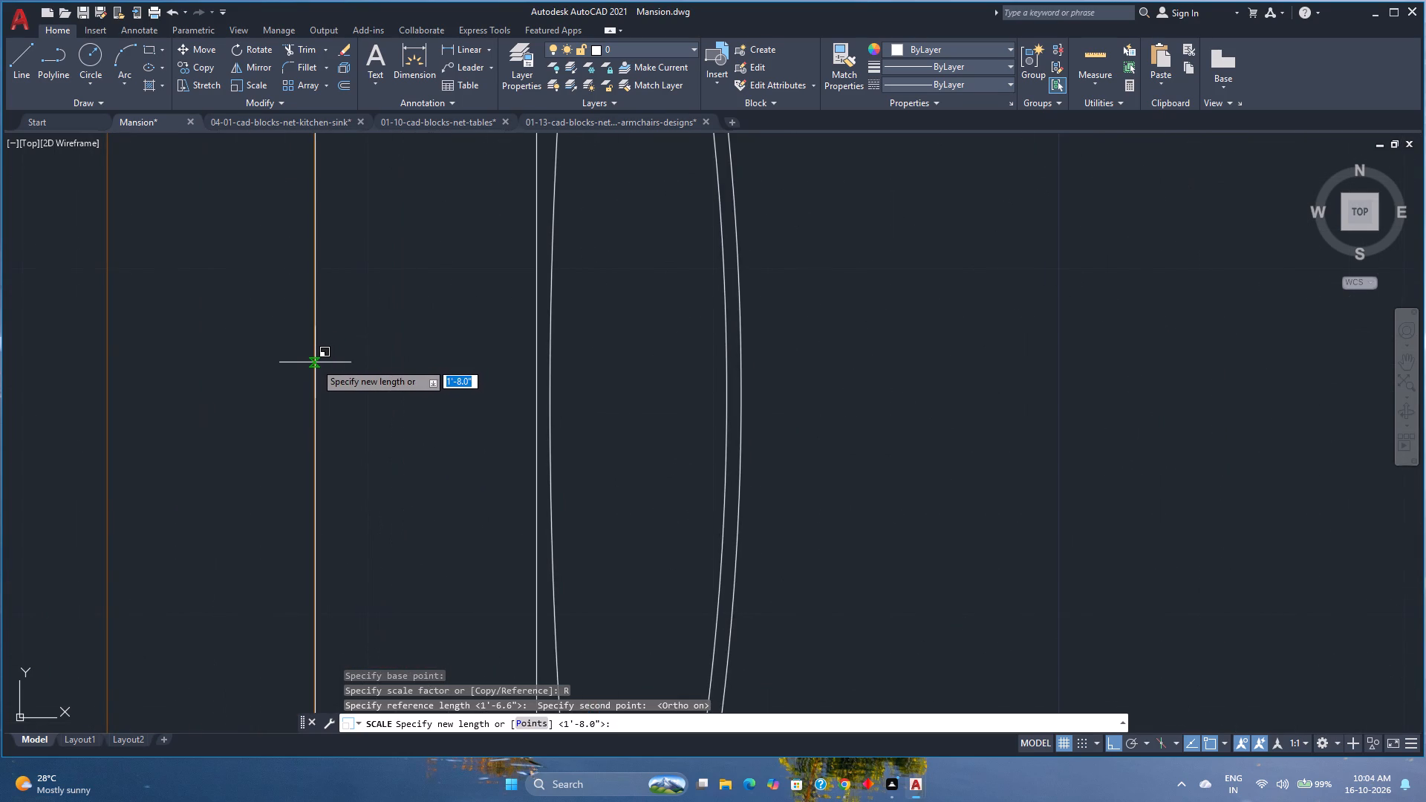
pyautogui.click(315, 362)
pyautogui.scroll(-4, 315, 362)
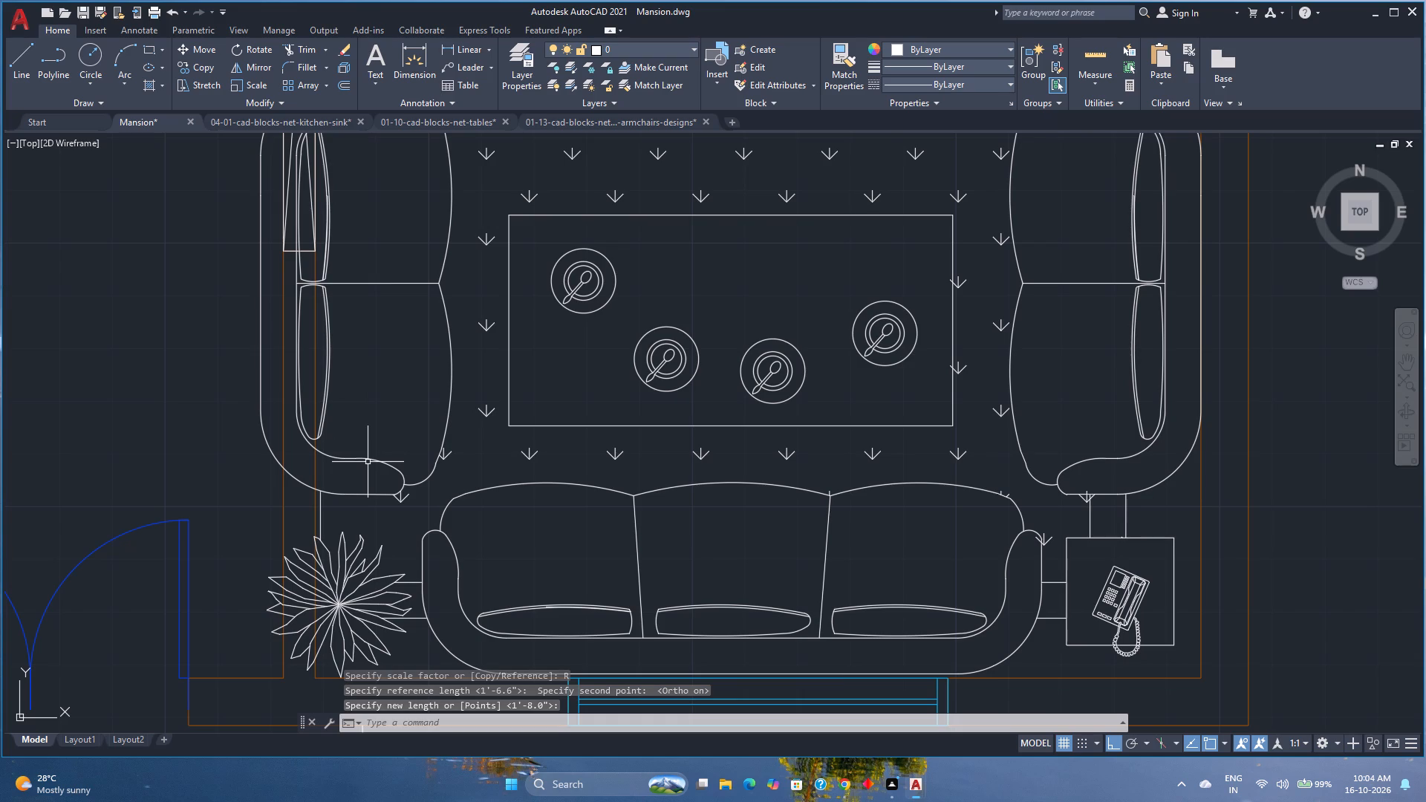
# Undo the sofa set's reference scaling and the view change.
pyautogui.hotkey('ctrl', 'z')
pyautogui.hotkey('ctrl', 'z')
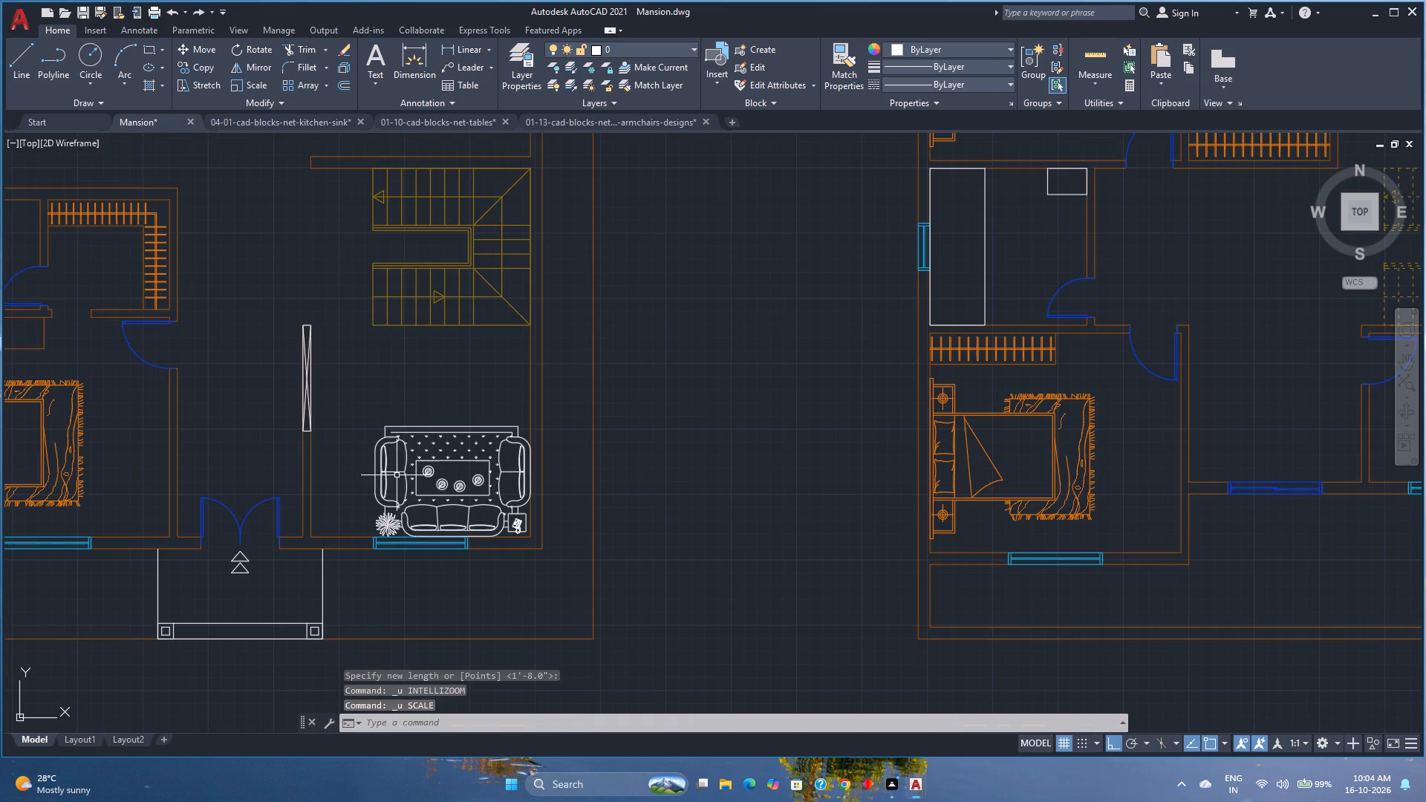
# Scale the sofa set by reference from the room's lower-right inner corner so its overall width spans to the left wall's inner face.
pyautogui.click(415, 496)
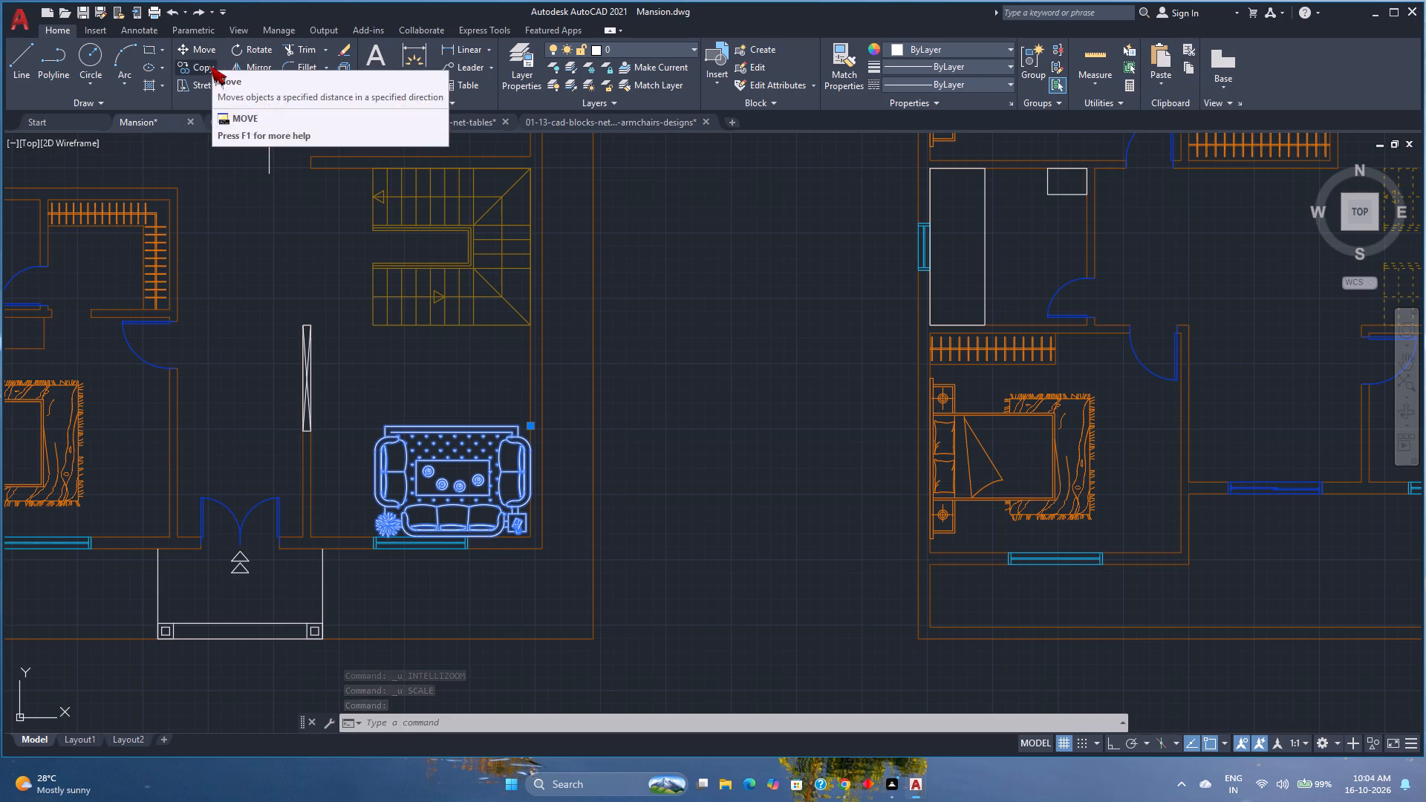
pyautogui.click(253, 81)
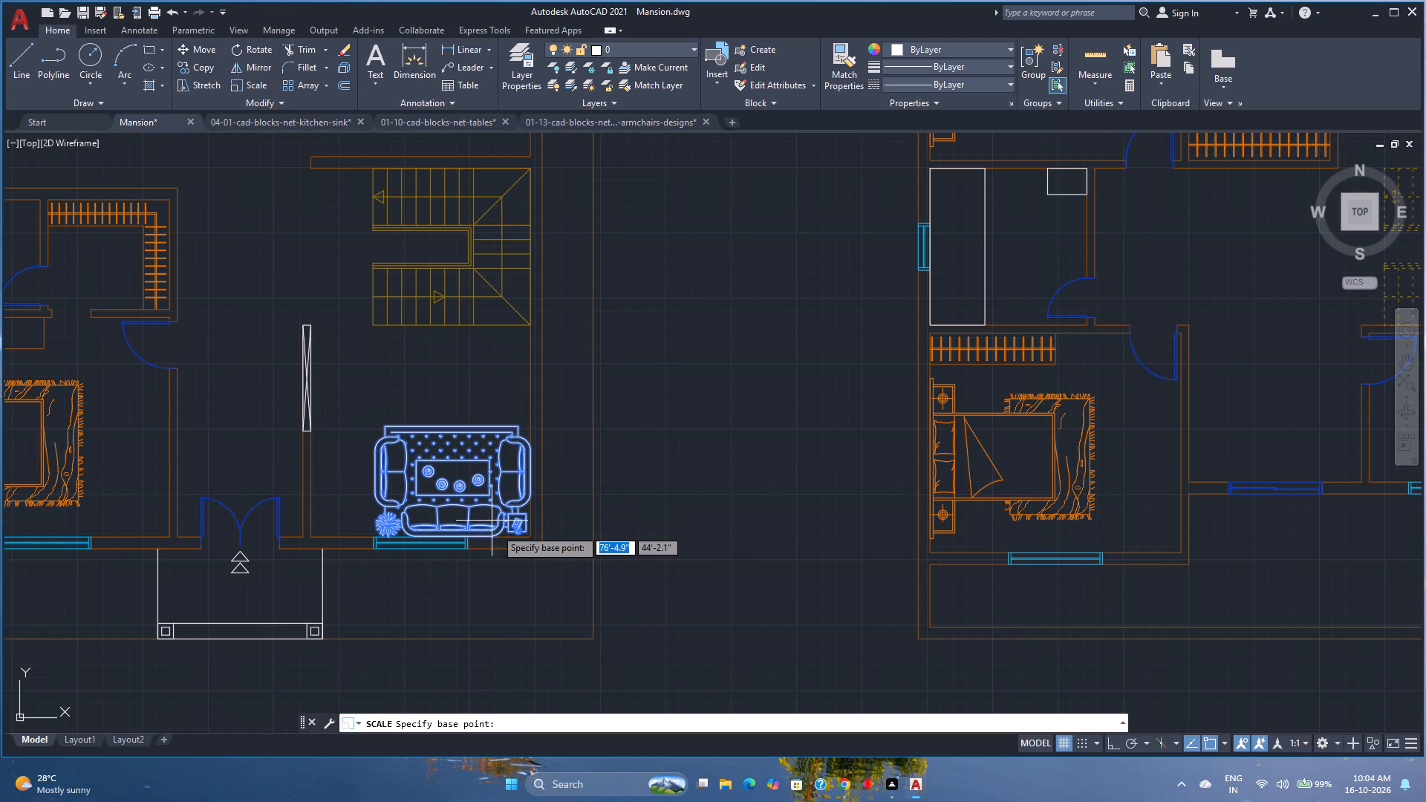
pyautogui.scroll(3, 520, 529)
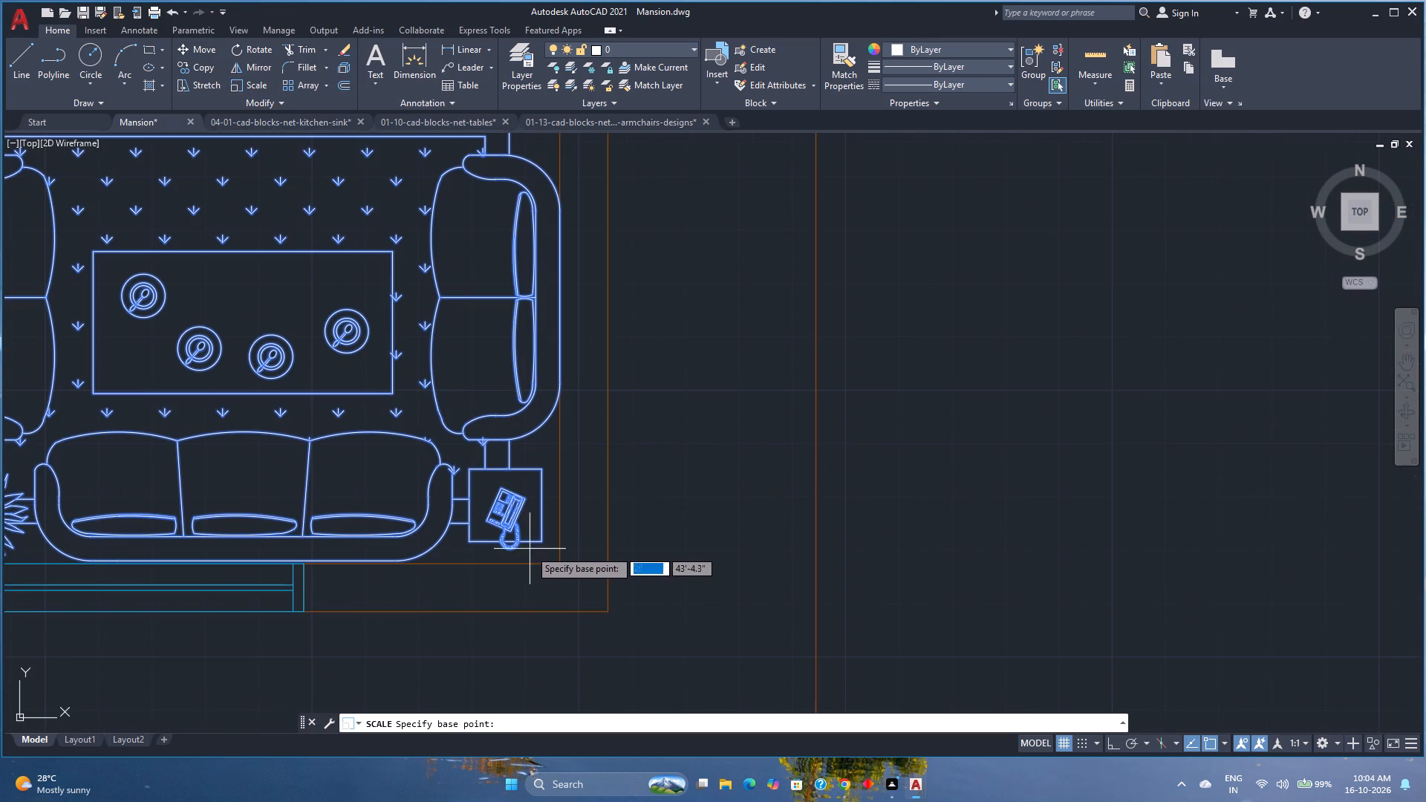
pyautogui.click(557, 567)
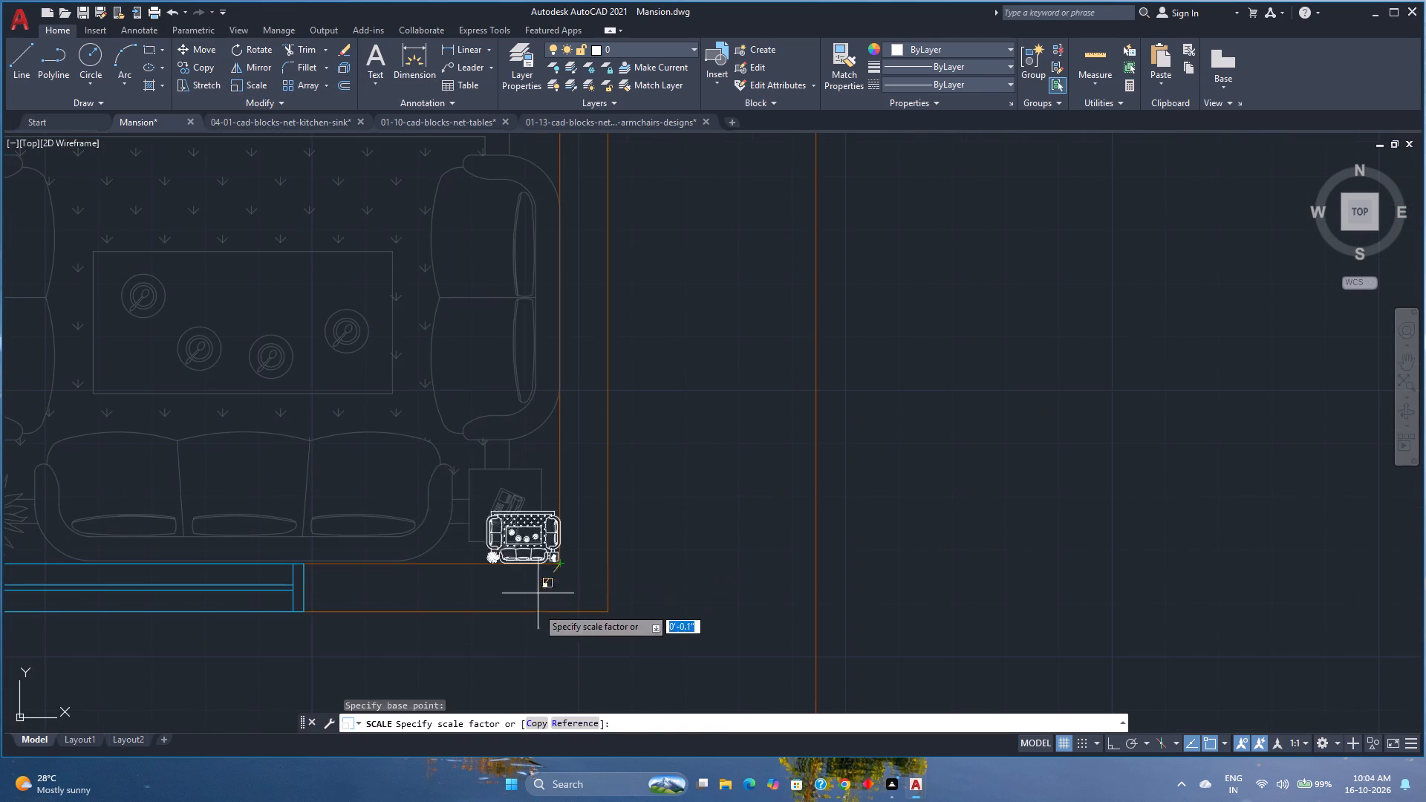
pyautogui.click(574, 727)
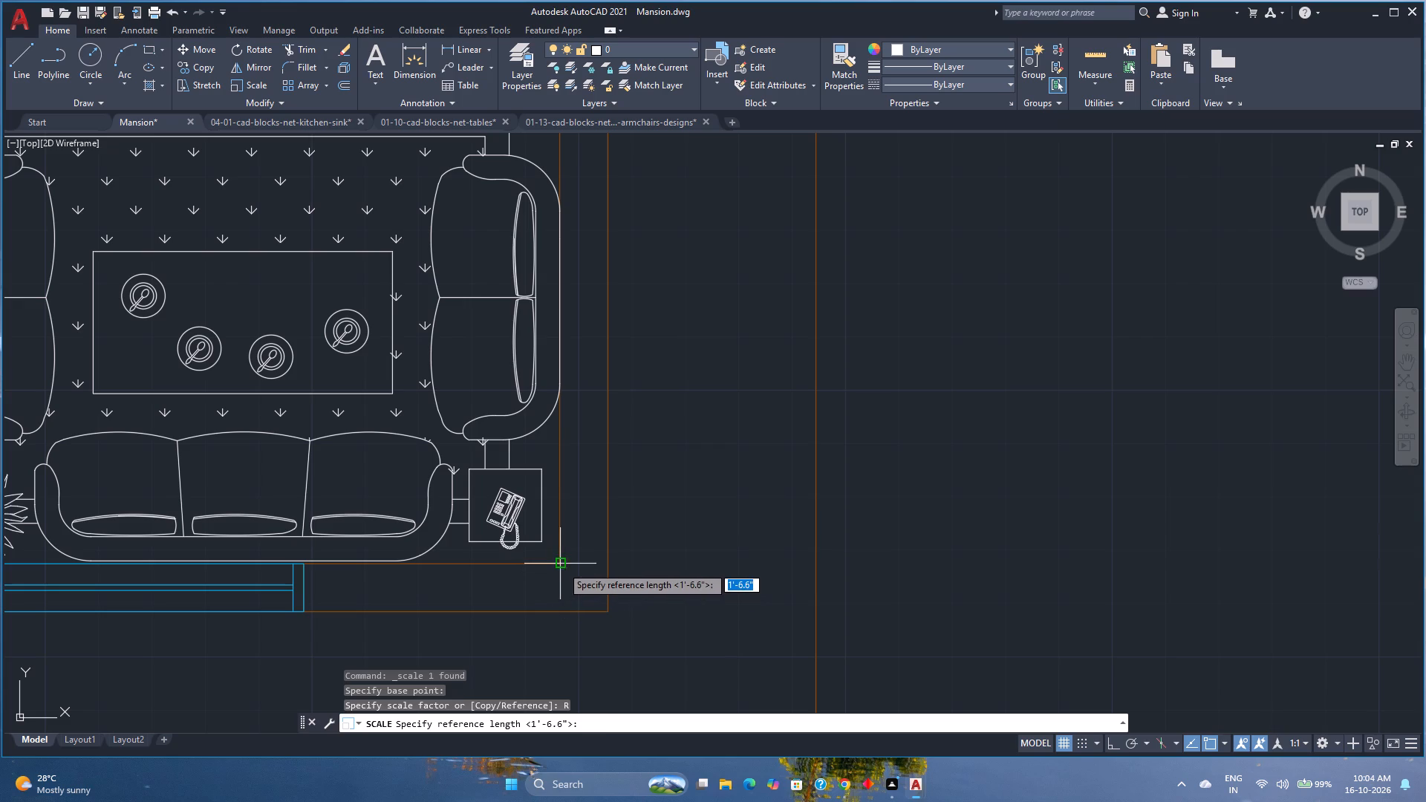
pyautogui.click(561, 566)
pyautogui.scroll(-1, 426, 578)
pyautogui.moveTo(426, 578); pyautogui.dragTo(807, 592, button='middle')
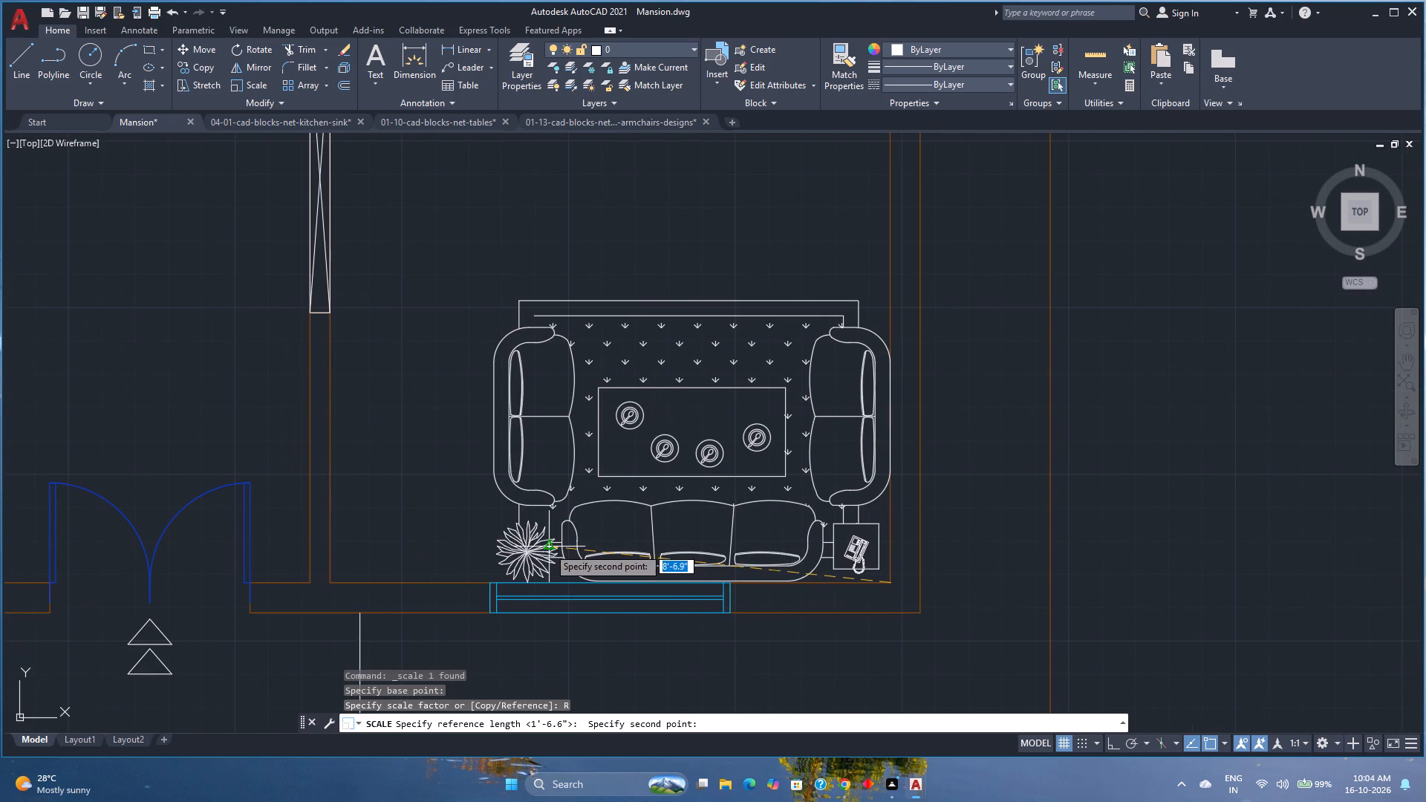
pyautogui.press('F8')
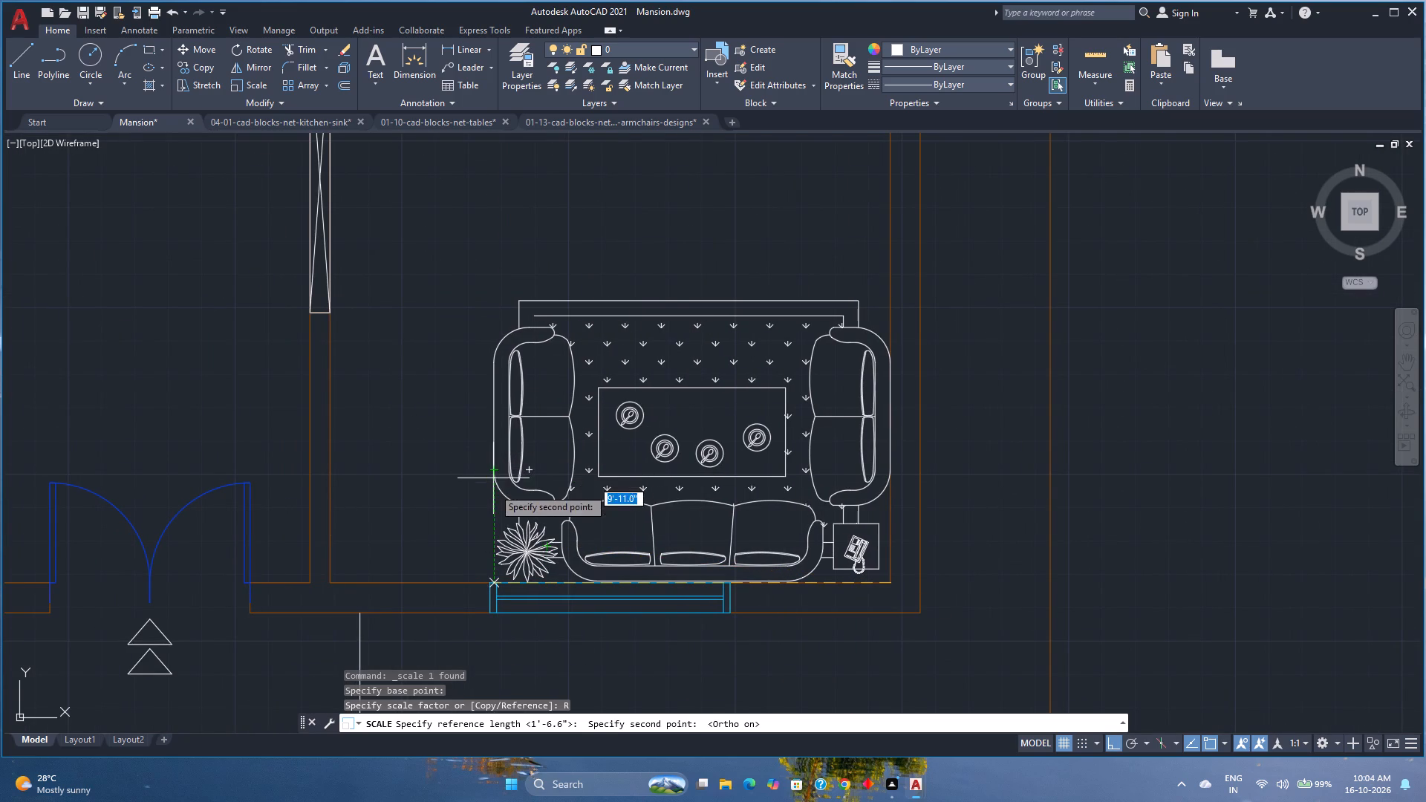
pyautogui.click(493, 584)
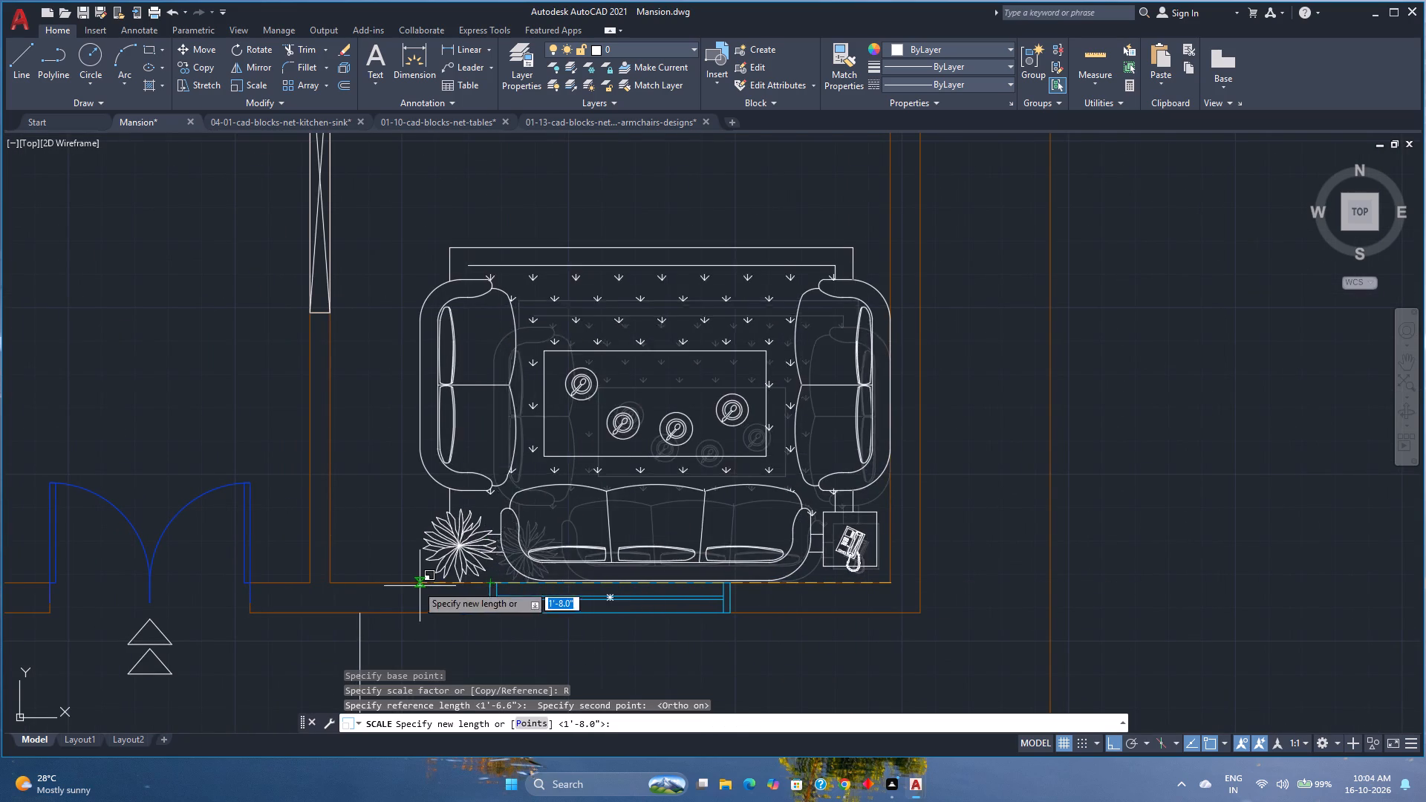
pyautogui.click(330, 582)
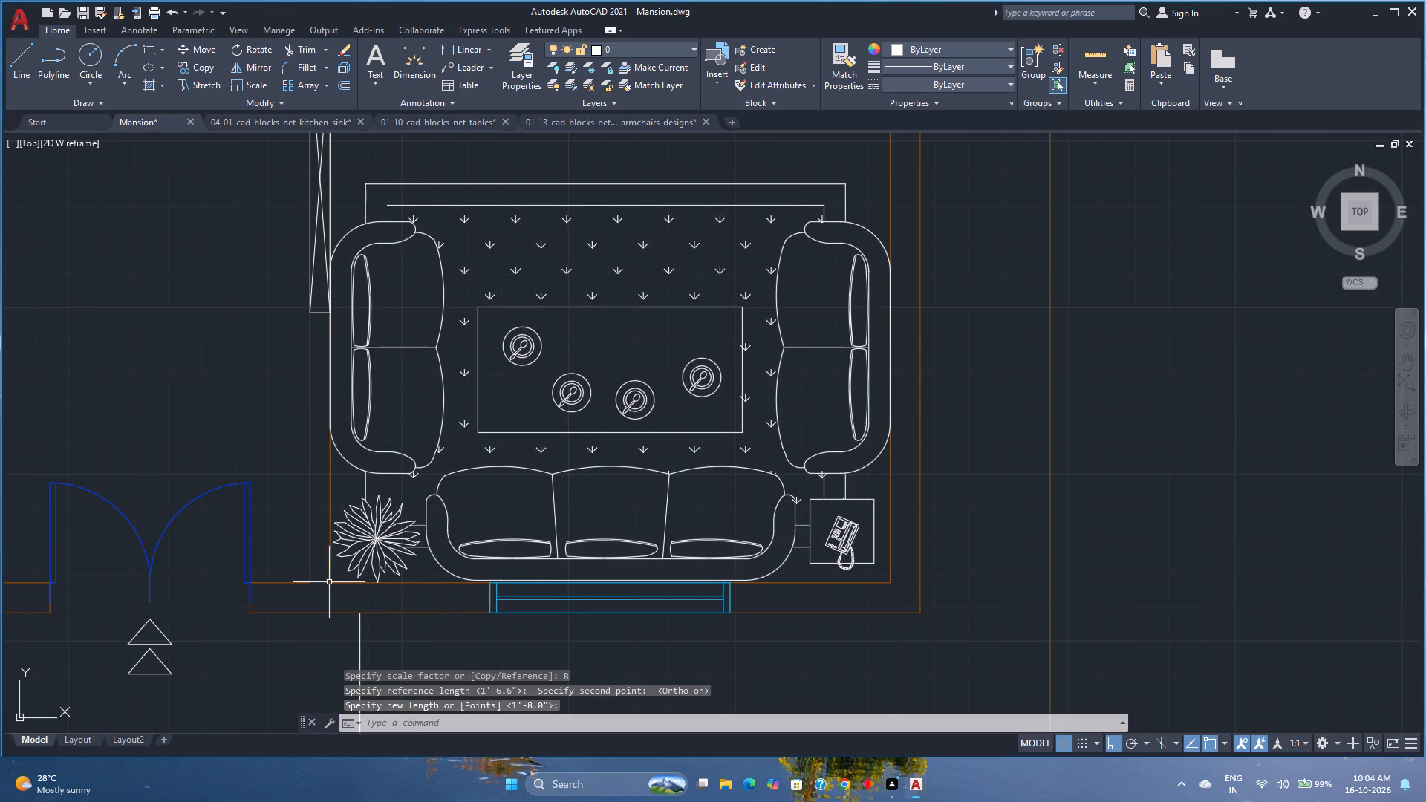
pyautogui.scroll(-2, 491, 515)
pyautogui.moveTo(491, 515); pyautogui.dragTo(466, 565, button='middle')
pyautogui.middleClick(466, 565)
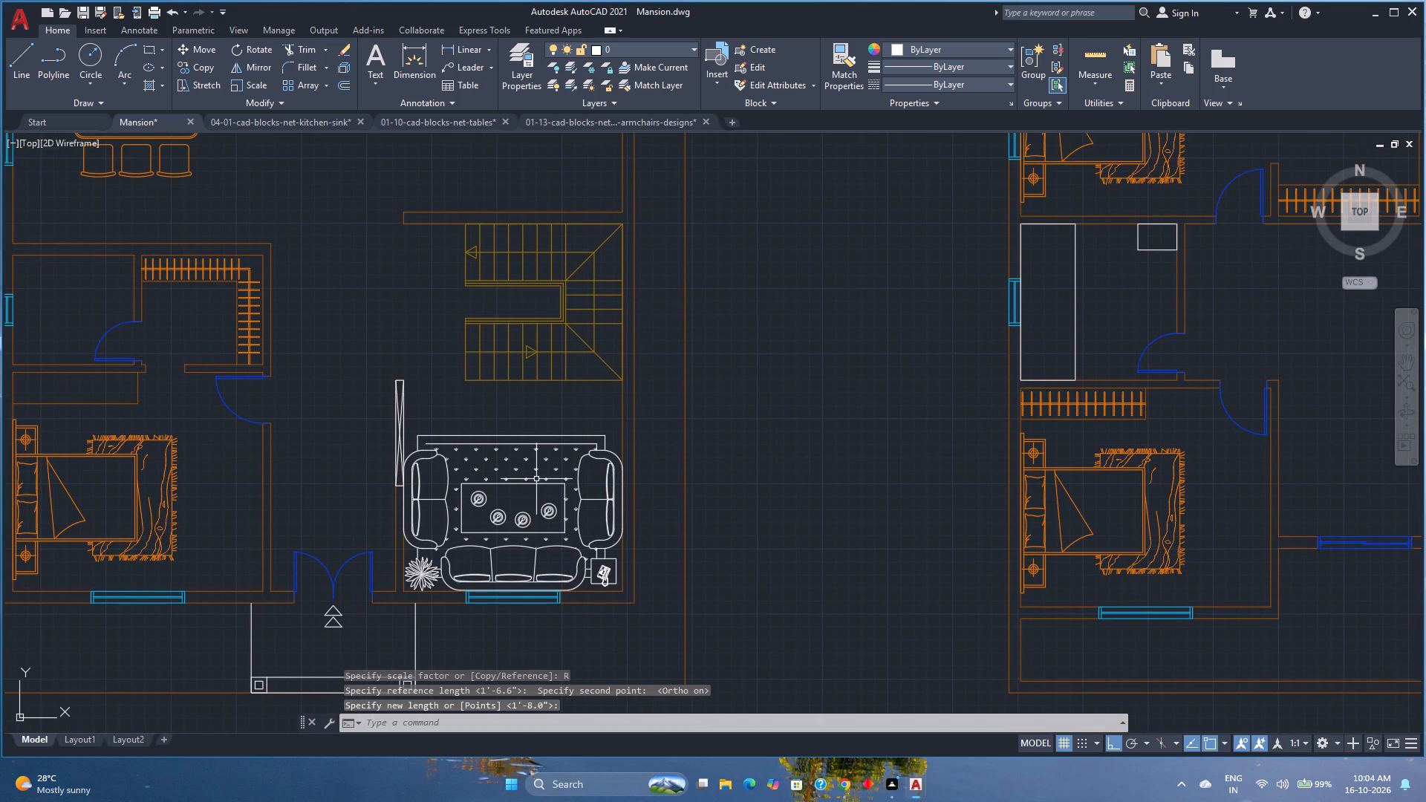
# Save the drawing.
pyautogui.hotkey('ctrl', 's')
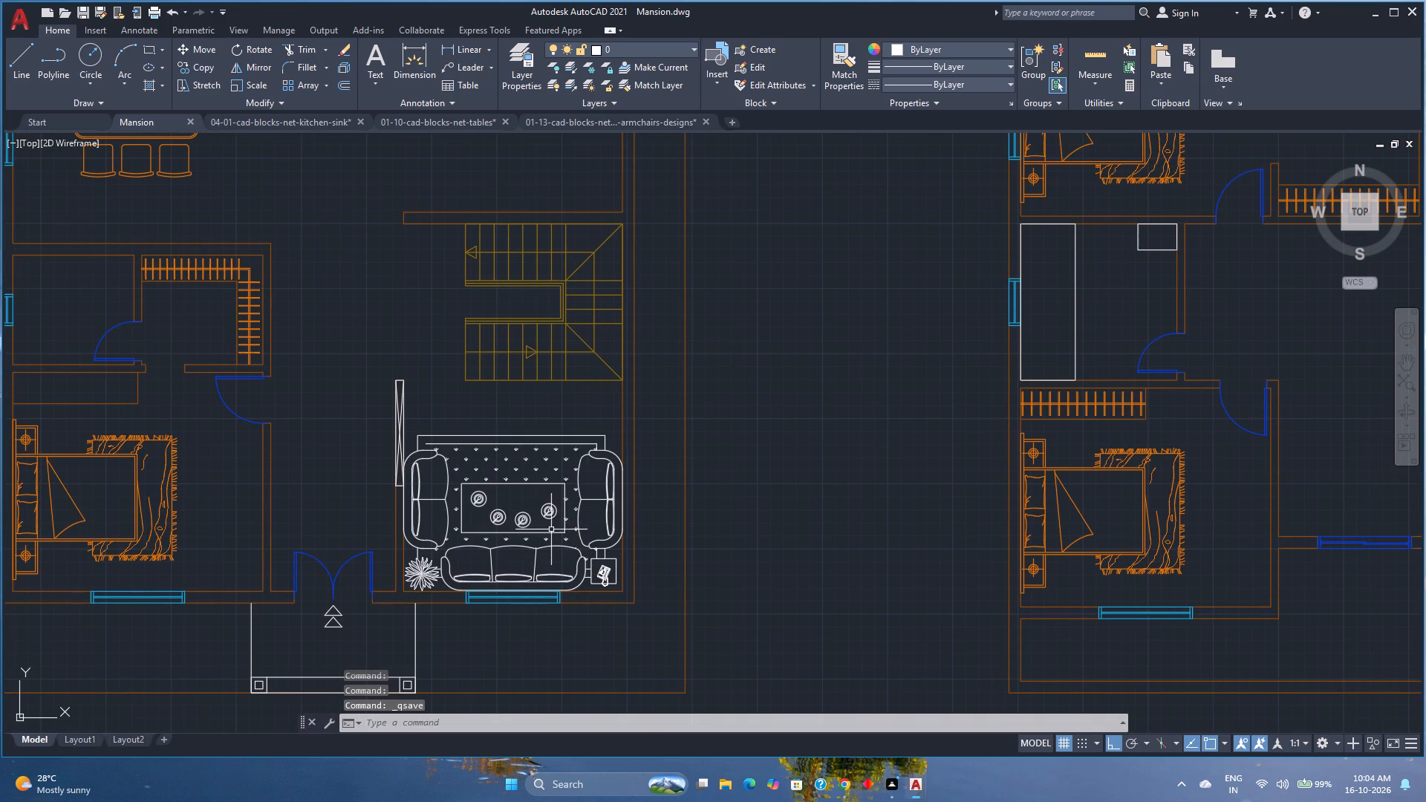
# Put the sofa set block below the staircase on the Furniture layer.
pyautogui.click(540, 547)
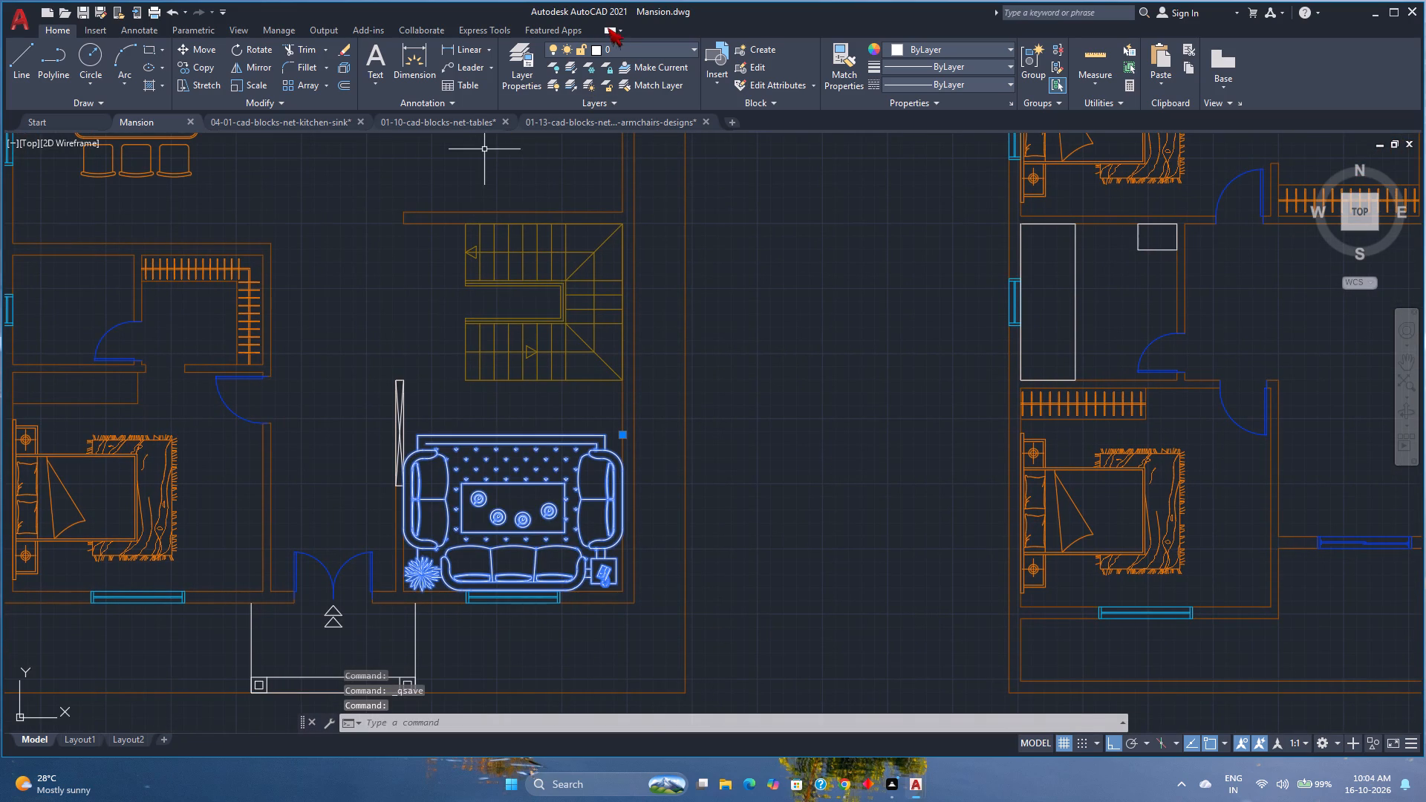
pyautogui.click(618, 45)
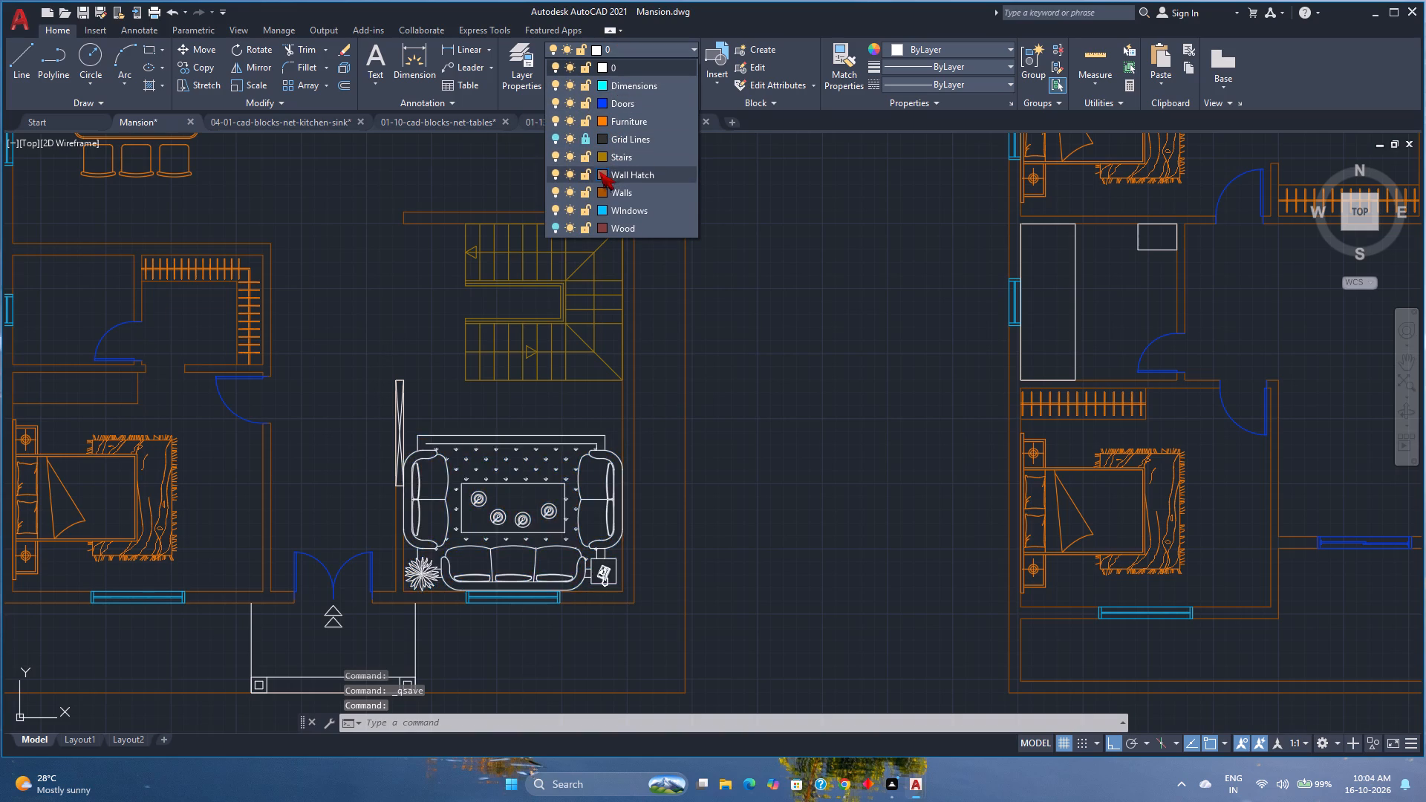
pyautogui.click(616, 123)
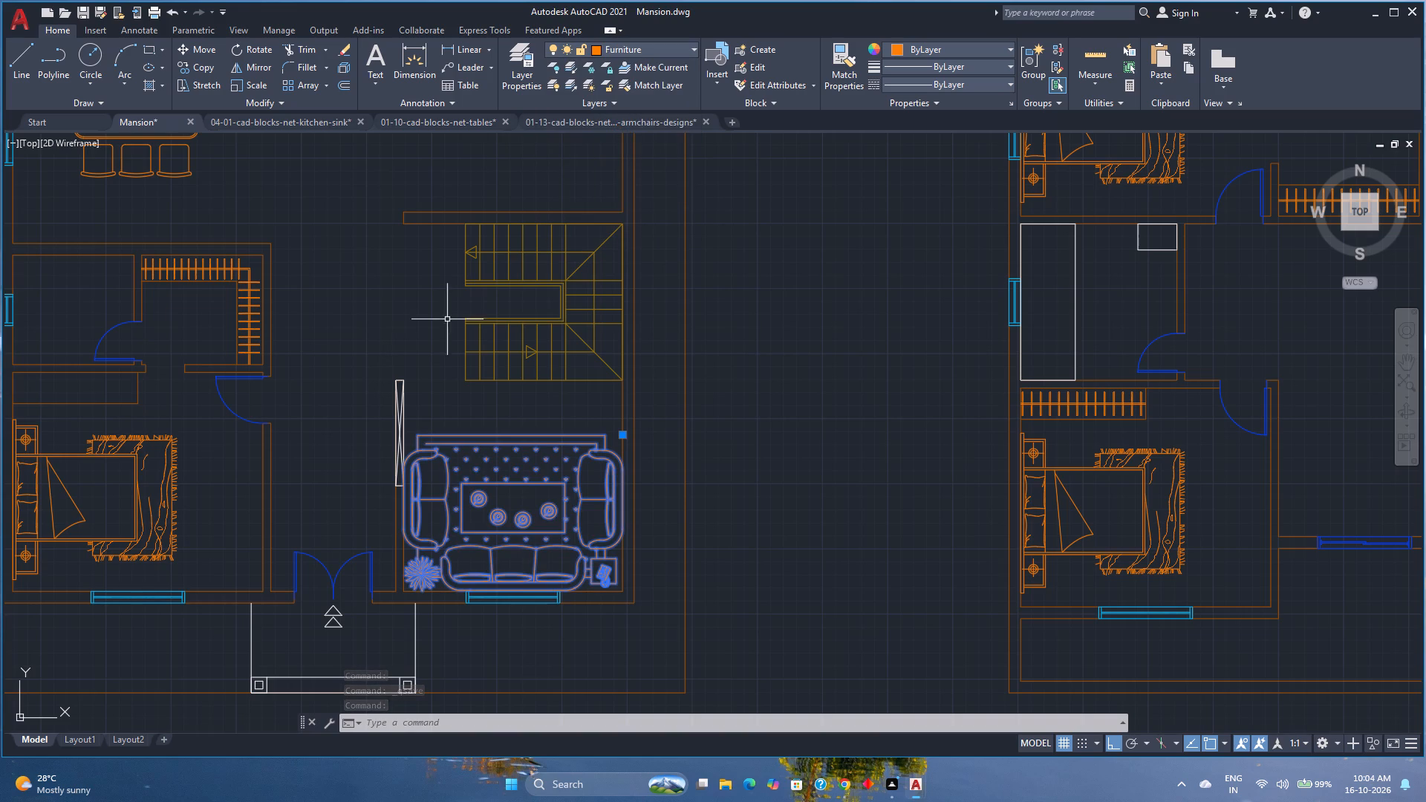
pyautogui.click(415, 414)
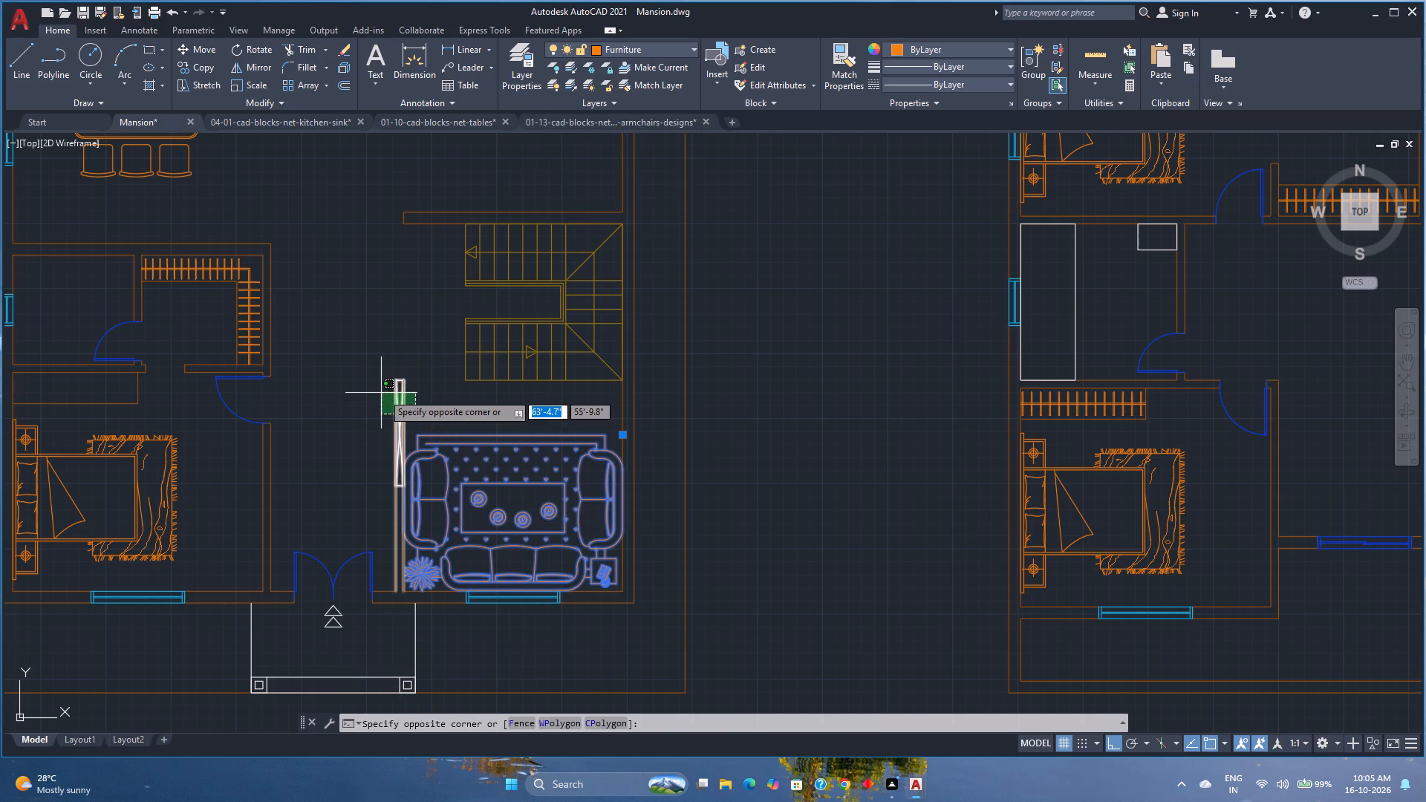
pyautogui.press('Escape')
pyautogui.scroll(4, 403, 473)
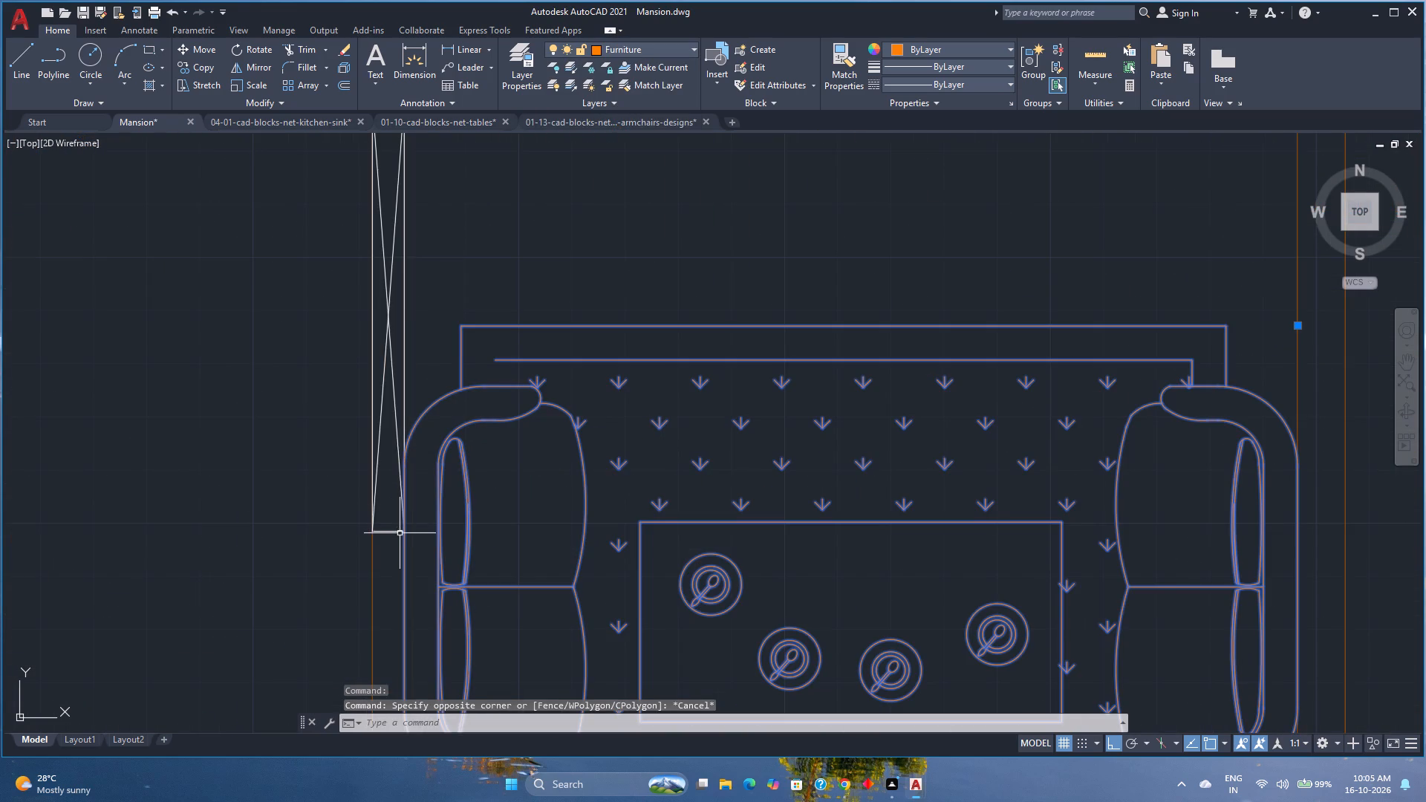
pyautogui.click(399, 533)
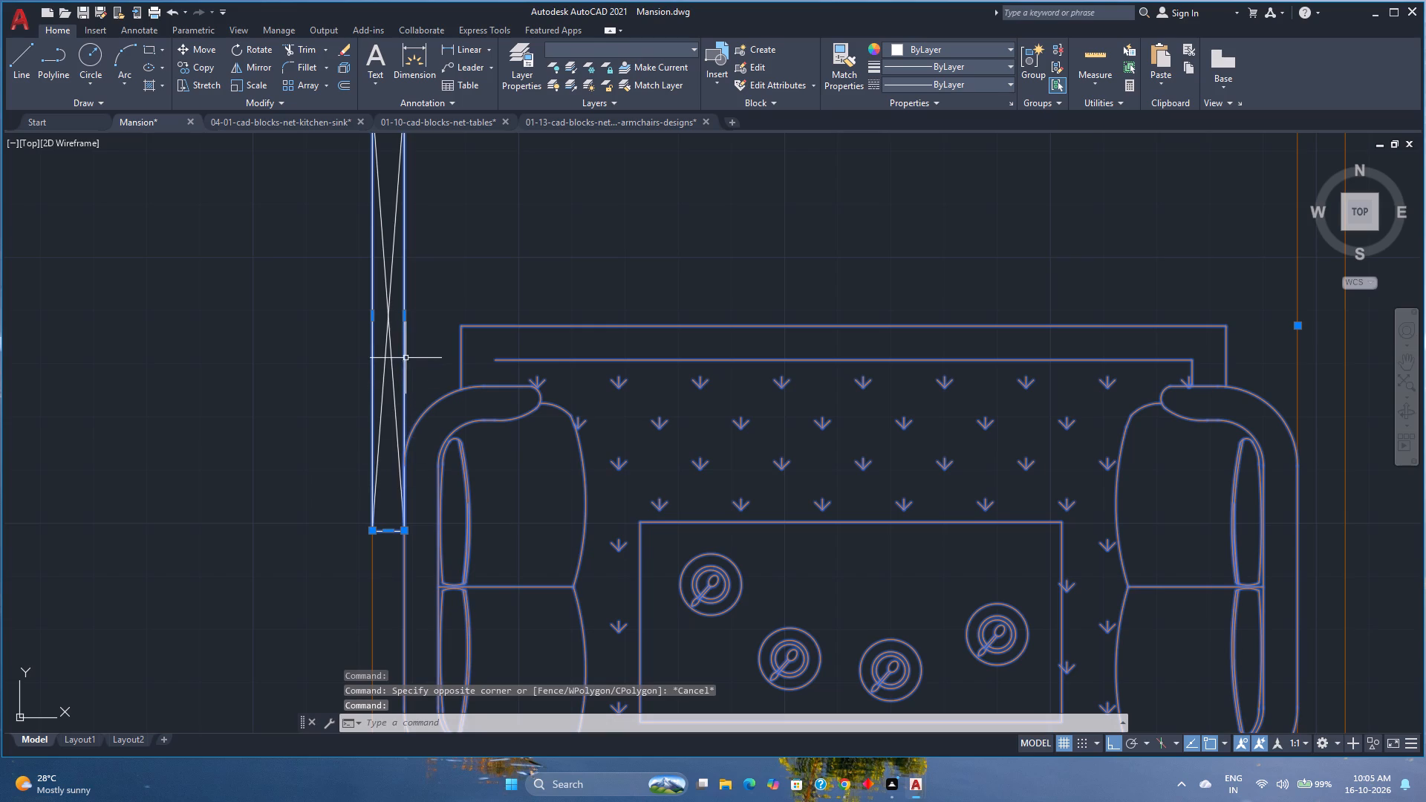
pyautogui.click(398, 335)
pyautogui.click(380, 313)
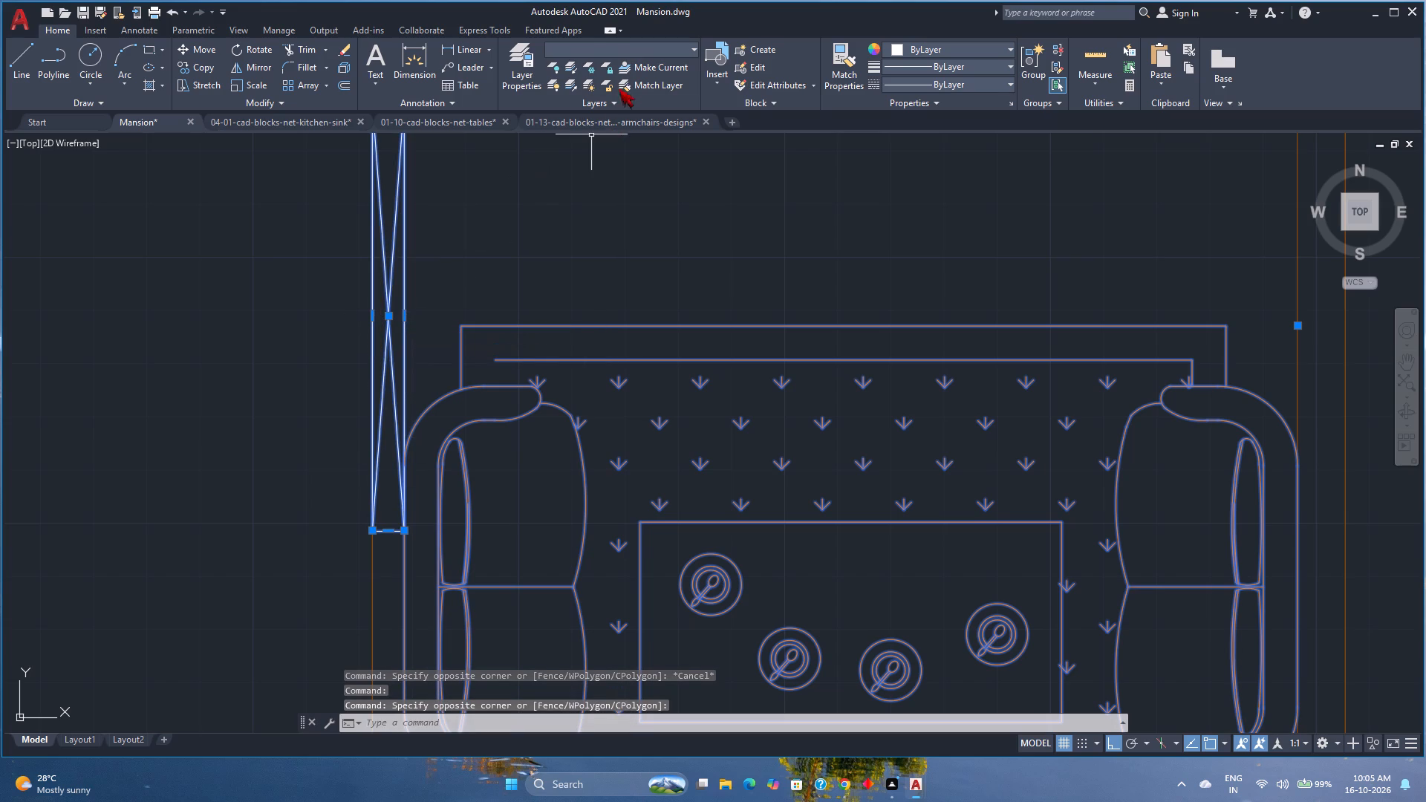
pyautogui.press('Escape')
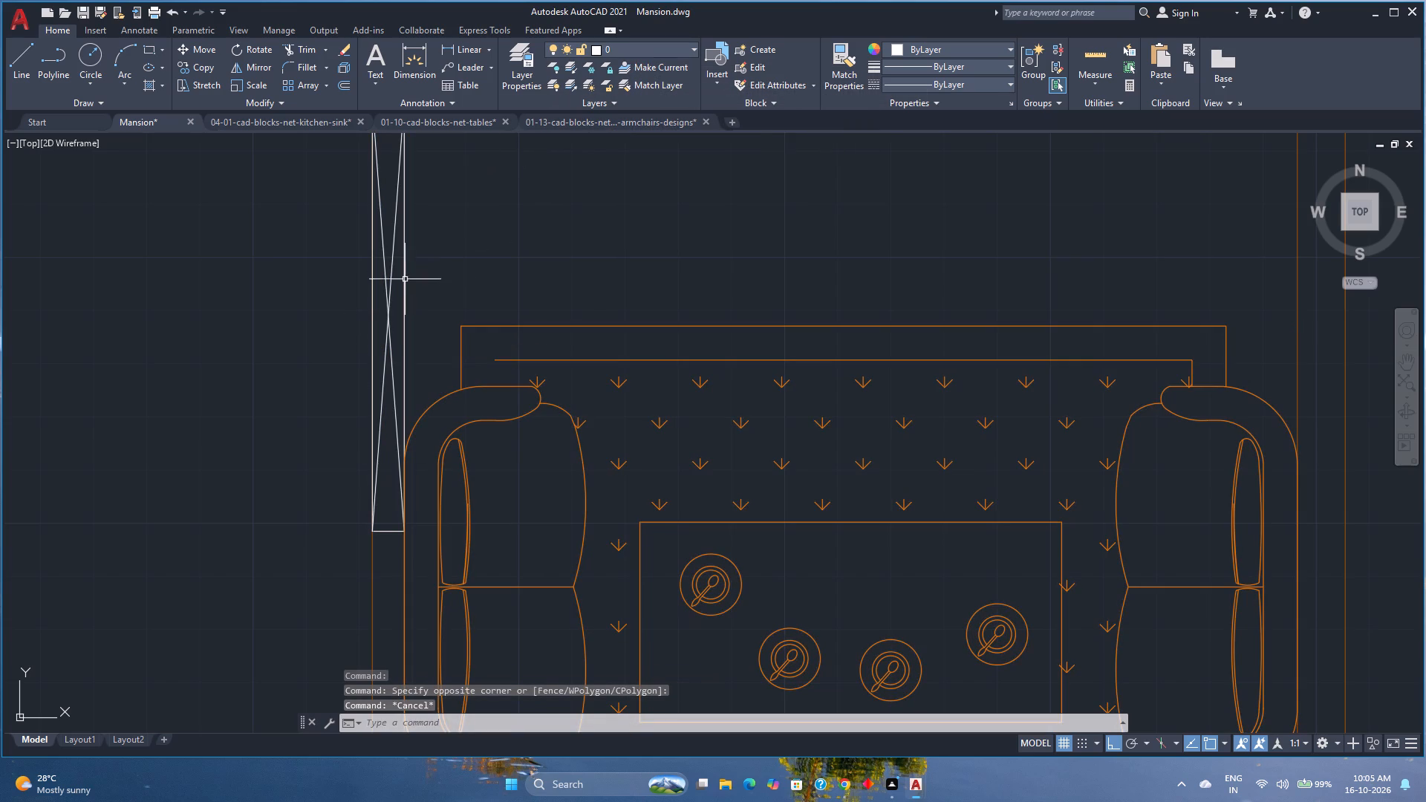
# Put the narrow rectangle and its two crossing diagonals in the wall line beside the sofa set on the Wood layer.
pyautogui.click(400, 312)
pyautogui.click(384, 300)
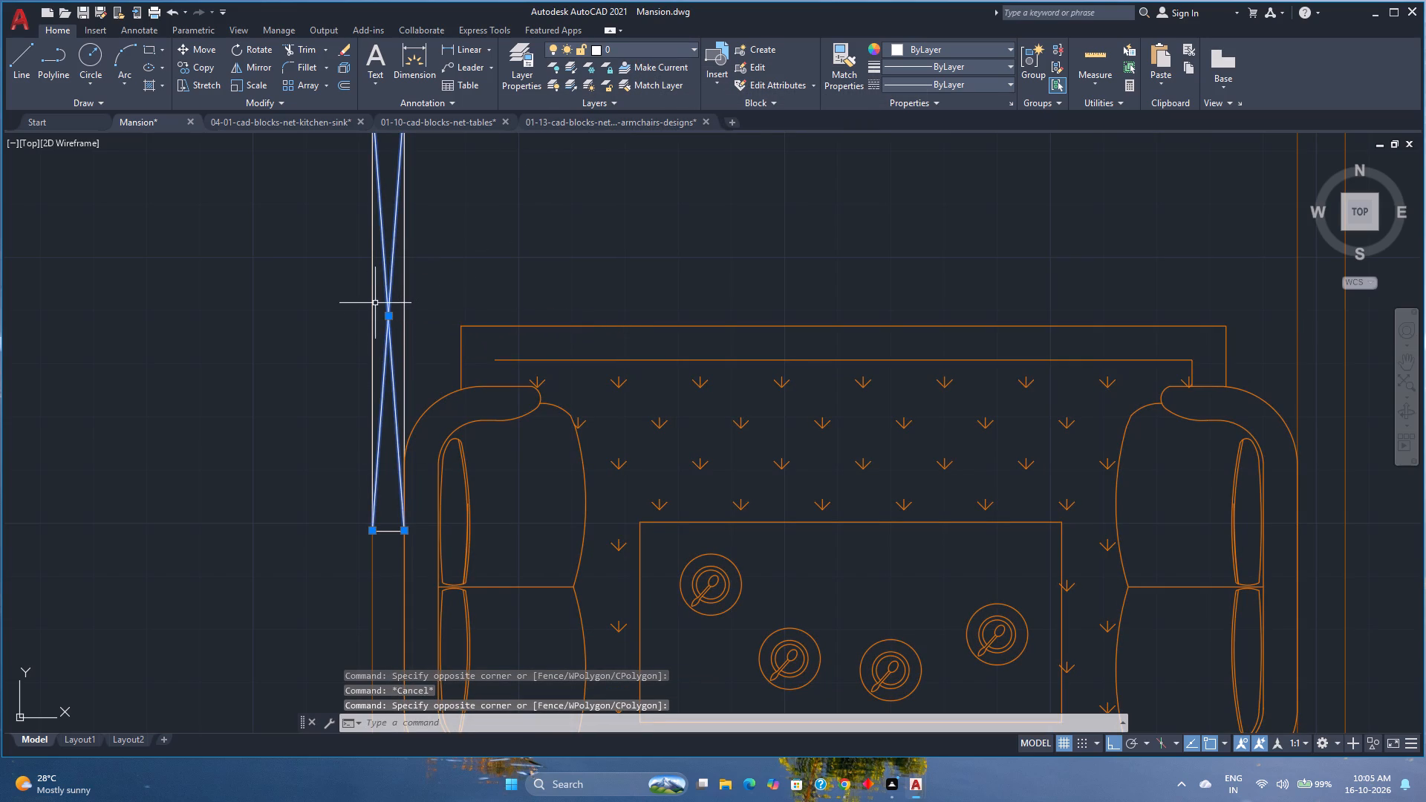
pyautogui.click(373, 306)
pyautogui.click(655, 52)
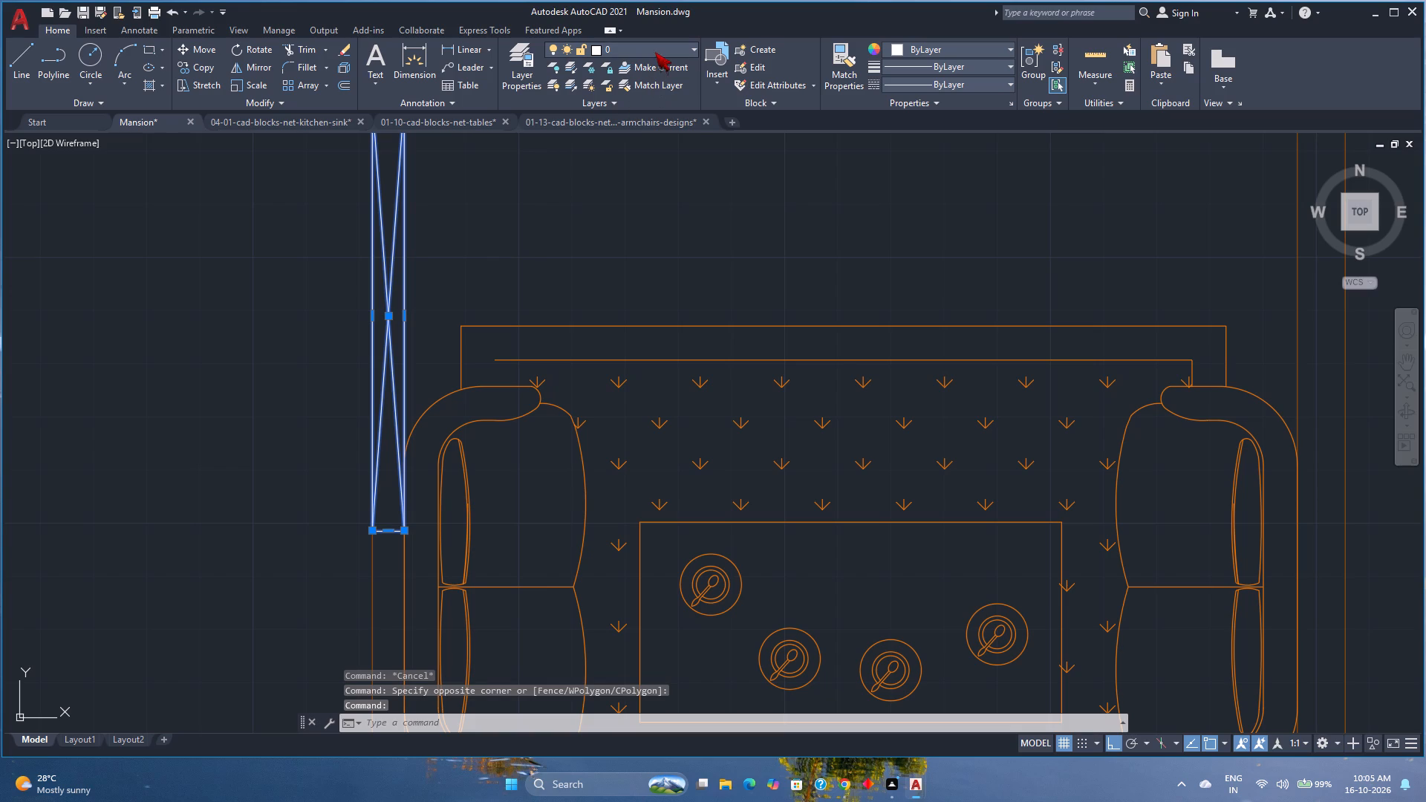
pyautogui.click(596, 228)
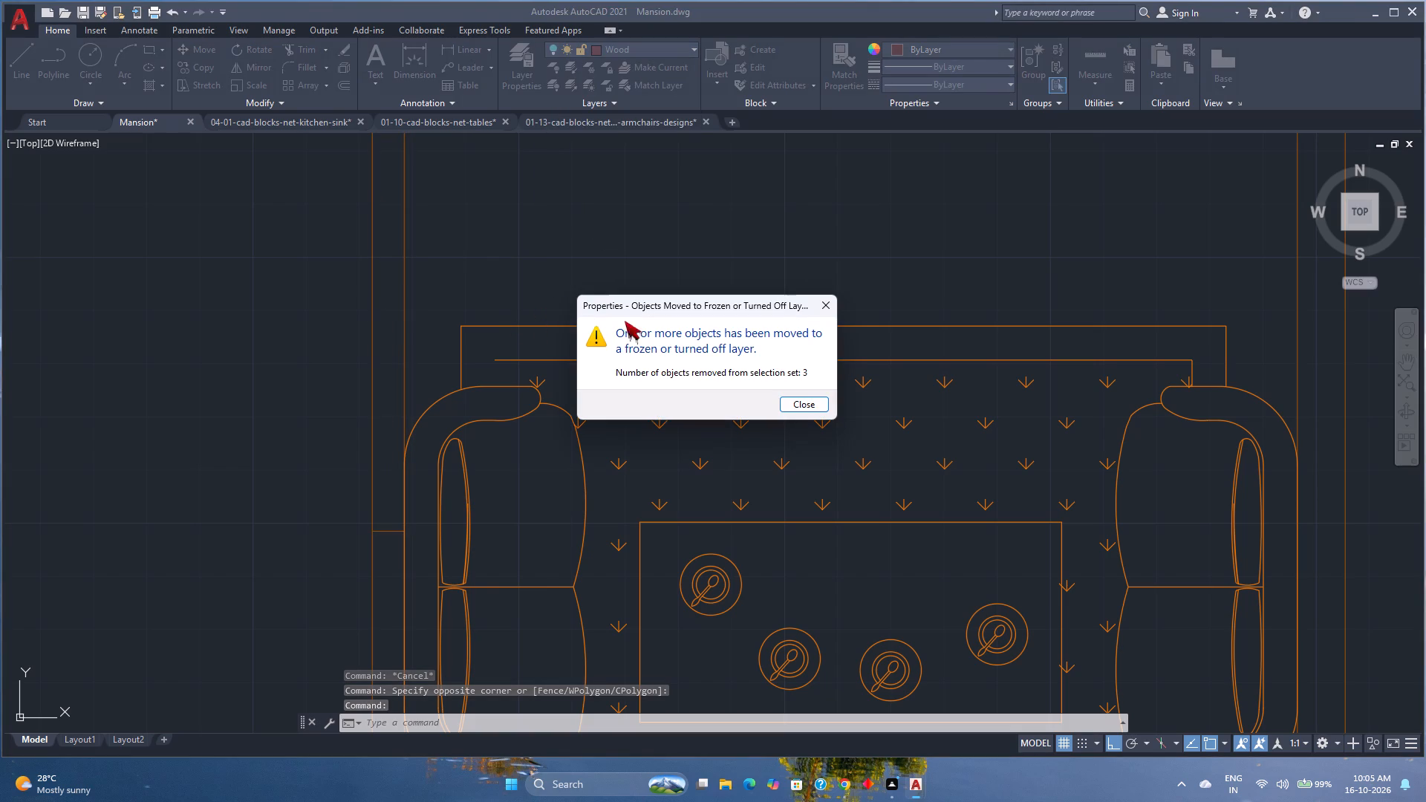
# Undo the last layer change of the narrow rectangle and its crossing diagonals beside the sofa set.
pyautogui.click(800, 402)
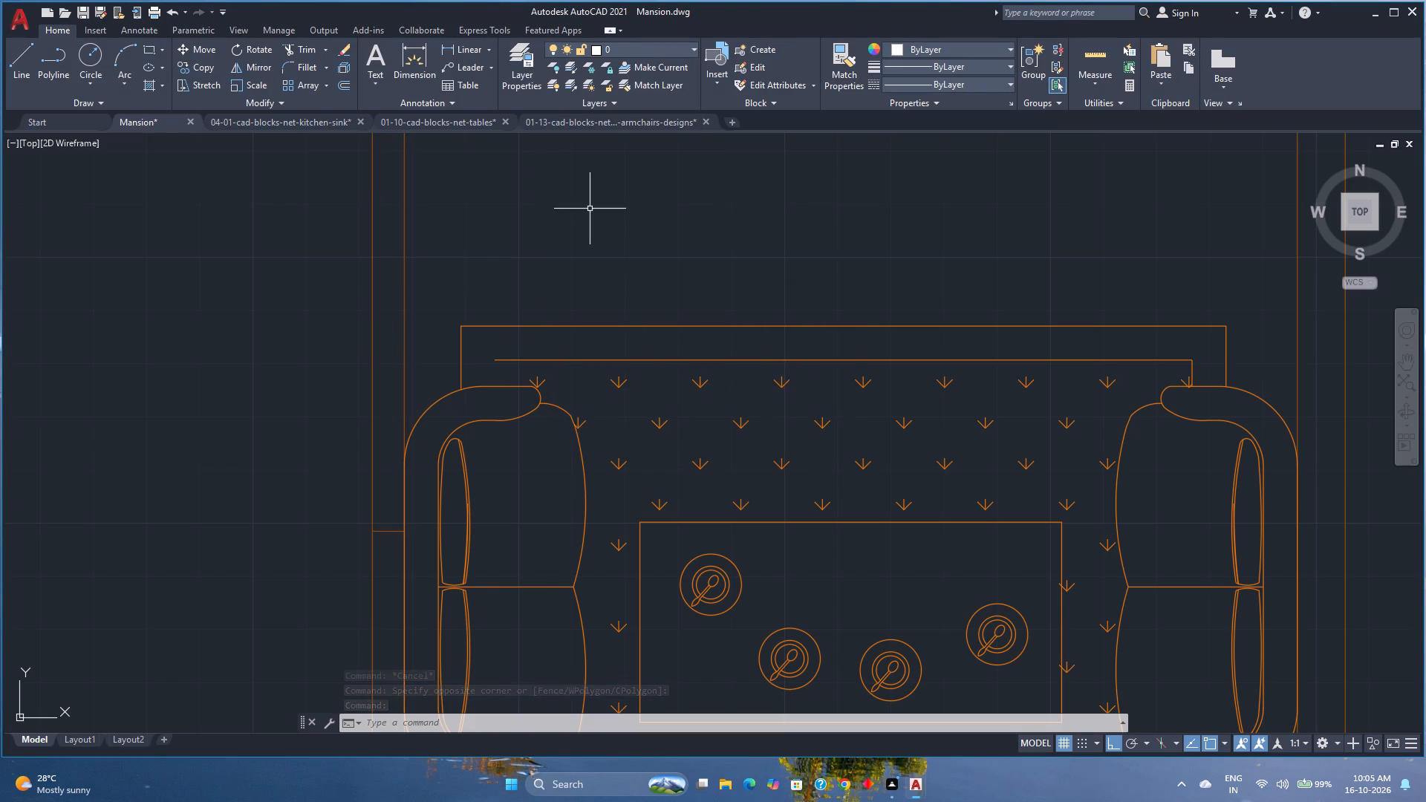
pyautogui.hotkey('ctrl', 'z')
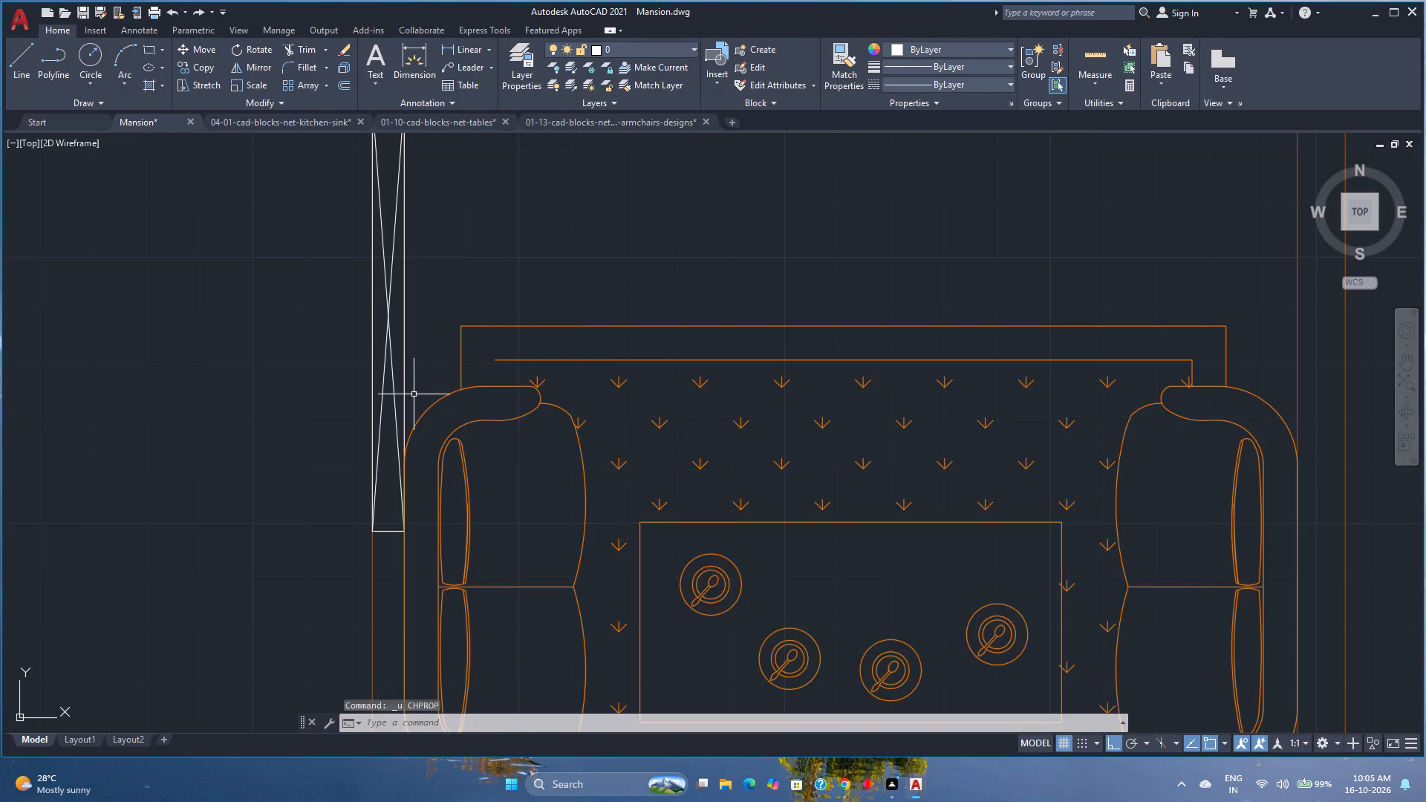
# Put the narrow rectangle and its two crossing diagonals in the wall line beside the sofa set on the Wood layer.
pyautogui.scroll(1, 414, 394)
pyautogui.click(389, 367)
pyautogui.click(360, 336)
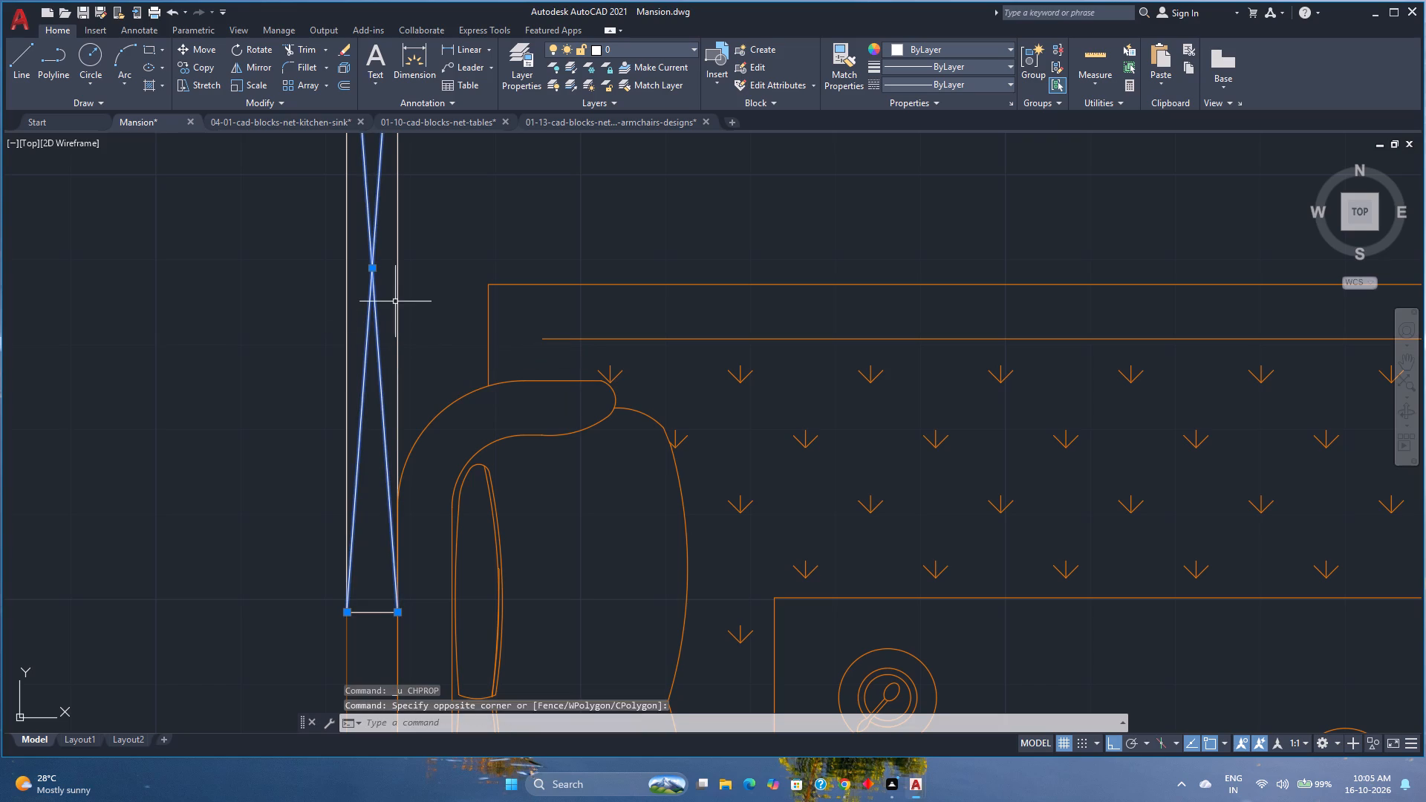
pyautogui.click(398, 298)
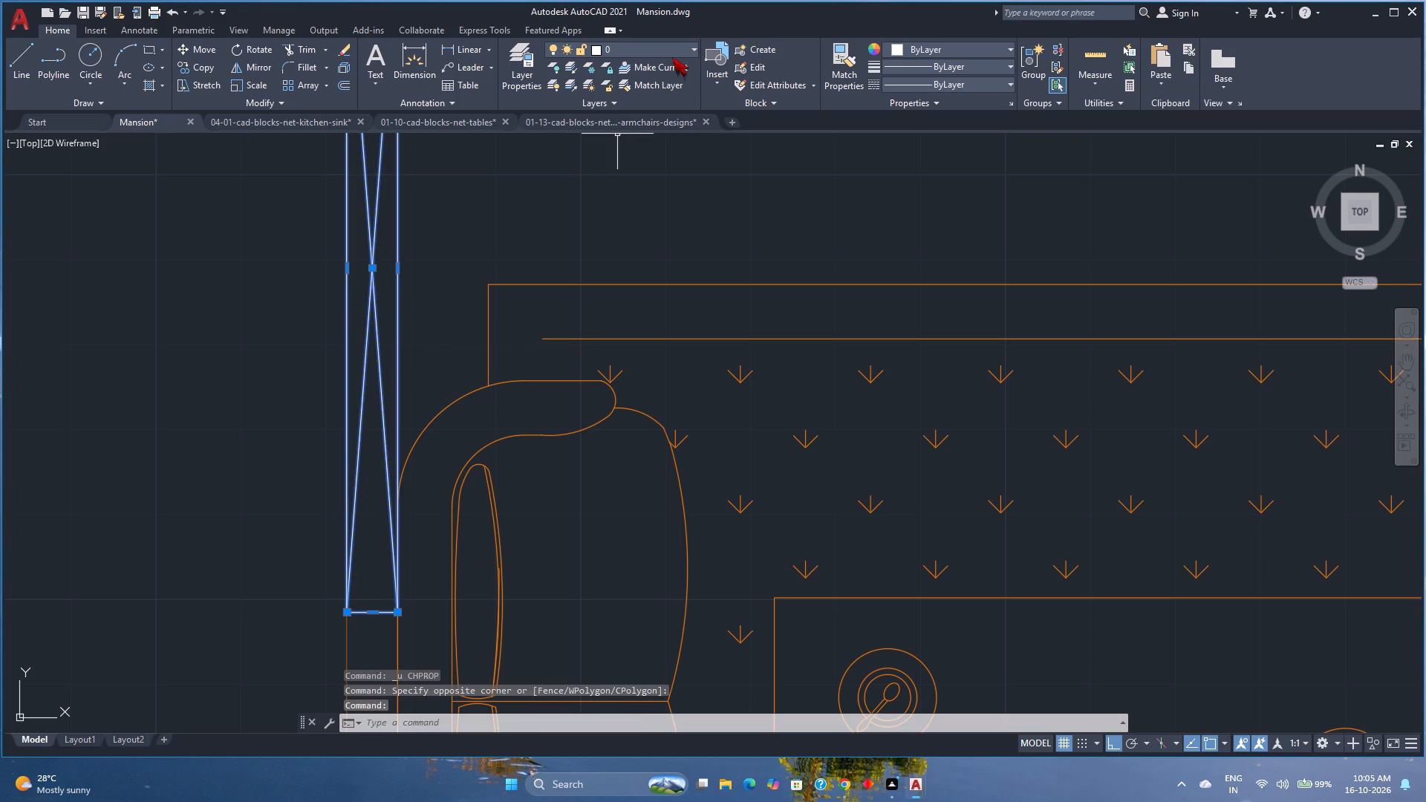
pyautogui.click(673, 54)
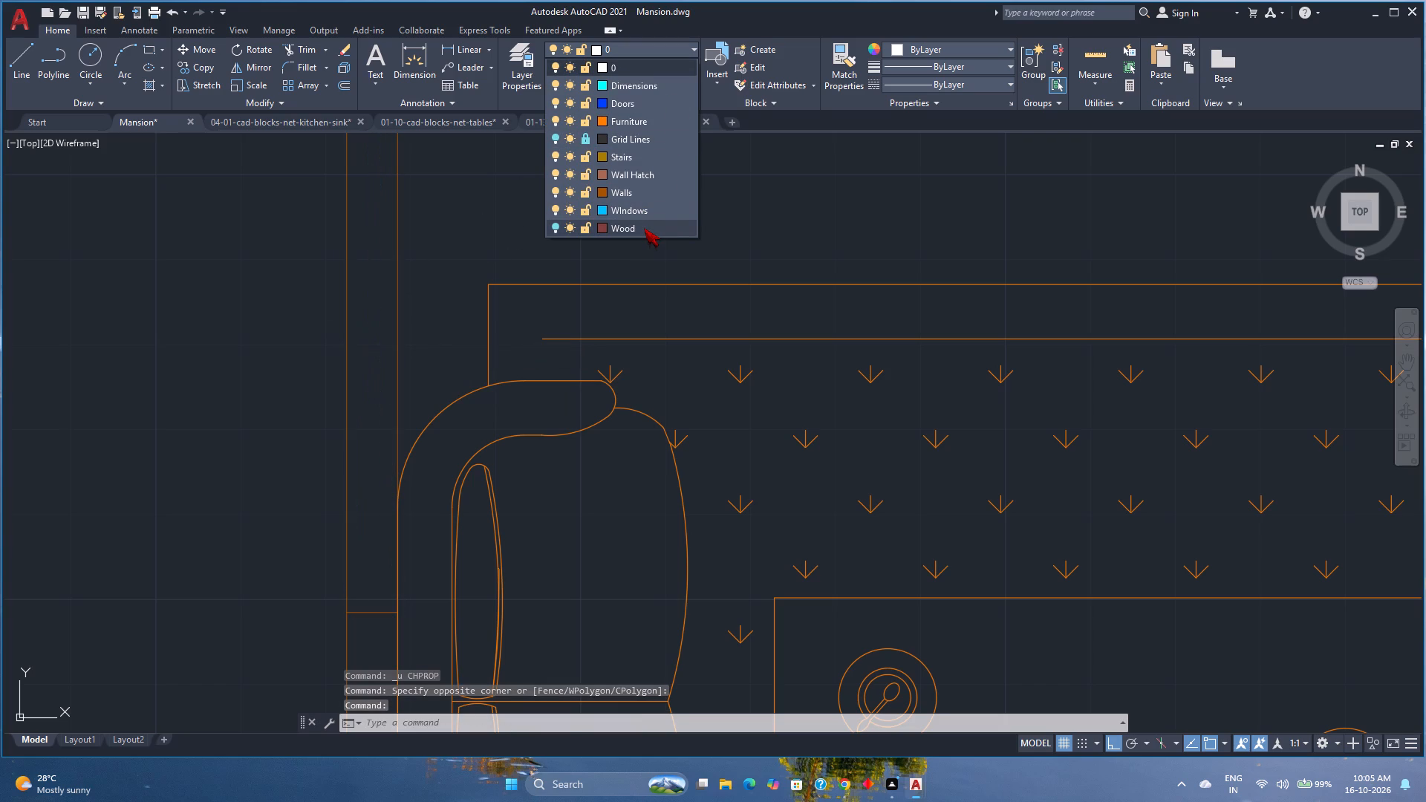
pyautogui.click(622, 226)
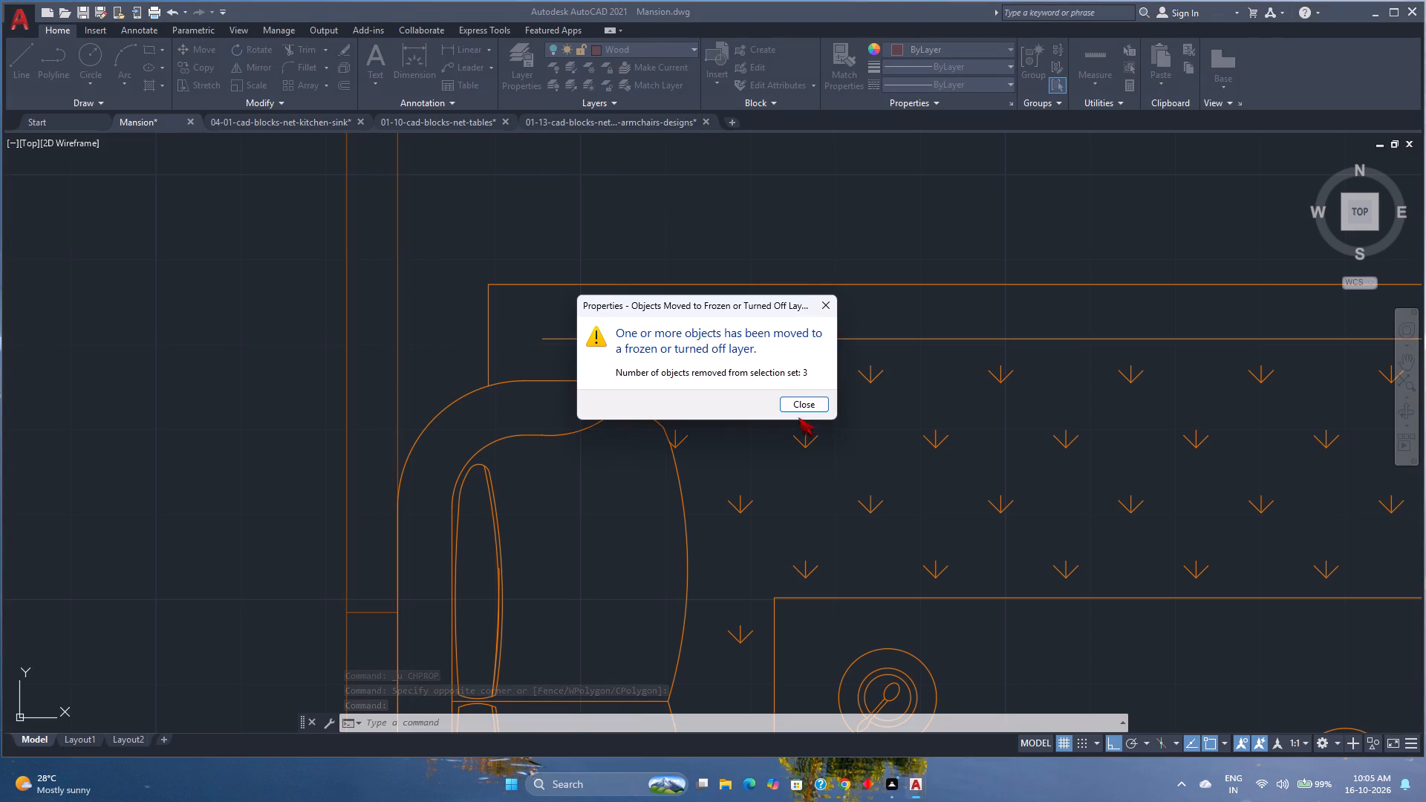
pyautogui.click(798, 407)
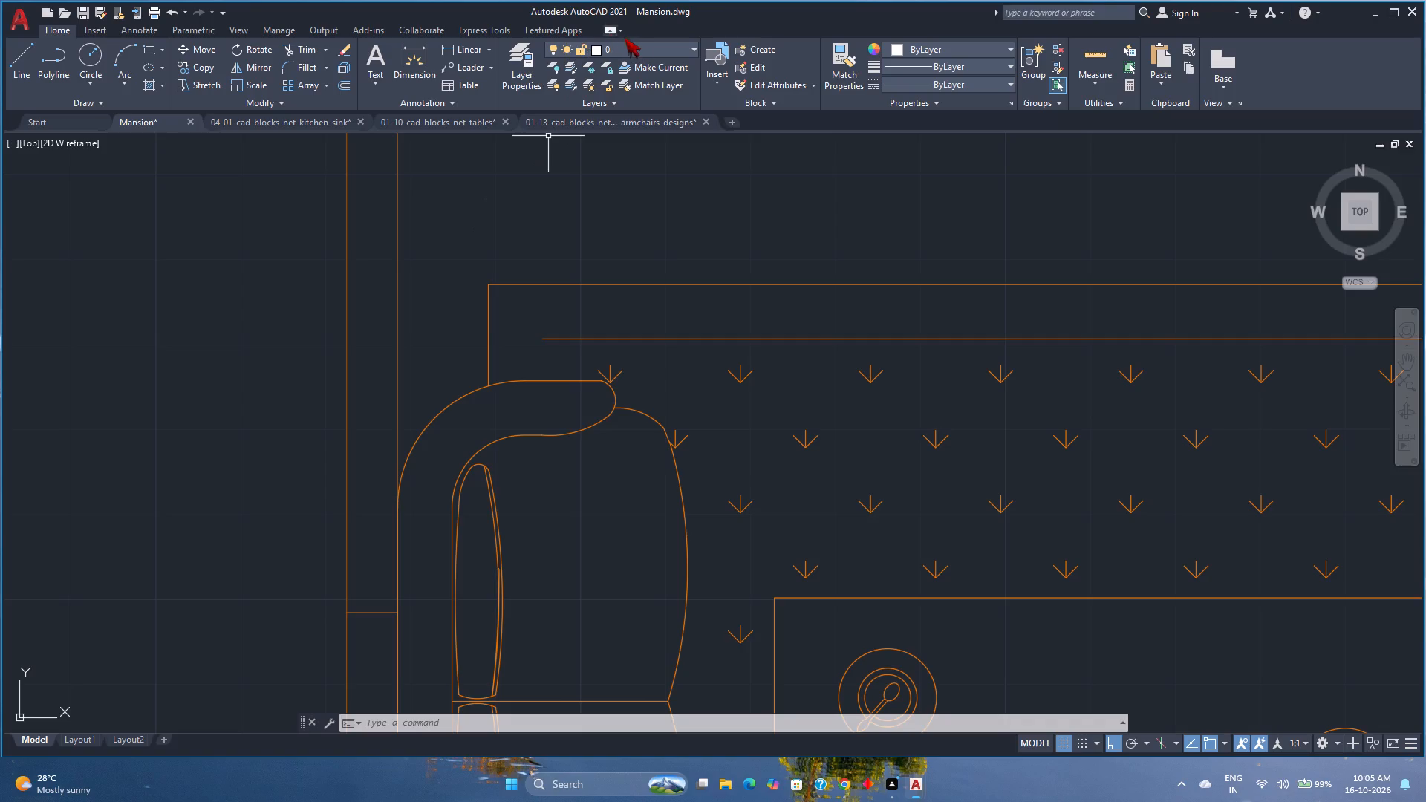
# Turn on the Wood layer.
pyautogui.click(641, 50)
pyautogui.click(554, 232)
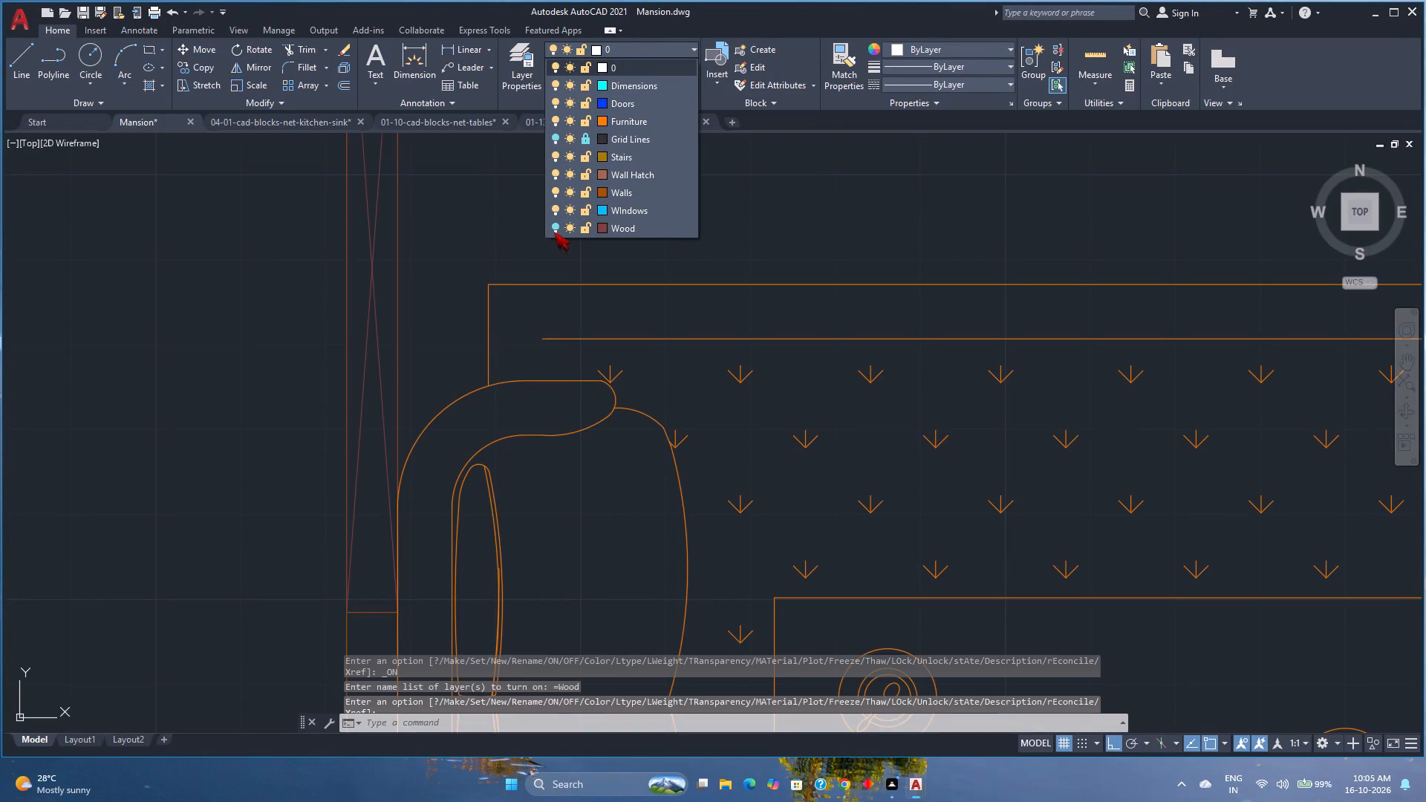
pyautogui.scroll(-2, 419, 296)
pyautogui.press('Escape')
pyautogui.scroll(-1, 419, 296)
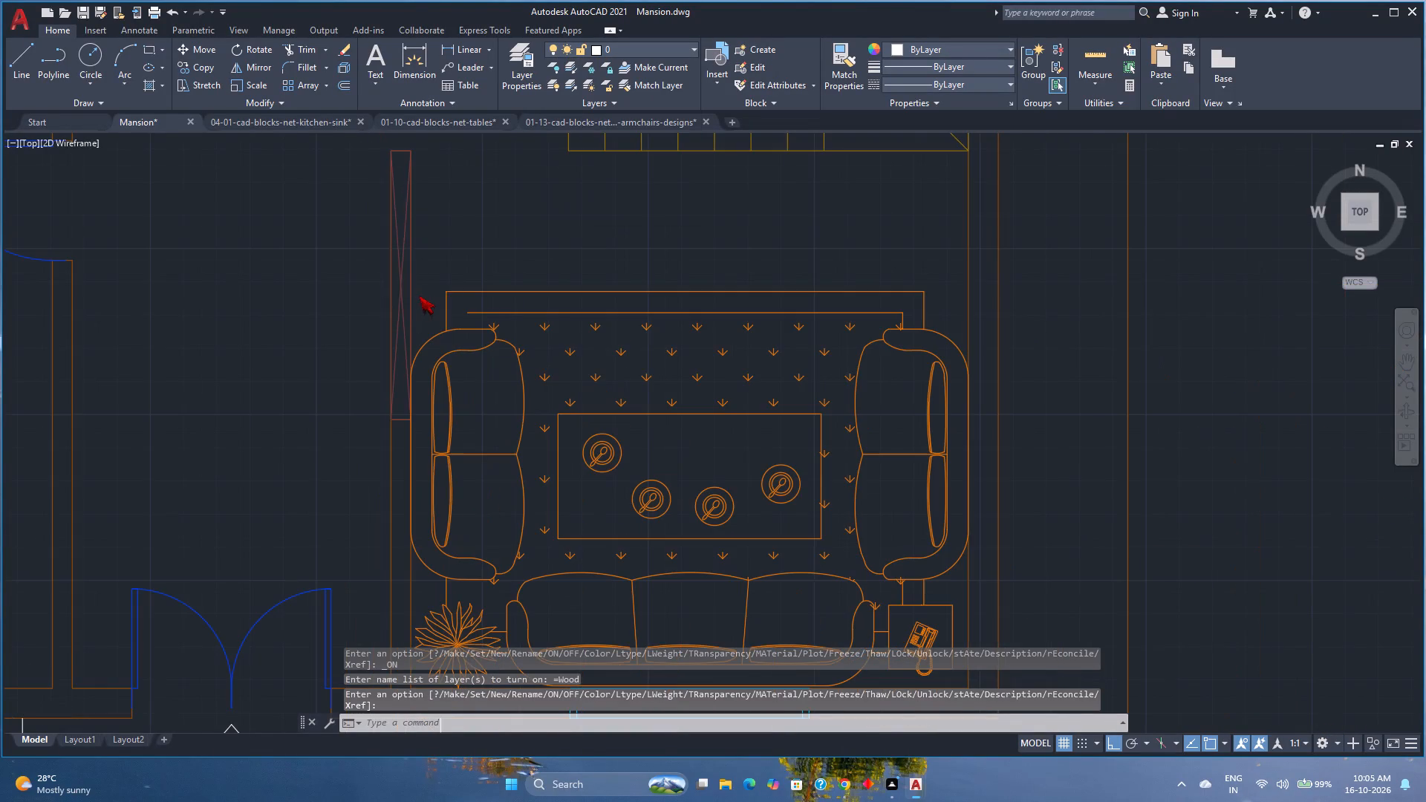
pyautogui.scroll(-2, 419, 296)
pyautogui.moveTo(446, 284); pyautogui.dragTo(453, 366, button='middle')
pyautogui.middleClick(453, 366)
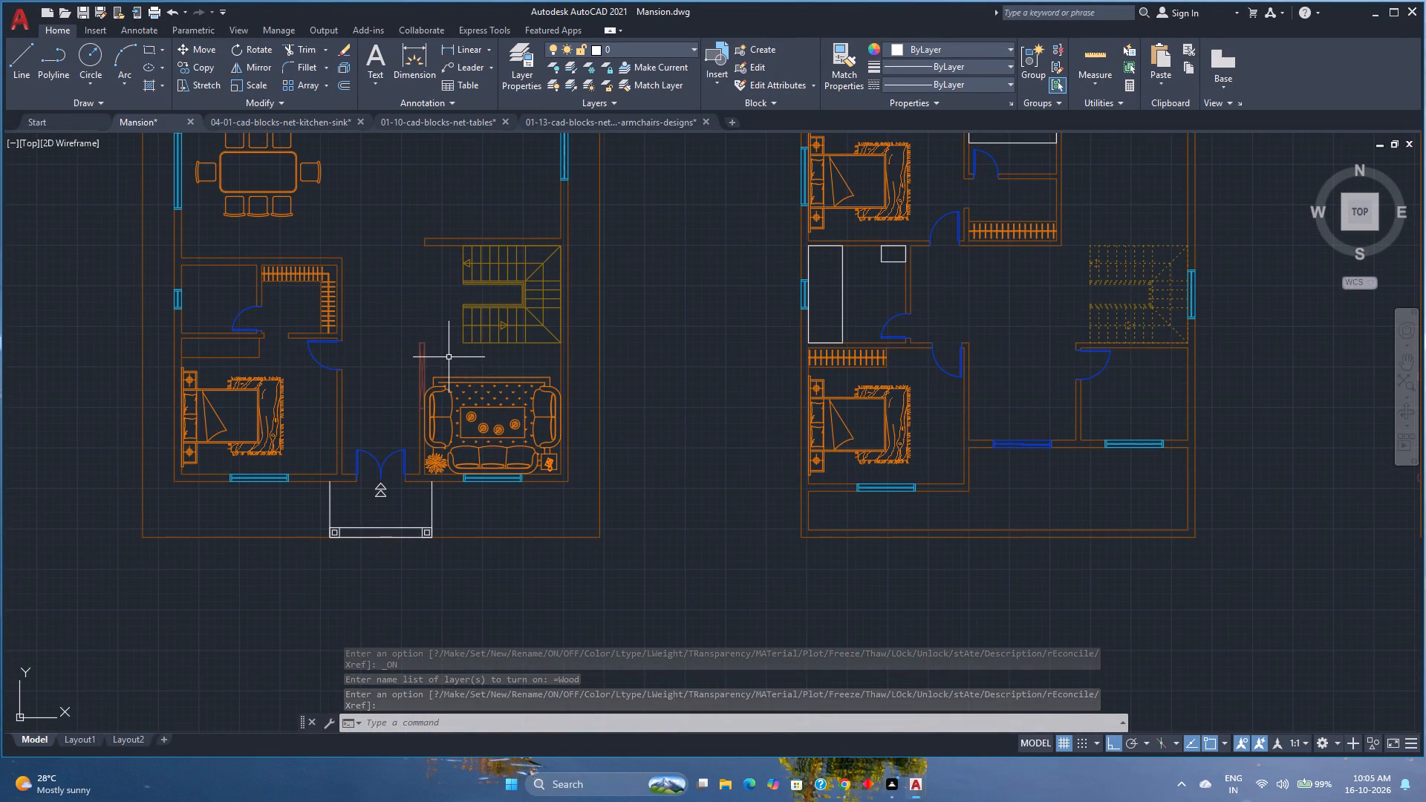
# Save the drawing.
pyautogui.hotkey('ctrl', 's')
# Examine the sofa room below the first plan's staircase and the overall layout of the three floor plans.
pyautogui.scroll(3, 411, 402)
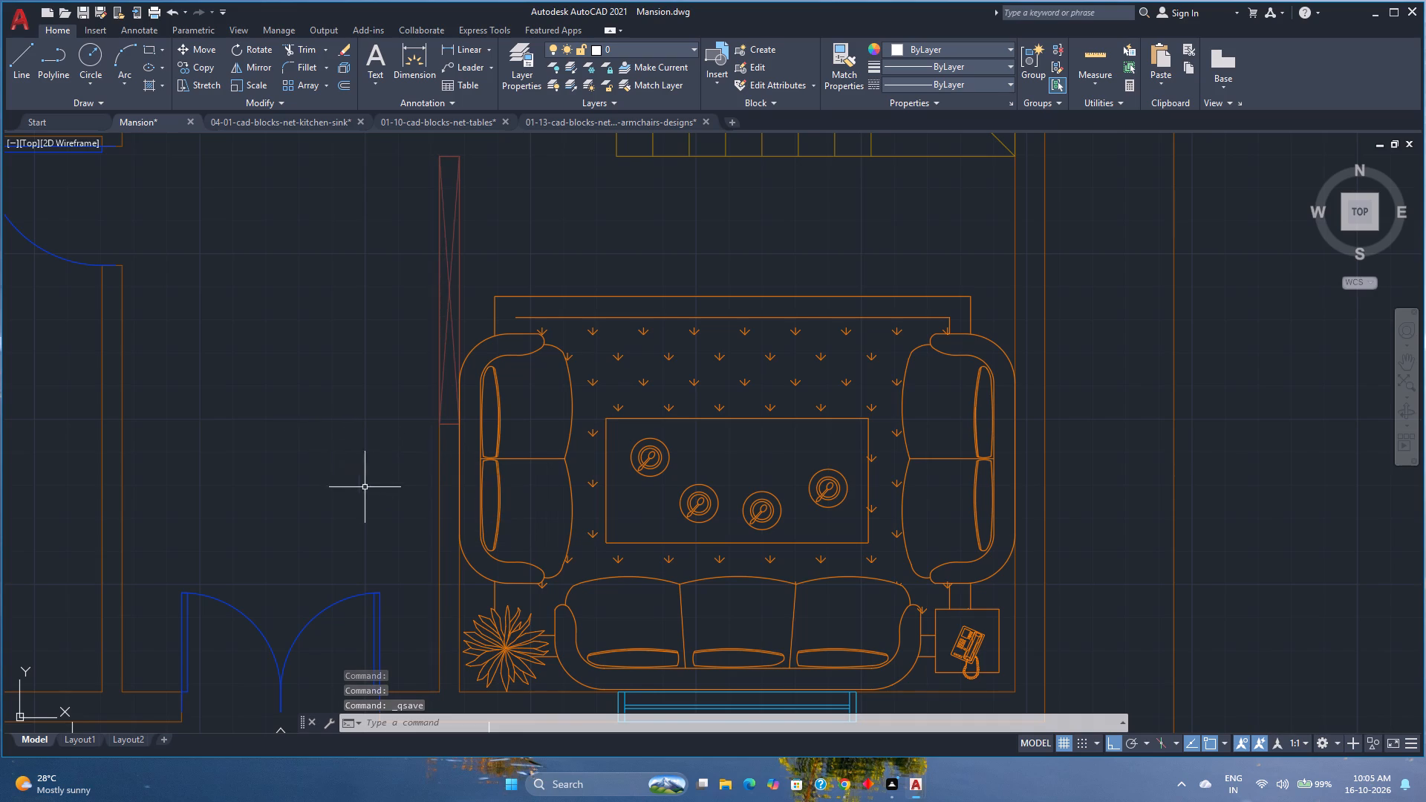
pyautogui.scroll(3, 437, 503)
pyautogui.scroll(-5, 440, 479)
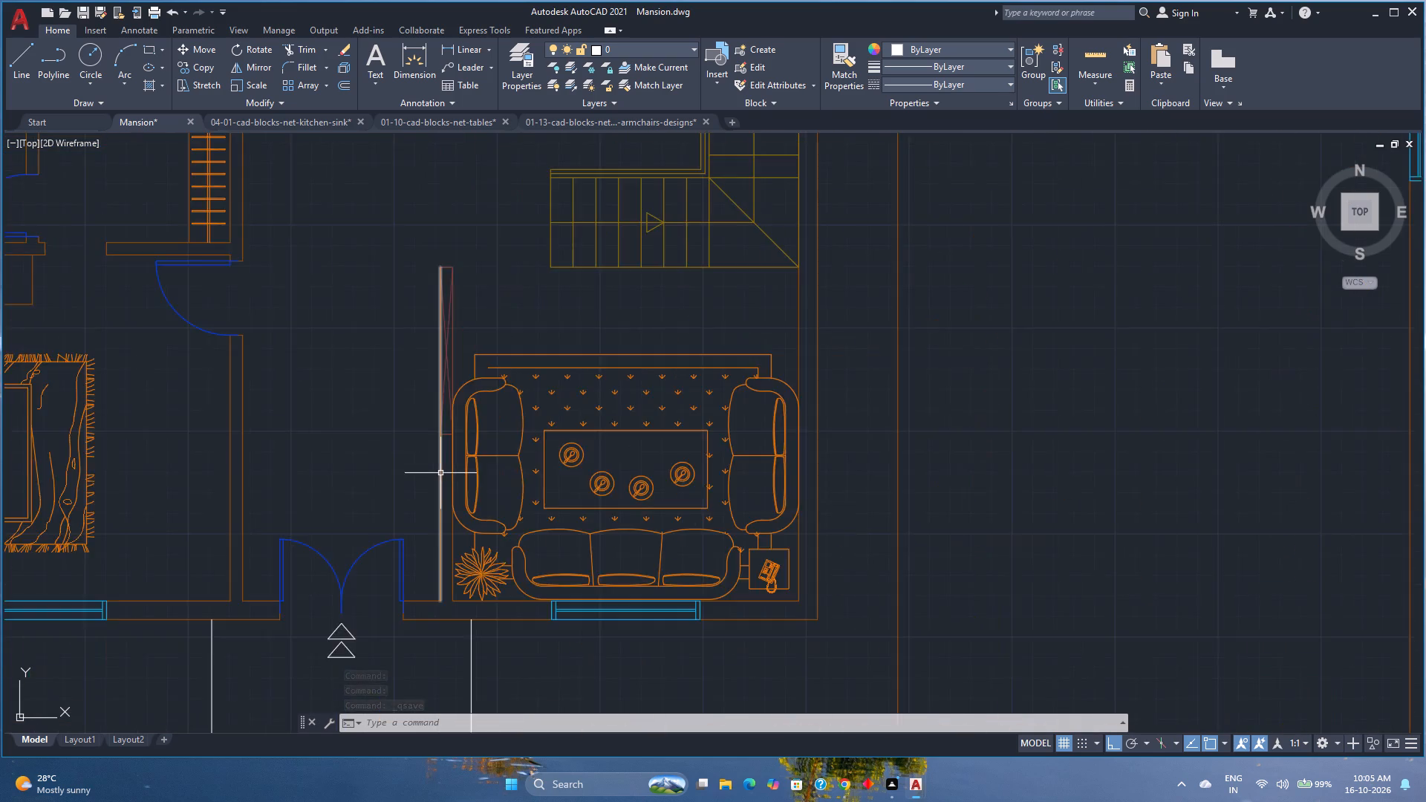
pyautogui.scroll(-3, 440, 473)
pyautogui.scroll(1, 534, 437)
pyautogui.moveTo(534, 436); pyautogui.dragTo(546, 460, button='middle')
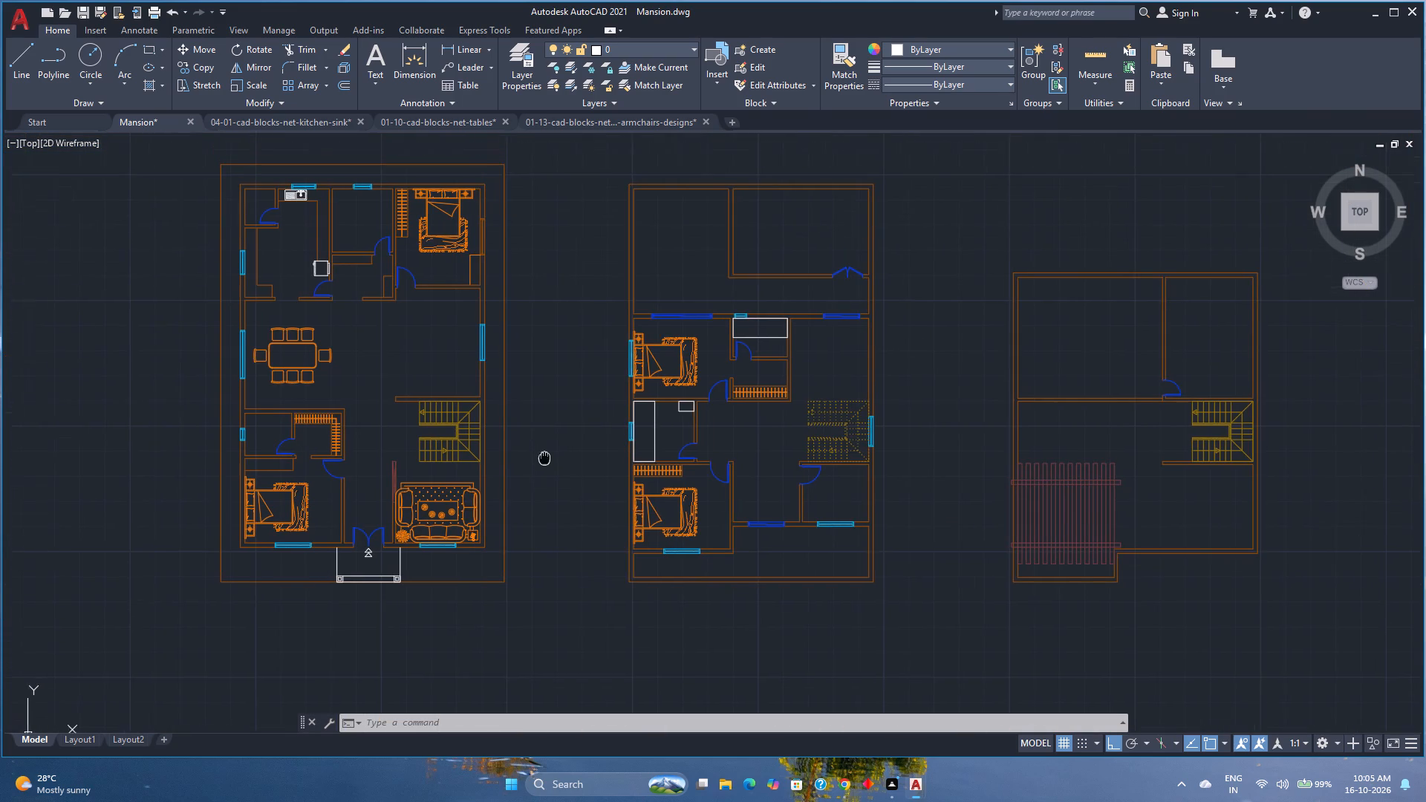
pyautogui.moveTo(546, 460); pyautogui.dragTo(547, 465, button='middle')
pyautogui.middleClick(547, 465)
pyautogui.middleClick(547, 465)
# Save the Mansion drawing.
pyautogui.hotkey('ctrl', 's')
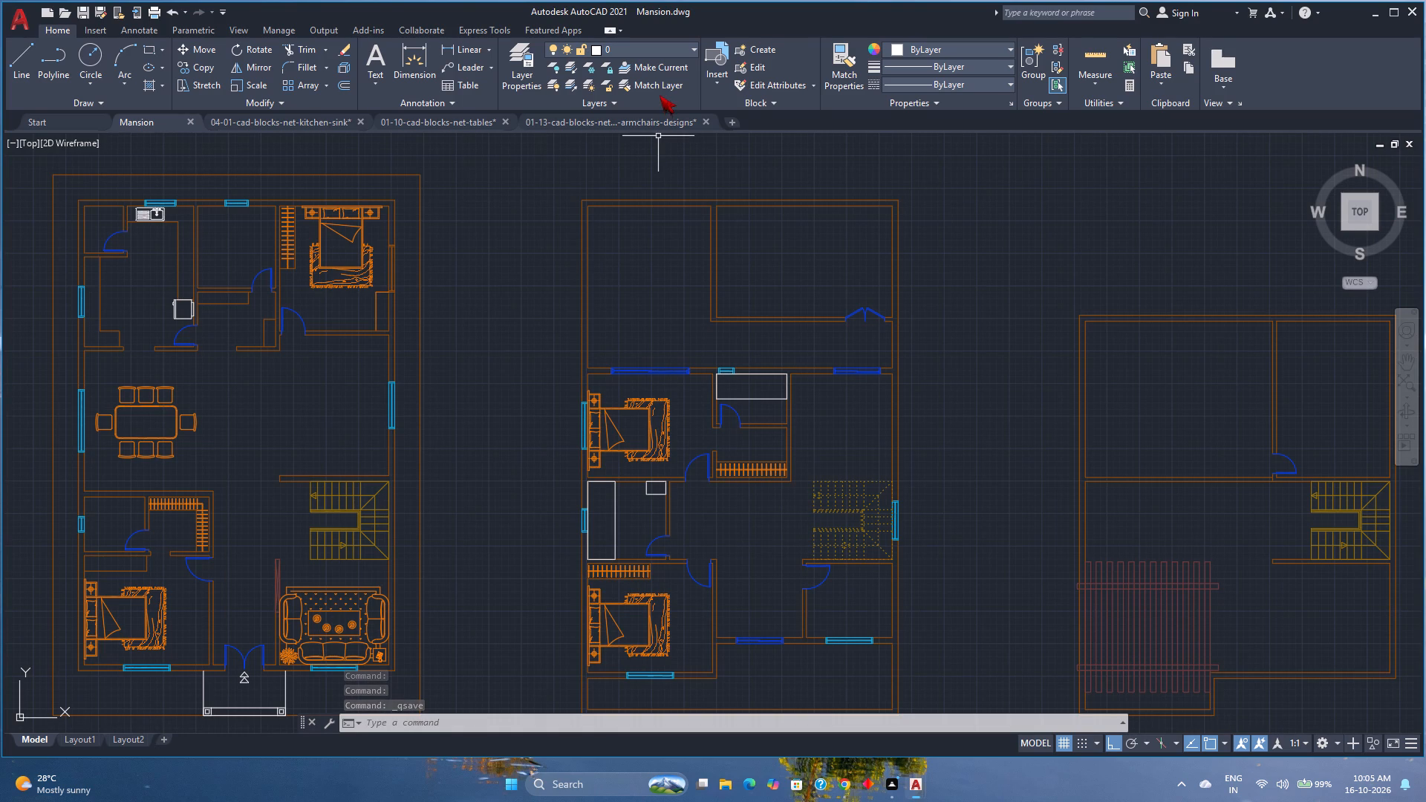
# Switch to the sofas and armchairs block drawing and browse its rows for another suitable seating set.
pyautogui.click(592, 125)
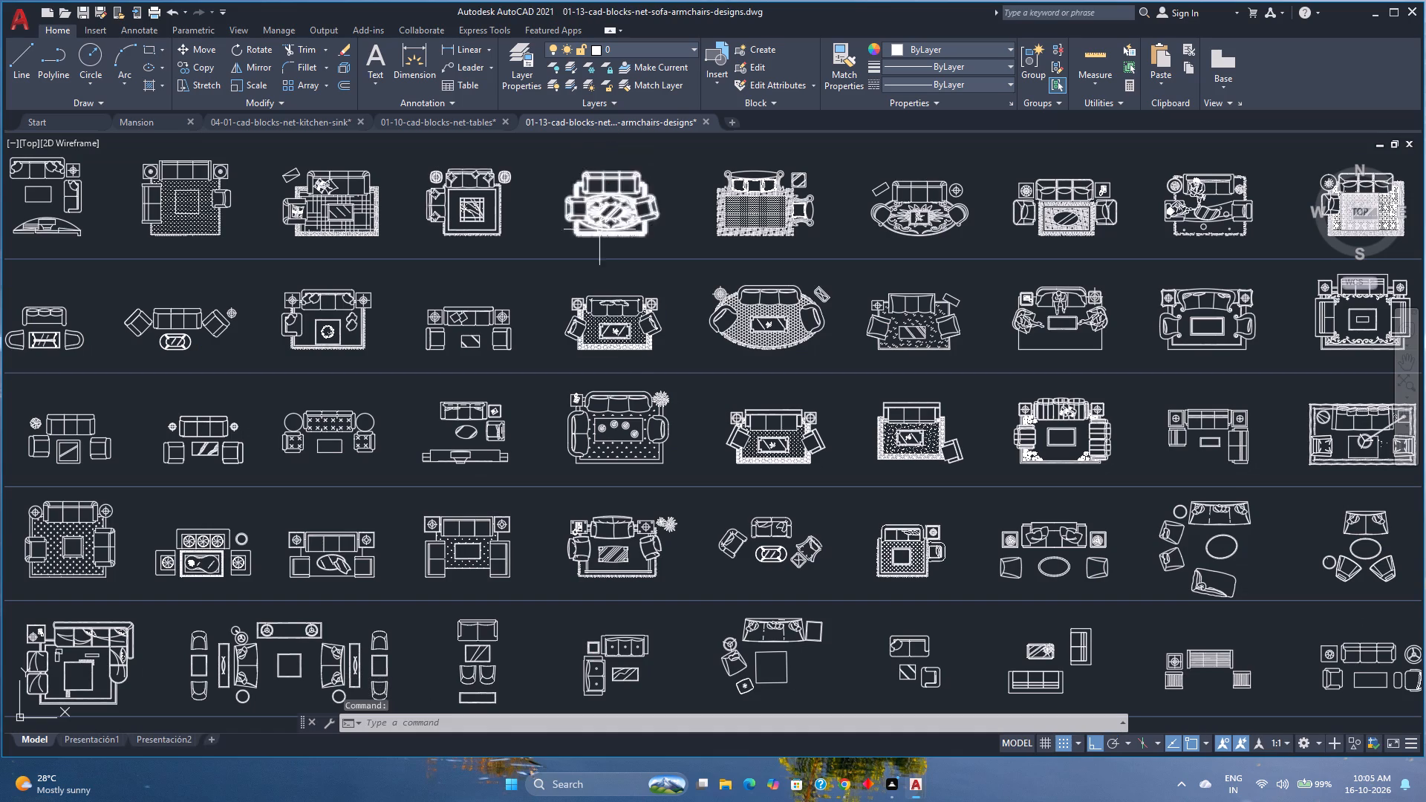
pyautogui.scroll(-1, 634, 391)
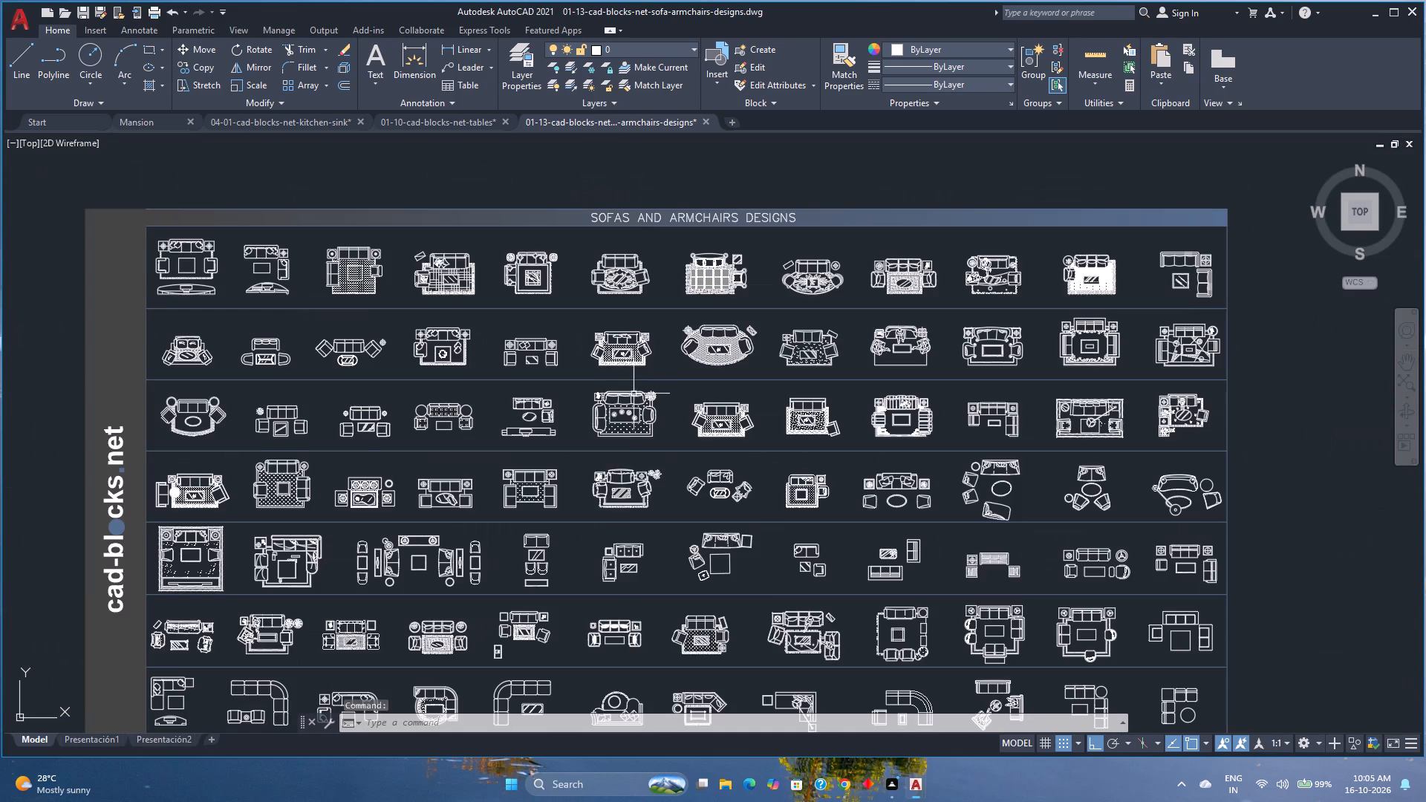
pyautogui.moveTo(557, 599); pyautogui.dragTo(564, 468, button='middle')
pyautogui.scroll(2, 516, 521)
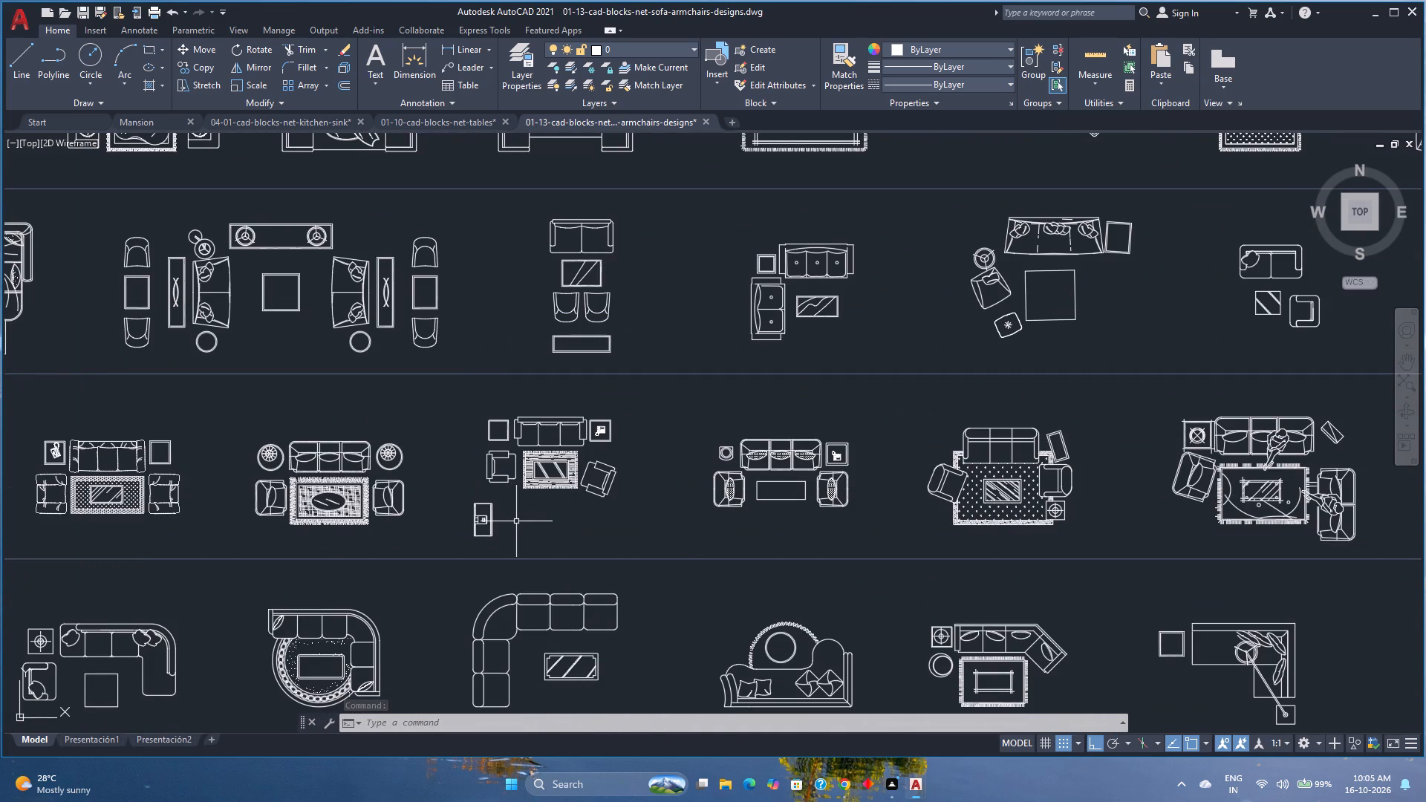
pyautogui.scroll(-2, 520, 512)
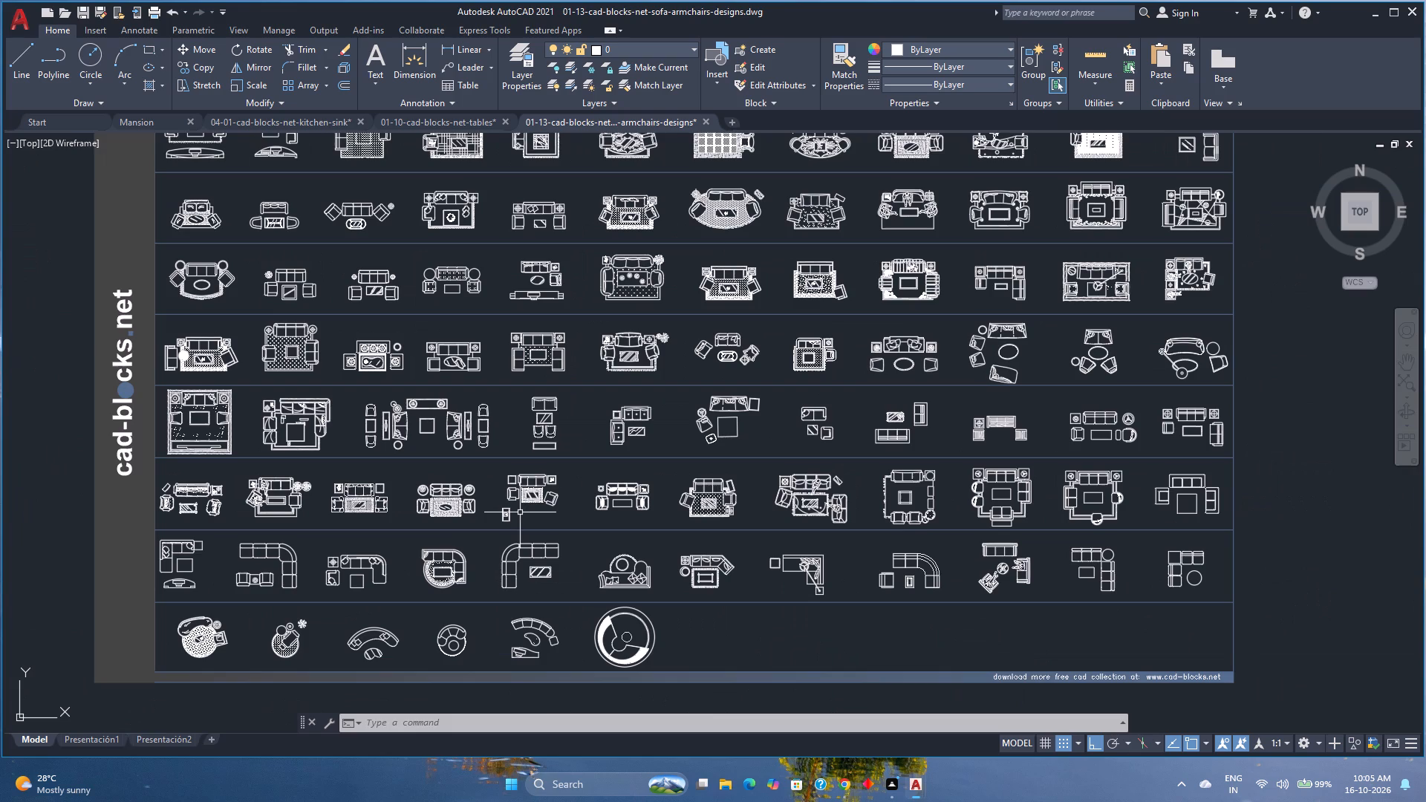
pyautogui.scroll(1, 791, 610)
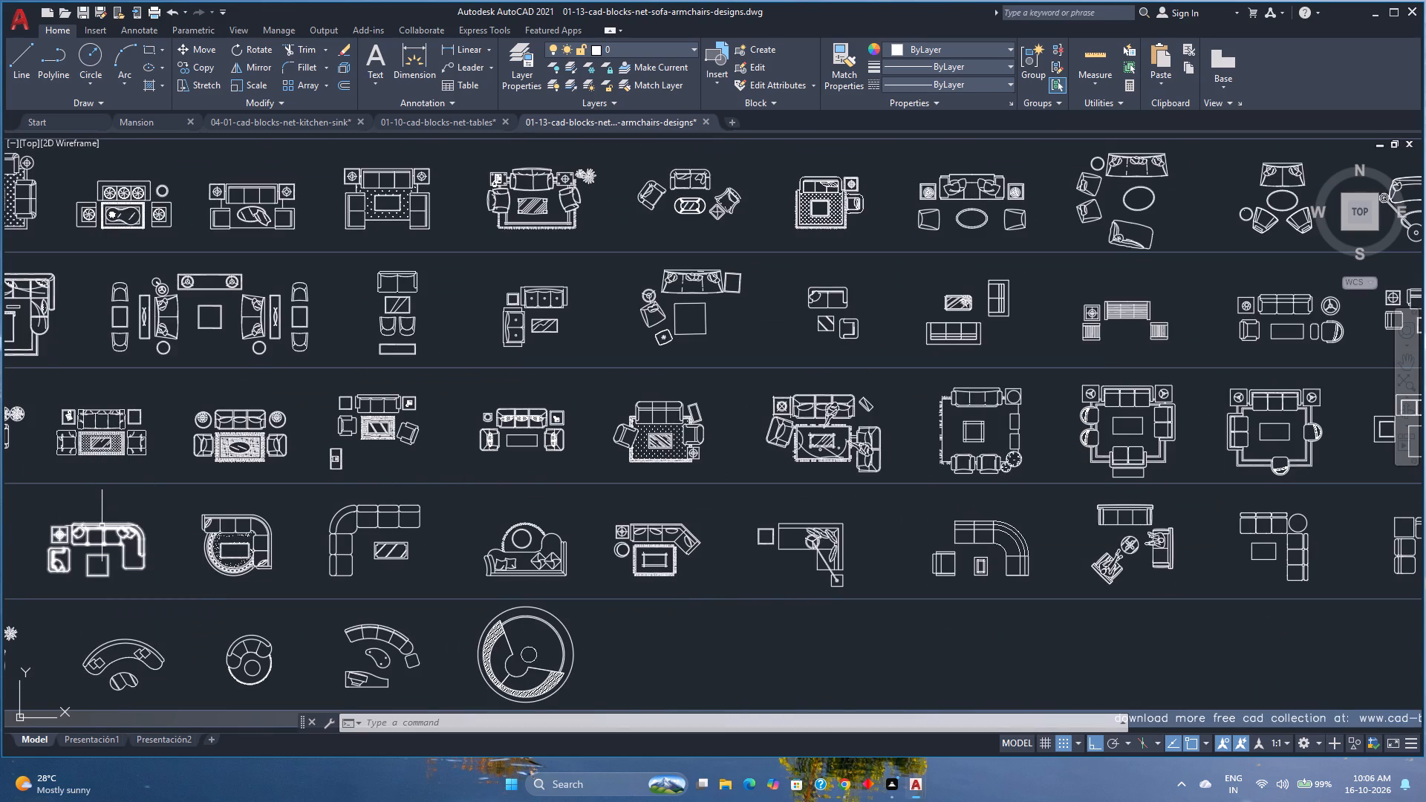
pyautogui.moveTo(102, 526); pyautogui.dragTo(312, 503, button='middle')
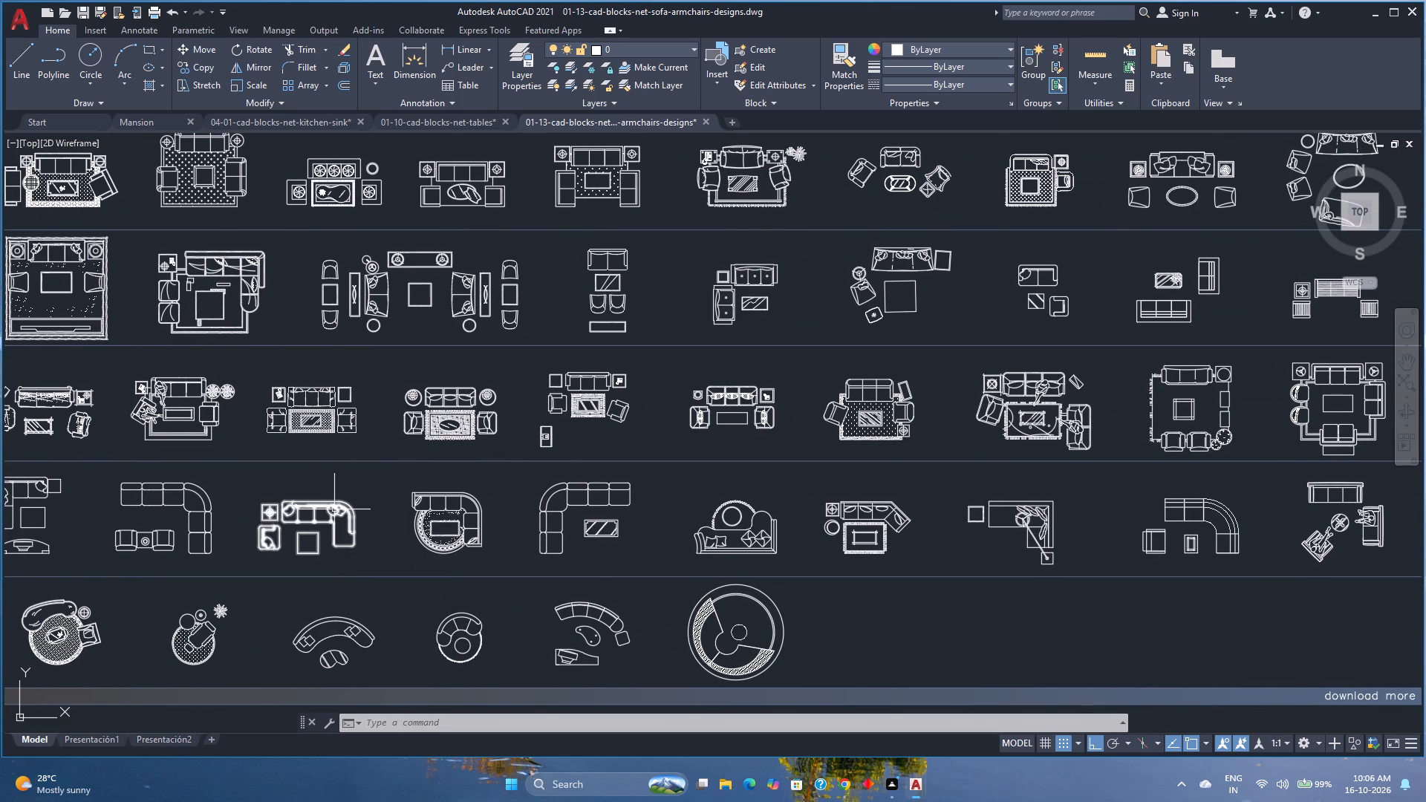
pyautogui.scroll(-2, 362, 483)
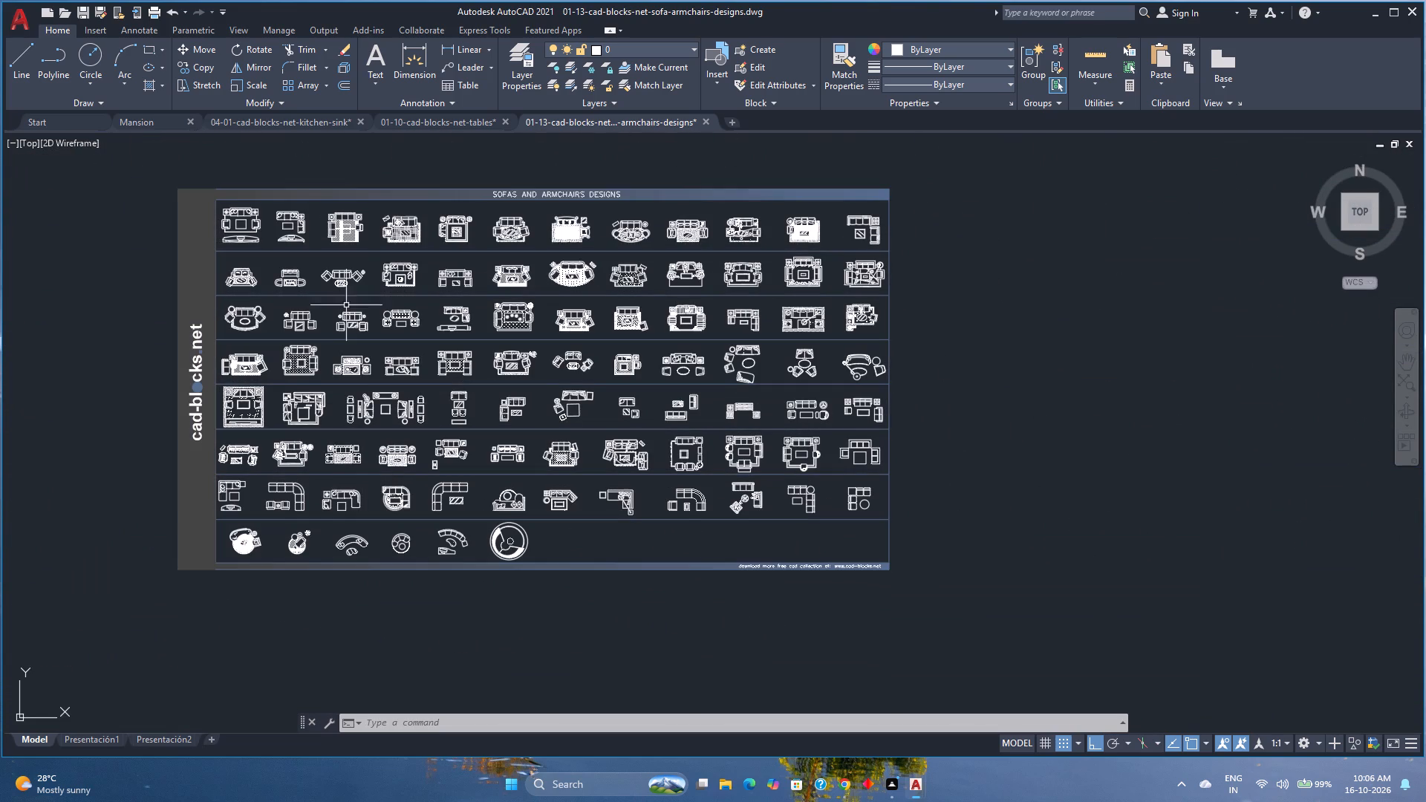
pyautogui.scroll(4, 878, 241)
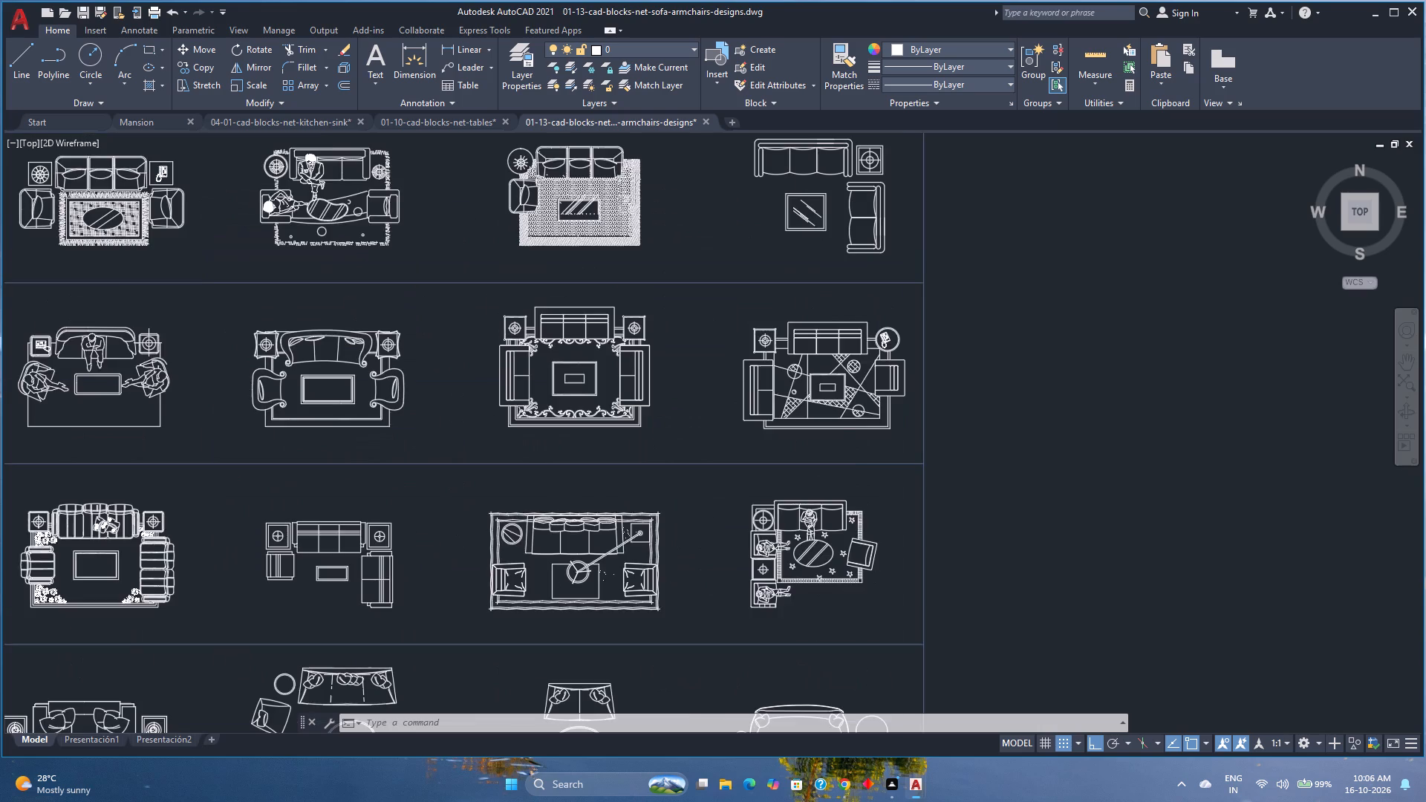
pyautogui.moveTo(878, 240); pyautogui.dragTo(877, 371, button='middle')
pyautogui.middleClick(877, 371)
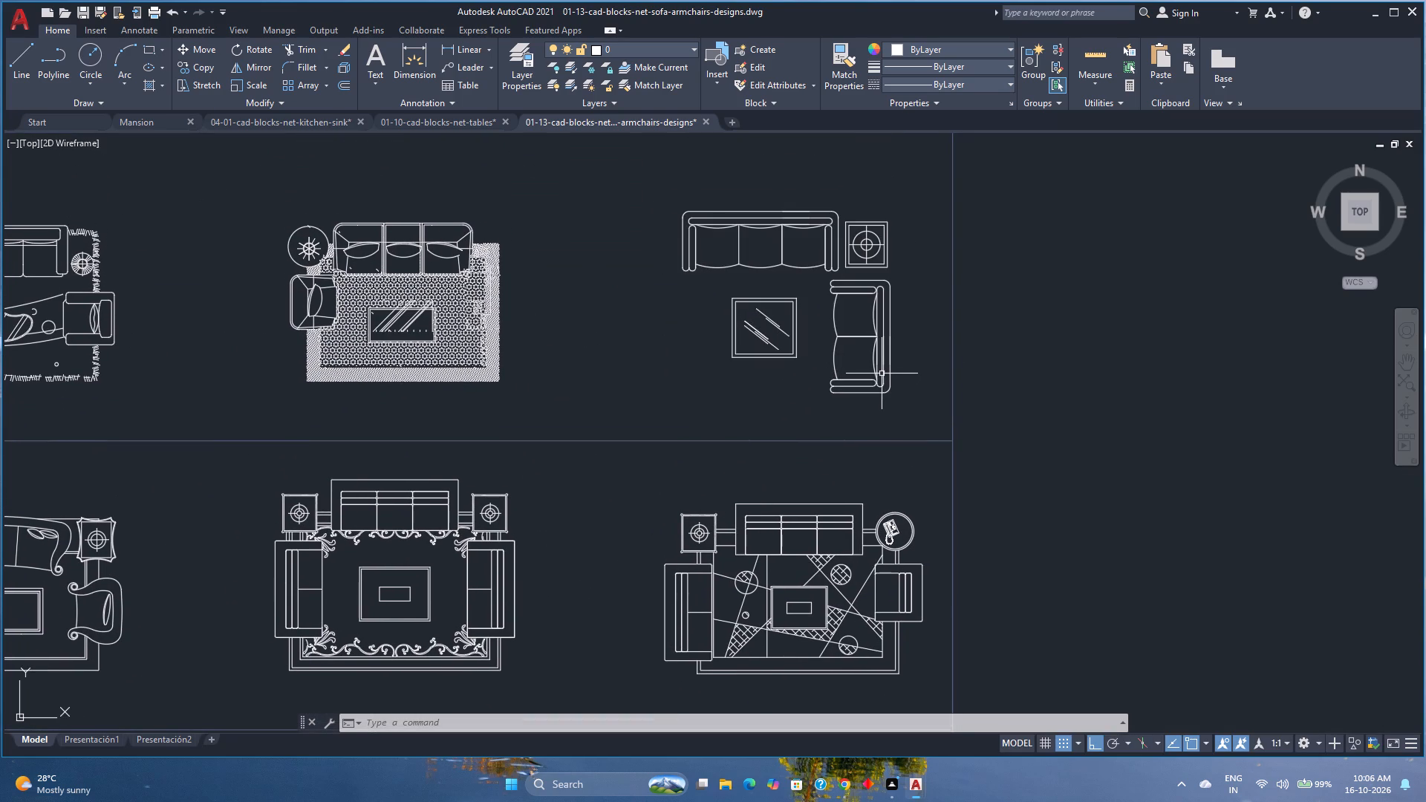
pyautogui.scroll(-1, 882, 394)
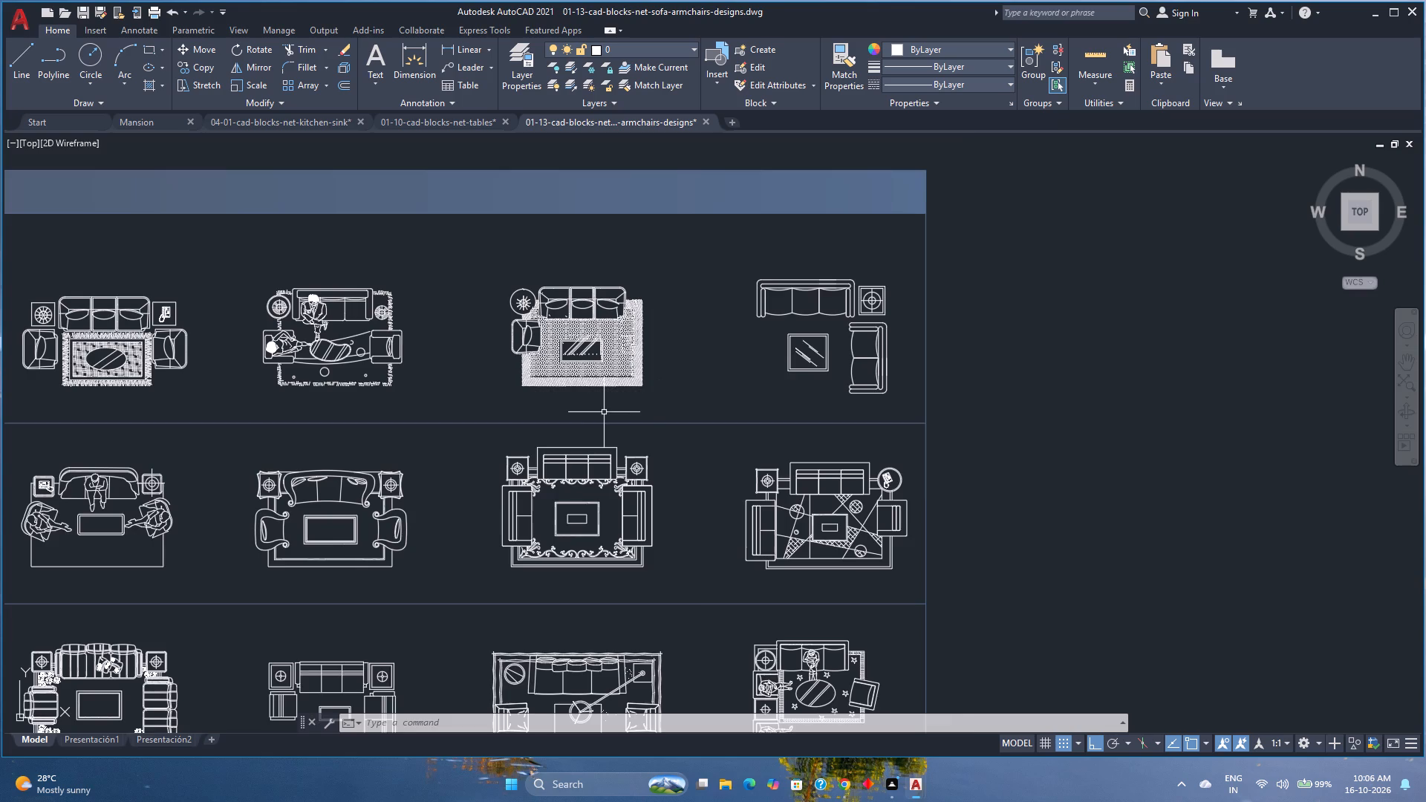
pyautogui.moveTo(603, 412); pyautogui.dragTo(651, 342, button='middle')
pyautogui.middleClick(651, 342)
pyautogui.scroll(-1, 651, 340)
pyautogui.moveTo(682, 438); pyautogui.dragTo(687, 339, button='middle')
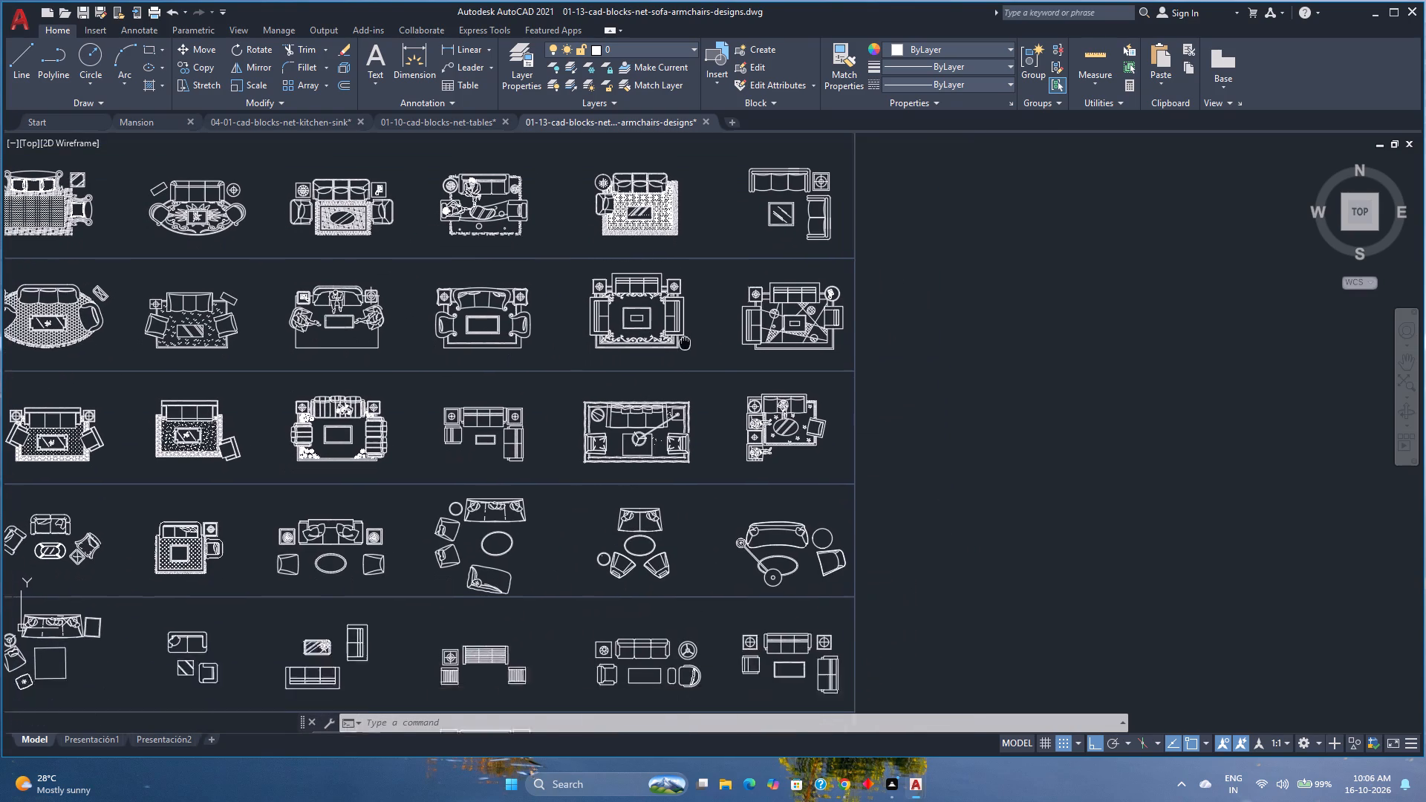
pyautogui.moveTo(687, 339); pyautogui.dragTo(691, 328, button='middle')
pyautogui.middleClick(691, 328)
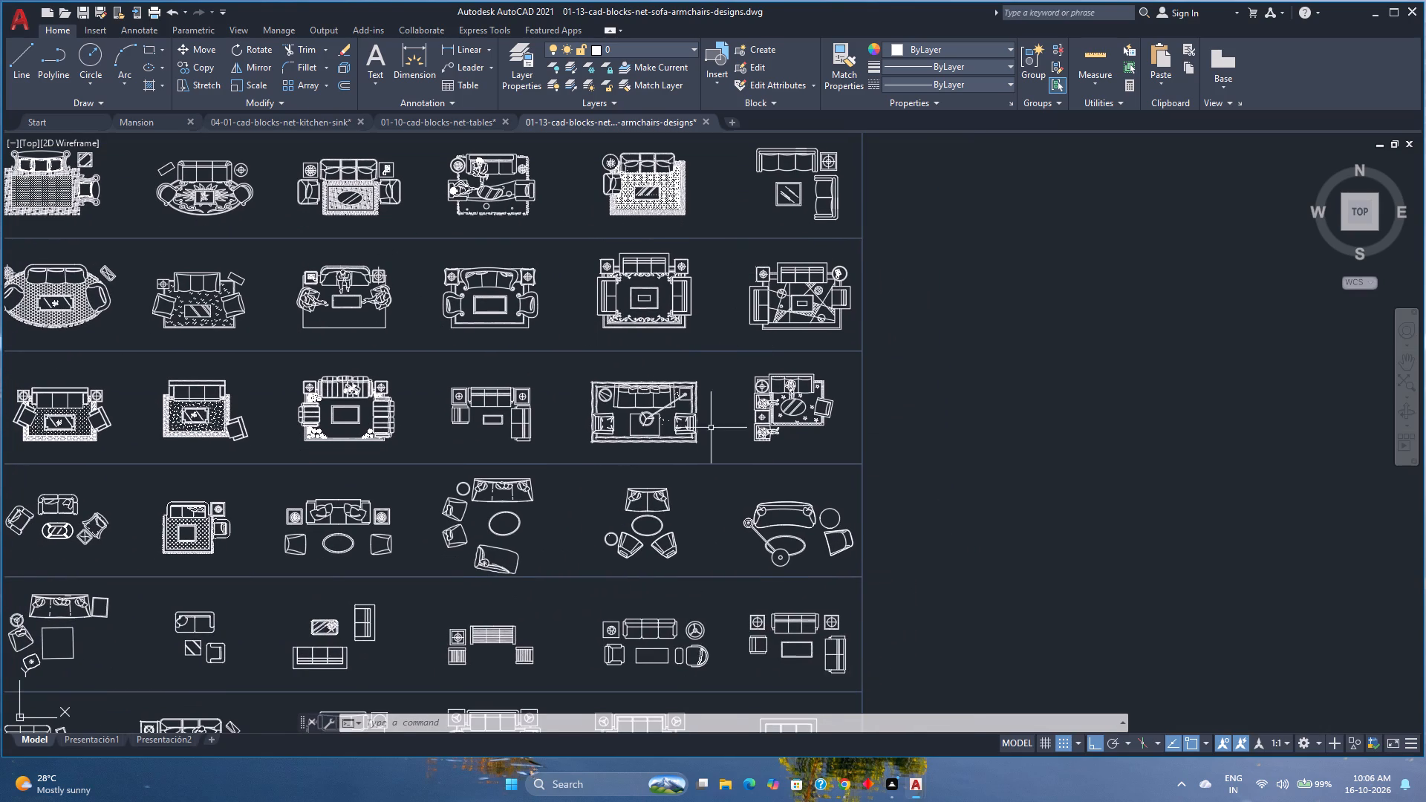
pyautogui.moveTo(690, 439); pyautogui.dragTo(678, 364, button='middle')
pyautogui.middleClick(678, 363)
pyautogui.moveTo(668, 522); pyautogui.dragTo(656, 420, button='middle')
pyautogui.moveTo(671, 507); pyautogui.dragTo(665, 438, button='middle')
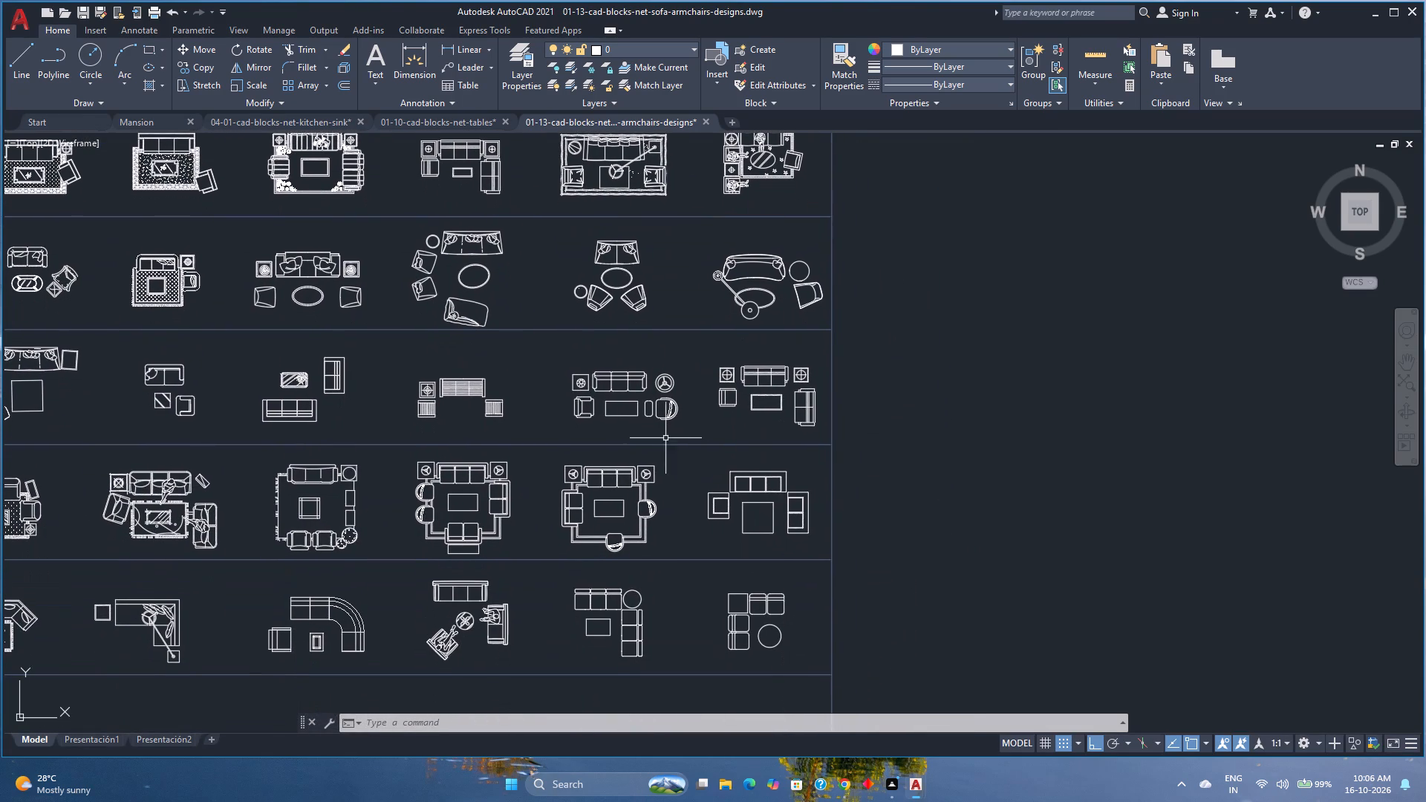
# Copy the fifth row's last seating set, with three-seater and two-seater sofas, armchair, coffee table and two side tables, to the clipboard.
pyautogui.click(759, 408)
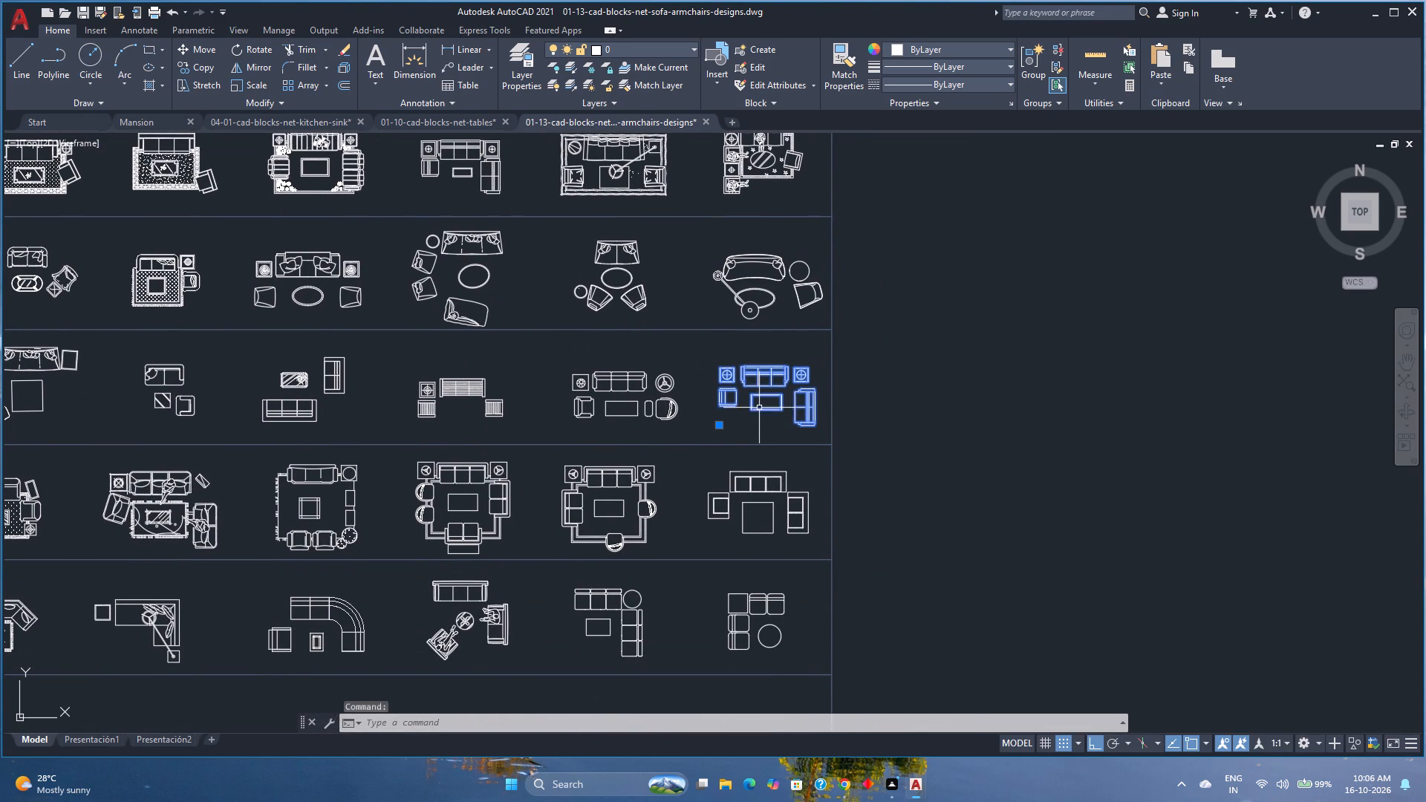
pyautogui.scroll(-2, 712, 428)
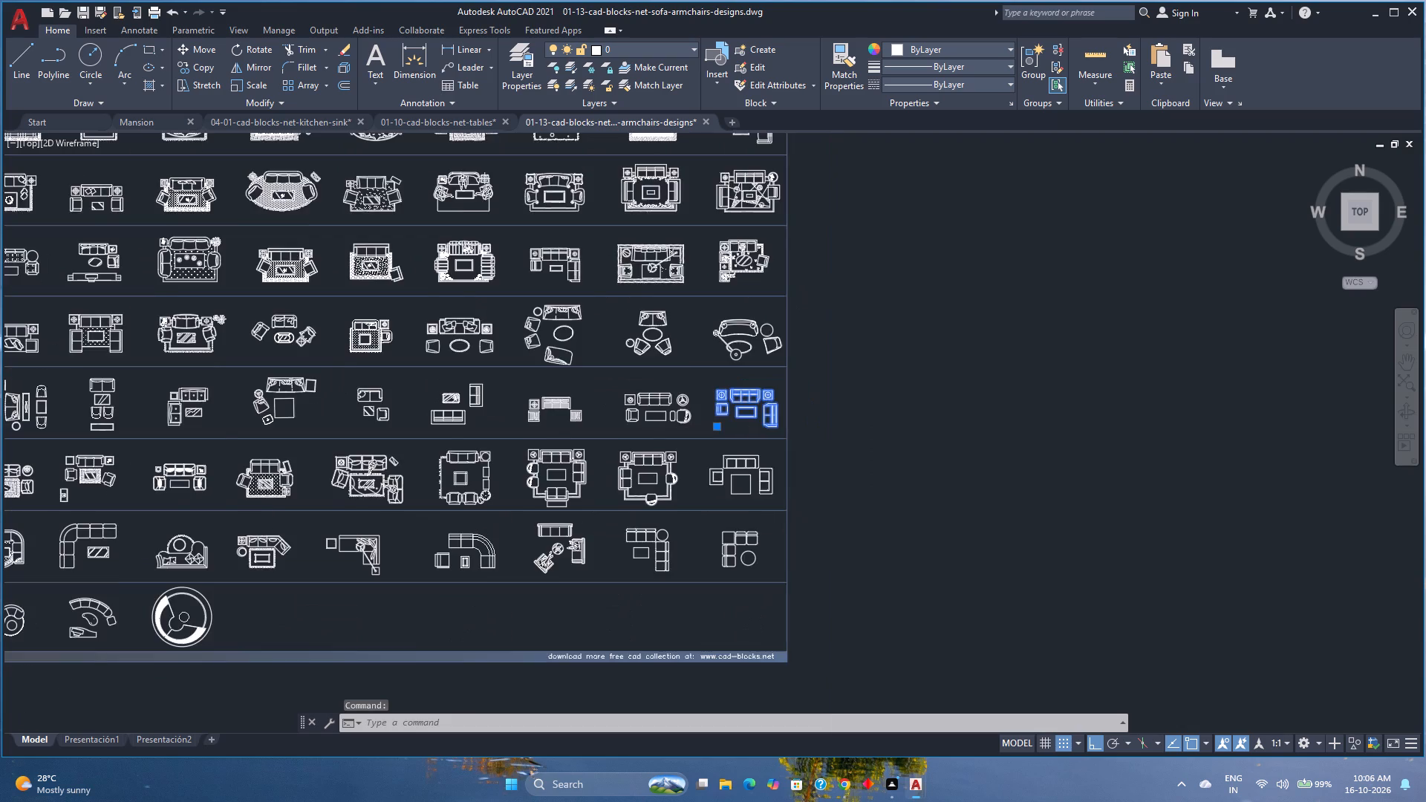
pyautogui.scroll(2, 497, 423)
pyautogui.moveTo(497, 423); pyautogui.dragTo(685, 428, button='middle')
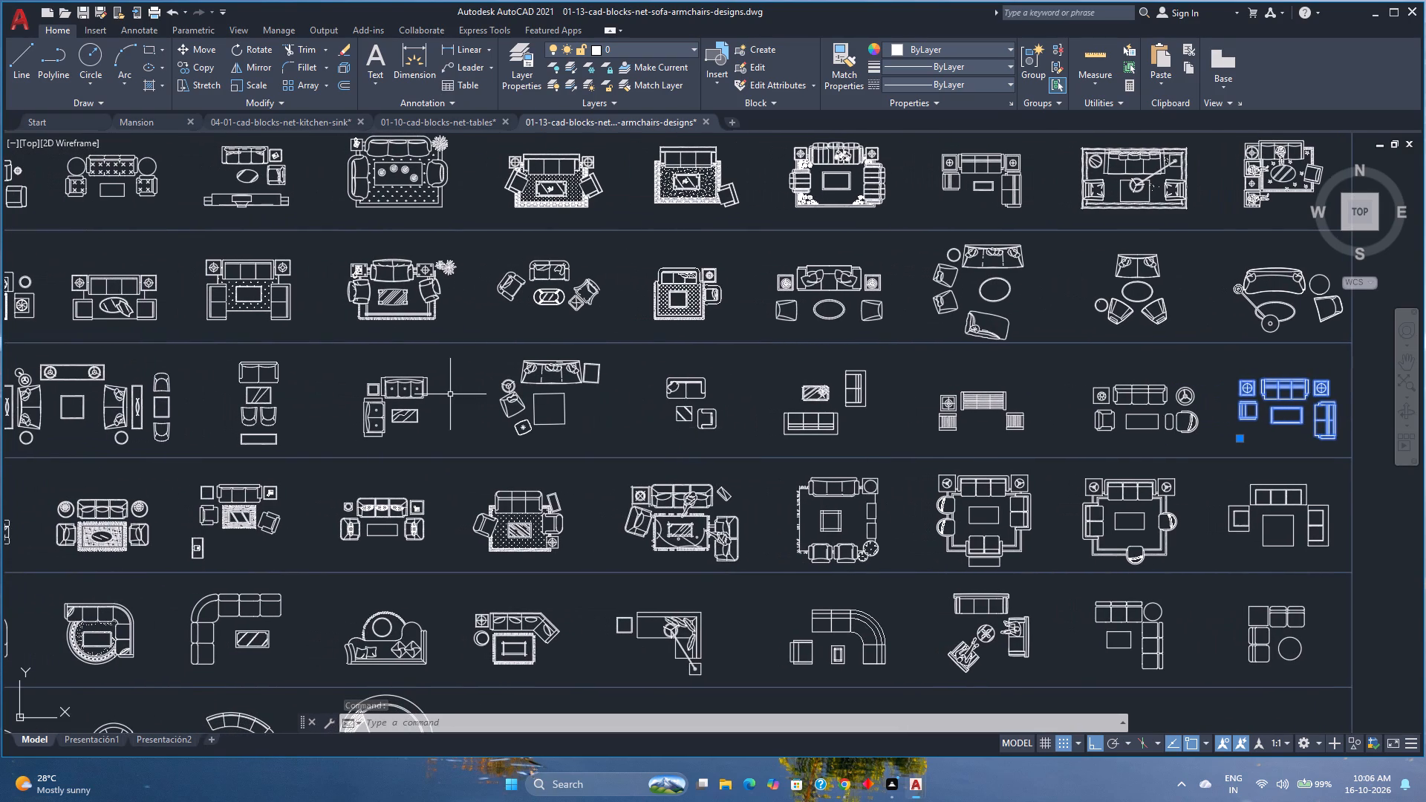
pyautogui.moveTo(442, 395); pyautogui.dragTo(758, 420, button='middle')
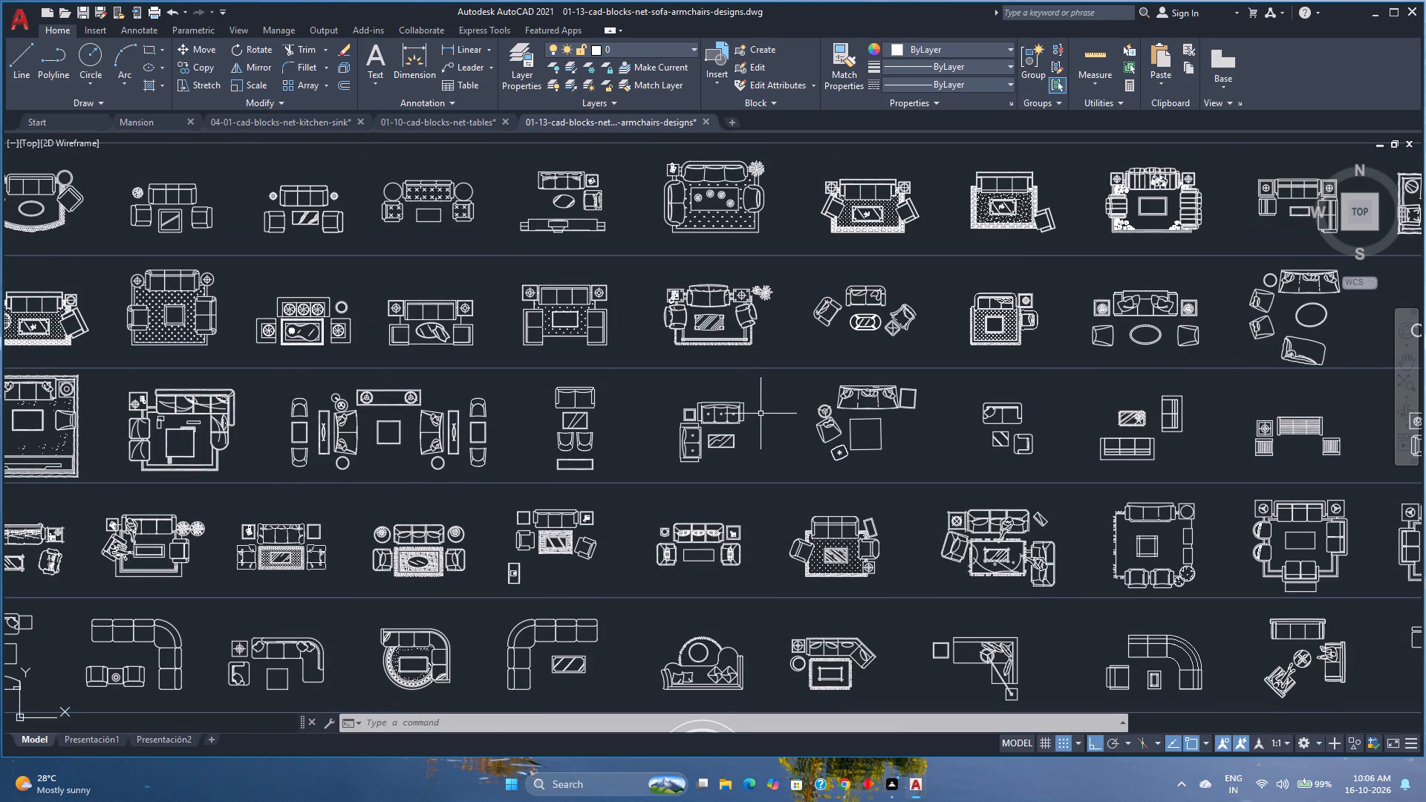
pyautogui.scroll(-1, 761, 413)
pyautogui.scroll(1, 350, 417)
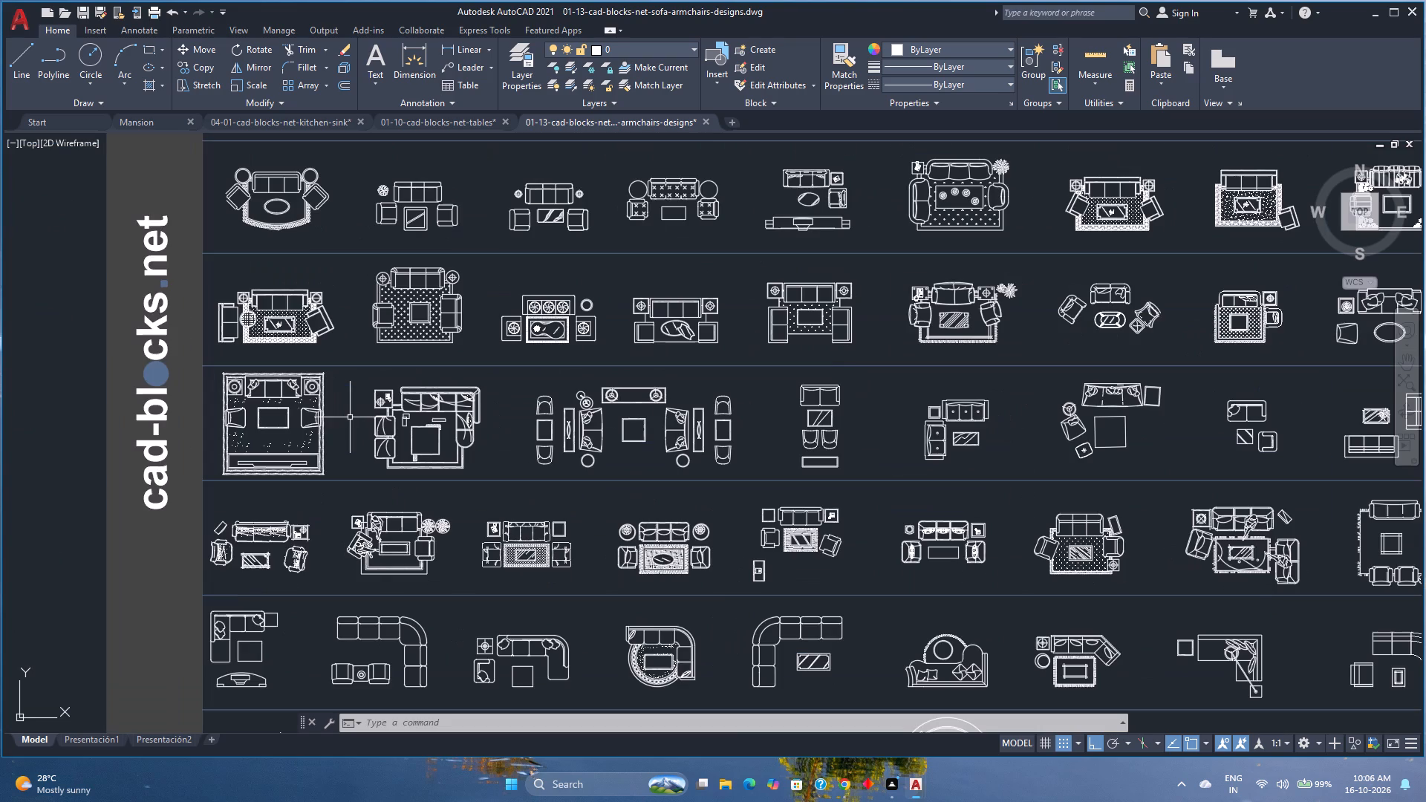
pyautogui.scroll(-1, 932, 403)
pyautogui.moveTo(932, 403); pyautogui.dragTo(389, 486, button='middle')
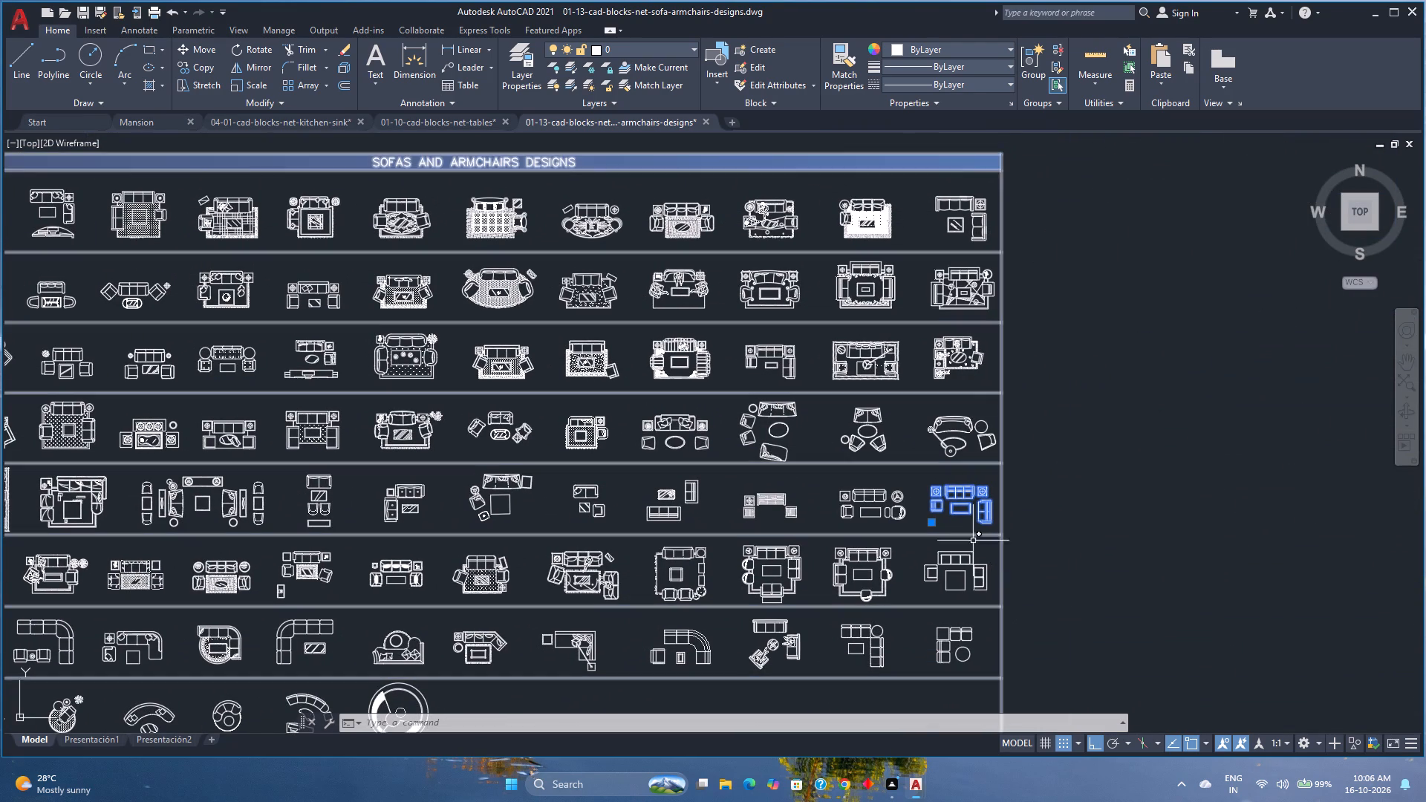
pyautogui.scroll(3, 960, 511)
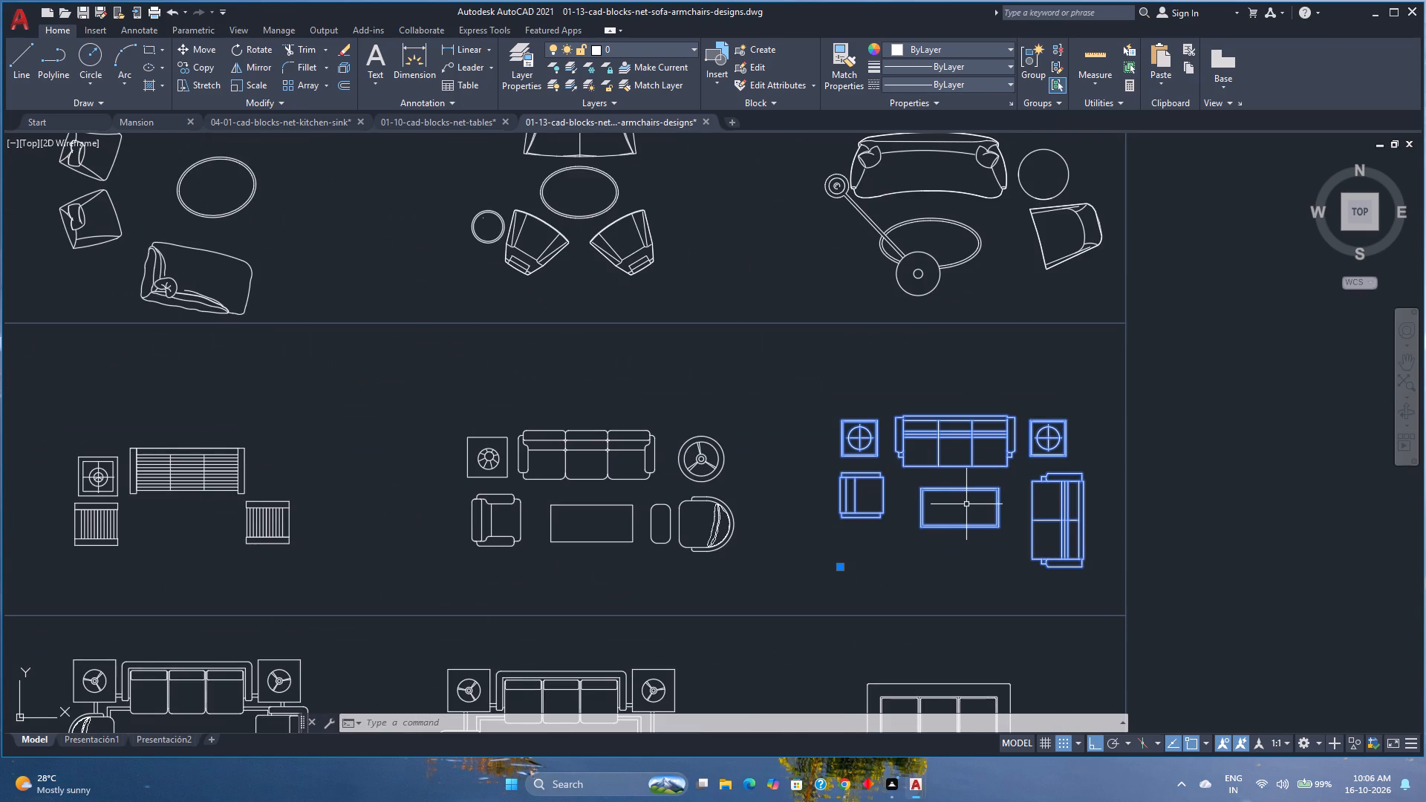
pyautogui.hotkey('ctrl', 'c')
pyautogui.scroll(-3, 756, 420)
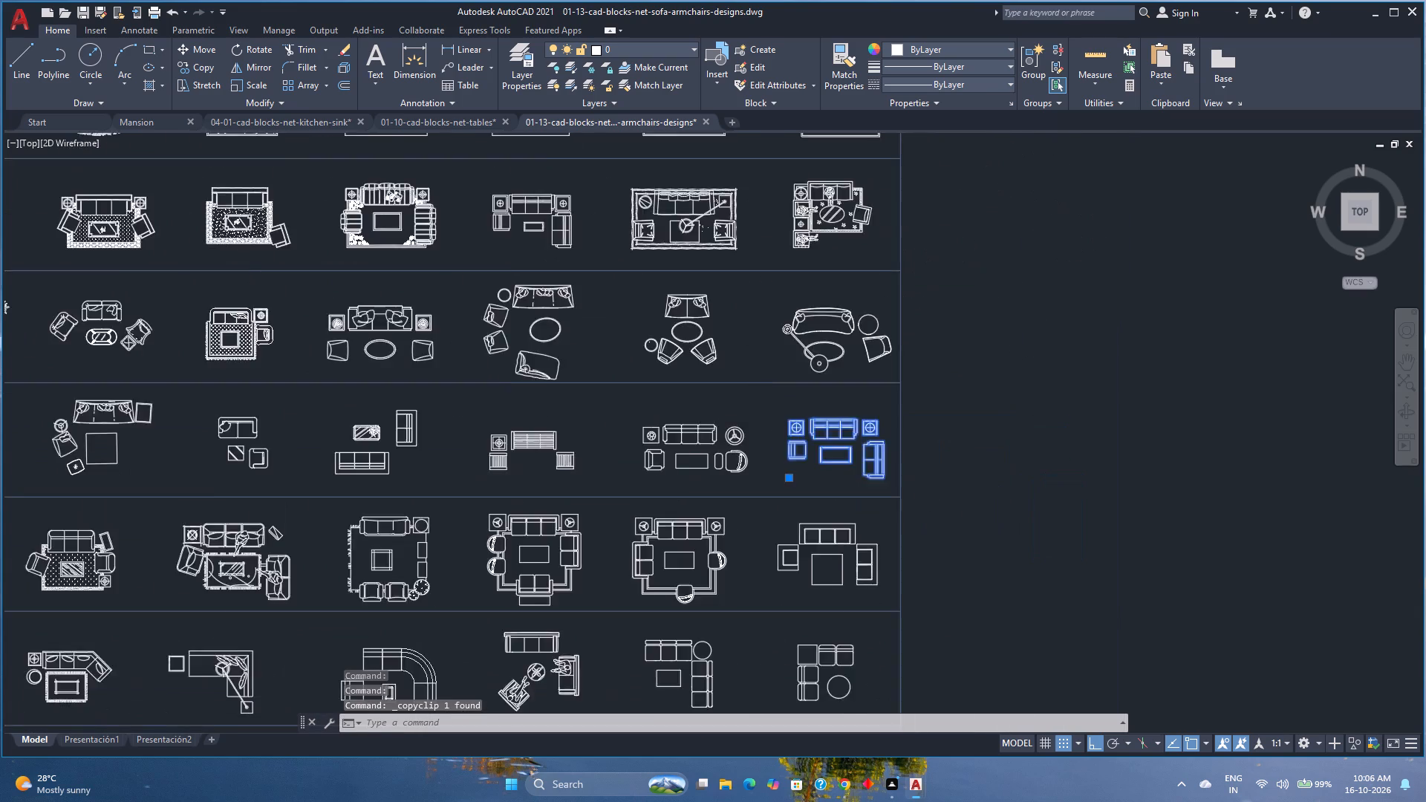
# Switch to the Mansion drawing and paste the copied sofa set in the empty space beyond the third floor plan.
pyautogui.click(137, 118)
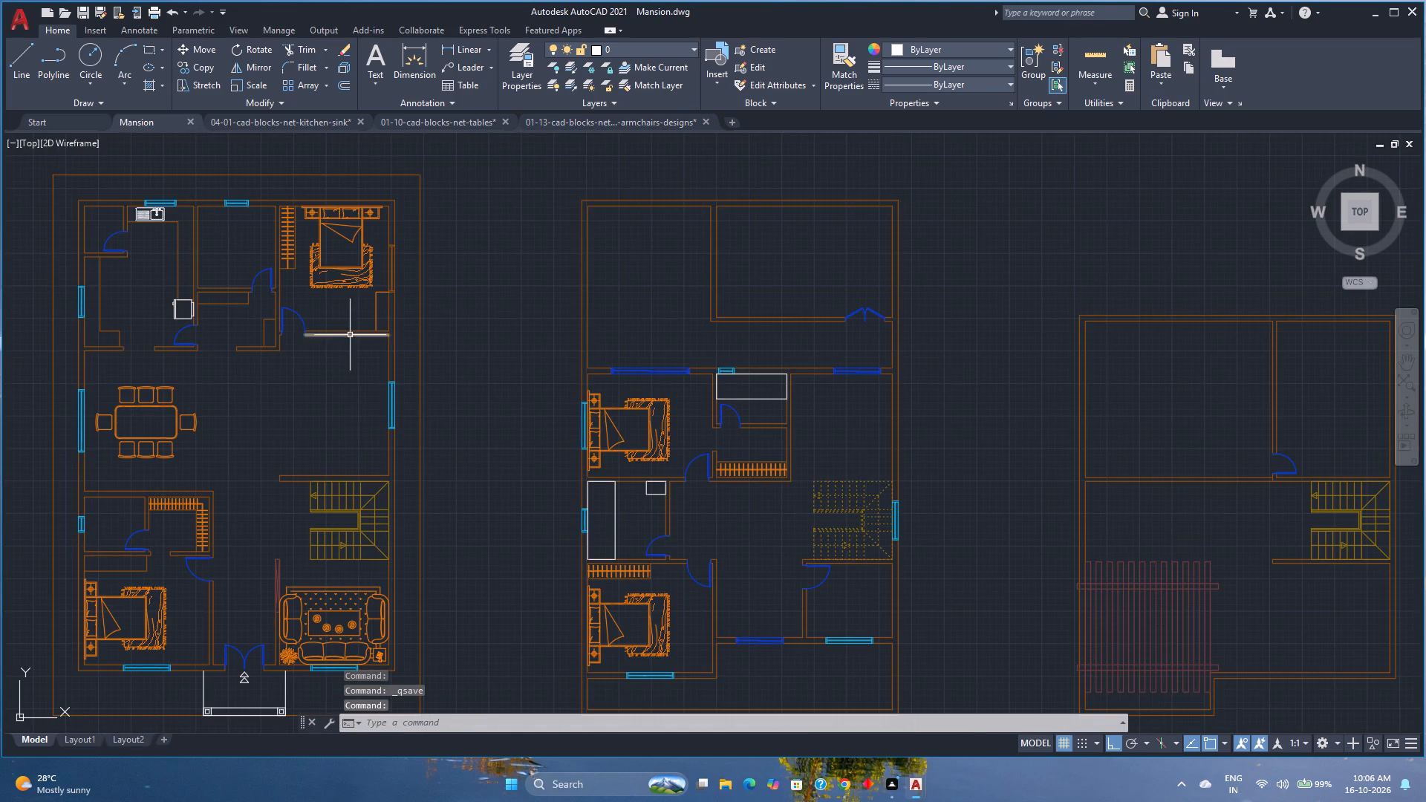
pyautogui.moveTo(443, 304); pyautogui.dragTo(462, 486, button='middle')
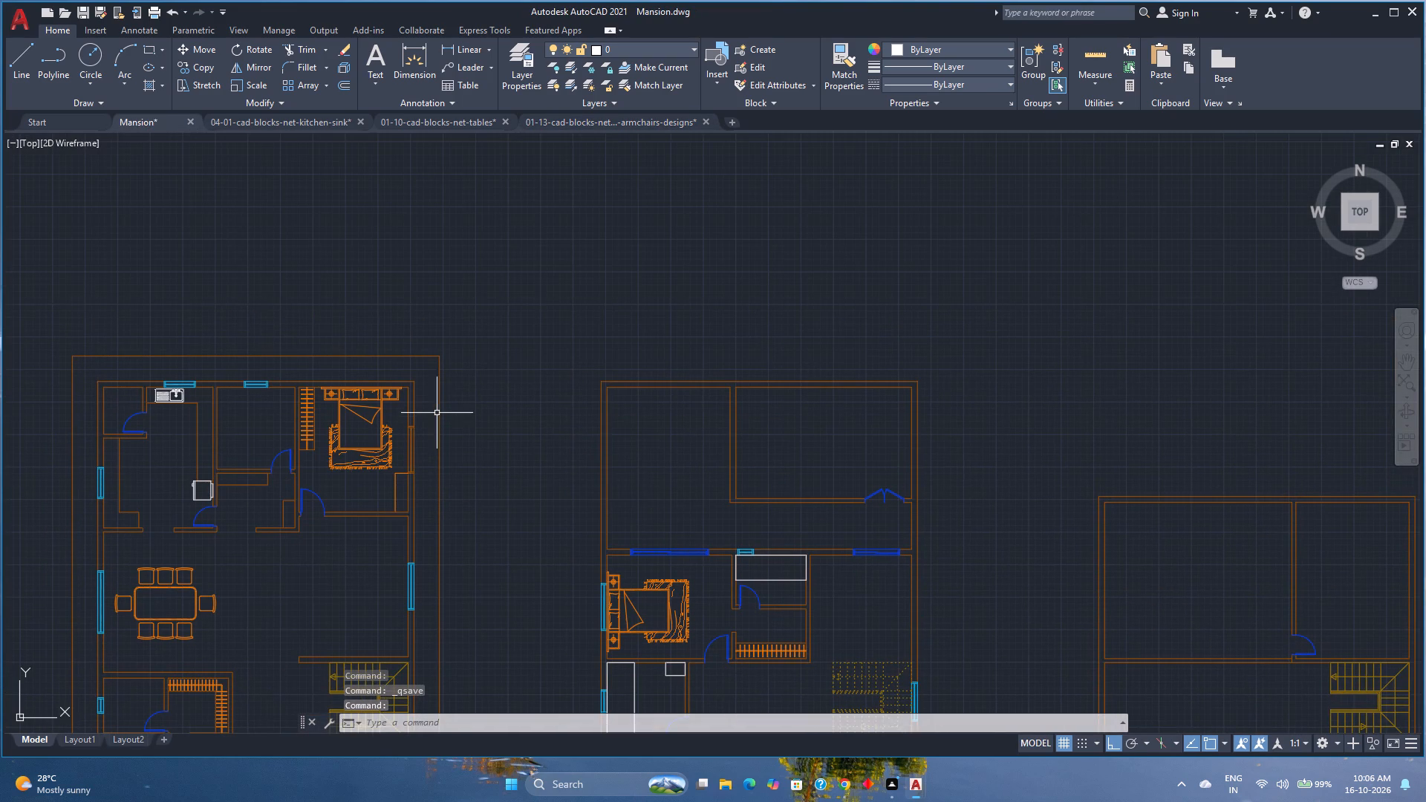
pyautogui.hotkey('ctrl', 'v')
pyautogui.scroll(-3, 455, 380)
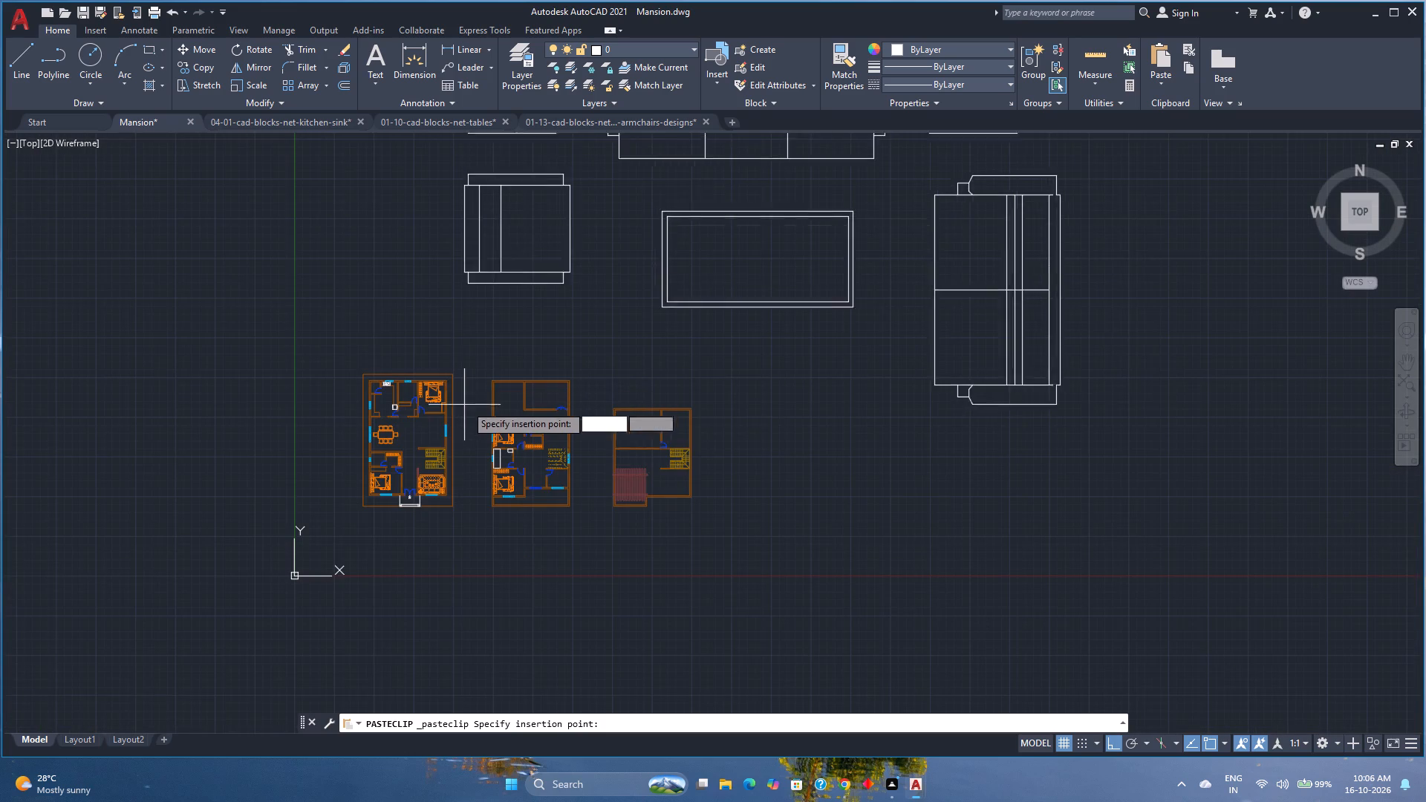
pyautogui.scroll(-2, 613, 423)
pyautogui.click(725, 445)
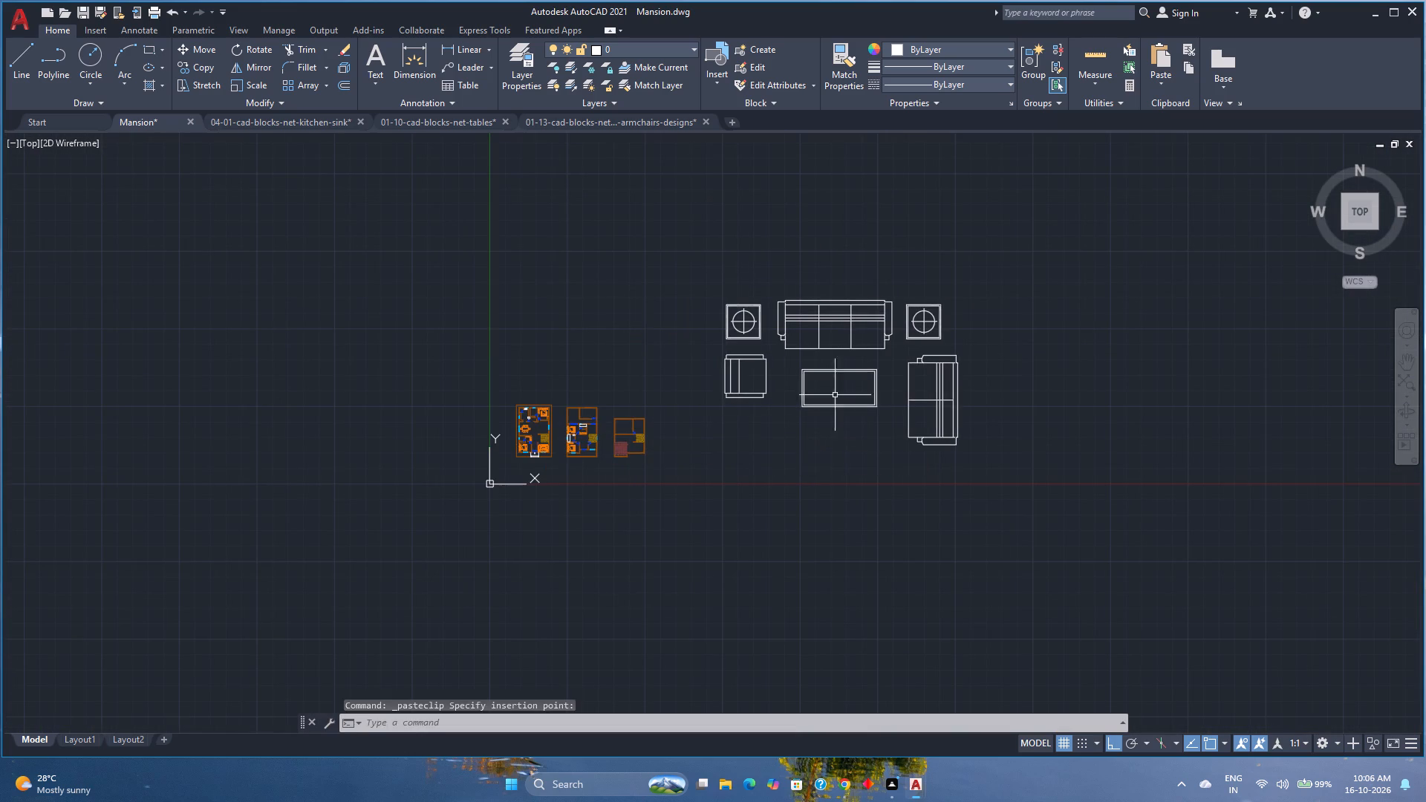
# Mirror the pasted sofa set about a horizontal line above it, erasing the source objects.
pyautogui.moveTo(830, 395); pyautogui.dragTo(723, 470, button='middle')
pyautogui.middleClick(723, 470)
pyautogui.click(623, 390)
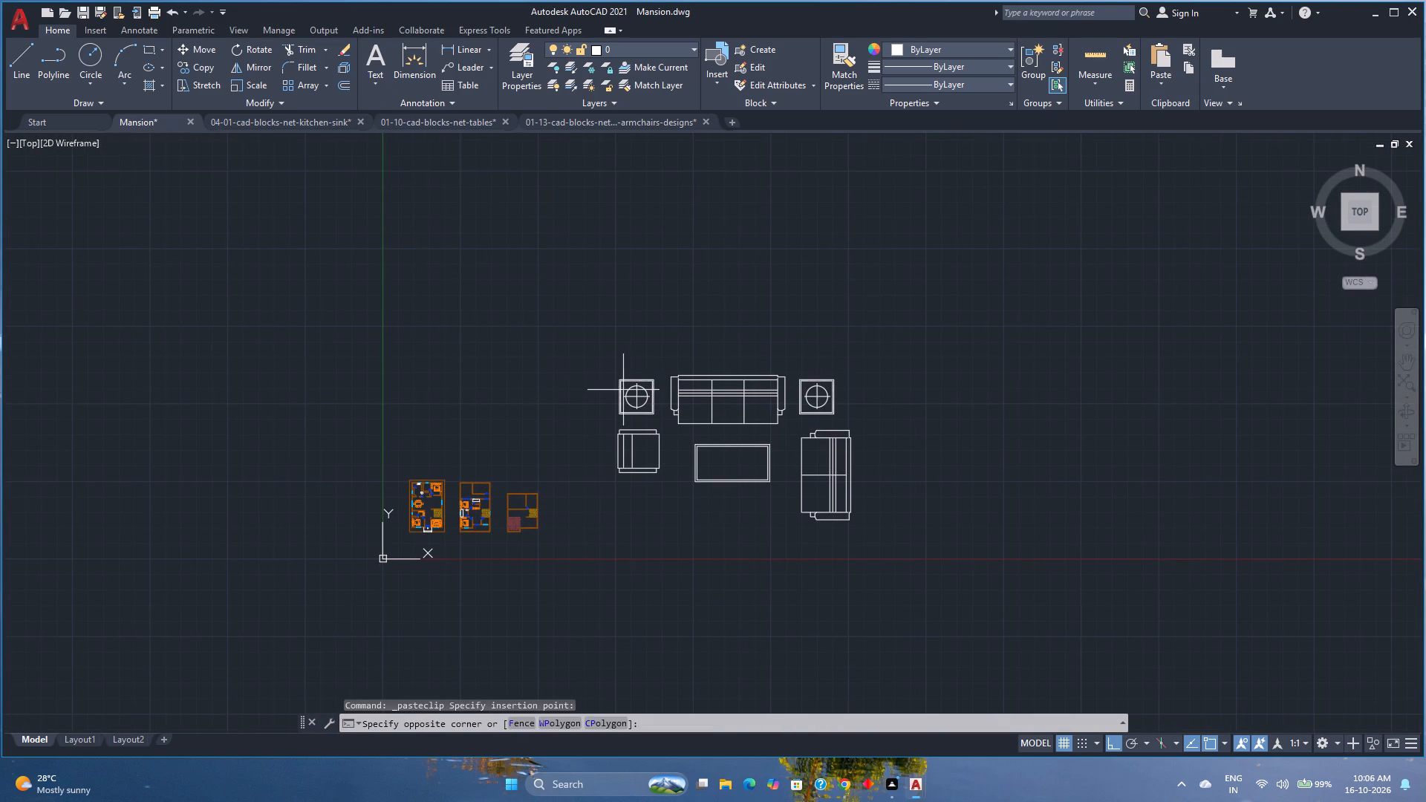
pyautogui.click(585, 373)
pyautogui.click(247, 64)
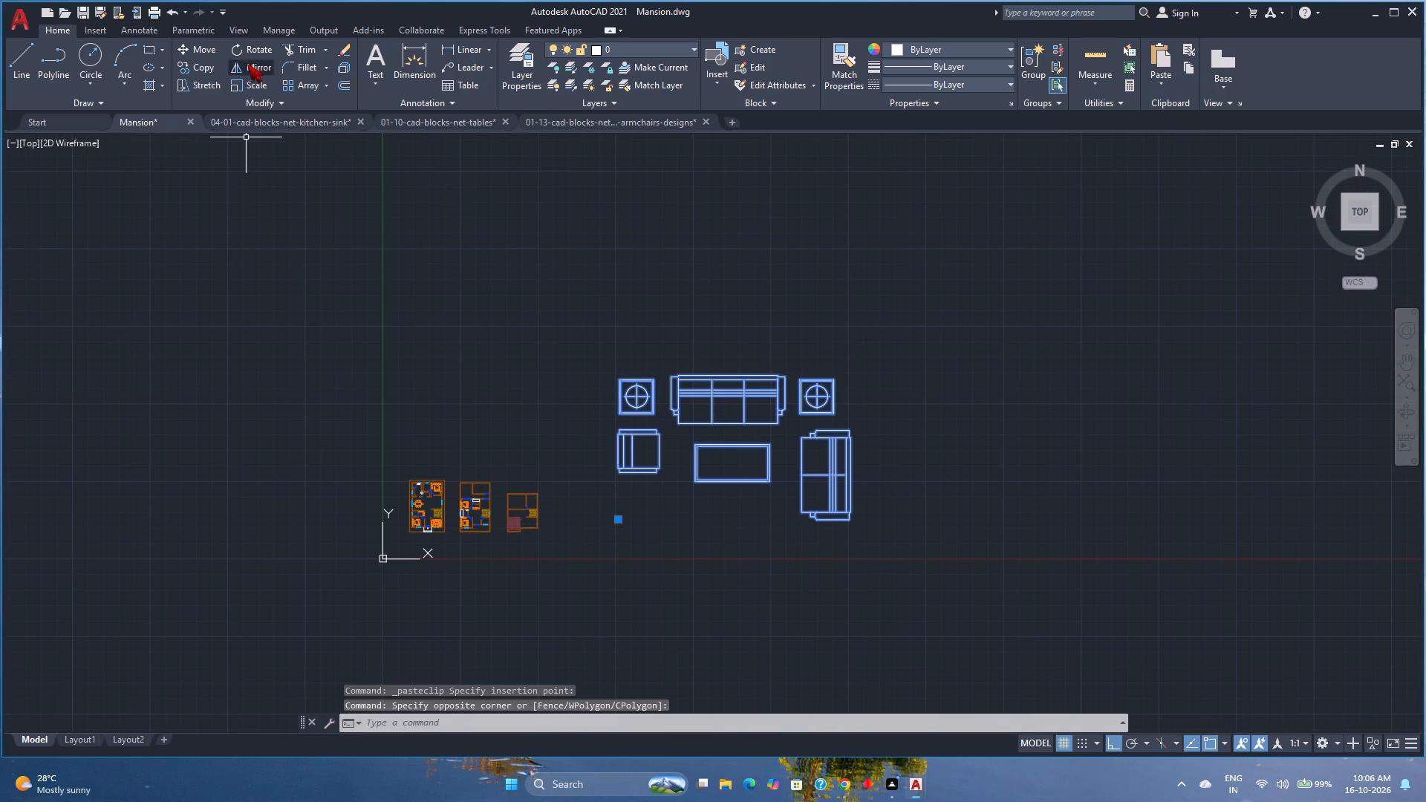
pyautogui.click(571, 345)
pyautogui.click(934, 332)
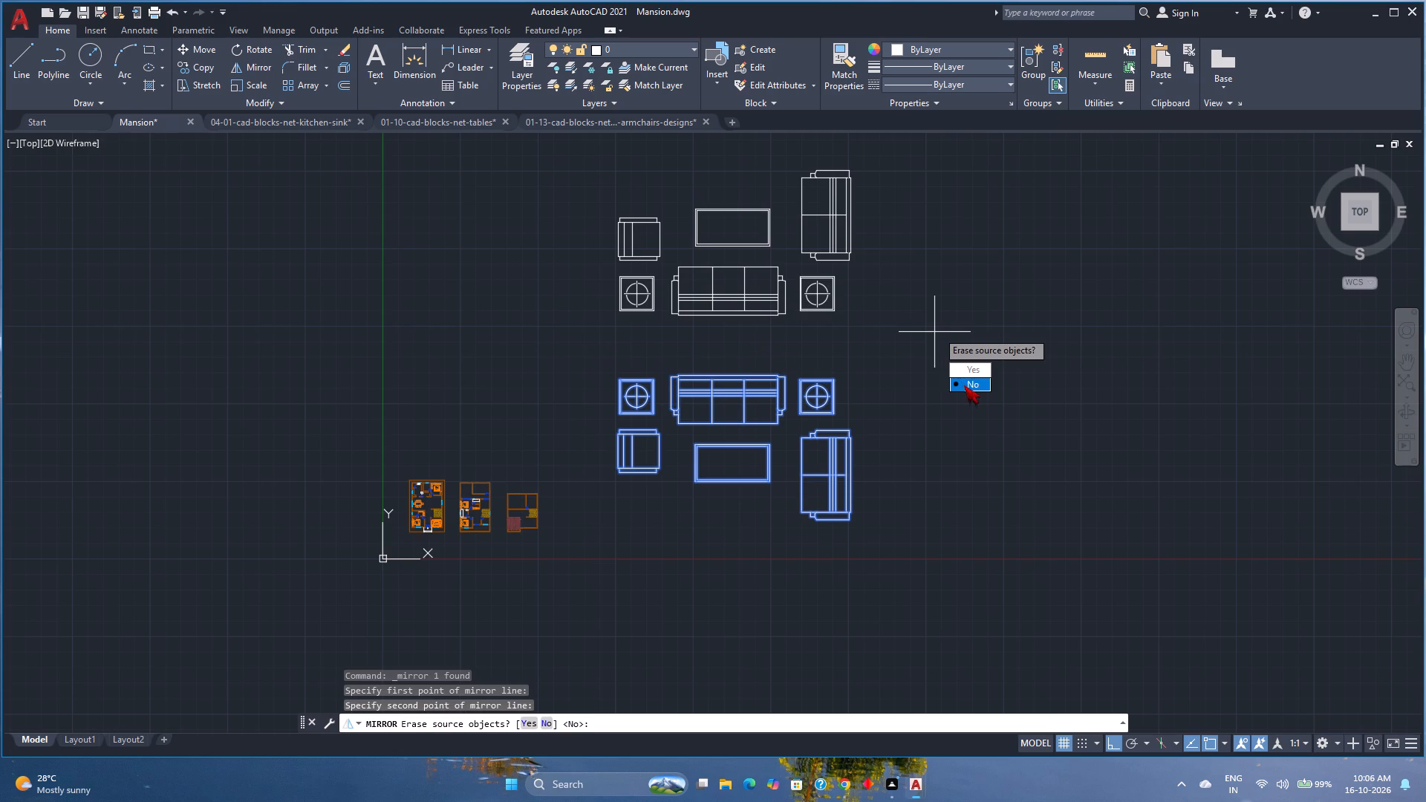
pyautogui.moveTo(956, 371); pyautogui.dragTo(939, 331)
# Move the mirrored sofa set straight down, level with the floor plans.
pyautogui.click(793, 303)
pyautogui.click(509, 309)
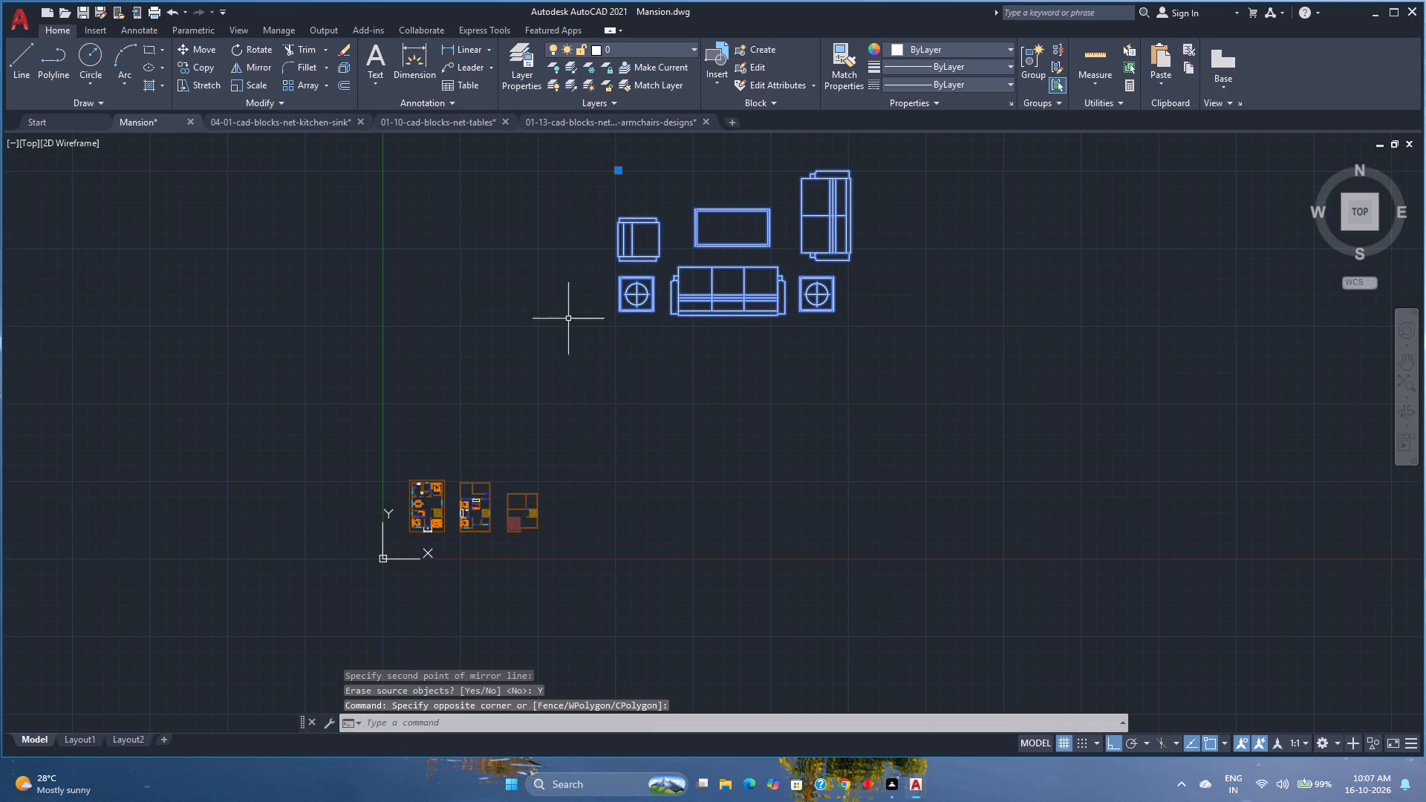
pyautogui.press('m')
pyautogui.press('Return')
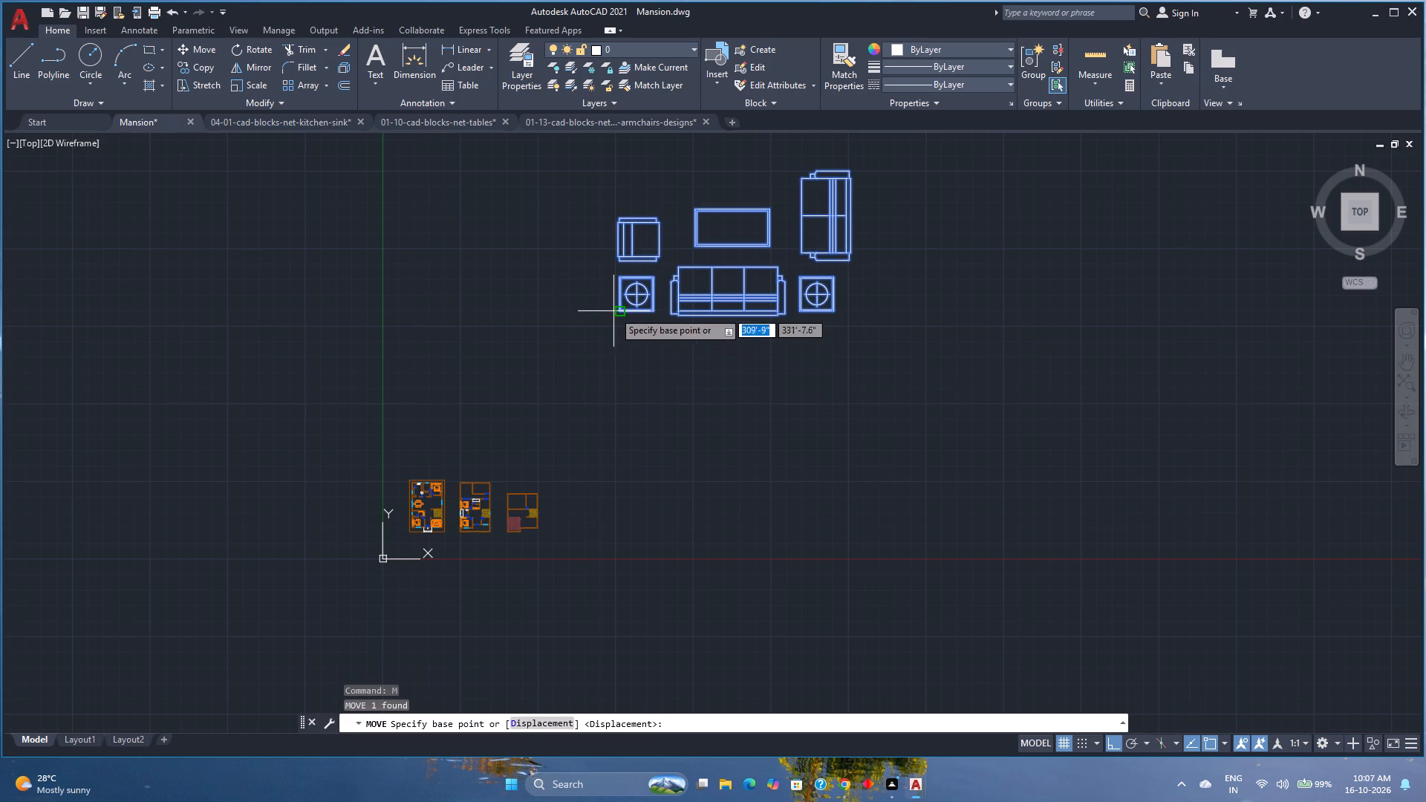
pyautogui.click(616, 310)
pyautogui.click(625, 523)
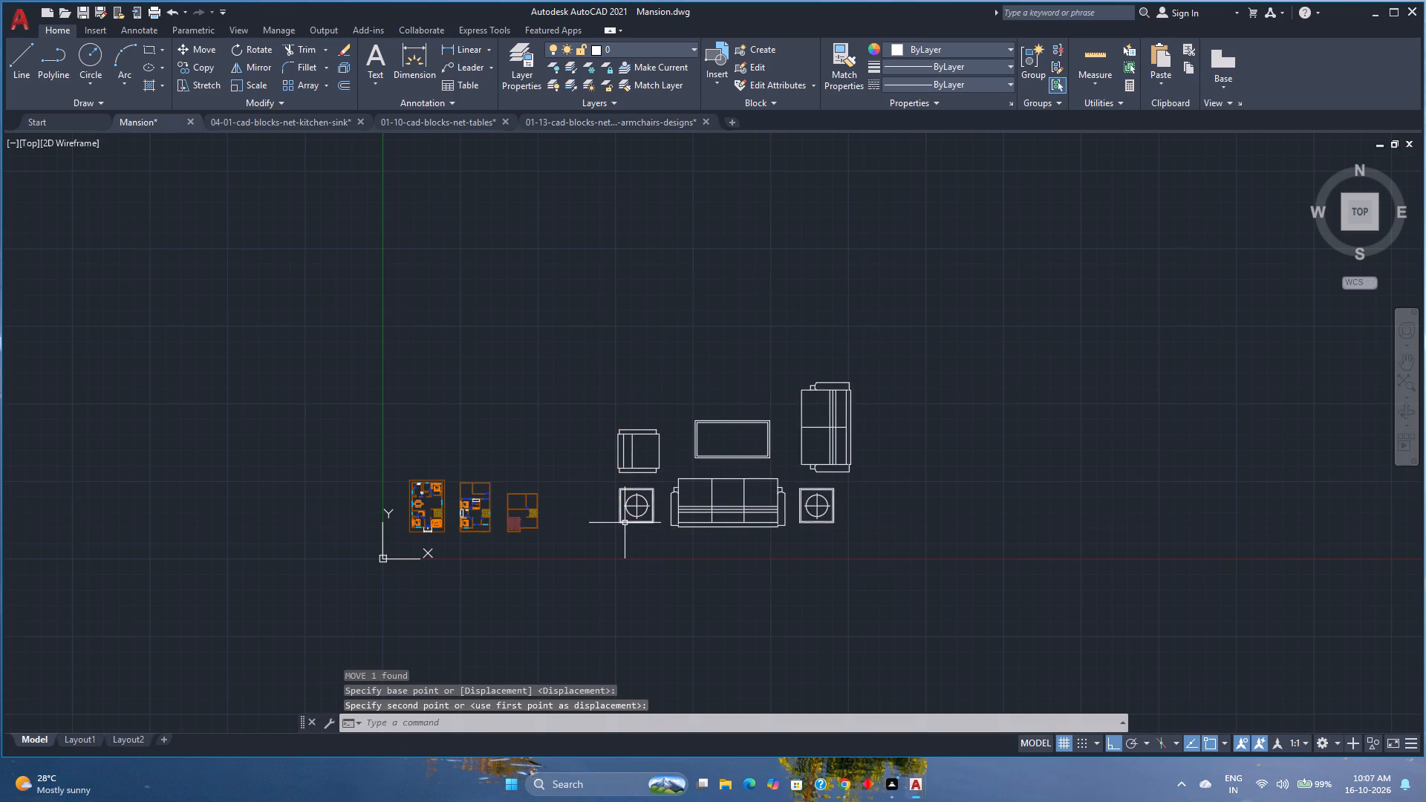
# Draw a horizontal construction line through the back edge of the three-seater sofa.
pyautogui.scroll(3, 746, 530)
pyautogui.moveTo(746, 529); pyautogui.dragTo(567, 568, button='middle')
pyautogui.middleClick(567, 568)
pyautogui.scroll(-1, 567, 568)
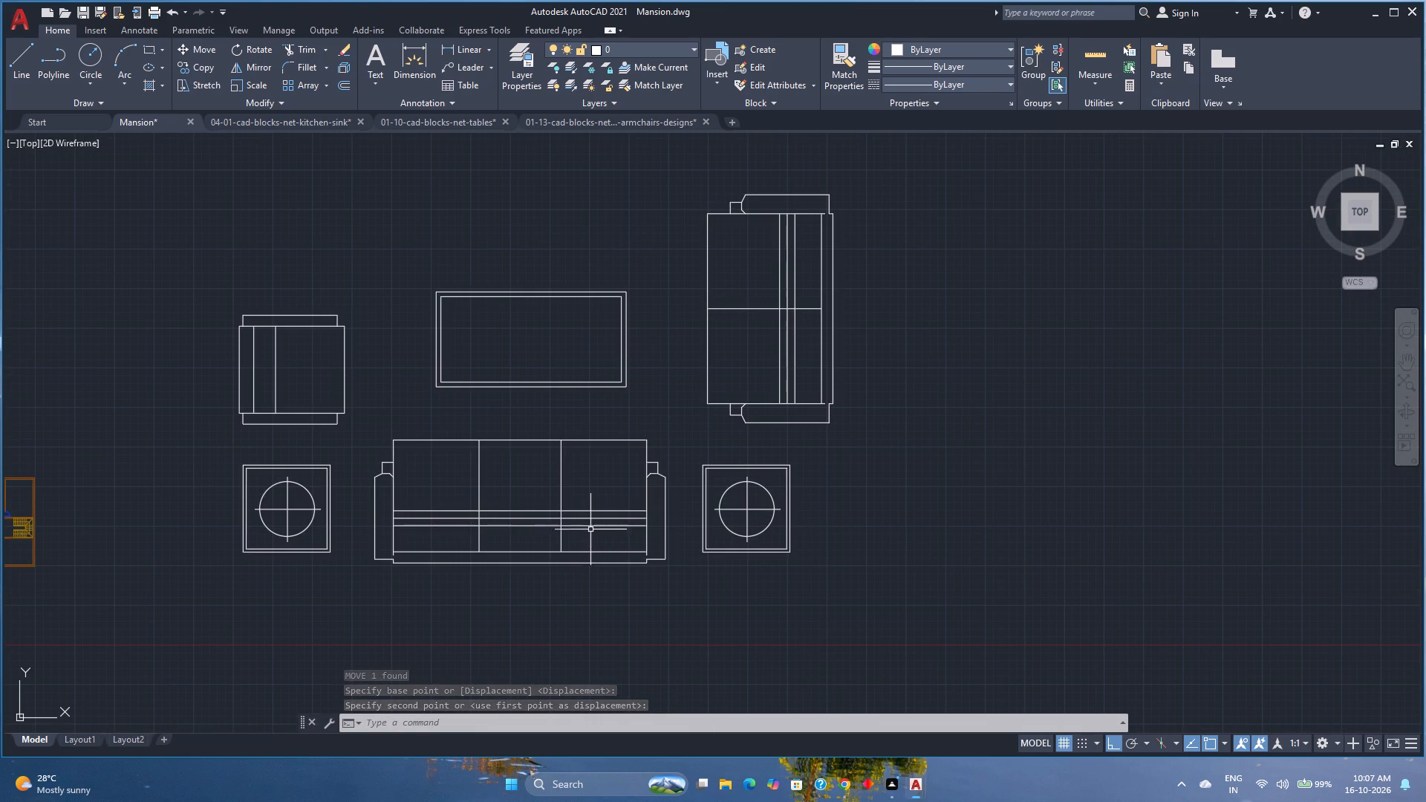
pyautogui.scroll(-1, 590, 526)
pyautogui.scroll(1, 644, 533)
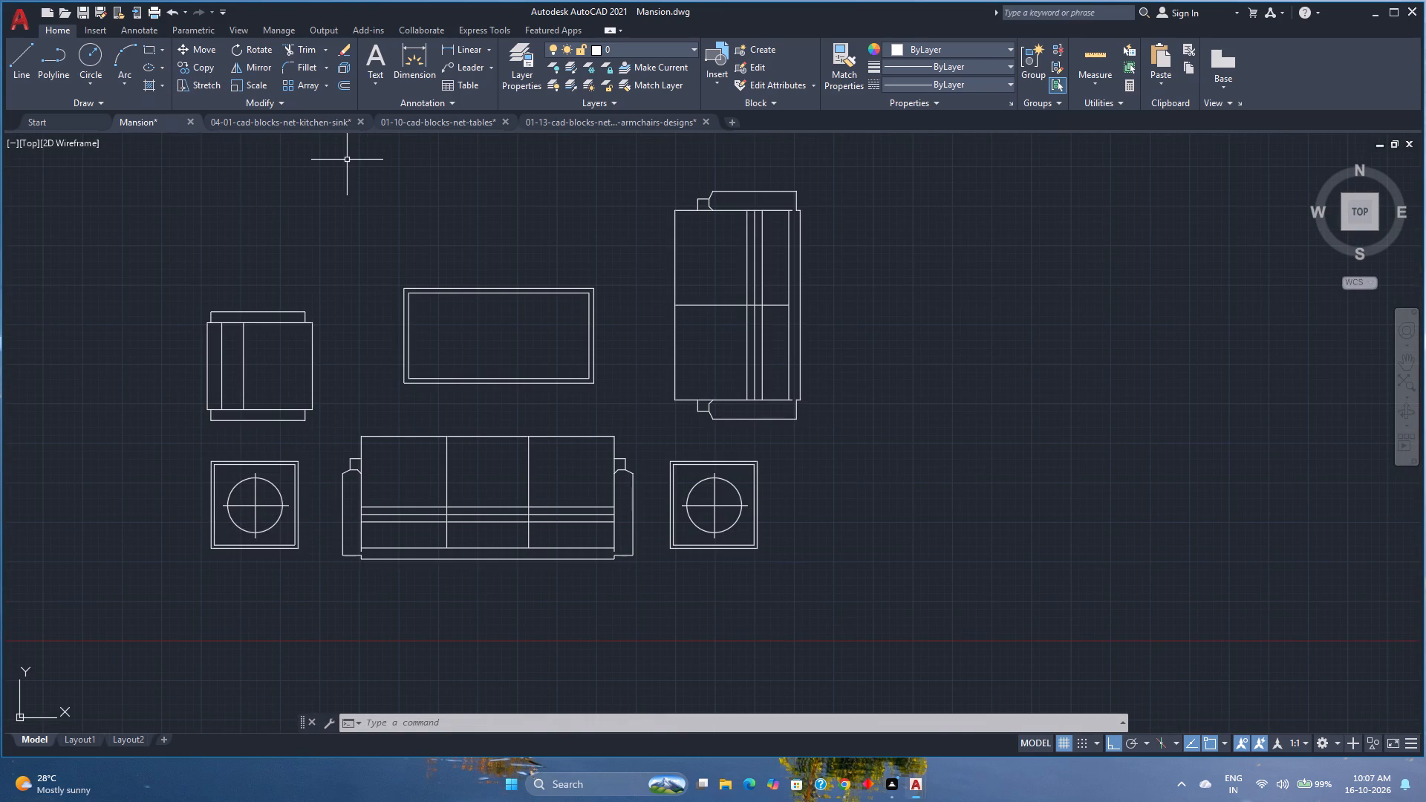
pyautogui.write('xl')
pyautogui.press('Return')
pyautogui.press('h')
pyautogui.press('Return')
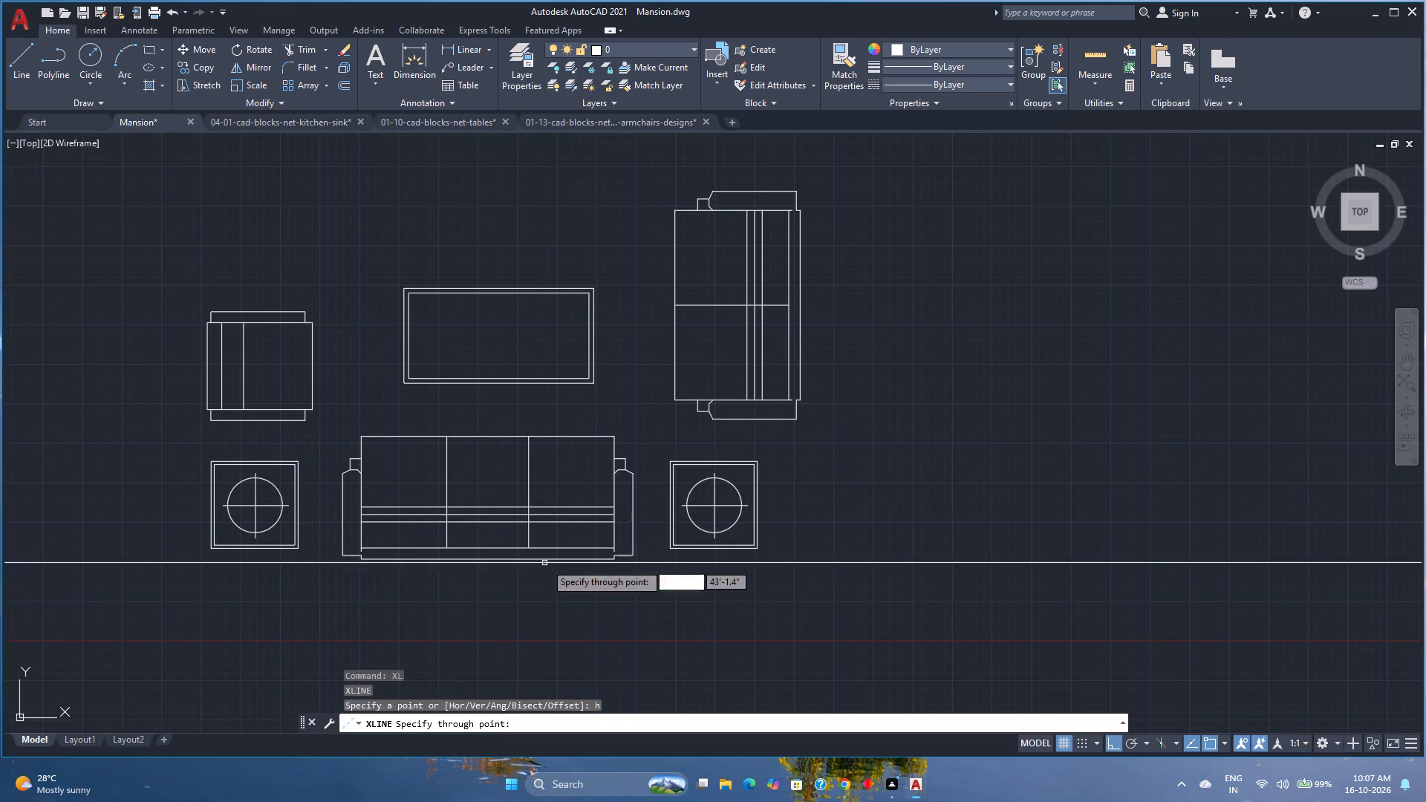
pyautogui.scroll(2, 614, 564)
pyautogui.click(614, 555)
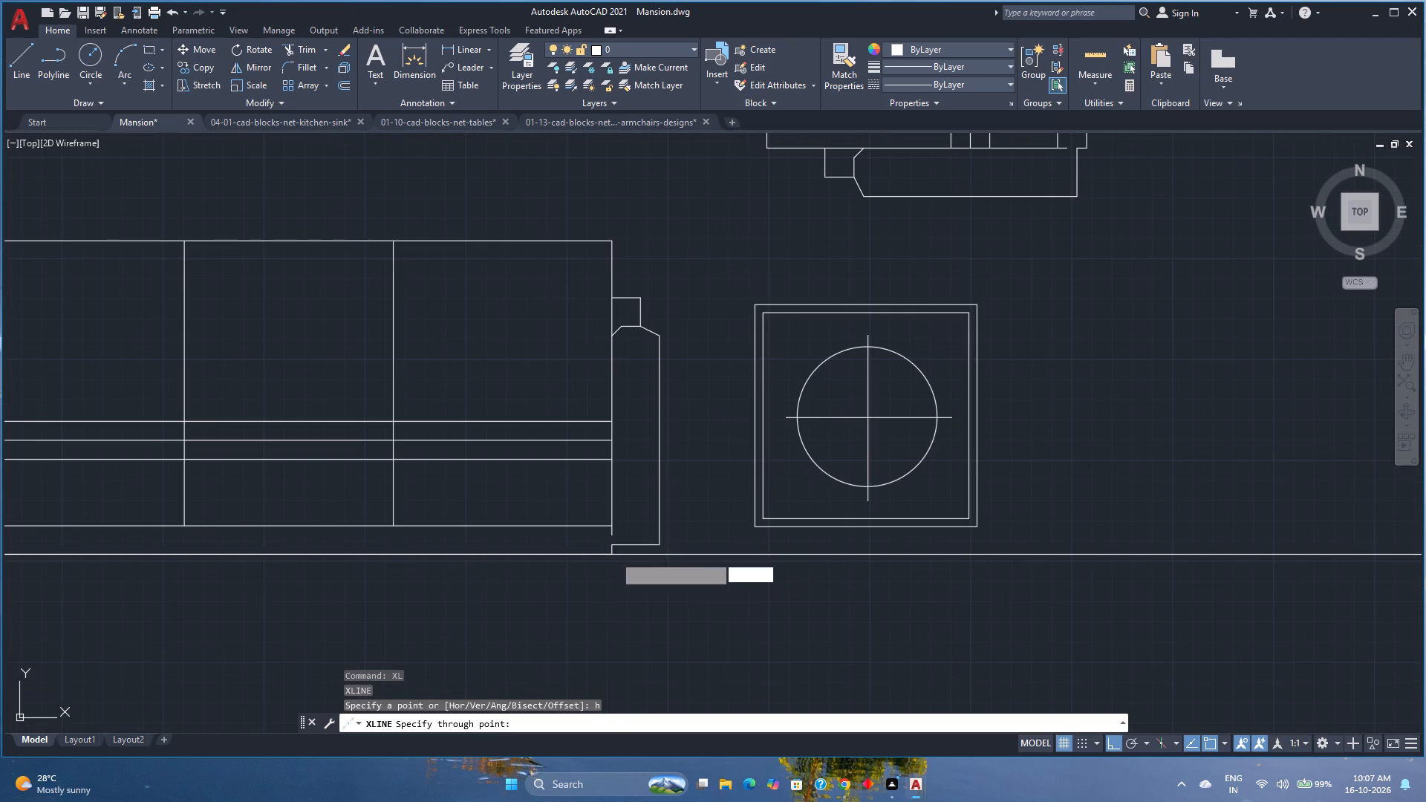
pyautogui.press('Escape')
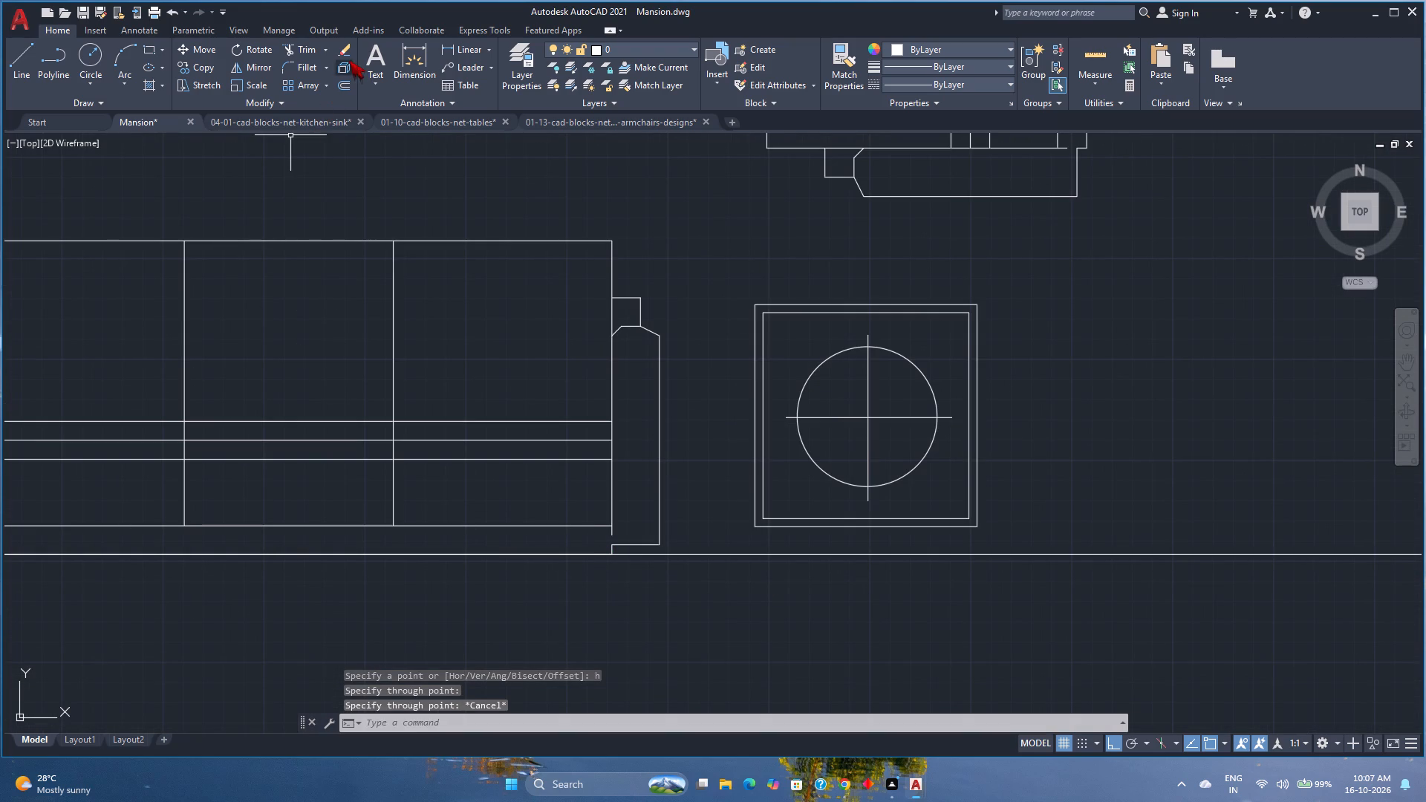
# Offset the horizontal construction line 3'6" upward, toward the sofa's front.
pyautogui.click(345, 80)
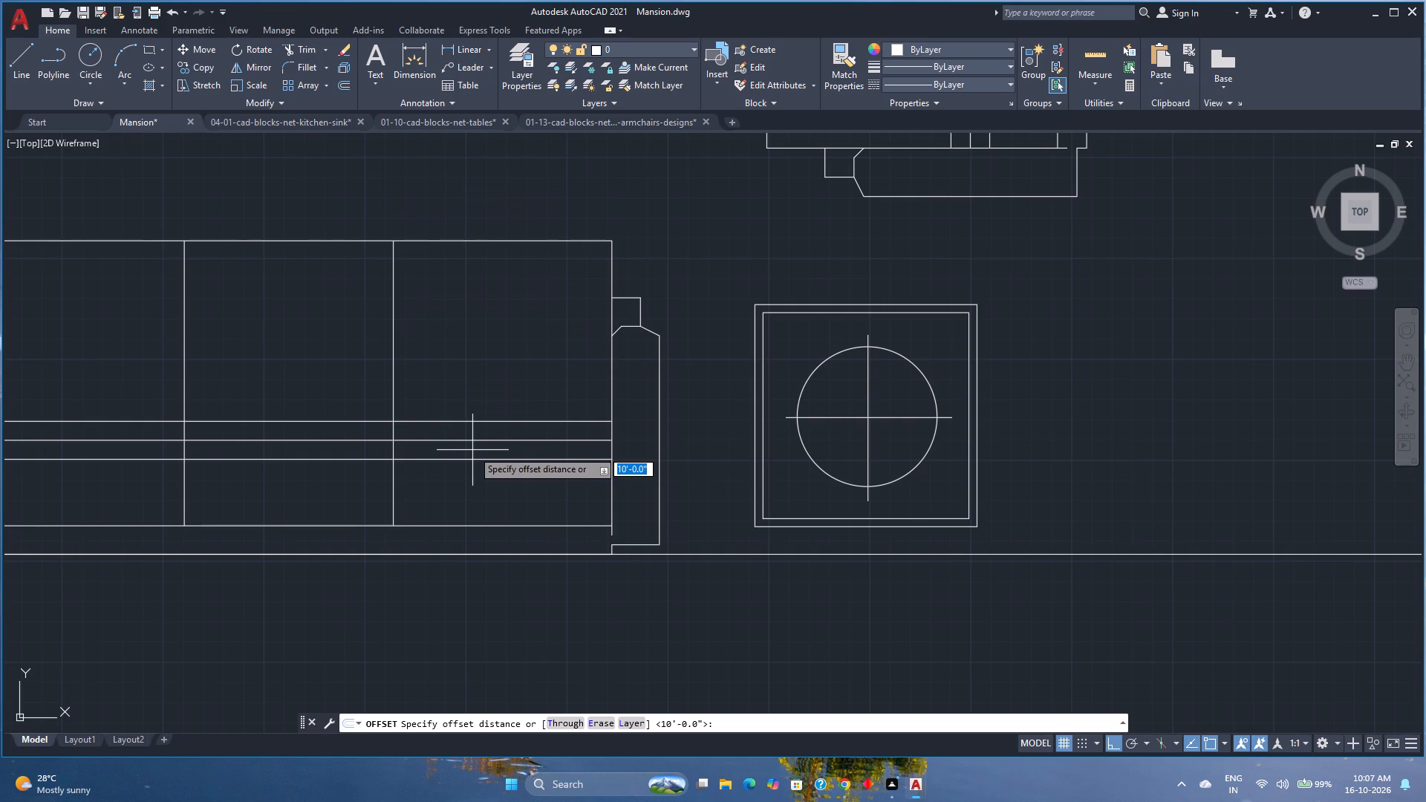
pyautogui.scroll(-3, 599, 574)
pyautogui.moveTo(599, 570); pyautogui.dragTo(513, 574, button='middle')
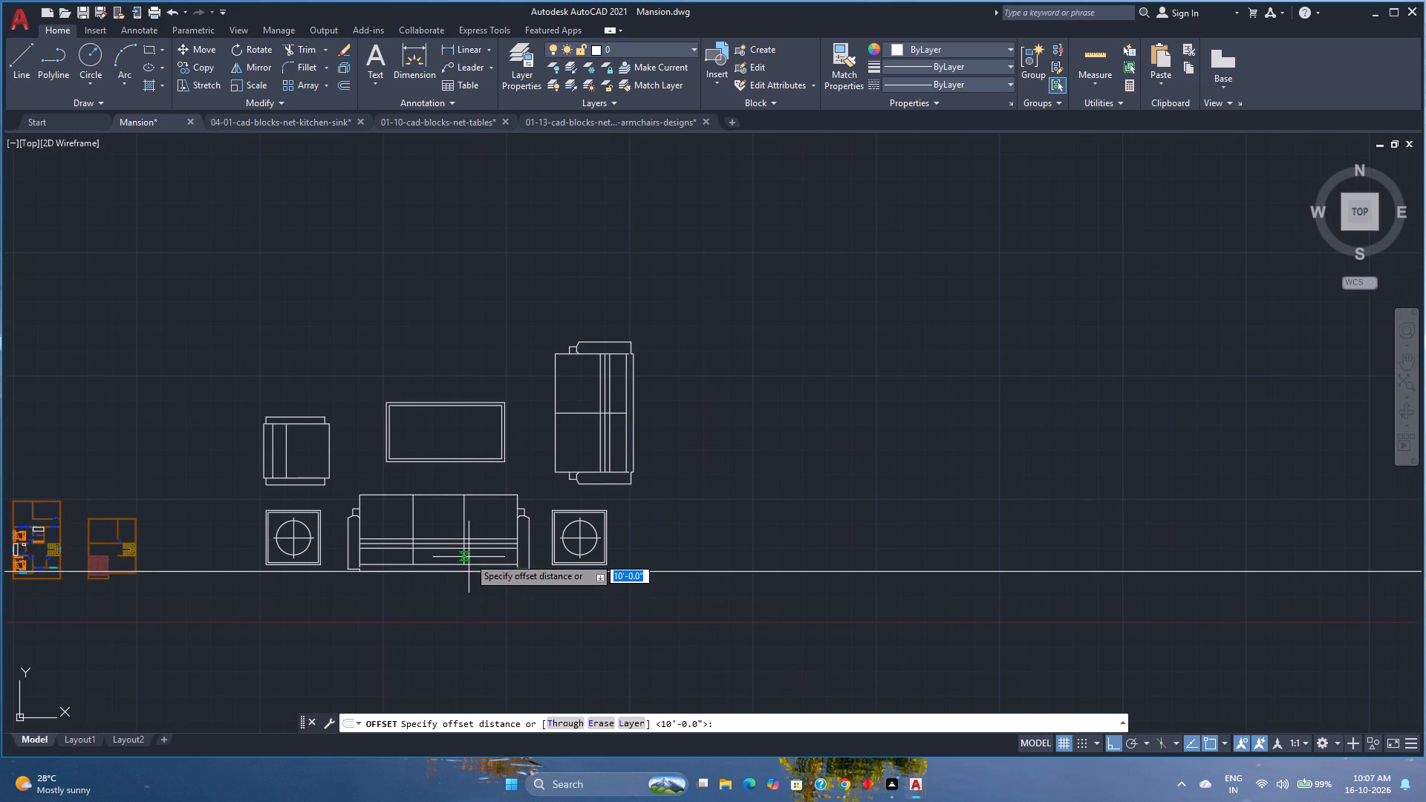
pyautogui.write("3'6")
pyautogui.hotkey('shift', '"')
pyautogui.press('Return')
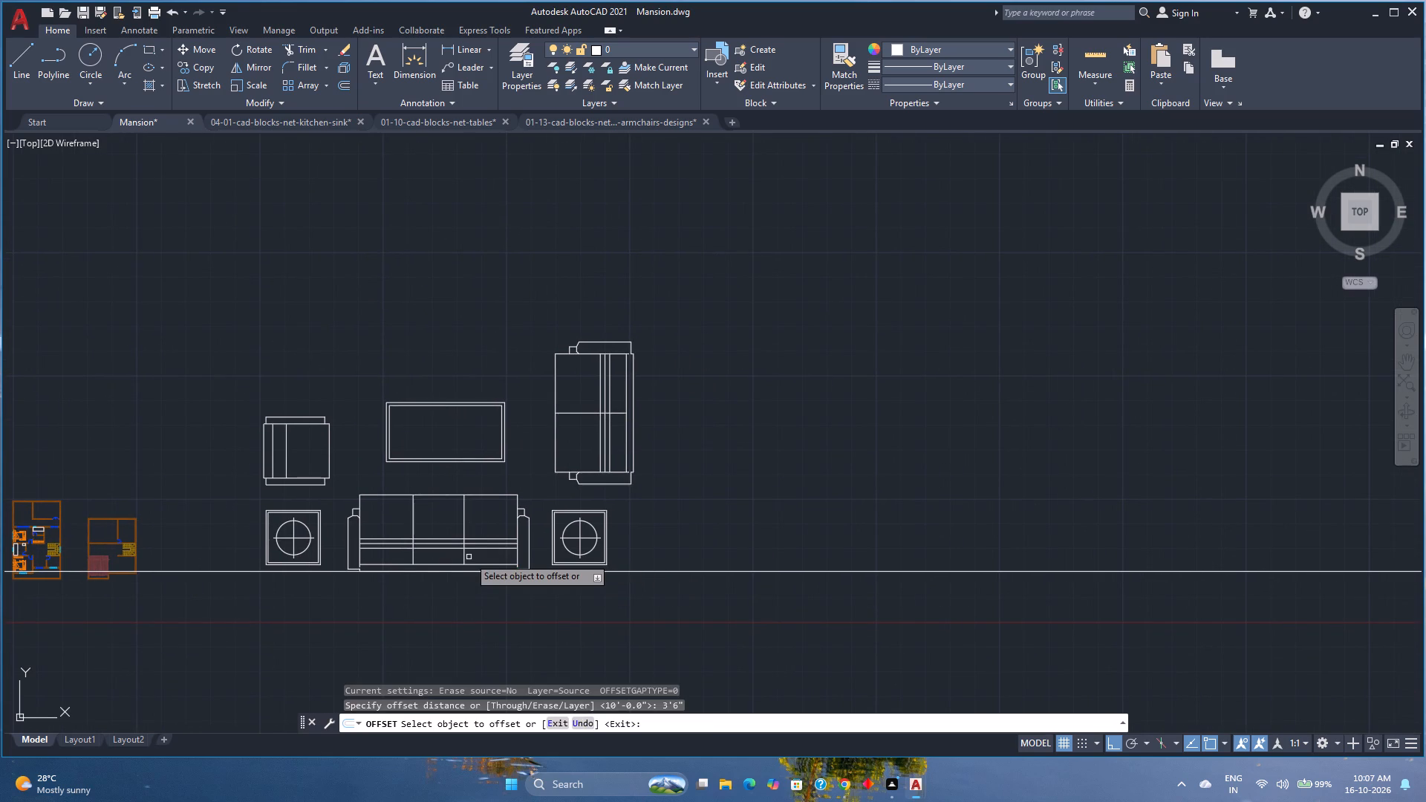
pyautogui.click(668, 570)
pyautogui.click(666, 542)
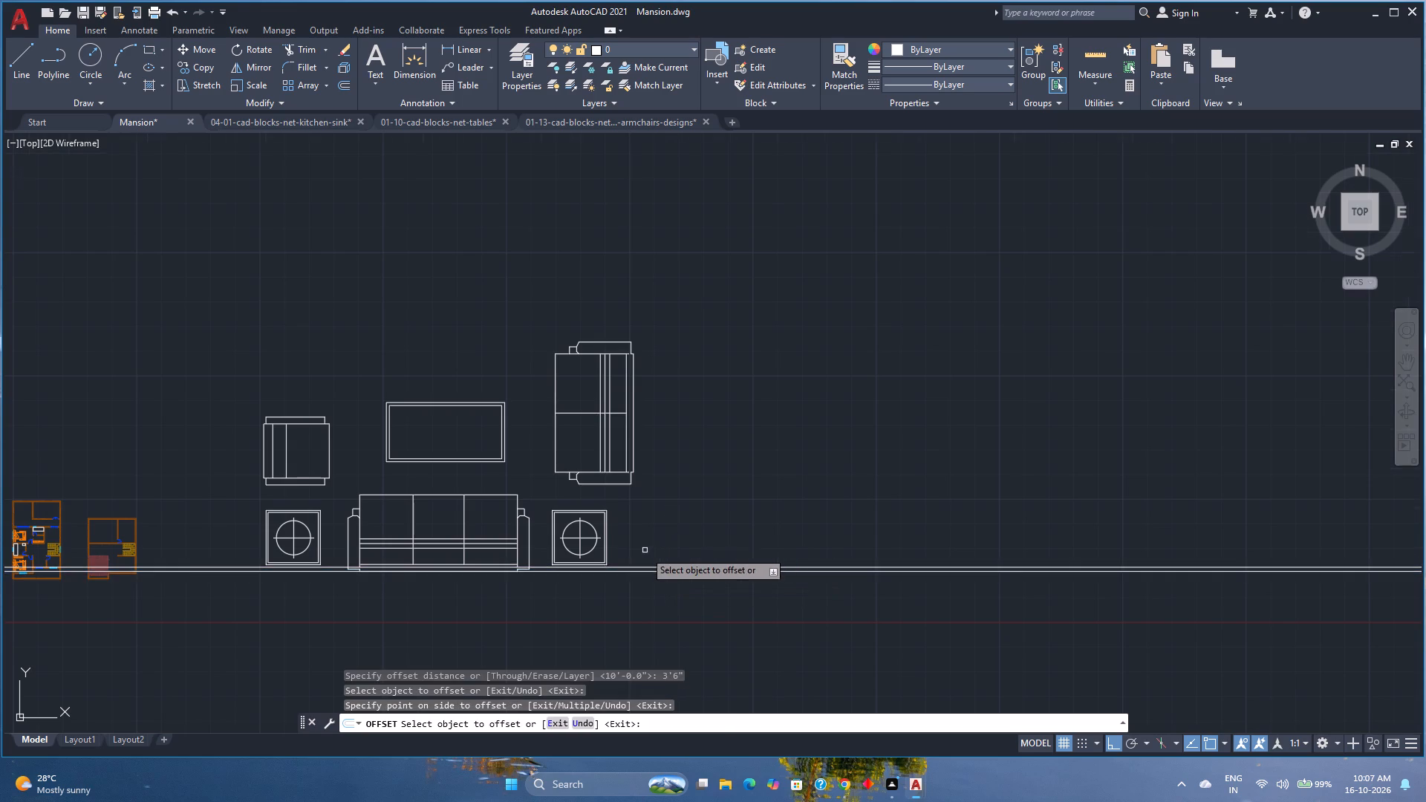
pyautogui.scroll(3, 645, 551)
pyautogui.press('space')
# Scale the sofa set by reference from the three-seater's back corner so its front edge meets the 3'6" offset line.
pyautogui.moveTo(414, 576); pyautogui.dragTo(613, 570, button='middle')
pyautogui.middleClick(617, 570)
pyautogui.click(540, 582)
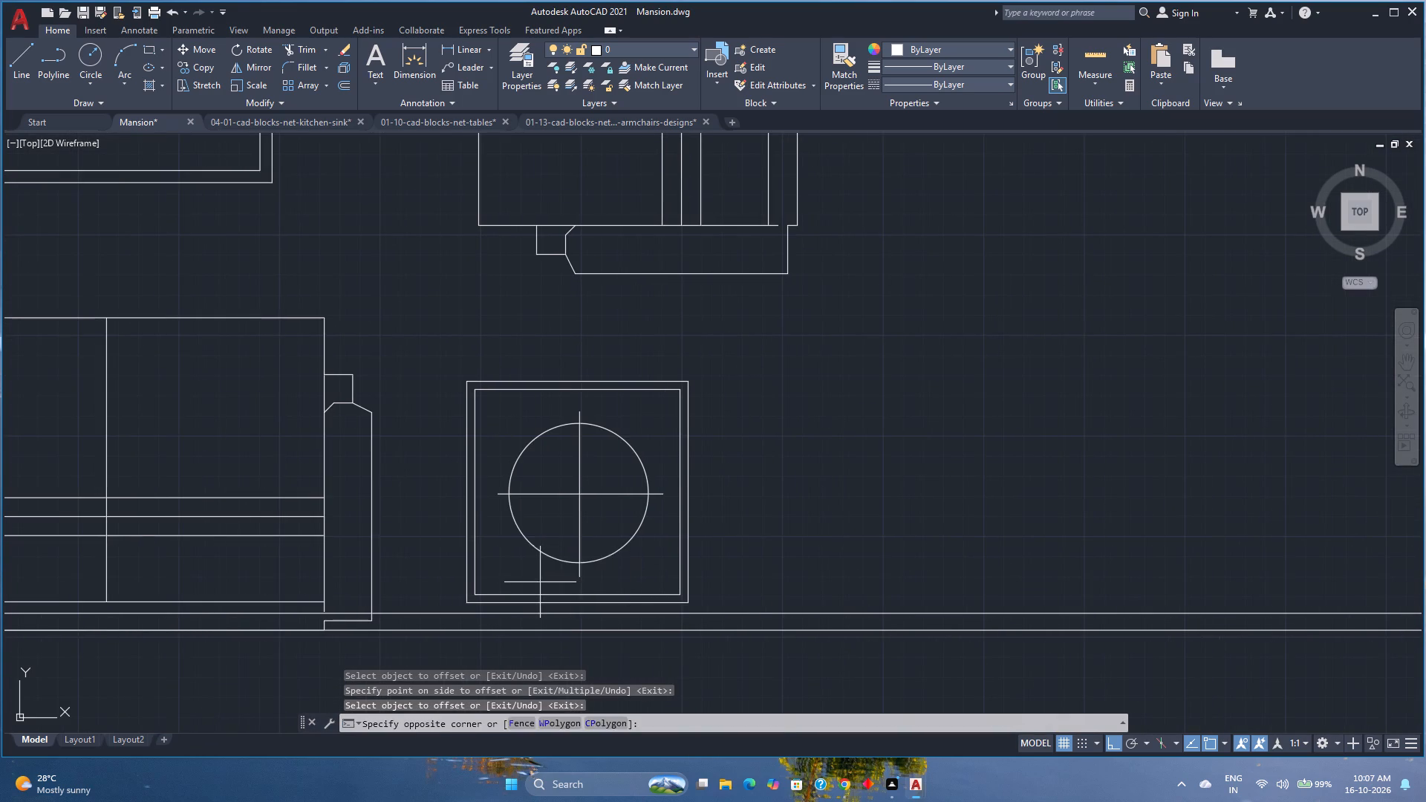
pyautogui.click(412, 564)
pyautogui.write('sc')
pyautogui.press('Return')
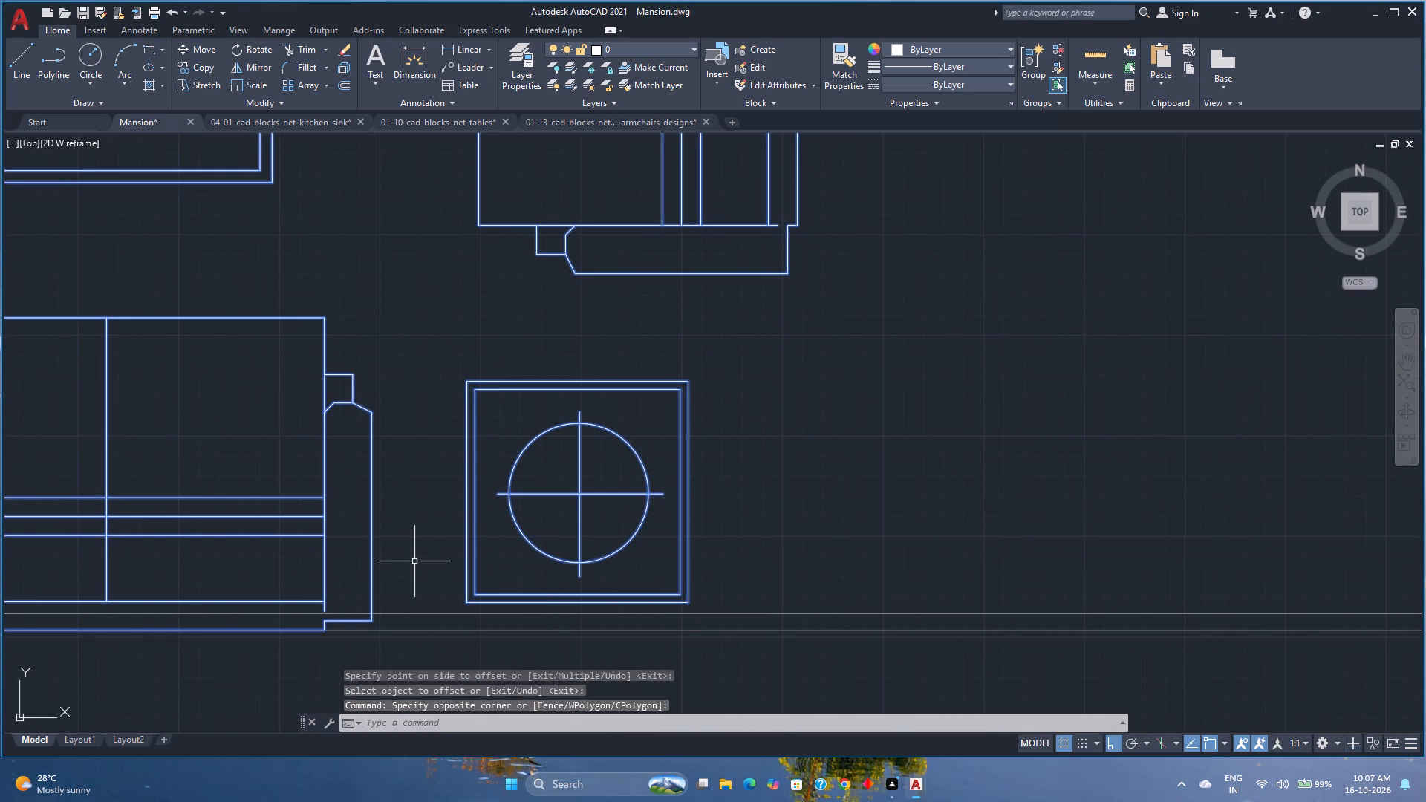
pyautogui.scroll(3, 335, 630)
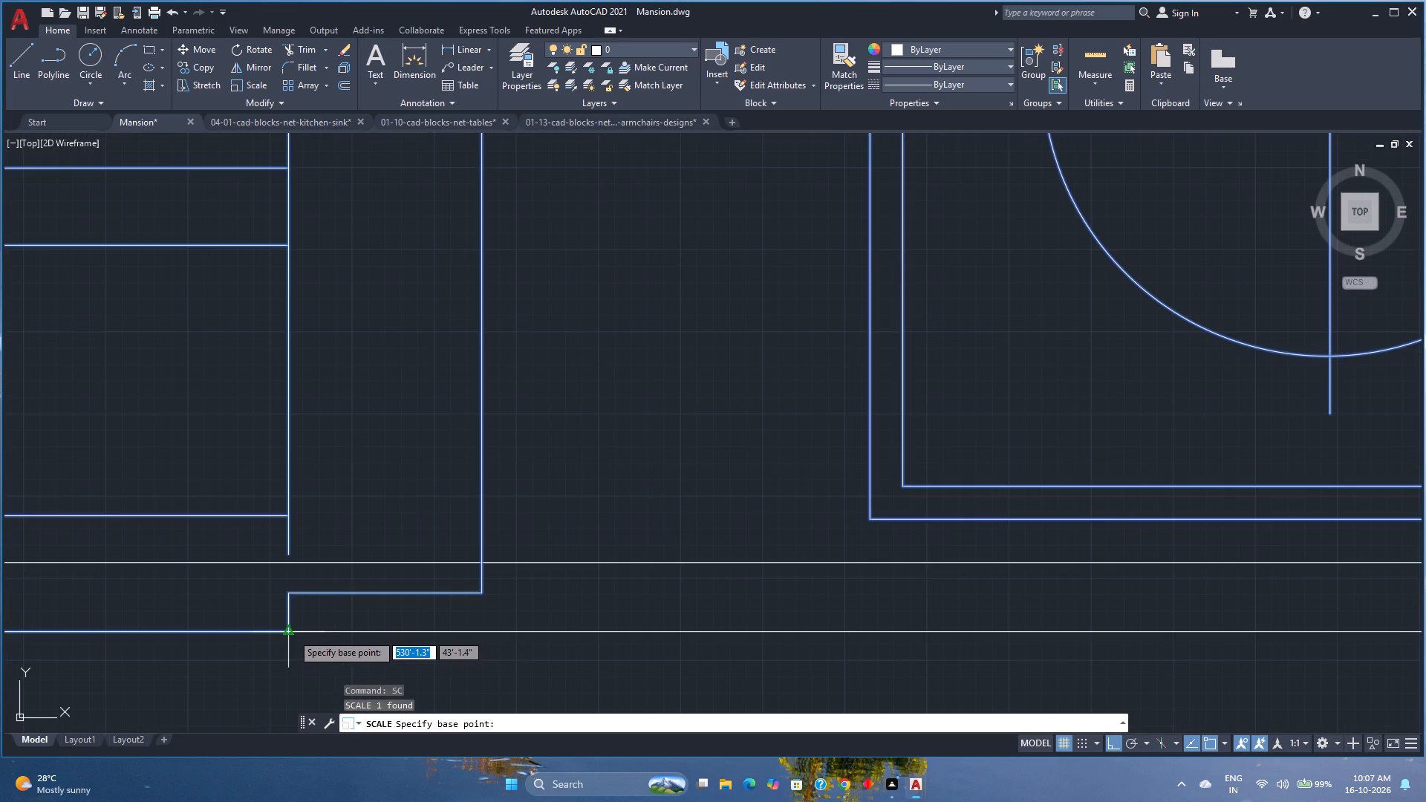
pyautogui.click(292, 633)
pyautogui.click(559, 721)
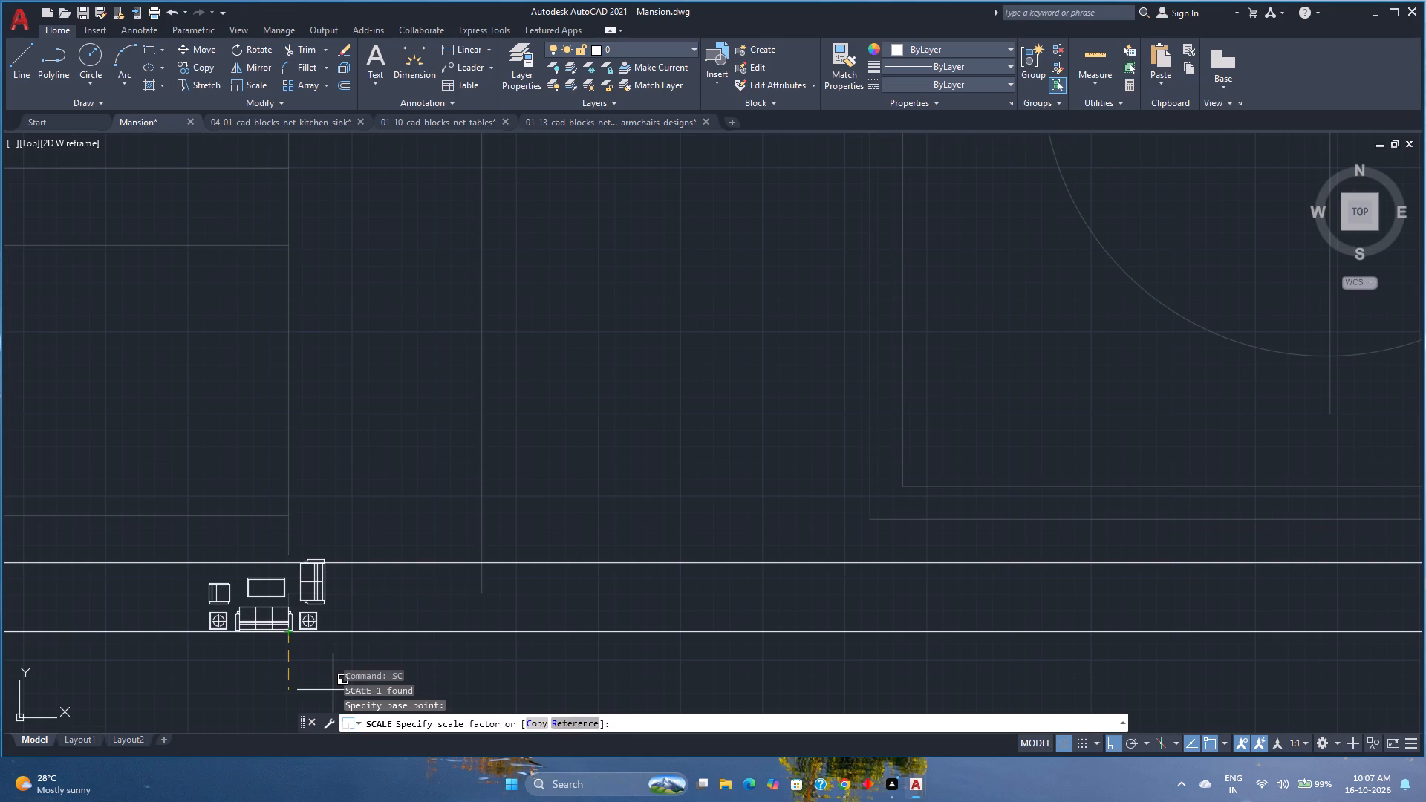
pyautogui.click(290, 634)
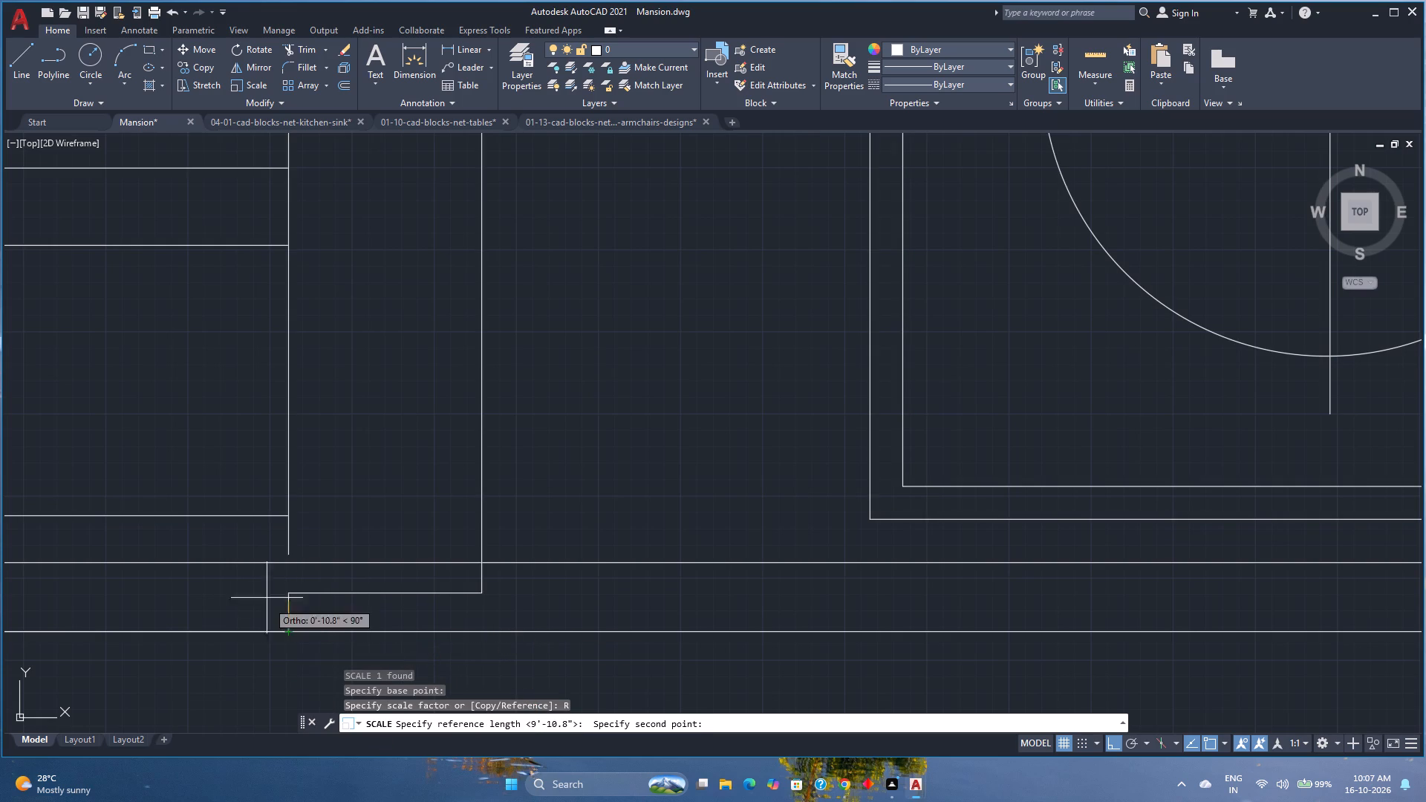
pyautogui.scroll(-4, 266, 588)
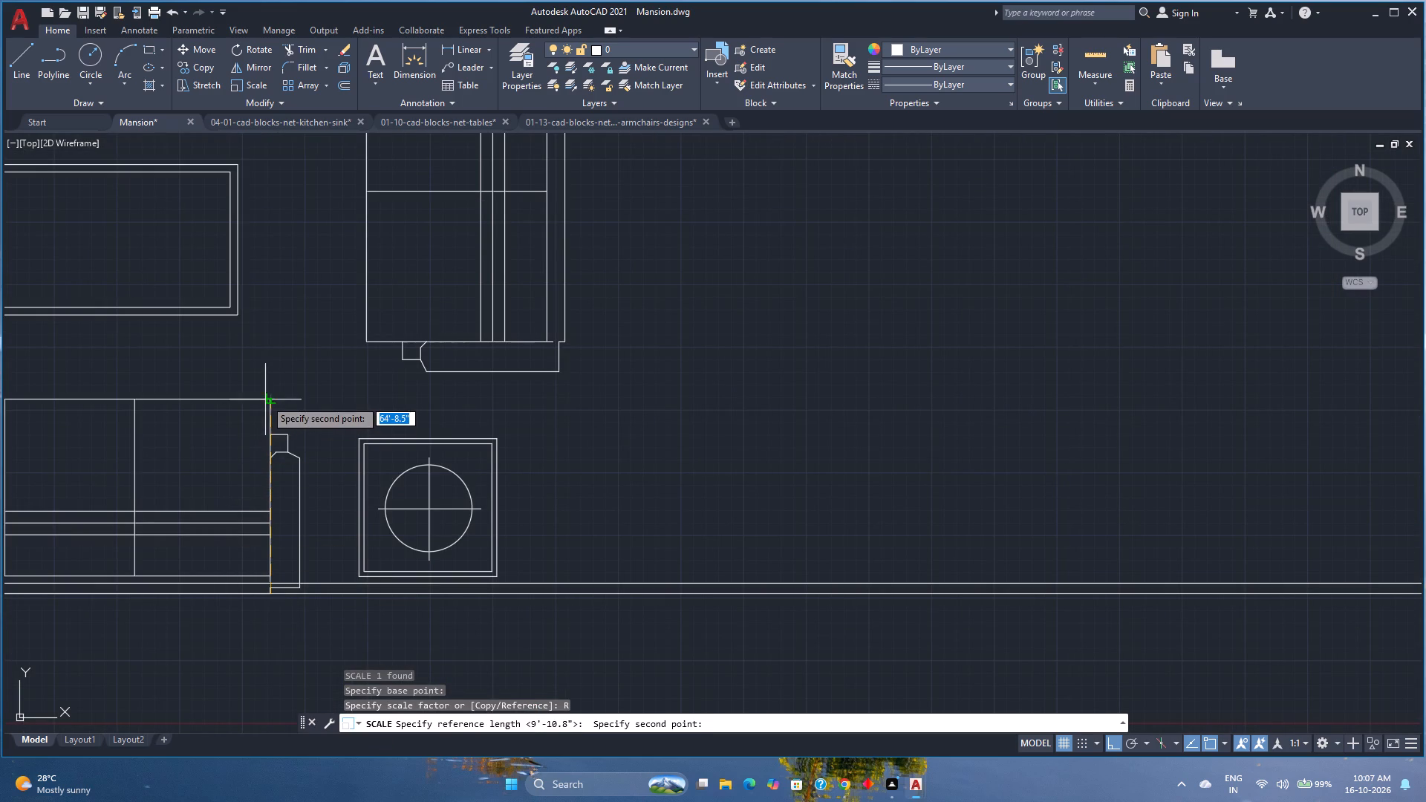
pyautogui.click(268, 398)
pyautogui.scroll(3, 267, 589)
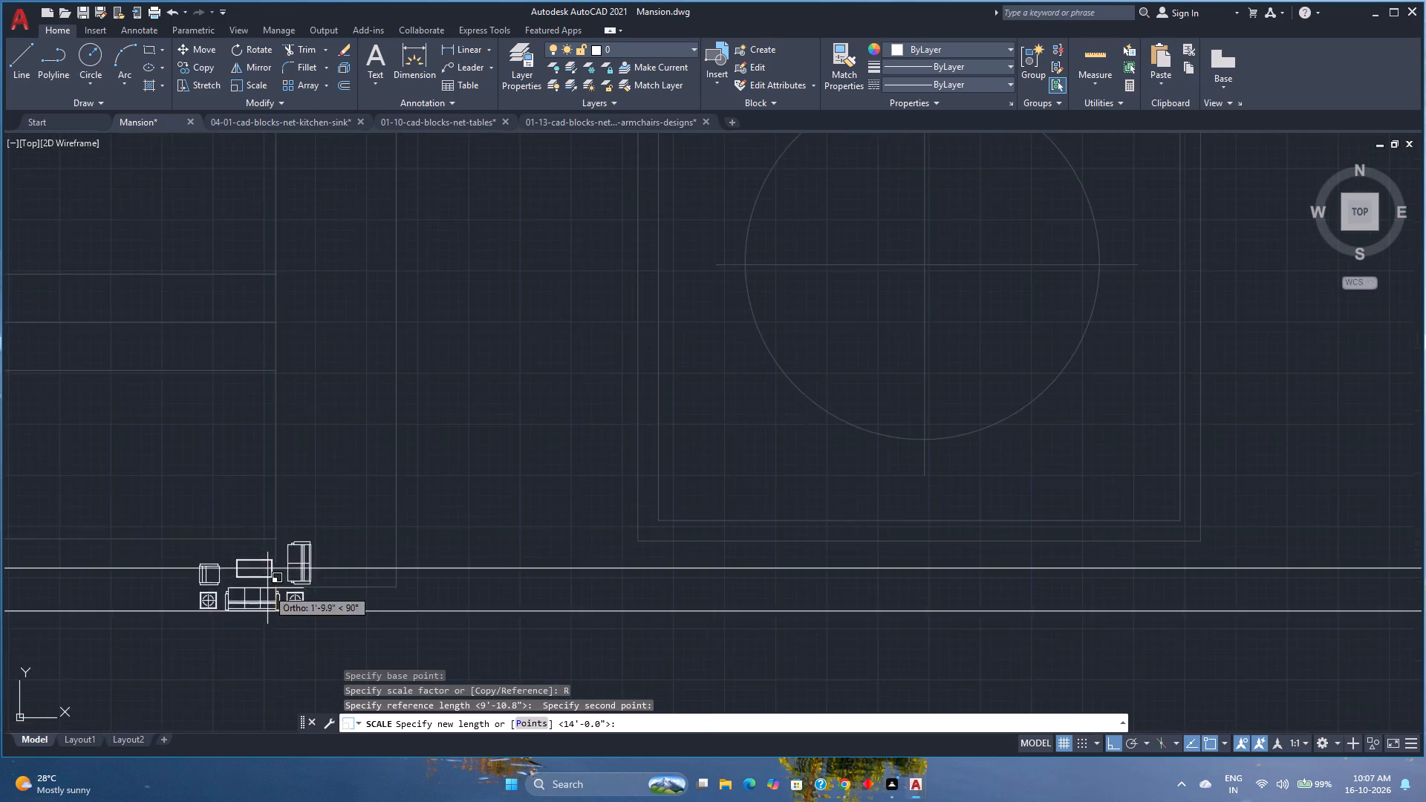
pyautogui.scroll(5, 266, 585)
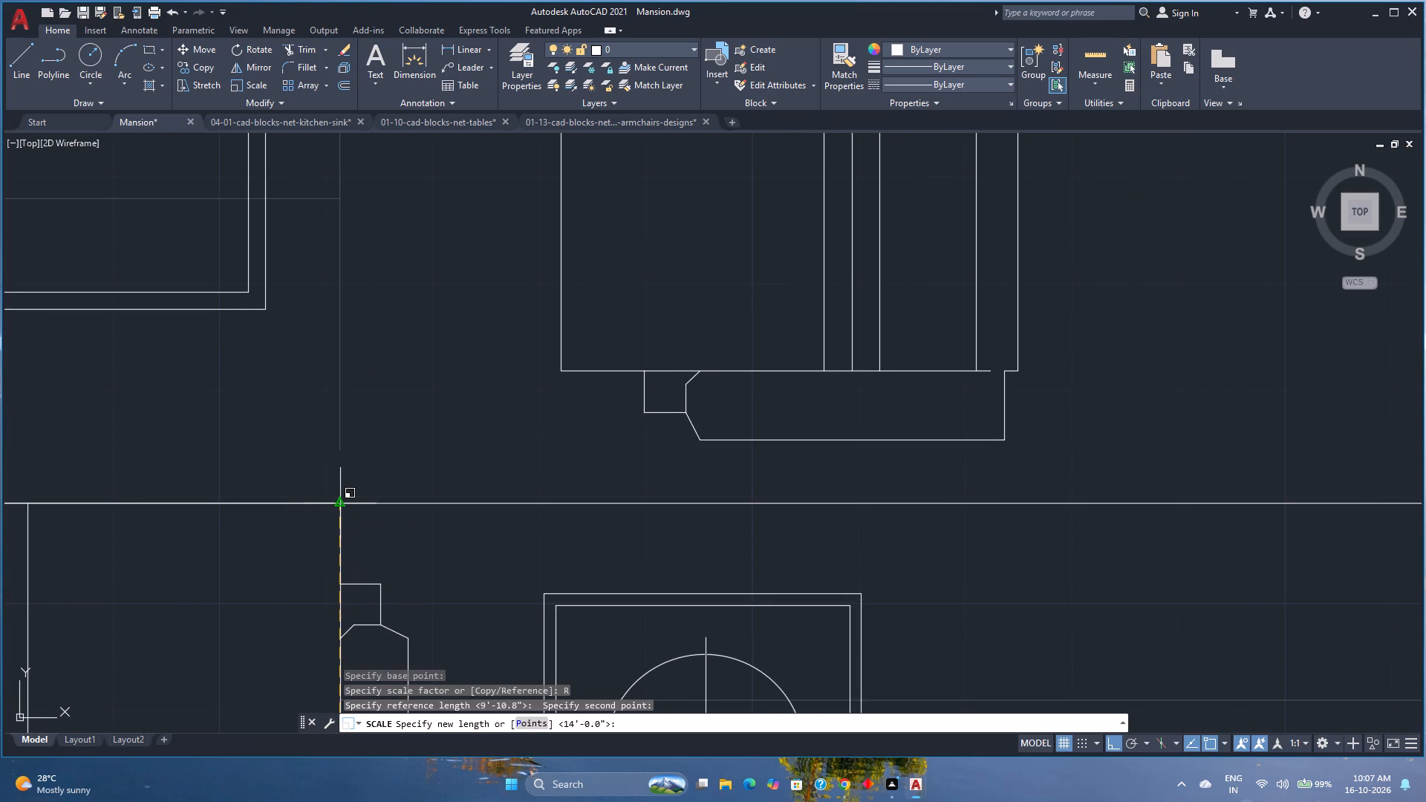
pyautogui.click(338, 501)
# Delete both horizontal construction lines at the three-seater sofa.
pyautogui.scroll(-4, 338, 501)
pyautogui.moveTo(706, 625); pyautogui.dragTo(704, 619)
pyautogui.click(660, 460)
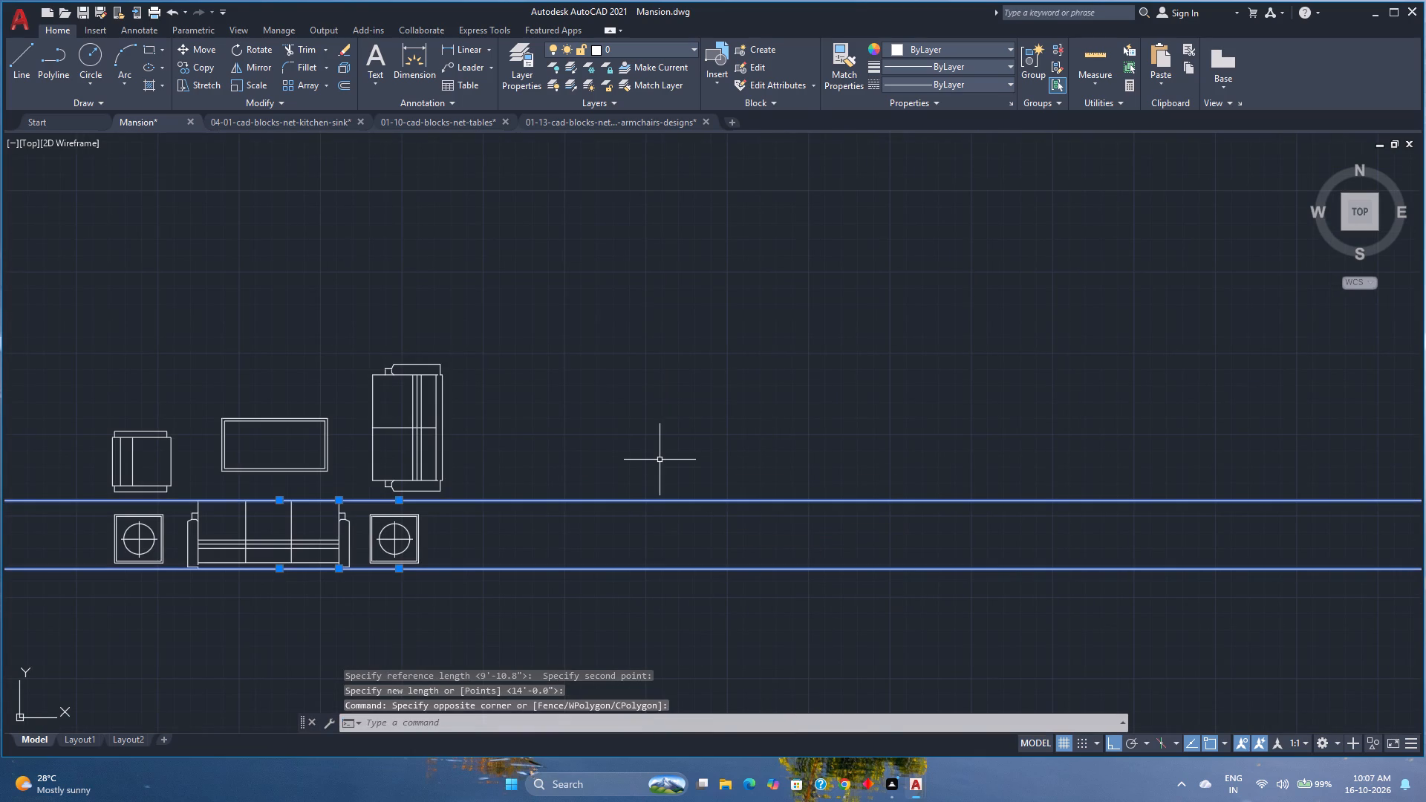
pyautogui.press('Delete')
# Move the sofa set by the outer back corner of its side table onto the first plan's hall corner above the staircase.
pyautogui.click(567, 585)
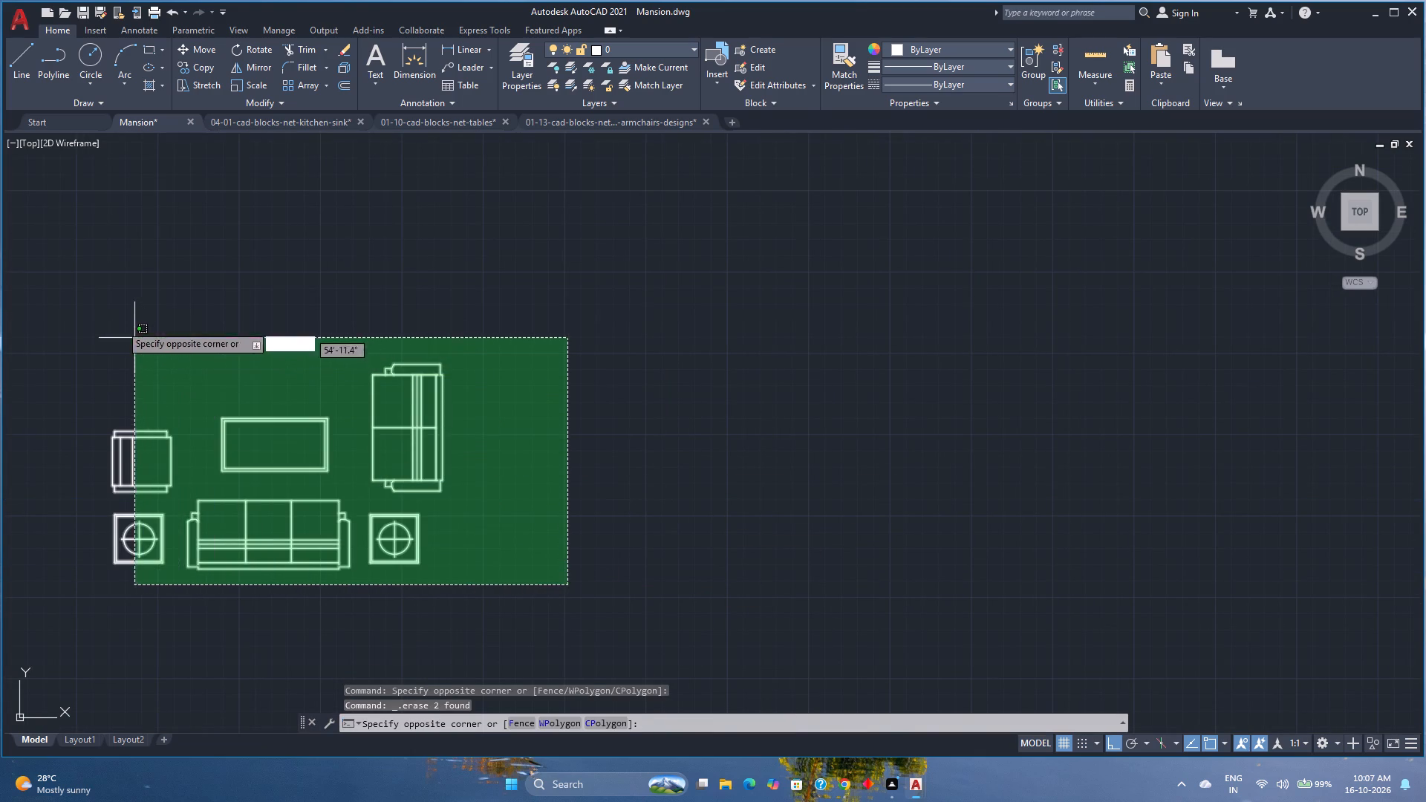
pyautogui.click(106, 313)
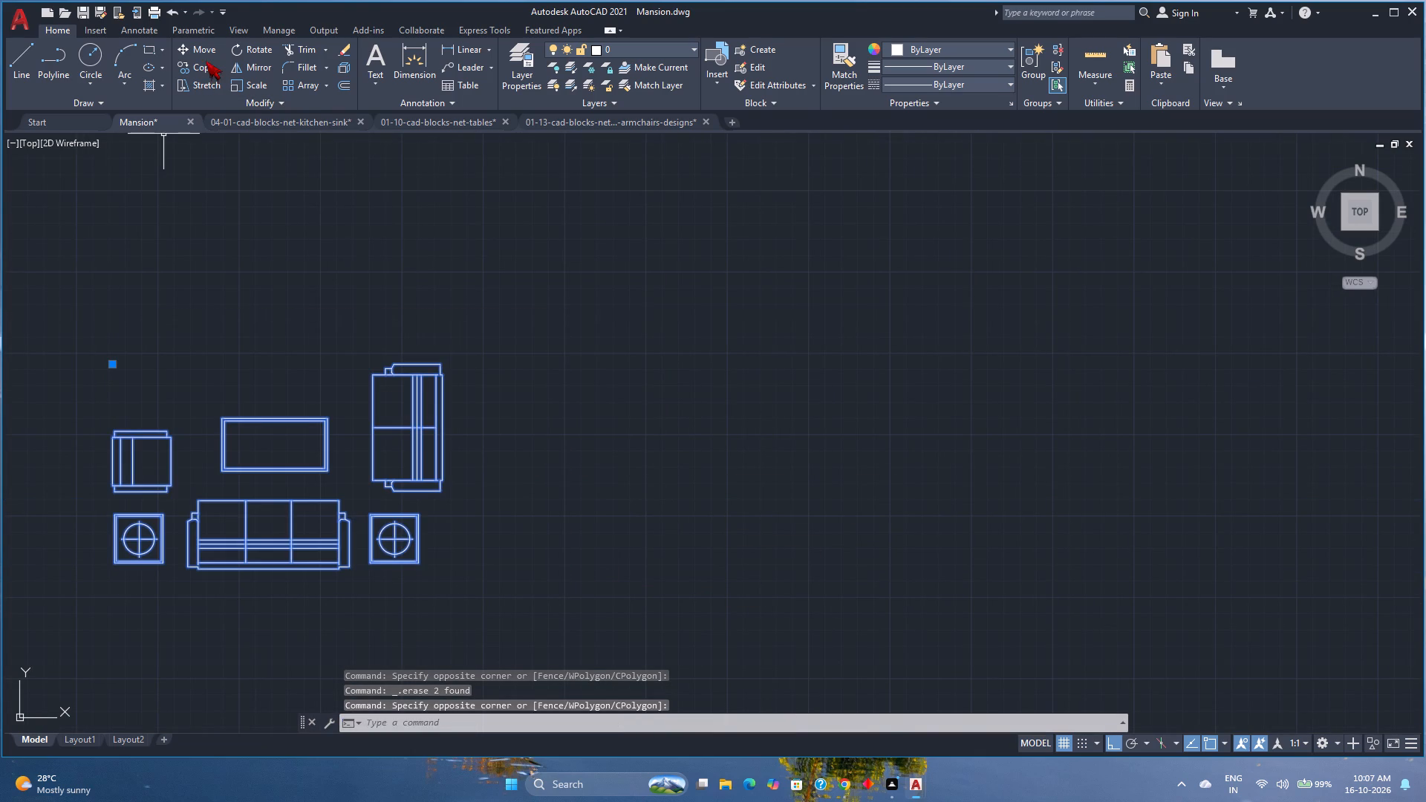
pyautogui.click(209, 52)
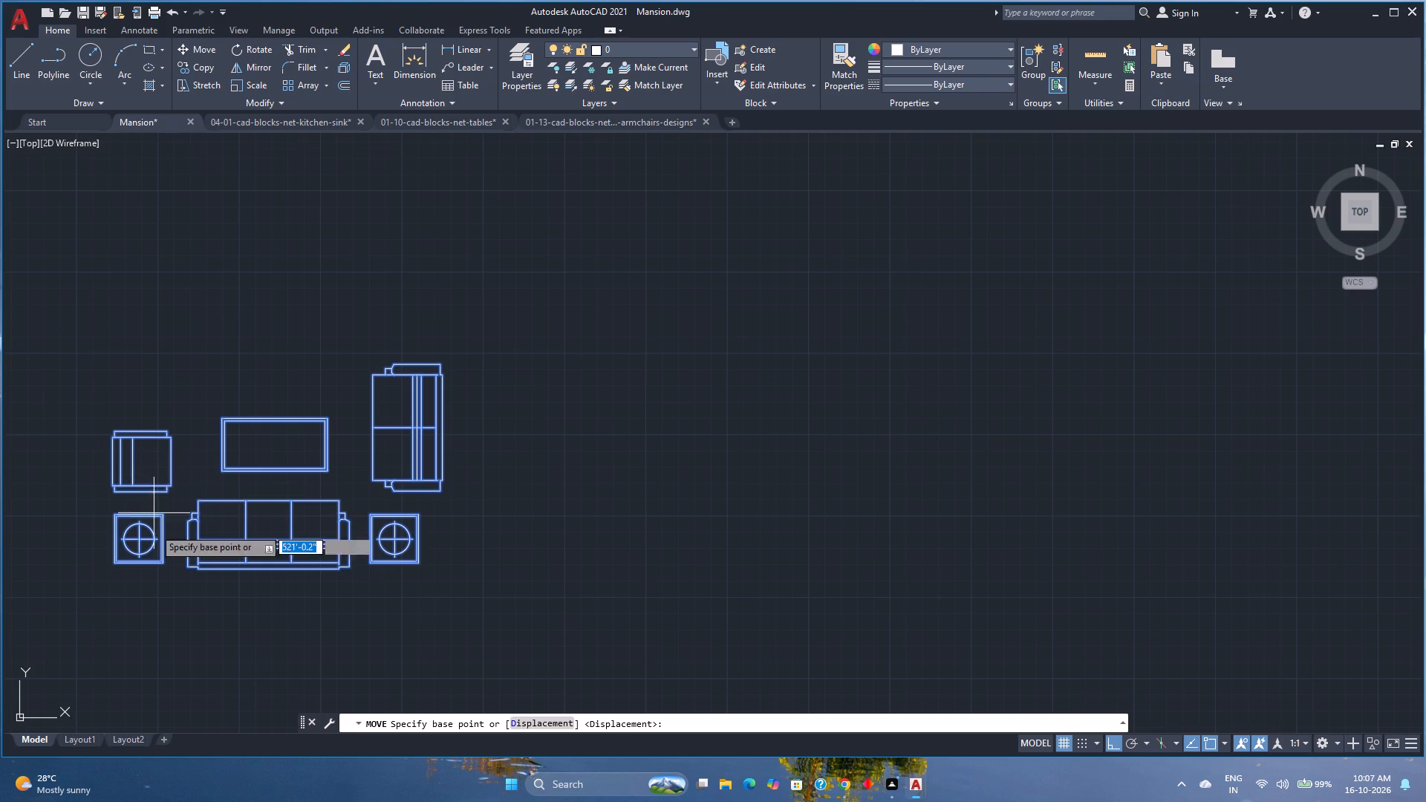
pyautogui.scroll(3, 405, 576)
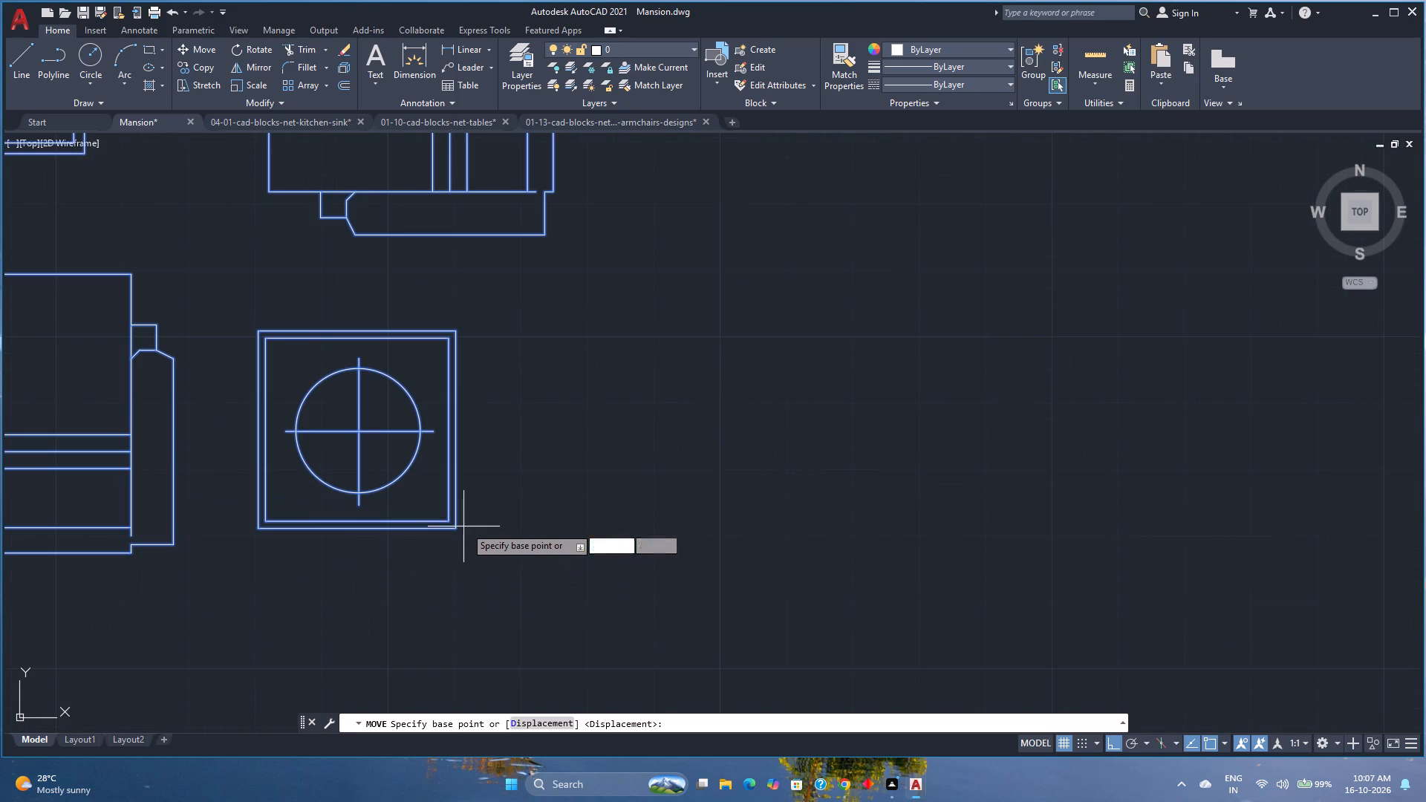
pyautogui.click(458, 532)
pyautogui.scroll(-7, 457, 531)
pyautogui.moveTo(314, 535); pyautogui.dragTo(321, 533, button='middle')
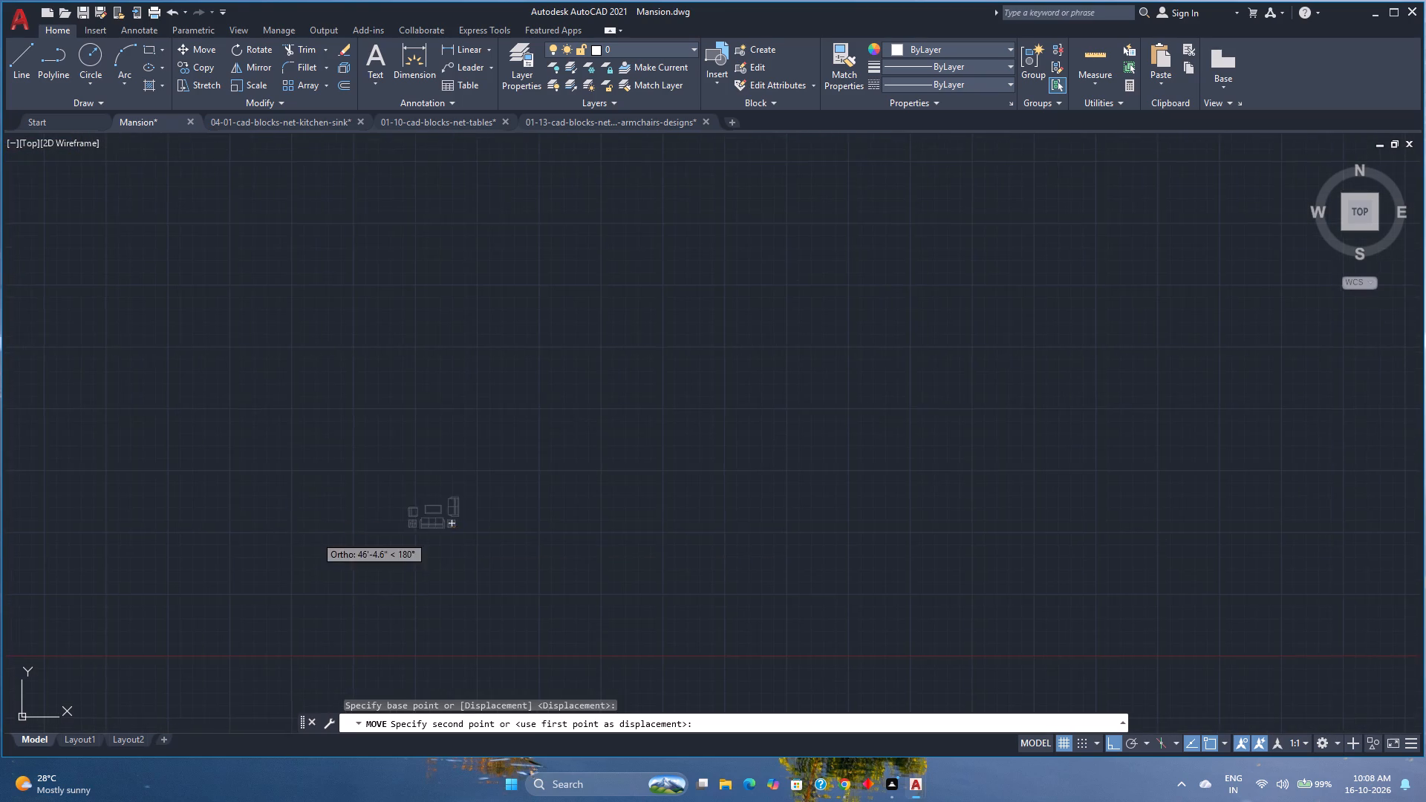
pyautogui.moveTo(321, 533); pyautogui.dragTo(763, 440, button='middle')
pyautogui.scroll(-3, 326, 514)
pyautogui.moveTo(145, 471); pyautogui.dragTo(165, 472, button='middle')
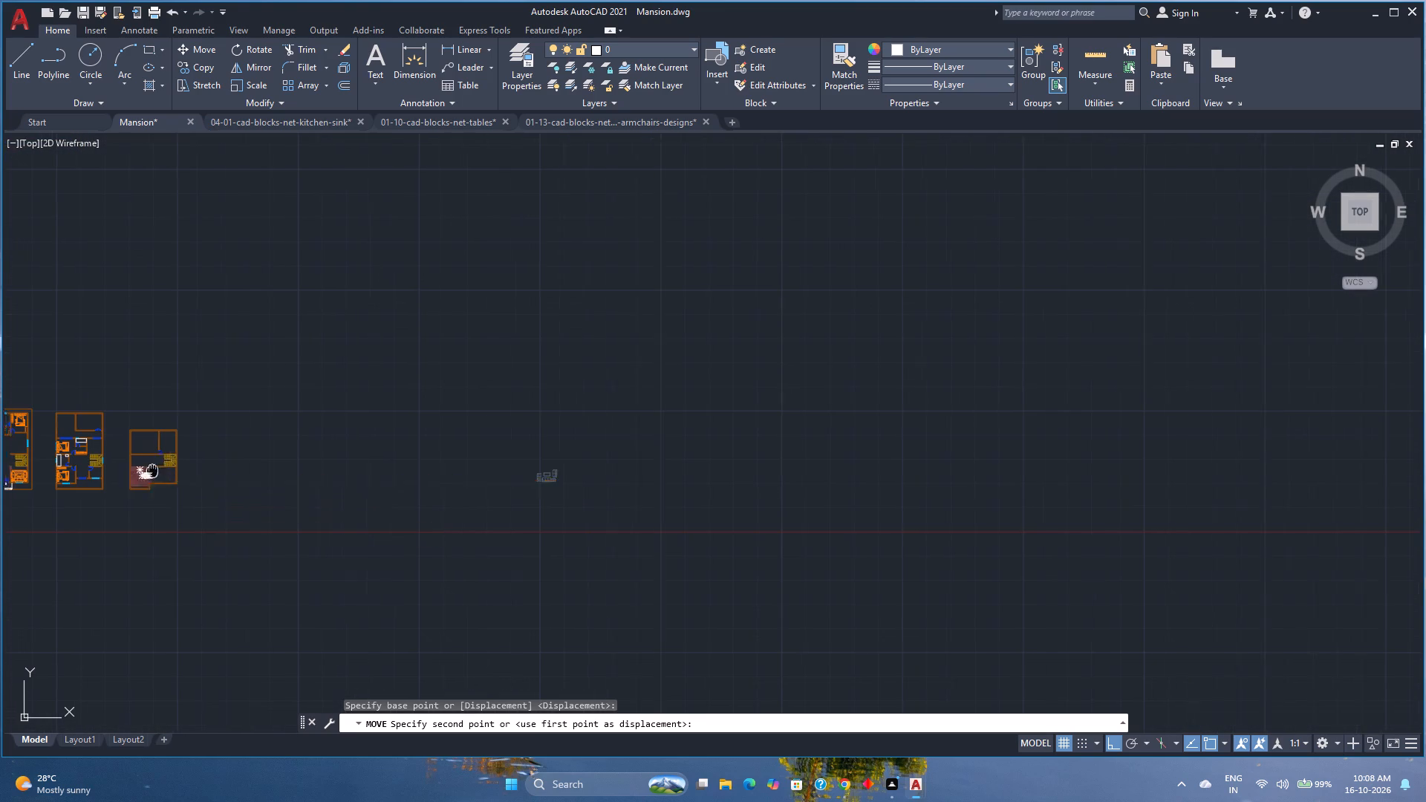
pyautogui.moveTo(165, 472); pyautogui.dragTo(393, 511, button='middle')
pyautogui.middleClick(393, 511)
pyautogui.scroll(4, 221, 484)
pyautogui.scroll(2, 508, 542)
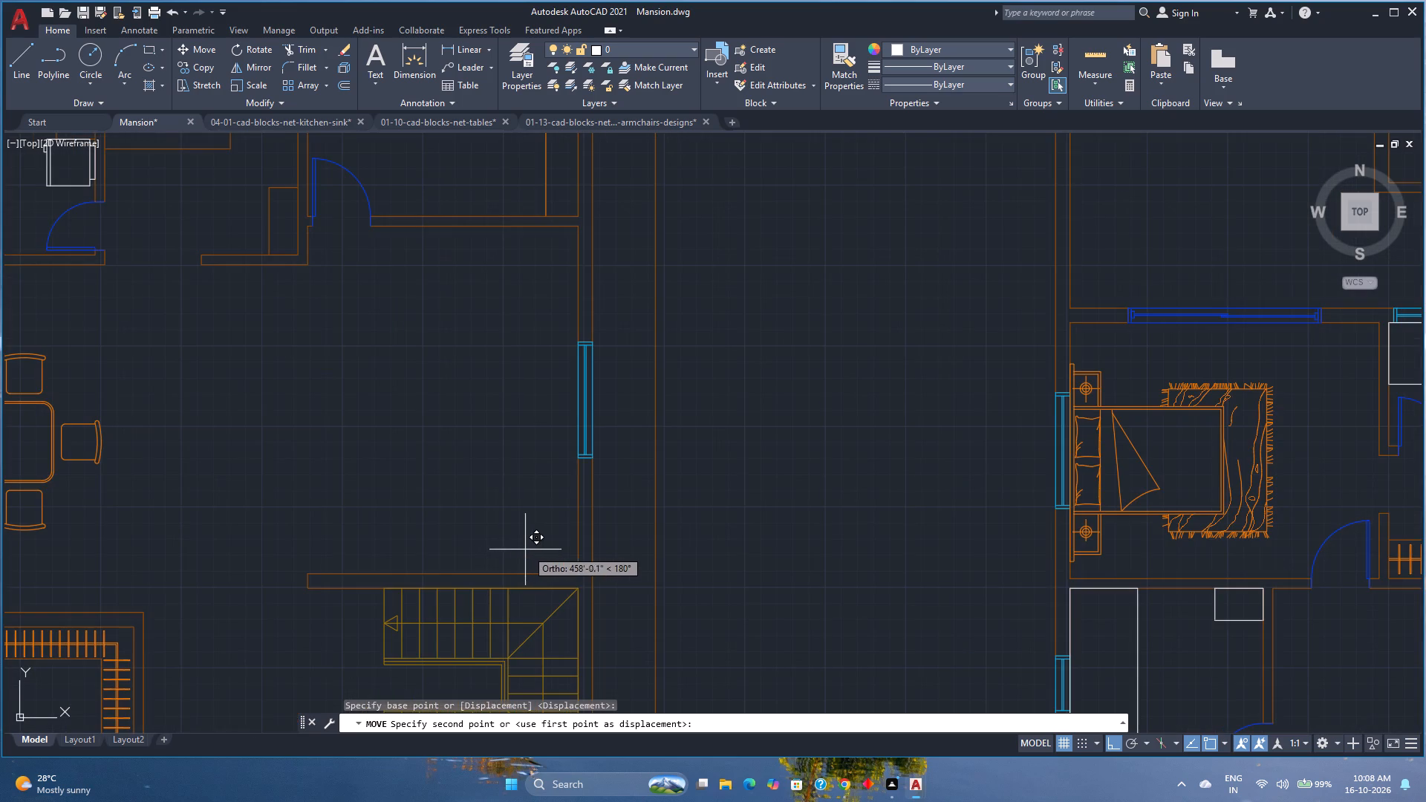
pyautogui.click(574, 574)
# Move the sofa set up about 3.7" so the three-seater's back edge sits on the staircase-side wall face.
pyautogui.click(599, 501)
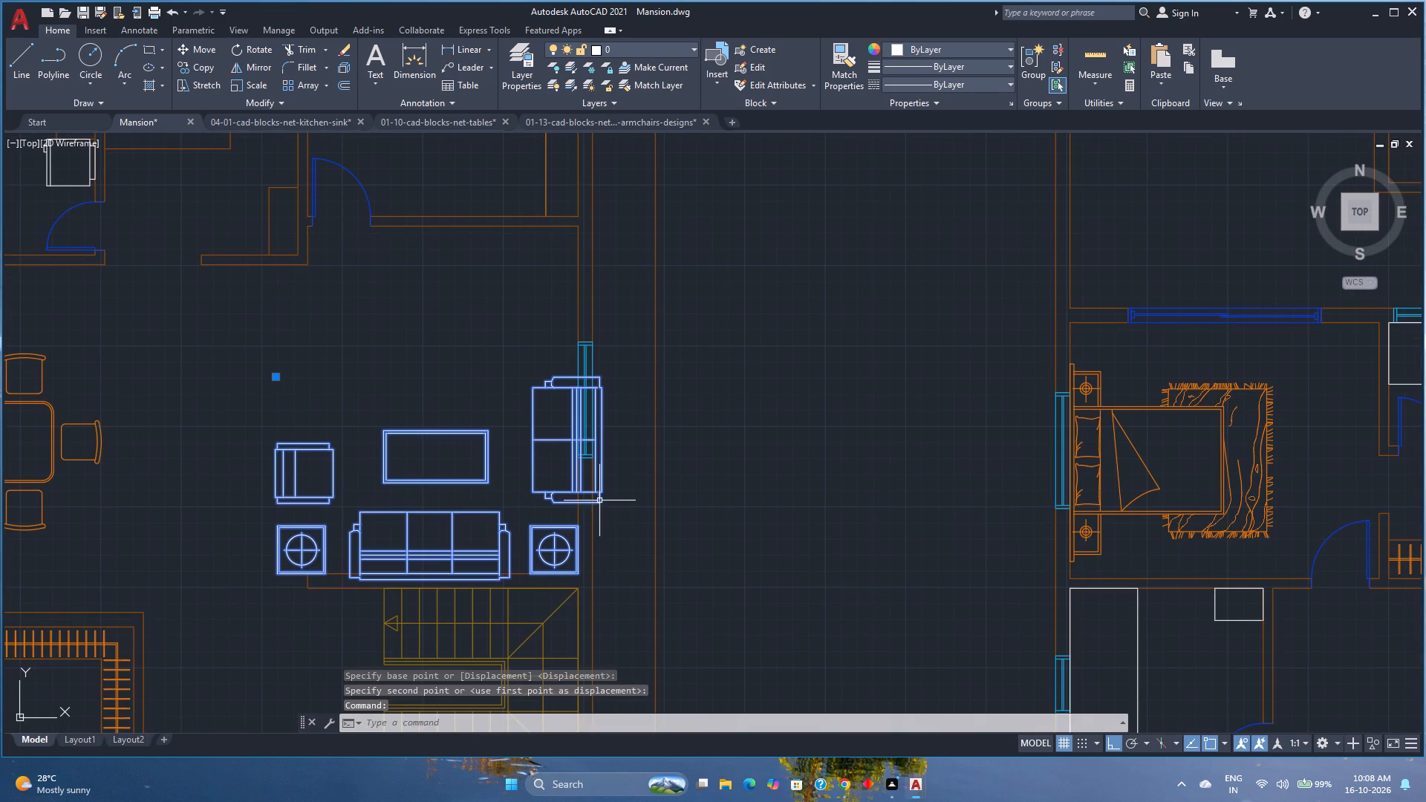
pyautogui.click(204, 50)
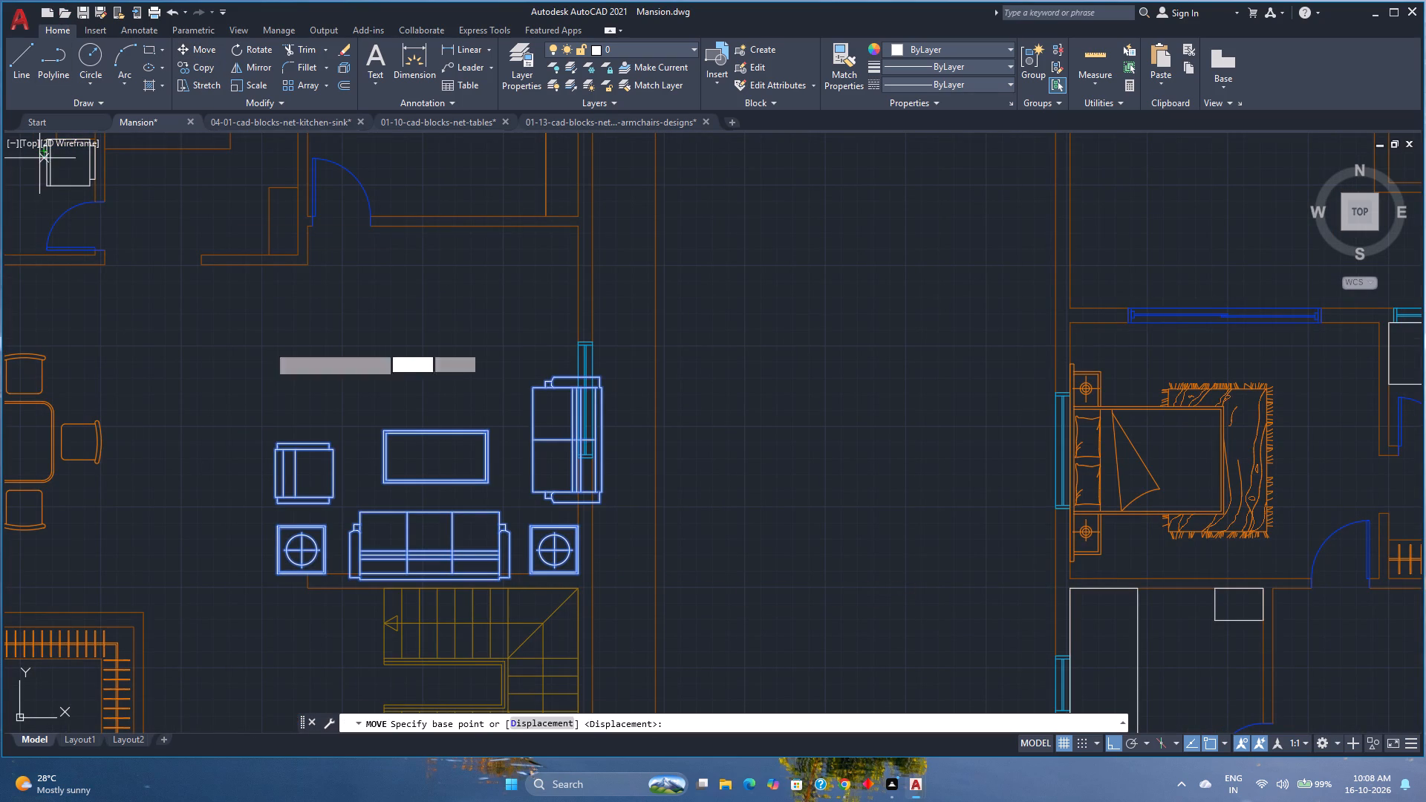
pyautogui.scroll(2, 405, 600)
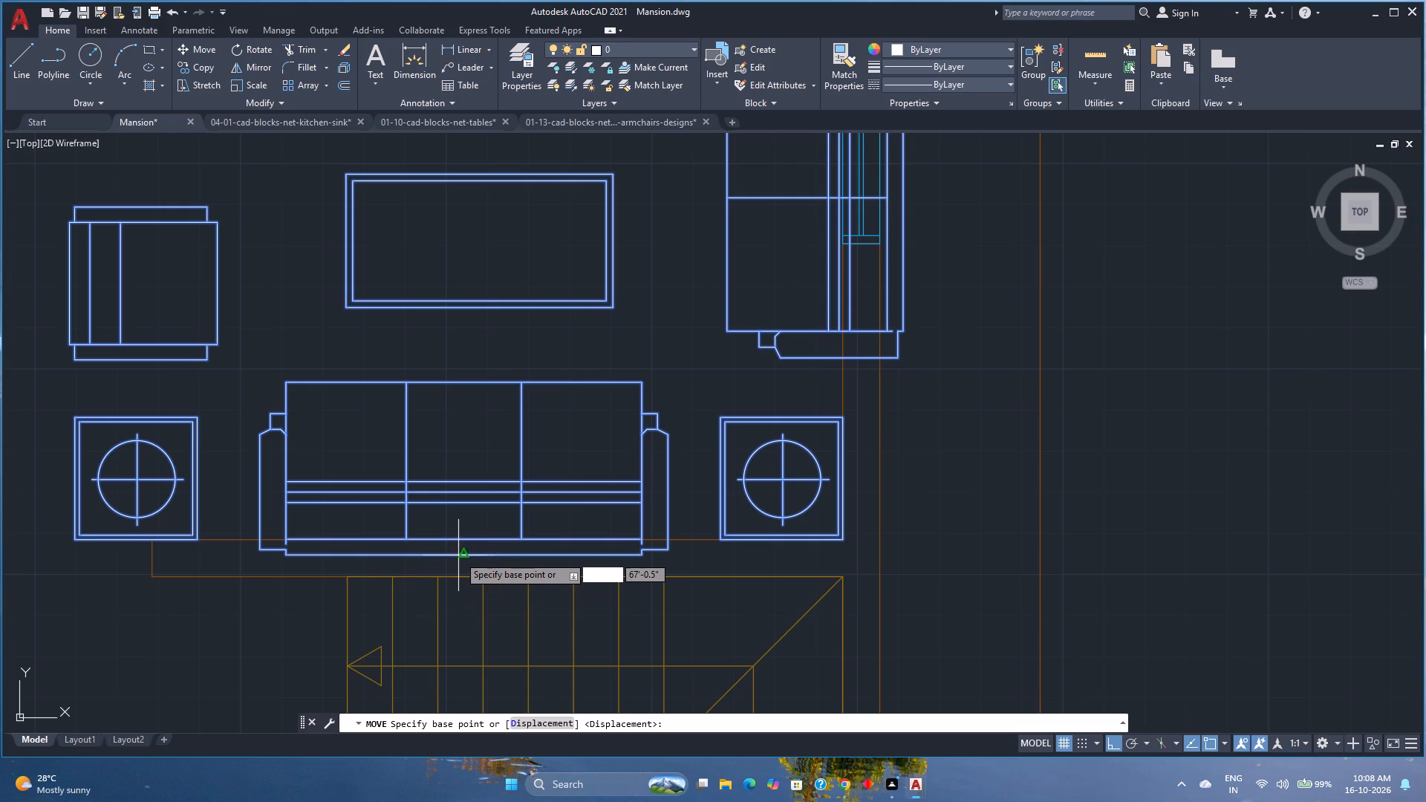
pyautogui.click(460, 554)
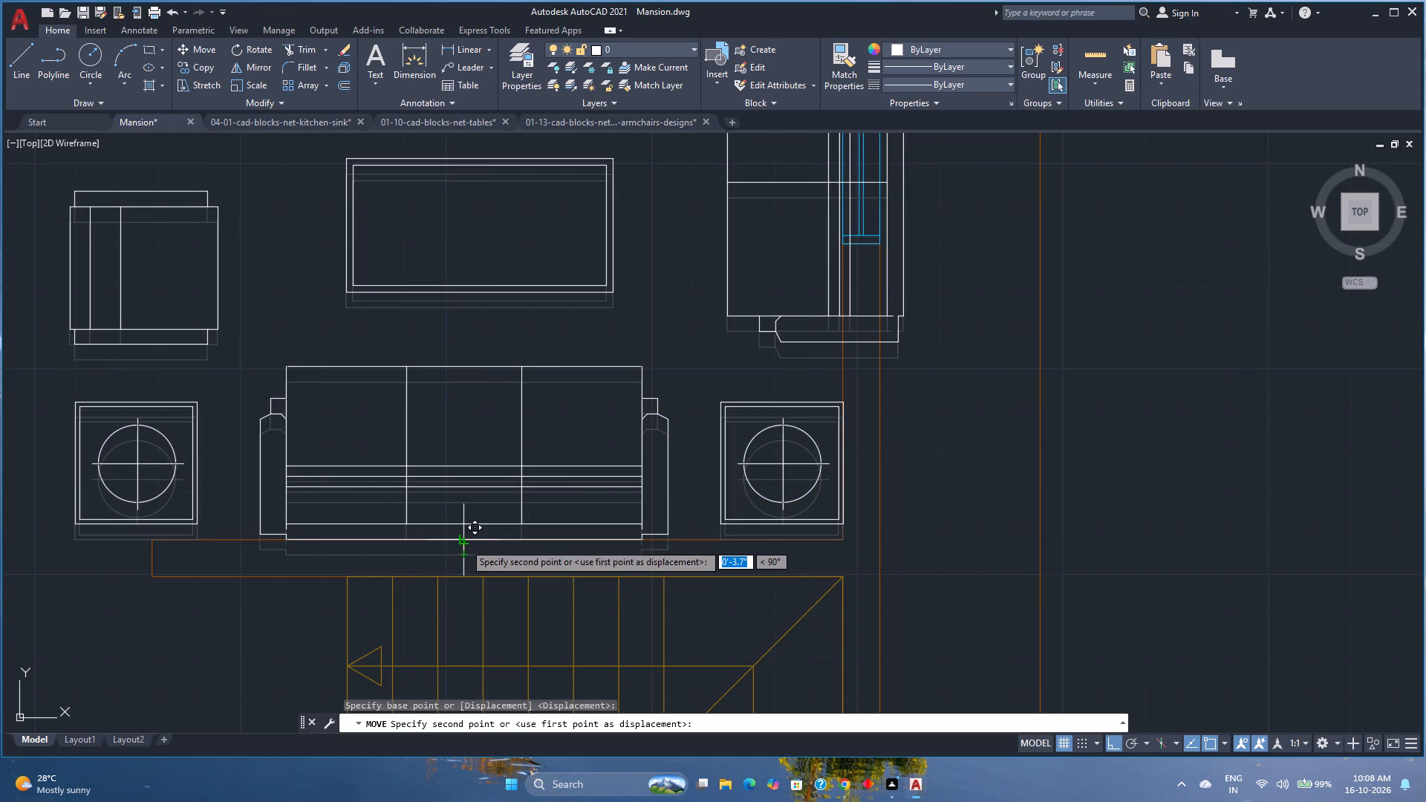
pyautogui.click(464, 543)
pyautogui.scroll(-3, 464, 542)
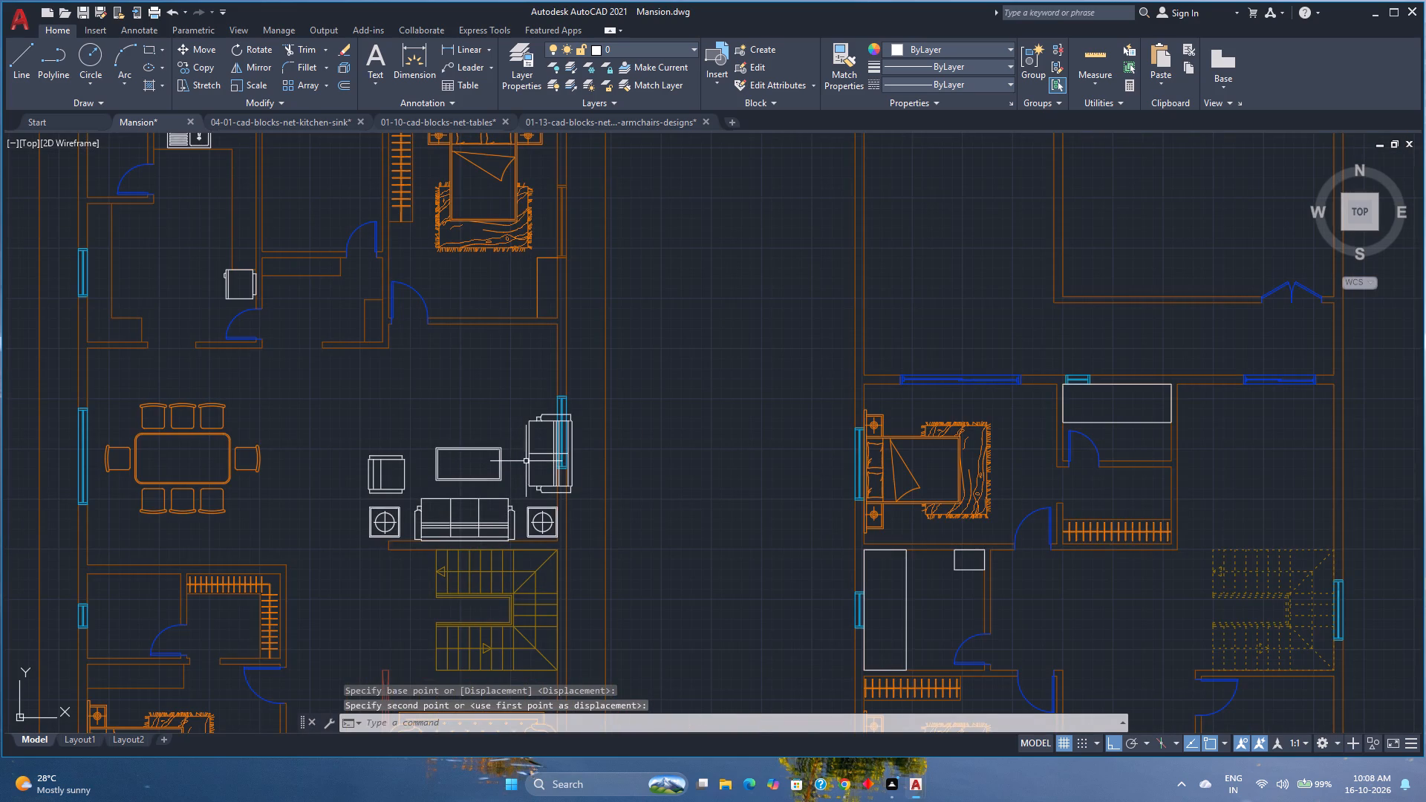
# Move the sofa set about 1'-2.7" left so the two-seater's back edge meets the inner face of the window wall.
pyautogui.click(527, 461)
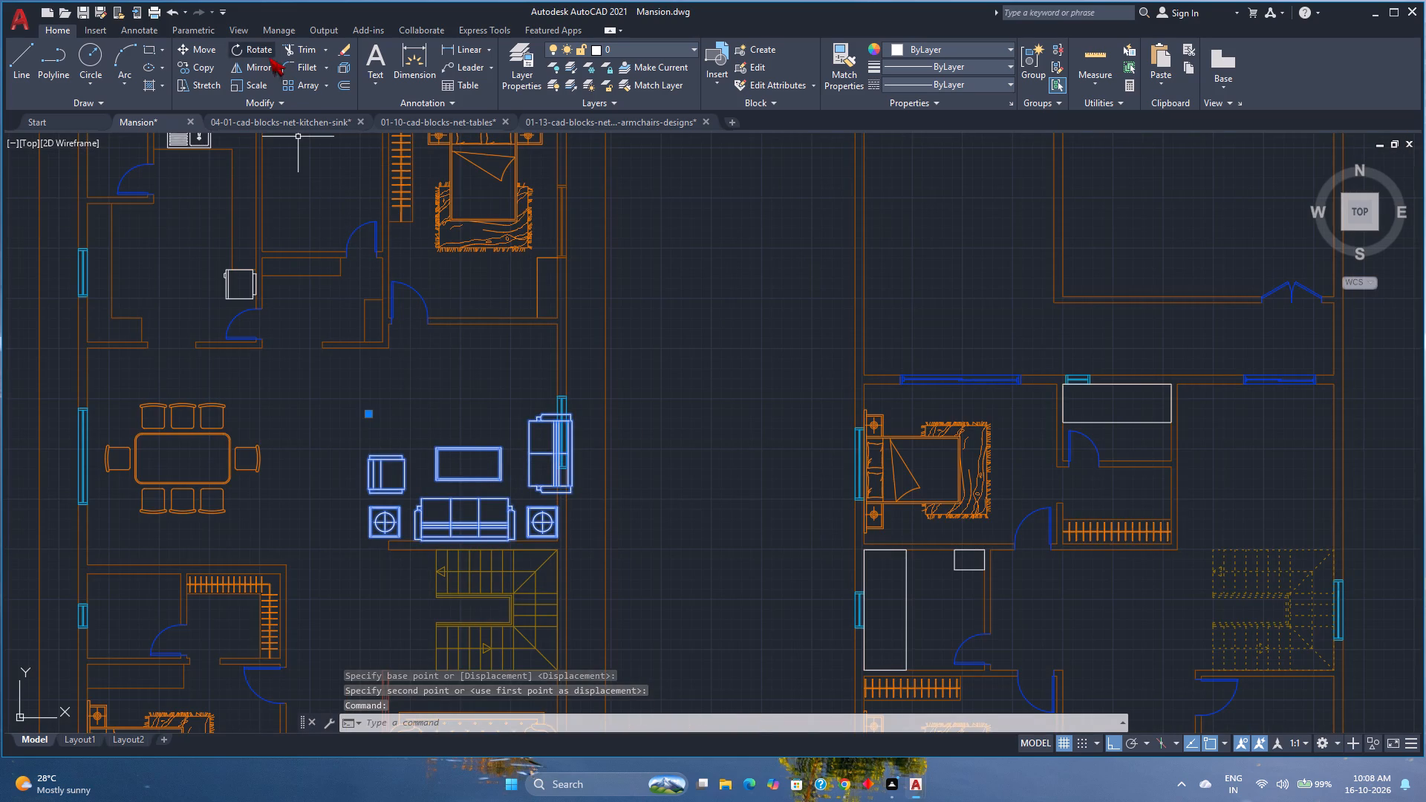
pyautogui.click(209, 50)
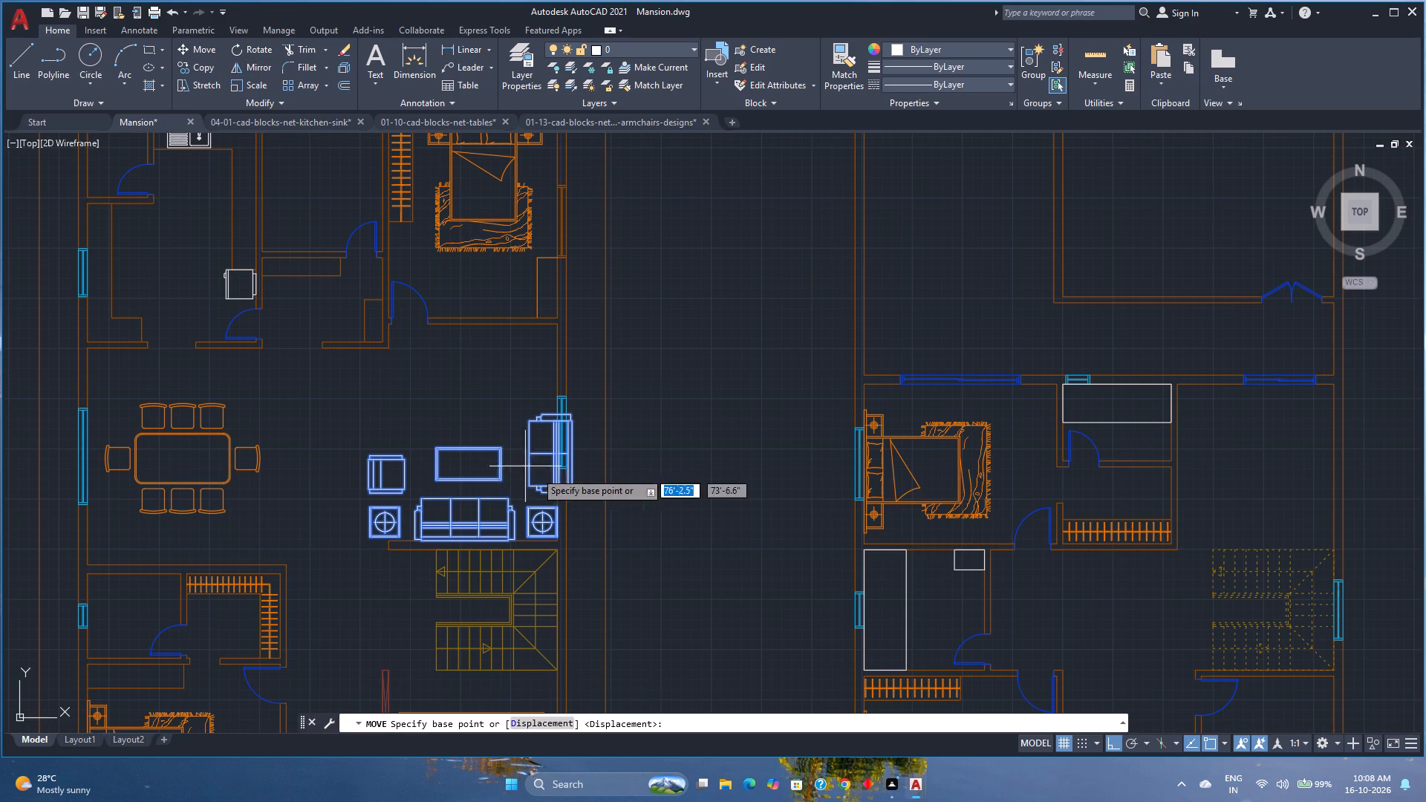
pyautogui.scroll(2, 564, 472)
pyautogui.click(582, 425)
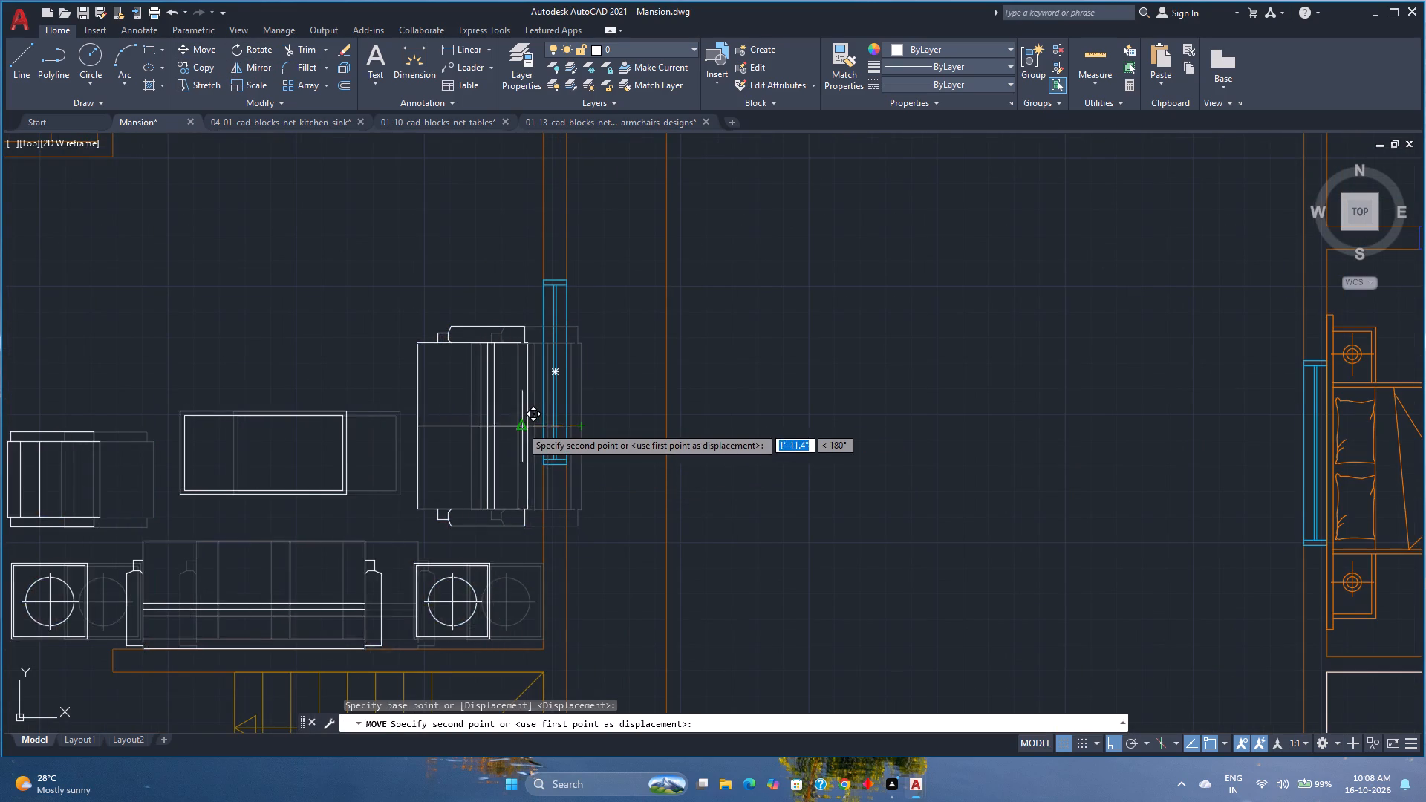
pyautogui.scroll(3, 541, 427)
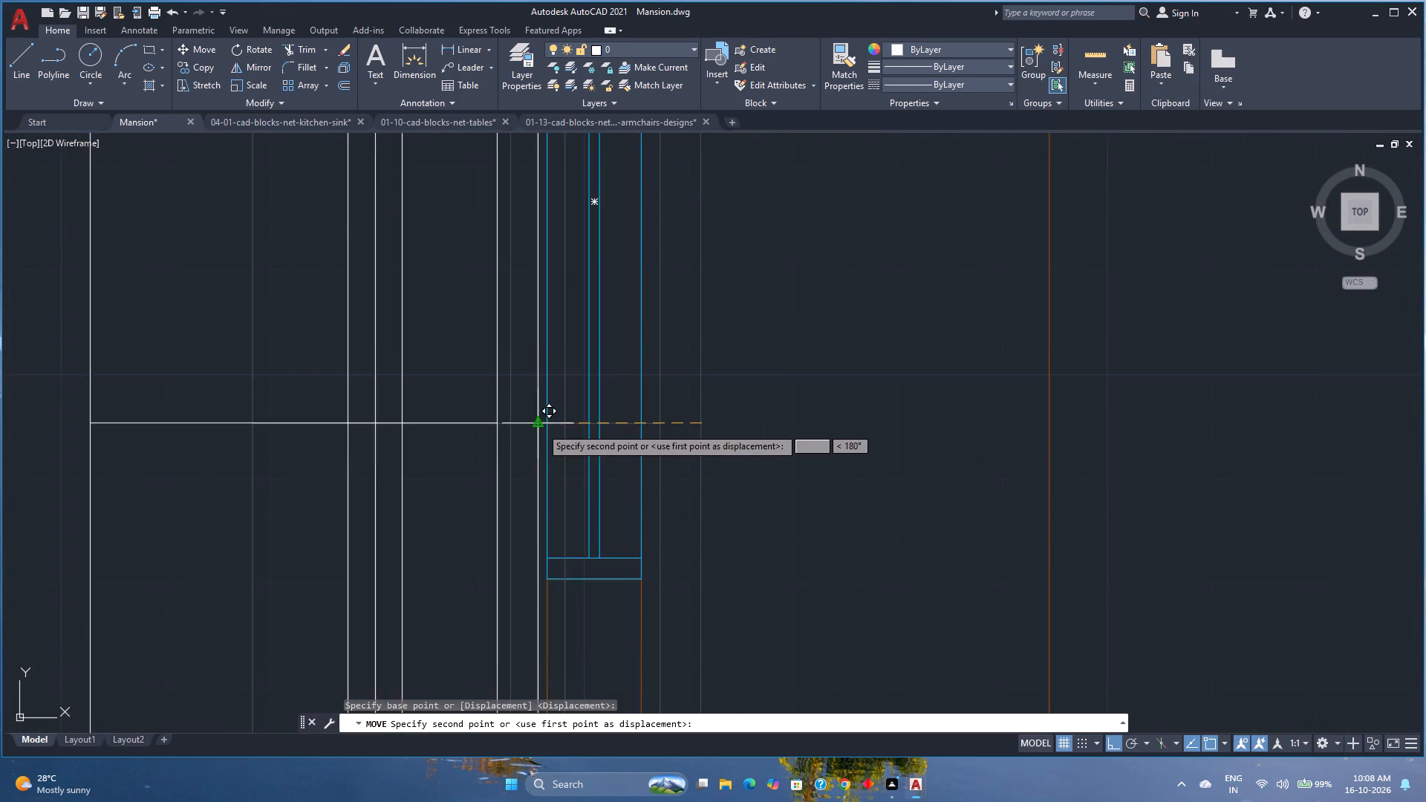
pyautogui.scroll(1, 541, 427)
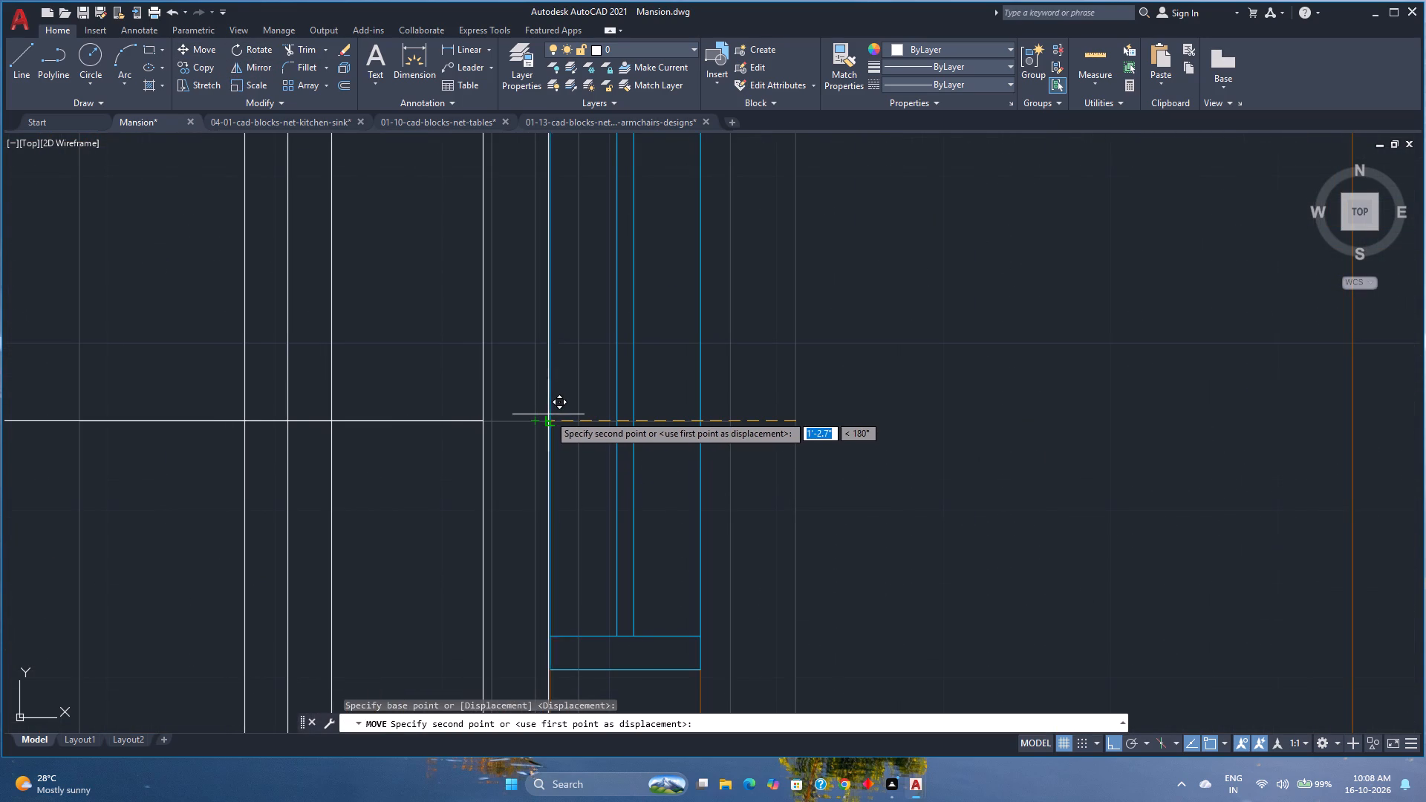
pyautogui.click(552, 417)
pyautogui.scroll(-4, 552, 417)
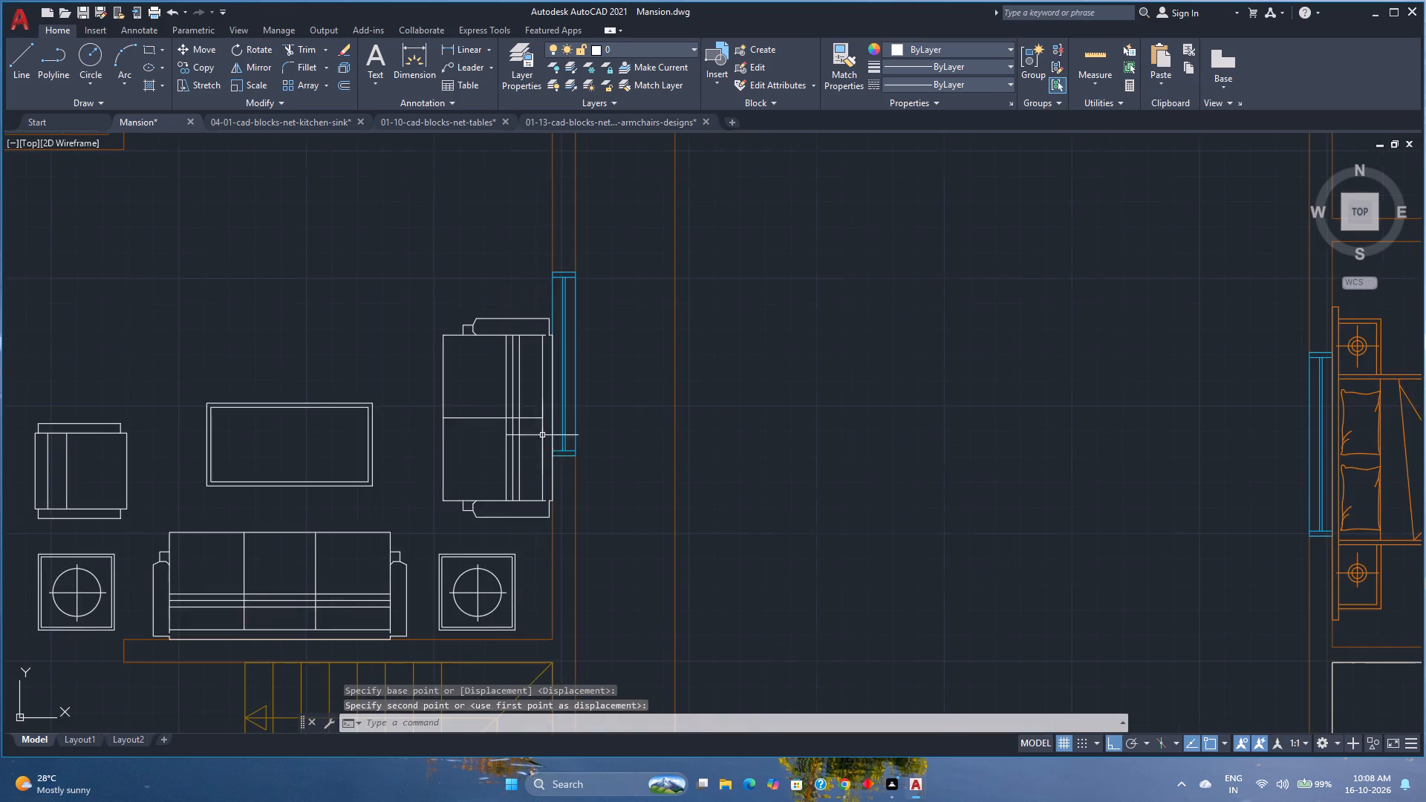
pyautogui.scroll(-1, 505, 492)
pyautogui.moveTo(505, 492); pyautogui.dragTo(552, 481, button='middle')
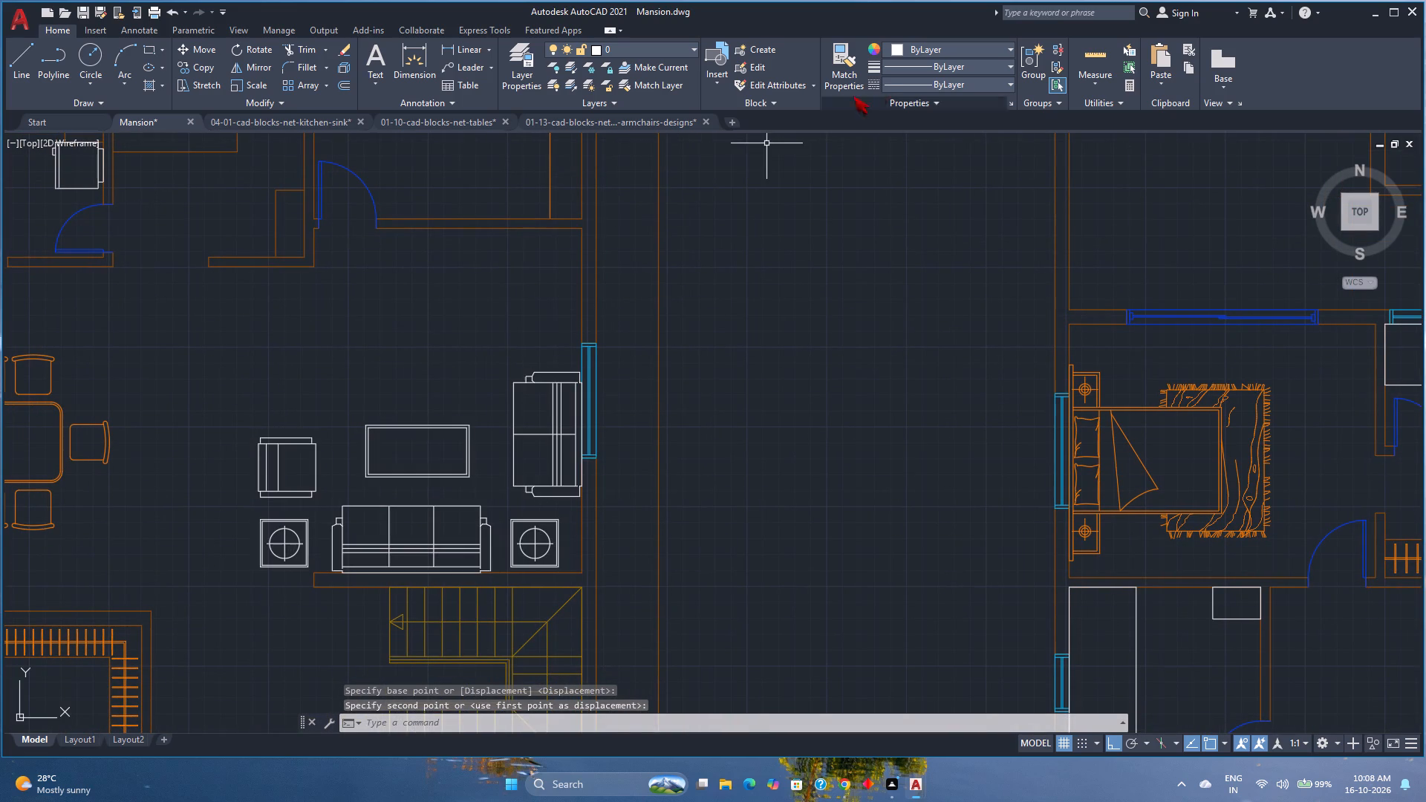
# Measure the hall's clear dimensions beside the window wall with the sofa set temporarily hidden.
pyautogui.click(450, 508)
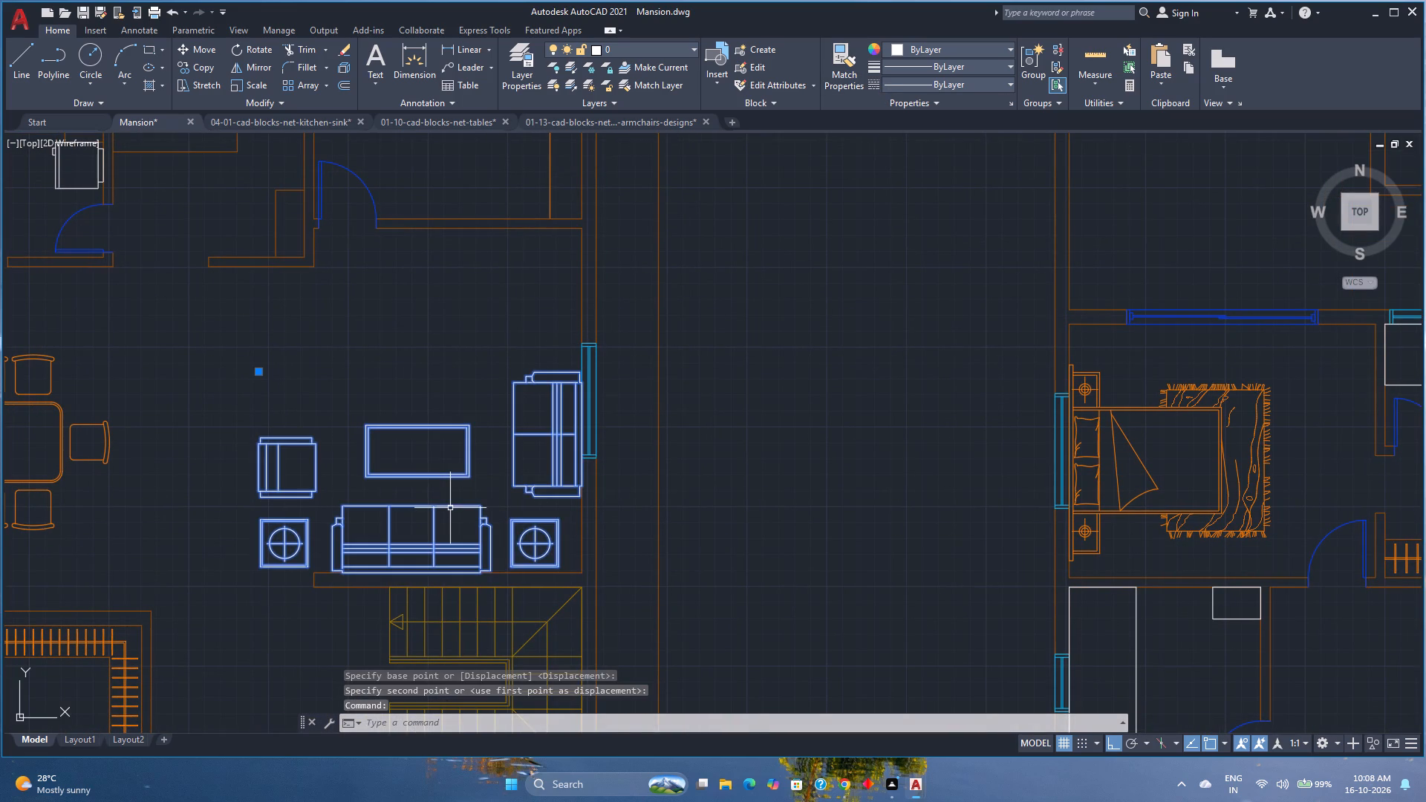
pyautogui.rightClick(448, 508)
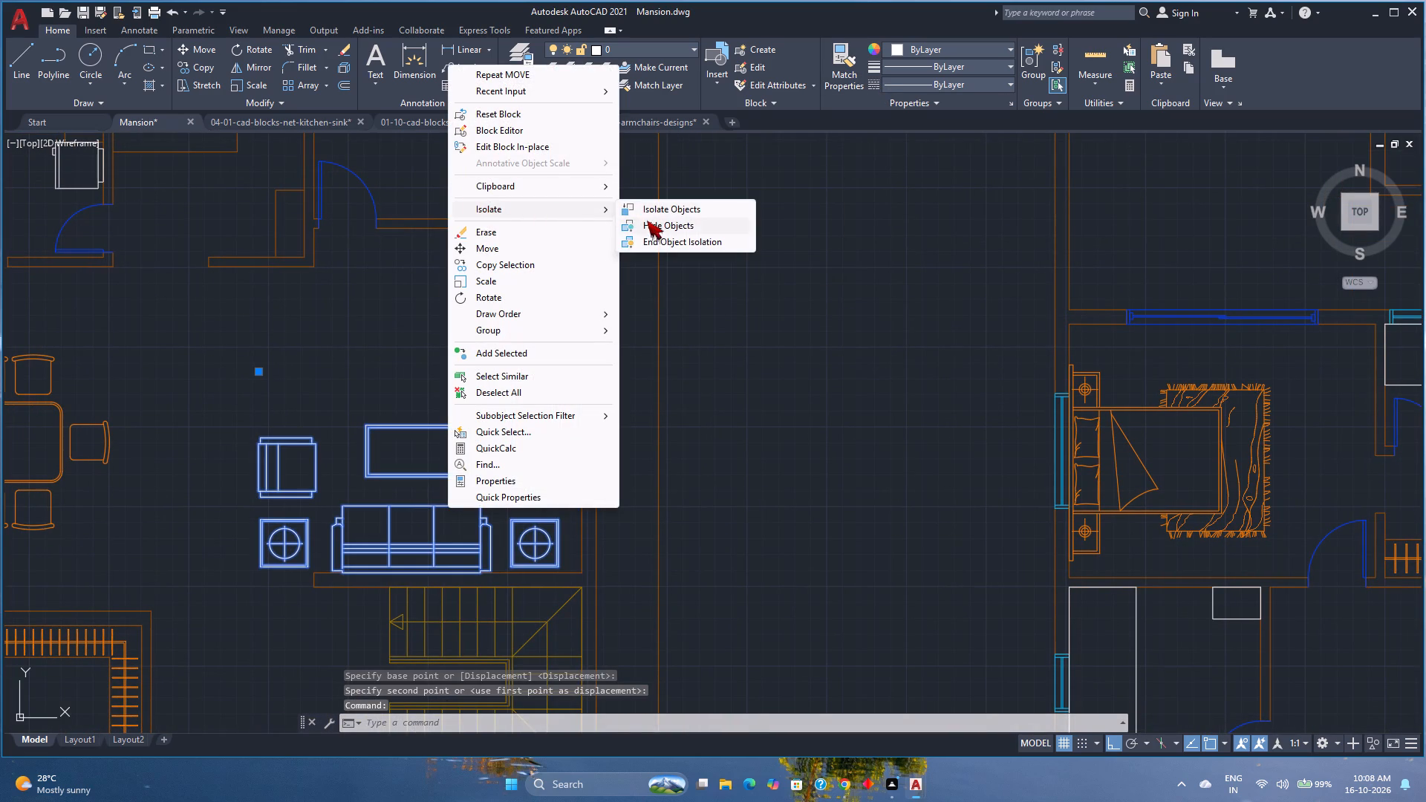
pyautogui.click(653, 225)
pyautogui.click(1086, 48)
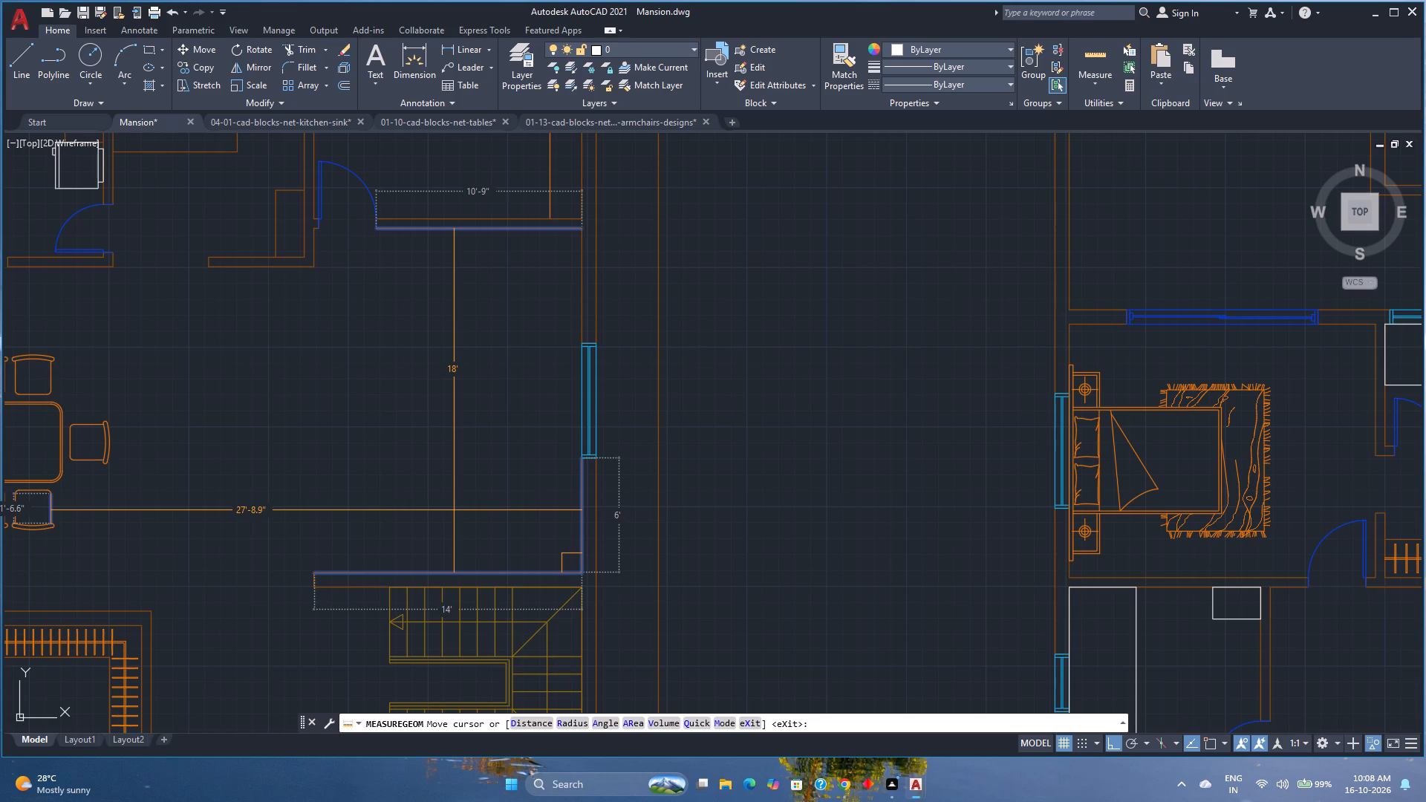
pyautogui.press('space')
pyautogui.rightClick(463, 400)
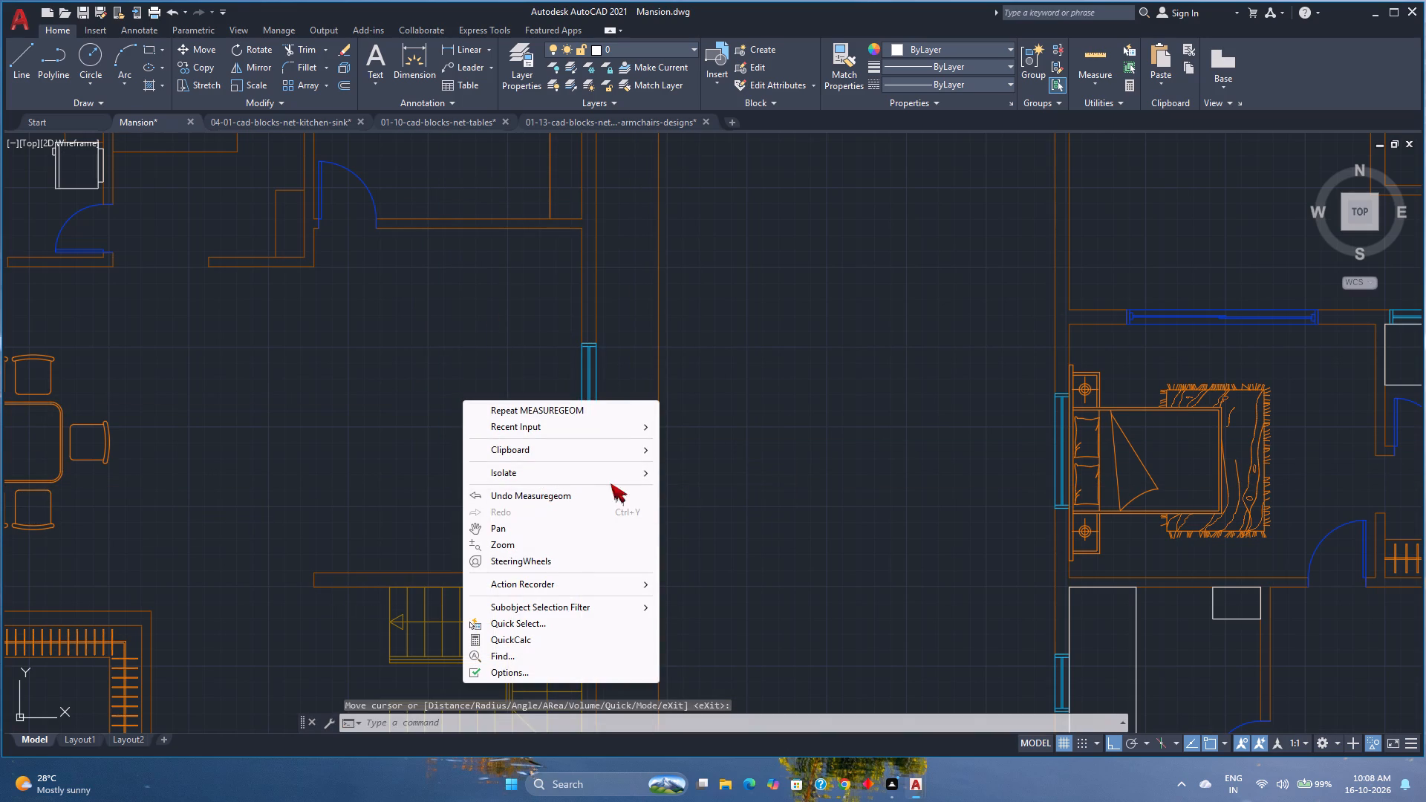
pyautogui.click(723, 502)
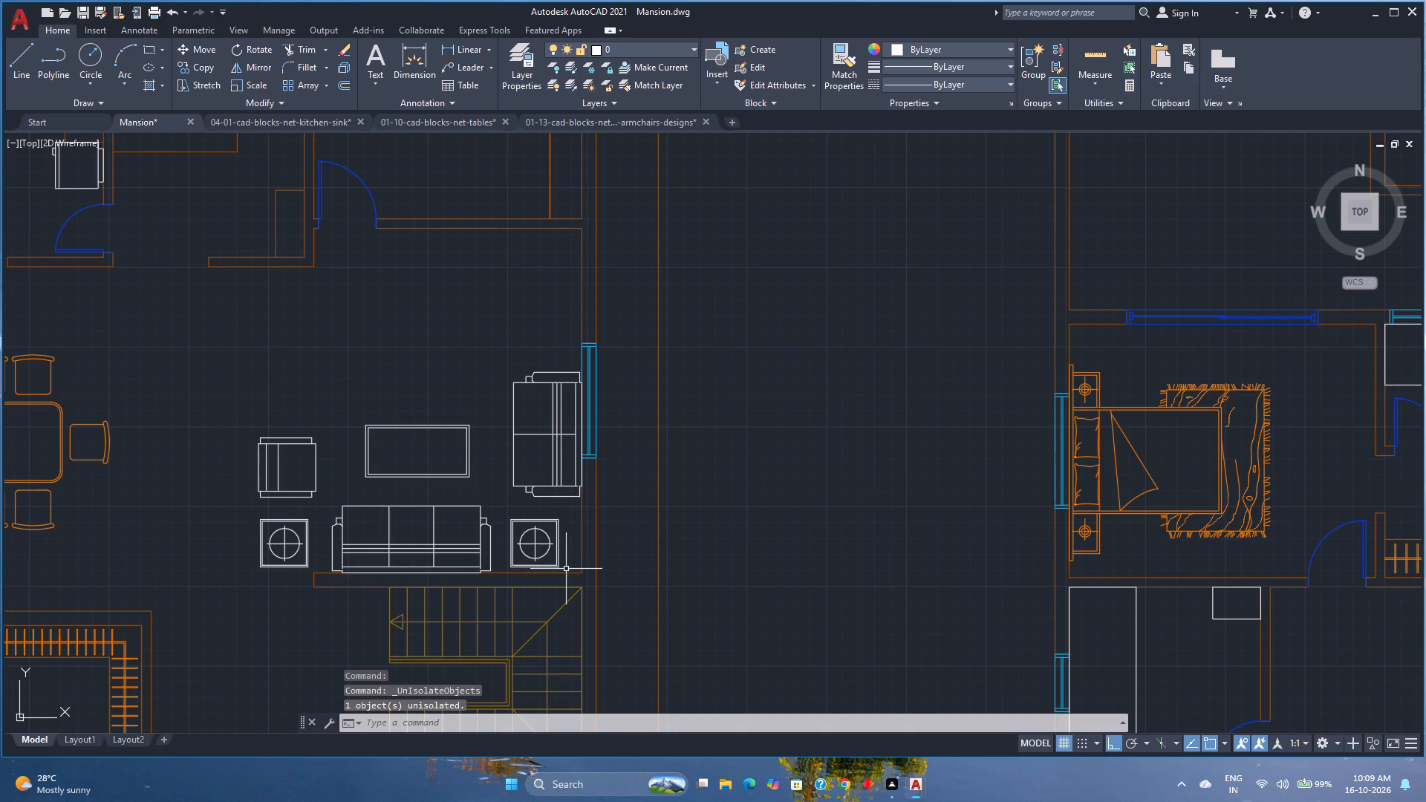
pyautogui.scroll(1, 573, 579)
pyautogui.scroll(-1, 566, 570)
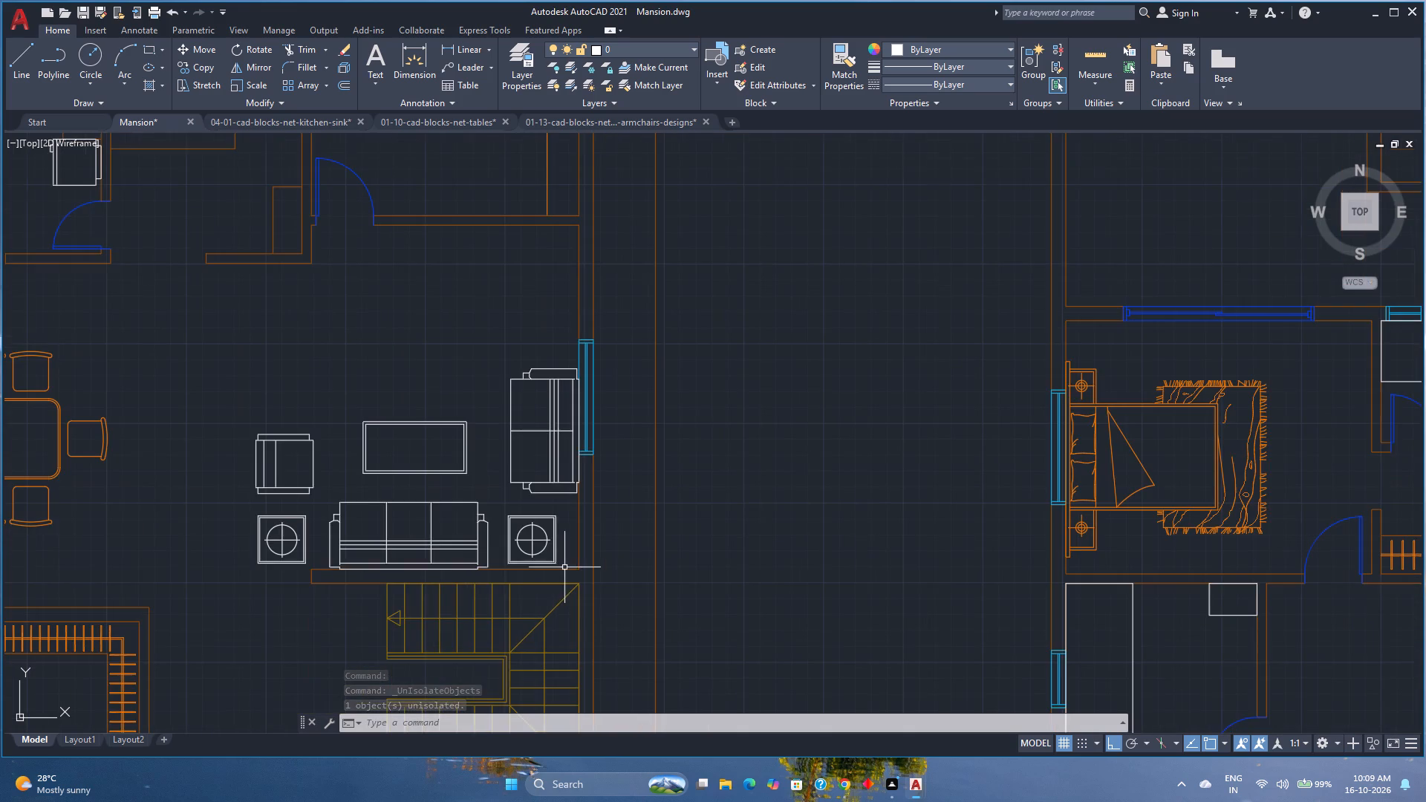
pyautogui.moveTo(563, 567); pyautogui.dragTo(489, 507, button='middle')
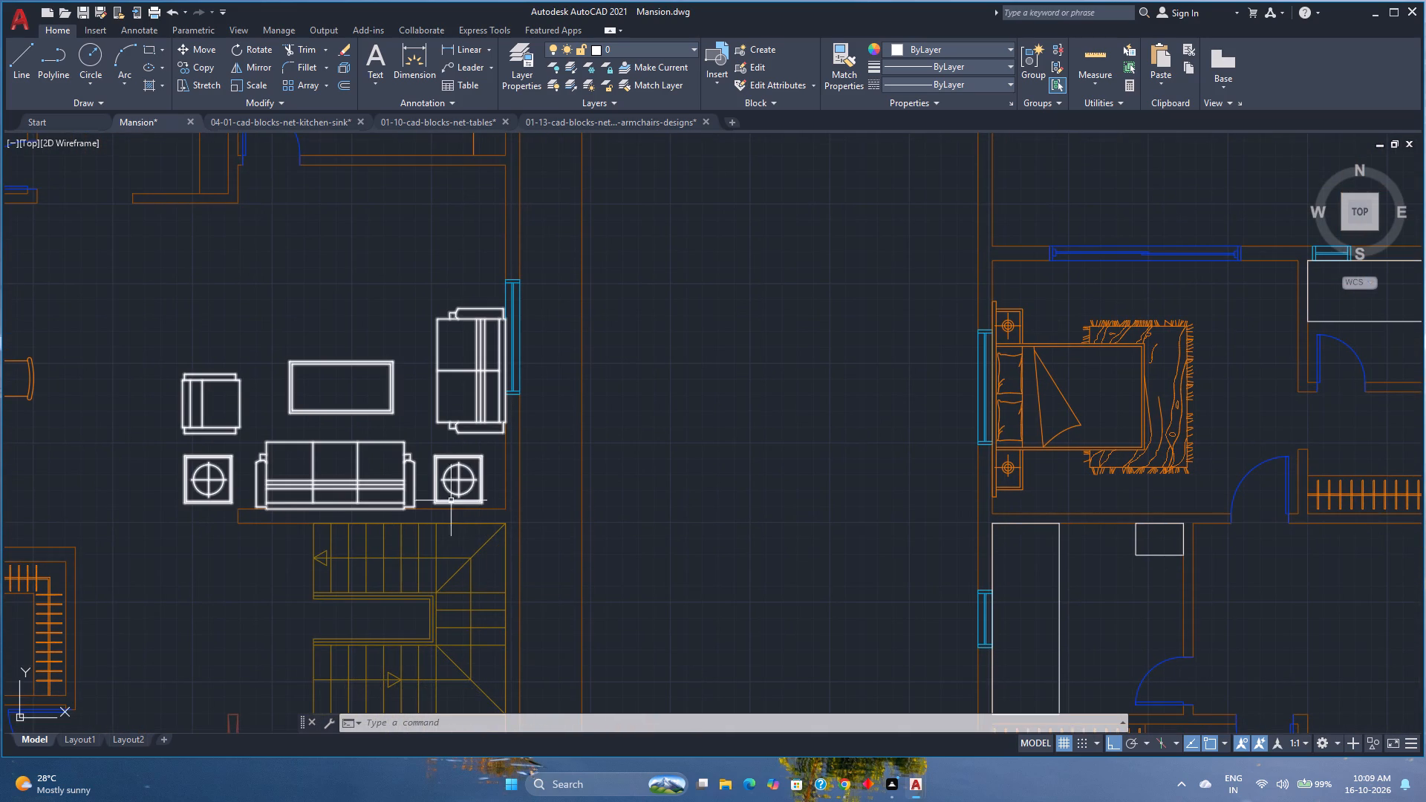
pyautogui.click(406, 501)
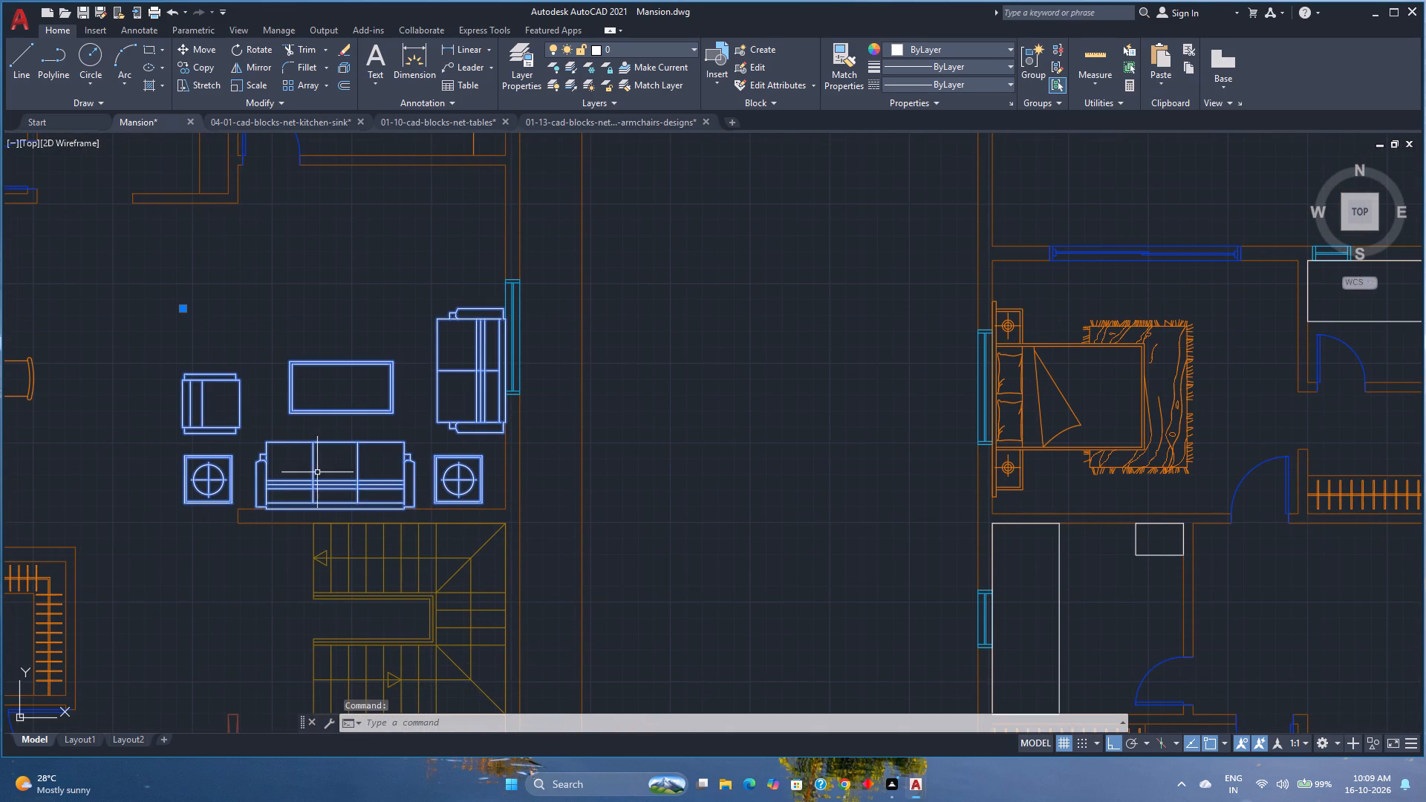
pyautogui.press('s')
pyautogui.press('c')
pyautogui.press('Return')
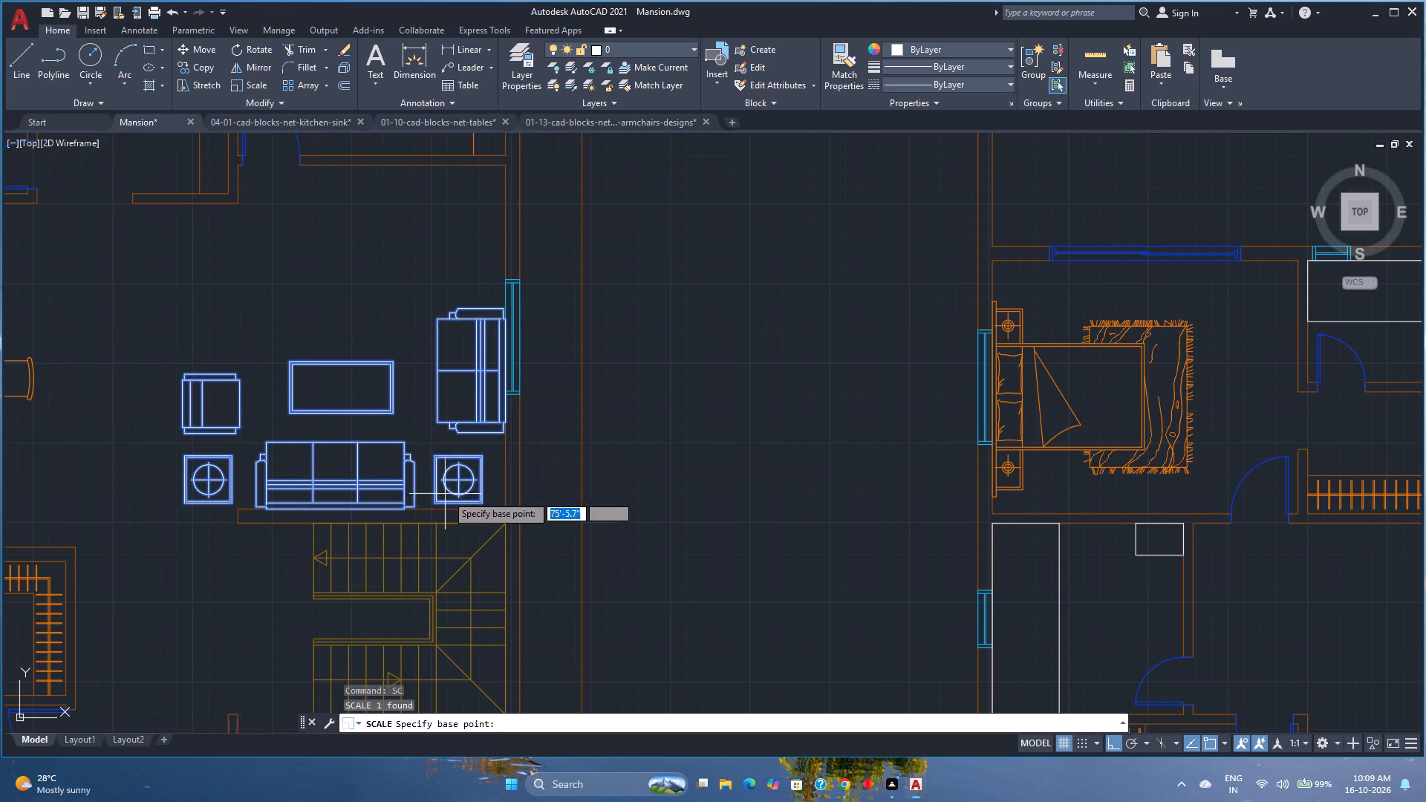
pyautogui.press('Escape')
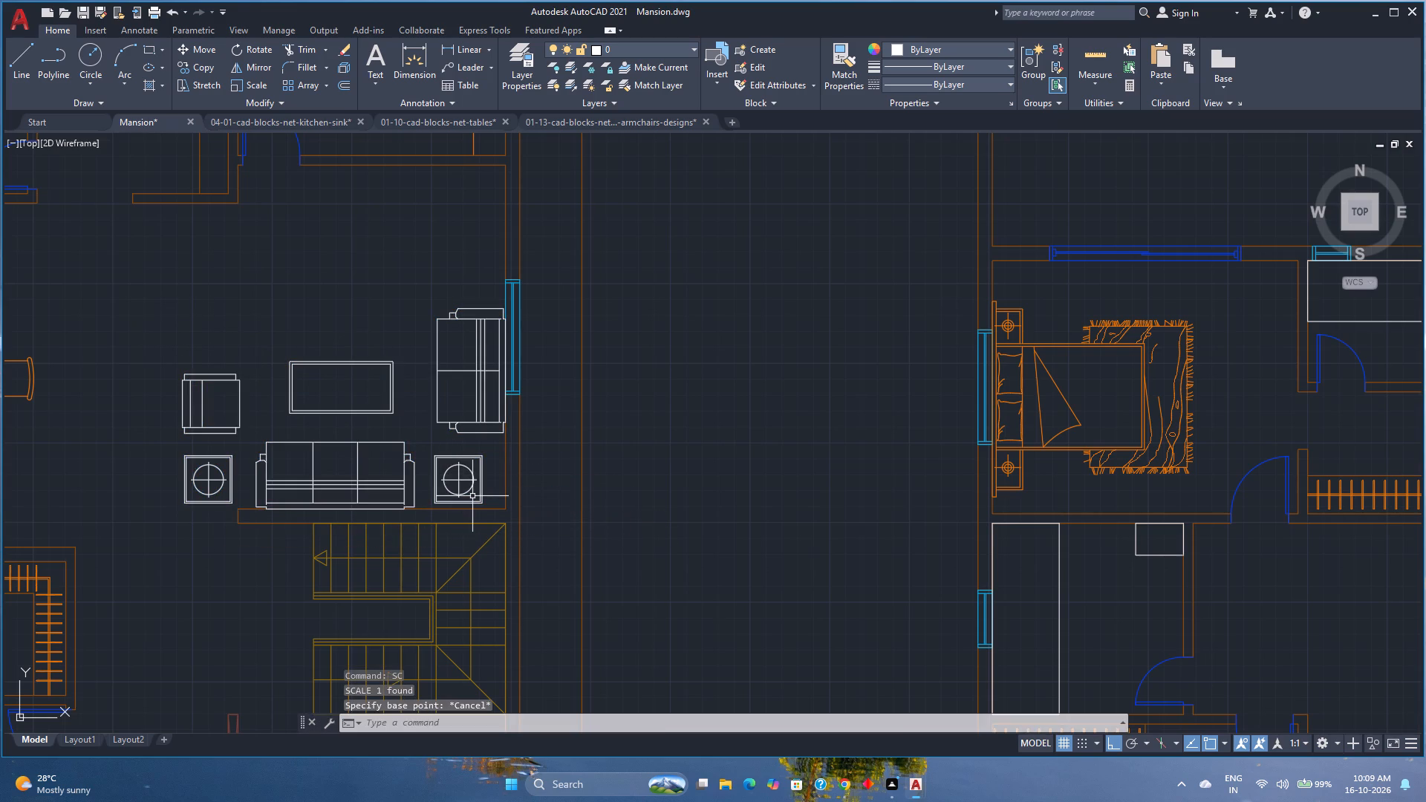
# Draw a horizontal construction line through the hall's inside wall corner above the staircase.
pyautogui.click(475, 502)
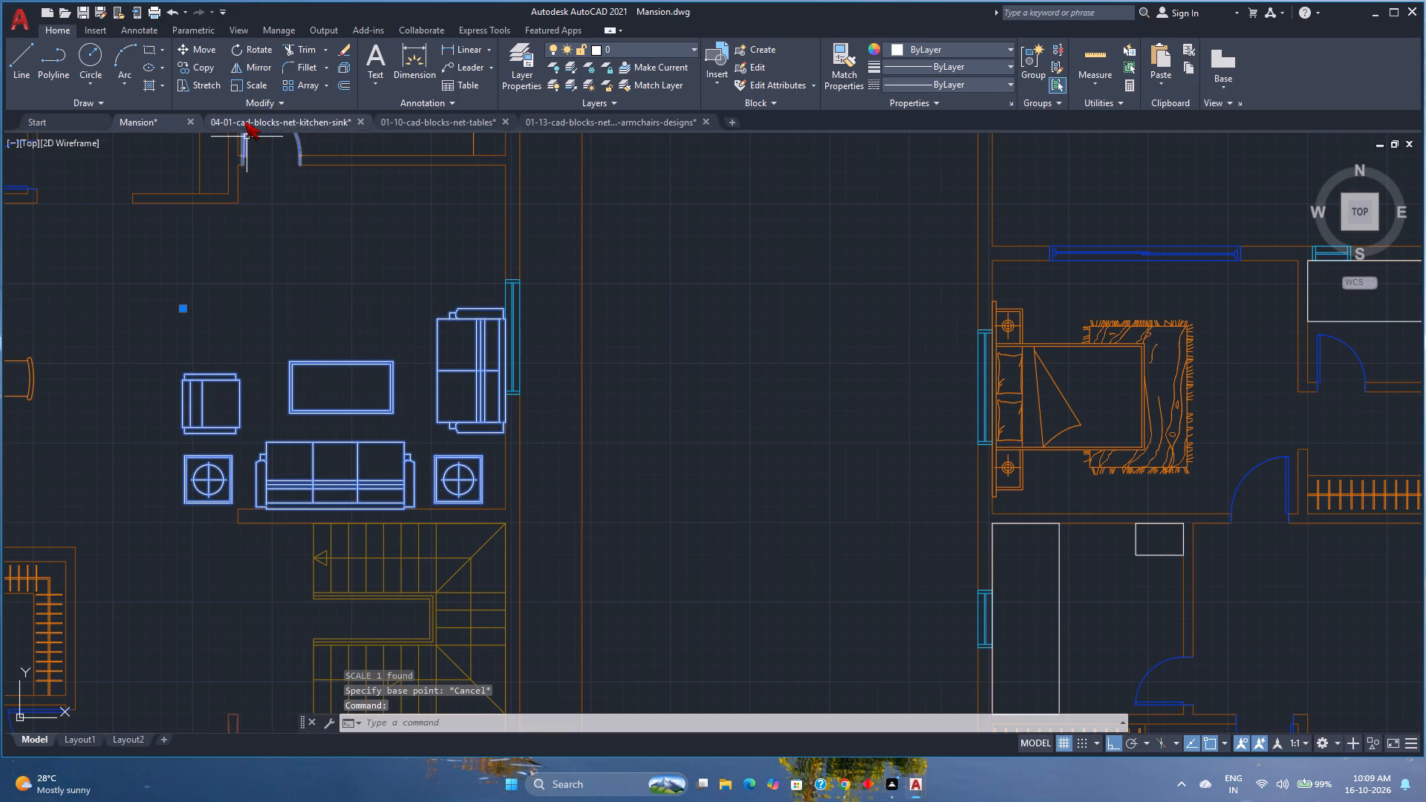
pyautogui.write('xl')
pyautogui.press('Return')
pyautogui.press('h')
pyautogui.press('Return')
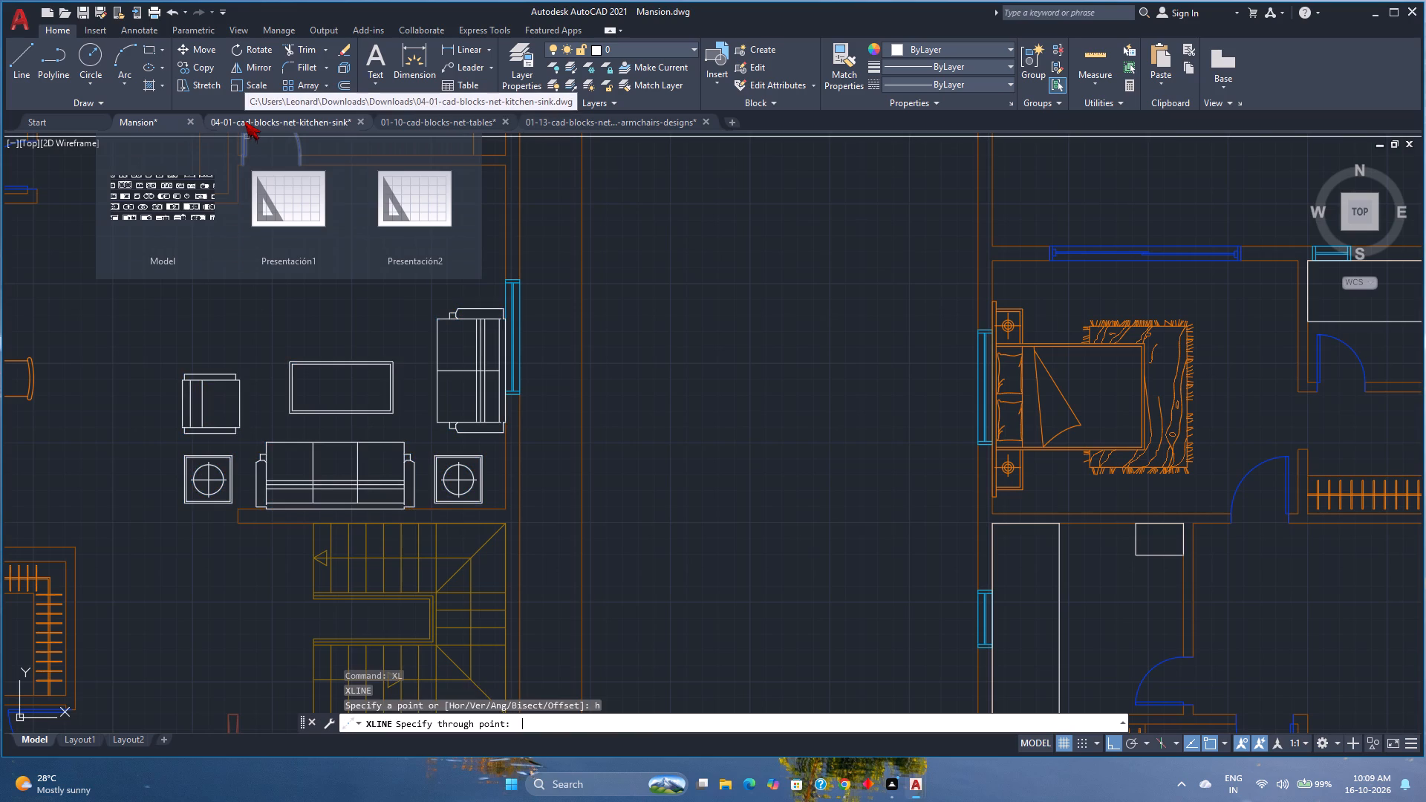
pyautogui.scroll(2, 510, 504)
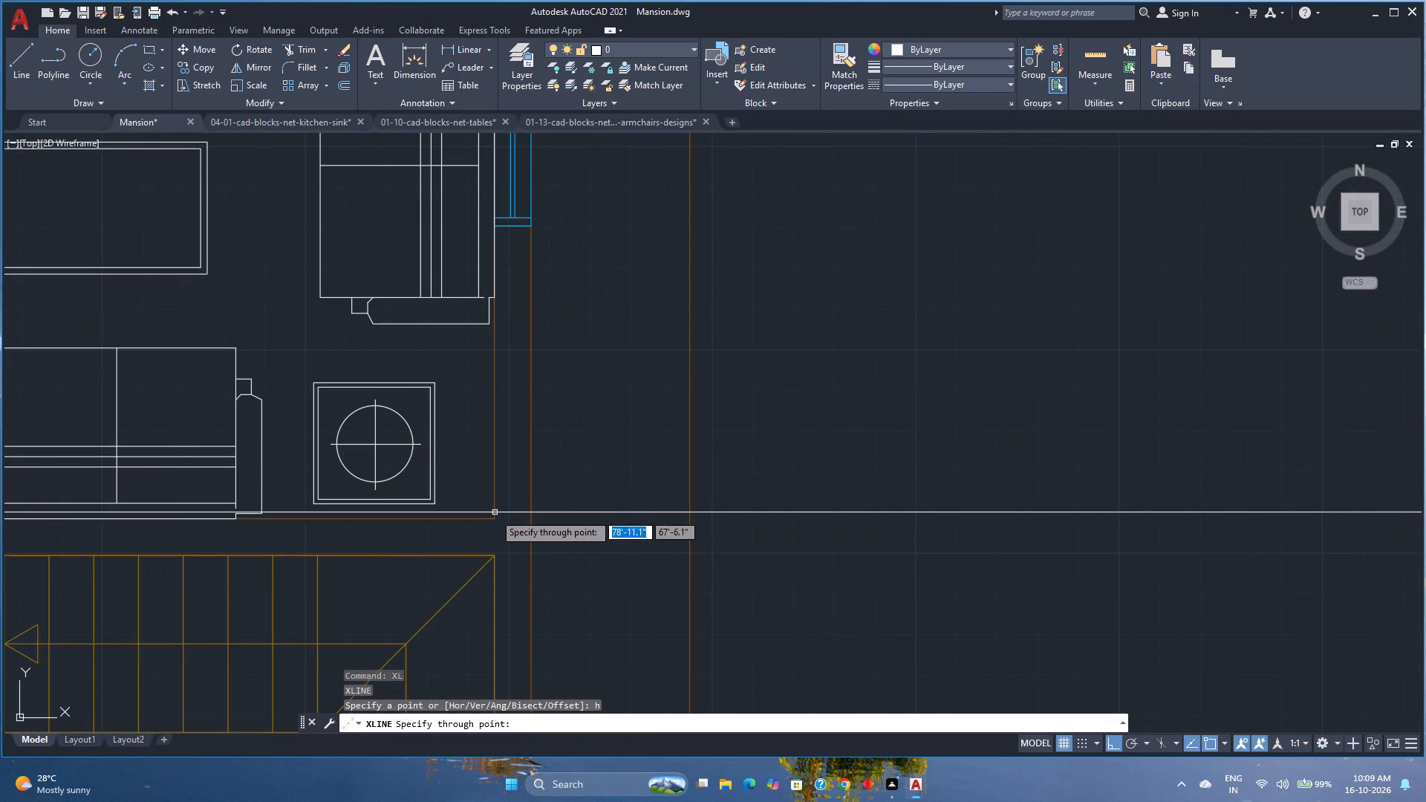
pyautogui.click(493, 521)
pyautogui.press('Escape')
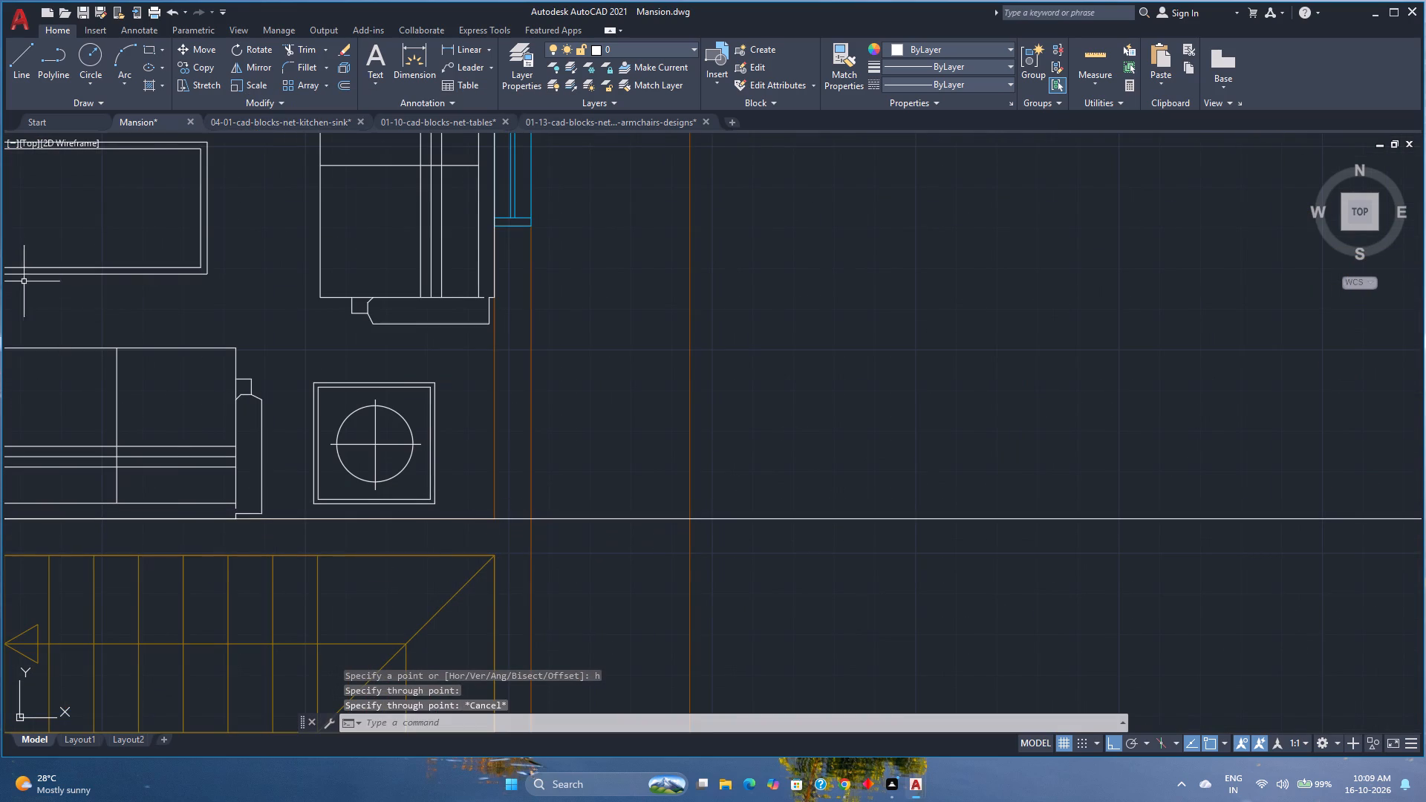
# Offset the horizontal construction line at the staircase-side wall 3' into the hall.
pyautogui.click(348, 88)
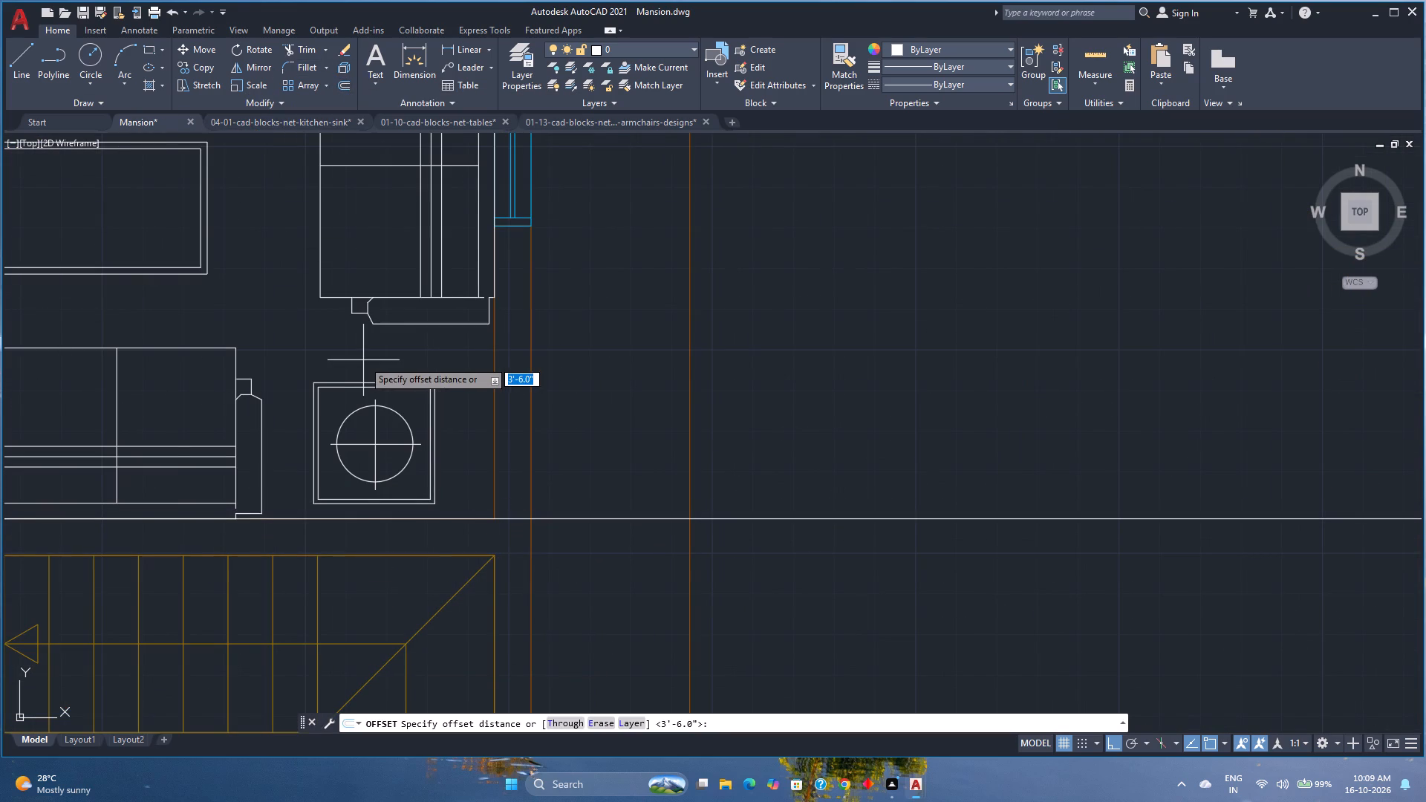
pyautogui.write("3'")
pyautogui.press('Return')
pyautogui.click(797, 517)
pyautogui.click(792, 440)
pyautogui.press('space')
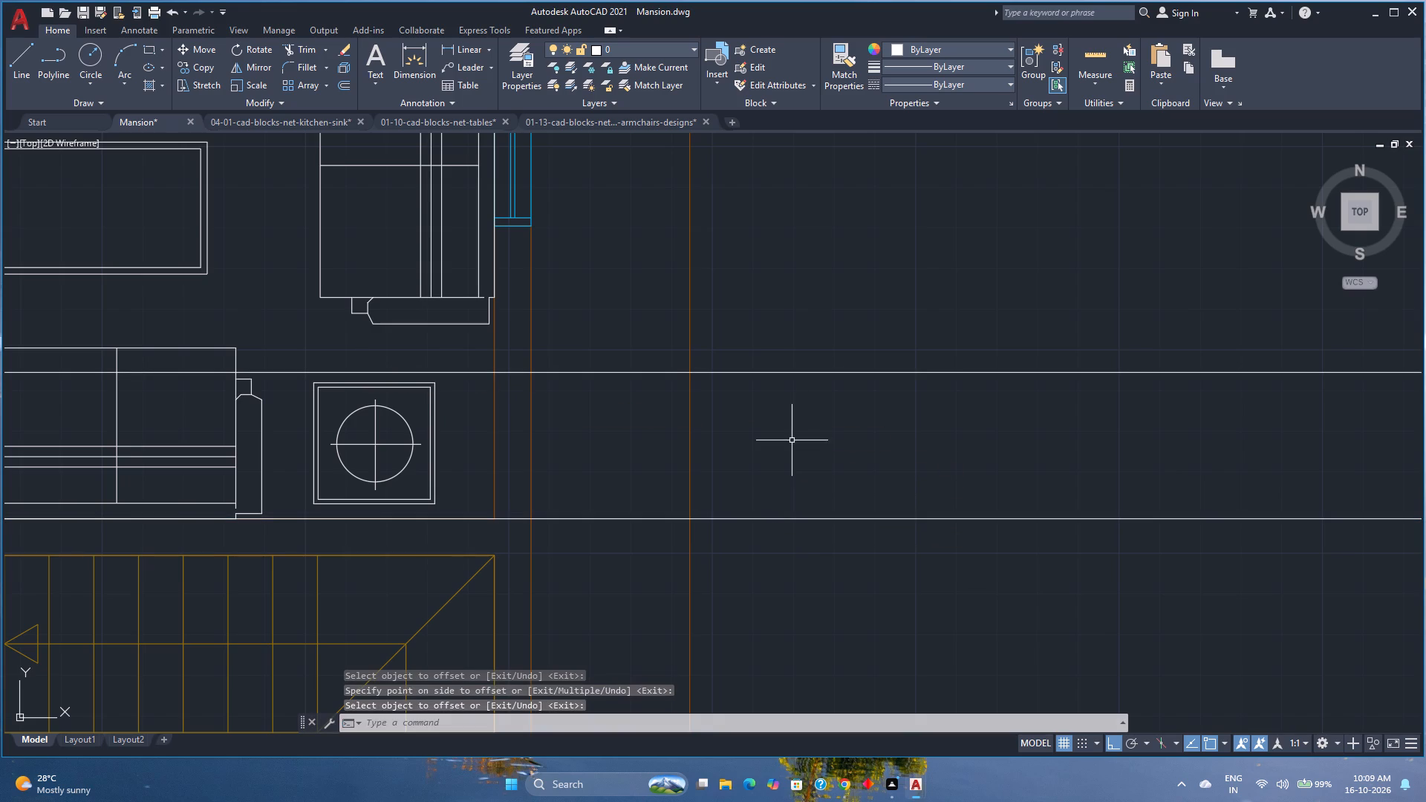
# Scale the sofa set by reference from the three-seater's back corner so that sofa's depth matches the 3' offset line.
pyautogui.click(352, 501)
pyautogui.write('sc')
pyautogui.press('Return')
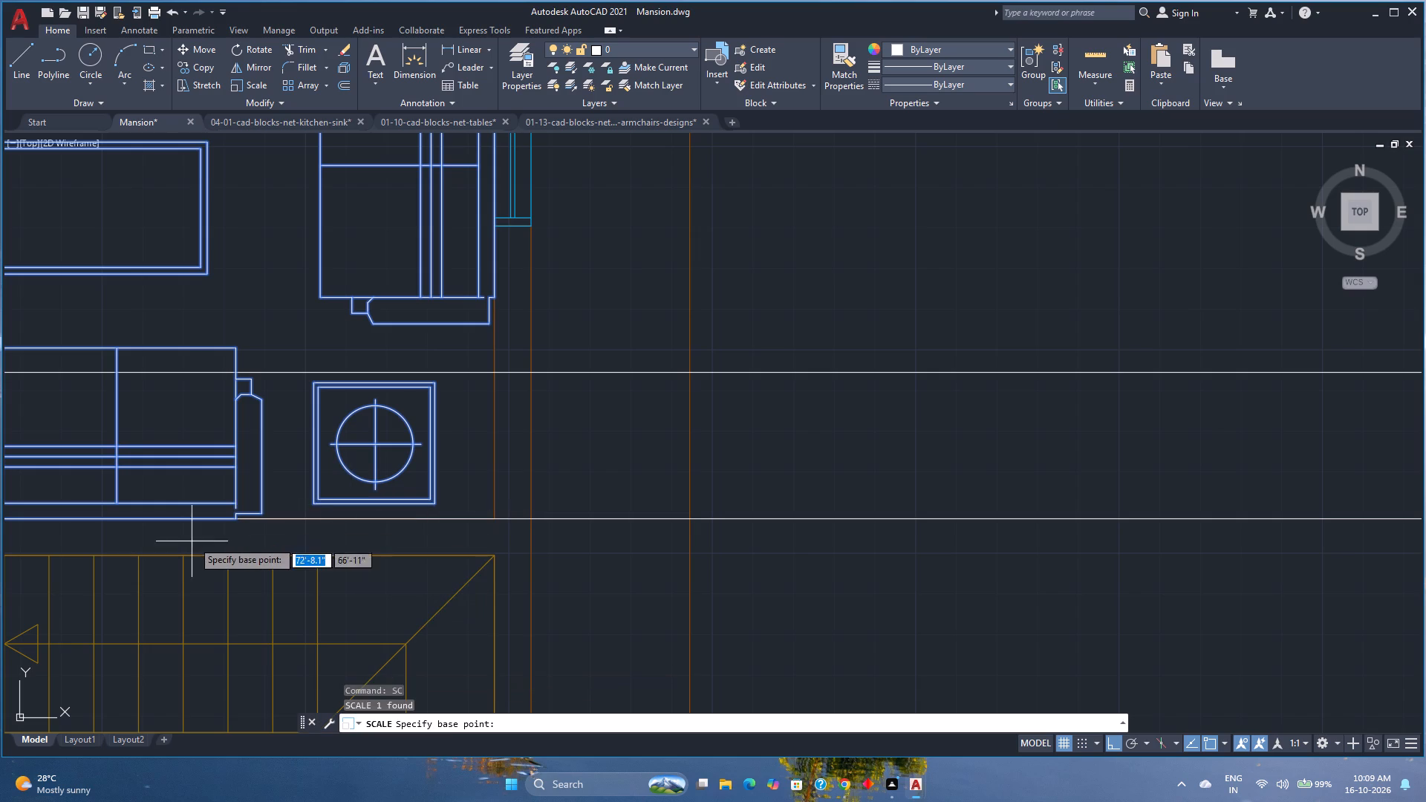
pyautogui.scroll(2, 206, 529)
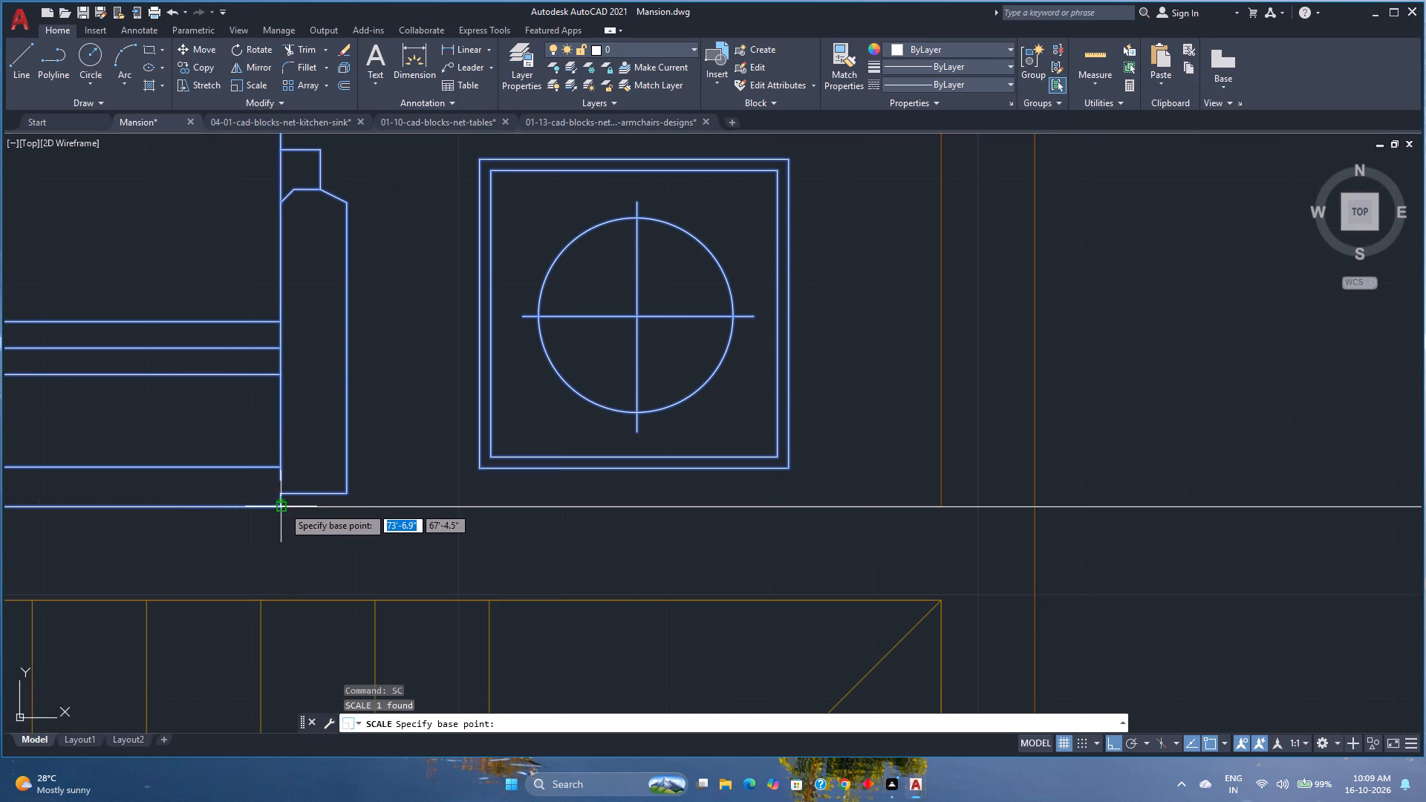
pyautogui.click(284, 509)
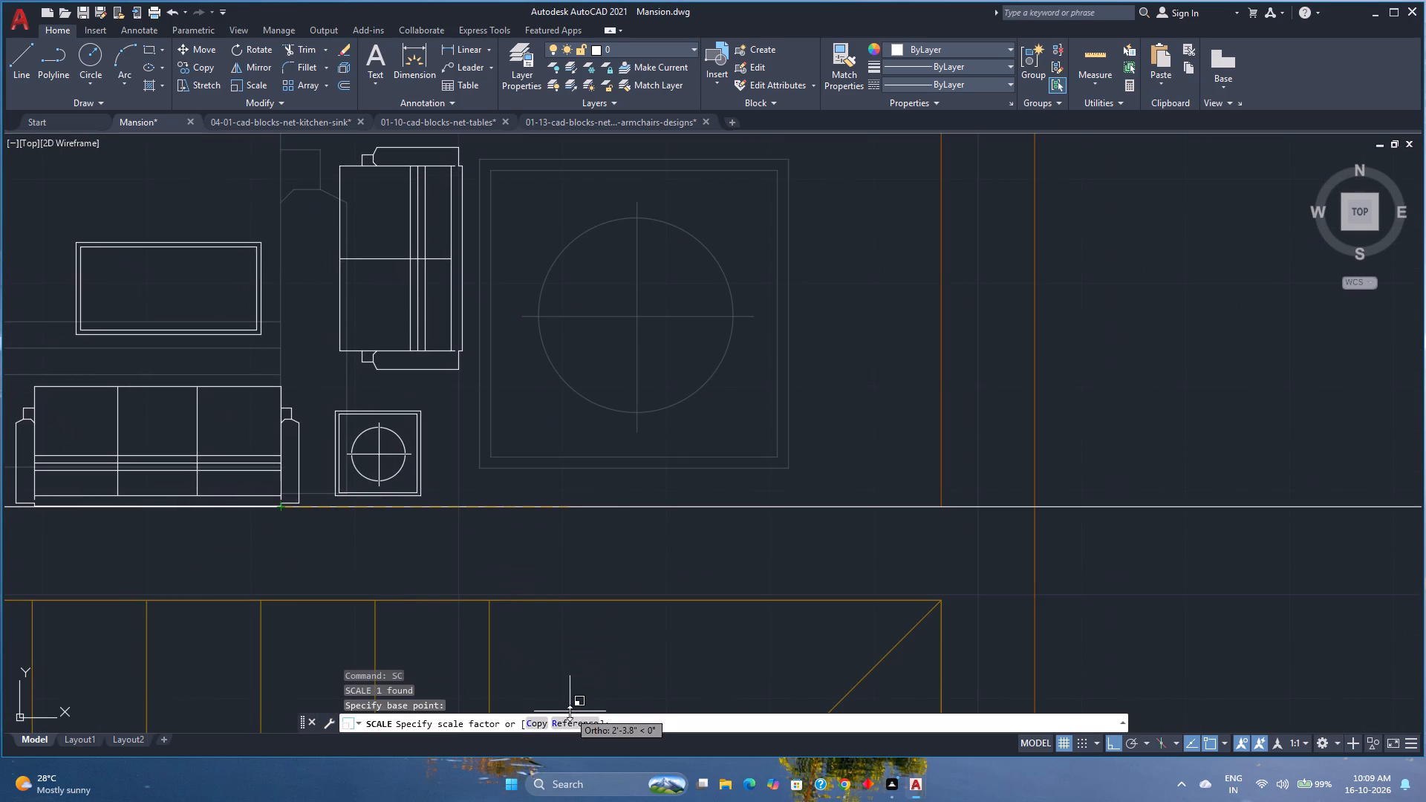
pyautogui.click(572, 724)
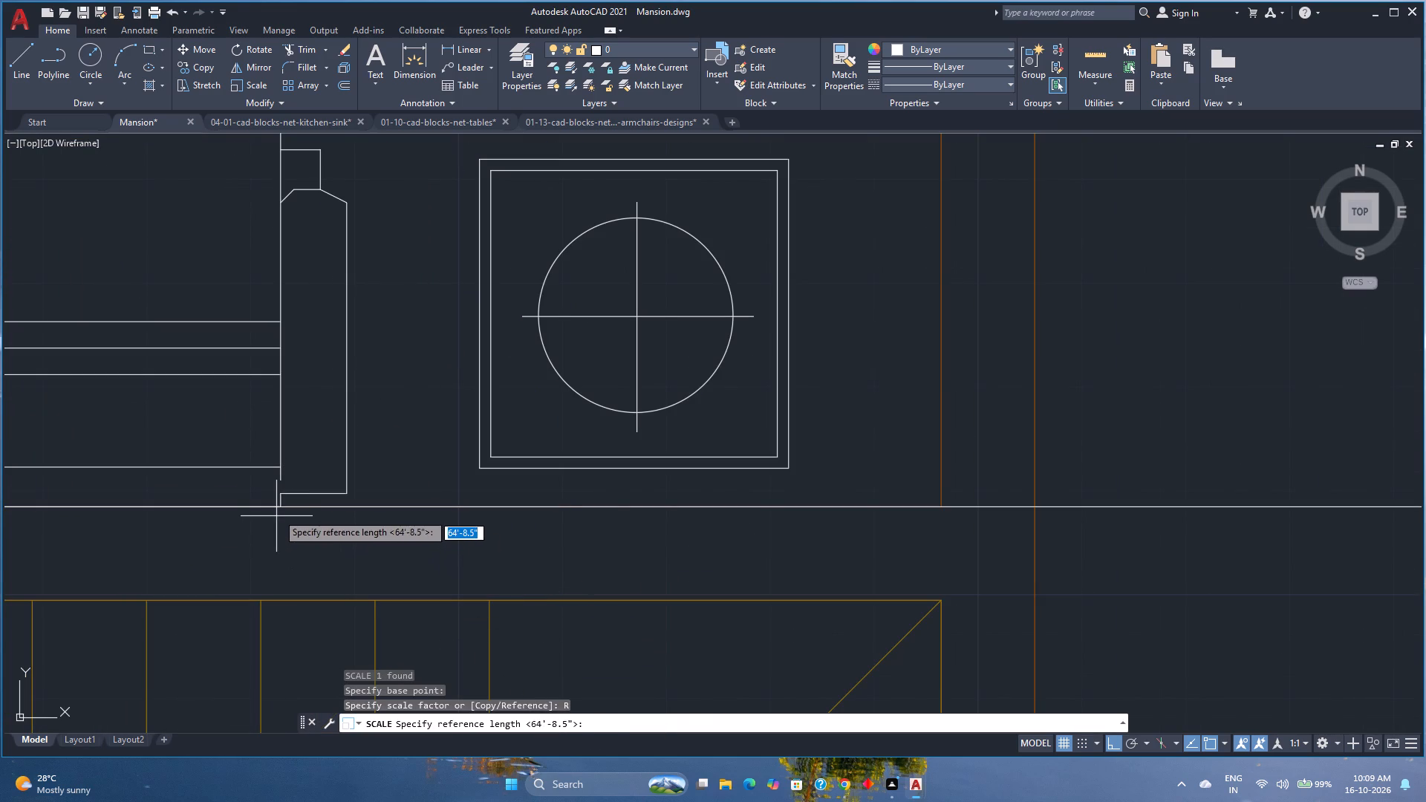
pyautogui.click(279, 505)
pyautogui.scroll(-3, 279, 505)
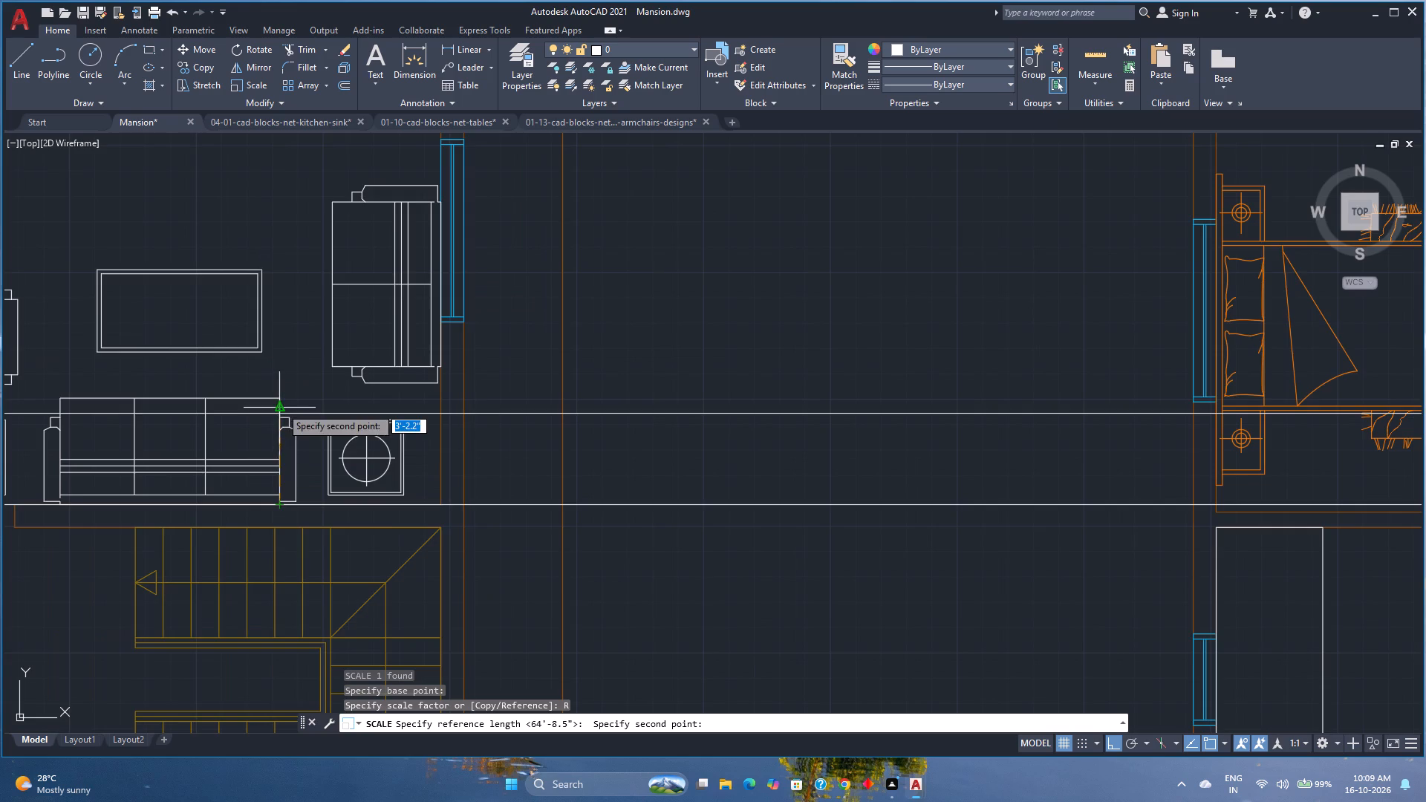
pyautogui.scroll(2, 281, 407)
pyautogui.click(278, 386)
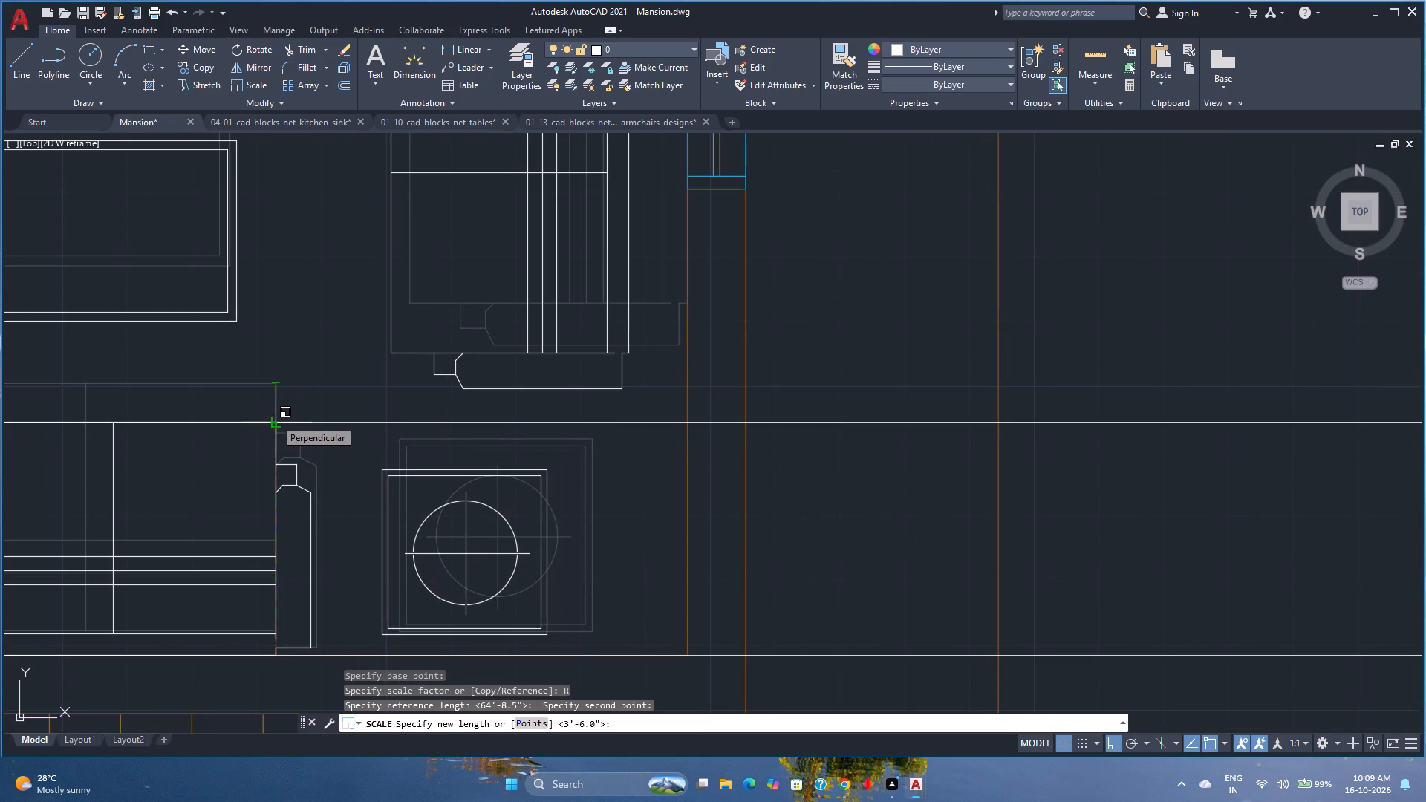
pyautogui.scroll(-1, 273, 420)
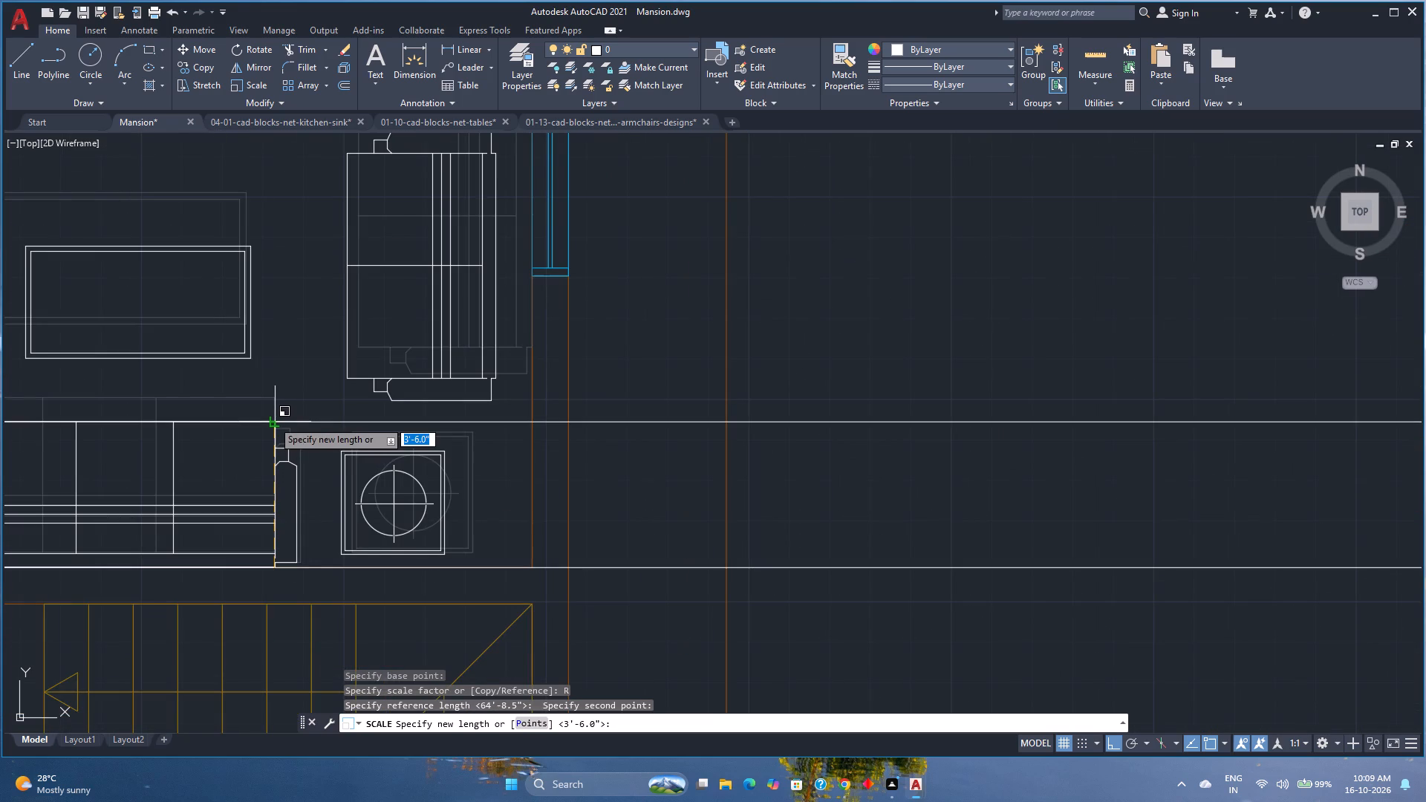
pyautogui.click(273, 420)
pyautogui.scroll(-1, 289, 418)
# Erase the two horizontal construction lines across the hall.
pyautogui.click(784, 540)
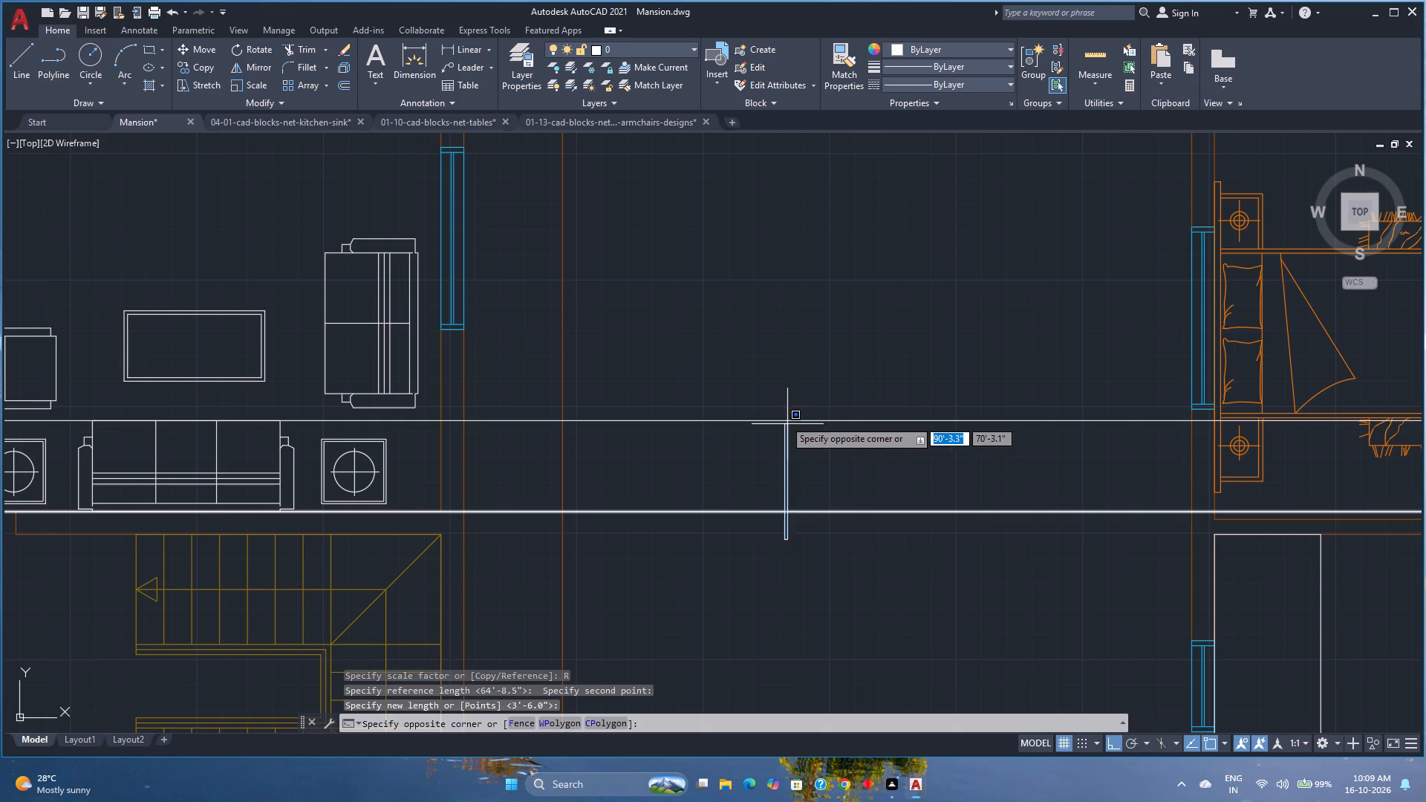
pyautogui.click(771, 400)
pyautogui.press('Delete')
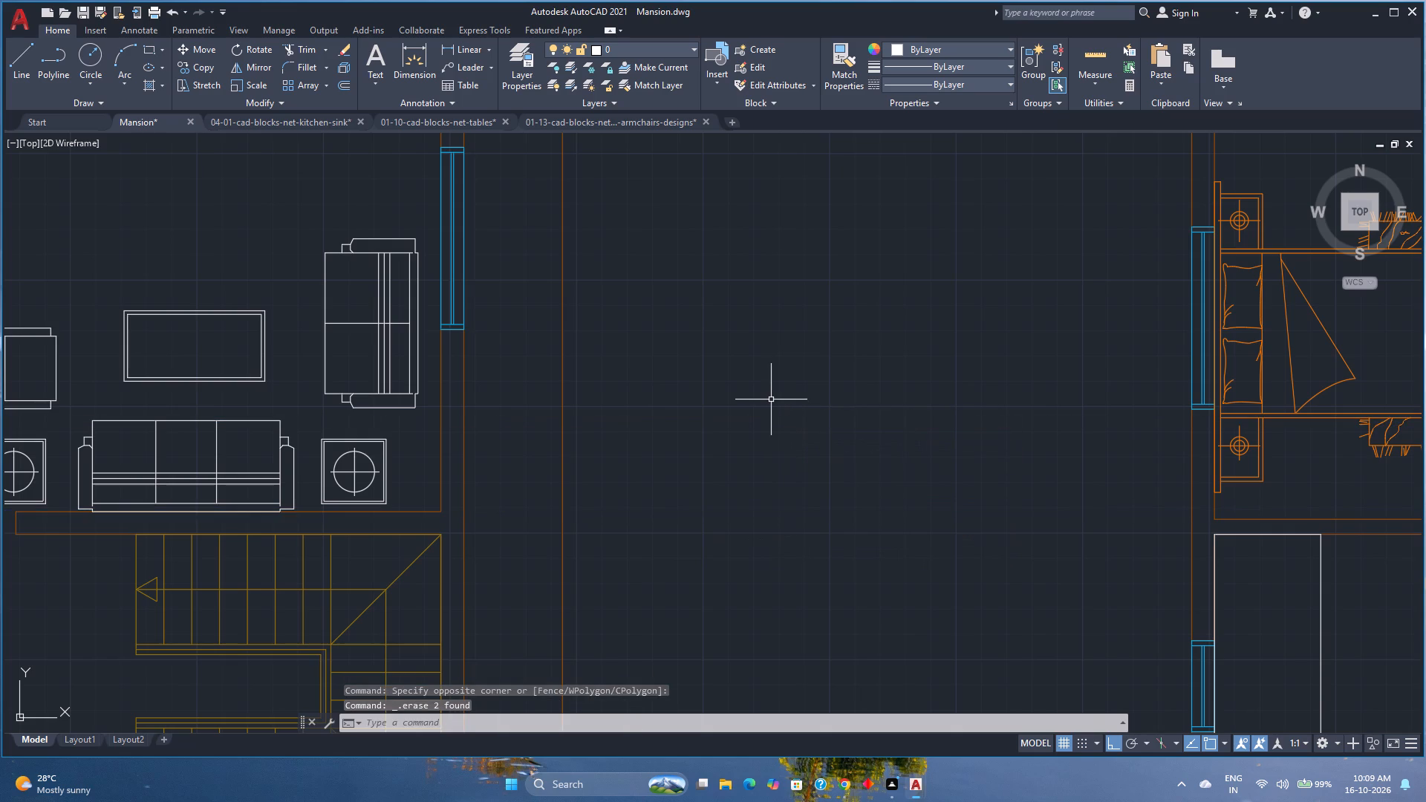
# Move the sofa set about 9.1" toward the window wall so the two-seater's back edge meets the wall's inner face.
pyautogui.scroll(-1, 310, 443)
pyautogui.moveTo(310, 443); pyautogui.dragTo(311, 443, button='middle')
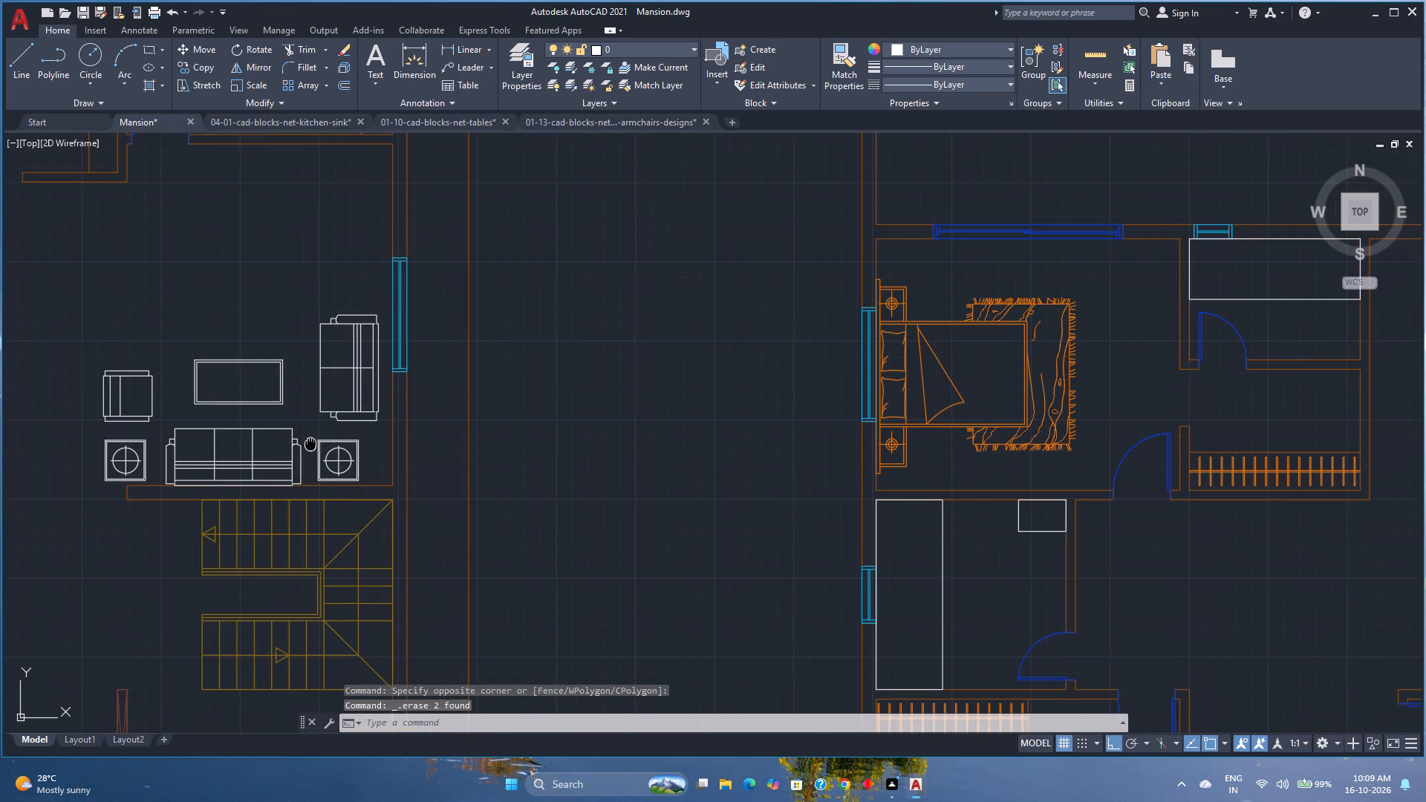
pyautogui.moveTo(311, 443); pyautogui.dragTo(340, 440, button='middle')
pyautogui.middleClick(340, 440)
pyautogui.click(325, 455)
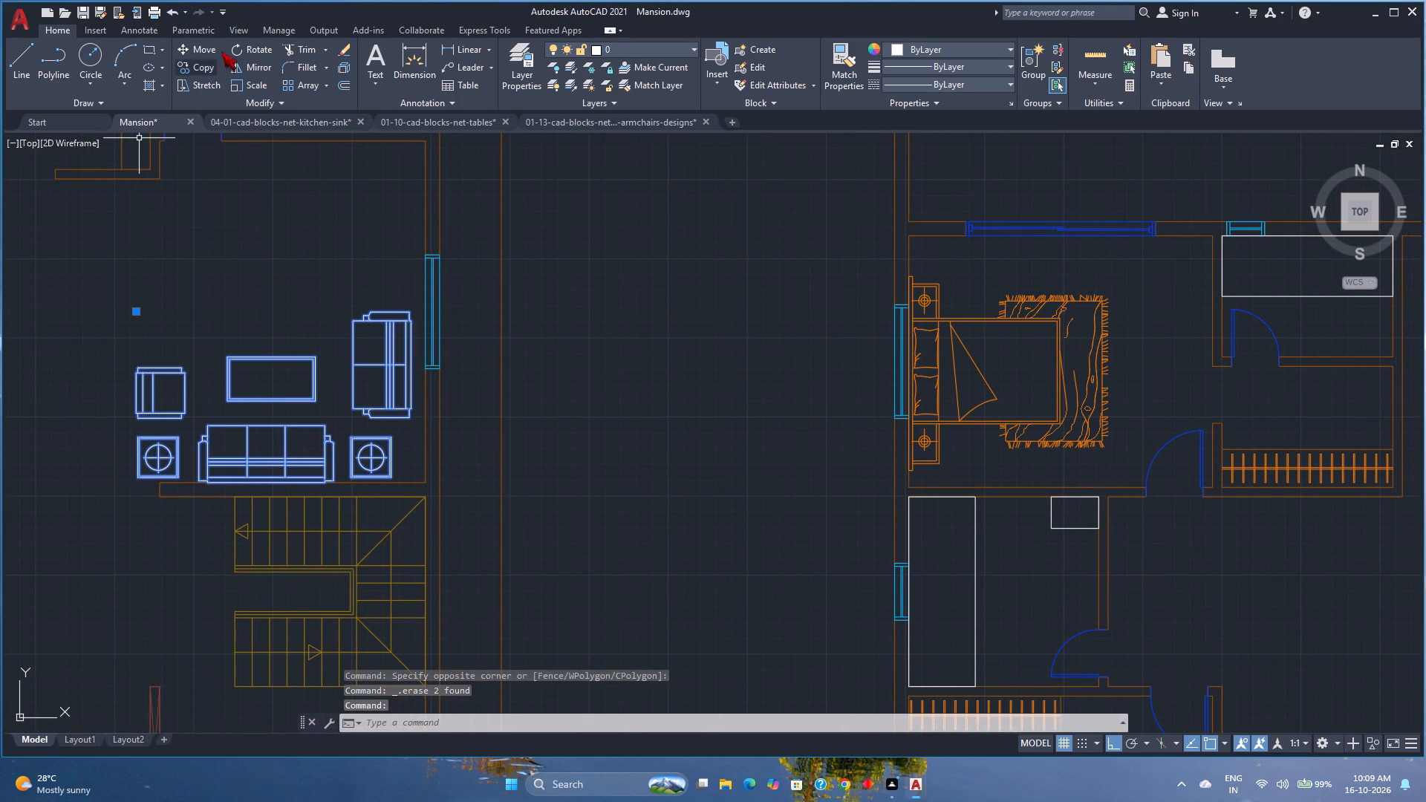
pyautogui.click(212, 51)
pyautogui.scroll(1, 400, 371)
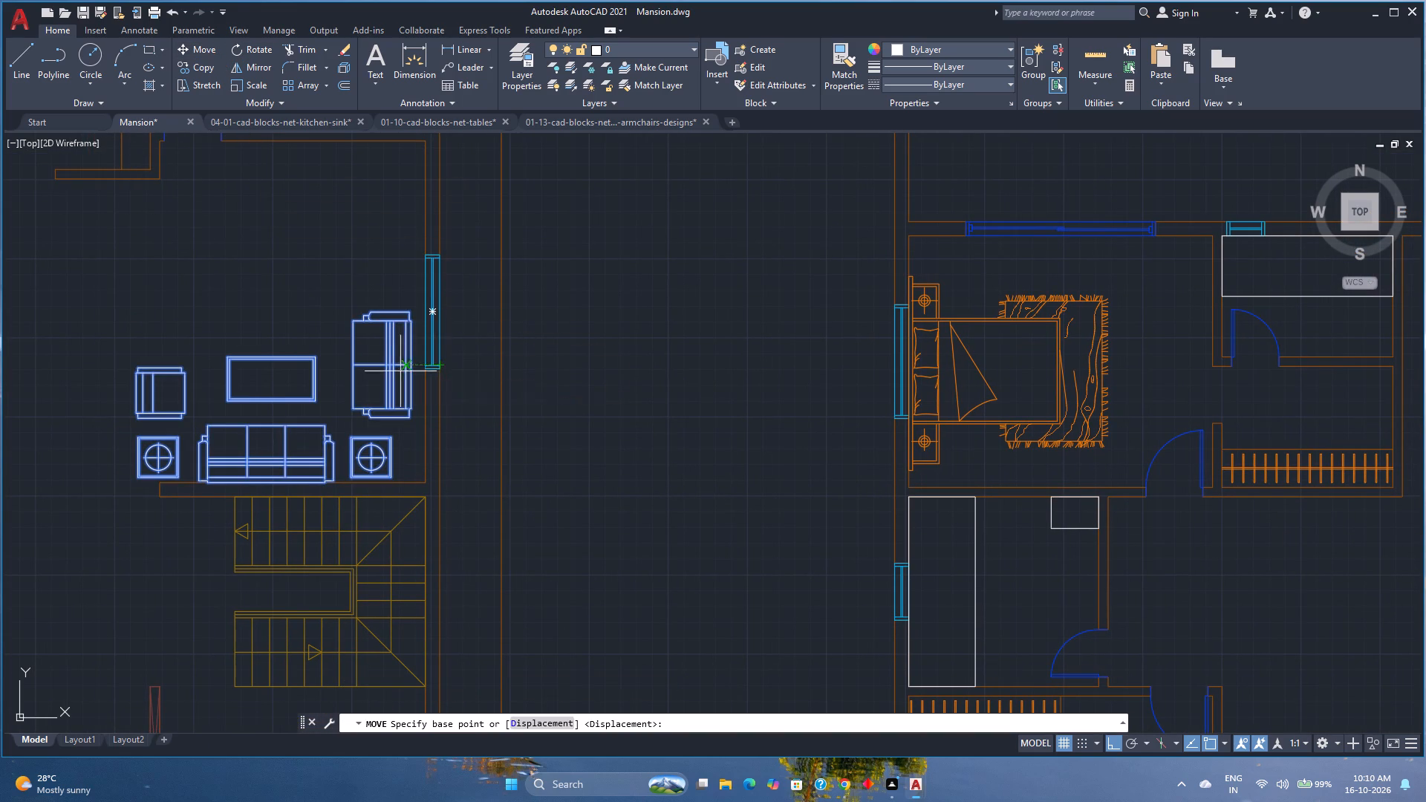
pyautogui.scroll(1, 400, 371)
pyautogui.click(427, 355)
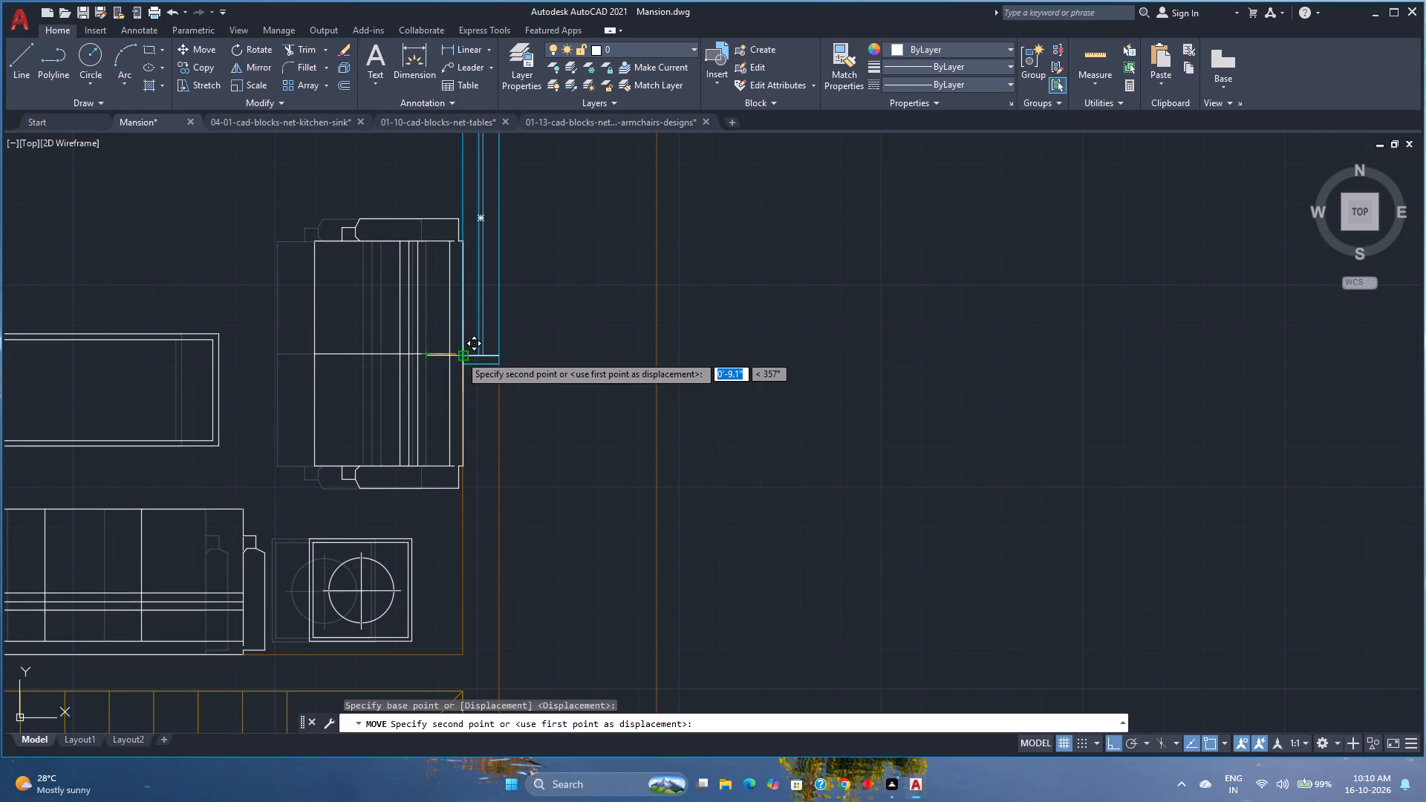
pyautogui.click(460, 355)
# Move the sofa set up slightly so the three-seater's back edge sits on the staircase-side wall face.
pyautogui.moveTo(359, 407); pyautogui.dragTo(630, 319, button='middle')
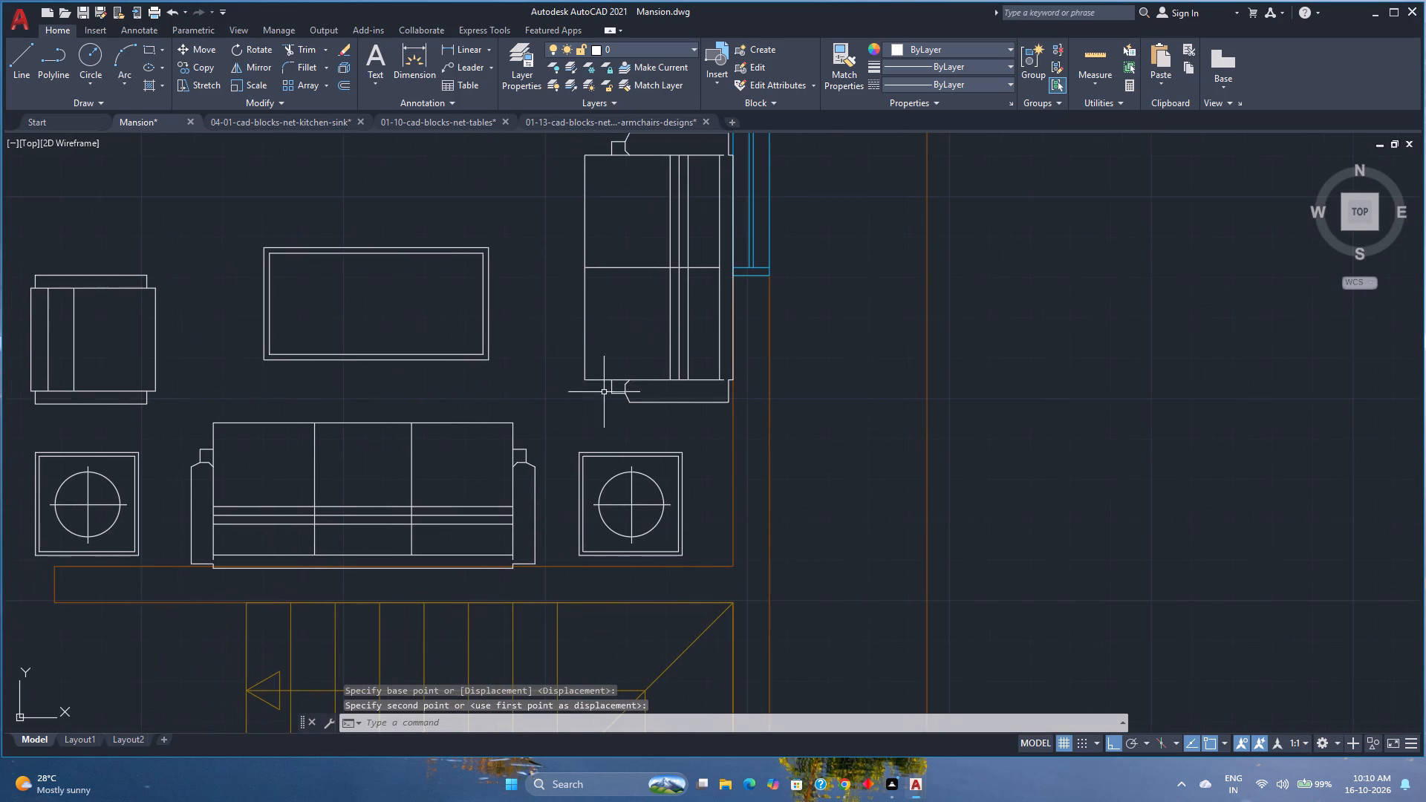
pyautogui.click(382, 555)
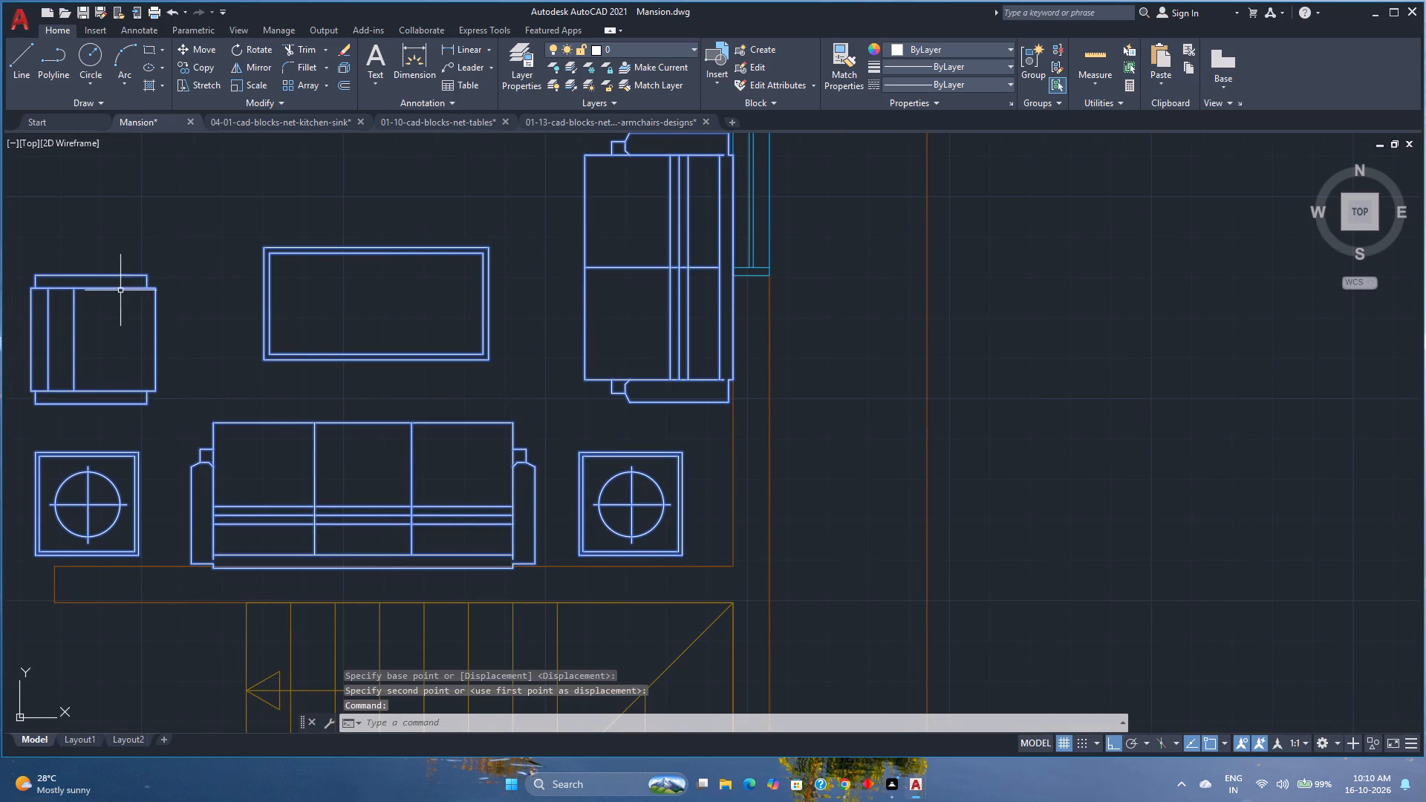
pyautogui.click(215, 49)
pyautogui.scroll(3, 390, 597)
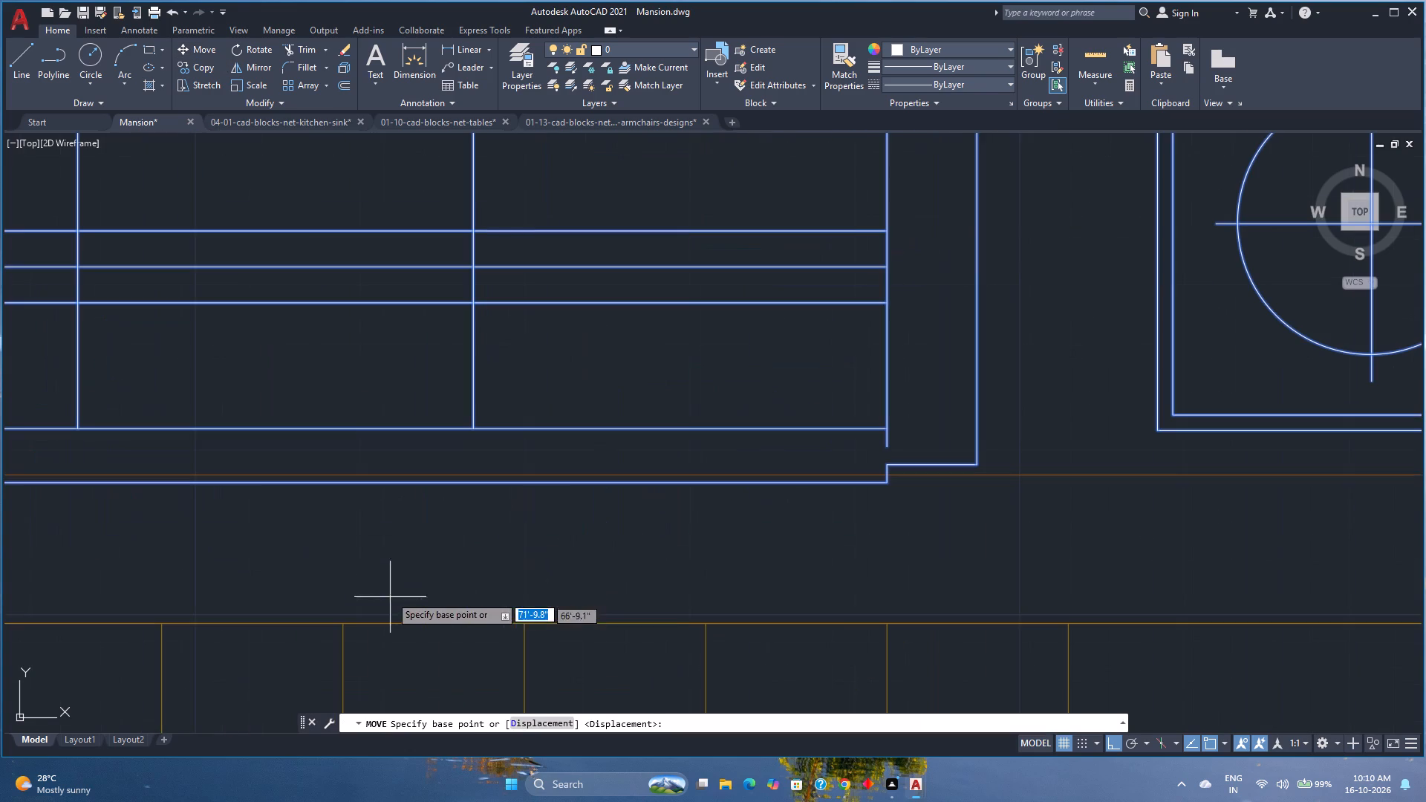
pyautogui.scroll(-2, 342, 486)
pyautogui.moveTo(342, 486); pyautogui.dragTo(343, 487, button='middle')
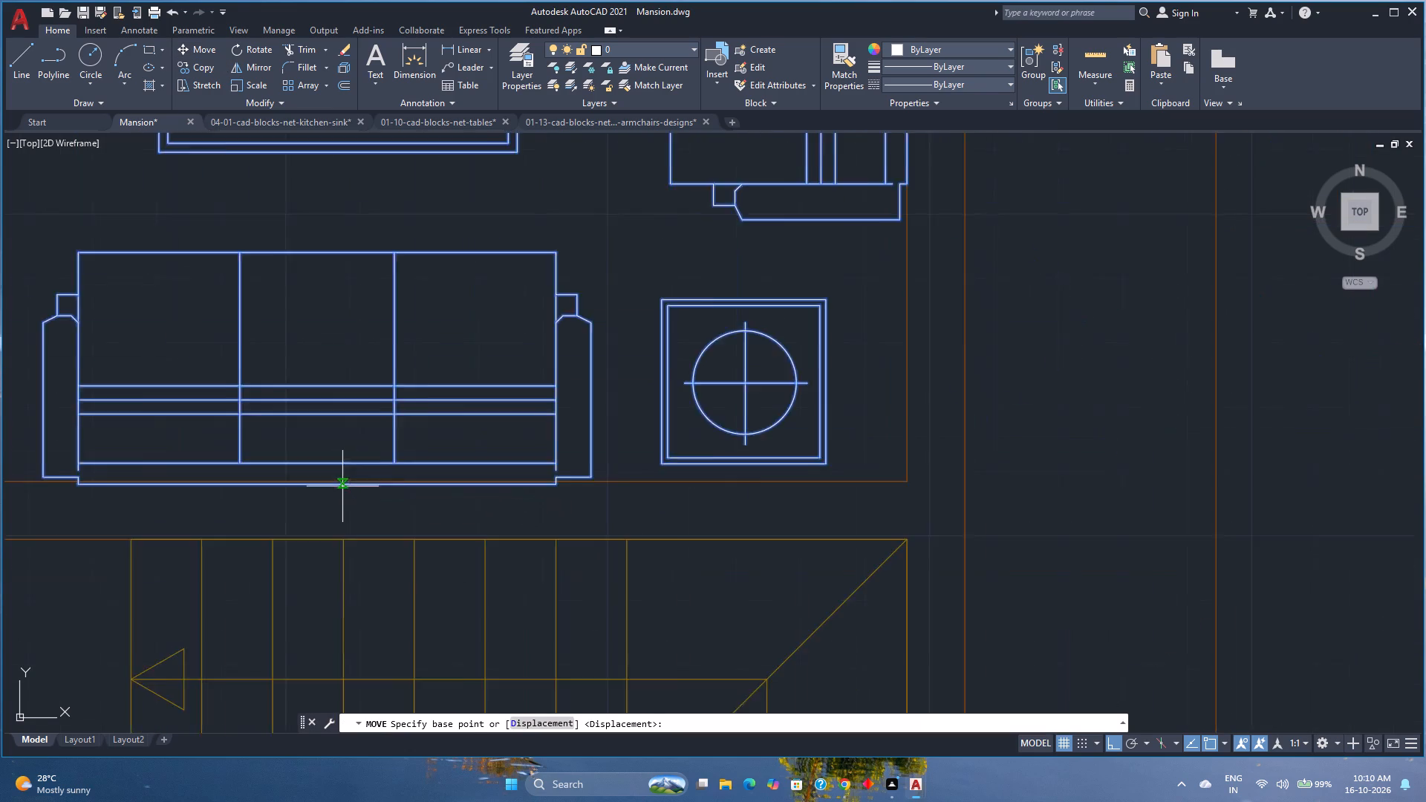
pyautogui.moveTo(343, 487); pyautogui.dragTo(511, 498, button='middle')
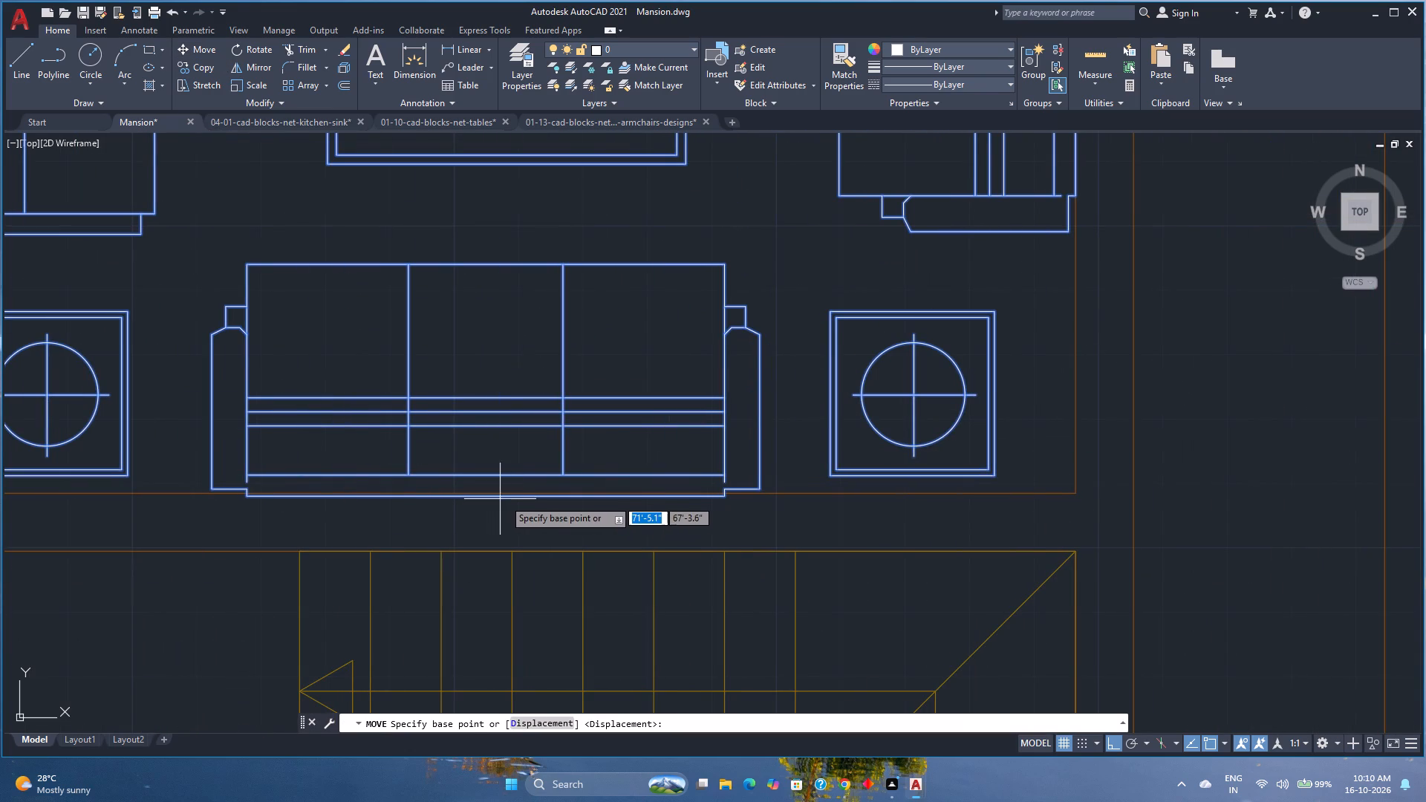
pyautogui.click(486, 498)
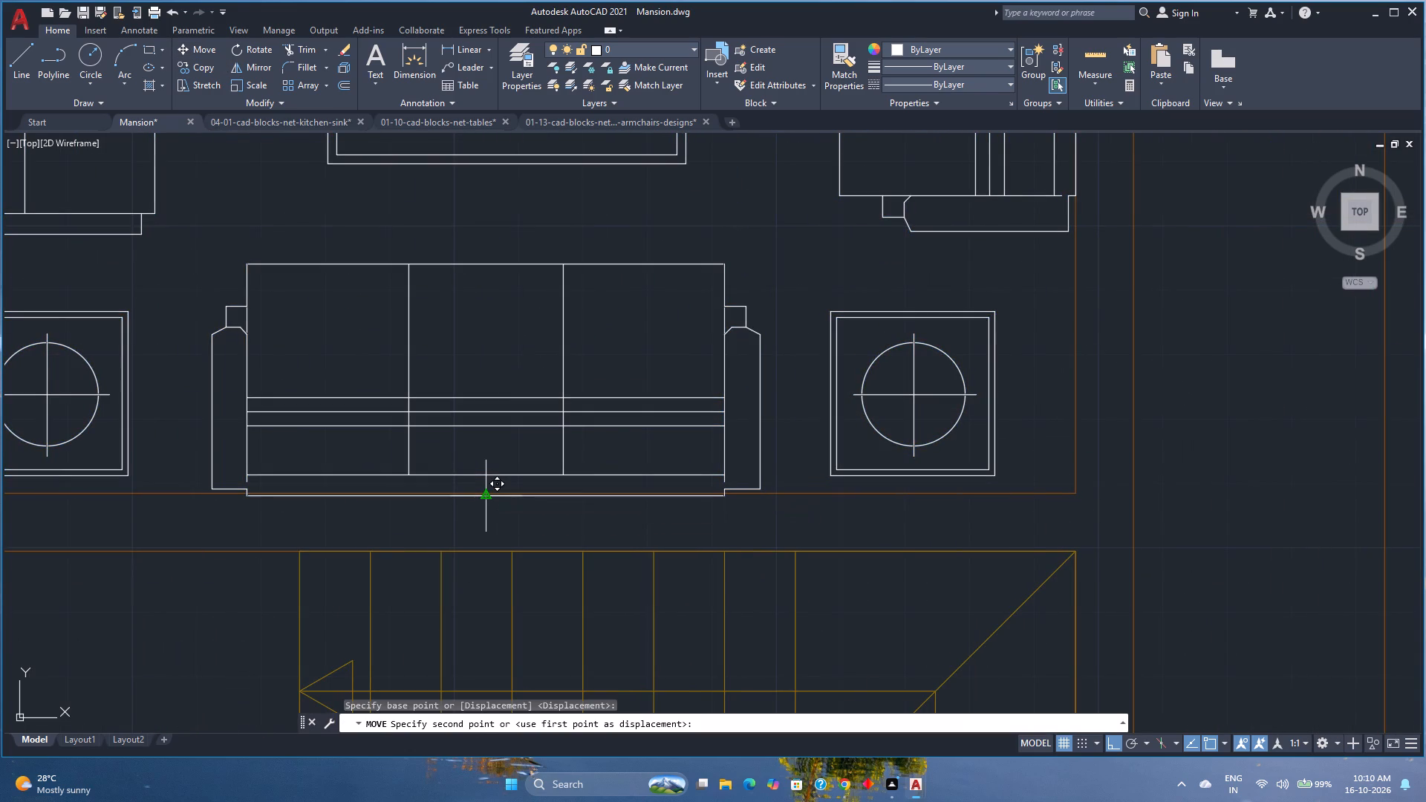
pyautogui.click(486, 490)
# Review the hall's furniture arrangement and measure the spacing between the coffee table and the three-seater sofa.
pyautogui.scroll(-3, 486, 488)
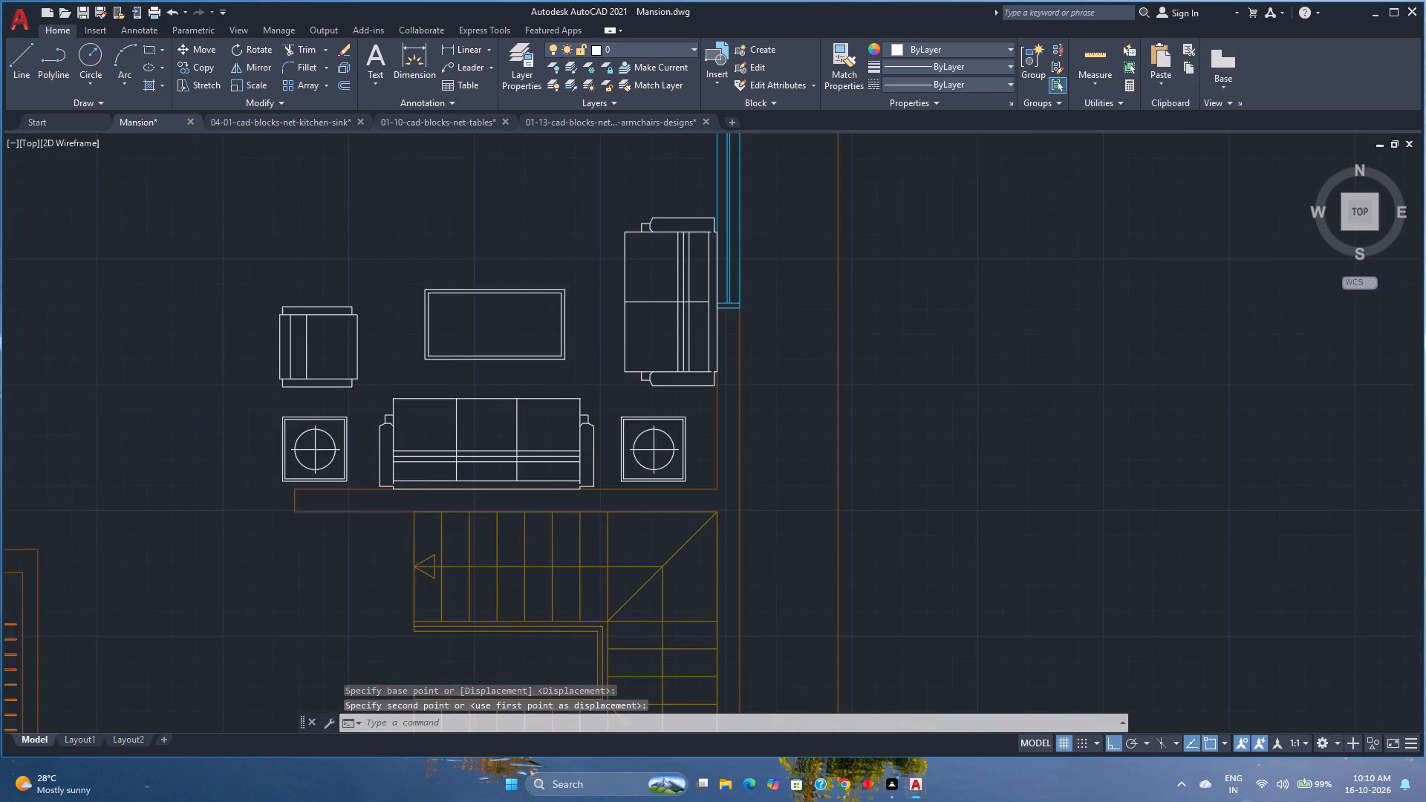
pyautogui.moveTo(425, 496); pyautogui.dragTo(539, 465, button='middle')
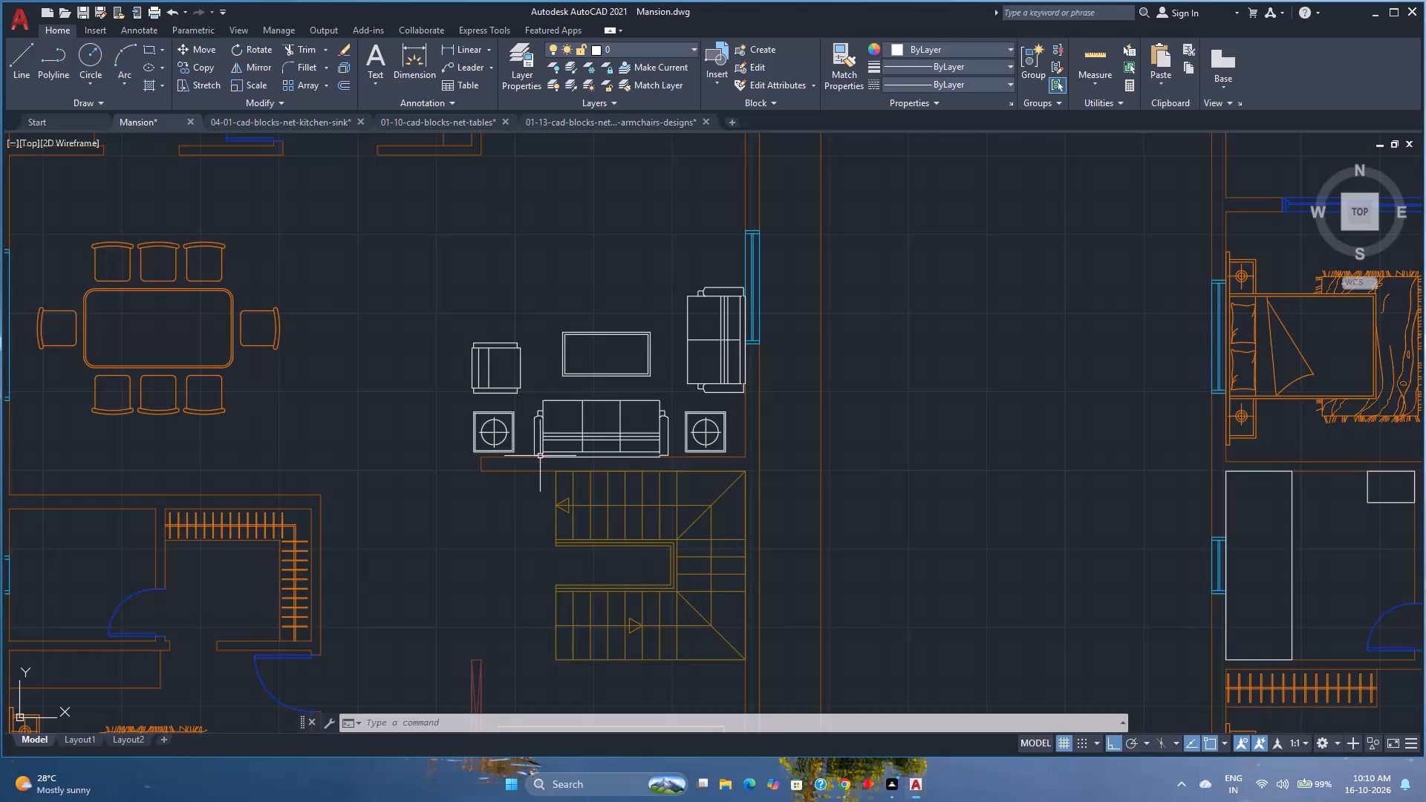
pyautogui.scroll(1, 449, 489)
pyautogui.moveTo(449, 488); pyautogui.dragTo(475, 440, button='middle')
pyautogui.scroll(-2, 476, 438)
pyautogui.scroll(2, 476, 438)
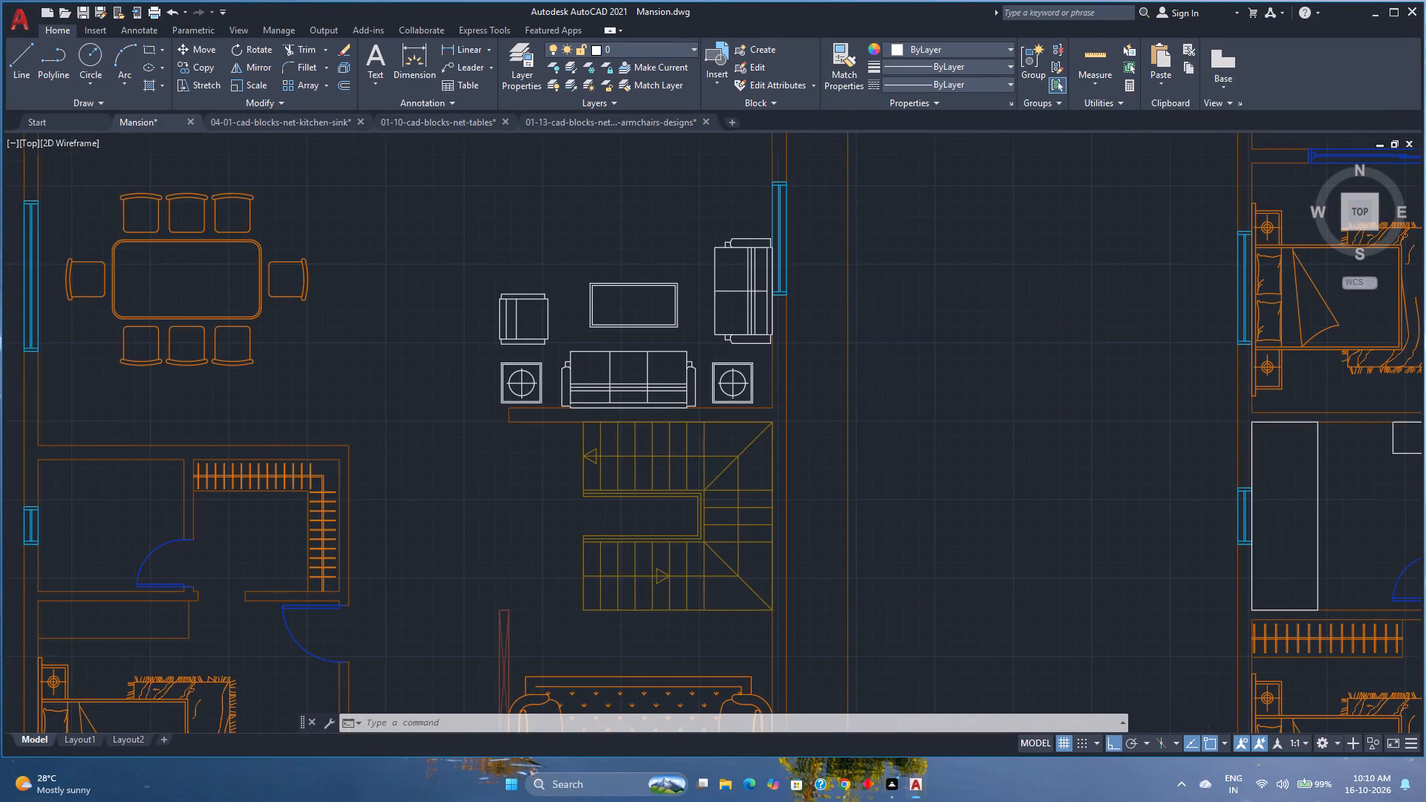
pyautogui.scroll(-2, 476, 438)
pyautogui.moveTo(589, 365); pyautogui.dragTo(561, 397, button='middle')
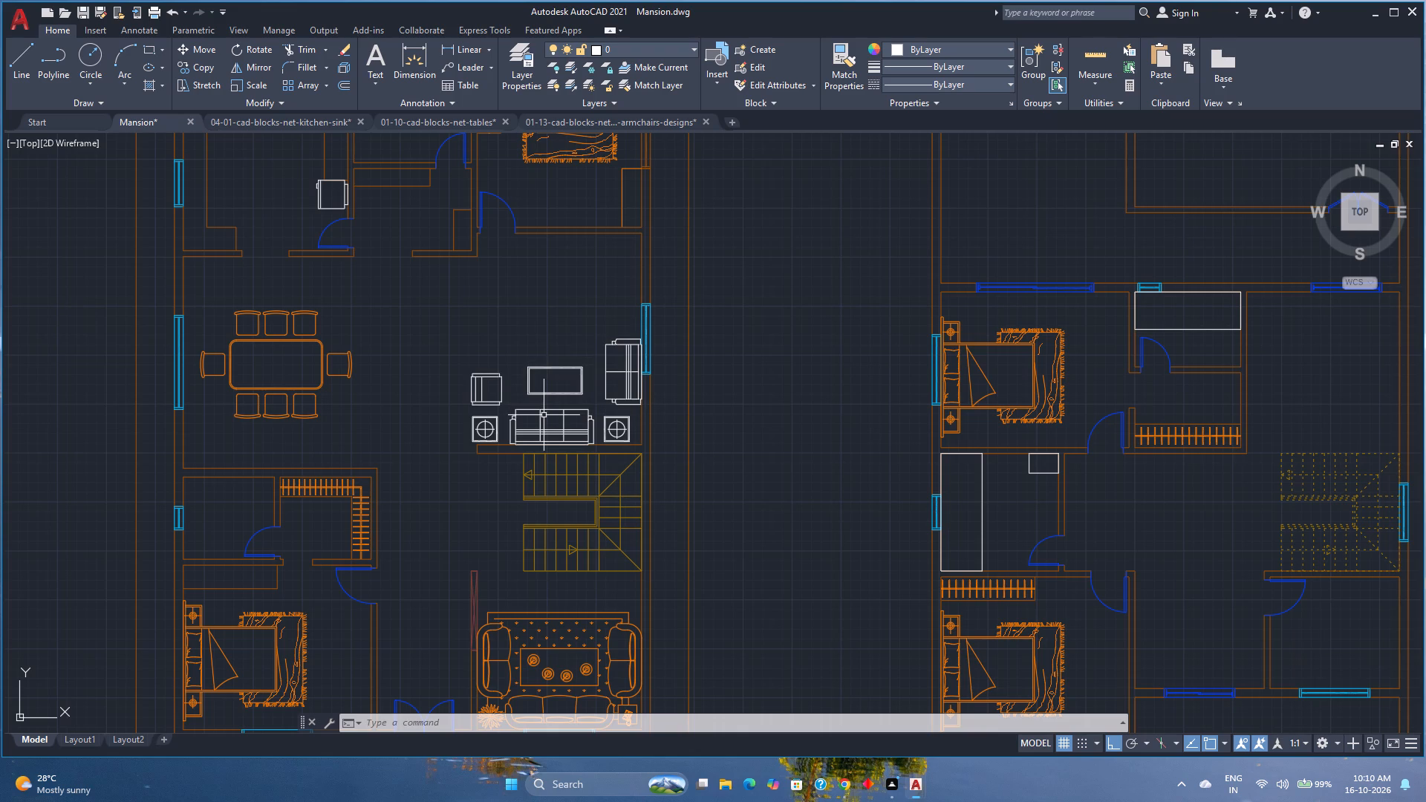
pyautogui.click(1083, 65)
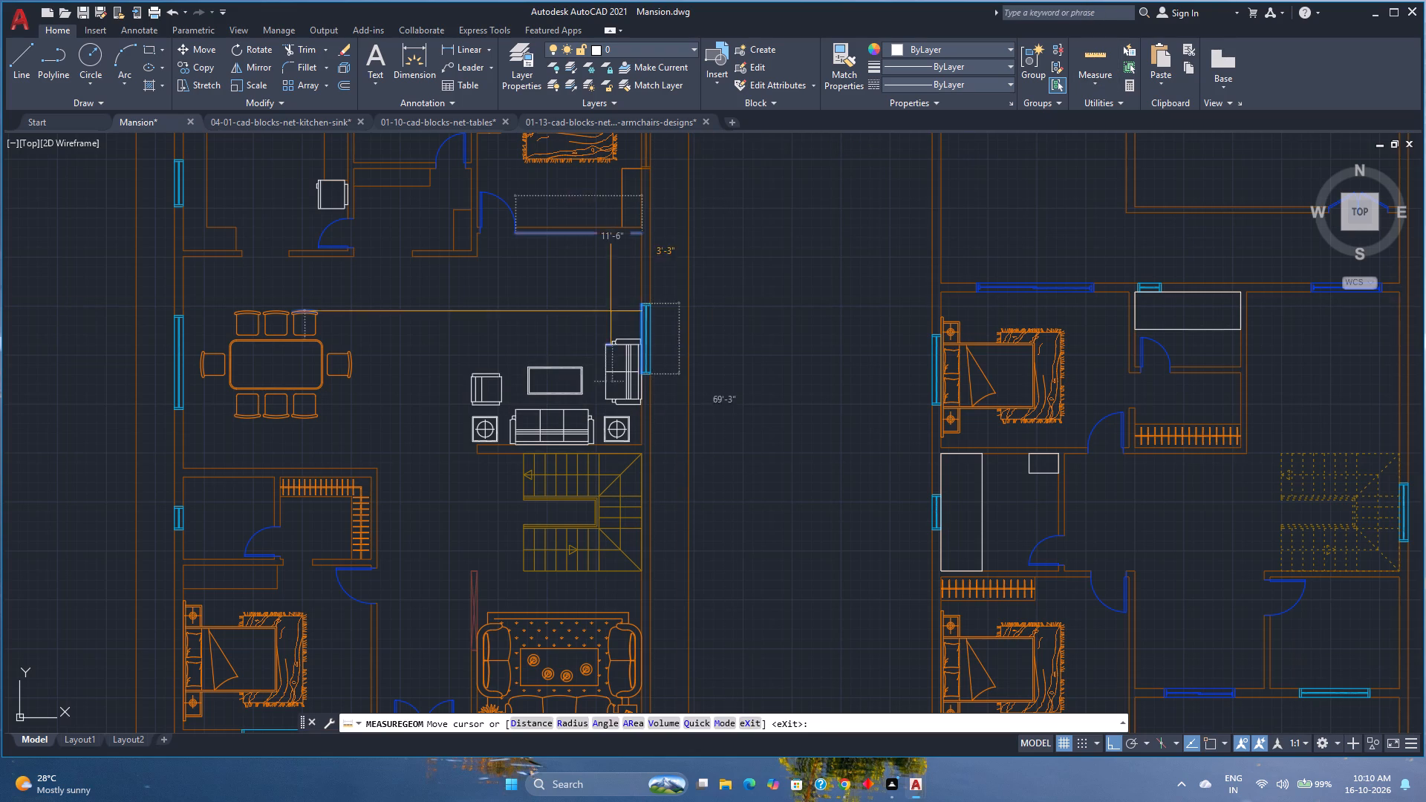
pyautogui.scroll(2, 567, 388)
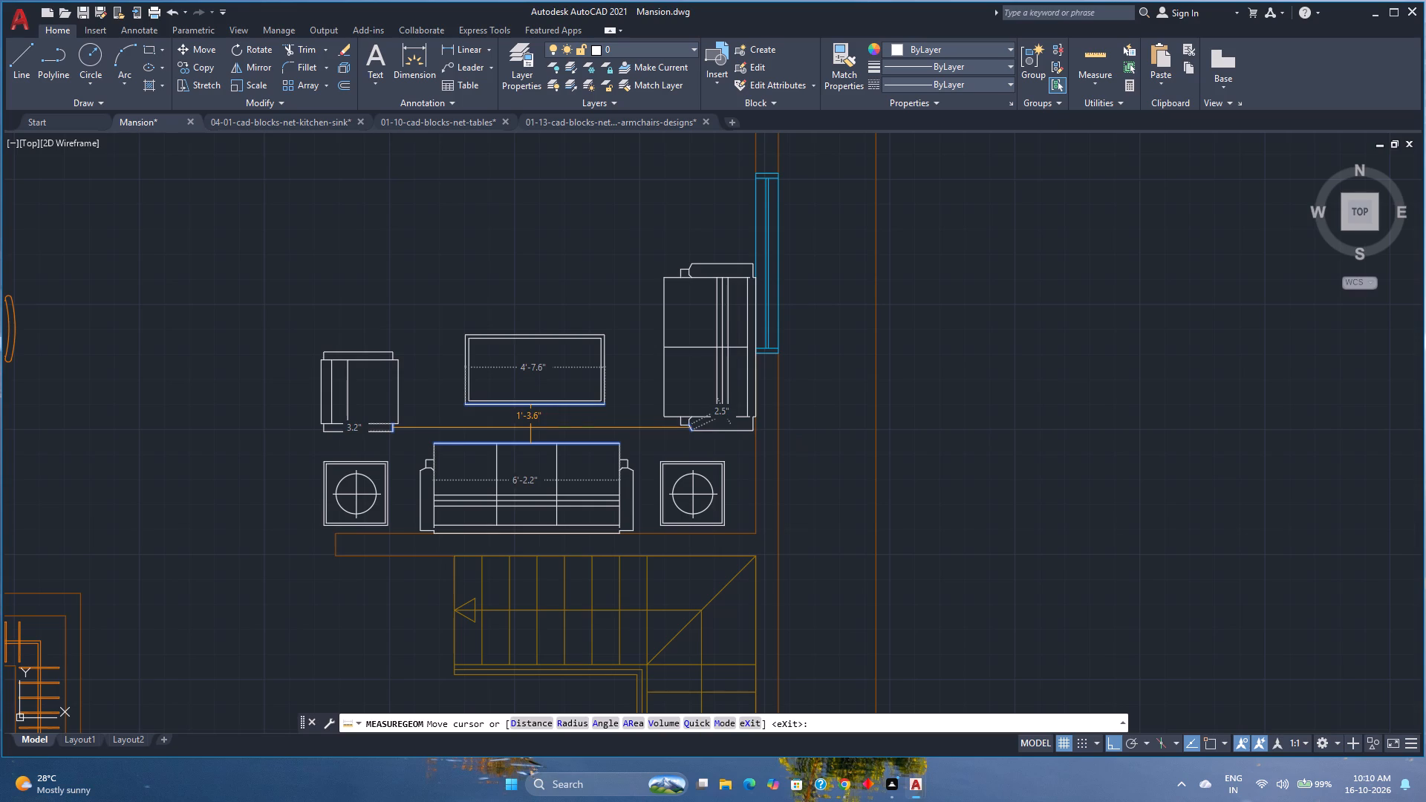
pyautogui.press('Escape')
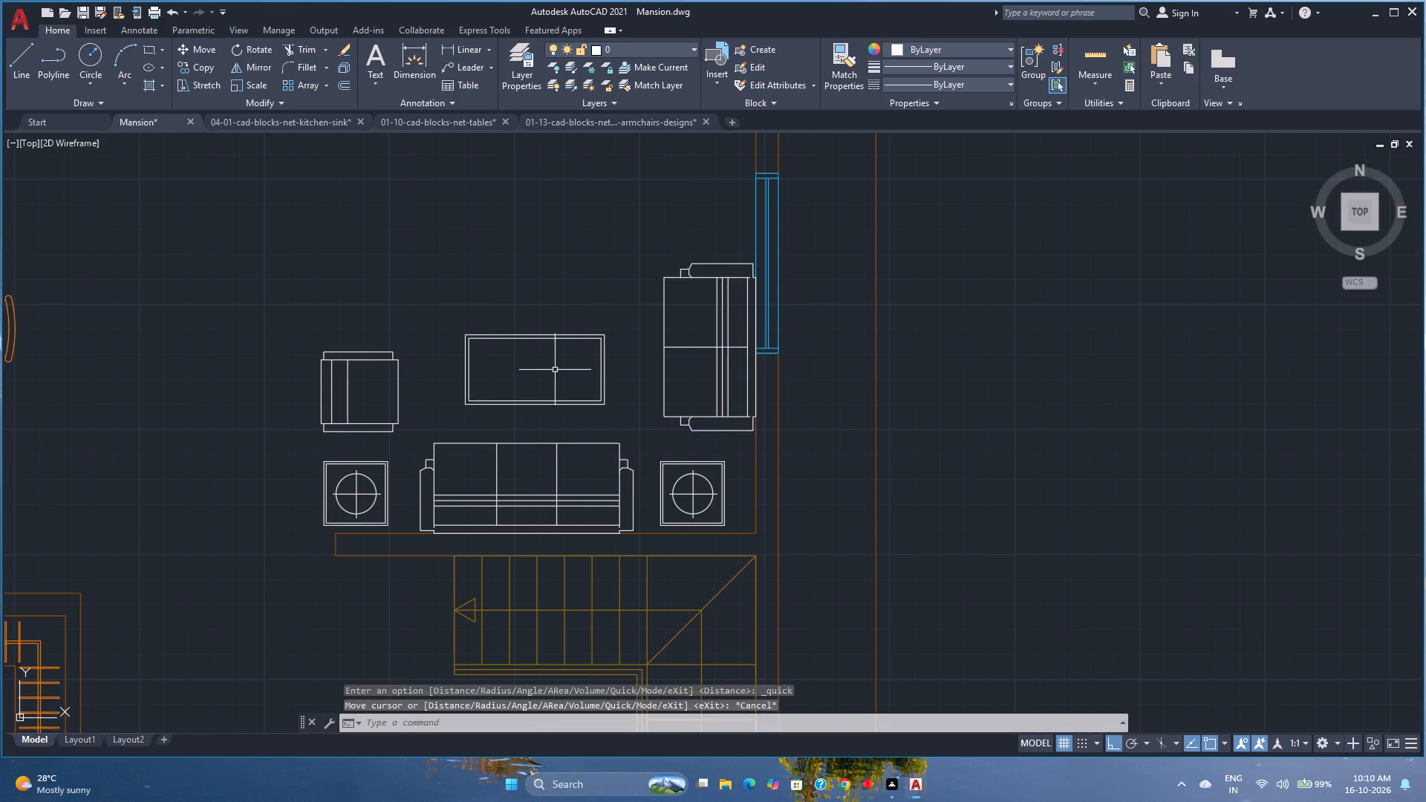
# Assign the hall's sofa set to the Furniture layer.
pyautogui.scroll(-1, 554, 354)
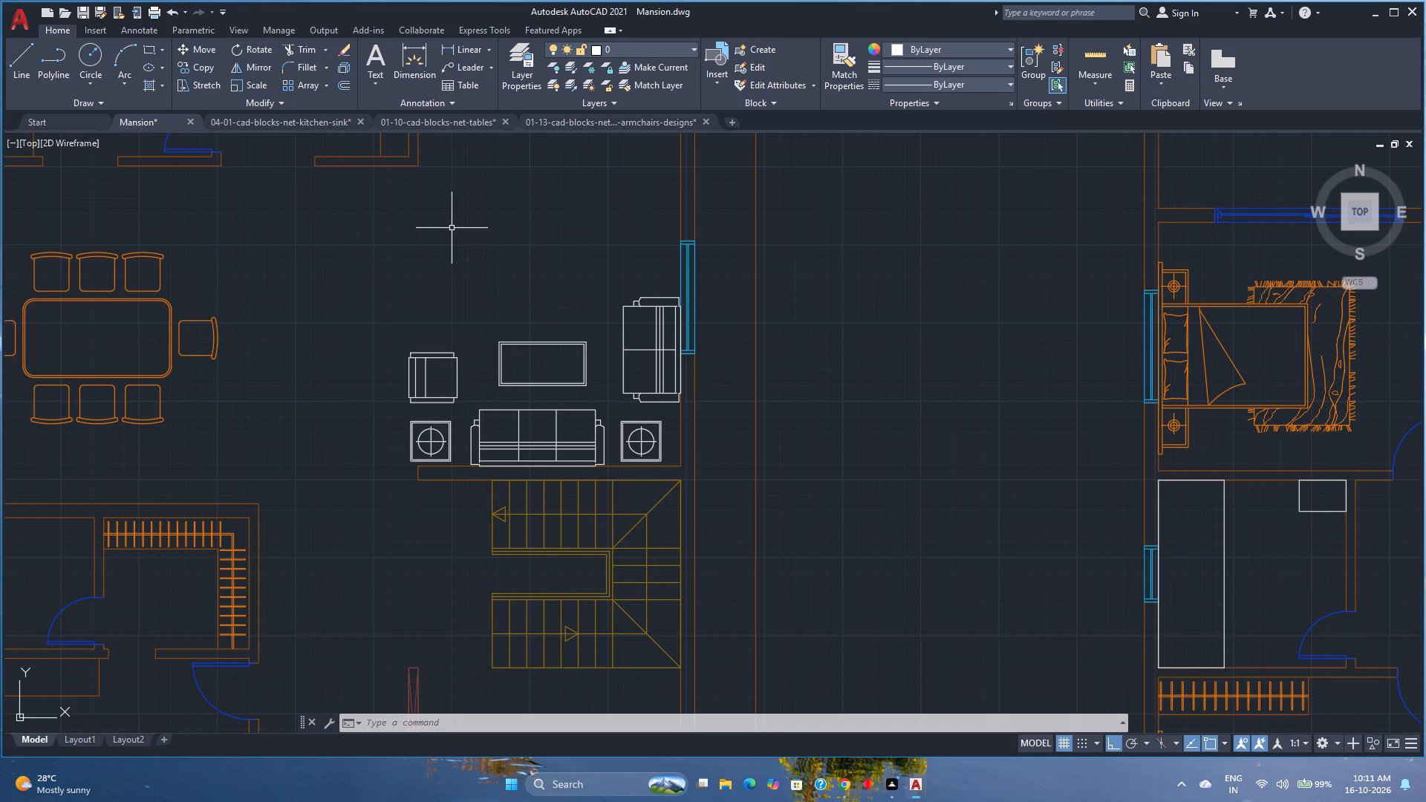
pyautogui.moveTo(476, 252); pyautogui.dragTo(472, 375, button='middle')
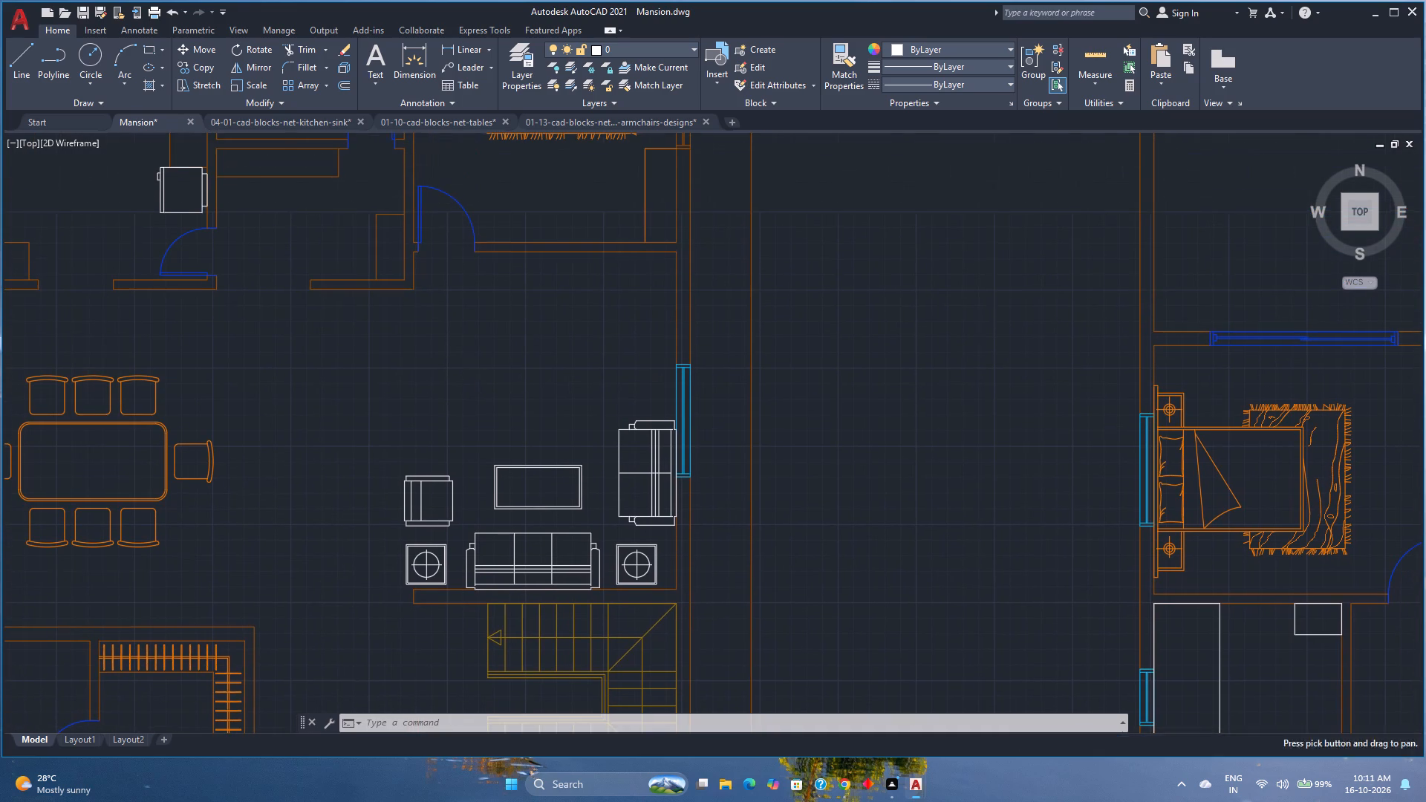
pyautogui.scroll(-2, 476, 361)
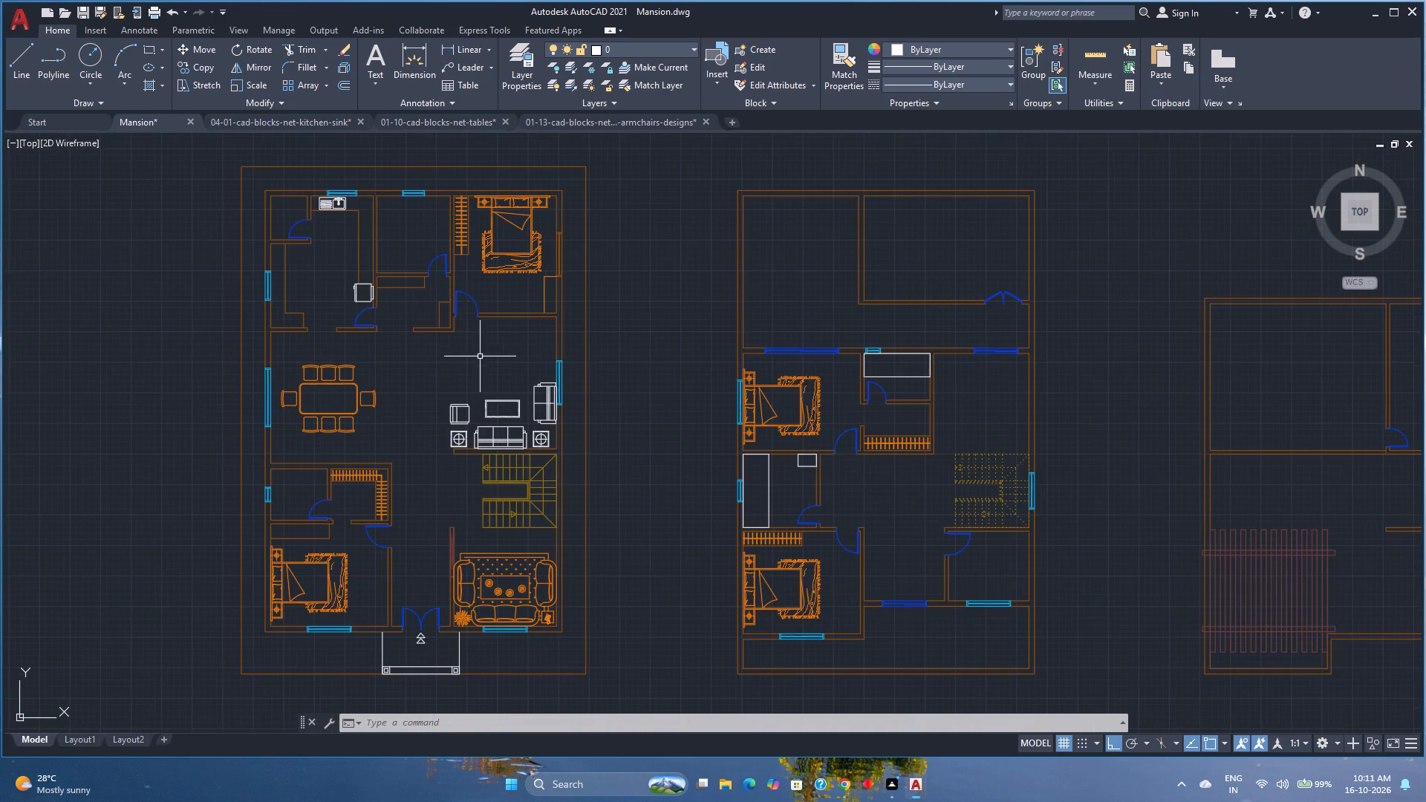
pyautogui.click(497, 401)
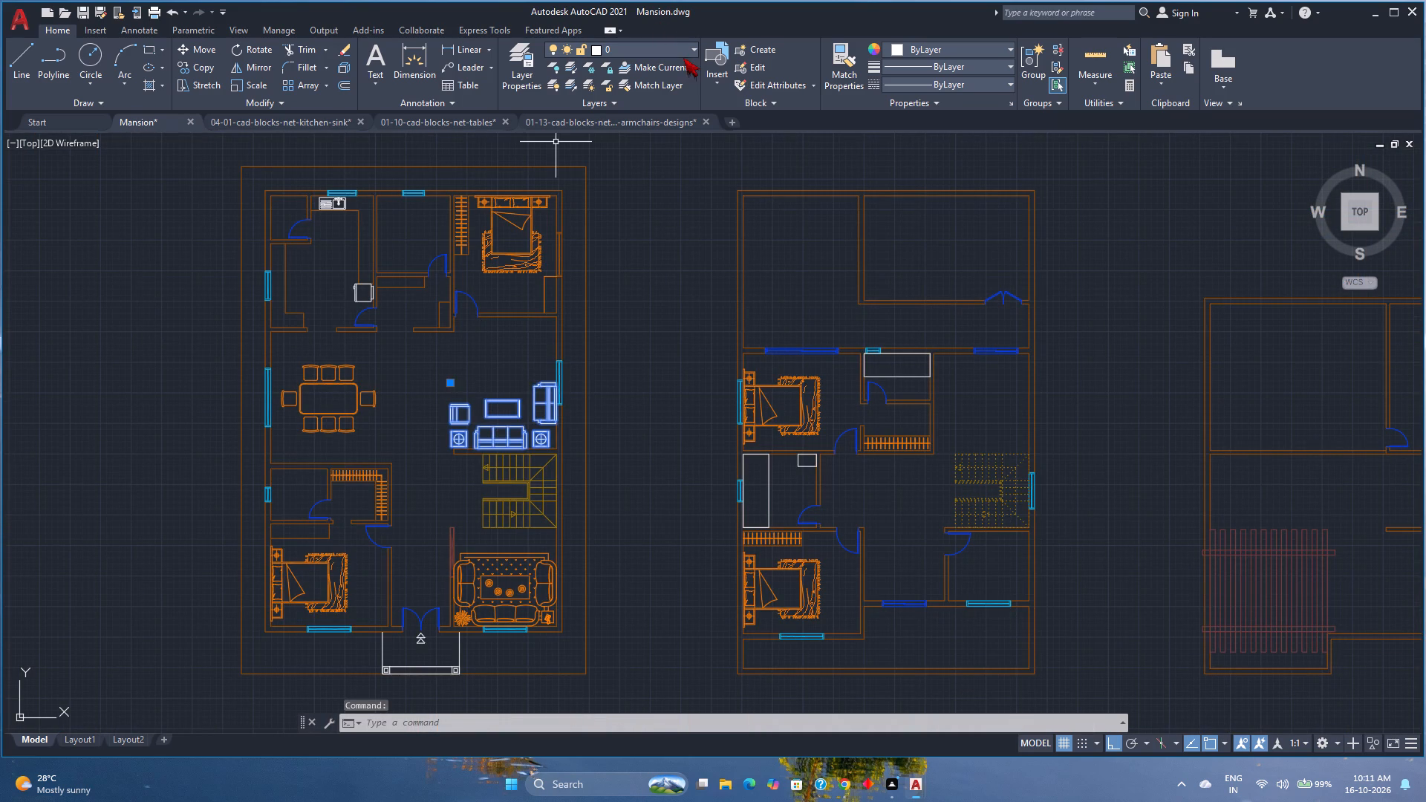
pyautogui.click(671, 45)
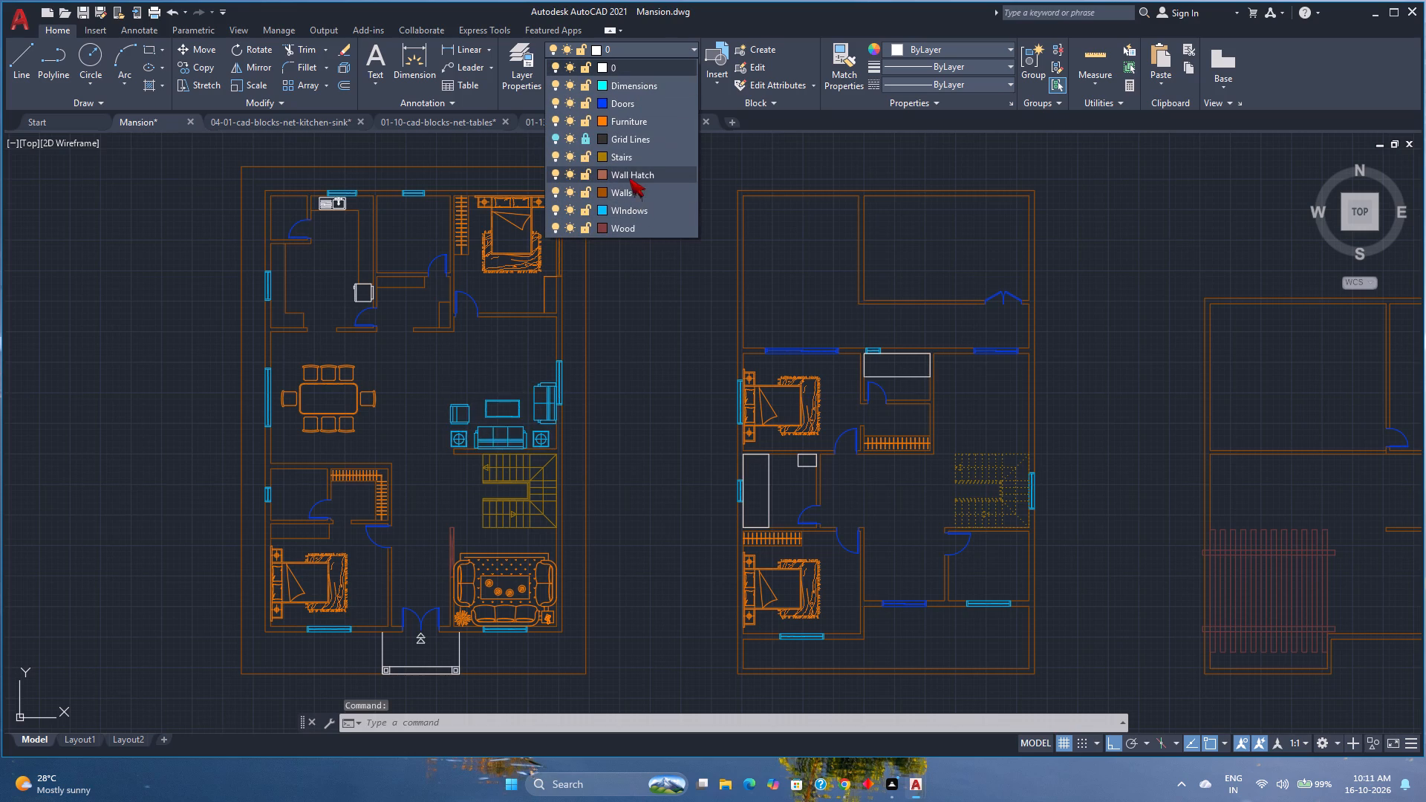
pyautogui.click(621, 121)
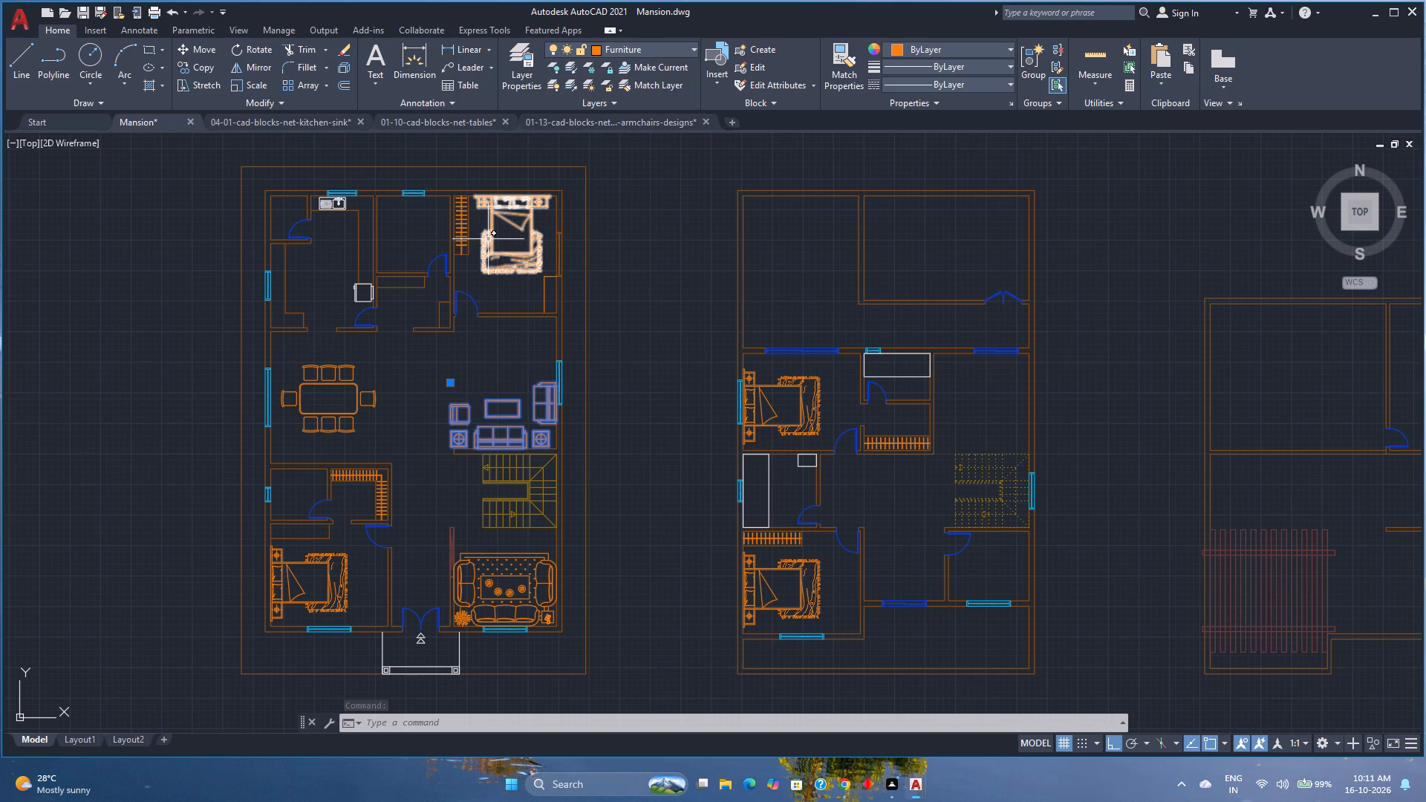
pyautogui.press('Escape')
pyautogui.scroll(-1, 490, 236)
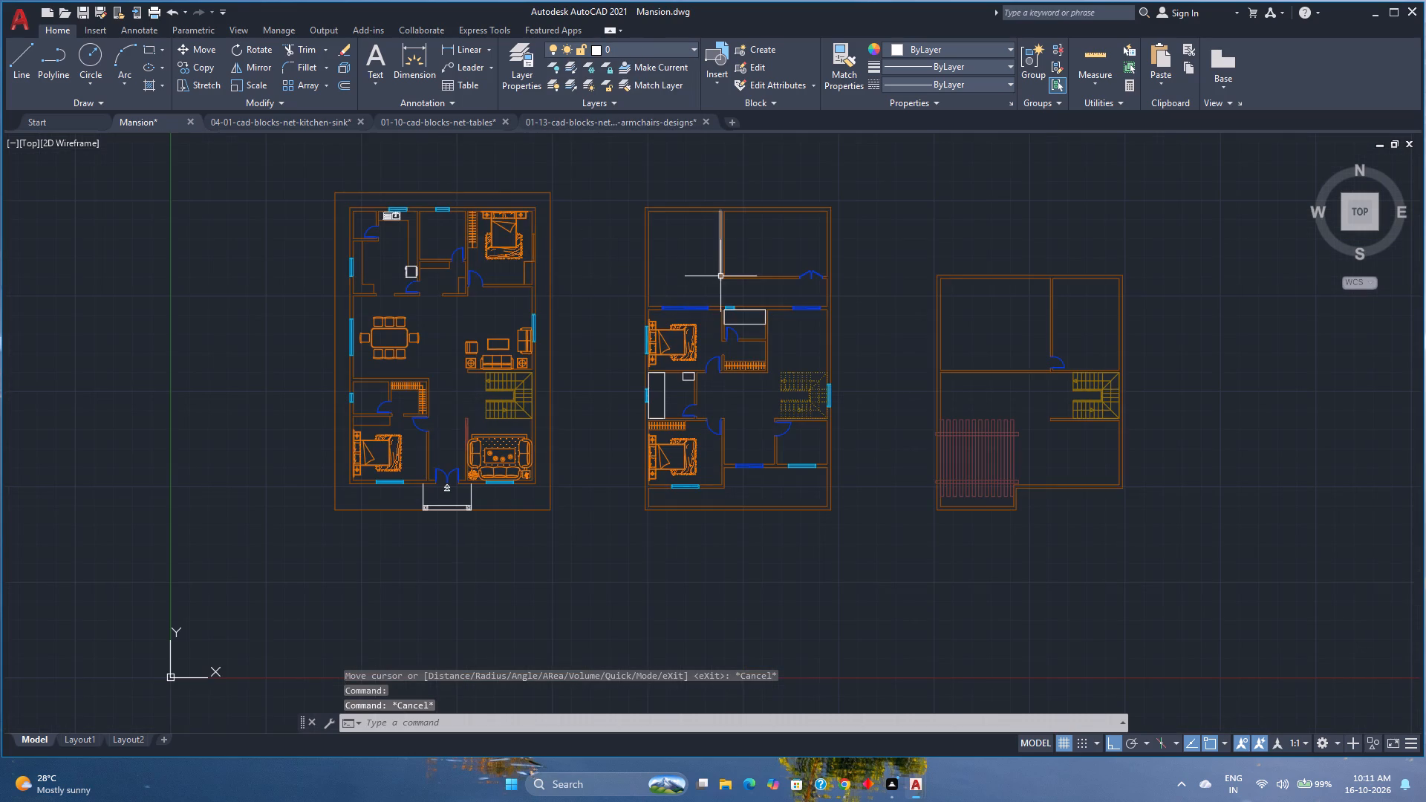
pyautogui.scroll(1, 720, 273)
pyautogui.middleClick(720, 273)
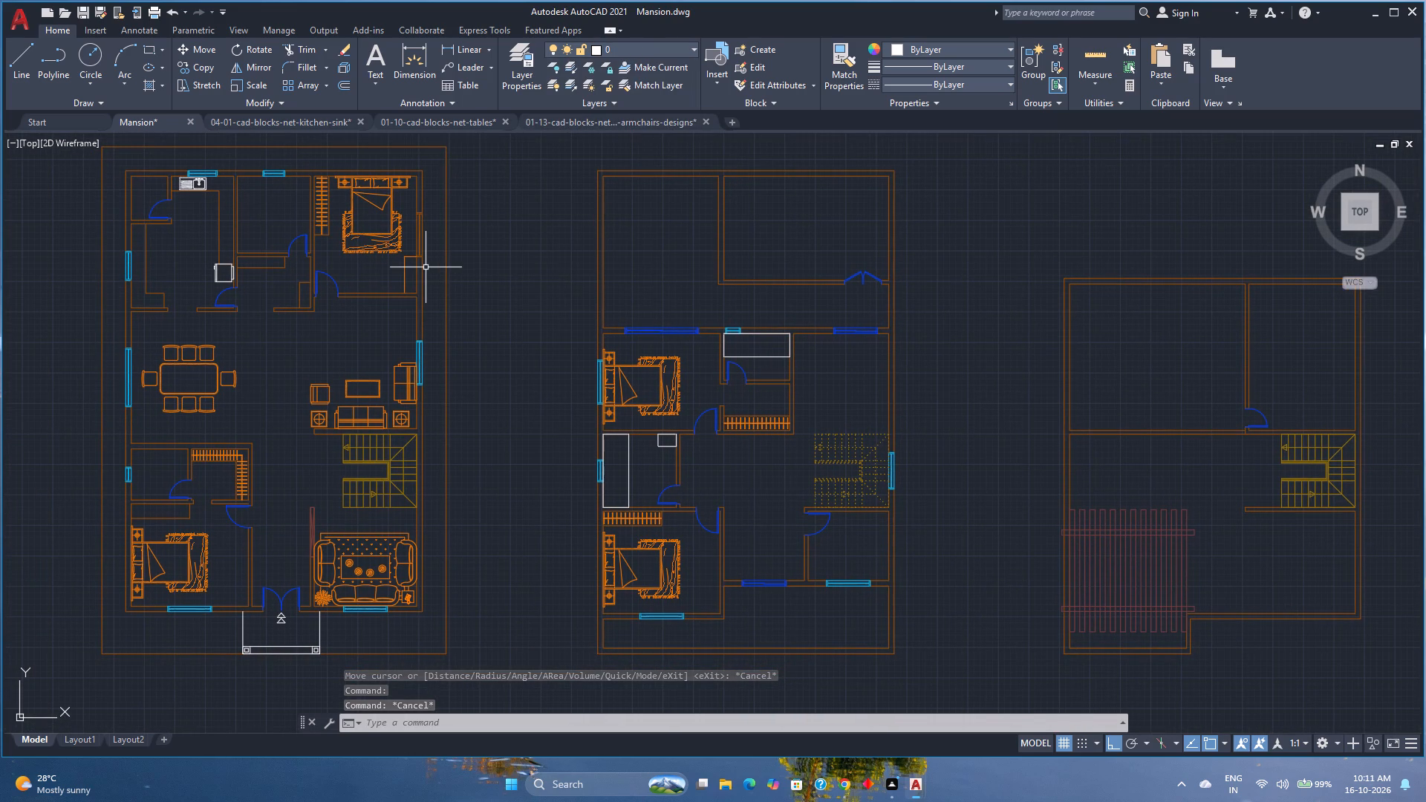
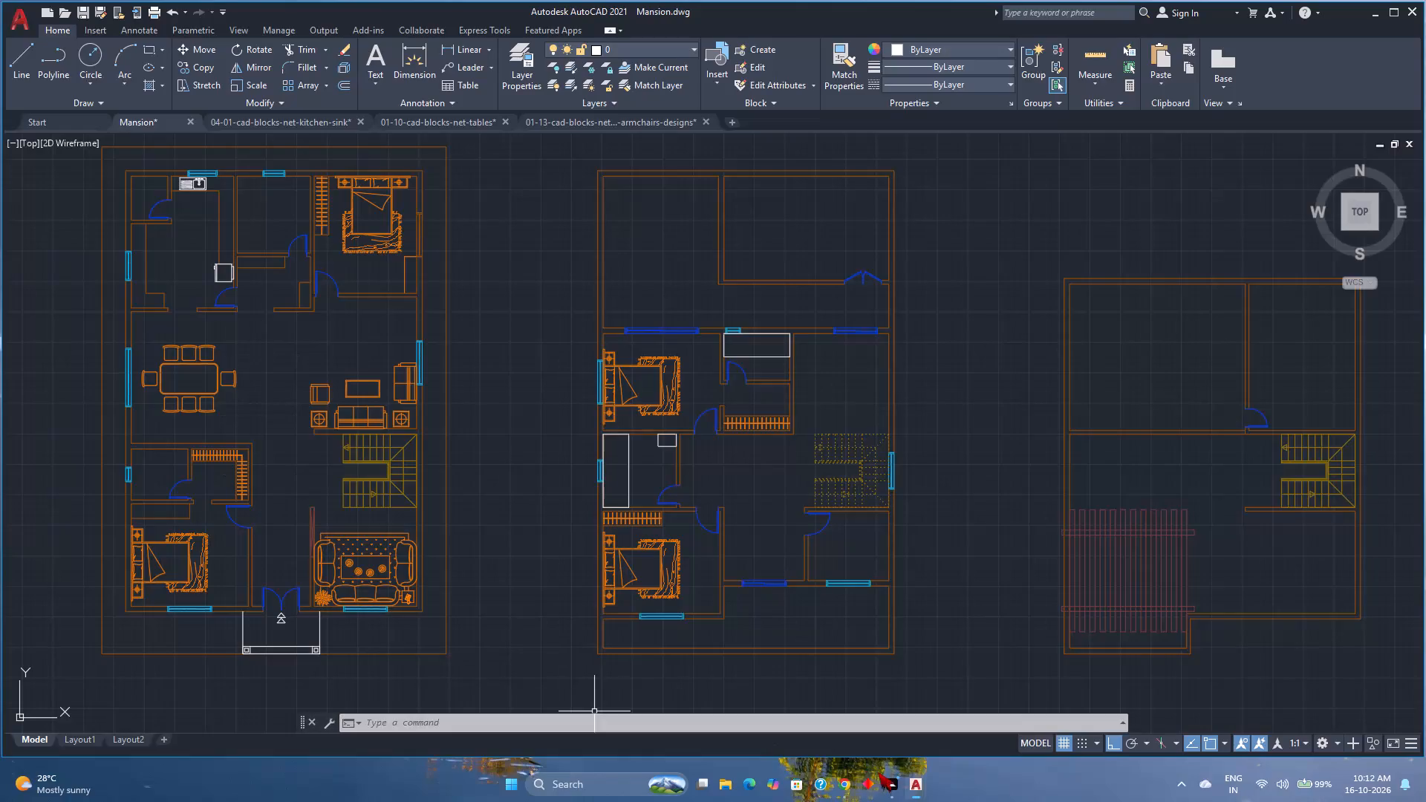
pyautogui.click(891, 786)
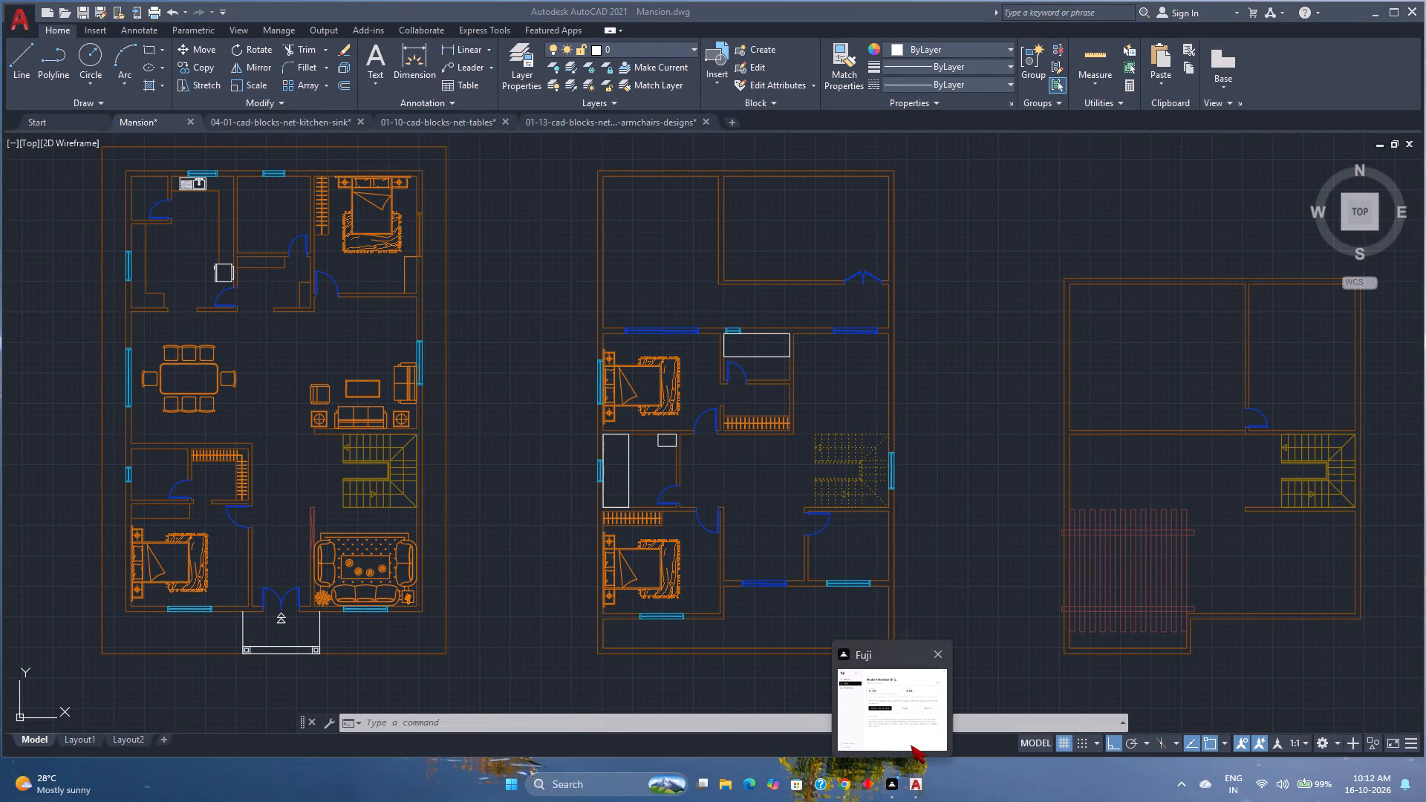
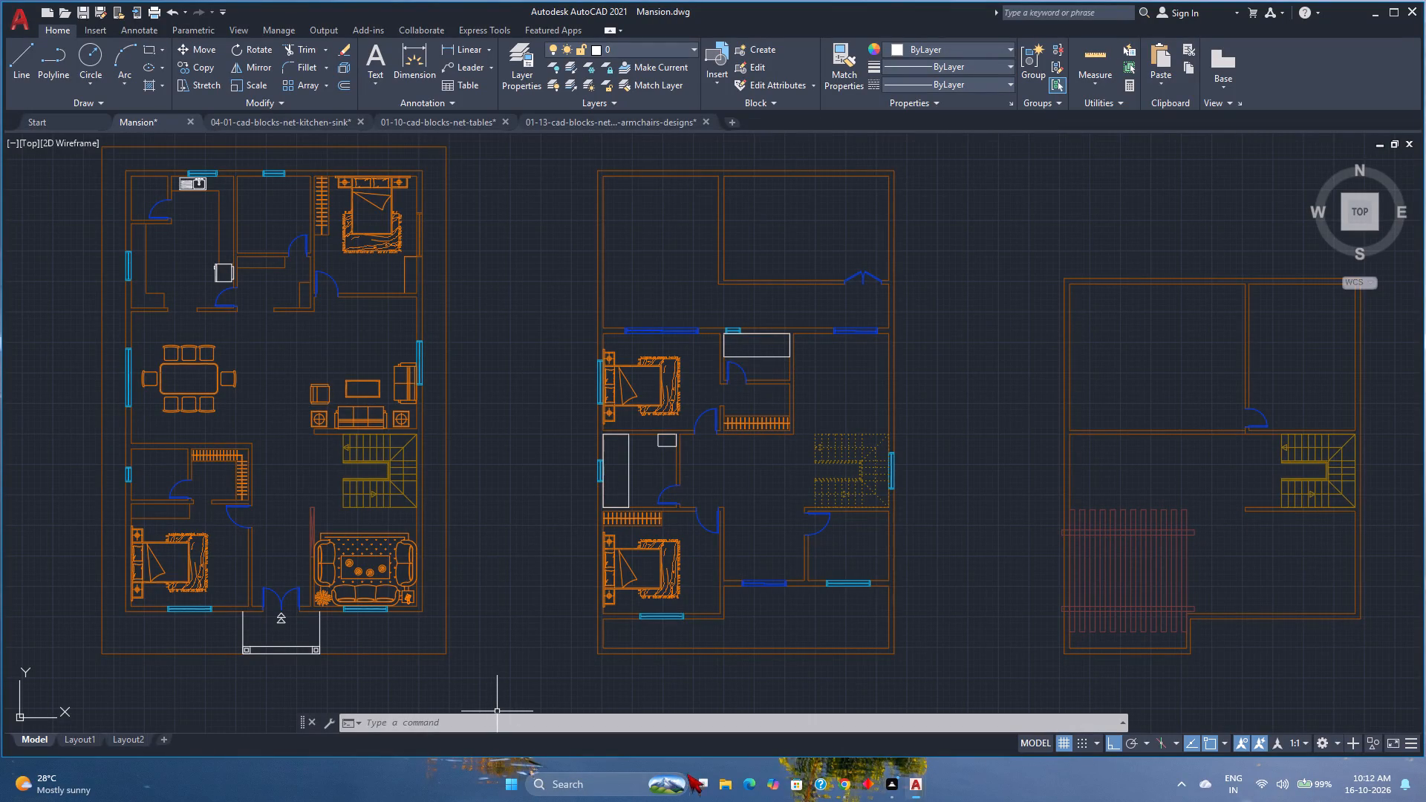
# Join the inner wall lines along the stair side and outer side of the second plan's small room beside the sliding-door area into one polyline.
pyautogui.scroll(2, 784, 589)
pyautogui.scroll(-1, 784, 589)
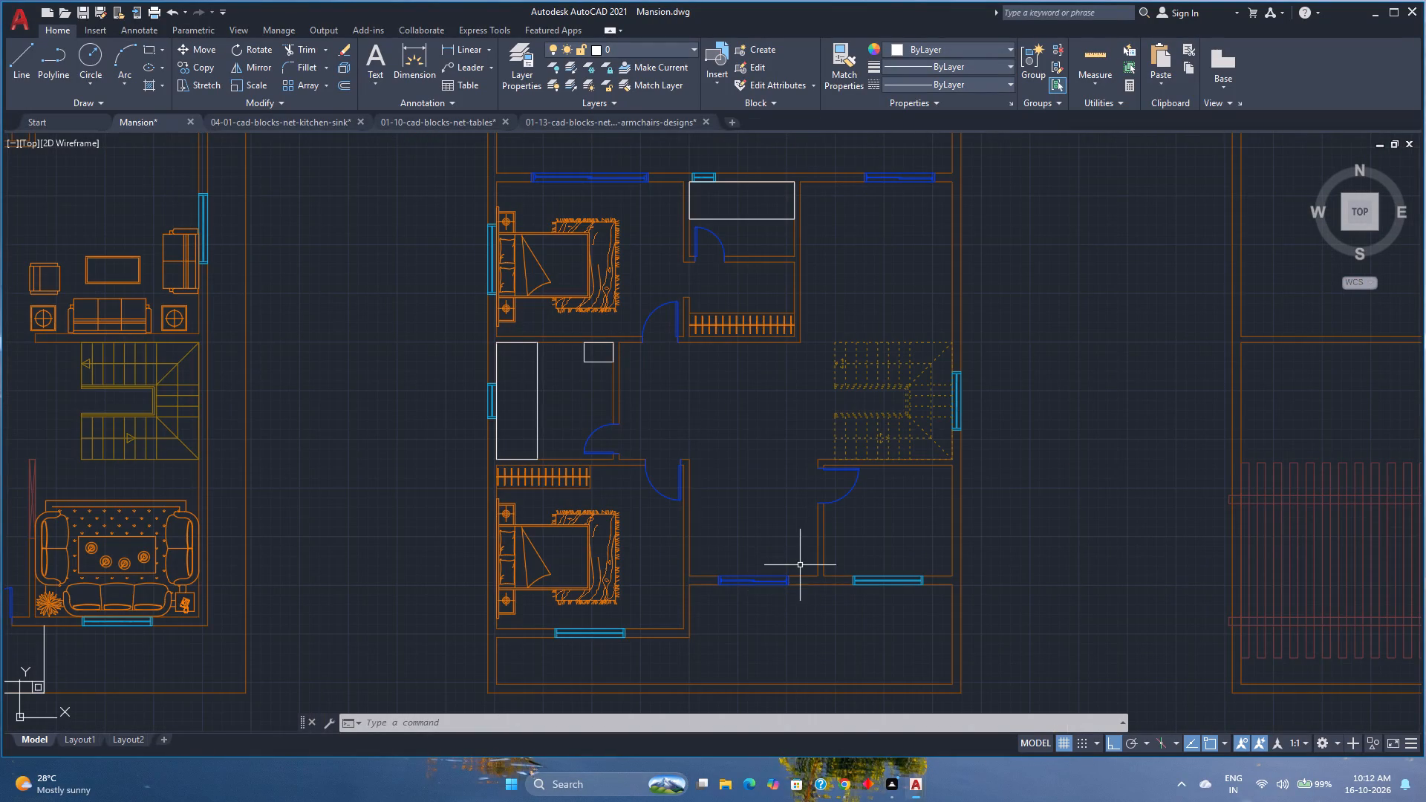
pyautogui.click(951, 509)
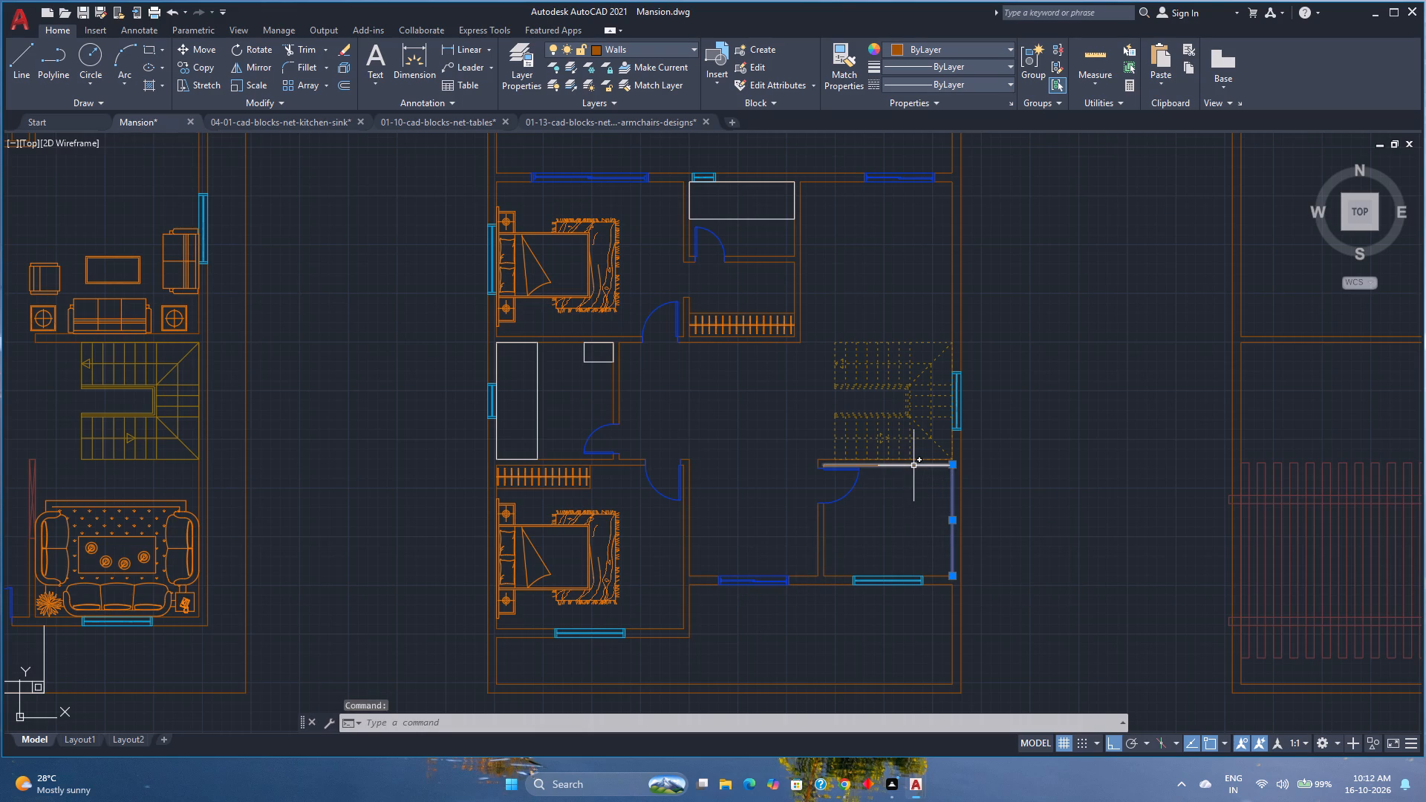
pyautogui.click(914, 466)
pyautogui.press('j')
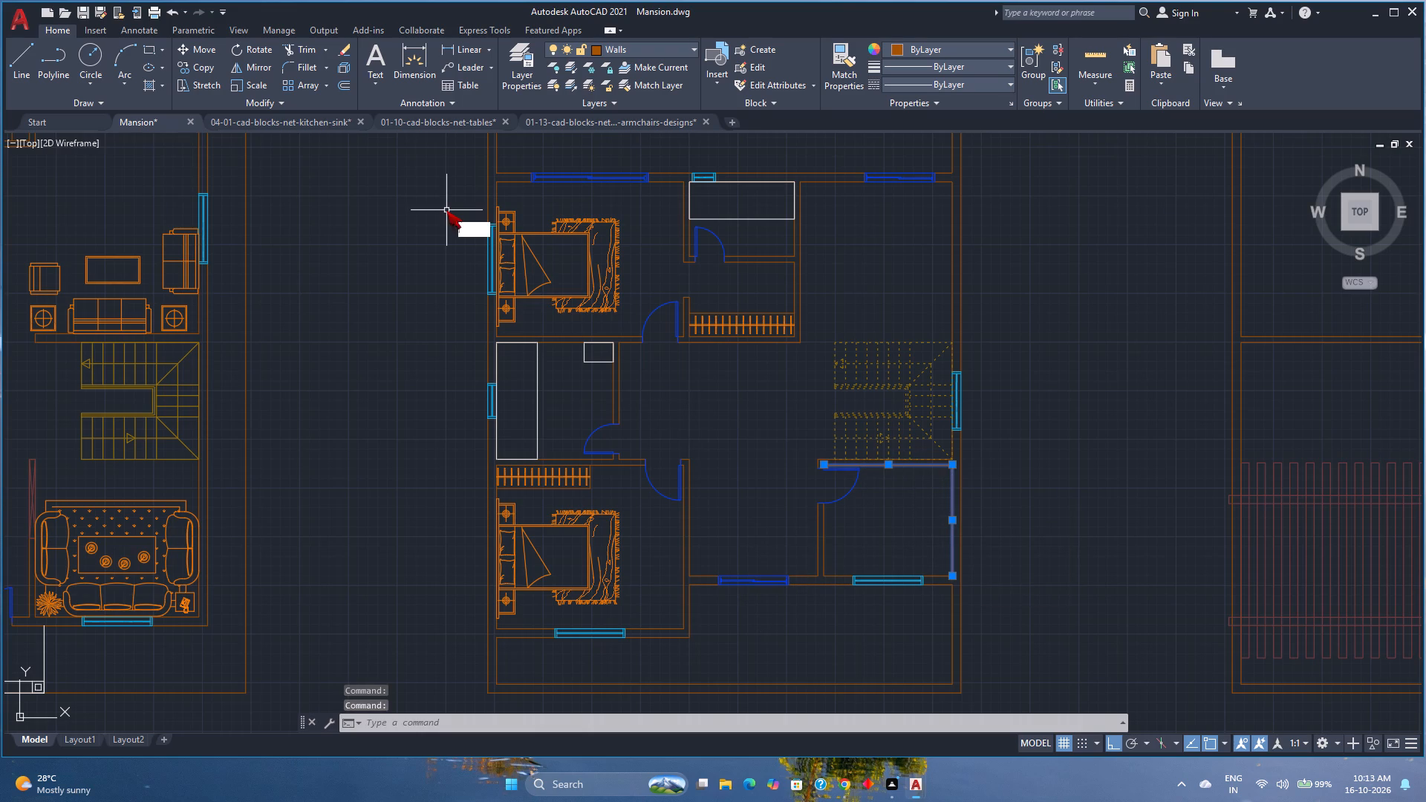
pyautogui.press('Return')
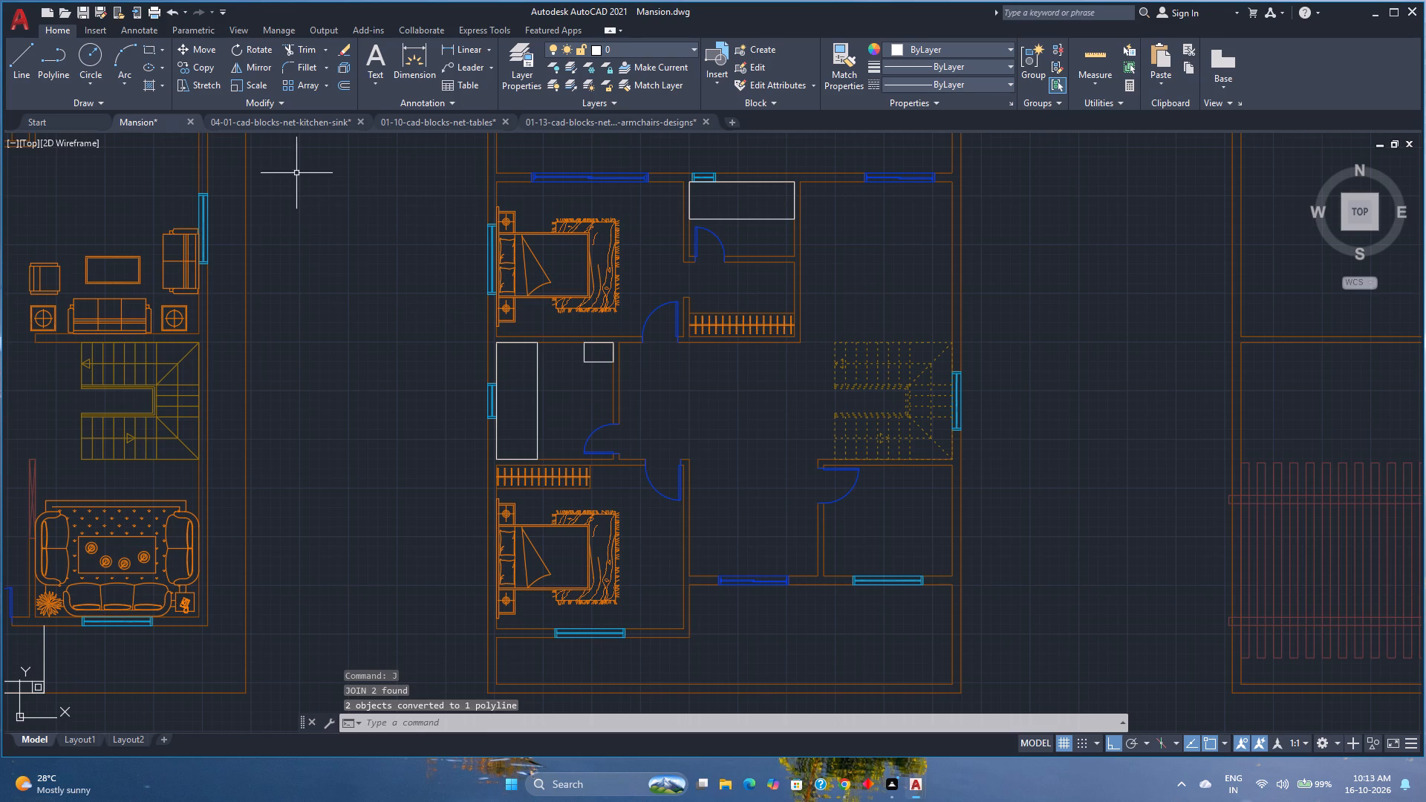
# Offset the joined wall polyline 1'6" into the small room below the second plan's stairs.
pyautogui.click(352, 83)
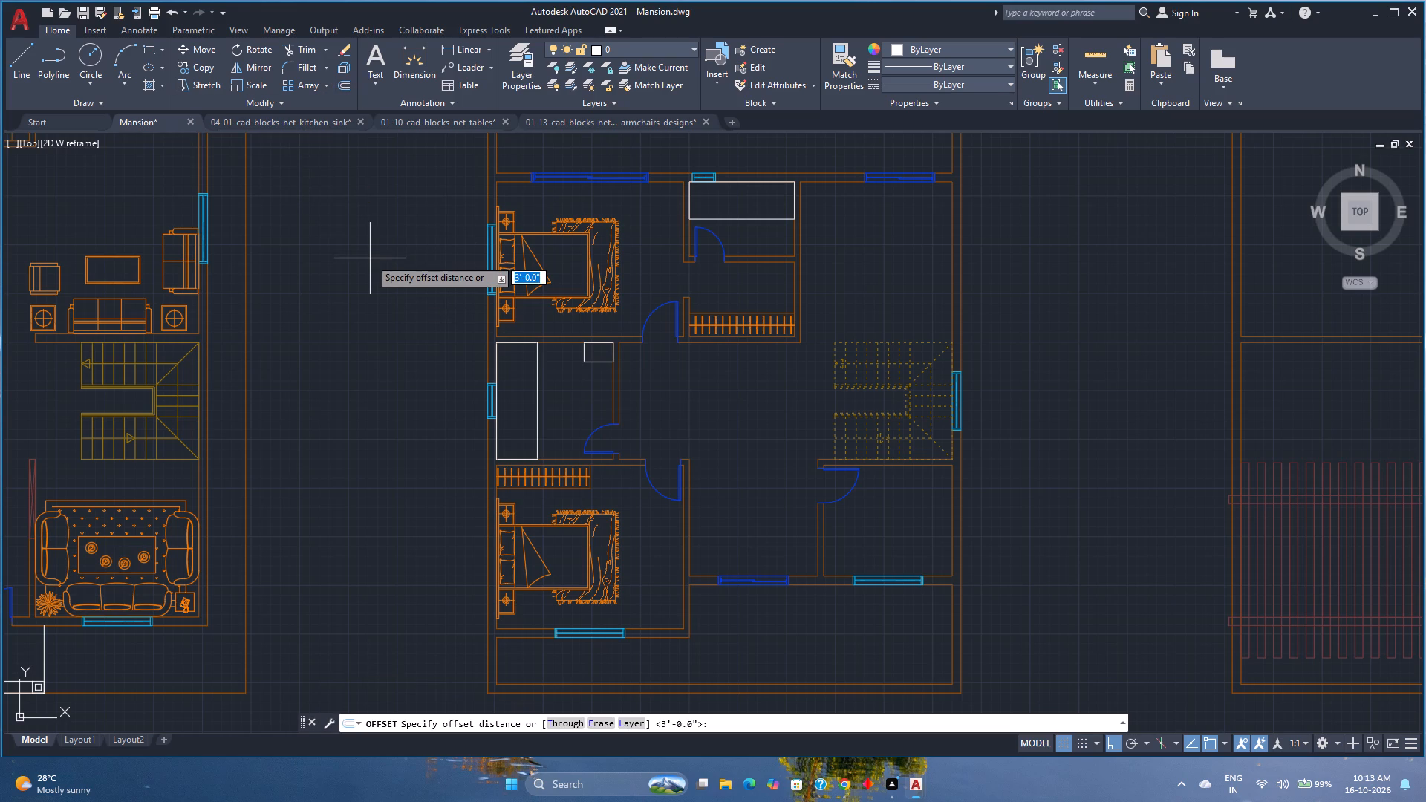
pyautogui.write('1\'8"')
pyautogui.press('Return')
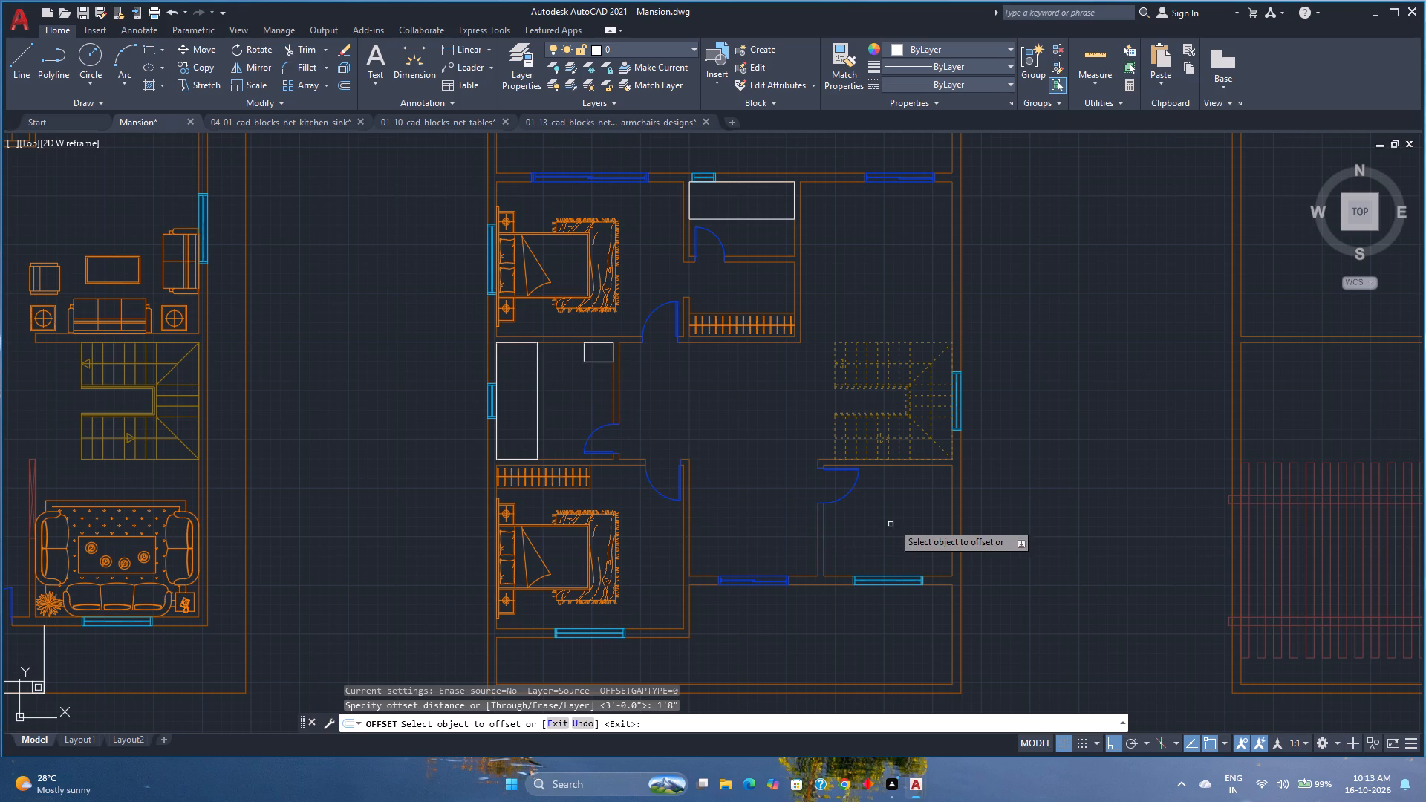
pyautogui.click(953, 513)
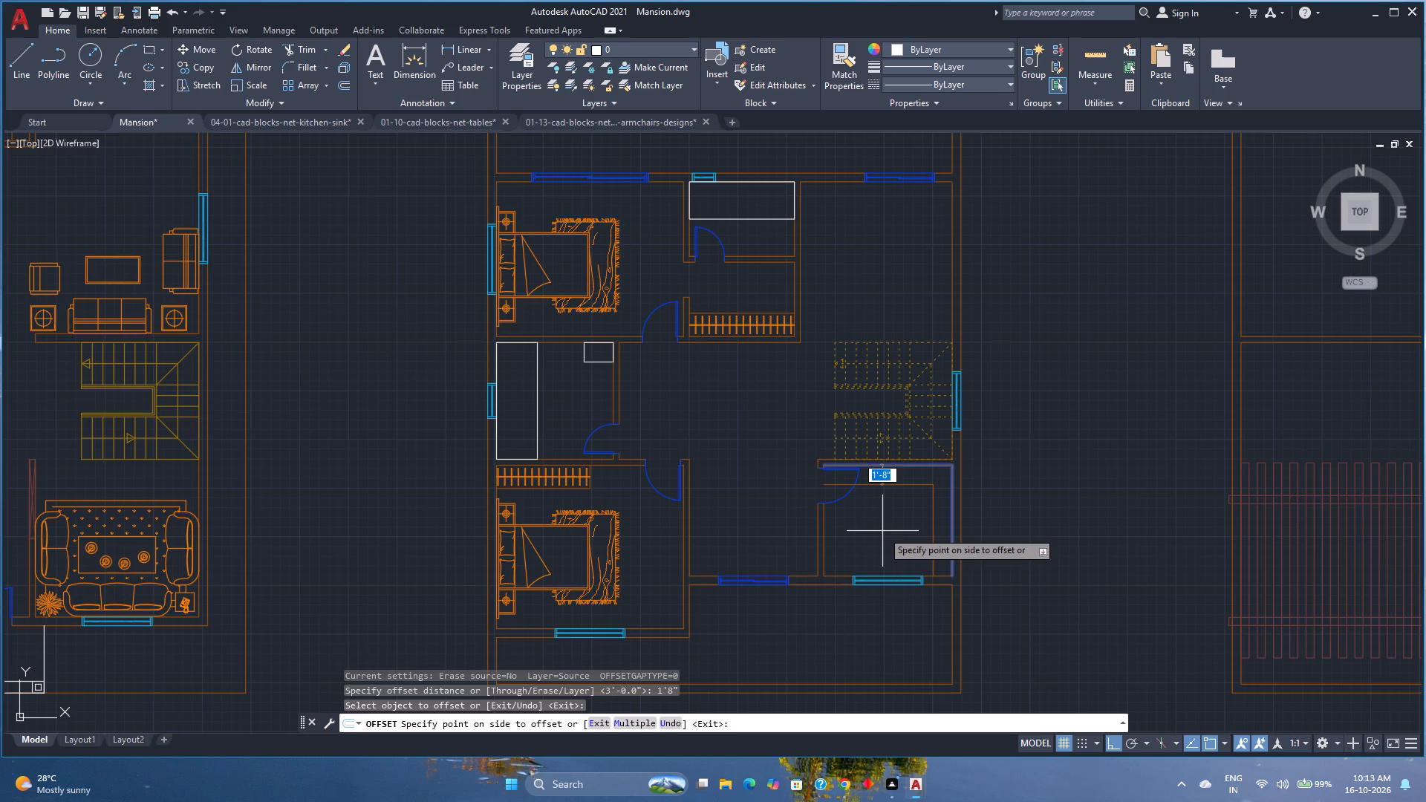
pyautogui.write('1\'6"')
pyautogui.press('Return')
pyautogui.press('space')
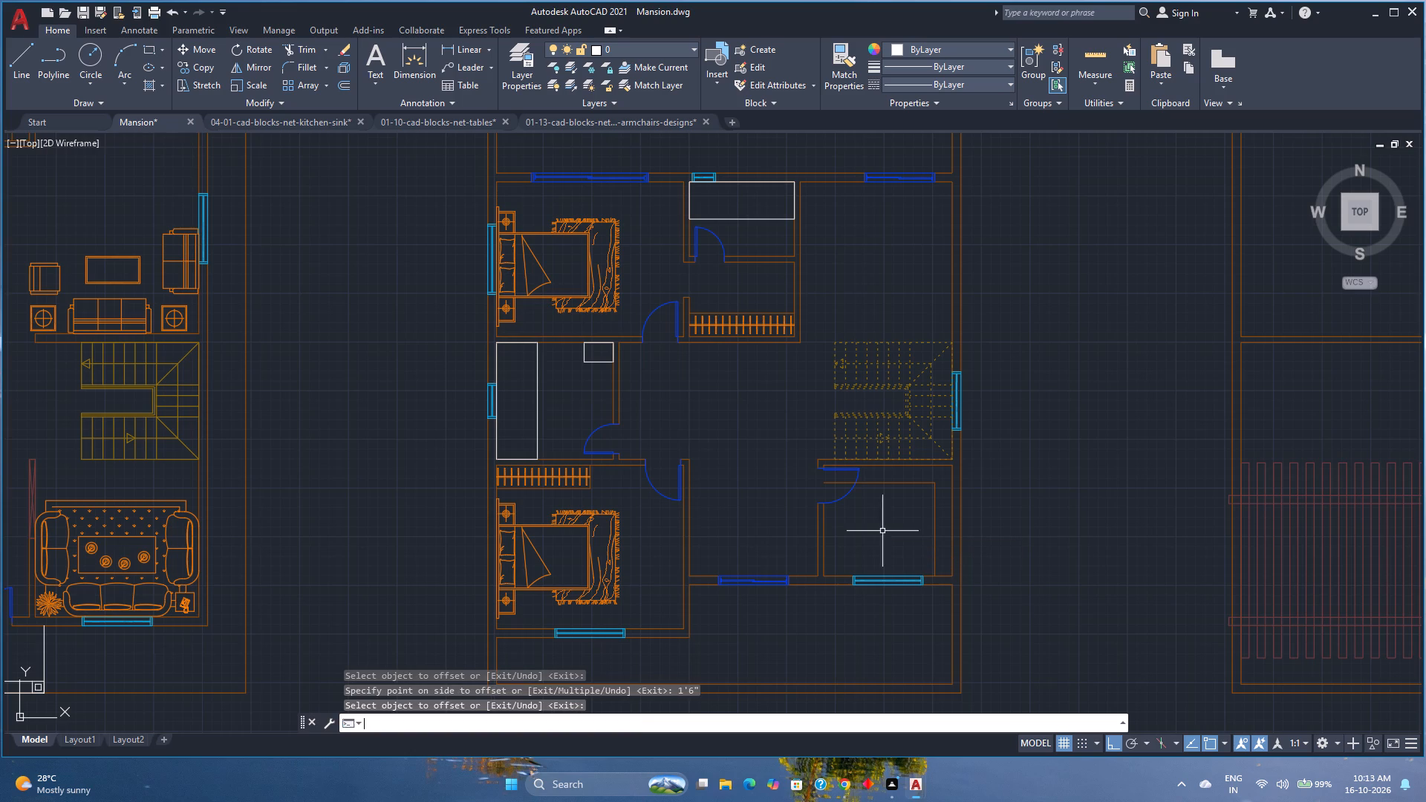
# Copy the short wall end line at the small room's door 4' along the wall below the stairs.
pyautogui.scroll(2, 913, 501)
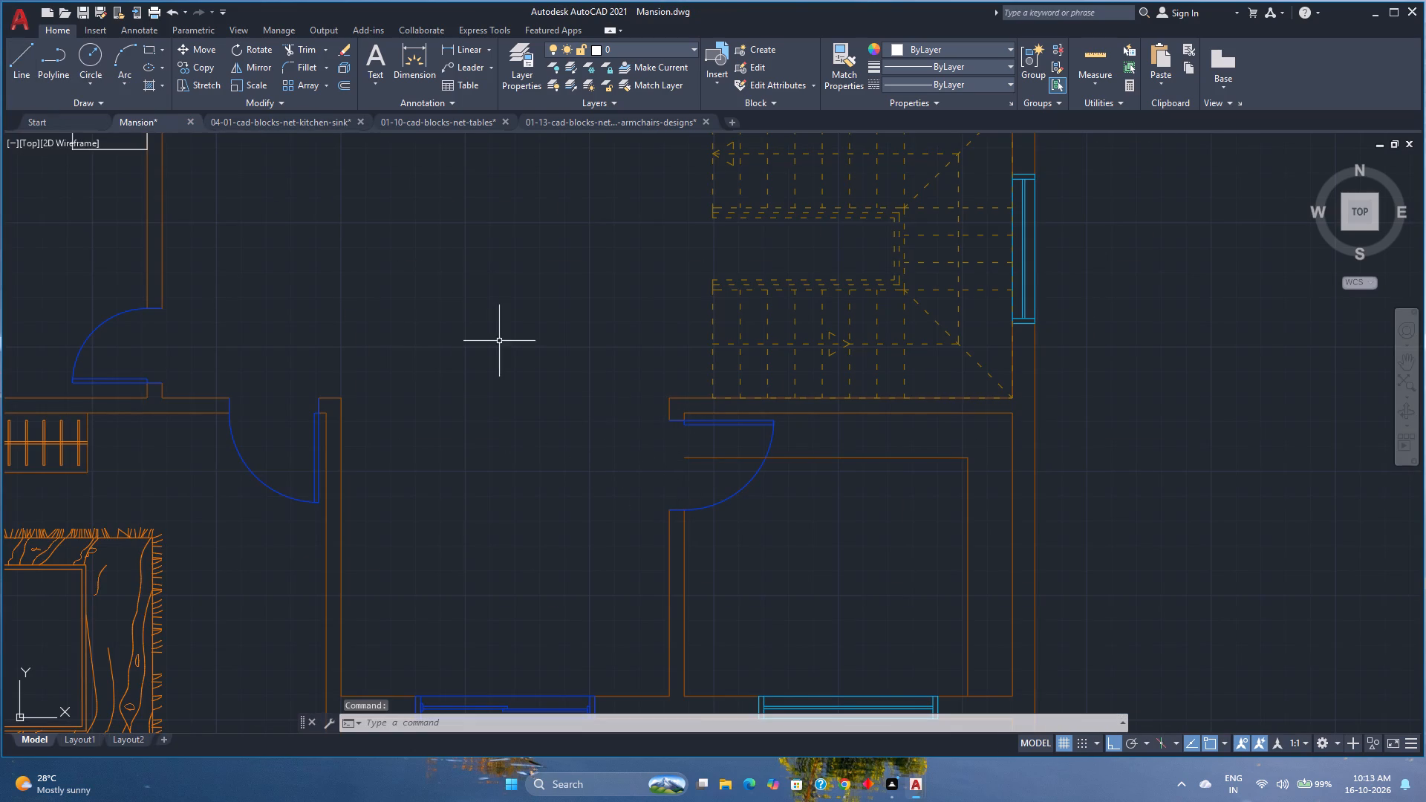
pyautogui.scroll(4, 678, 408)
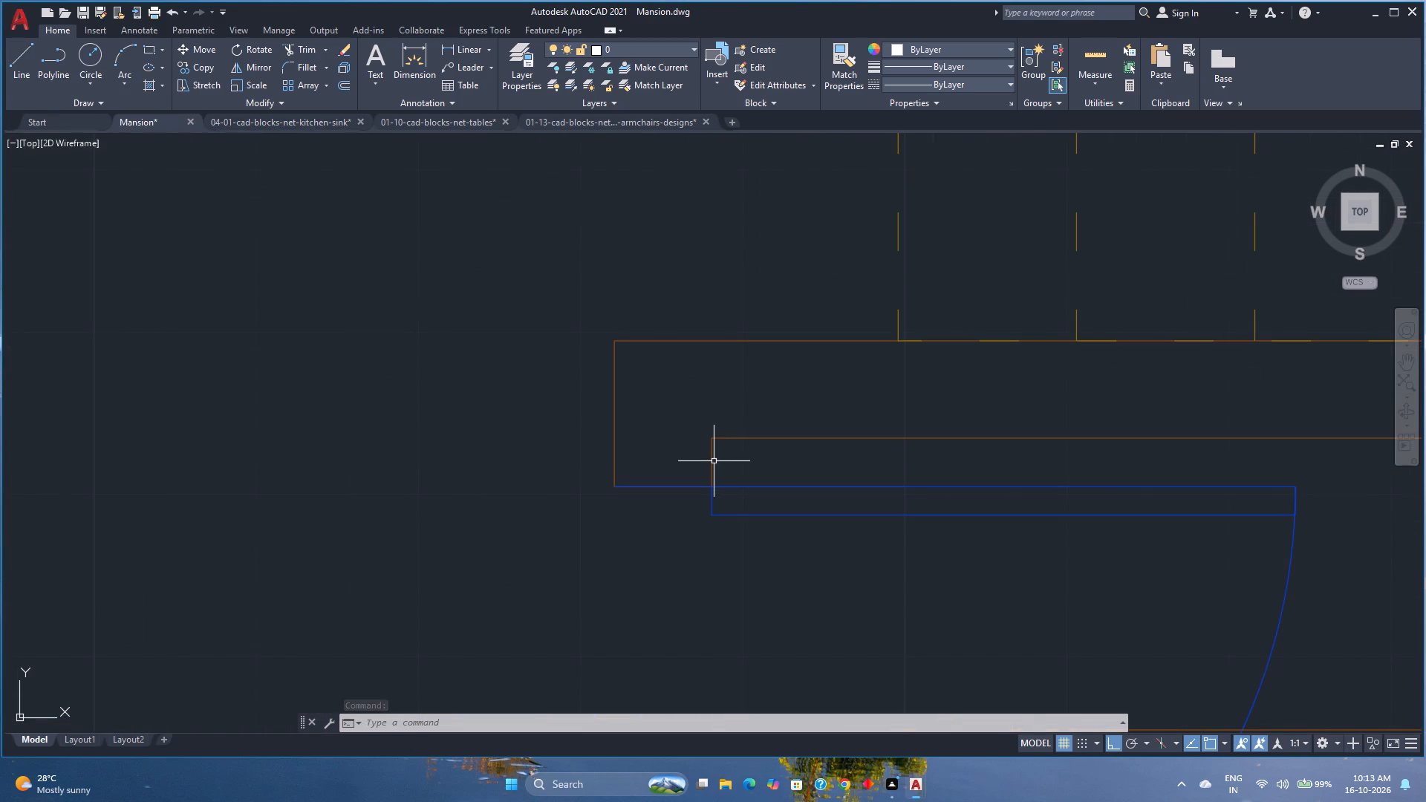
pyautogui.click(712, 462)
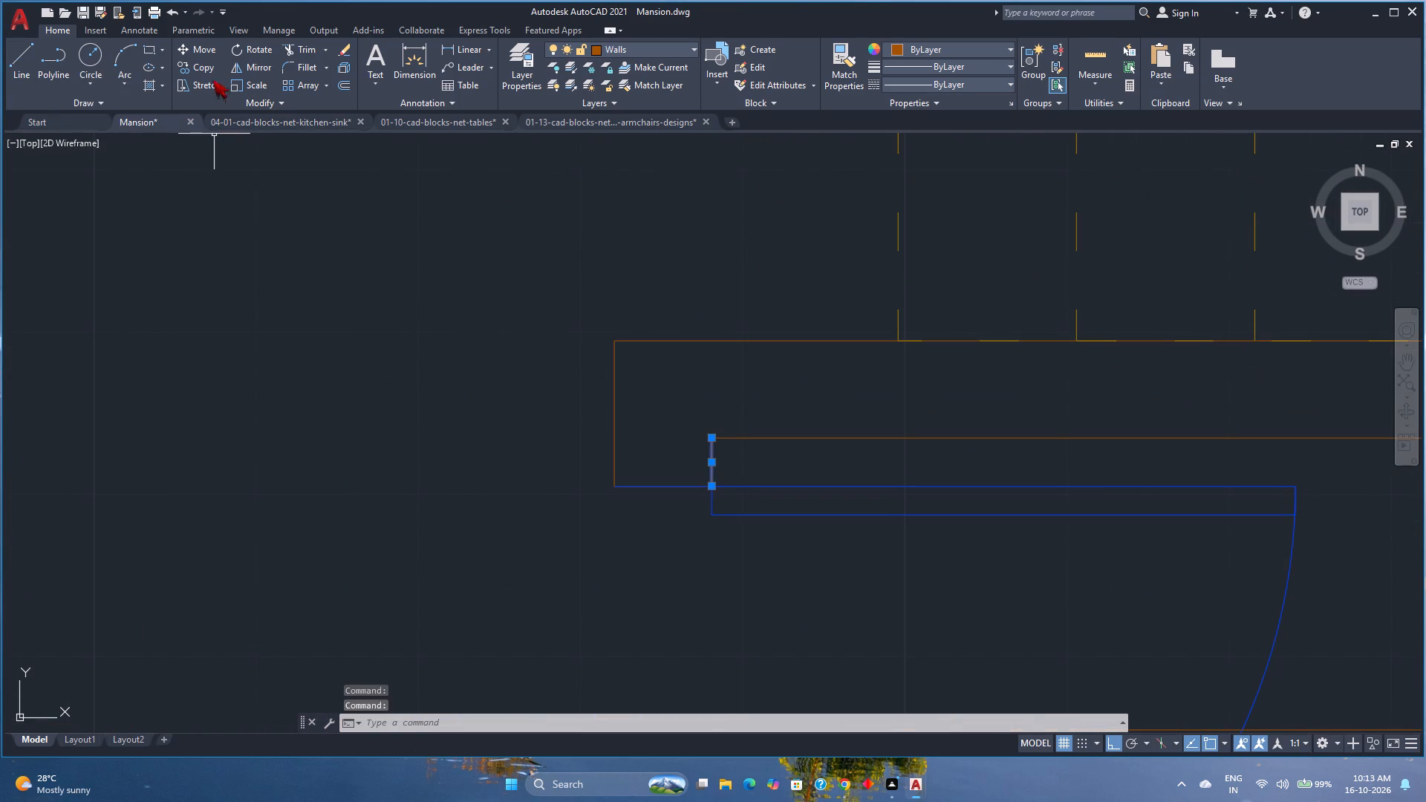
pyautogui.click(217, 70)
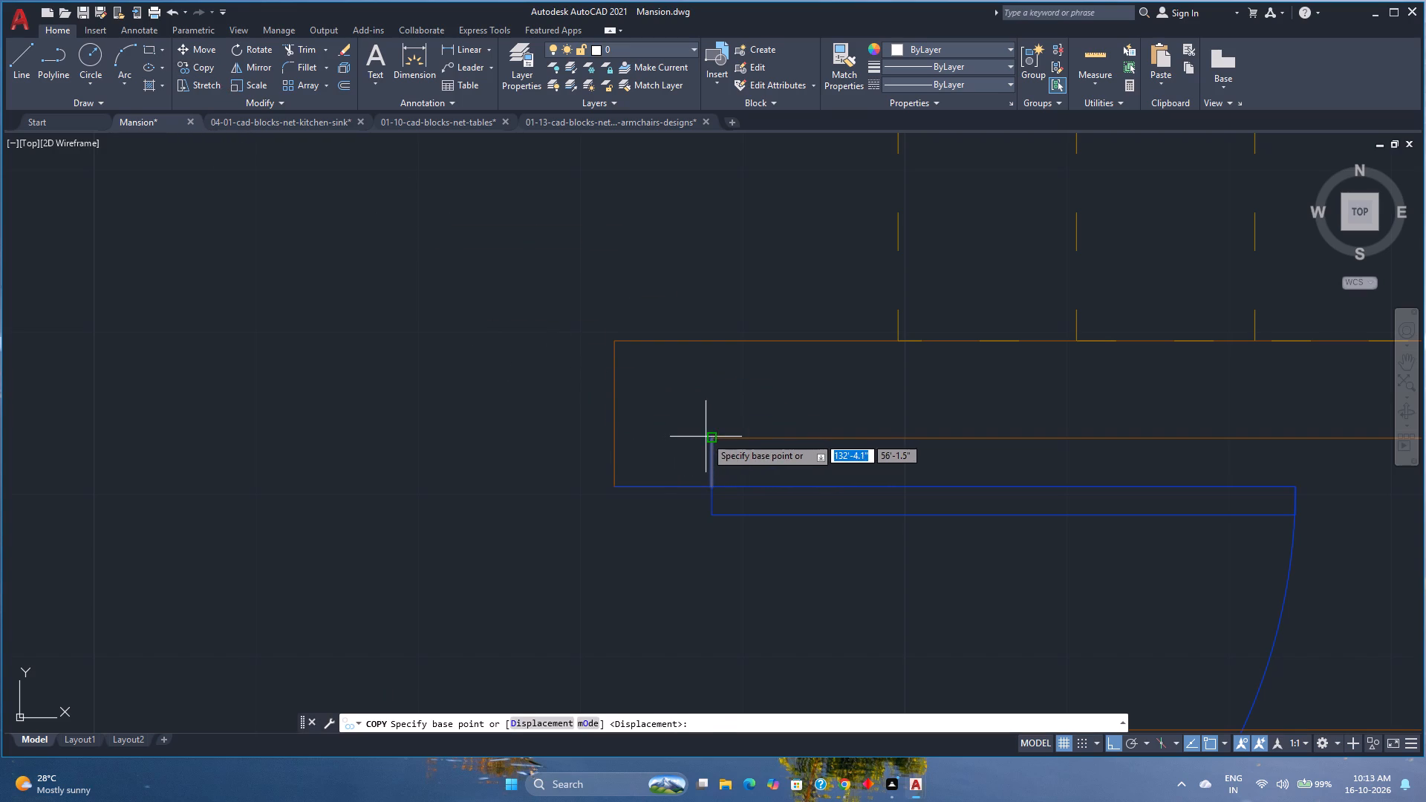
pyautogui.click(706, 438)
pyautogui.scroll(-3, 885, 428)
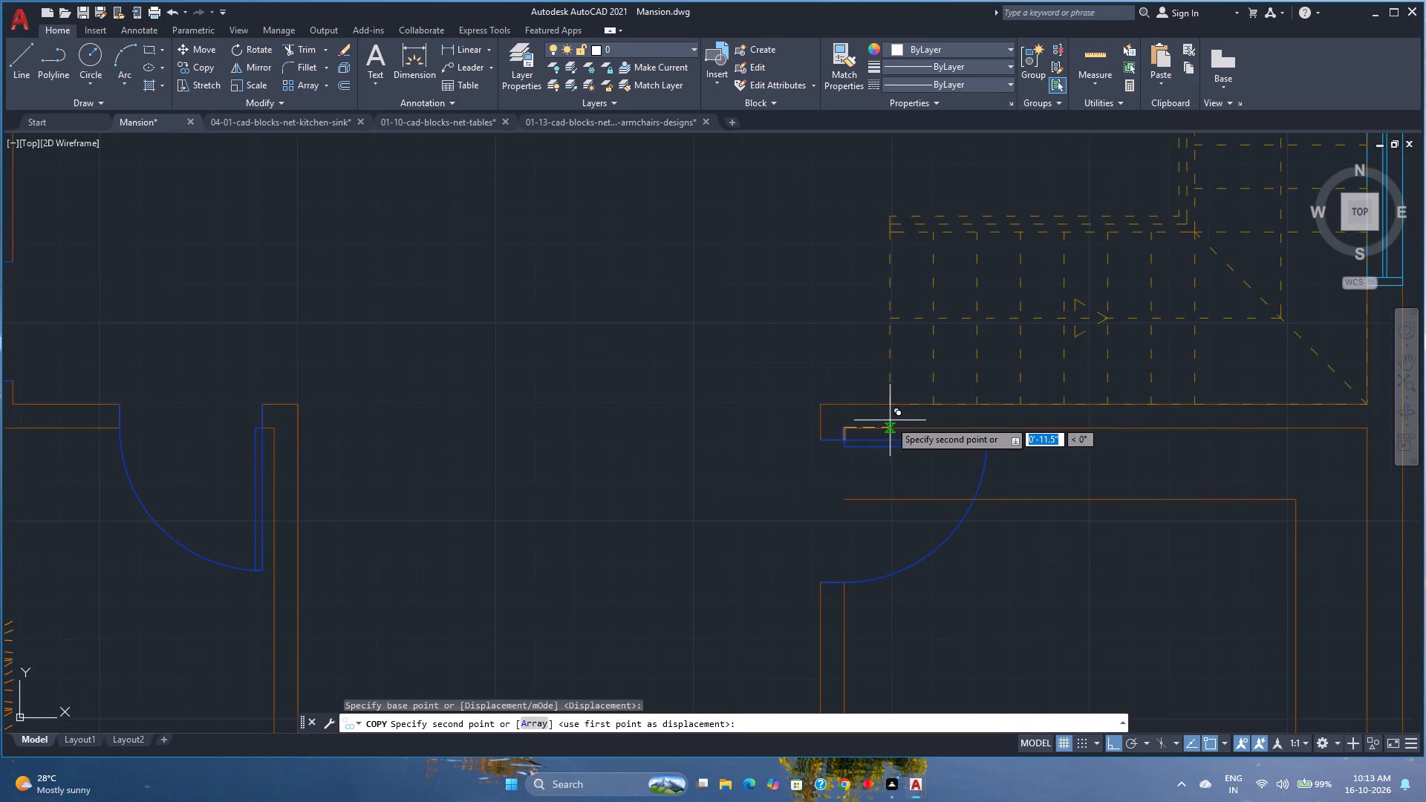
pyautogui.moveTo(890, 420); pyautogui.dragTo(553, 385, button='middle')
pyautogui.middleClick(553, 385)
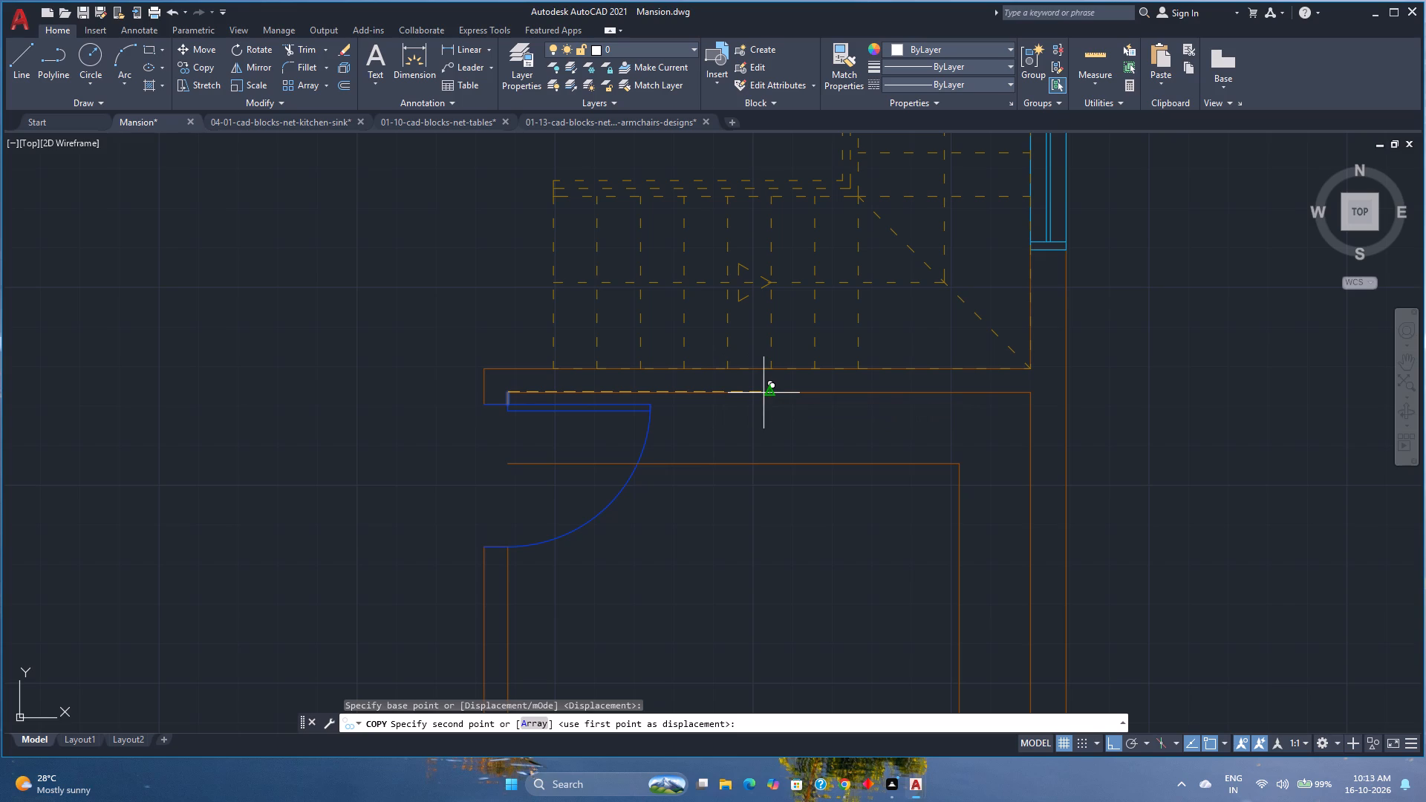
pyautogui.write("4'")
pyautogui.press('Return')
pyautogui.press('Escape')
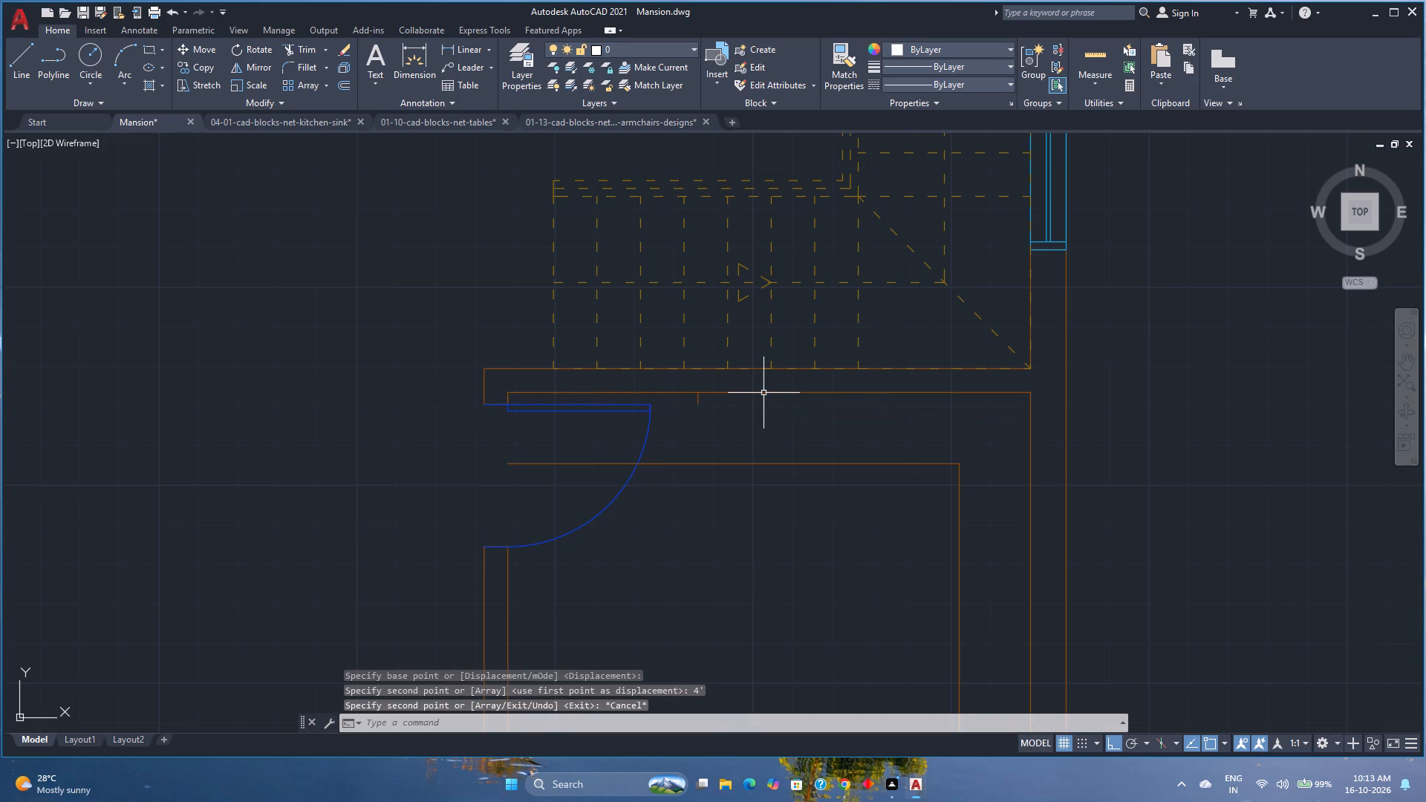
# Extend the copied short line to the offset line inside the small room.
pyautogui.write('ex')
pyautogui.press('Return')
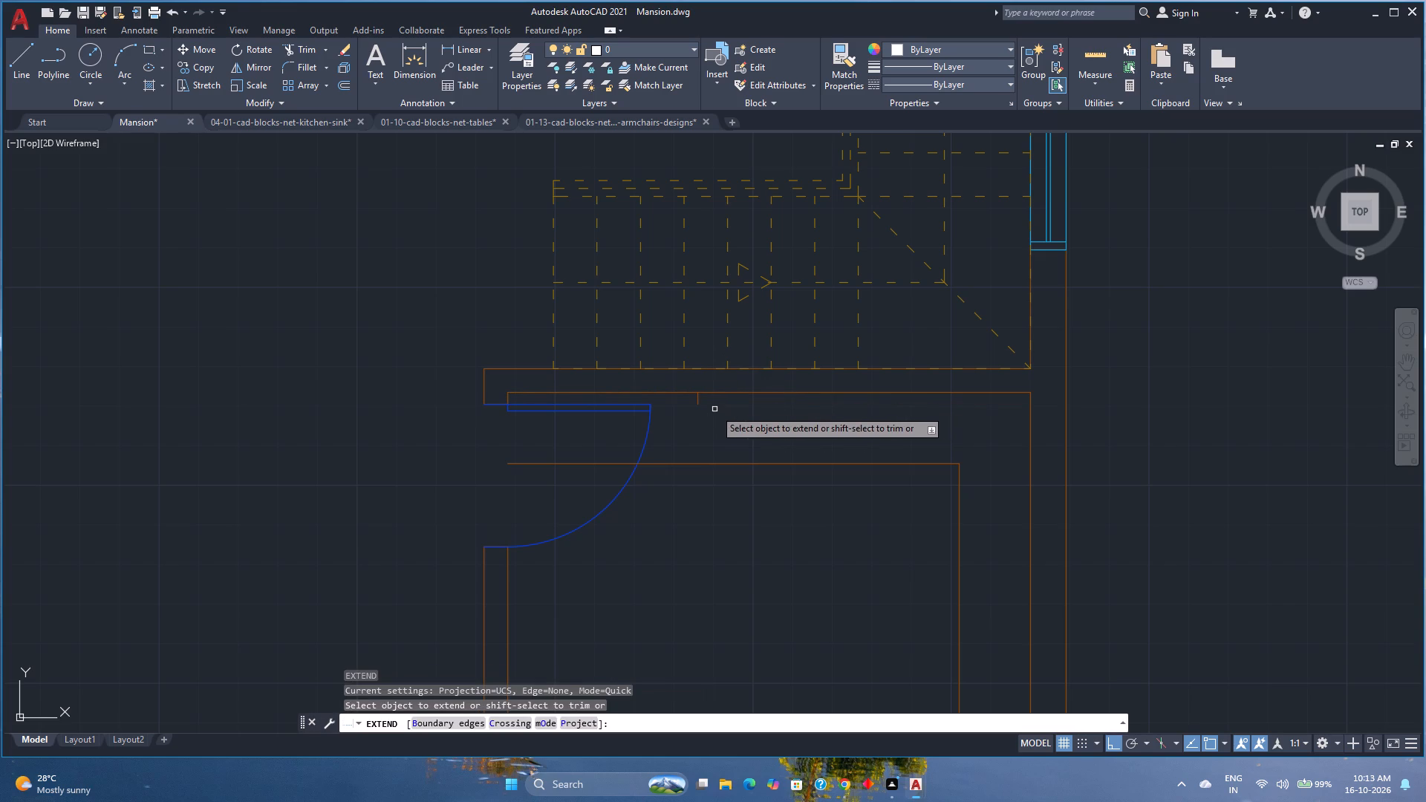
pyautogui.click(696, 401)
pyautogui.press('Escape')
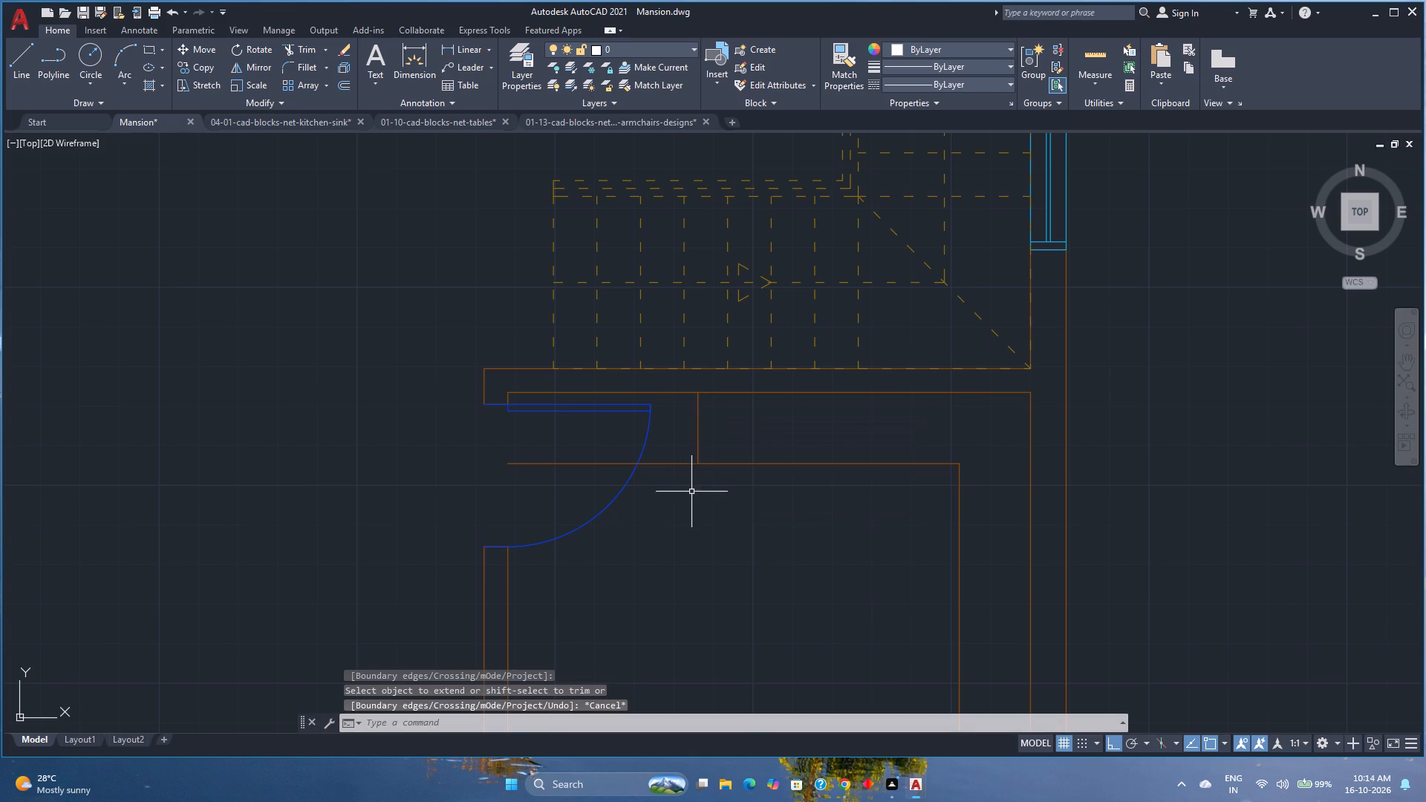
# Trim the offset line on the door side of the extended short line, clearing the door swing.
pyautogui.write('tr')
pyautogui.press('Return')
pyautogui.click(596, 449)
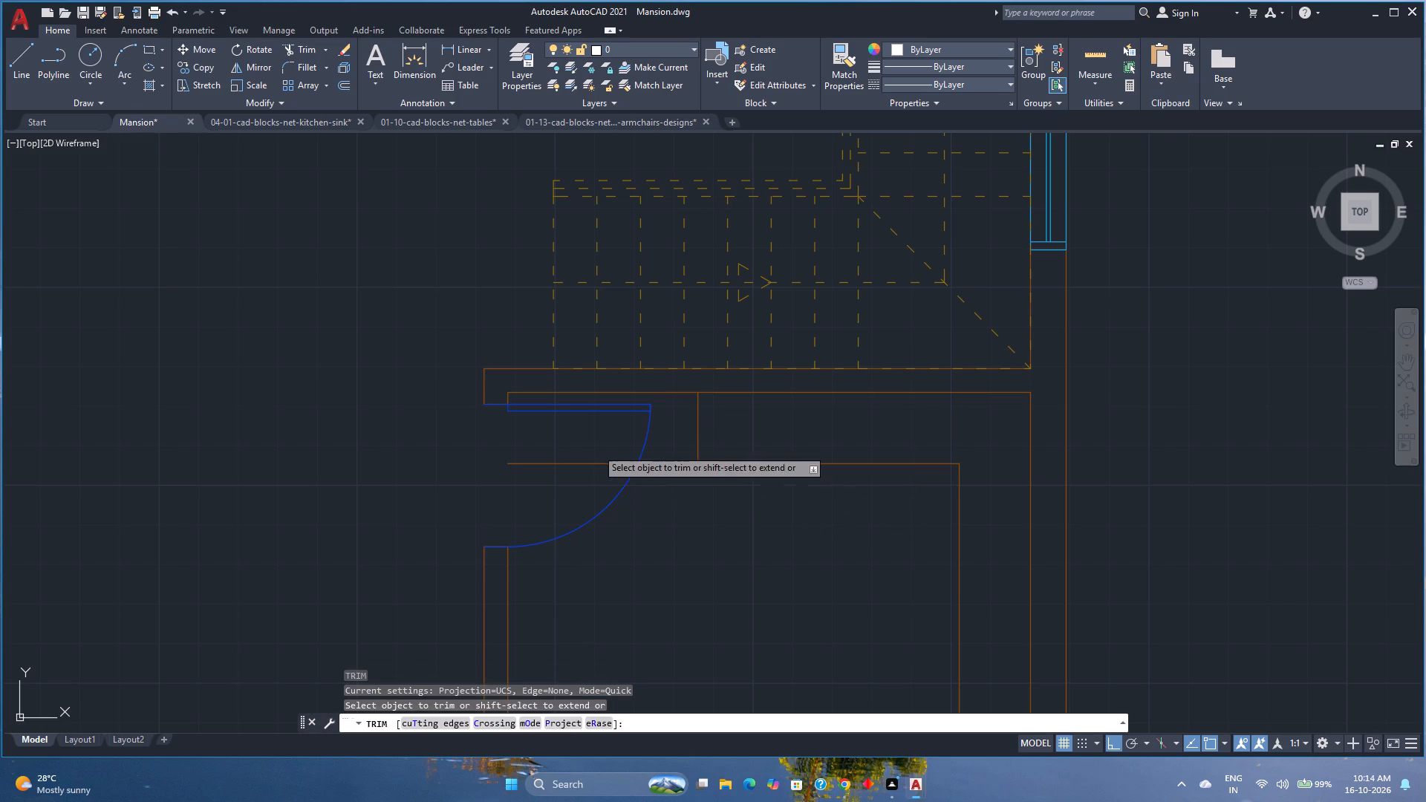
pyautogui.click(560, 480)
pyautogui.click(681, 443)
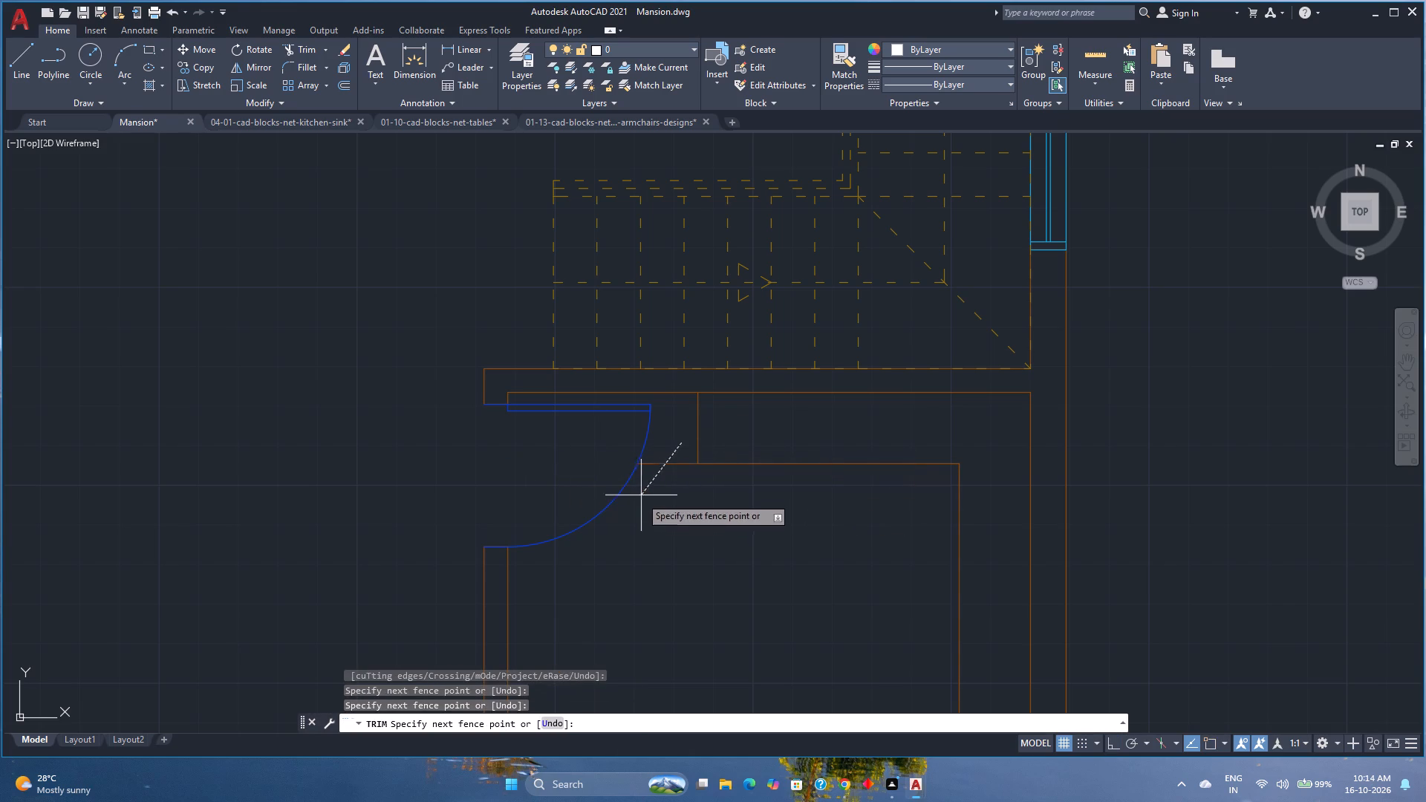
pyautogui.click(639, 501)
pyautogui.press('space')
# Quick-measure the space and wall segment beside the sliding door in the room next to the small room.
pyautogui.scroll(-2, 642, 491)
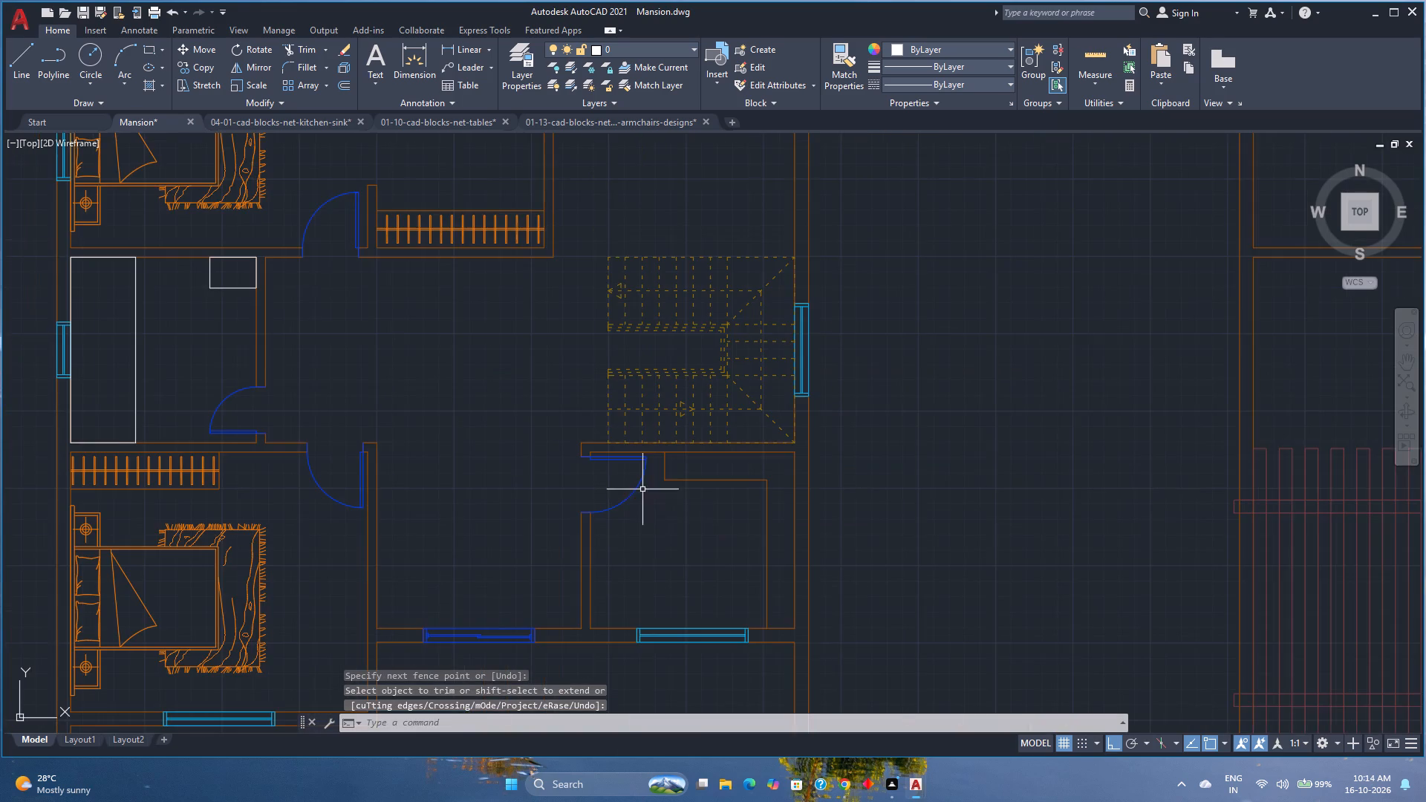
pyautogui.moveTo(686, 533); pyautogui.dragTo(643, 474, button='middle')
pyautogui.scroll(-1, 641, 454)
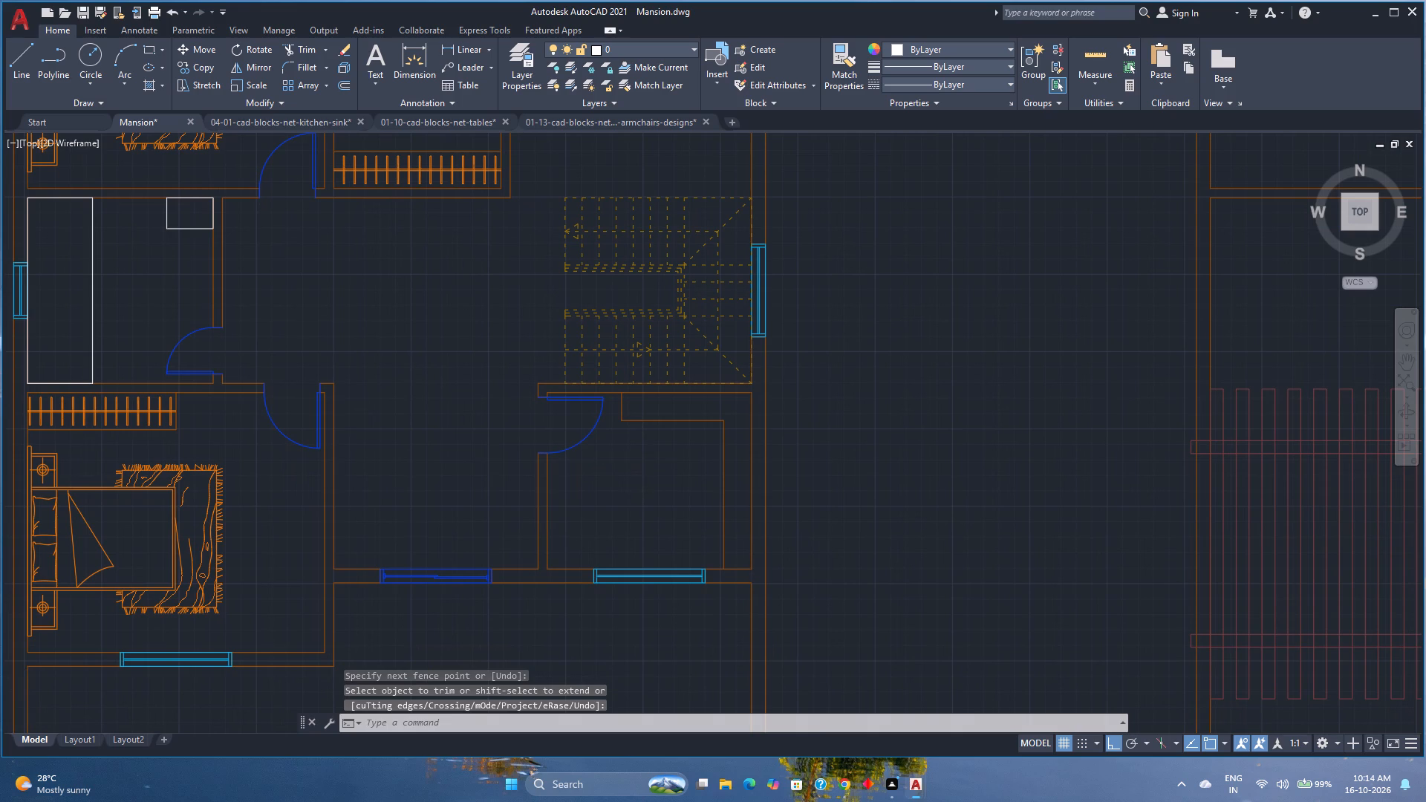
pyautogui.scroll(2, 657, 486)
pyautogui.moveTo(657, 486); pyautogui.dragTo(674, 454, button='middle')
pyautogui.middleClick(674, 454)
pyautogui.scroll(-2, 674, 454)
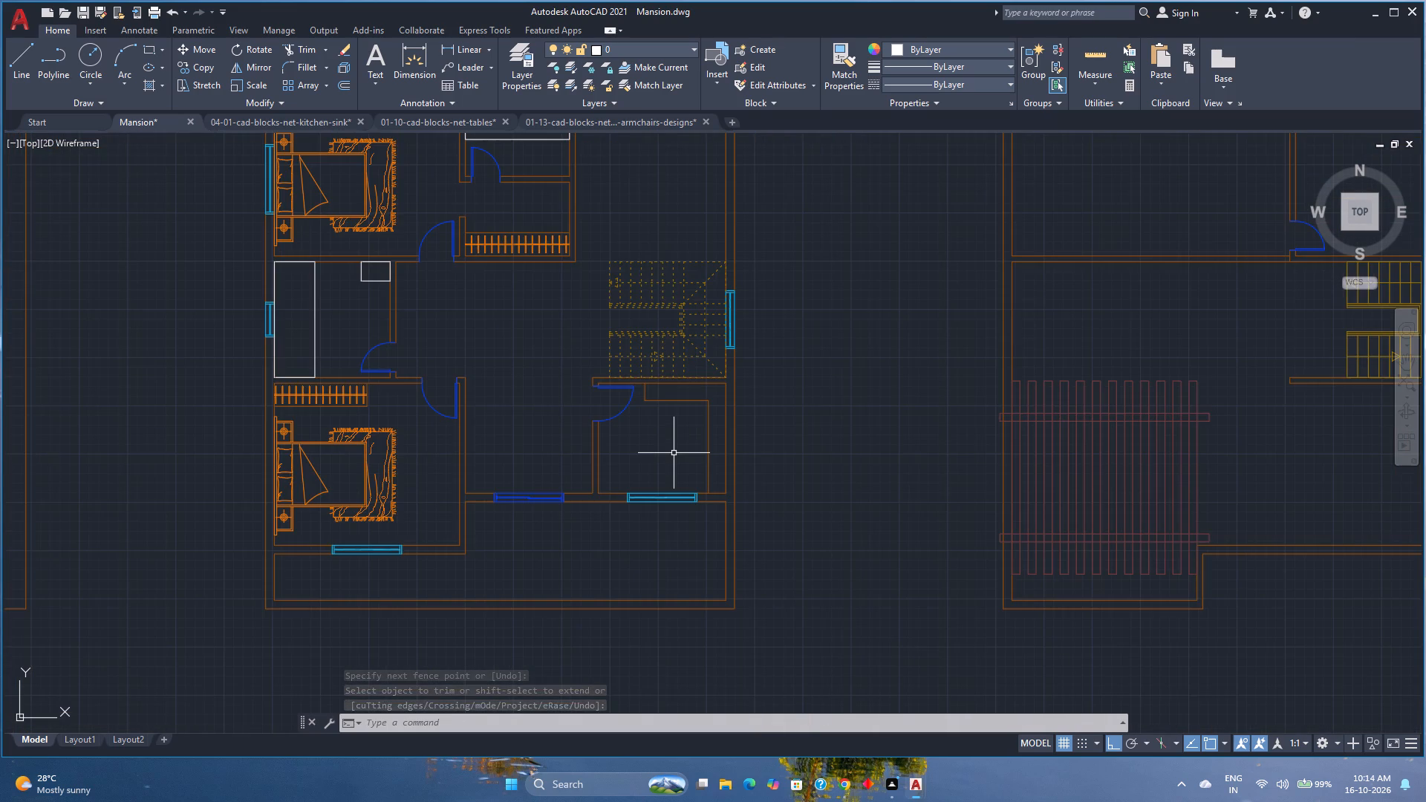
pyautogui.scroll(-1, 668, 449)
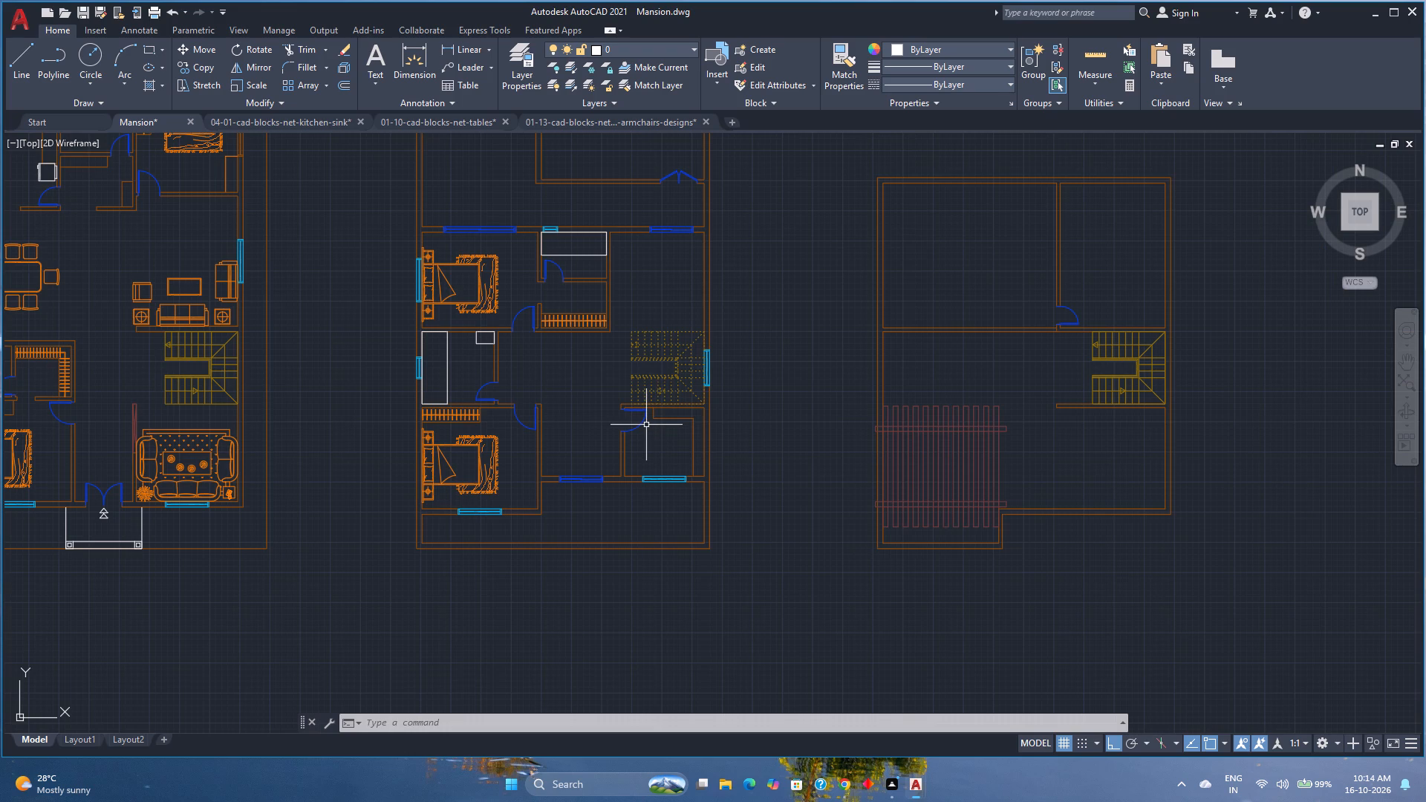
pyautogui.scroll(1, 593, 449)
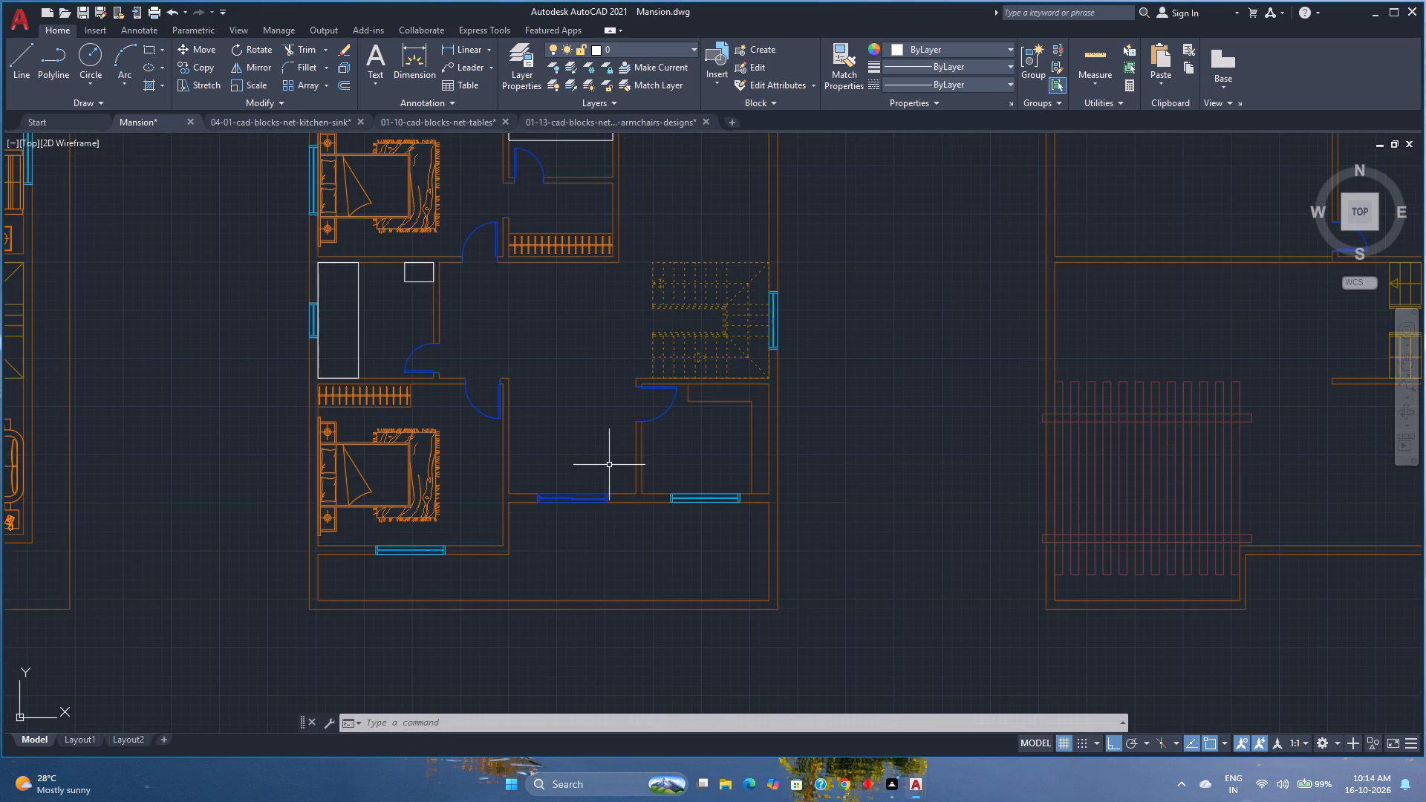
pyautogui.scroll(1, 610, 465)
pyautogui.scroll(3, 484, 521)
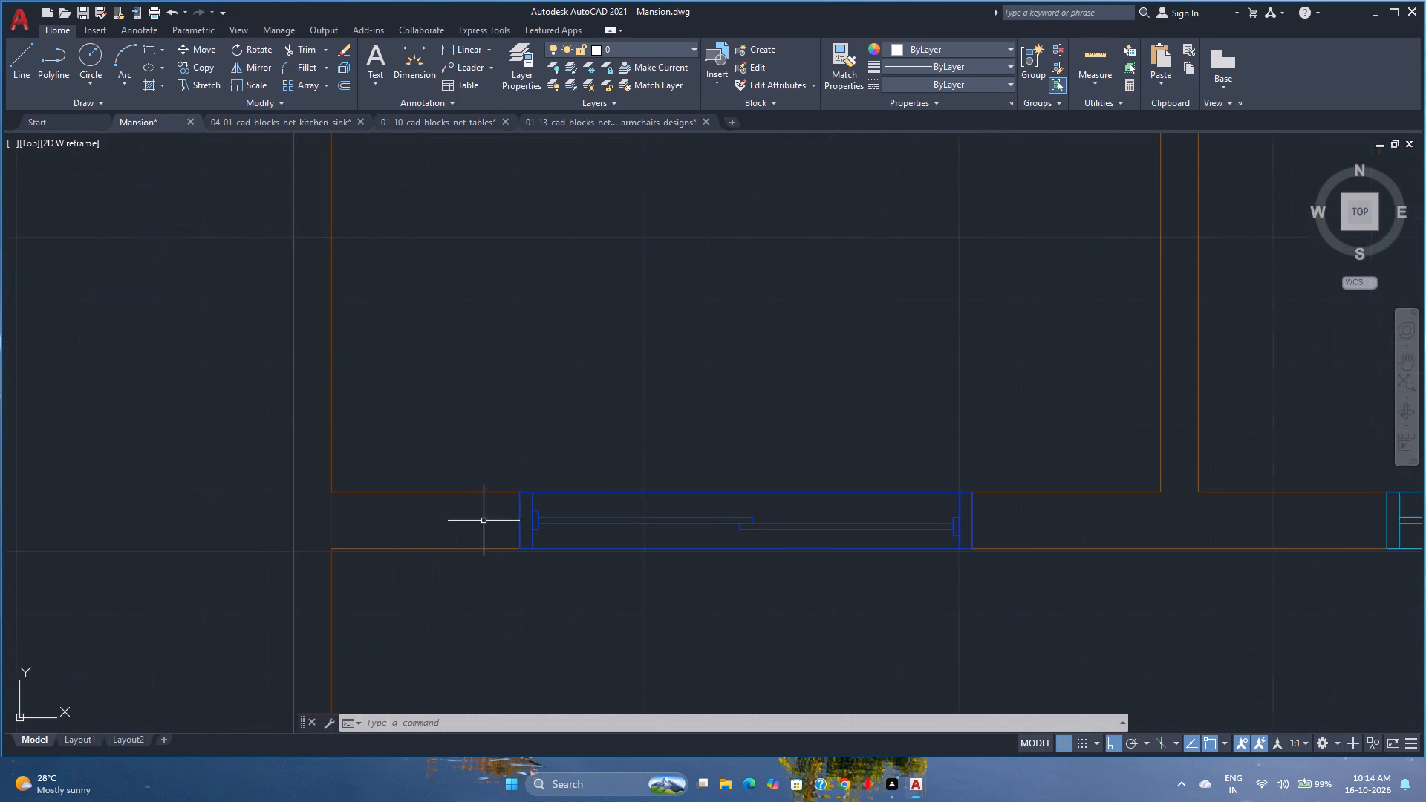
pyautogui.moveTo(484, 520); pyautogui.dragTo(515, 517, button='middle')
pyautogui.click(1088, 55)
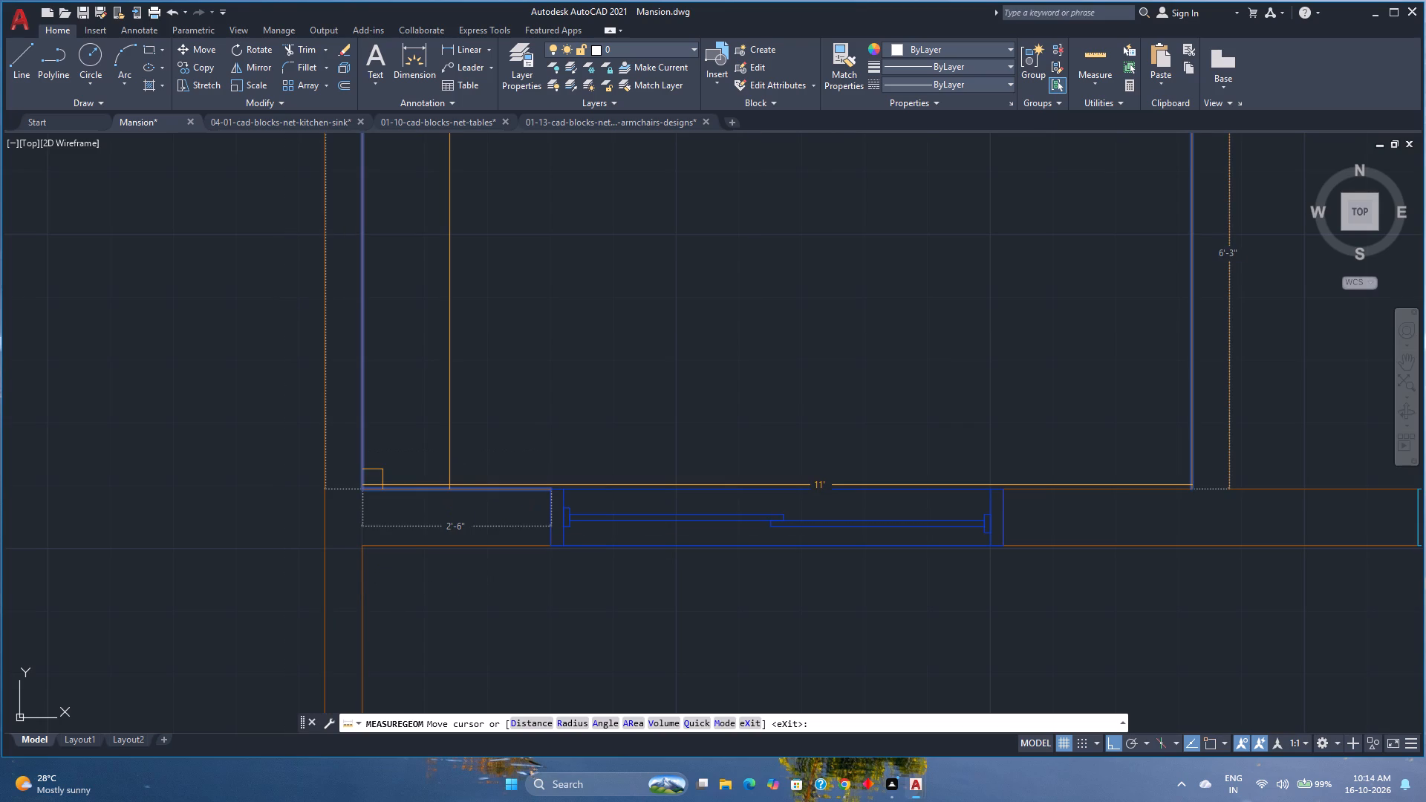
pyautogui.press('Escape')
# Examine the second plan's empty room beside the sliding door and the furnished first plan next to it.
pyautogui.scroll(-2, 449, 485)
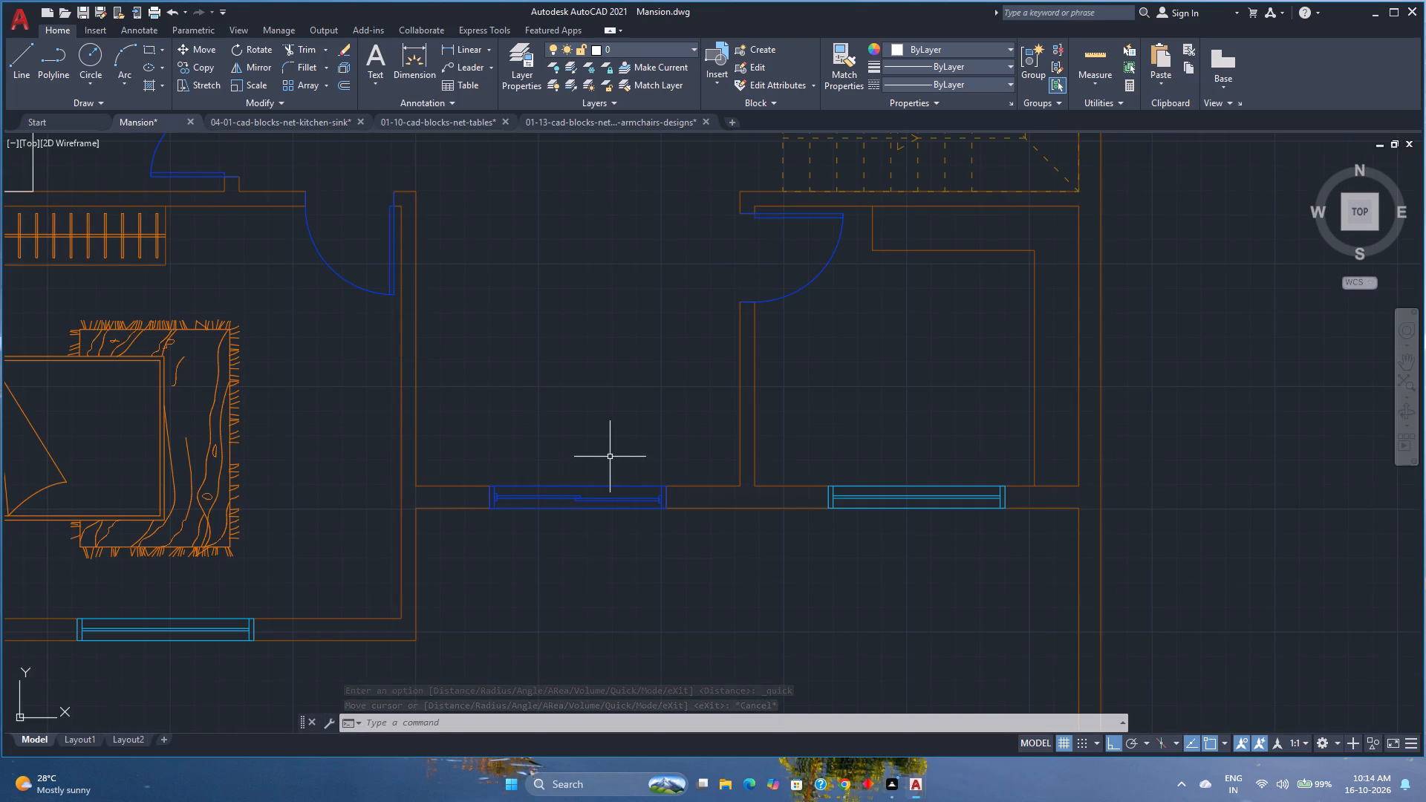
pyautogui.scroll(1, 610, 457)
pyautogui.scroll(-2, 610, 457)
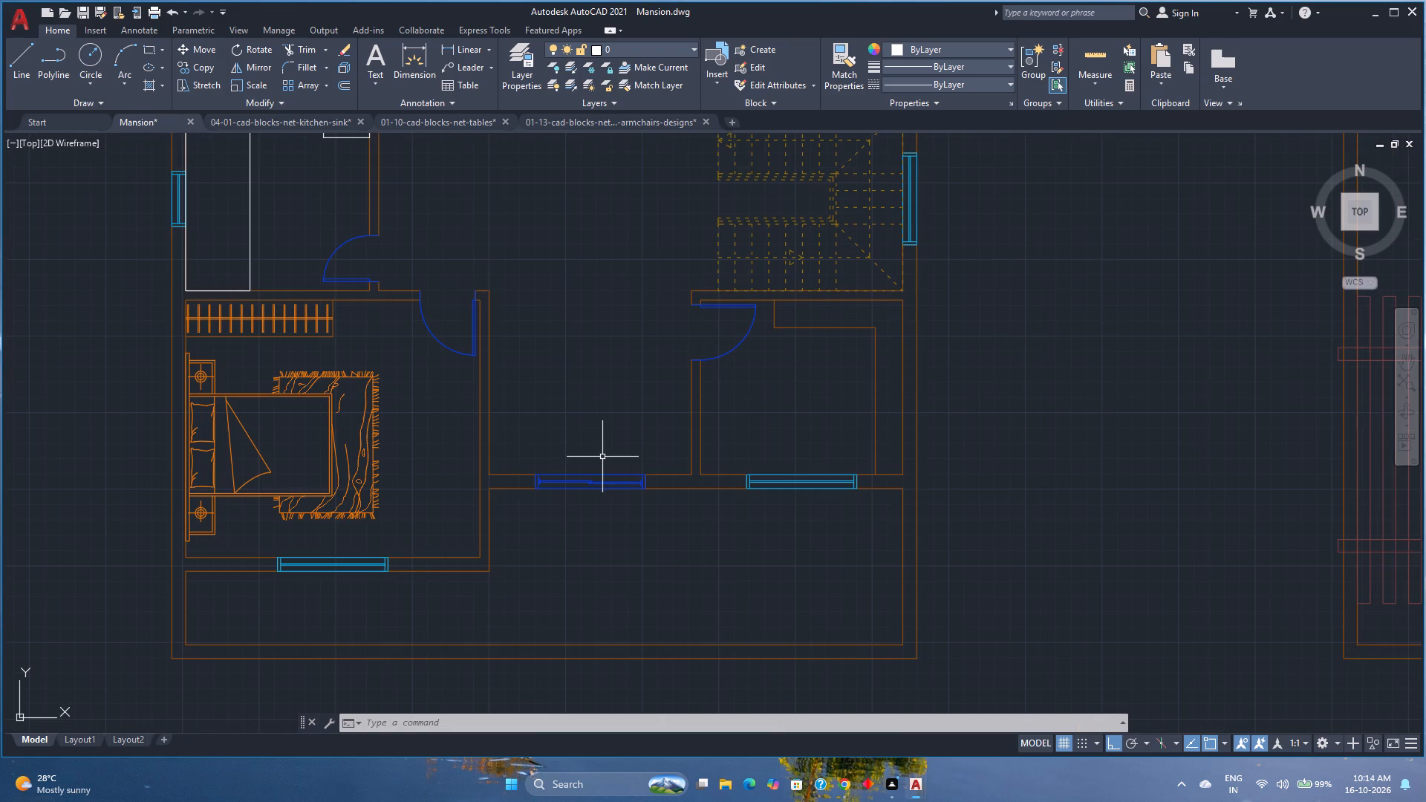
pyautogui.scroll(-1, 593, 430)
pyautogui.scroll(1, 587, 425)
pyautogui.moveTo(587, 425); pyautogui.dragTo(583, 442, button='middle')
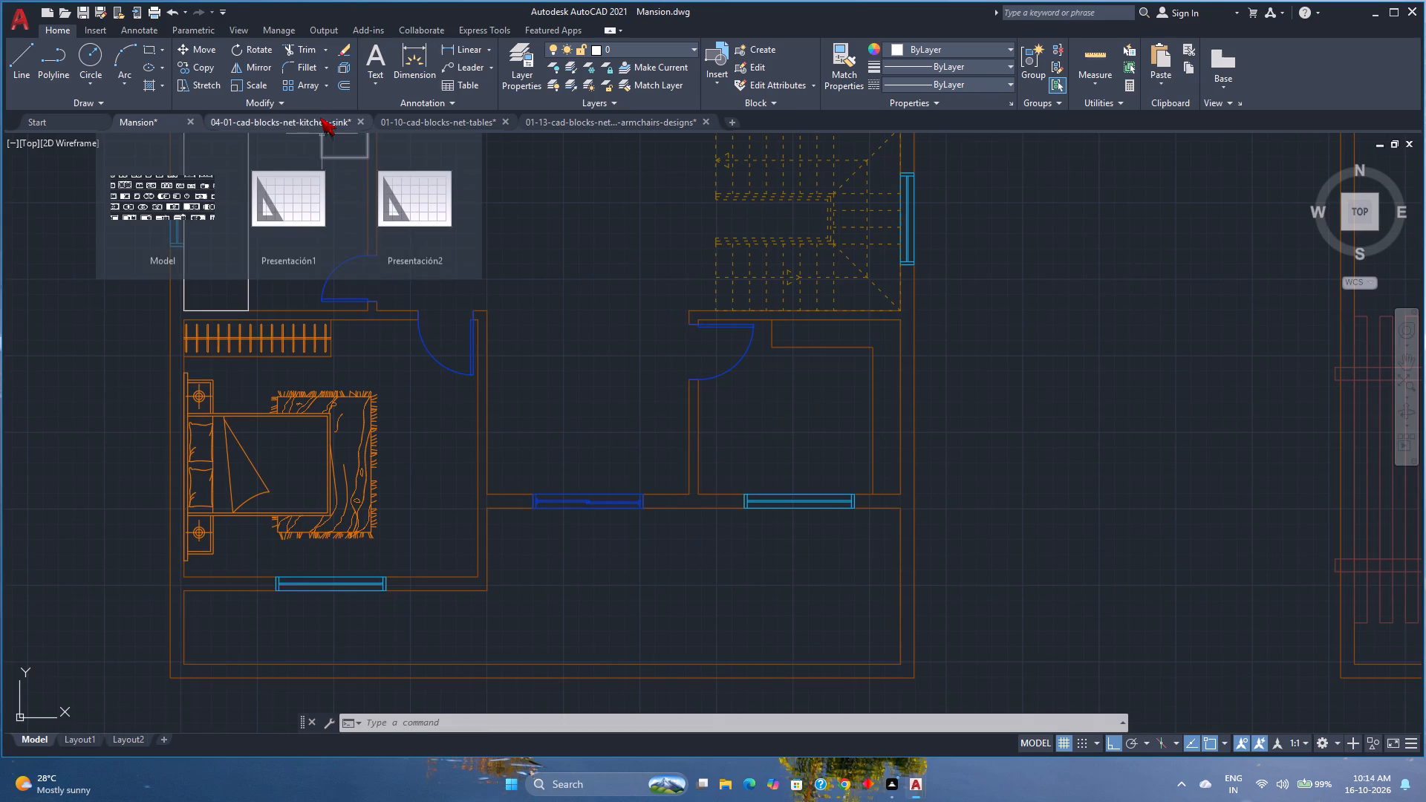
pyautogui.scroll(-2, 296, 448)
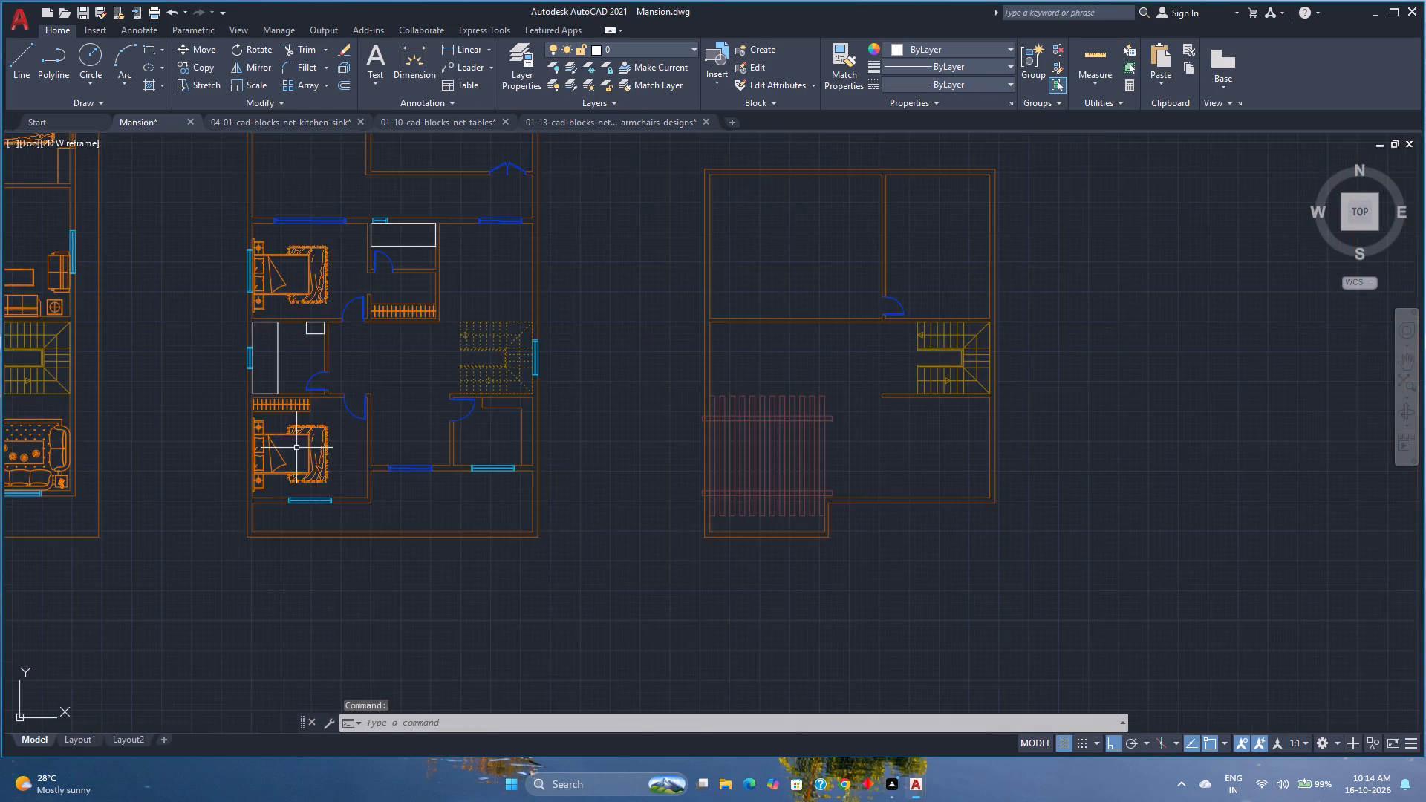
pyautogui.moveTo(296, 448); pyautogui.dragTo(572, 481, button='middle')
pyautogui.middleClick(572, 481)
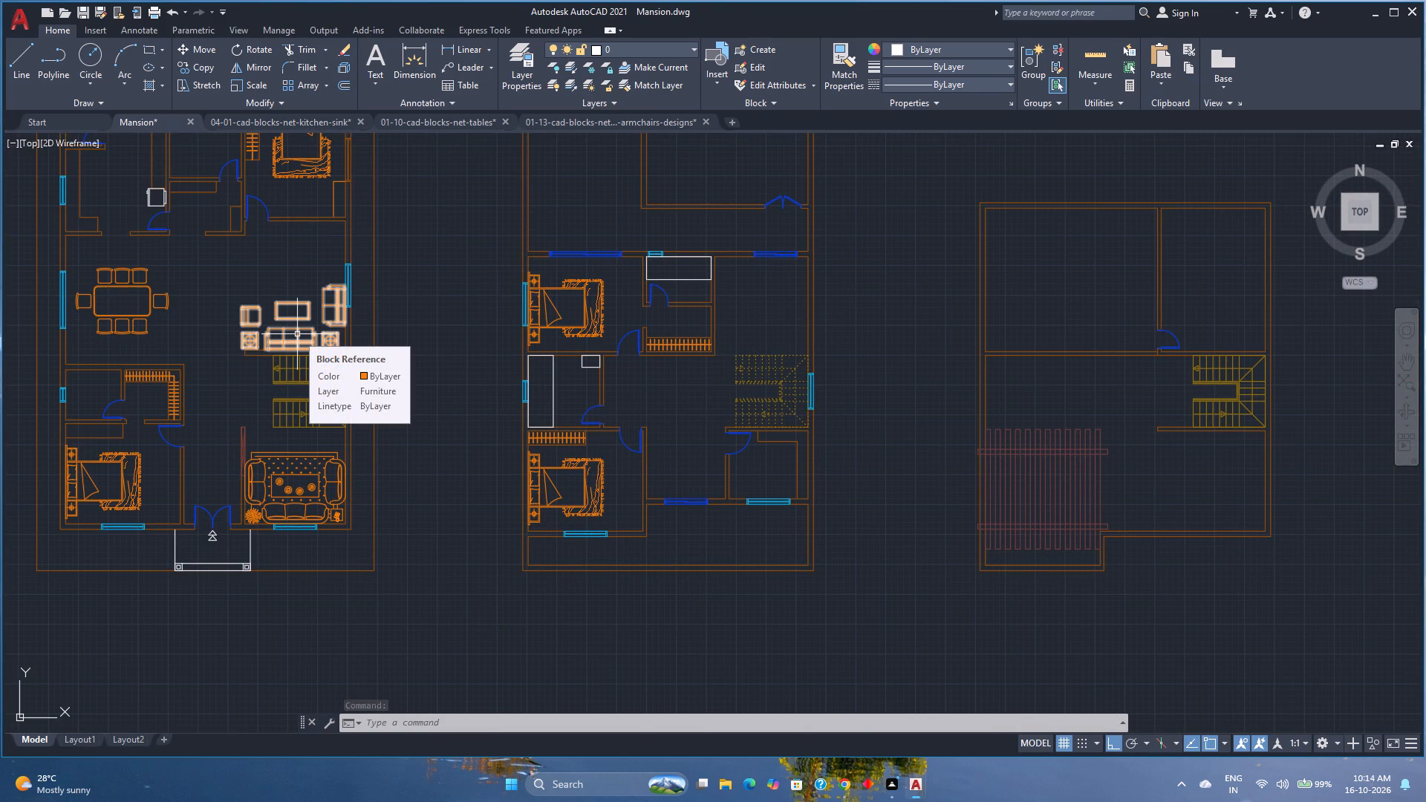
# Copy the rounded-corner L-shaped sofa set with armchair, side table and square coffee table from the sofa-armchairs-designs drawing.
pyautogui.click(662, 122)
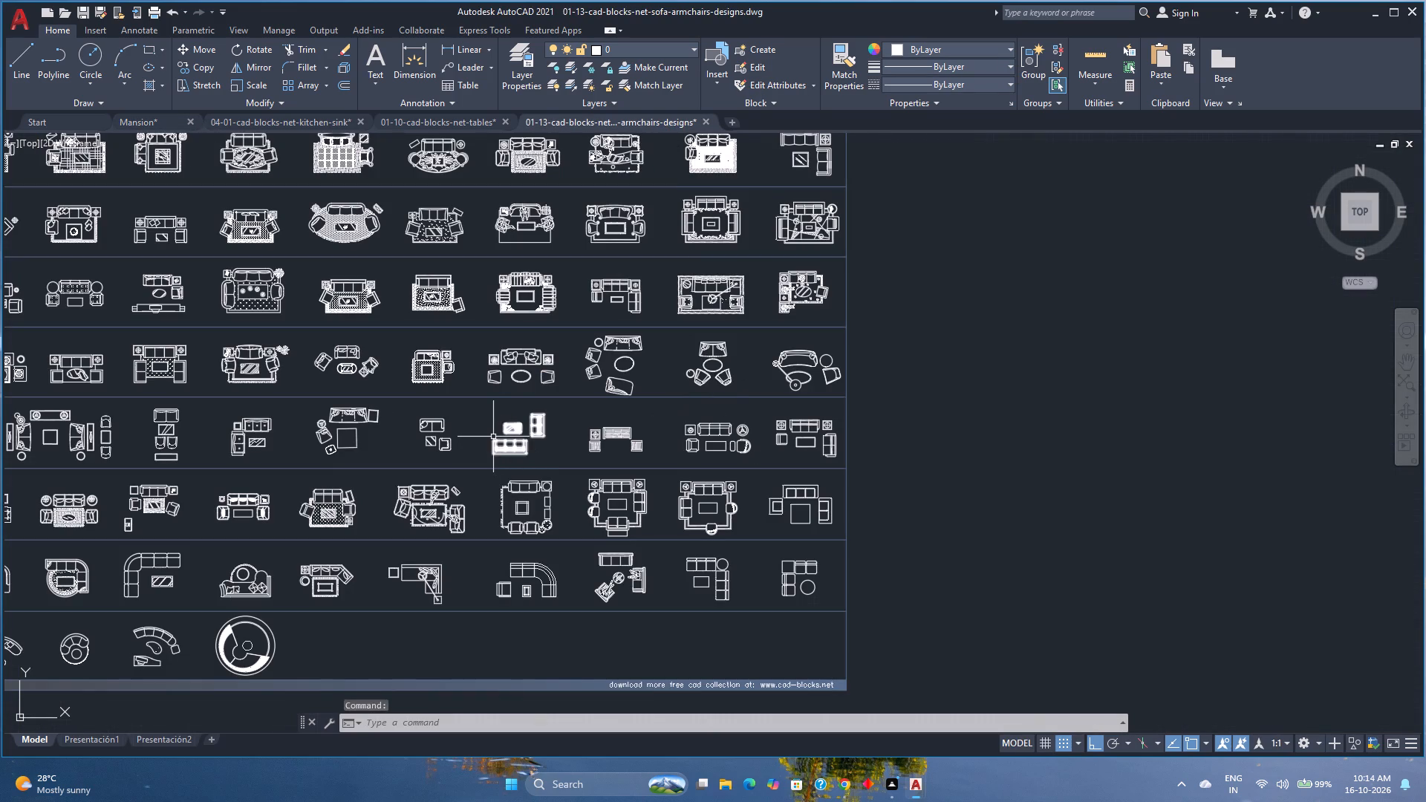
pyautogui.moveTo(489, 437); pyautogui.dragTo(547, 500, button='middle')
pyautogui.middleClick(547, 500)
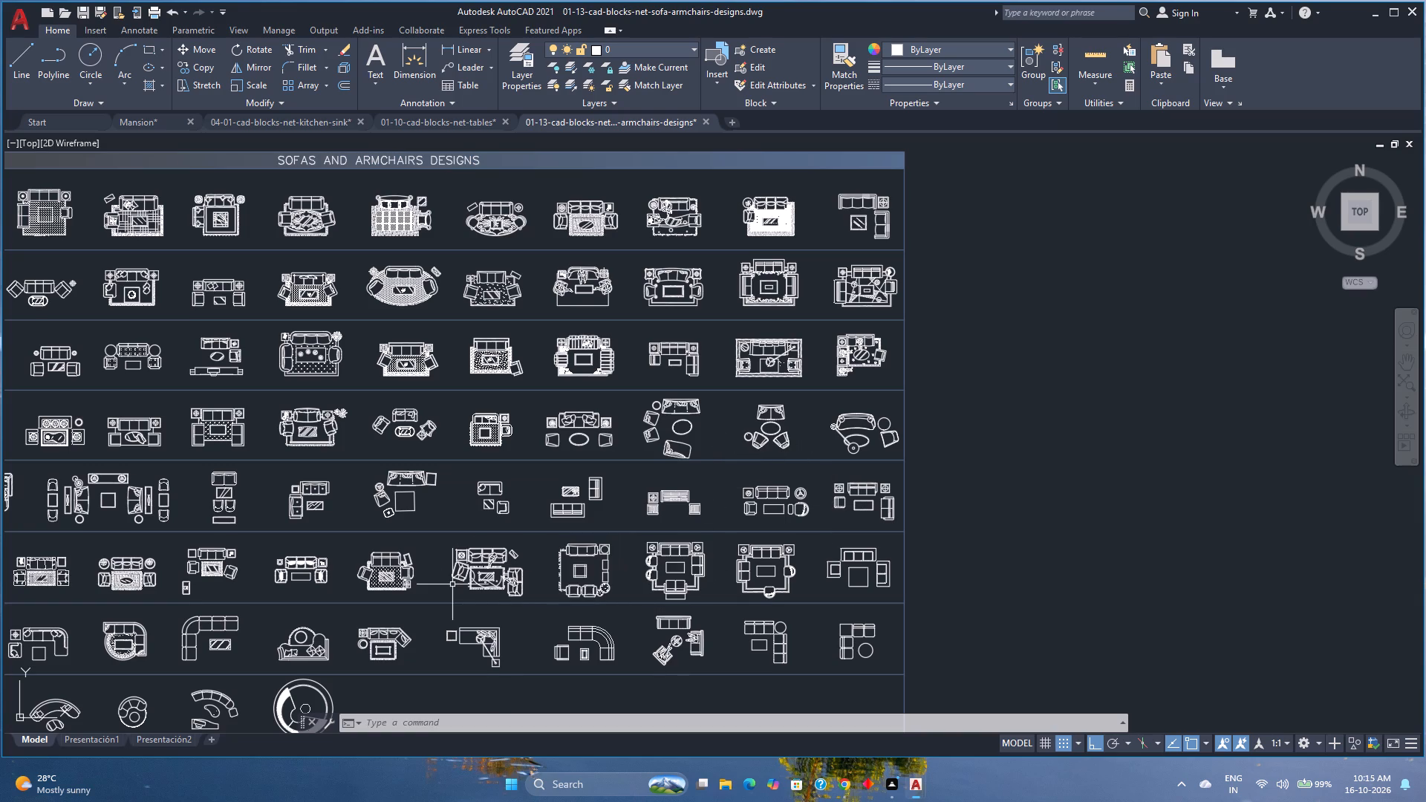
pyautogui.moveTo(343, 601); pyautogui.dragTo(496, 526, button='middle')
pyautogui.middleClick(496, 526)
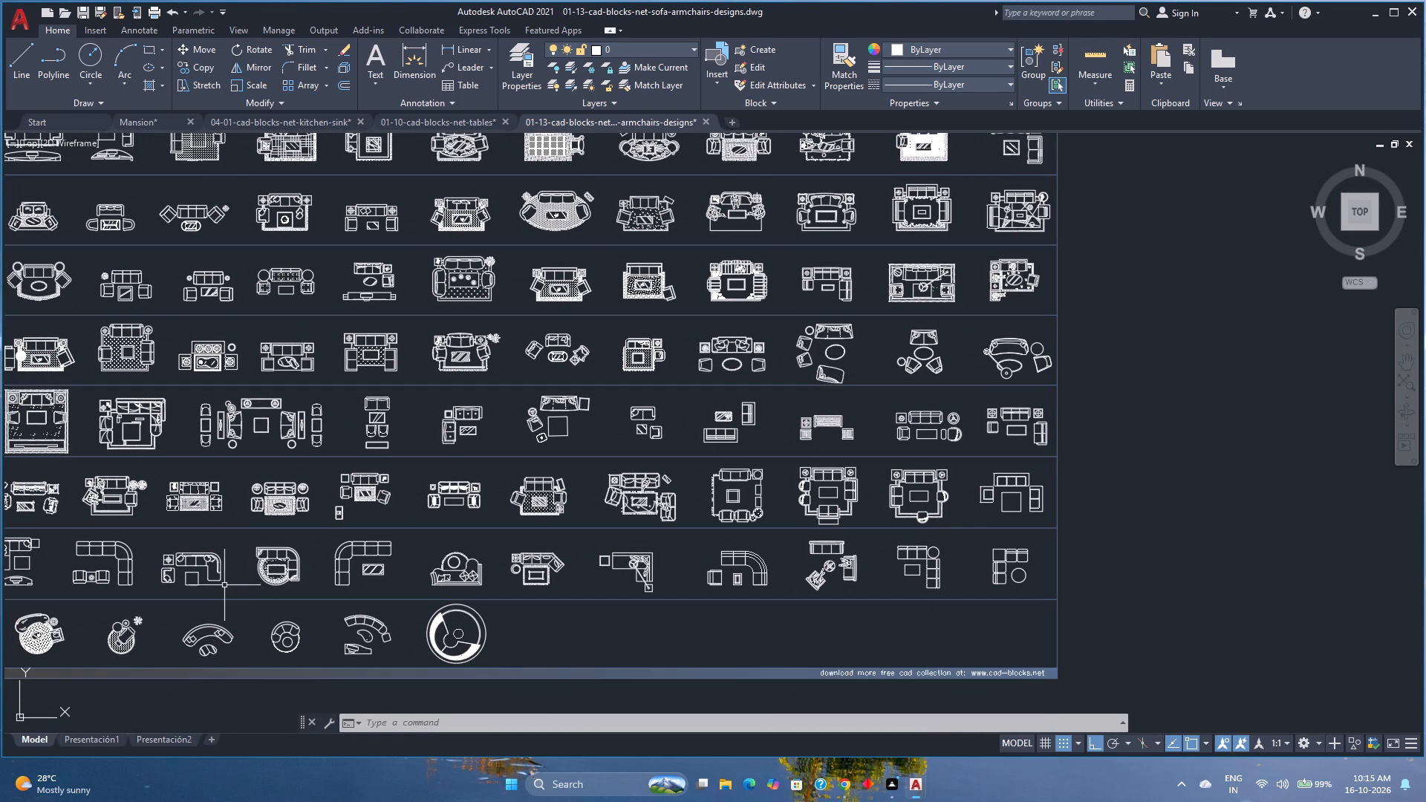
pyautogui.click(219, 571)
pyautogui.scroll(1, 206, 579)
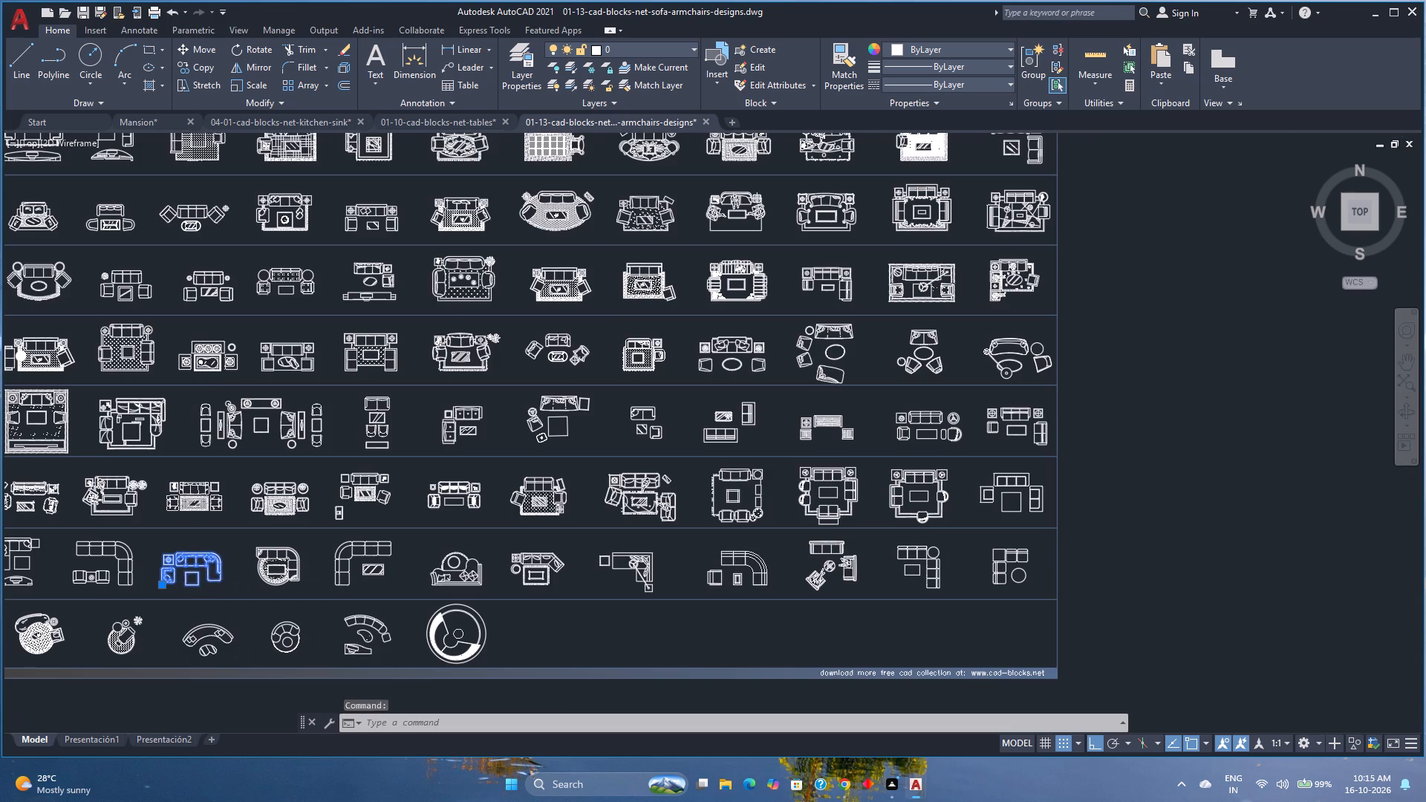
pyautogui.scroll(2, 206, 579)
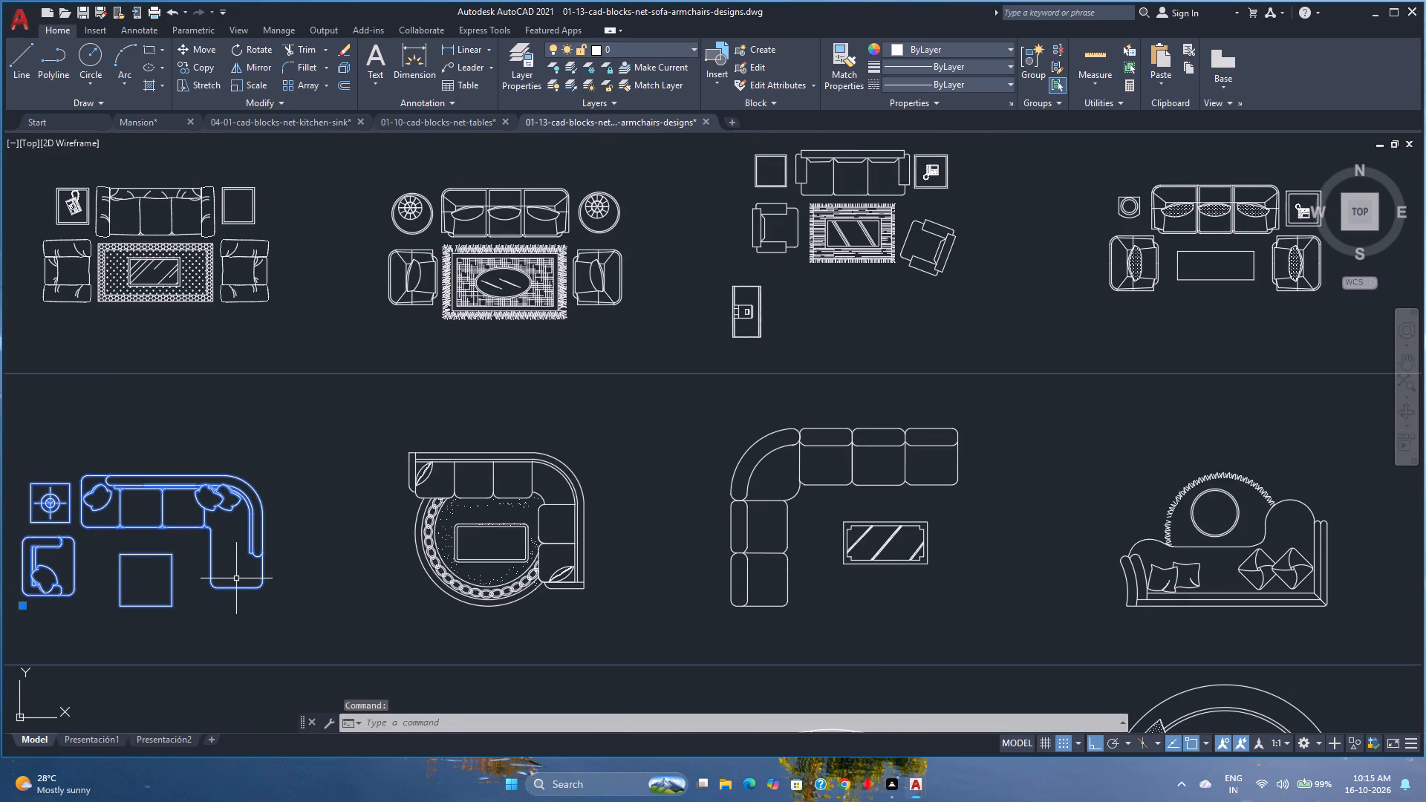
pyautogui.hotkey('ctrl', 'c')
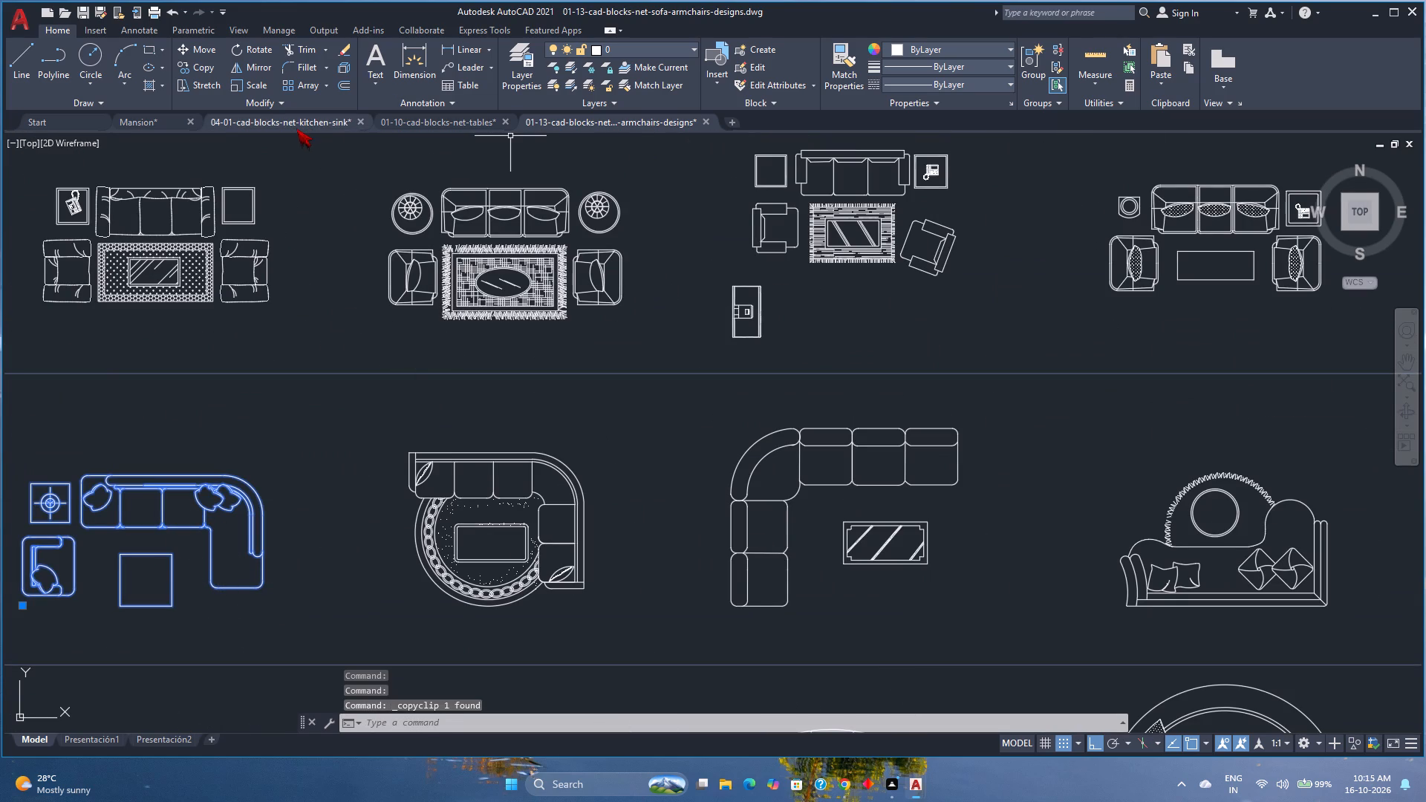
# Switch to the Mansion drawing and paste the copied sofa set in the empty space beyond the third plan.
pyautogui.click(141, 126)
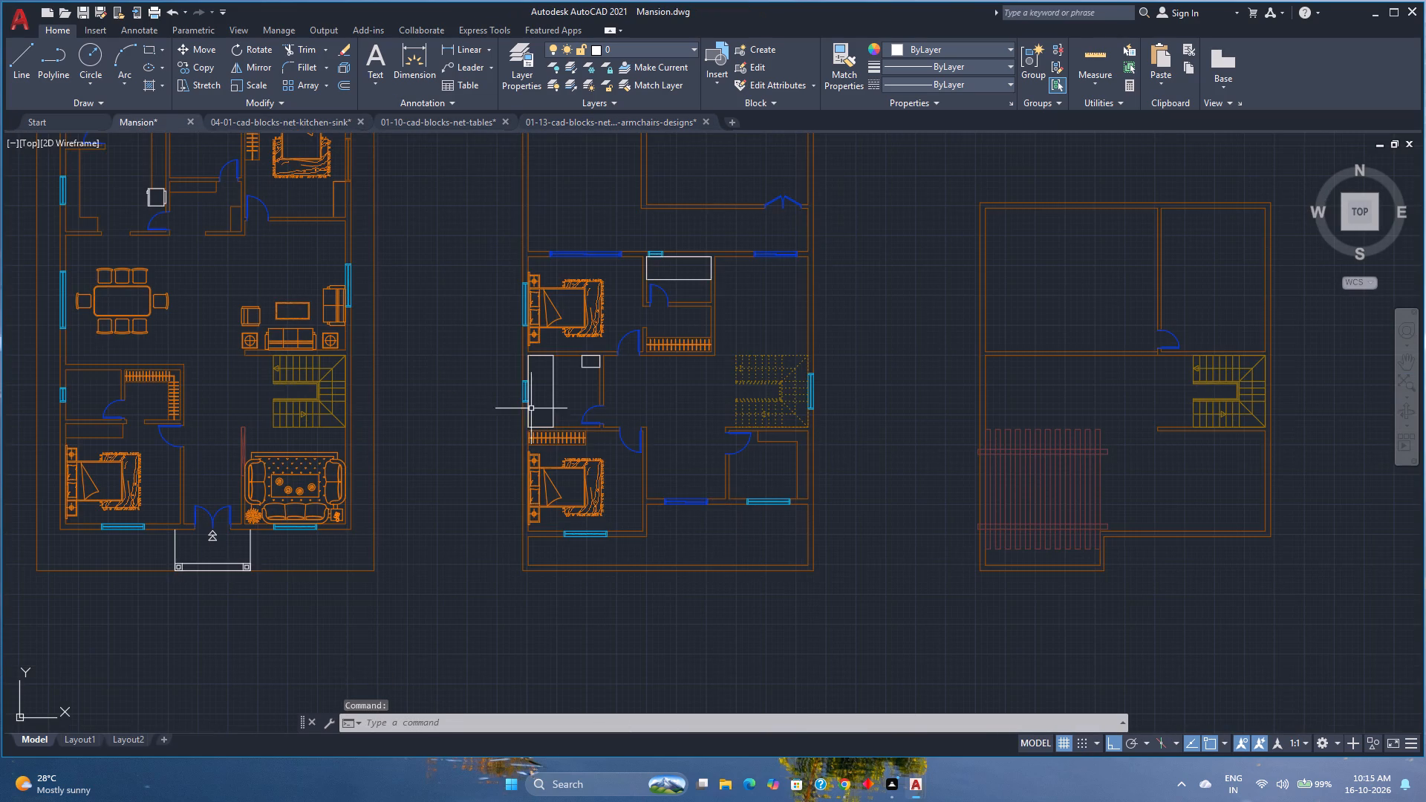
pyautogui.moveTo(706, 487); pyautogui.dragTo(290, 475, button='middle')
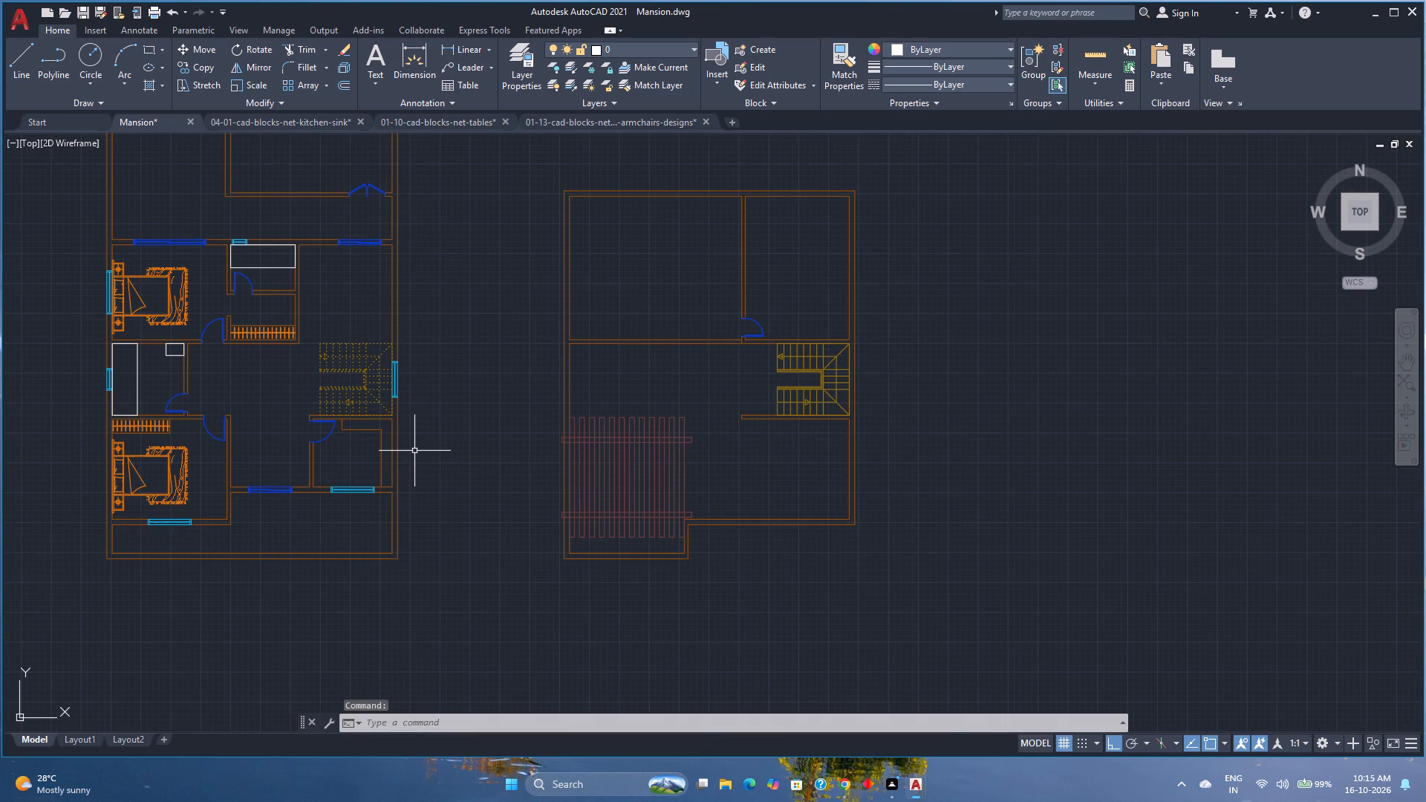
pyautogui.hotkey('ctrl', 'v')
pyautogui.scroll(-2, 414, 451)
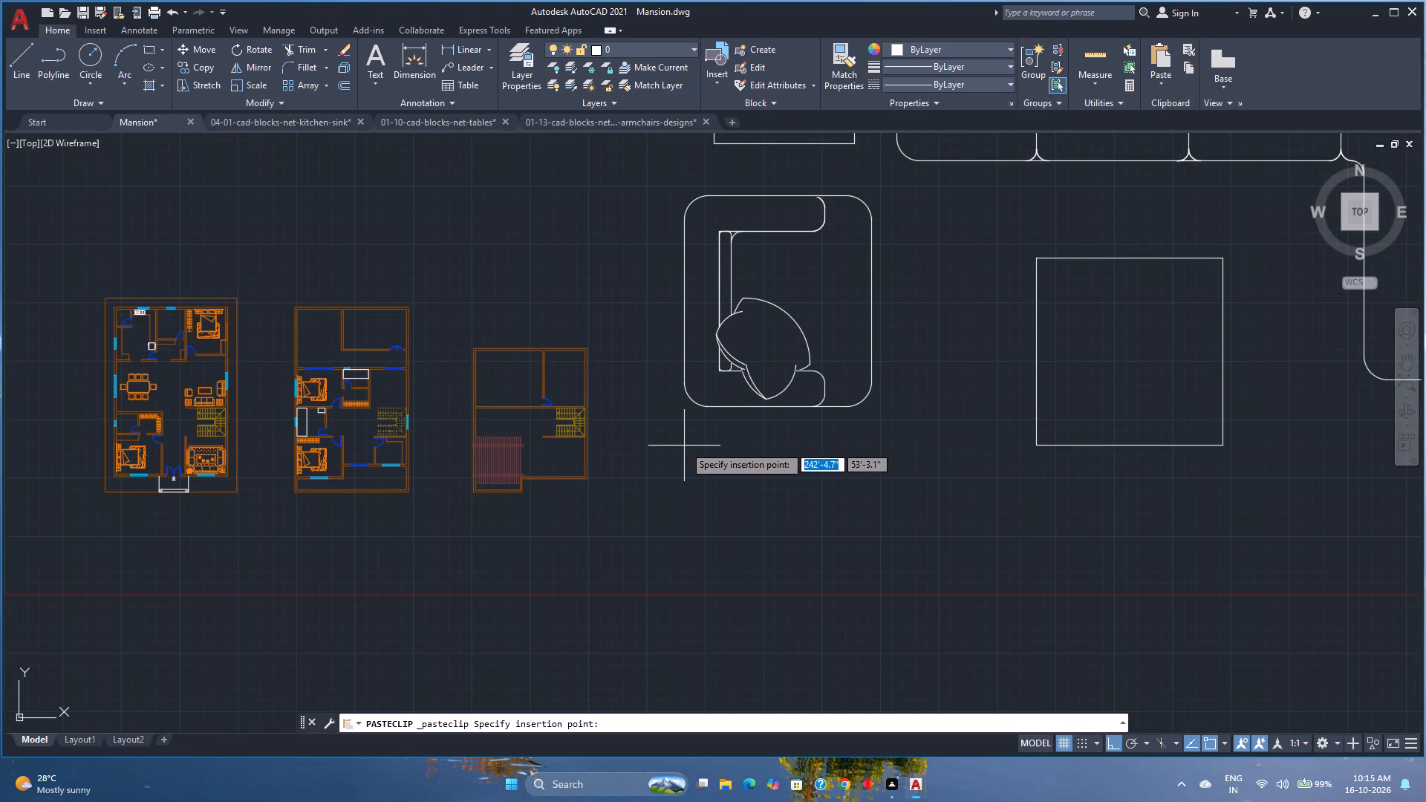
pyautogui.click(684, 446)
# Draw a vertical construction line along the back edge of the pasted set's armchair.
pyautogui.moveTo(726, 446); pyautogui.dragTo(488, 516, button='middle')
pyautogui.middleClick(488, 516)
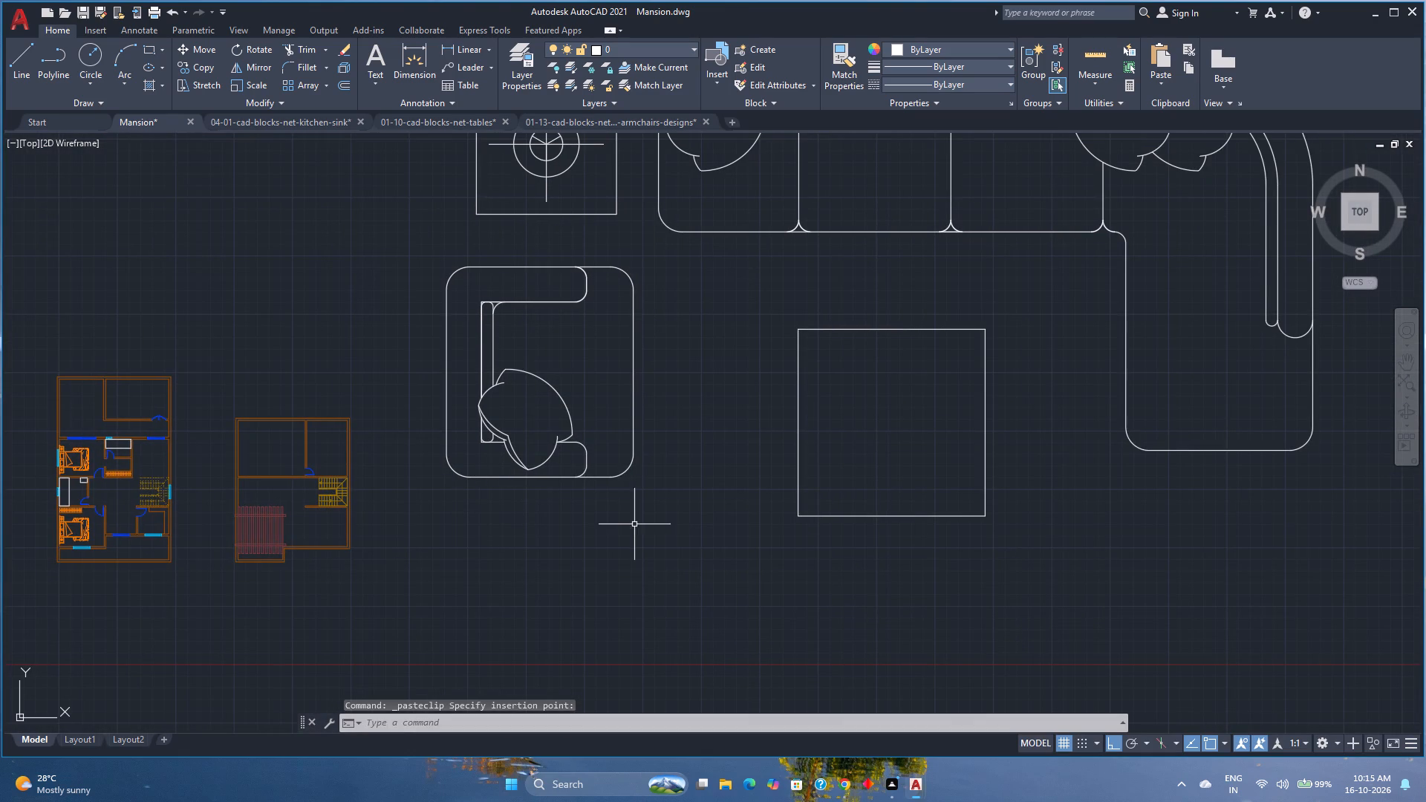
pyautogui.scroll(2, 634, 501)
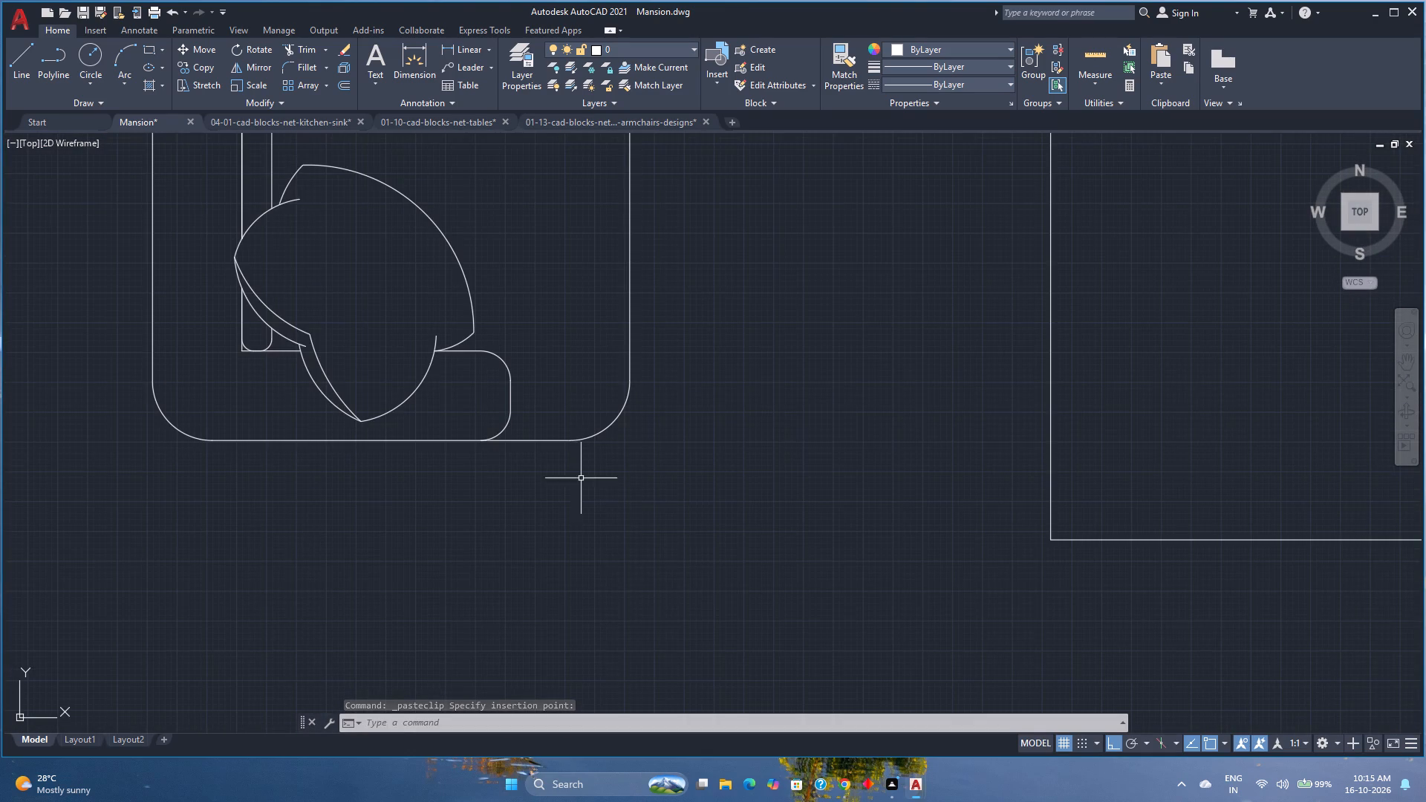
pyautogui.scroll(-2, 348, 356)
pyautogui.moveTo(348, 356); pyautogui.dragTo(373, 456, button='middle')
pyautogui.middleClick(373, 456)
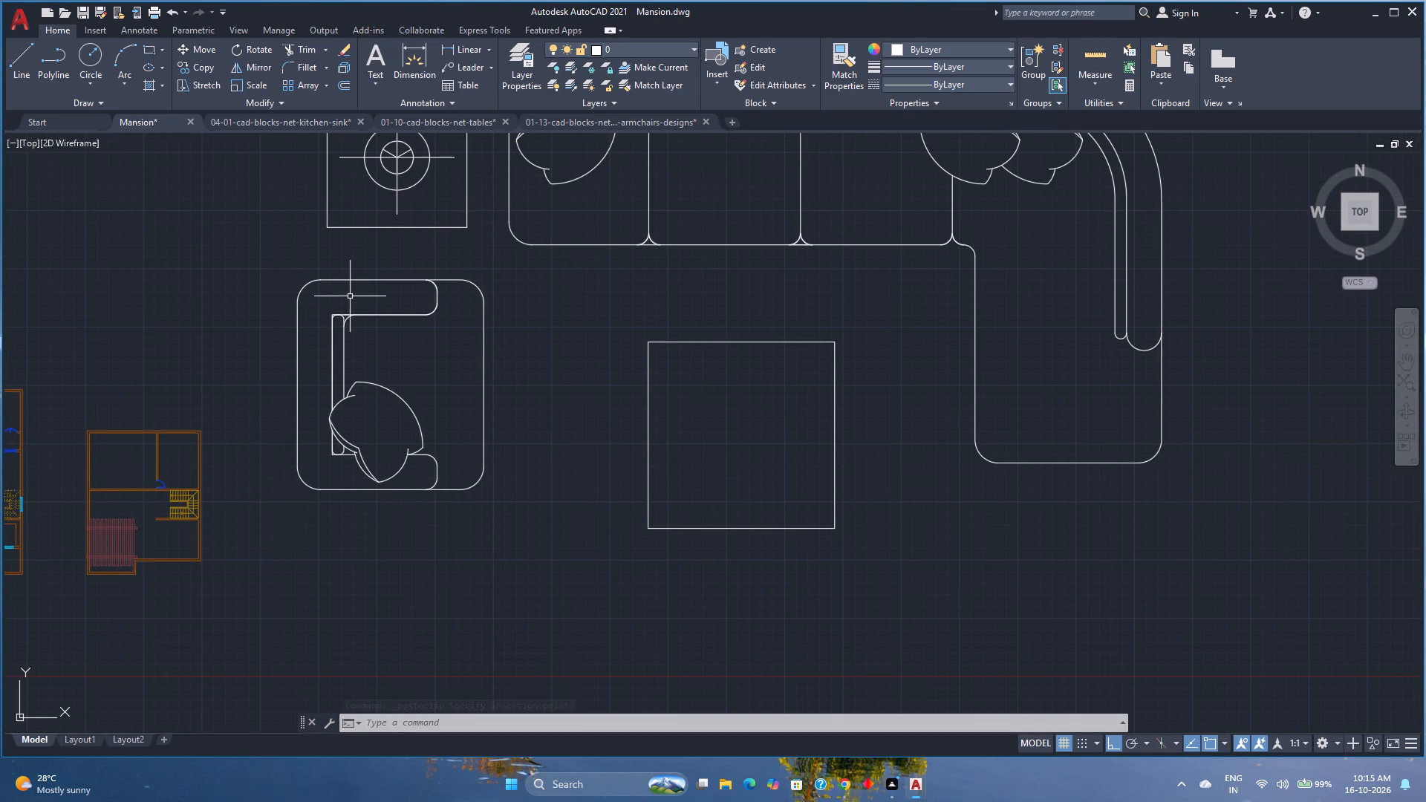
pyautogui.write('xl')
pyautogui.press('Return')
pyautogui.press('v')
pyautogui.press('Return')
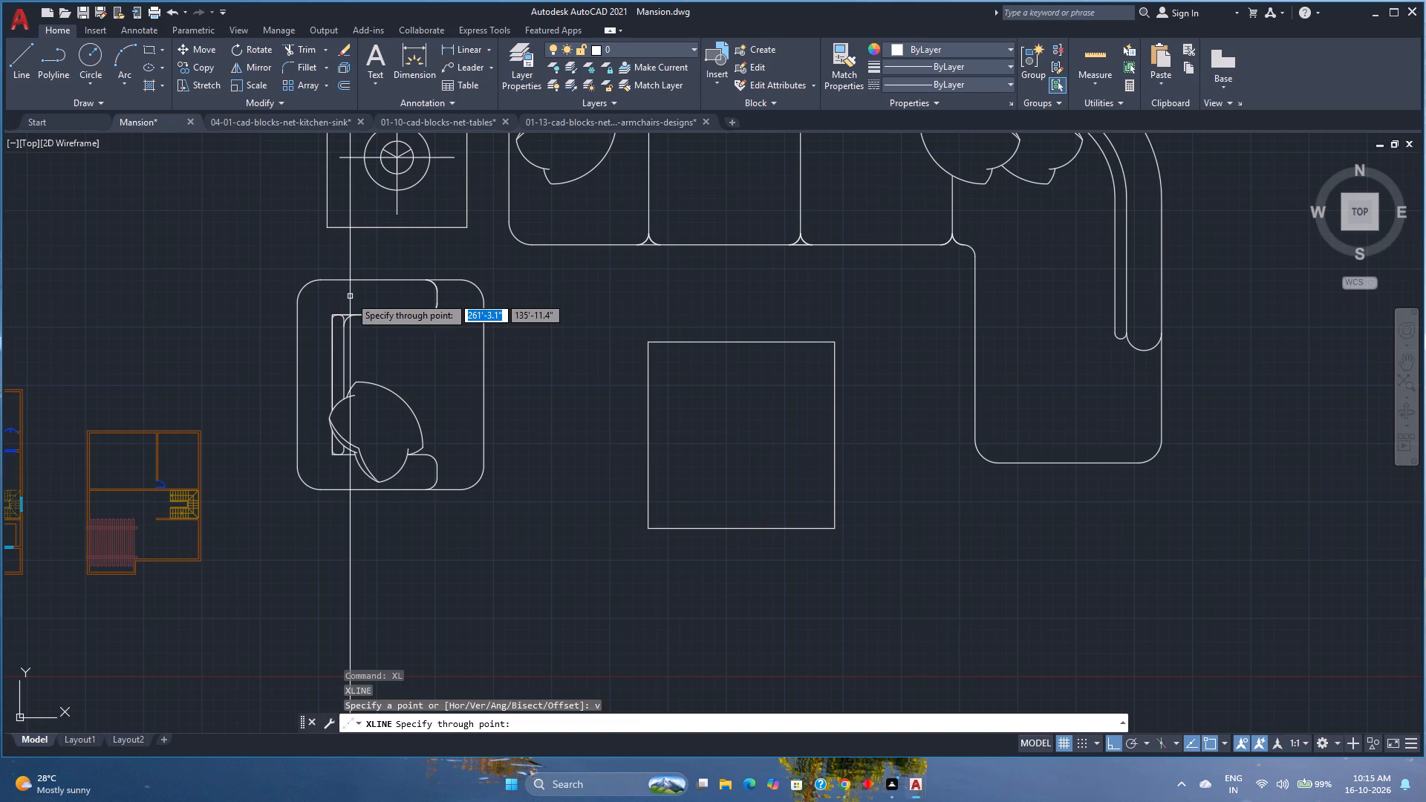
pyautogui.click(296, 469)
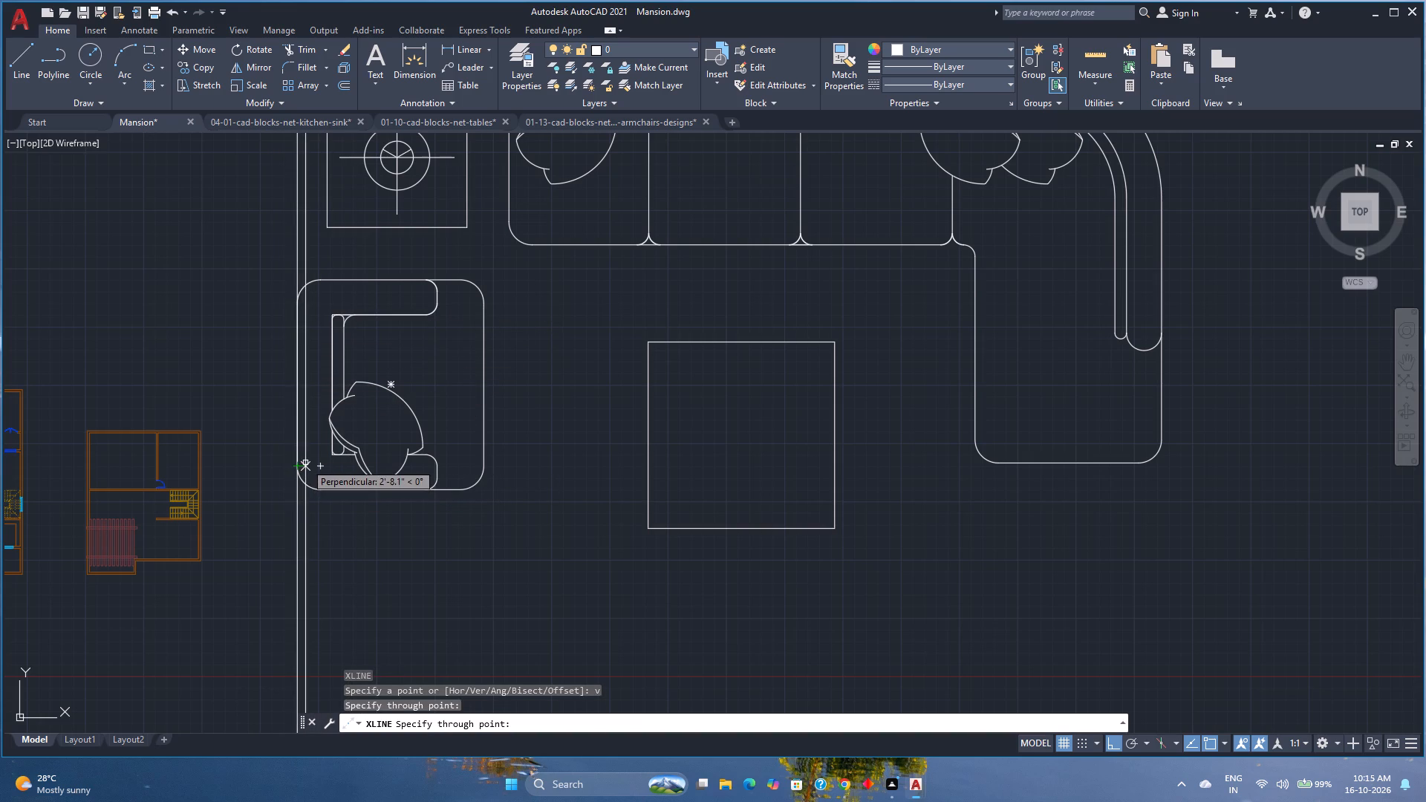
pyautogui.press('Escape')
# Offset the vertical construction line 2'6" towards the inside of the armchair.
pyautogui.click(346, 88)
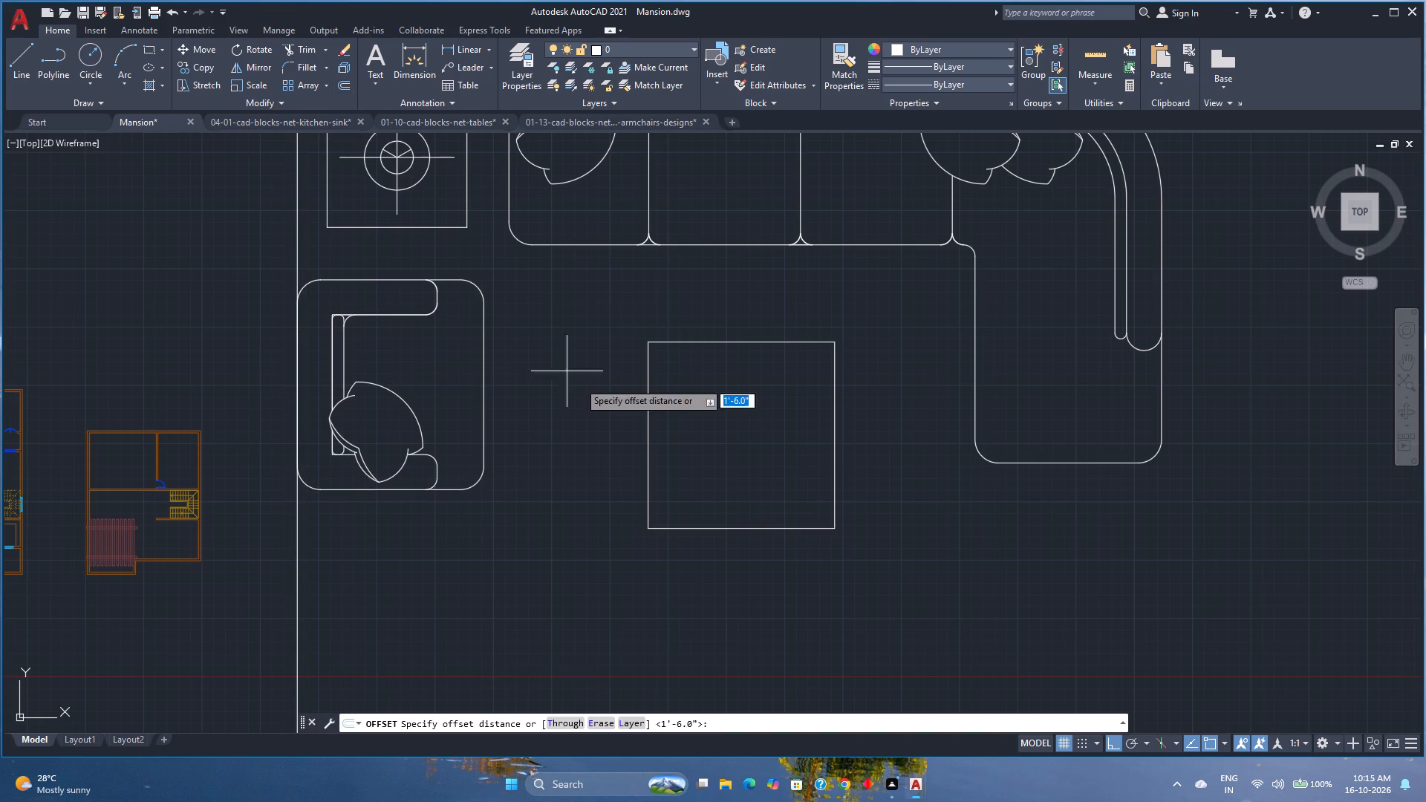
pyautogui.write('2\'6"')
pyautogui.press('Return')
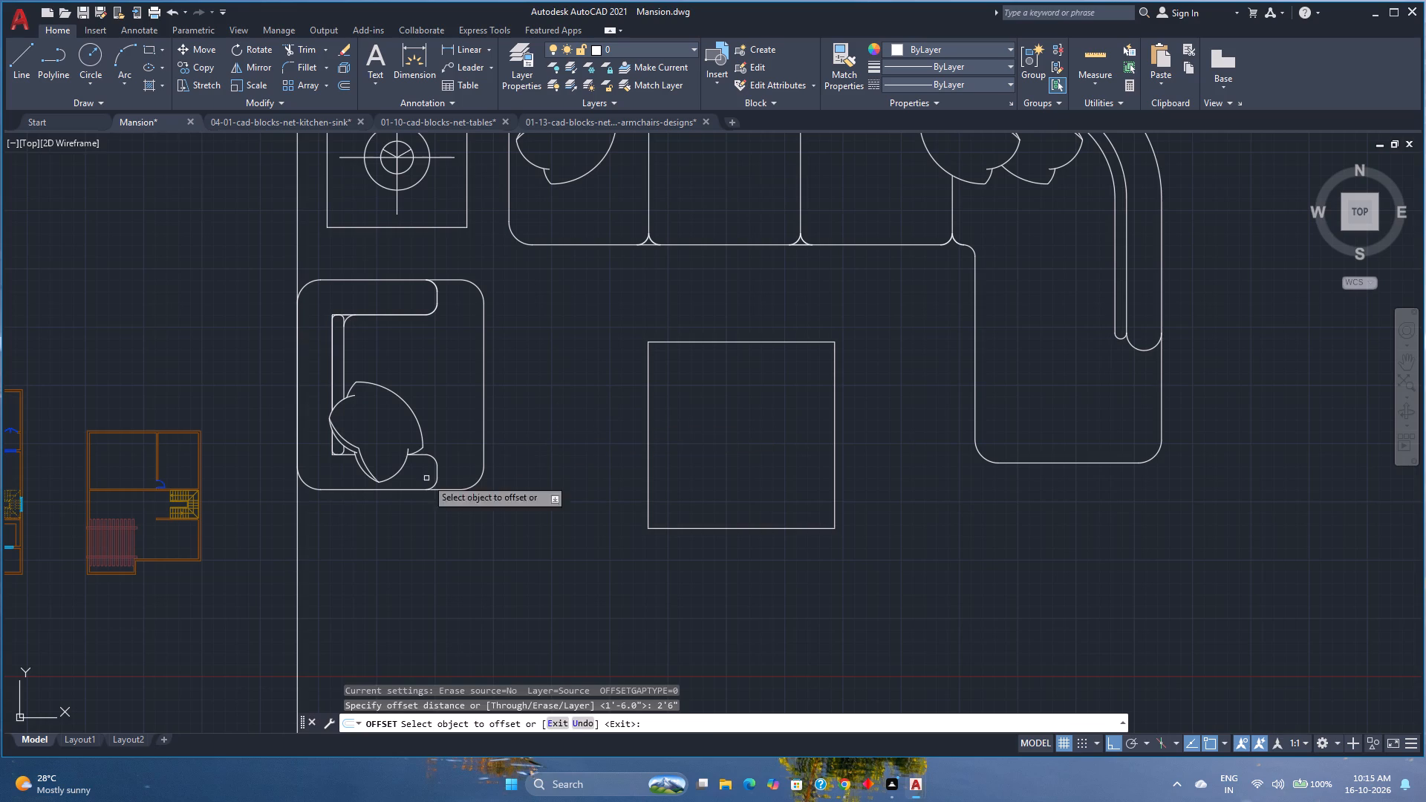
pyautogui.click(298, 596)
pyautogui.click(531, 571)
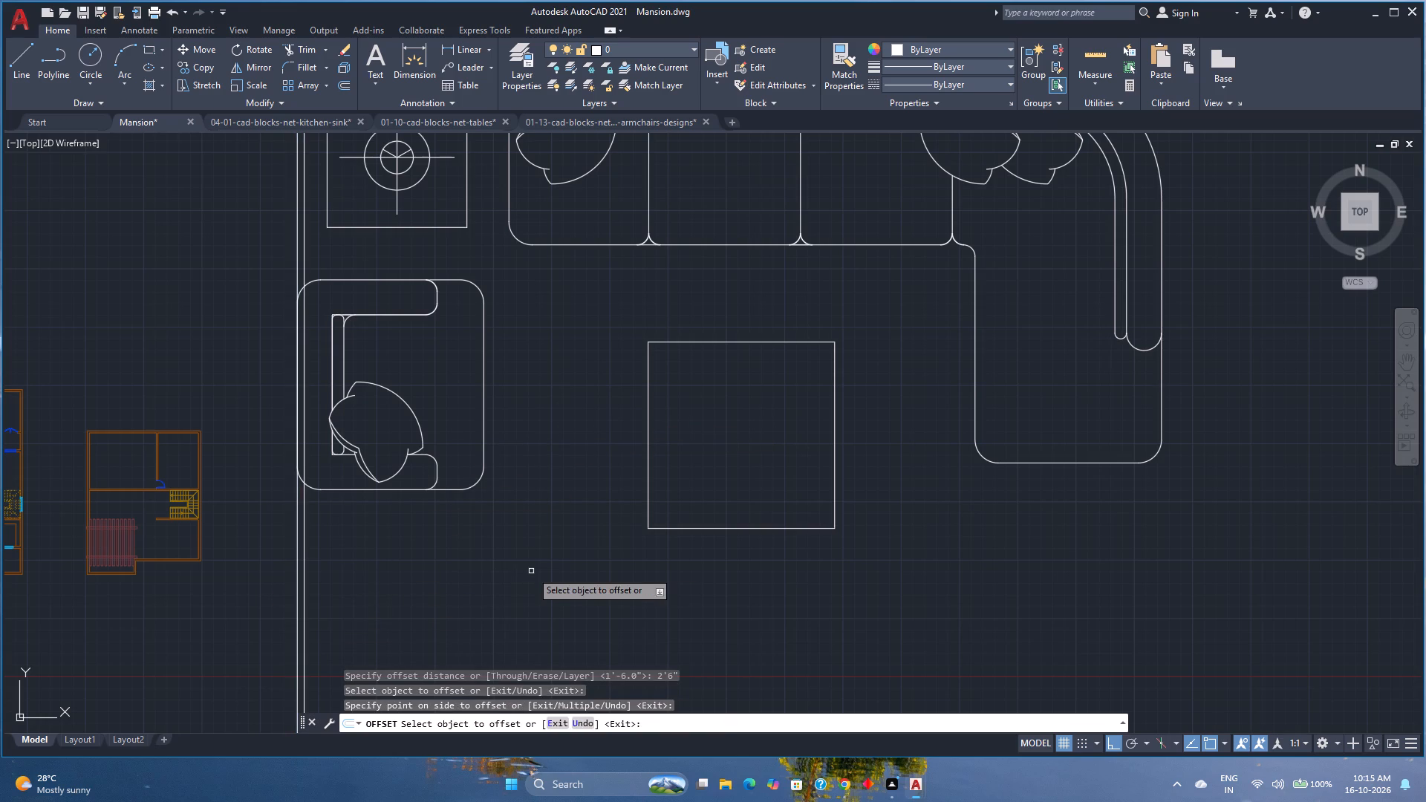
pyautogui.press('space')
# Scale the sofa set by reference from the armchair's back edge, fitting the armchair's depth to the 2'6" offset line.
pyautogui.click(442, 509)
pyautogui.click(414, 441)
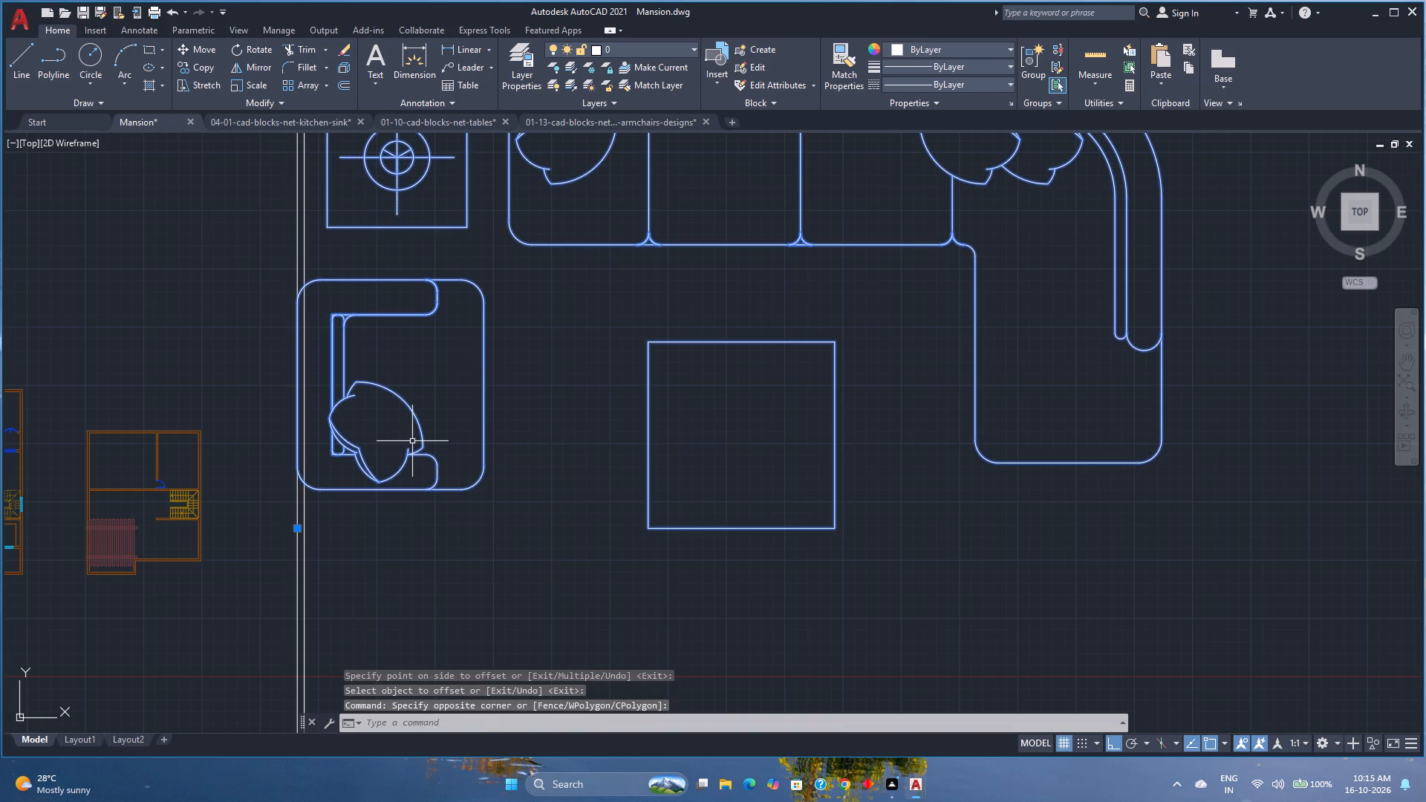
pyautogui.write('ac')
pyautogui.press('BackSpace')
pyautogui.press('BackSpace')
pyautogui.write('sc')
pyautogui.press('Return')
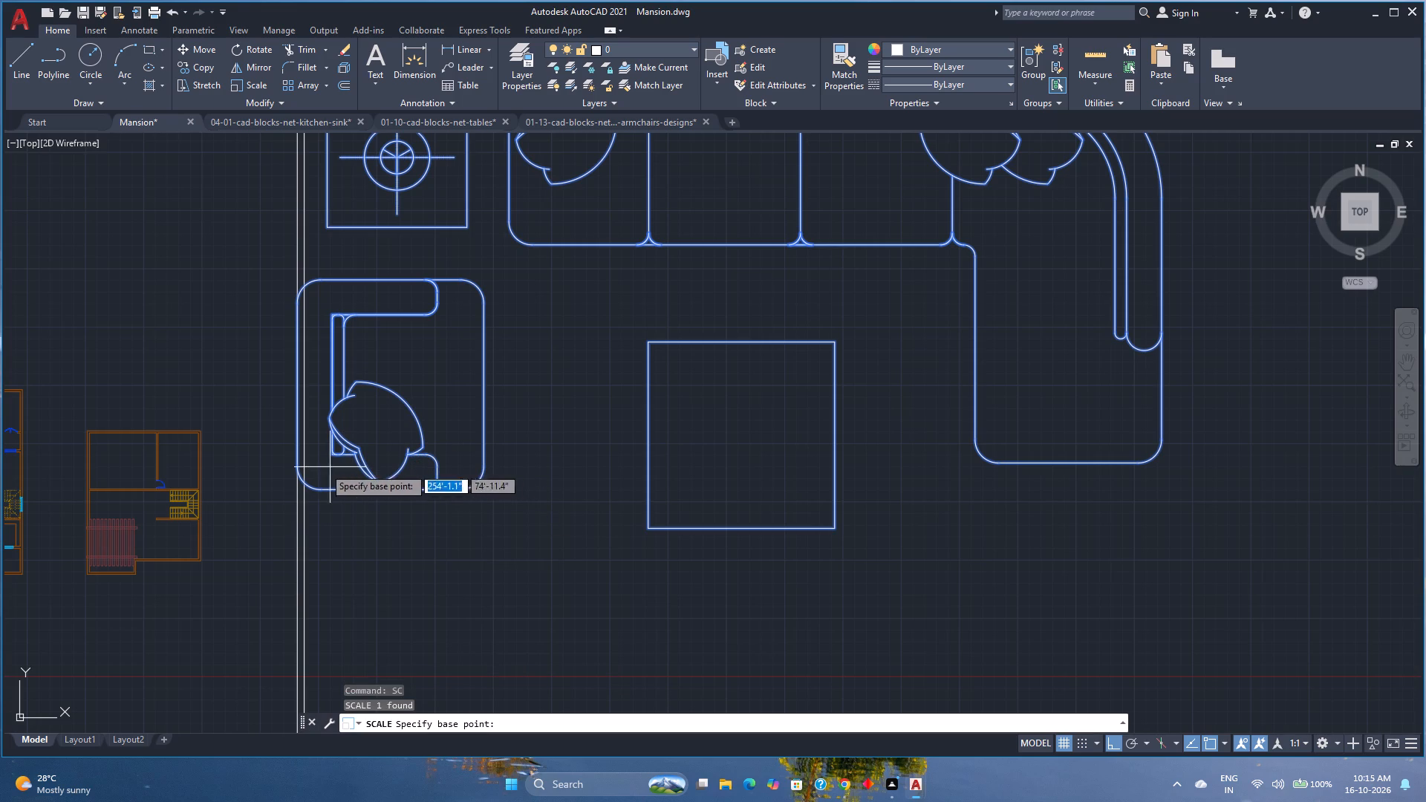
pyautogui.click(297, 390)
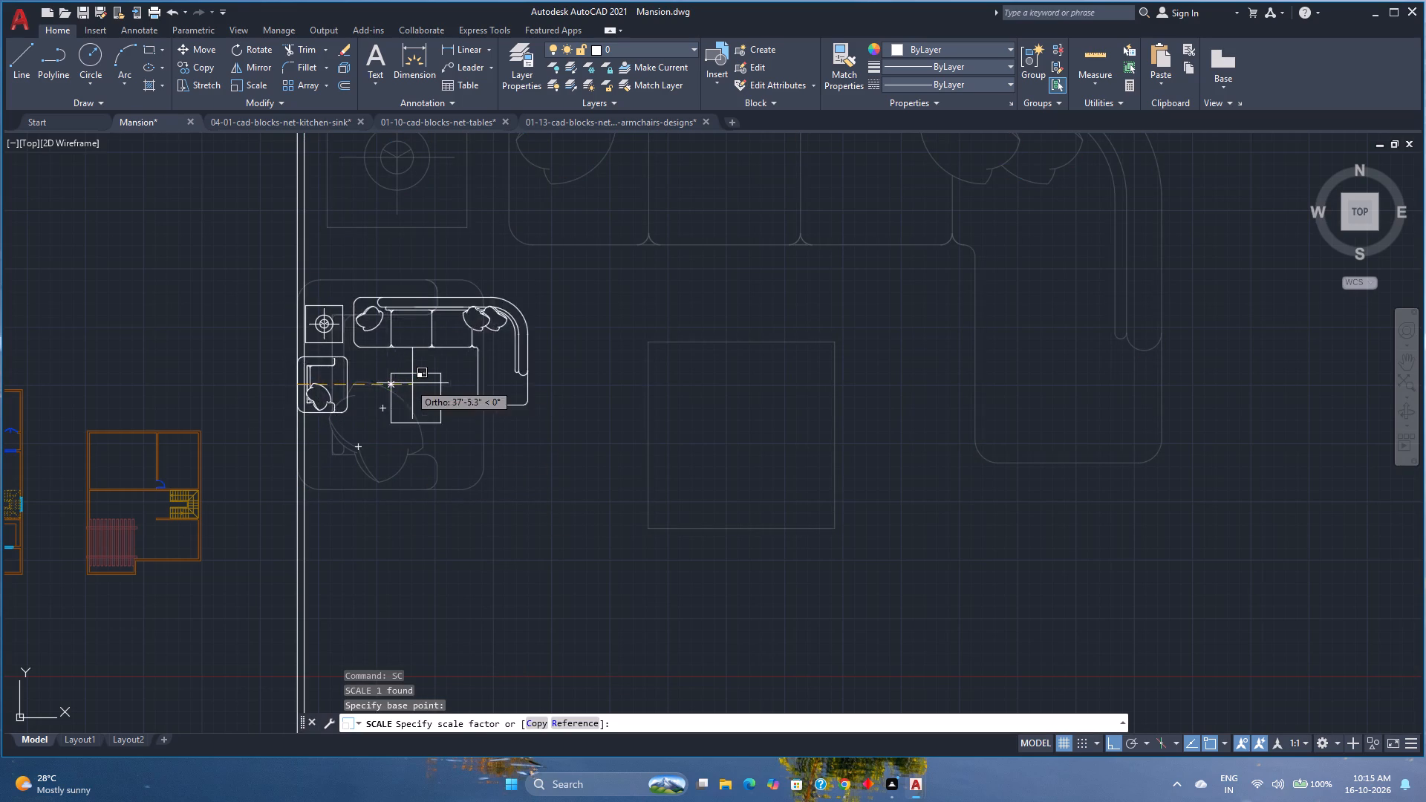
pyautogui.click(585, 728)
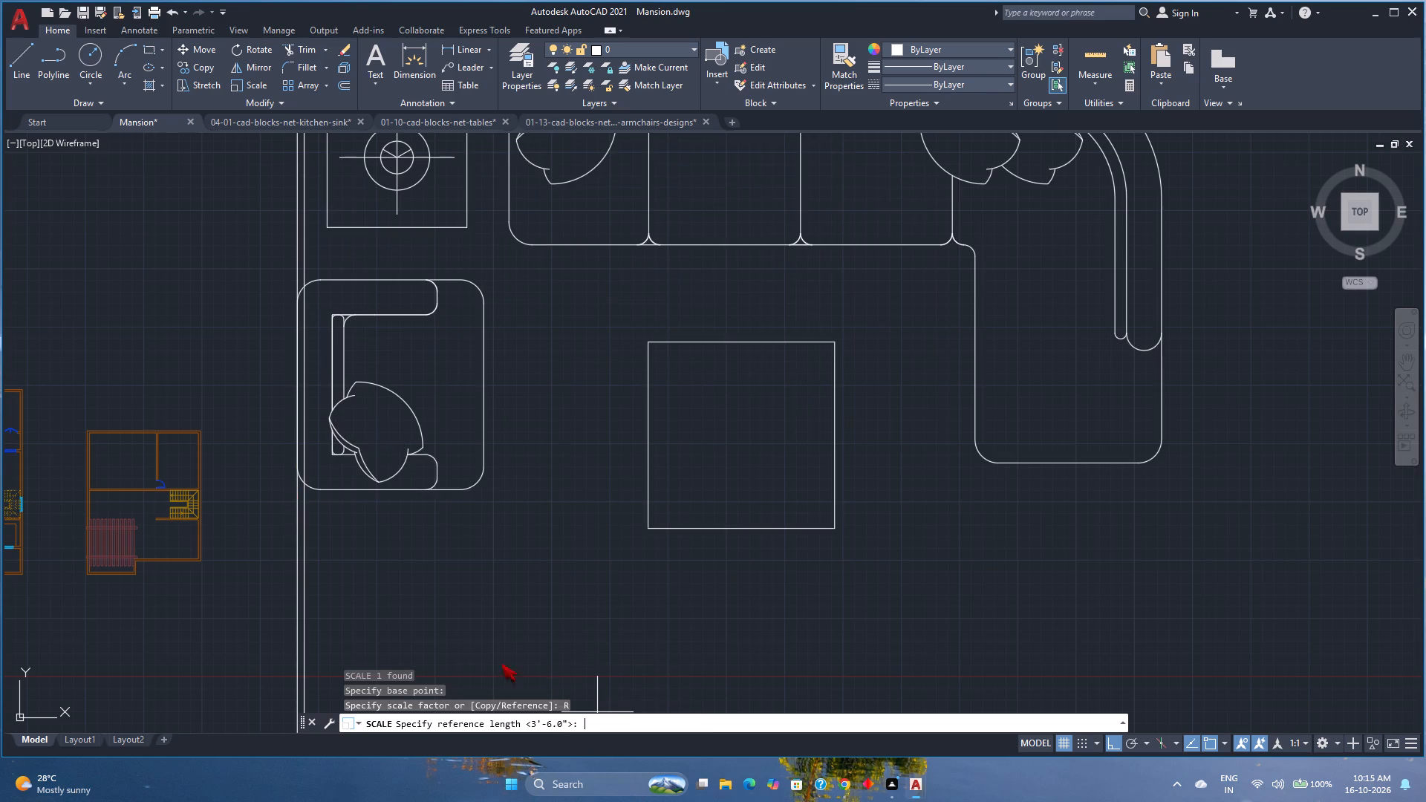
pyautogui.click(299, 388)
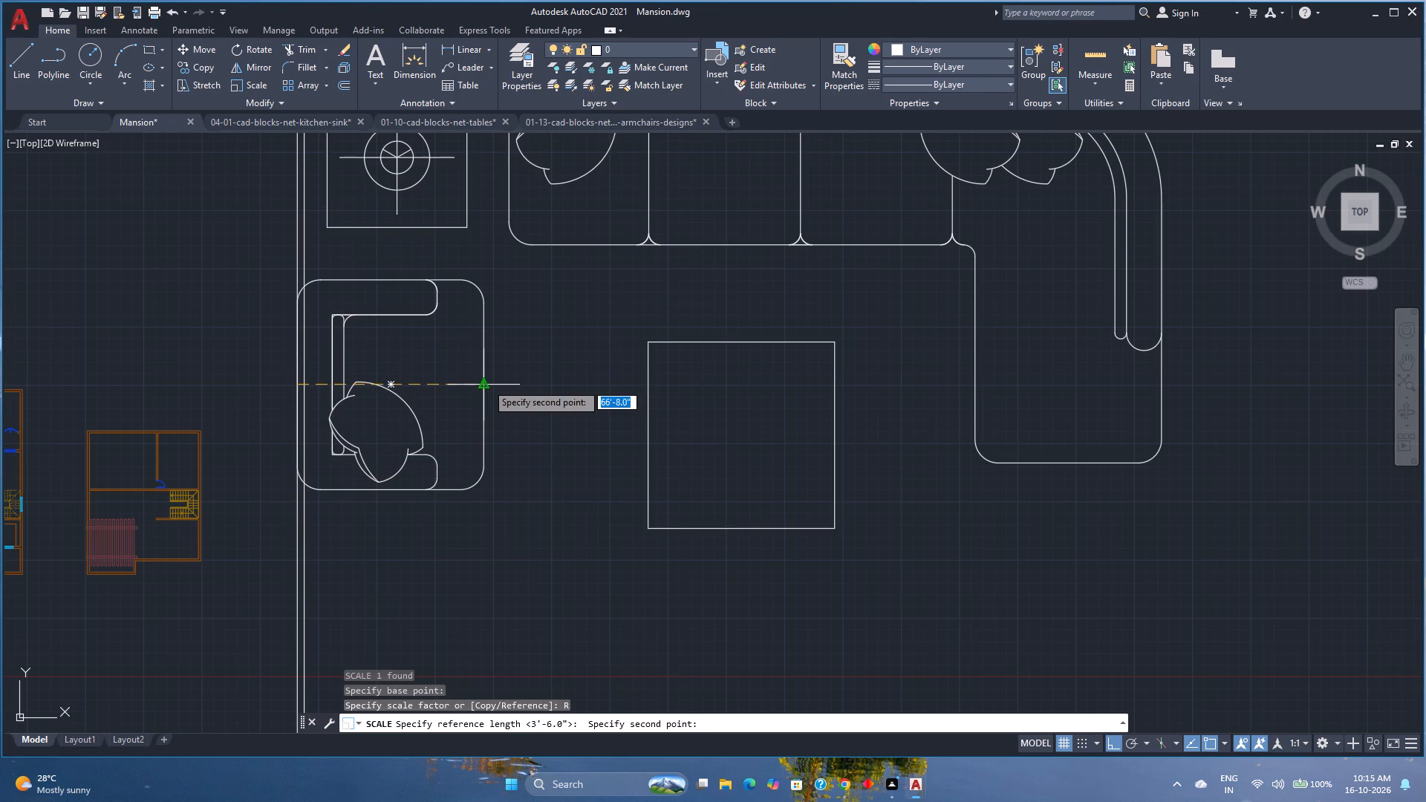
pyautogui.click(486, 383)
pyautogui.scroll(5, 299, 397)
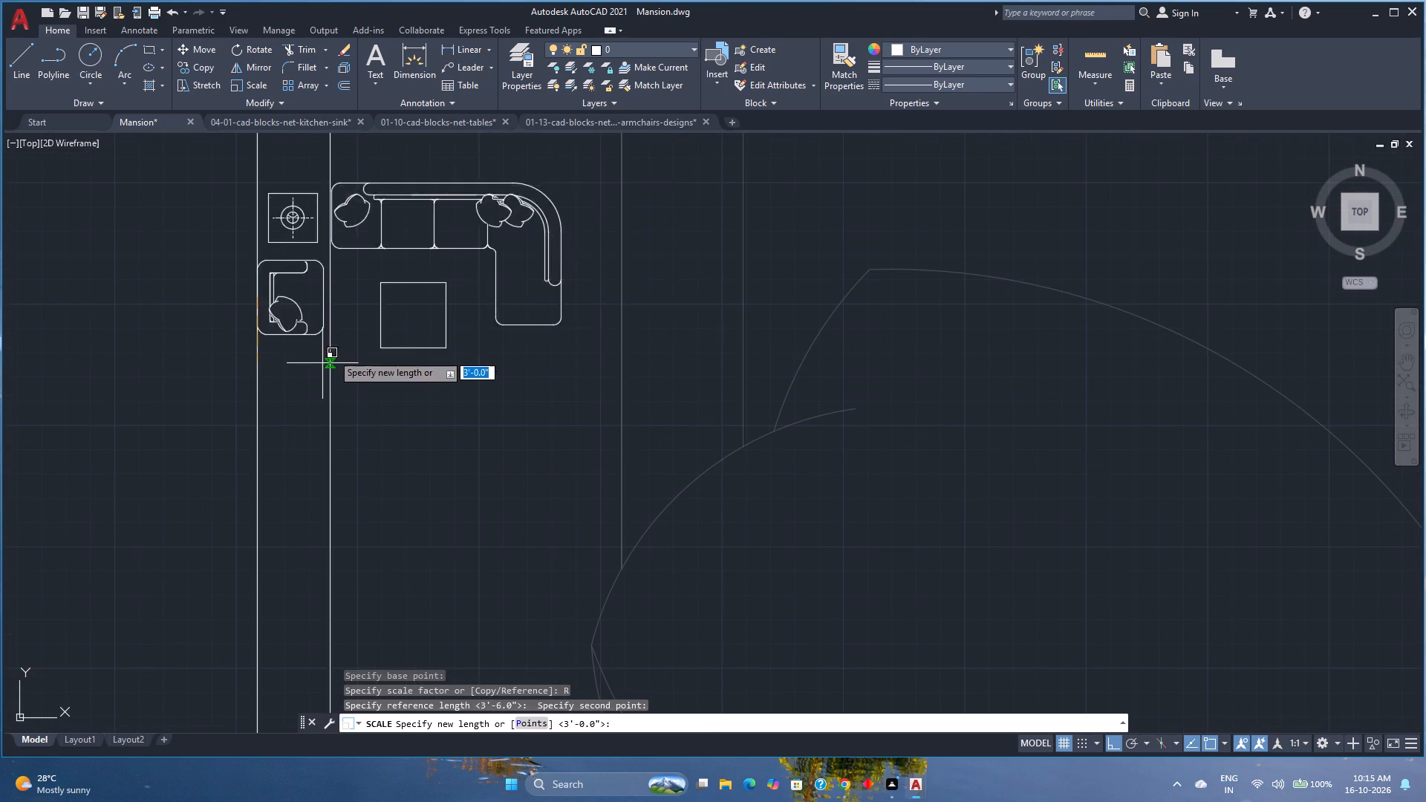
pyautogui.click(326, 293)
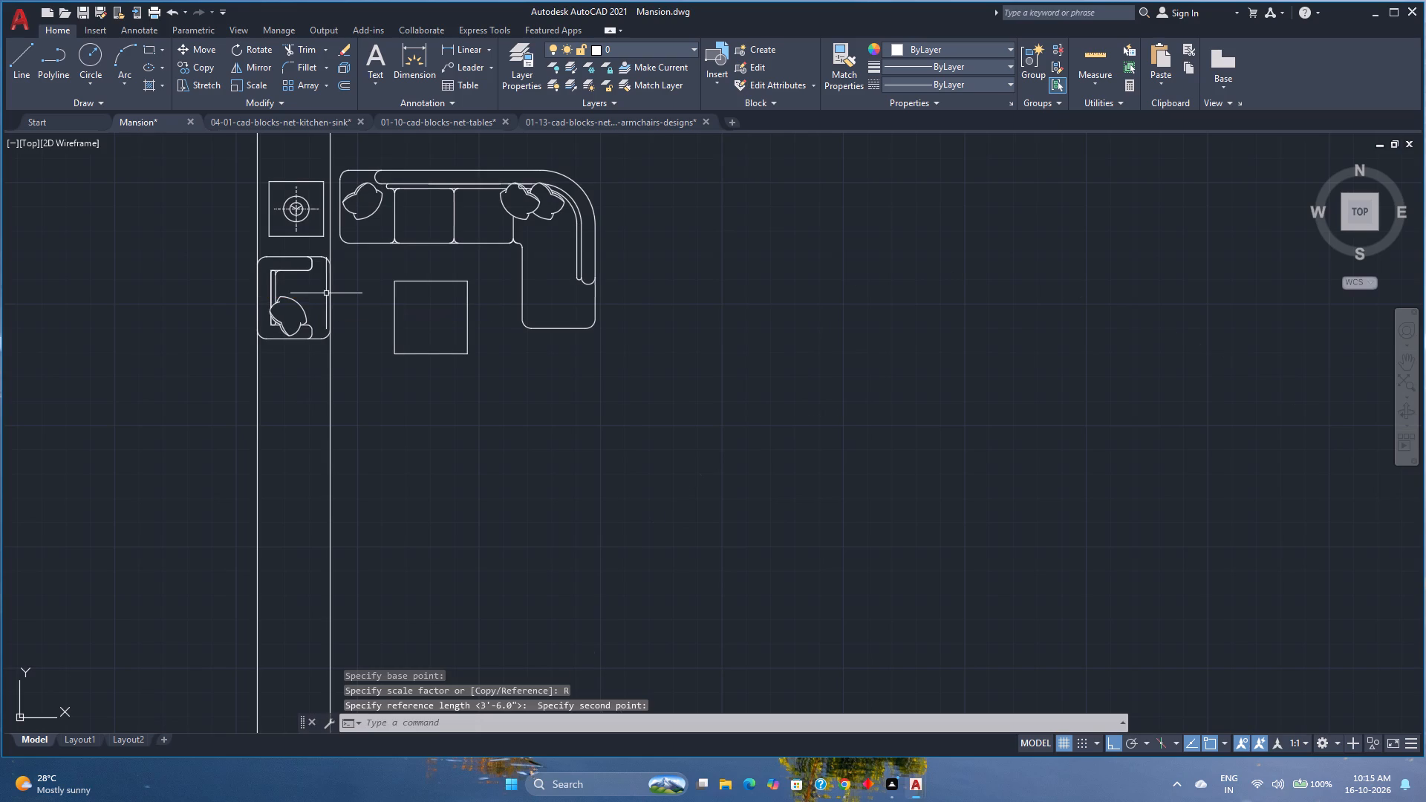
# Delete the two vertical construction lines at the armchair.
pyautogui.click(400, 479)
pyautogui.click(235, 449)
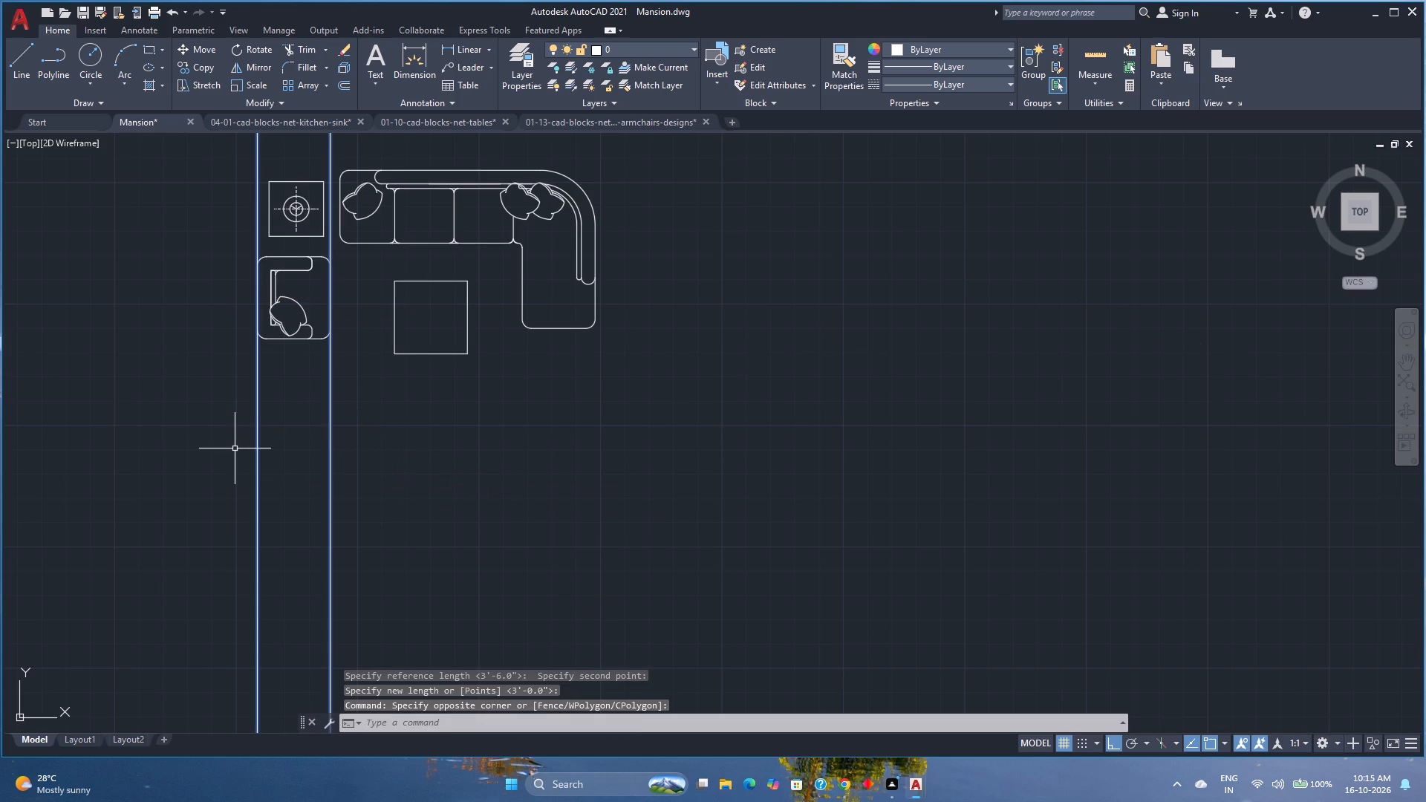
pyautogui.press('Delete')
# Rotate the scaled sofa set 270° about the centre of its square coffee table.
pyautogui.scroll(-1, 232, 455)
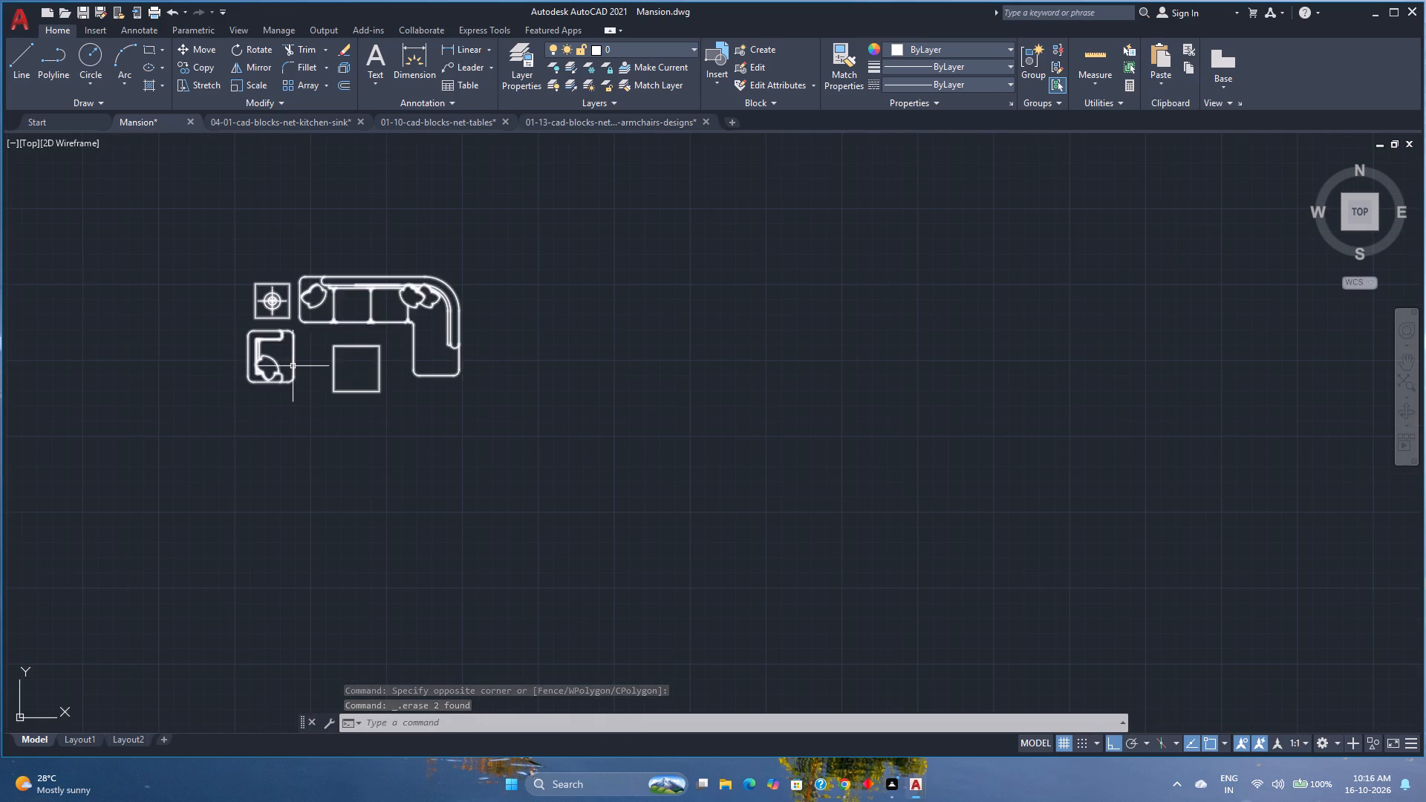
pyautogui.click(293, 366)
pyautogui.click(247, 45)
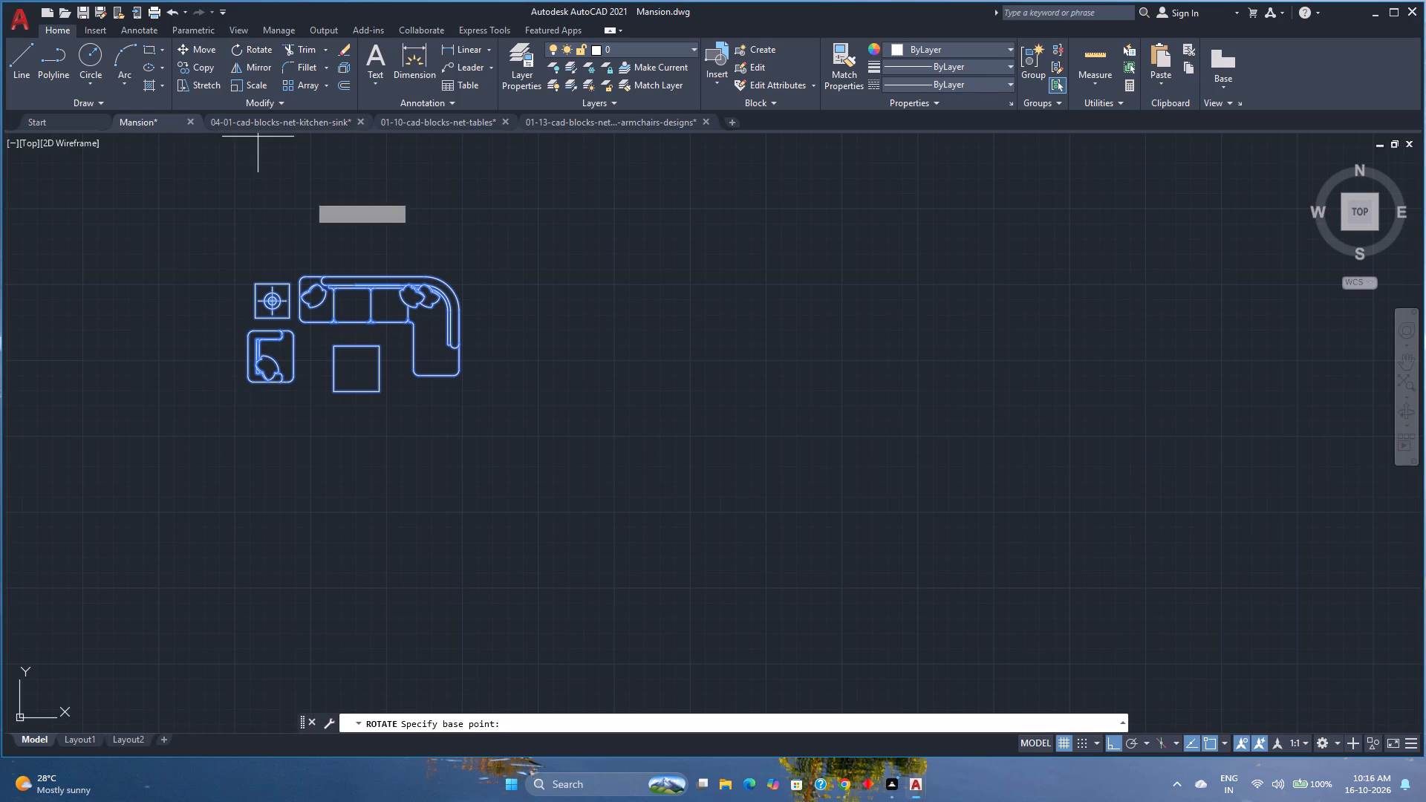
pyautogui.click(361, 368)
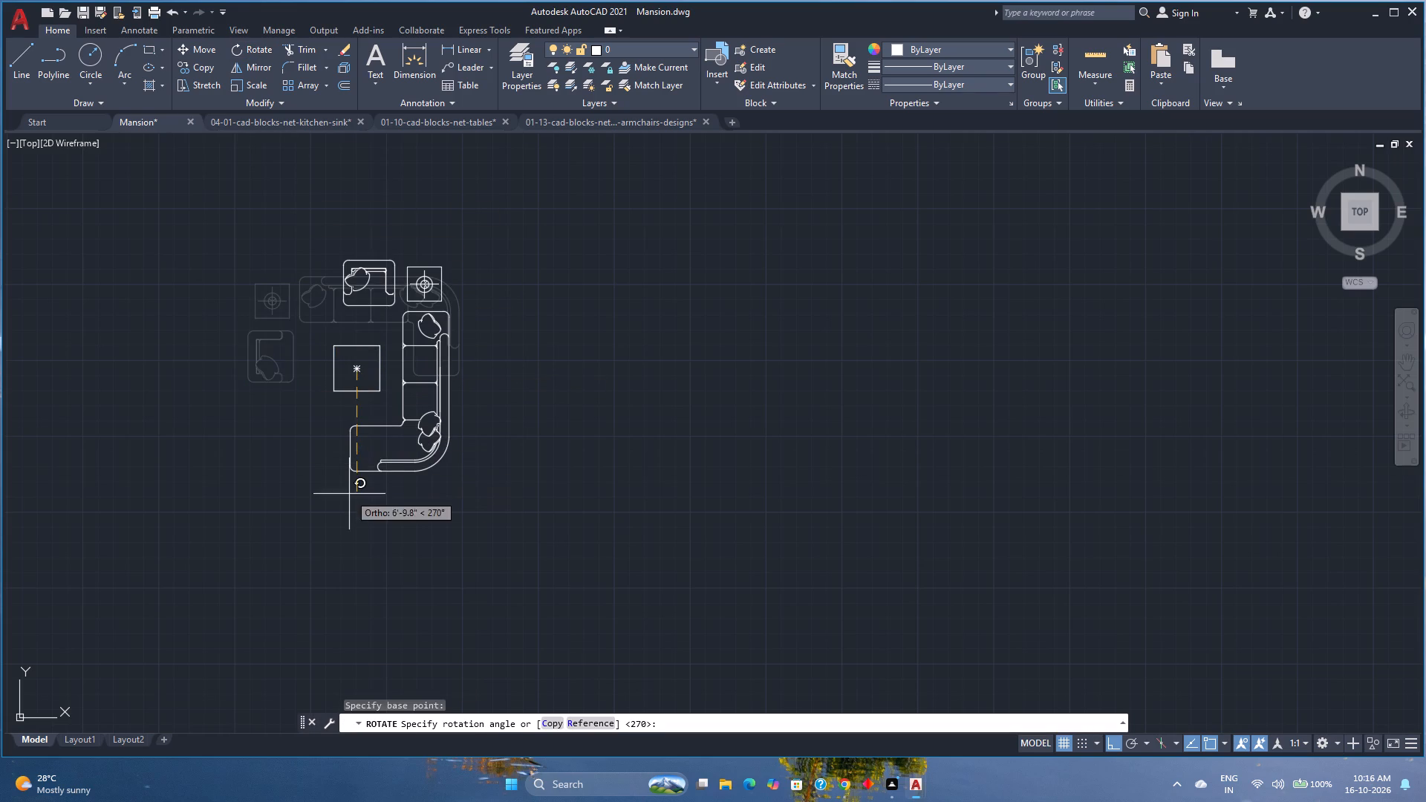
pyautogui.click(349, 502)
# Mirror the sofa set about a vertical line on its open side, erasing the source objects.
pyautogui.click(495, 535)
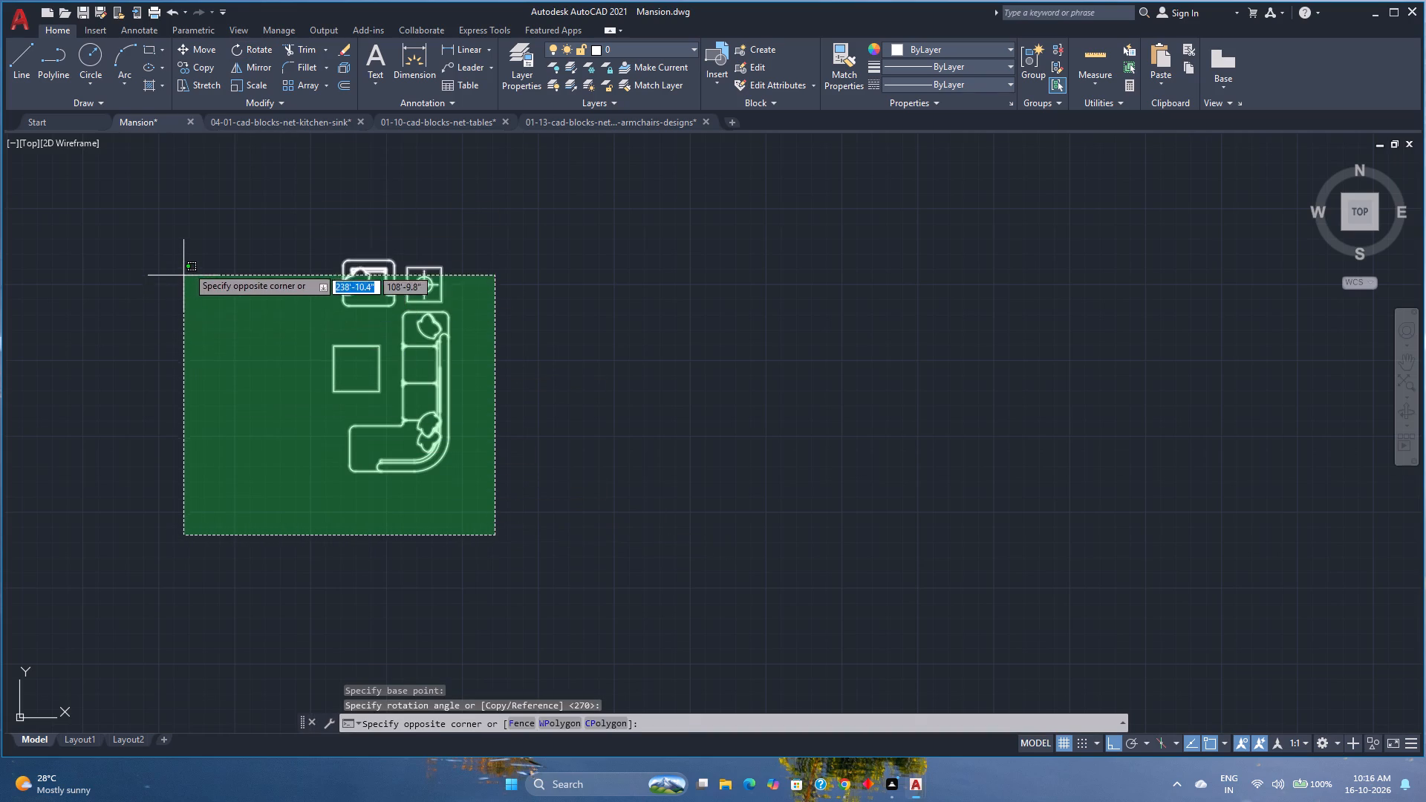
pyautogui.click(195, 255)
pyautogui.click(241, 62)
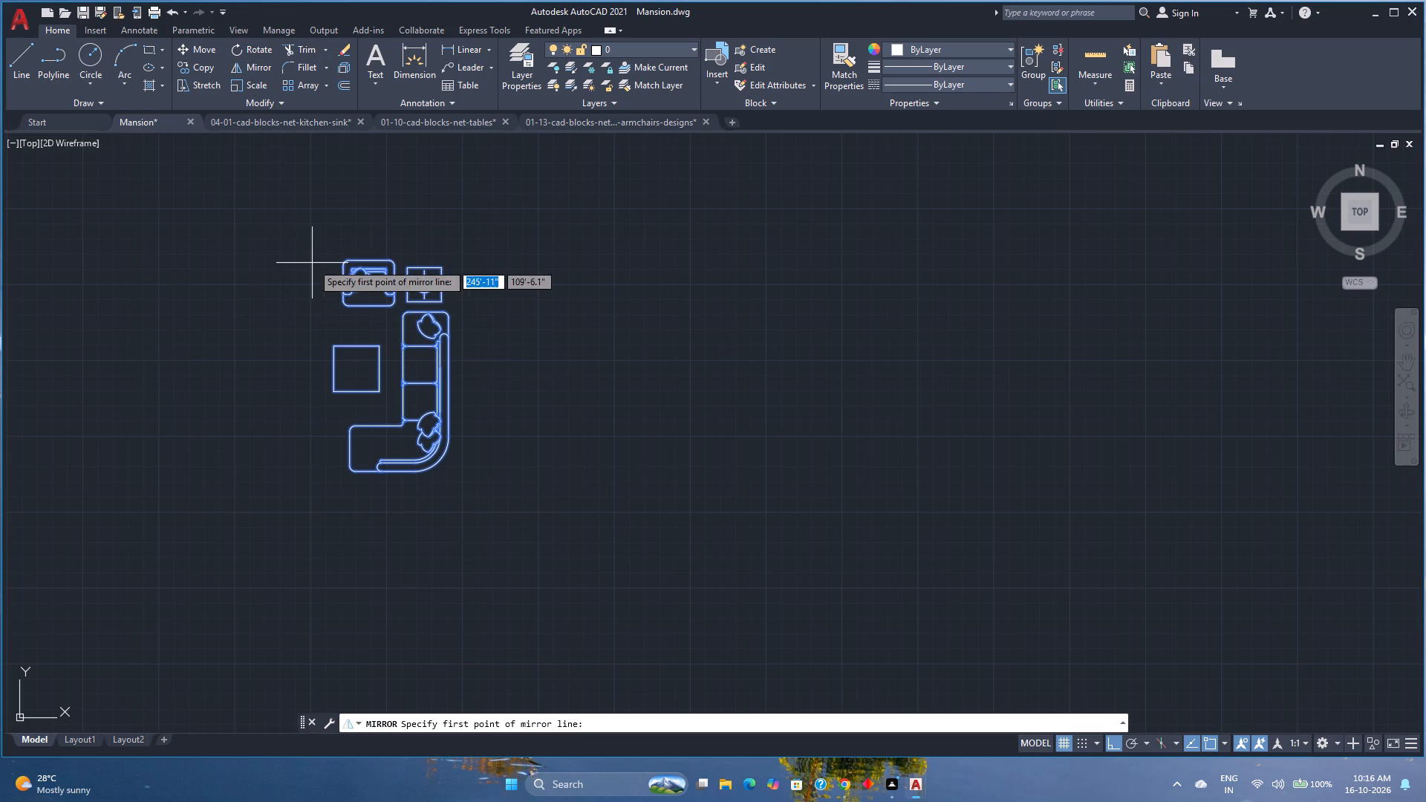
pyautogui.click(313, 247)
pyautogui.click(320, 493)
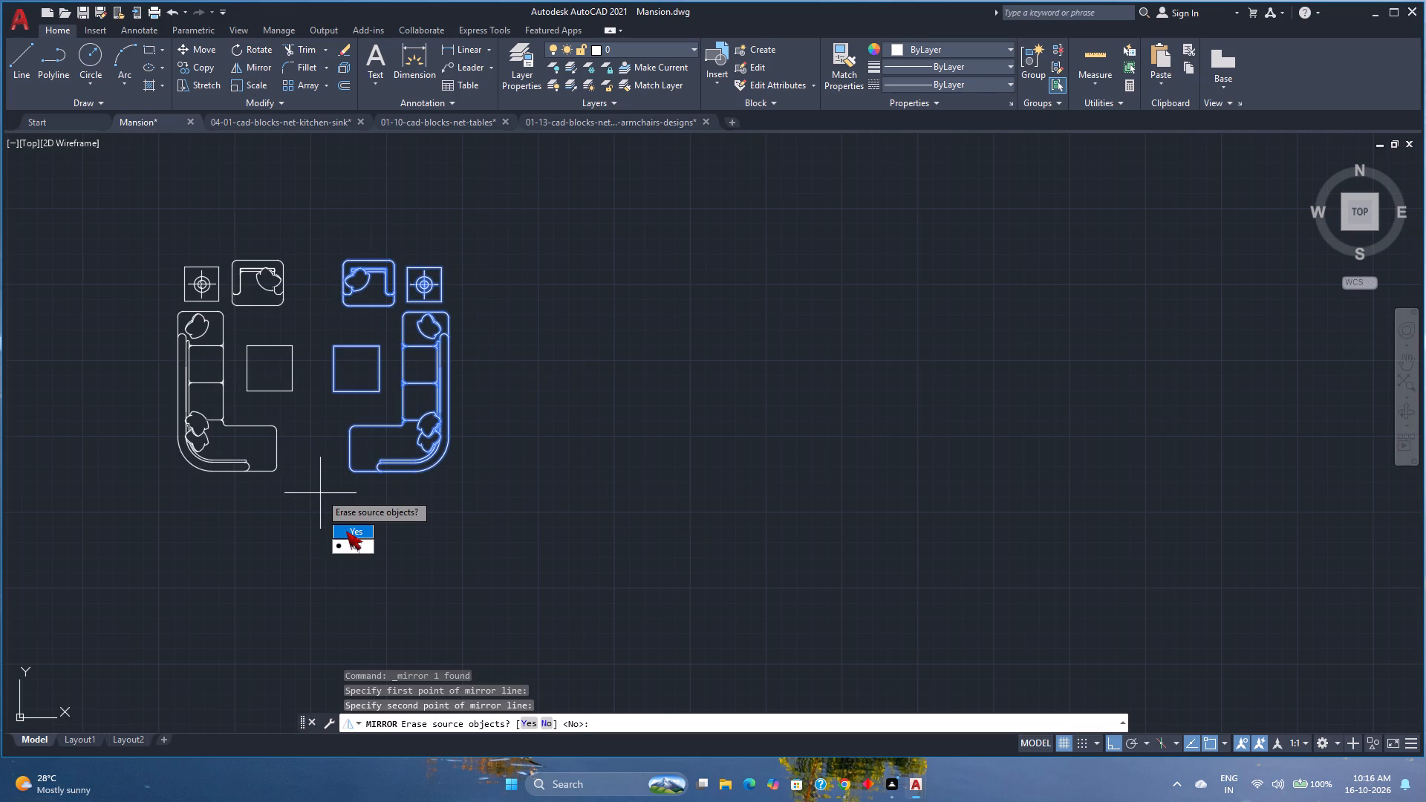
pyautogui.moveTo(350, 534); pyautogui.dragTo(320, 493)
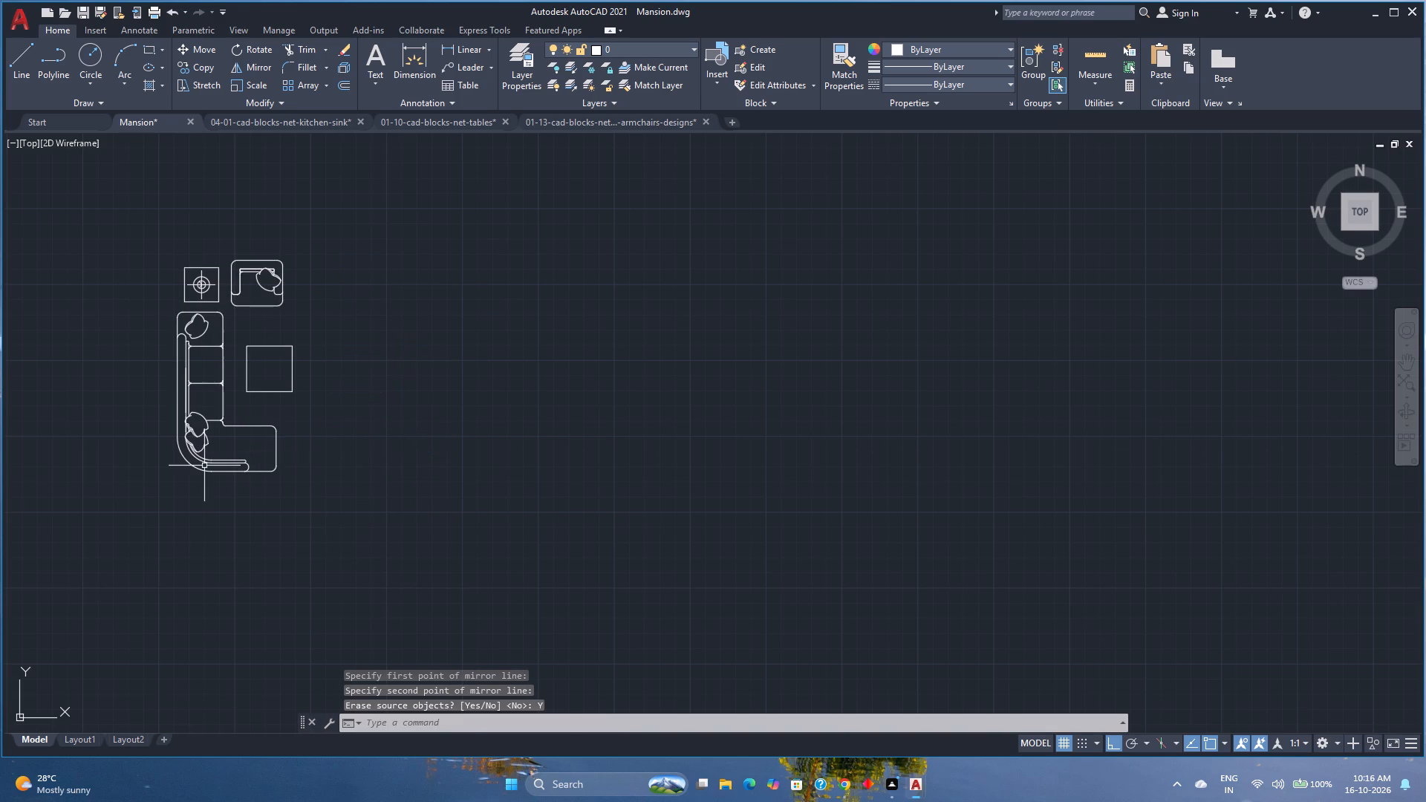
# Copy the mirrored sofa set by its long back edge onto the side wall of the second plan's seating area, with Ortho off.
pyautogui.click(349, 488)
pyautogui.click(134, 238)
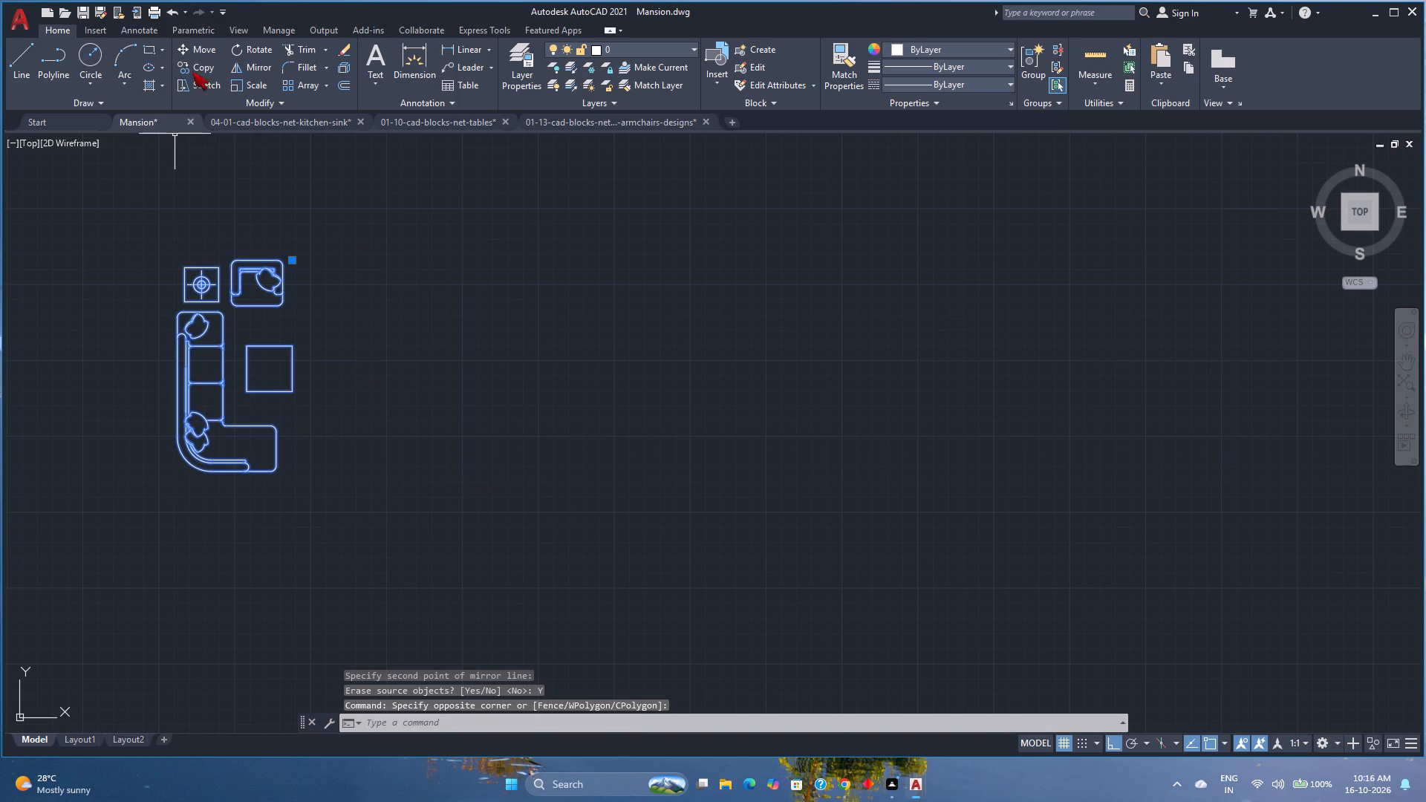
pyautogui.click(195, 59)
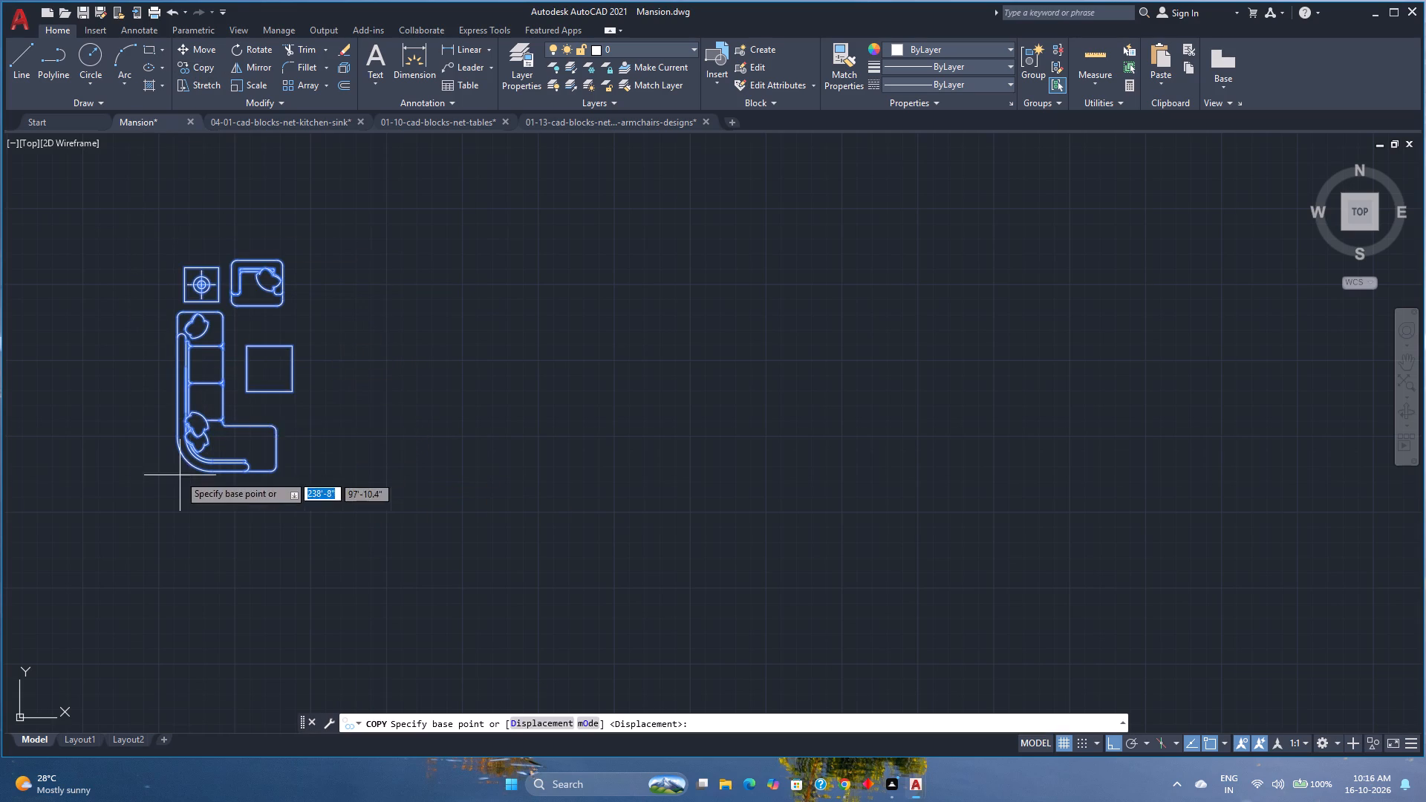
pyautogui.click(177, 376)
pyautogui.scroll(-5, 159, 419)
pyautogui.moveTo(159, 419); pyautogui.dragTo(449, 398, button='middle')
pyautogui.middleClick(449, 398)
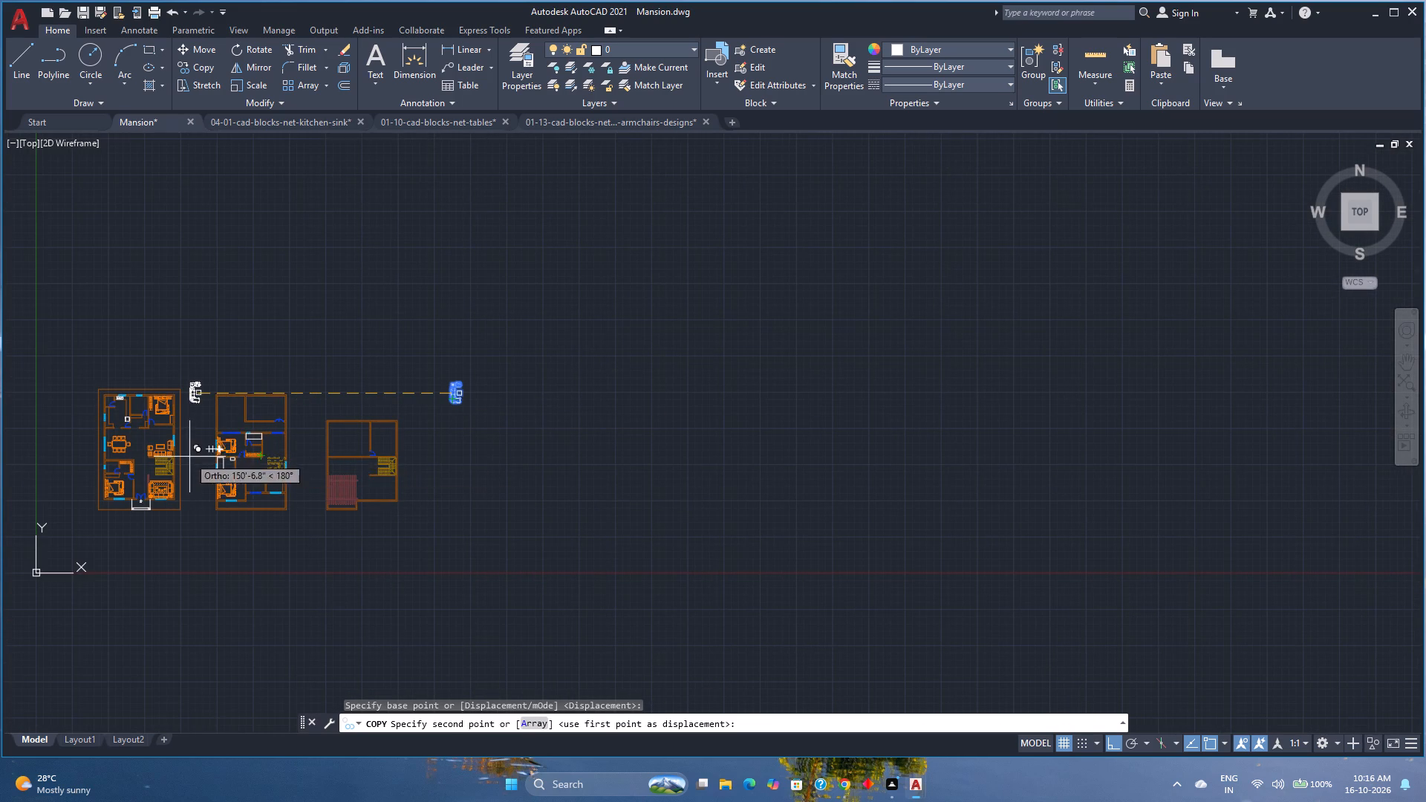
pyautogui.scroll(4, 260, 457)
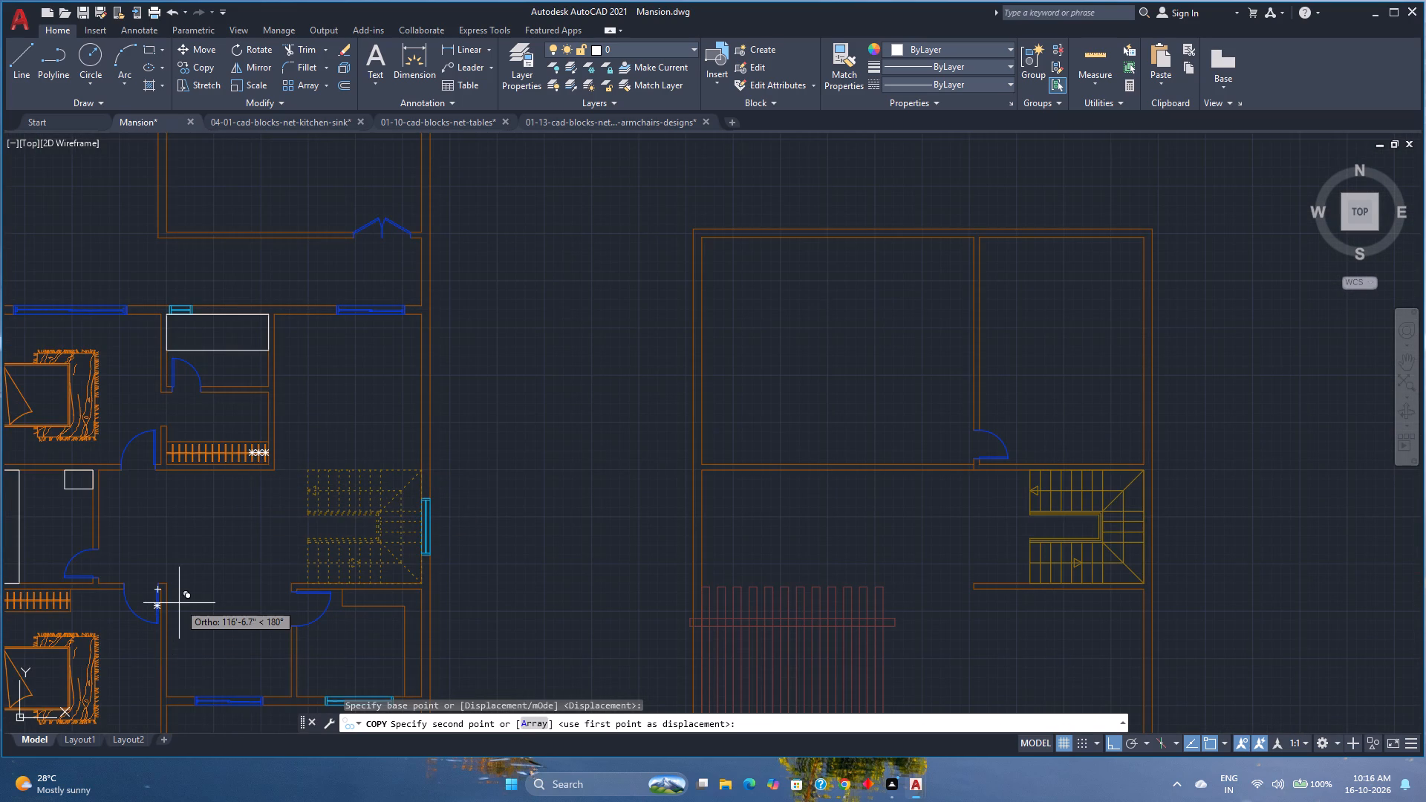
pyautogui.press('F8')
pyautogui.scroll(4, 171, 653)
pyautogui.moveTo(165, 636); pyautogui.dragTo(229, 557, button='middle')
pyautogui.middleClick(229, 555)
pyautogui.scroll(-2, 232, 548)
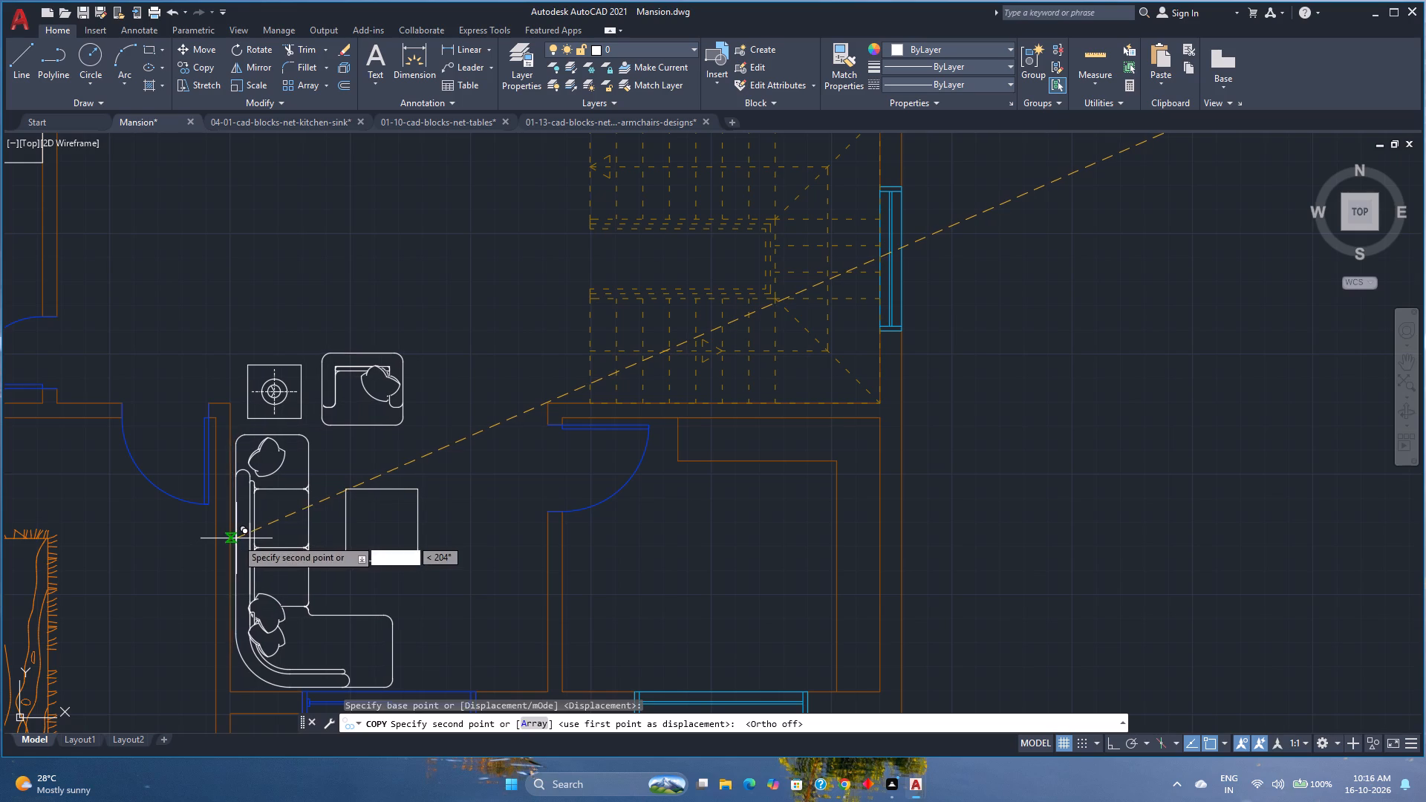
pyautogui.click(236, 538)
pyautogui.press('Escape')
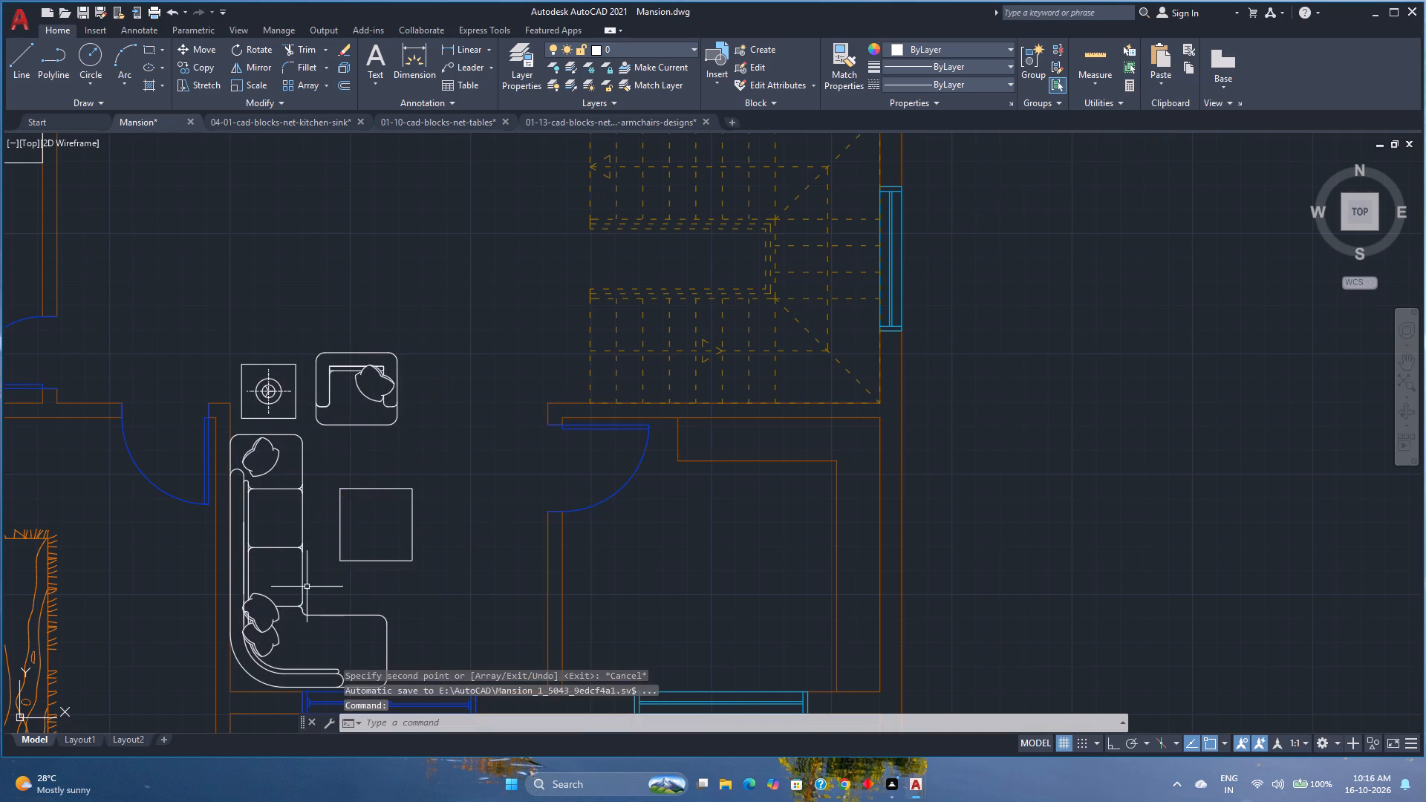
# Delete the original sofa set lying outside the floor plans.
pyautogui.moveTo(307, 587); pyautogui.dragTo(349, 497, button='middle')
pyautogui.moveTo(352, 492); pyautogui.dragTo(360, 477, button='middle')
pyautogui.scroll(-4, 472, 526)
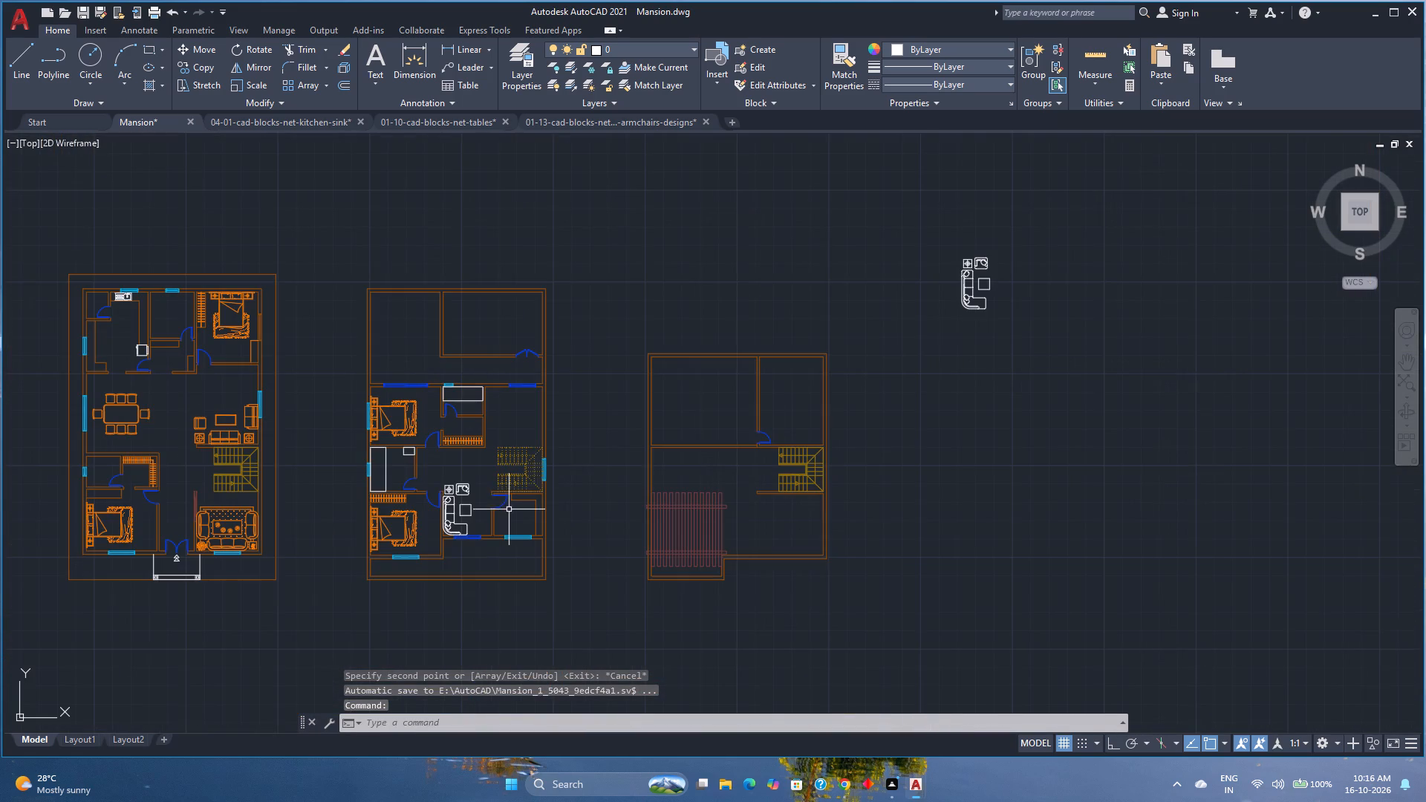
pyautogui.click(1047, 343)
pyautogui.click(957, 258)
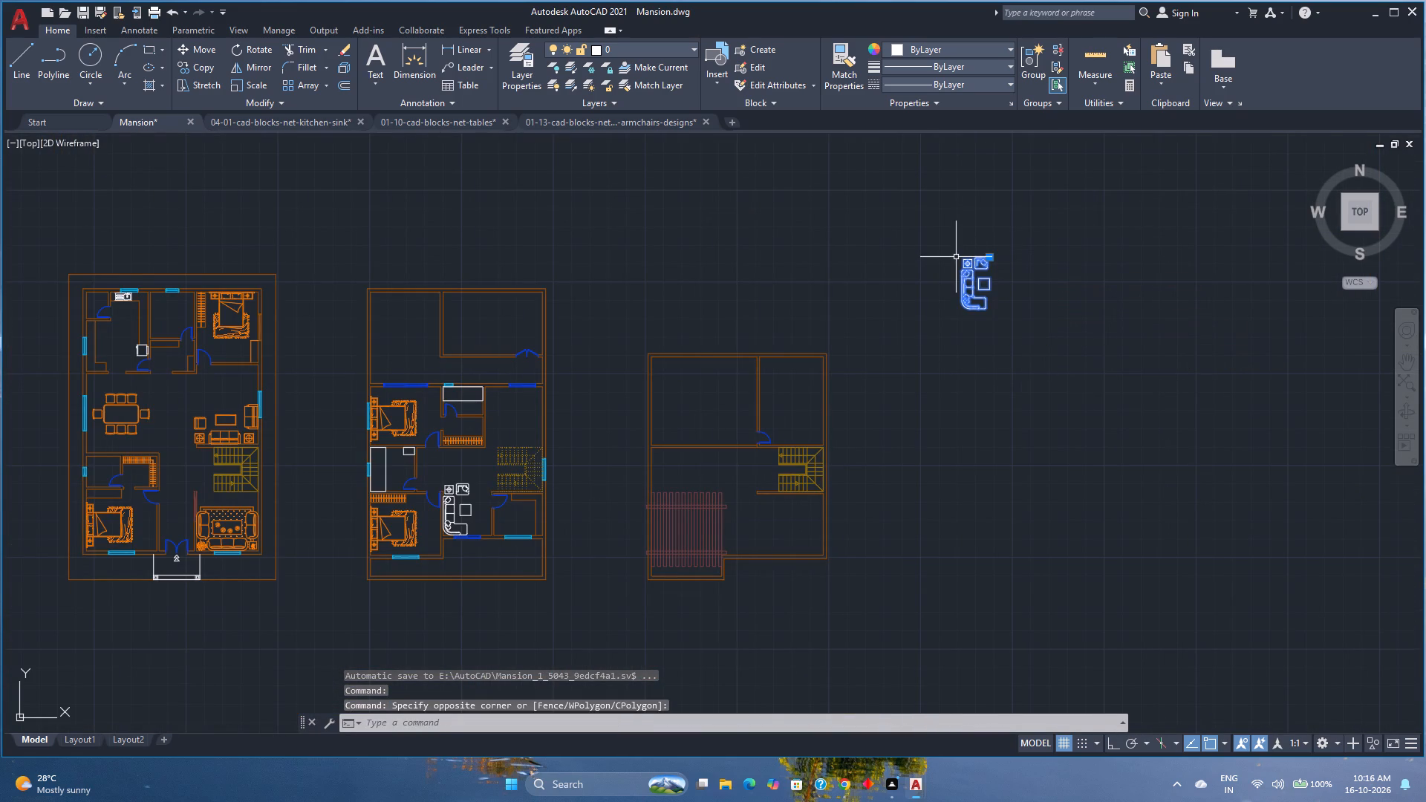
pyautogui.press('Delete')
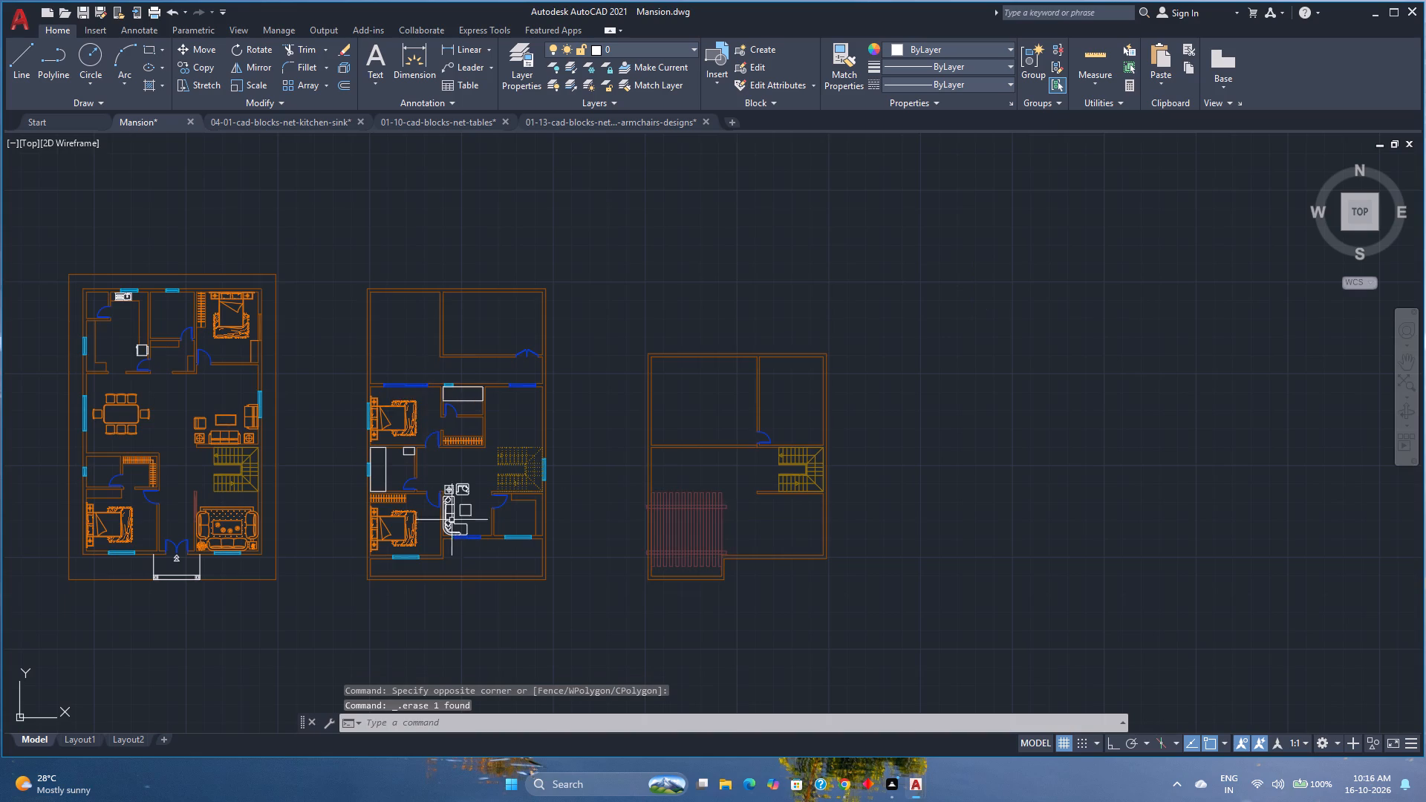
# Move the sofa set in the second plan so its short back edge meets the inner face of the wall with the sliding opening.
pyautogui.scroll(4, 452, 533)
pyautogui.click(443, 537)
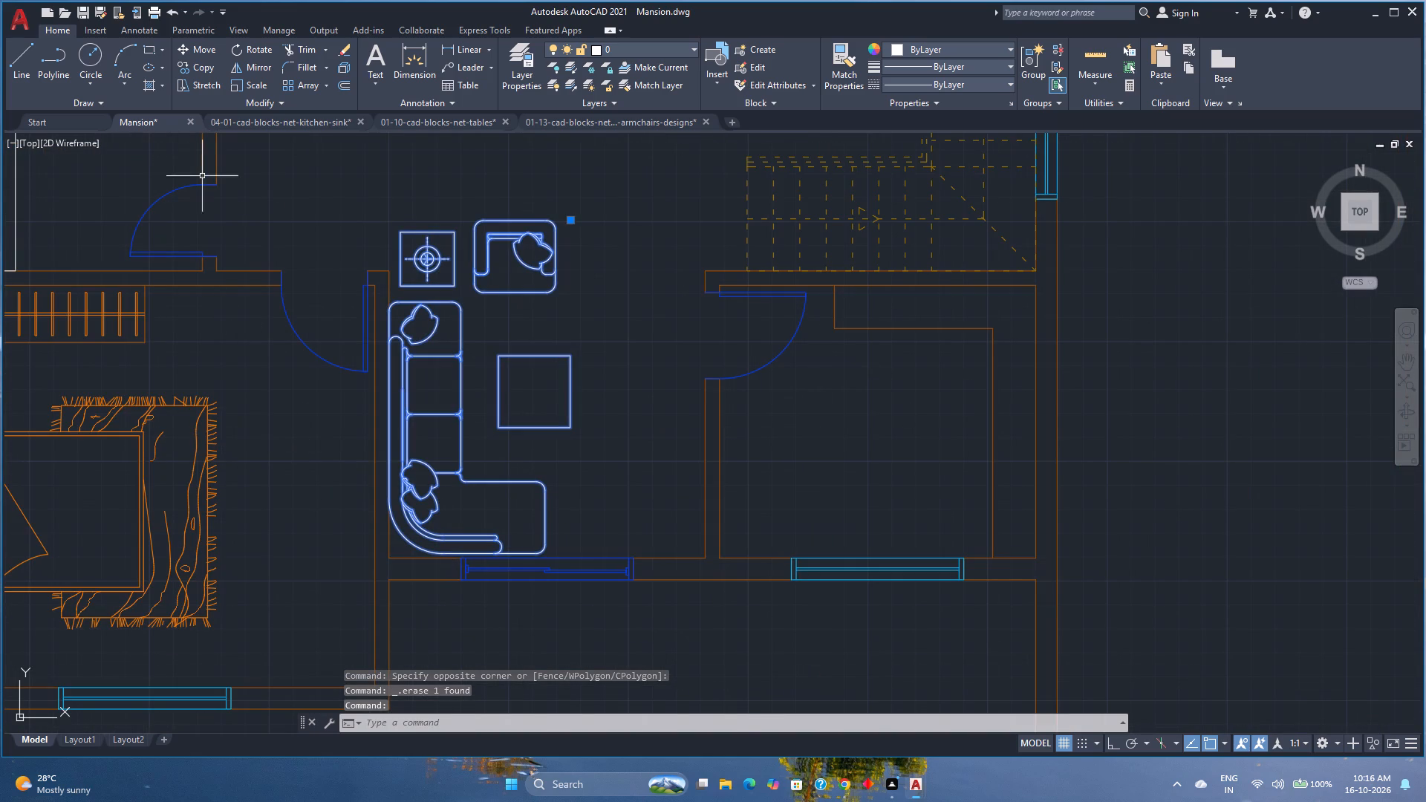
pyautogui.click(196, 40)
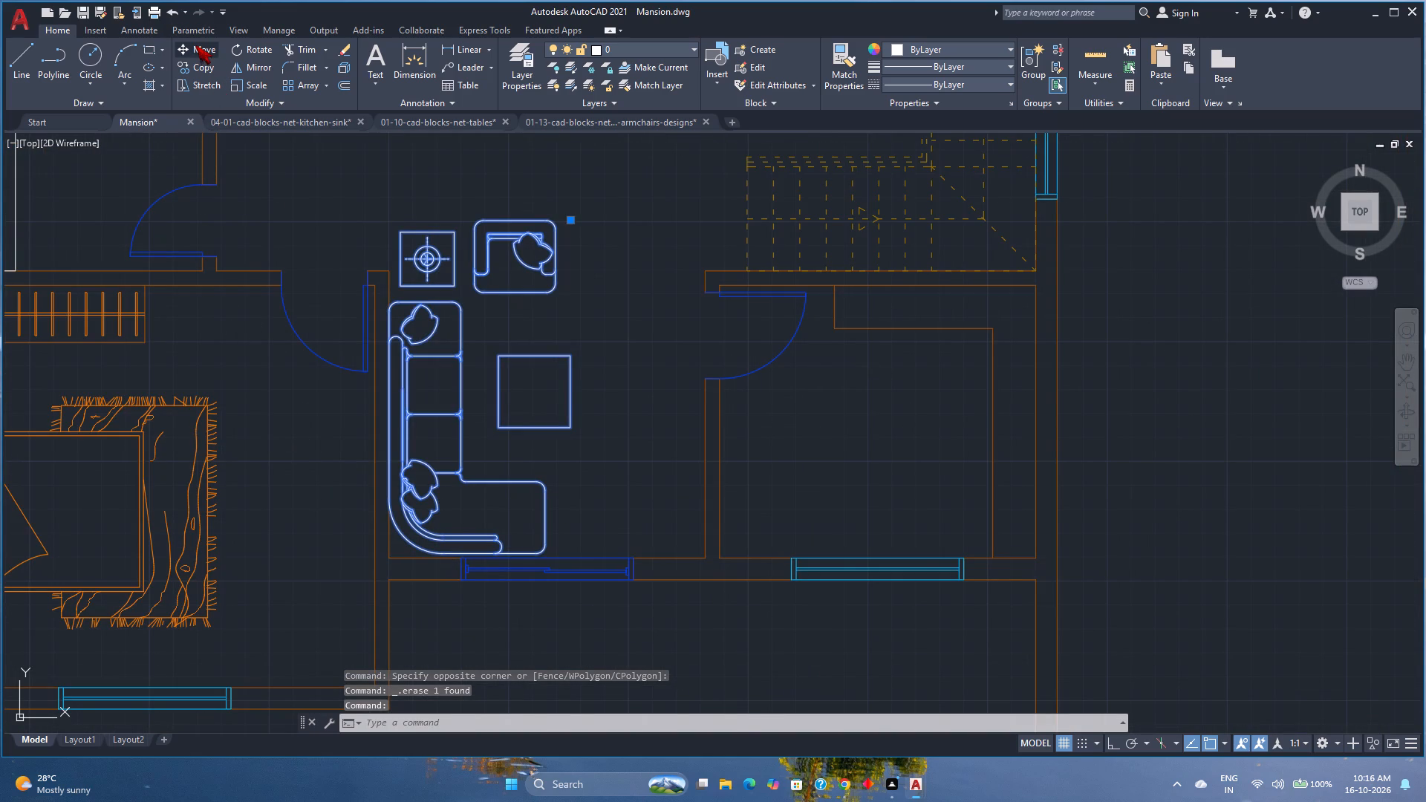
pyautogui.click(196, 45)
pyautogui.scroll(4, 517, 570)
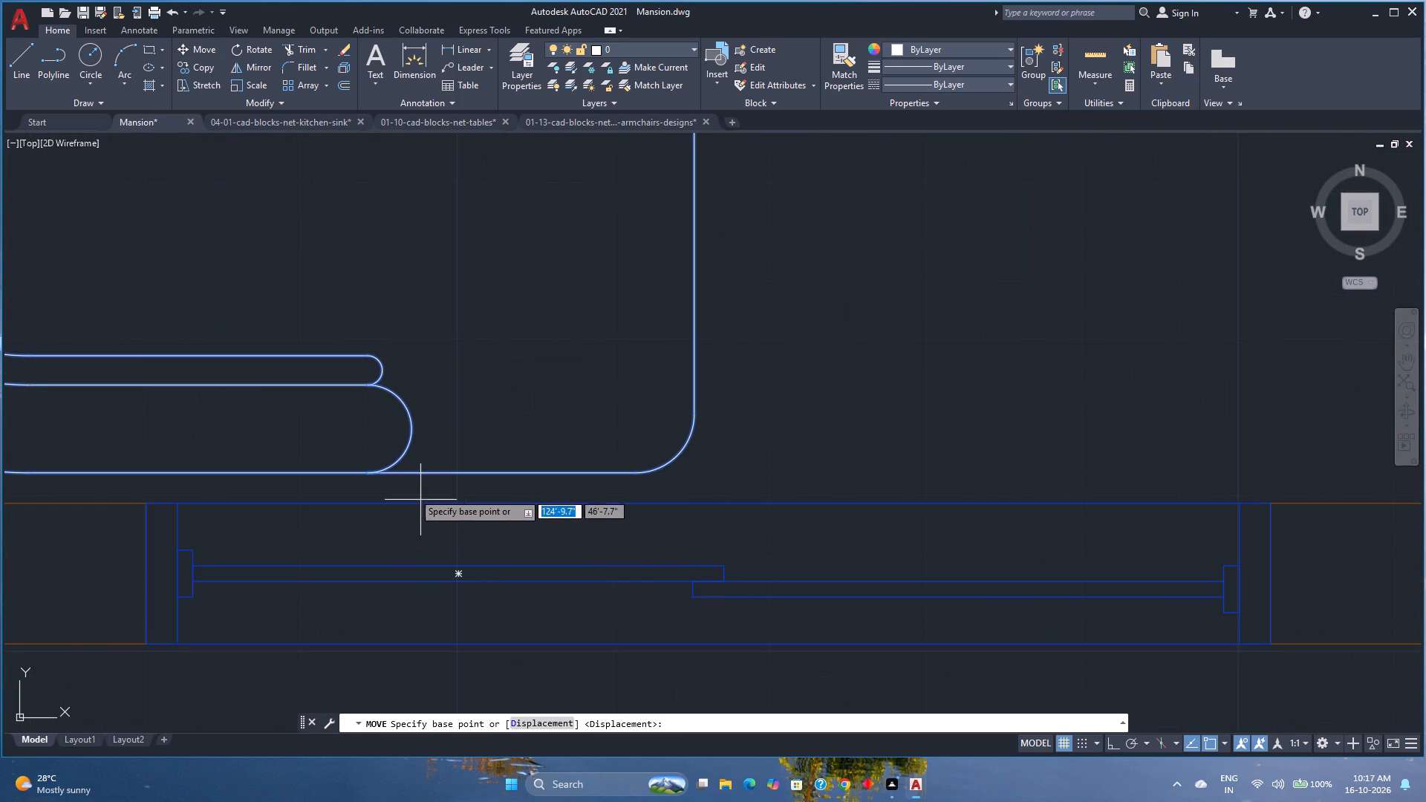
pyautogui.scroll(-2, 370, 474)
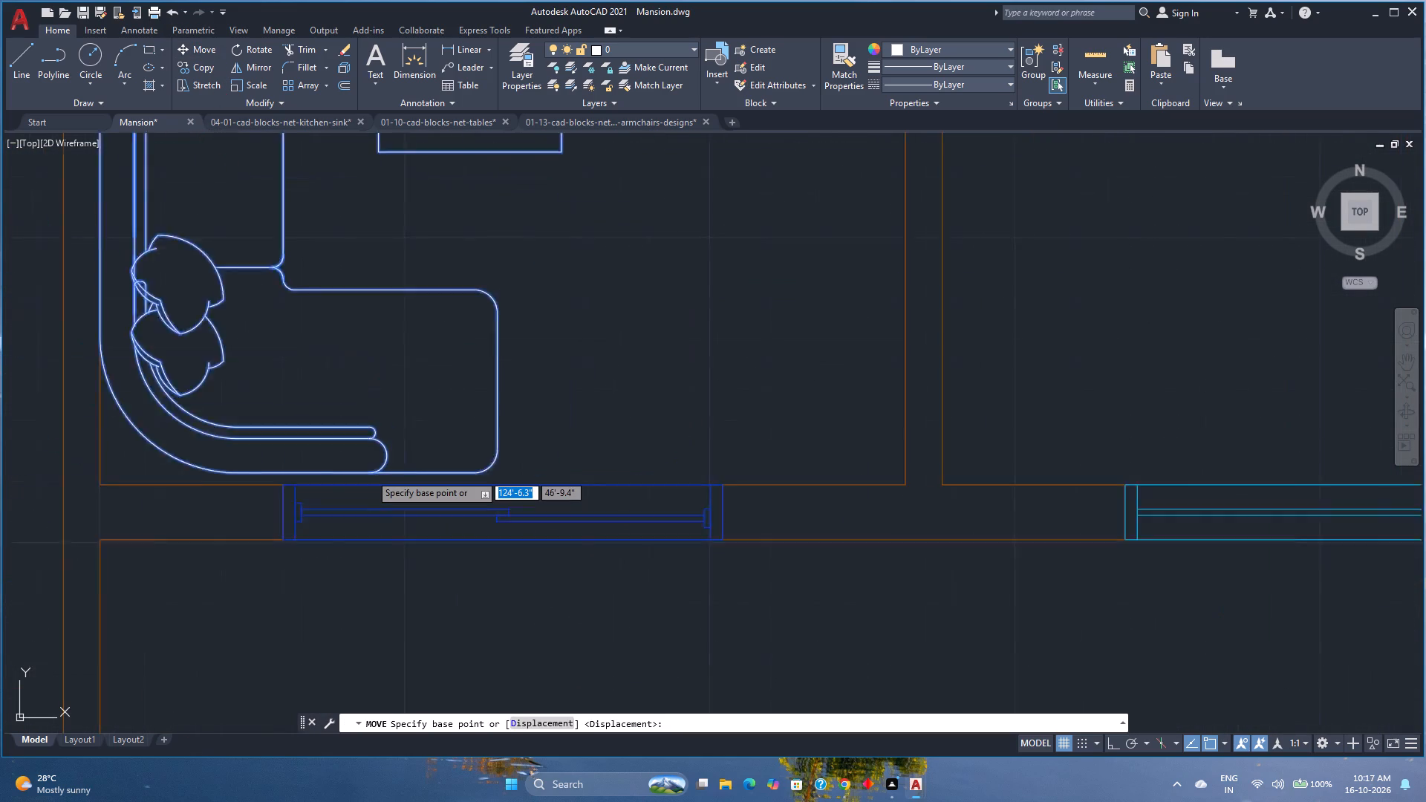
pyautogui.scroll(-1, 370, 474)
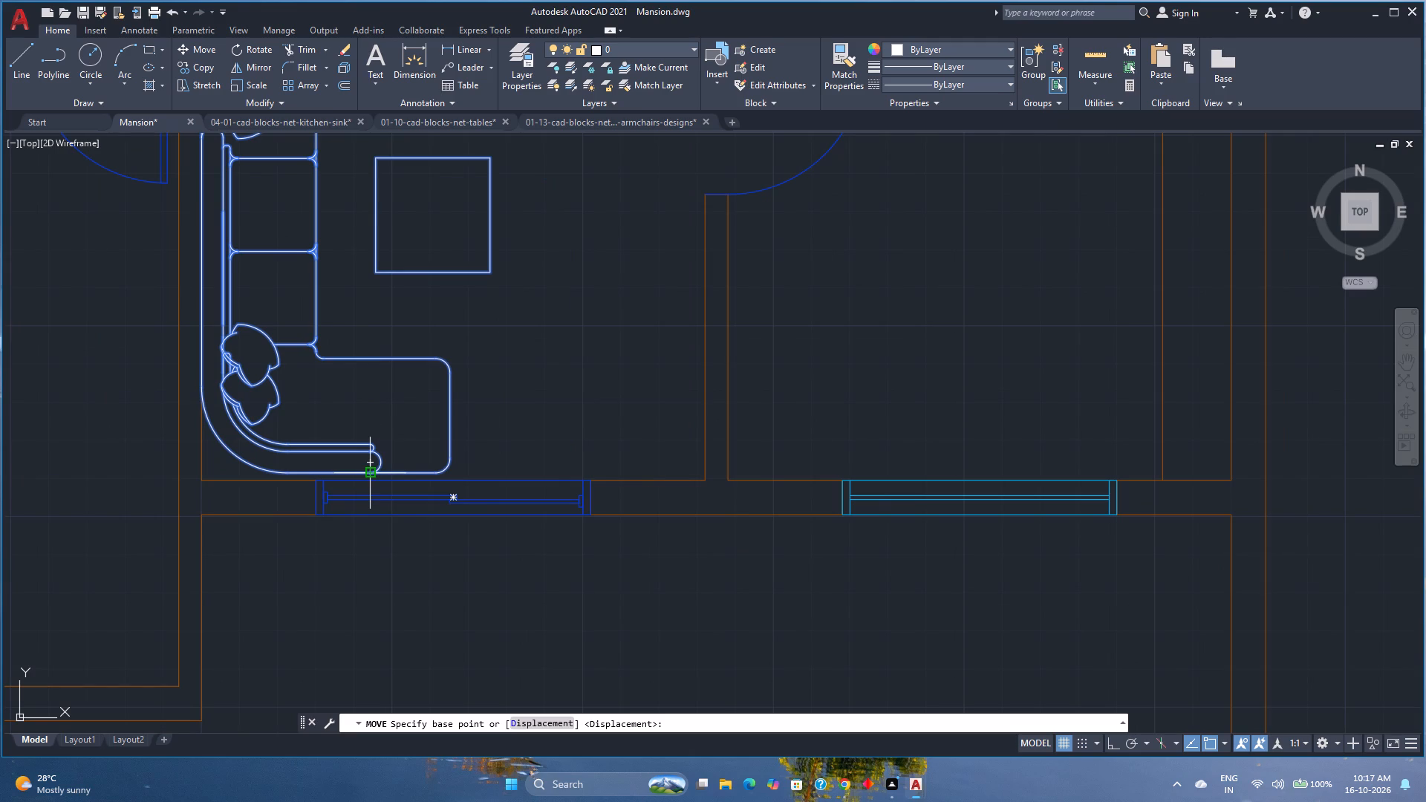
pyautogui.scroll(-1, 370, 474)
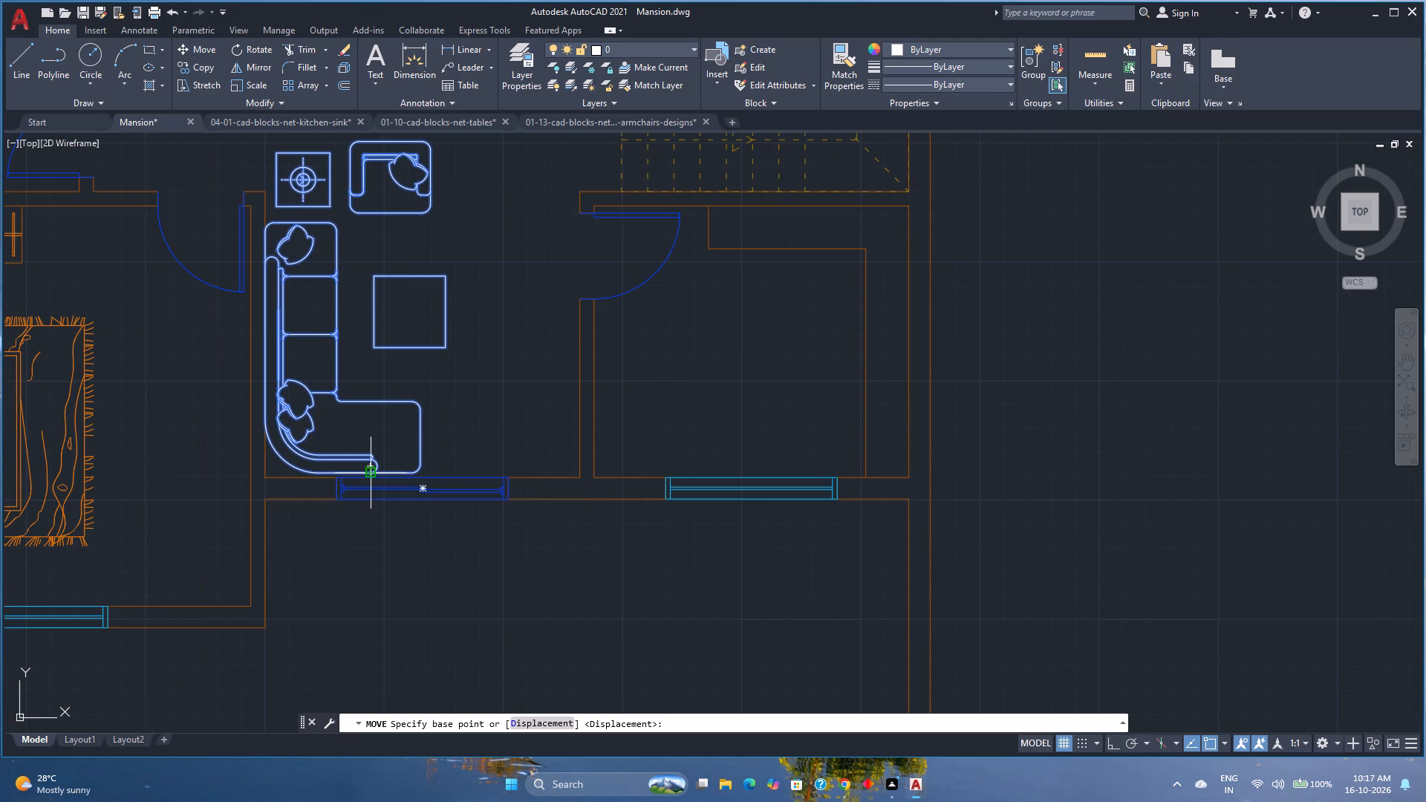
pyautogui.click(370, 474)
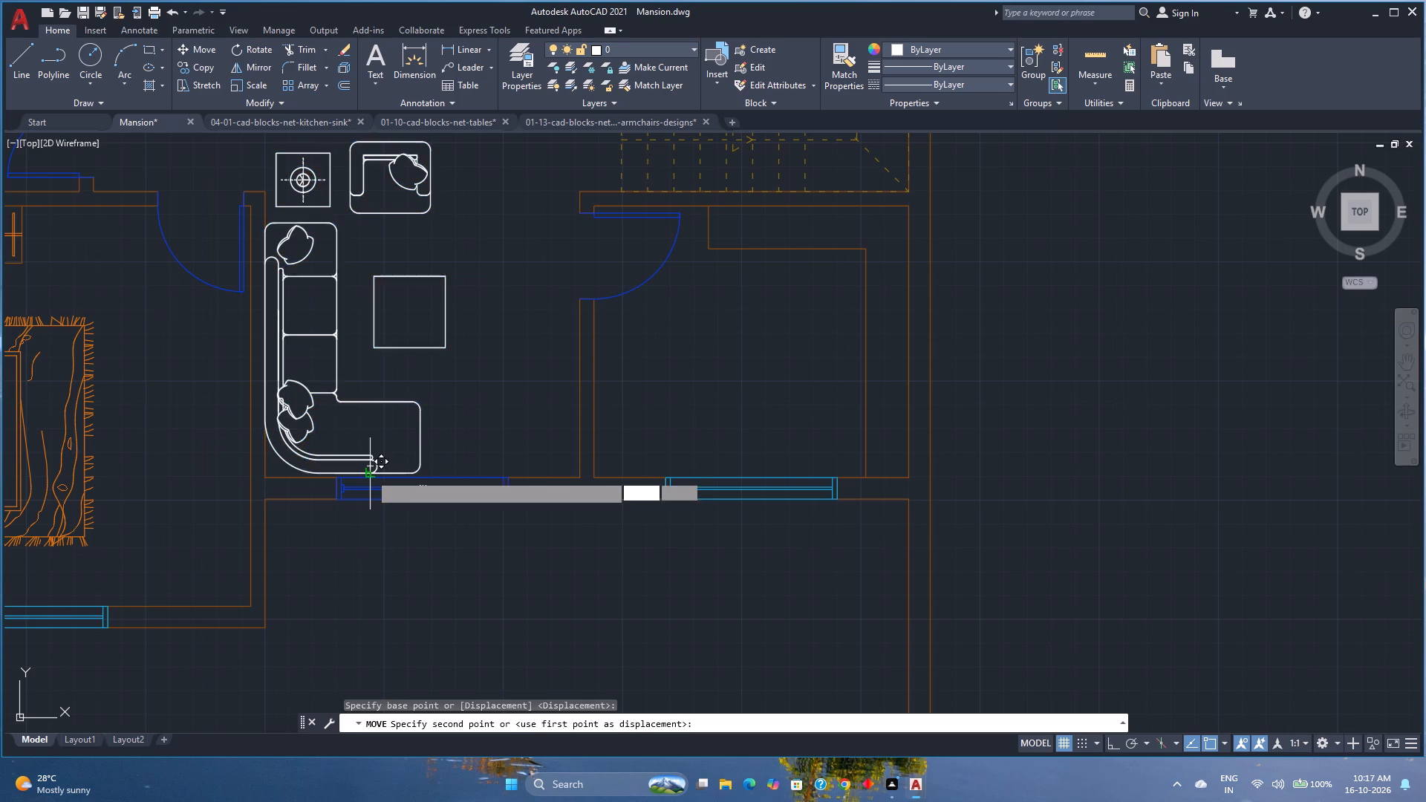
pyautogui.scroll(3, 370, 474)
pyautogui.click(365, 490)
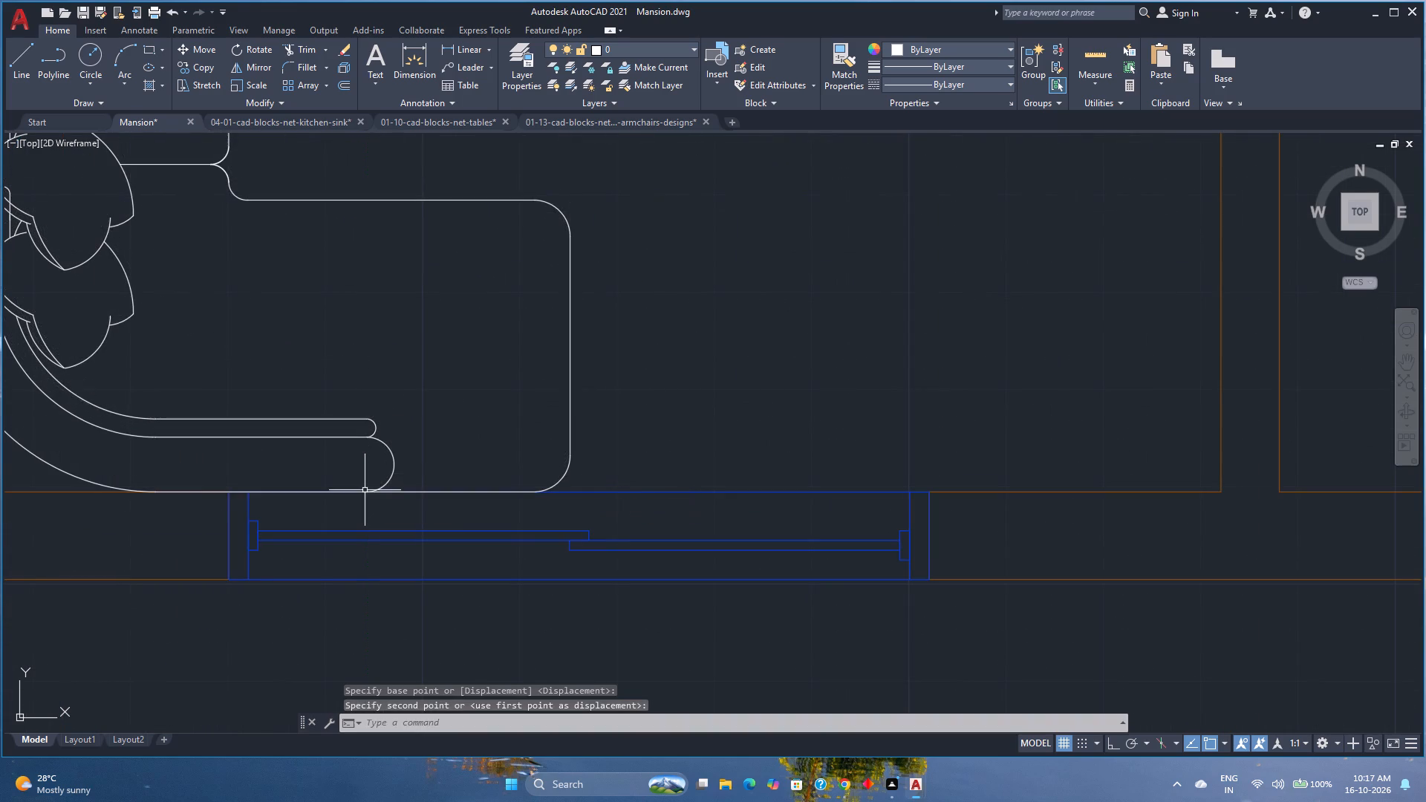
pyautogui.scroll(-4, 365, 490)
pyautogui.press('Escape')
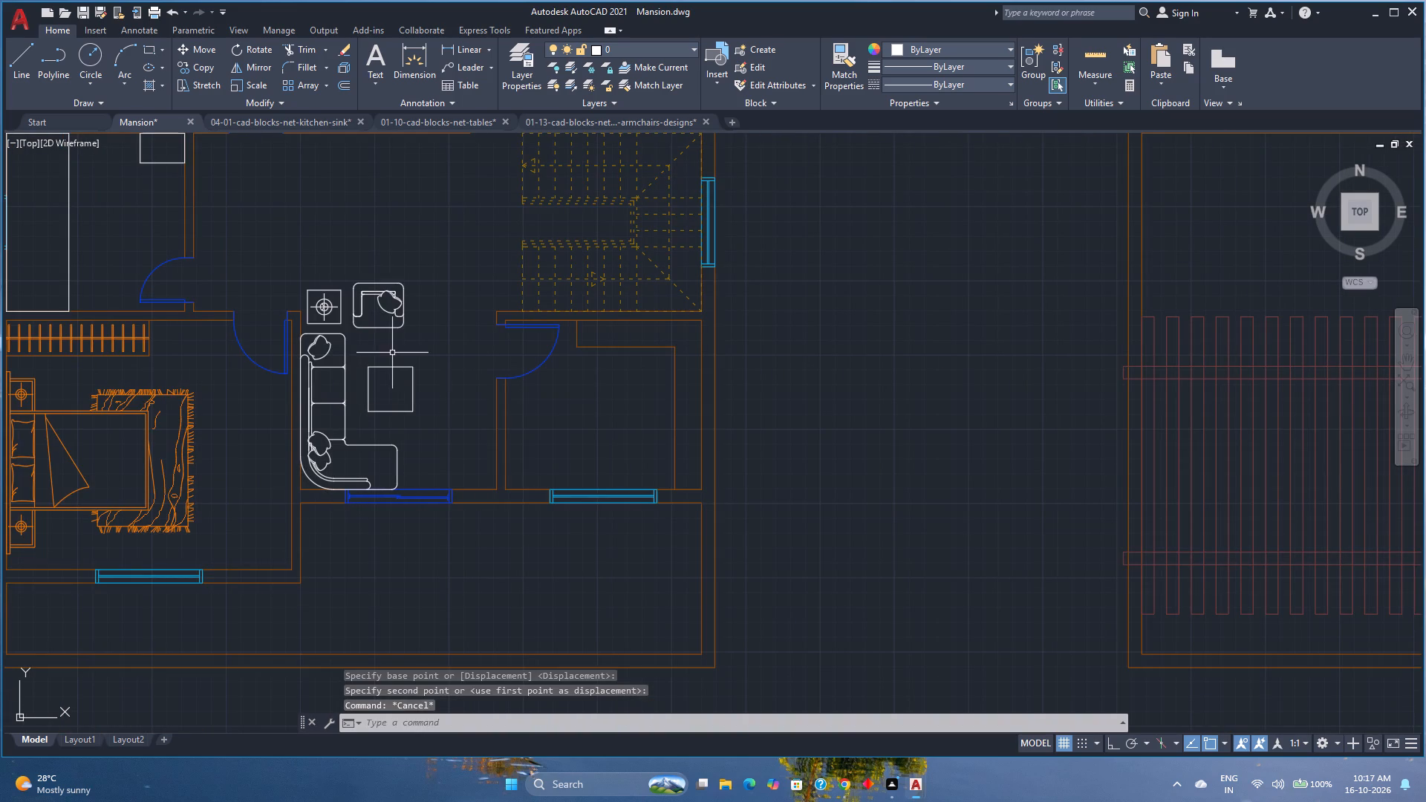
# Edit the sofa set's block definition to delete the armchair with its cushion, saving the changes to the block.
pyautogui.doubleClick(390, 328)
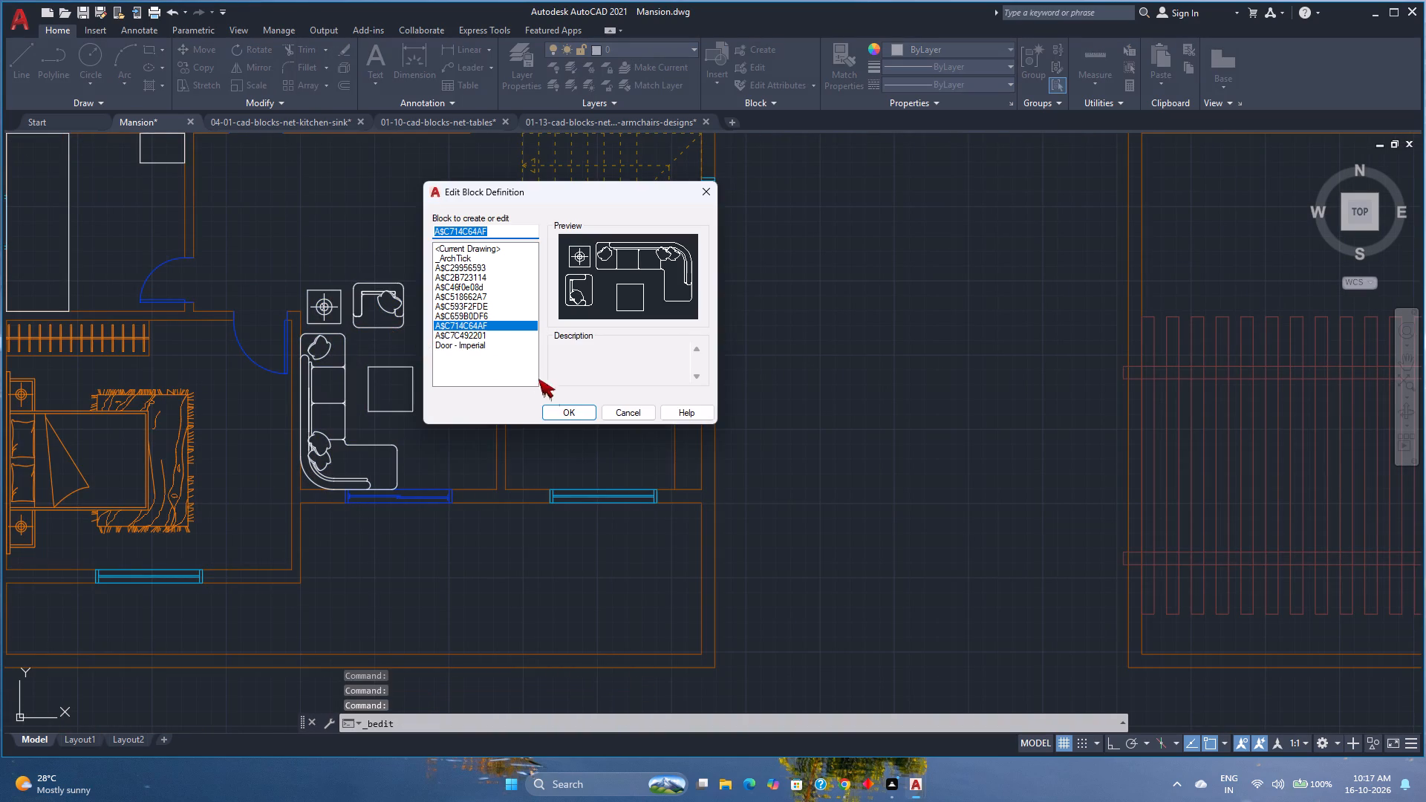
pyautogui.click(579, 415)
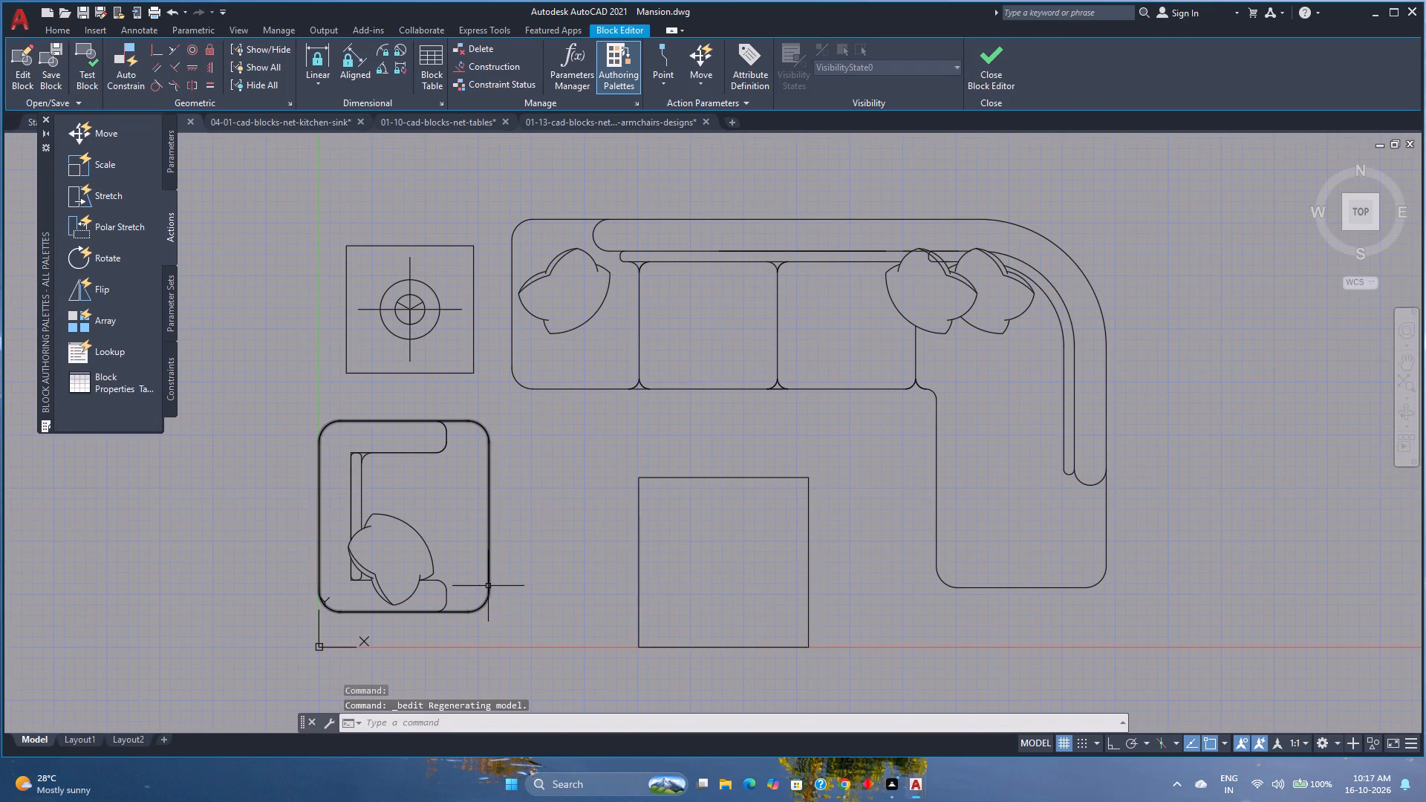
pyautogui.click(515, 622)
pyautogui.click(293, 400)
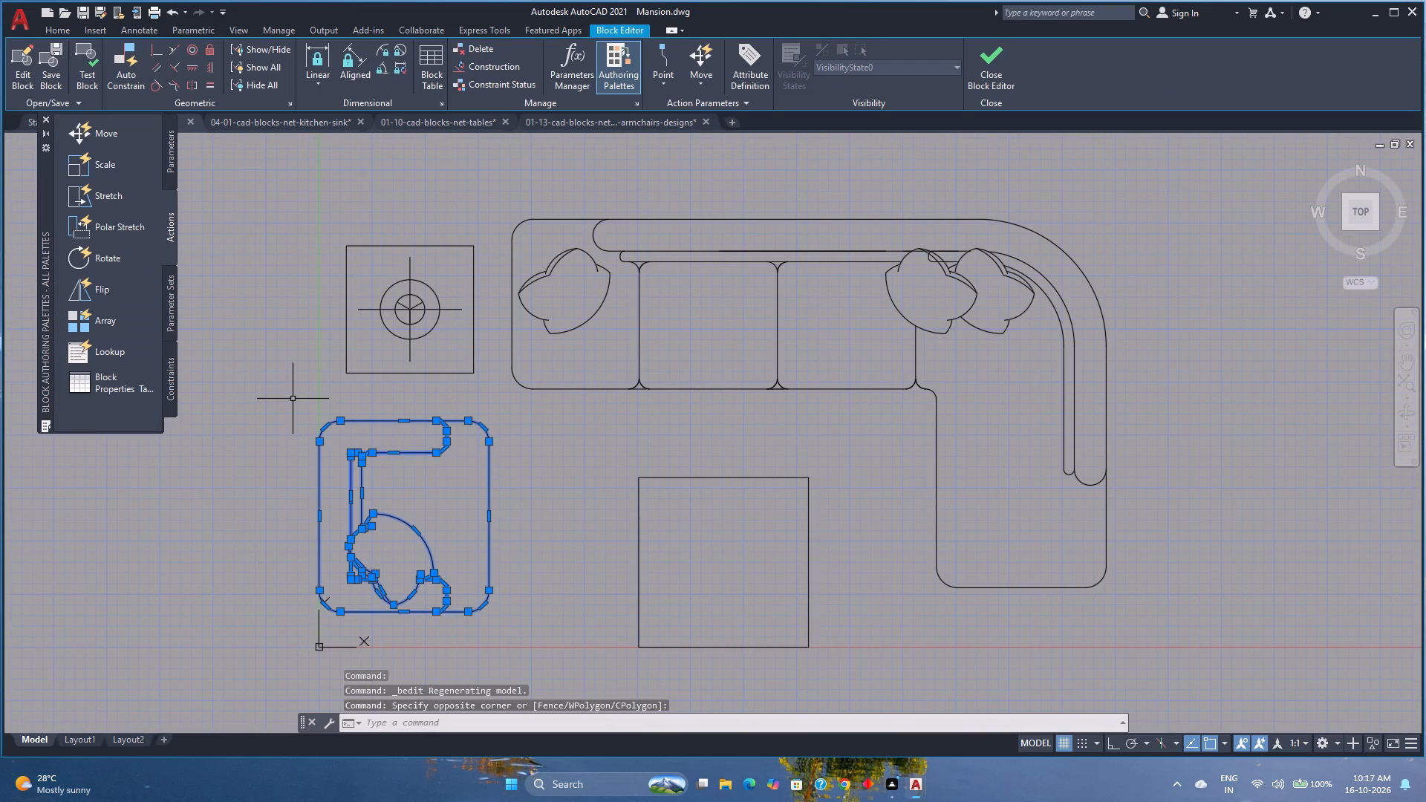
pyautogui.press('Delete')
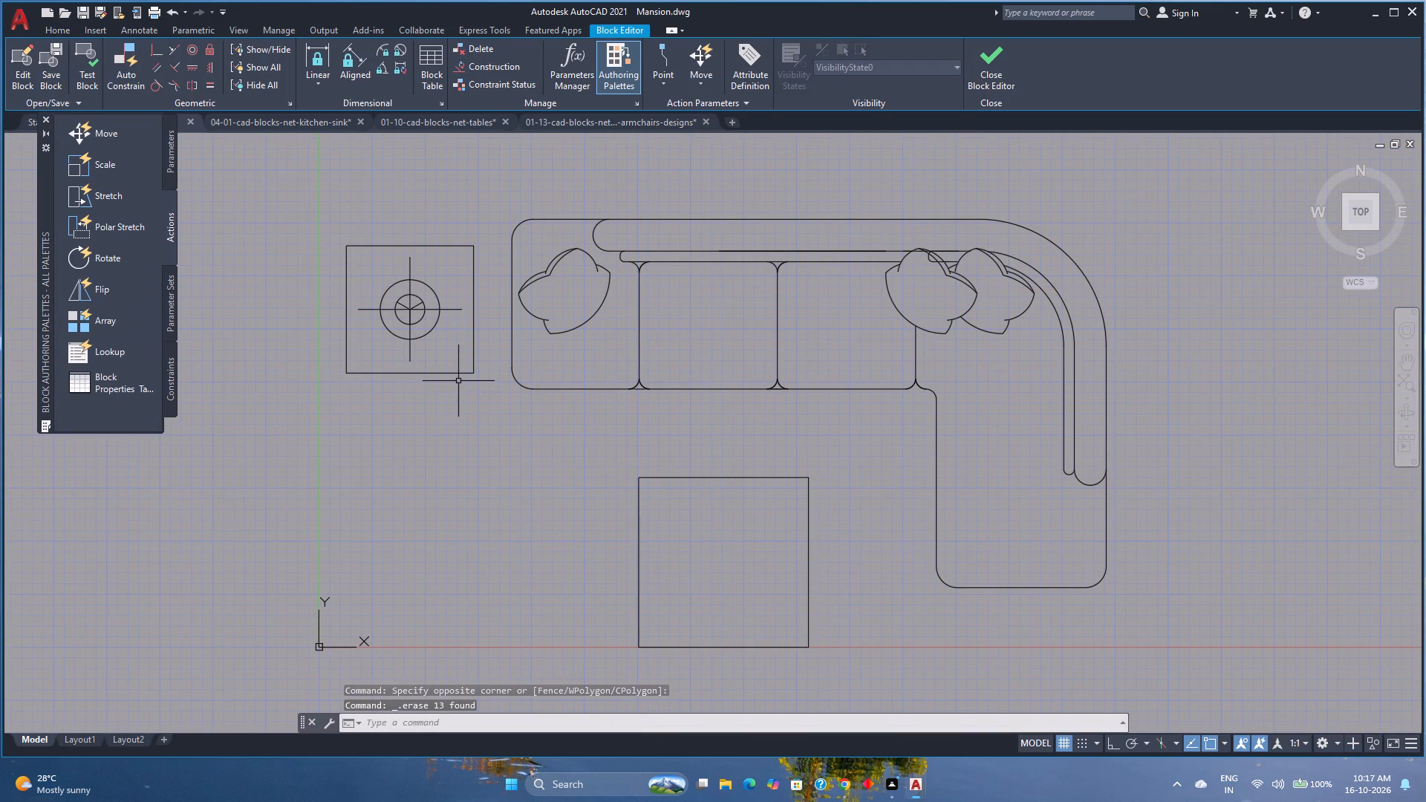
pyautogui.click(989, 68)
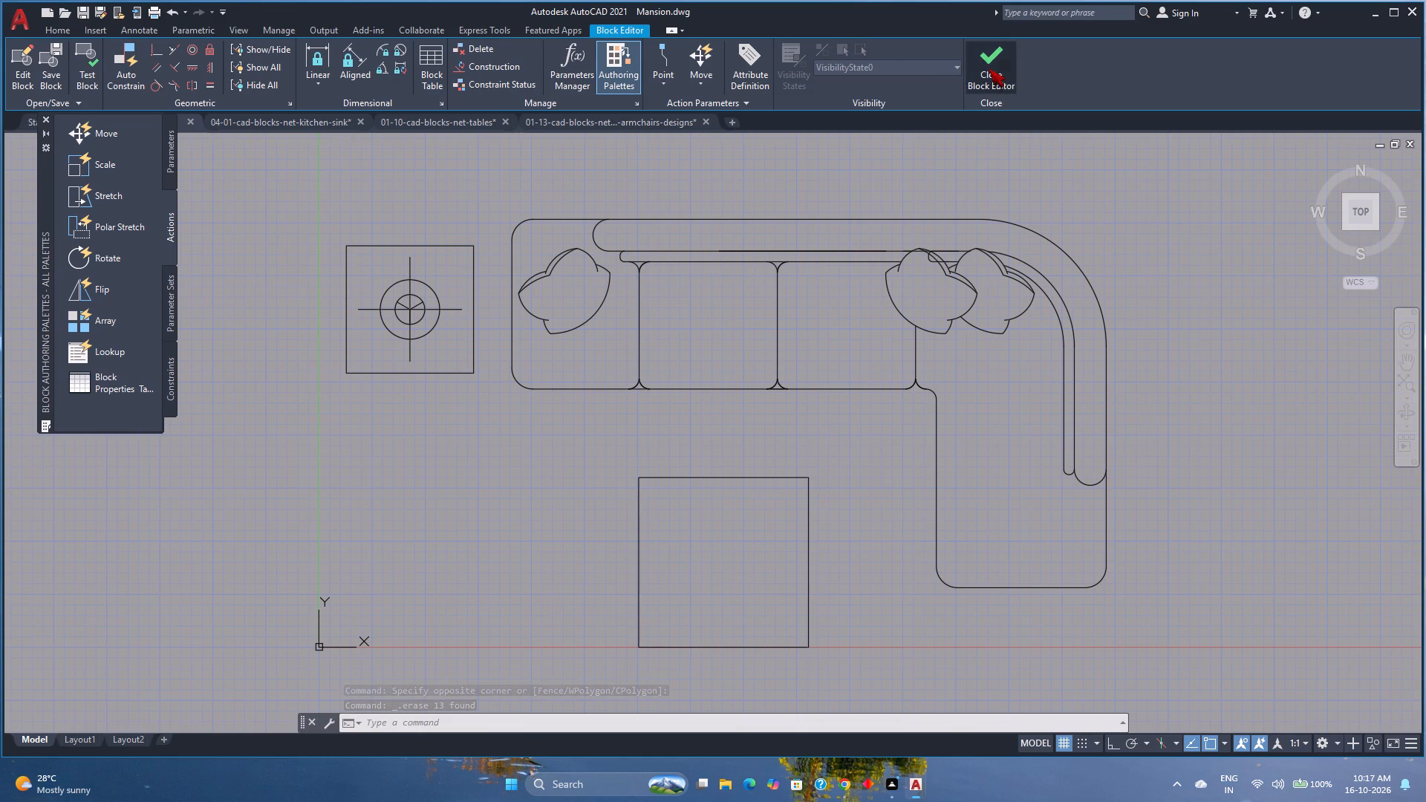
pyautogui.click(665, 362)
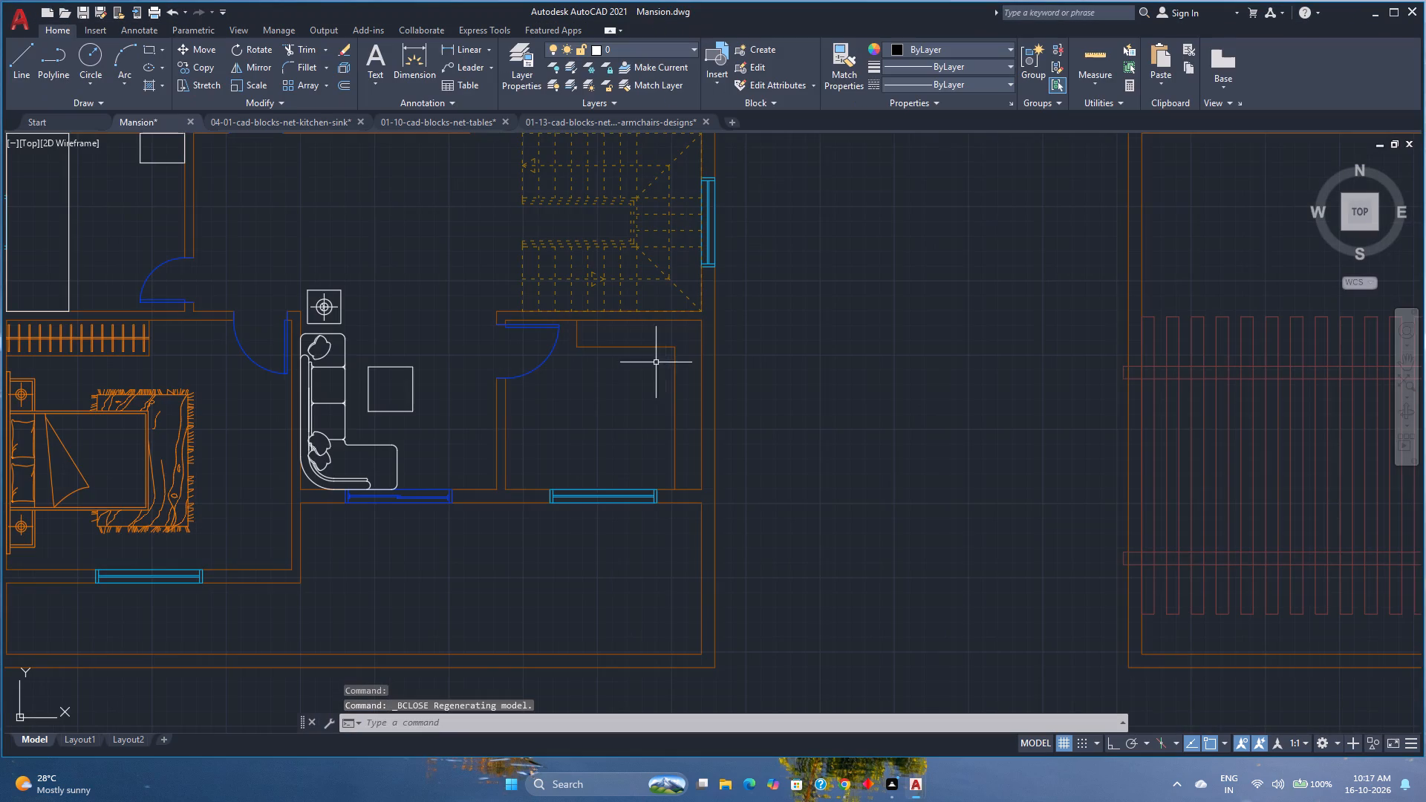
# Mirror the sofa set about a horizontal line through the side table's outer edge, erasing the source objects.
pyautogui.click(392, 444)
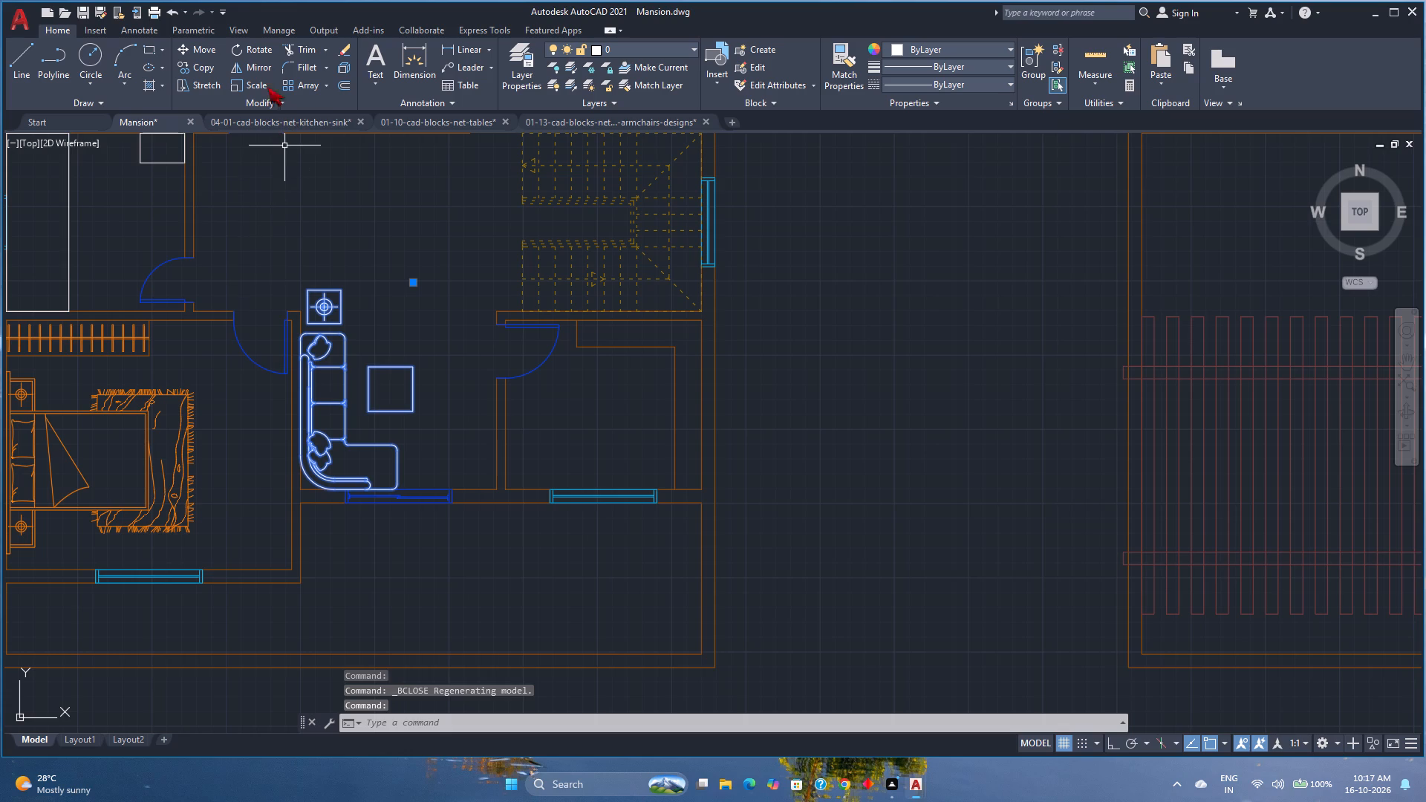
pyautogui.click(244, 73)
pyautogui.moveTo(362, 281); pyautogui.dragTo(367, 316, button='middle')
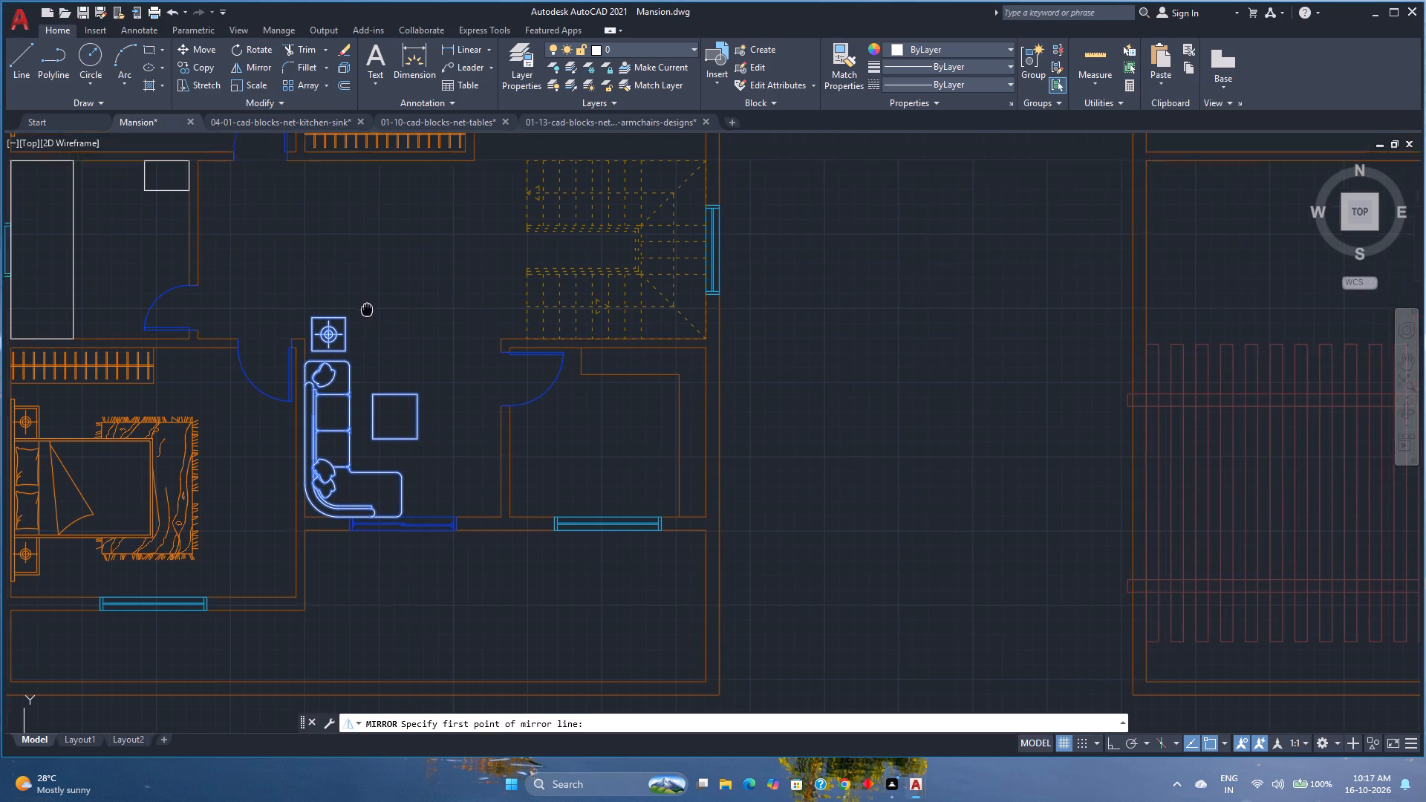
pyautogui.moveTo(367, 316); pyautogui.dragTo(370, 382, button='middle')
pyautogui.middleClick(370, 382)
pyautogui.click(313, 393)
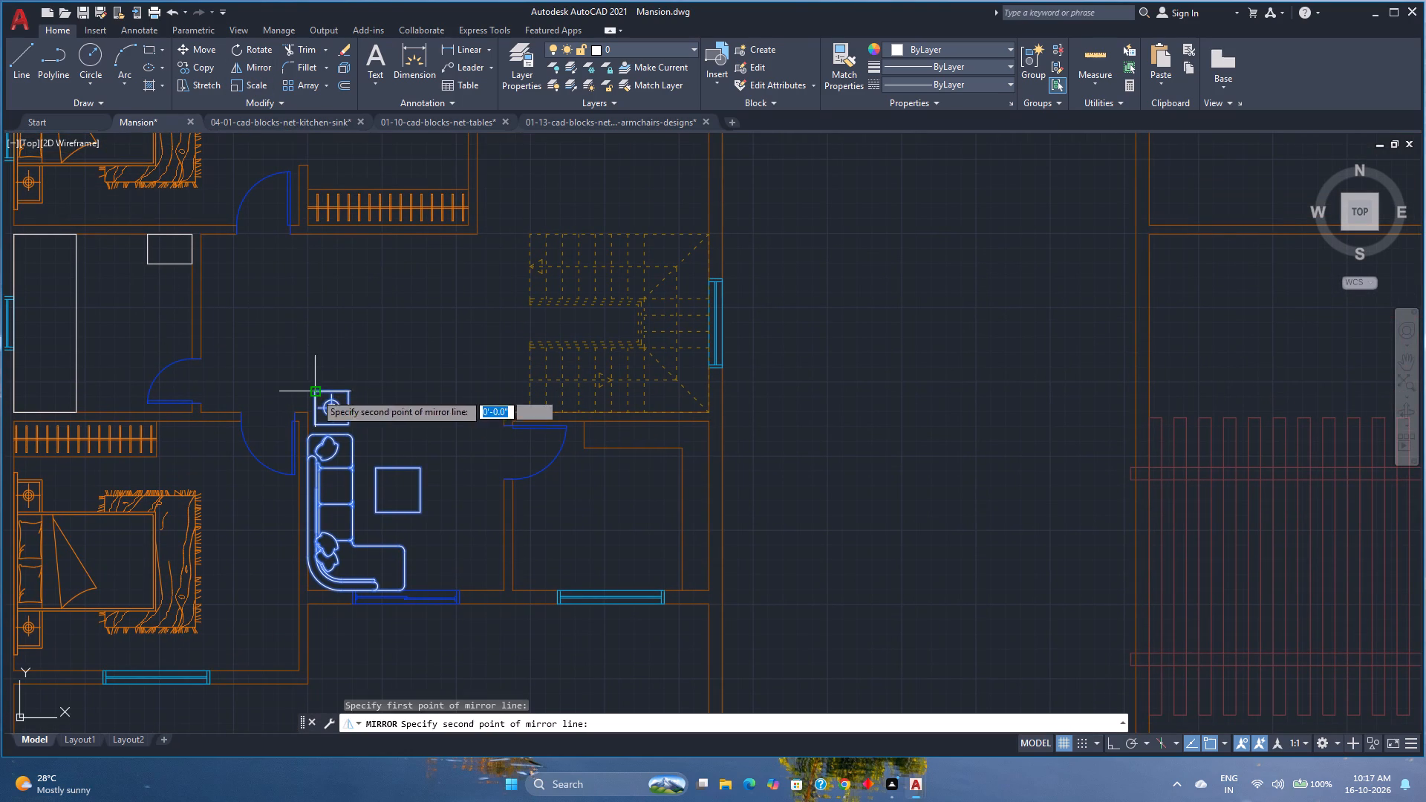
pyautogui.click(472, 393)
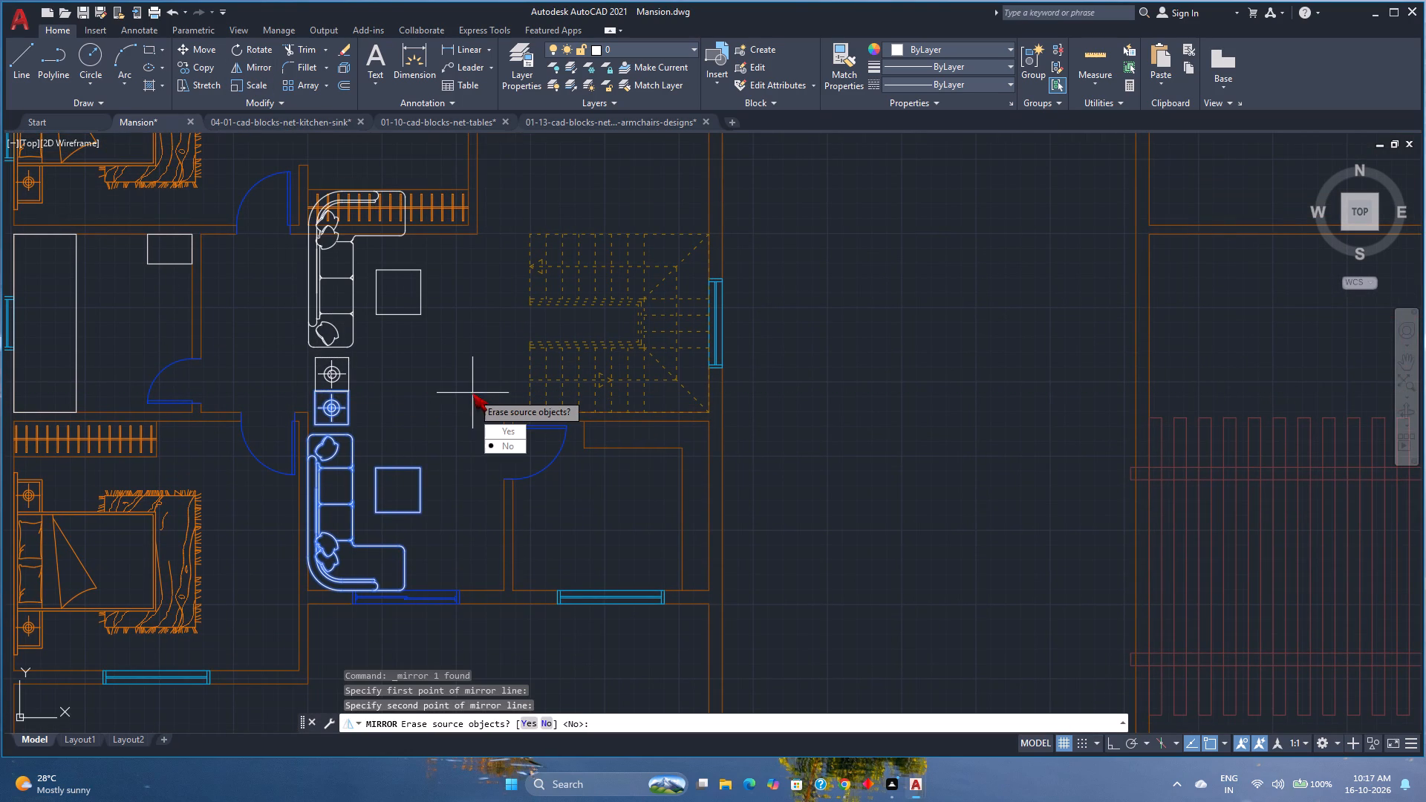
pyautogui.moveTo(489, 431); pyautogui.dragTo(472, 393)
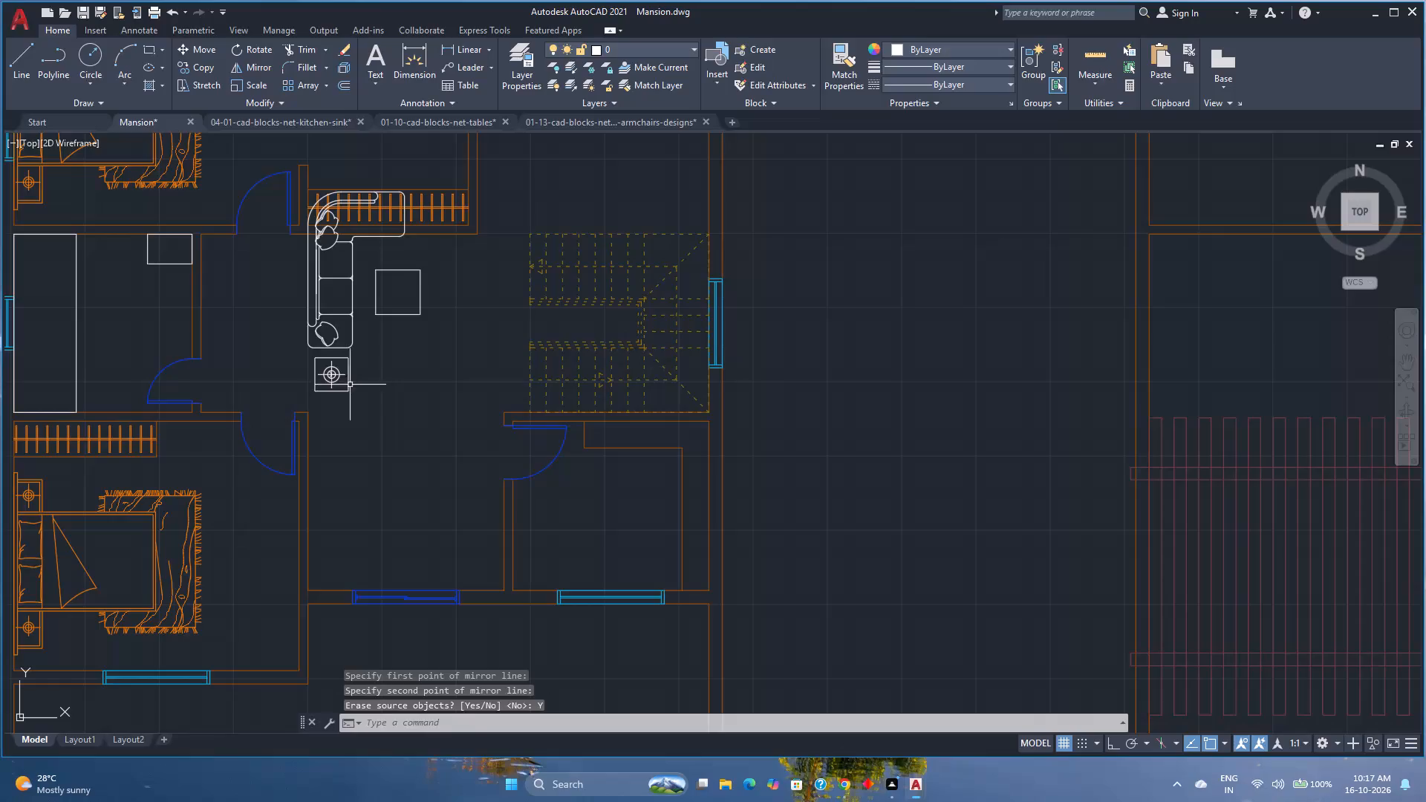
# Move the sofa set into the seating area, placing the side table's outer corner at the sliding opening's near corner on the inner wall face.
pyautogui.click(343, 385)
pyautogui.click(307, 360)
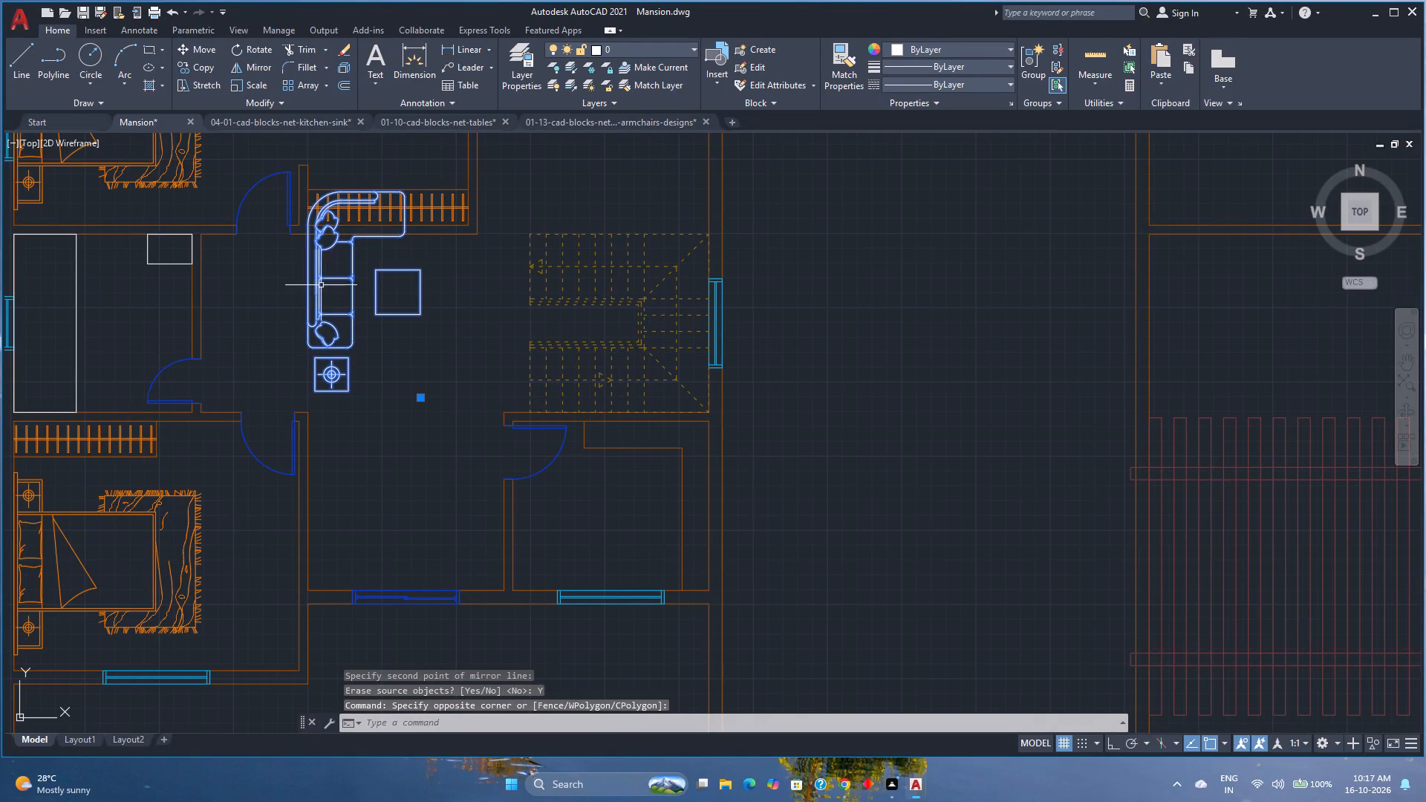
pyautogui.click(203, 47)
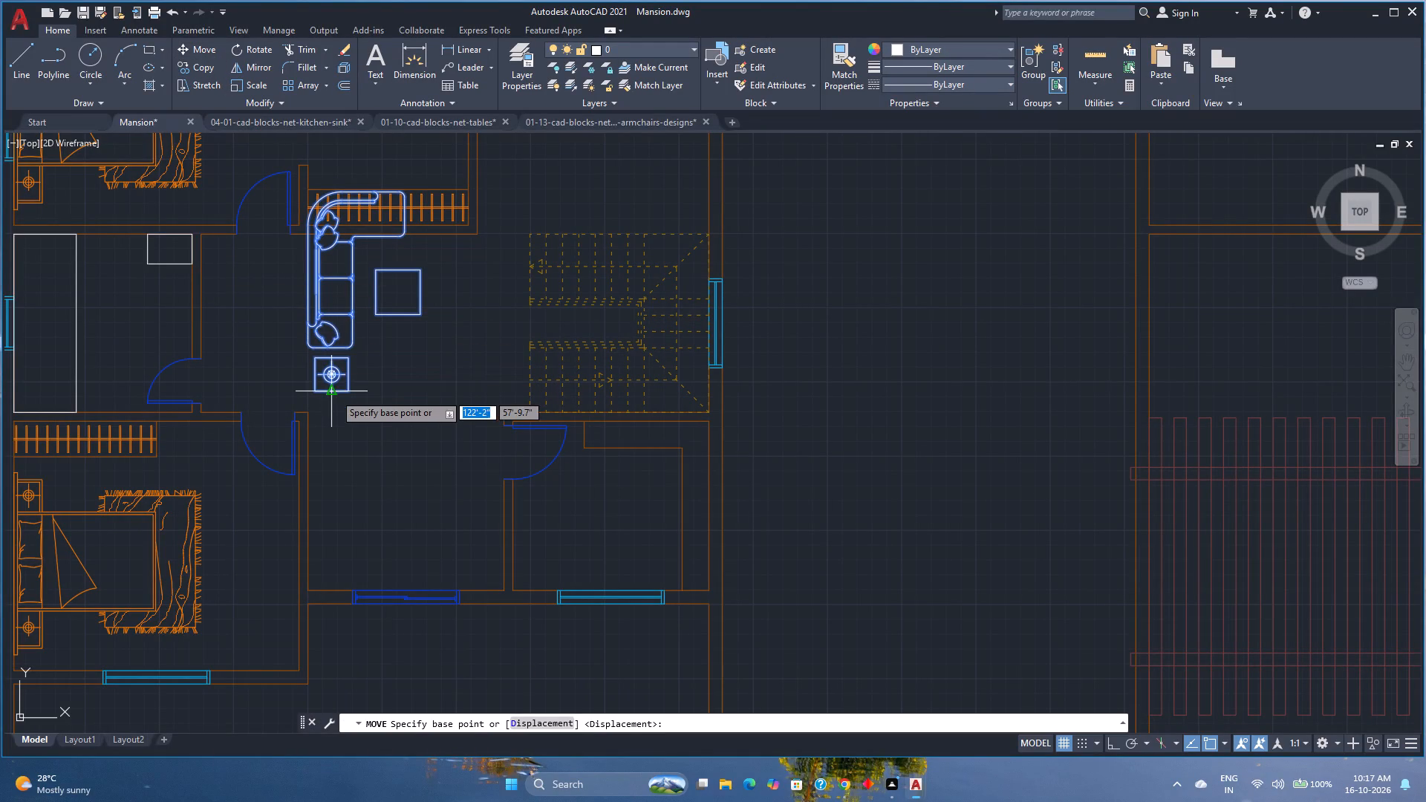
pyautogui.click(349, 395)
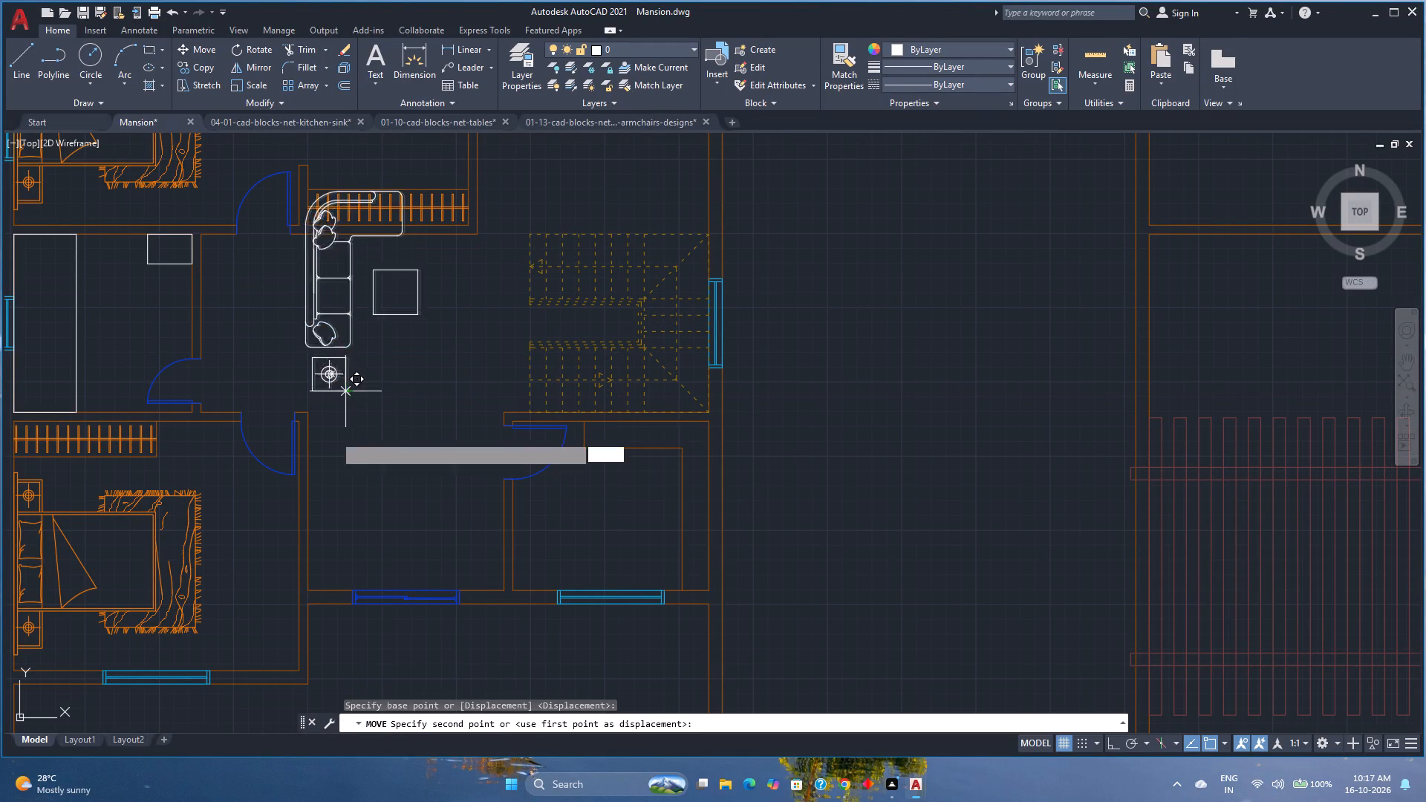
pyautogui.click(354, 586)
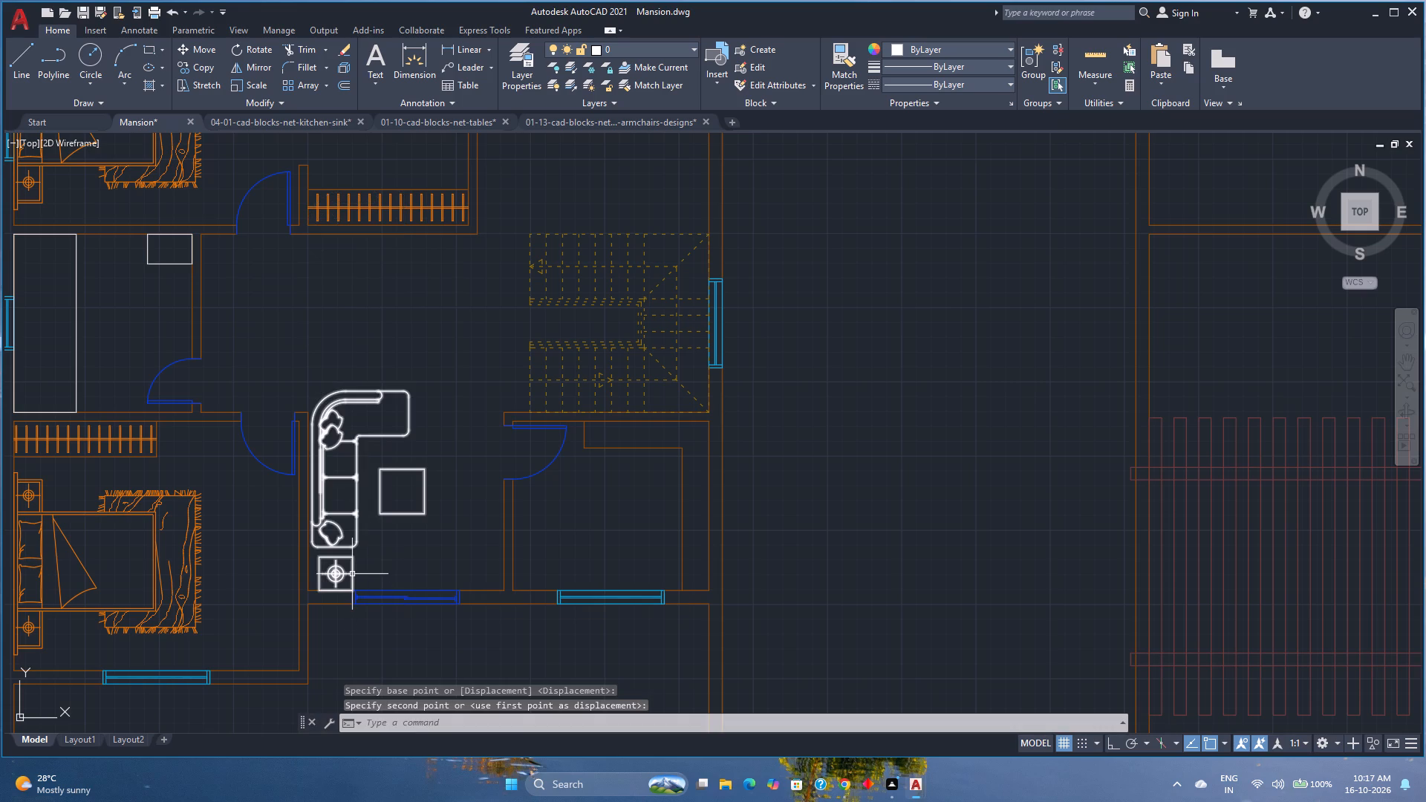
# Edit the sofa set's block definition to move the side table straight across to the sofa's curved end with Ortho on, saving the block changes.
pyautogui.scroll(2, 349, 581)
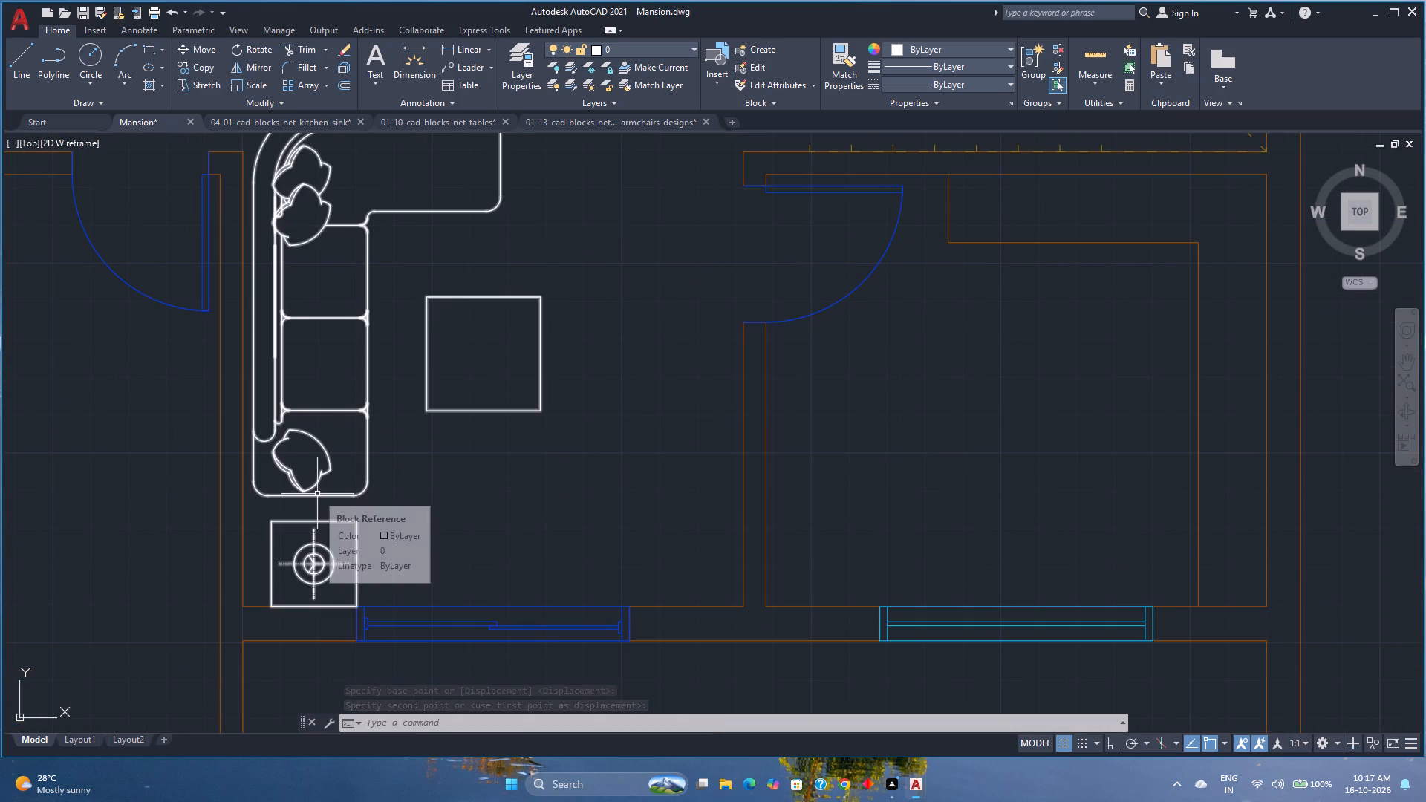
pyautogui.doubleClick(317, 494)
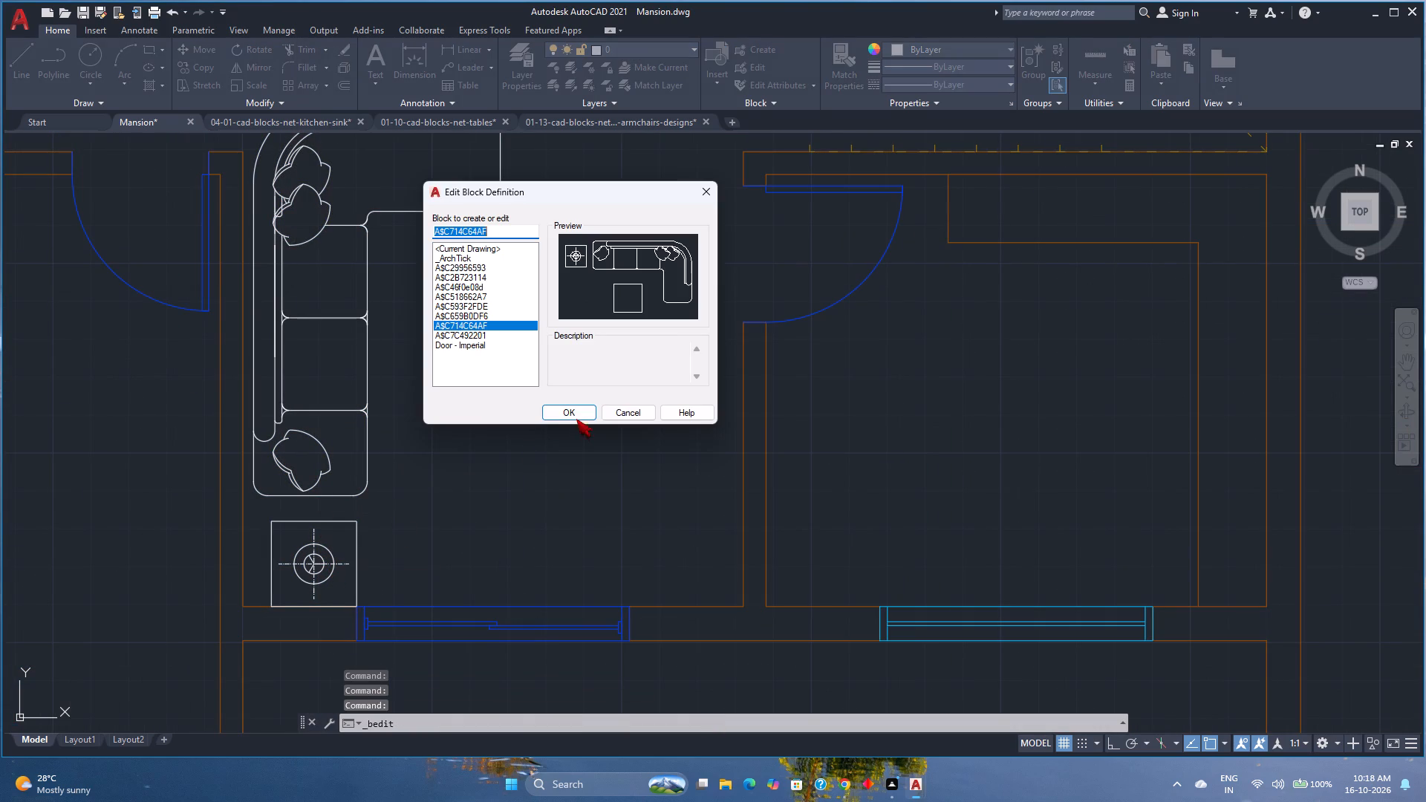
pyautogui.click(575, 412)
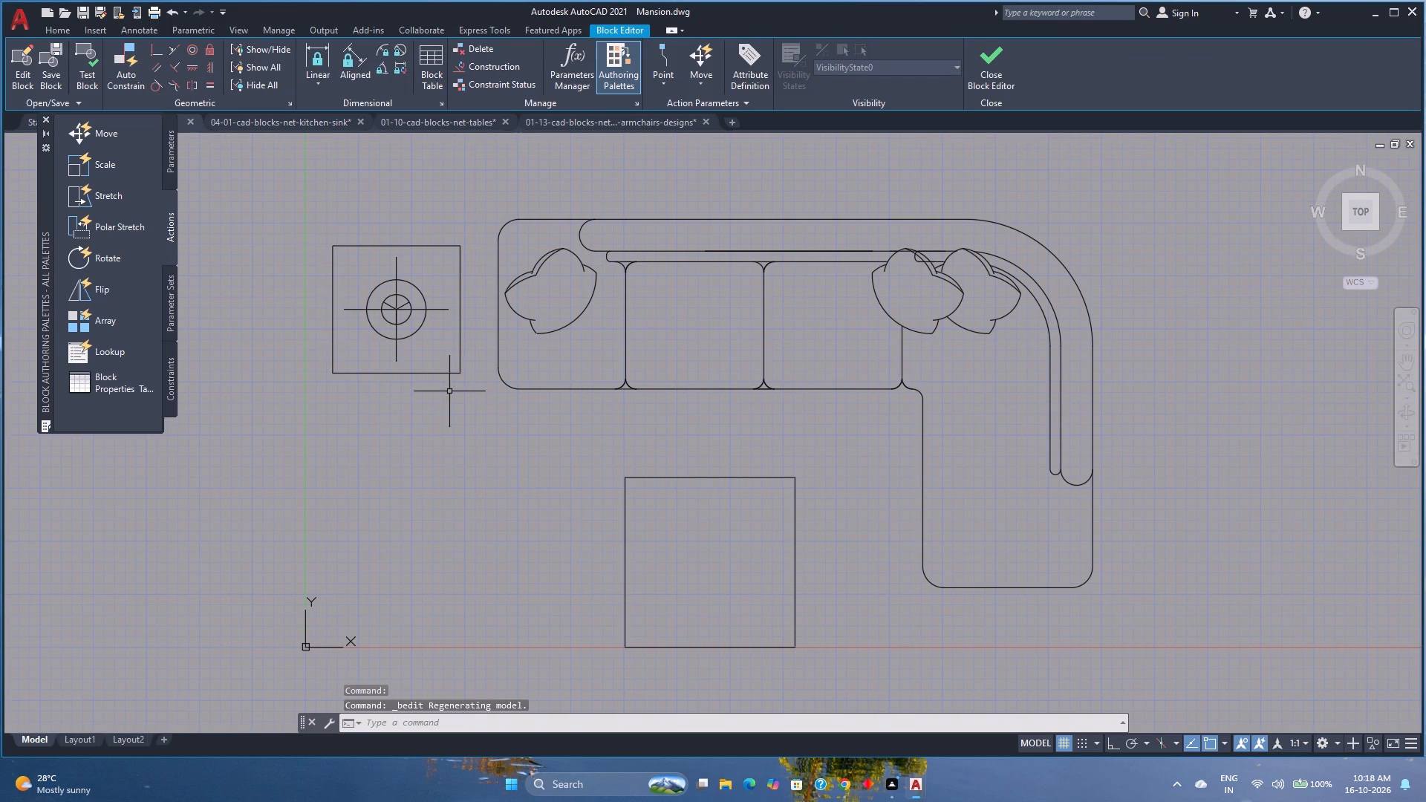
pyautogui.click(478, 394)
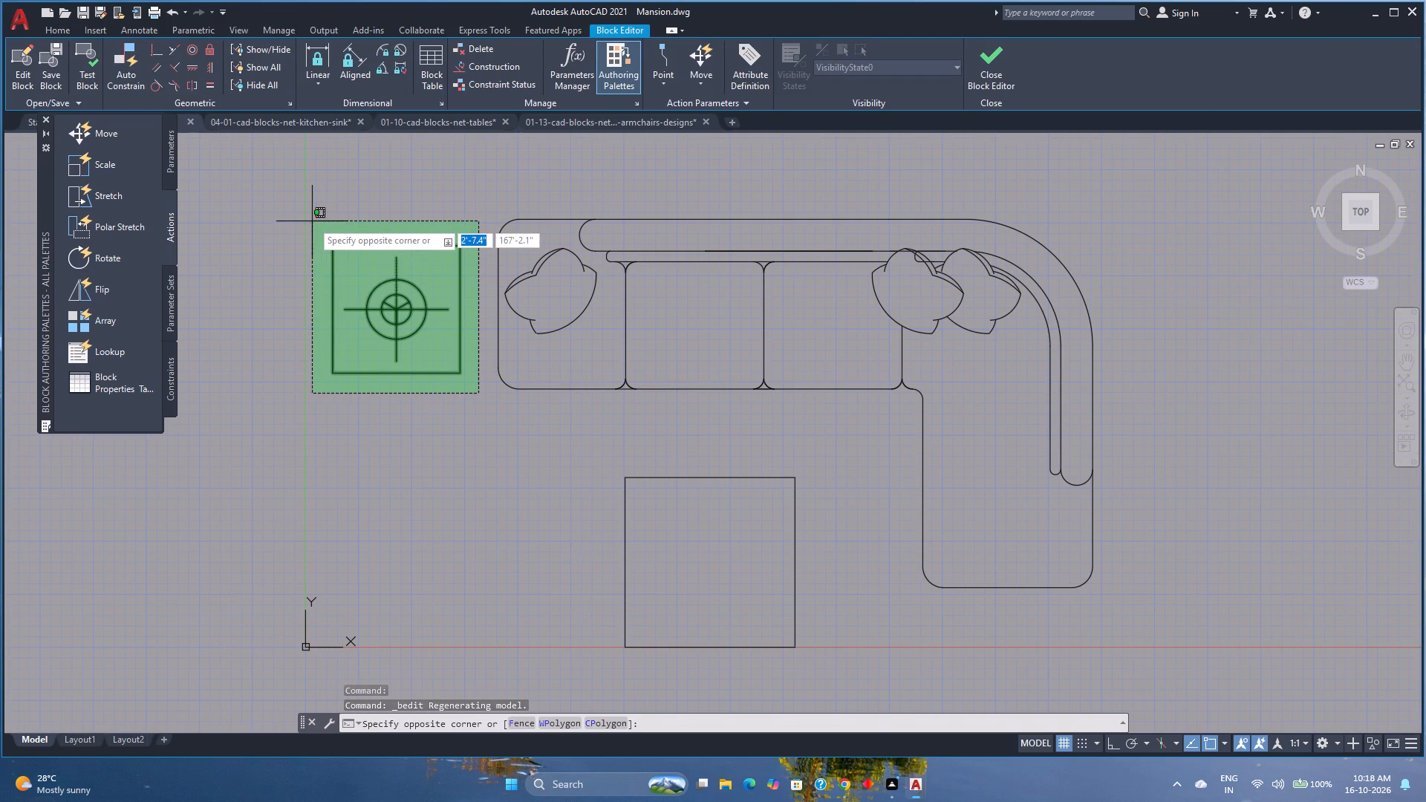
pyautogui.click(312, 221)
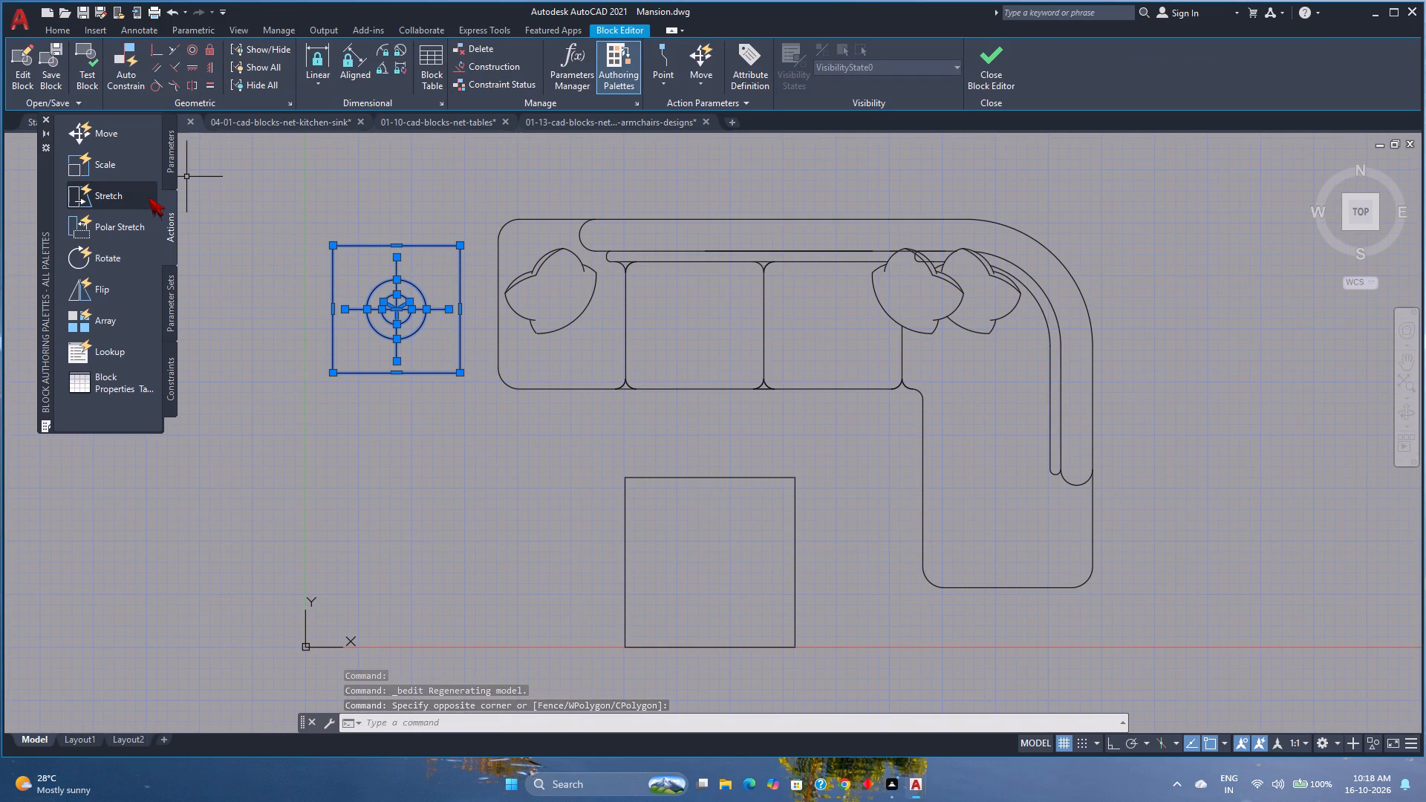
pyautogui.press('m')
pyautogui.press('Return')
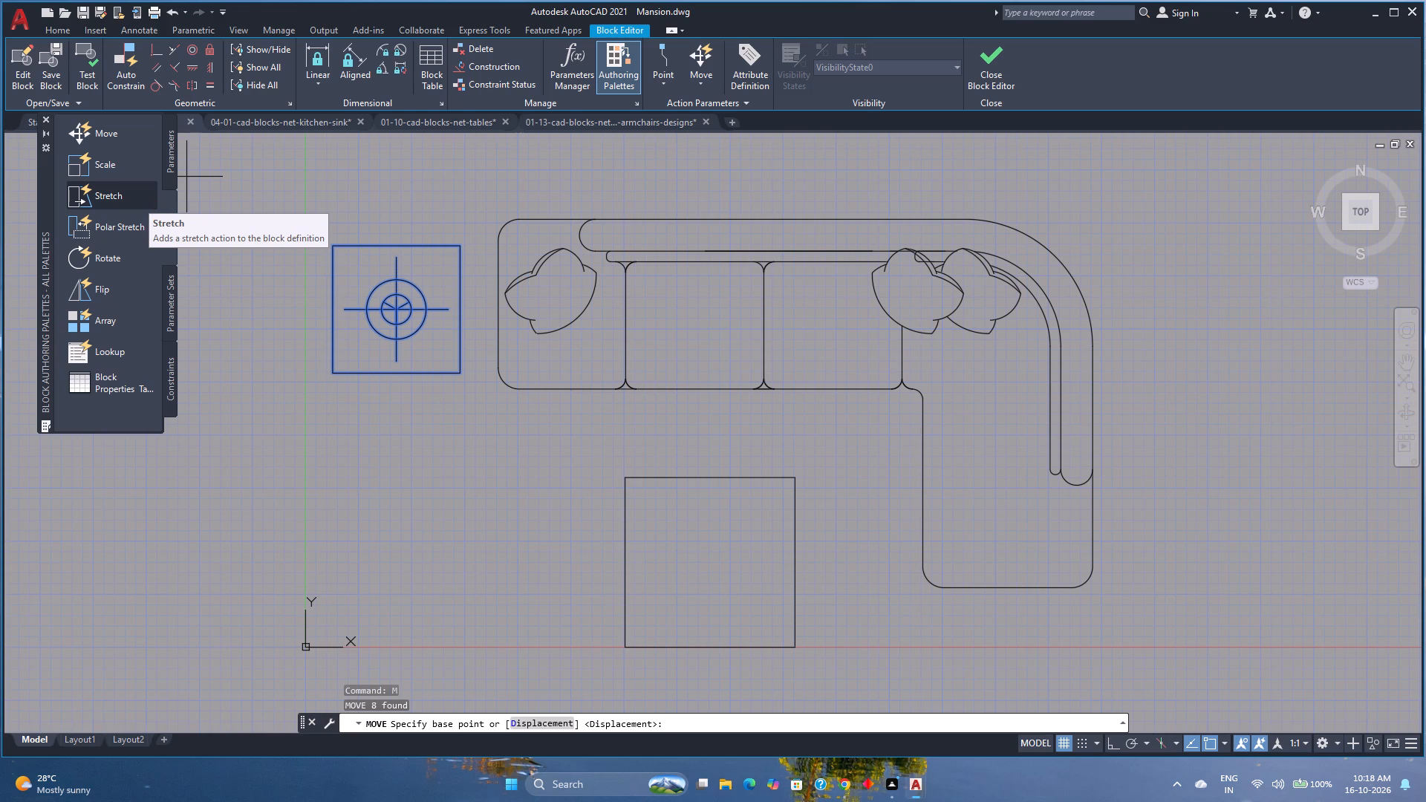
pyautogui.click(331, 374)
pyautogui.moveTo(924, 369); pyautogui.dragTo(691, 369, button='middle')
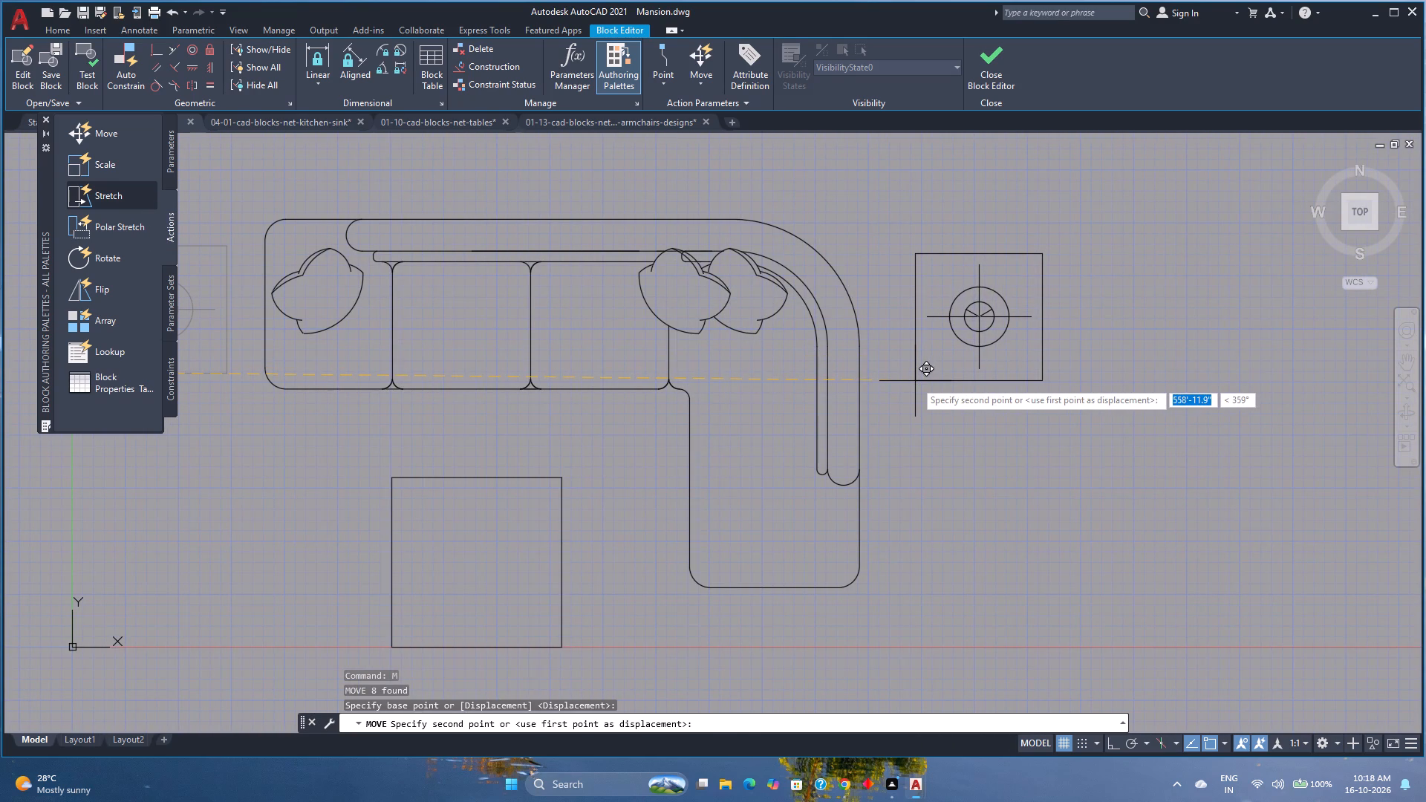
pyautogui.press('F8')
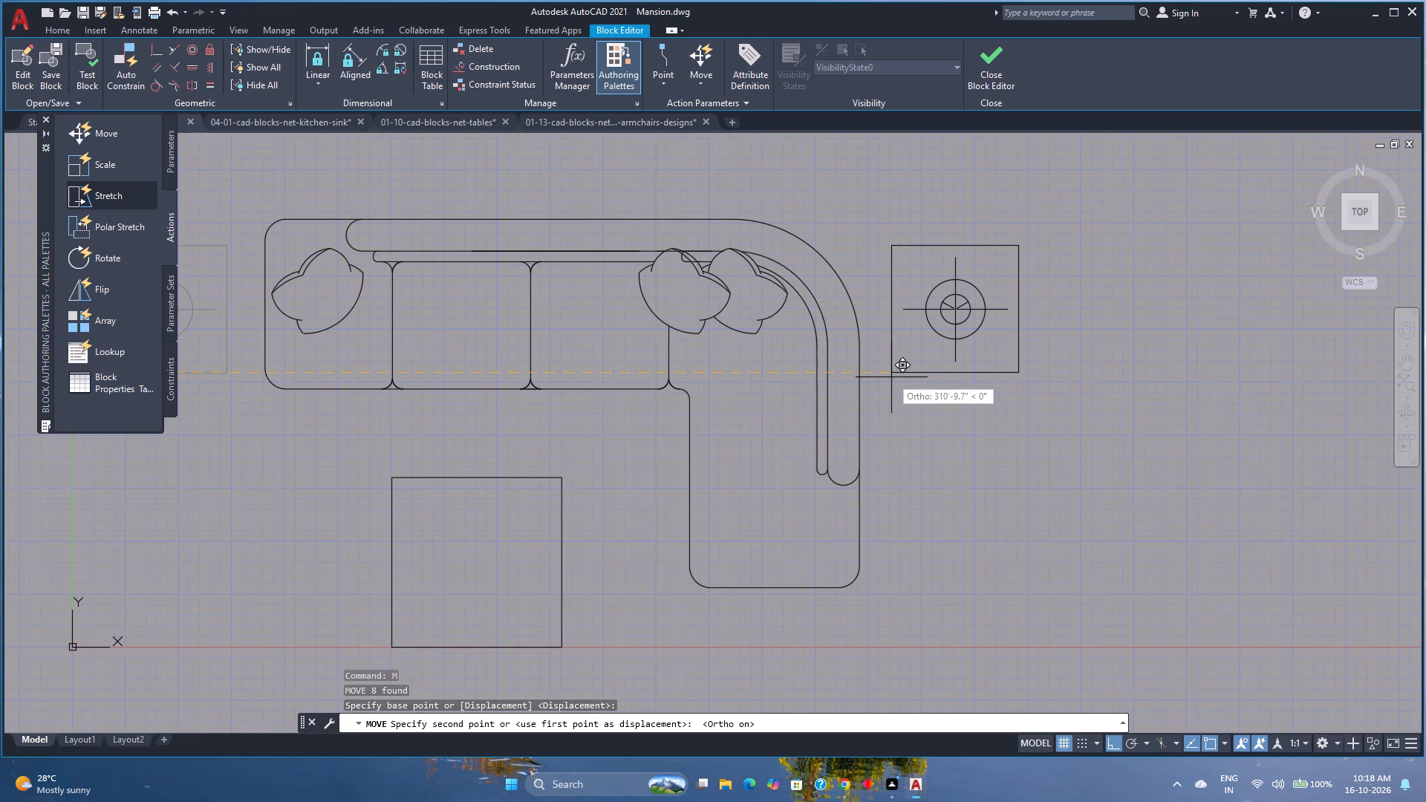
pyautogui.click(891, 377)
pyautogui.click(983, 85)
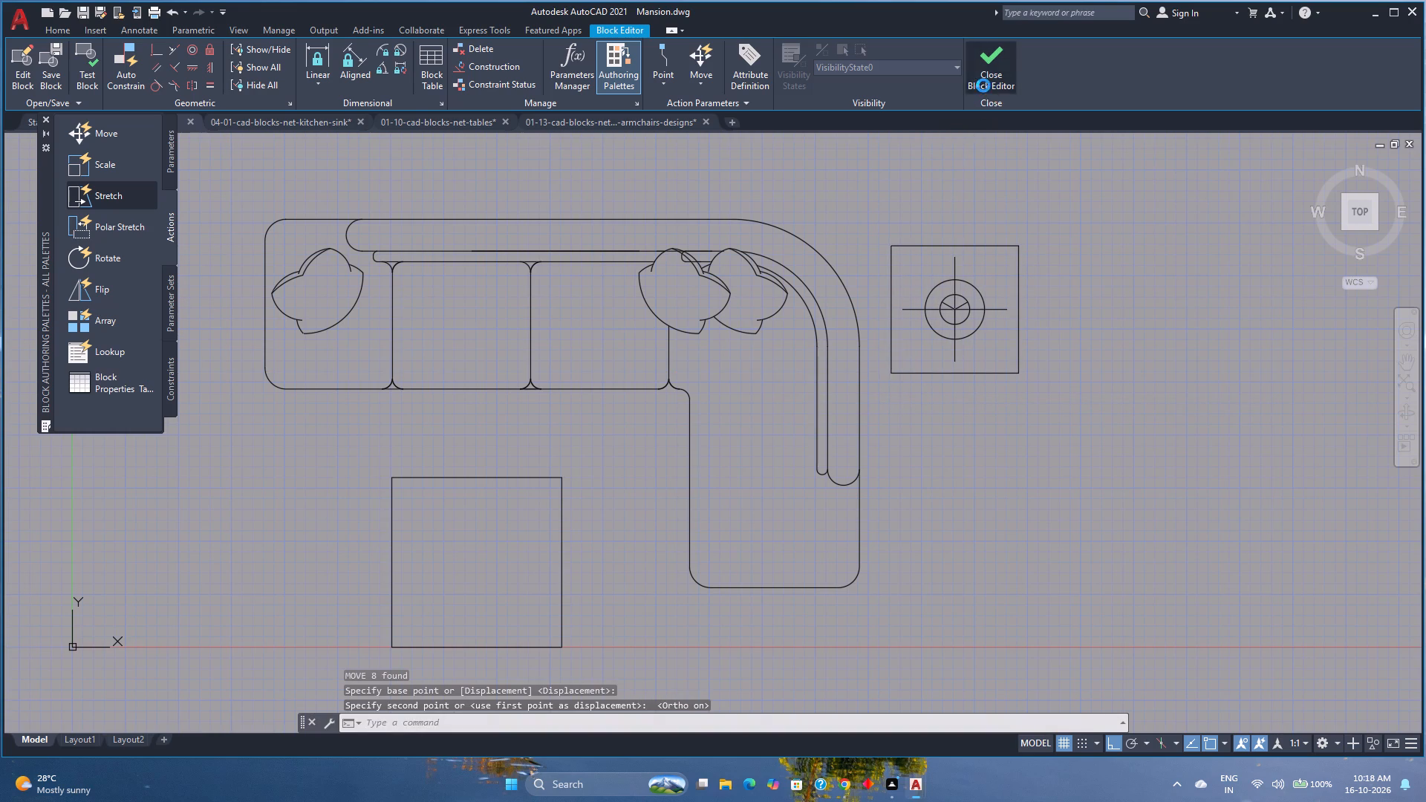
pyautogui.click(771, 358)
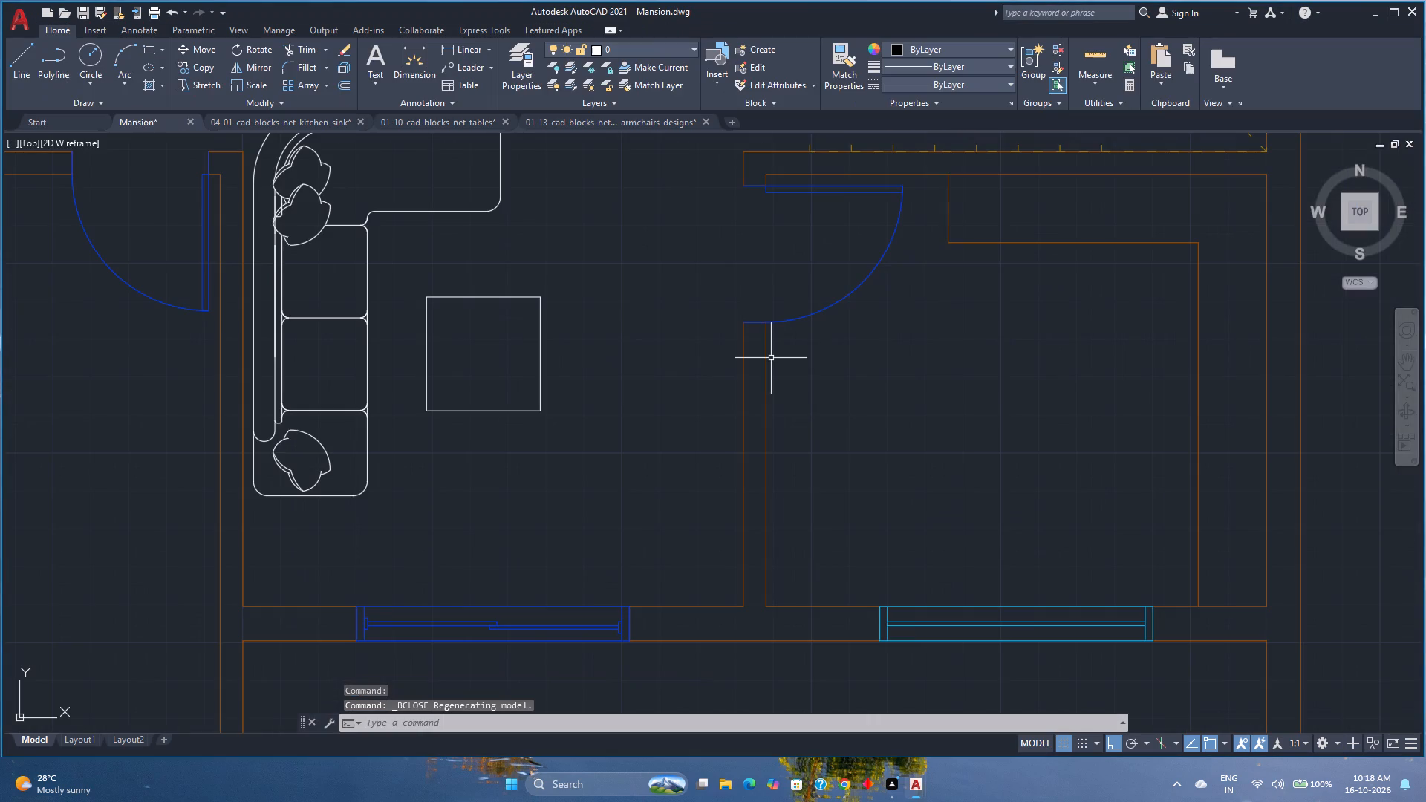
# Move the sofa set so the sofa's straight end meets the inner face of the wall with the sliding opening.
pyautogui.scroll(-1, 637, 414)
pyautogui.moveTo(637, 420); pyautogui.dragTo(648, 455, button='middle')
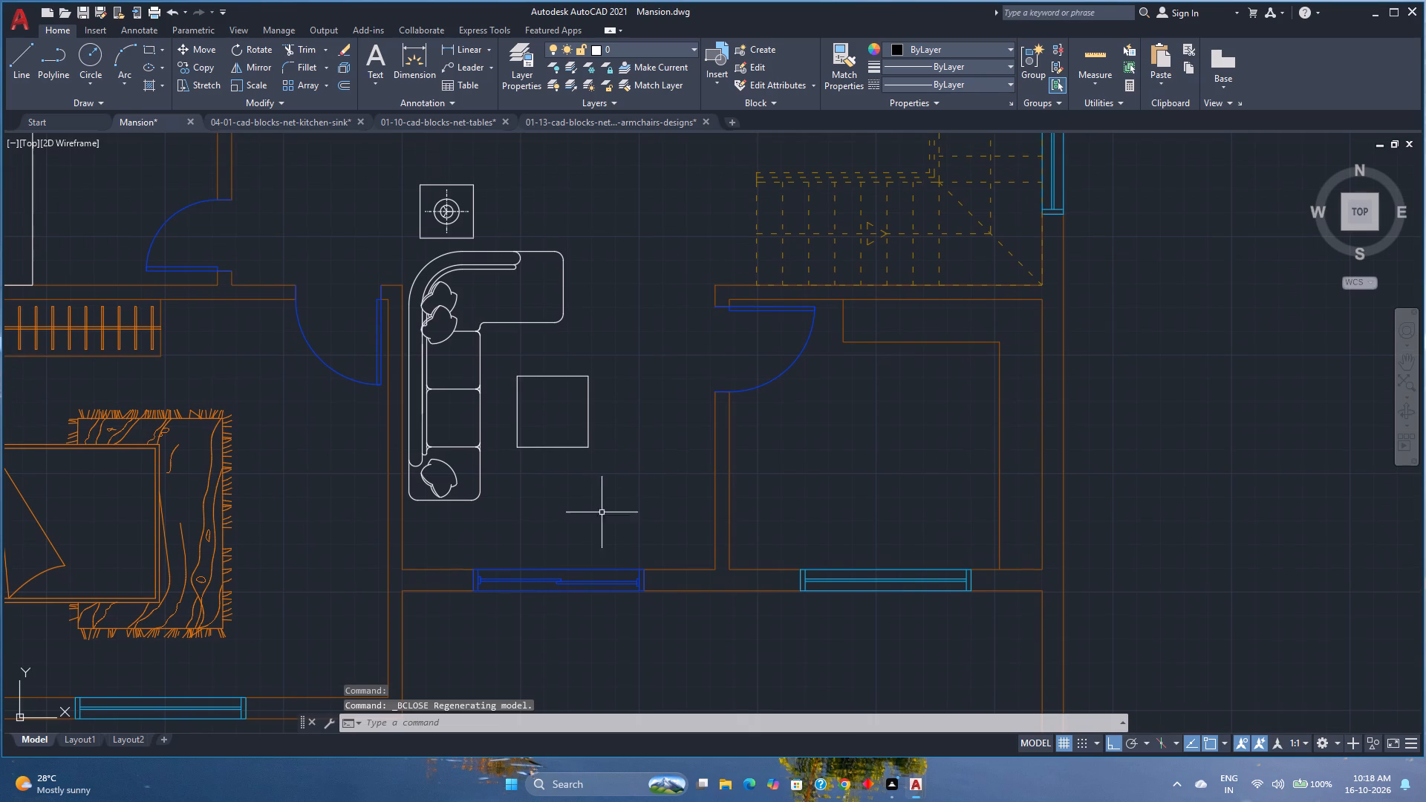
pyautogui.click(599, 521)
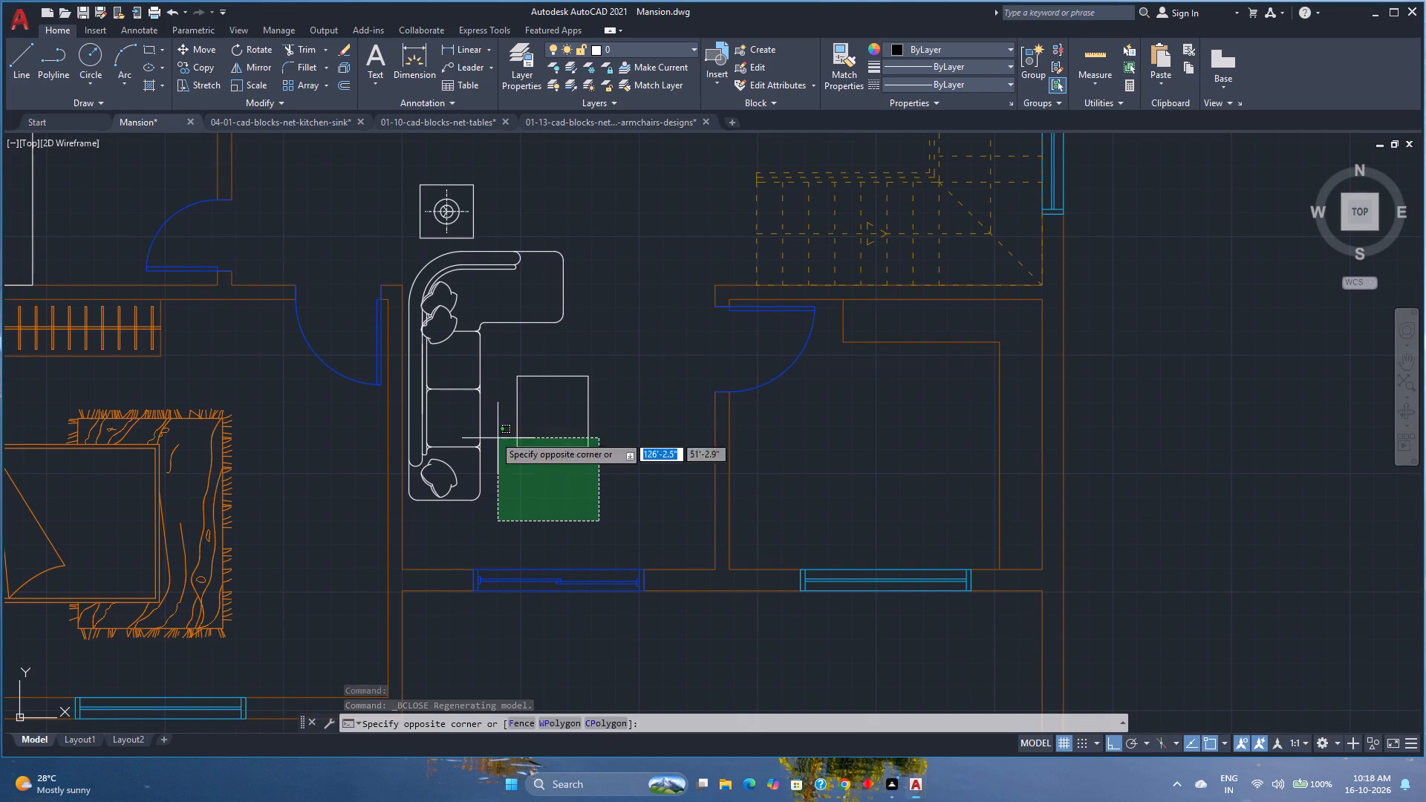
pyautogui.click(455, 368)
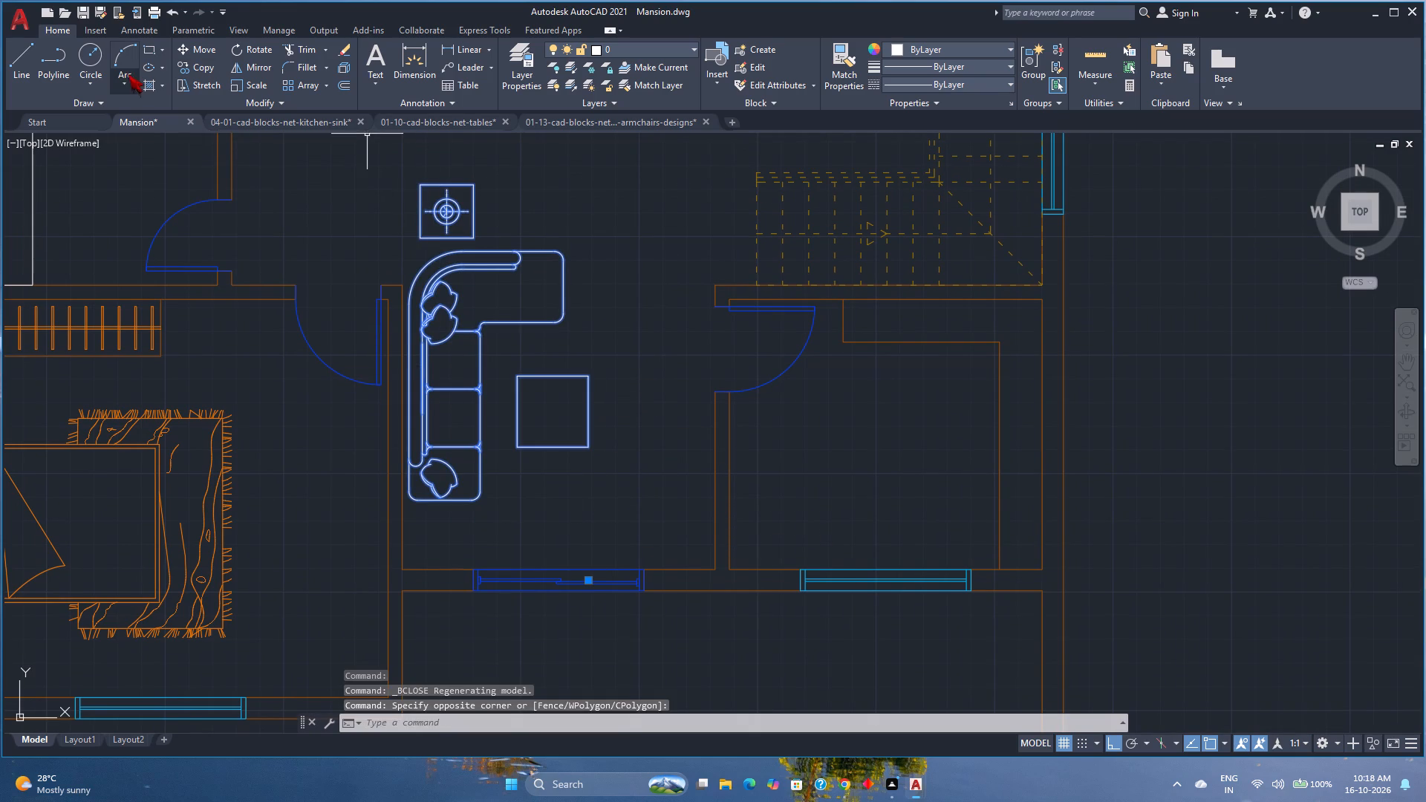
pyautogui.click(198, 44)
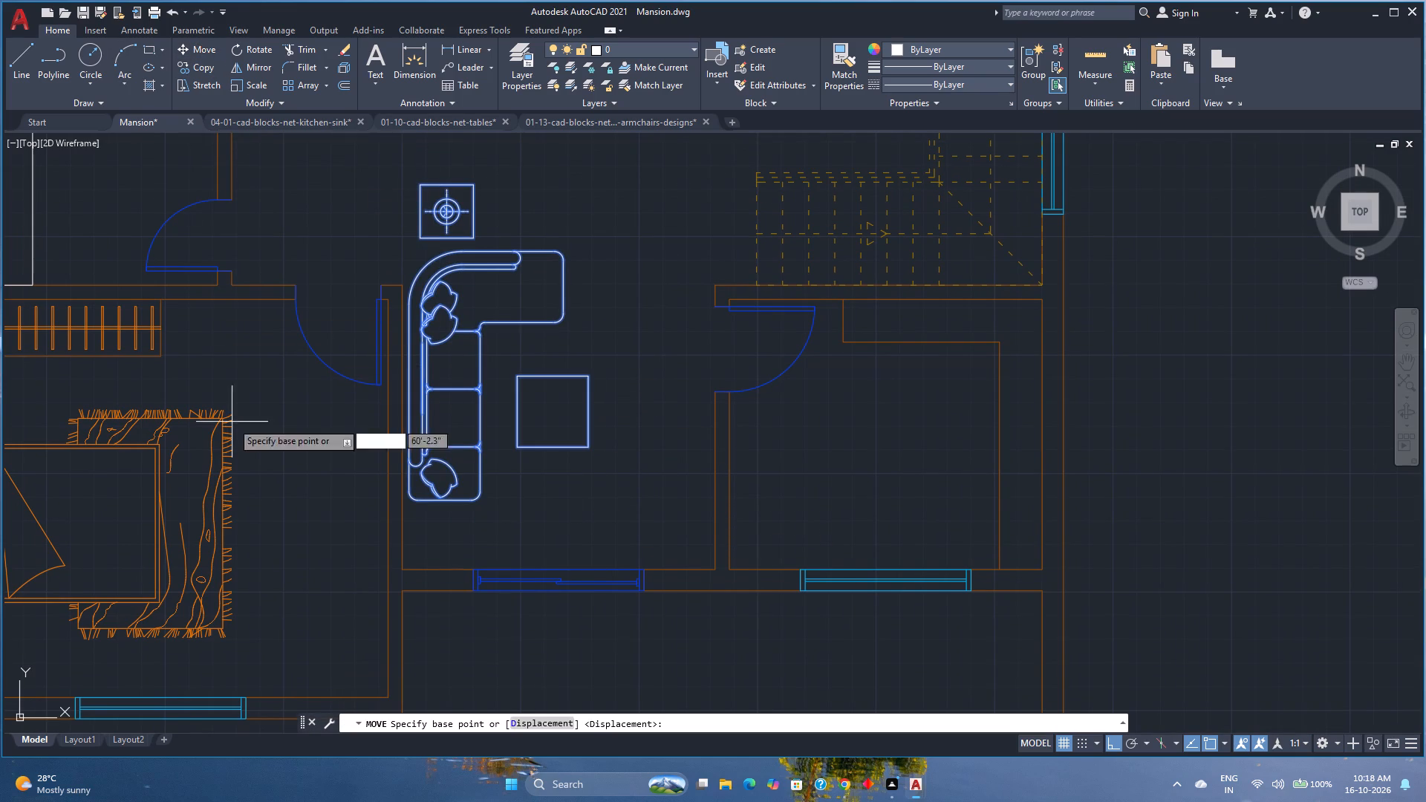
pyautogui.click(443, 503)
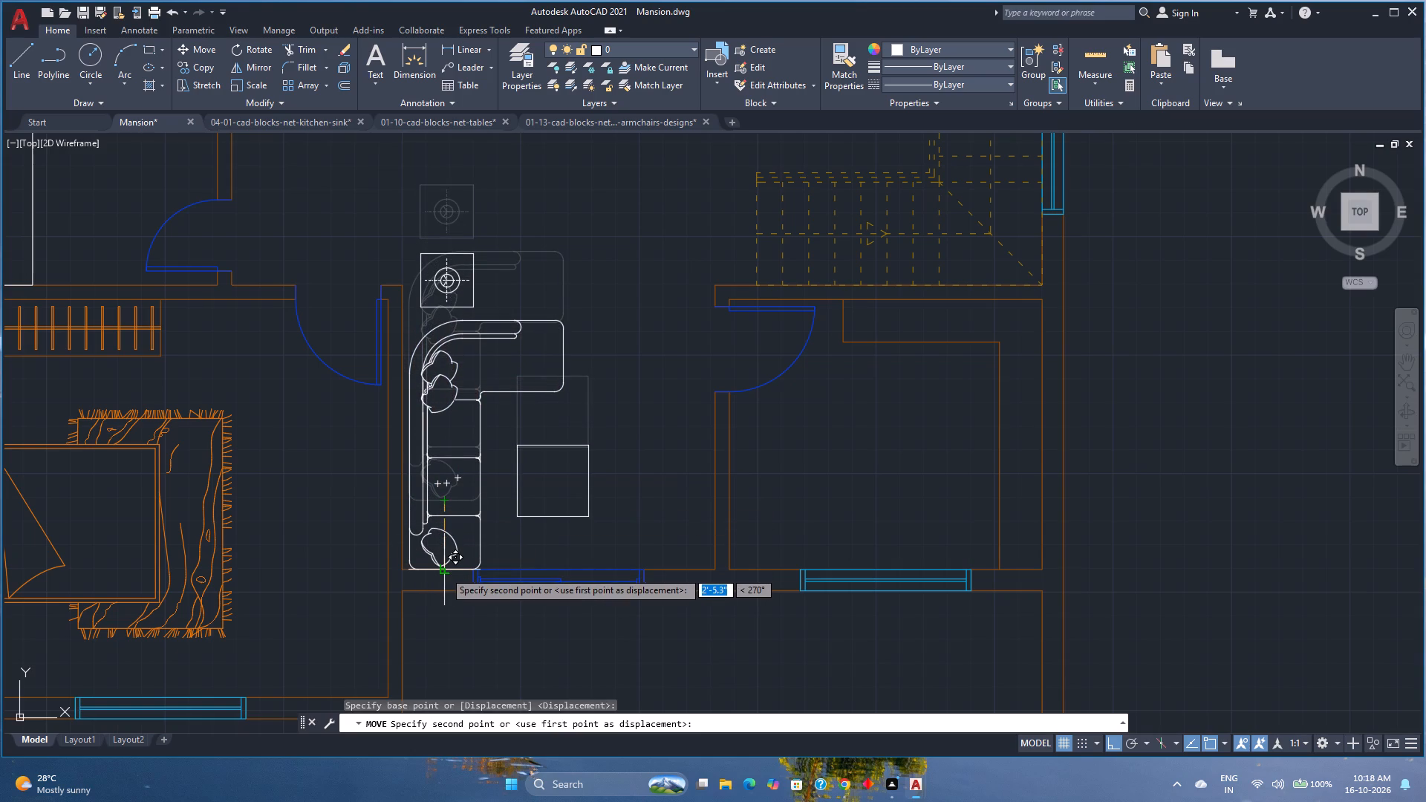
pyautogui.click(444, 571)
# Move the sofa set sideways so the sofa's long back sits flush against the inner face of the bedroom partition wall.
pyautogui.click(507, 550)
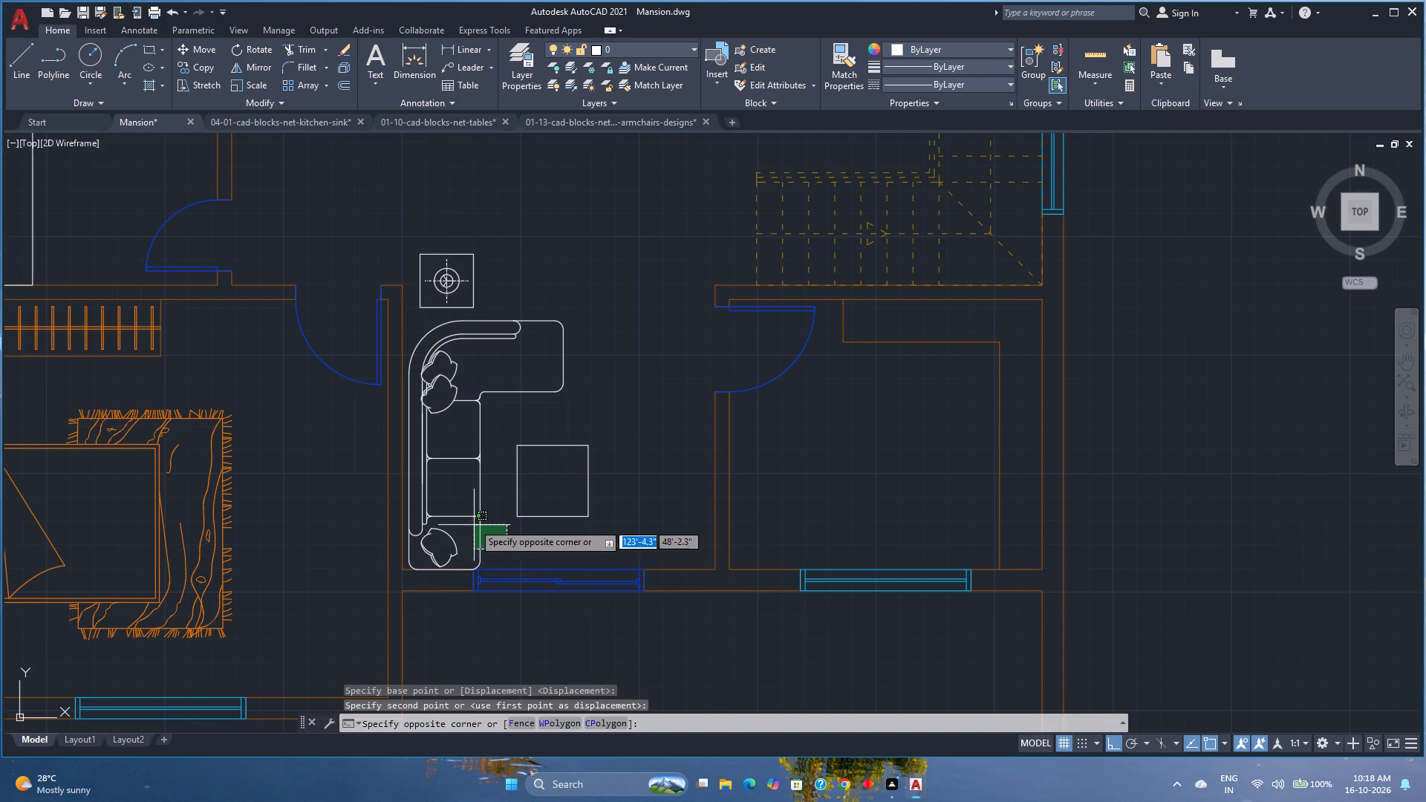
pyautogui.click(438, 486)
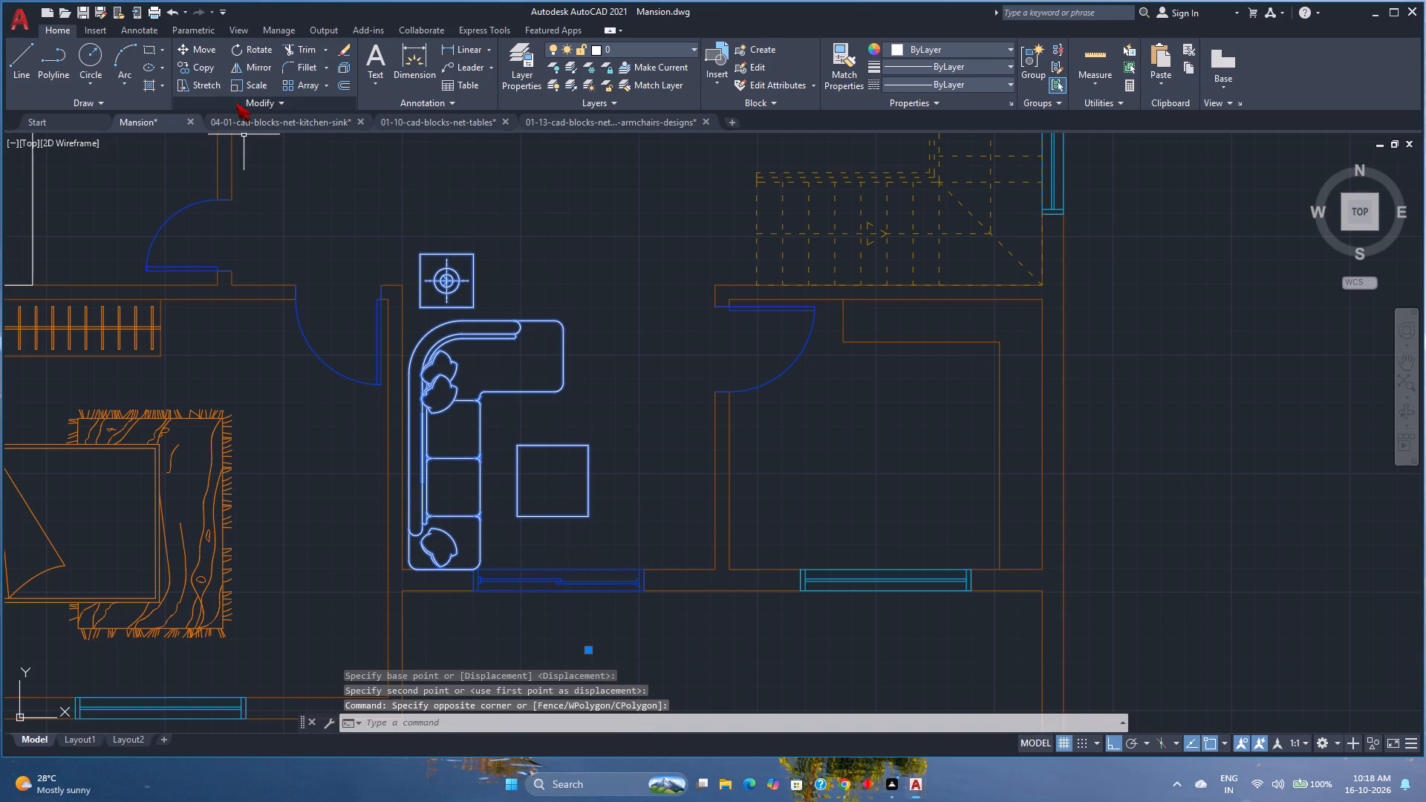
pyautogui.click(194, 50)
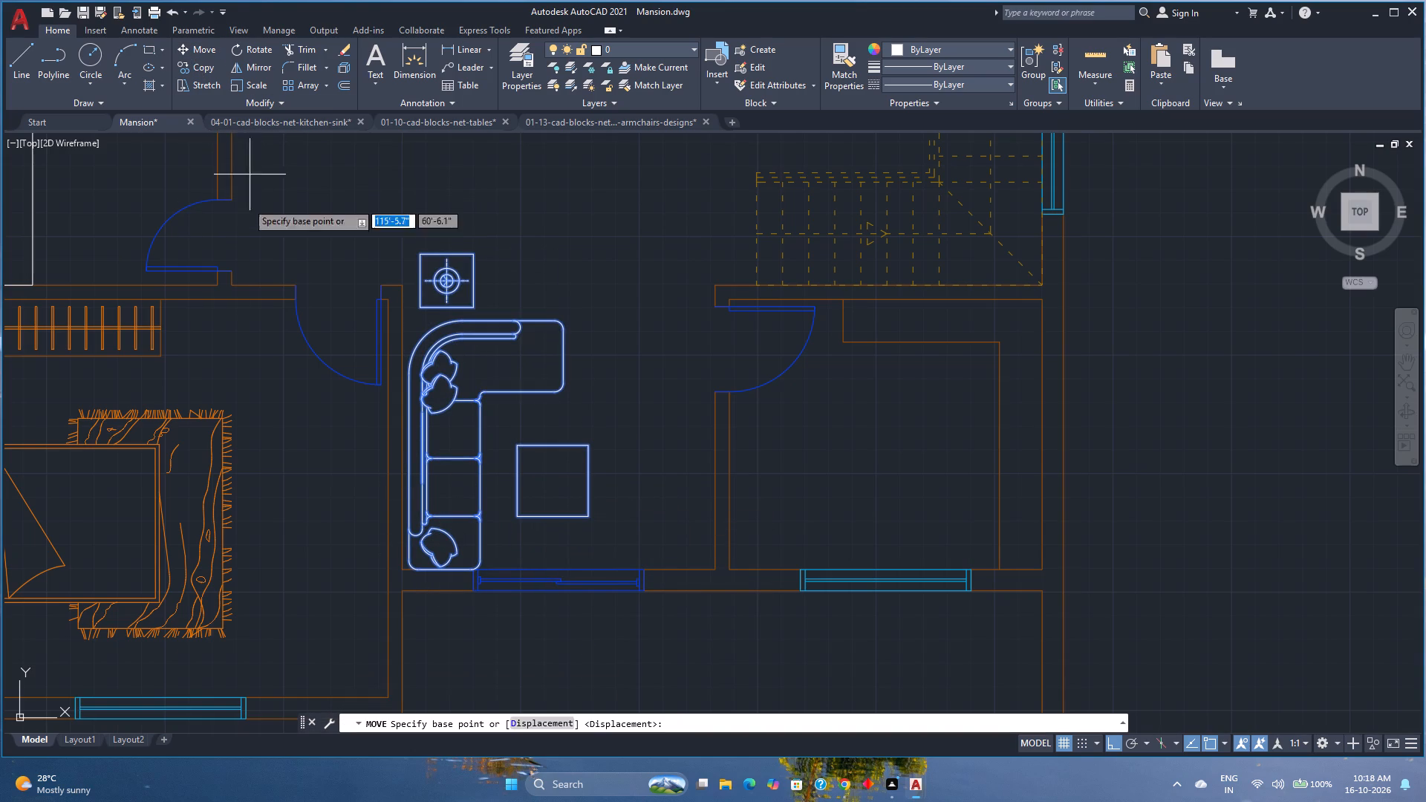
pyautogui.scroll(2, 395, 439)
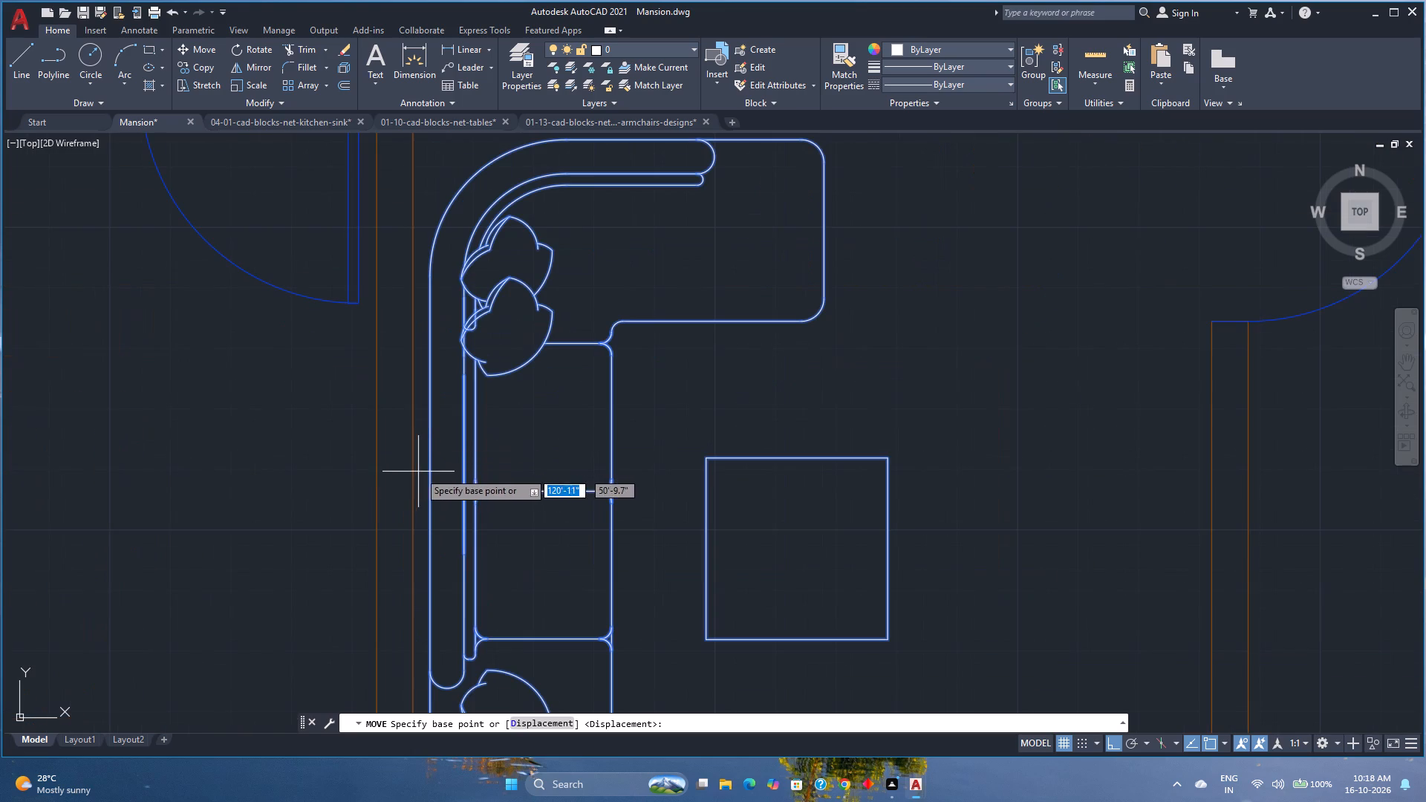
pyautogui.scroll(-1, 428, 501)
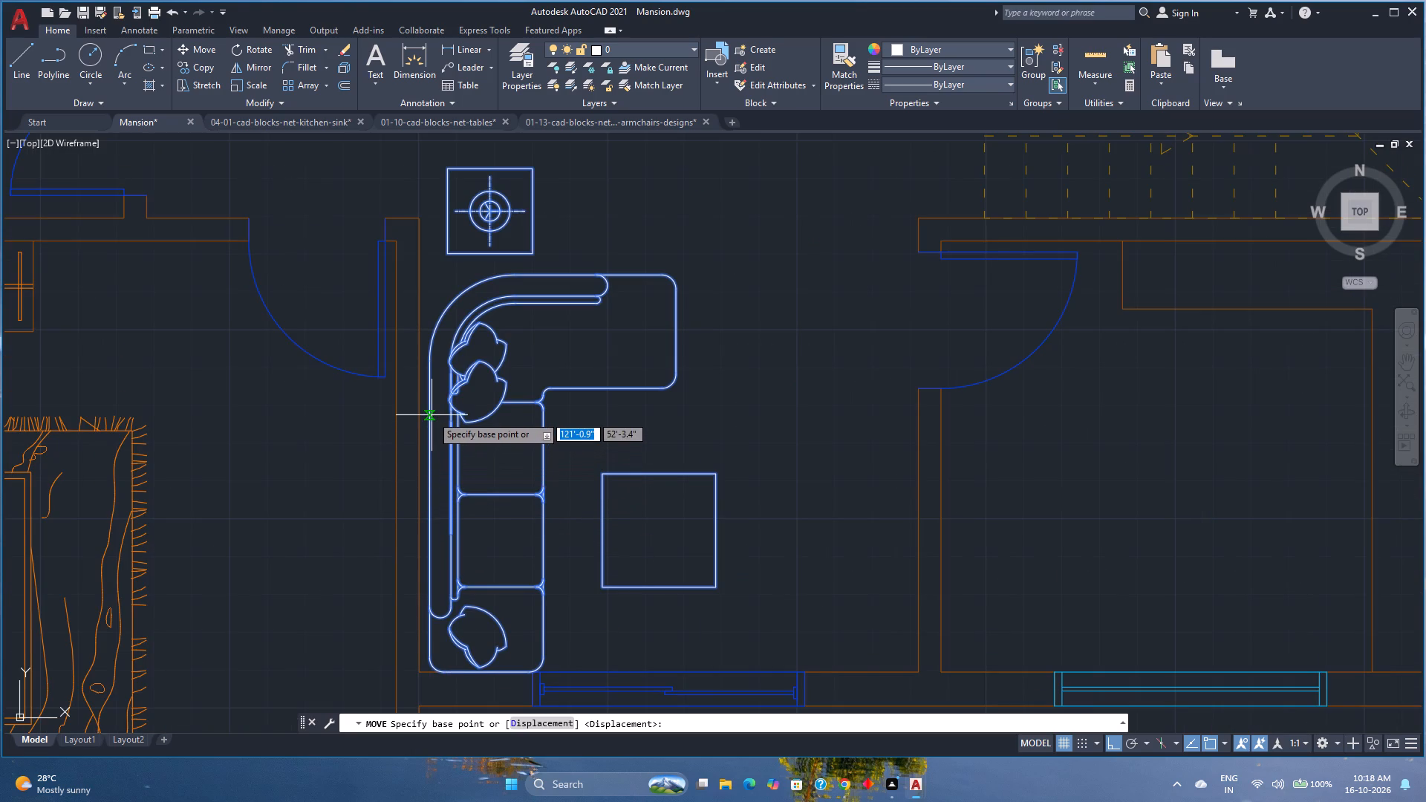
pyautogui.click(429, 604)
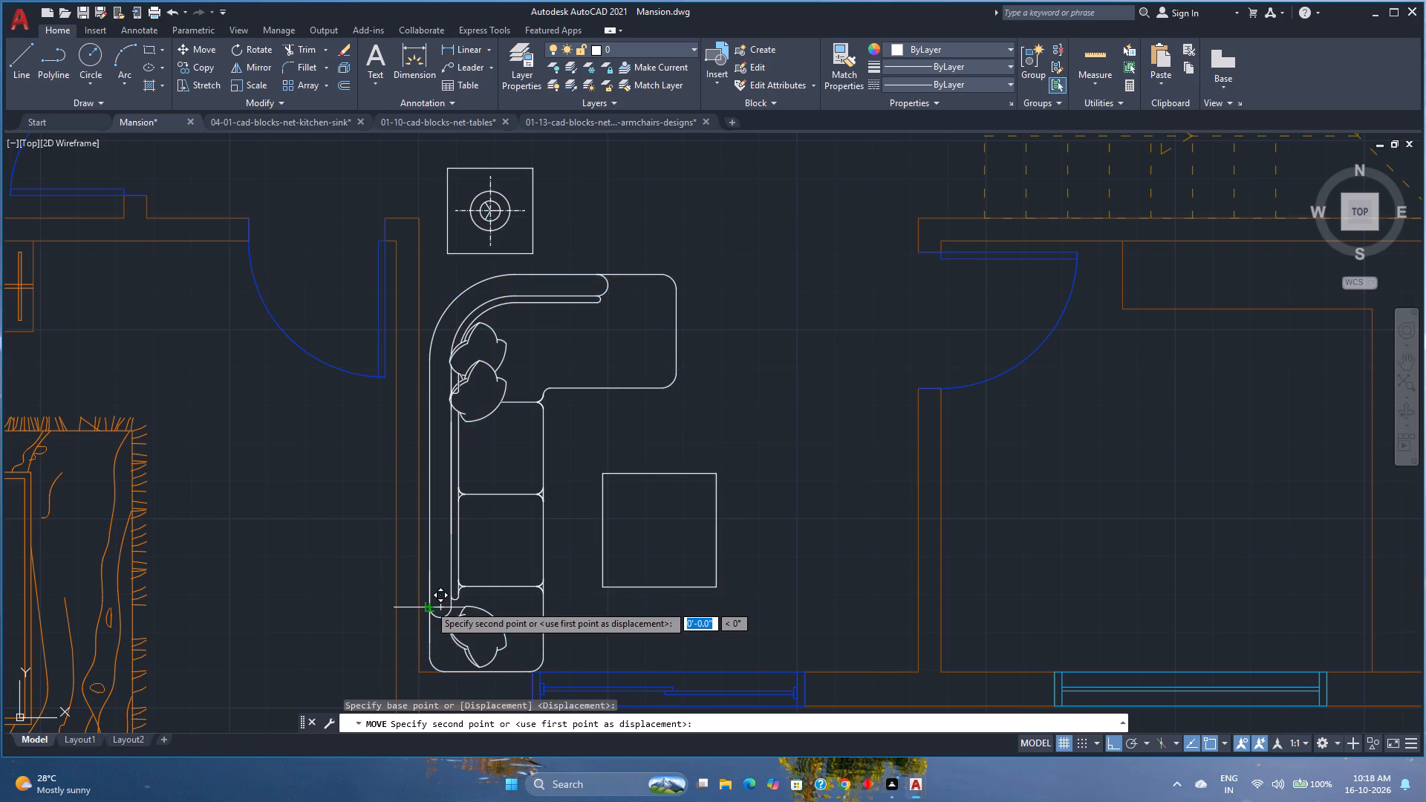
pyautogui.click(420, 604)
# Edit the sofa set's block definition to delete the side table with its lamp, saving the changes to the block.
pyautogui.scroll(-2, 498, 570)
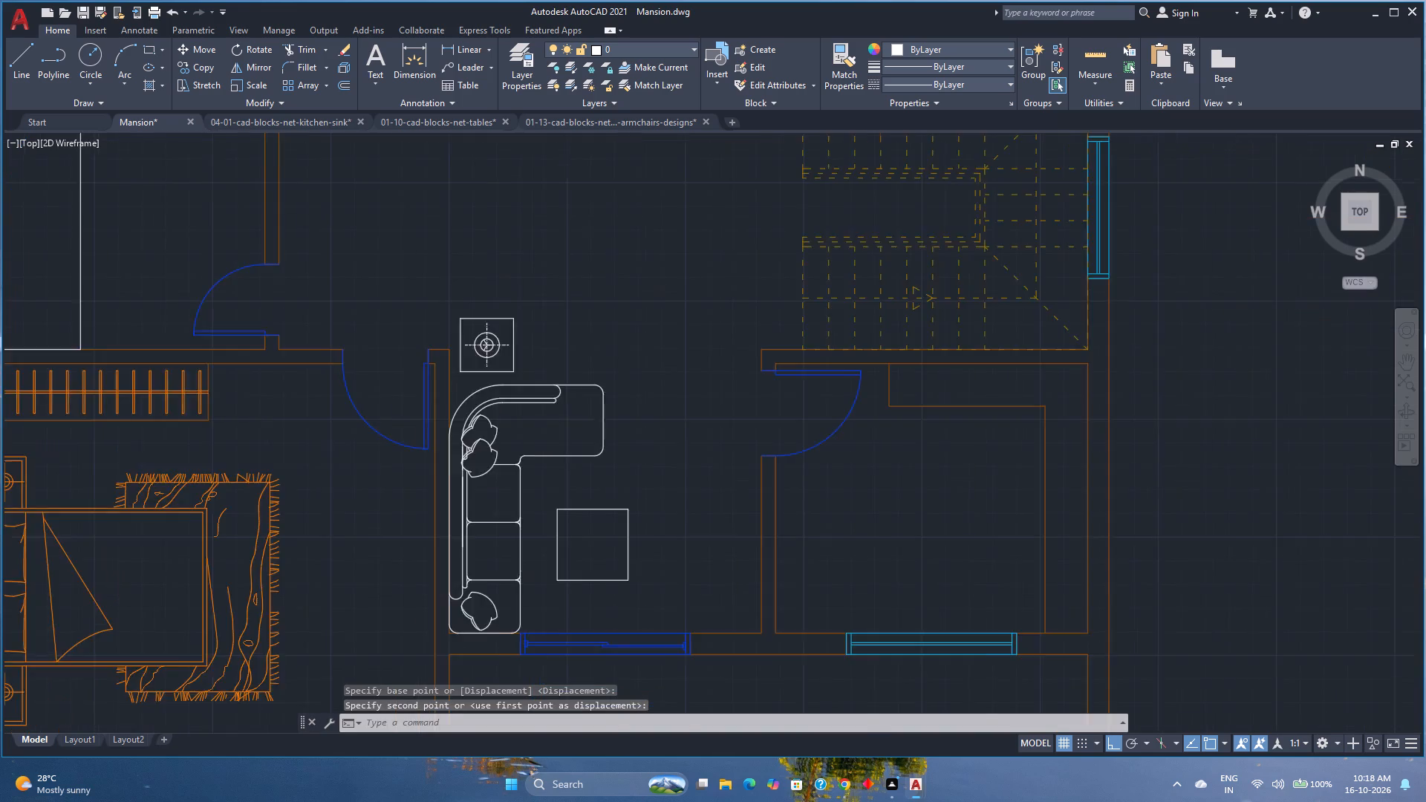
pyautogui.doubleClick(514, 518)
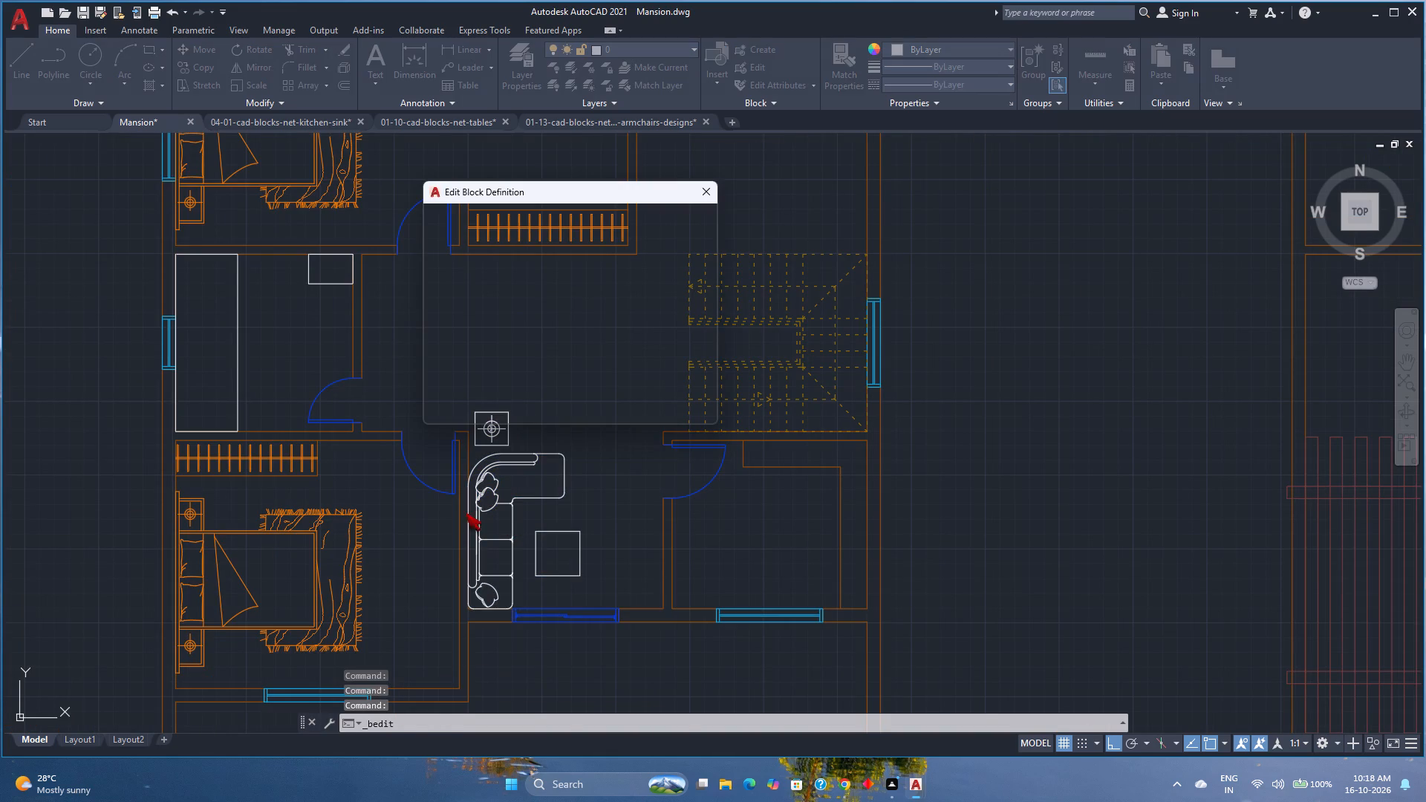
pyautogui.click(570, 411)
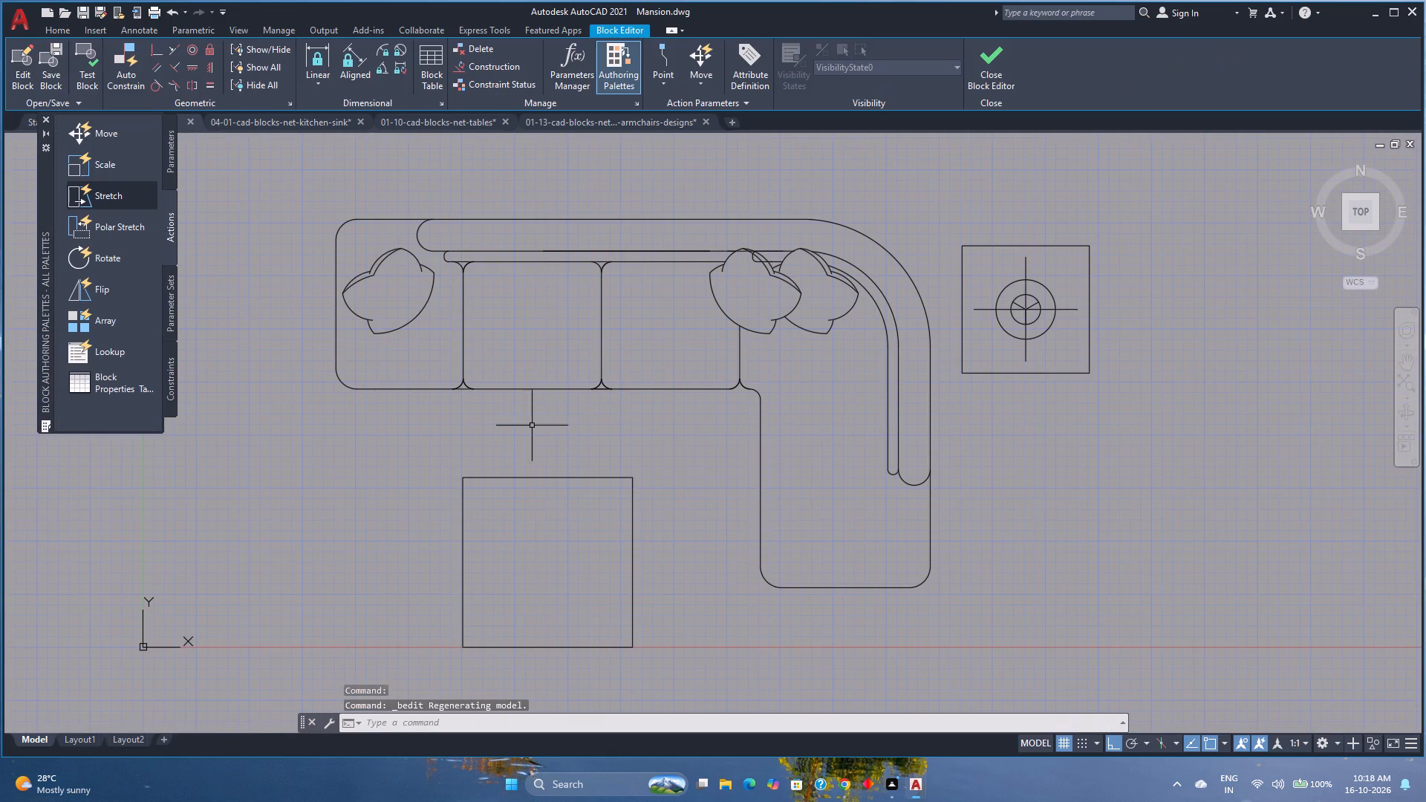
pyautogui.click(1137, 425)
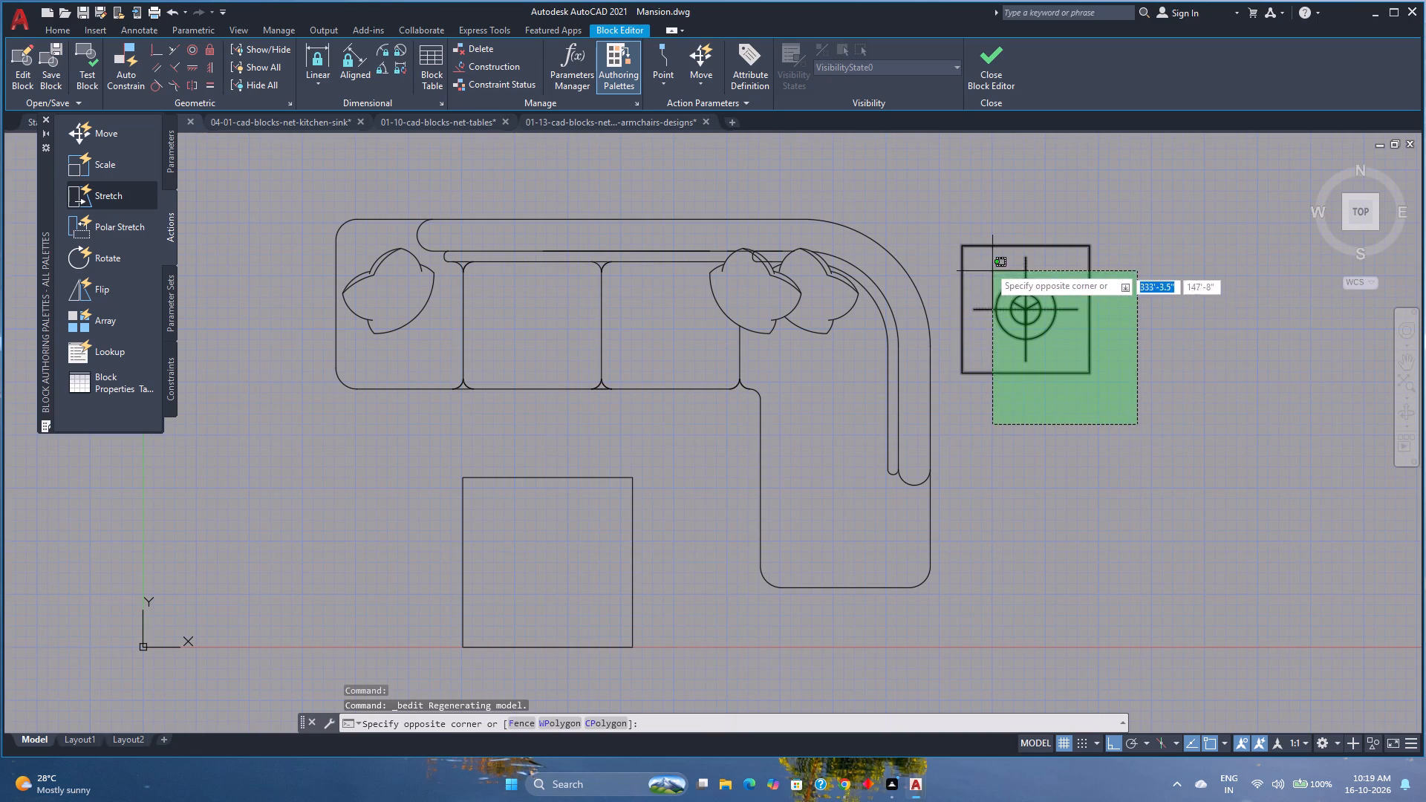
pyautogui.click(957, 215)
pyautogui.press('Delete')
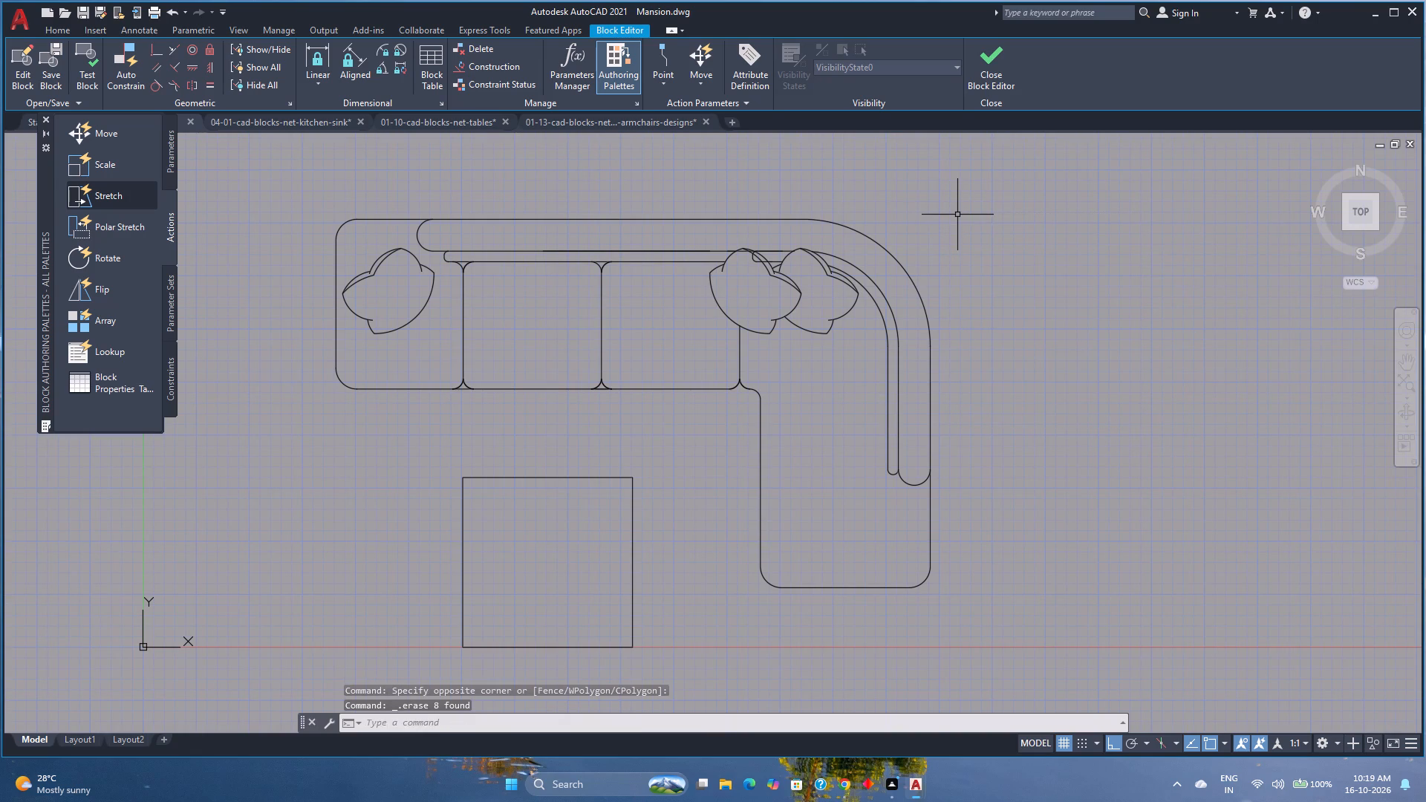
pyautogui.click(996, 84)
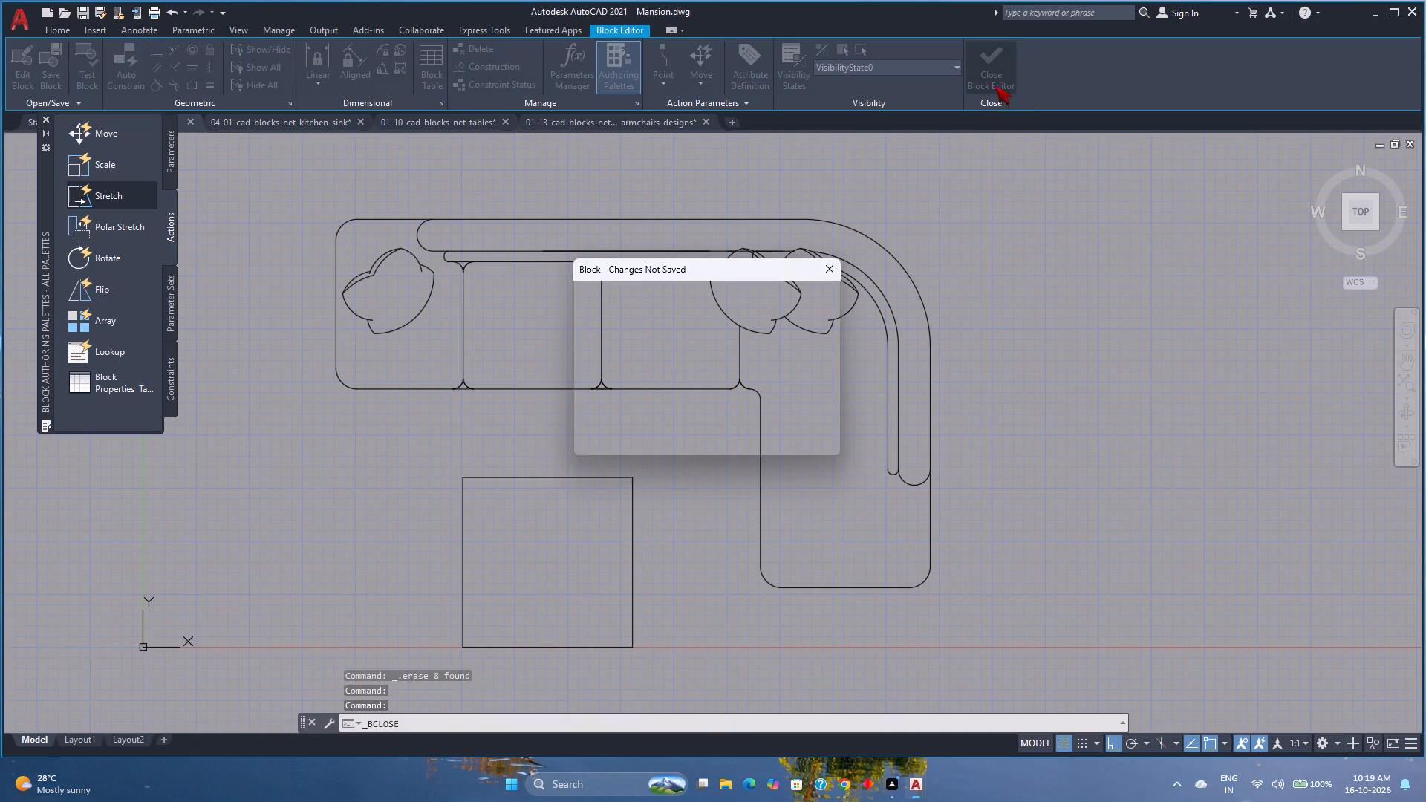
pyautogui.click(692, 362)
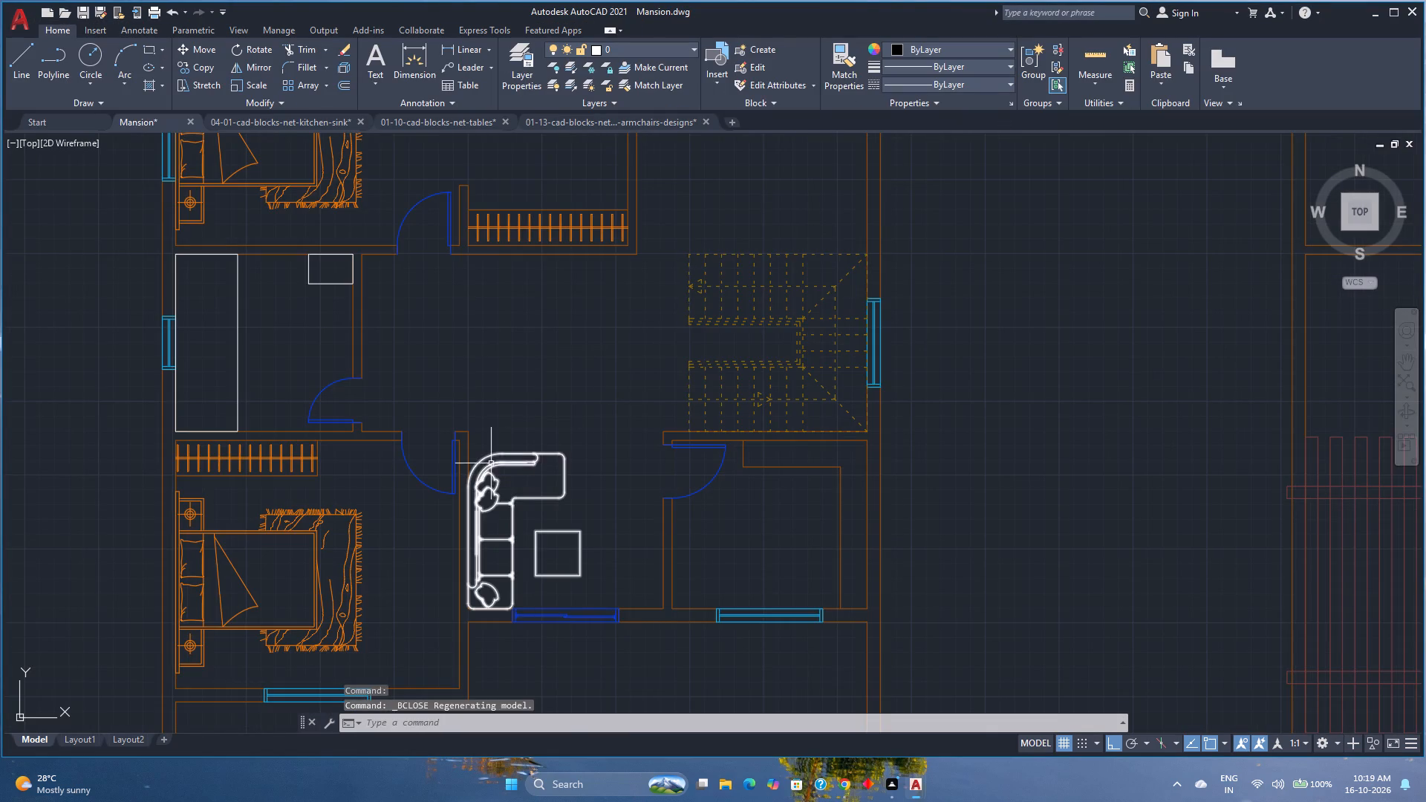
# Assign the second plan's sofa set with its square table to the Furniture layer.
pyautogui.scroll(-1, 491, 465)
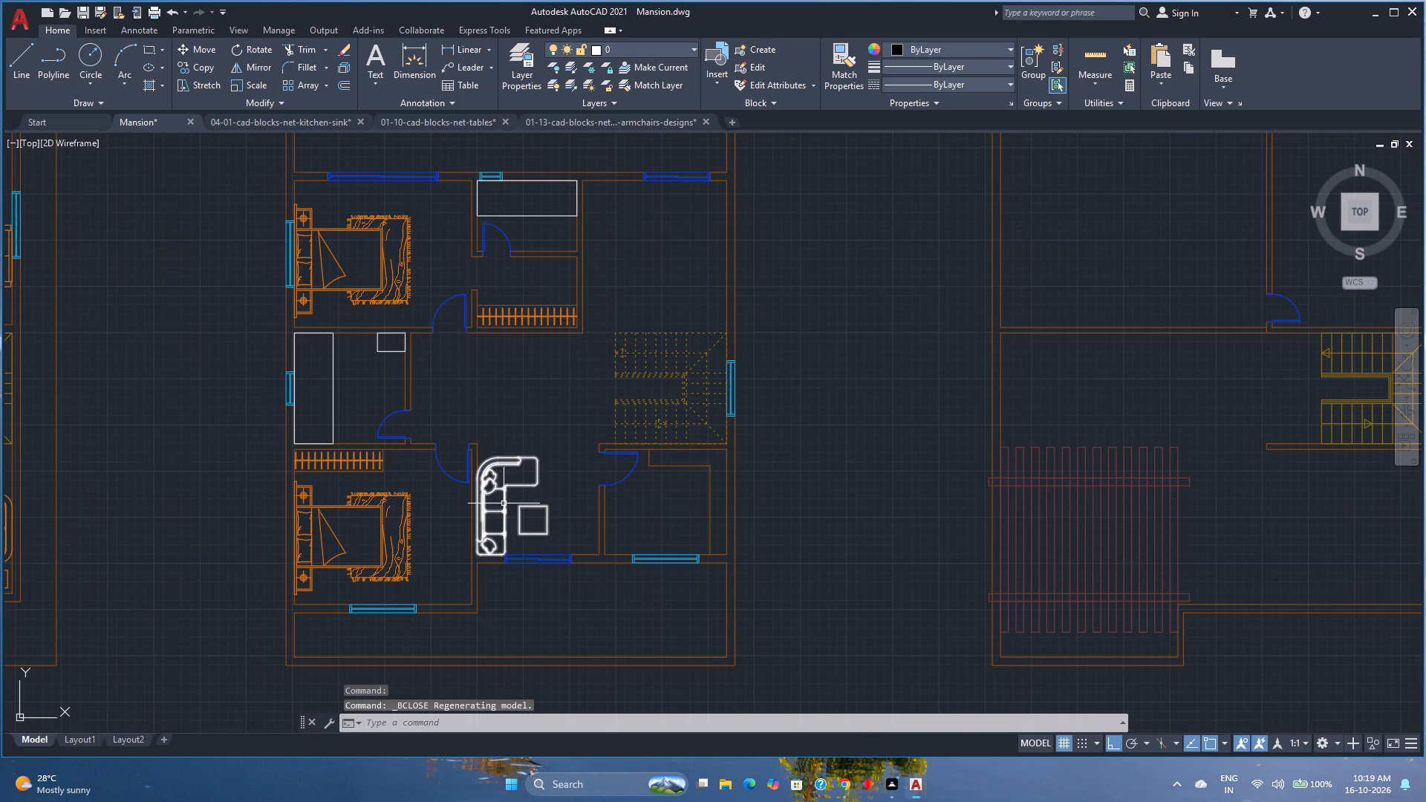
pyautogui.click(504, 504)
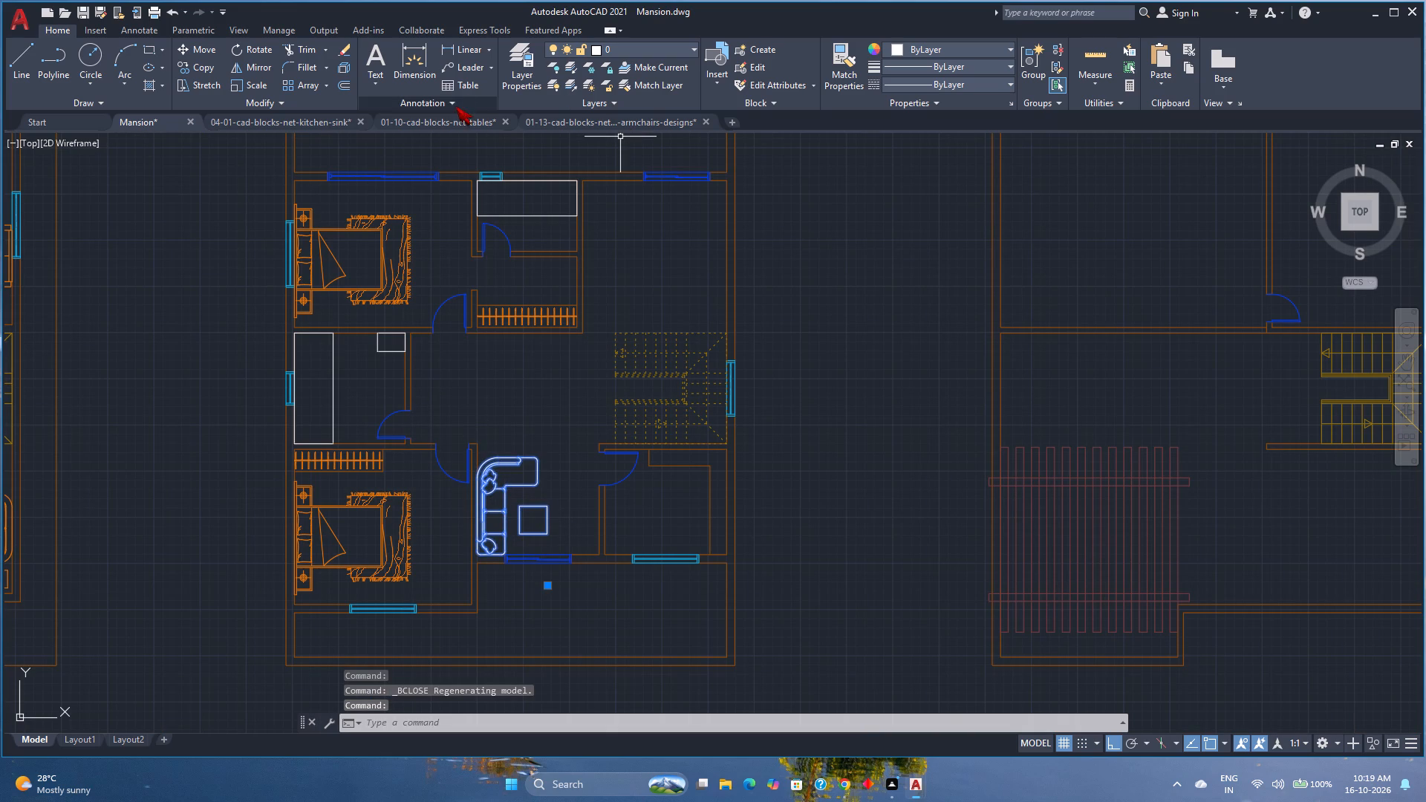
pyautogui.click(643, 46)
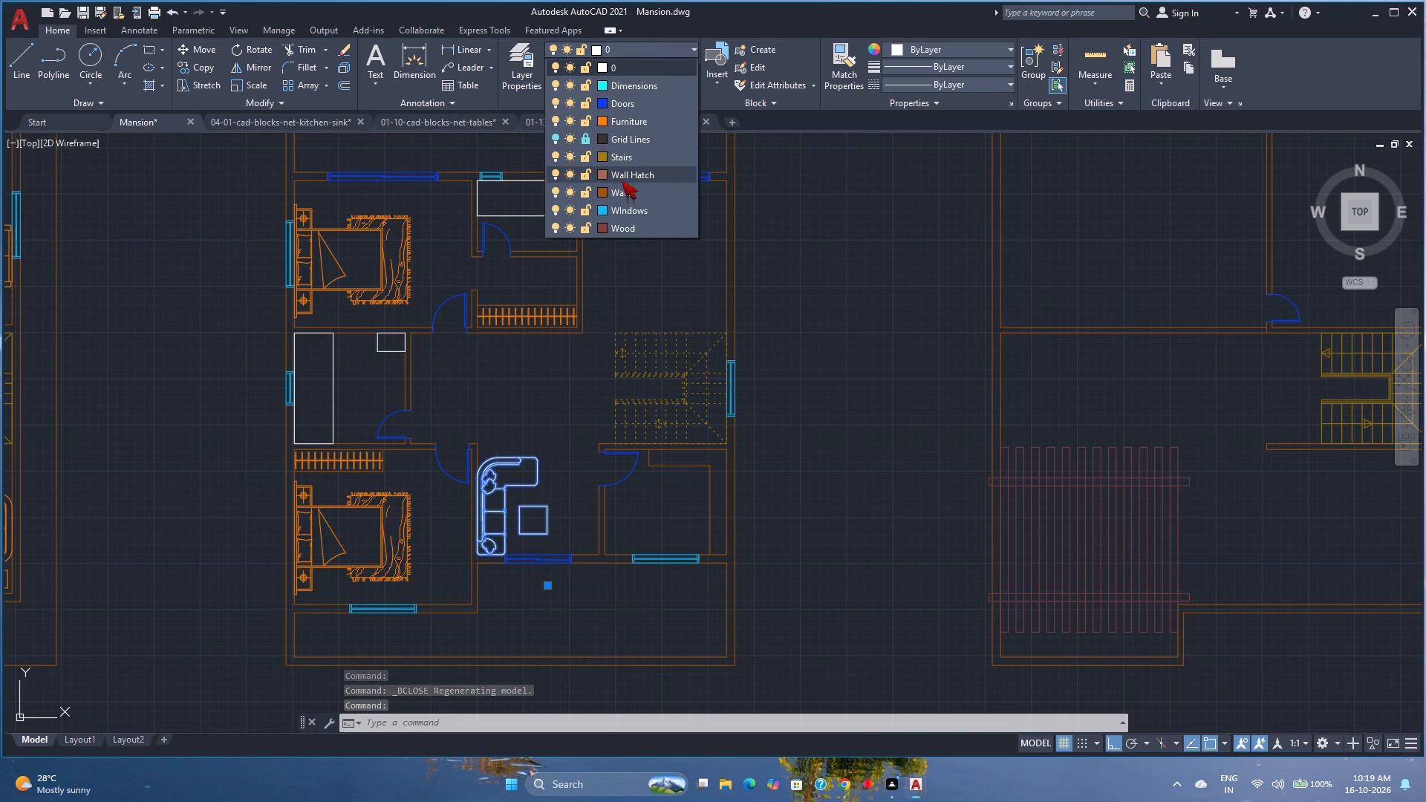
pyautogui.click(634, 122)
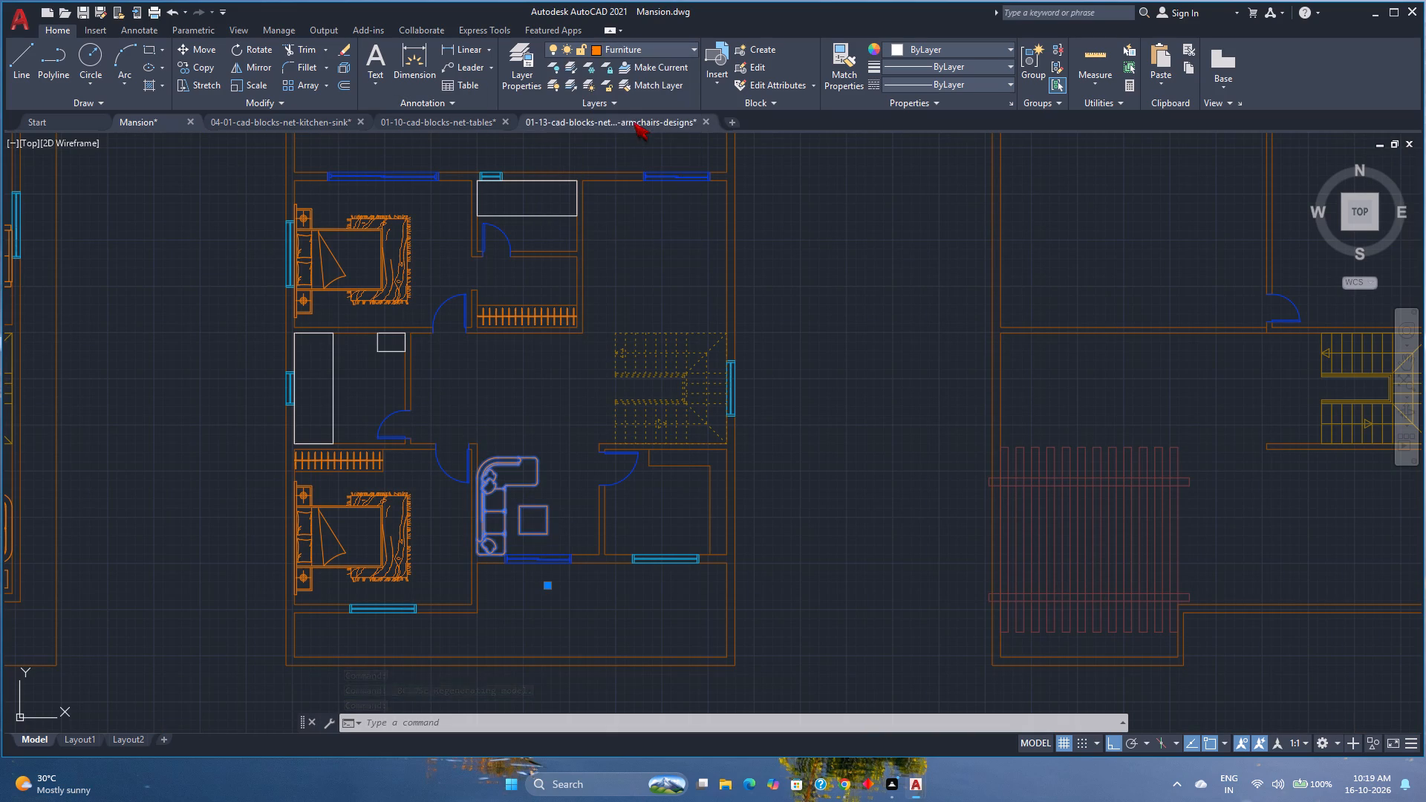
pyautogui.press('Escape')
# Change the linetype of the second plan's dashed staircase to ByBlock.
pyautogui.scroll(-2, 549, 443)
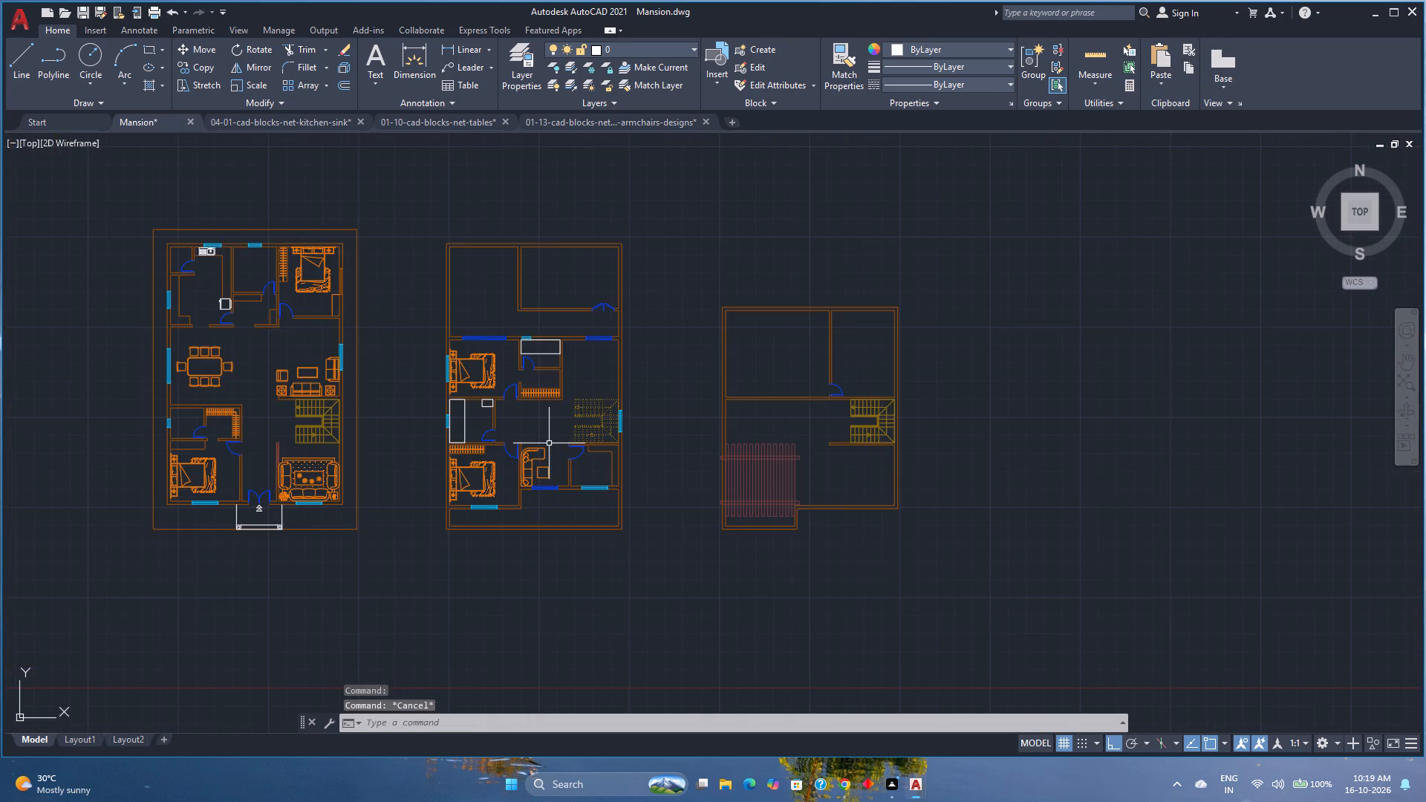
pyautogui.scroll(2, 558, 448)
pyautogui.moveTo(558, 448); pyautogui.dragTo(406, 475, button='middle')
pyautogui.middleClick(406, 475)
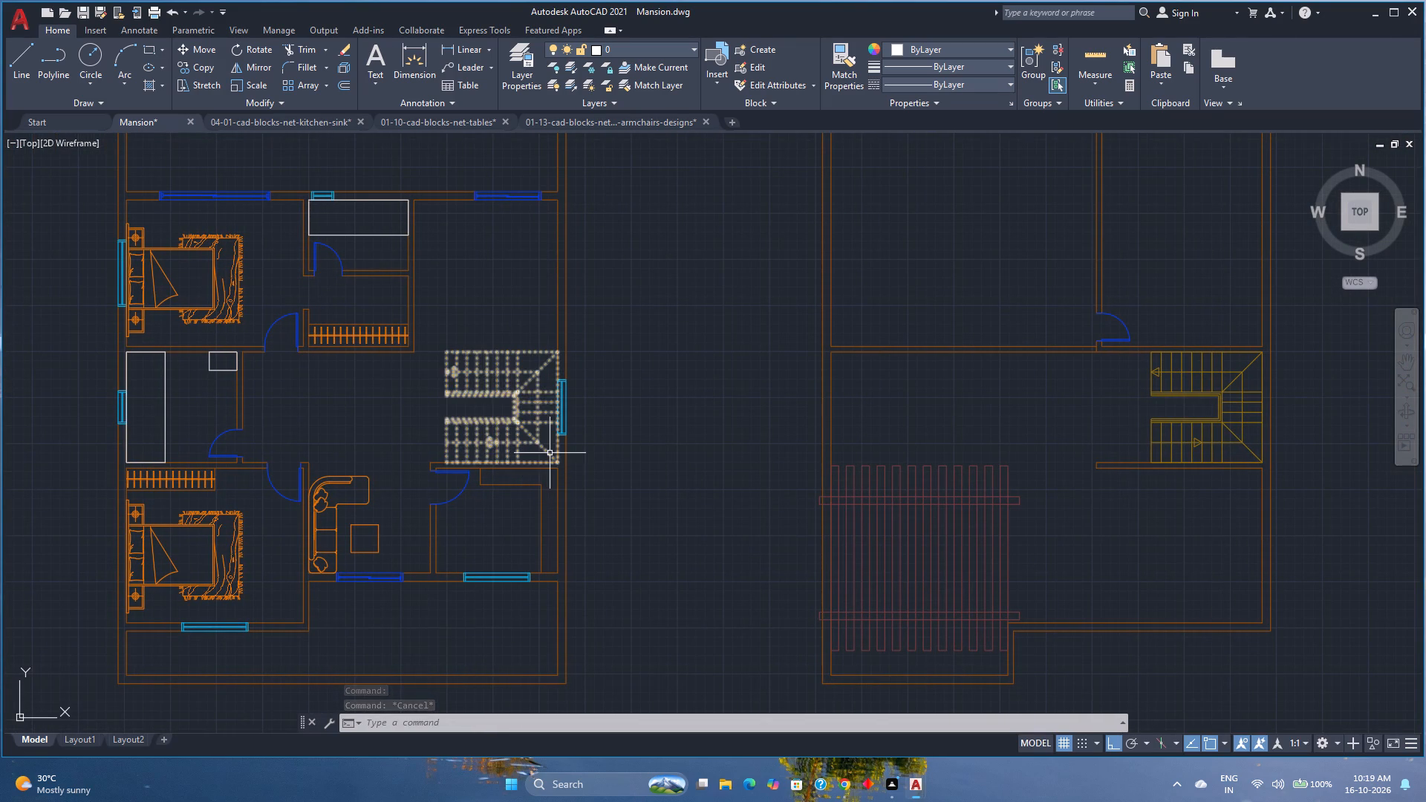
pyautogui.scroll(-1, 549, 453)
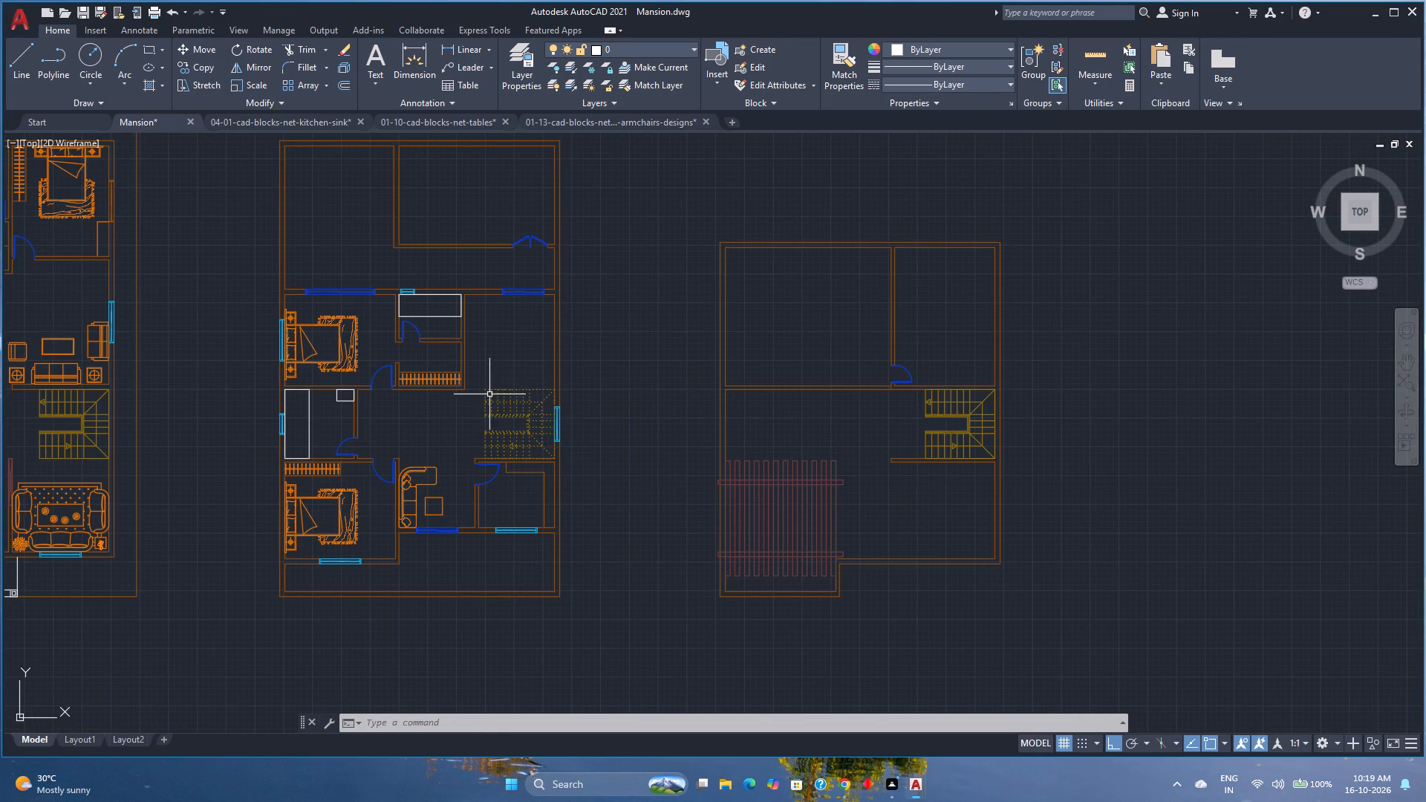
pyautogui.scroll(1, 460, 418)
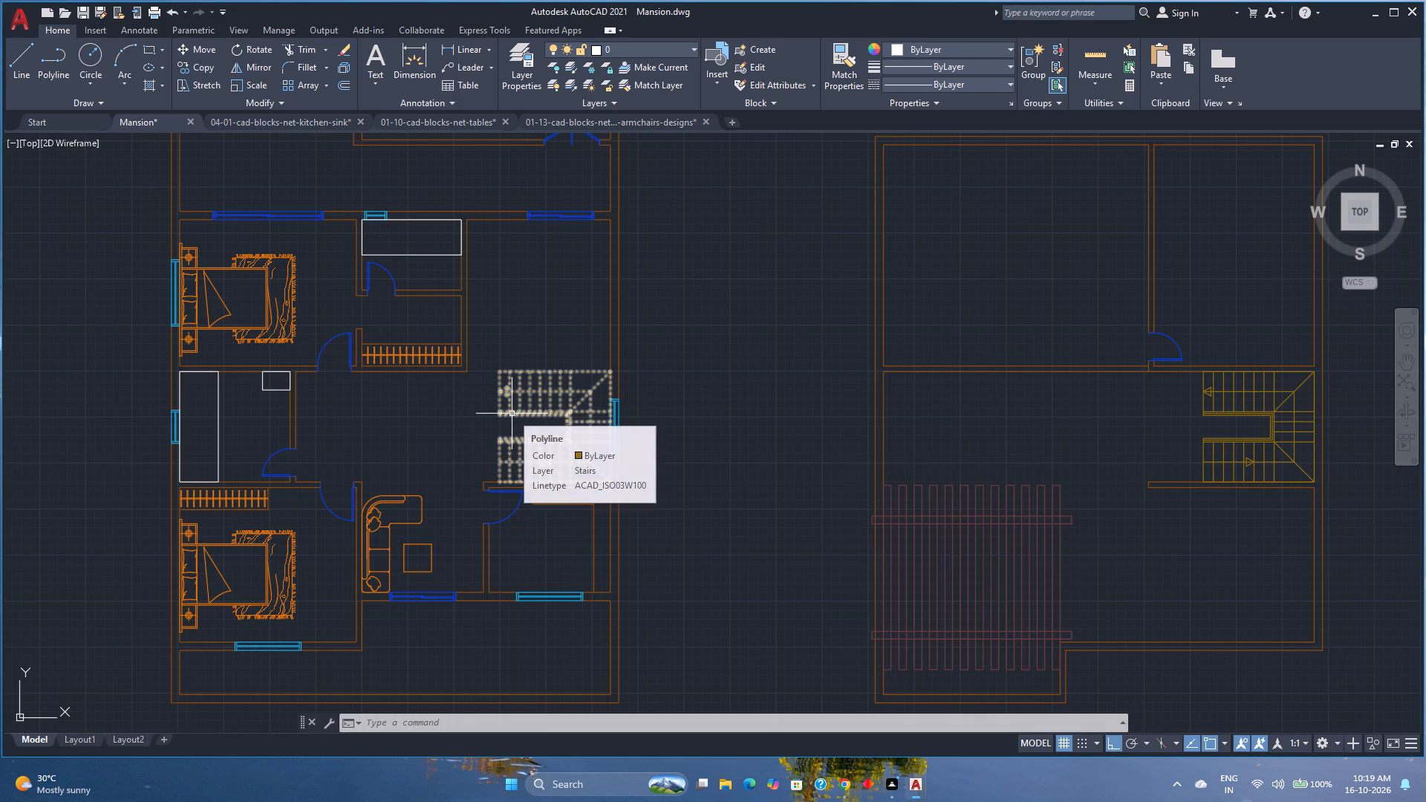
pyautogui.scroll(1, 509, 388)
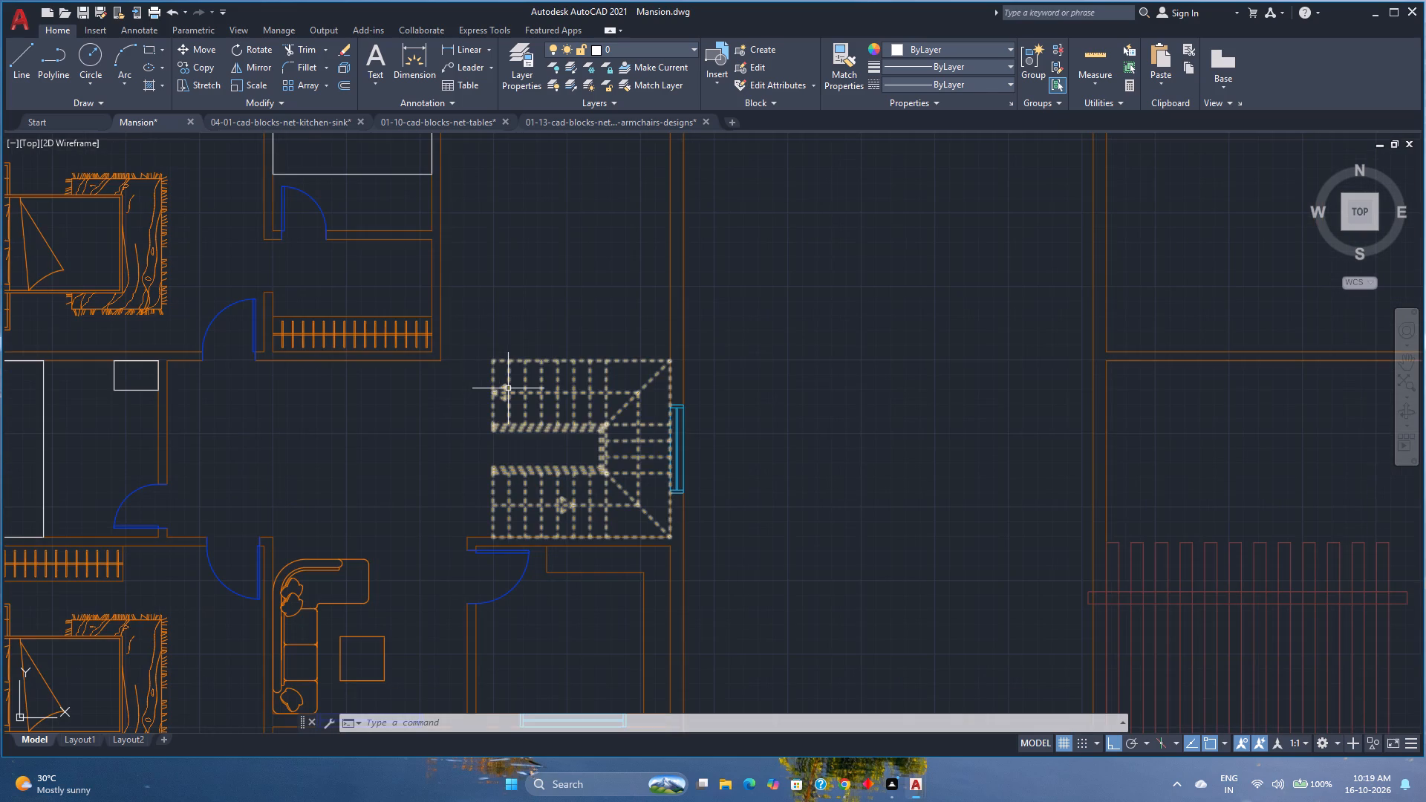
pyautogui.click(508, 388)
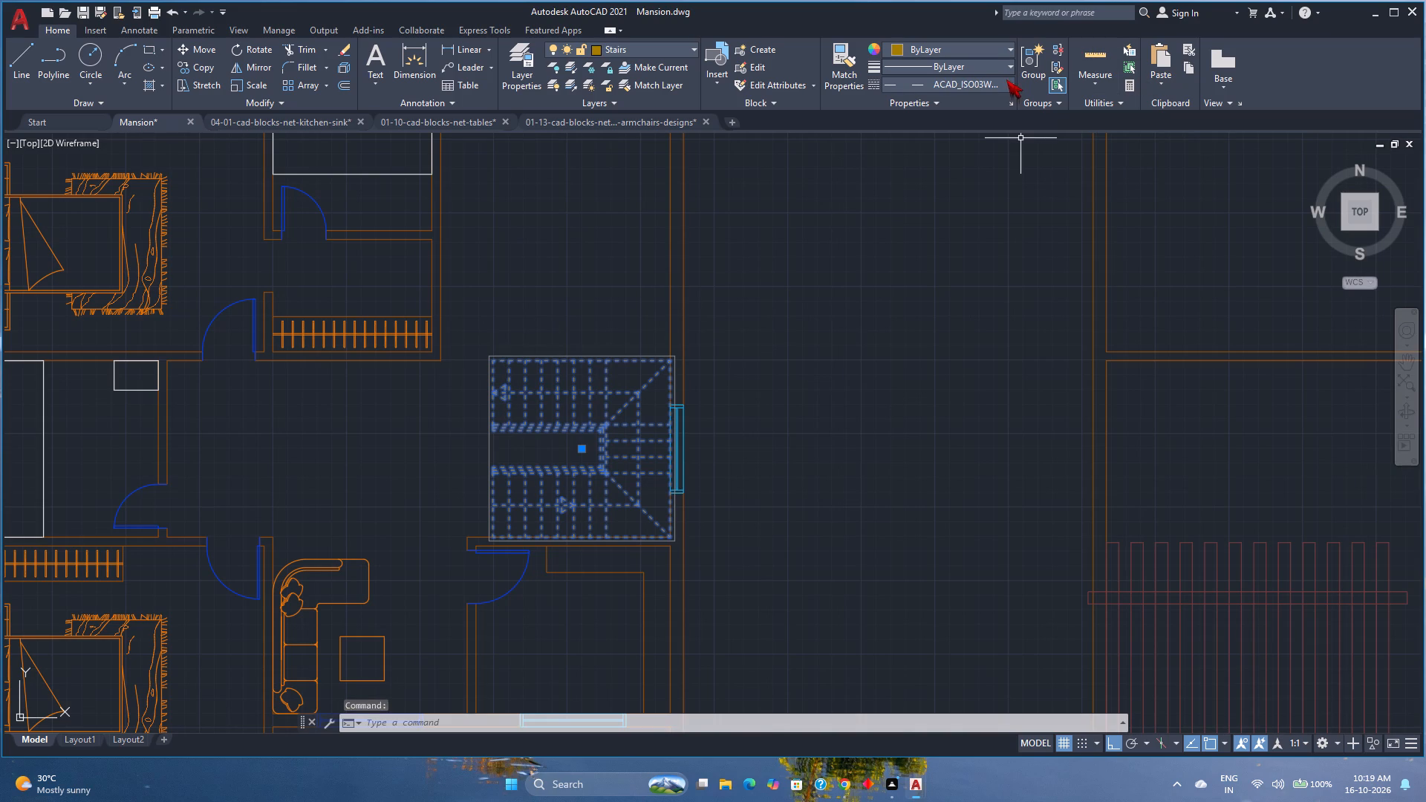
pyautogui.click(998, 84)
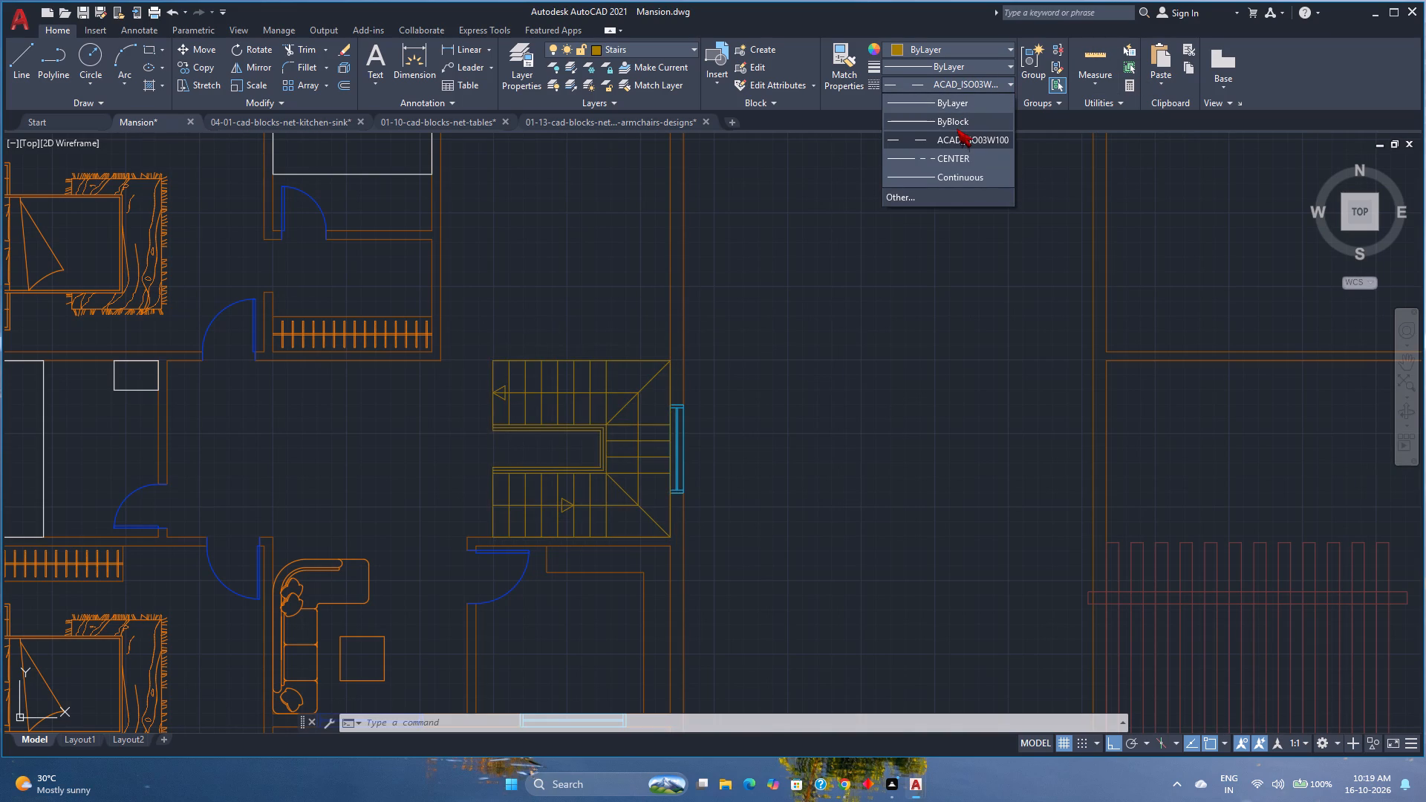
pyautogui.click(957, 128)
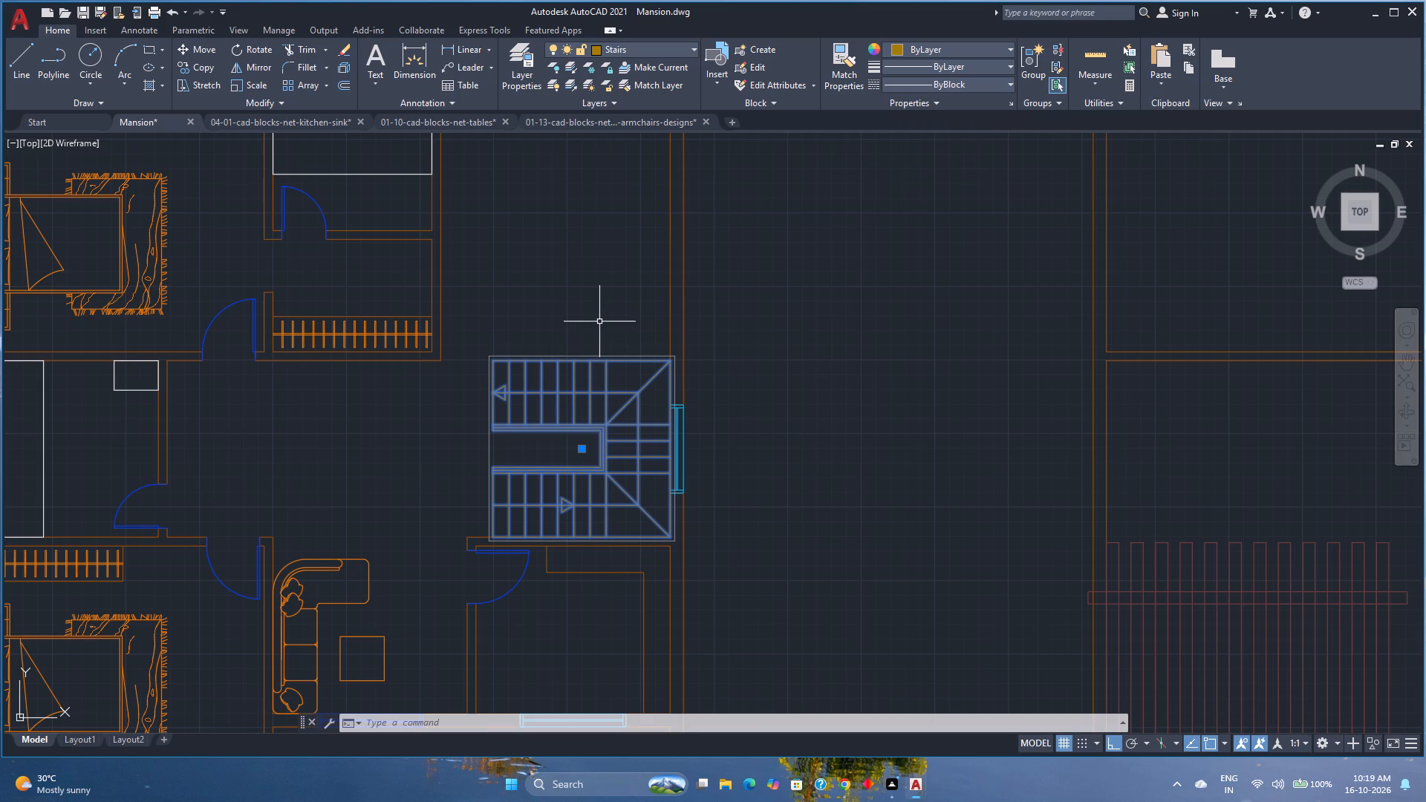
pyautogui.press('Escape')
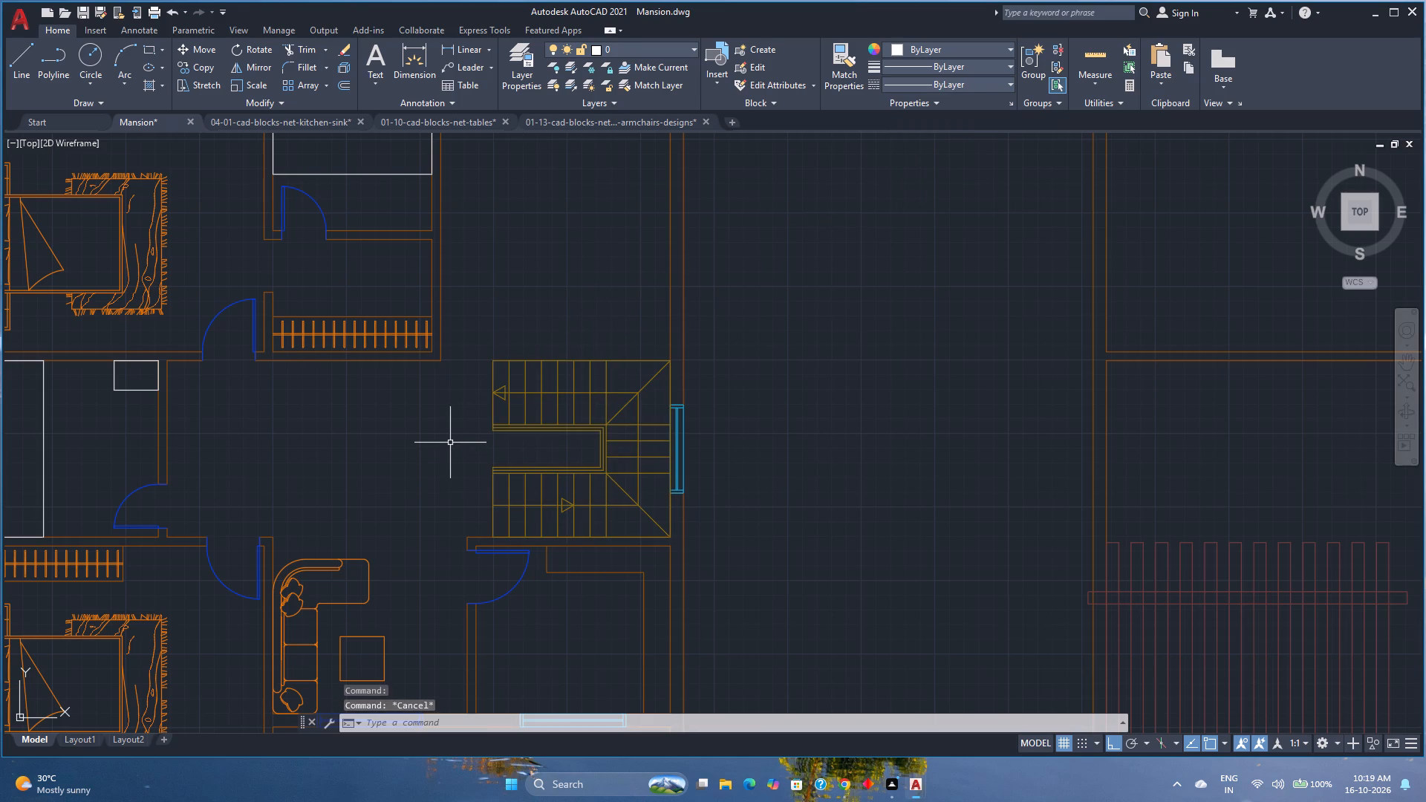
# Check the gap between the wardrobe room's outer wall corner and the staircase's first step, without placing a dimension.
pyautogui.scroll(-1, 450, 443)
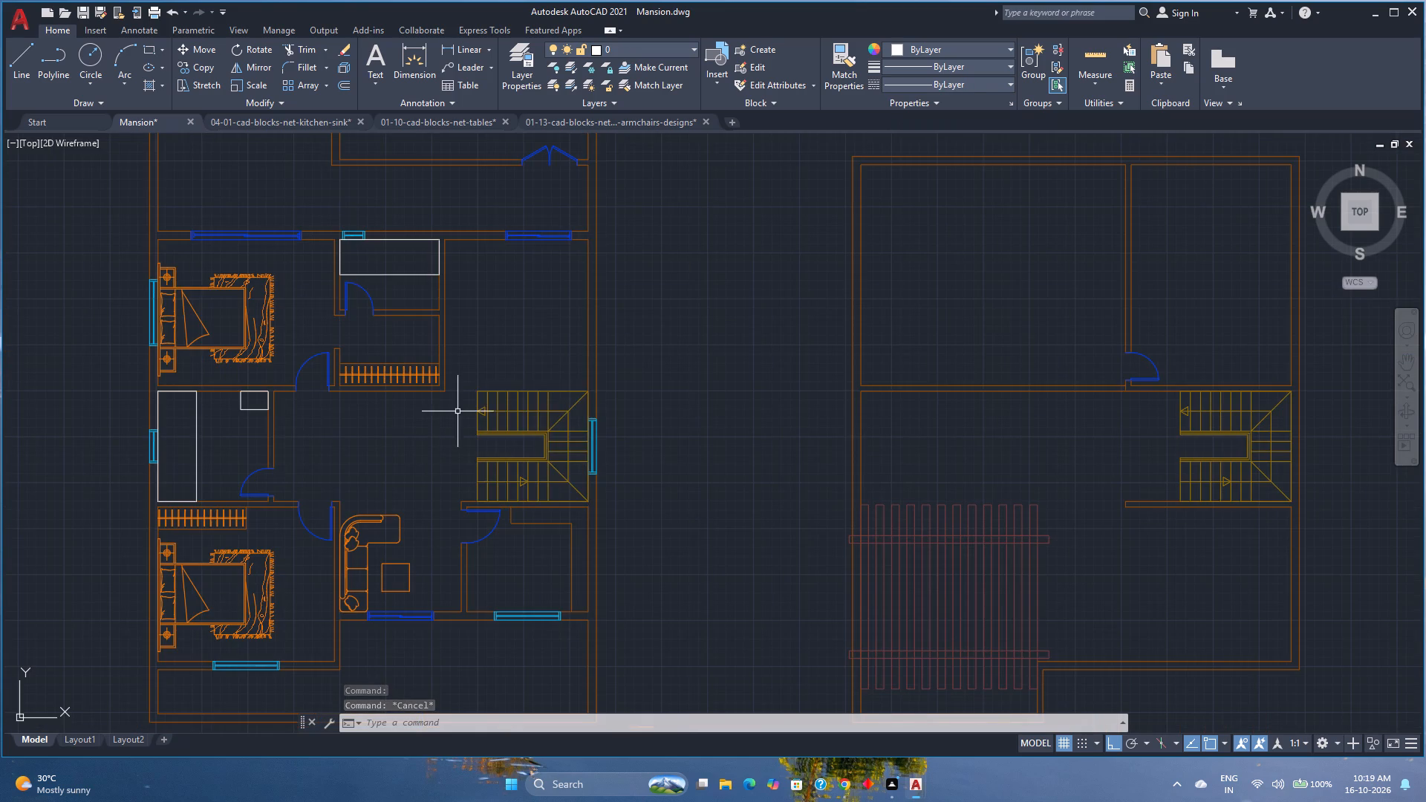
pyautogui.scroll(1, 460, 408)
pyautogui.moveTo(460, 408); pyautogui.dragTo(512, 477, button='middle')
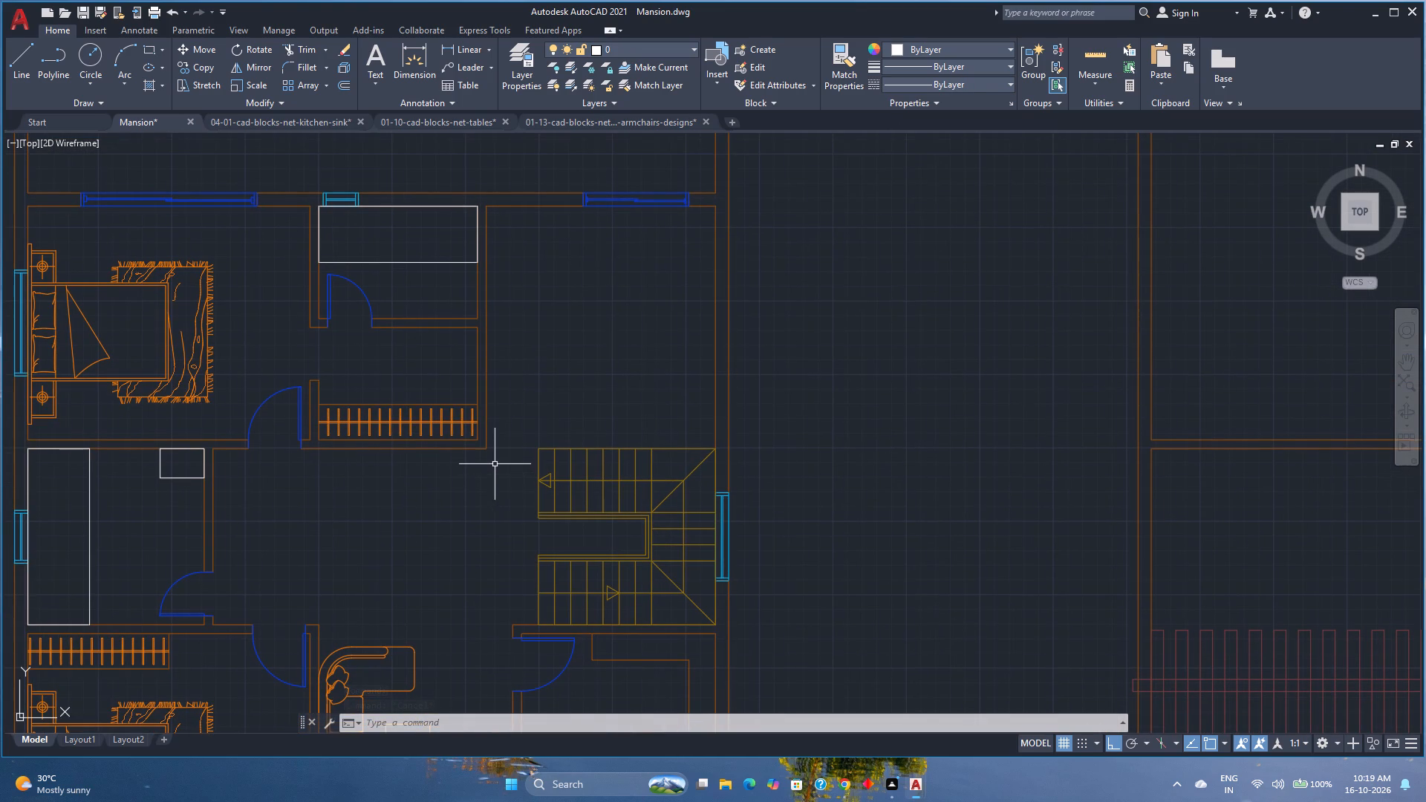
pyautogui.click(1084, 48)
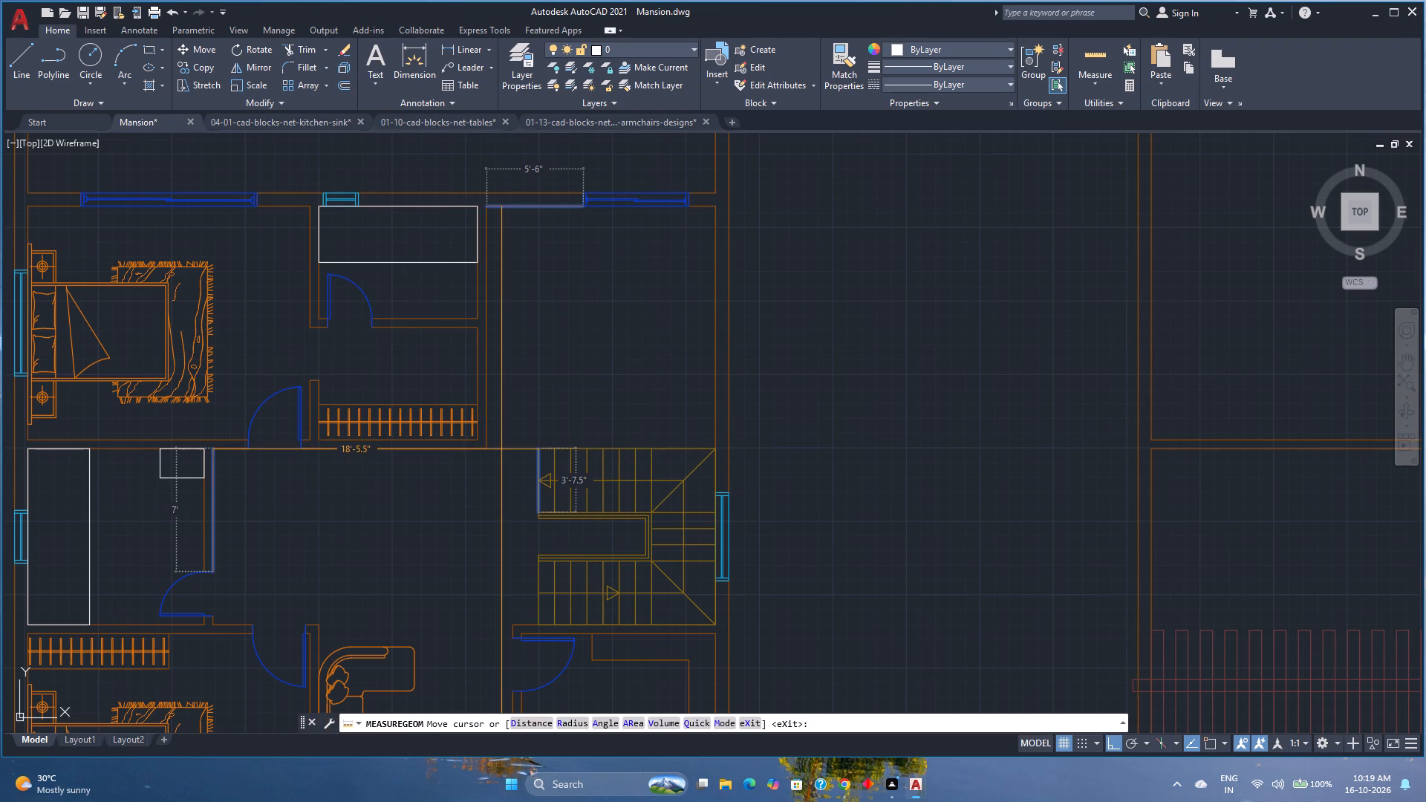
pyautogui.click(411, 59)
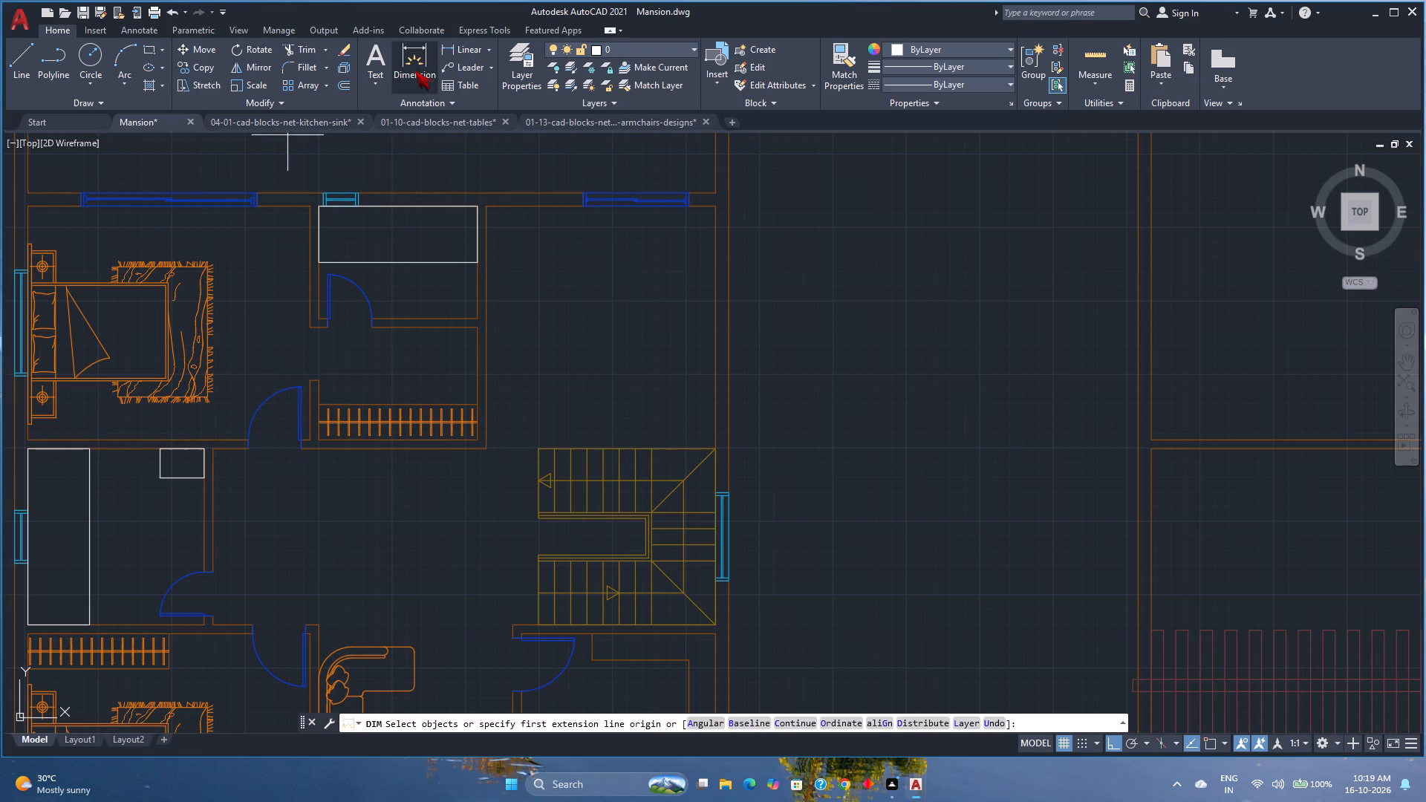
pyautogui.scroll(3, 501, 442)
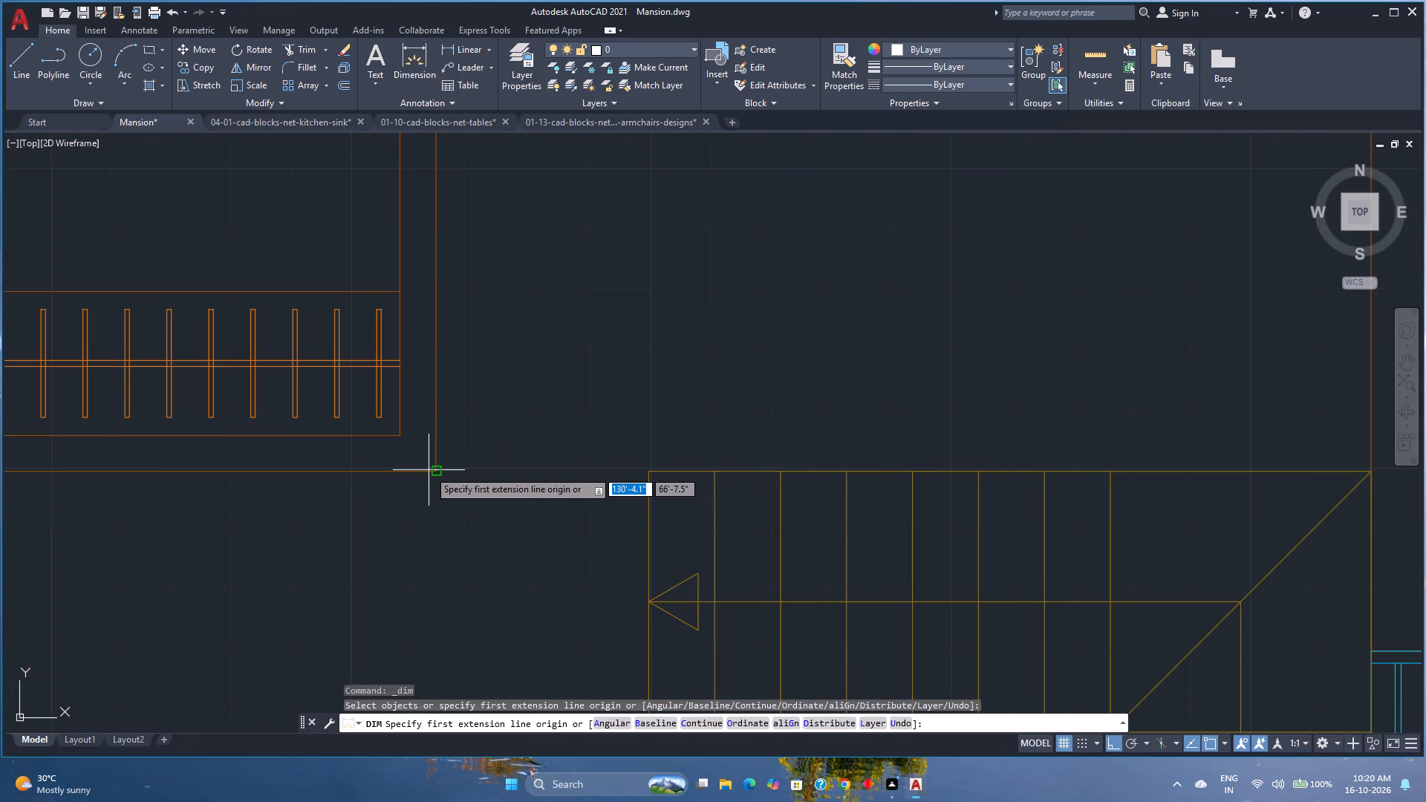
pyautogui.click(430, 471)
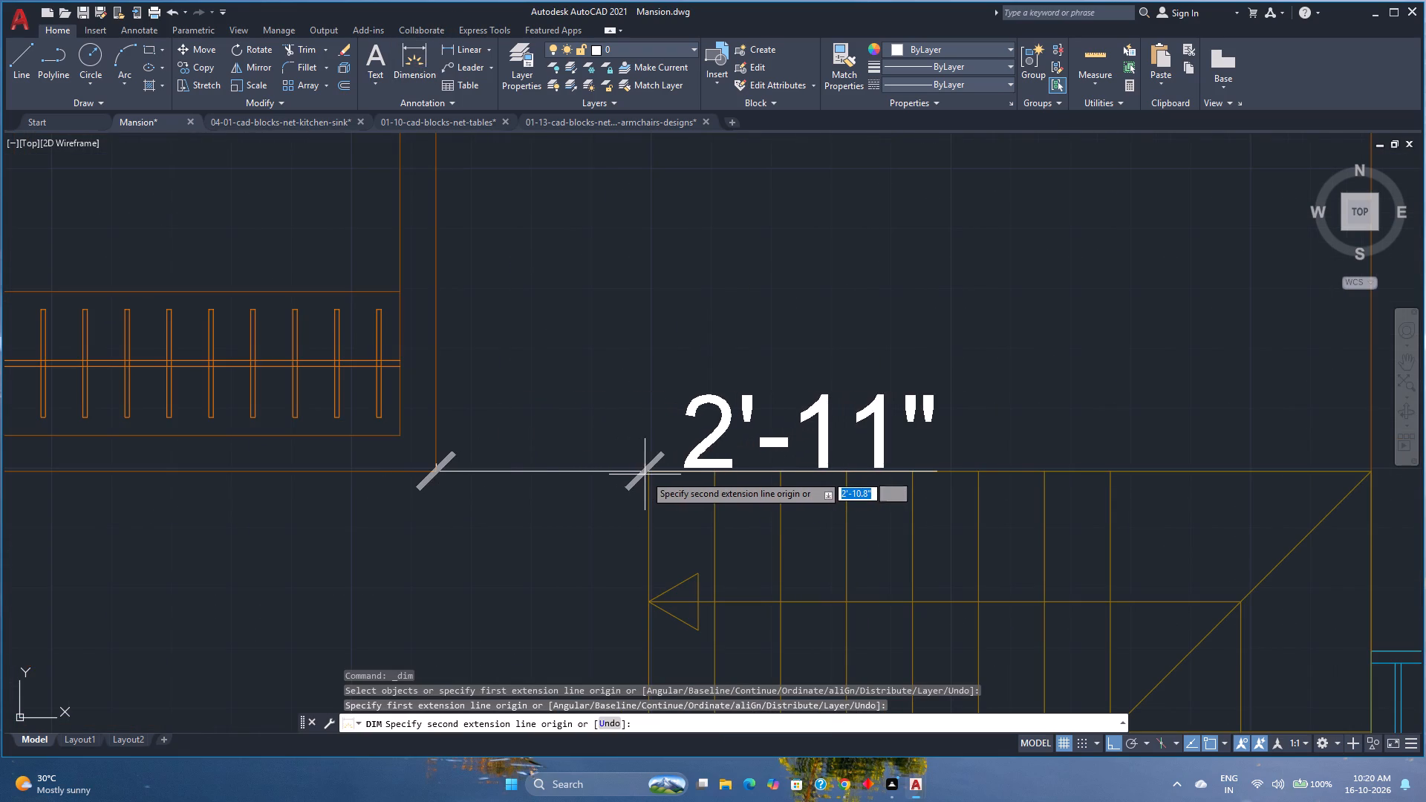
pyautogui.scroll(-2, 654, 473)
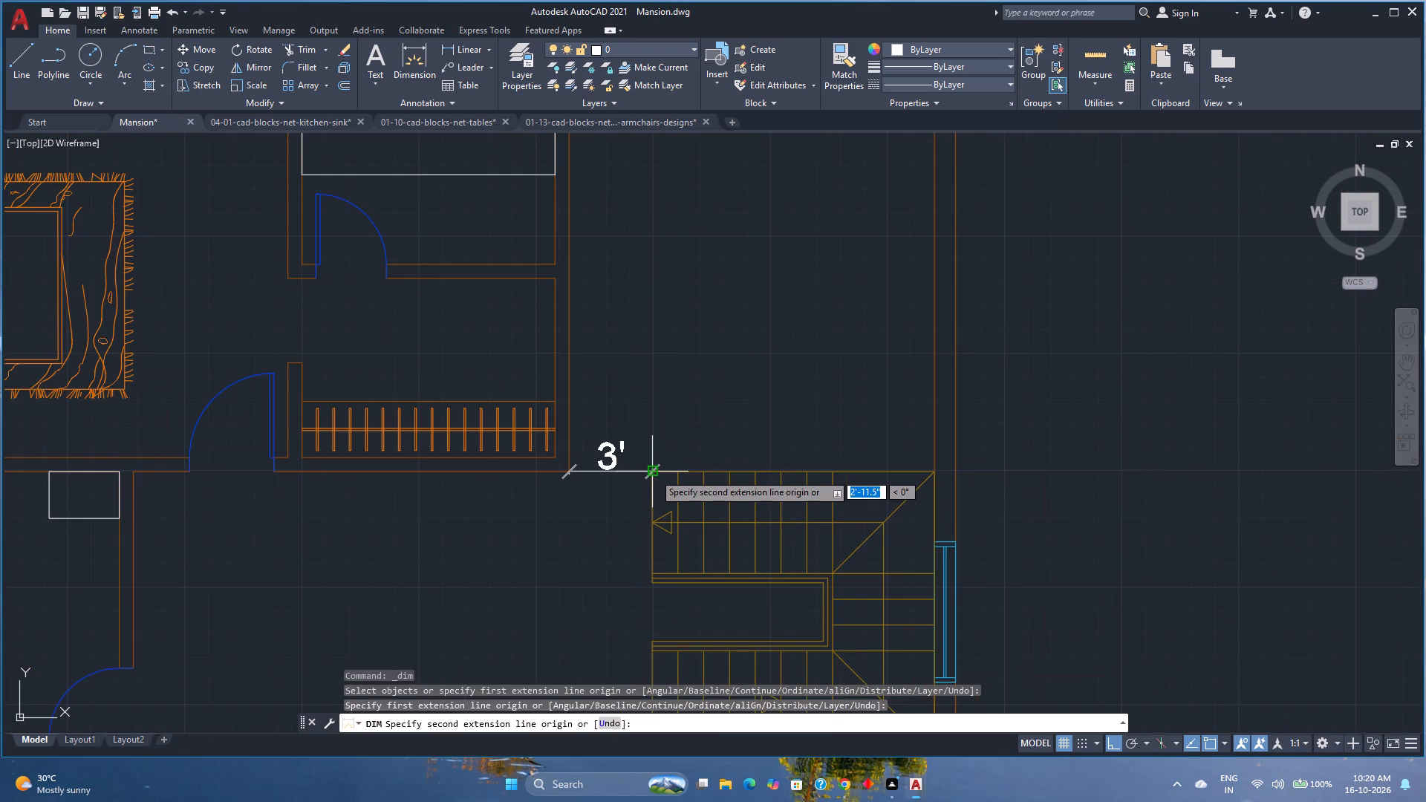
pyautogui.press('Escape')
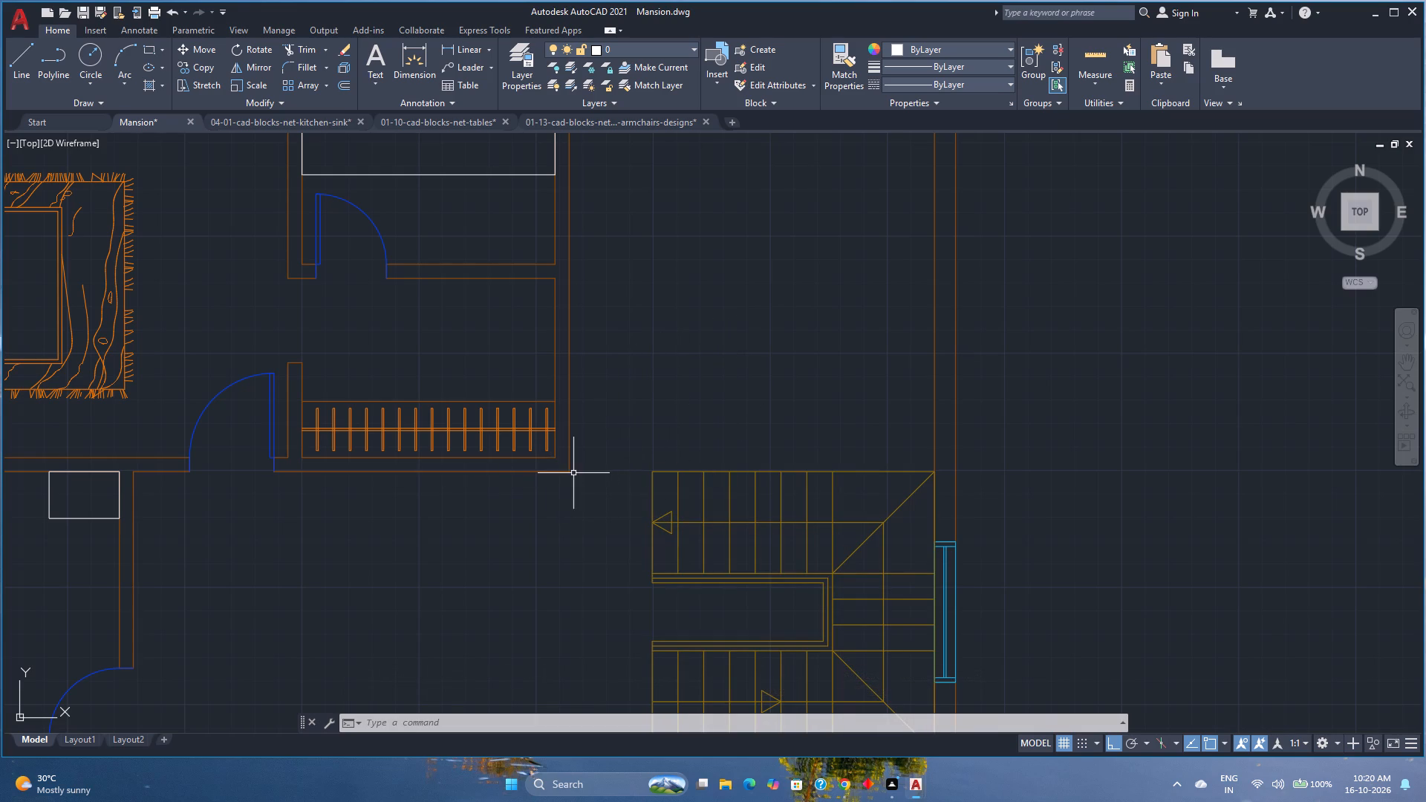
# Review the second floor plan's layout around the stairs and sofa area, comparing it with the plans on either side.
pyautogui.scroll(-2, 573, 473)
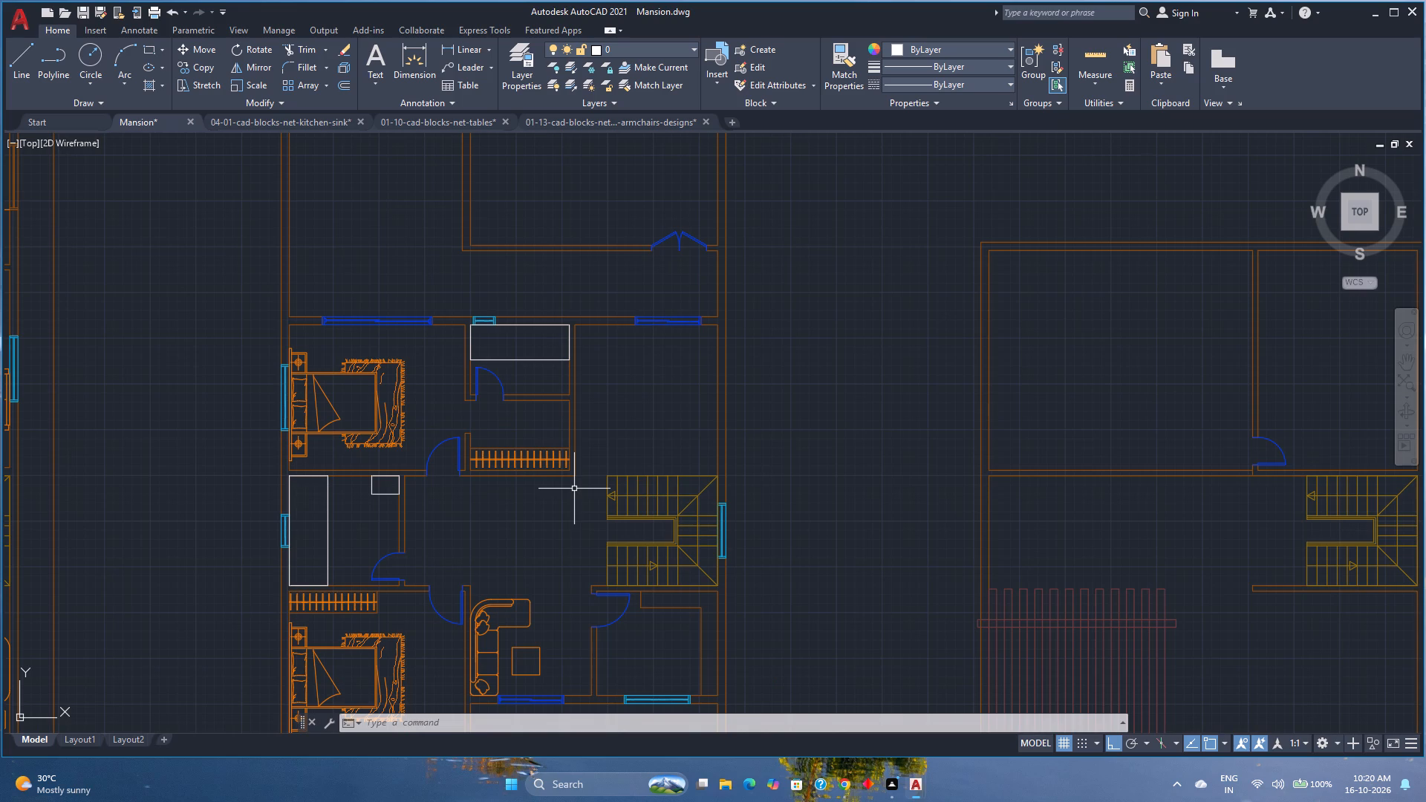
pyautogui.scroll(-1, 566, 506)
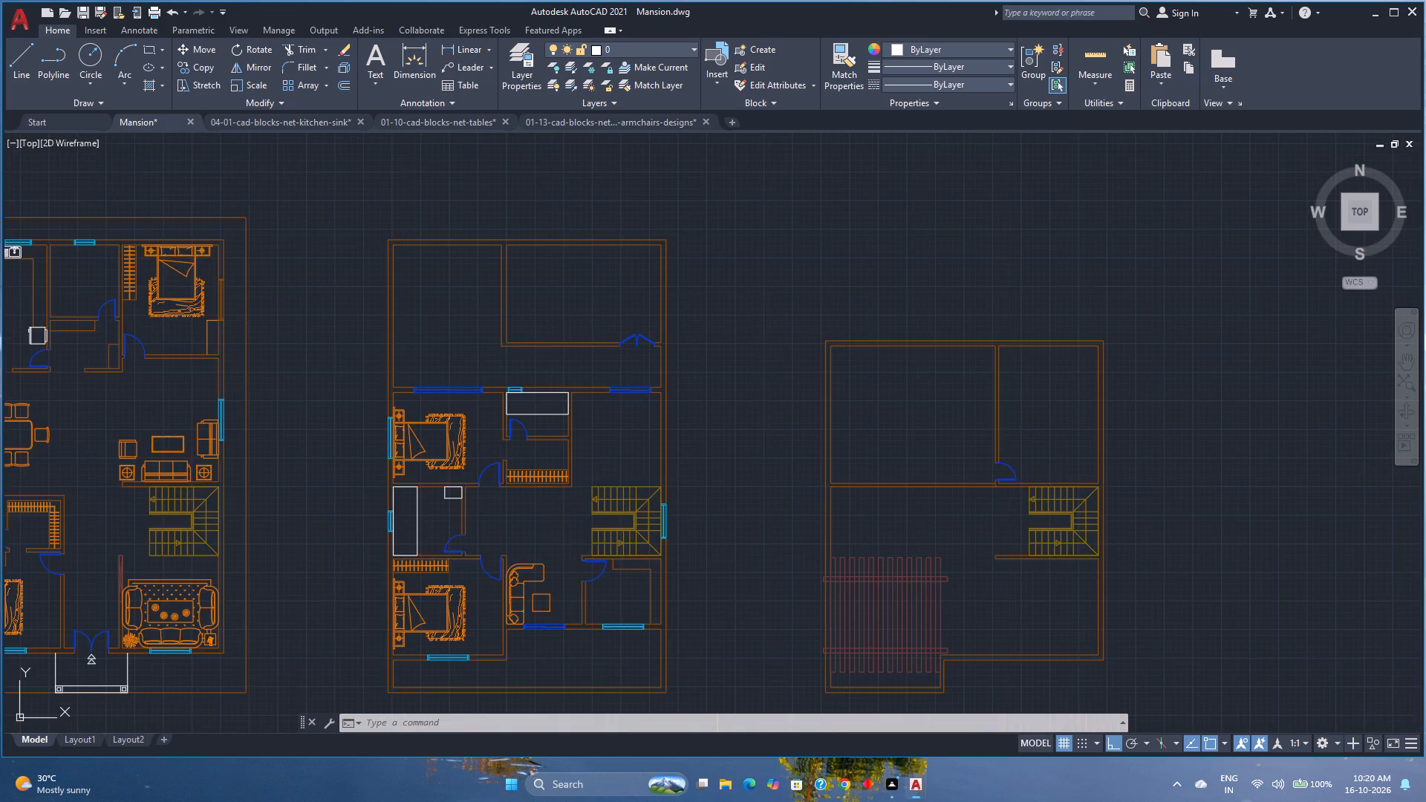
pyautogui.scroll(2, 566, 535)
pyautogui.moveTo(566, 534); pyautogui.dragTo(580, 511, button='middle')
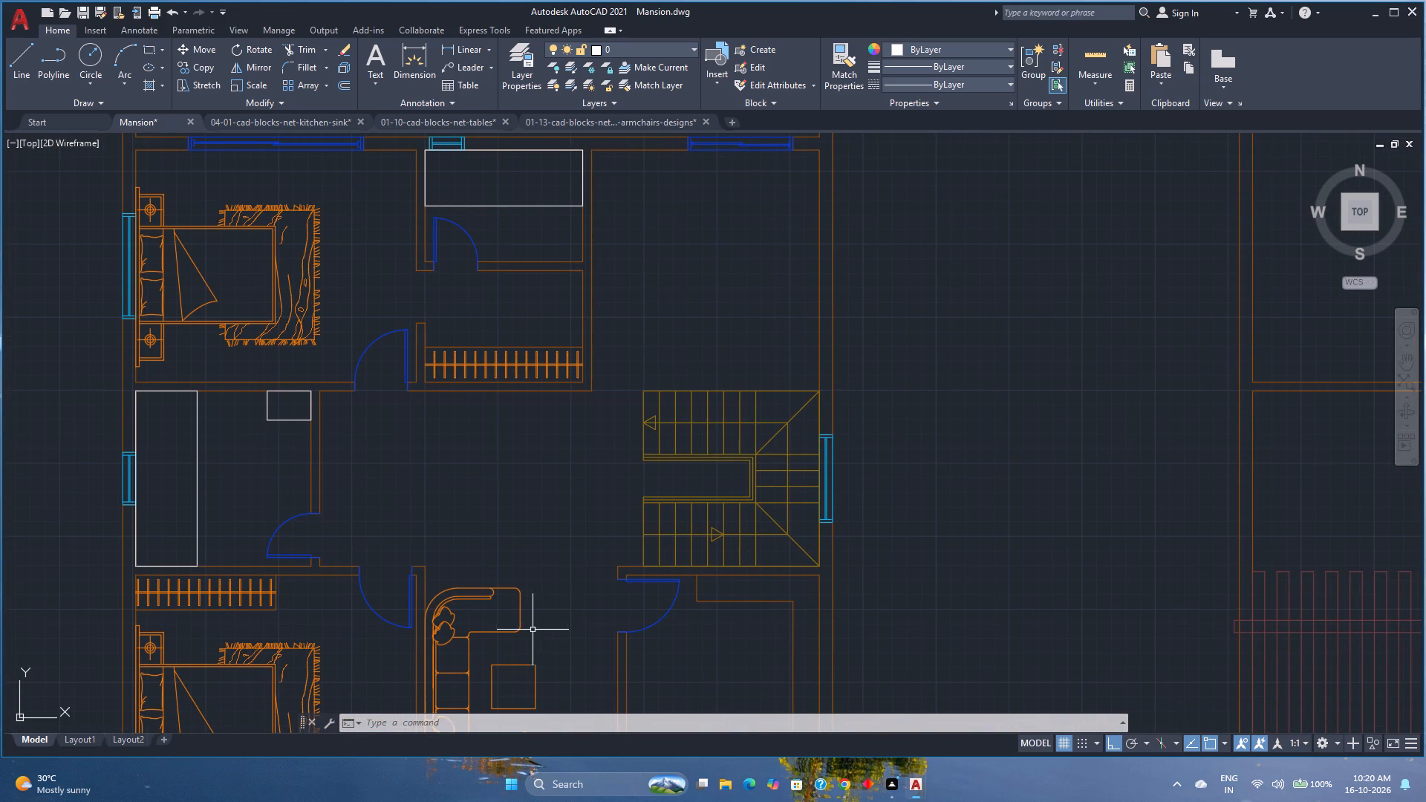
pyautogui.moveTo(551, 598); pyautogui.dragTo(543, 496, button='middle')
pyautogui.scroll(-1, 544, 494)
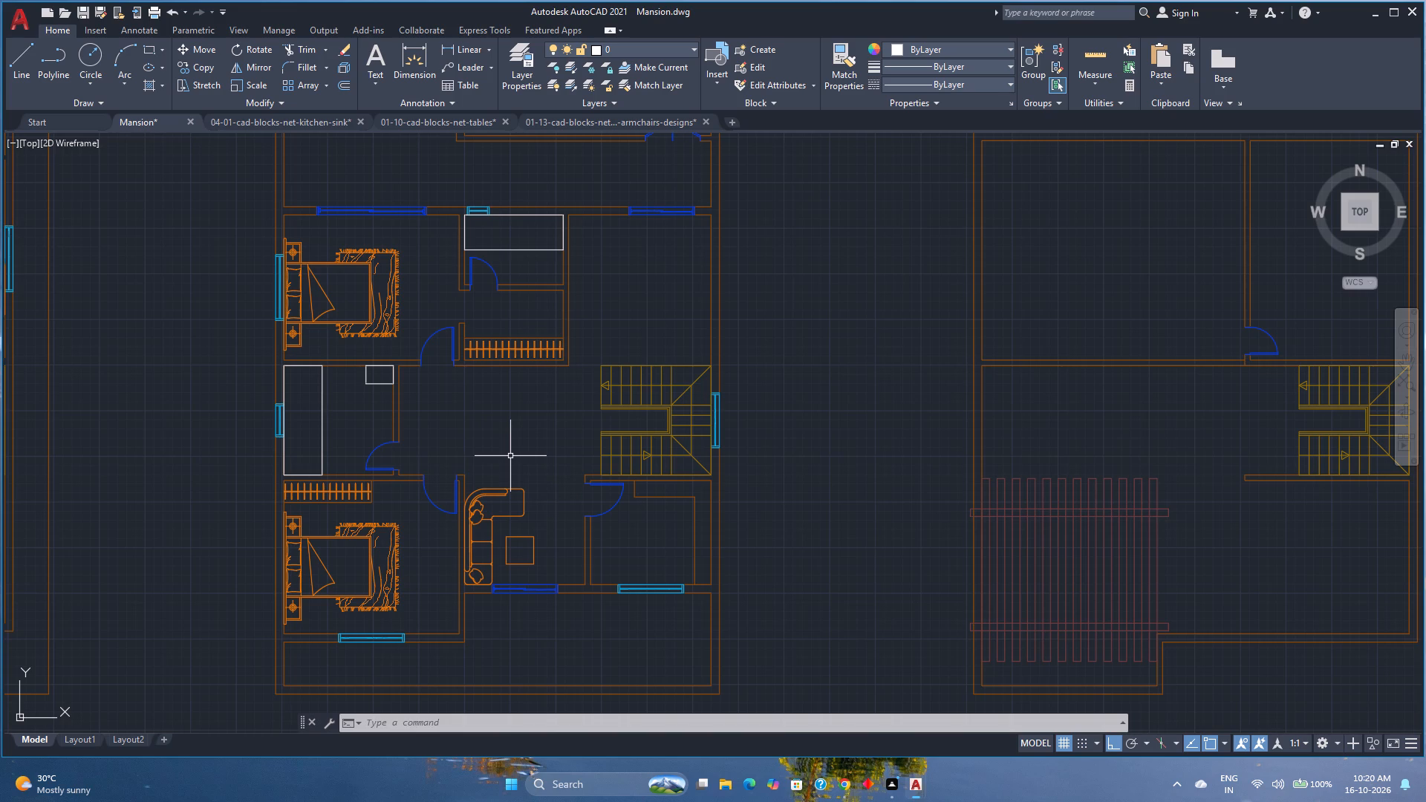
pyautogui.scroll(-2, 509, 455)
pyautogui.scroll(1, 509, 455)
pyautogui.moveTo(511, 455); pyautogui.dragTo(512, 455, button='middle')
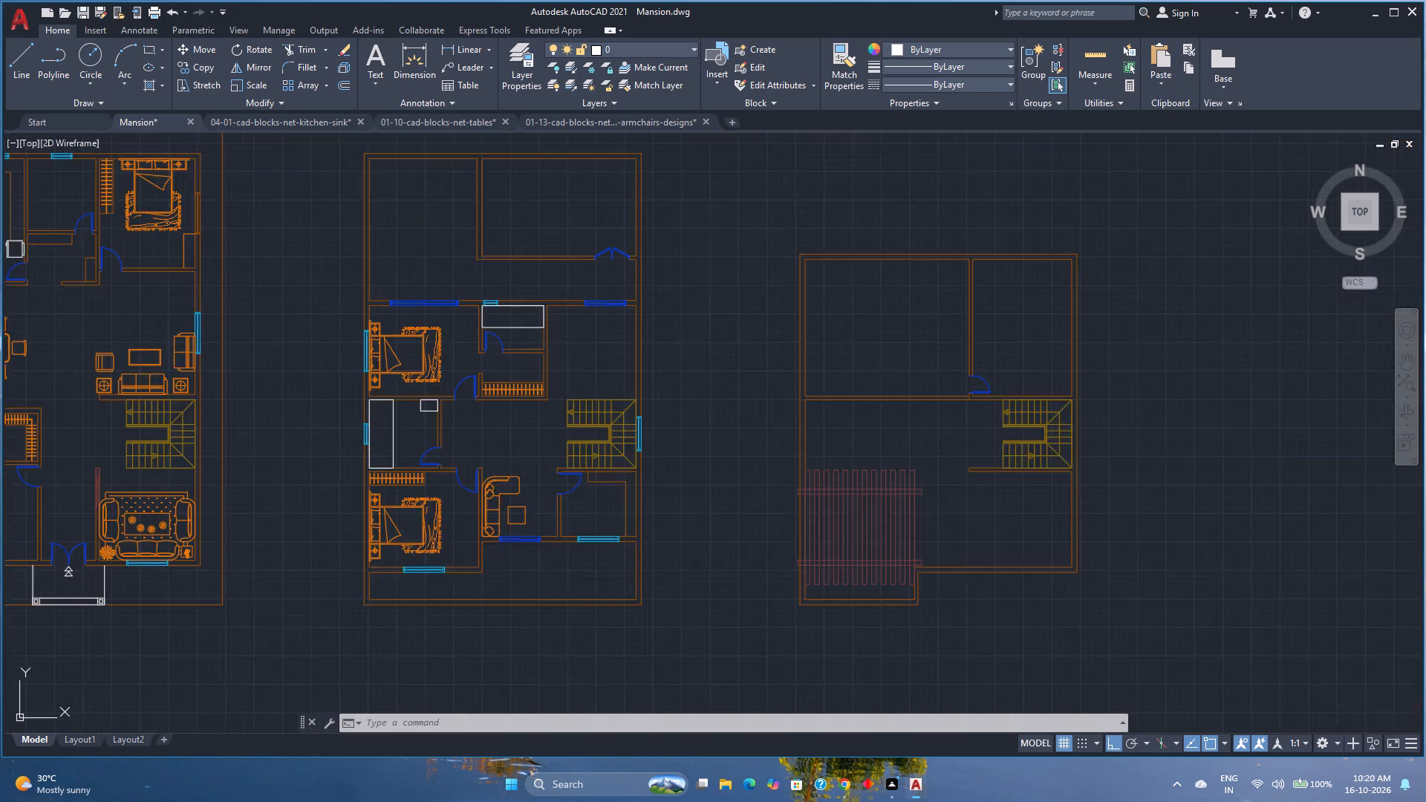
pyautogui.moveTo(512, 455); pyautogui.dragTo(693, 476, button='middle')
pyautogui.middleClick(693, 476)
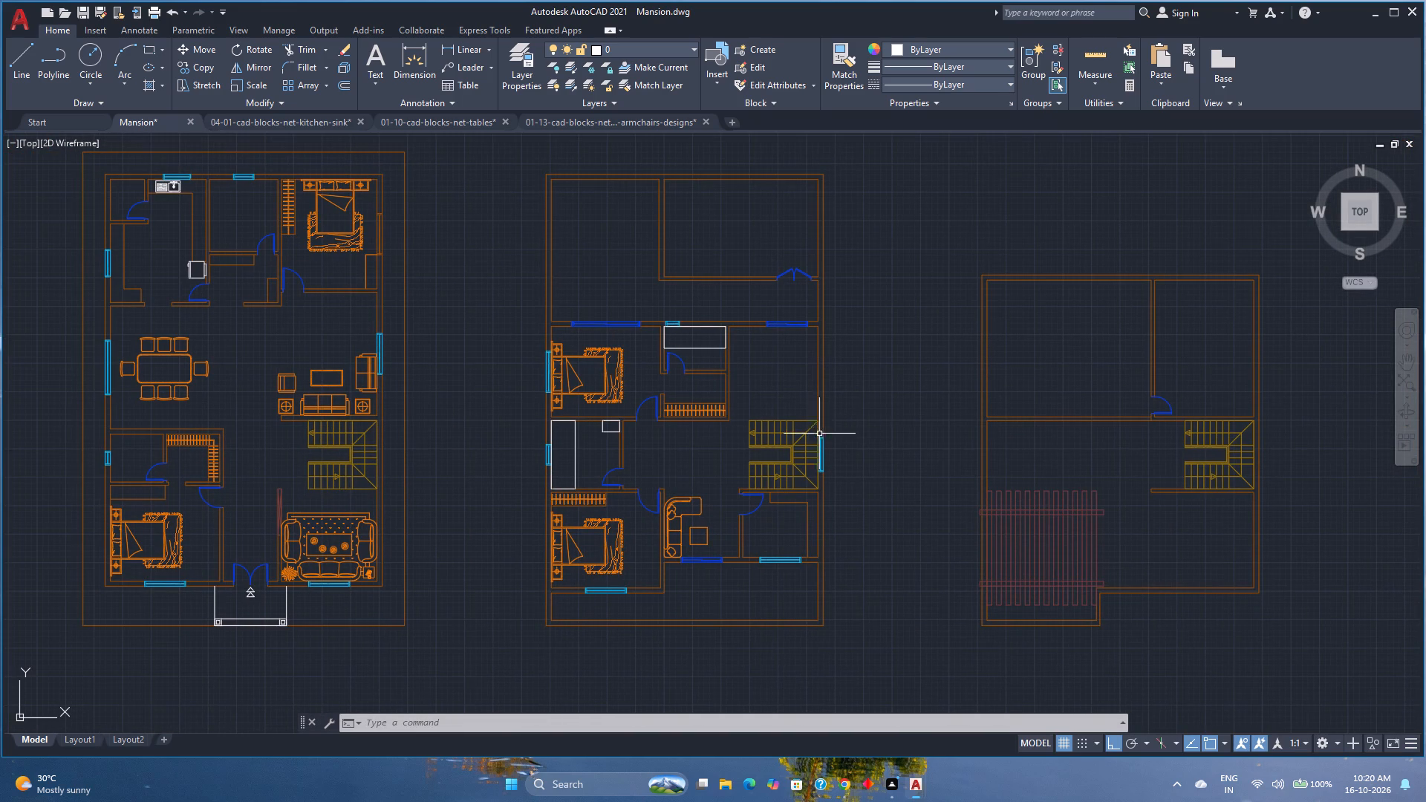
pyautogui.moveTo(891, 479); pyautogui.dragTo(856, 468, button='middle')
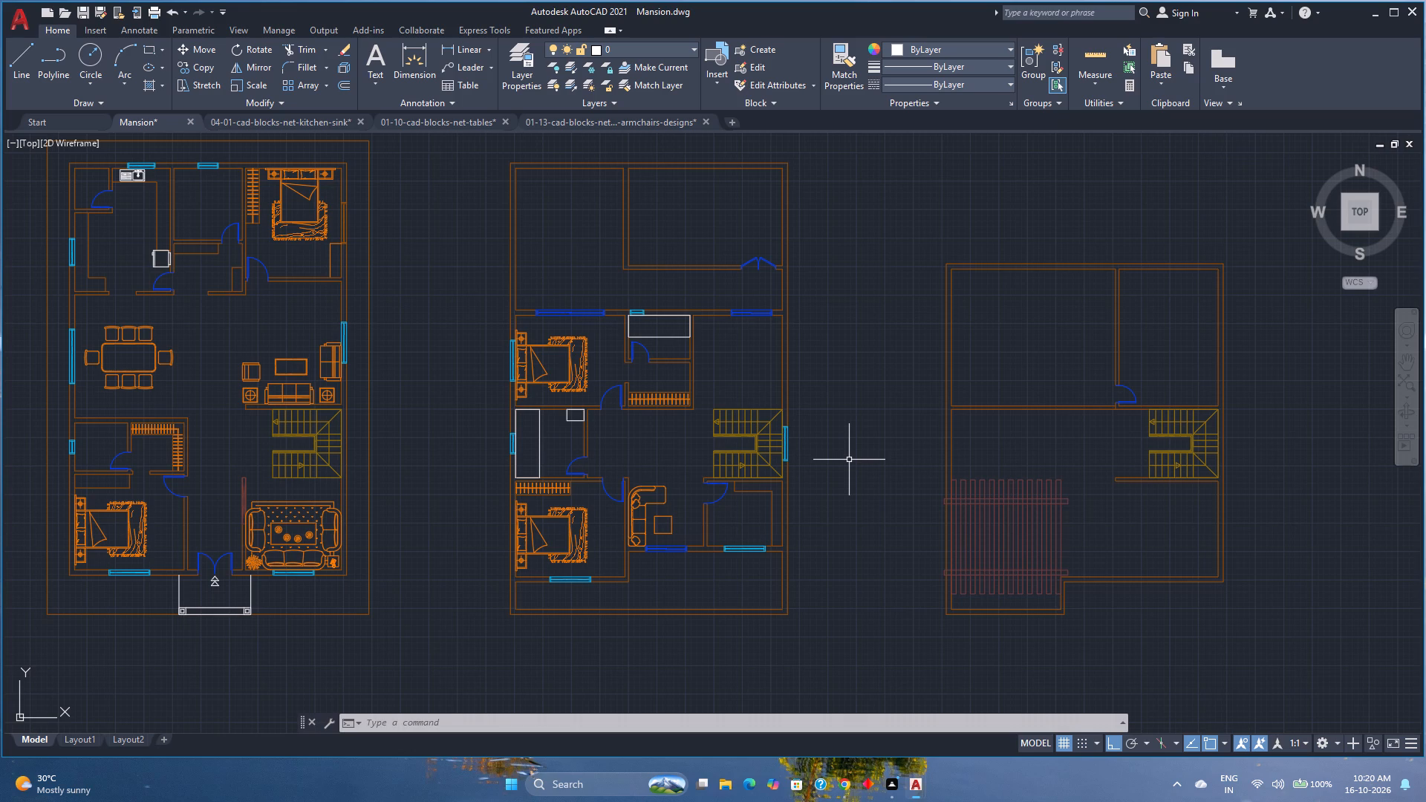
pyautogui.moveTo(695, 590); pyautogui.dragTo(645, 533, button='middle')
pyautogui.middleClick(645, 533)
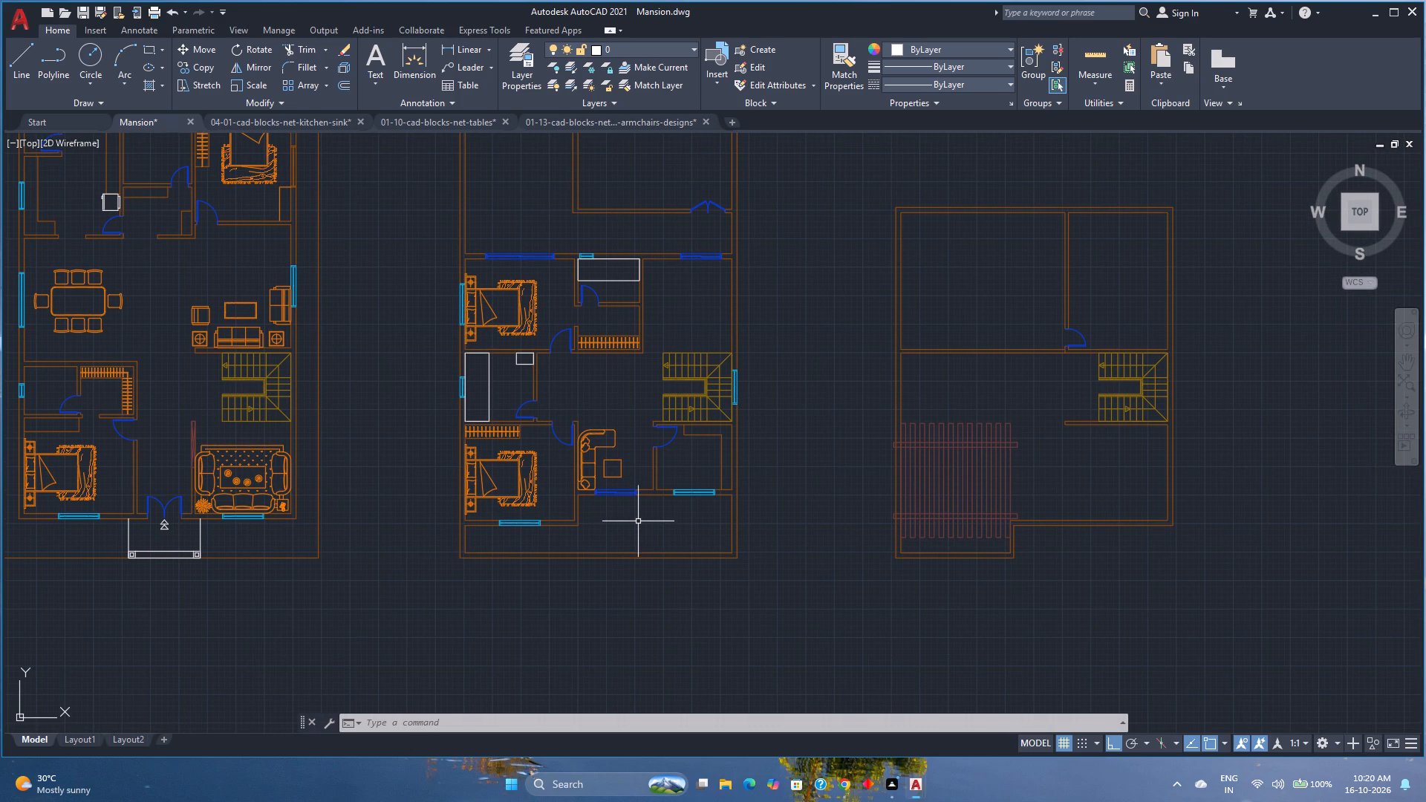
# Examine the second plan's lower bedroom, its window and the wall strip of the adjoining balcony.
pyautogui.scroll(2, 588, 529)
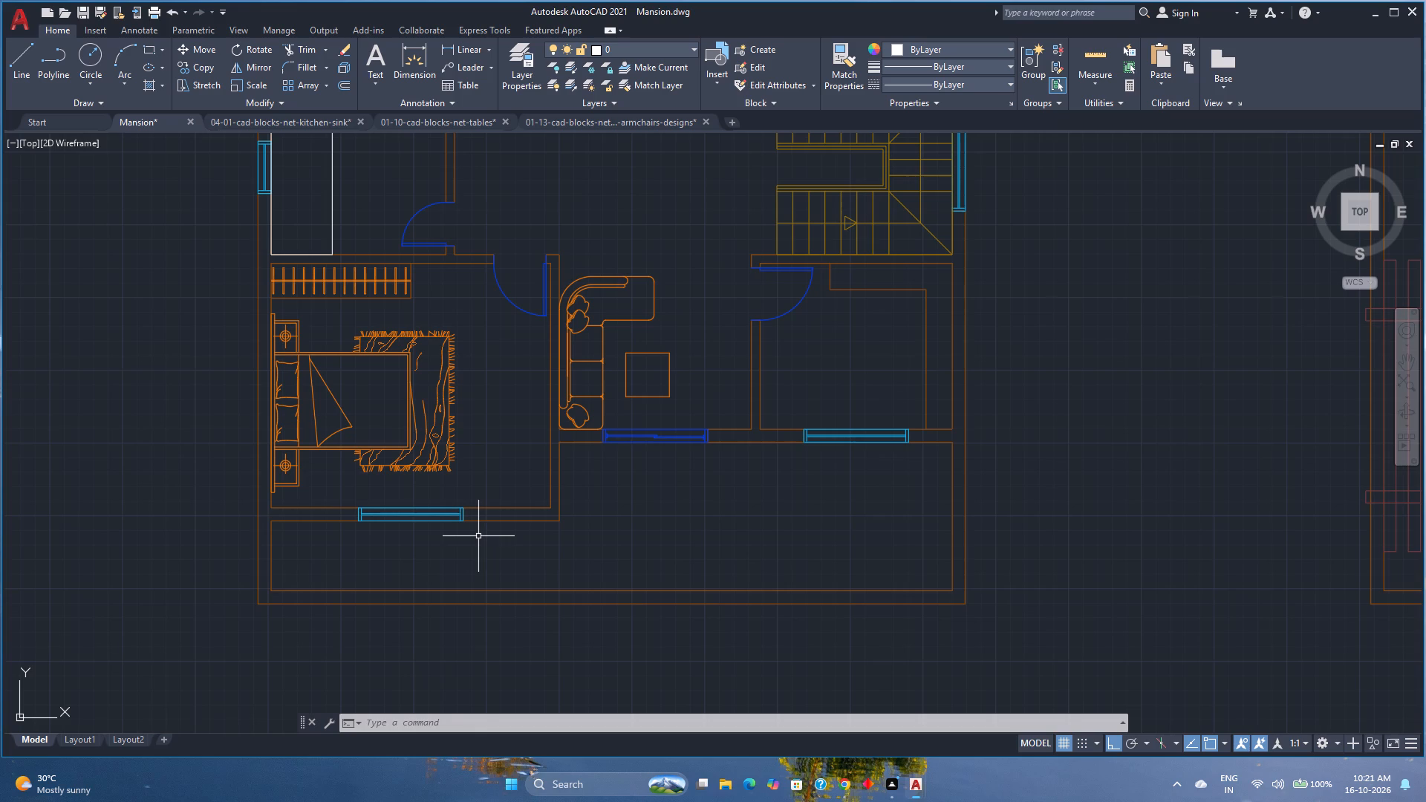
pyautogui.scroll(-1, 478, 536)
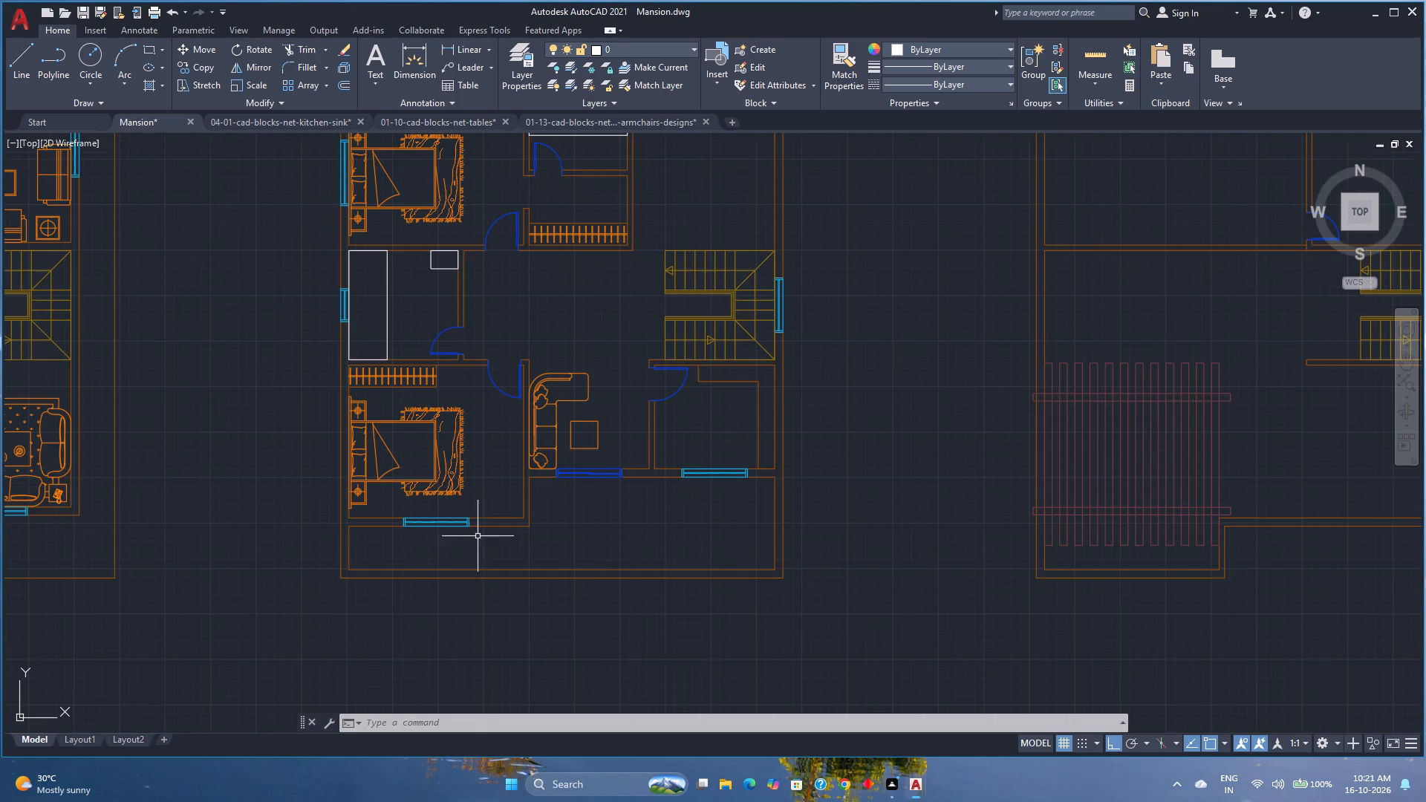
pyautogui.scroll(-1, 553, 449)
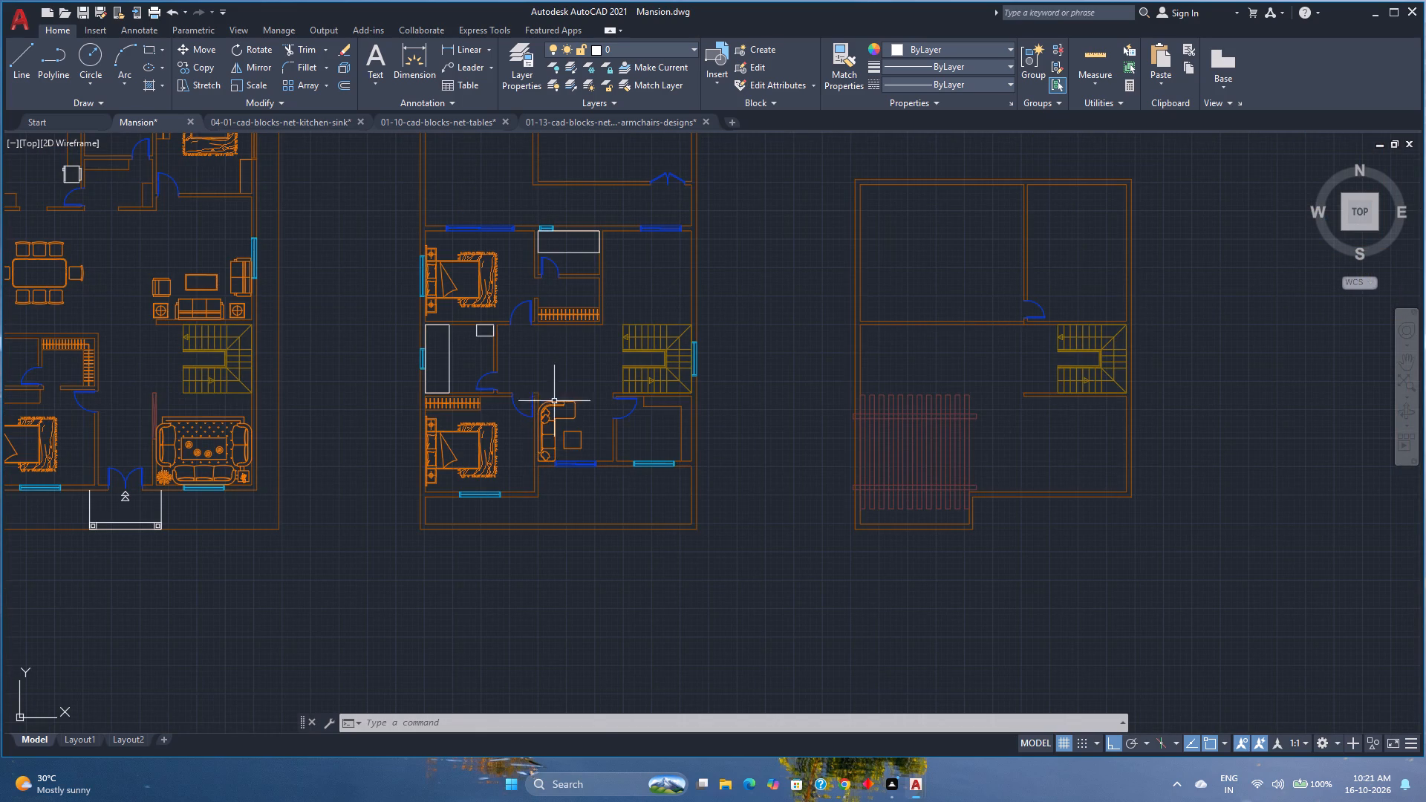
pyautogui.scroll(1, 559, 388)
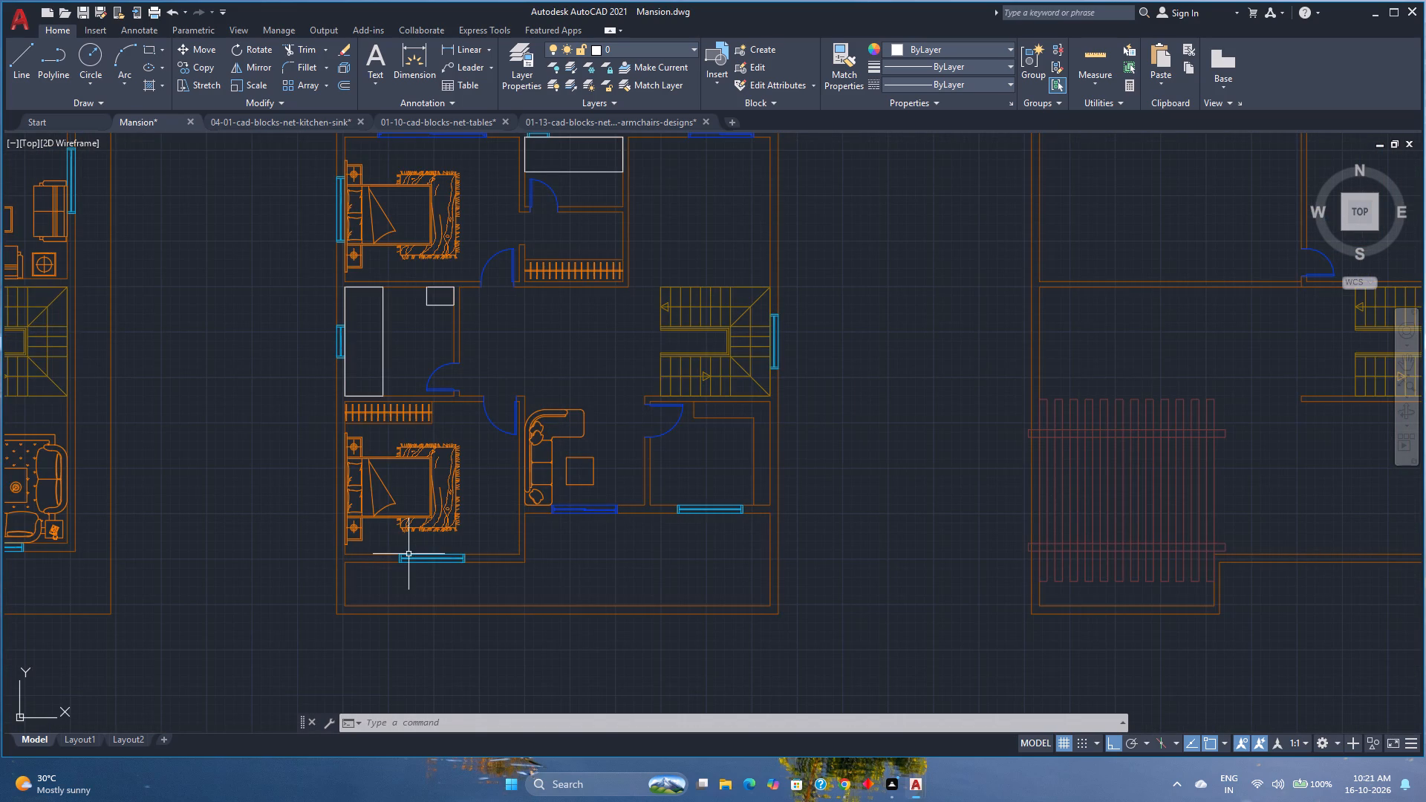
pyautogui.scroll(3, 413, 560)
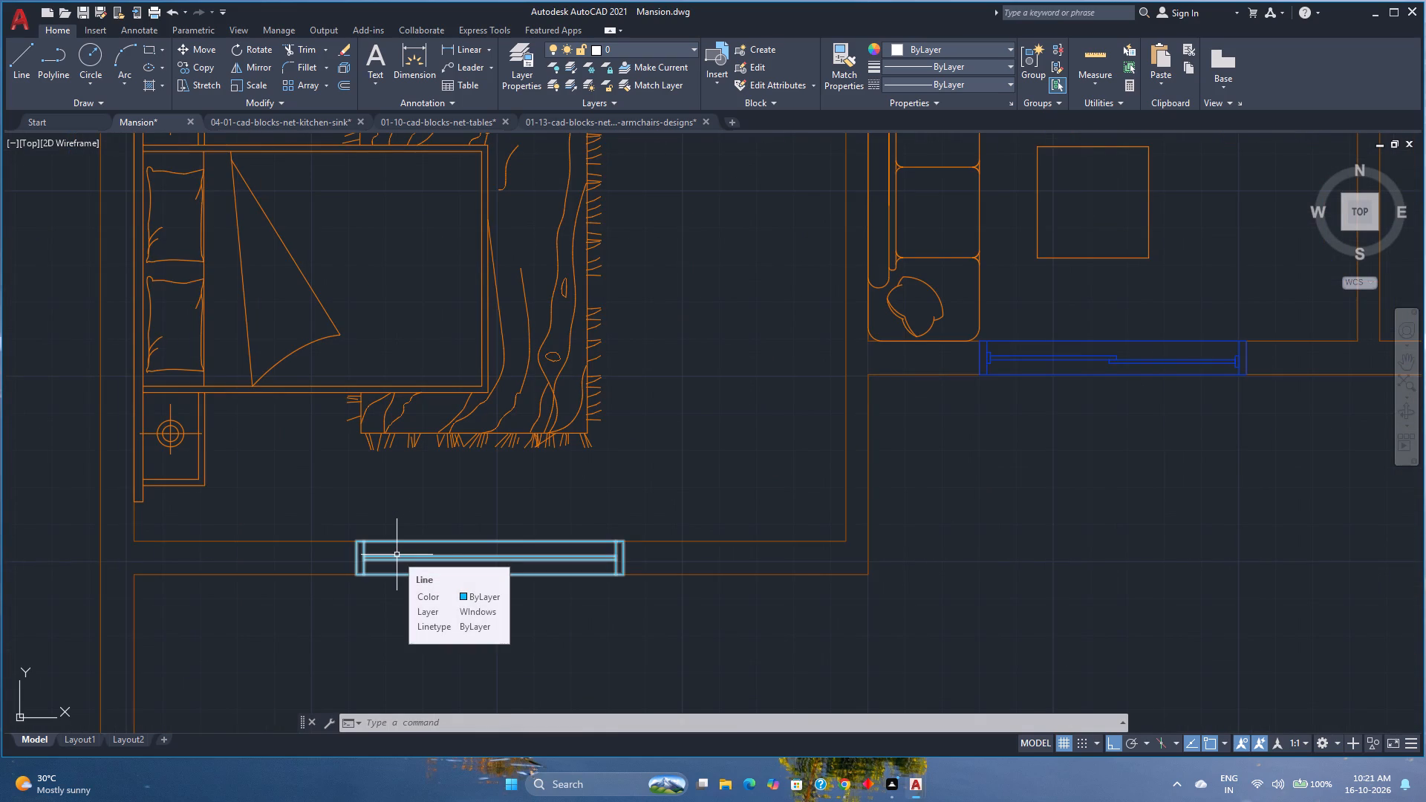
pyautogui.scroll(-1, 397, 555)
pyautogui.scroll(1, 372, 571)
pyautogui.moveTo(372, 571); pyautogui.dragTo(398, 539, button='middle')
pyautogui.scroll(1, 398, 539)
pyautogui.scroll(-5, 400, 539)
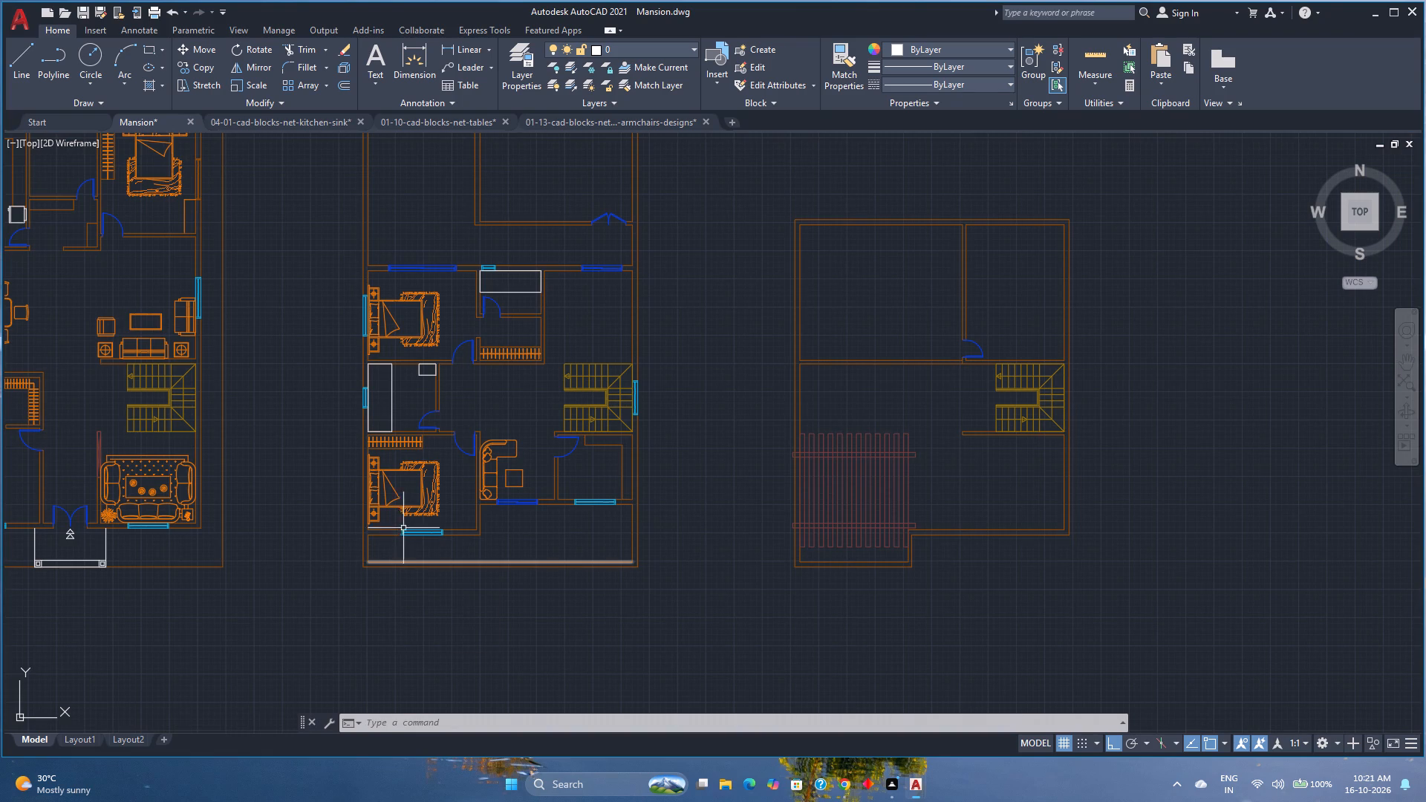
# Review all three floor plans side by side, examining the second plan's furnished rooms and the empty rooms at its upper end.
pyautogui.scroll(-1, 405, 524)
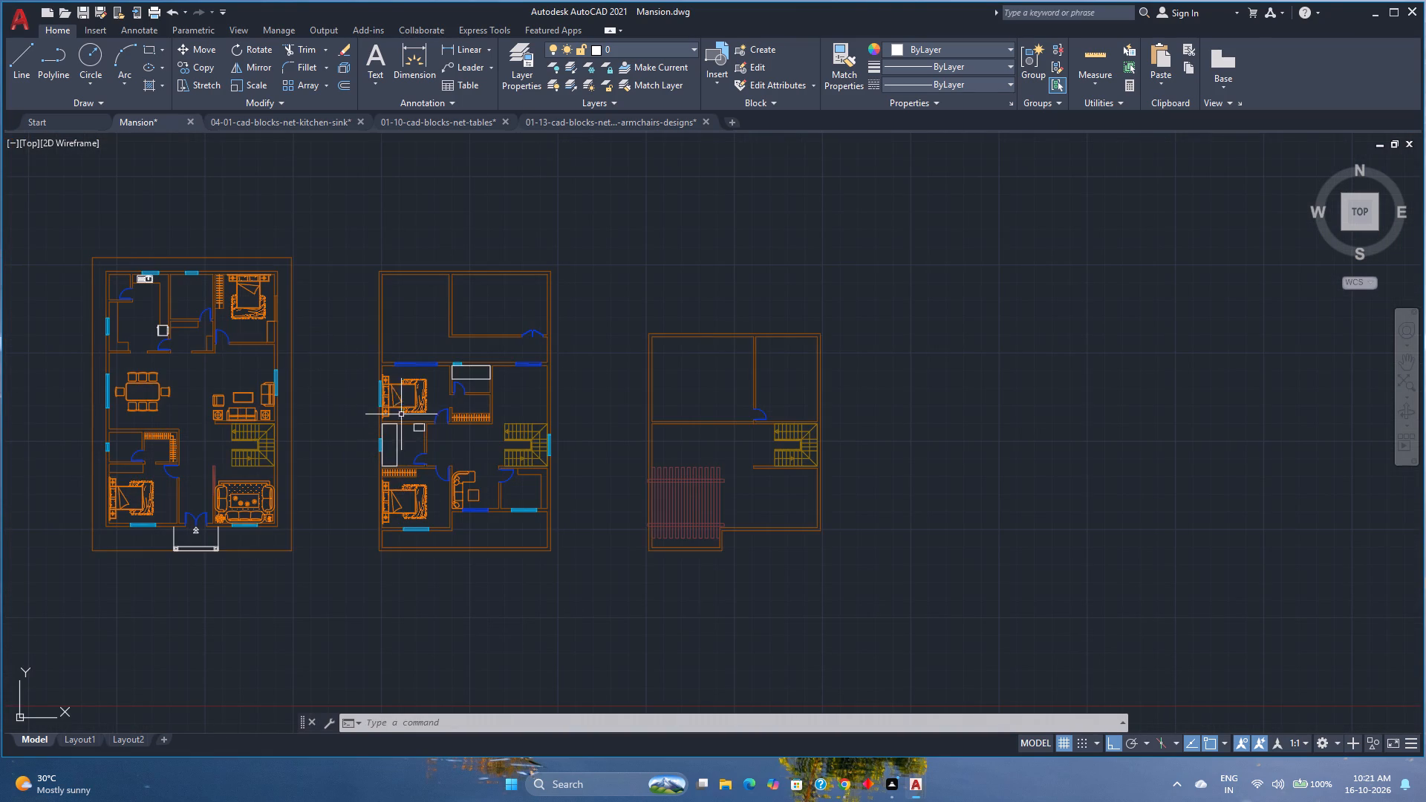
pyautogui.scroll(2, 374, 376)
pyautogui.scroll(-2, 368, 378)
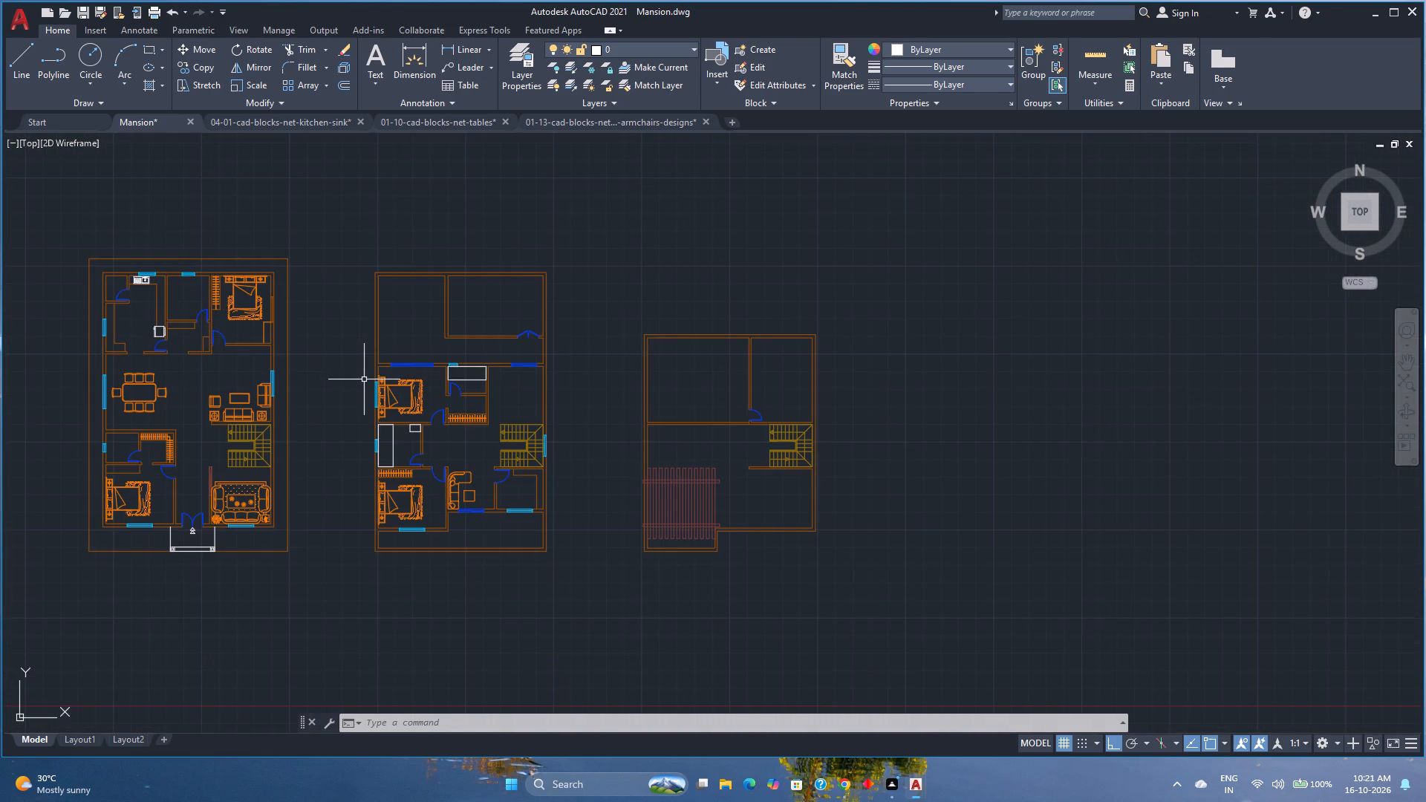
pyautogui.scroll(1, 255, 381)
pyautogui.moveTo(255, 381); pyautogui.dragTo(373, 426, button='middle')
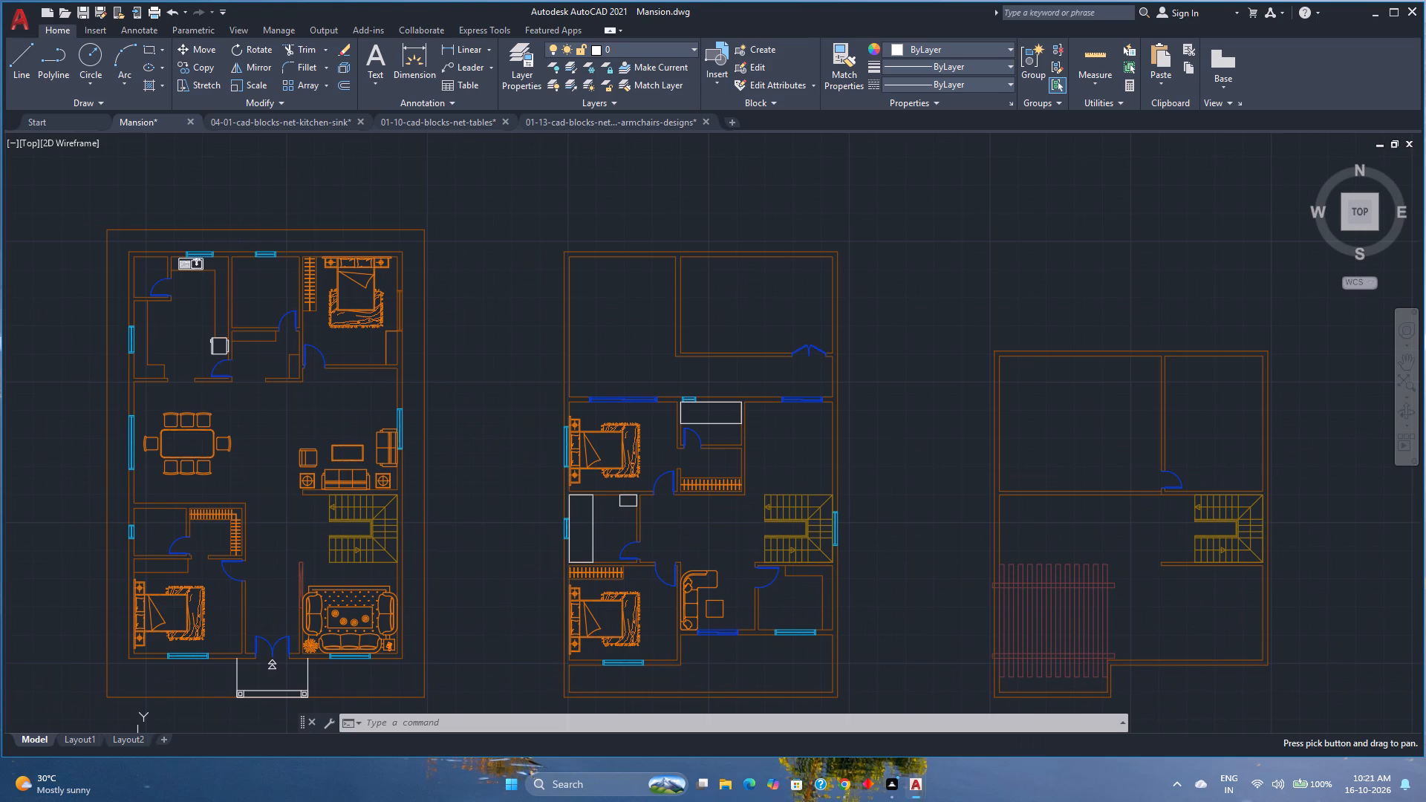
pyautogui.scroll(1, 658, 551)
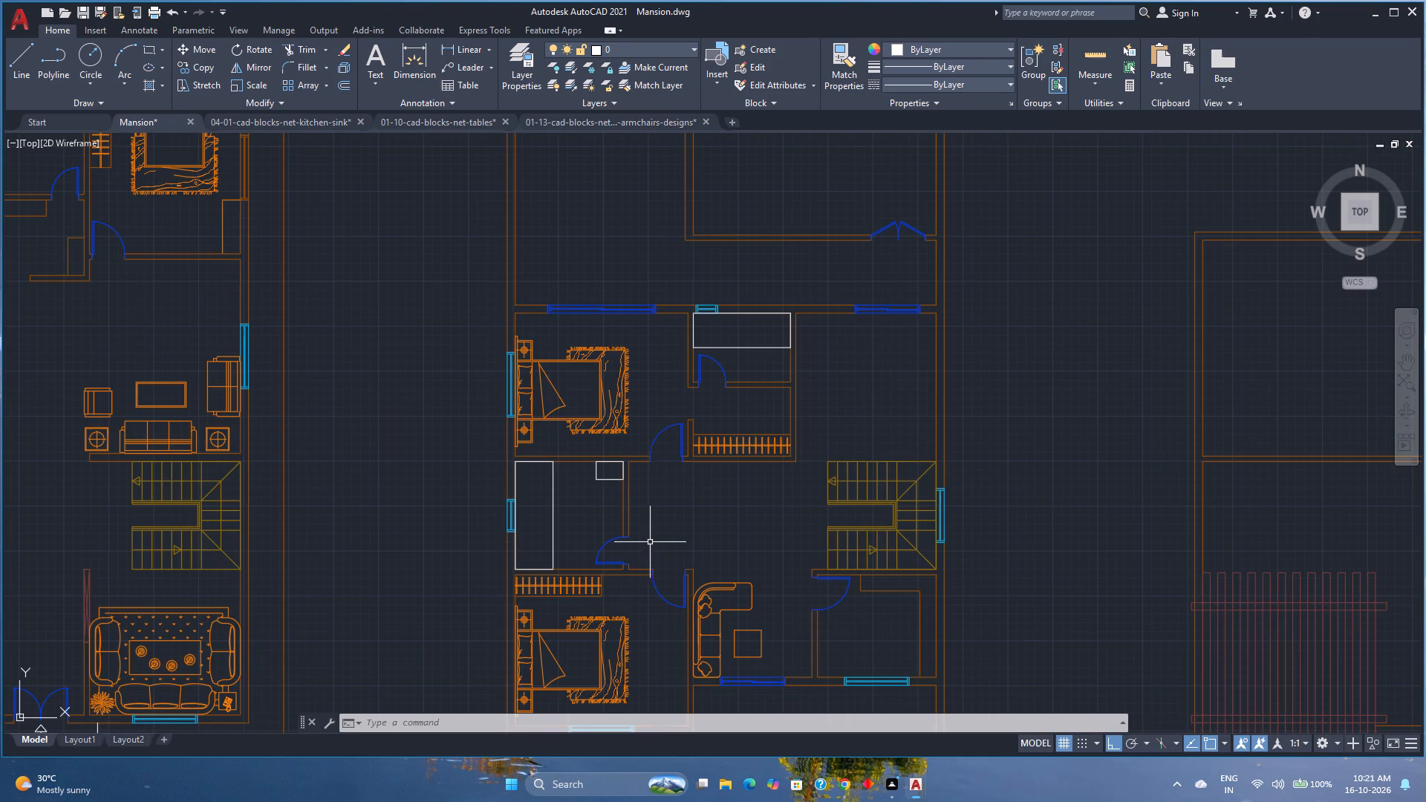
pyautogui.scroll(-1, 644, 537)
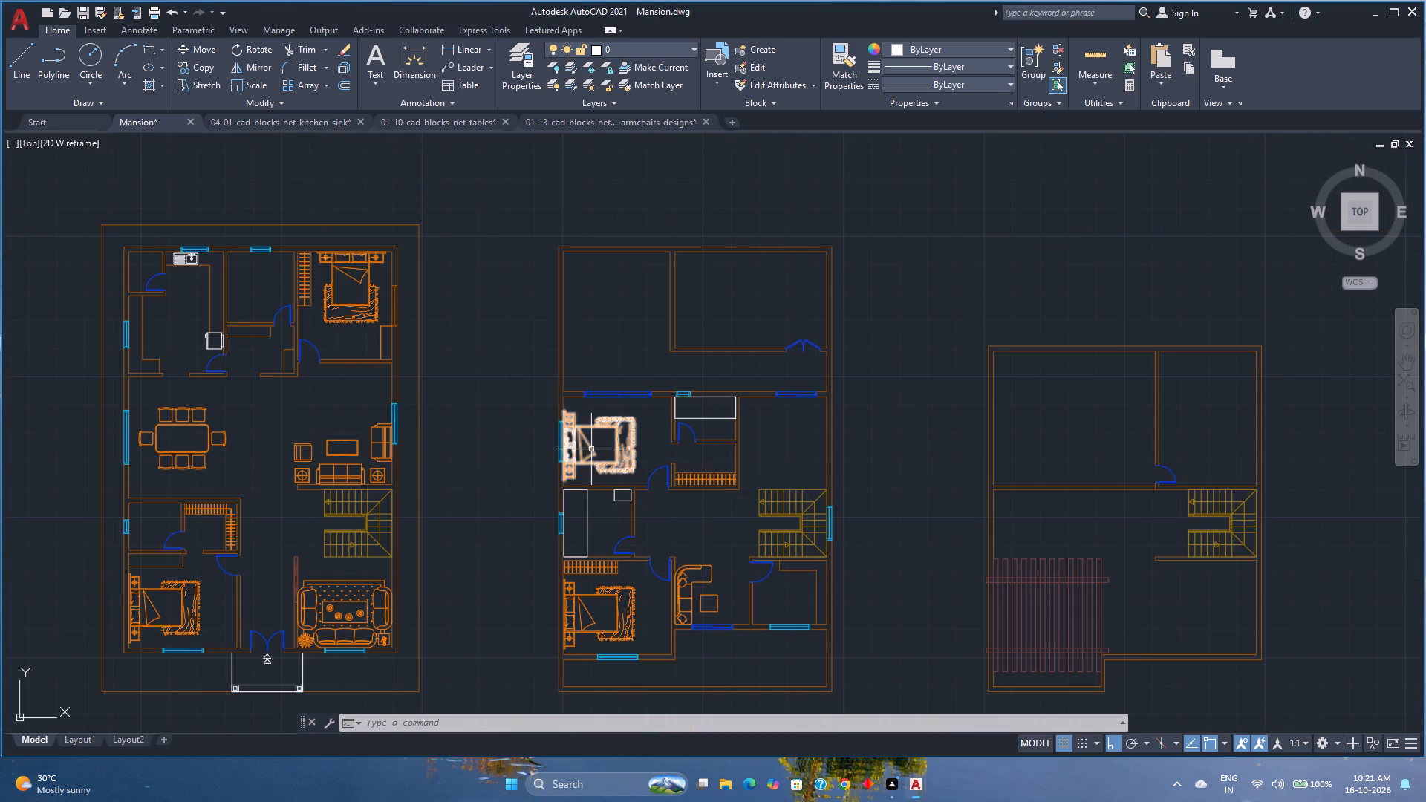
pyautogui.scroll(1, 785, 337)
pyautogui.moveTo(784, 338); pyautogui.dragTo(746, 368, button='middle')
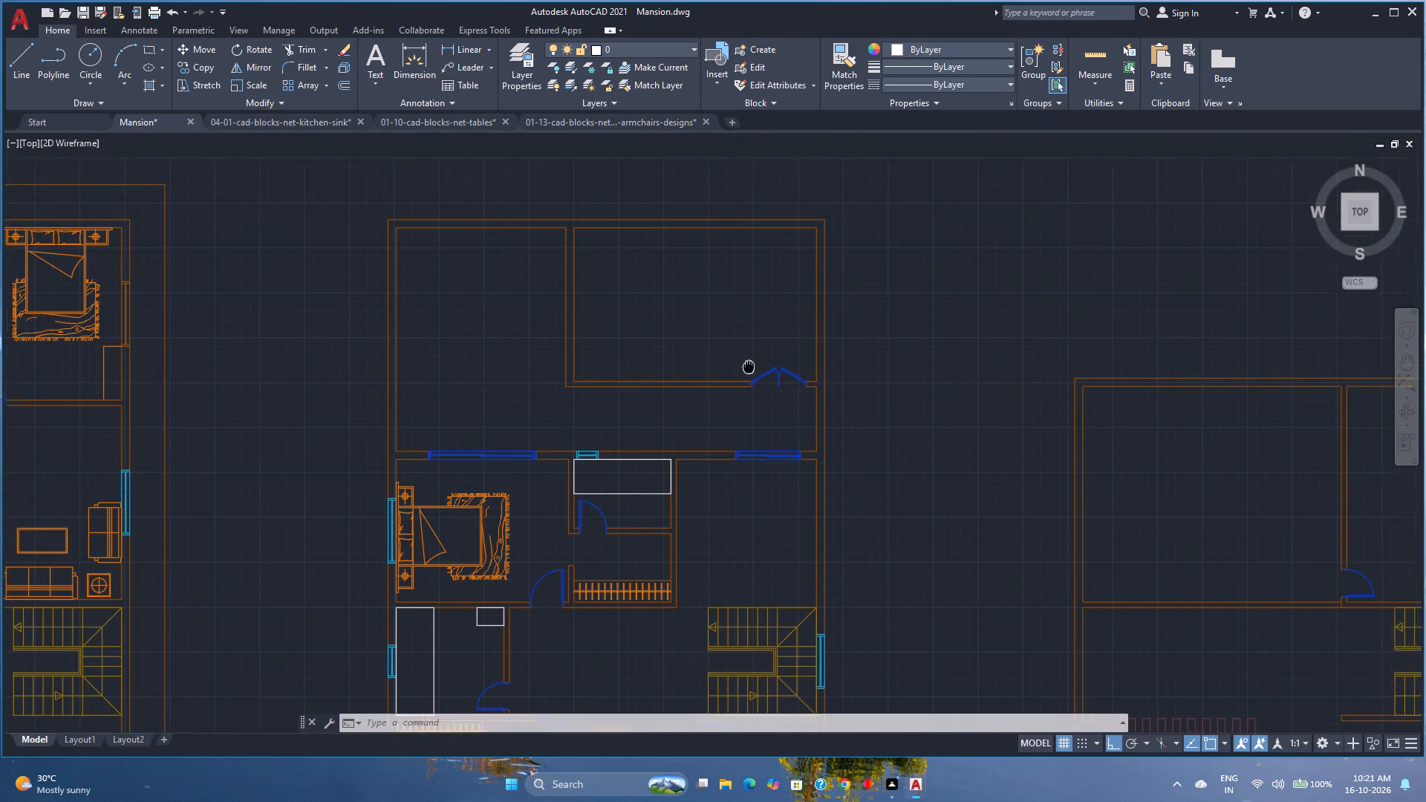
pyautogui.moveTo(746, 368); pyautogui.dragTo(732, 382, button='middle')
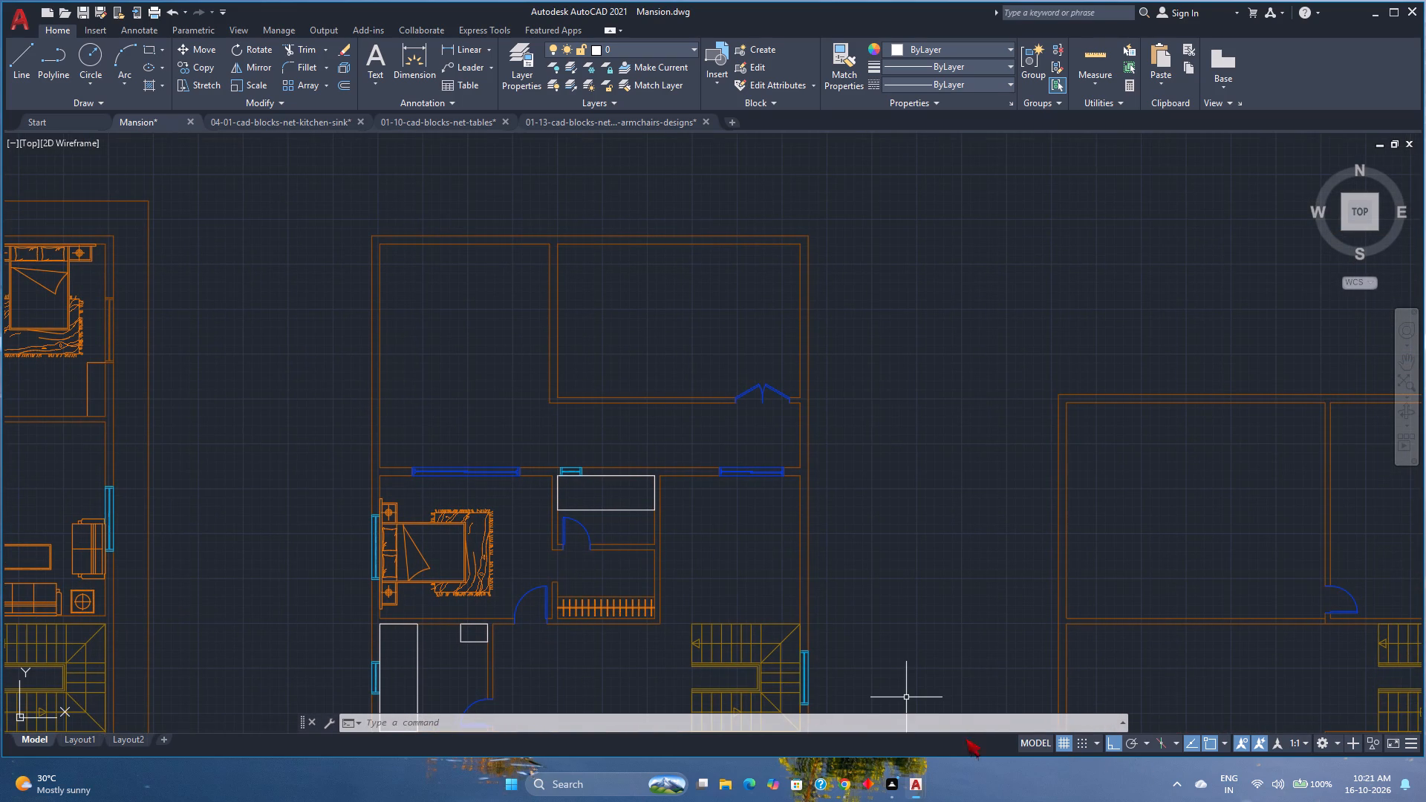
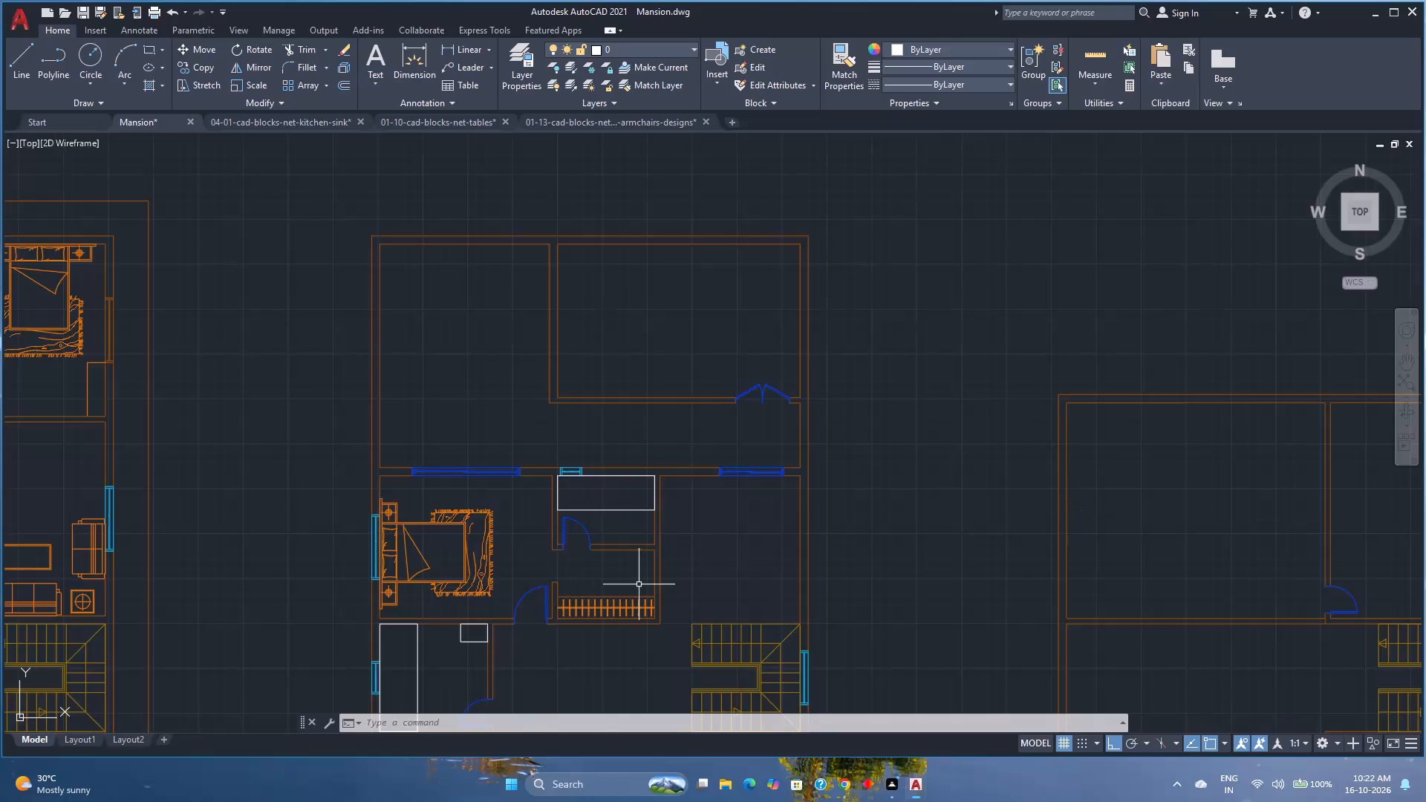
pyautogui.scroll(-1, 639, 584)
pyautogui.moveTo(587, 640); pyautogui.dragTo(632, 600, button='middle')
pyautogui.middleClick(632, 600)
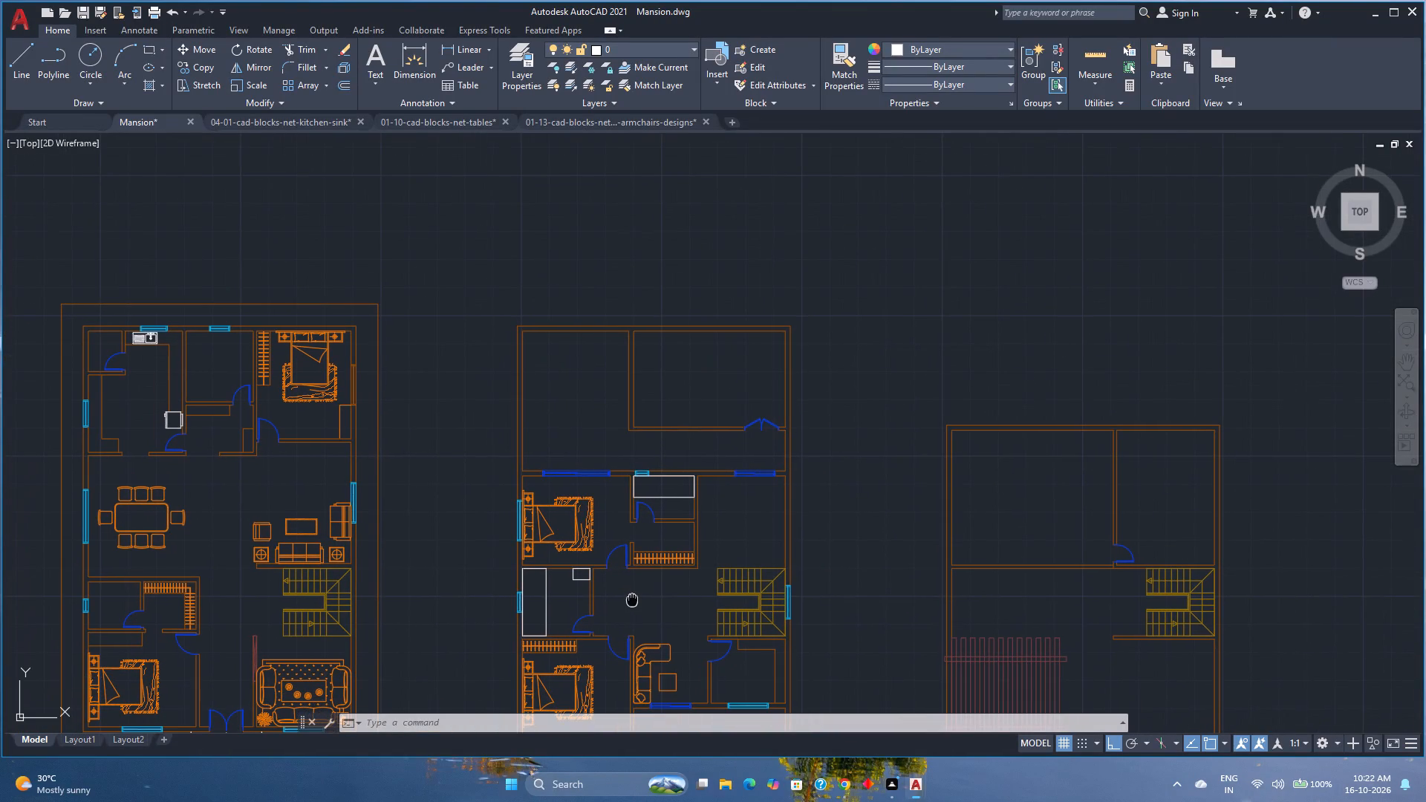
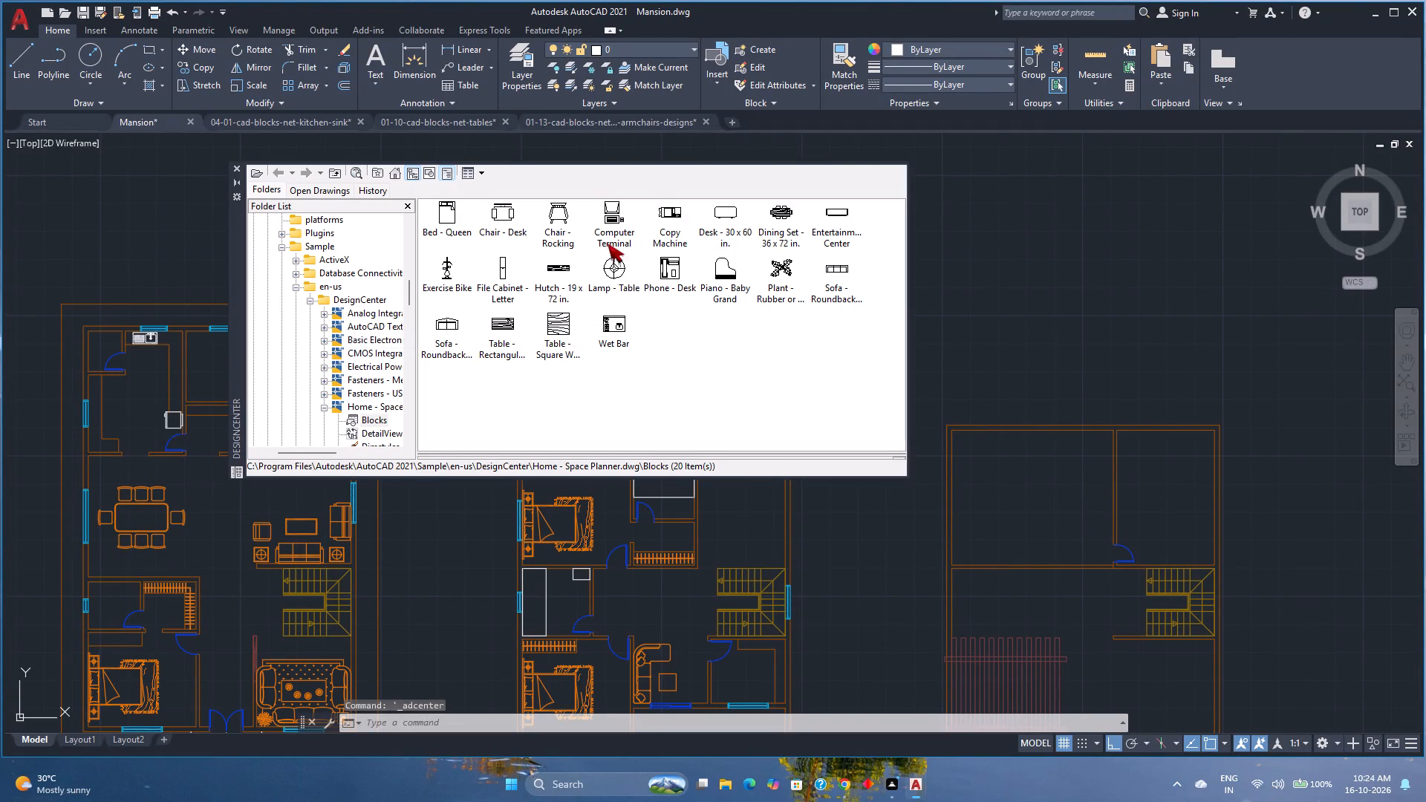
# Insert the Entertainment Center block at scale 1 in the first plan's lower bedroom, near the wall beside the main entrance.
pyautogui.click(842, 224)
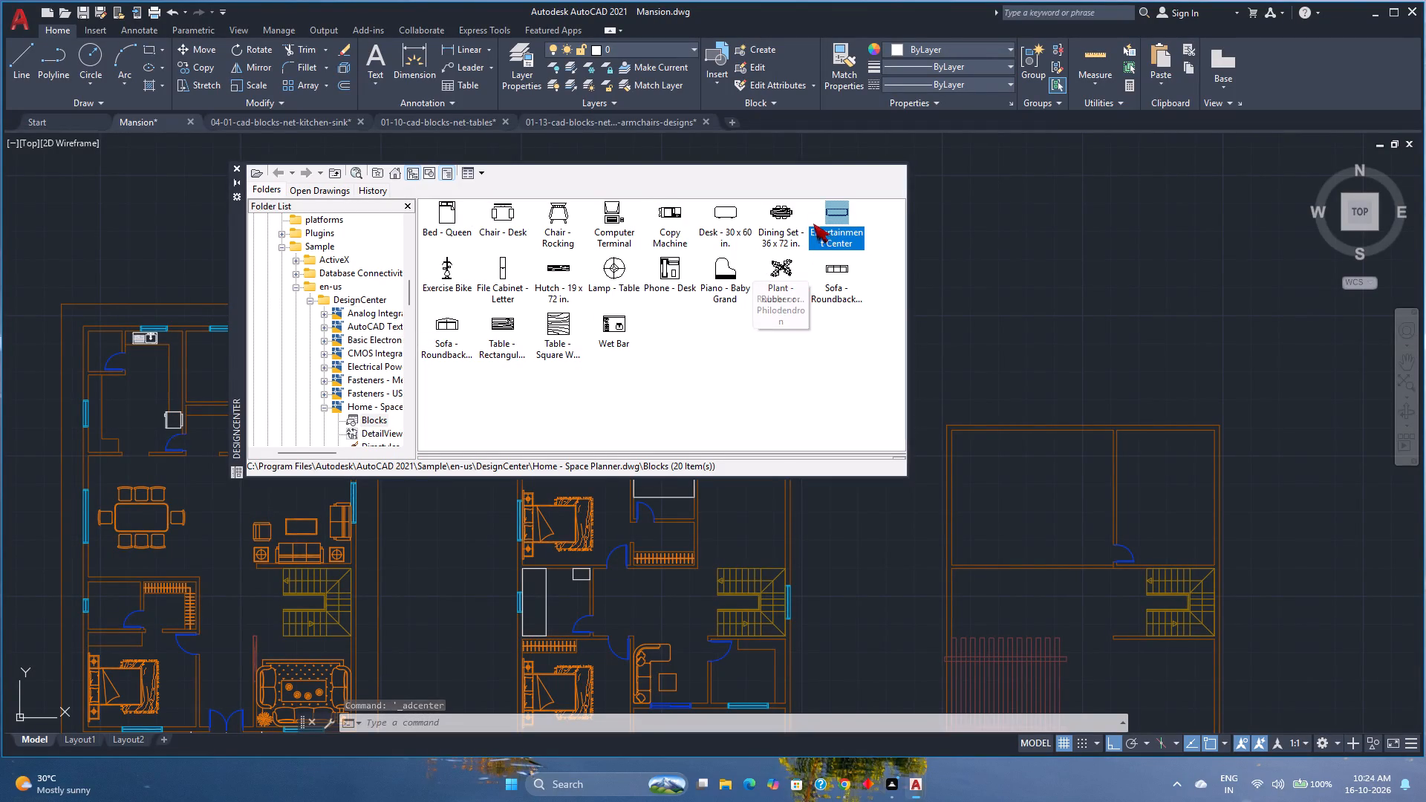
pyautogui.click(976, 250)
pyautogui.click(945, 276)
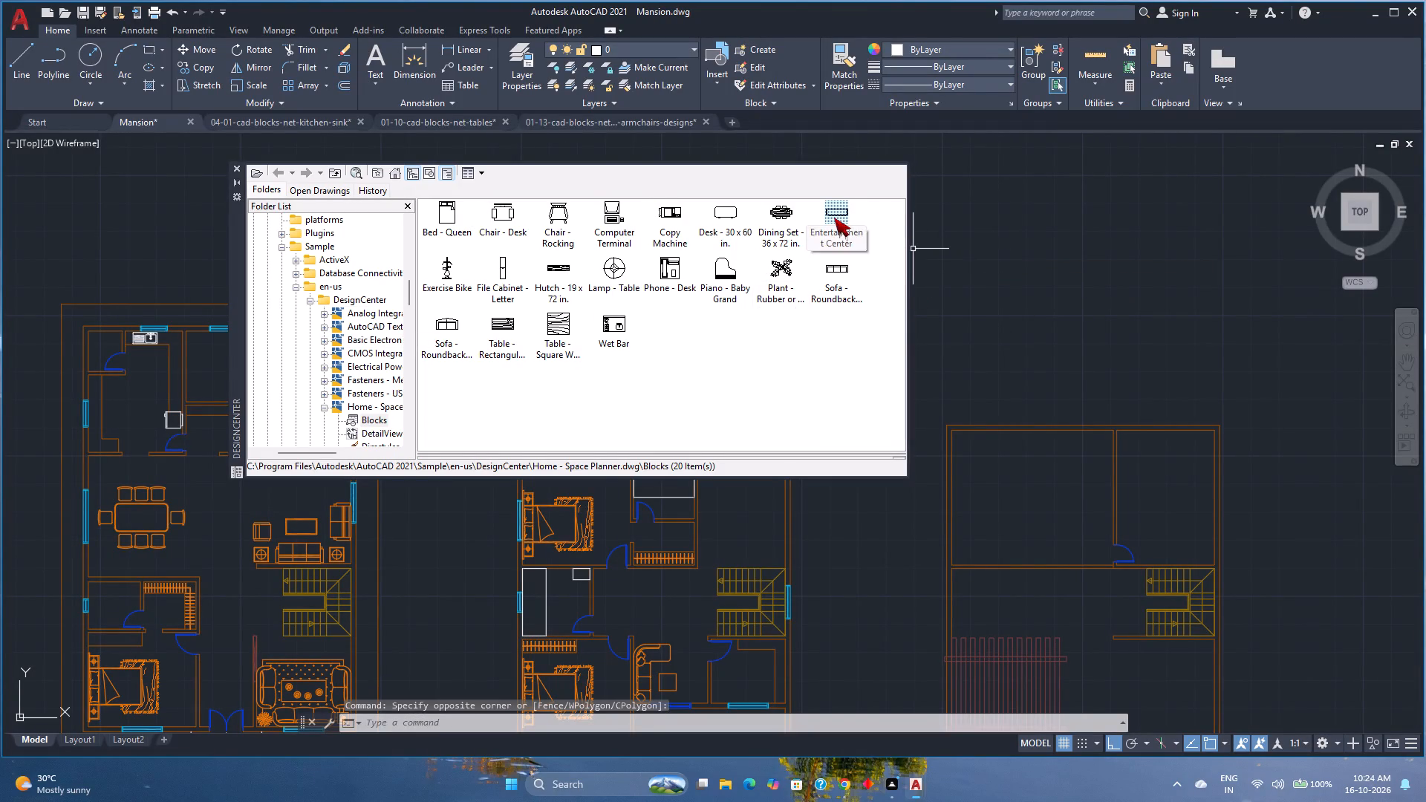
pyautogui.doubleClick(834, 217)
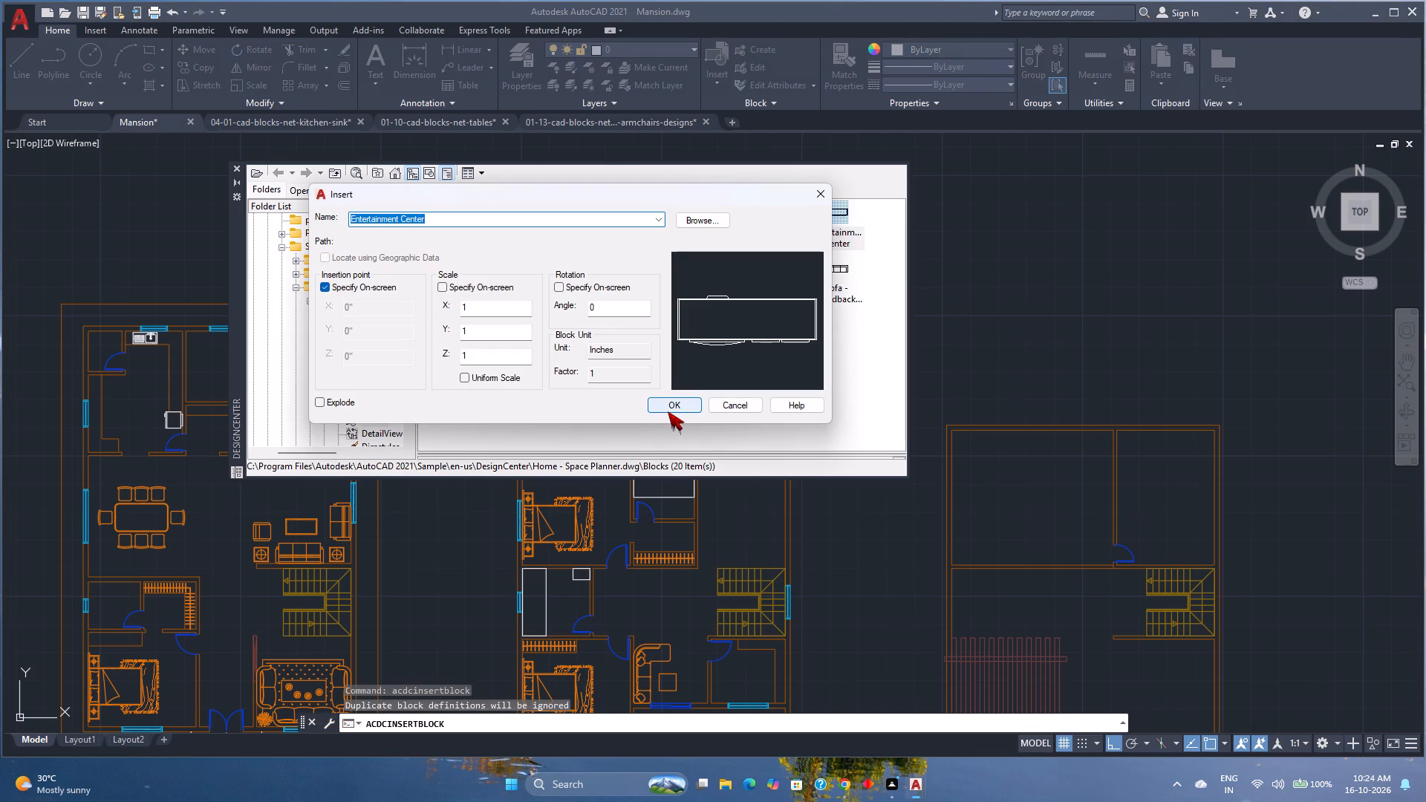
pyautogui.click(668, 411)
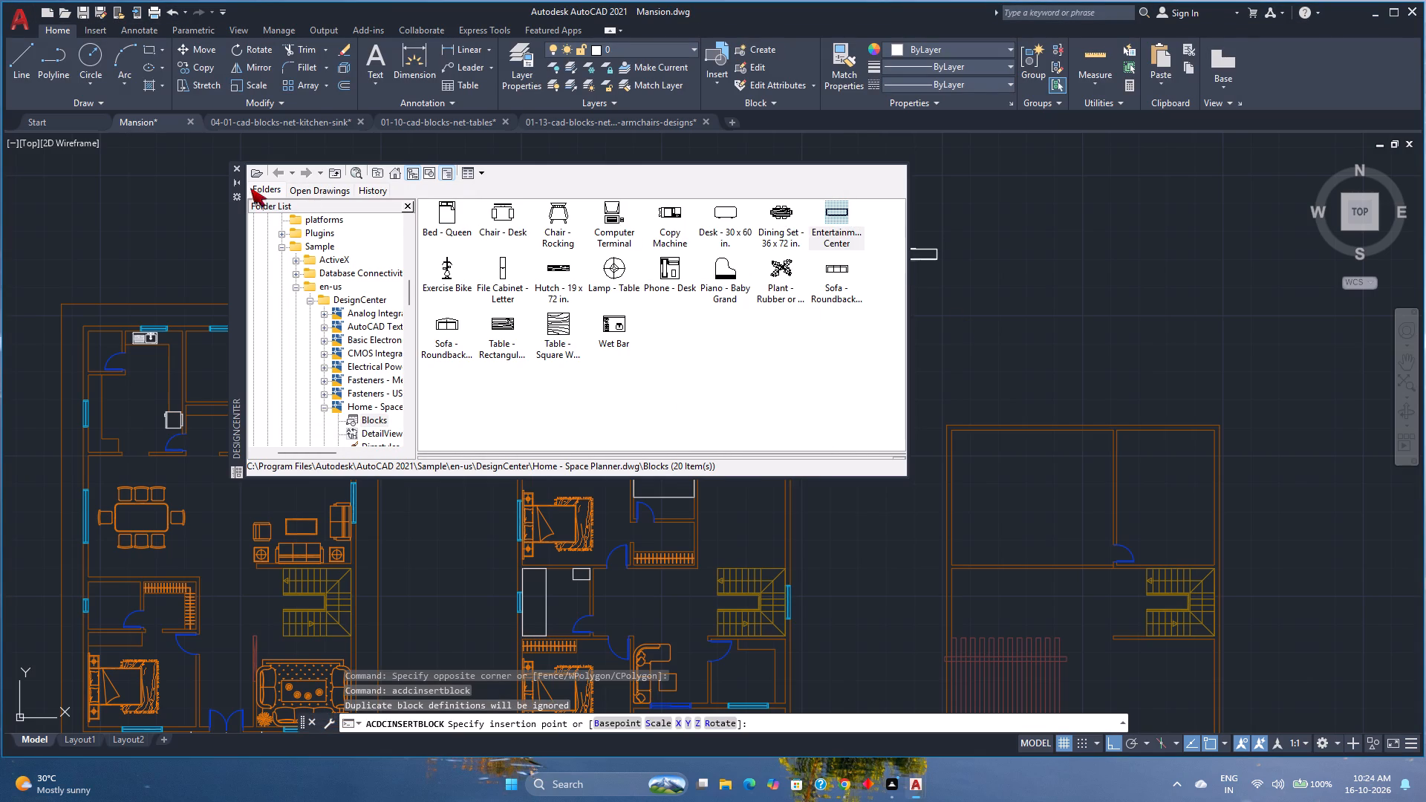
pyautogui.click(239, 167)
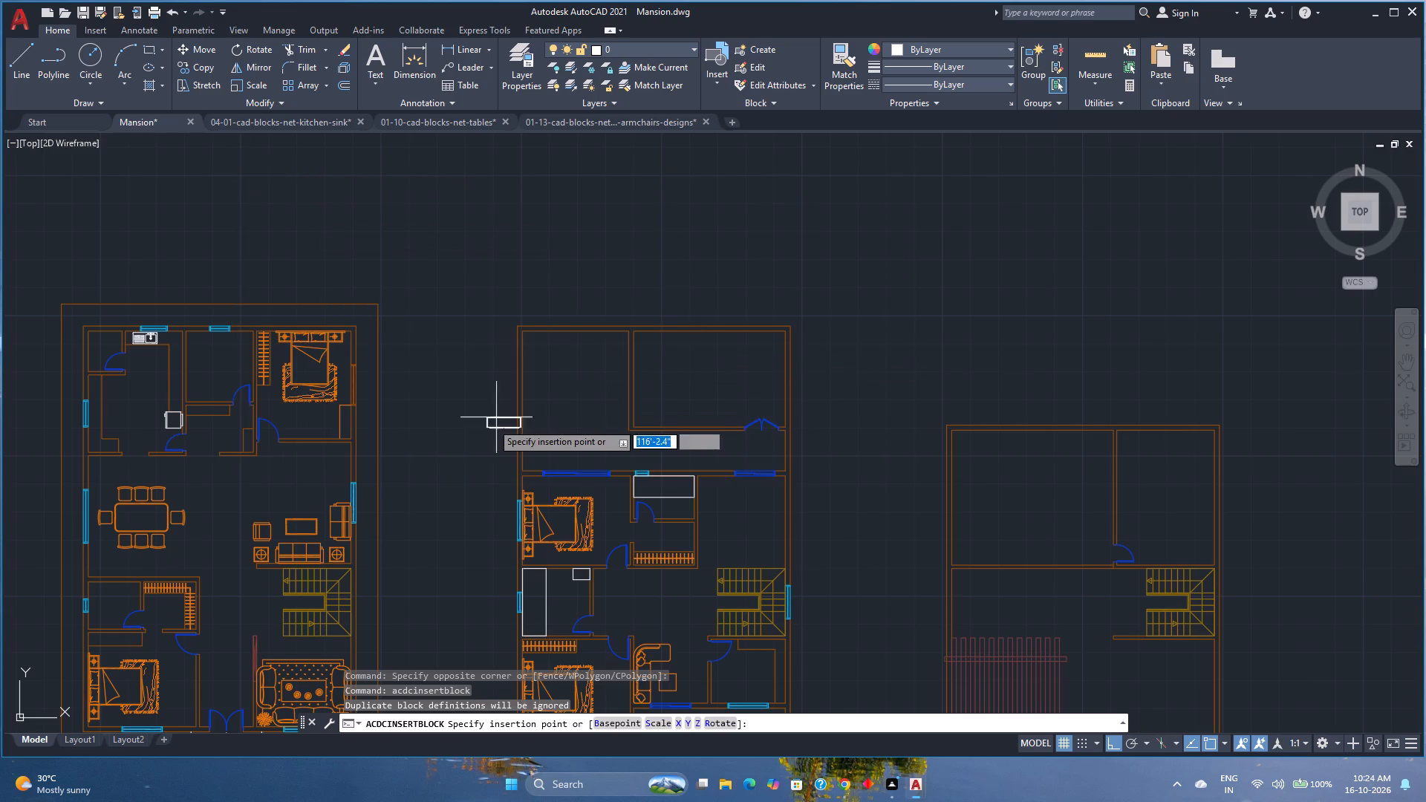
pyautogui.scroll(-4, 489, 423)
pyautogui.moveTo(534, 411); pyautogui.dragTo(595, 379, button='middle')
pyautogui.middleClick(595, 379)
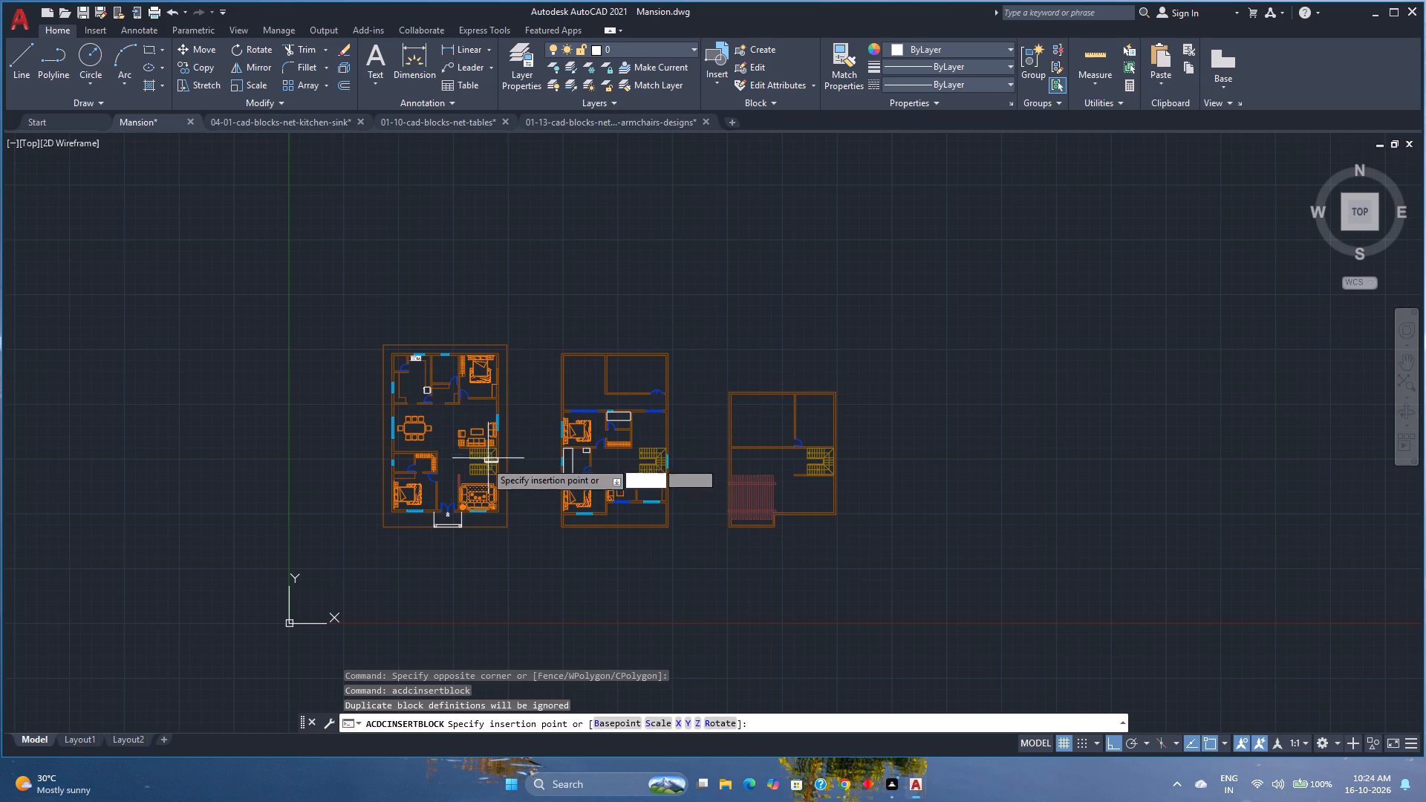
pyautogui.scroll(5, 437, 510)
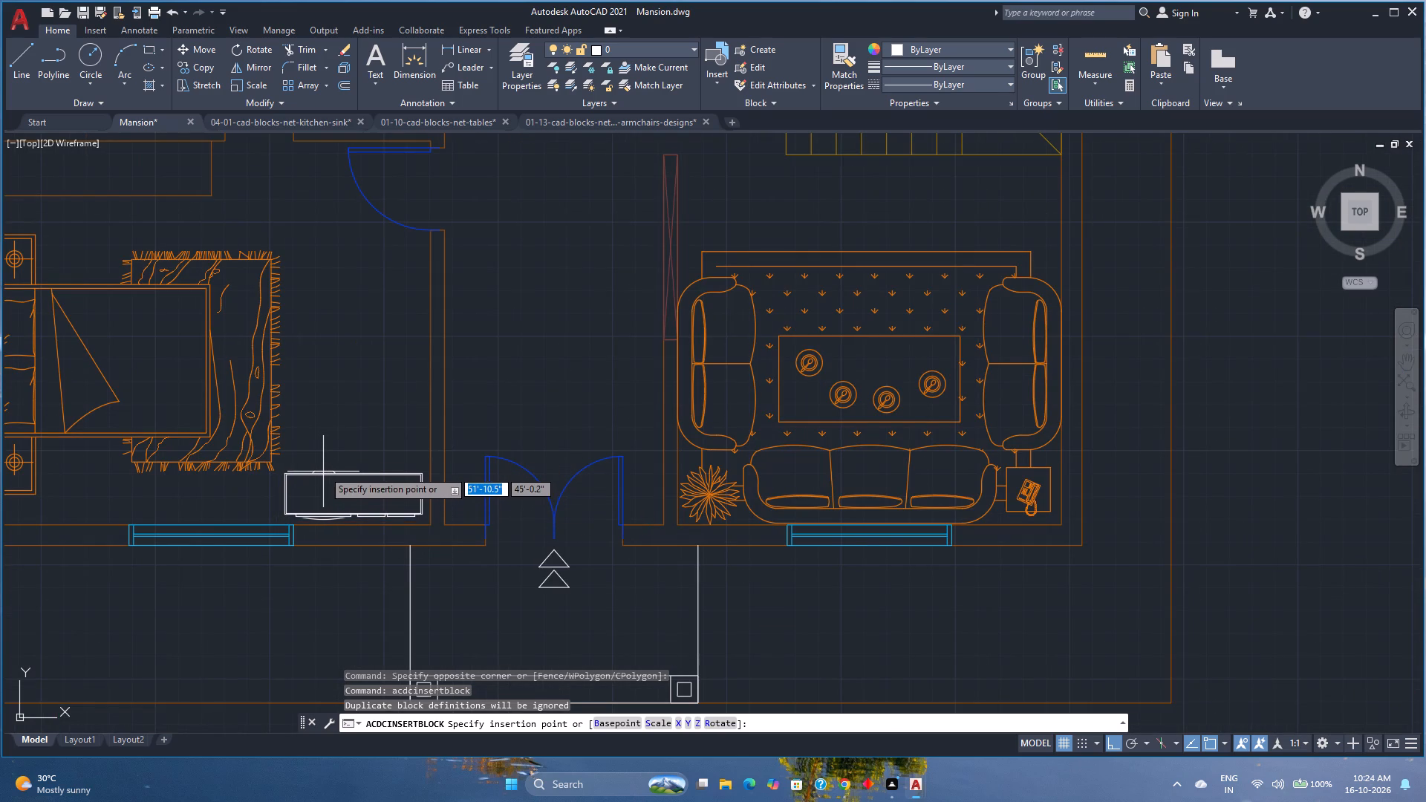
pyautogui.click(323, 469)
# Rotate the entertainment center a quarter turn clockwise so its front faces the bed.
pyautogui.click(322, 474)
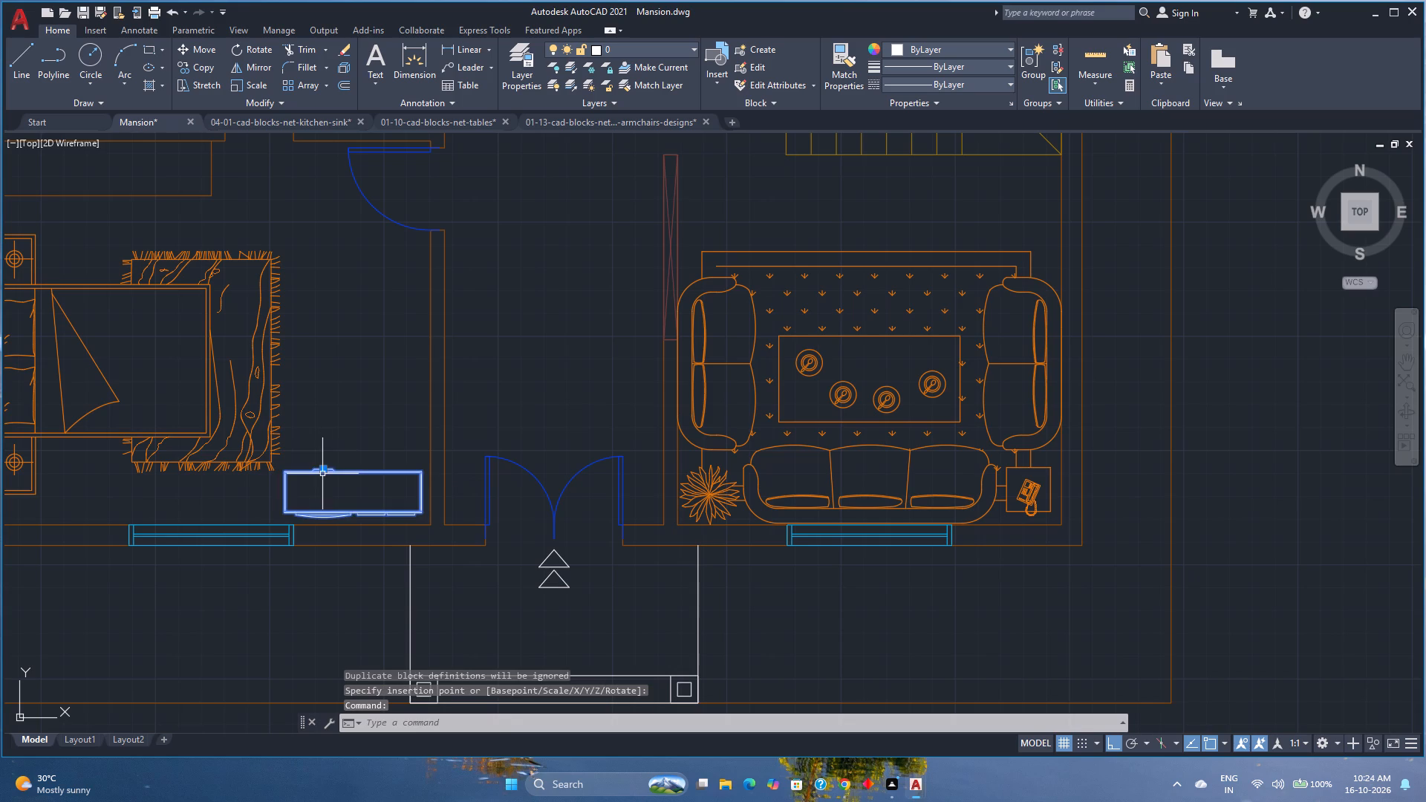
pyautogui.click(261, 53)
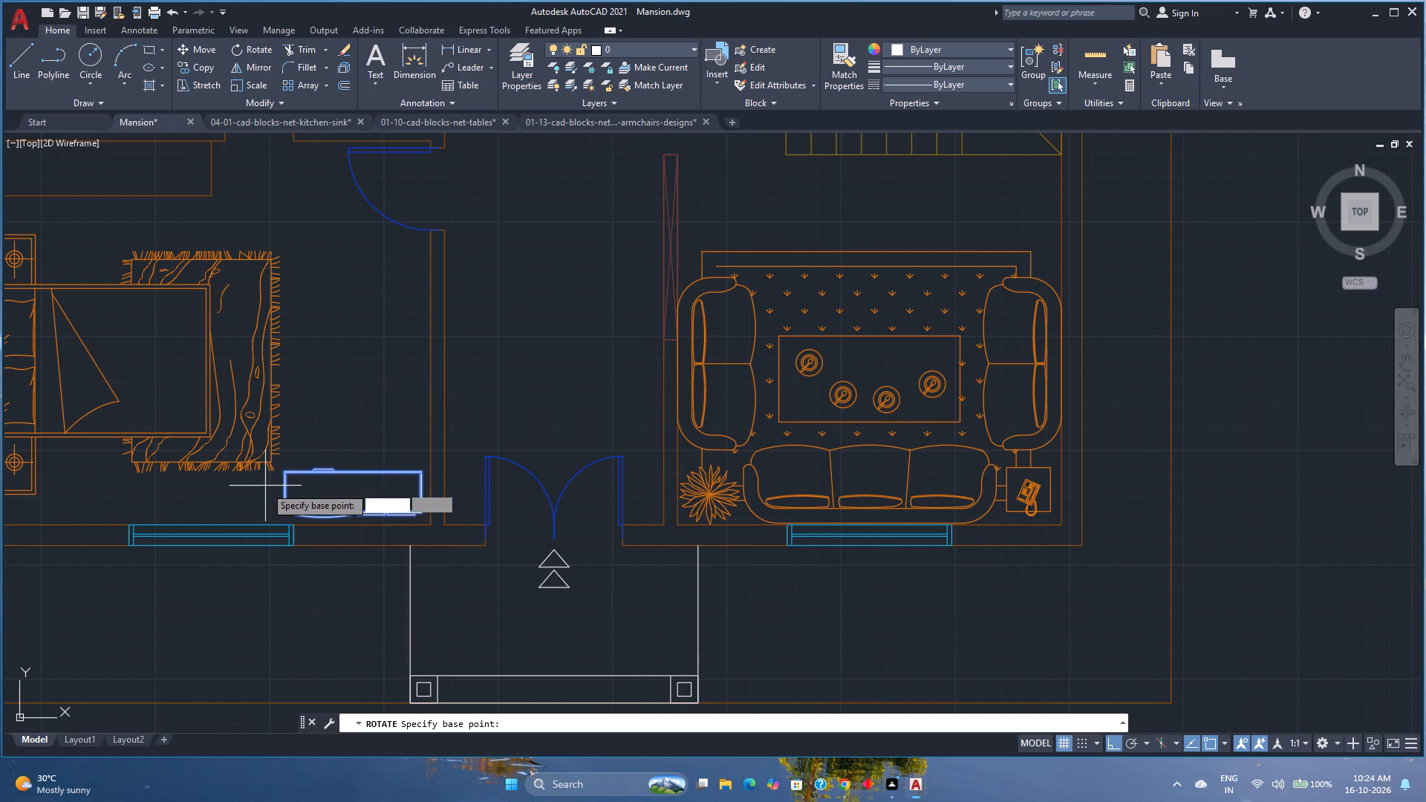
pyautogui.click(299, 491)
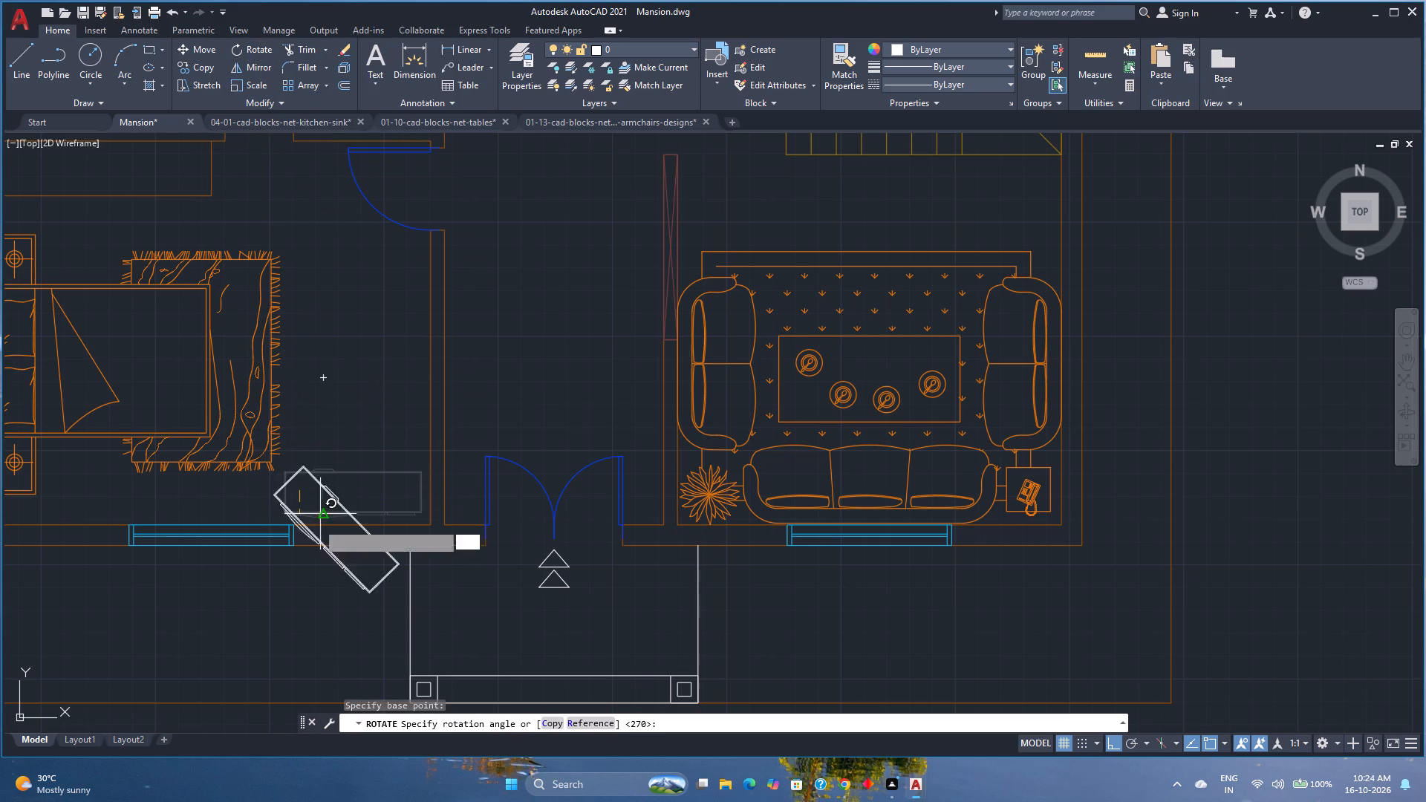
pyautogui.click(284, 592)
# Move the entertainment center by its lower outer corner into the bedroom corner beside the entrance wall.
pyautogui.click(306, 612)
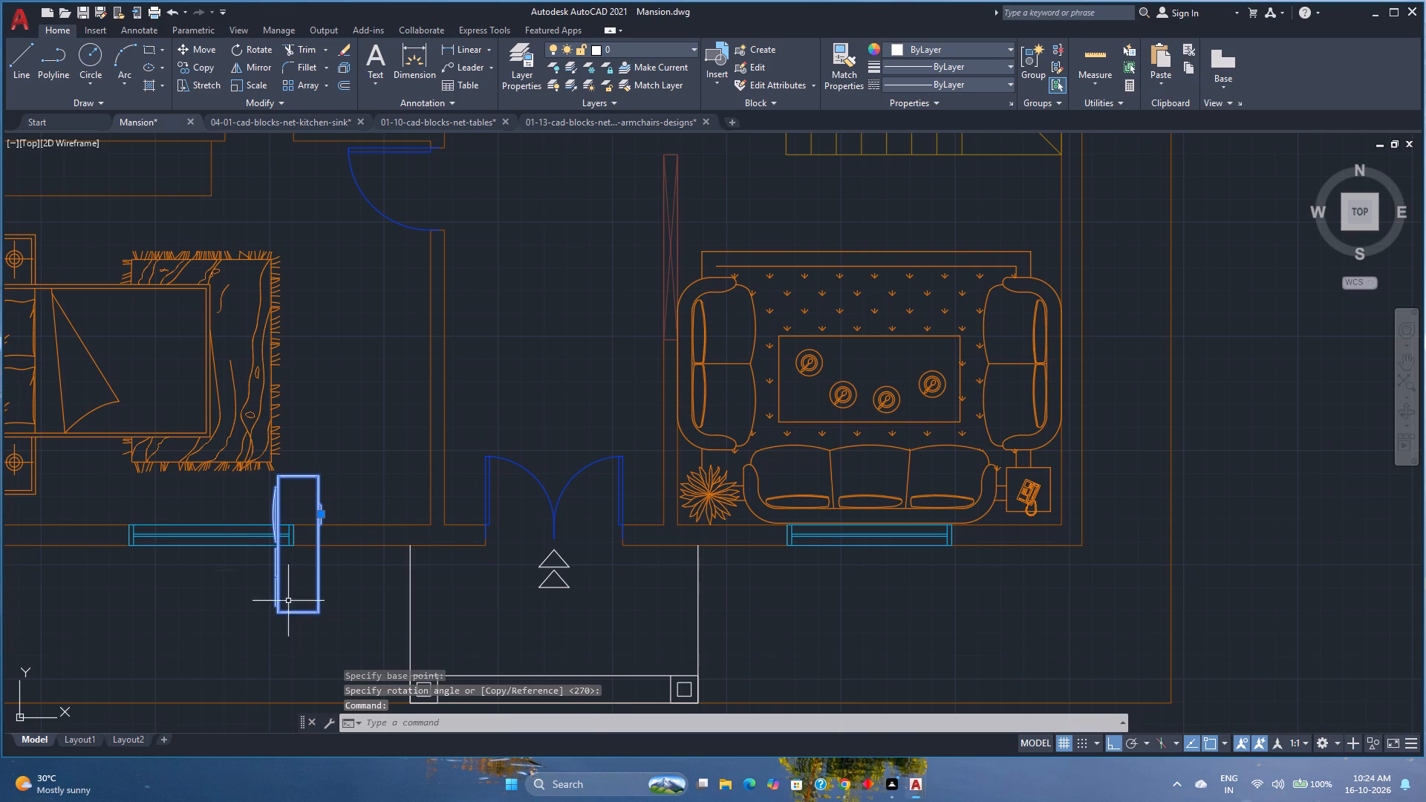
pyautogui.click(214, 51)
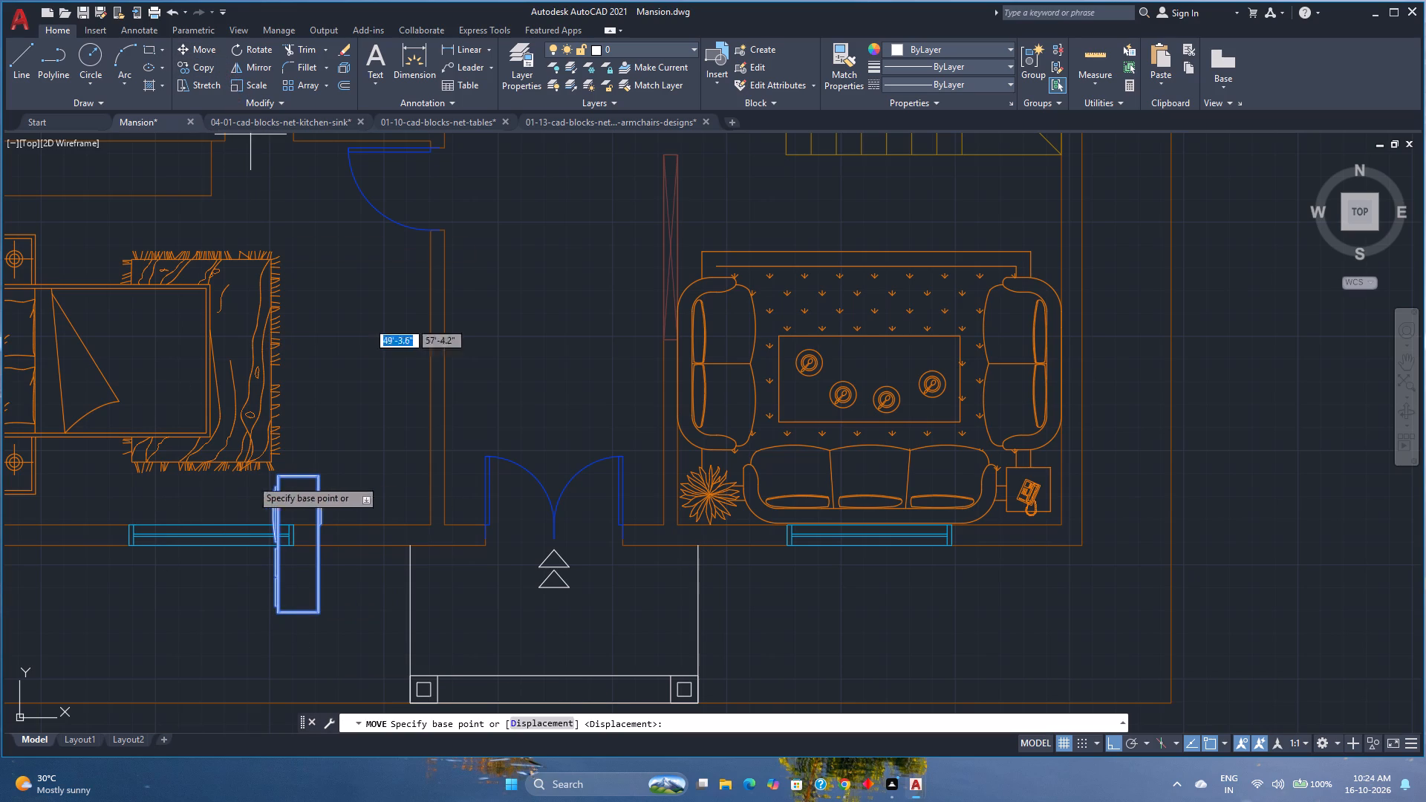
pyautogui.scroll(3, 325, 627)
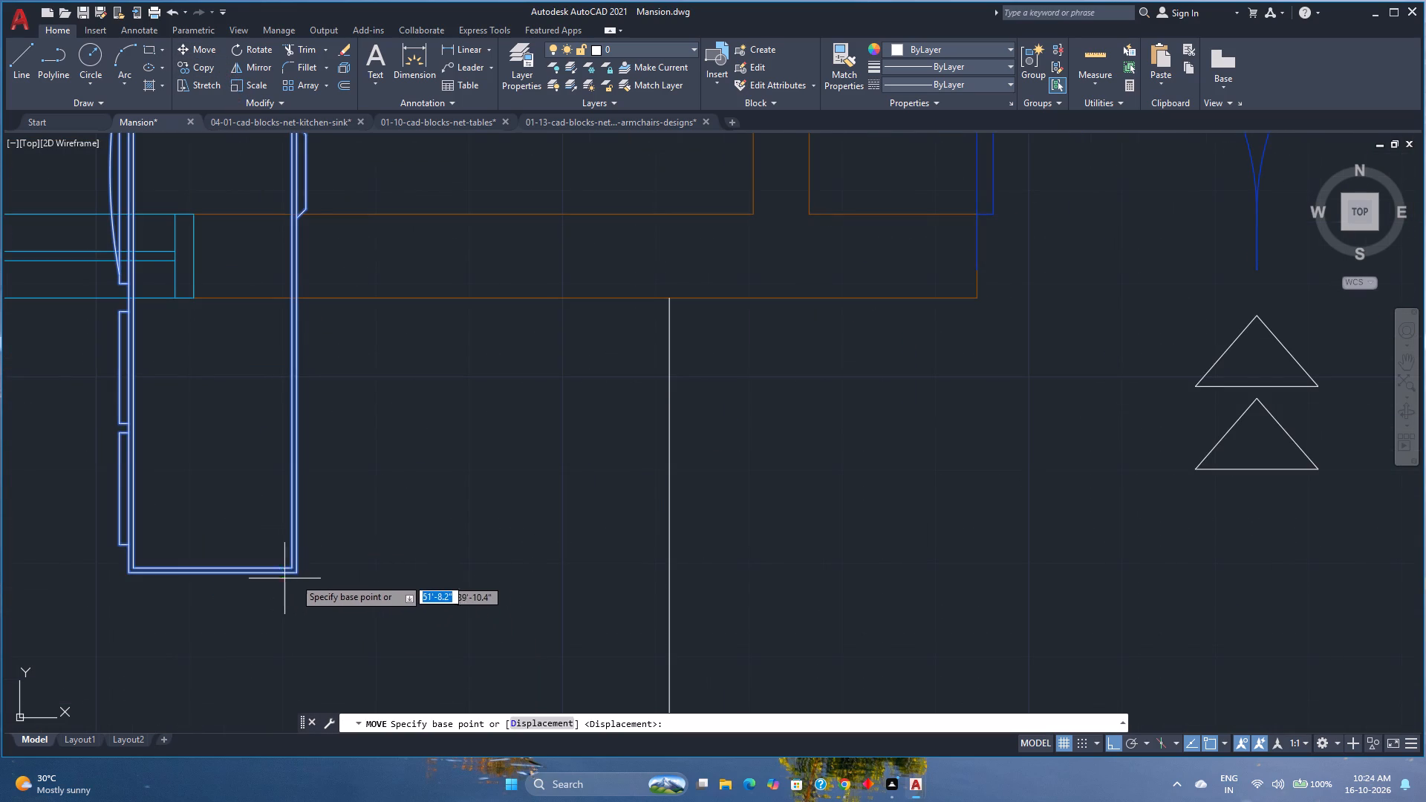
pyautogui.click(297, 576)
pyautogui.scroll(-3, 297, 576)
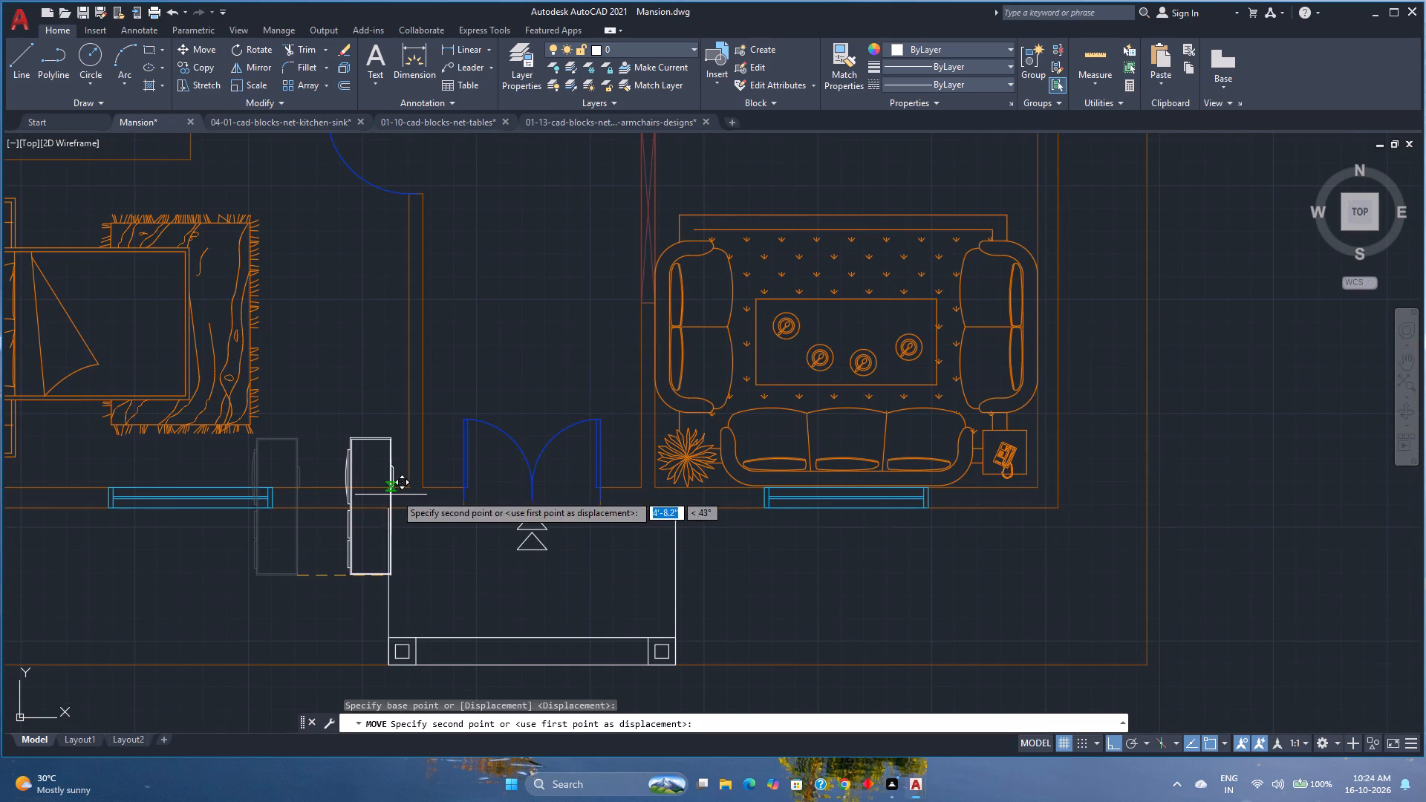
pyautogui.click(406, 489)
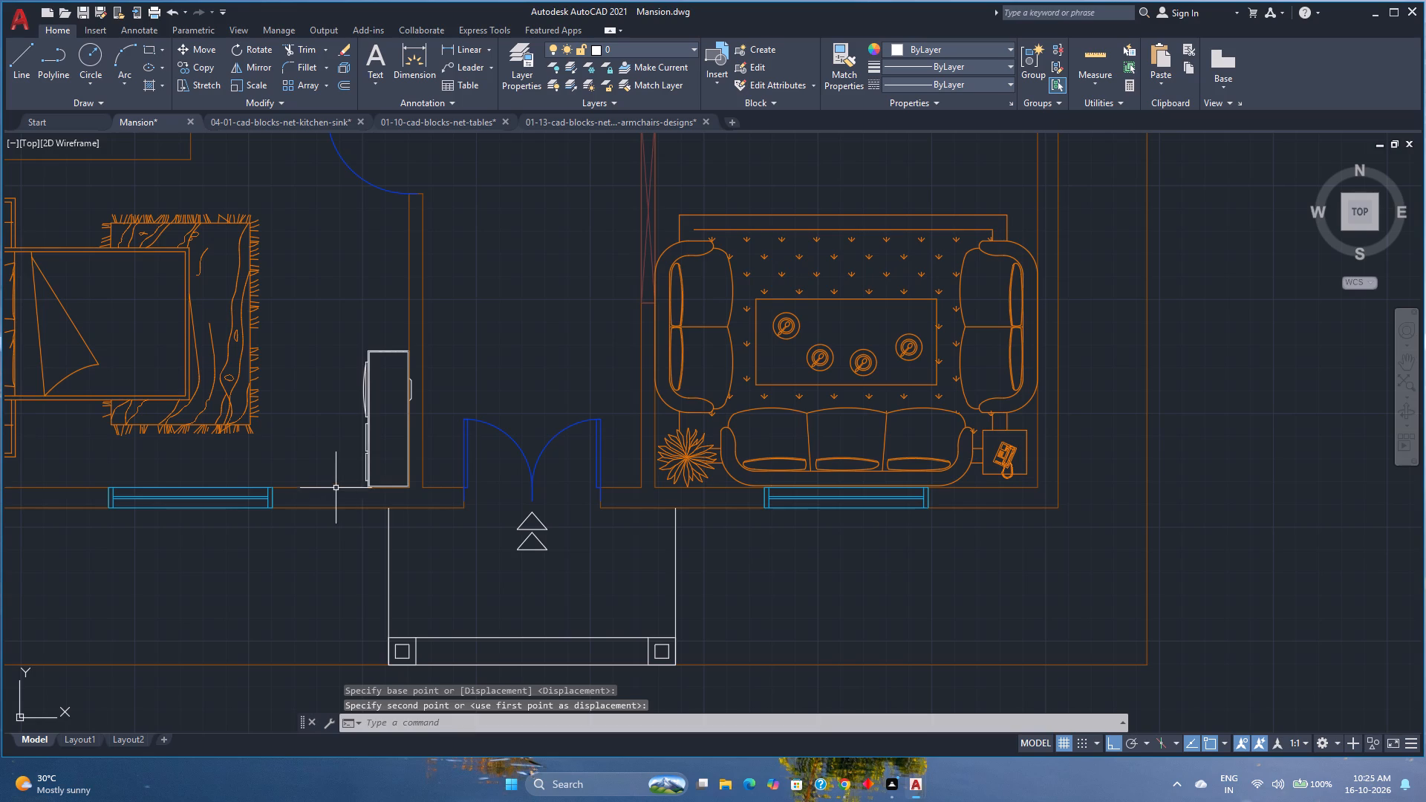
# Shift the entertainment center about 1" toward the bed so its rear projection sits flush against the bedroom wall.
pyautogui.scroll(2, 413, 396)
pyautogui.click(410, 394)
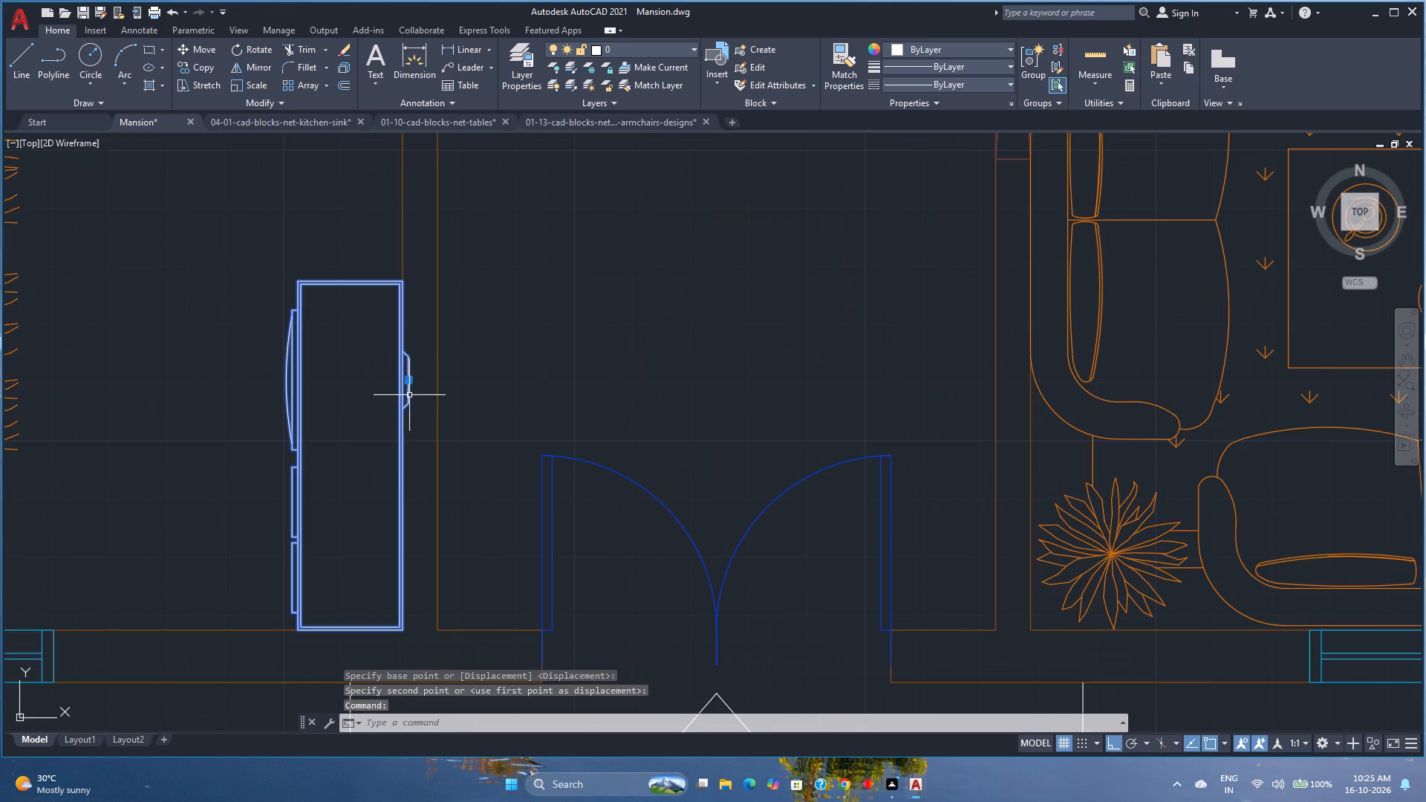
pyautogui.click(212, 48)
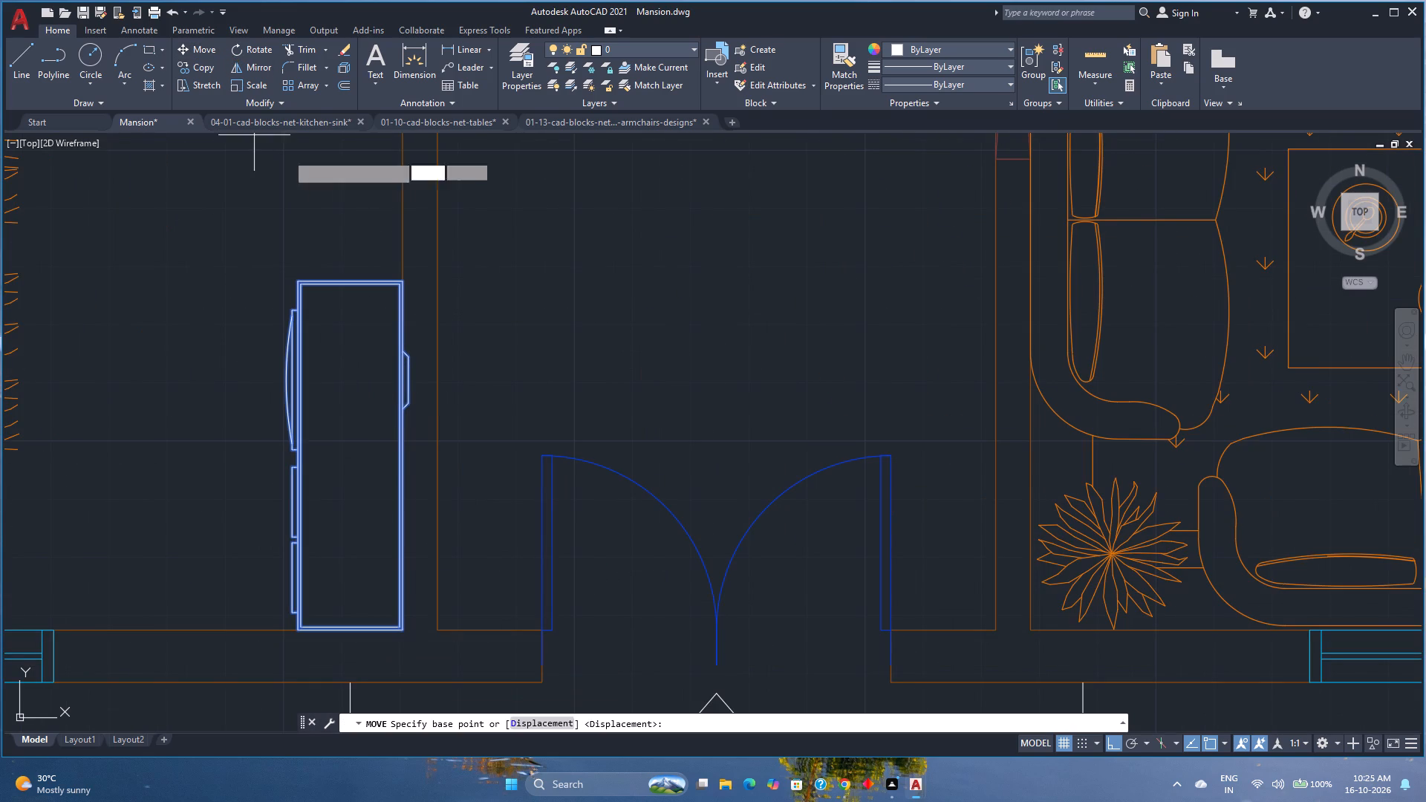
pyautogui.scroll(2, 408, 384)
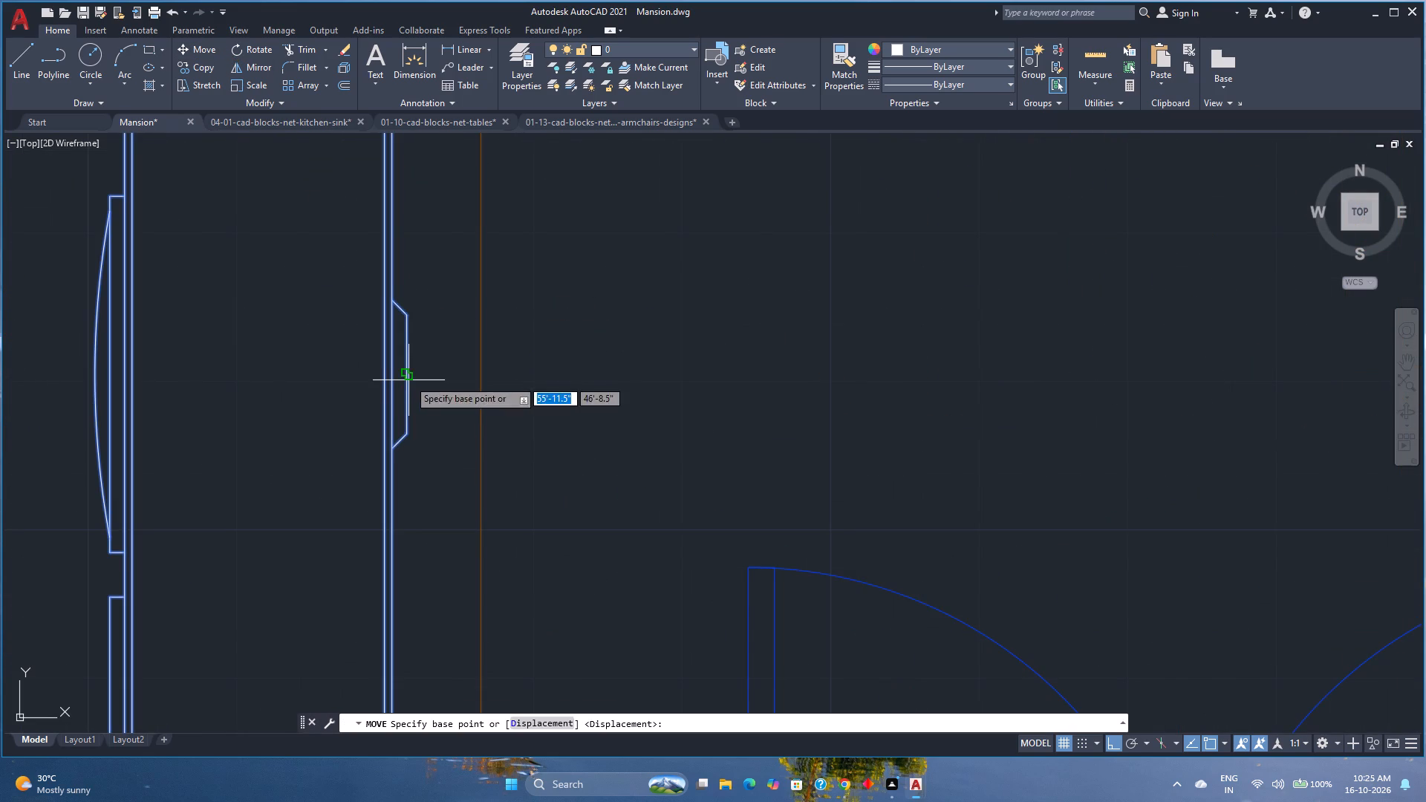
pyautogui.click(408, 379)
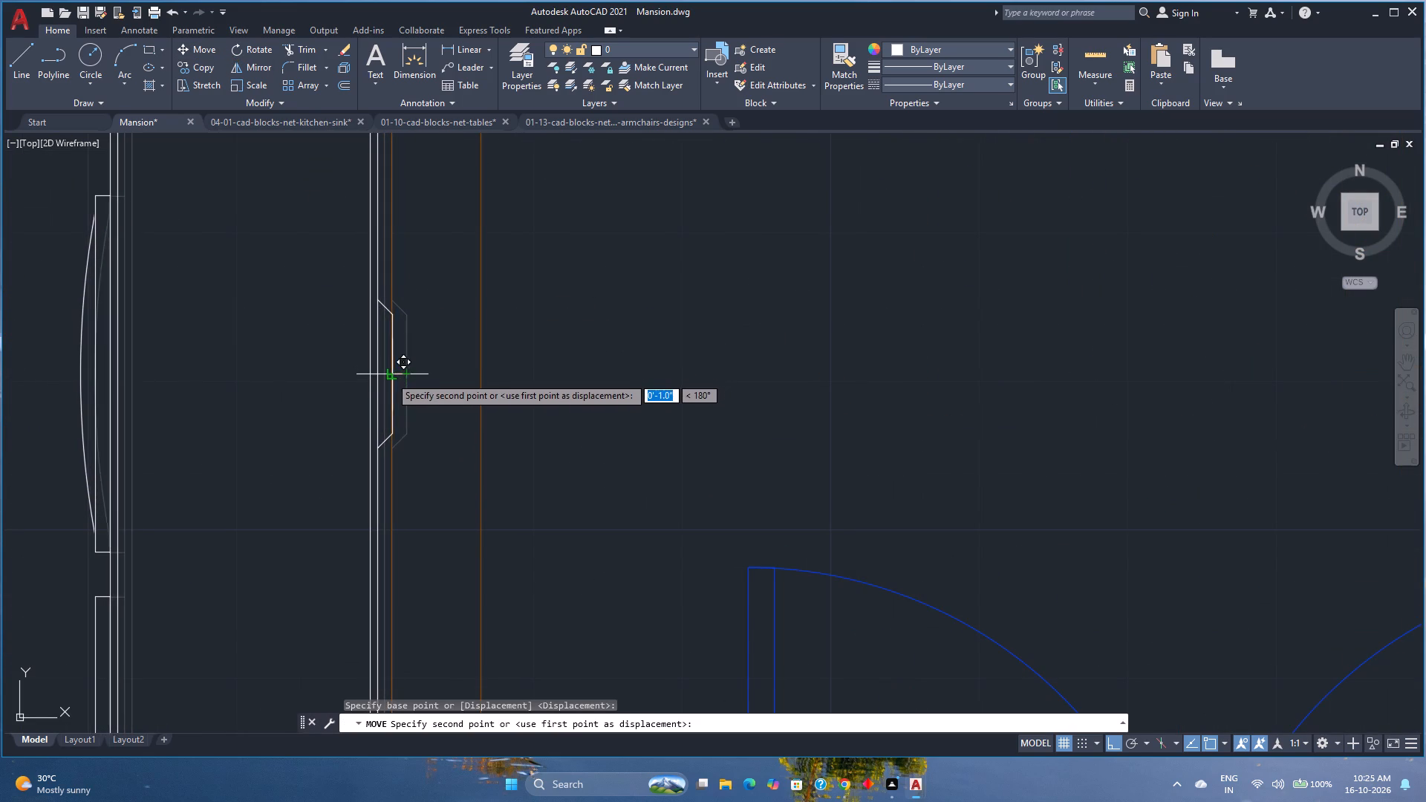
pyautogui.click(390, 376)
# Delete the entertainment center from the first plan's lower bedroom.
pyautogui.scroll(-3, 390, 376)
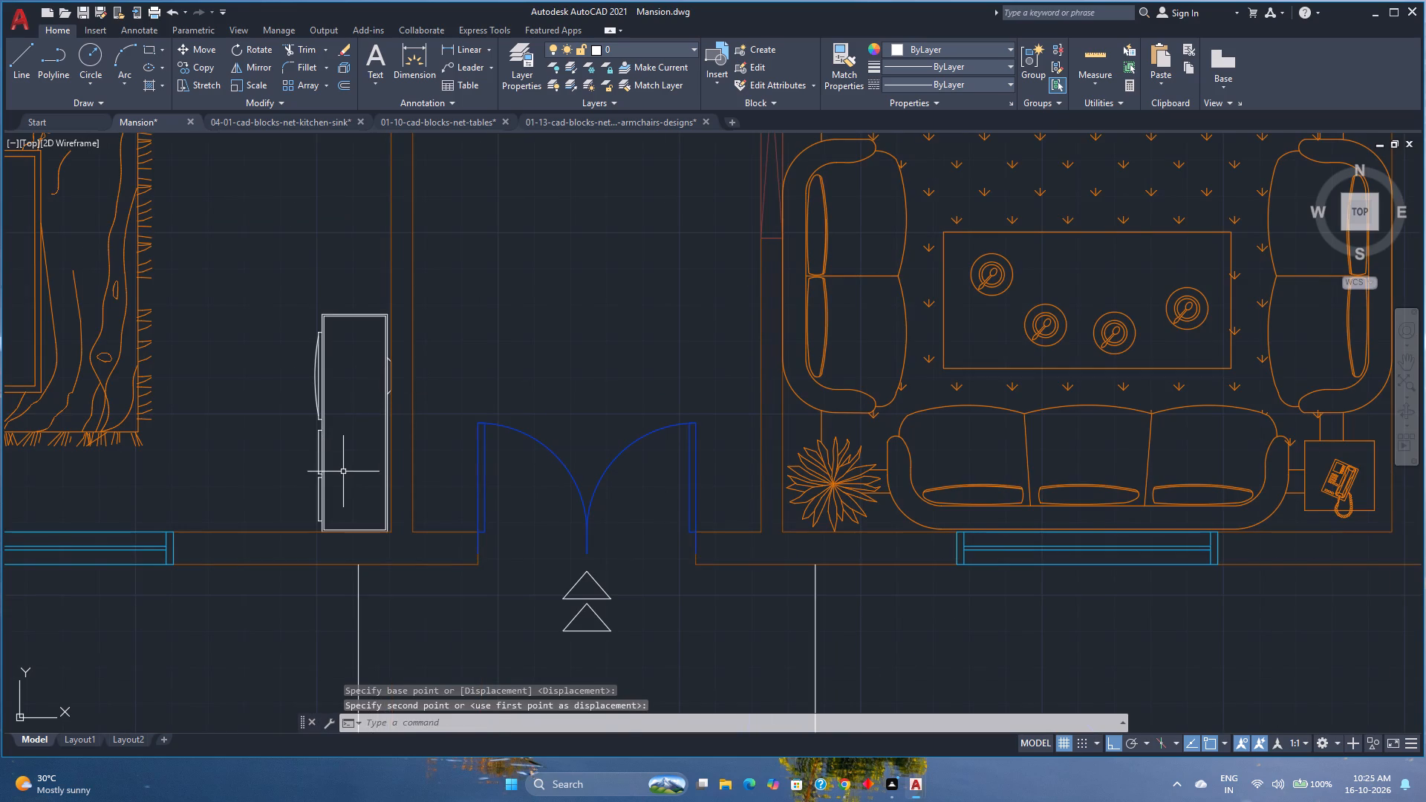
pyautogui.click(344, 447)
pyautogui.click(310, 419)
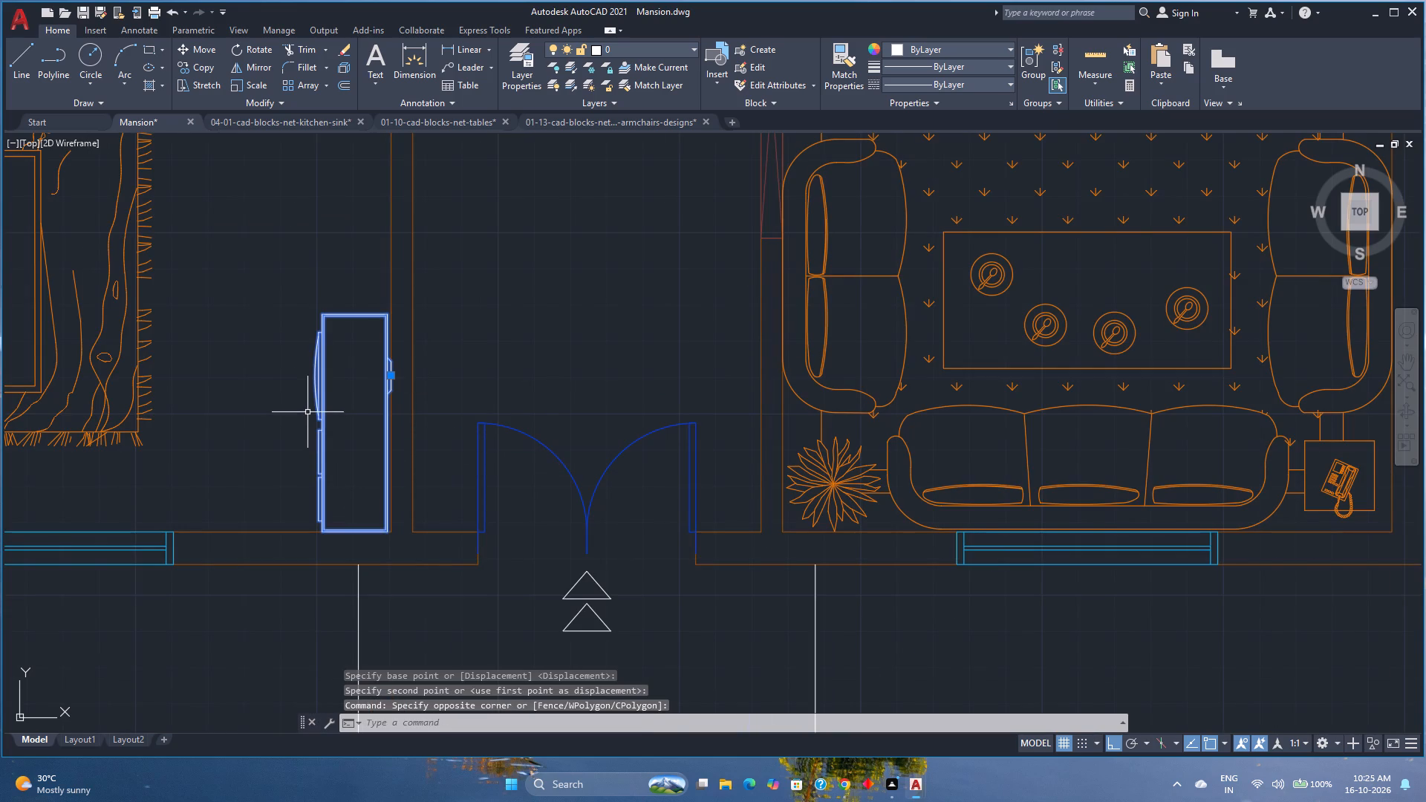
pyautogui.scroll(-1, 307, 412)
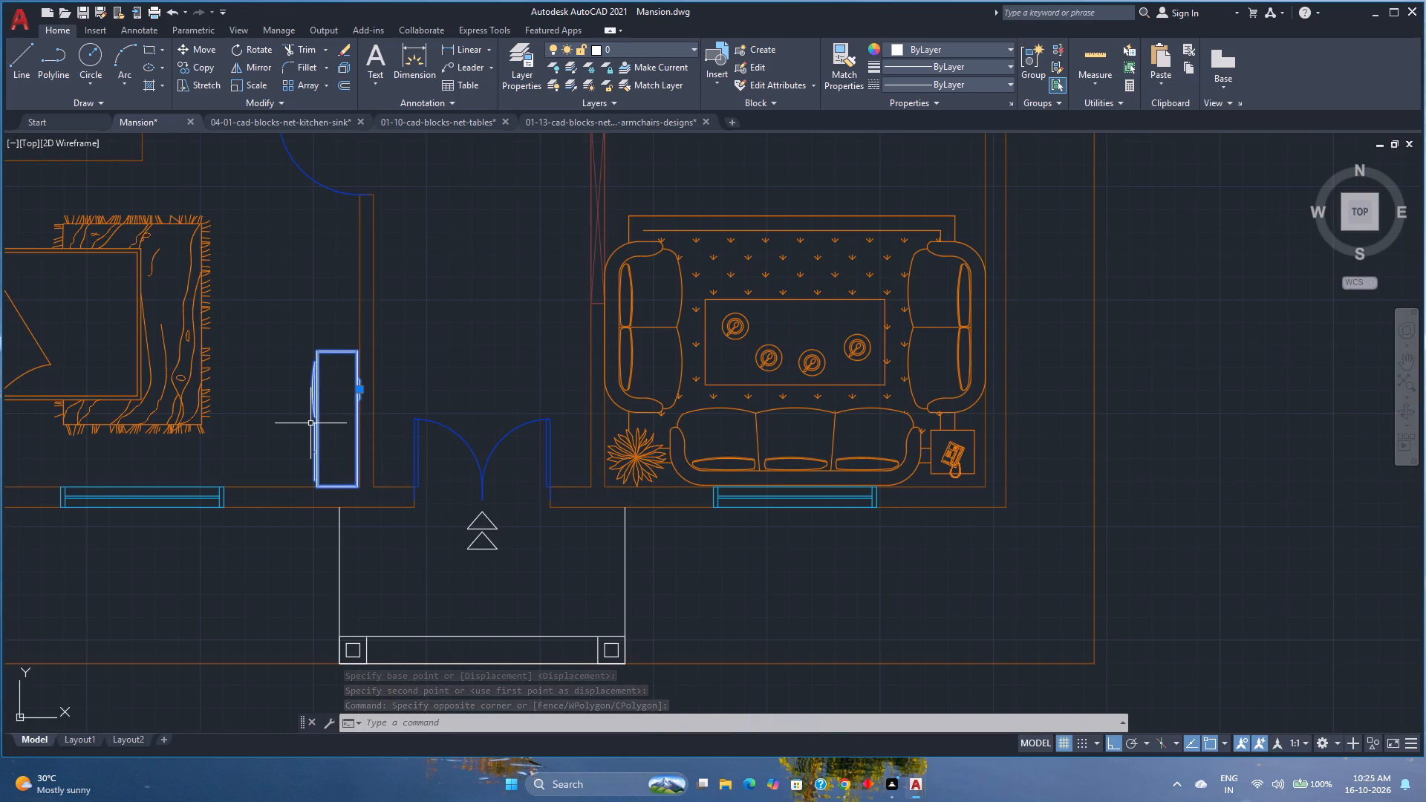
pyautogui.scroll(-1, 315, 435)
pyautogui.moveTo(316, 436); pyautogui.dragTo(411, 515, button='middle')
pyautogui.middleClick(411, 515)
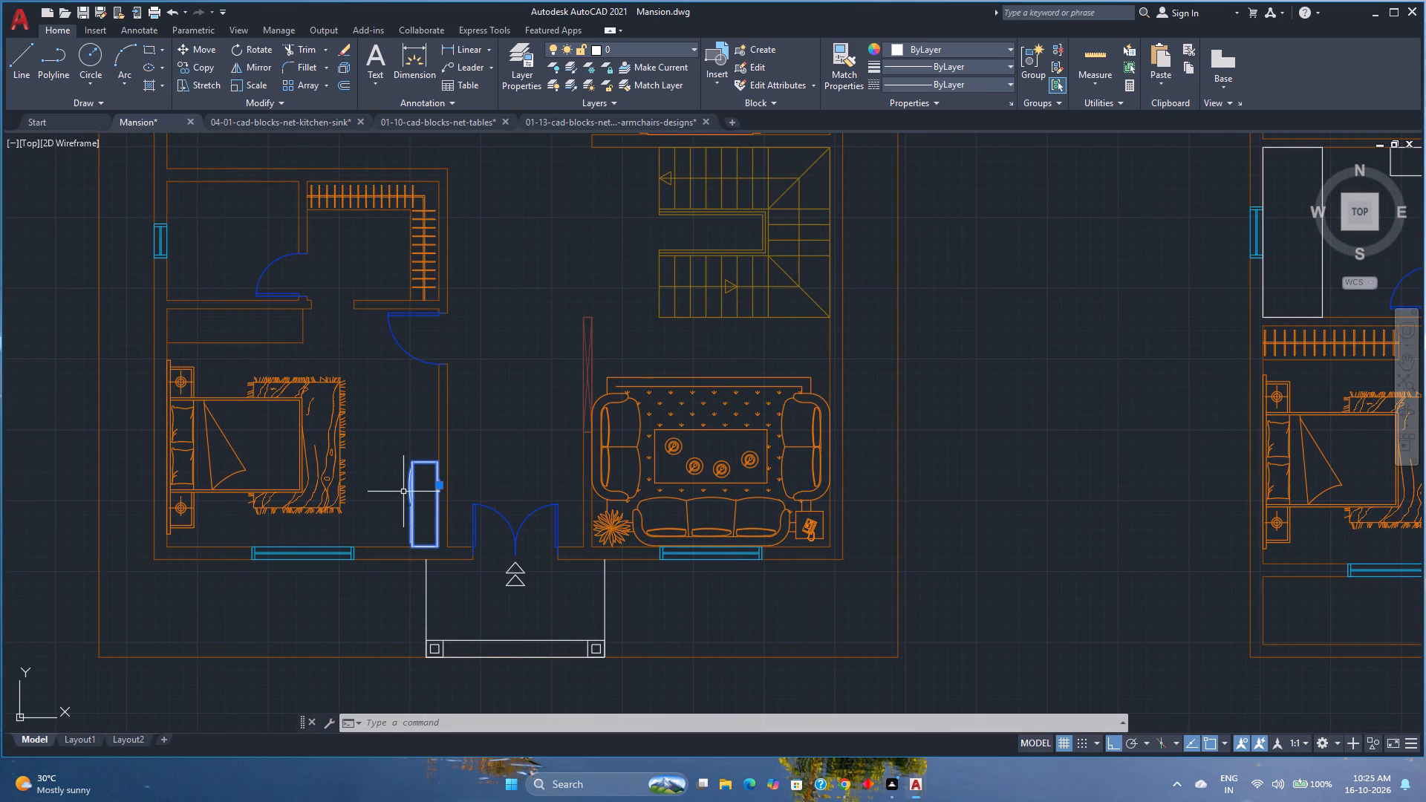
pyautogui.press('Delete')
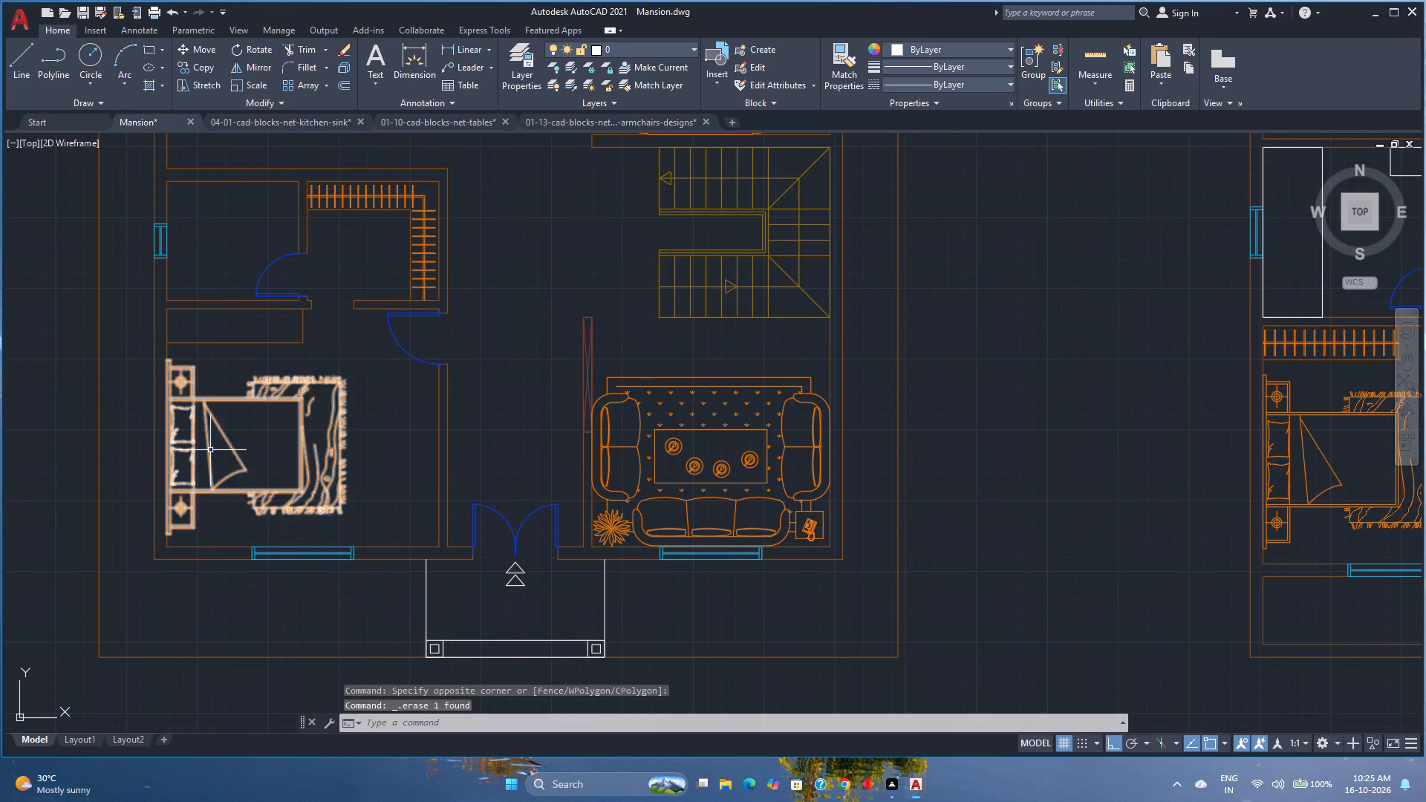
# Draw a 1' by 10' upright rectangle just outside the west wall of the second plan's empty upper room.
pyautogui.scroll(-1, 605, 525)
pyautogui.moveTo(680, 518); pyautogui.dragTo(267, 536, button='middle')
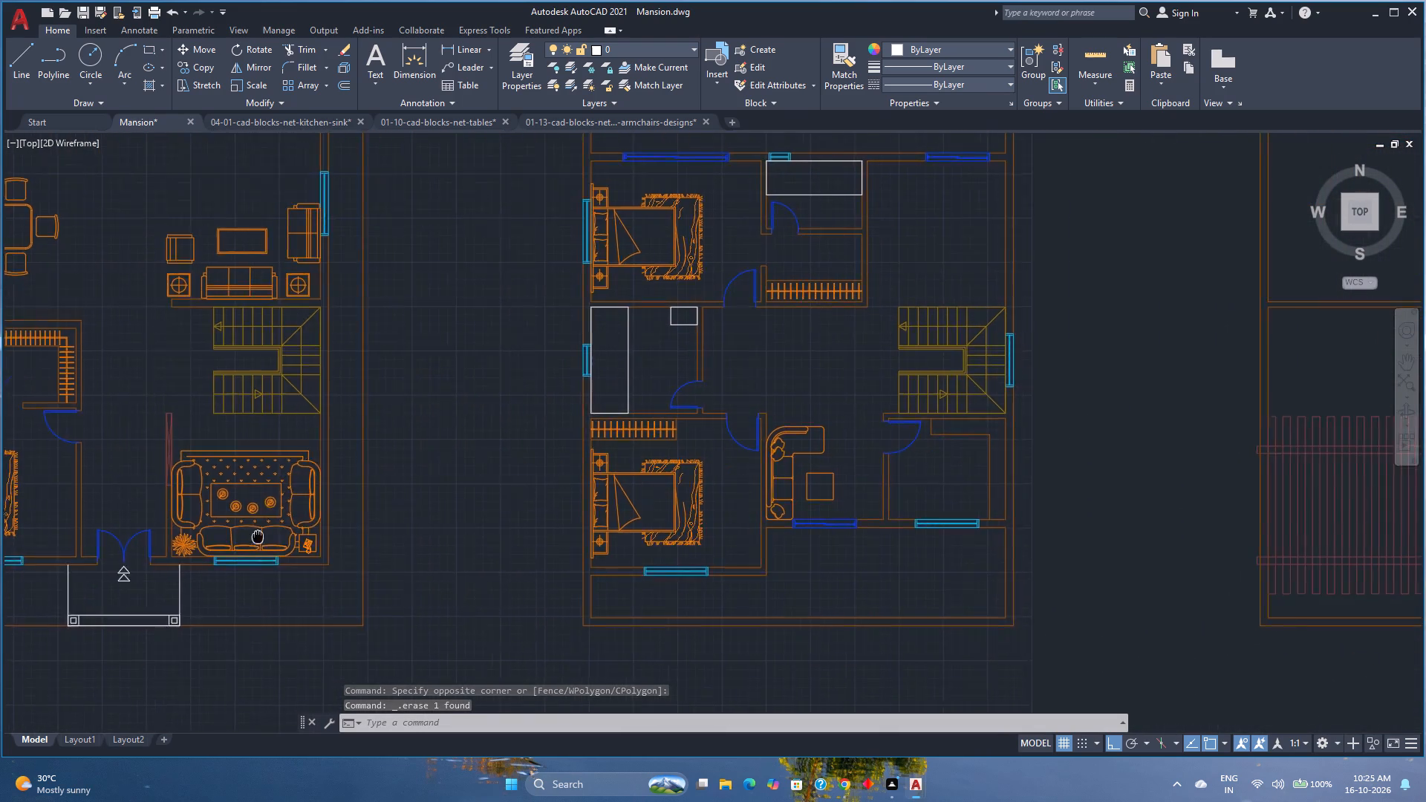
pyautogui.moveTo(267, 536); pyautogui.dragTo(583, 570, button='middle')
pyautogui.middleClick(583, 570)
pyautogui.middleClick(583, 570)
pyautogui.moveTo(733, 497); pyautogui.dragTo(637, 508, button='middle')
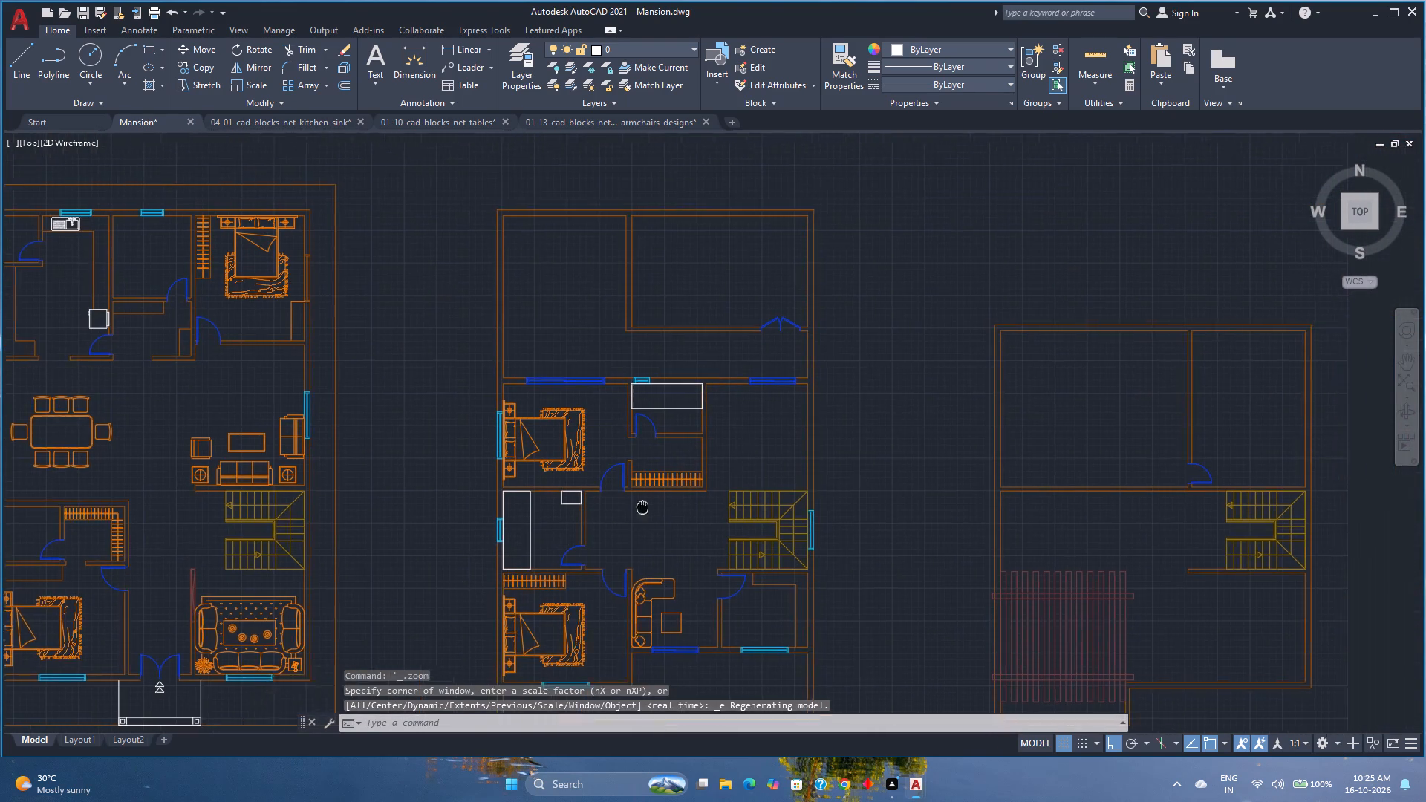
pyautogui.moveTo(637, 508); pyautogui.dragTo(511, 553, button='middle')
pyautogui.middleClick(510, 553)
pyautogui.scroll(1, 551, 350)
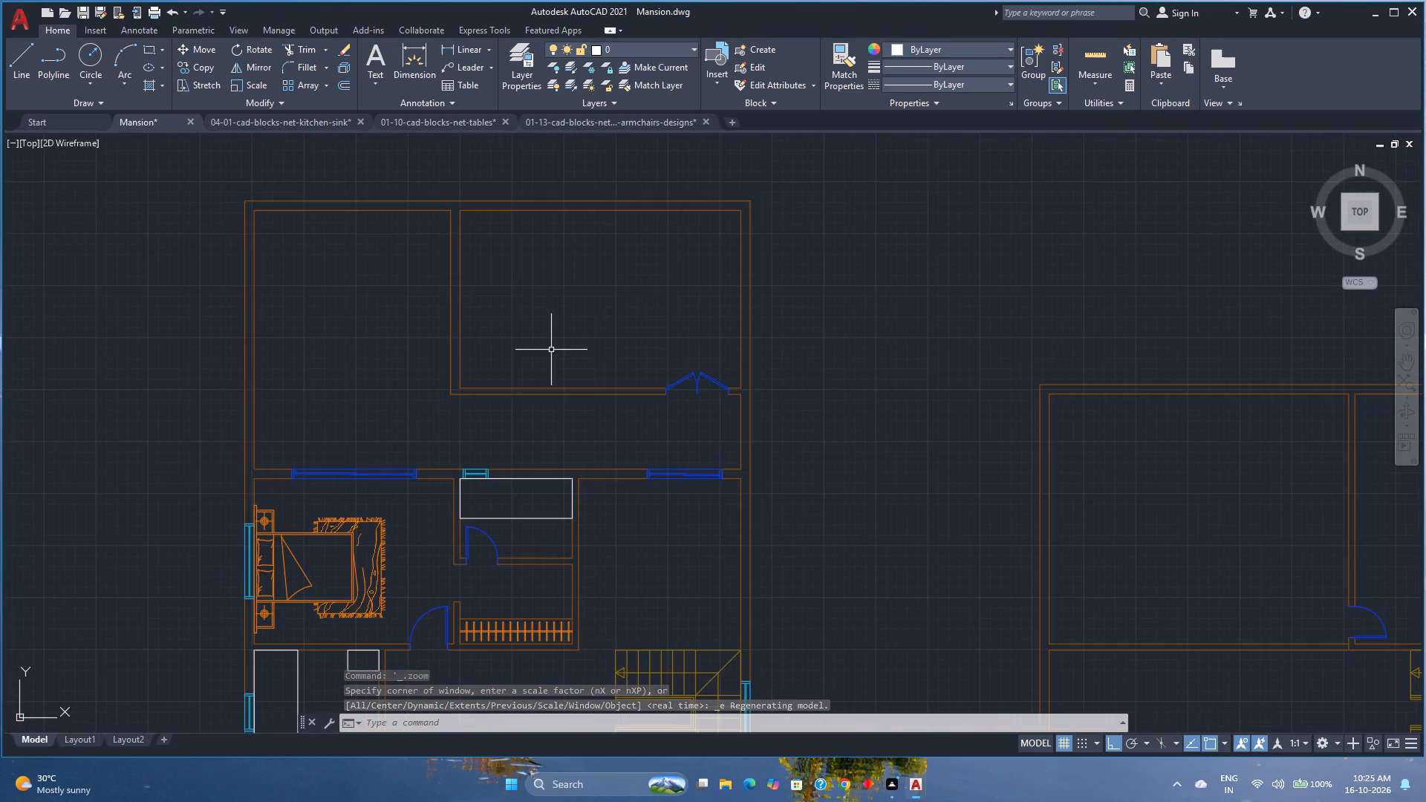
pyautogui.moveTo(551, 350); pyautogui.dragTo(541, 409, button='middle')
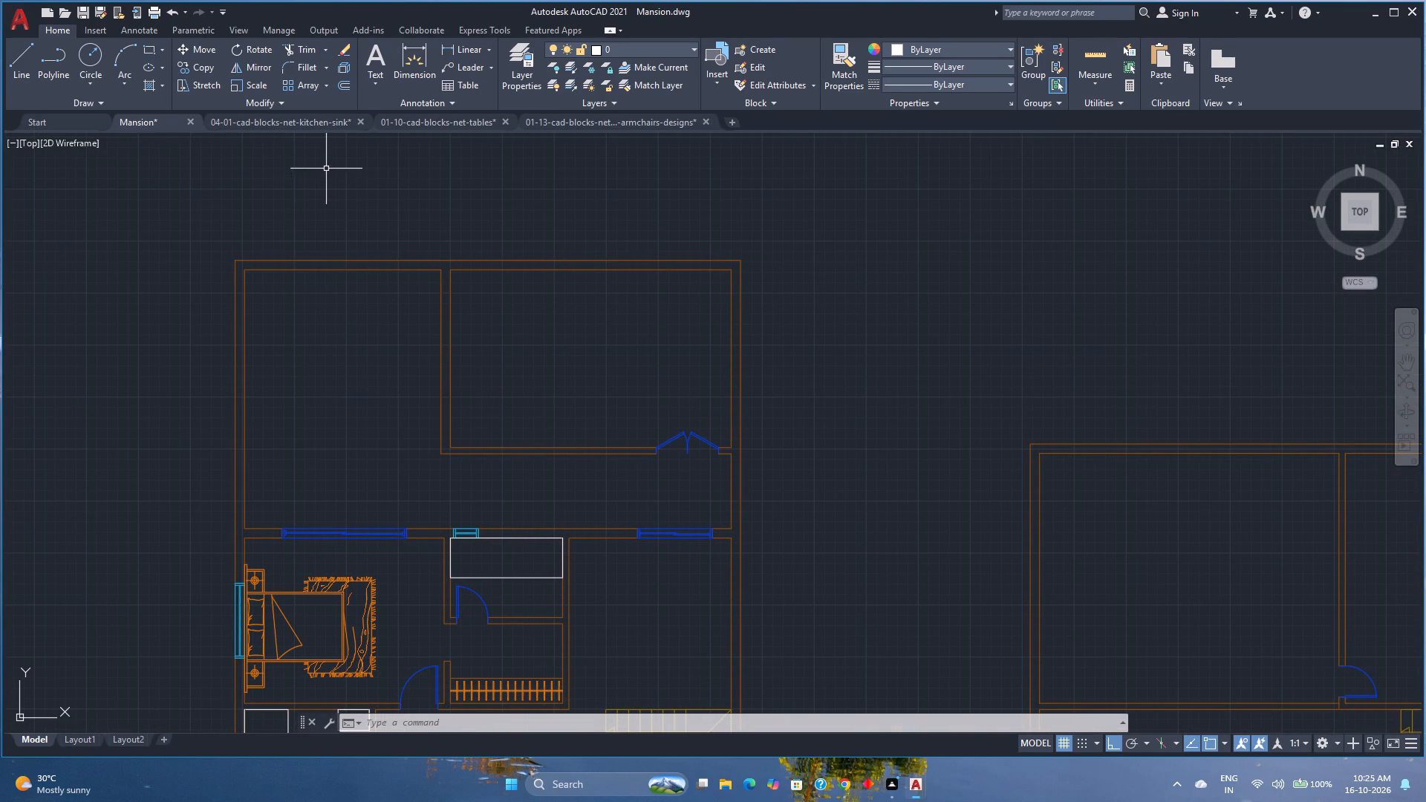
pyautogui.click(149, 50)
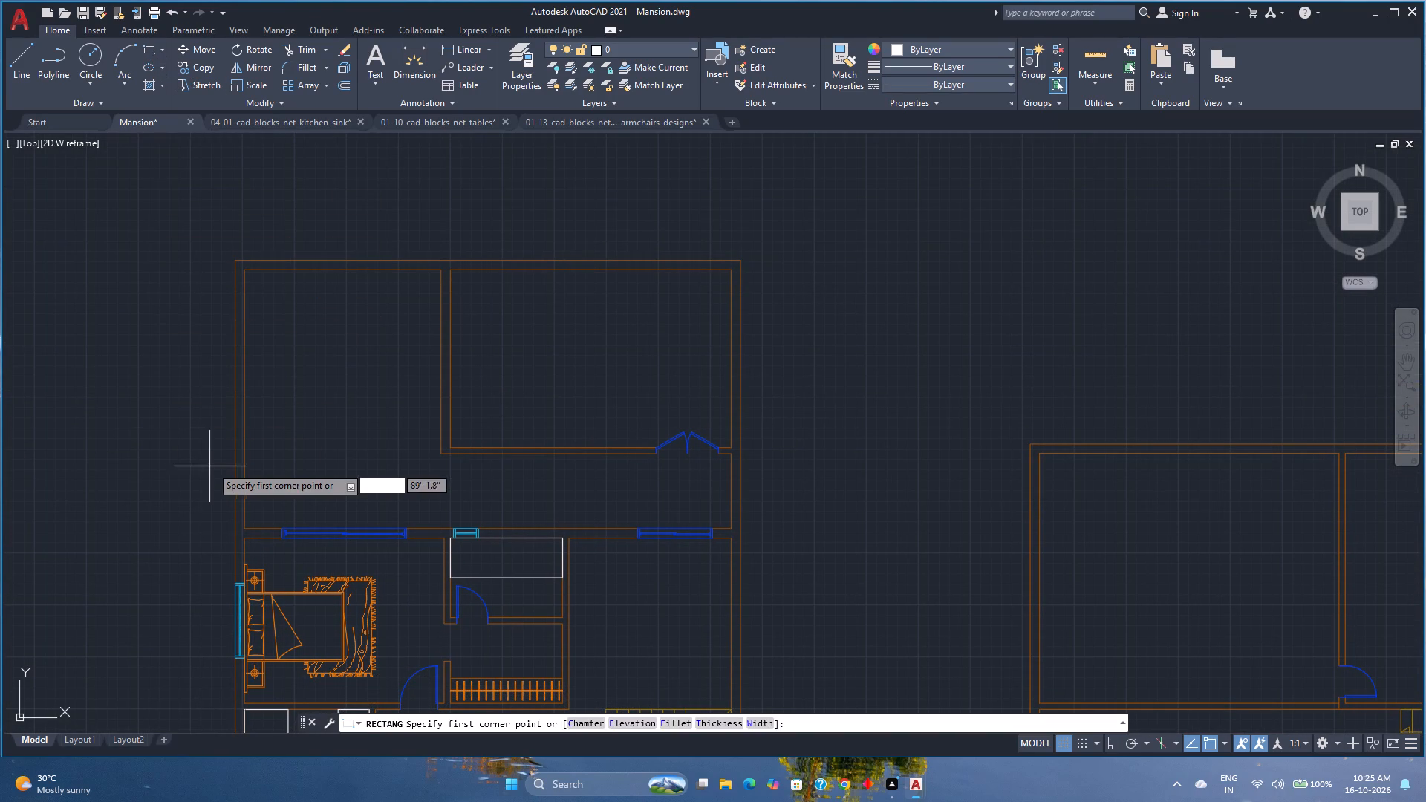
pyautogui.click(201, 463)
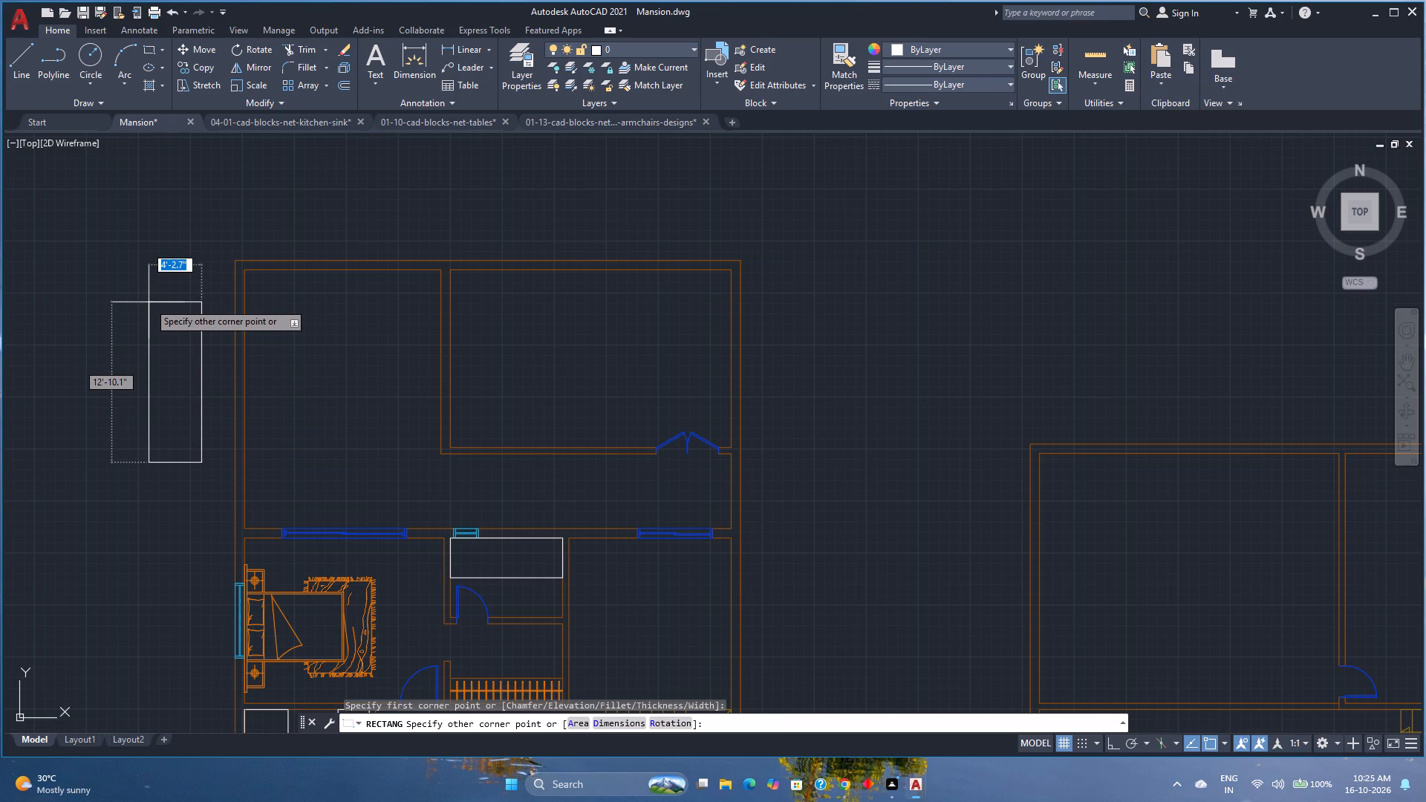
pyautogui.press('1')
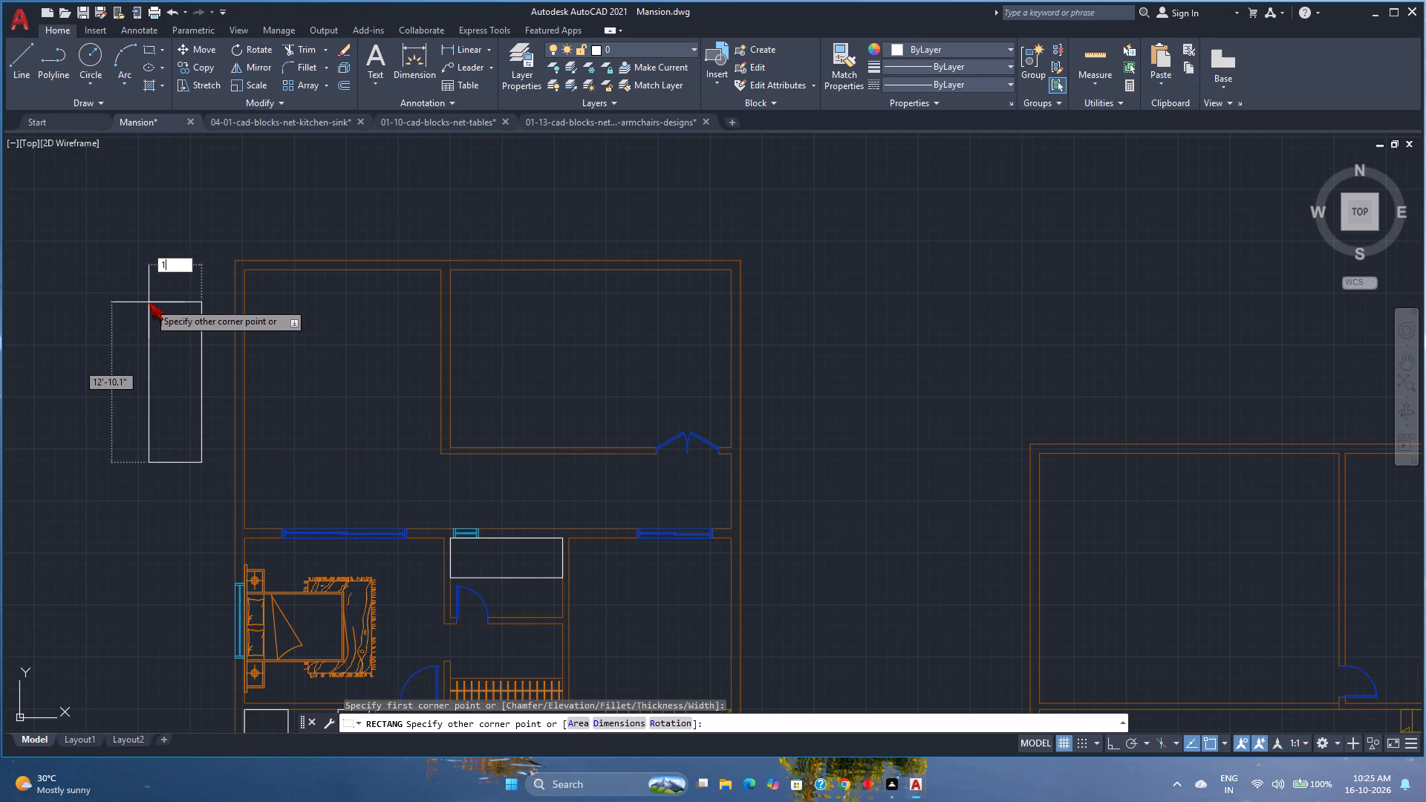
pyautogui.press("'")
pyautogui.press(',')
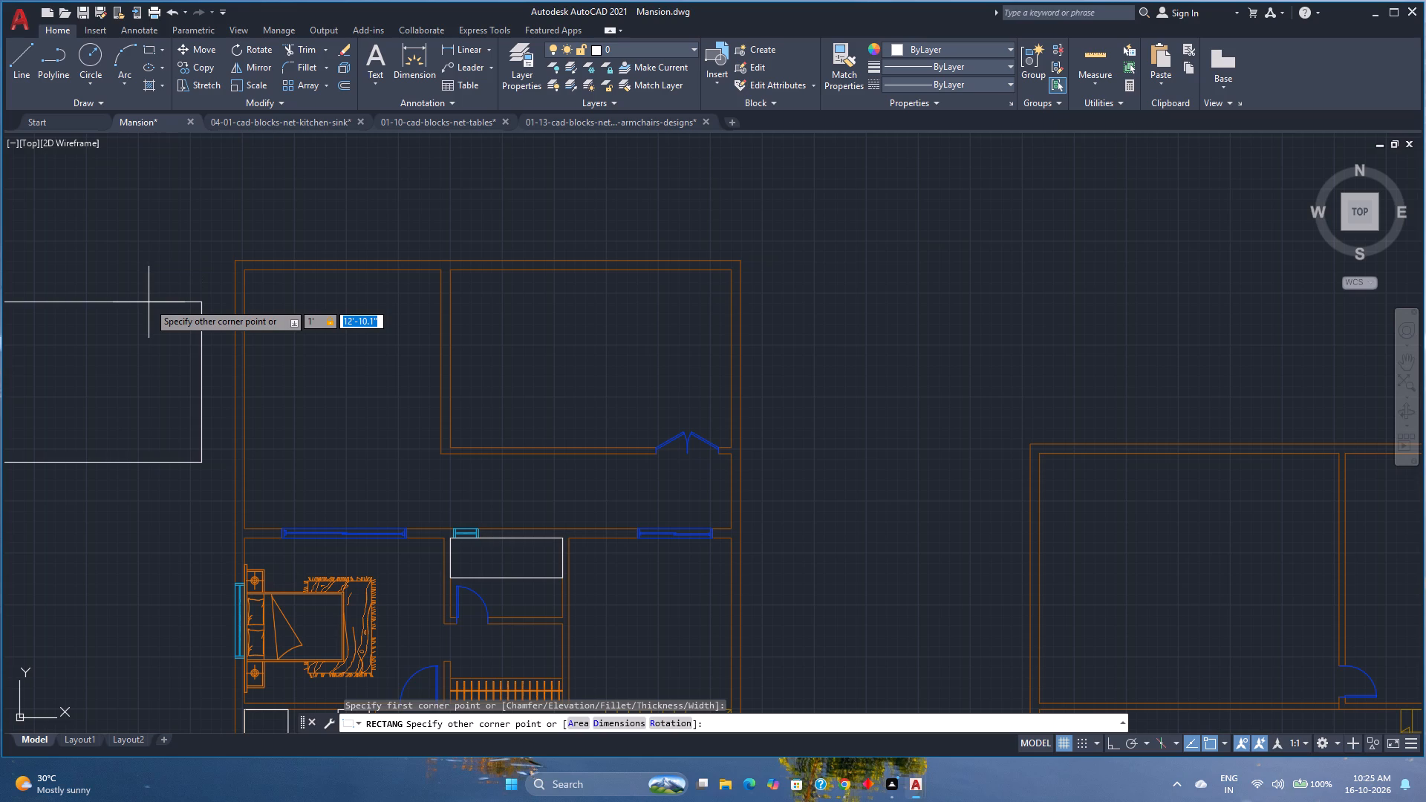
pyautogui.write("10'")
pyautogui.press('Return')
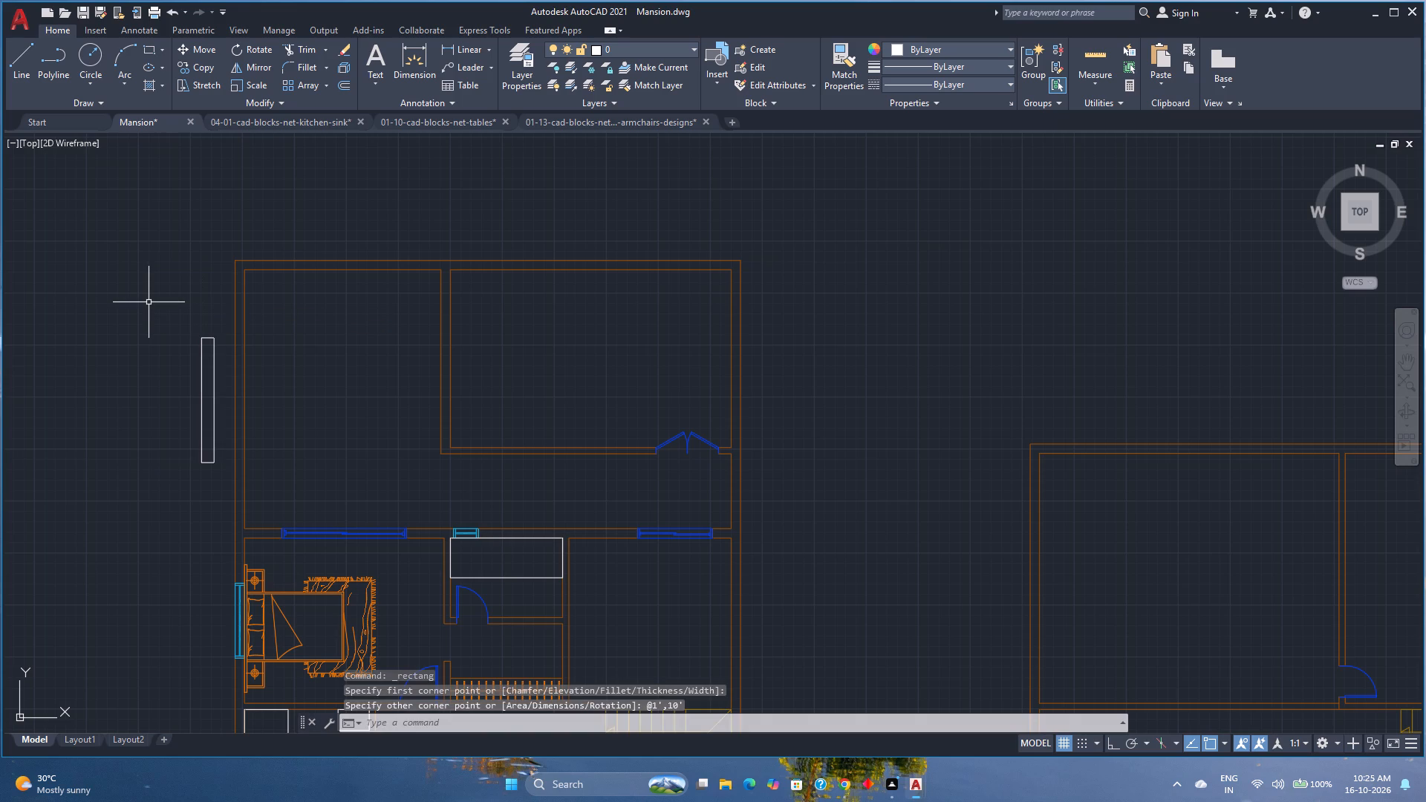
# Move the 1' by 10' rectangle by its west side's midpoint to the dividing wall's midpoint inside the upper east room.
pyautogui.click(200, 385)
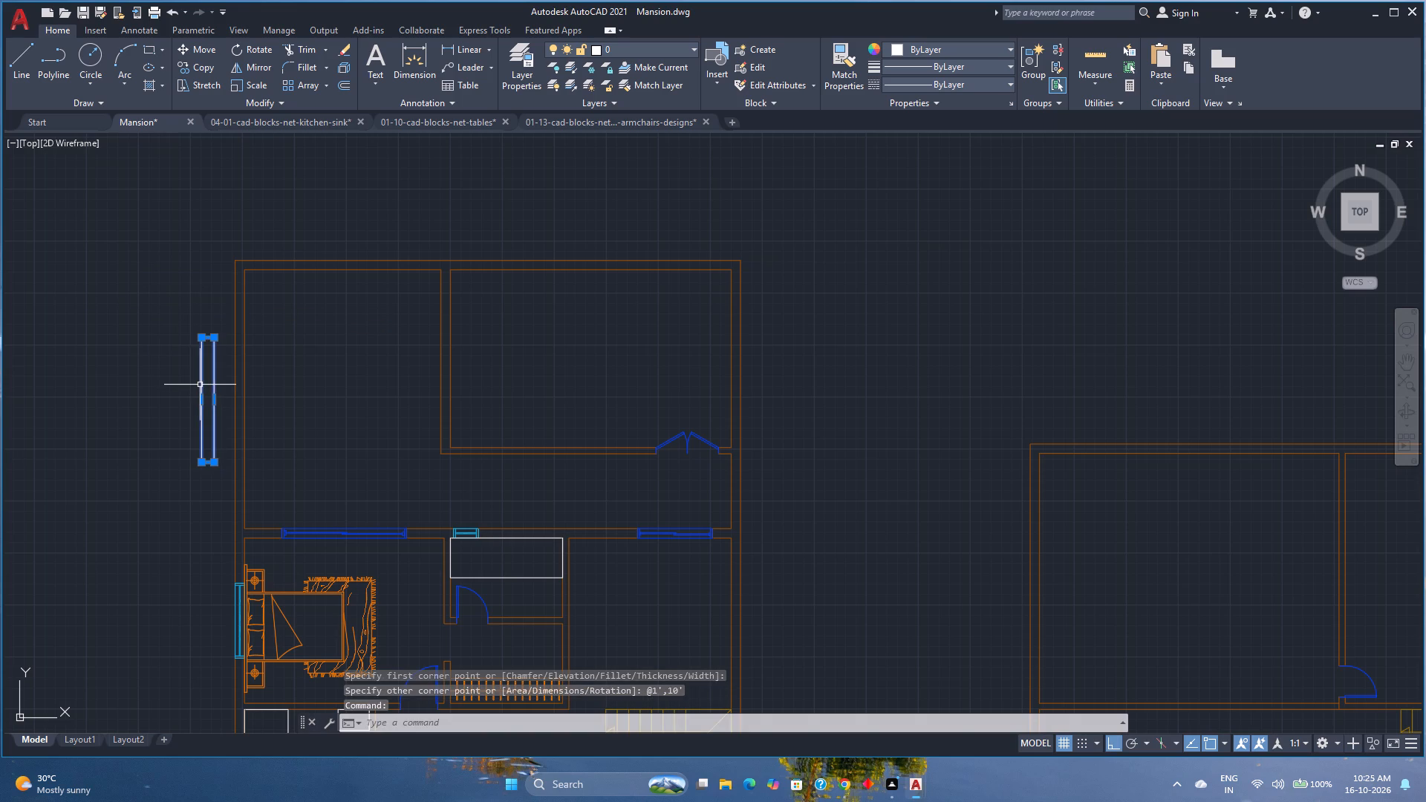
pyautogui.click(204, 48)
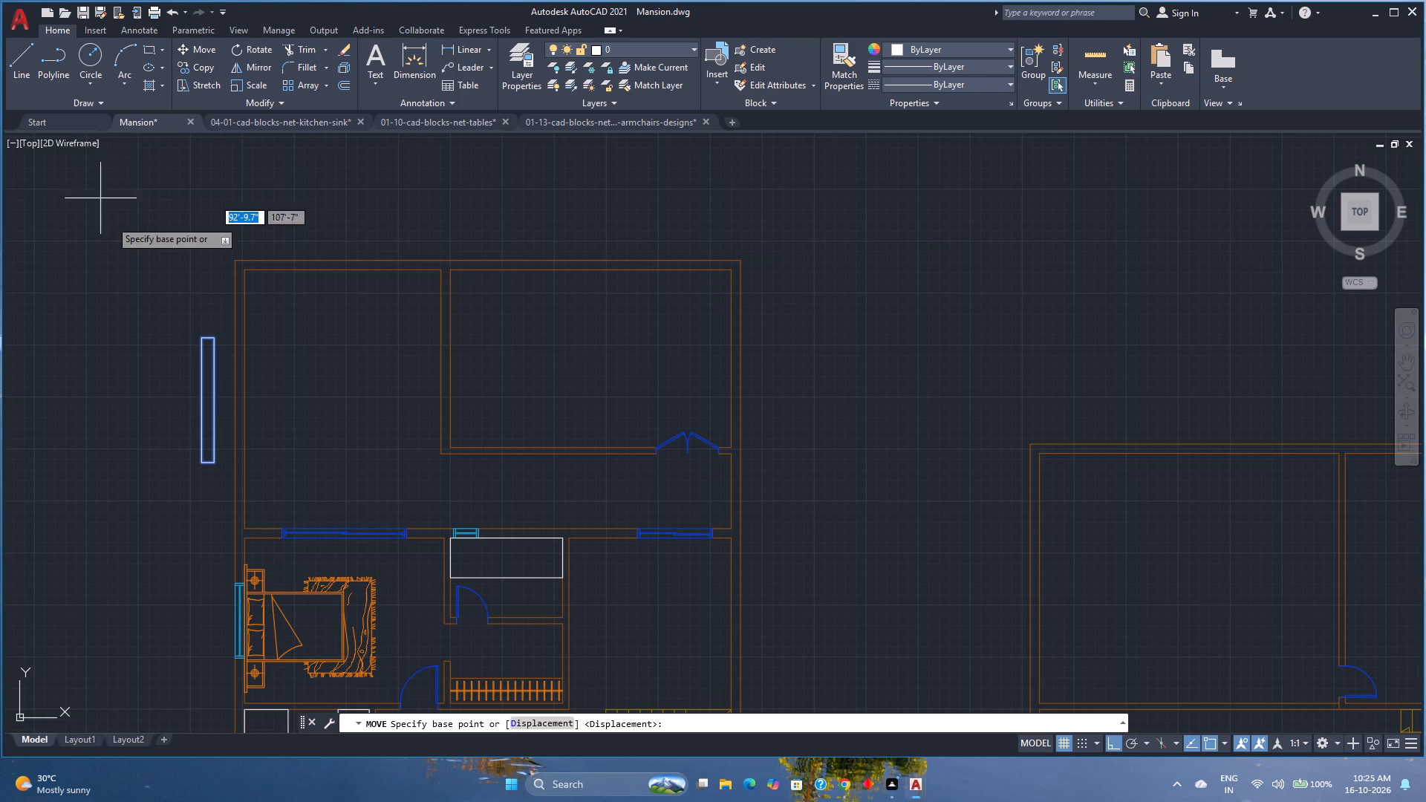
pyautogui.click(202, 401)
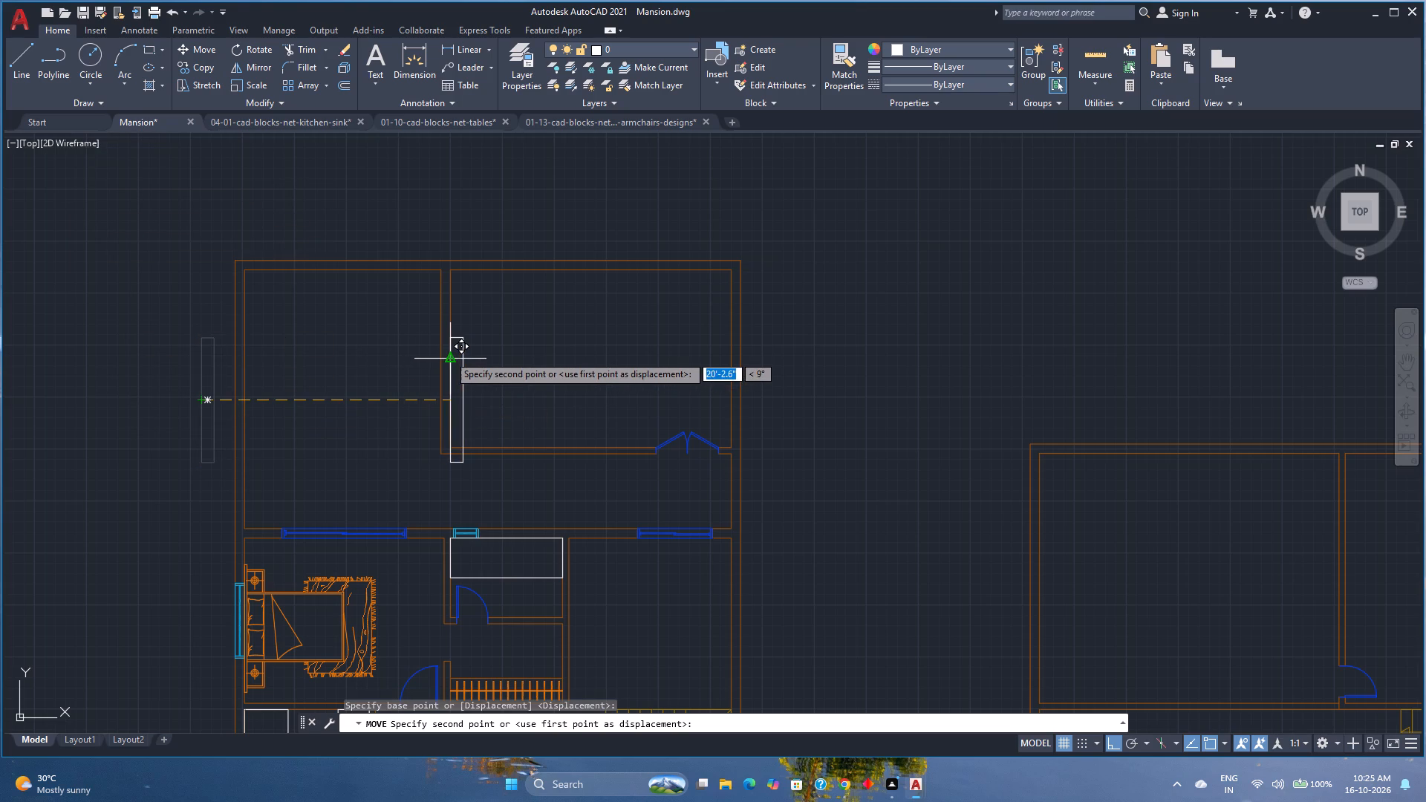
pyautogui.click(449, 355)
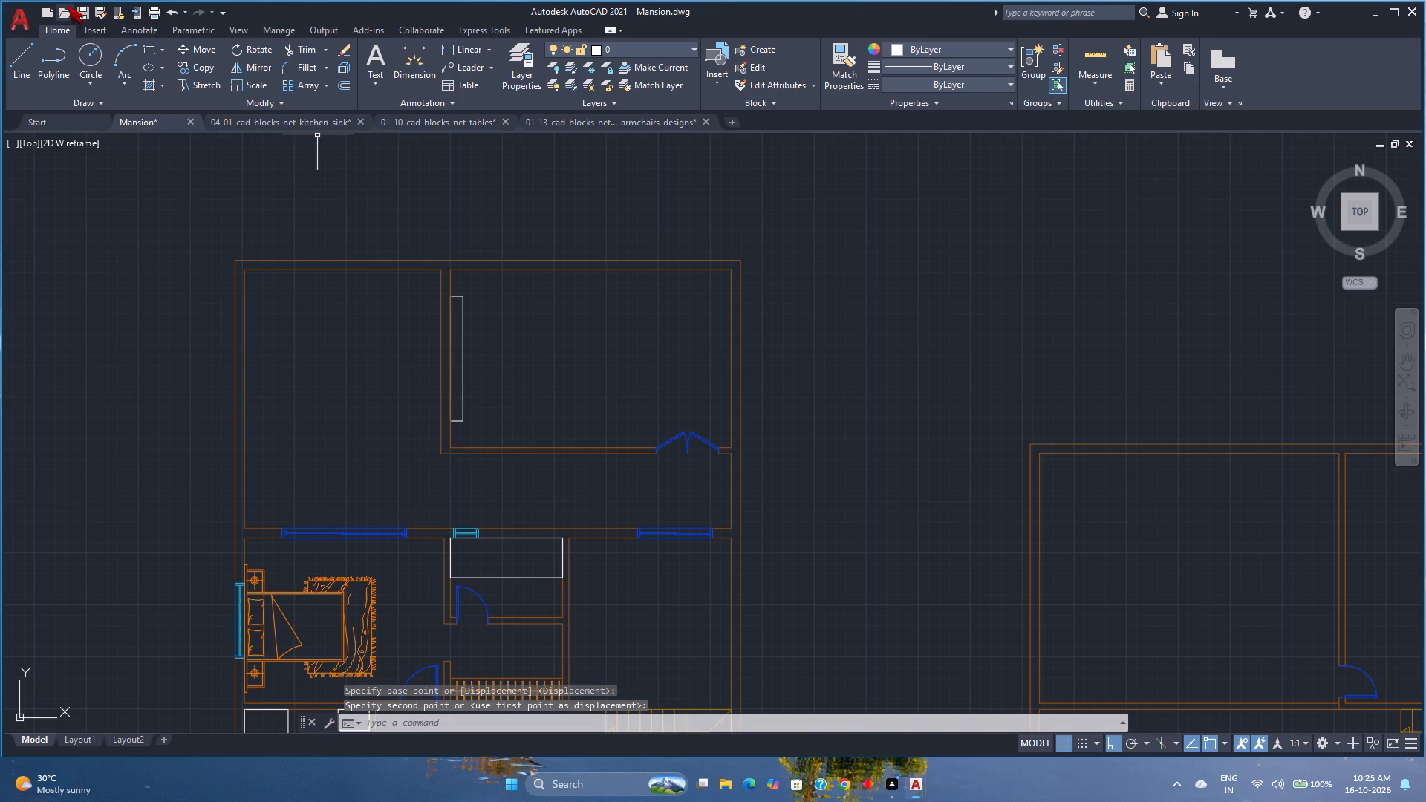
# Draw a 1'10" by 1'11" rectangle in the room's southwest inner corner, just below the tall rectangle.
pyautogui.click(146, 48)
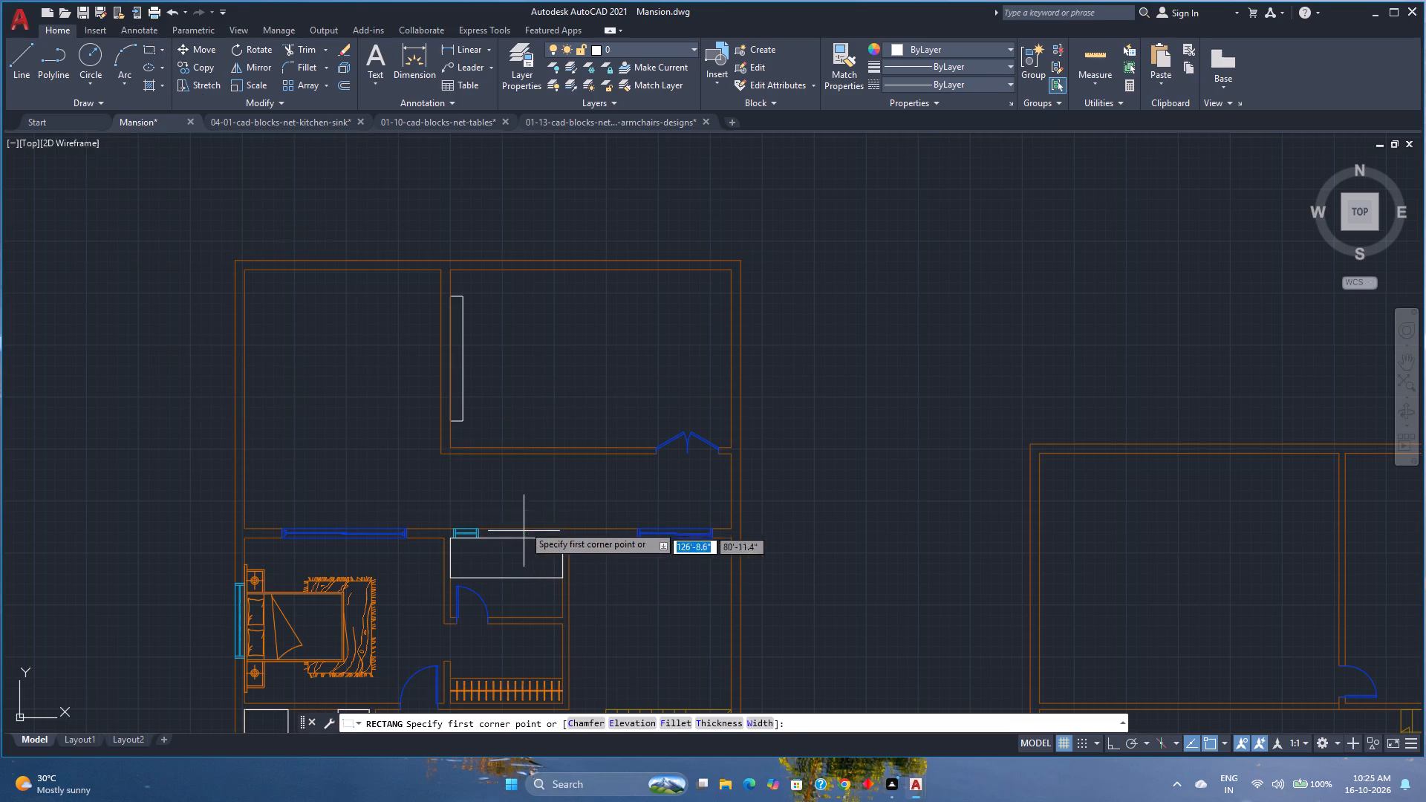
pyautogui.scroll(3, 467, 441)
pyautogui.click(395, 474)
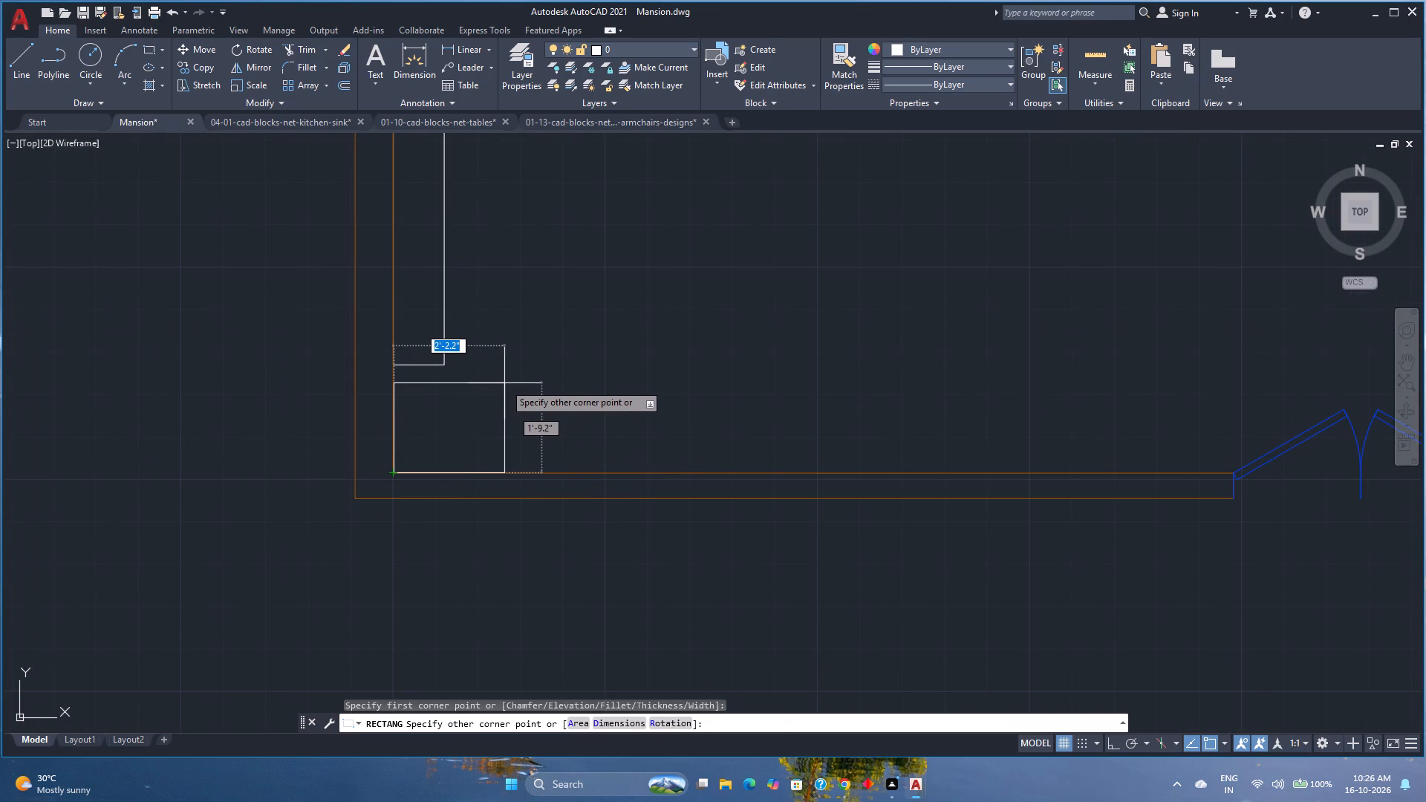
pyautogui.press('2')
pyautogui.press("'")
pyautogui.press('BackSpace')
pyautogui.press('BackSpace')
pyautogui.write("1'")
pyautogui.write('10')
pyautogui.hotkey('shift', '"')
pyautogui.press(',')
pyautogui.write("1'")
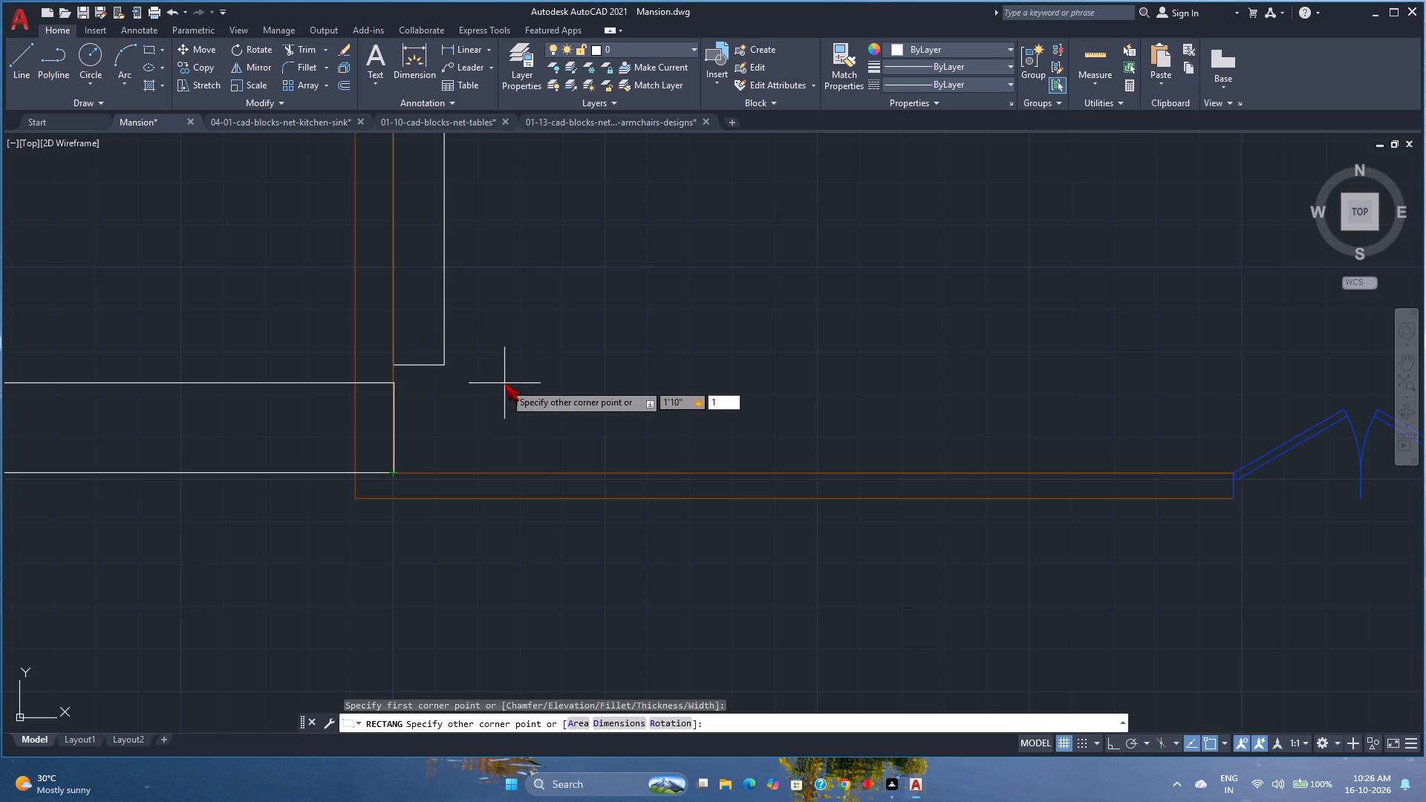
pyautogui.write('11"')
pyautogui.press('Return')
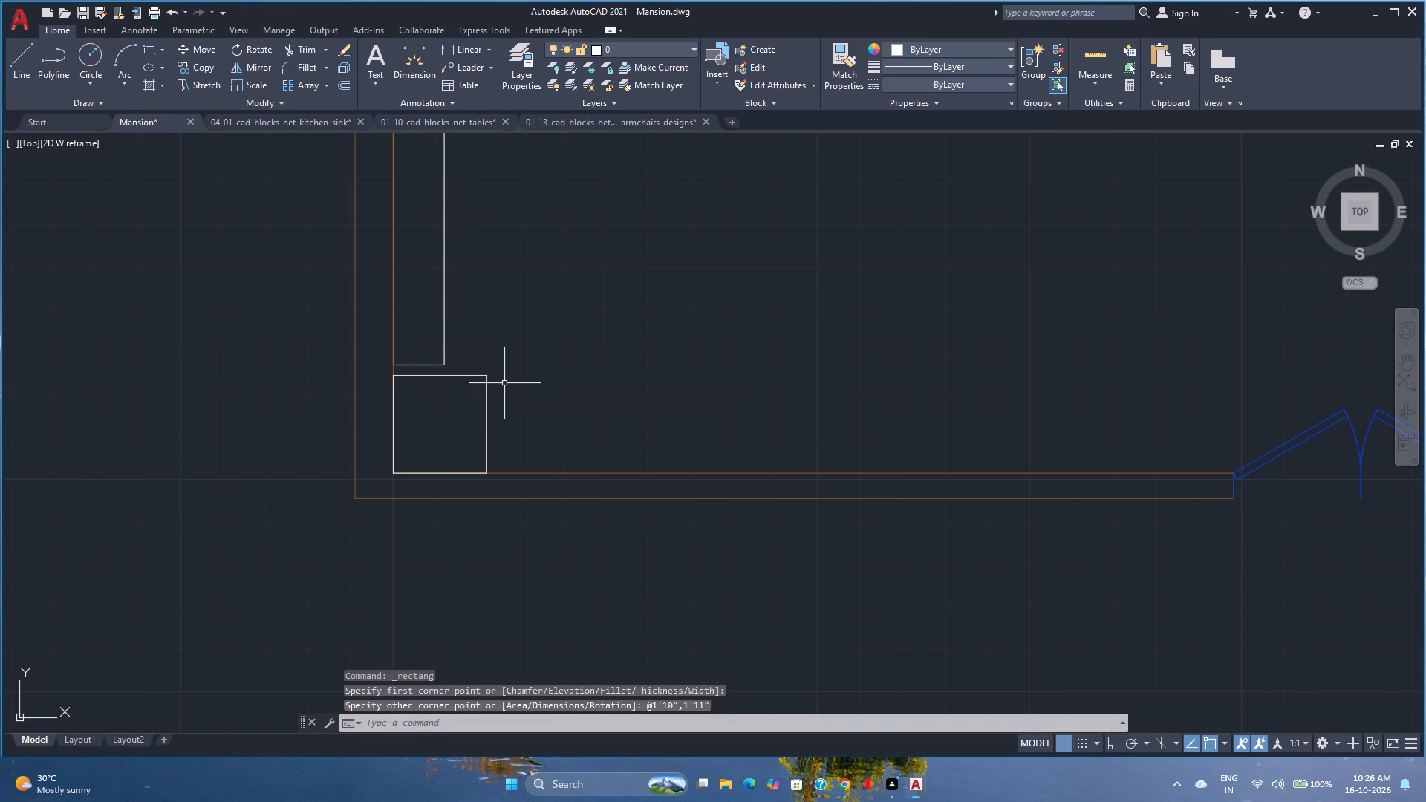
# Offset the corner rectangle 2" inward.
pyautogui.click(343, 82)
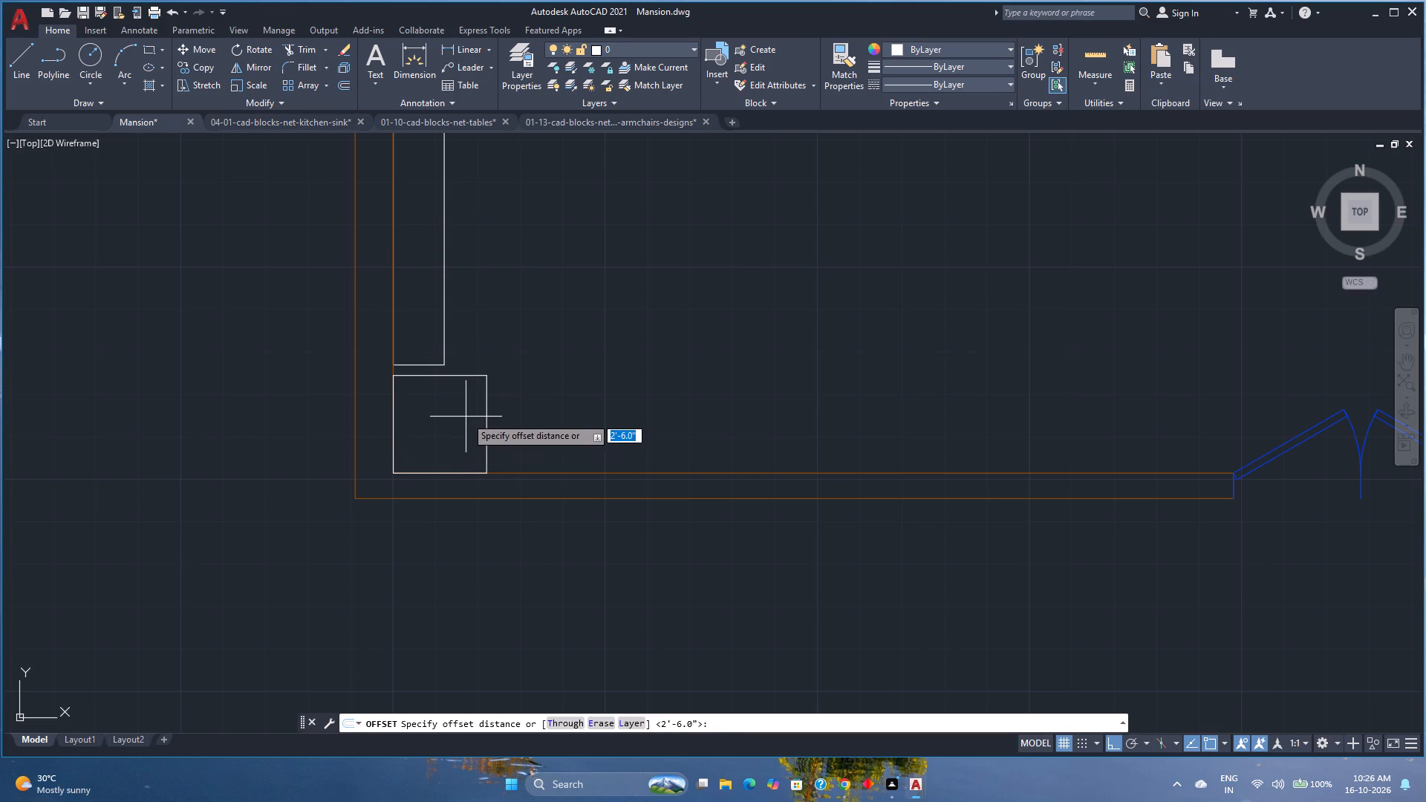
pyautogui.press('2')
pyautogui.press('Return')
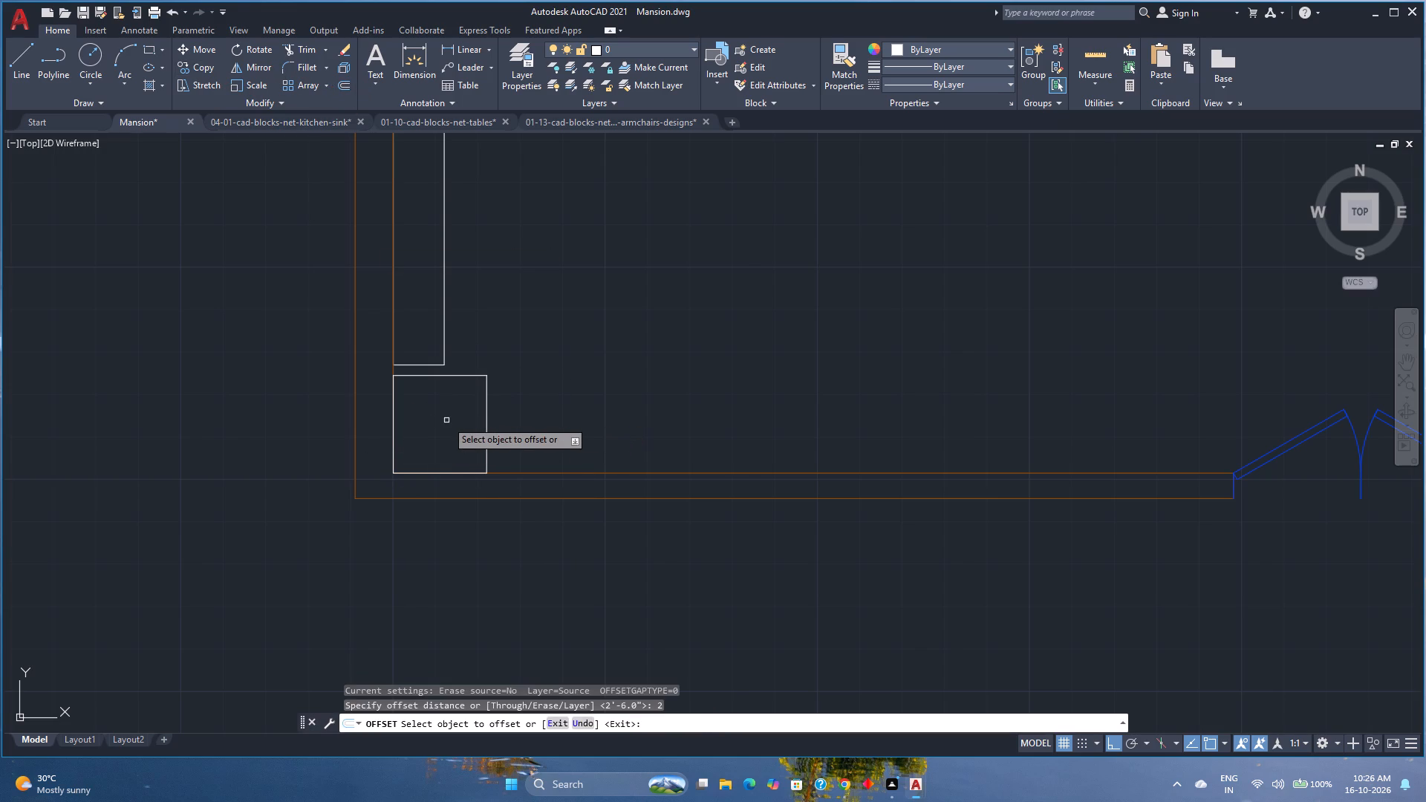
pyautogui.click(469, 374)
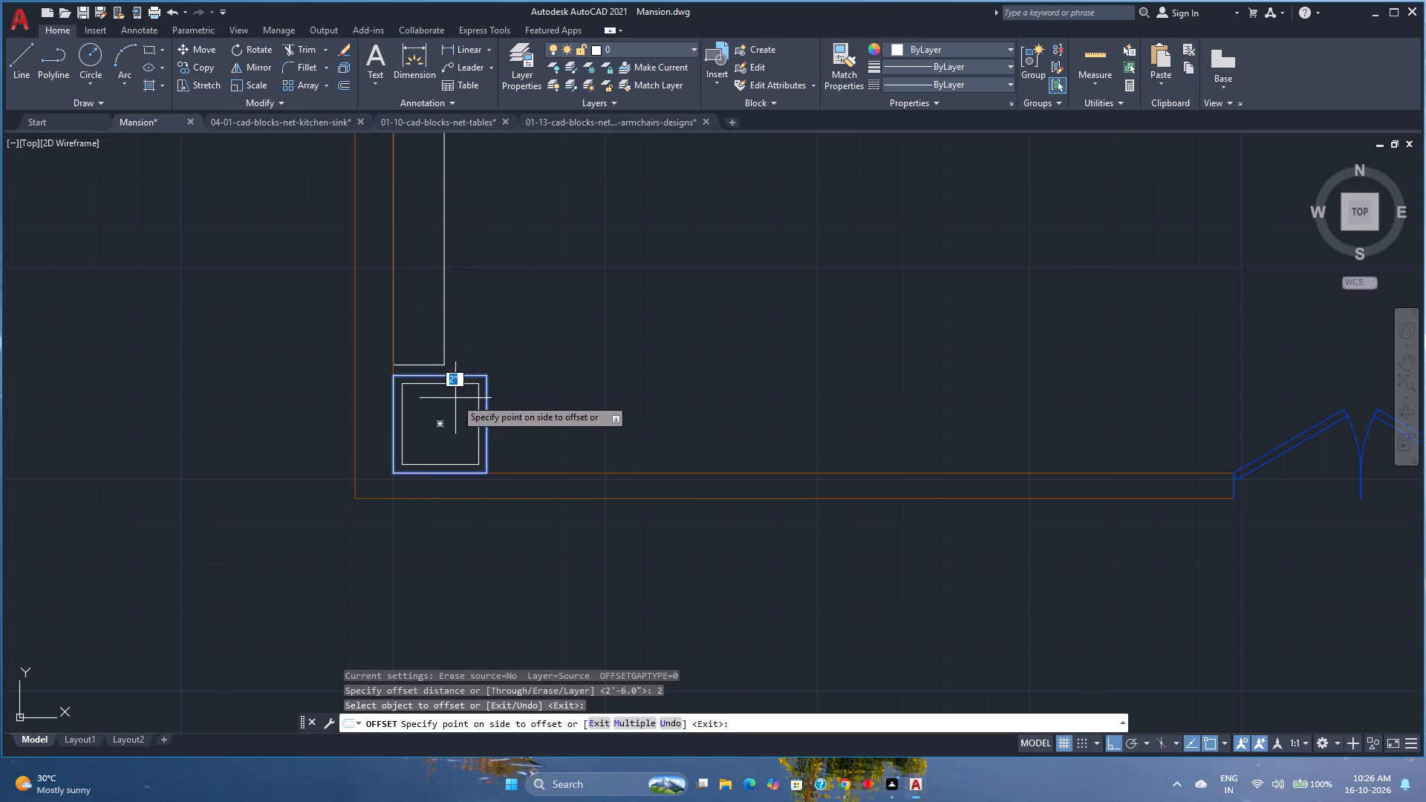
pyautogui.click(452, 407)
pyautogui.press('Escape')
# Mirror both nested corner rectangles about the tall rectangle's horizontal midline into the room's northwest corner, keeping the originals.
pyautogui.scroll(-1, 455, 411)
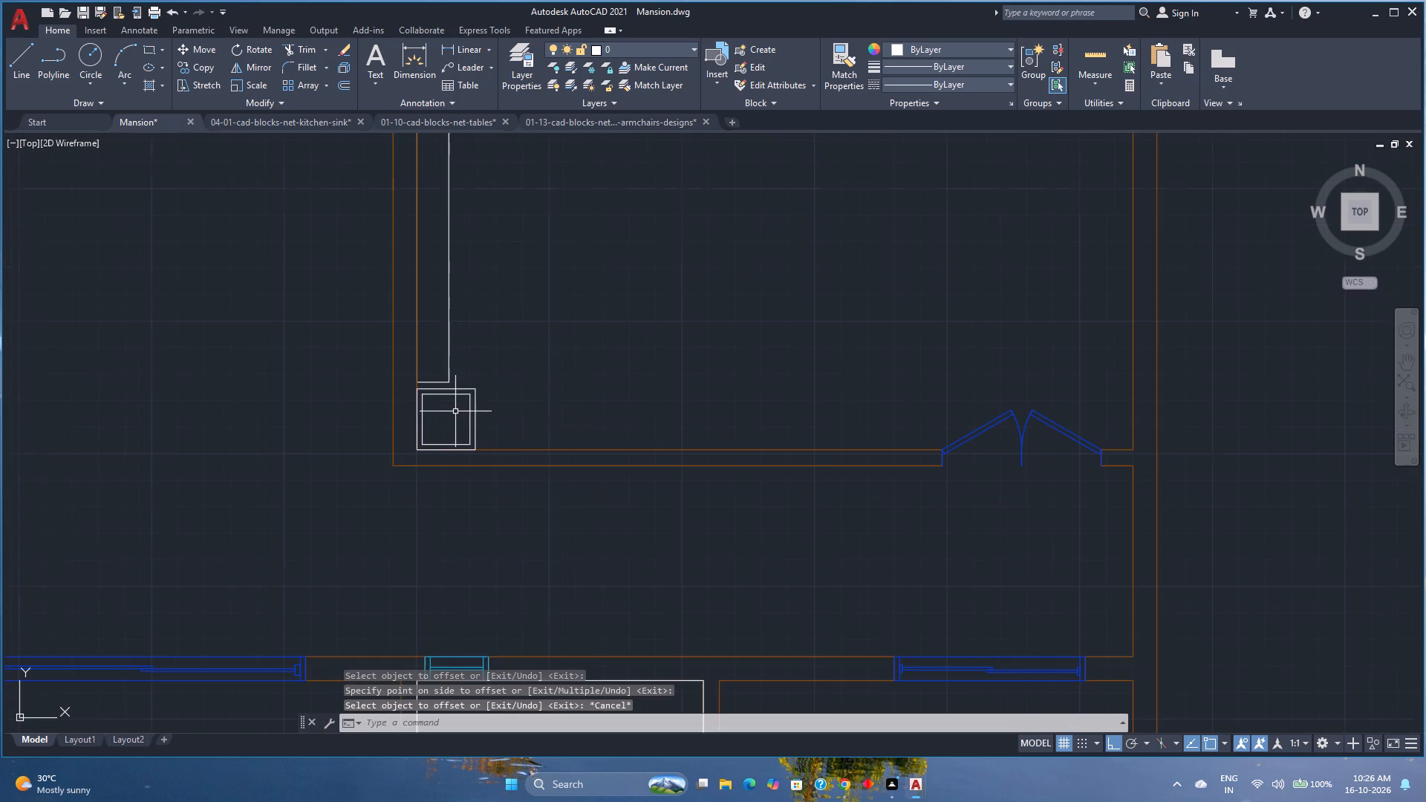
pyautogui.scroll(-2, 469, 426)
pyautogui.scroll(3, 477, 429)
pyautogui.click(477, 429)
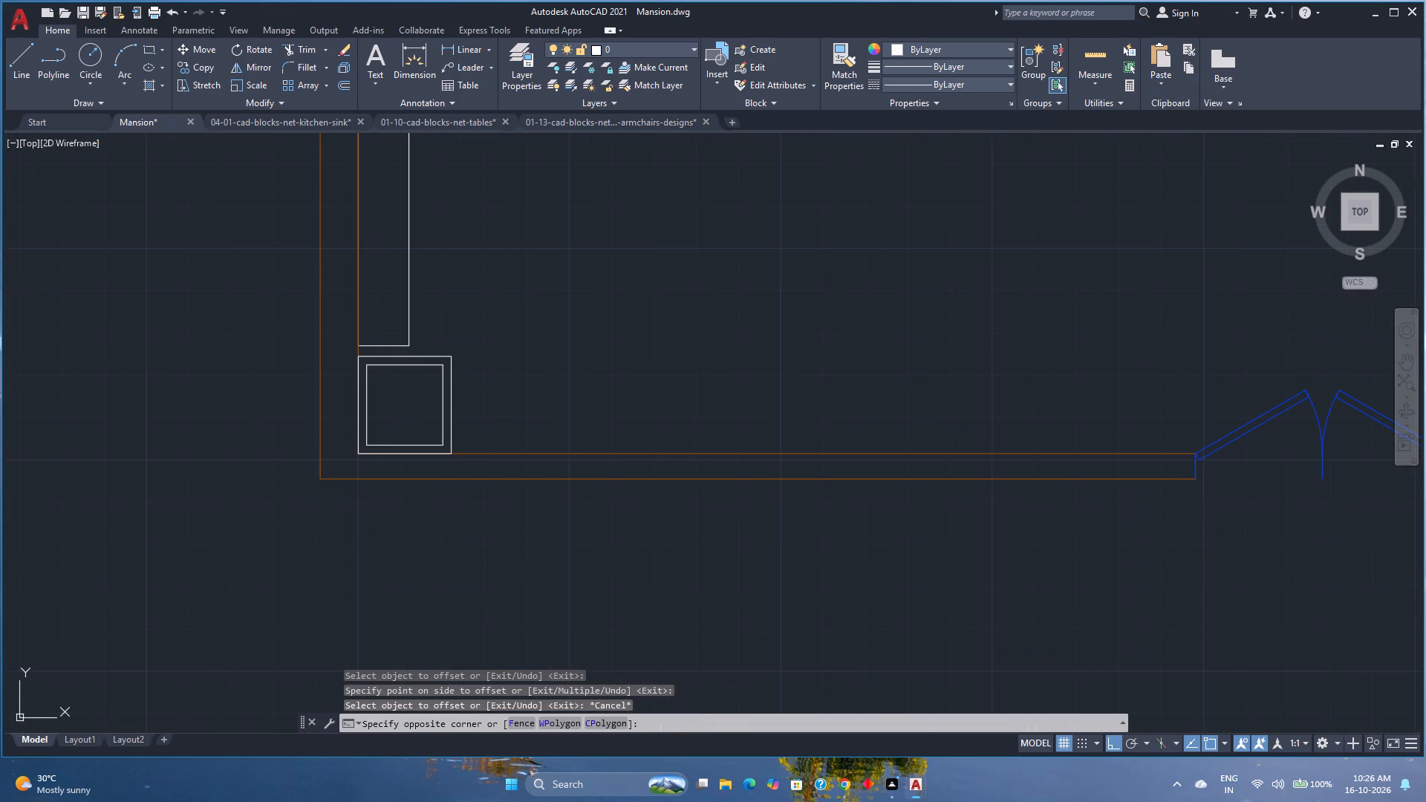
pyautogui.click(408, 401)
pyautogui.scroll(-3, 423, 411)
pyautogui.moveTo(481, 345); pyautogui.dragTo(481, 353, button='middle')
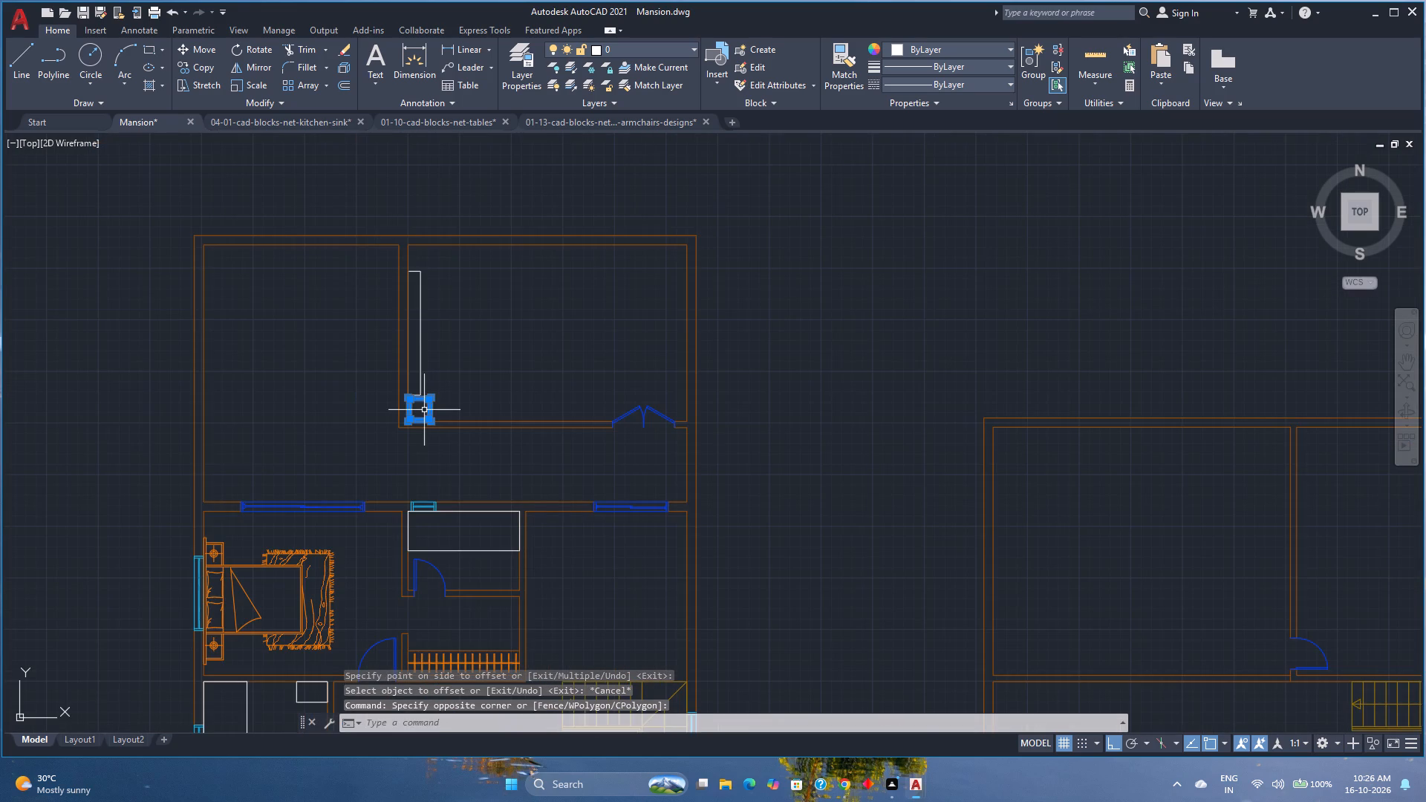
pyautogui.moveTo(481, 353); pyautogui.dragTo(436, 413, button='middle')
pyautogui.middleClick(435, 413)
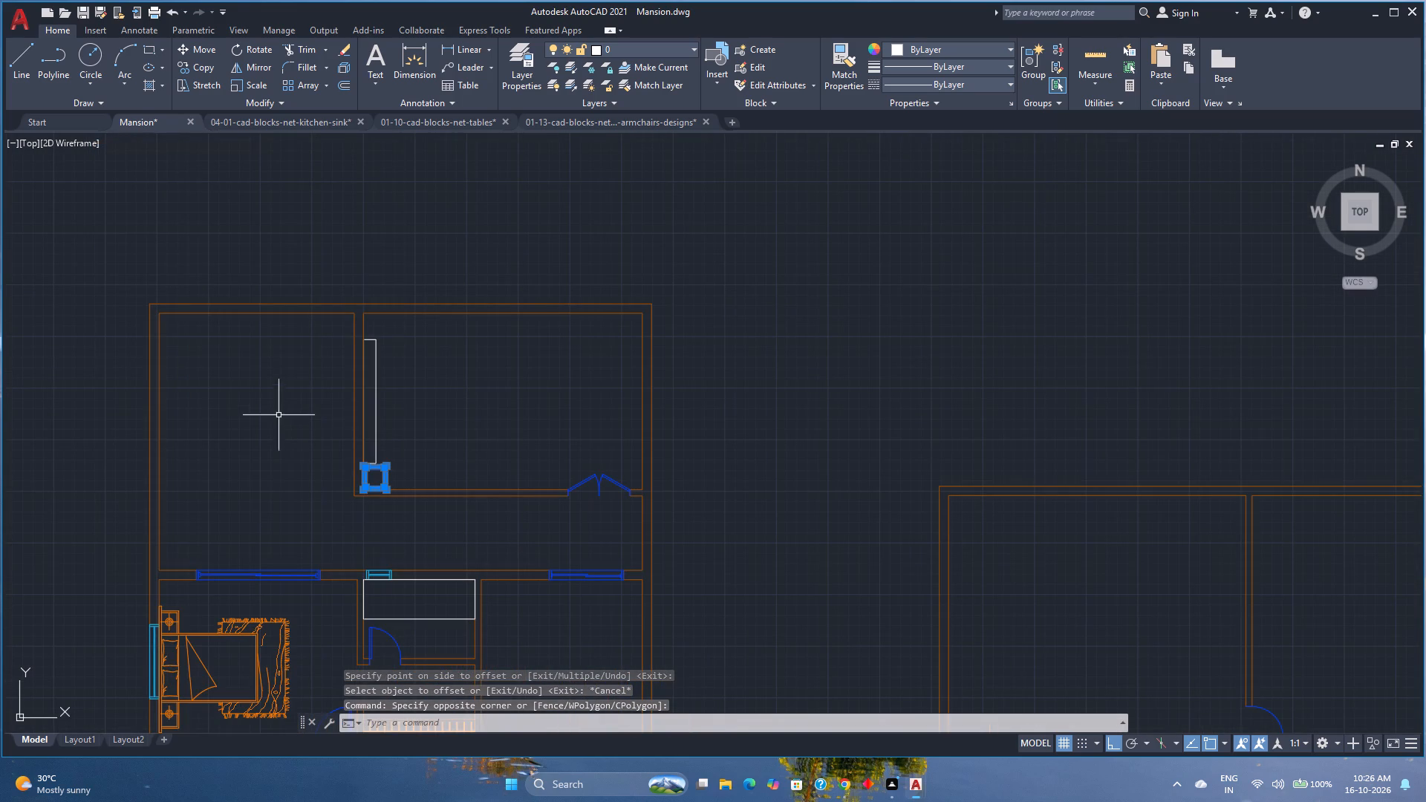
pyautogui.click(256, 68)
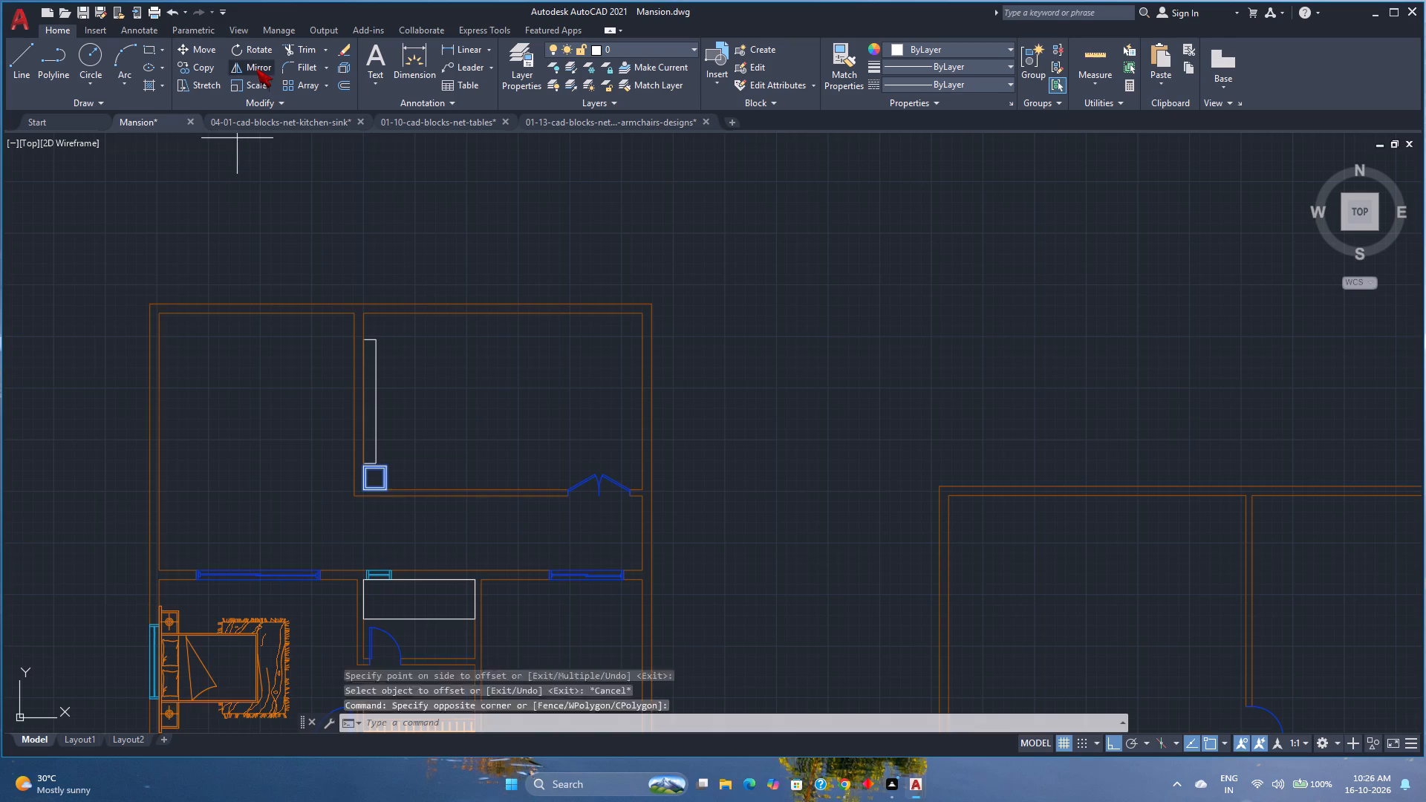
pyautogui.click(379, 403)
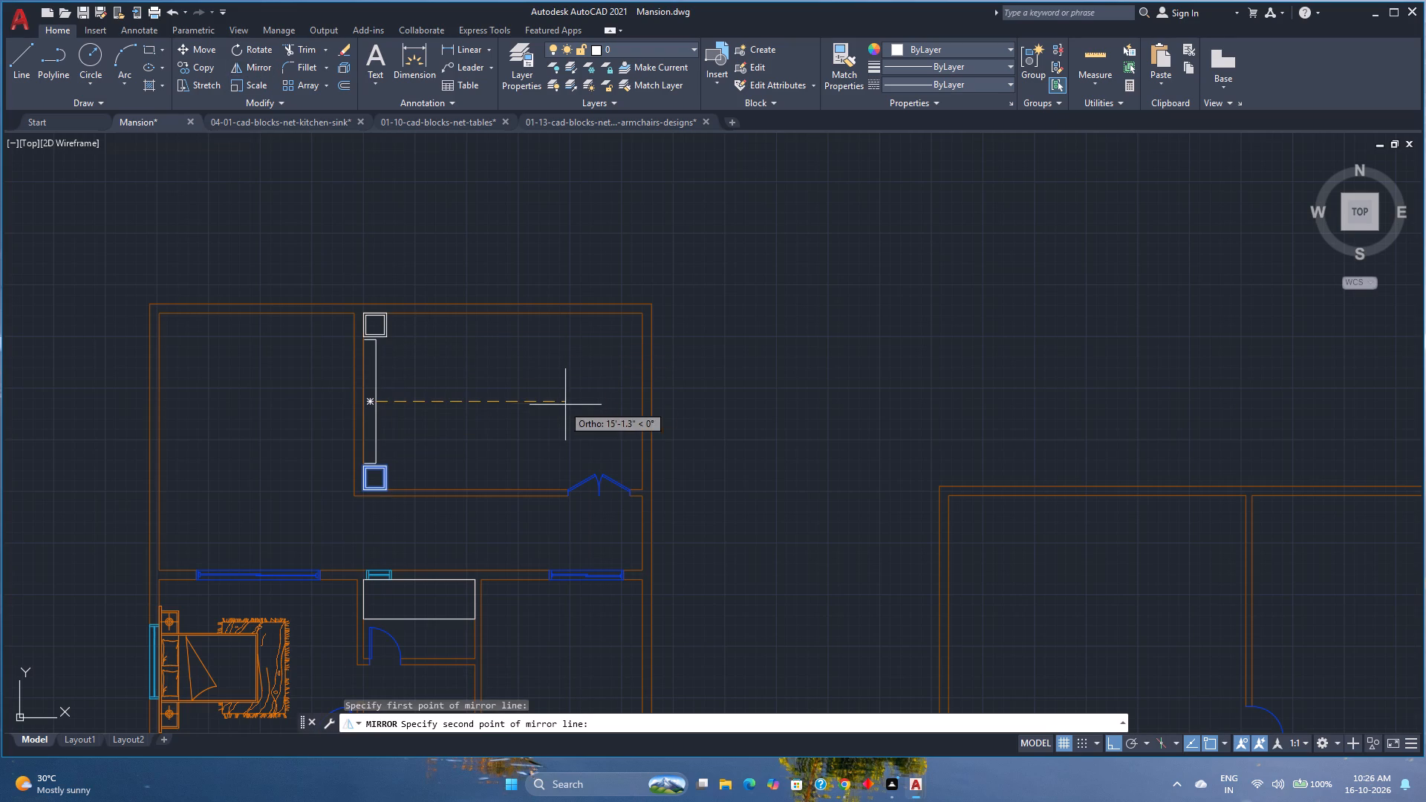
pyautogui.click(567, 405)
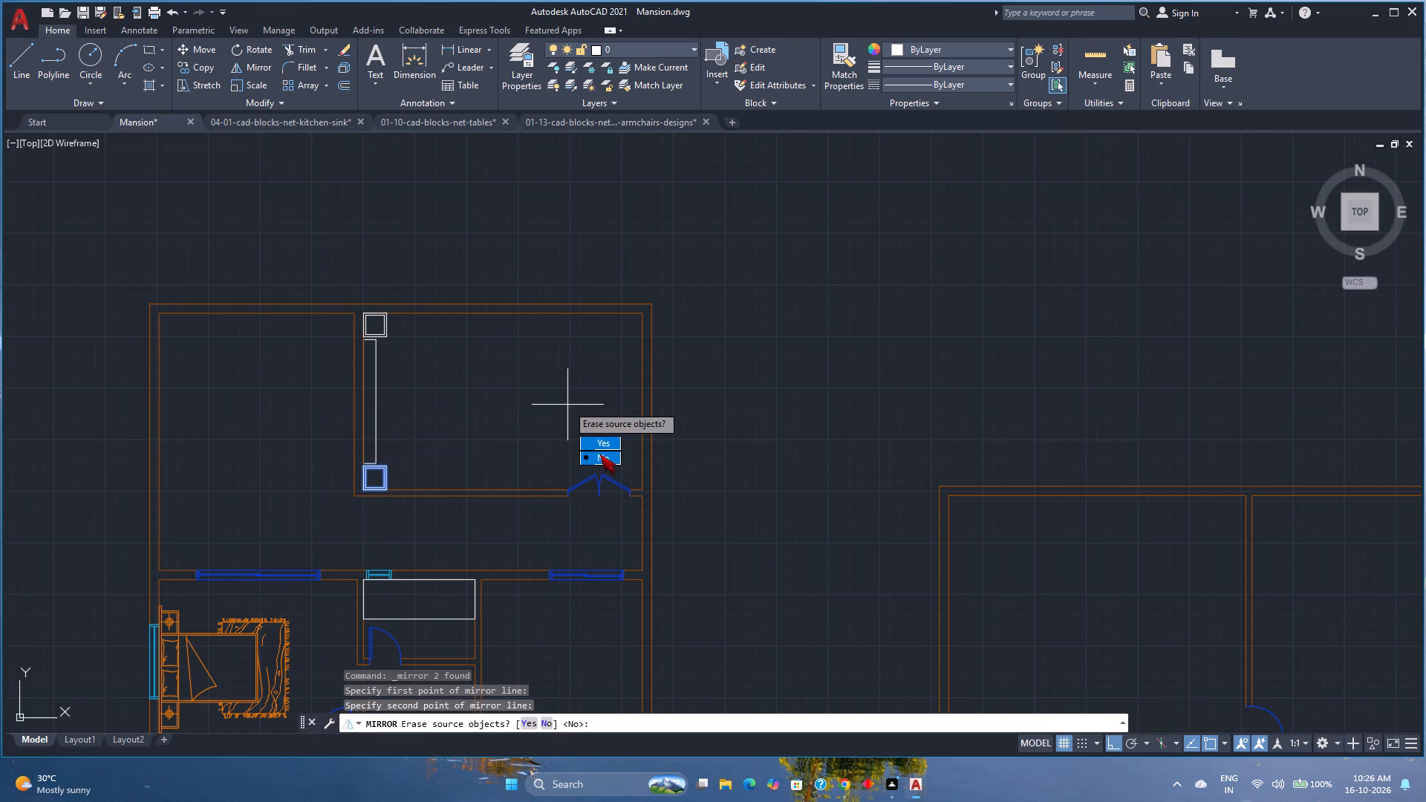
pyautogui.moveTo(600, 454); pyautogui.dragTo(567, 405)
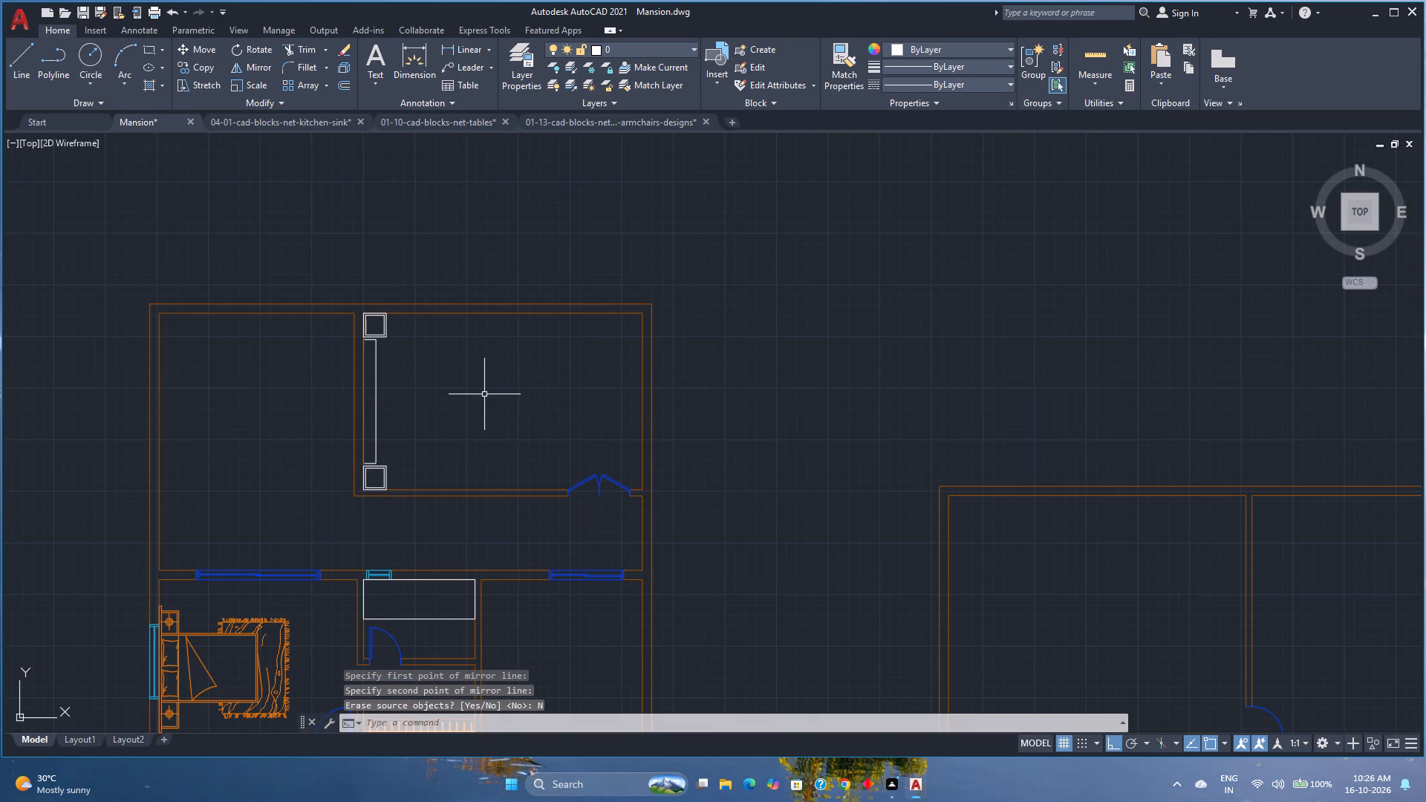
pyautogui.press('Escape')
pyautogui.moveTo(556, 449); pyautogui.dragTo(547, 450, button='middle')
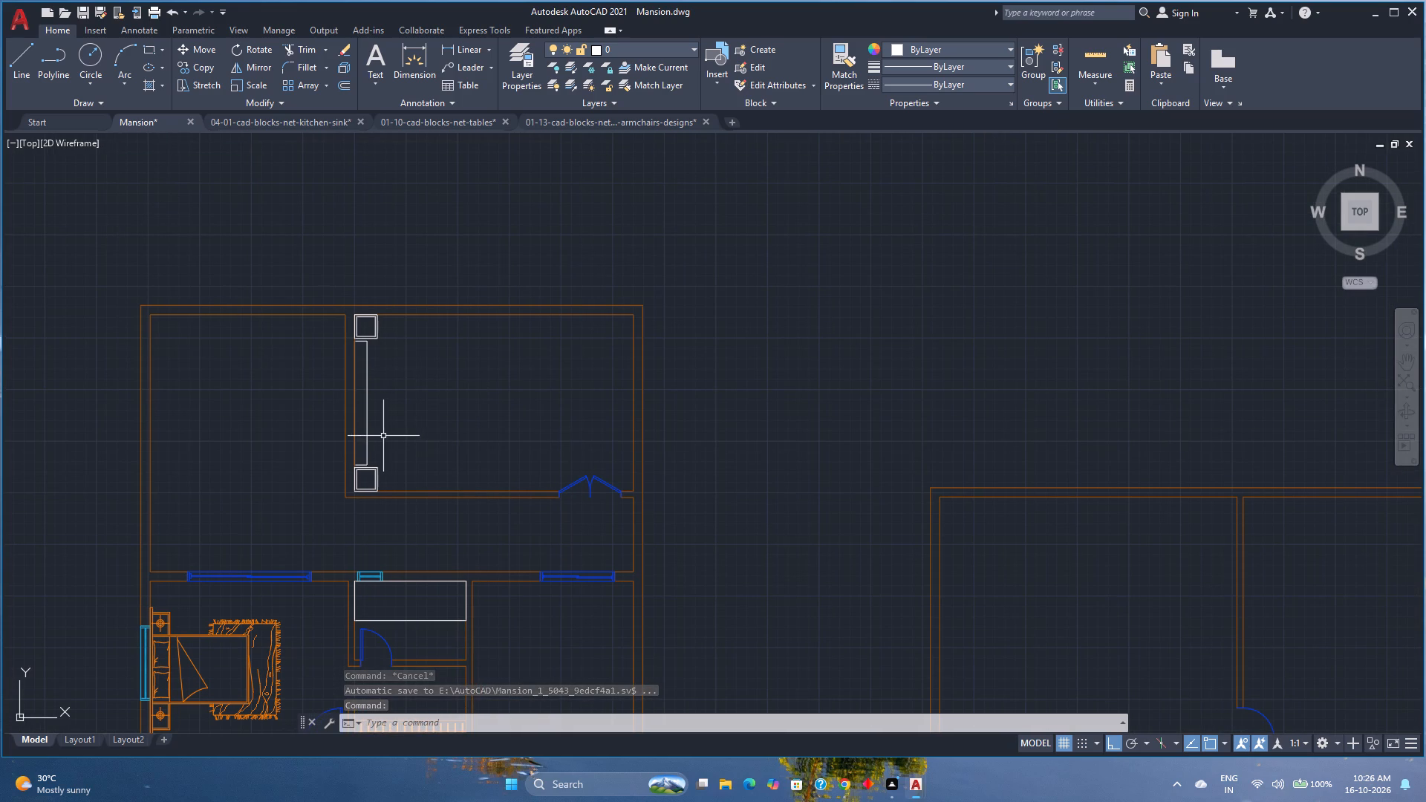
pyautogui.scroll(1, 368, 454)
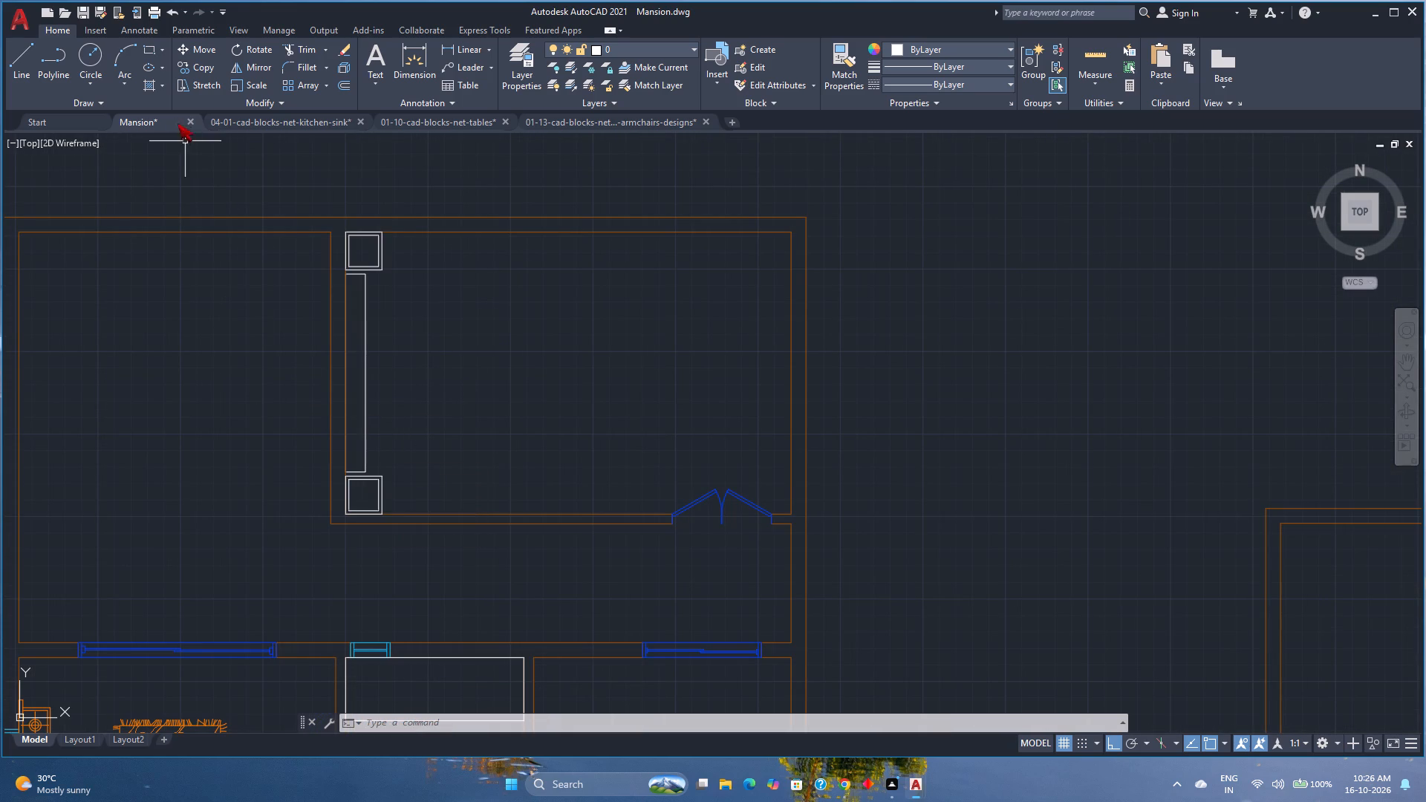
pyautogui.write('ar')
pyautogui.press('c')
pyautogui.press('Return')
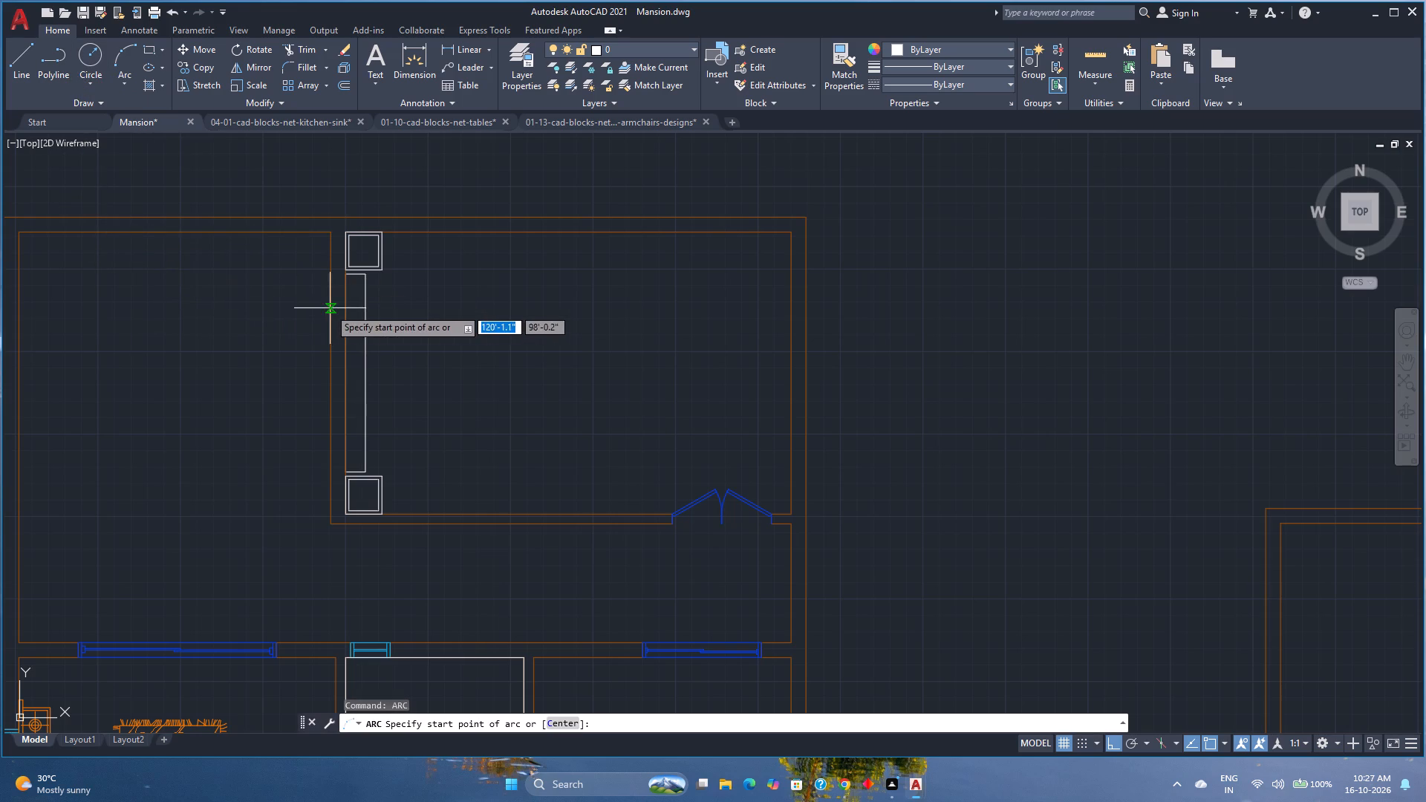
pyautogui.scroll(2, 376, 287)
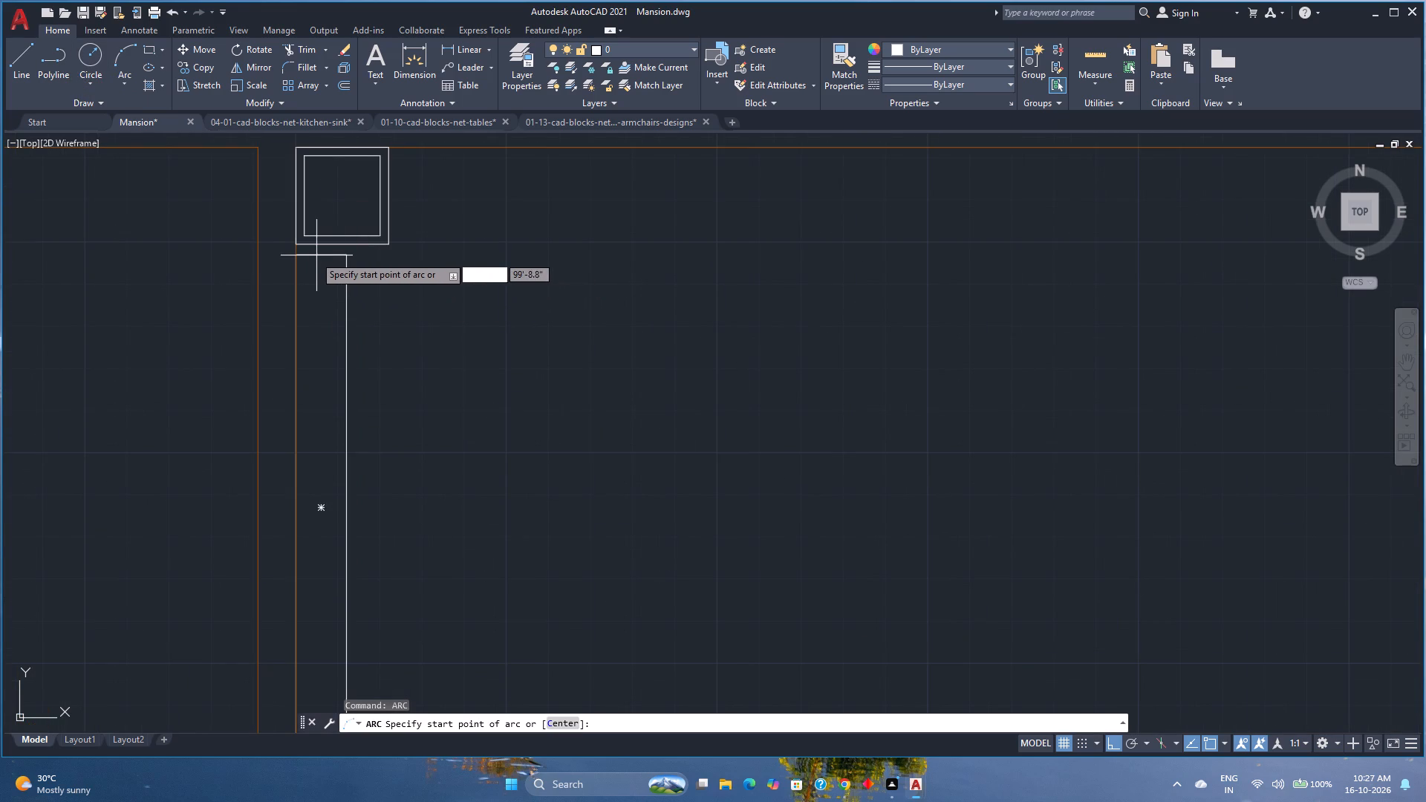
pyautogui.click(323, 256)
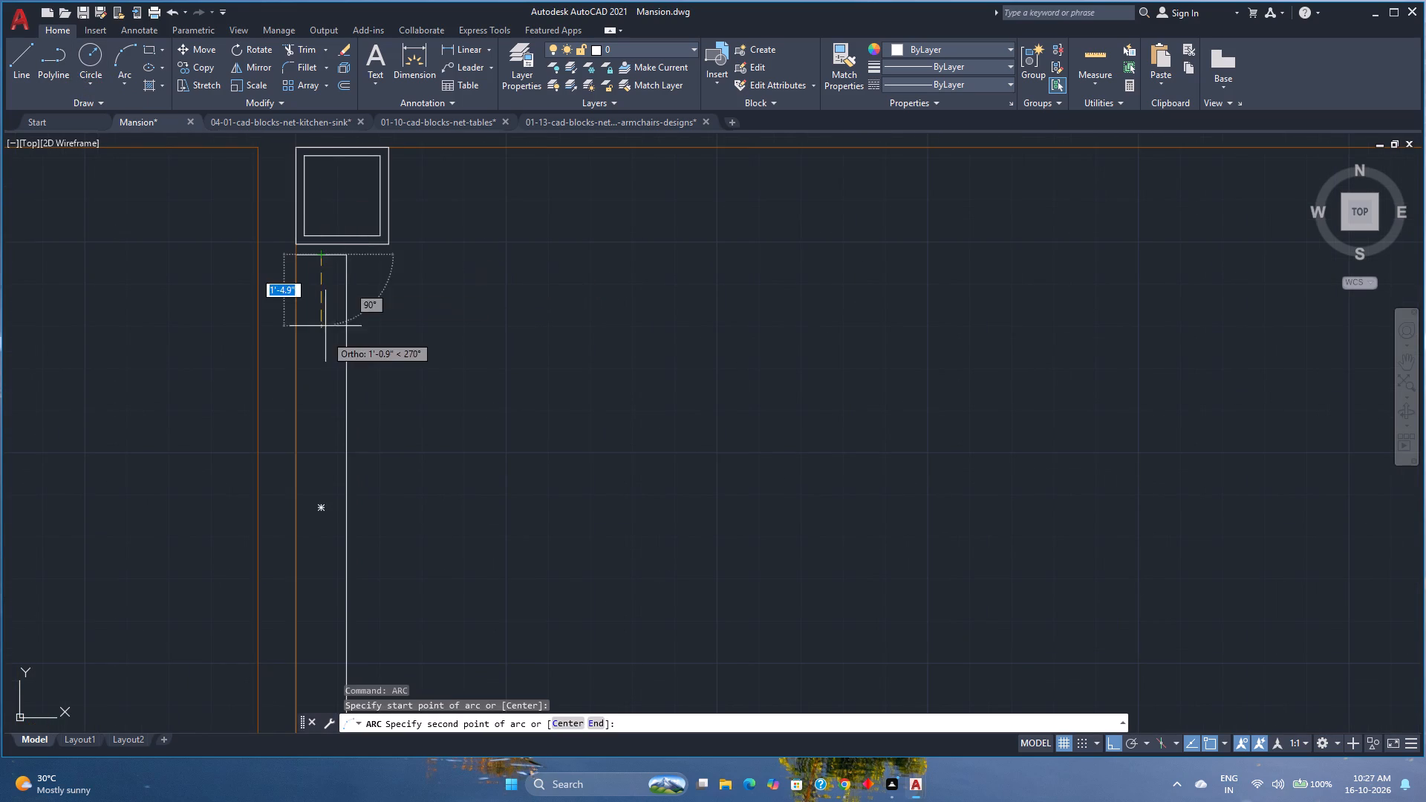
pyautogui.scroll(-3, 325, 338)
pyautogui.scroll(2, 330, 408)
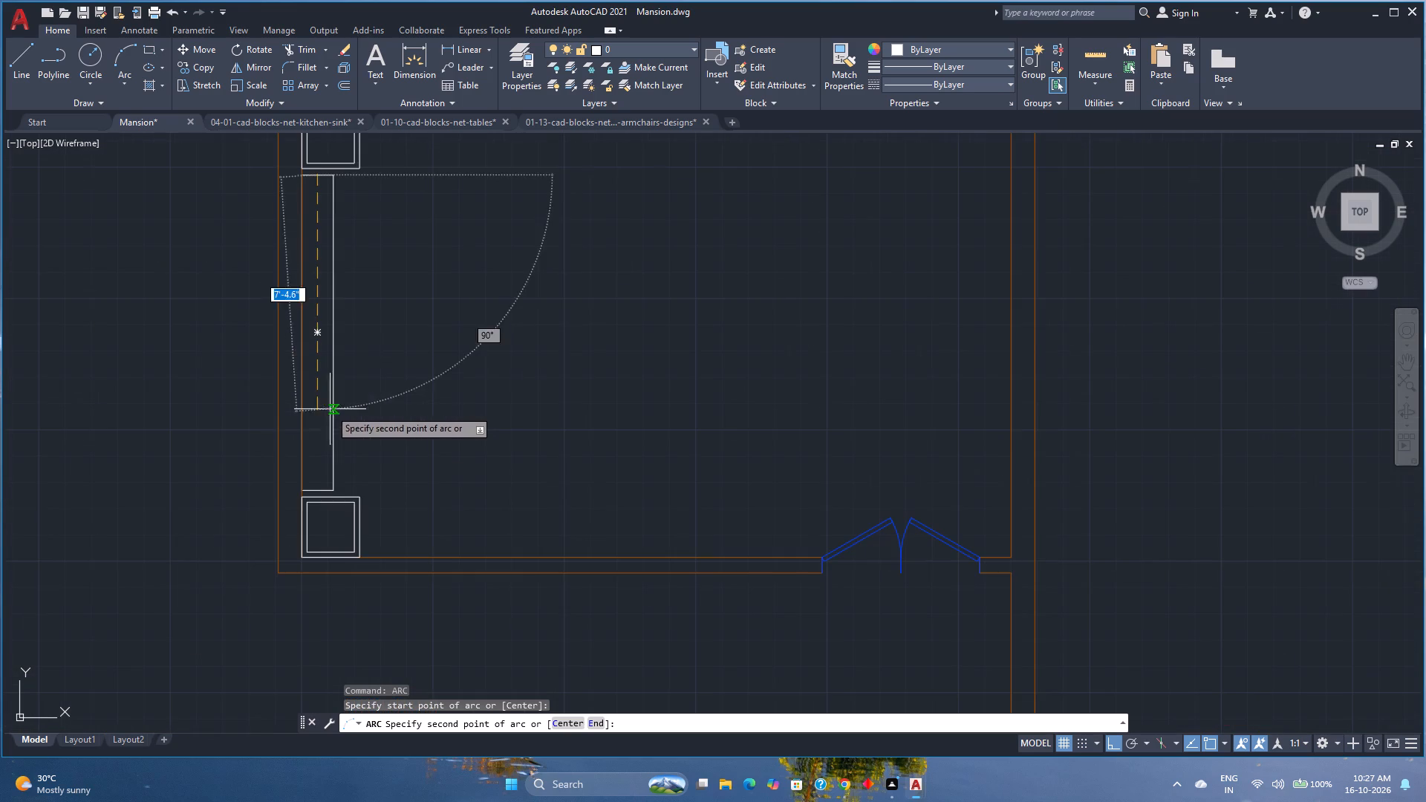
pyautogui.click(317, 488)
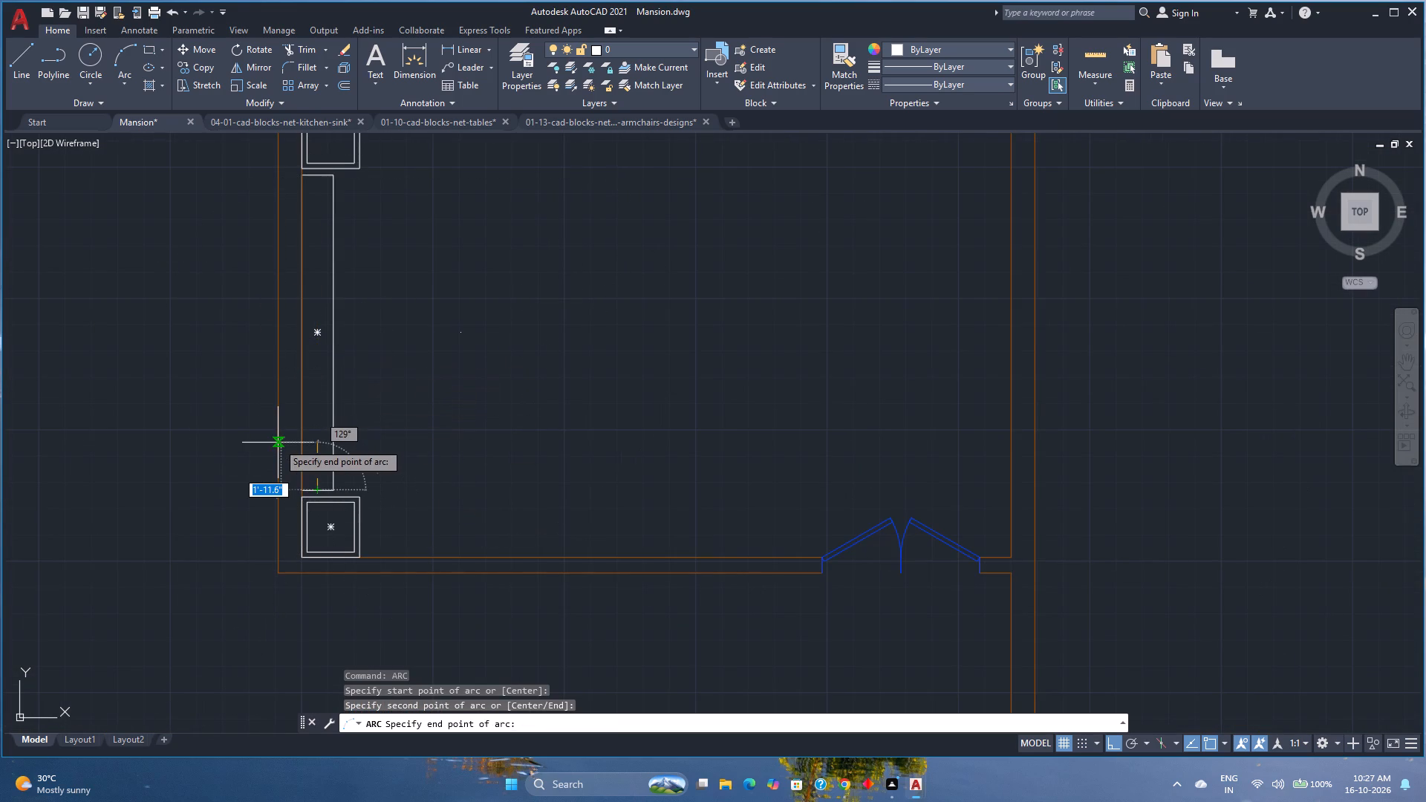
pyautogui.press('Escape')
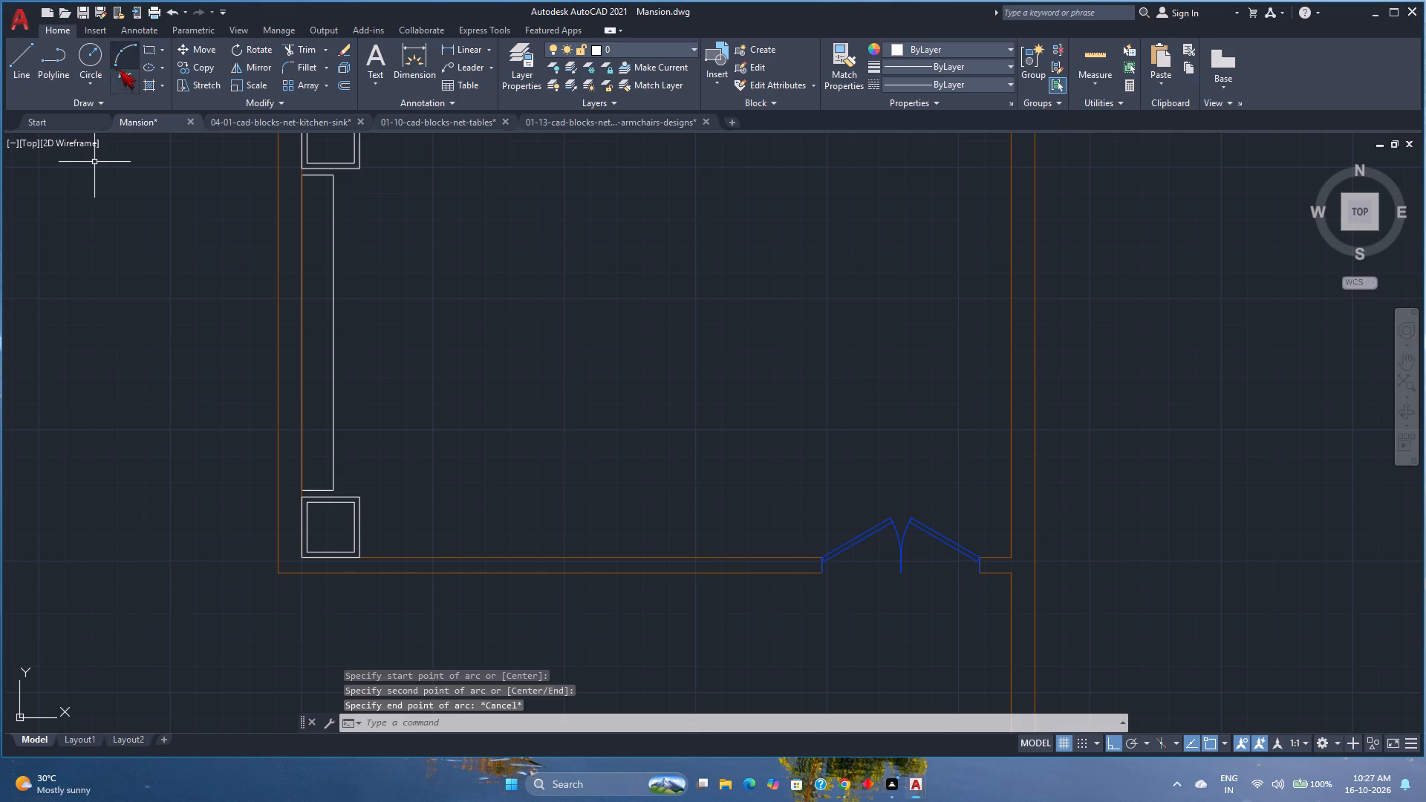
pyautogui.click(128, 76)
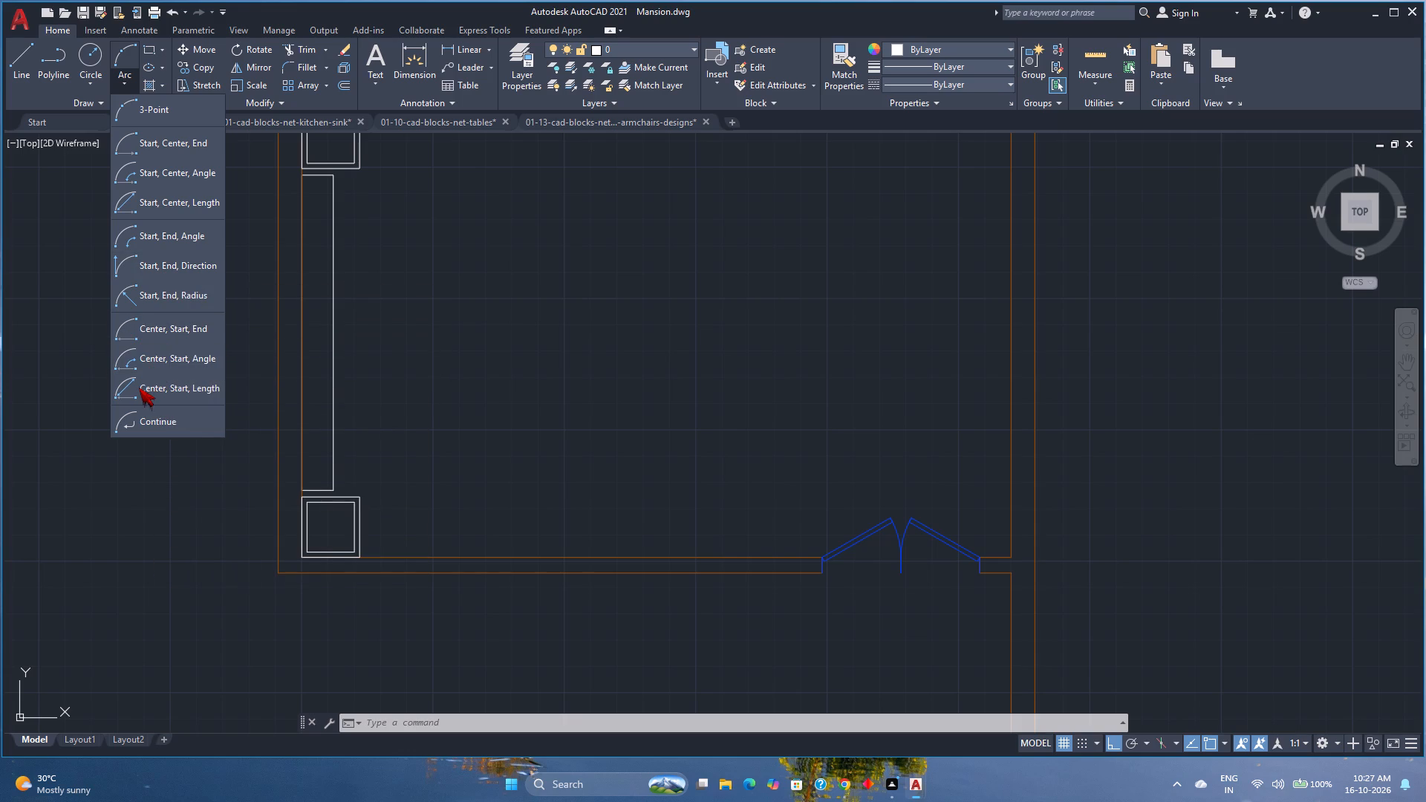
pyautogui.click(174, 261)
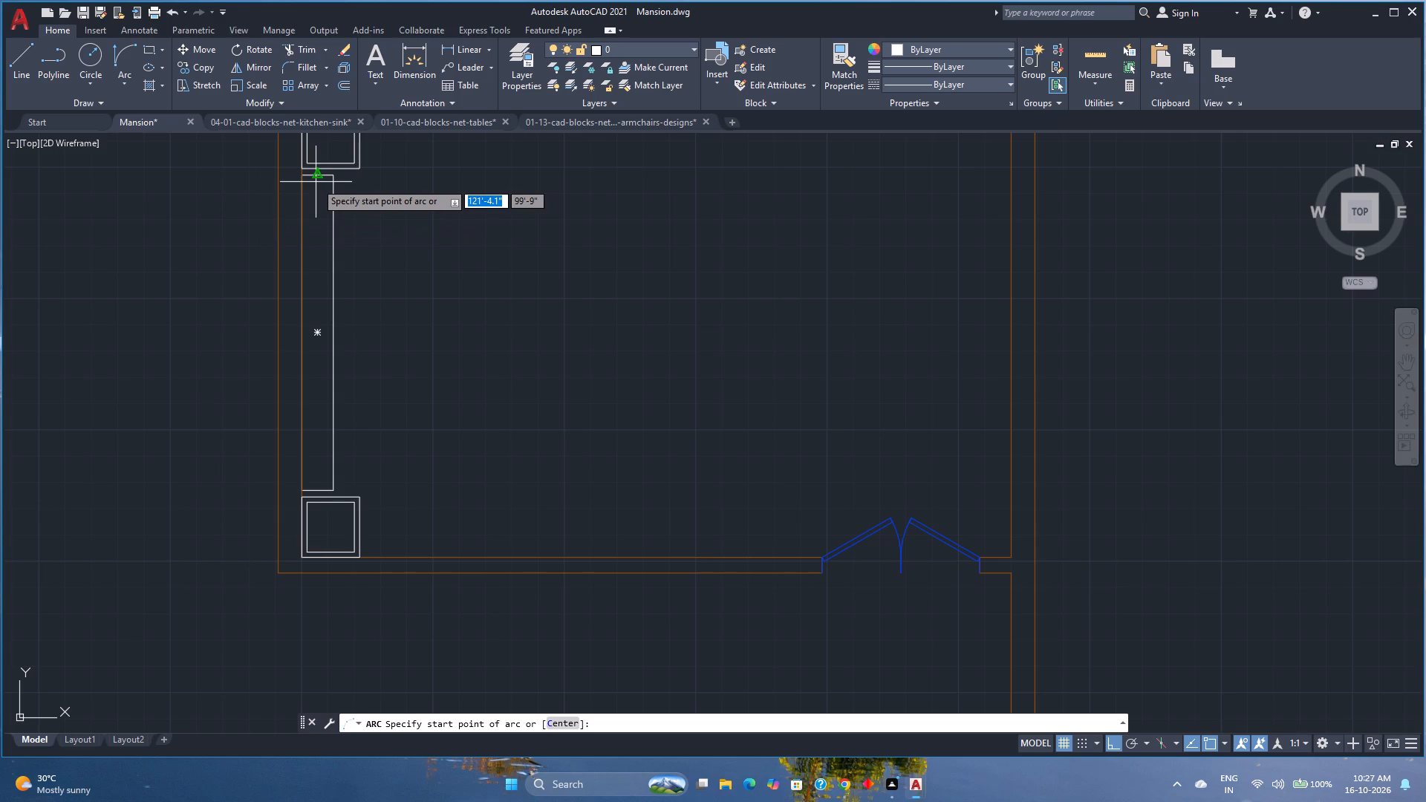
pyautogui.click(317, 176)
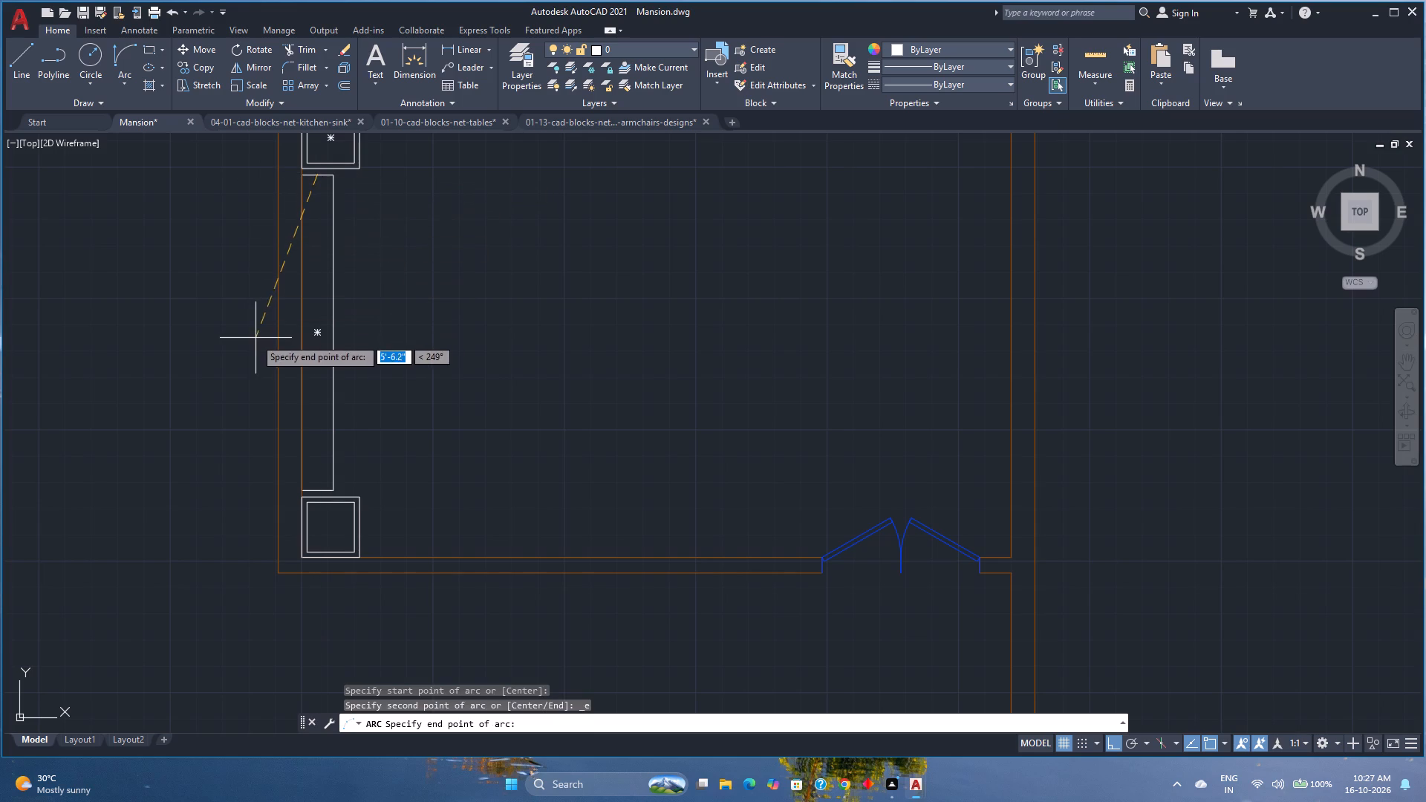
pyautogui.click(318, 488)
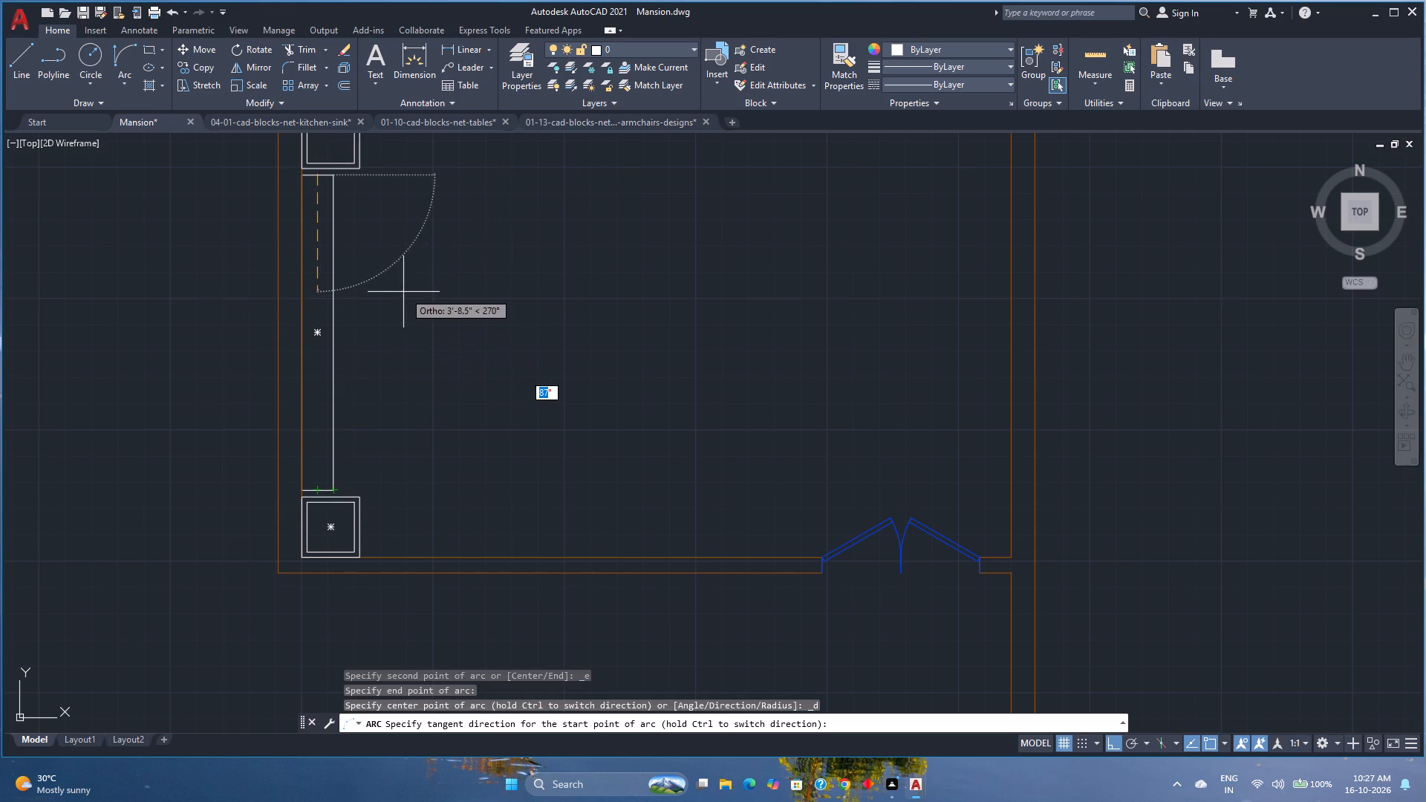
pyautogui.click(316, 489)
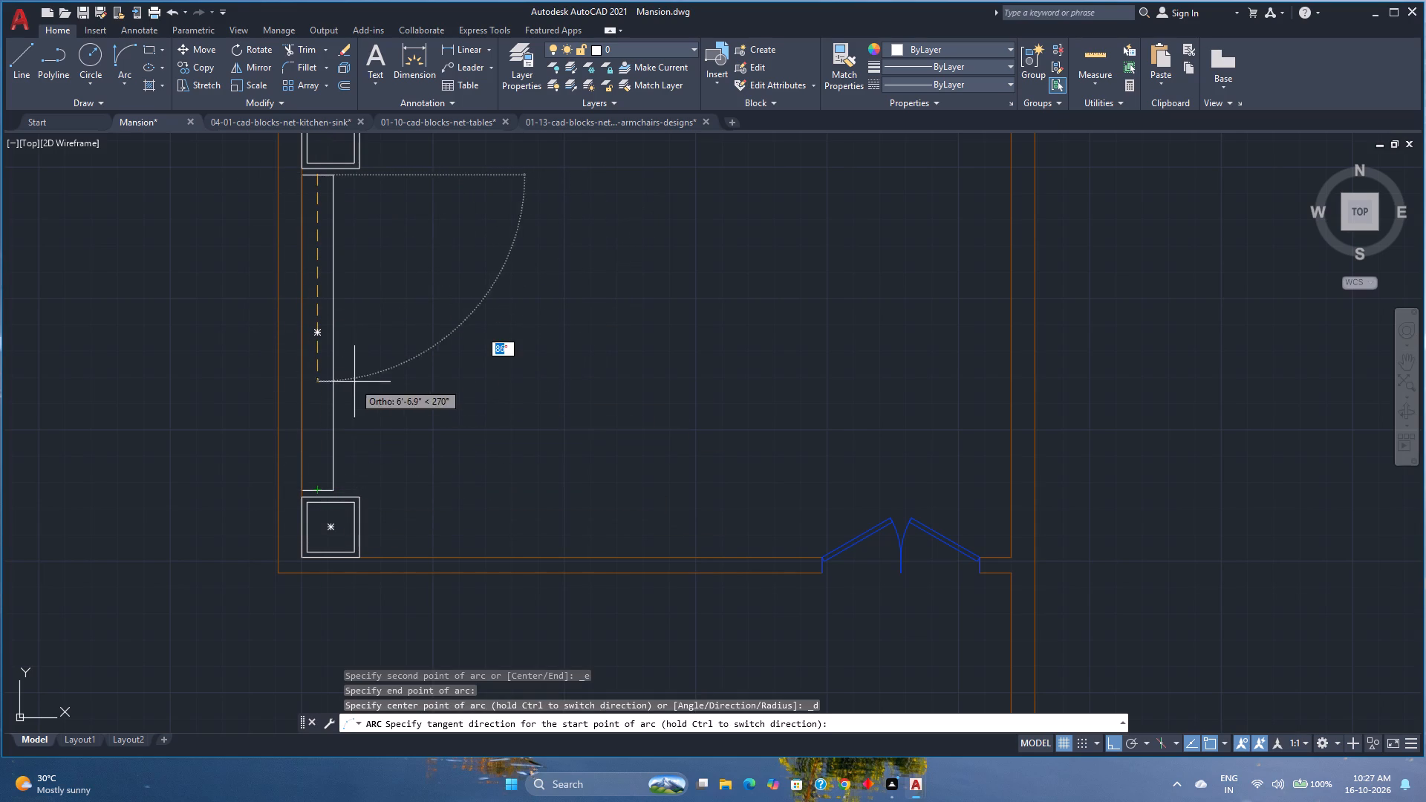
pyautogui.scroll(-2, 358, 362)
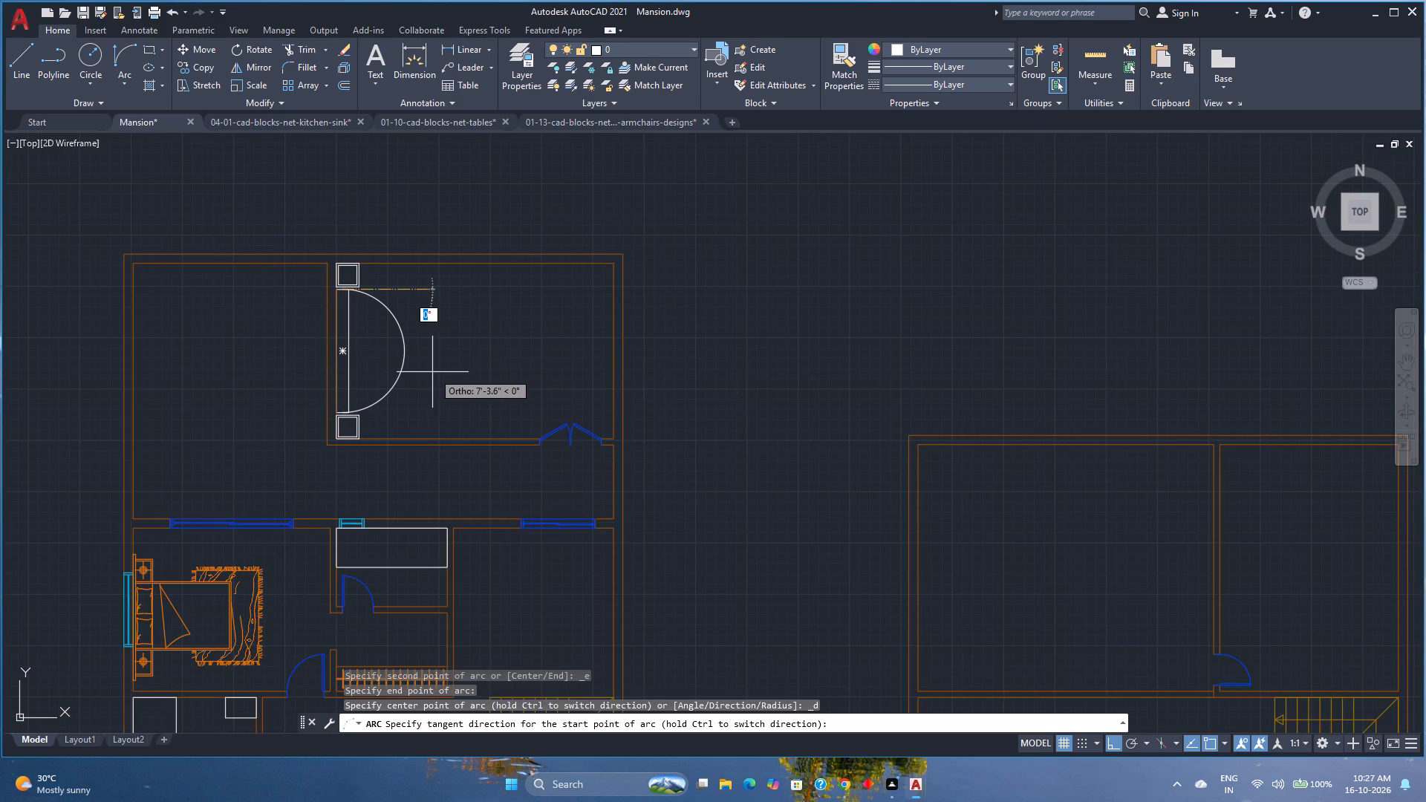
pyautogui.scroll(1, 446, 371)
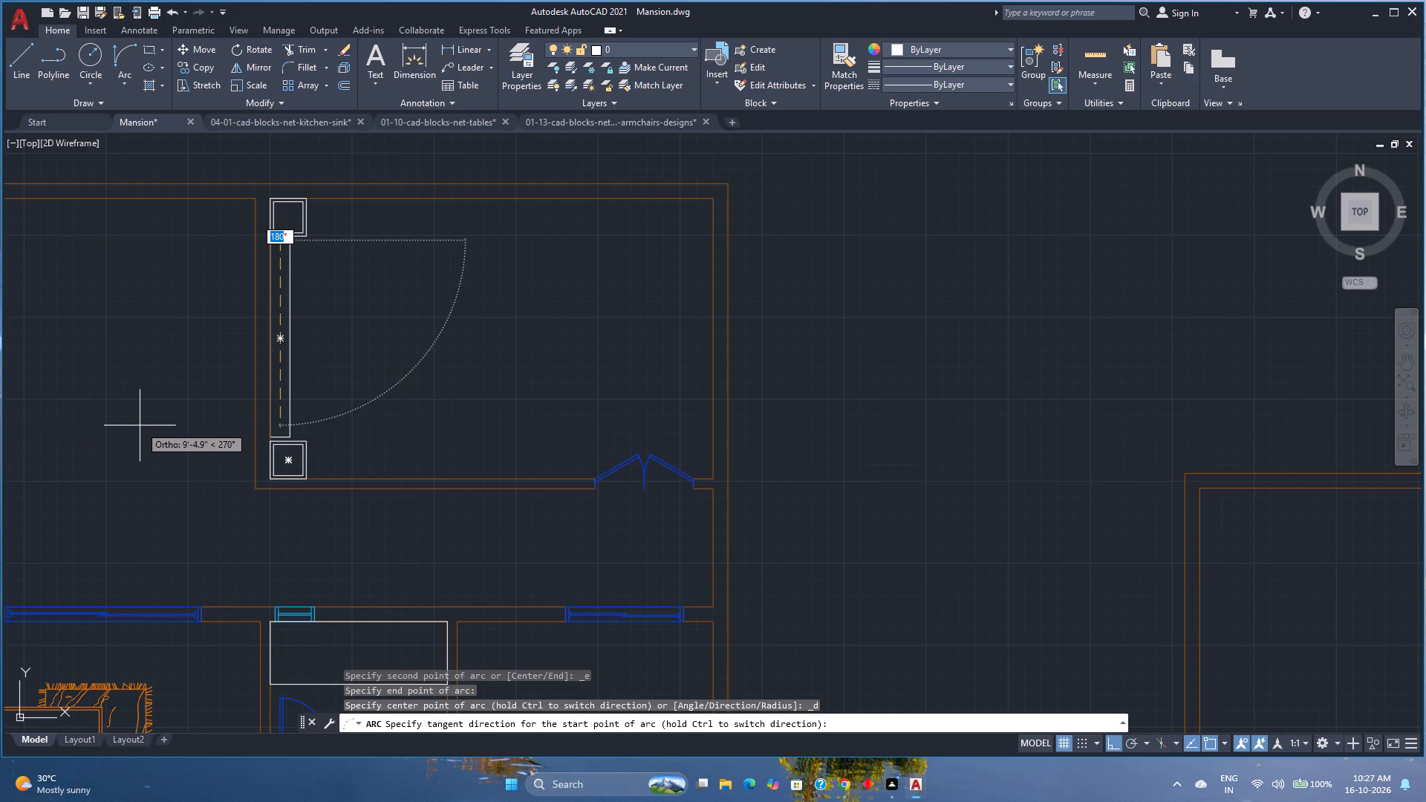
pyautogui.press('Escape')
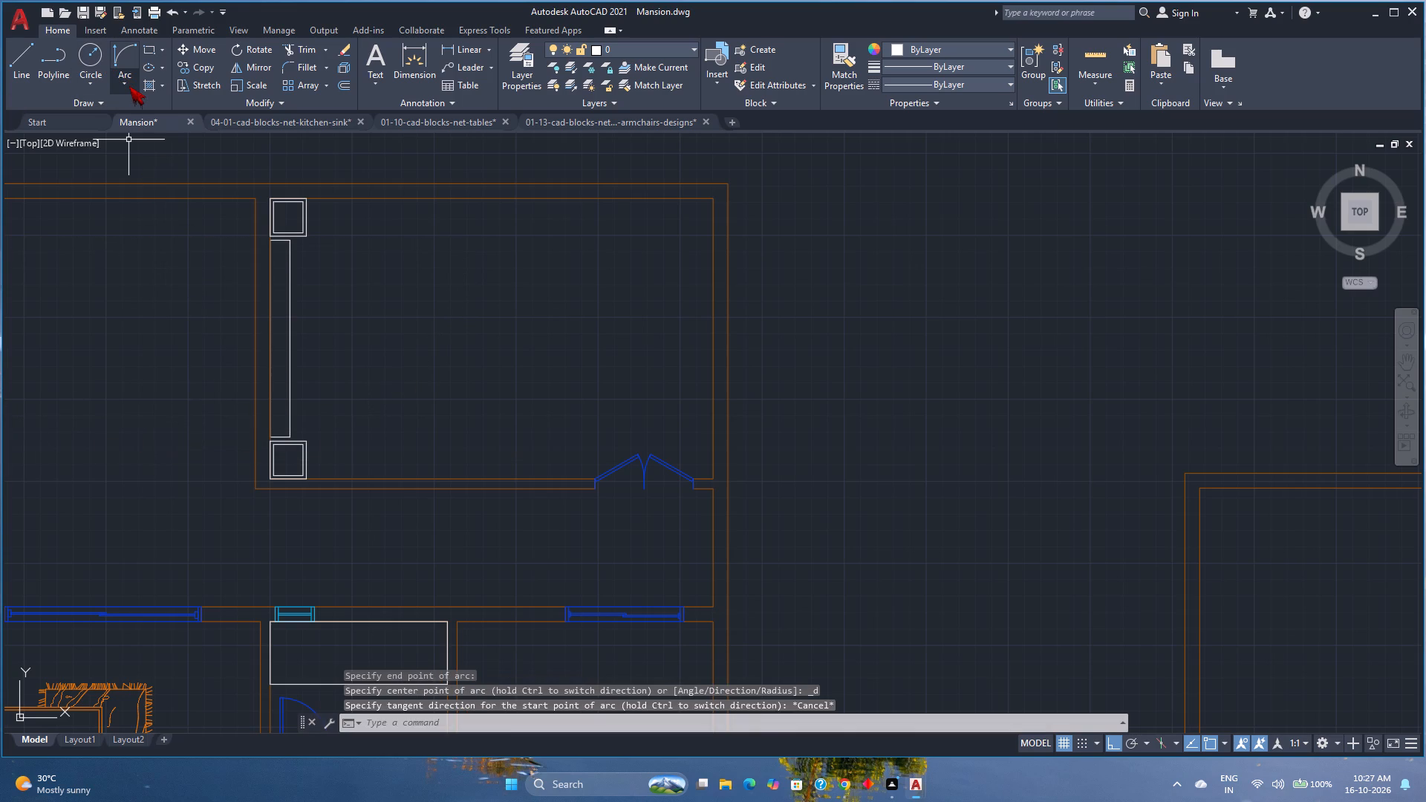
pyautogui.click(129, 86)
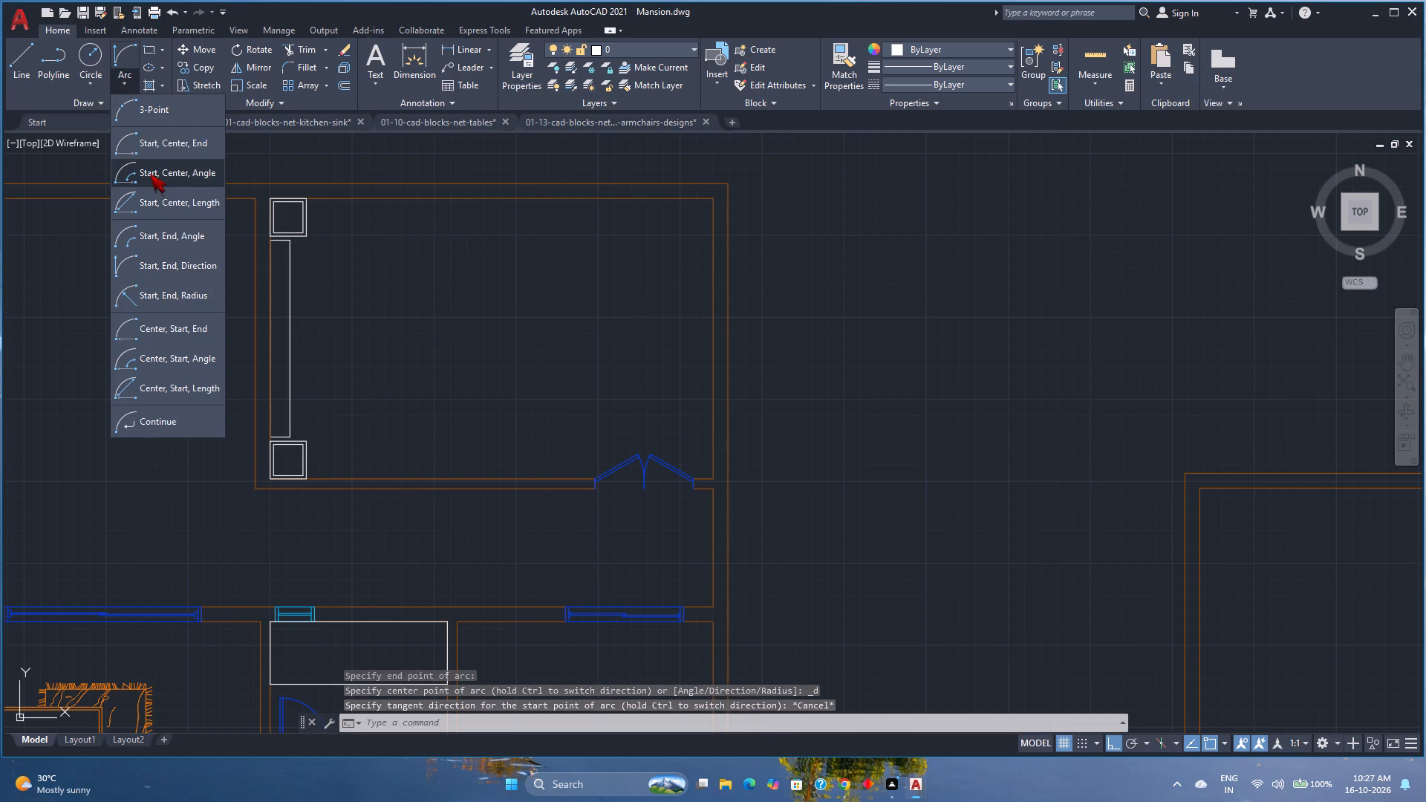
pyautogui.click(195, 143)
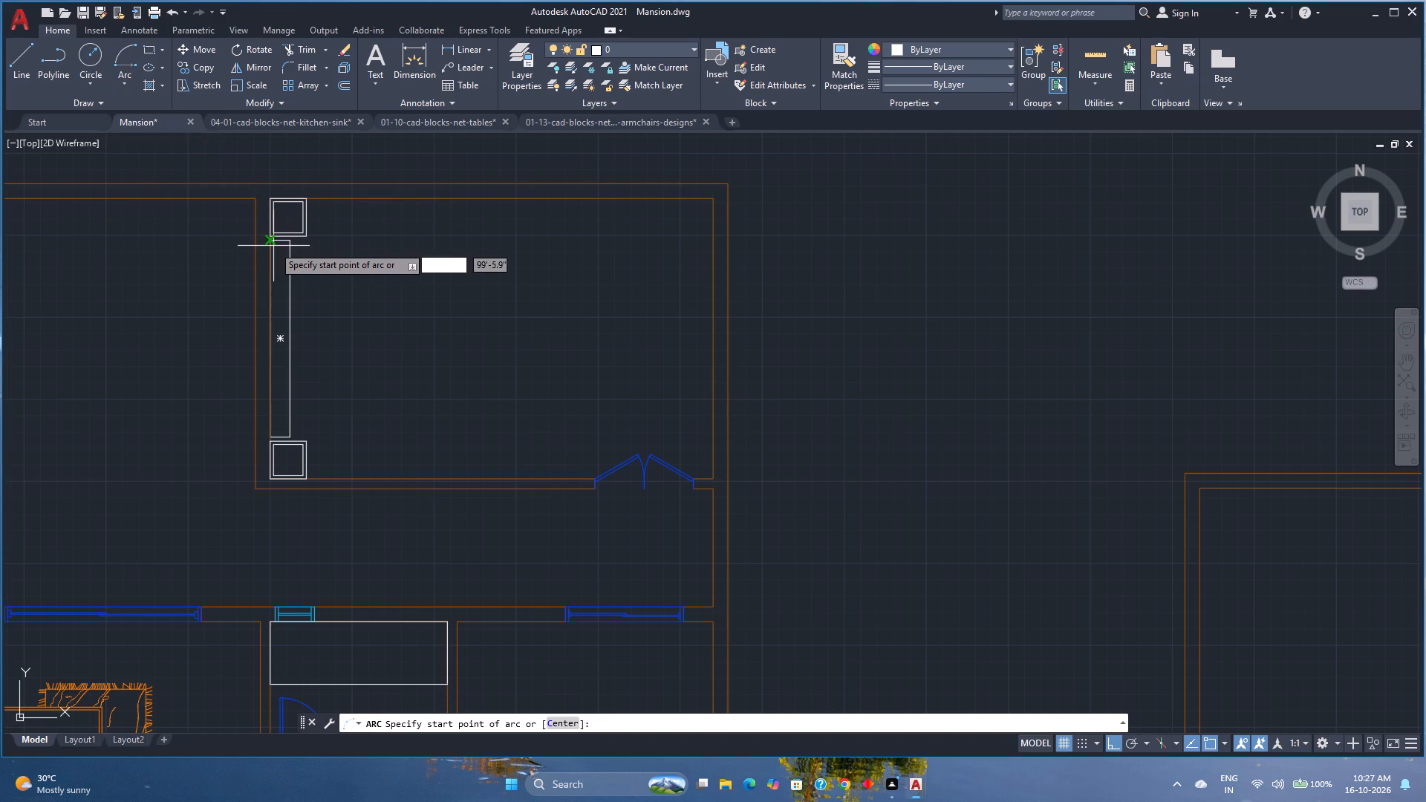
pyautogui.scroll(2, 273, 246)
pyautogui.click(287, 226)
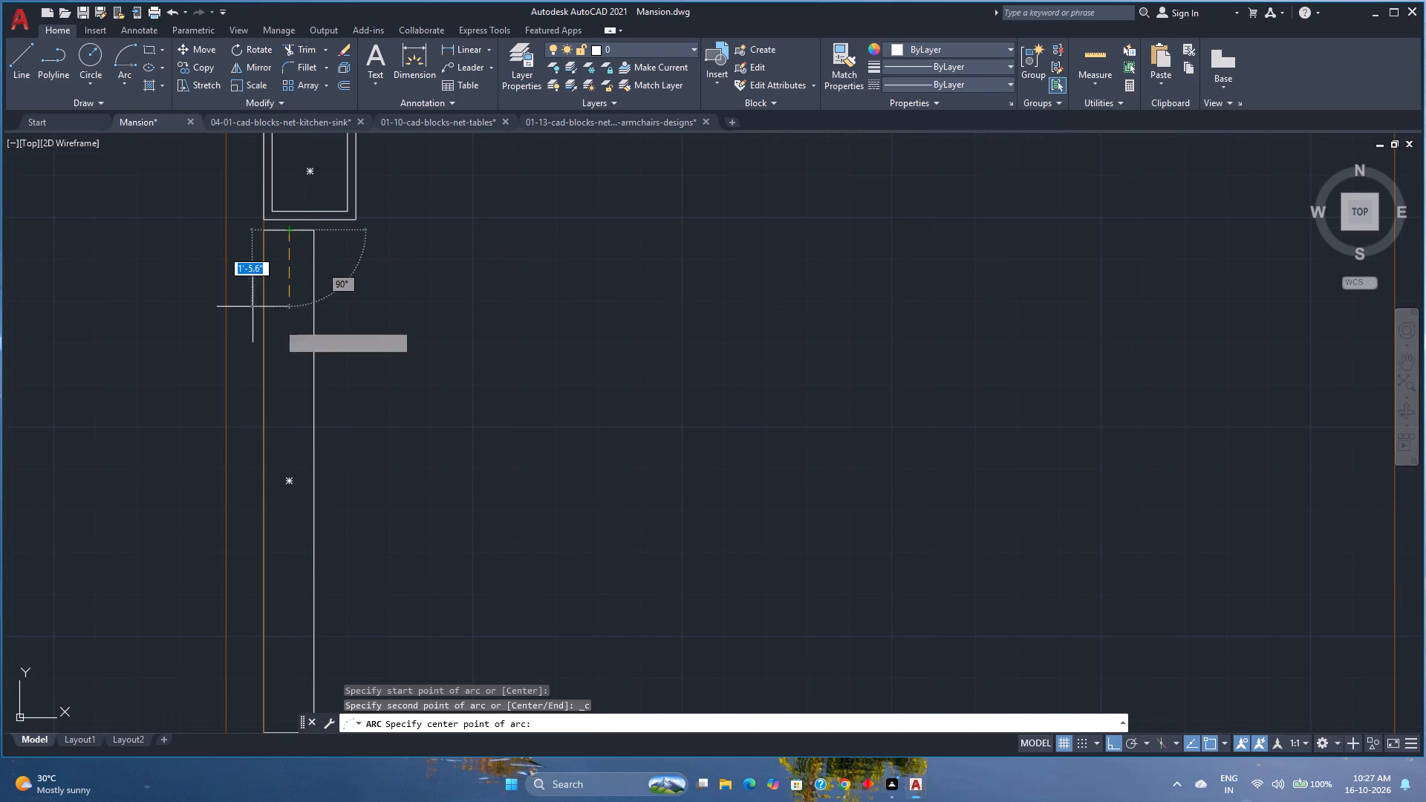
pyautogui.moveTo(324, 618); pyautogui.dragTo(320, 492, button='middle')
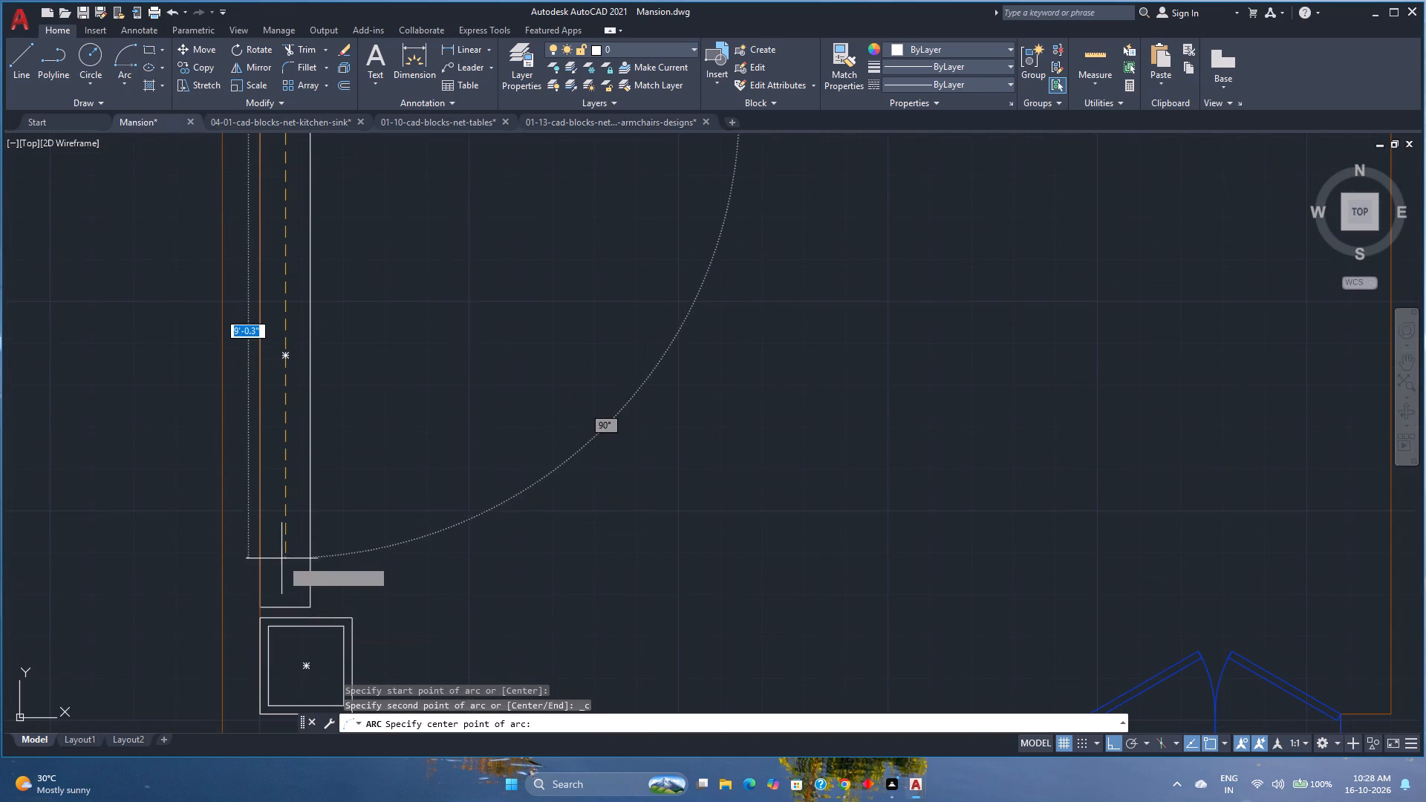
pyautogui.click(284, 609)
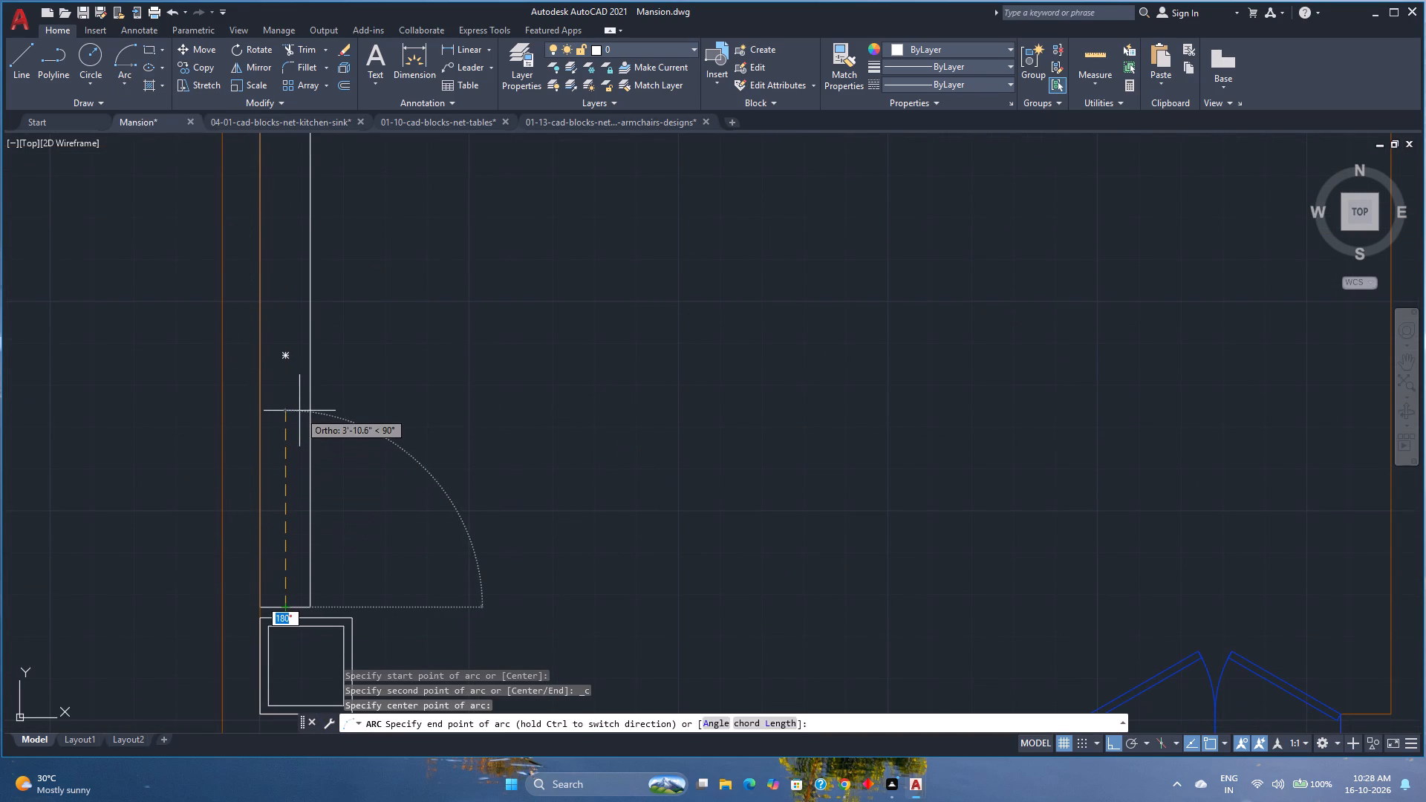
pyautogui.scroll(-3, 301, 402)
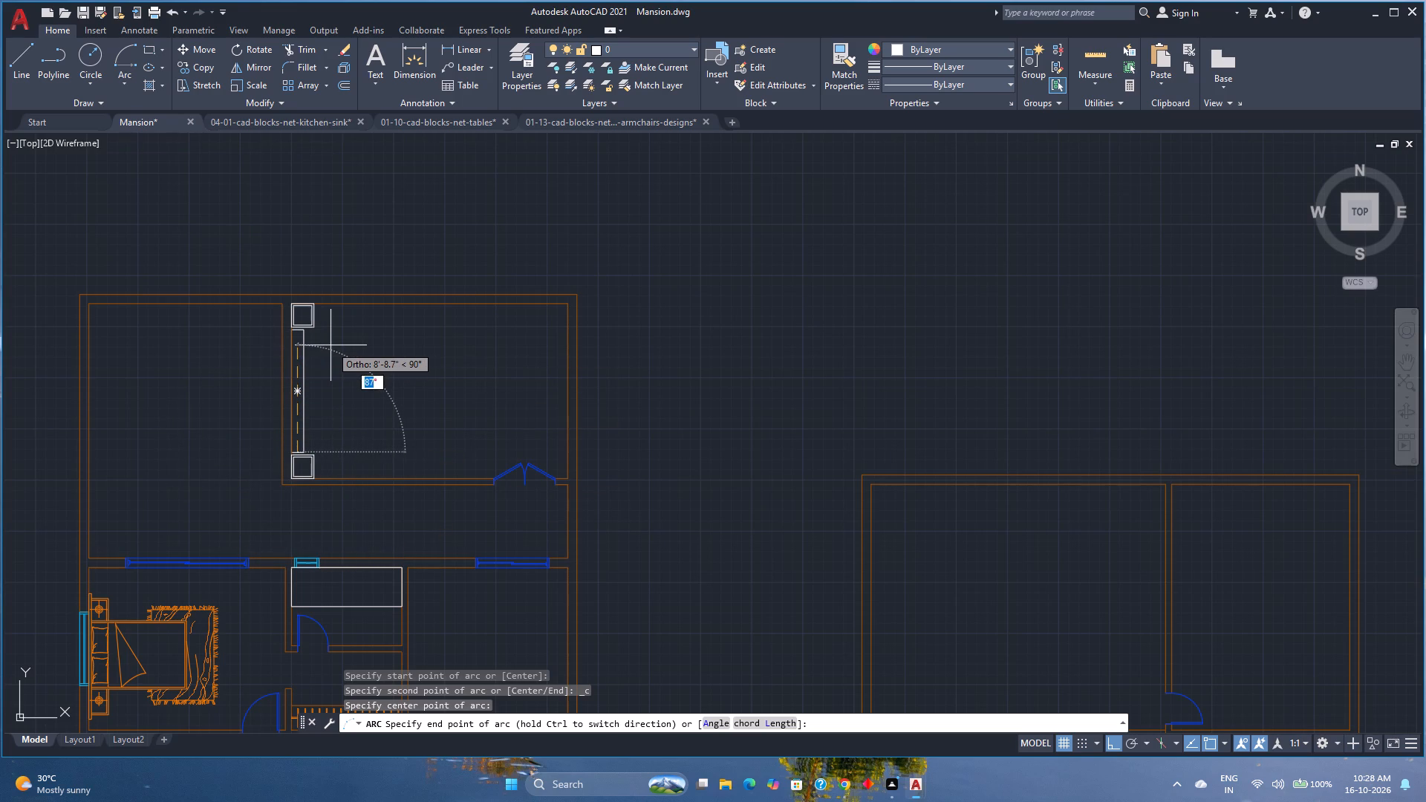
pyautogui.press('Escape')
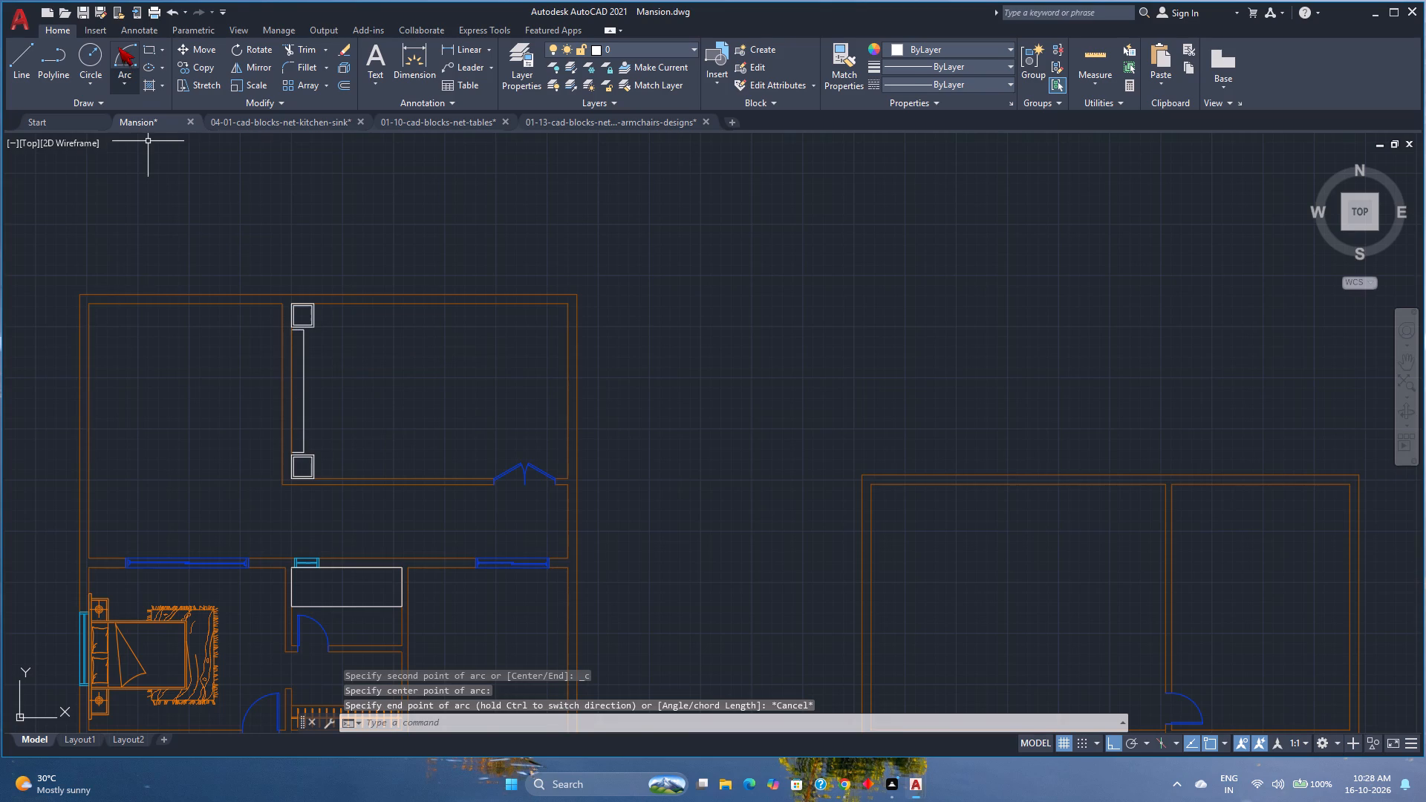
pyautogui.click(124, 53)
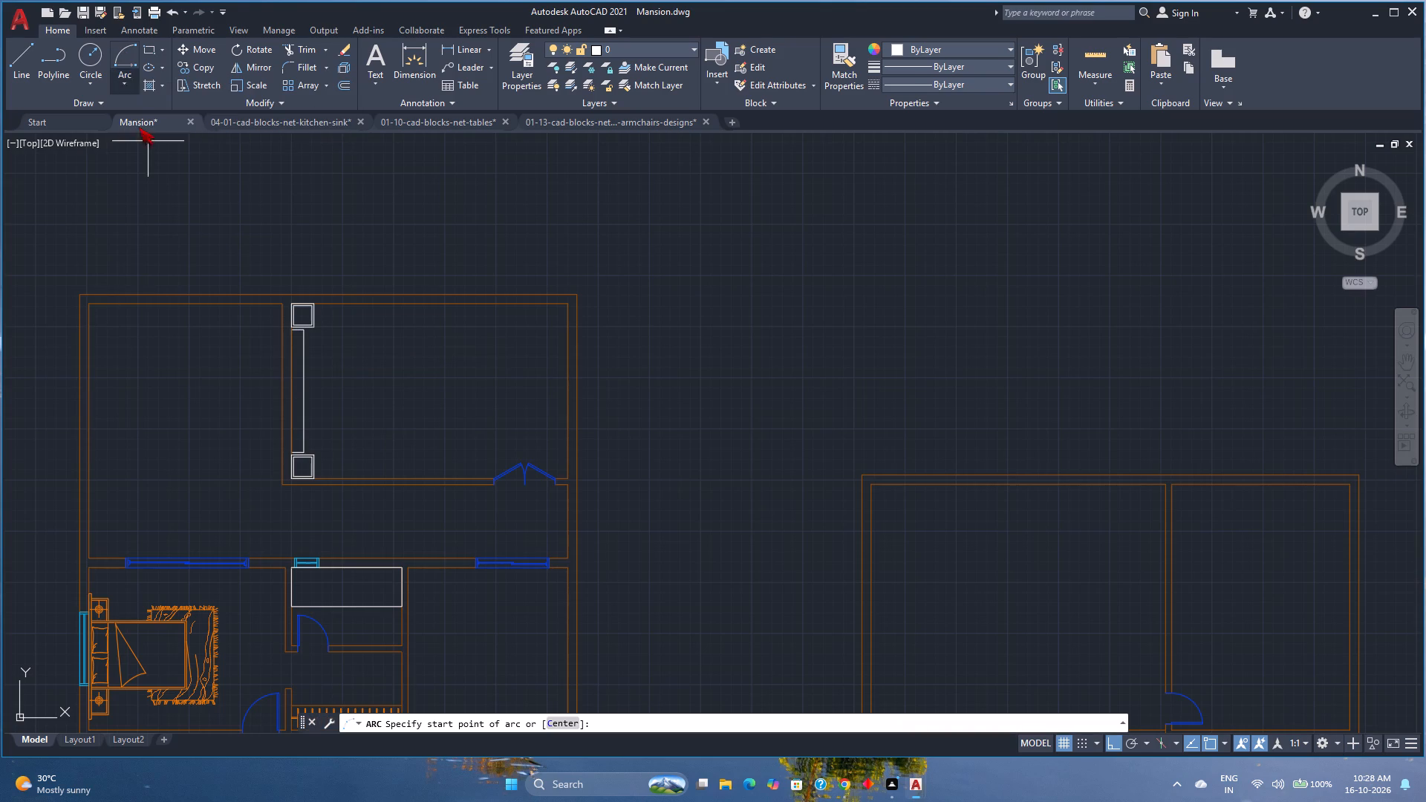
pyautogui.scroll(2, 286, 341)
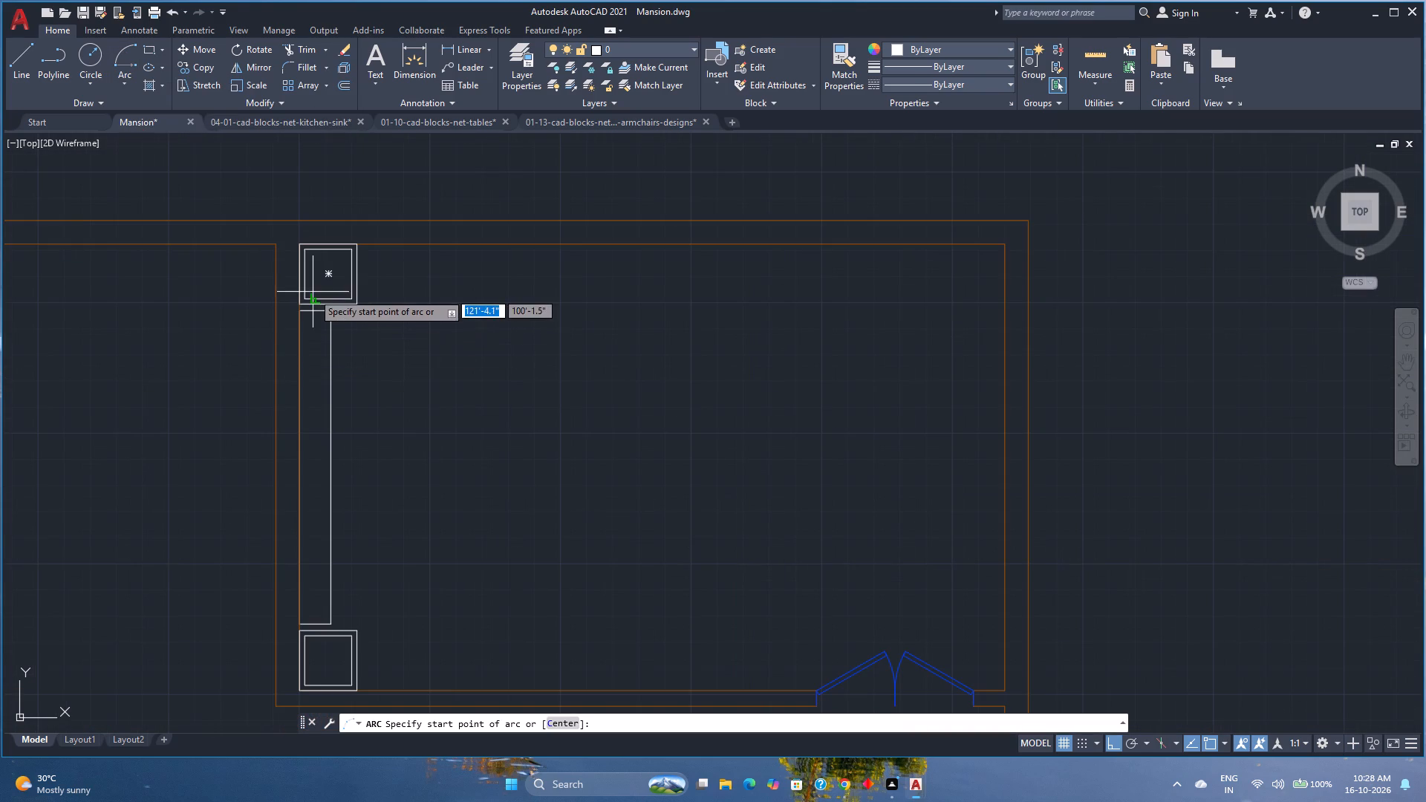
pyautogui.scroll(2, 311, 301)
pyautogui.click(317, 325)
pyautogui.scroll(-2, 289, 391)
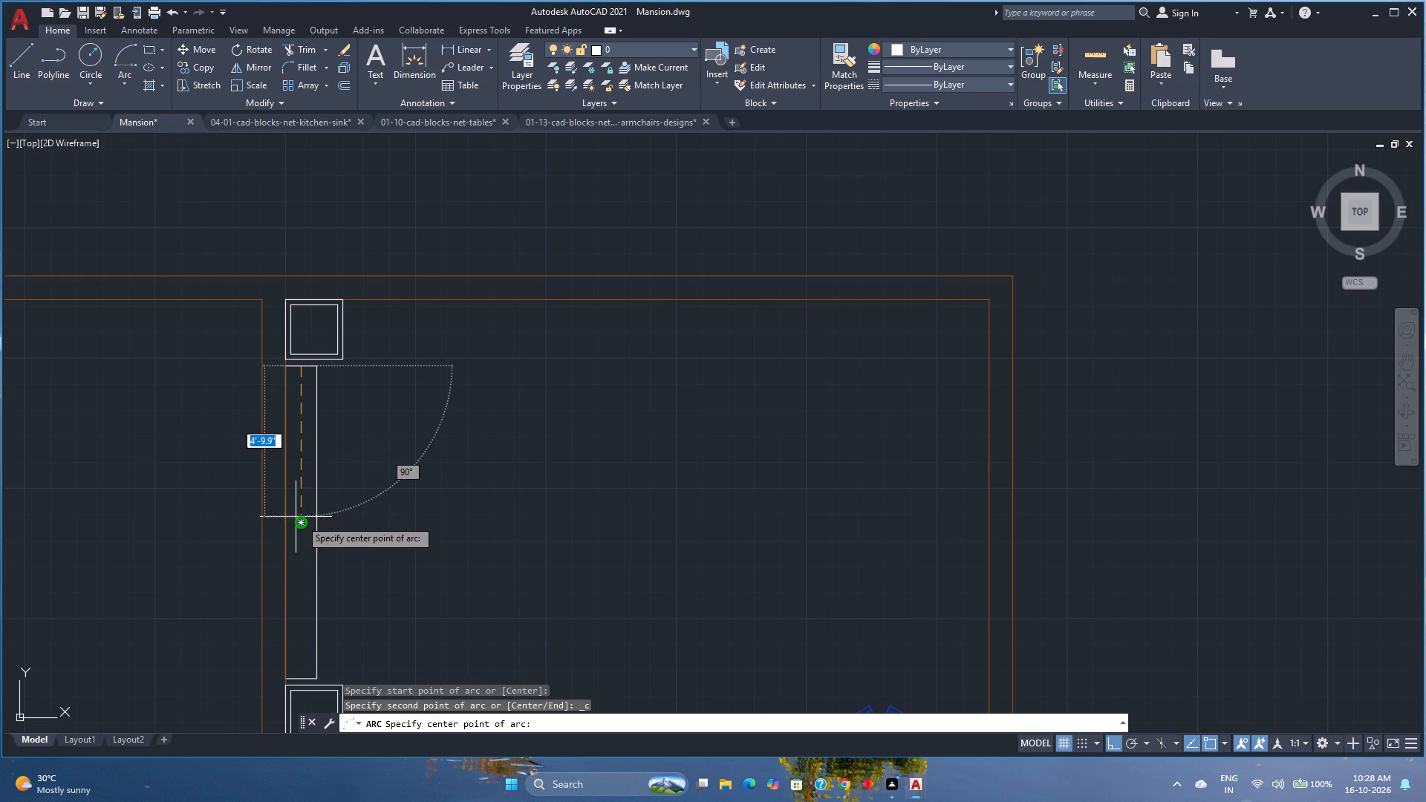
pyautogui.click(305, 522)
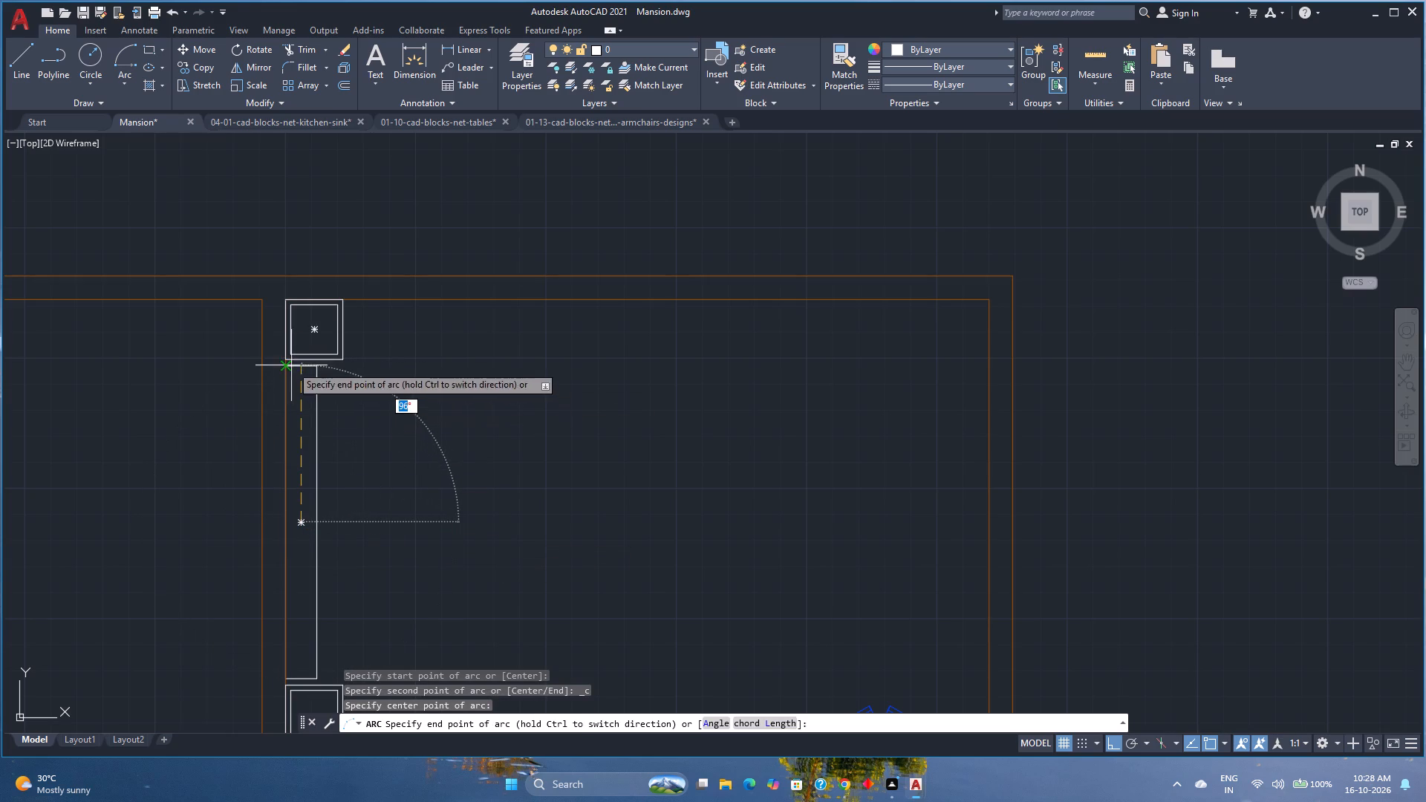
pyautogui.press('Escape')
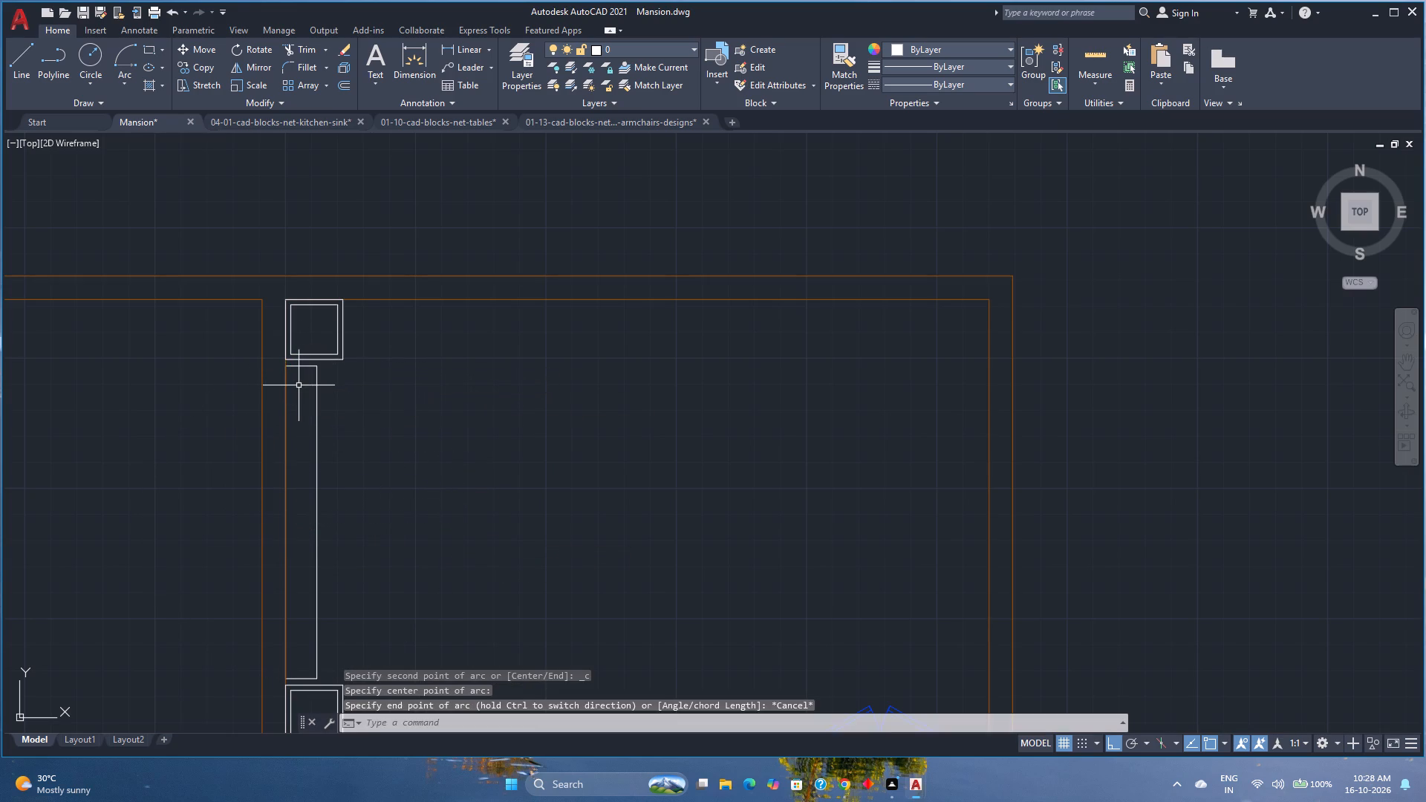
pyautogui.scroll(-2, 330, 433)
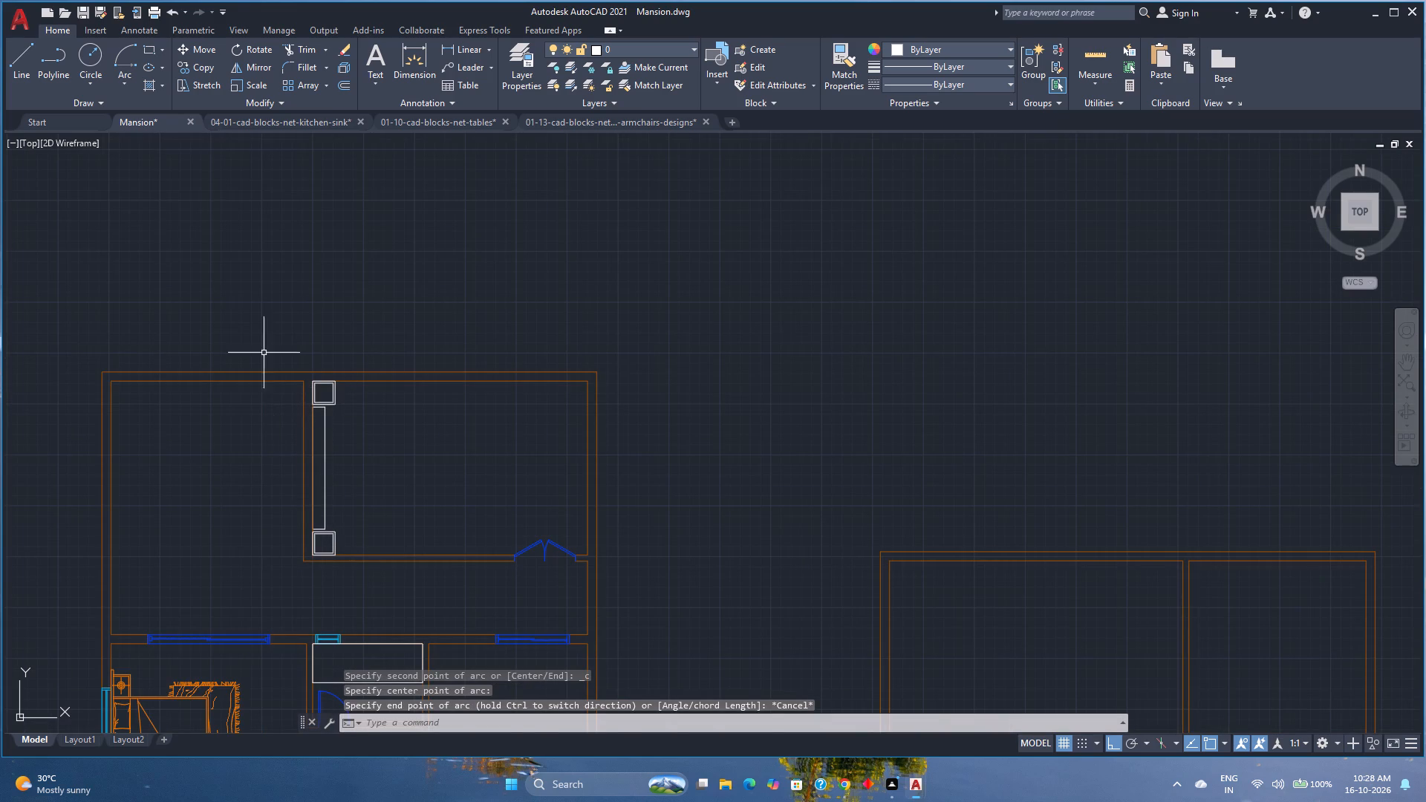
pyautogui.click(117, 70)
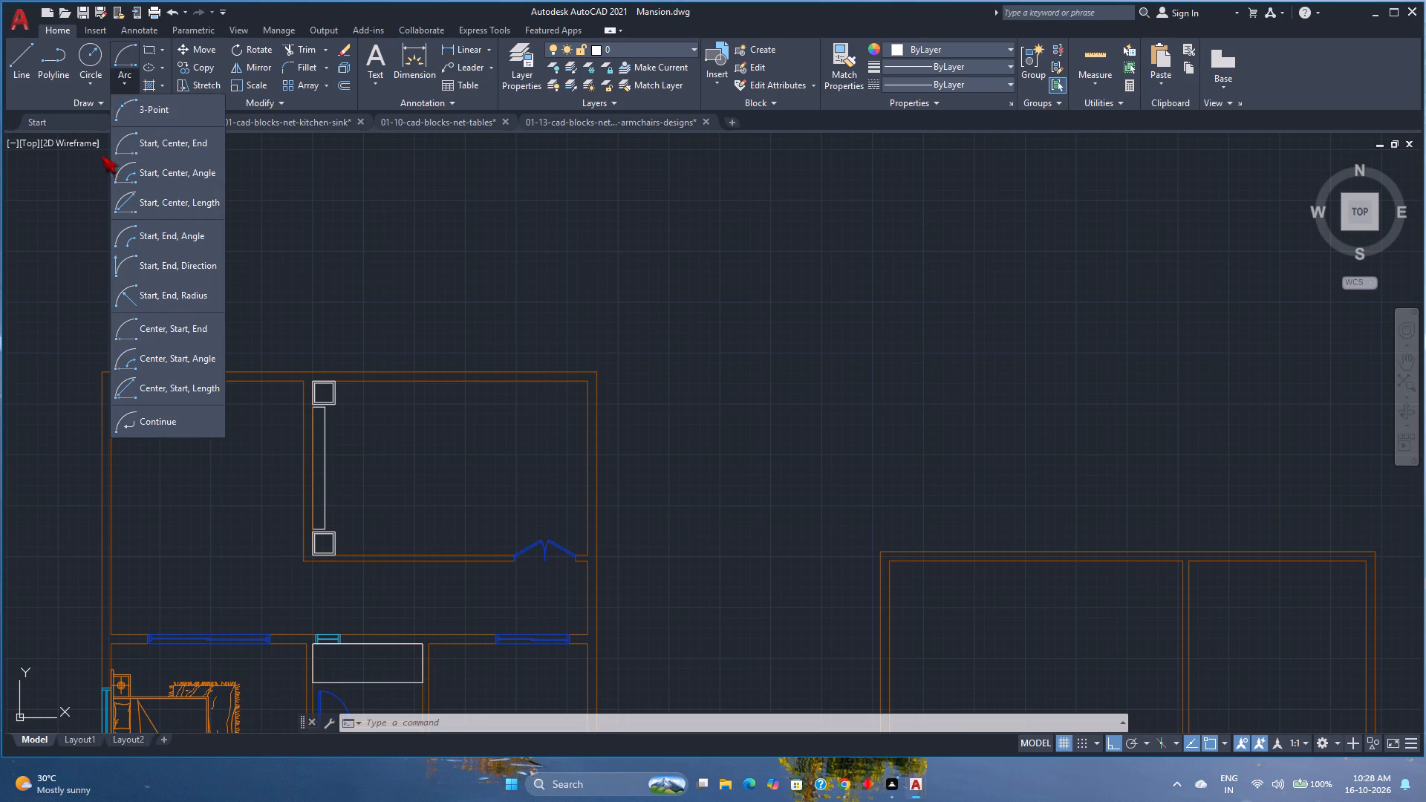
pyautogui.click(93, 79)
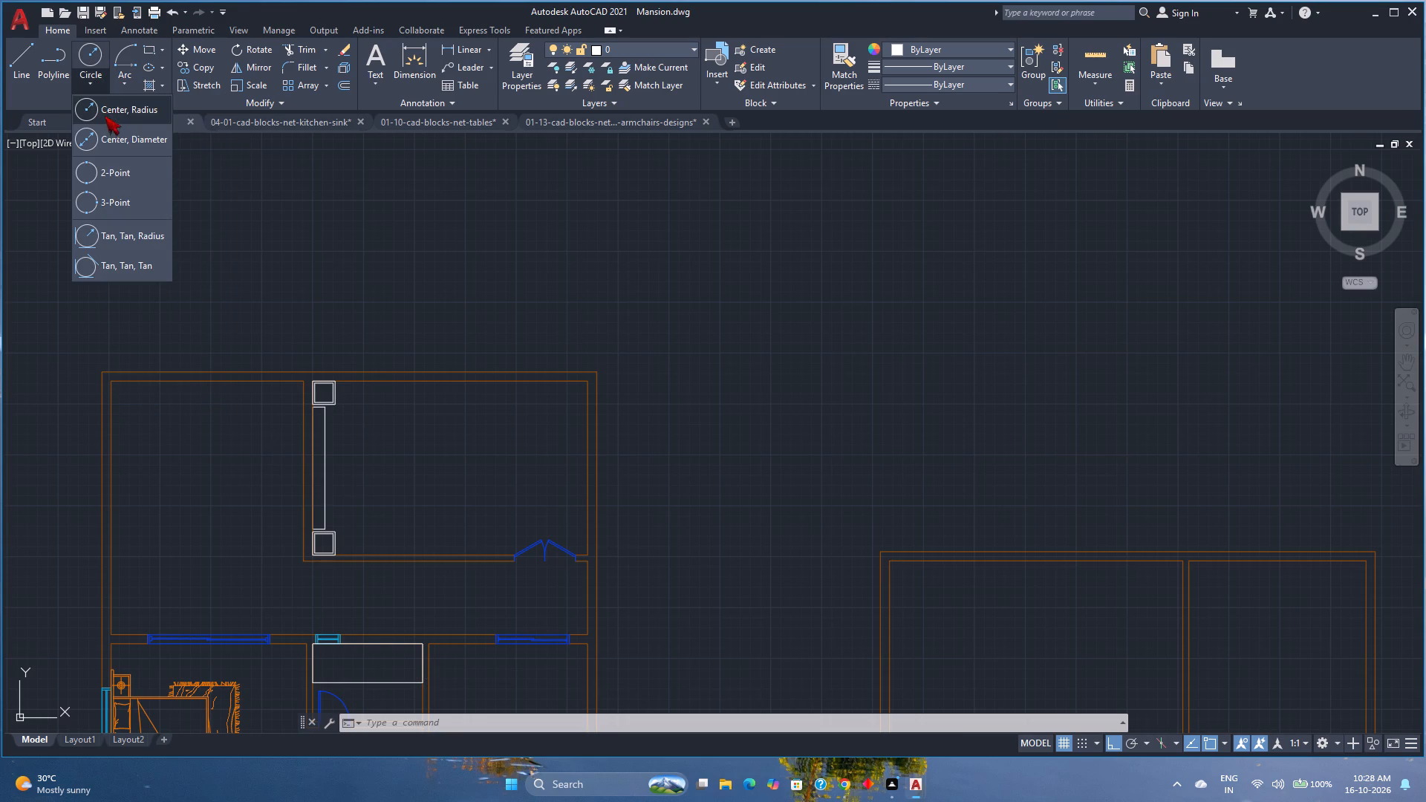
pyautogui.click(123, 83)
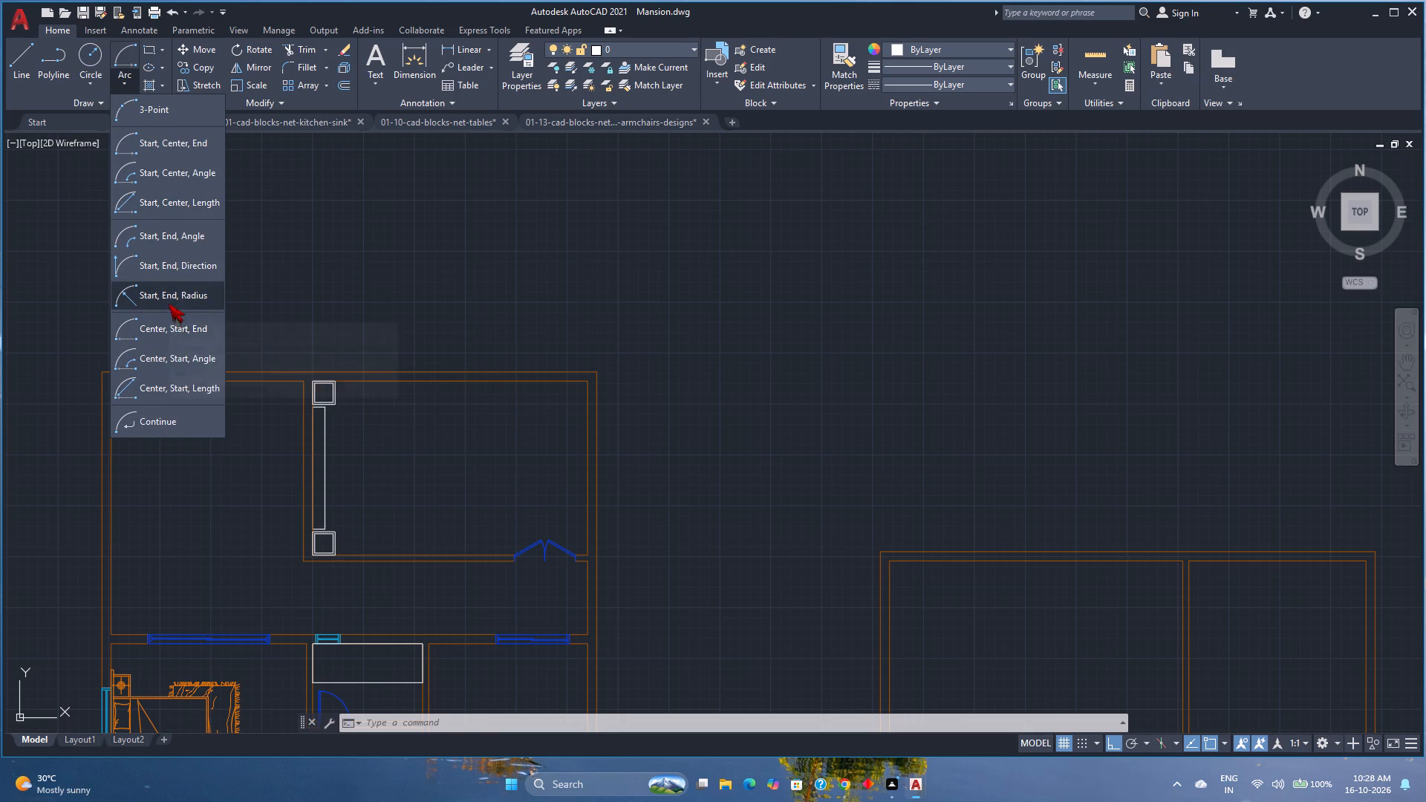
# Draw an ellipse centred in the tall rectangle, its long axis ending at the south side's midpoint and its width fitted between the long sides.
pyautogui.click(149, 65)
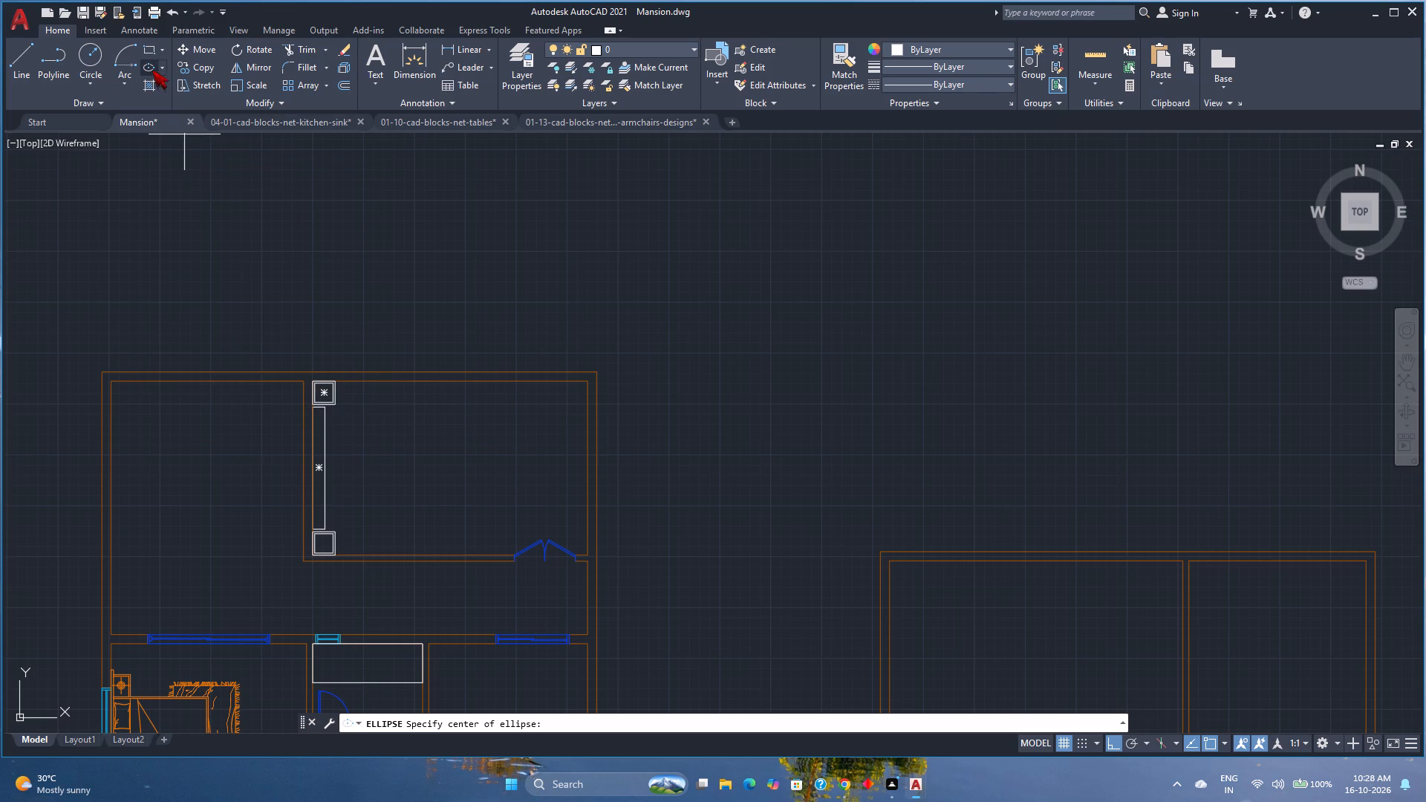
pyautogui.click(160, 62)
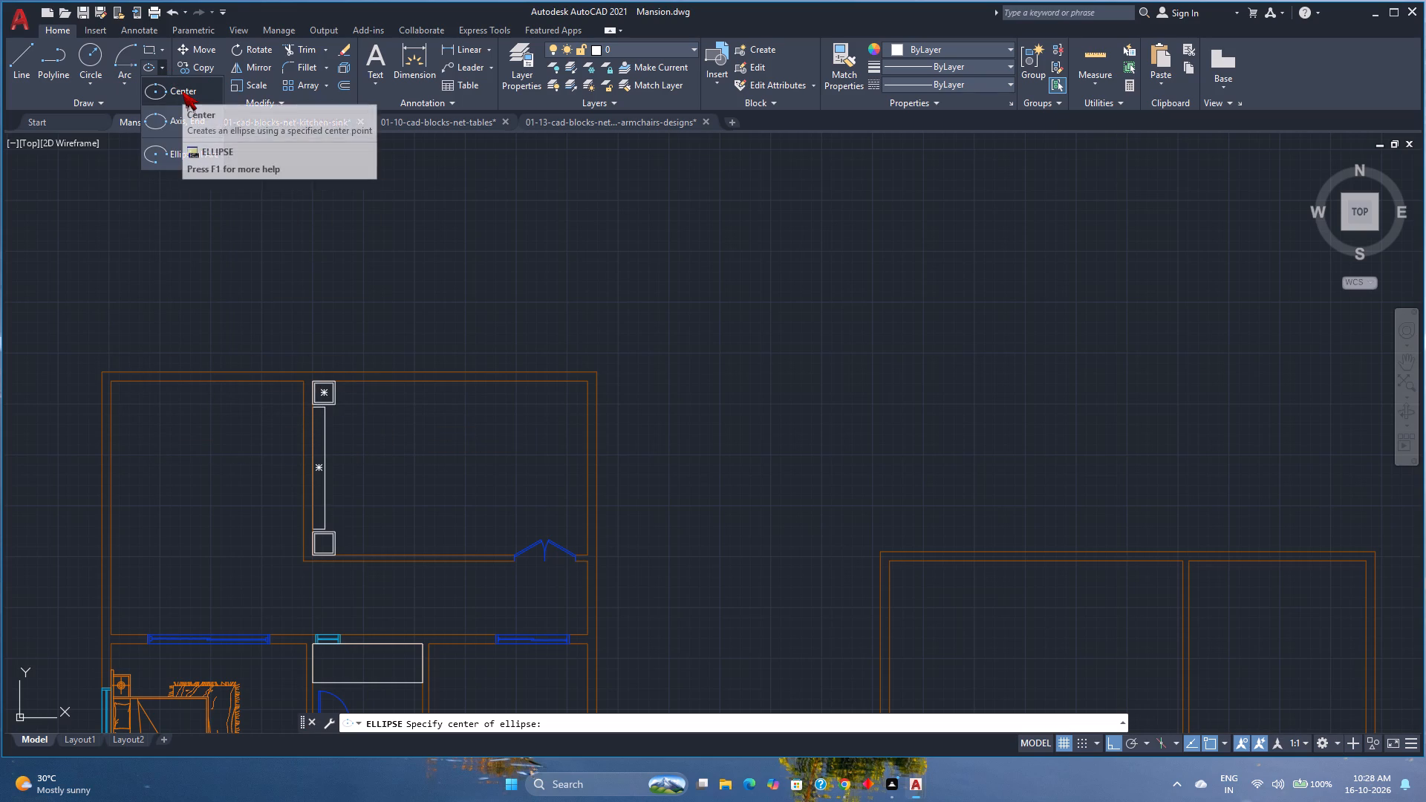
pyautogui.click(182, 91)
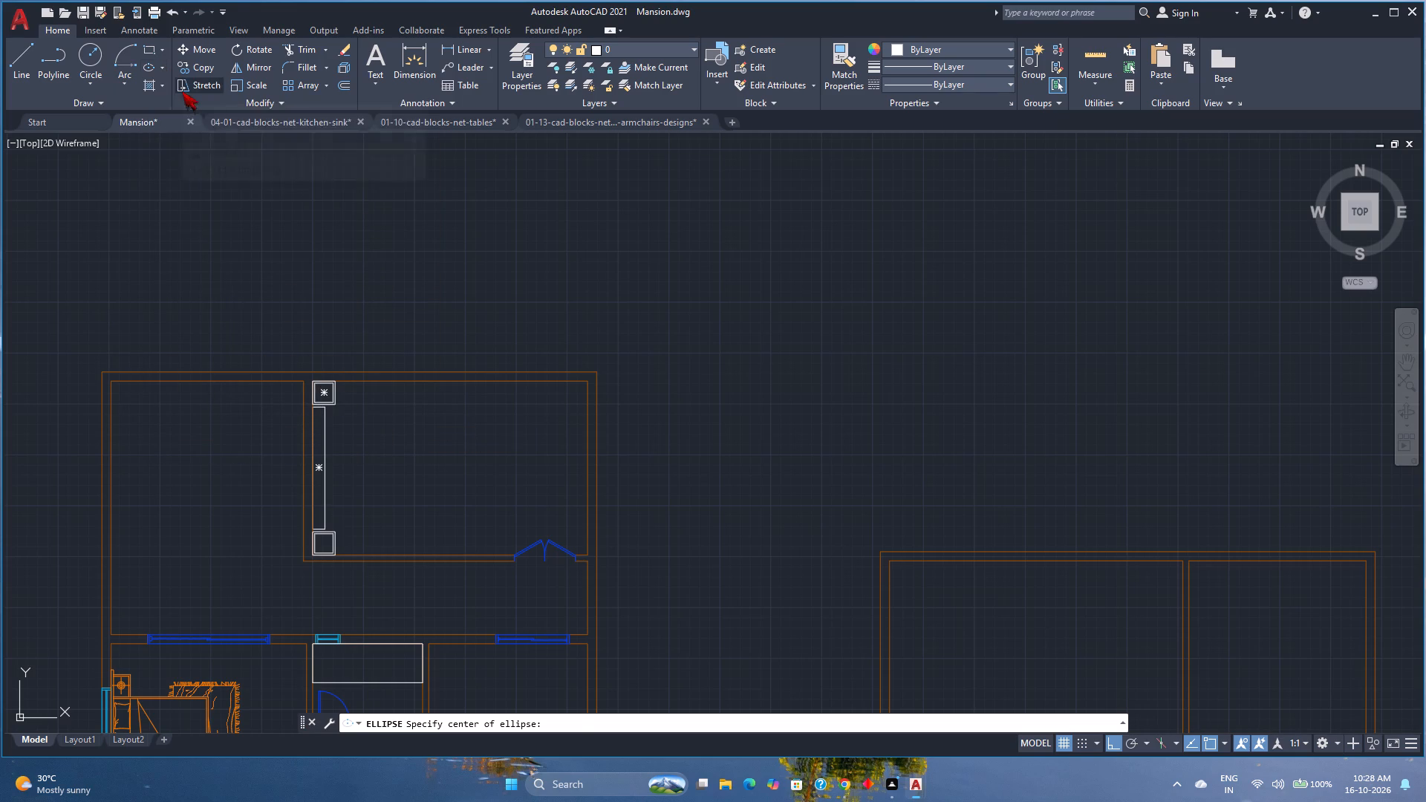
pyautogui.scroll(2, 308, 481)
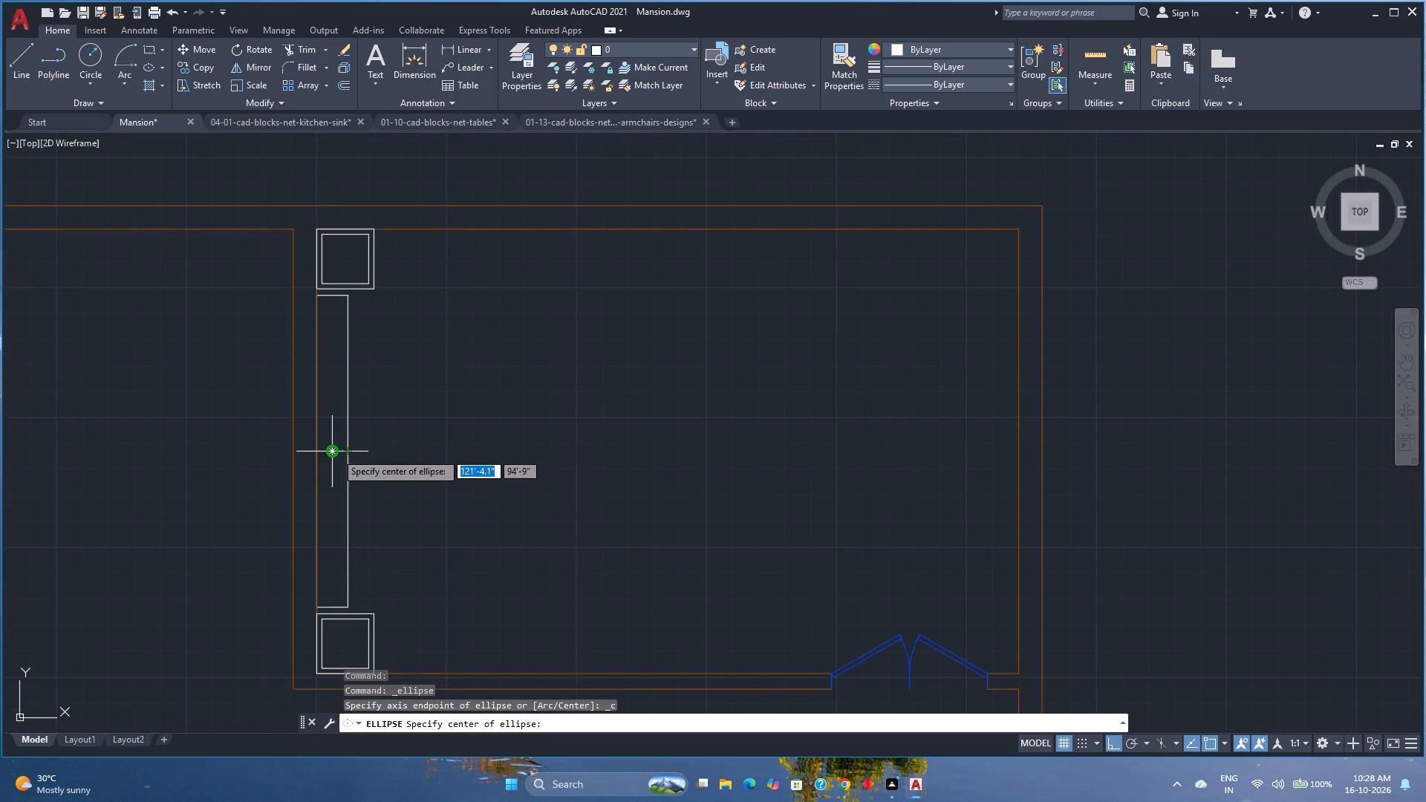
pyautogui.click(333, 452)
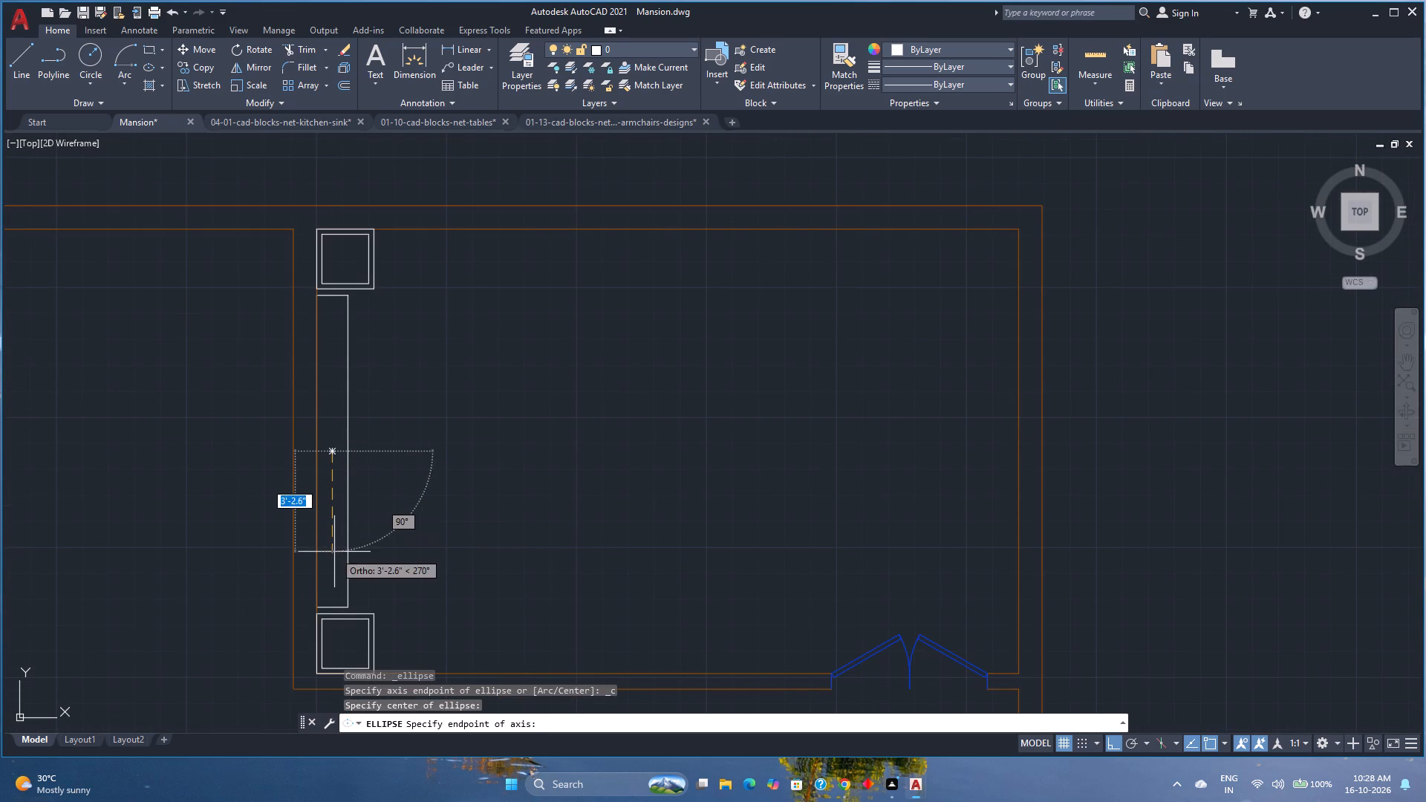
pyautogui.click(333, 610)
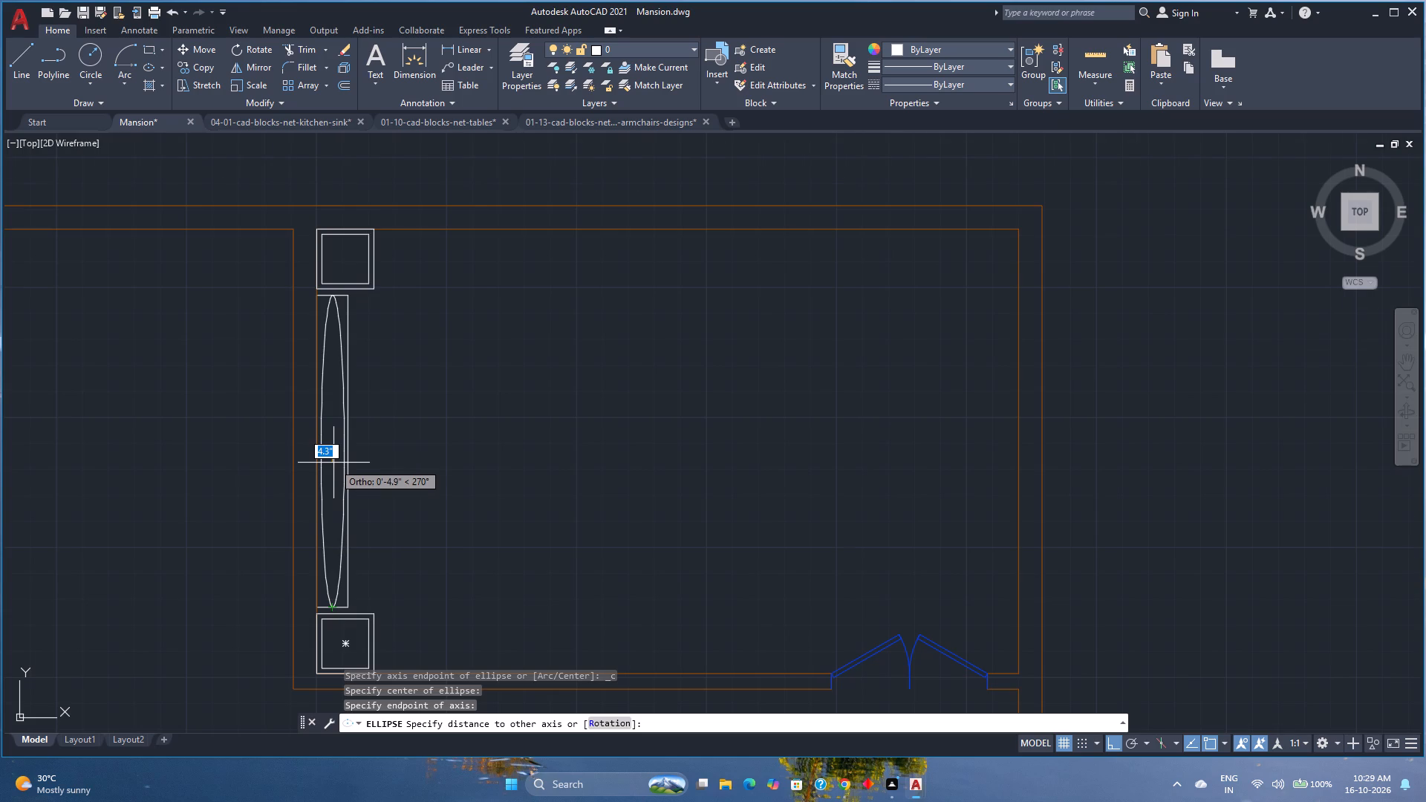
pyautogui.scroll(2, 333, 463)
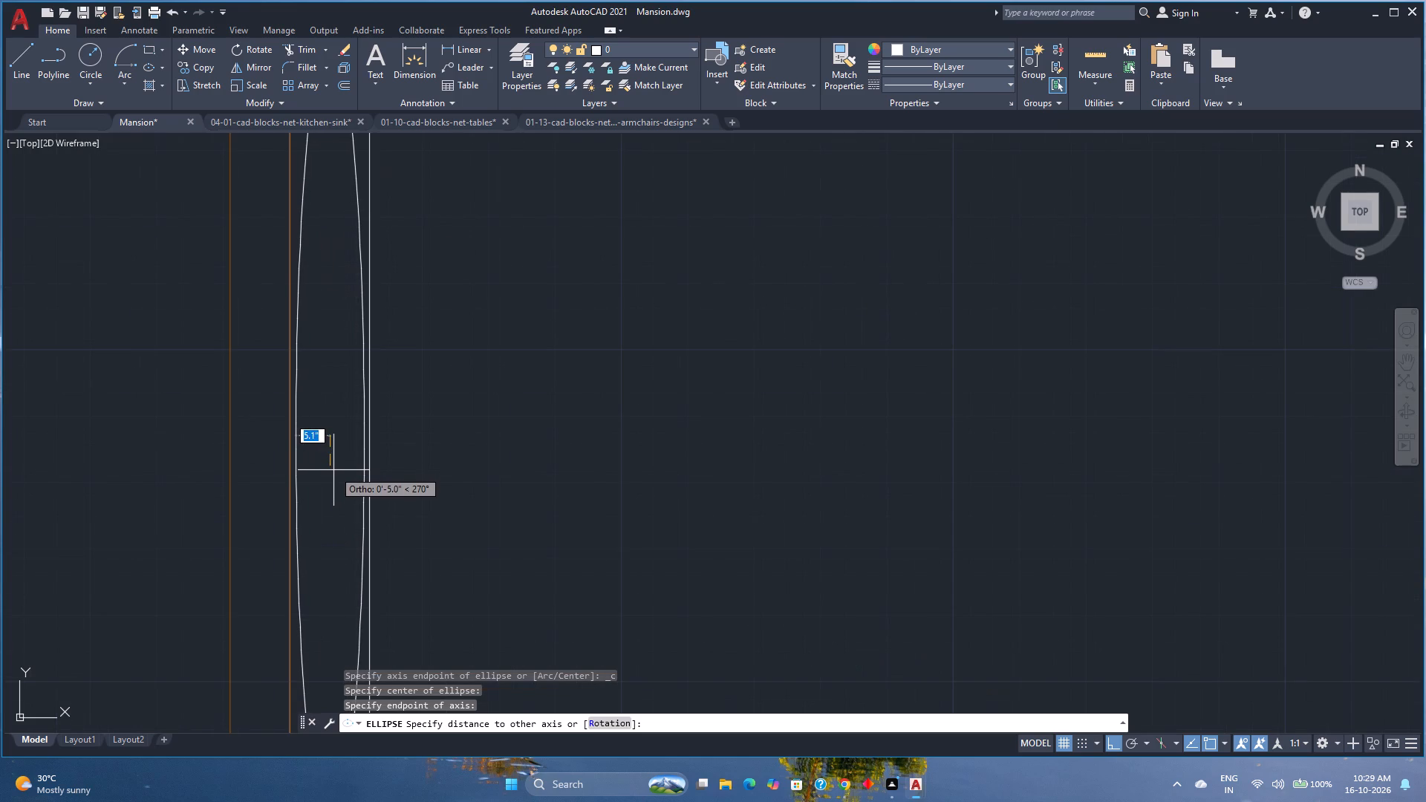
pyautogui.scroll(-1, 333, 470)
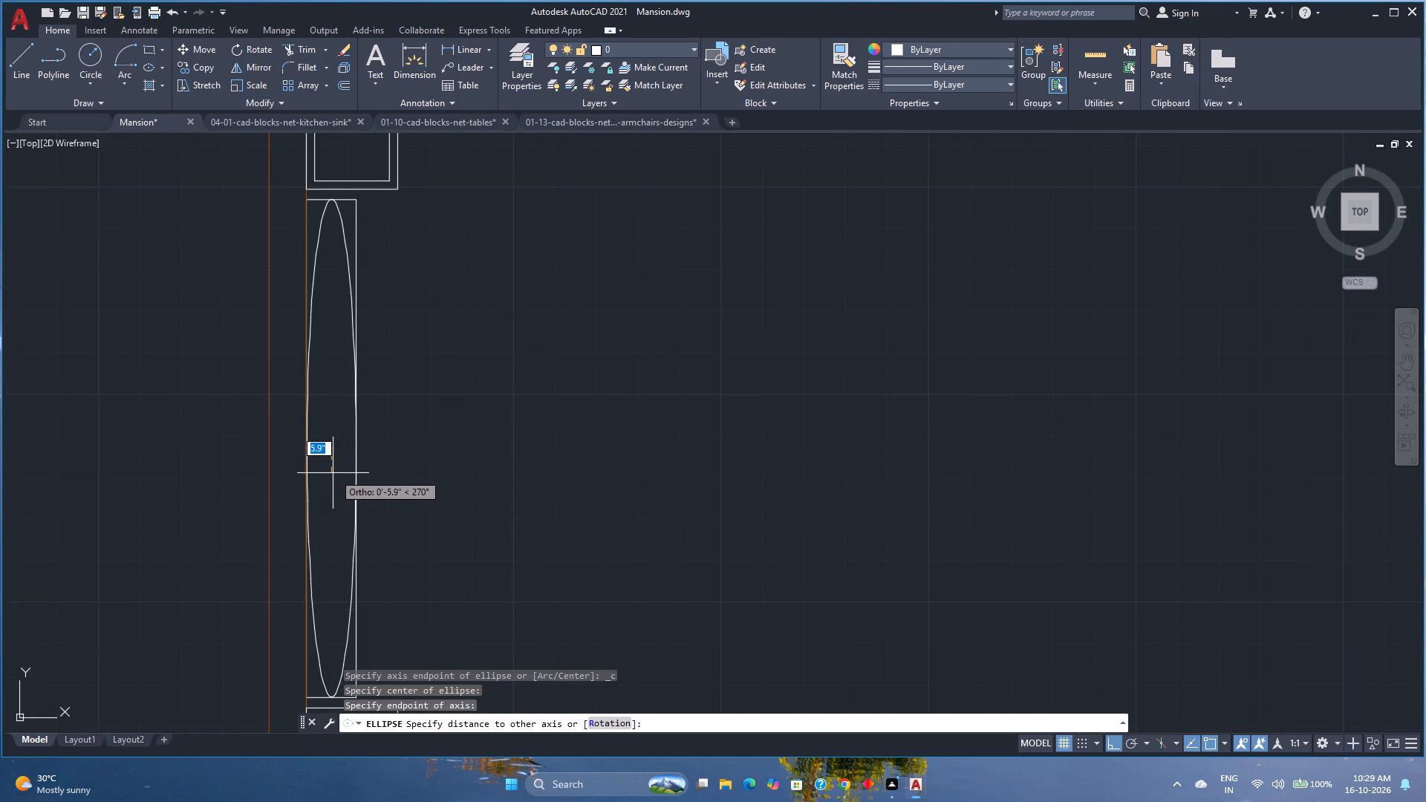
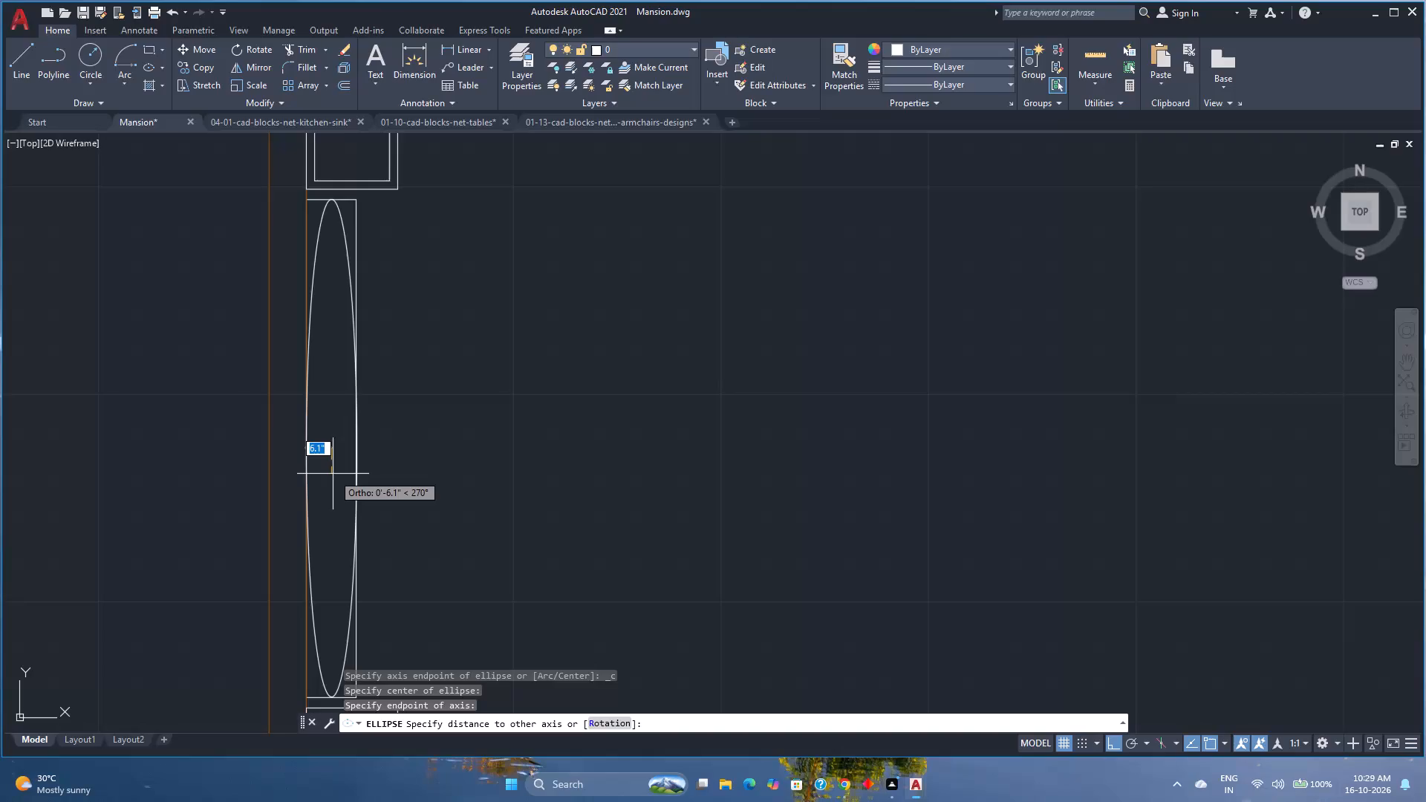
# Complete the tall ellipse inside the narrow rectangle between the two square units, with a distance to the other axis of 6".
pyautogui.scroll(3, 333, 474)
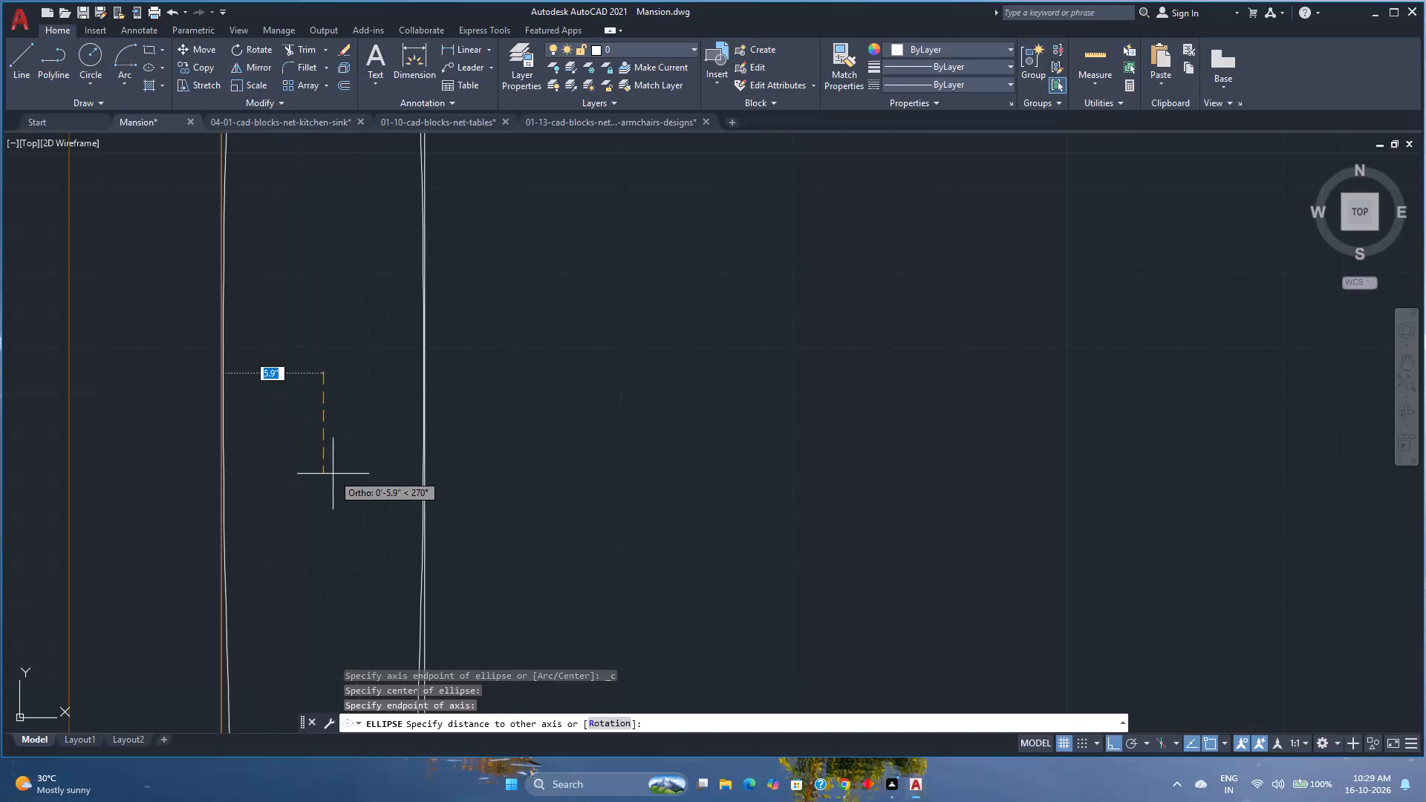
pyautogui.scroll(1, 333, 474)
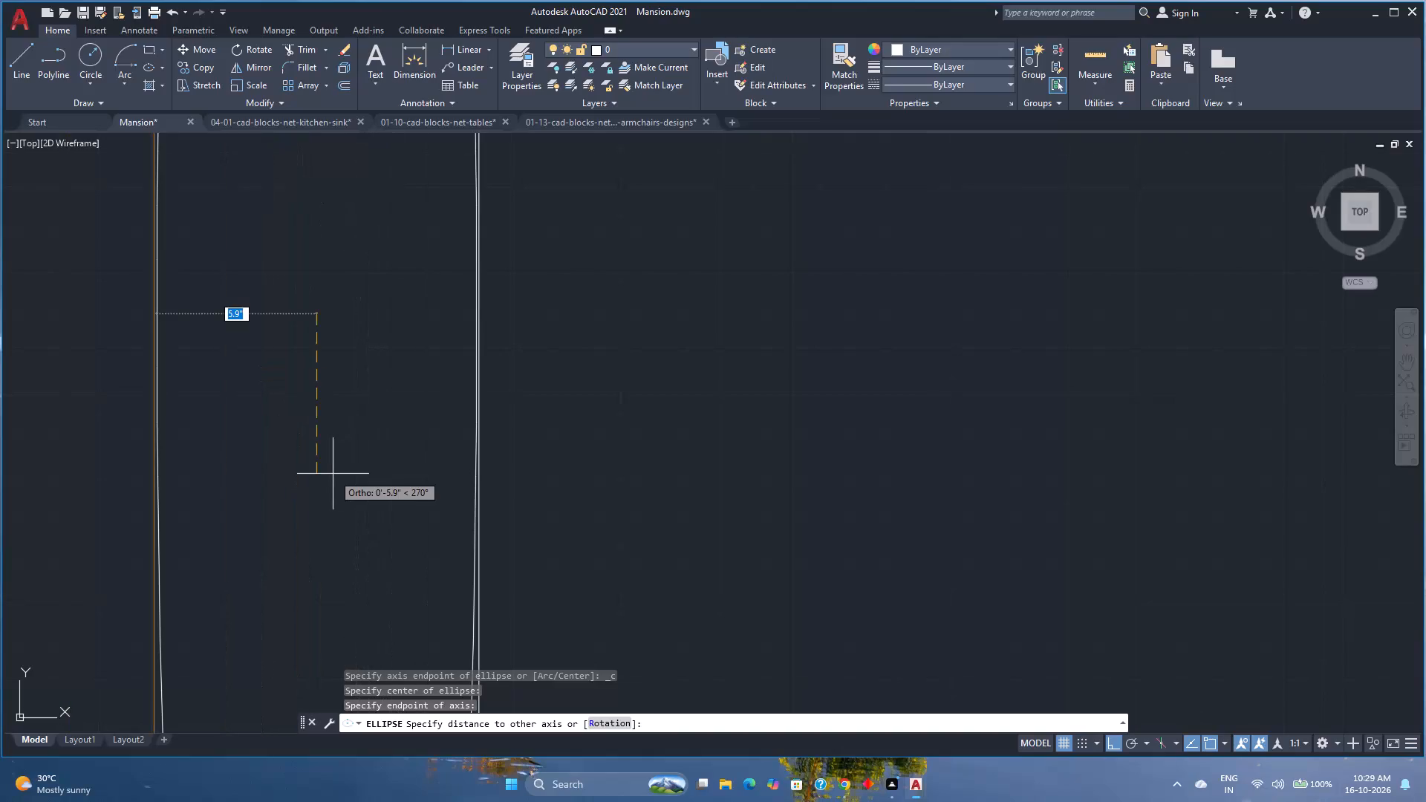
pyautogui.press('6')
pyautogui.press('Return')
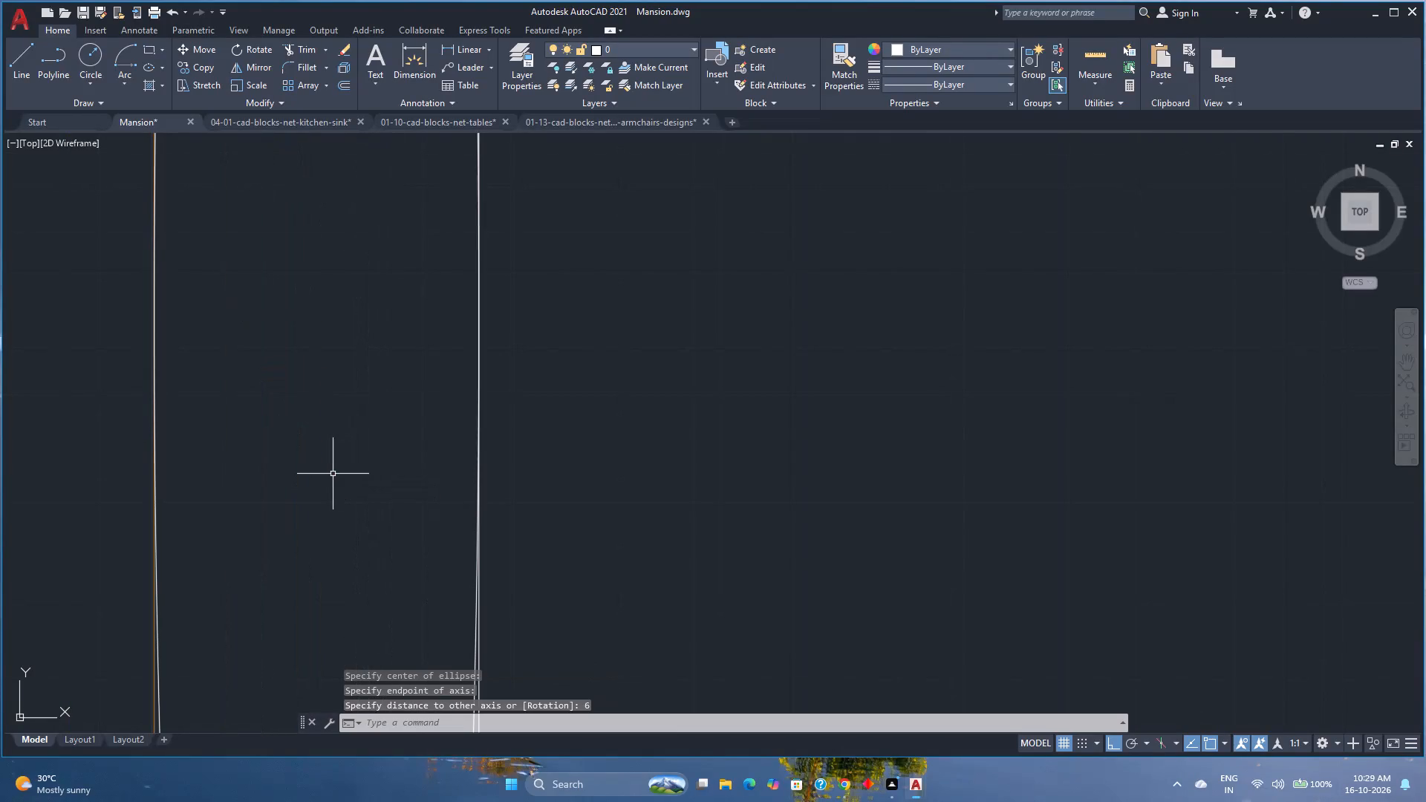
# Trim away the upper outline outside the ellipse on the room side, and the ellipse's upper arc on the wall side.
pyautogui.scroll(-4, 333, 474)
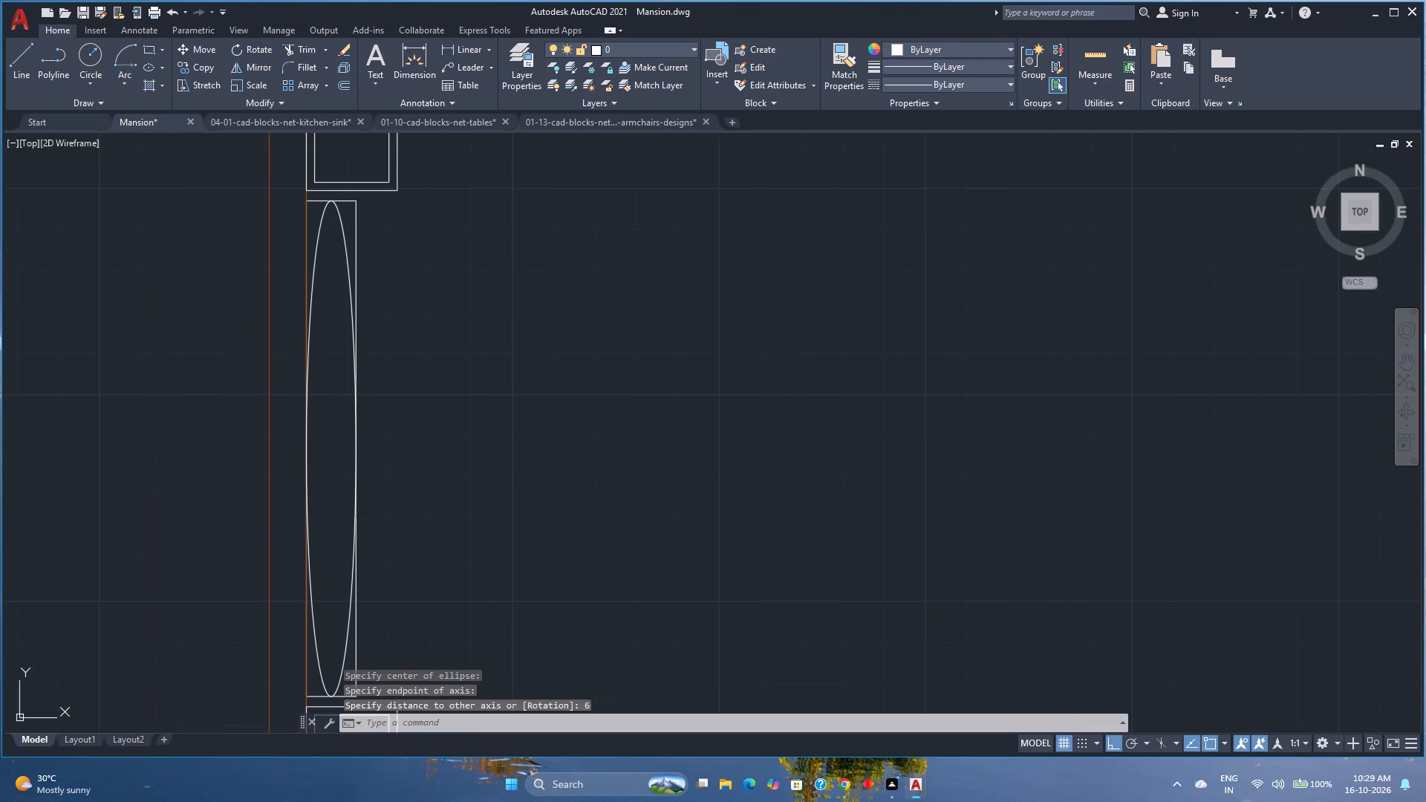
pyautogui.scroll(-1, 333, 469)
pyautogui.scroll(-1, 319, 529)
pyautogui.moveTo(319, 529); pyautogui.dragTo(333, 480, button='middle')
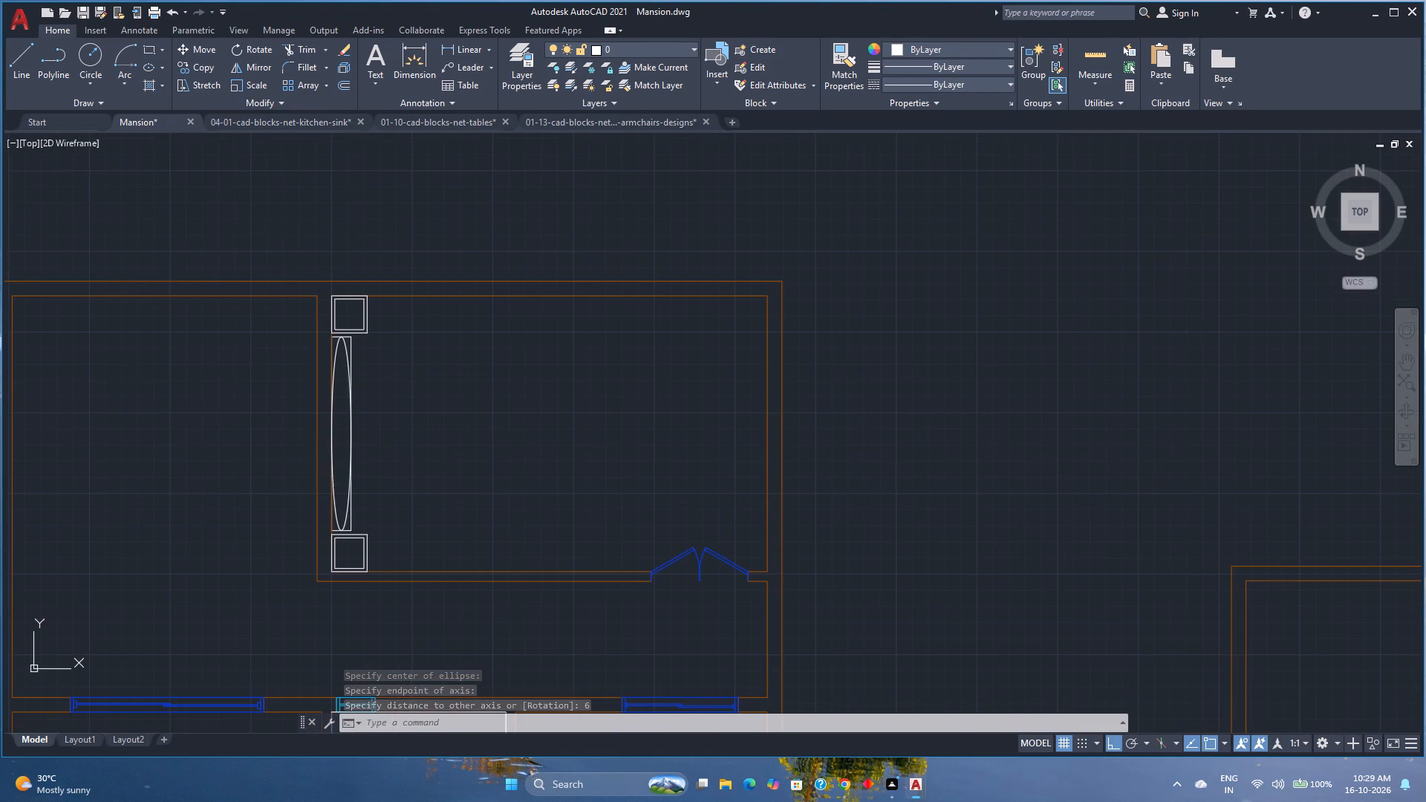
pyautogui.write('tr')
pyautogui.press('Return')
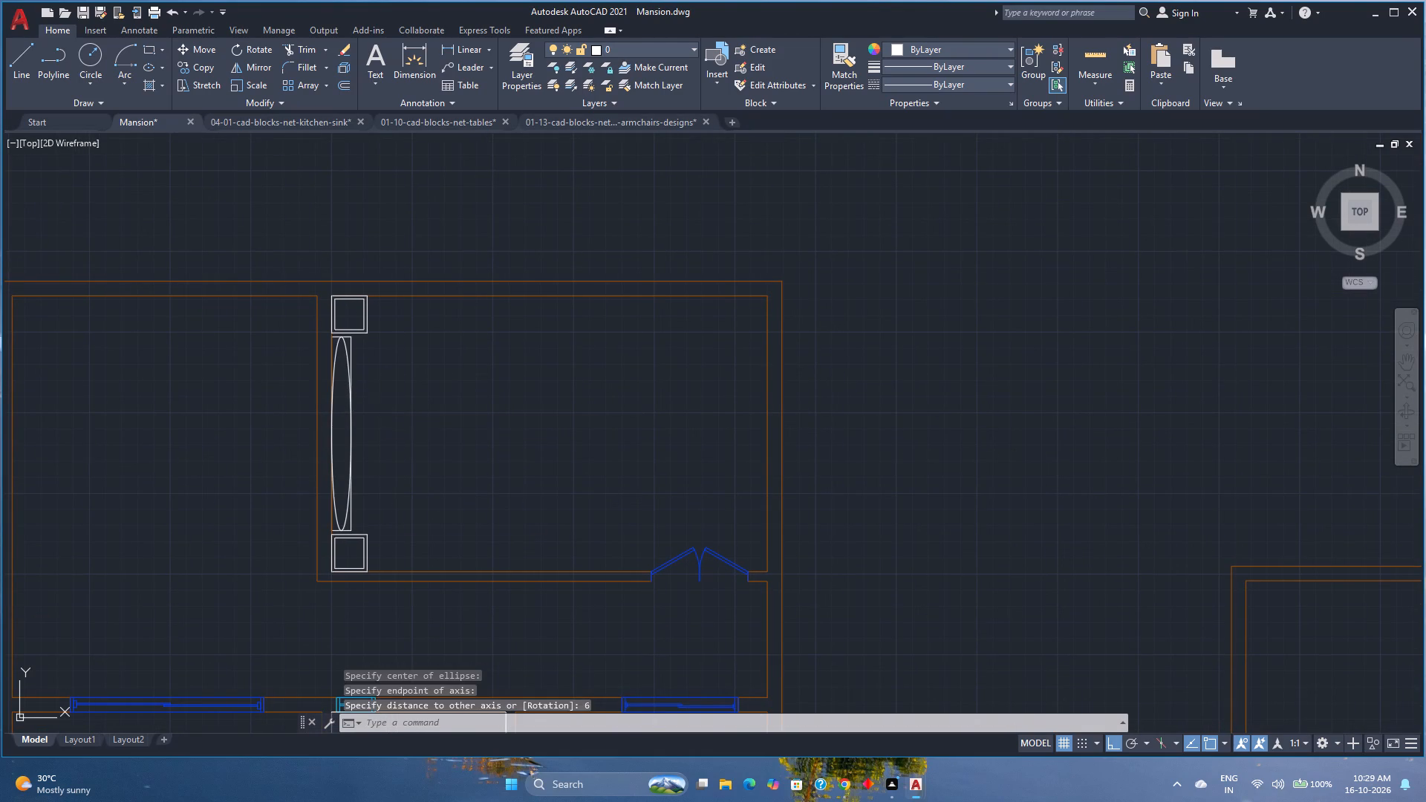
pyautogui.scroll(5, 365, 342)
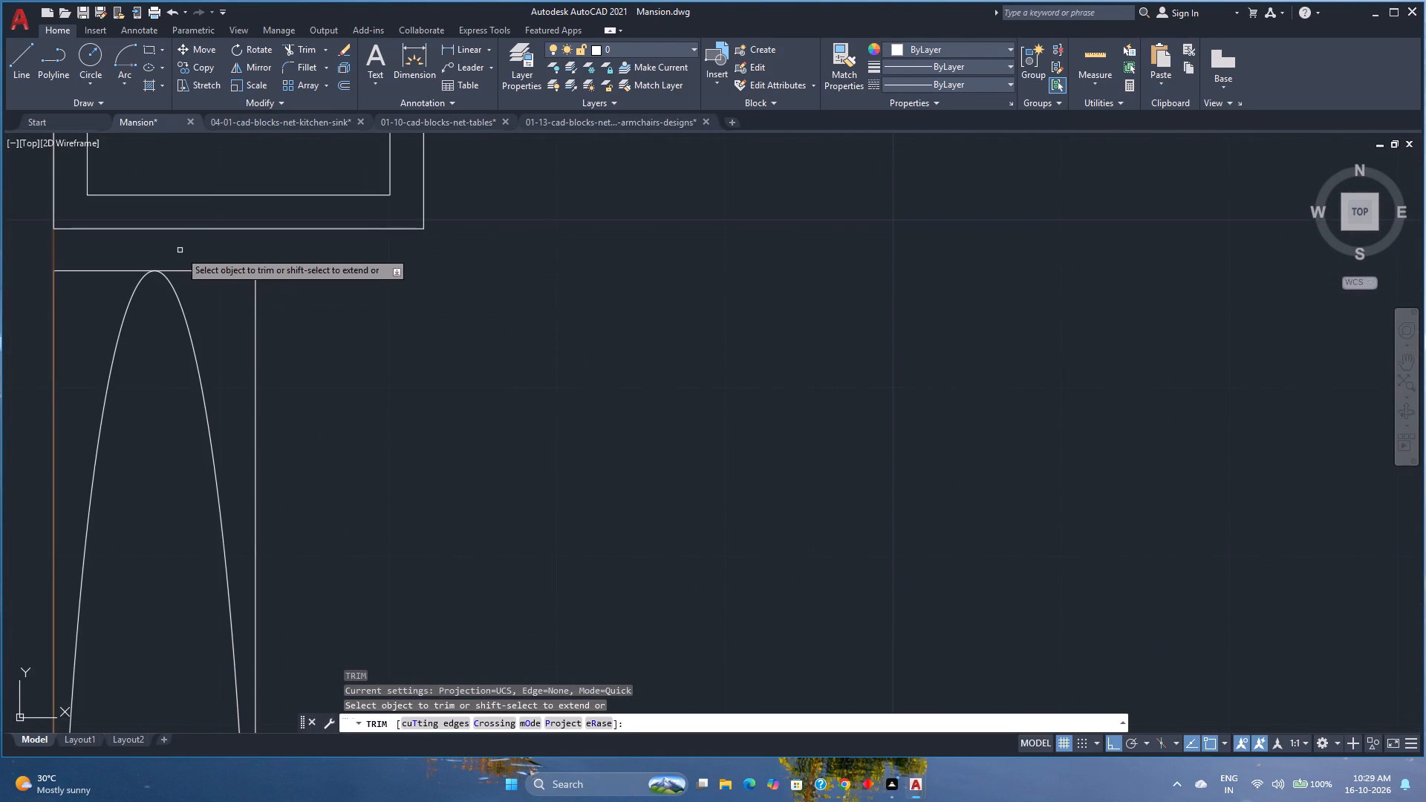
pyautogui.click(180, 252)
pyautogui.click(264, 384)
pyautogui.click(156, 420)
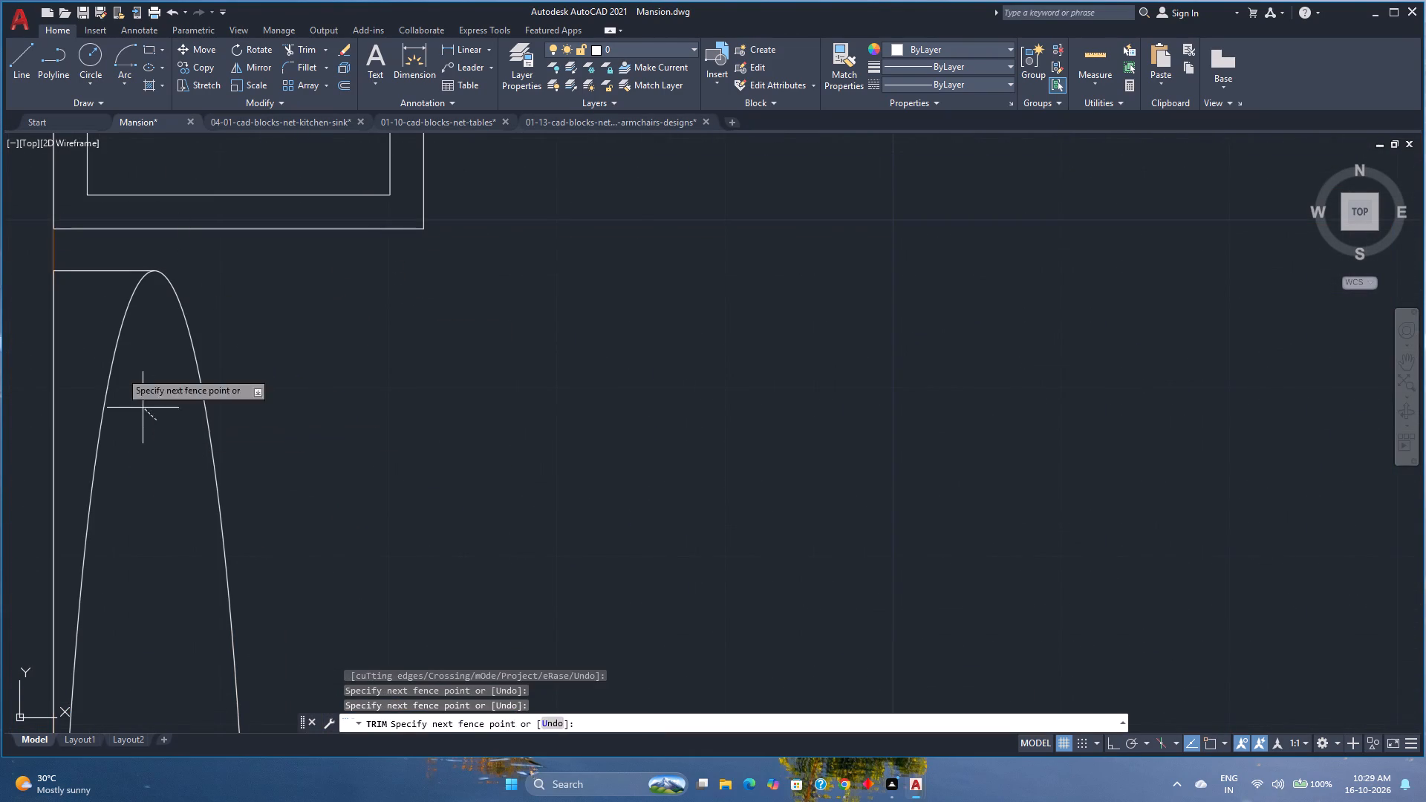
pyautogui.click(106, 340)
# Trim the rectangle's remaining room-side edge and the room-side half of its bottom edge at the ellipse's lower end.
pyautogui.scroll(-5, 106, 340)
pyautogui.moveTo(130, 459); pyautogui.dragTo(233, 378, button='middle')
pyautogui.middleClick(233, 378)
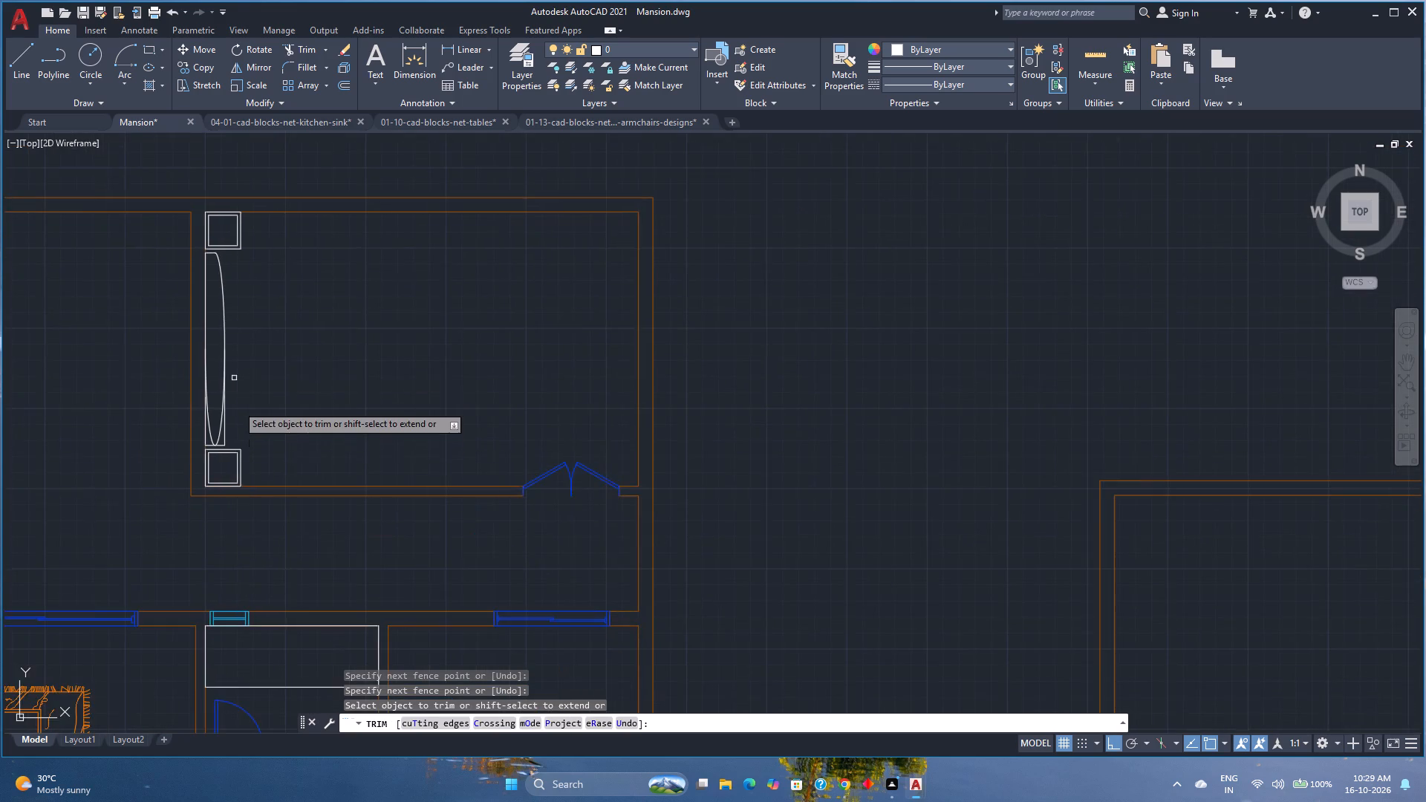
pyautogui.scroll(2, 237, 429)
pyautogui.click(235, 432)
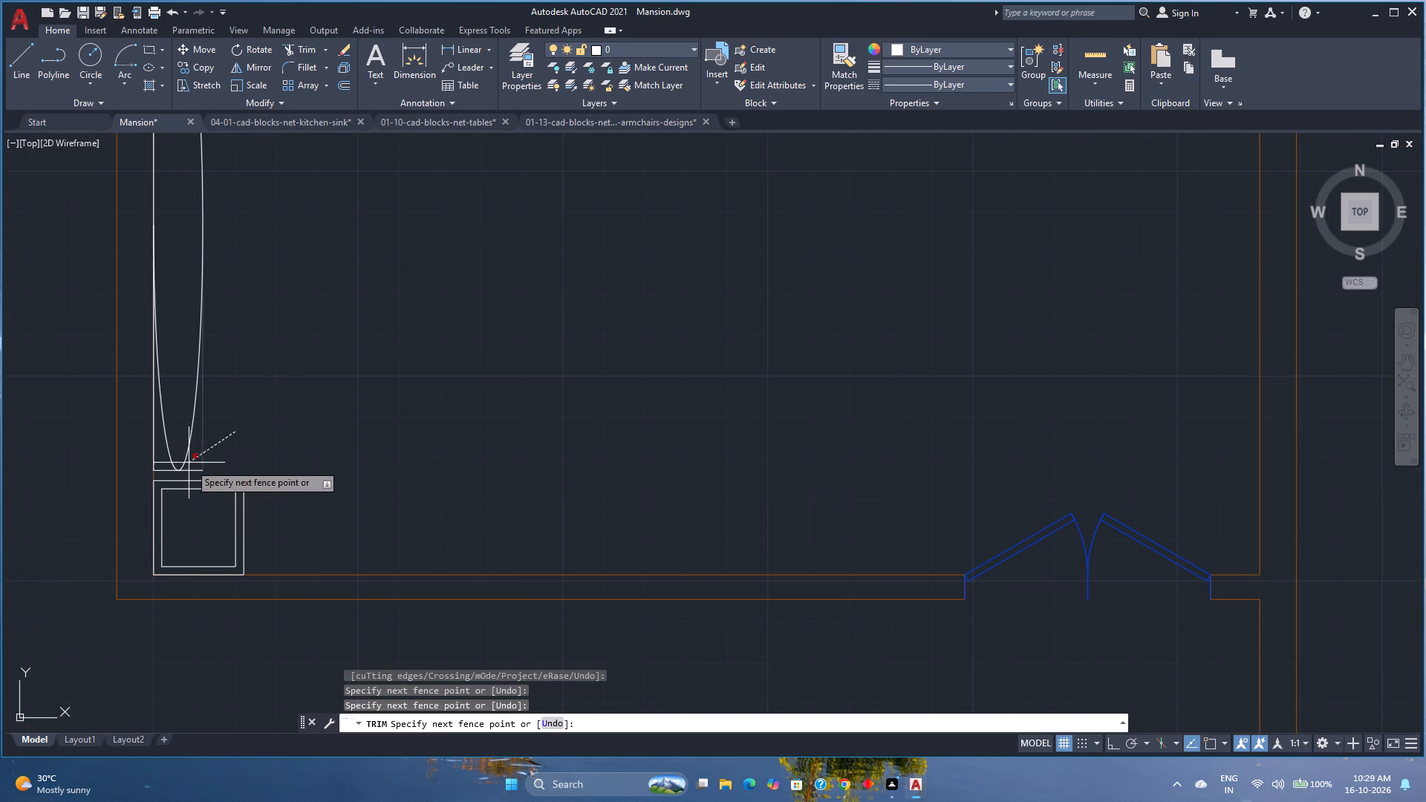
pyautogui.click(189, 468)
pyautogui.click(189, 470)
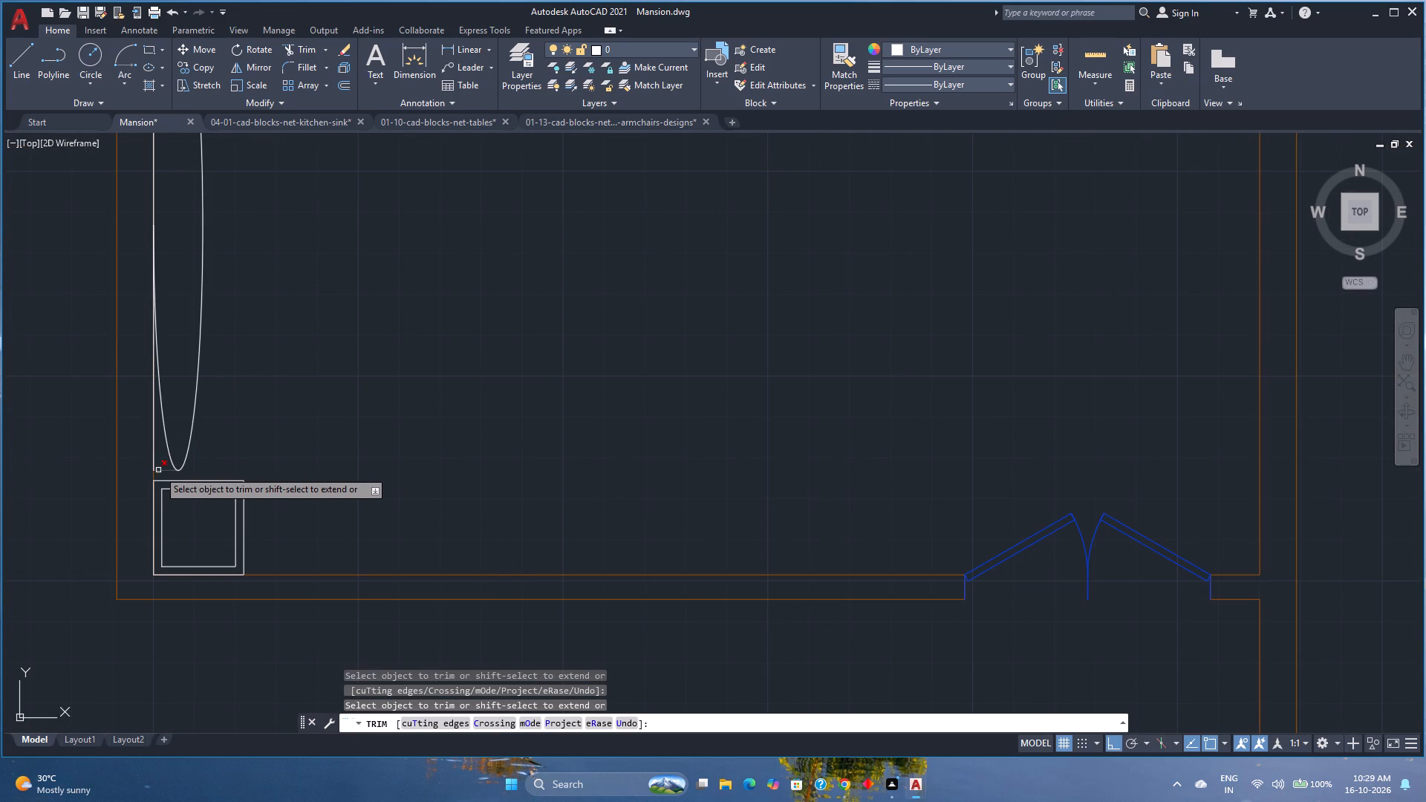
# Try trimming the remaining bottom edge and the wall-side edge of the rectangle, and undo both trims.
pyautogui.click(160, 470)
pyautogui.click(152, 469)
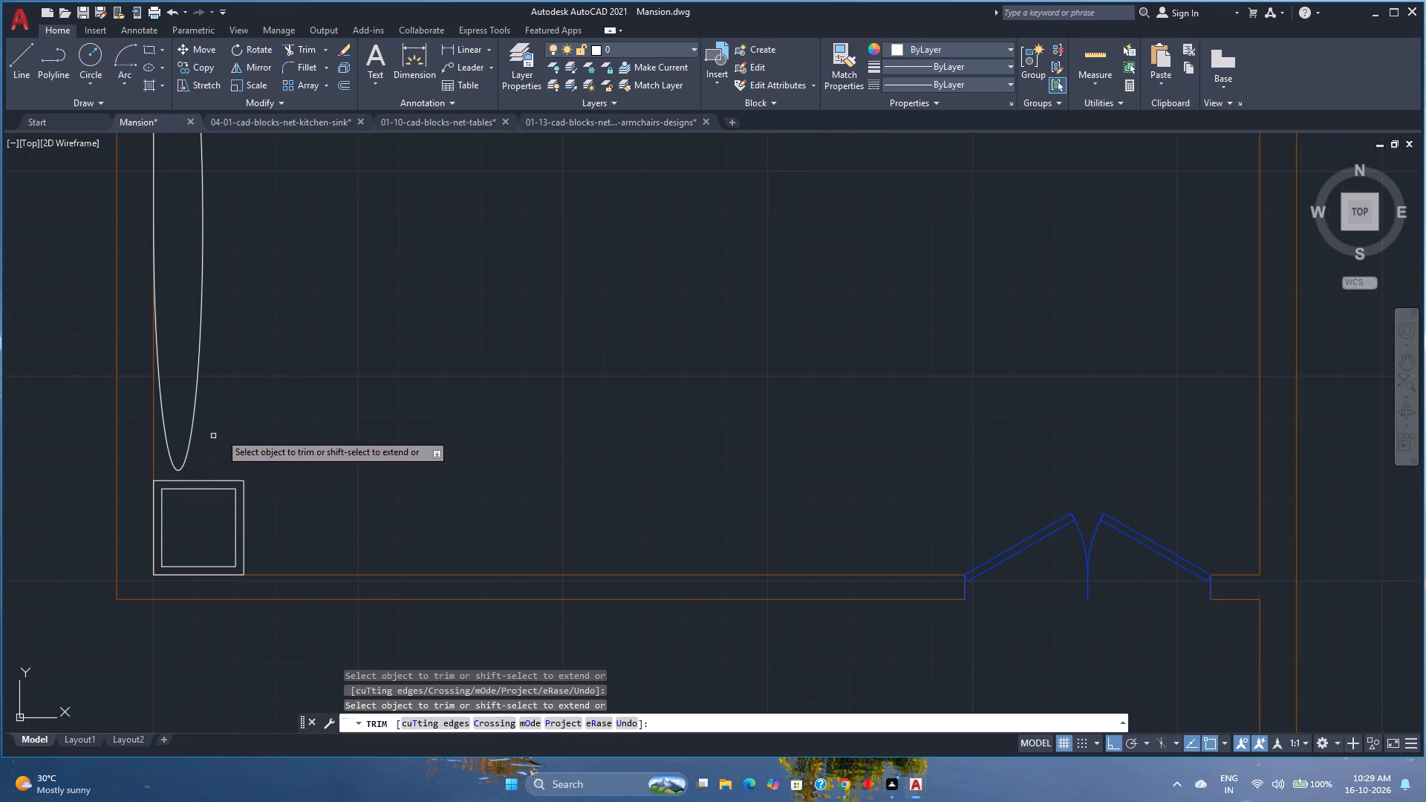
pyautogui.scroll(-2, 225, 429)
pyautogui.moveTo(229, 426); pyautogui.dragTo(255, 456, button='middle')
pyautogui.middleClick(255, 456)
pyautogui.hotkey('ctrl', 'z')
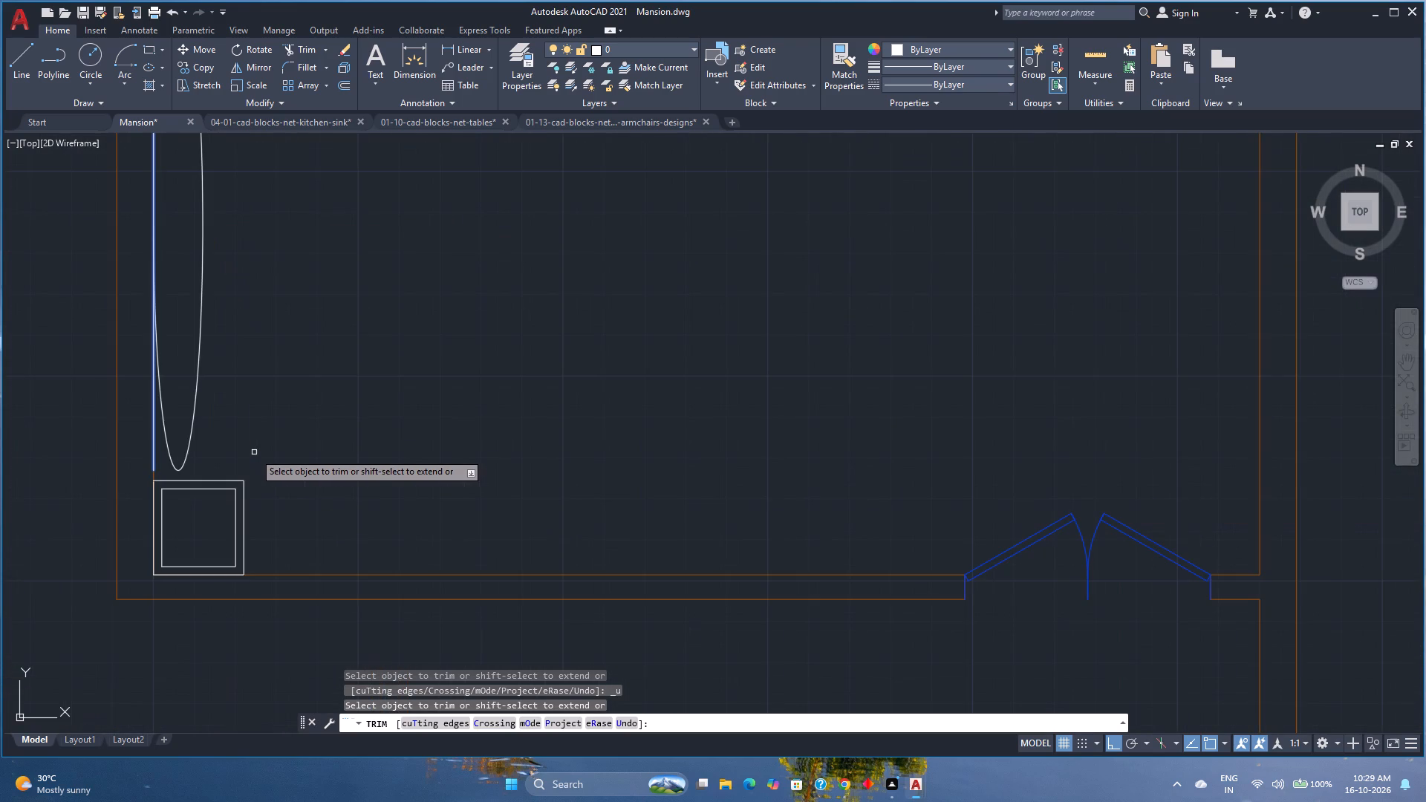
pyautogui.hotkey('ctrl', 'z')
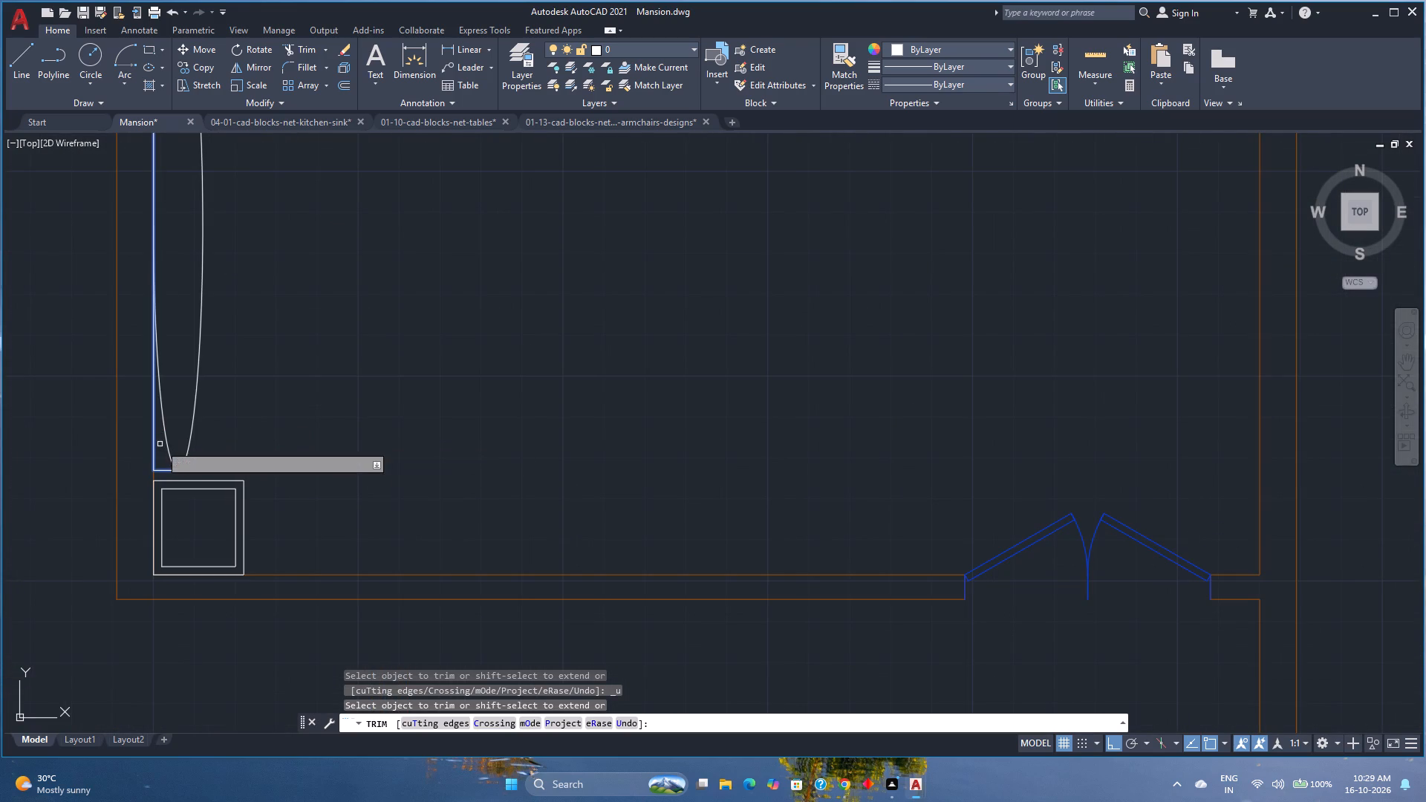
# Trim the ellipse's lower arc on the wall side, leaving the room-side curve closed against the straight edges.
pyautogui.click(160, 443)
pyautogui.click(171, 432)
pyautogui.scroll(-2, 171, 432)
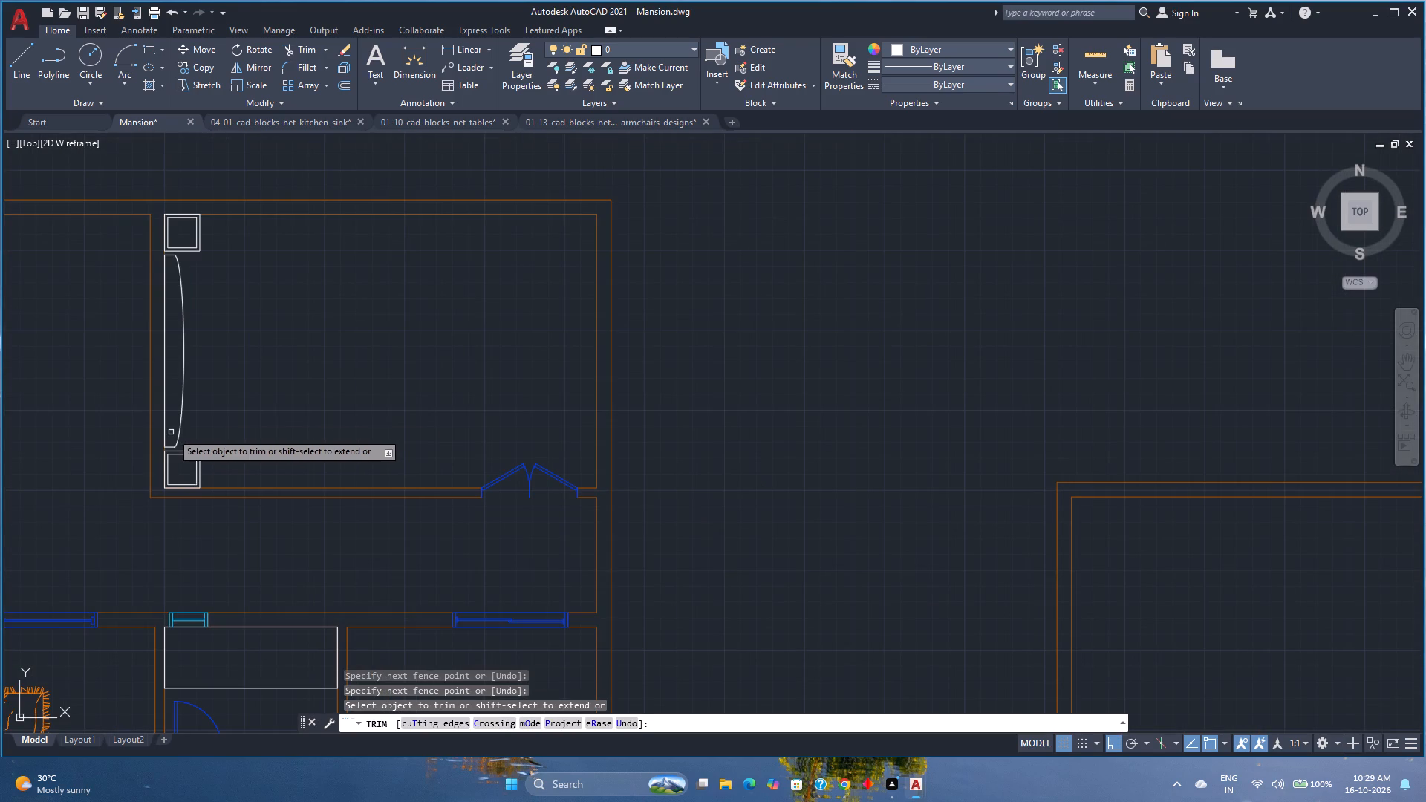
pyautogui.press('Escape')
# Stretch the elliptical curve's room-side quadrant inward to about 2.3" from its centre to flatten the bulge.
pyautogui.scroll(2, 188, 445)
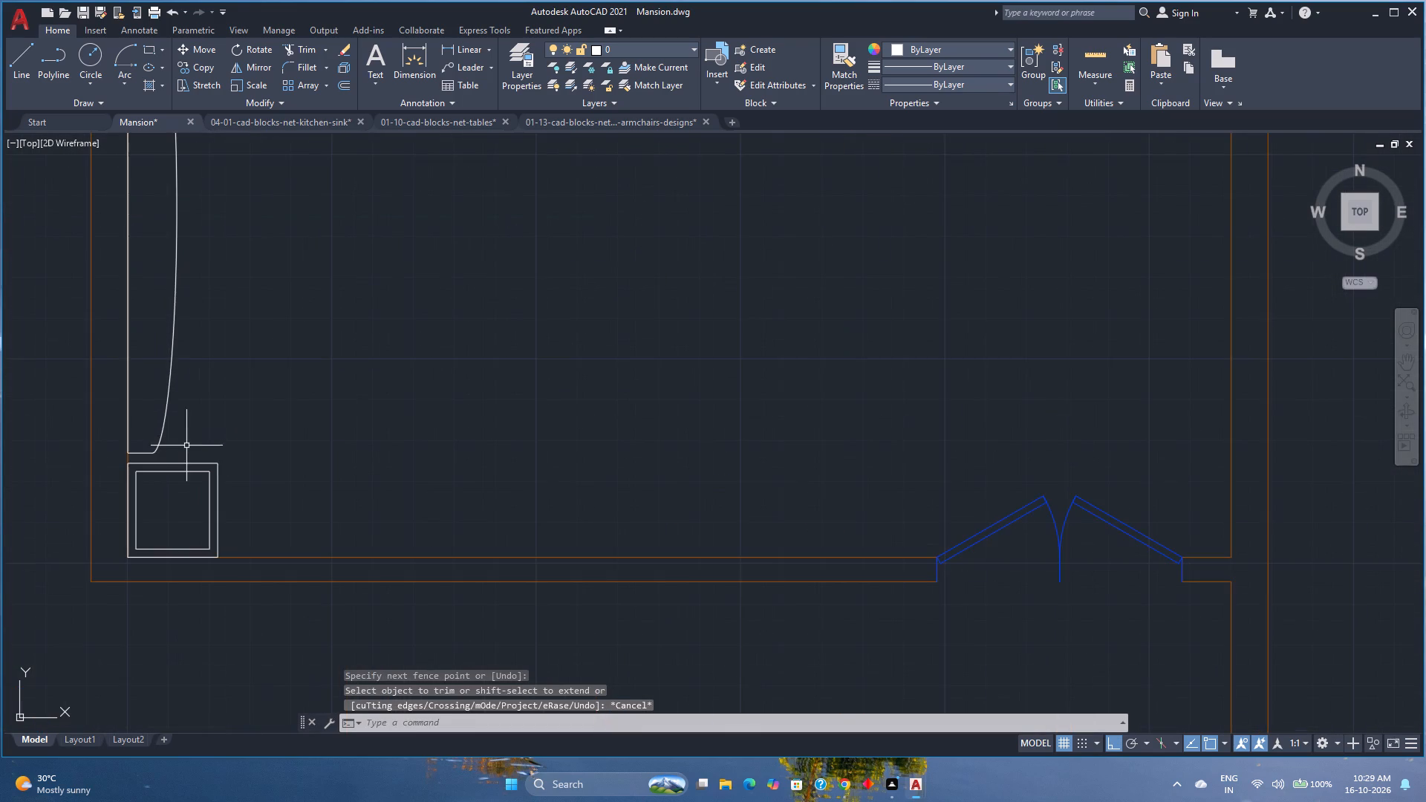
pyautogui.moveTo(184, 447); pyautogui.dragTo(358, 411, button='middle')
pyautogui.click(335, 407)
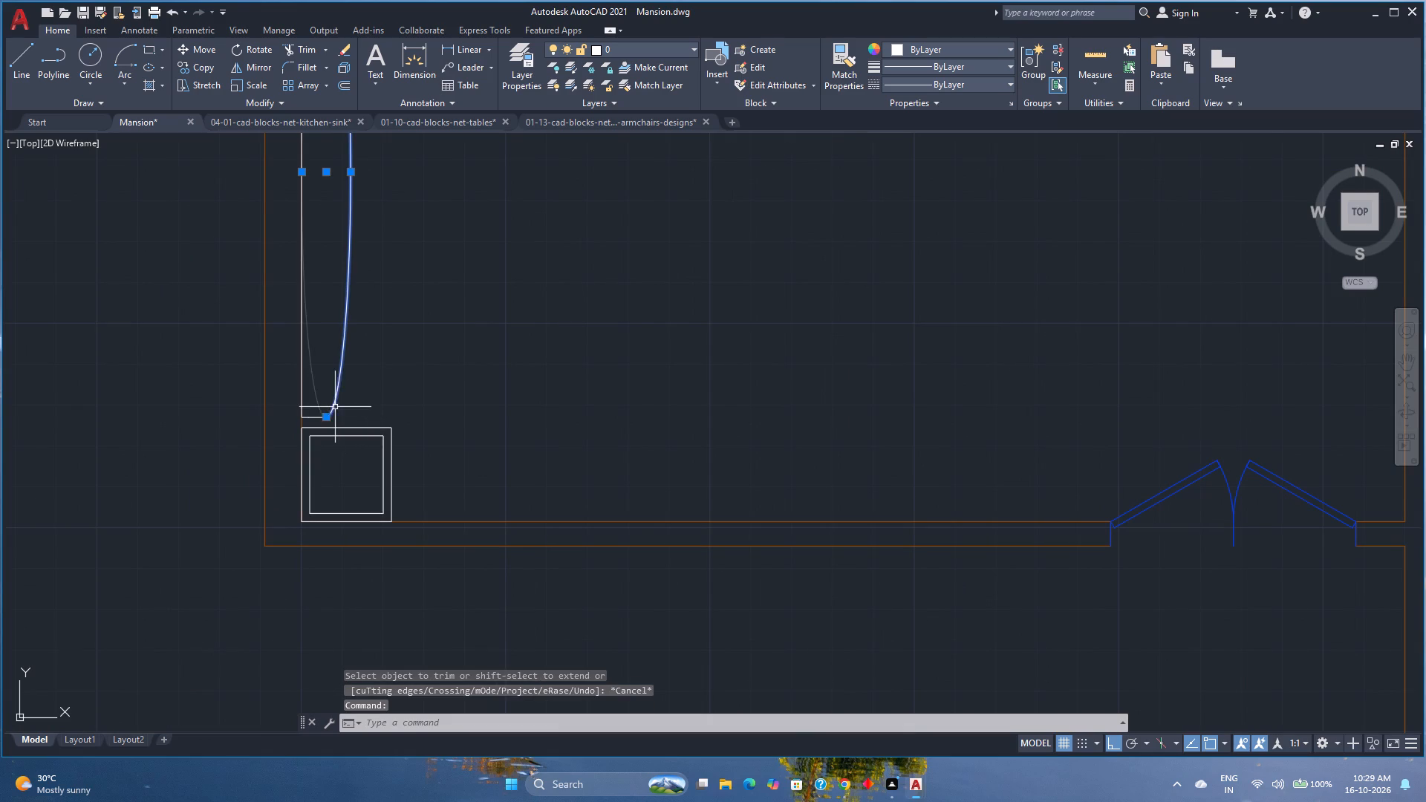
pyautogui.scroll(-3, 309, 351)
pyautogui.moveTo(309, 351); pyautogui.dragTo(345, 401, button='middle')
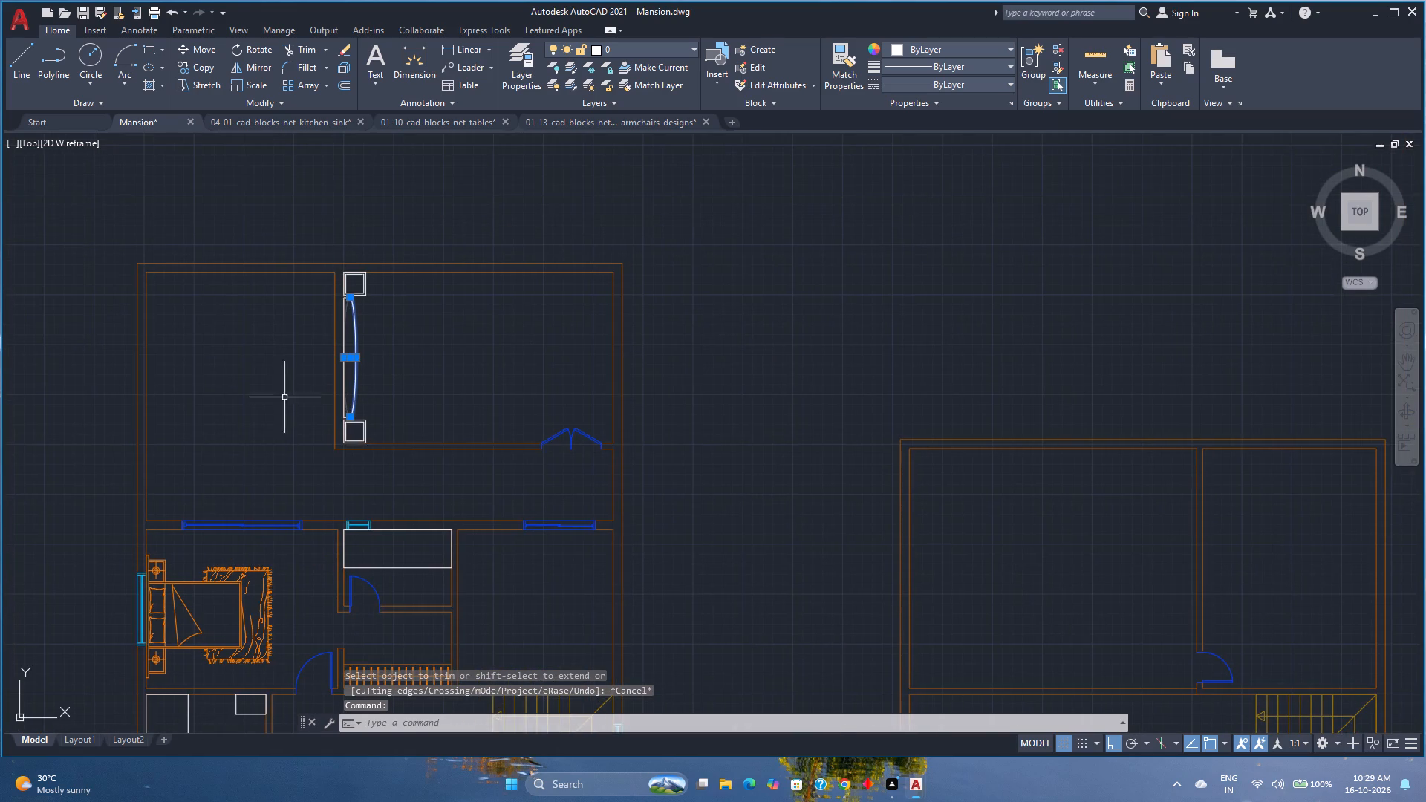
pyautogui.scroll(2, 345, 276)
pyautogui.scroll(4, 346, 353)
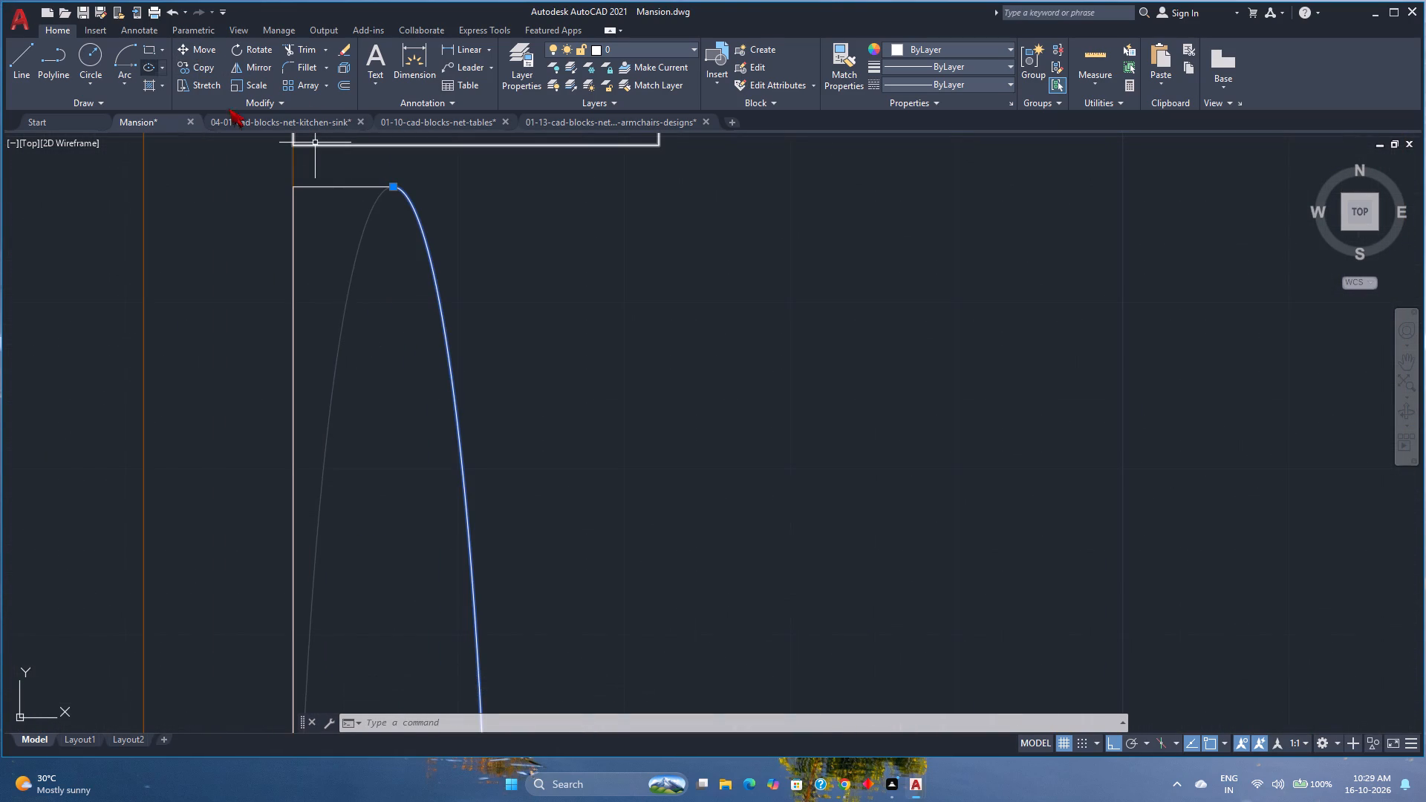
pyautogui.scroll(-4, 414, 327)
pyautogui.scroll(2, 408, 469)
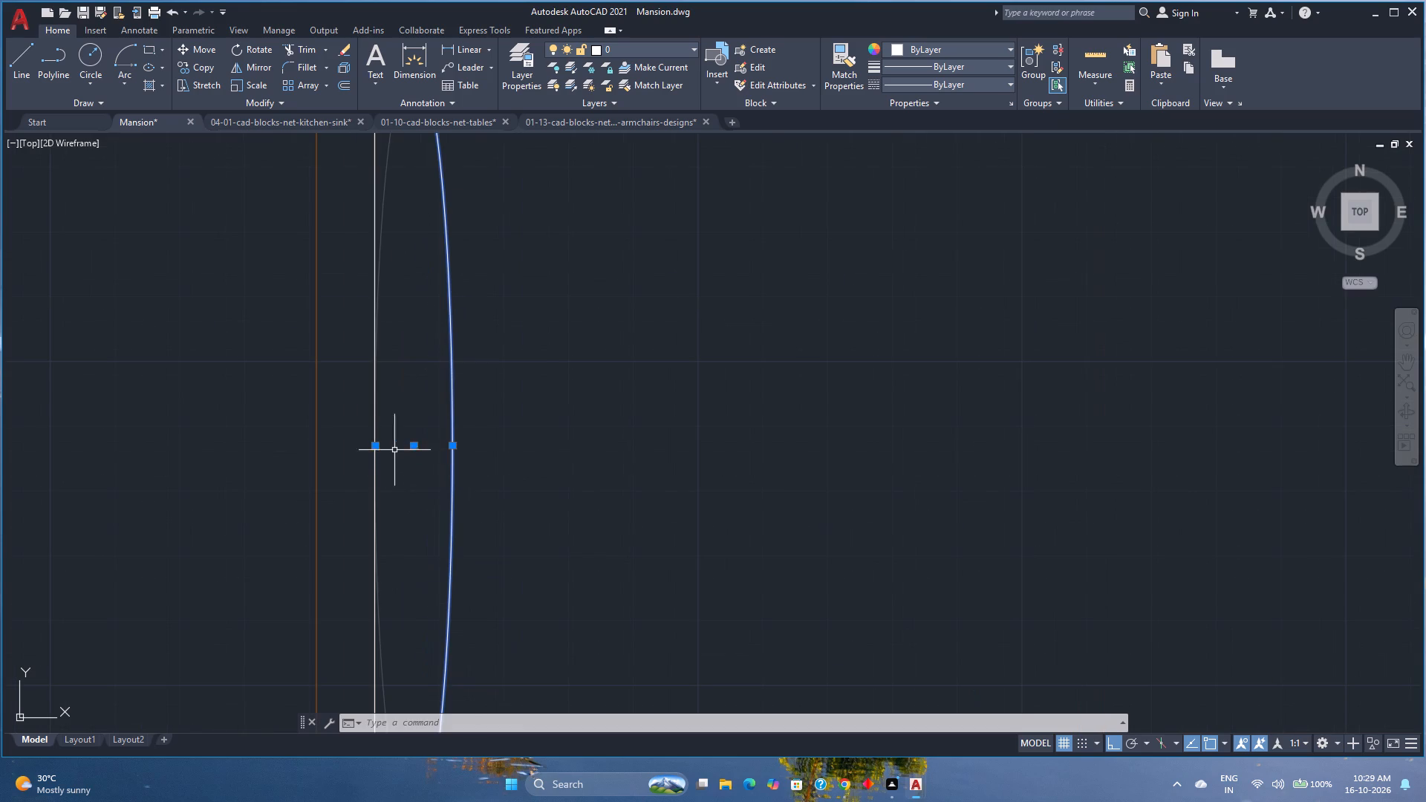
pyautogui.click(453, 445)
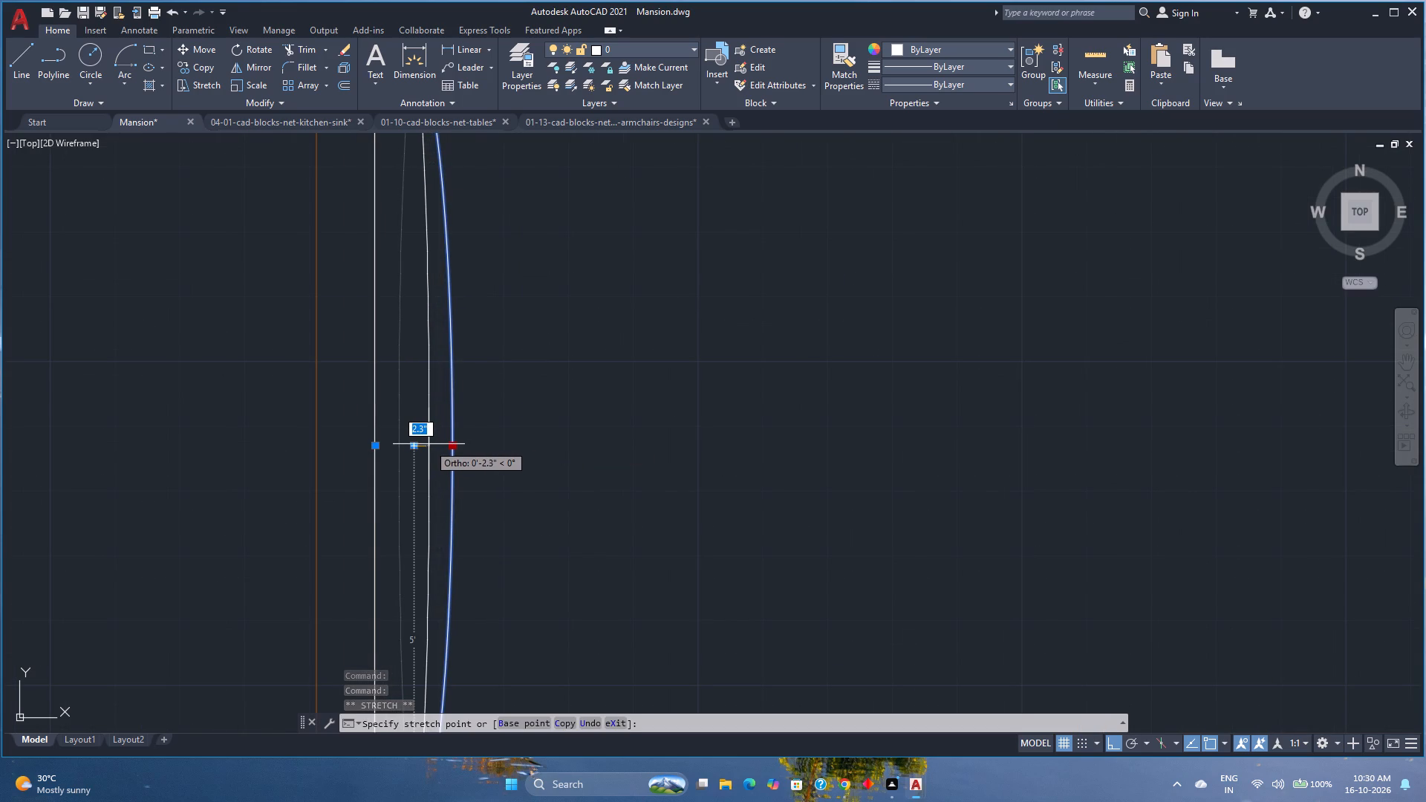
pyautogui.click(429, 444)
# Move the curve 3" toward the wall, from its upper endpoint to the midpoint of the short top edge.
pyautogui.scroll(-2, 429, 444)
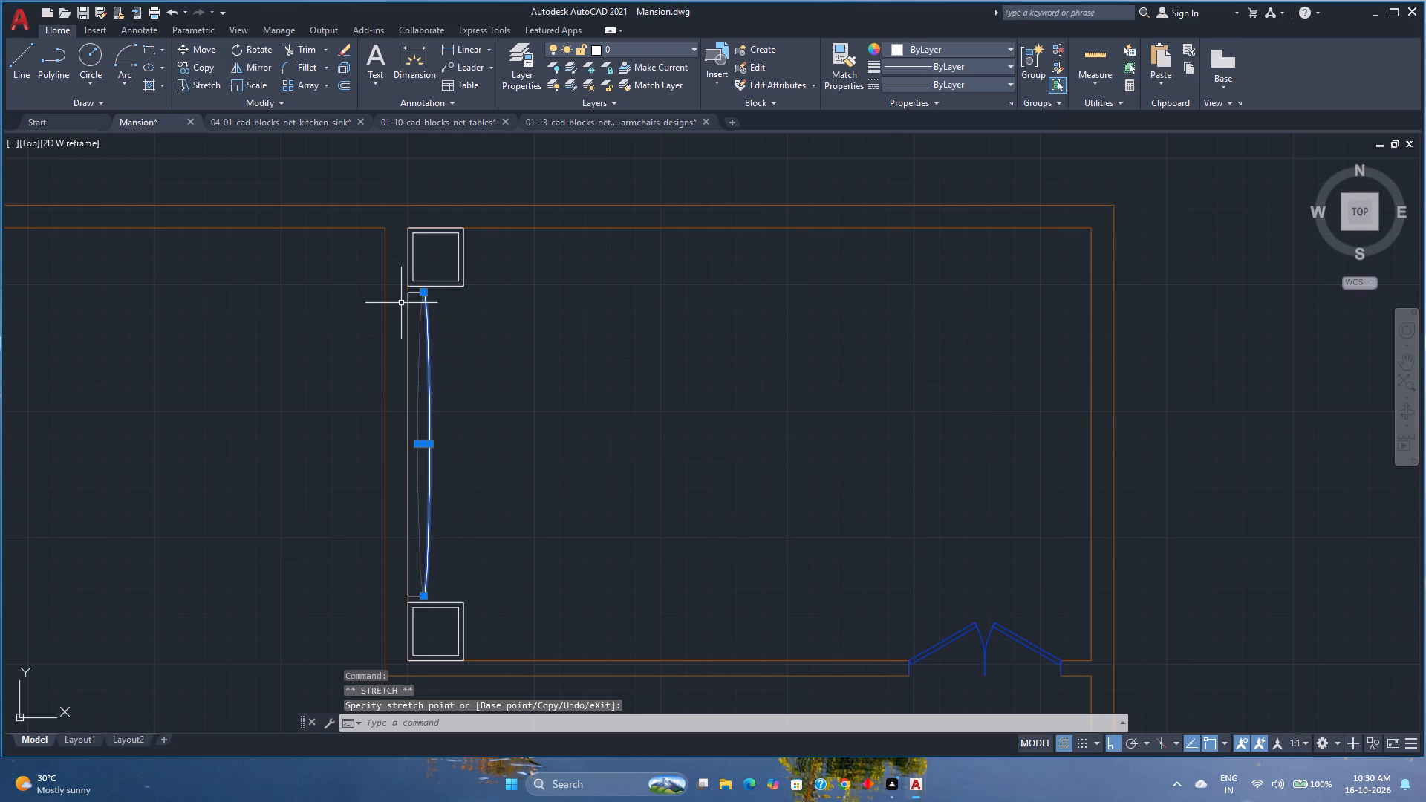
pyautogui.click(204, 45)
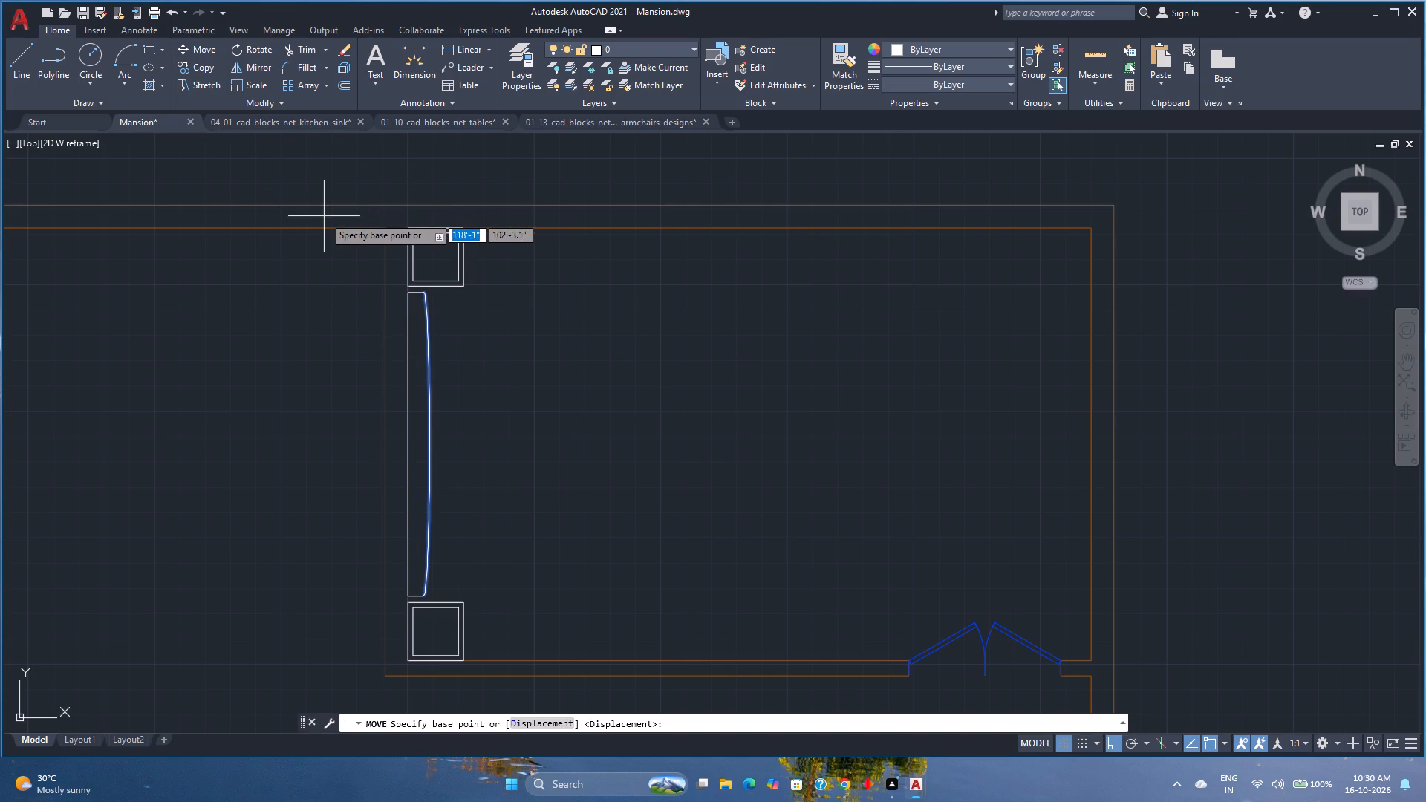
pyautogui.scroll(2, 369, 229)
pyautogui.scroll(4, 493, 399)
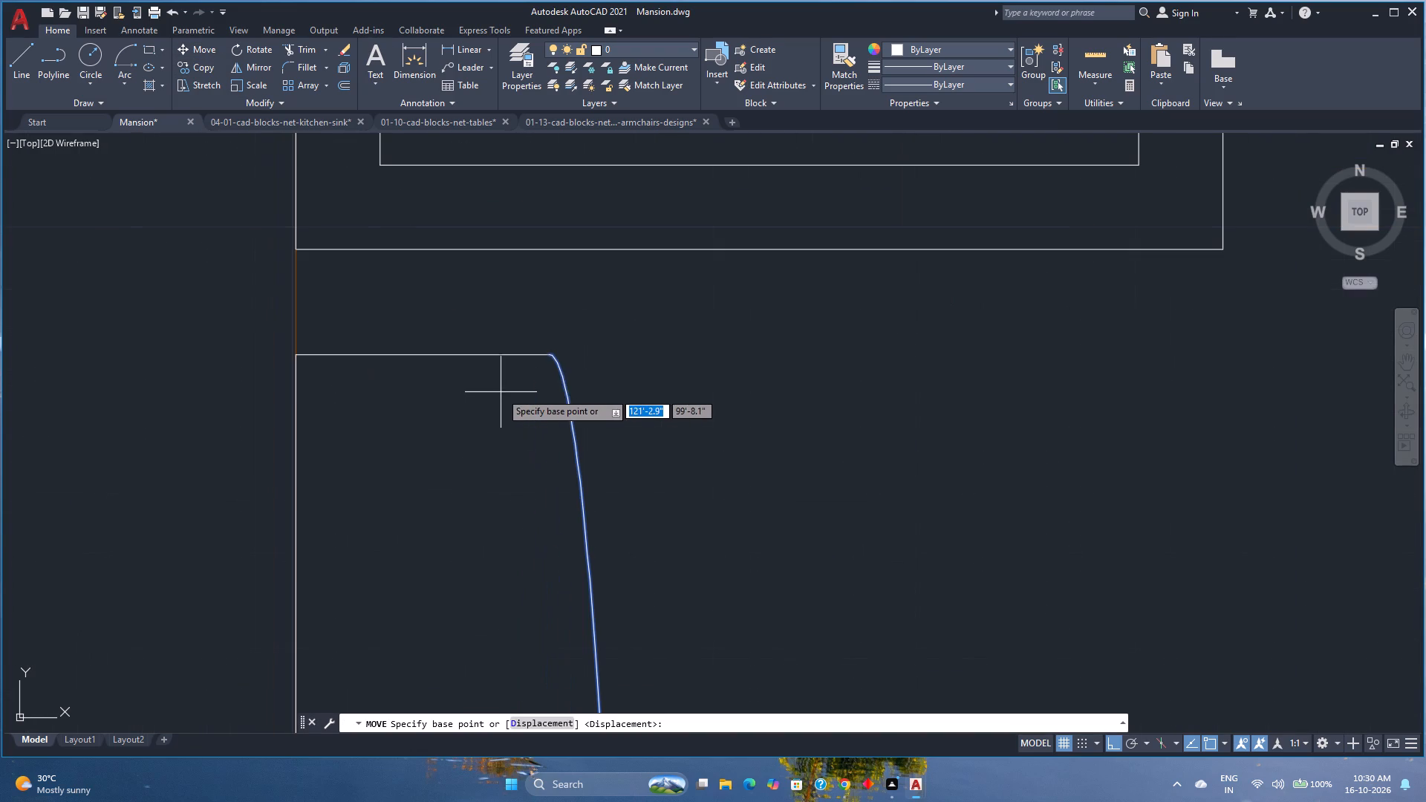
pyautogui.click(551, 358)
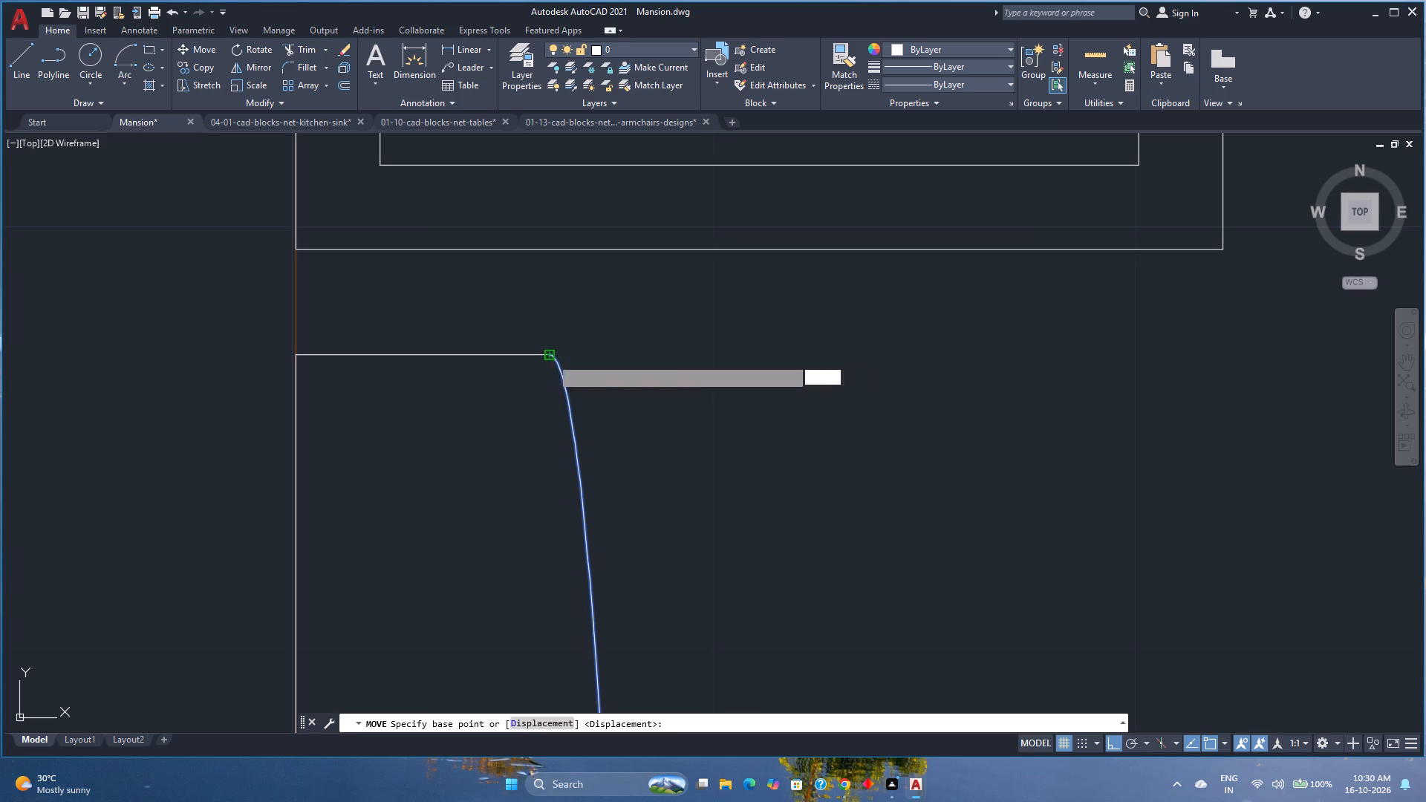
pyautogui.click(423, 353)
# Trim the portions of the short bottom and top edges that project beyond the curve.
pyautogui.scroll(-8, 423, 353)
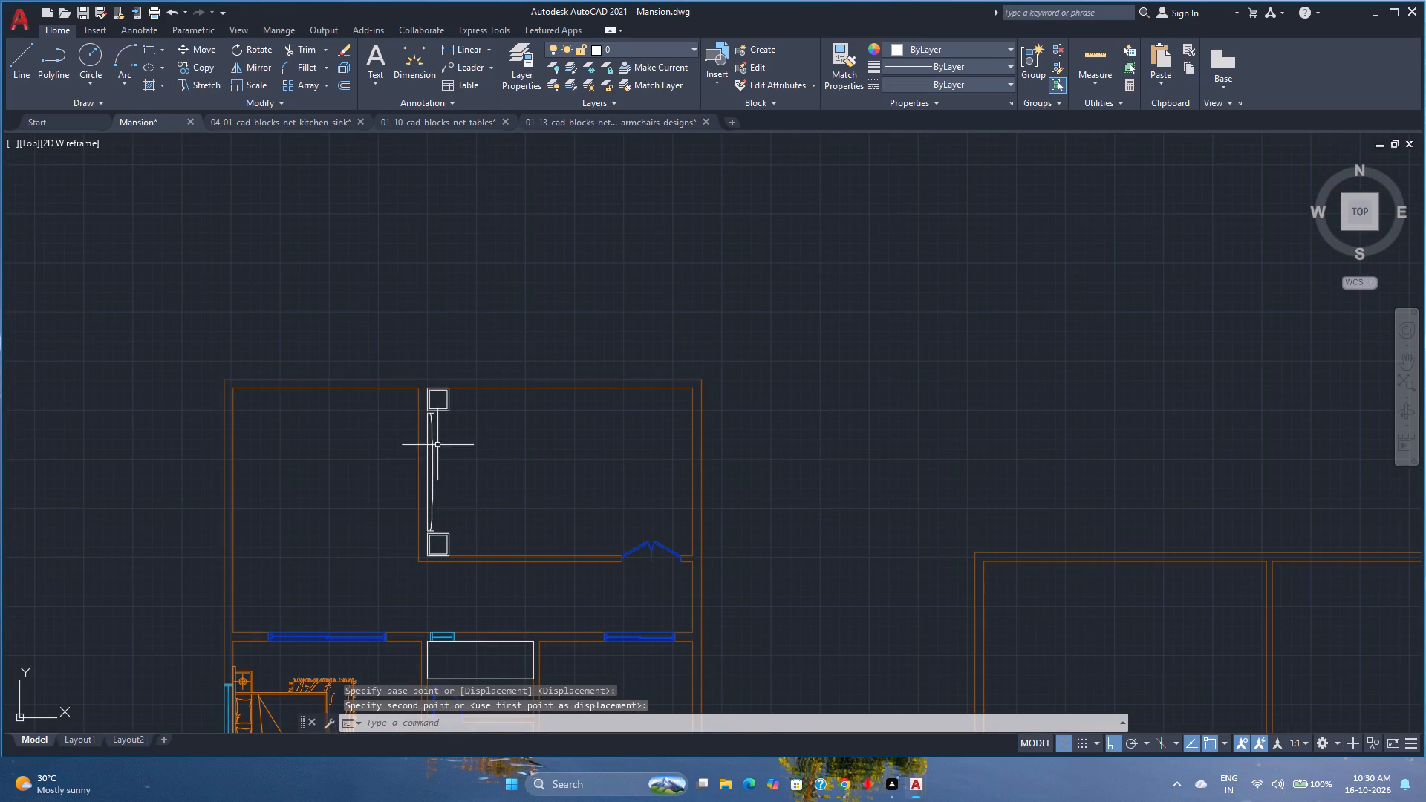
pyautogui.scroll(6, 428, 537)
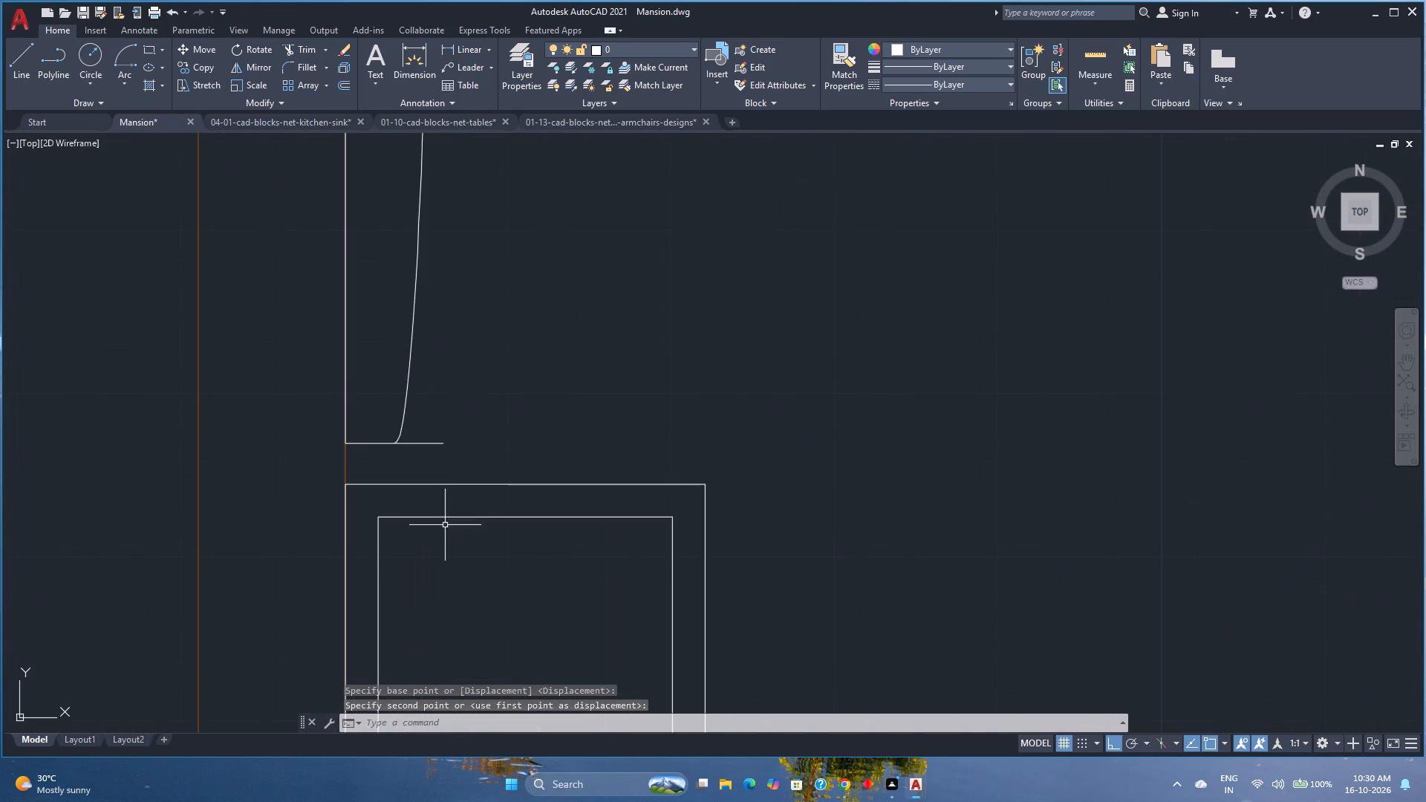
pyautogui.write('tr')
pyautogui.press('Return')
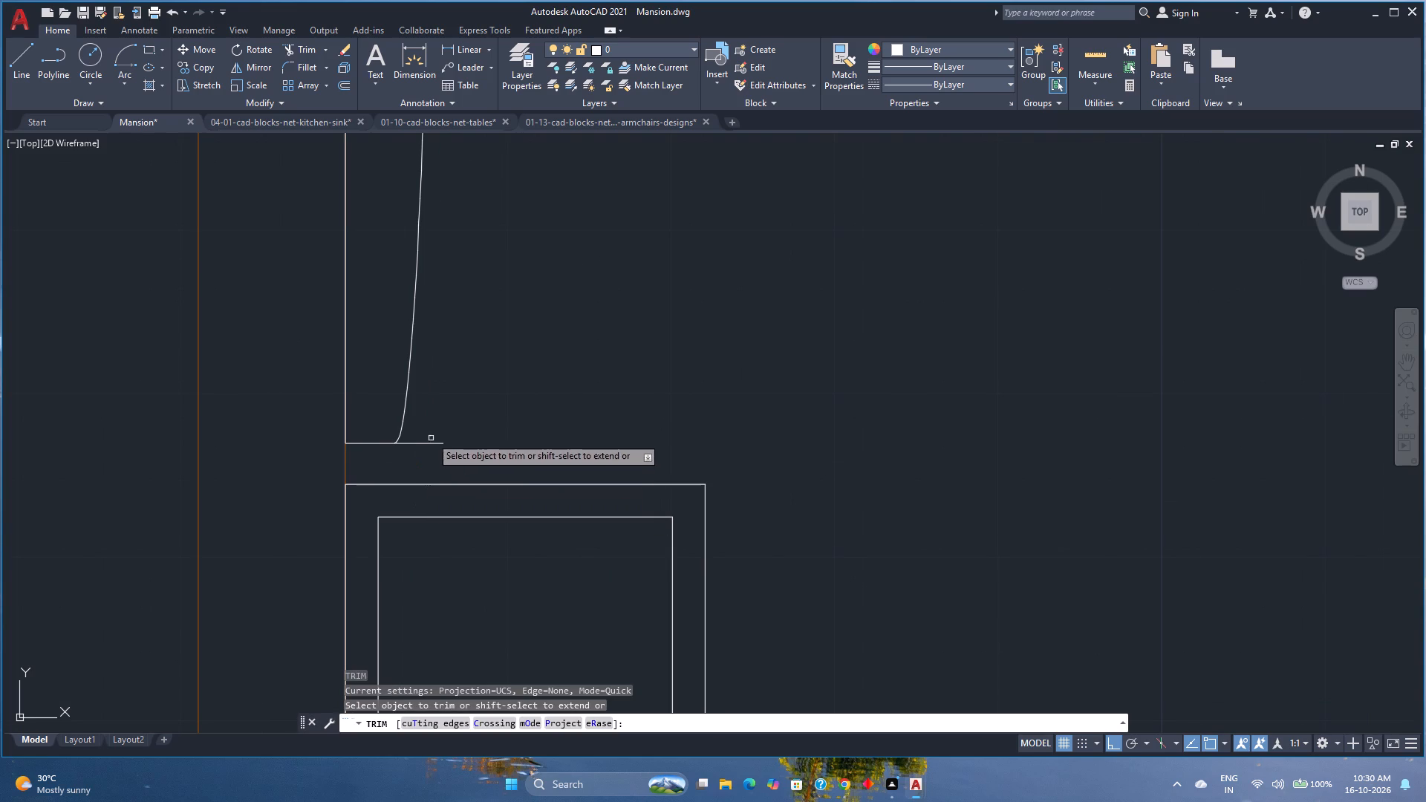
pyautogui.click(431, 435)
pyautogui.click(411, 457)
pyautogui.scroll(-7, 411, 457)
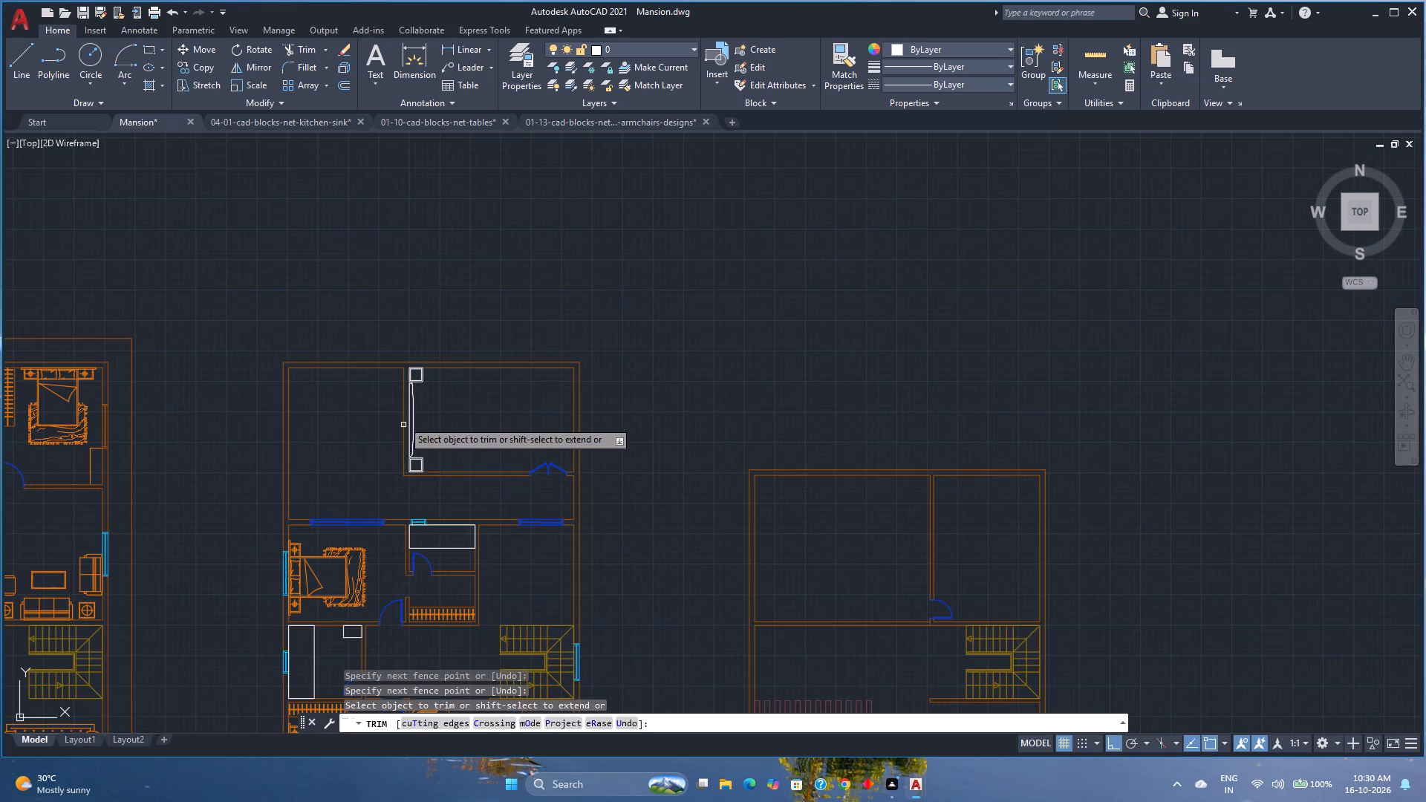
pyautogui.scroll(4, 422, 386)
pyautogui.scroll(5, 359, 356)
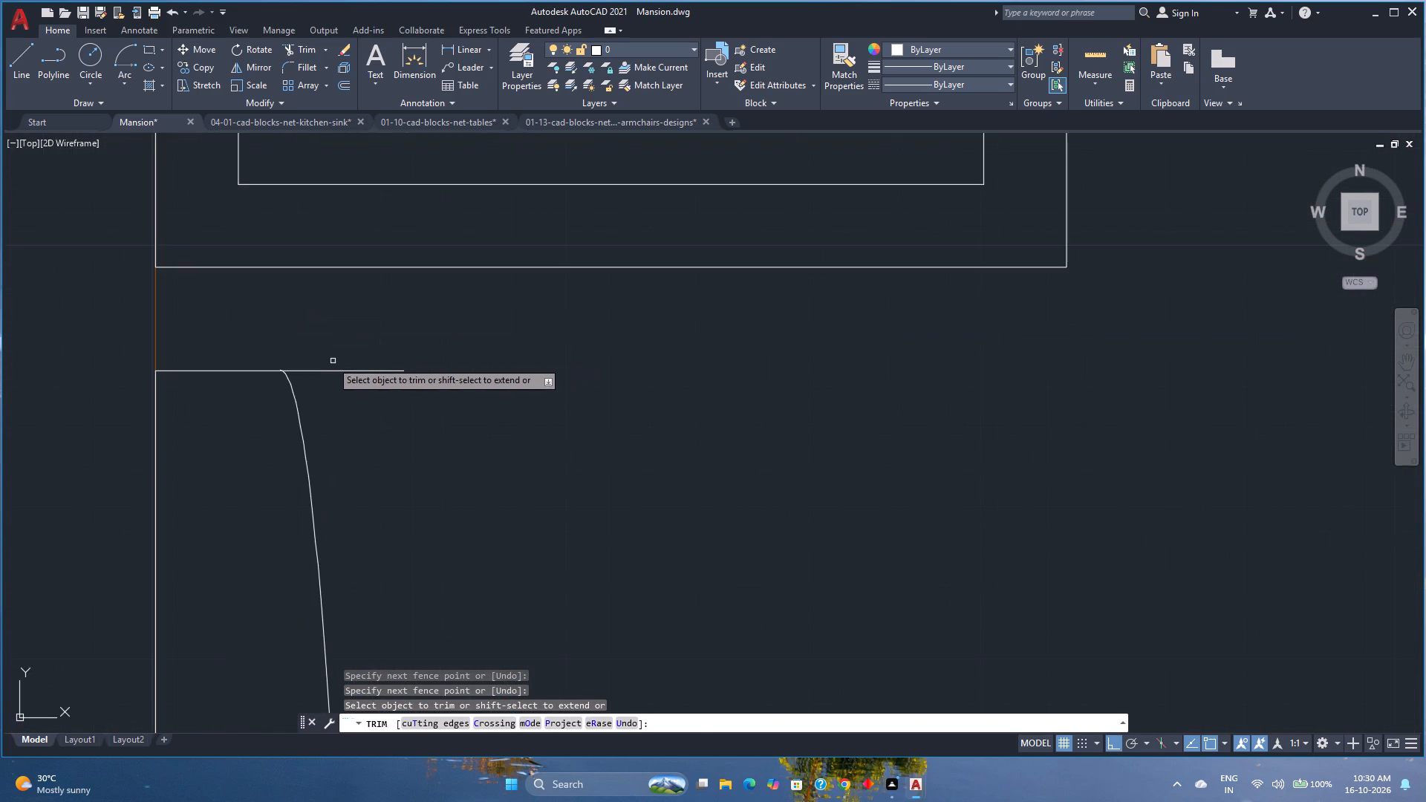
pyautogui.scroll(1, 321, 357)
pyautogui.click(321, 357)
pyautogui.click(355, 414)
# Examine closely how the curve's upper end meets the short top edge, and leave the Trim command.
pyautogui.scroll(2, 276, 373)
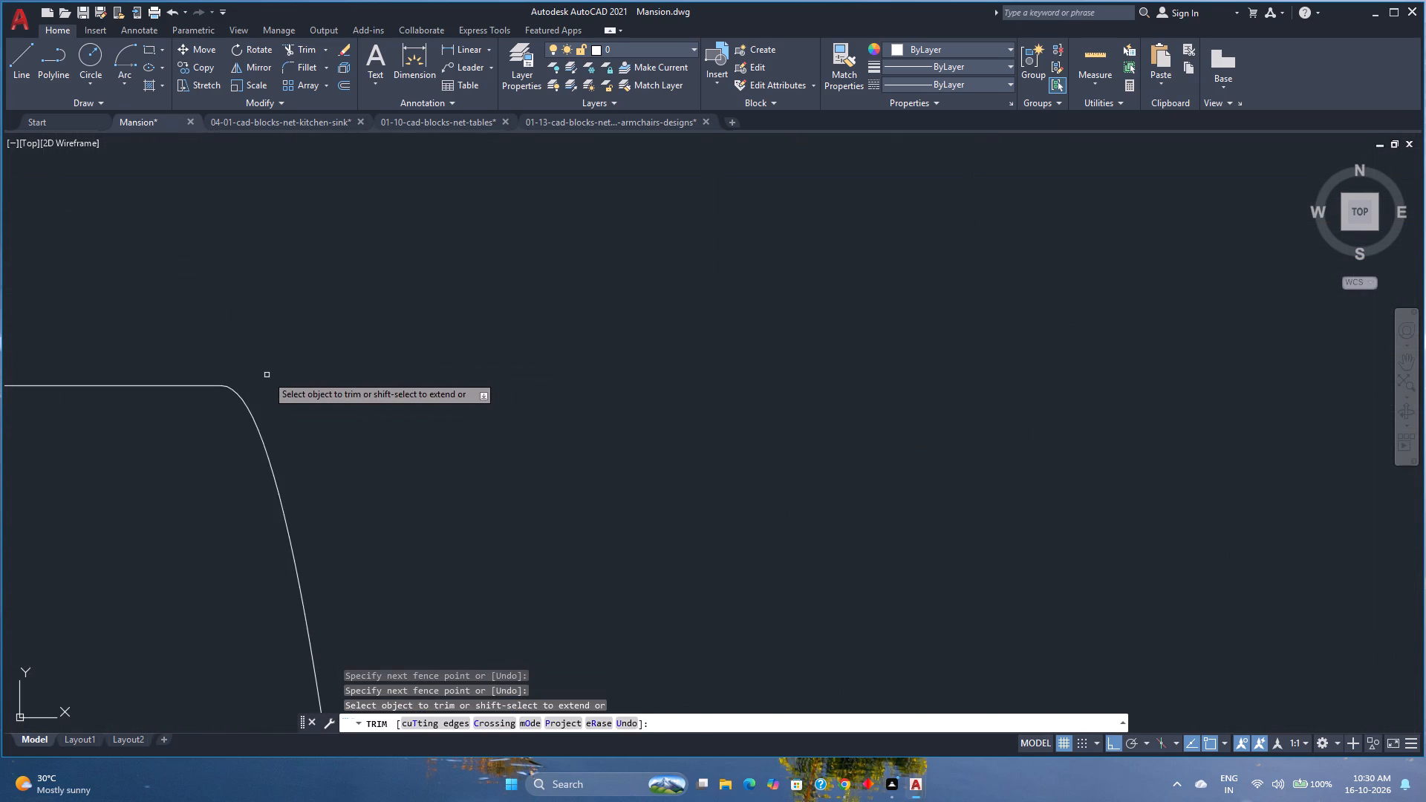
pyautogui.scroll(9, 221, 397)
pyautogui.moveTo(241, 350); pyautogui.dragTo(380, 367, button='middle')
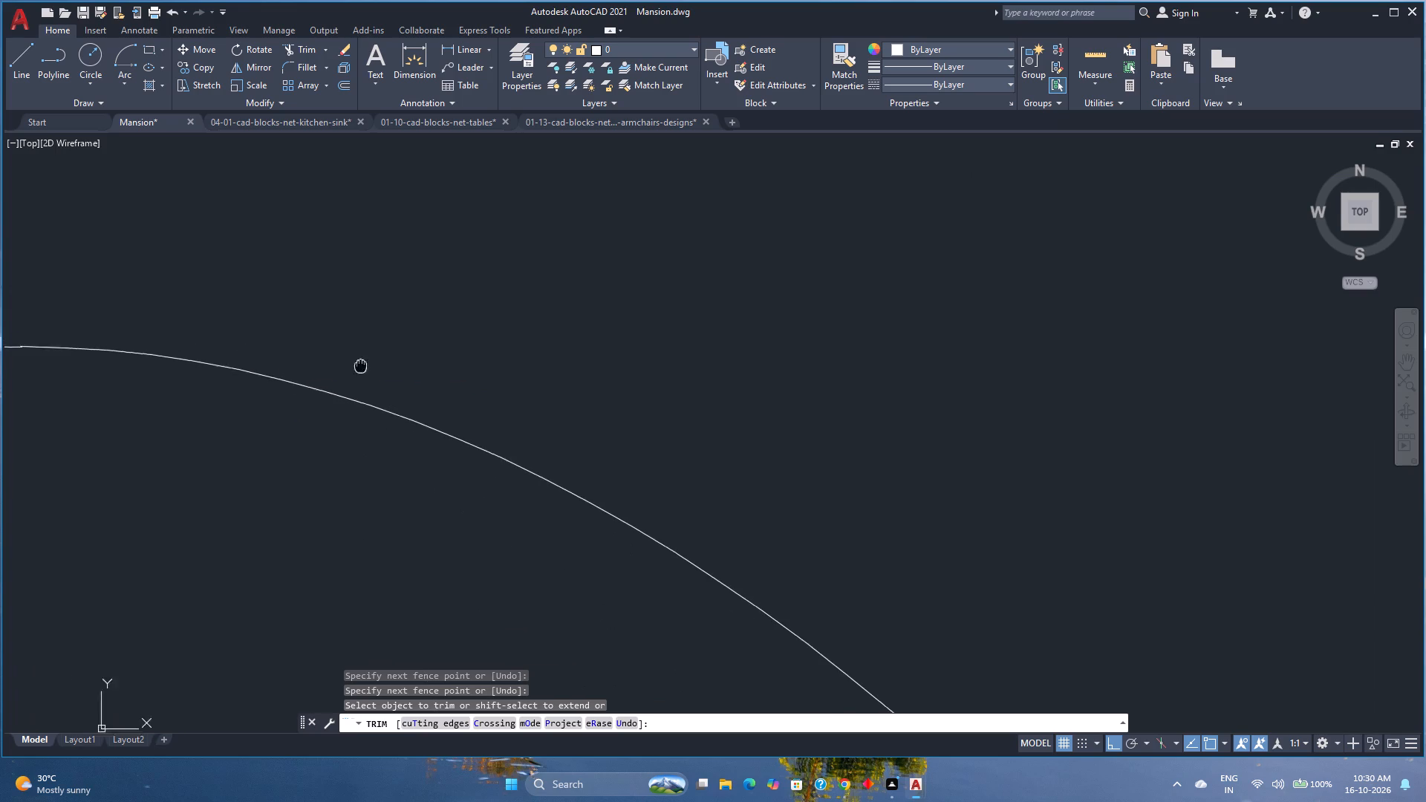
pyautogui.moveTo(380, 367); pyautogui.dragTo(822, 388, button='middle')
pyautogui.middleClick(822, 388)
pyautogui.scroll(-1, 822, 388)
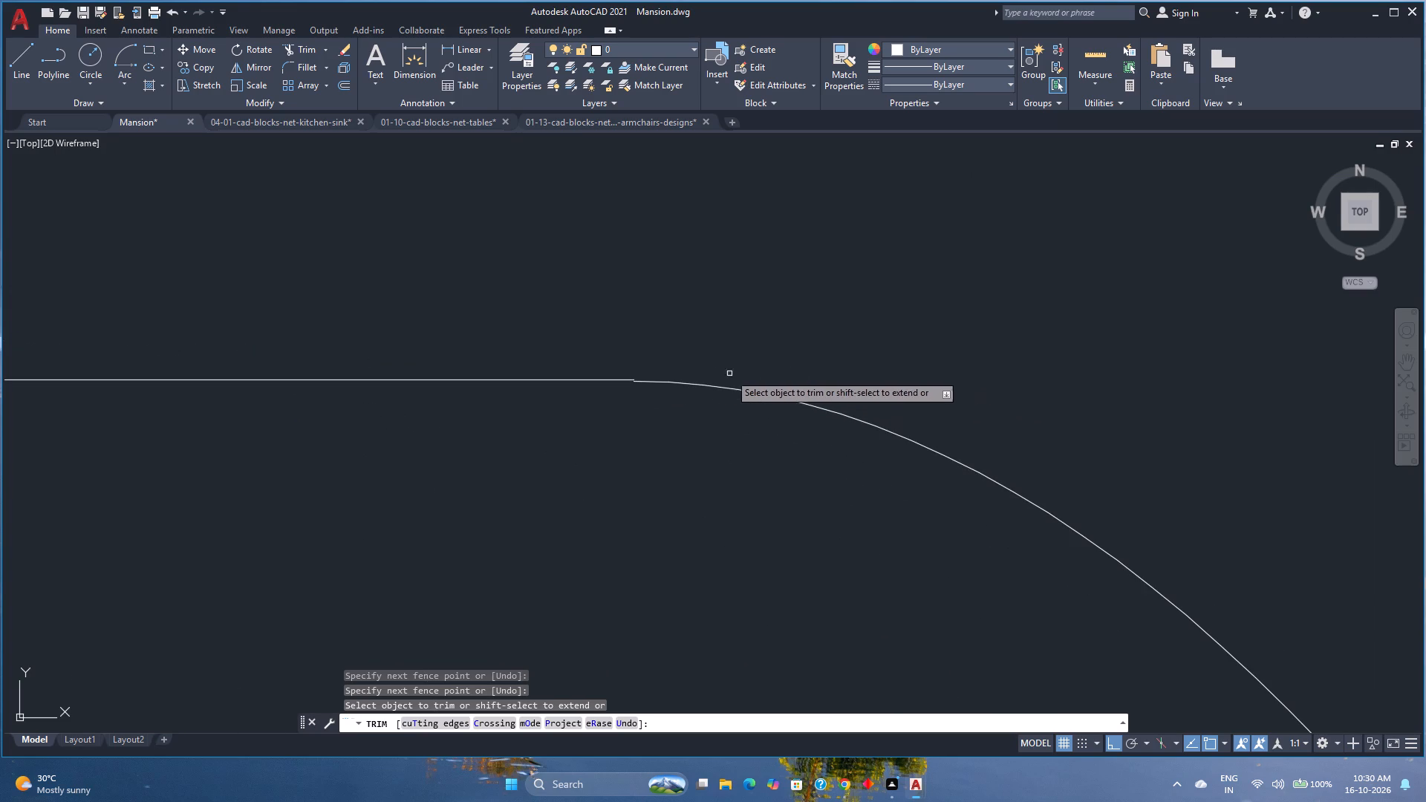
pyautogui.scroll(2, 632, 385)
pyautogui.scroll(-3, 634, 378)
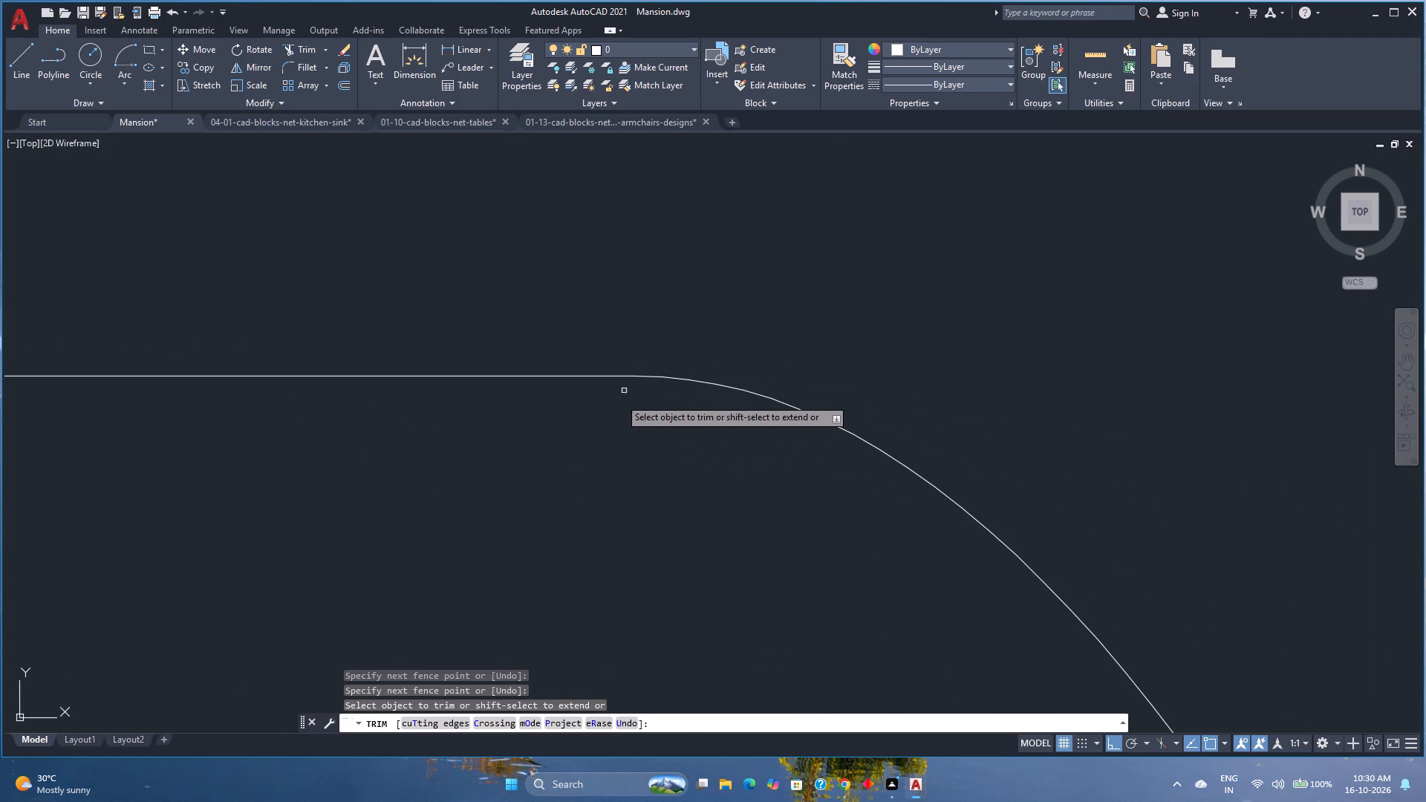
pyautogui.press('Escape')
# Join the curve and the short top edge of the wall unit into one continuous outline.
pyautogui.click(689, 420)
pyautogui.click(619, 353)
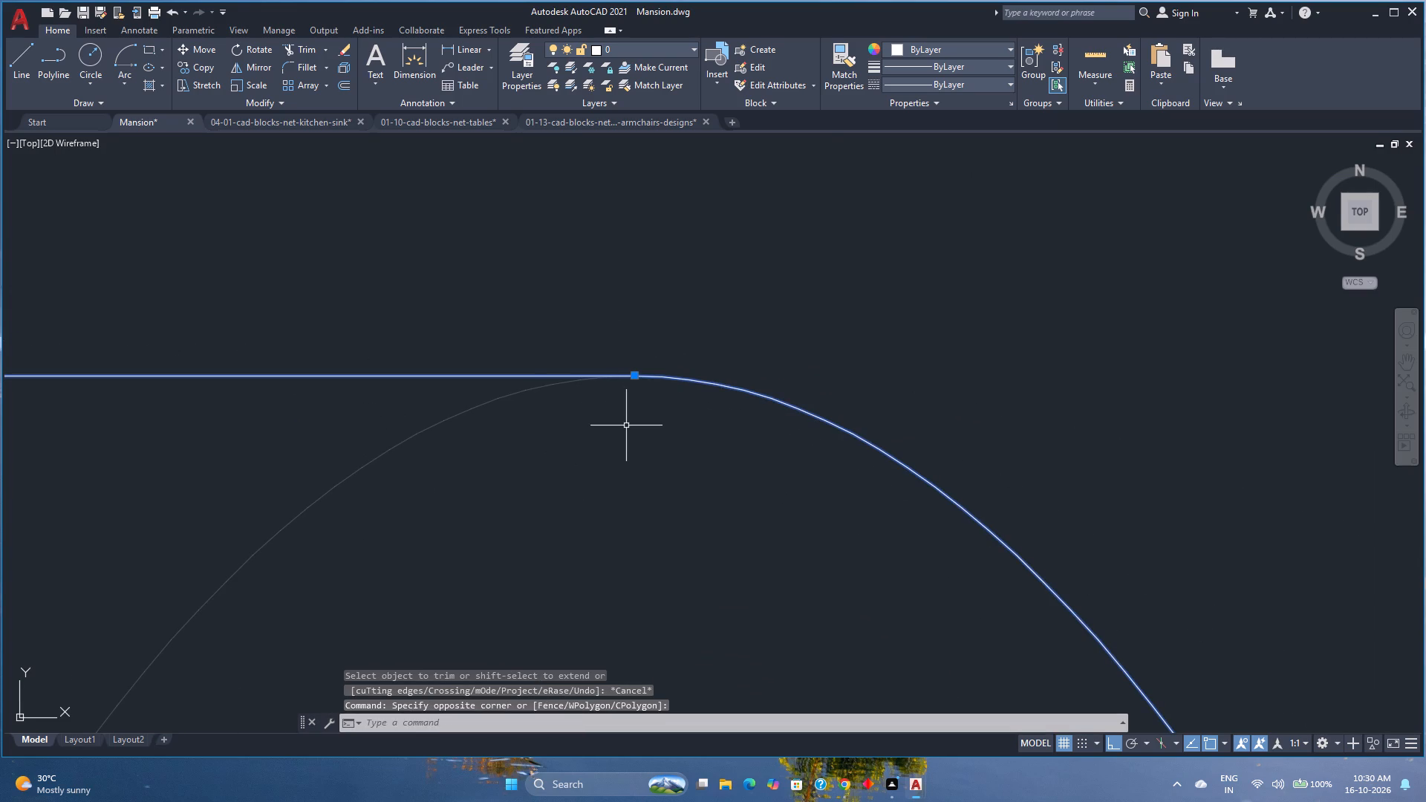
pyautogui.press('j')
pyautogui.press('Return')
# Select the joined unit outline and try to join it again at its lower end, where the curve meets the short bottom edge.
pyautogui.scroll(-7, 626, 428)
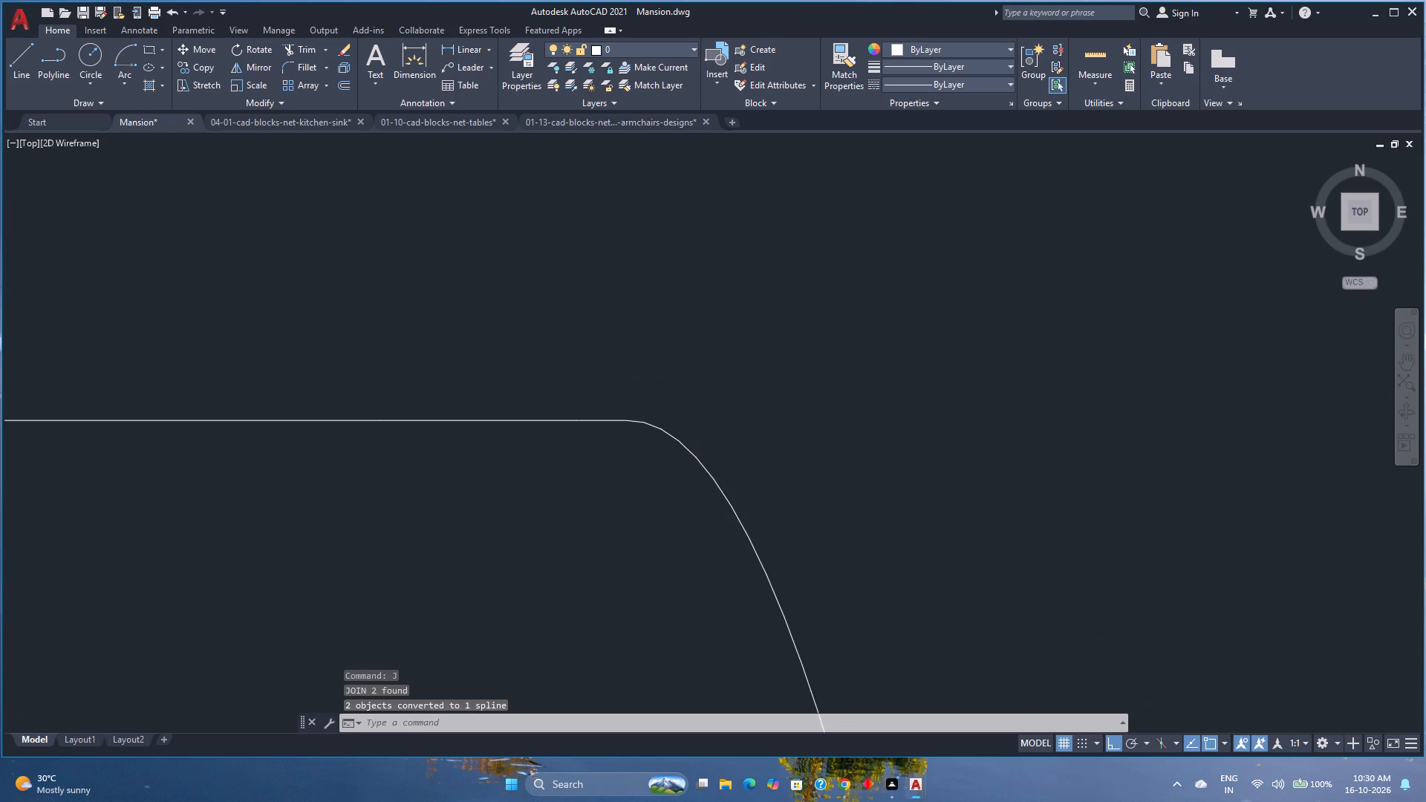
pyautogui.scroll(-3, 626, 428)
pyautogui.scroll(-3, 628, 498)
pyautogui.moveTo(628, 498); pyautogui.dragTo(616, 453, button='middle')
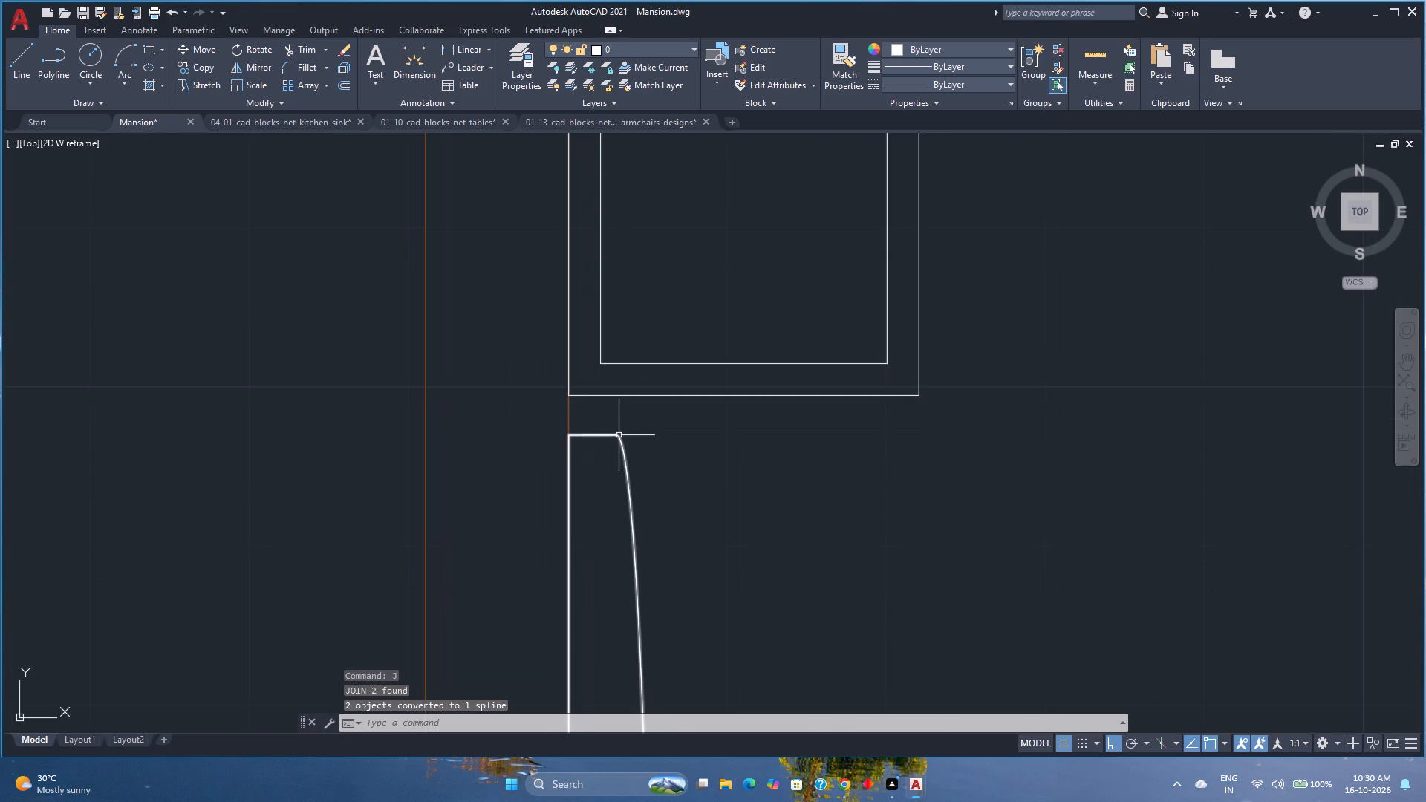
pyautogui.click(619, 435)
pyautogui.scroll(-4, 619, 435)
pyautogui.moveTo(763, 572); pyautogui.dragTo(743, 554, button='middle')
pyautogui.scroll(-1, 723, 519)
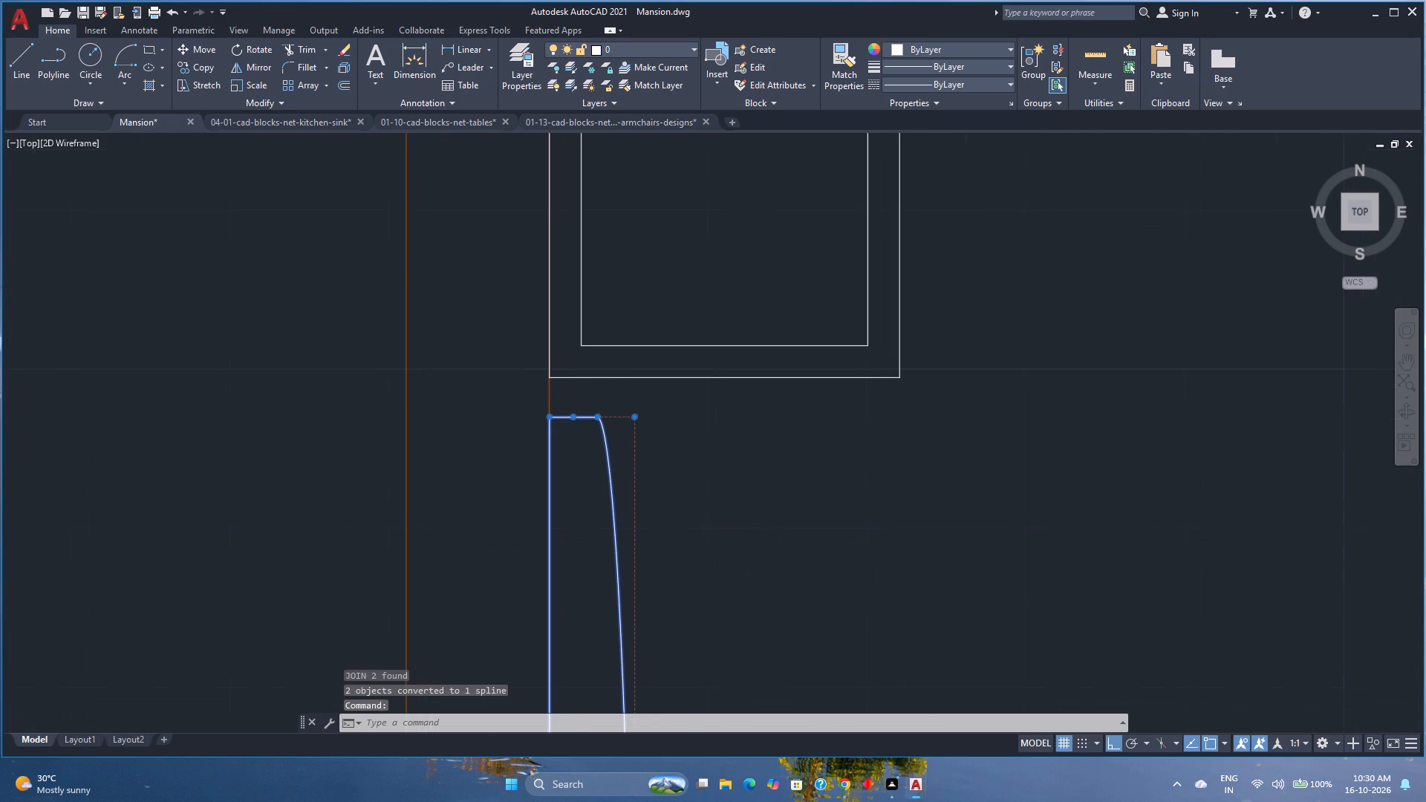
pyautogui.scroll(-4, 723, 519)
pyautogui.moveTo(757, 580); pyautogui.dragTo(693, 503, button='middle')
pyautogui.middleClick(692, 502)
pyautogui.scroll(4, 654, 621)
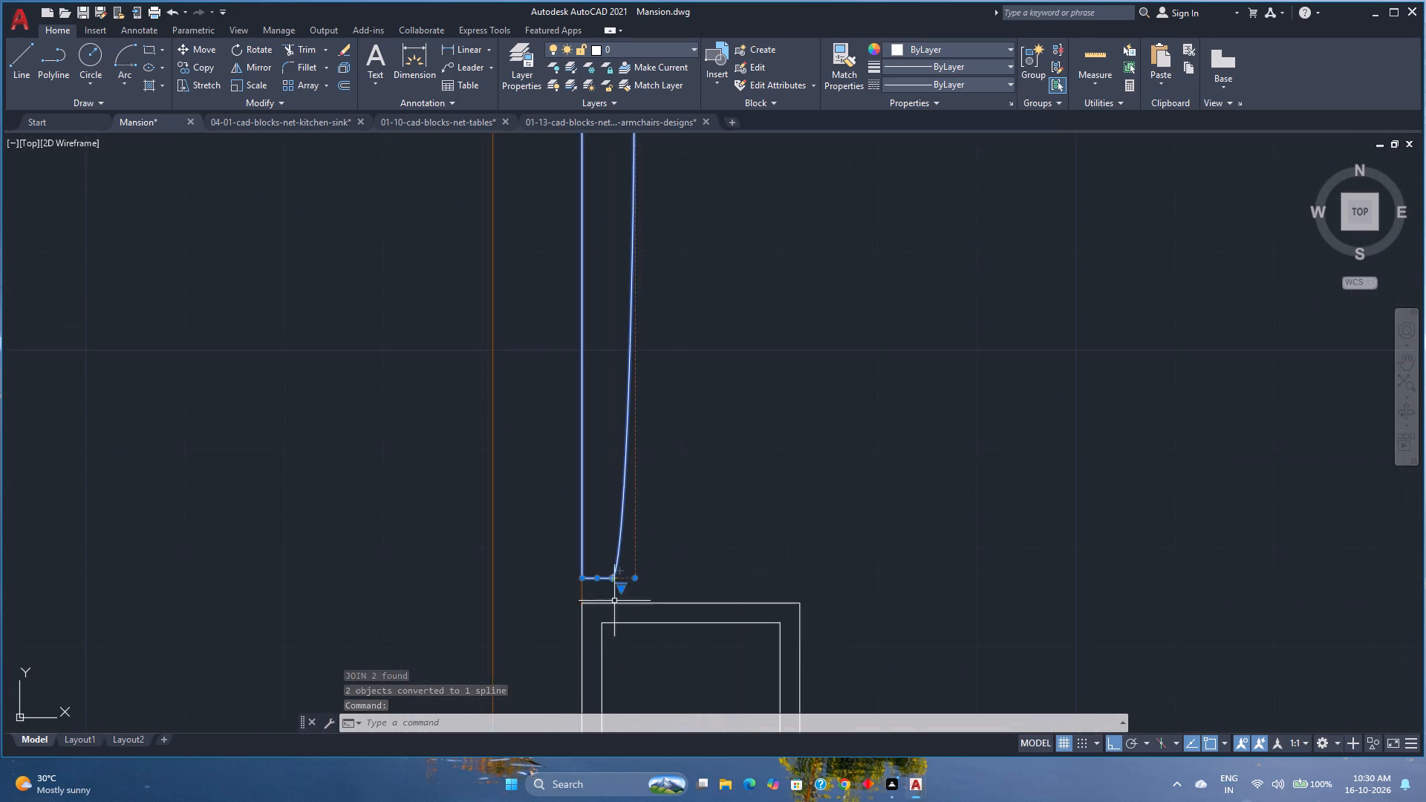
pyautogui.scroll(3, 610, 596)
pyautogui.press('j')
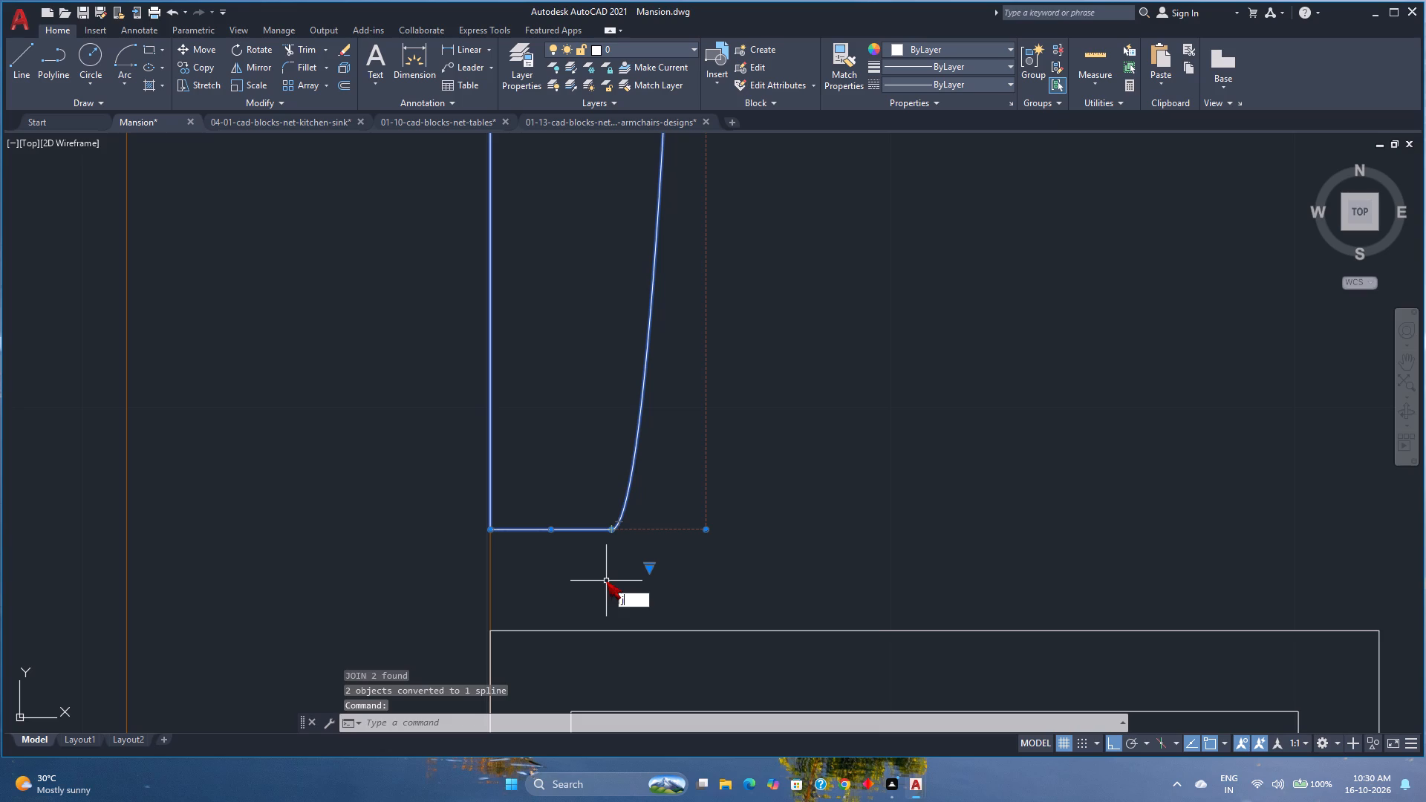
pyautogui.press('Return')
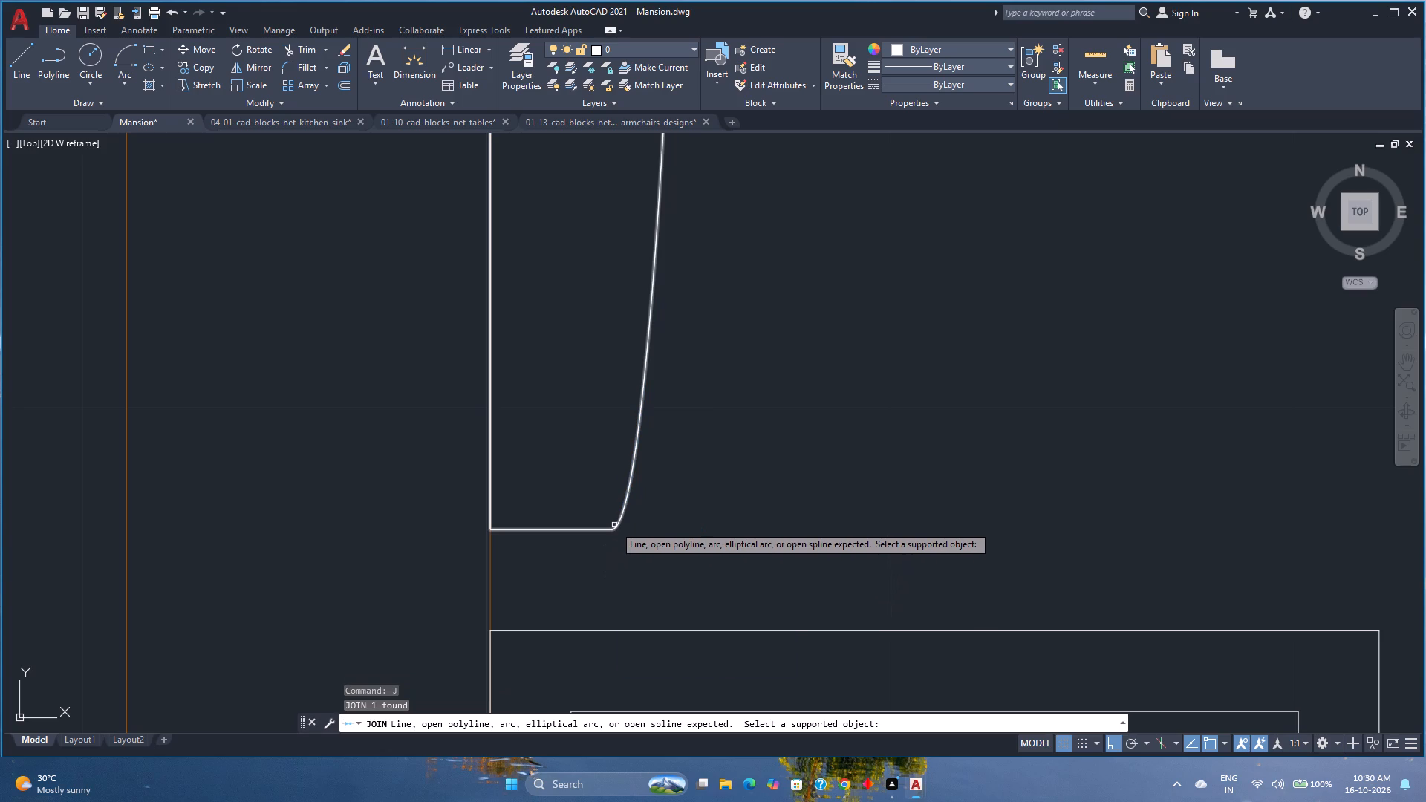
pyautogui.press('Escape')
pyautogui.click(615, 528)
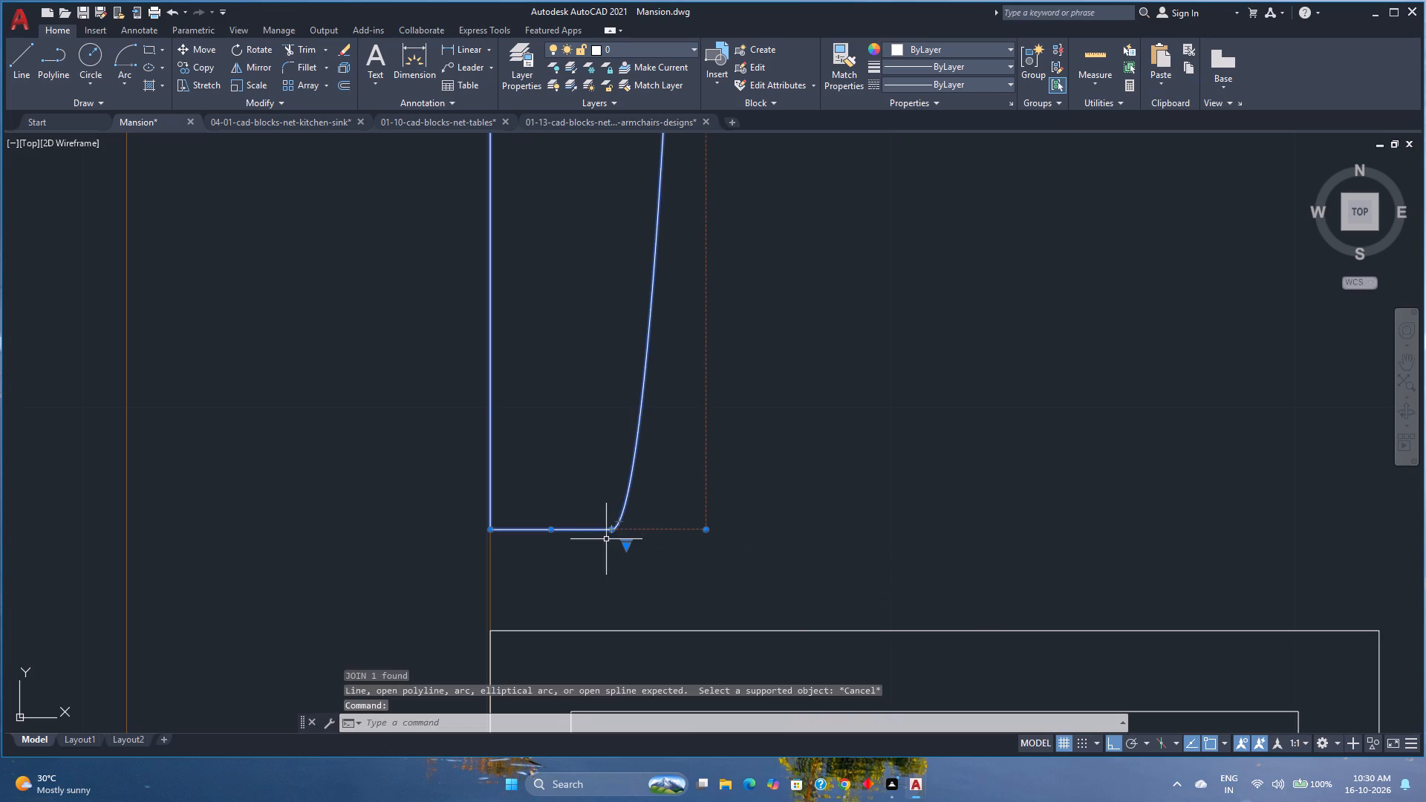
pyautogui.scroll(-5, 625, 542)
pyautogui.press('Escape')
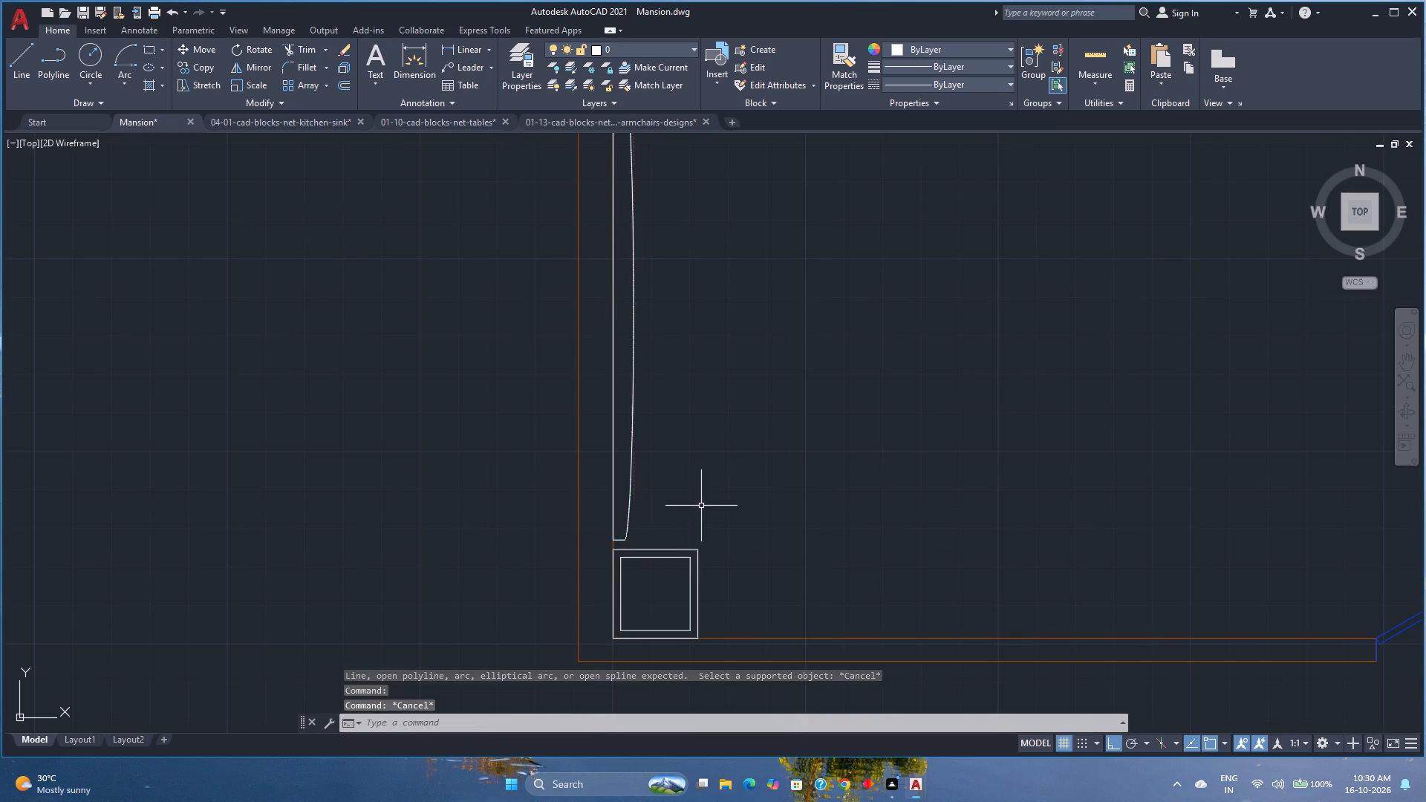
# Save the mansion drawing.
pyautogui.scroll(-2, 712, 501)
pyautogui.moveTo(712, 501); pyautogui.dragTo(607, 529, button='middle')
pyautogui.middleClick(607, 529)
pyautogui.hotkey('ctrl', 's')
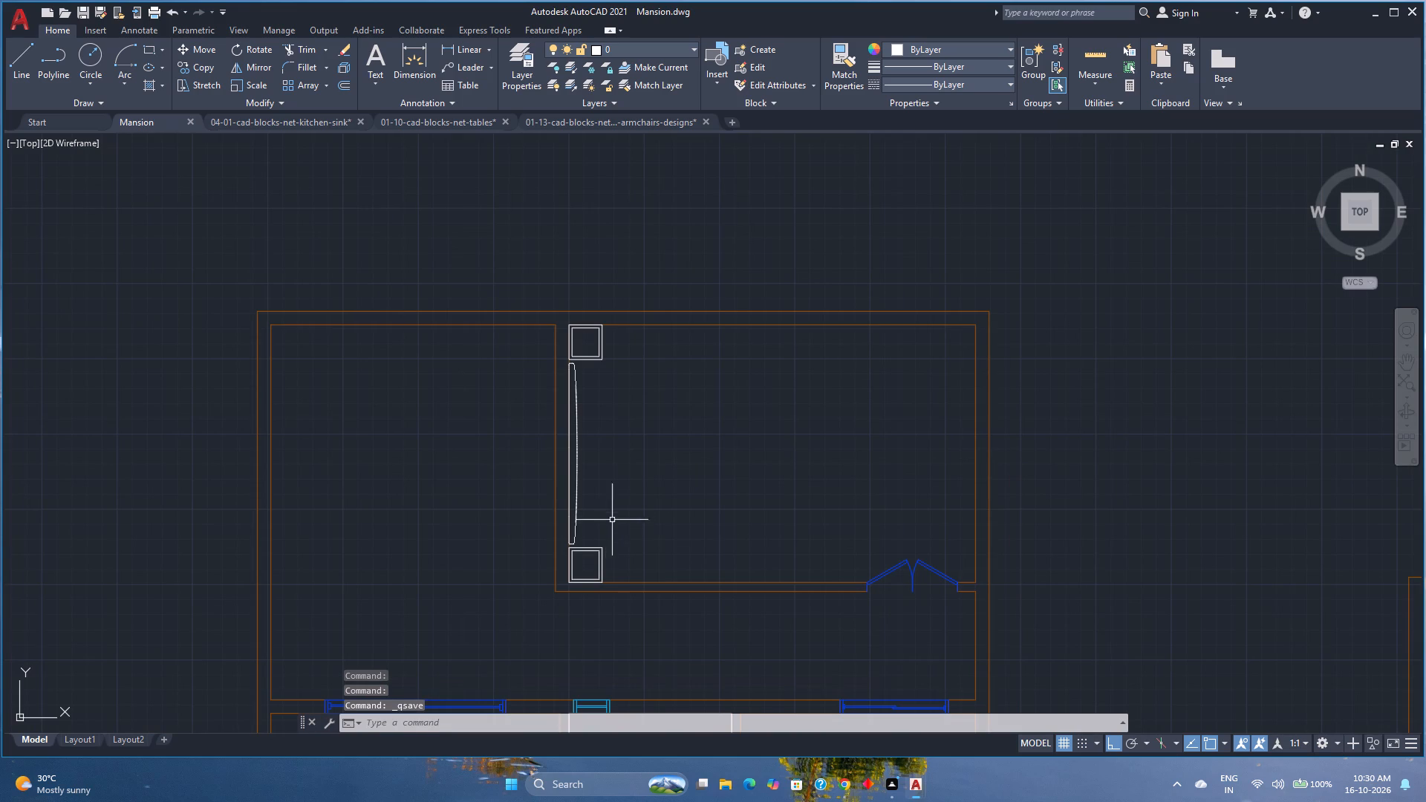
# Examine the upper rooms of the floor plan around the curved-front unit and the two square units.
pyautogui.moveTo(658, 501); pyautogui.dragTo(550, 470, button='middle')
pyautogui.middleClick(550, 470)
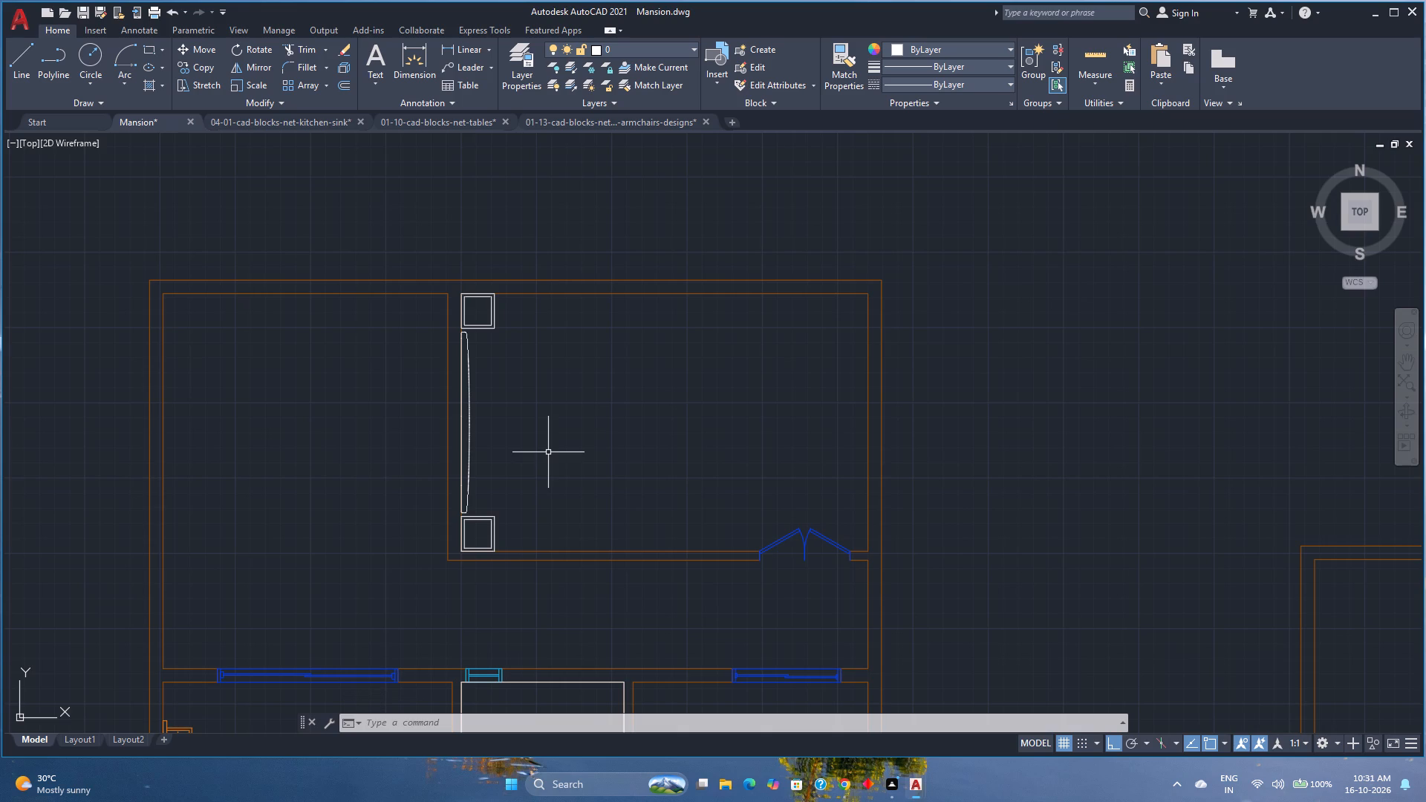
pyautogui.scroll(-1, 342, 348)
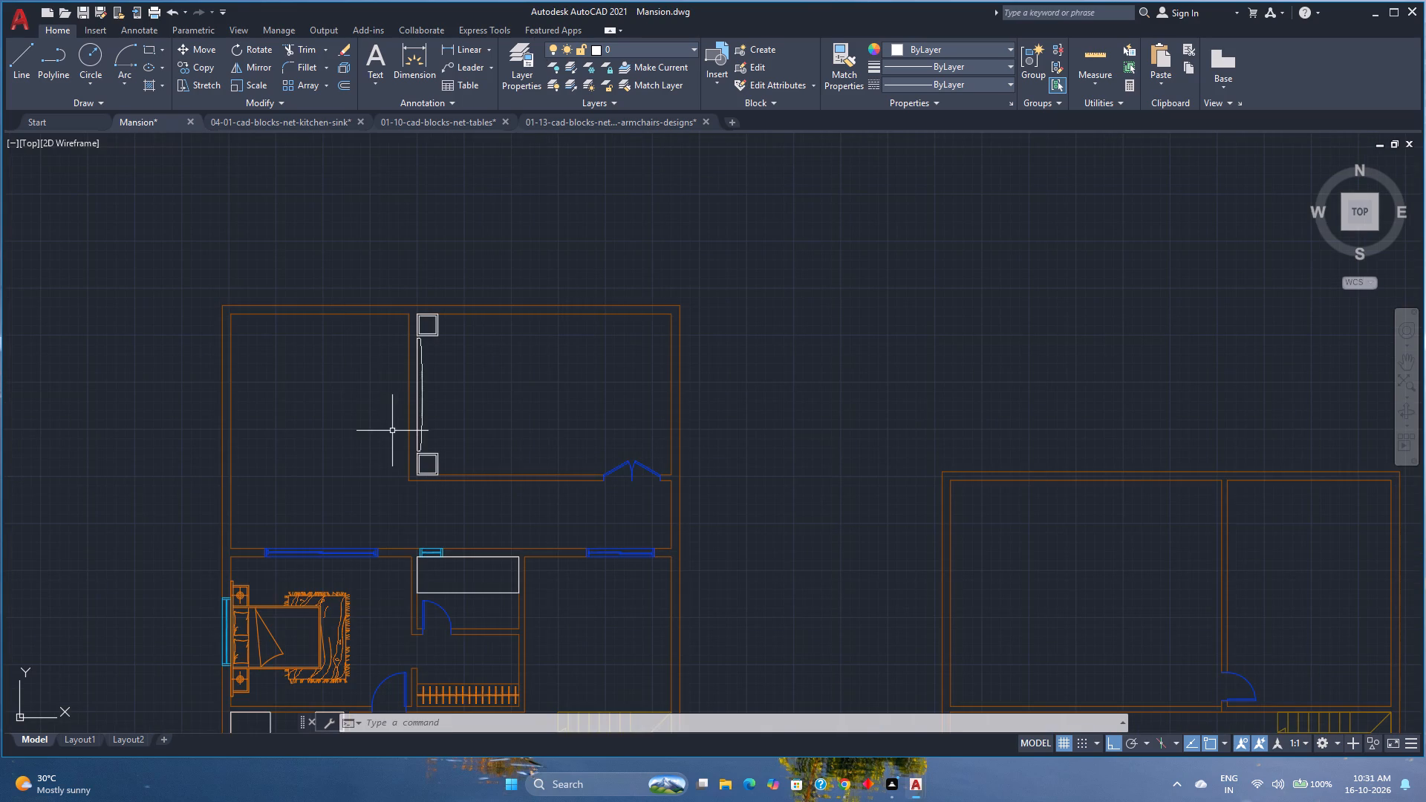
pyautogui.scroll(2, 399, 480)
pyautogui.moveTo(393, 476); pyautogui.dragTo(371, 490, button='middle')
pyautogui.middleClick(370, 490)
pyautogui.scroll(-2, 370, 490)
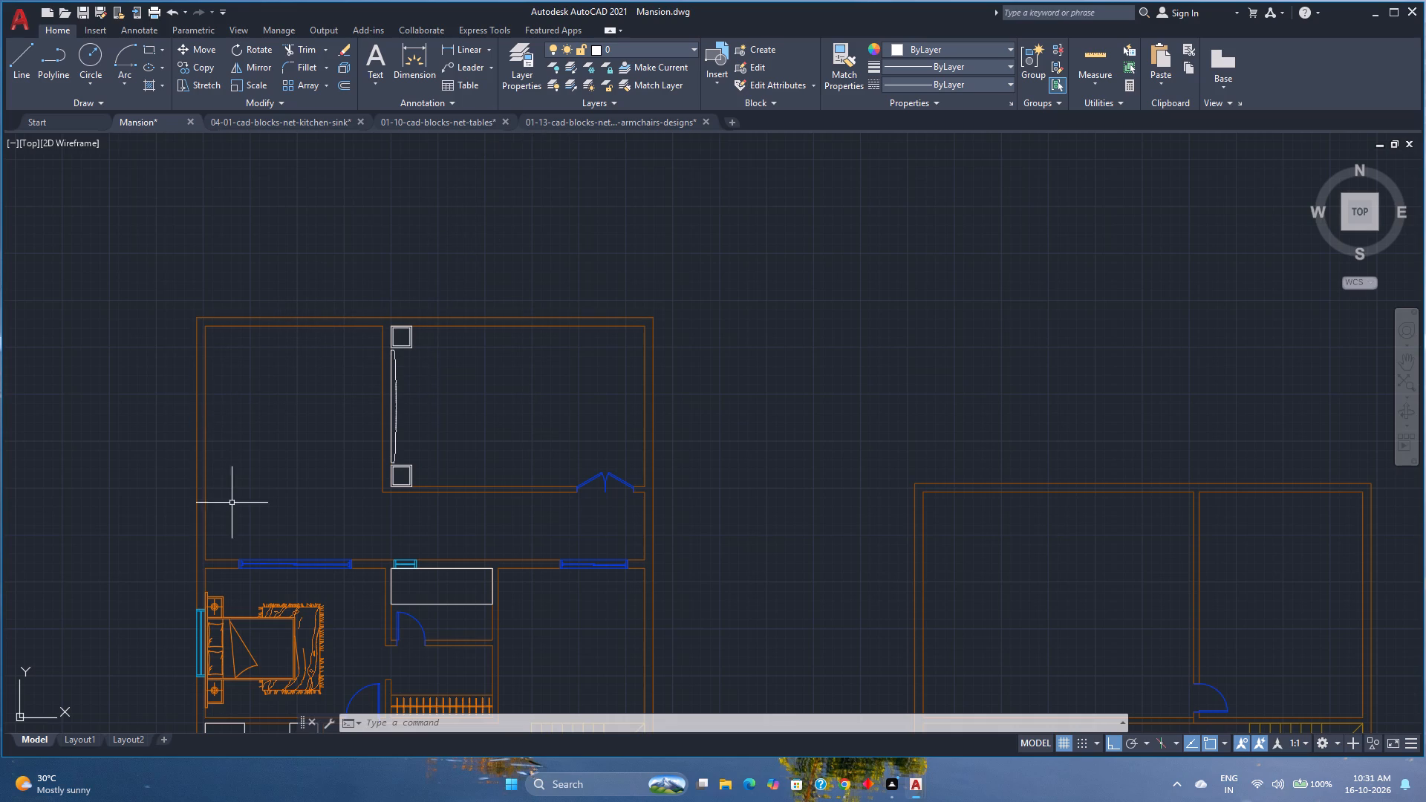
pyautogui.scroll(1, 285, 395)
pyautogui.moveTo(285, 395); pyautogui.dragTo(273, 385, button='middle')
pyautogui.middleClick(273, 385)
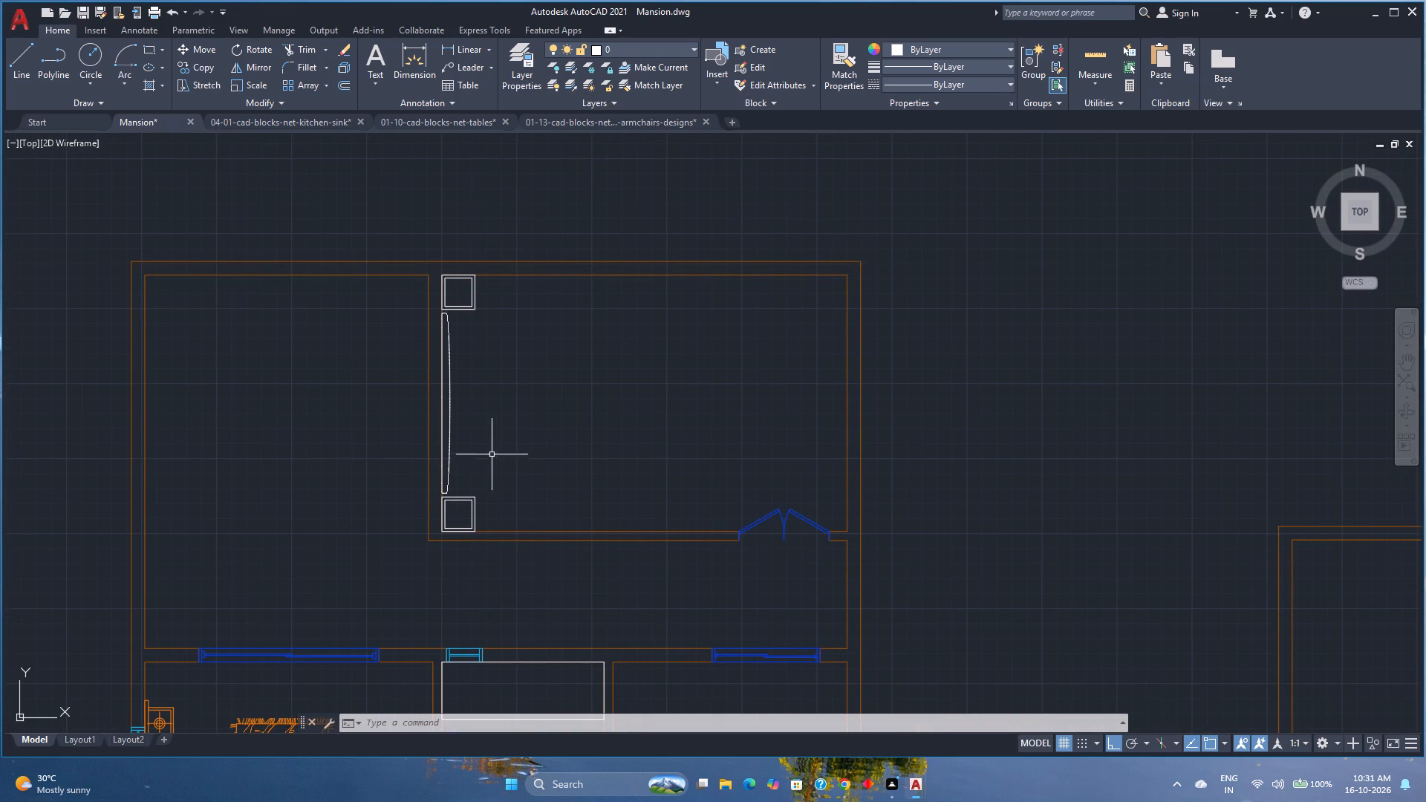
# Look through the sofa-armchairs block drawing and the recent documents for a suitable furniture library.
pyautogui.click(568, 124)
pyautogui.scroll(-4, 570, 382)
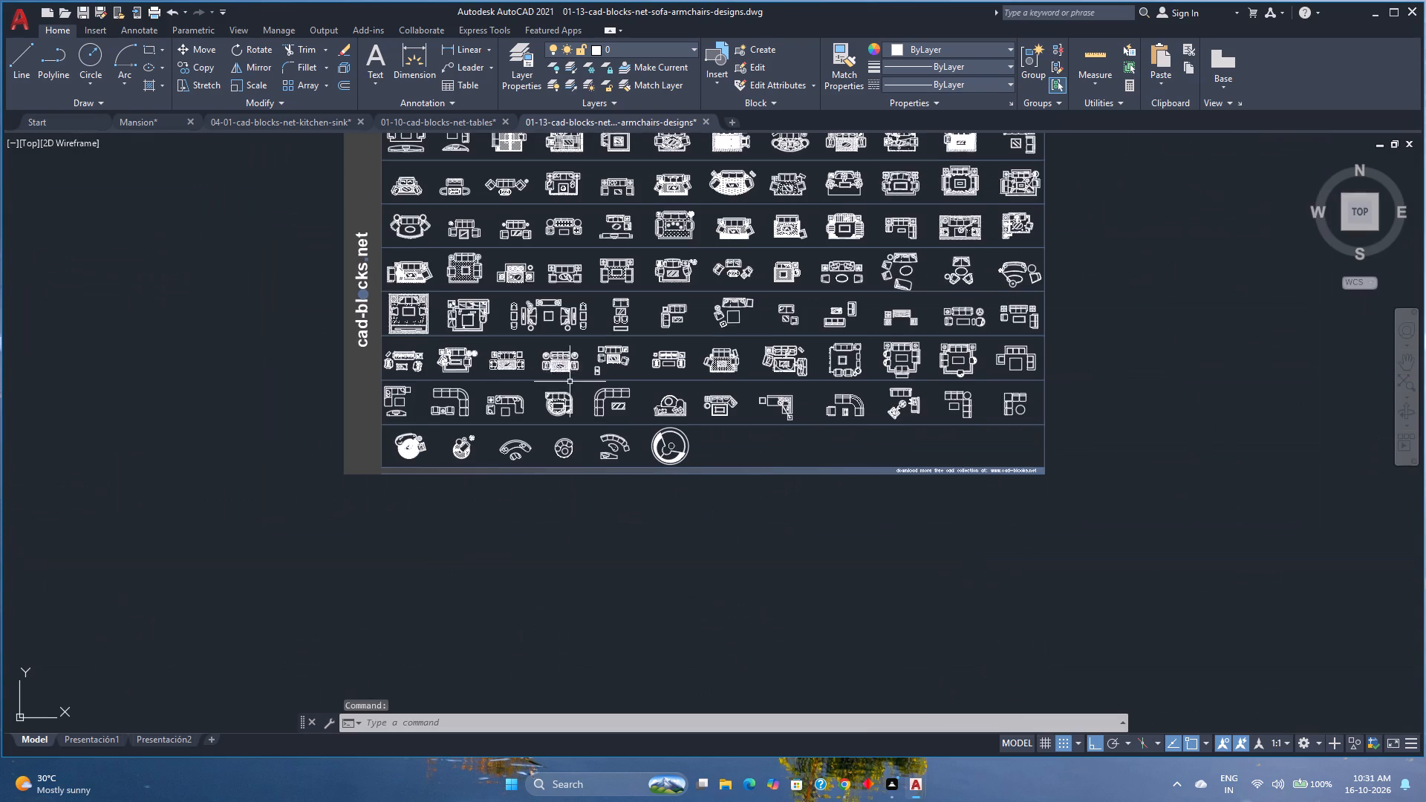
pyautogui.click(30, 123)
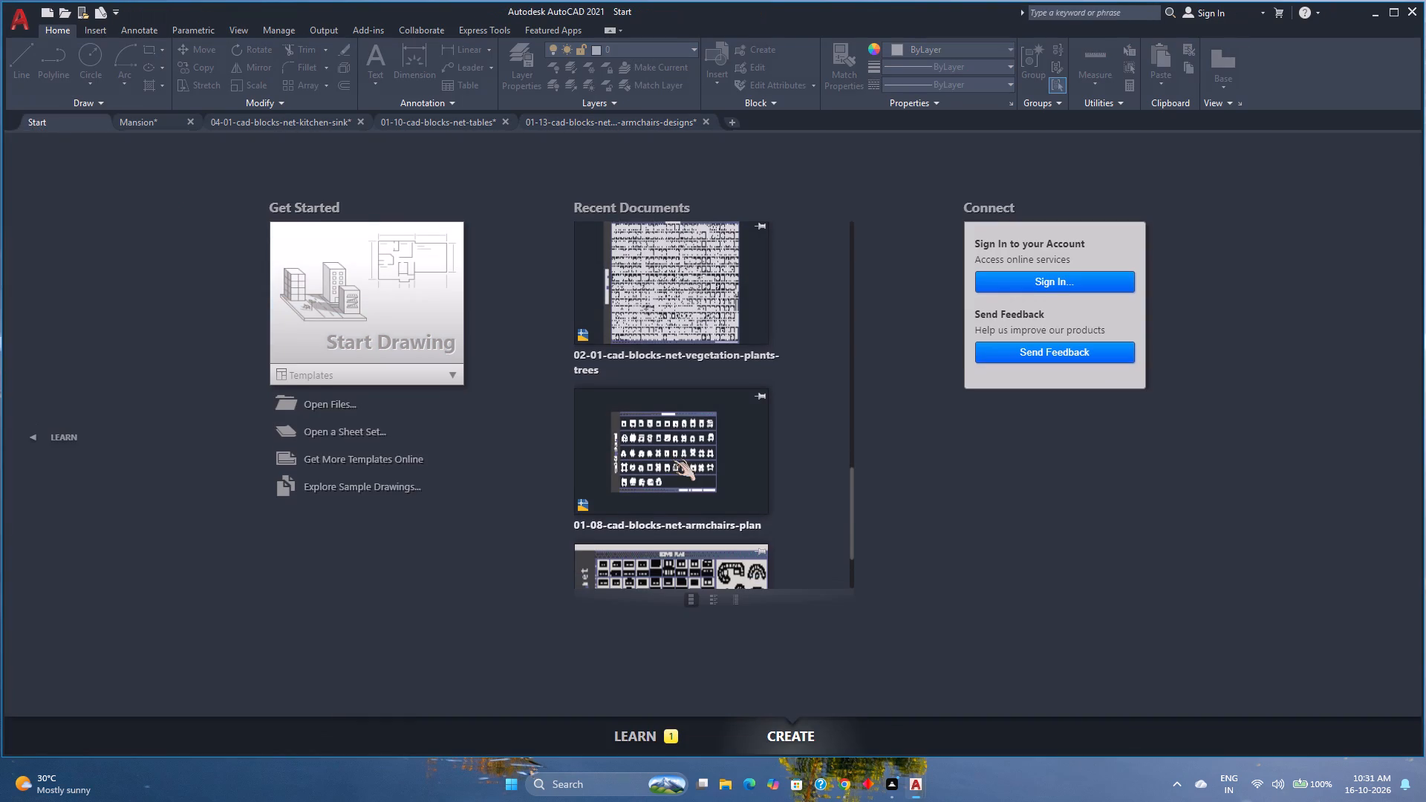
pyautogui.scroll(-8, 672, 459)
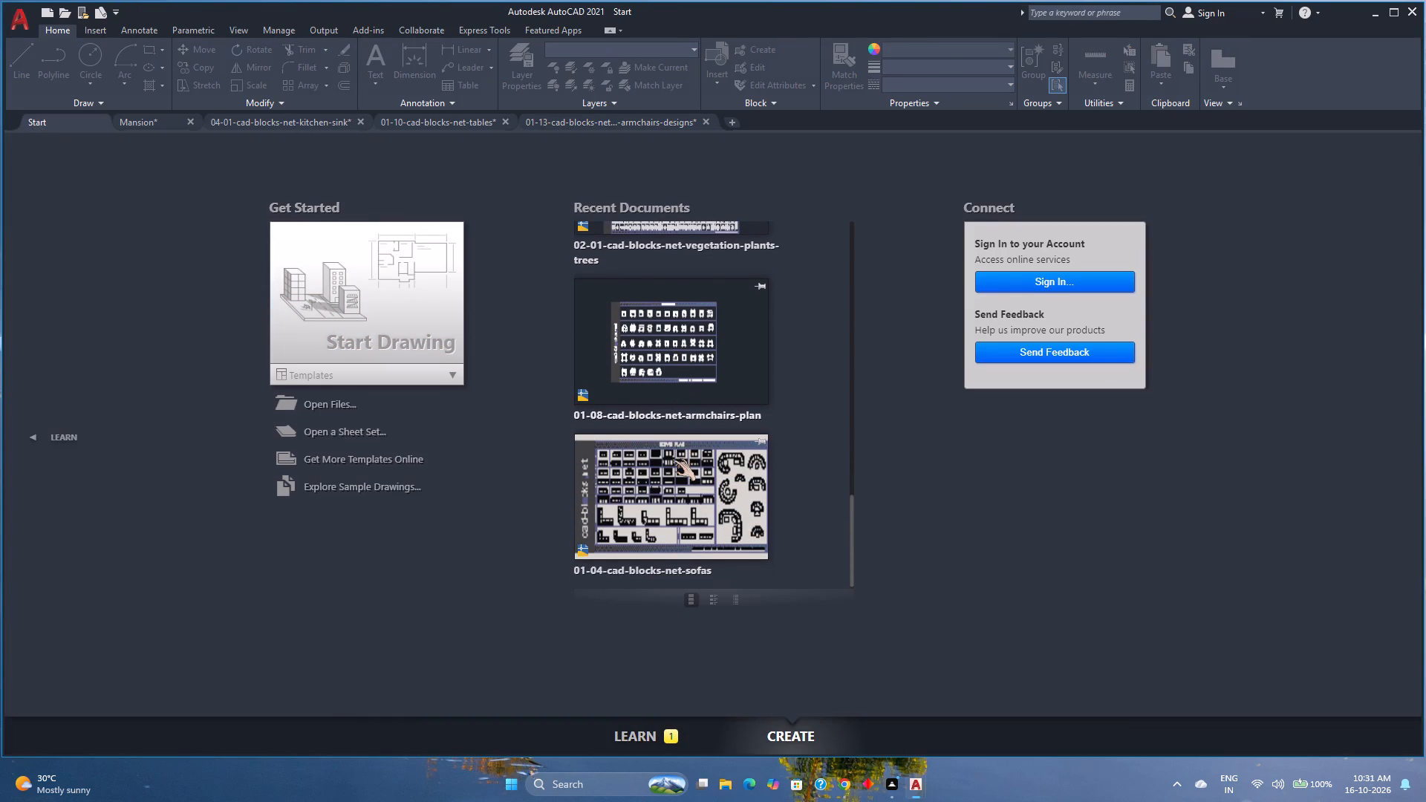
pyautogui.scroll(3, 672, 459)
pyautogui.scroll(4, 698, 368)
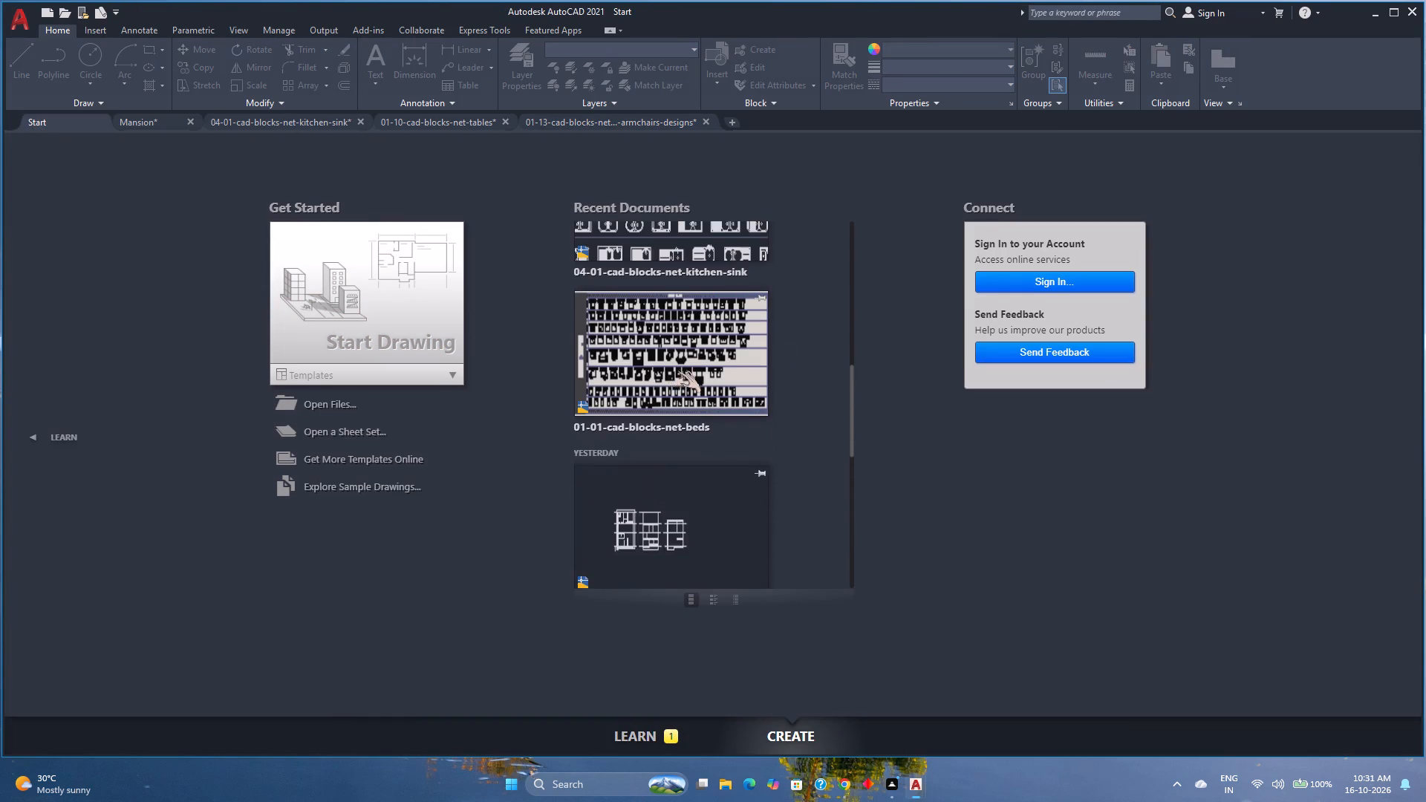
# Preview the block drawings in the Downloads folder one after another, from the rangues file up to the tables file, without opening any.
pyautogui.click(316, 402)
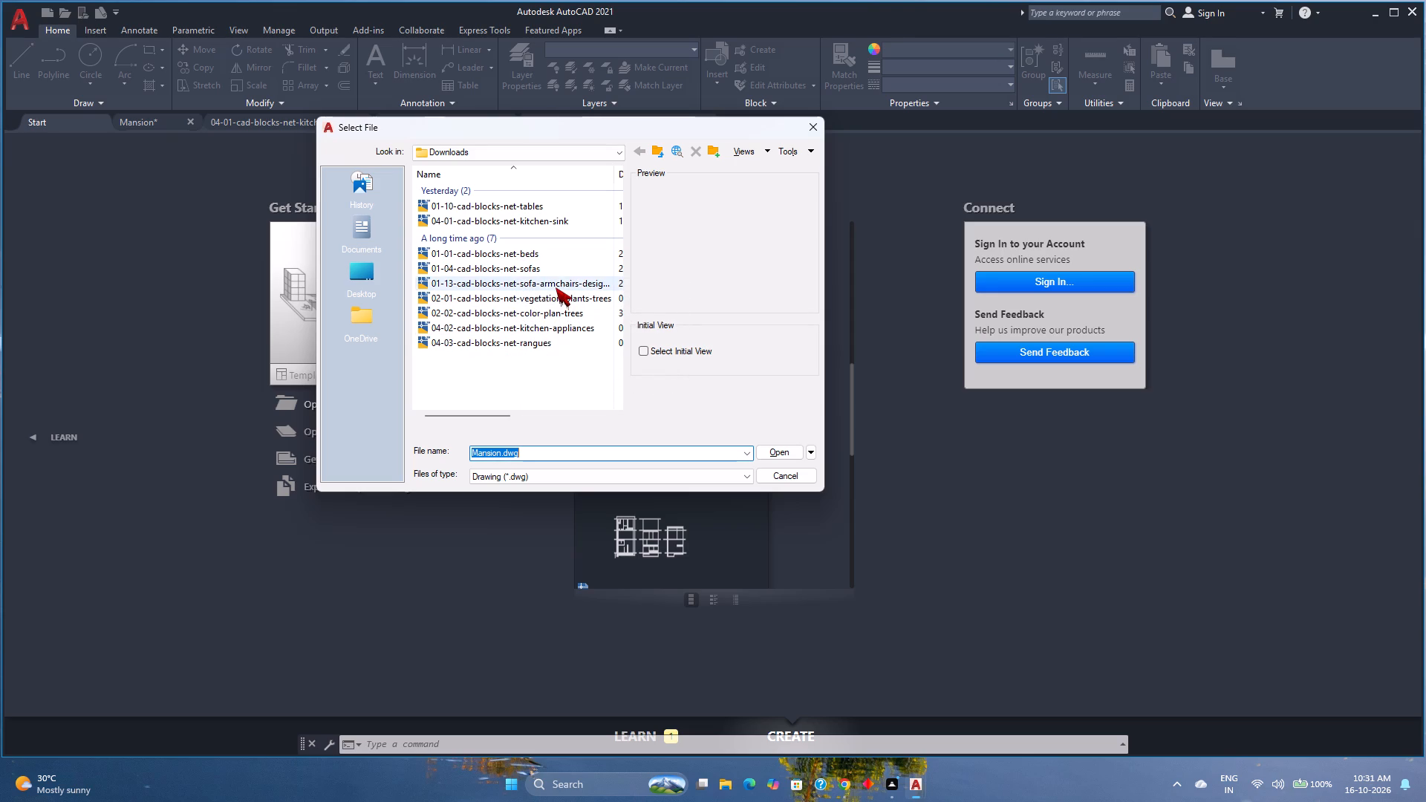
pyautogui.click(530, 343)
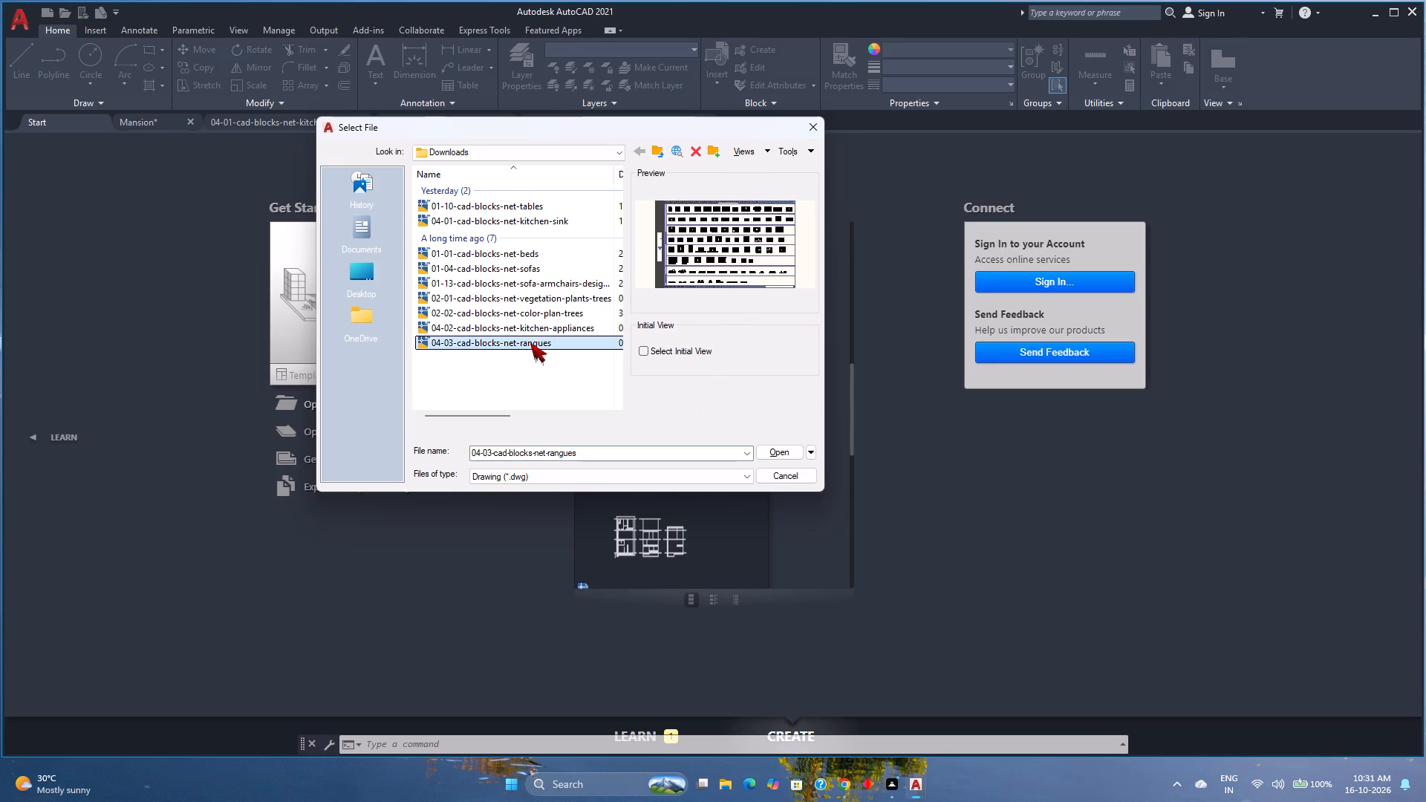
pyautogui.click(530, 330)
pyautogui.click(535, 314)
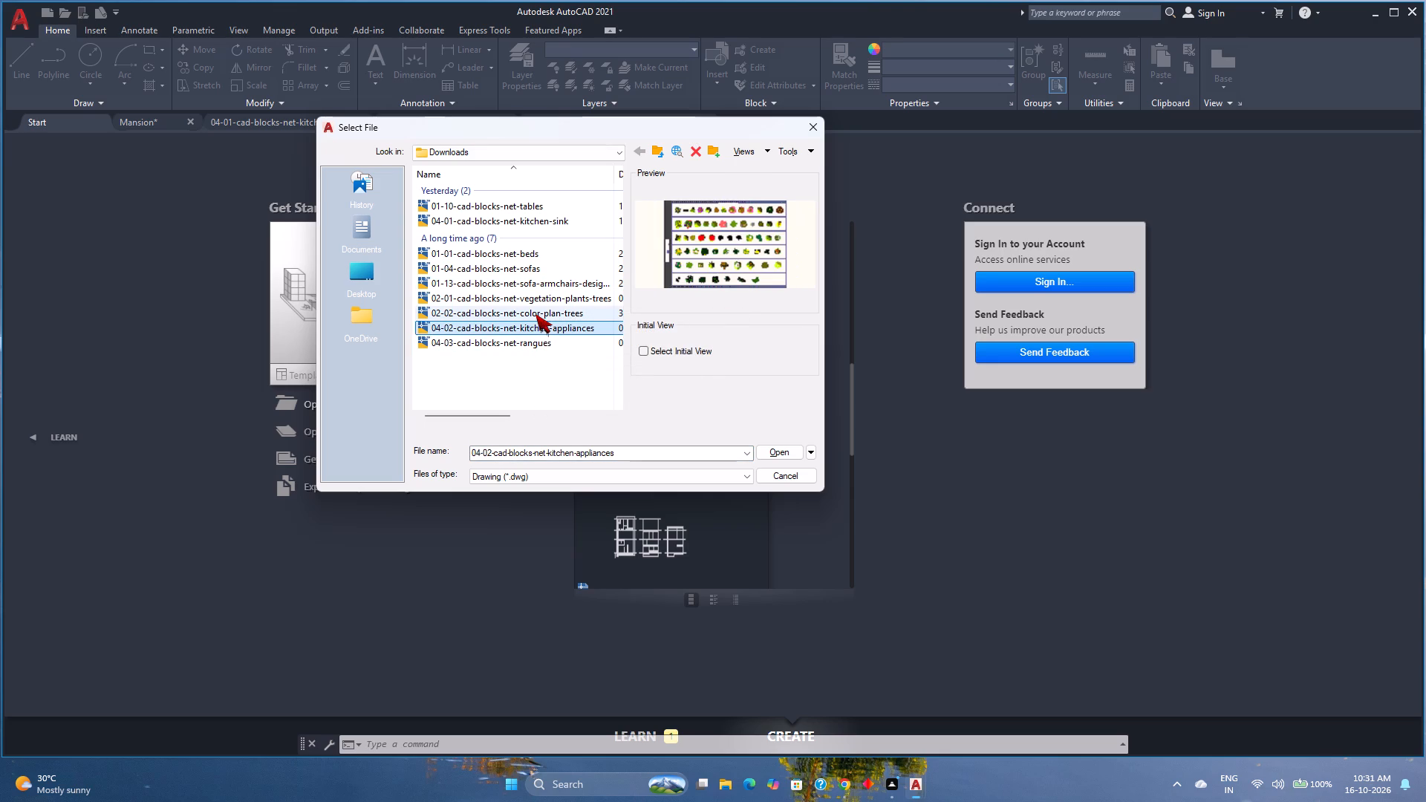
pyautogui.click(539, 301)
pyautogui.click(540, 287)
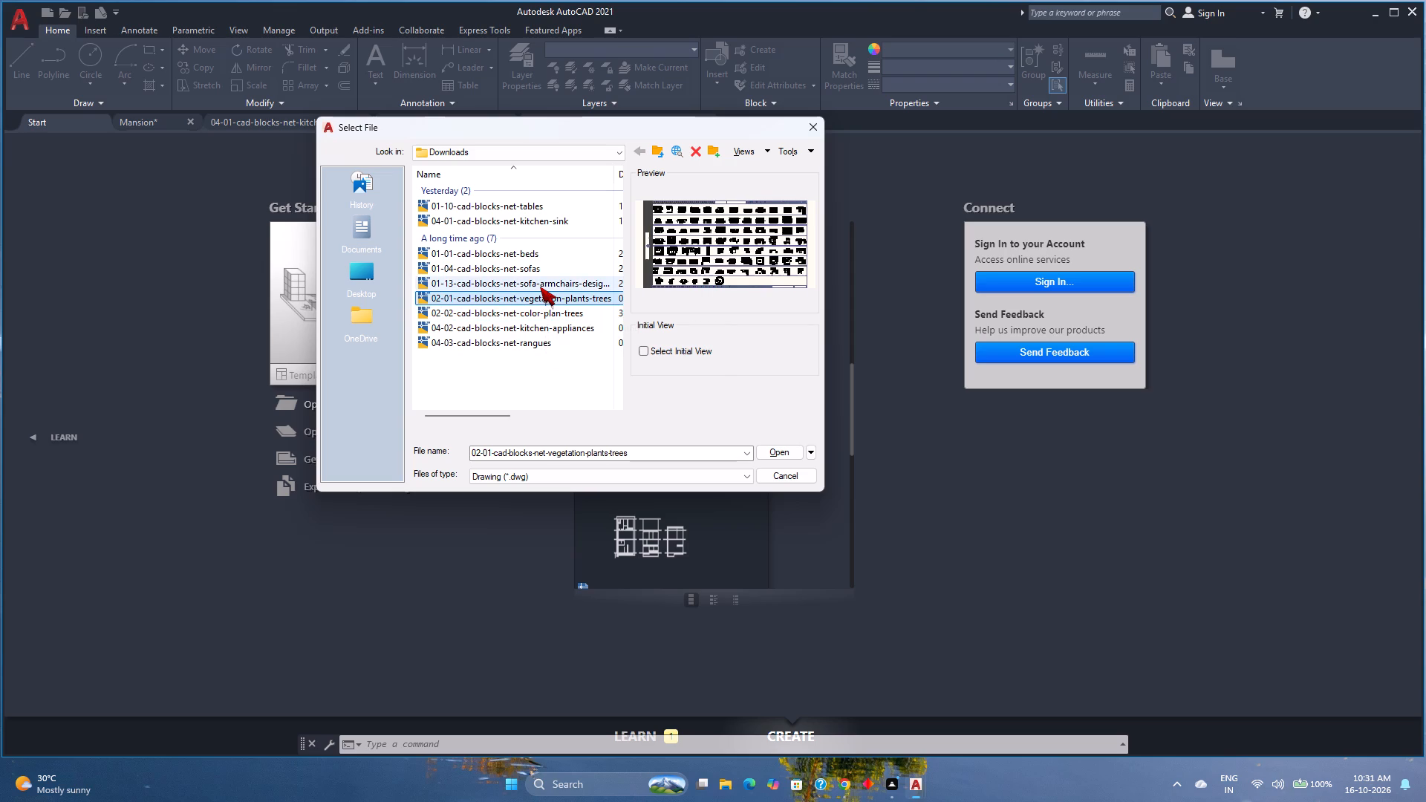
pyautogui.click(535, 274)
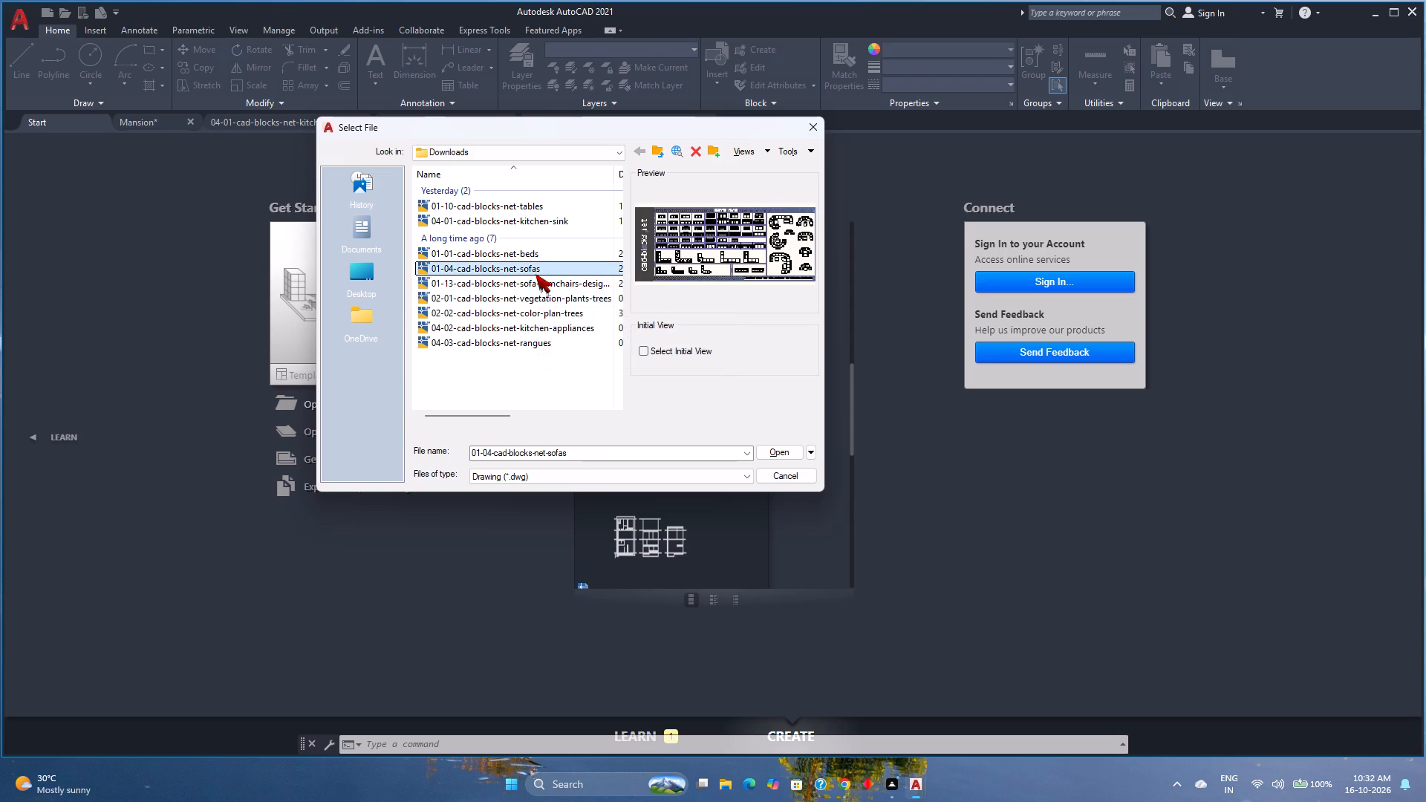
pyautogui.click(521, 256)
pyautogui.click(478, 225)
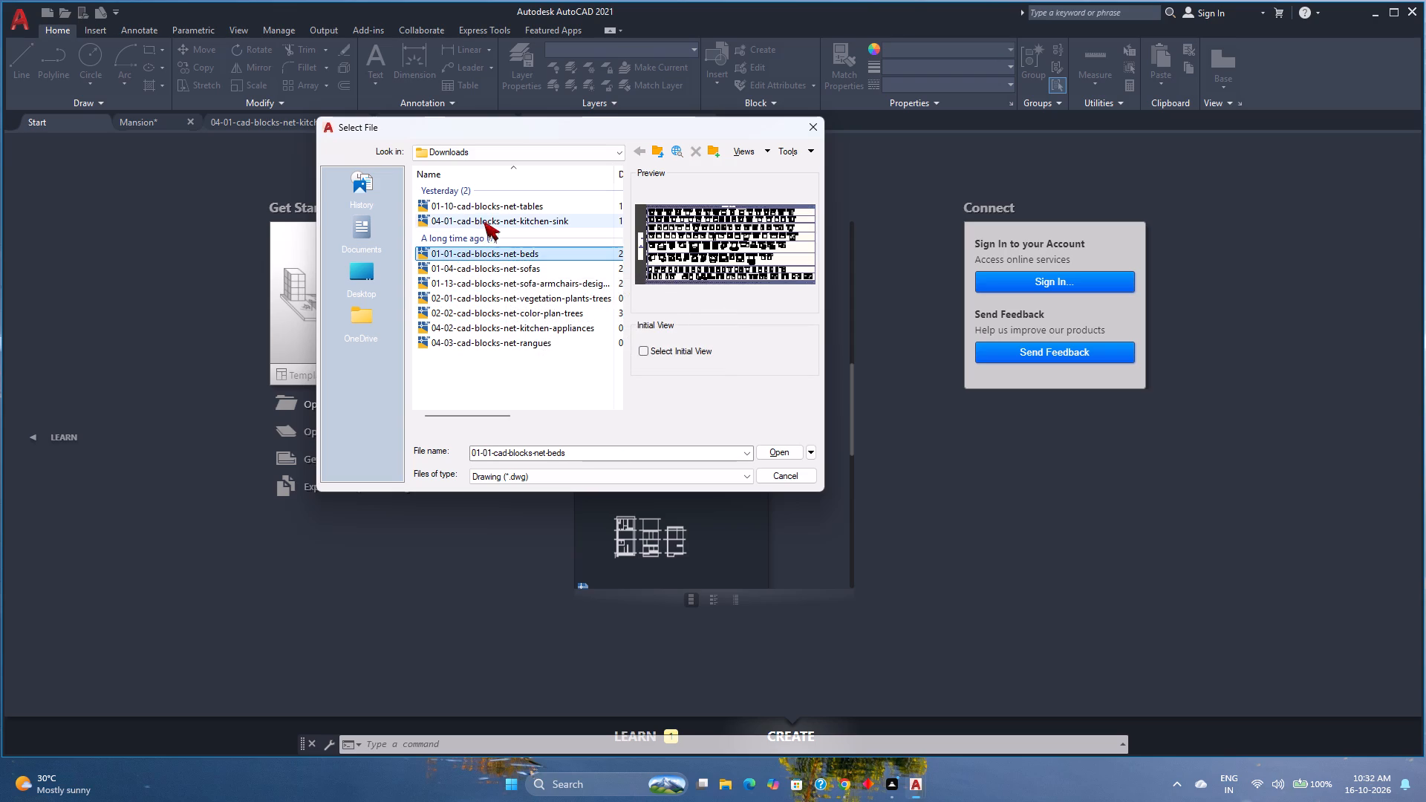
pyautogui.click(493, 211)
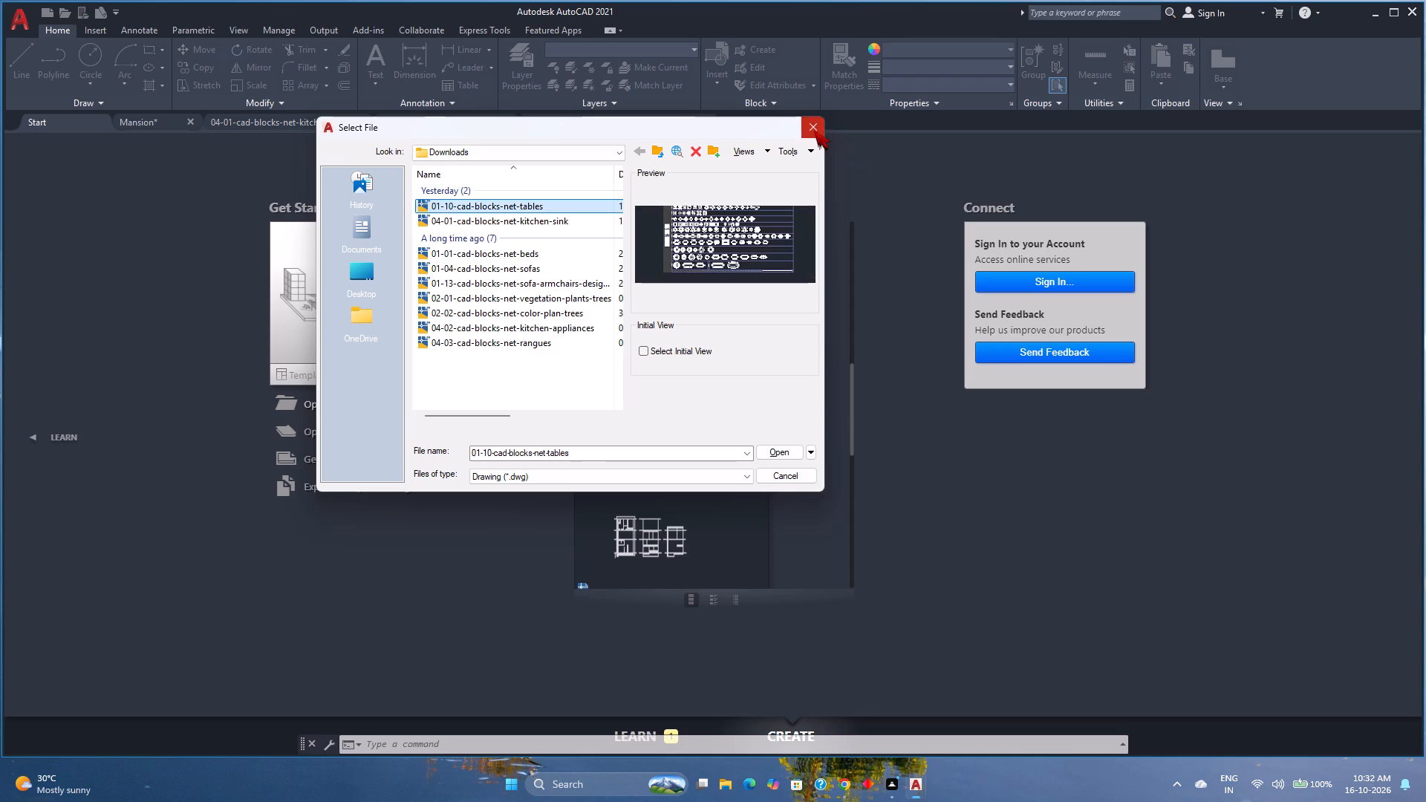
pyautogui.click(814, 131)
# Examine the sofa and armchair sets in the 01-13 sofa-armchairs-designs drawing.
pyautogui.click(637, 114)
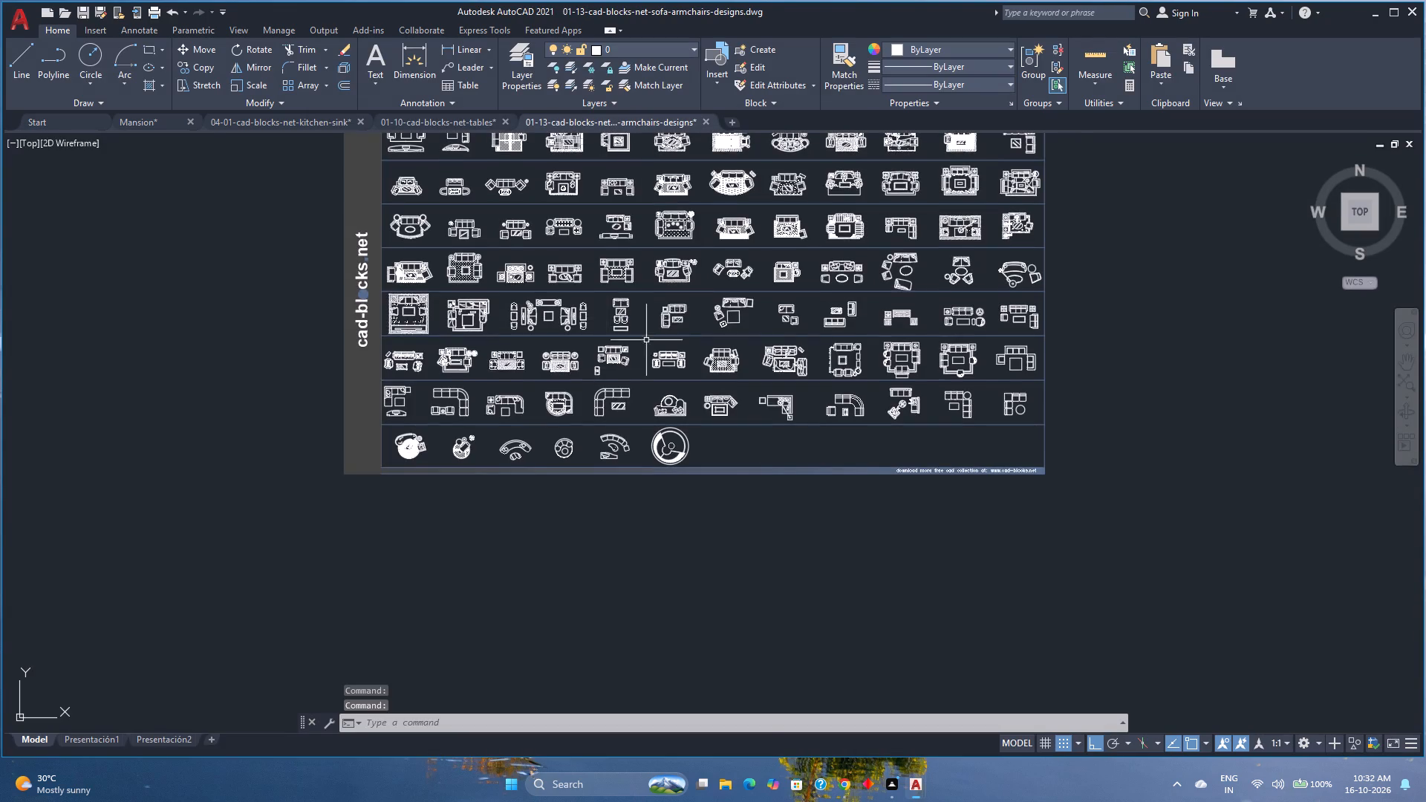
pyautogui.scroll(4, 651, 335)
pyautogui.scroll(-4, 651, 331)
pyautogui.moveTo(651, 331); pyautogui.dragTo(634, 531, button='middle')
pyautogui.middleClick(634, 531)
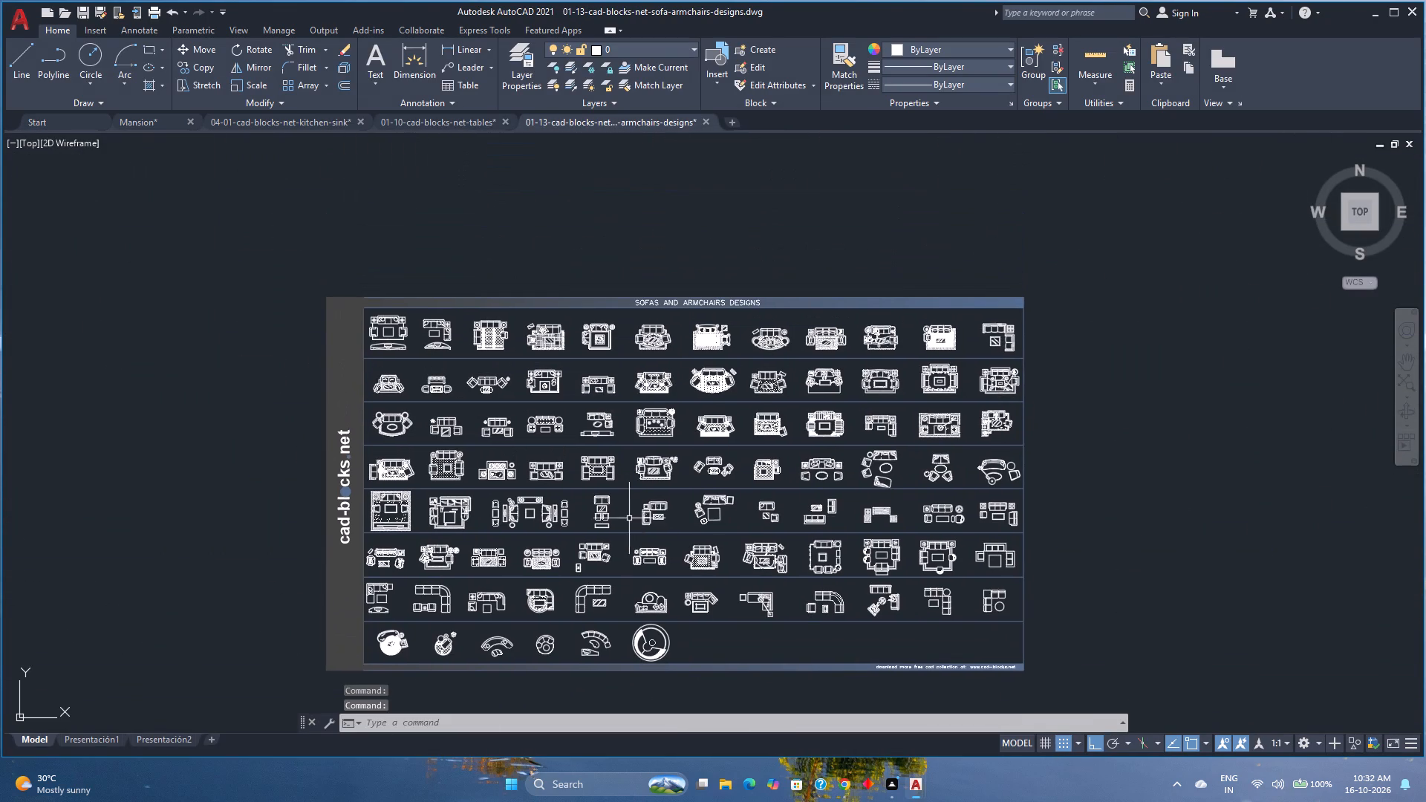
pyautogui.scroll(2, 556, 536)
pyautogui.moveTo(556, 536); pyautogui.dragTo(569, 519, button='middle')
pyautogui.middleClick(569, 519)
pyautogui.scroll(-2, 570, 513)
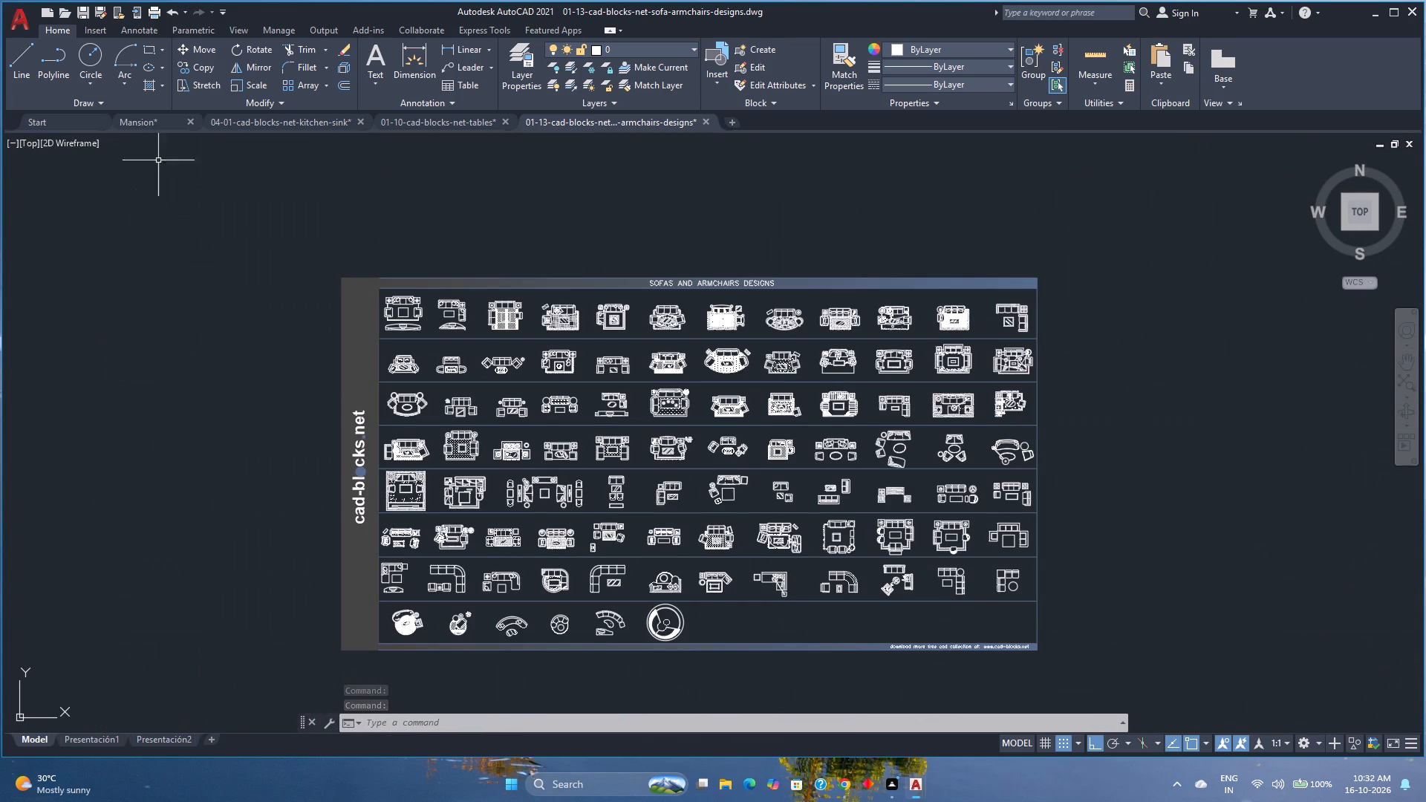
# Open the recent block drawing 01-04-cad-blocks-net-sofas.
pyautogui.click(69, 126)
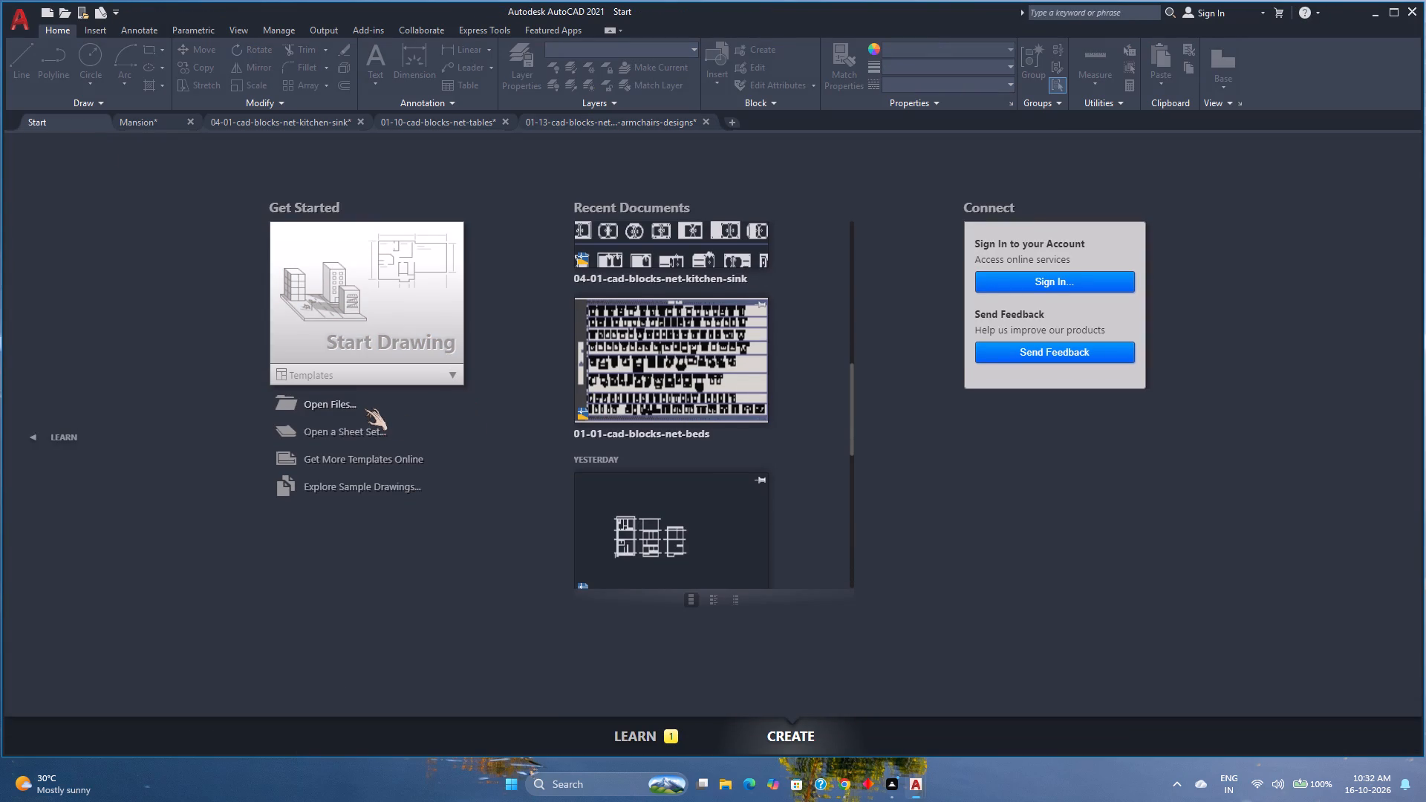
pyautogui.scroll(-5, 694, 393)
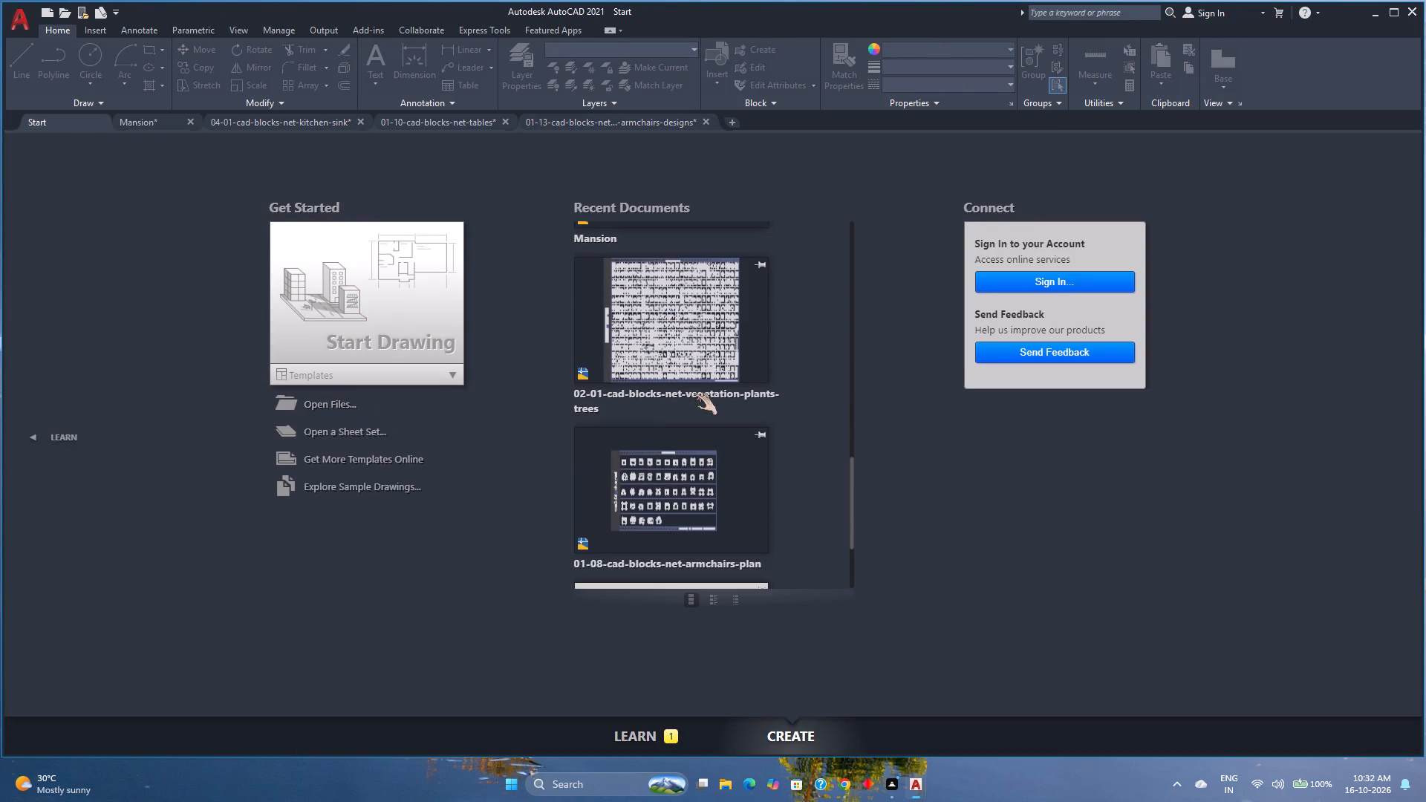
pyautogui.scroll(-1, 700, 482)
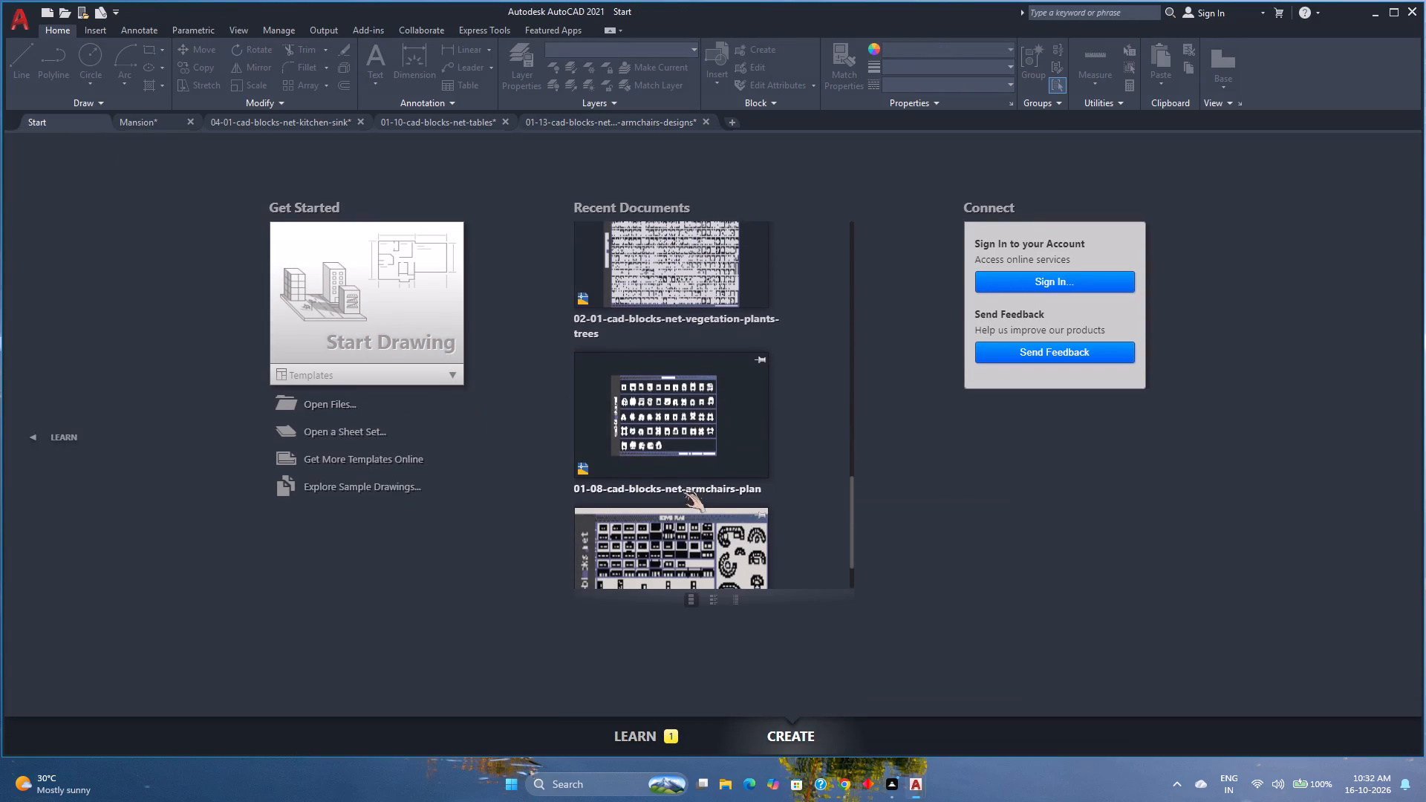
pyautogui.scroll(-2, 661, 474)
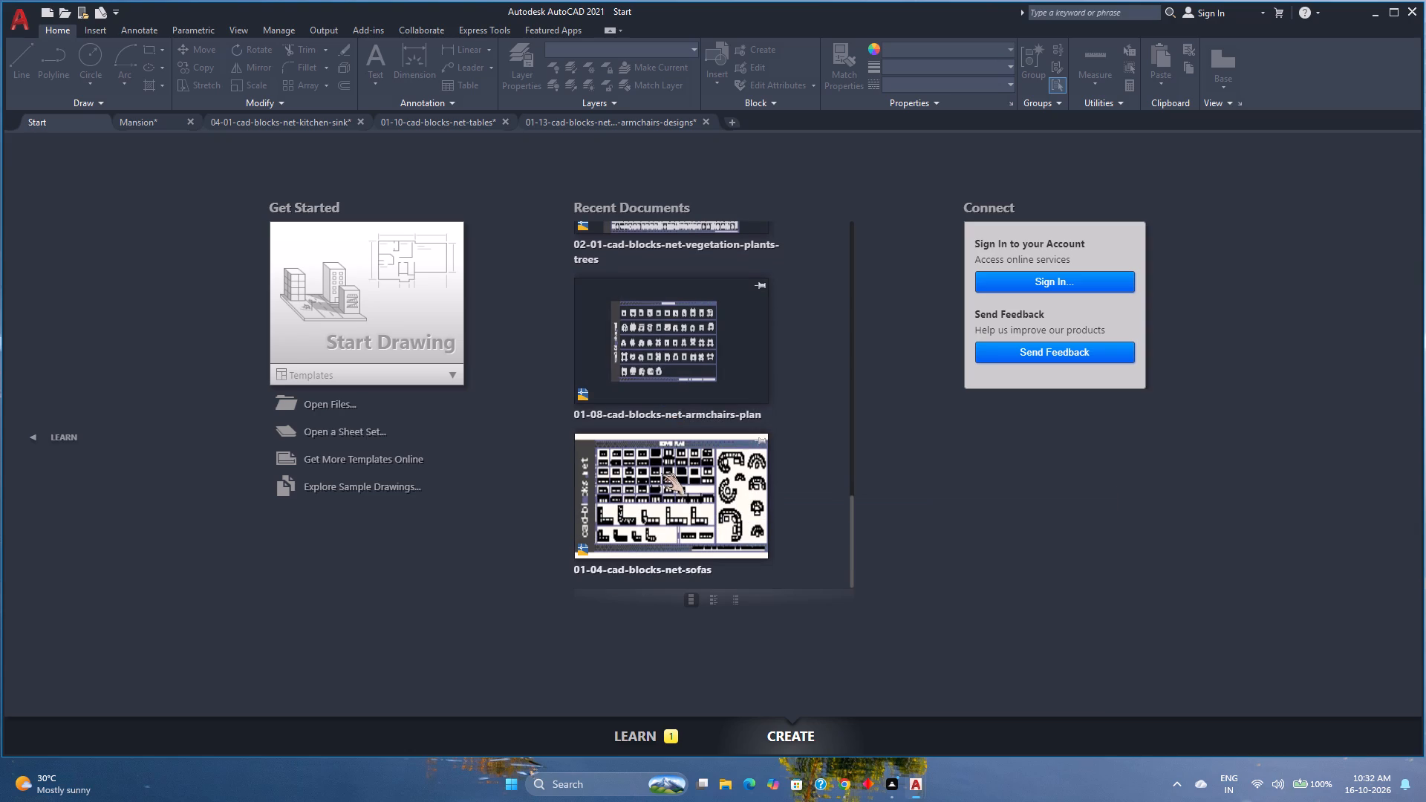
pyautogui.click(662, 471)
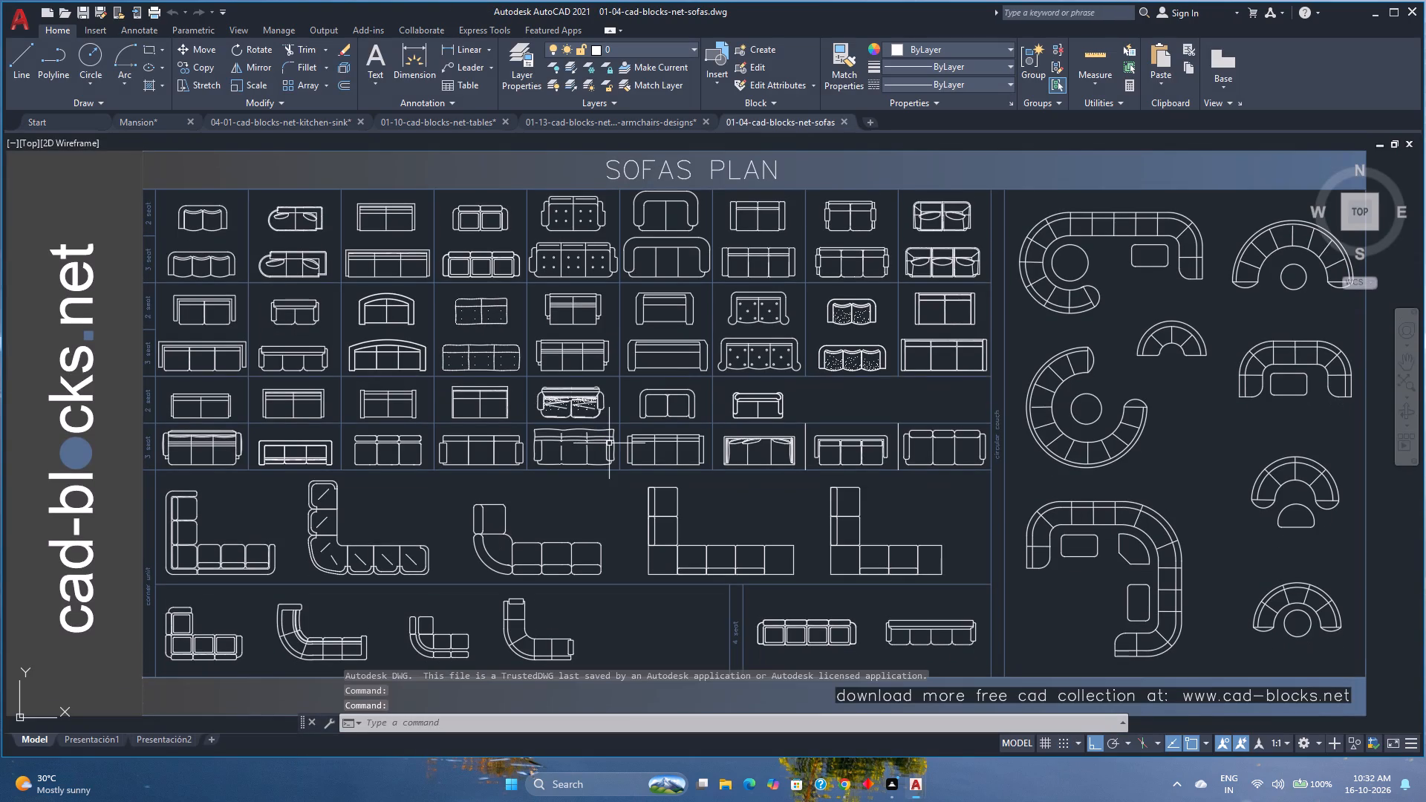
pyautogui.scroll(-2, 449, 452)
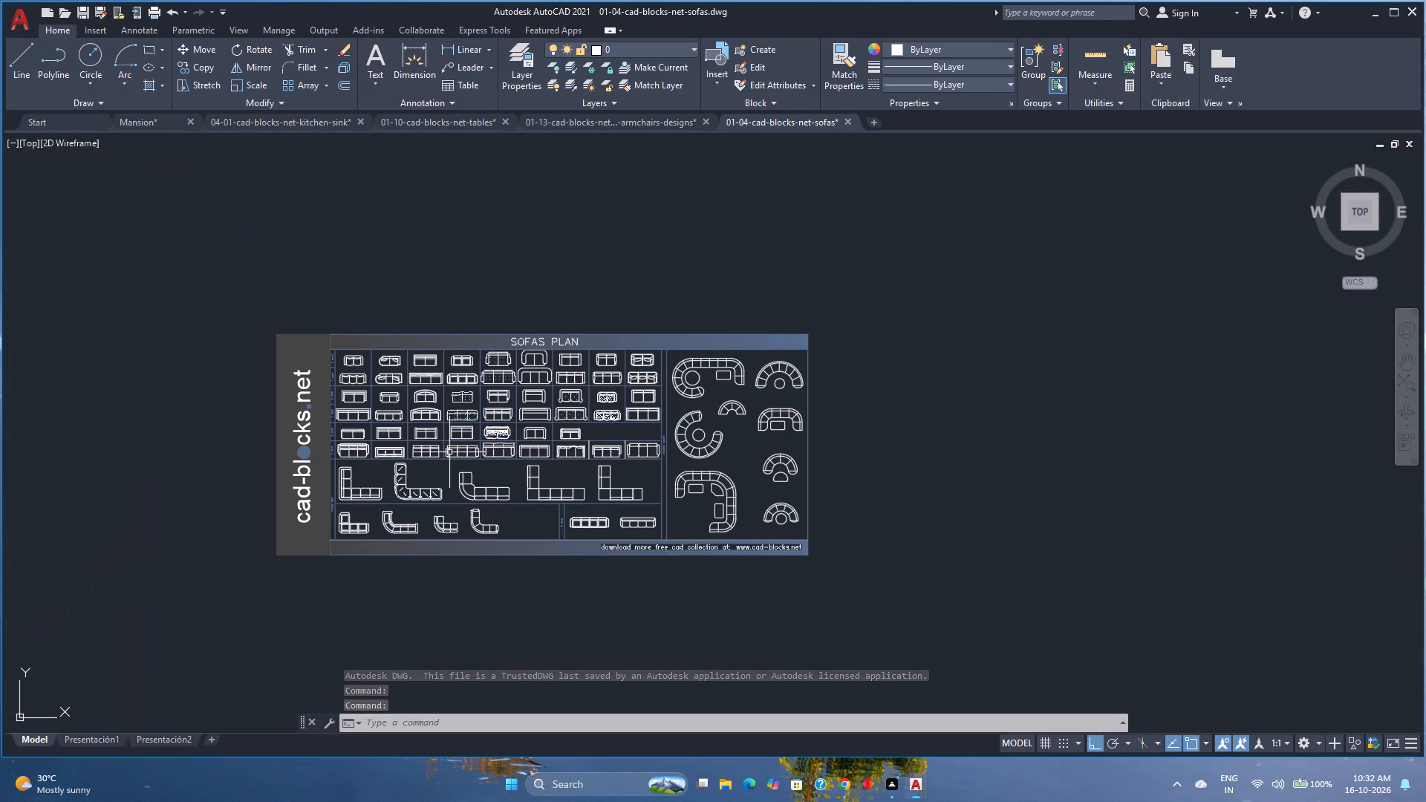
# Copy the first 2-seat sofa from the Sofas Plan library and paste it into the Mansion drawing above the floor plans.
pyautogui.scroll(2, 449, 452)
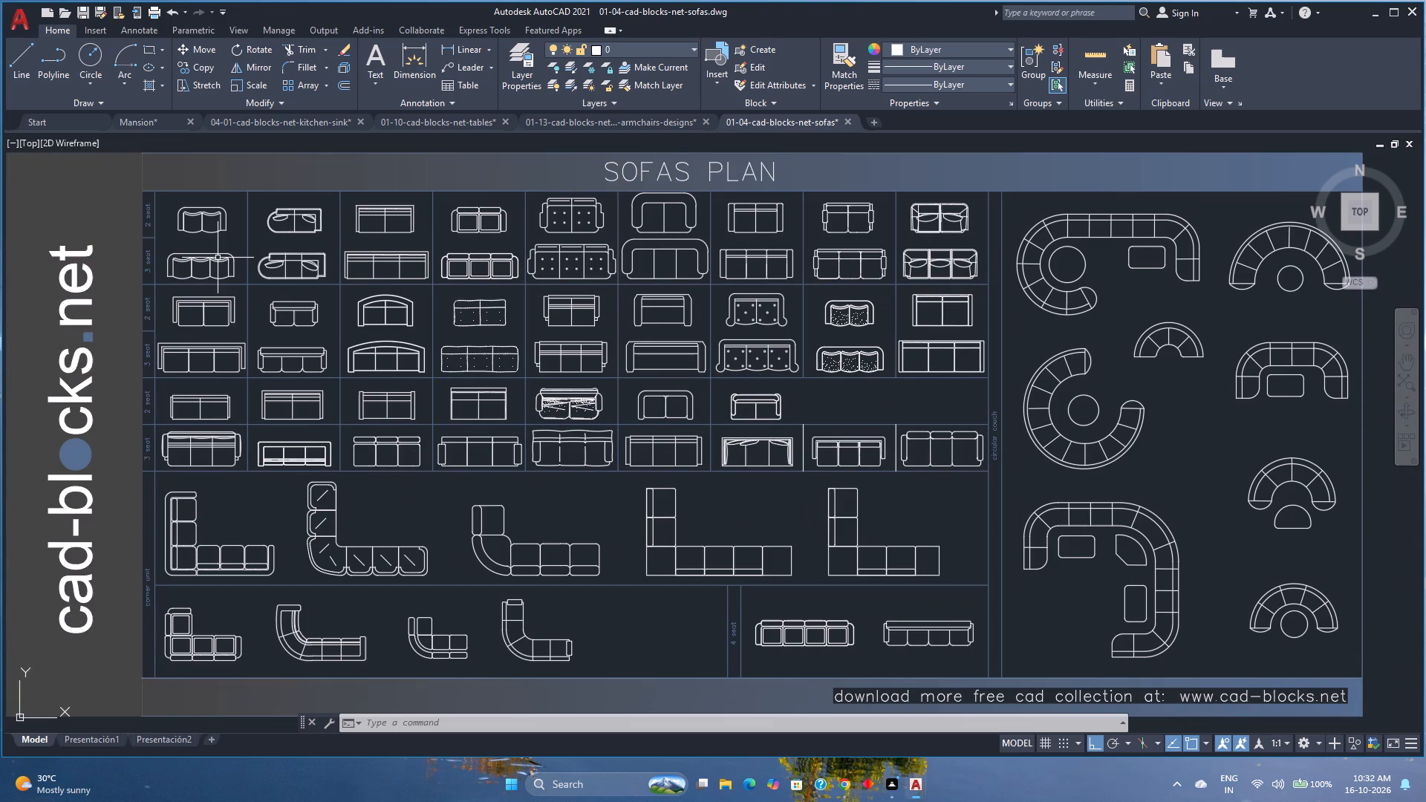
pyautogui.scroll(-1, 663, 392)
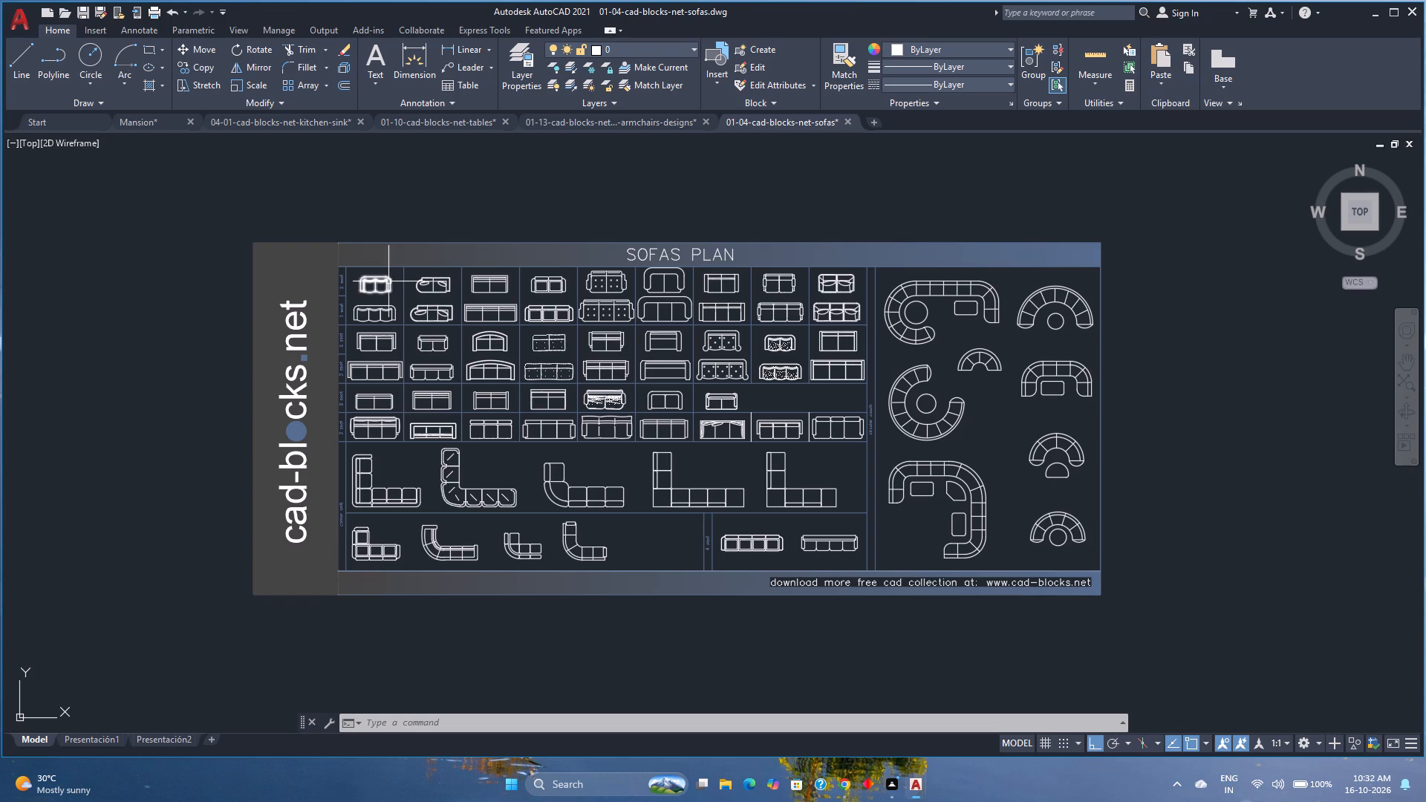
pyautogui.scroll(2, 388, 281)
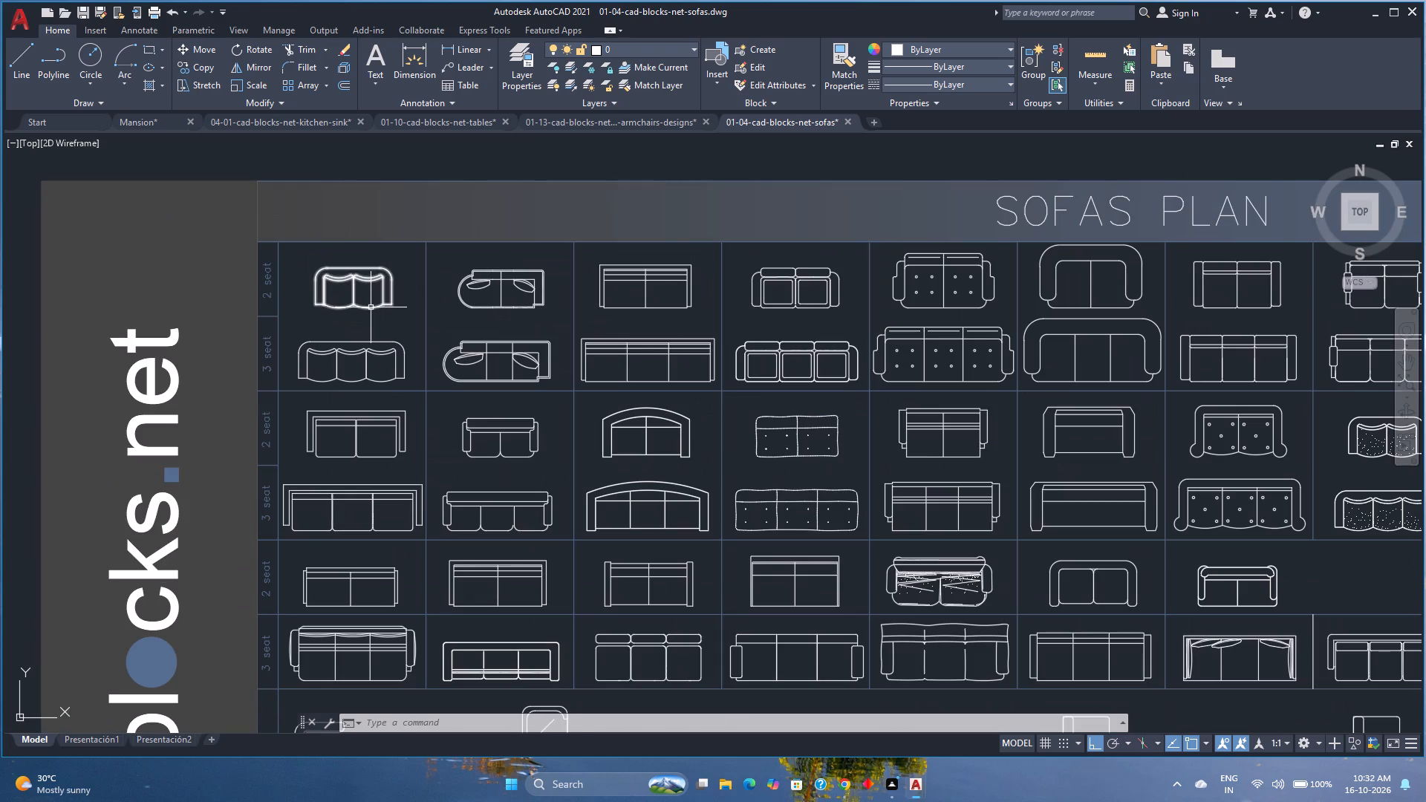
pyautogui.click(371, 307)
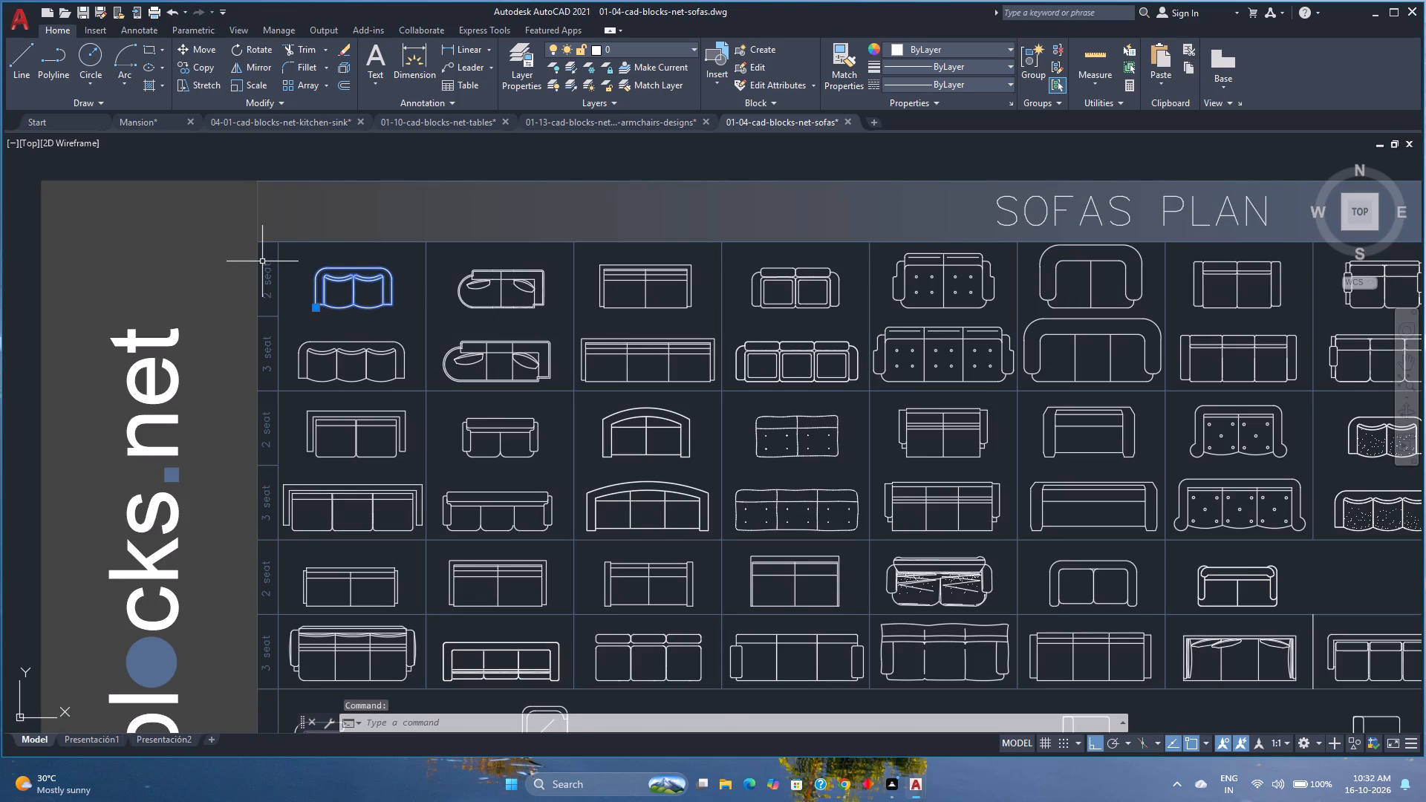
pyautogui.hotkey('ctrl', 'c')
pyautogui.click(139, 116)
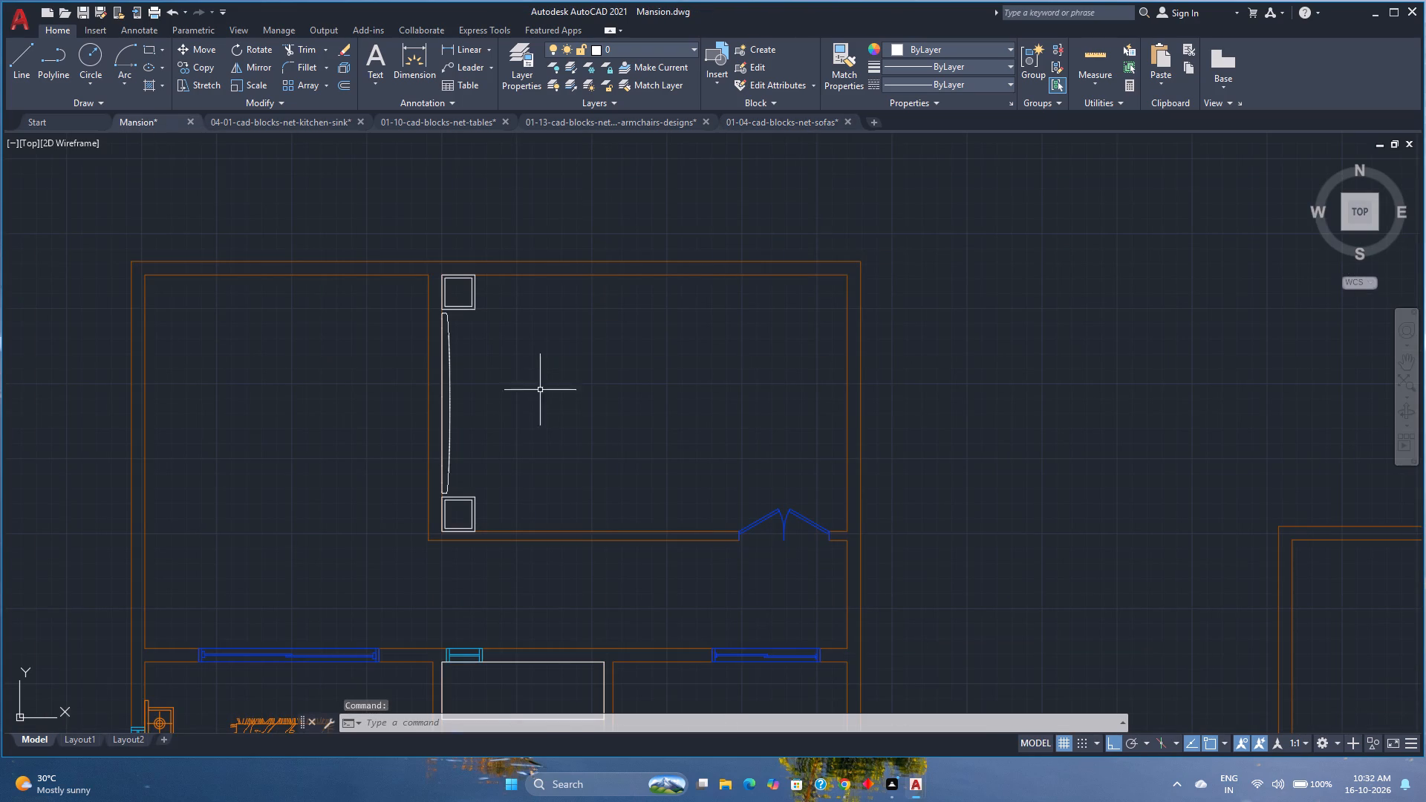
pyautogui.hotkey('ctrl', 'v')
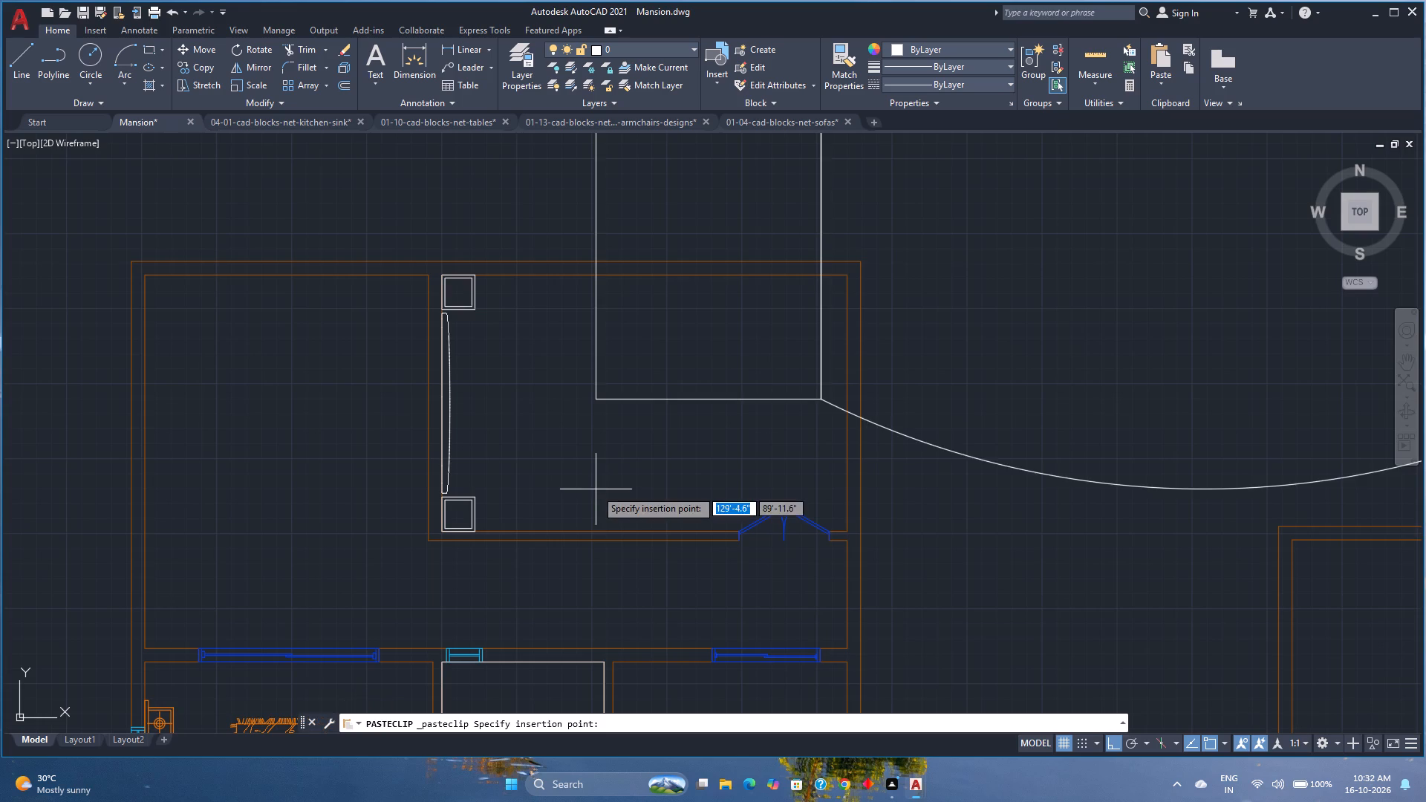
pyautogui.scroll(-5, 607, 481)
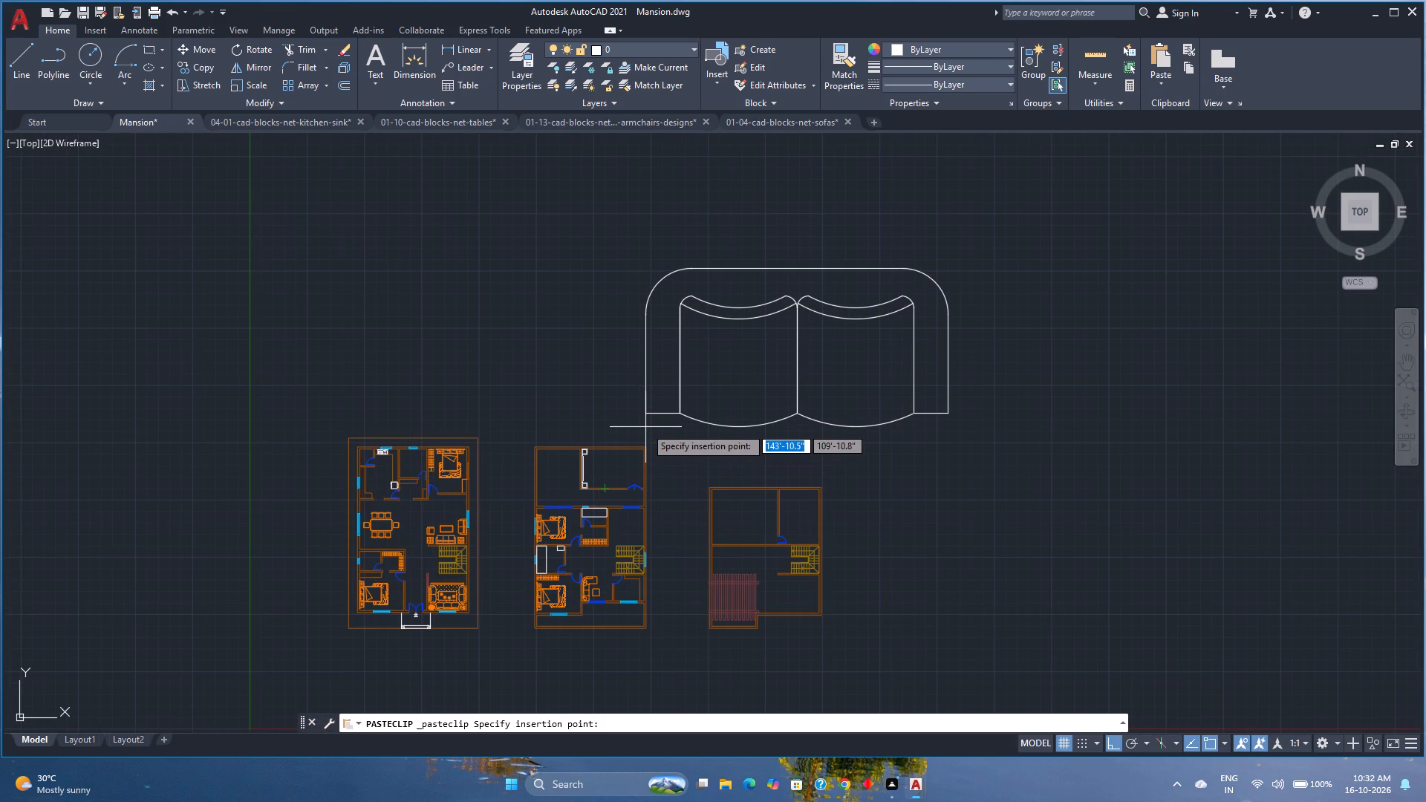
pyautogui.click(645, 427)
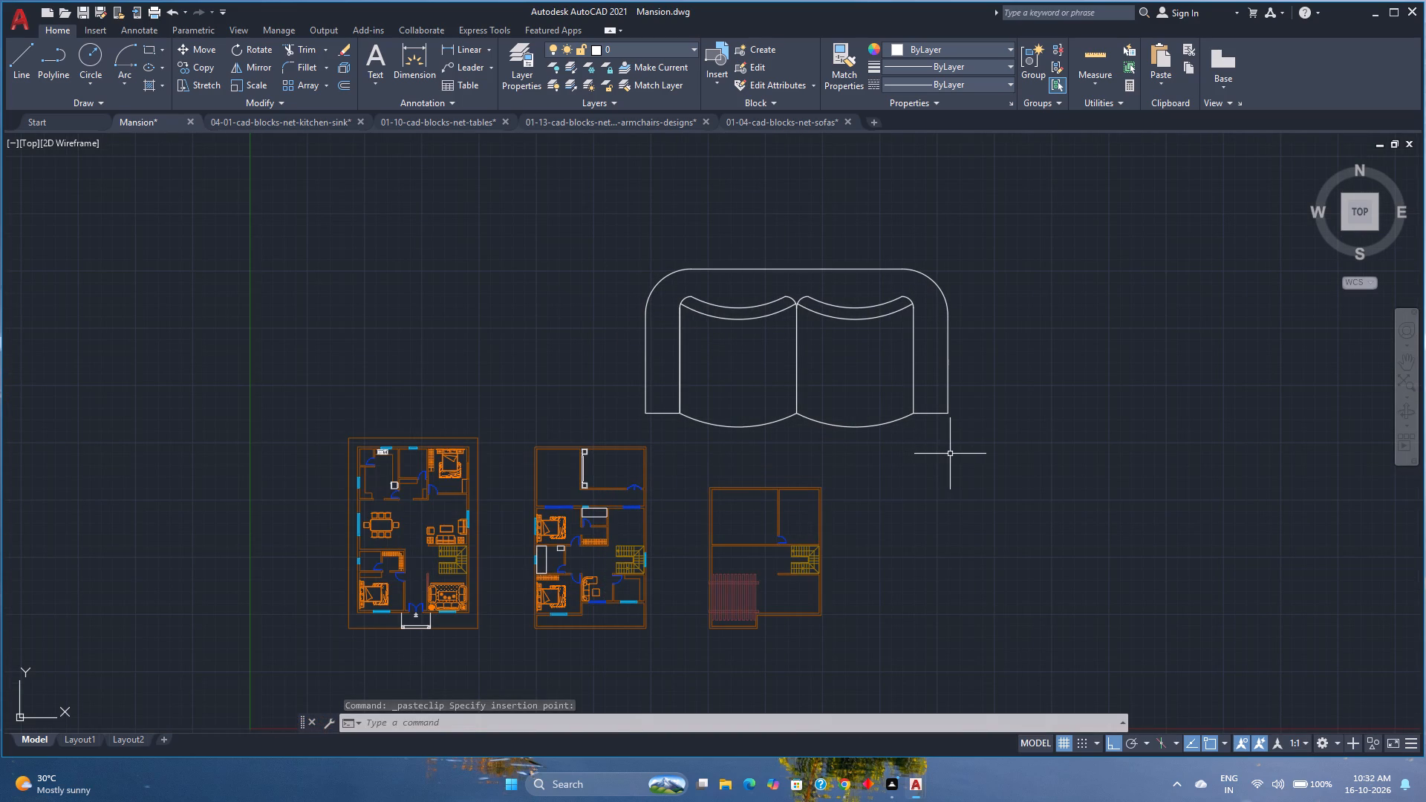
# Draw a horizontal construction line through the lowest point of the pasted sofa's curved front edge.
pyautogui.click(965, 457)
pyautogui.click(764, 414)
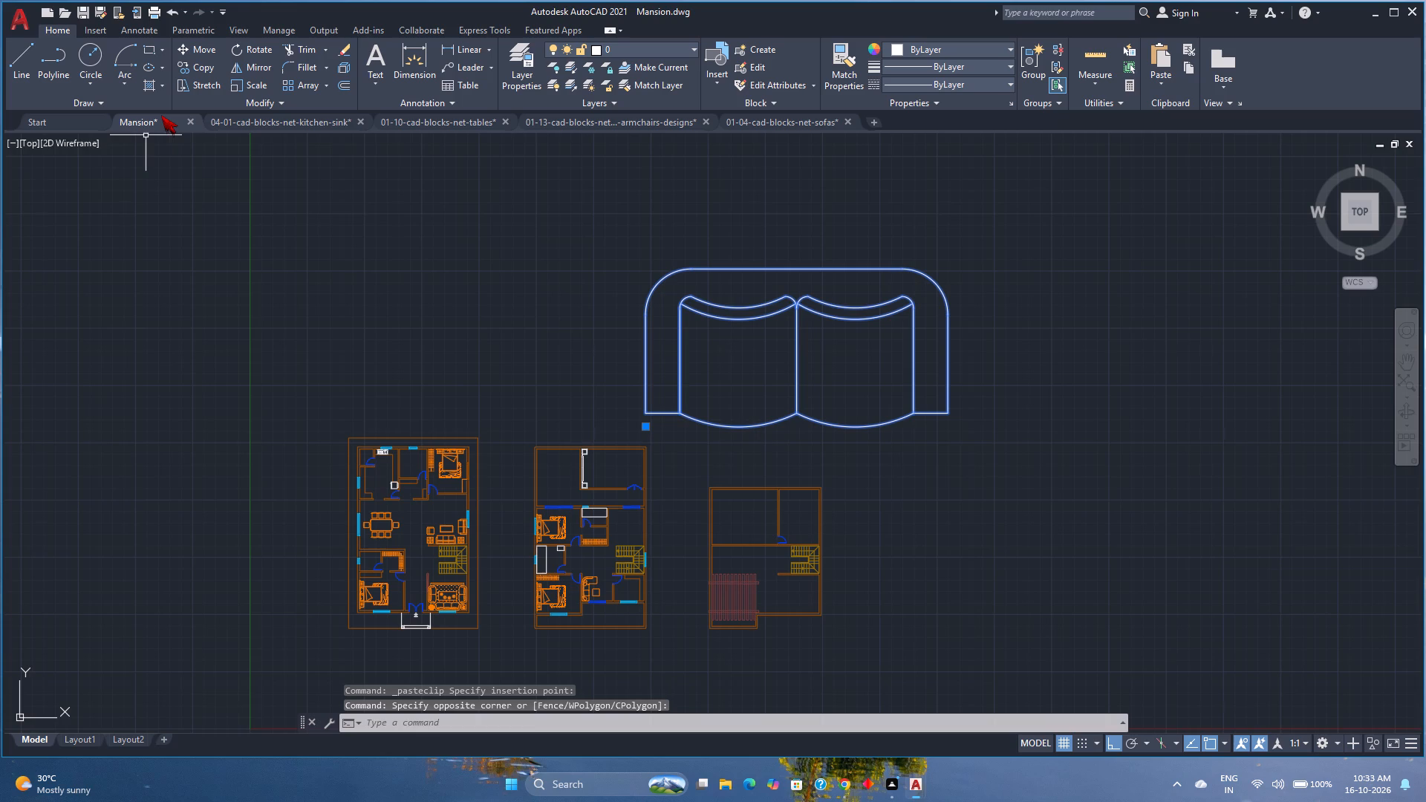
pyautogui.write('xl')
pyautogui.press('Return')
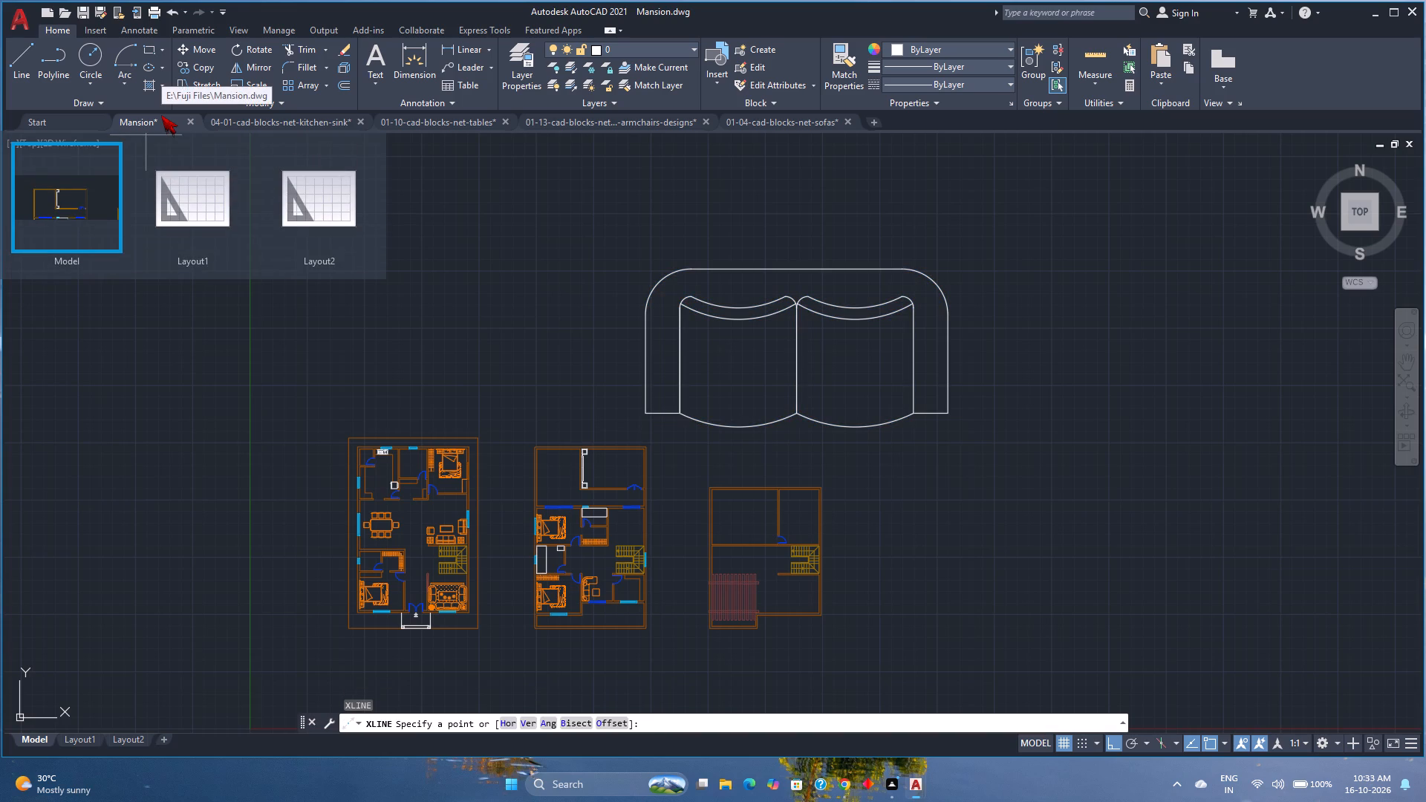
pyautogui.press('h')
pyautogui.press('Return')
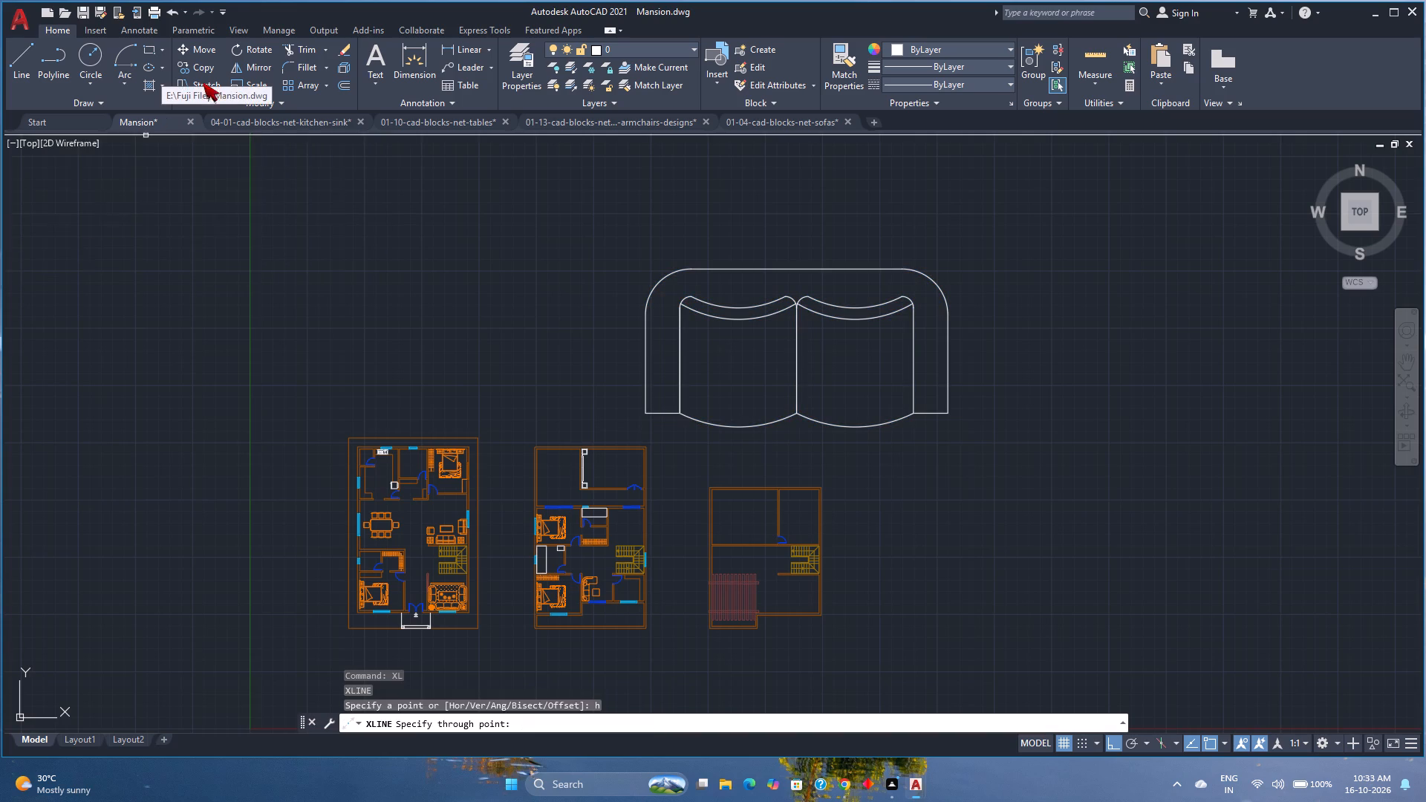
pyautogui.click(738, 430)
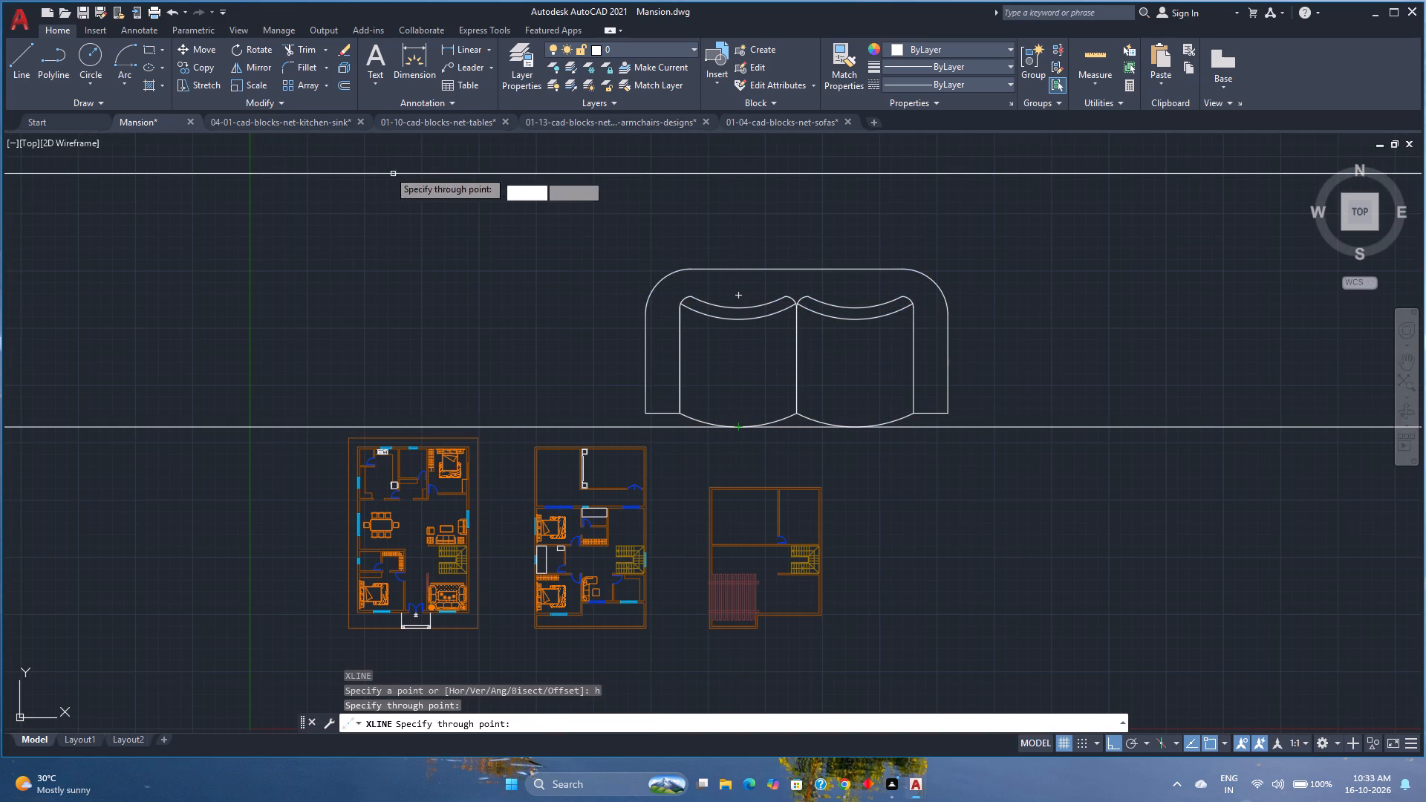
# Offset the horizontal construction line 2'8" upward to mark the sofa depth.
pyautogui.click(342, 85)
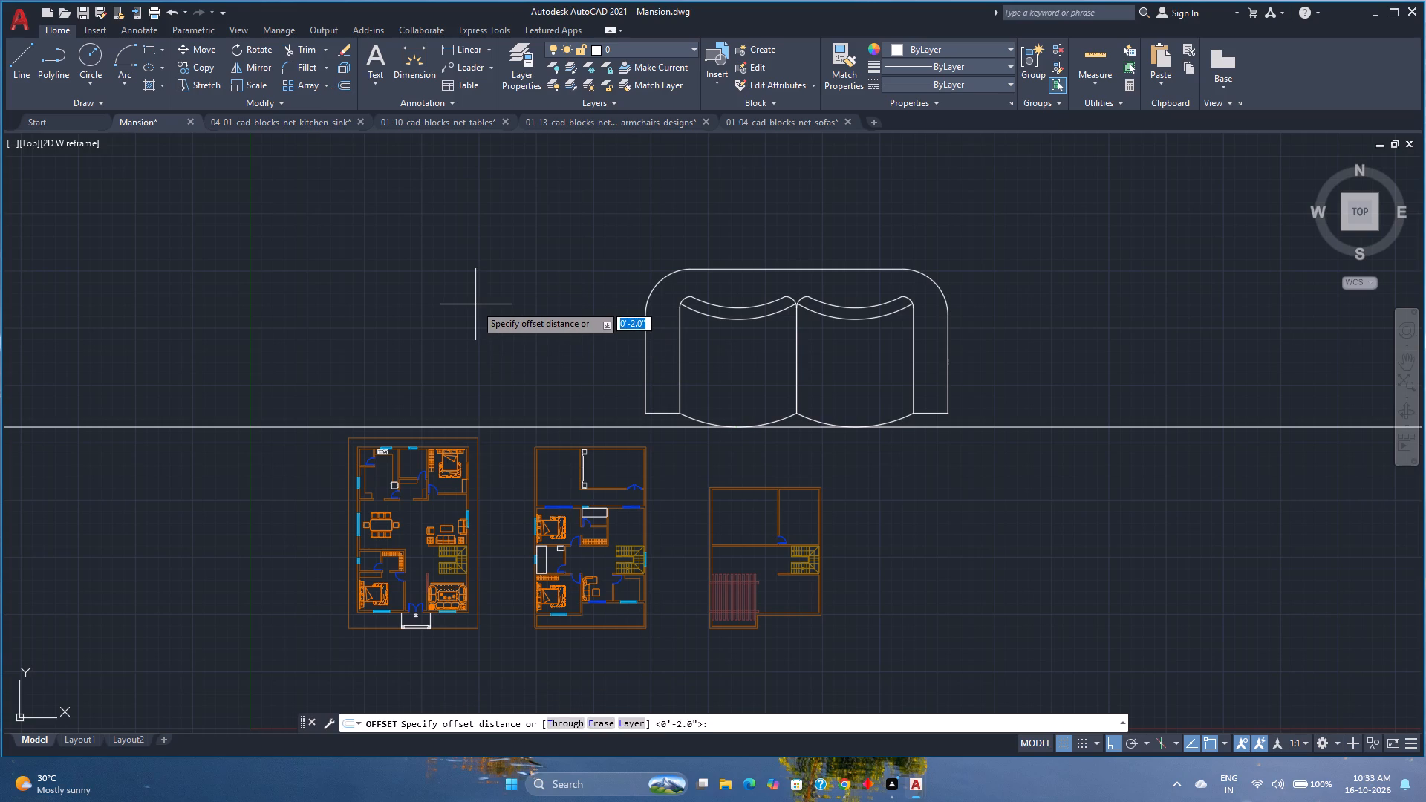
pyautogui.write("3'")
pyautogui.press('Return')
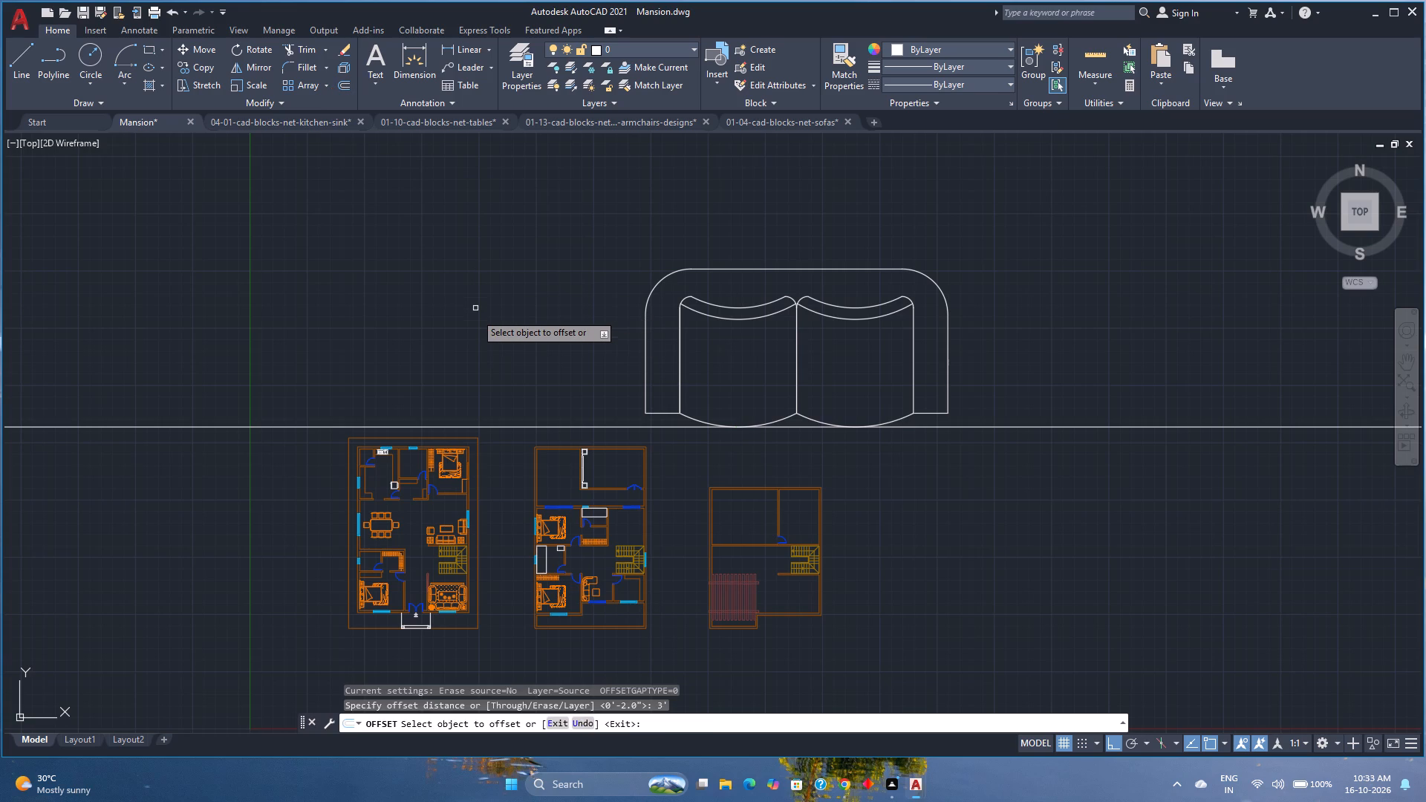
pyautogui.click(528, 426)
pyautogui.scroll(3, 571, 379)
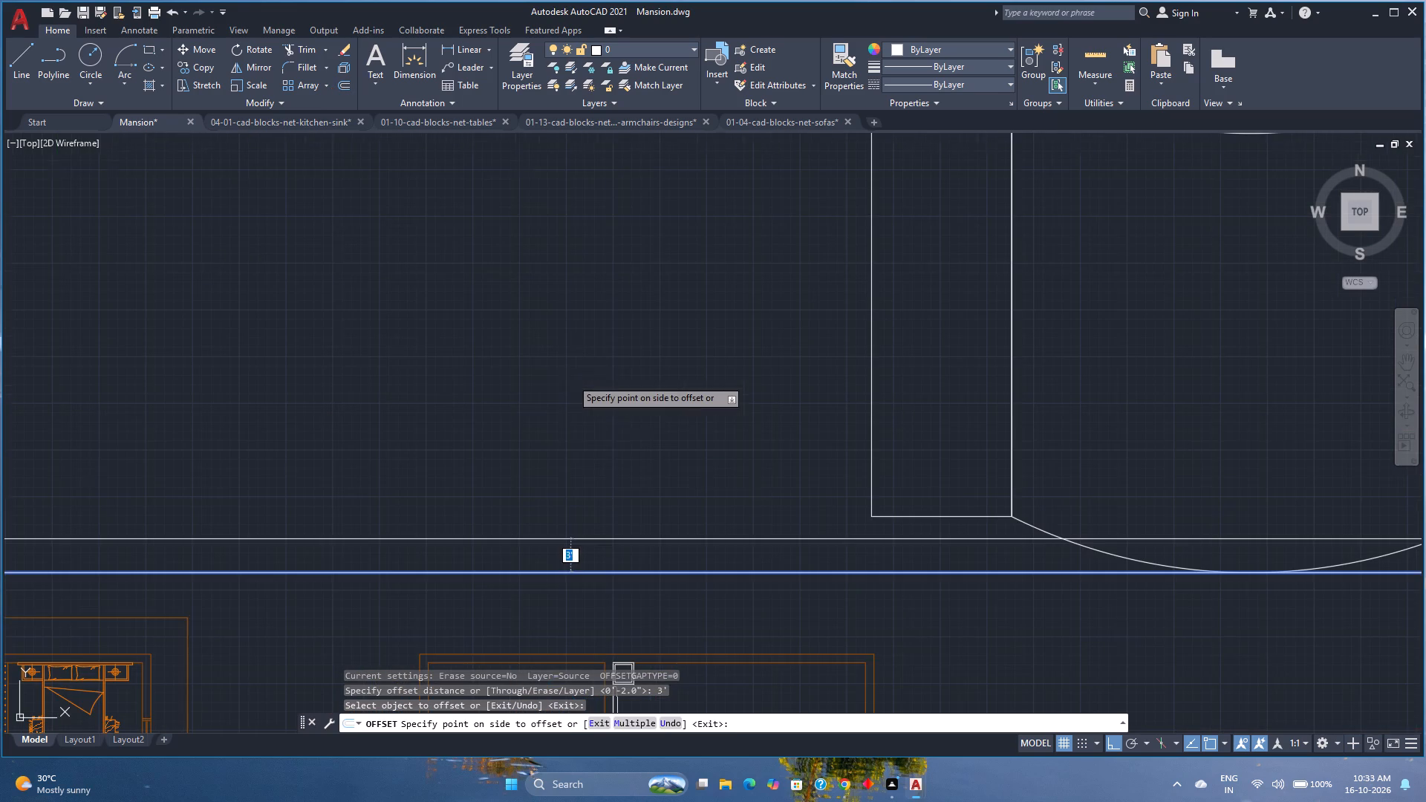
pyautogui.scroll(1, 591, 465)
pyautogui.moveTo(591, 465); pyautogui.dragTo(533, 351, button='middle')
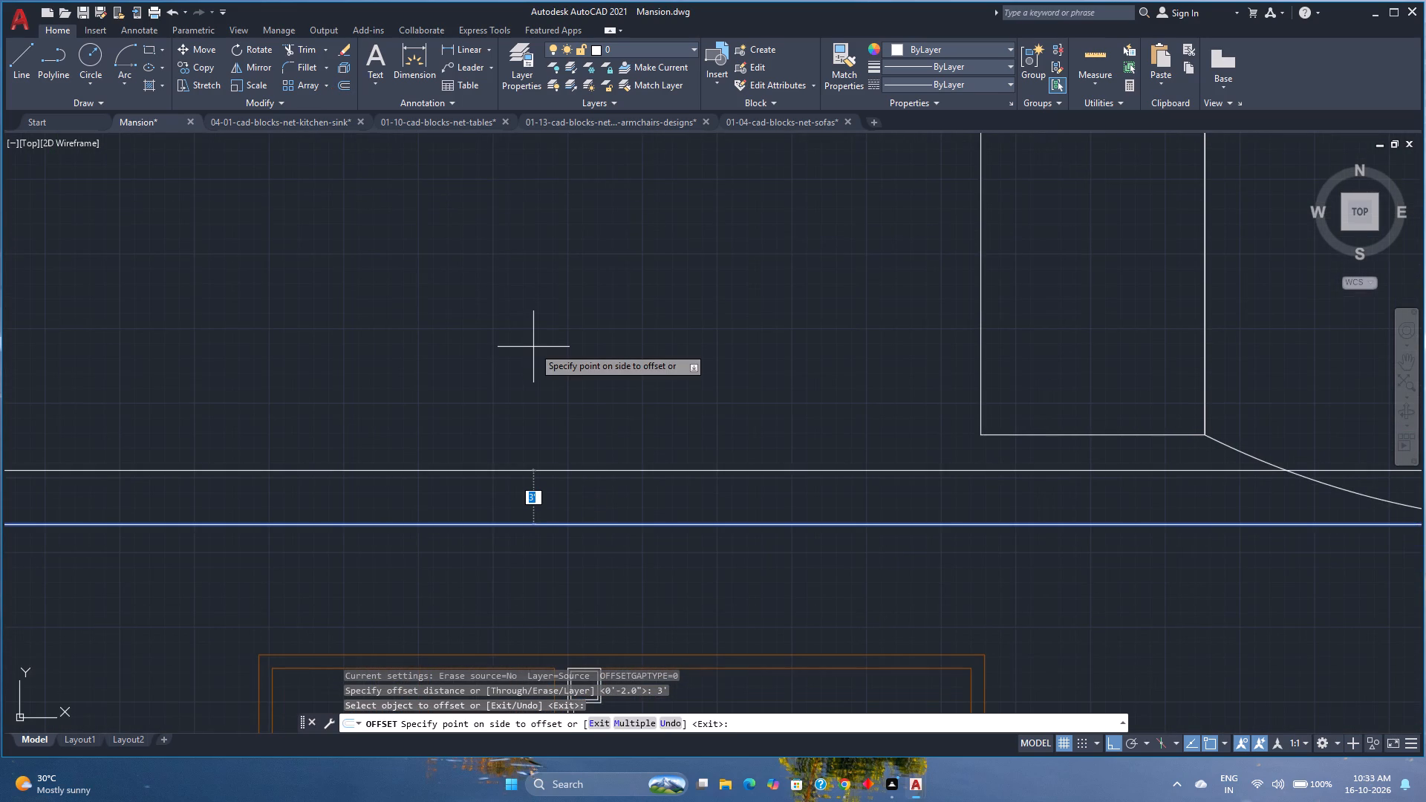
pyautogui.write("2'")
pyautogui.write('8"')
pyautogui.press('Return')
pyautogui.press('space')
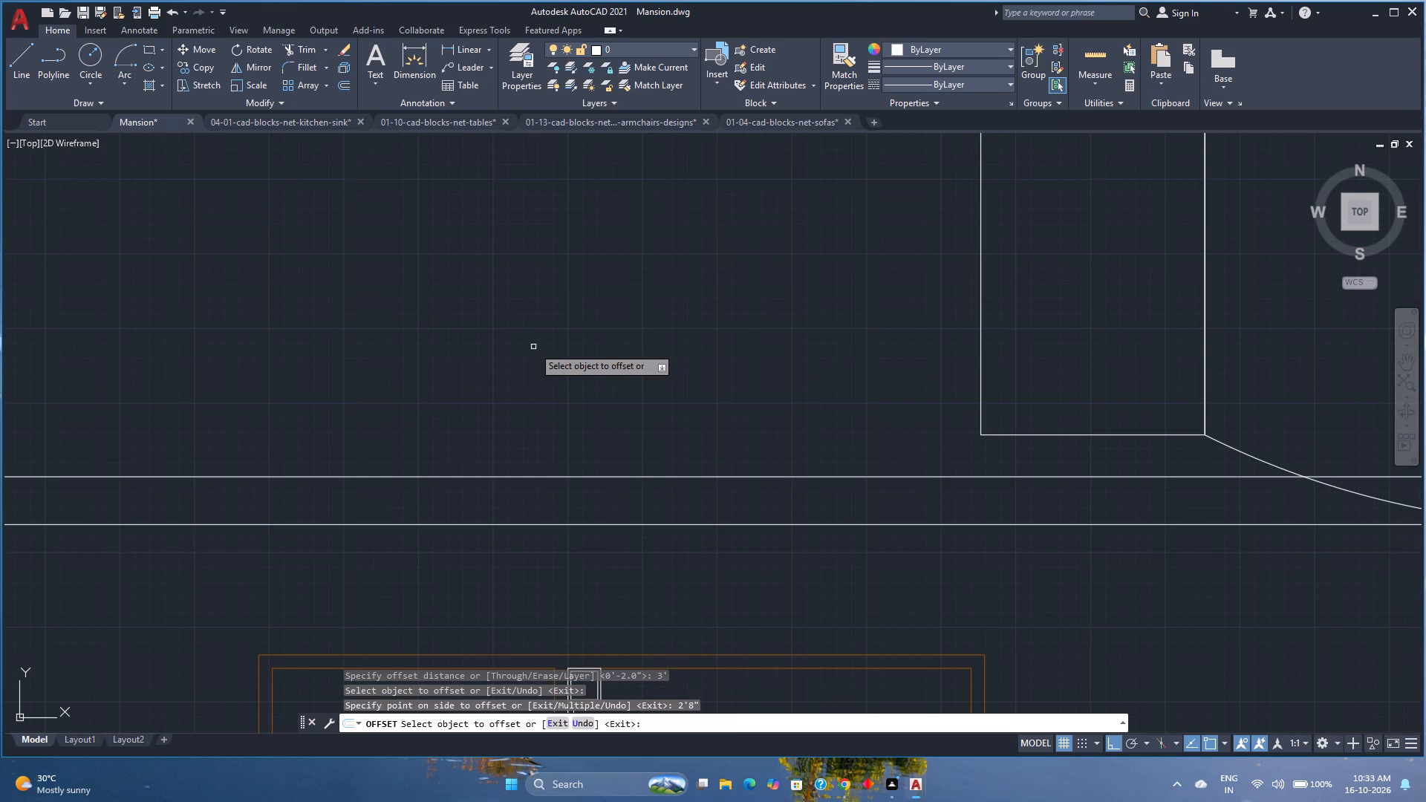
# Scale the sofa down from its front edge on the lower construction line so its back meets the upper line.
pyautogui.click(1027, 433)
pyautogui.write('sc')
pyautogui.press('Return')
pyautogui.scroll(-2, 1036, 434)
pyautogui.moveTo(1036, 434); pyautogui.dragTo(393, 468, button='middle')
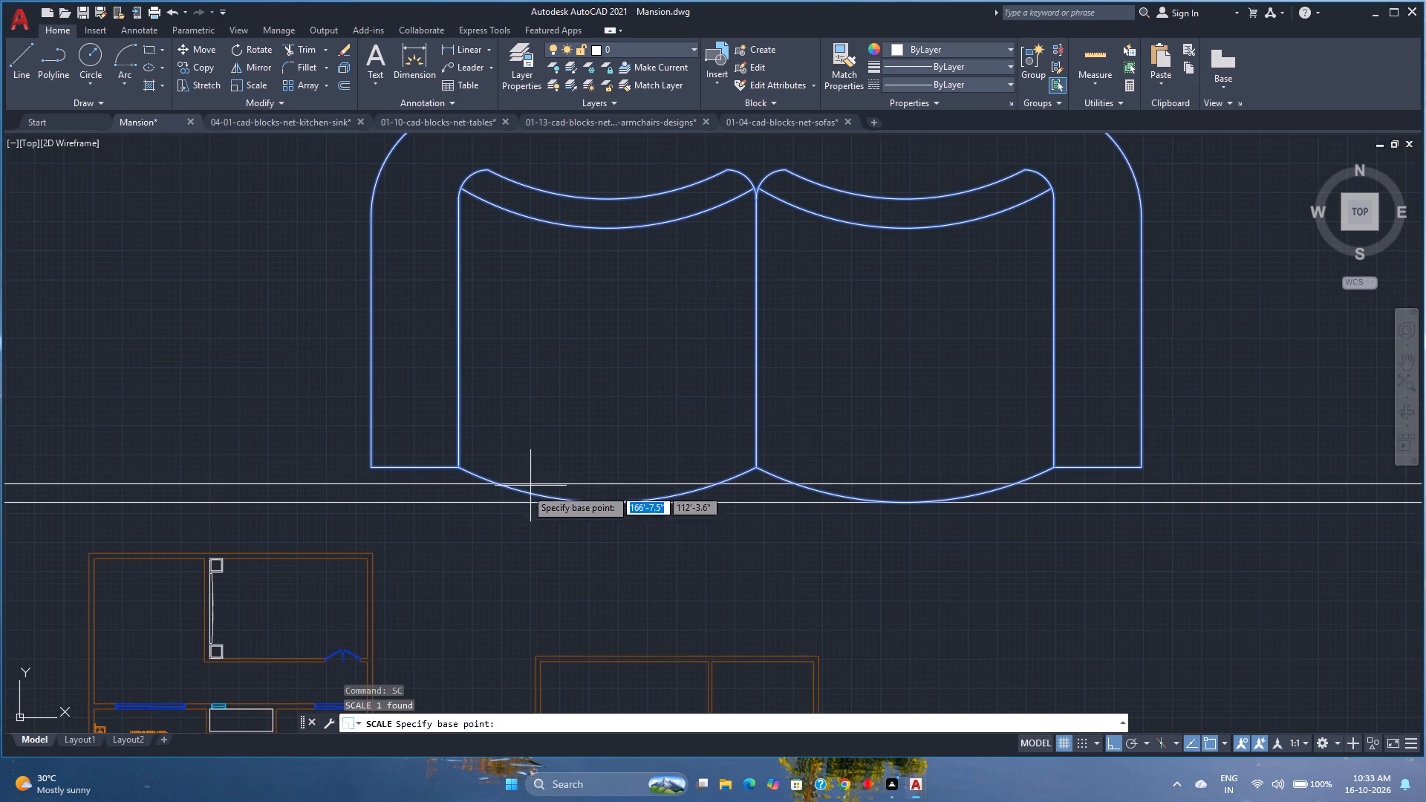
pyautogui.click(607, 503)
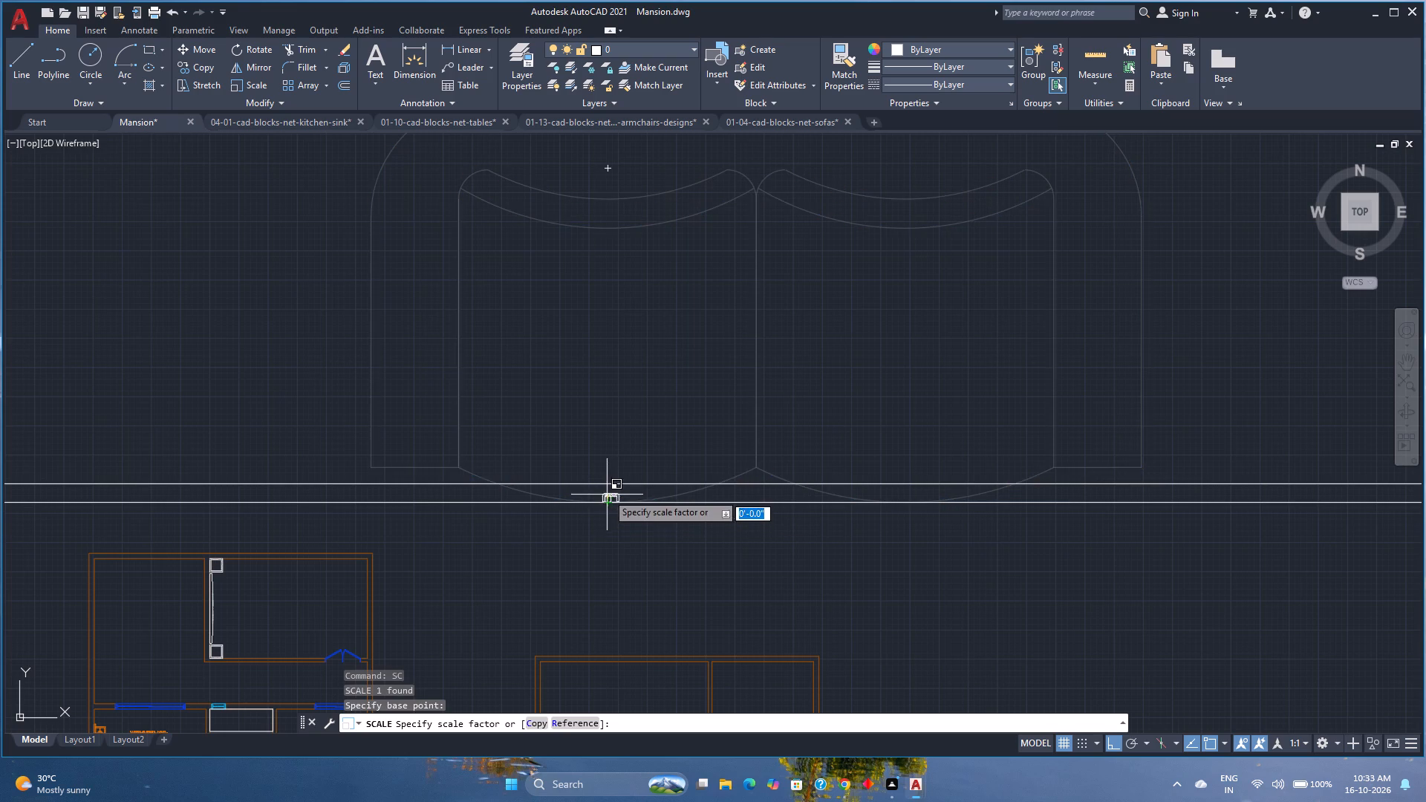
pyautogui.scroll(5, 606, 487)
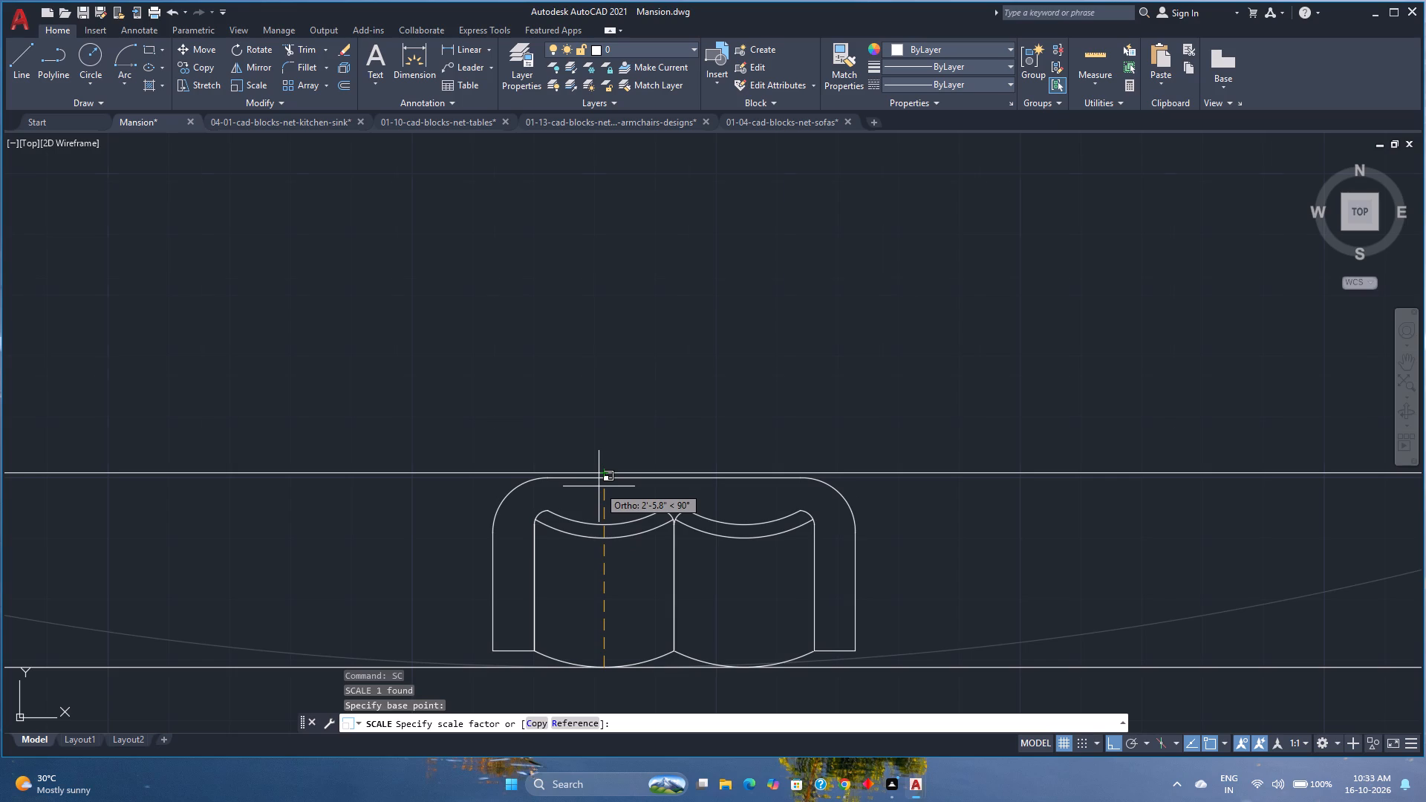
pyautogui.scroll(2, 599, 486)
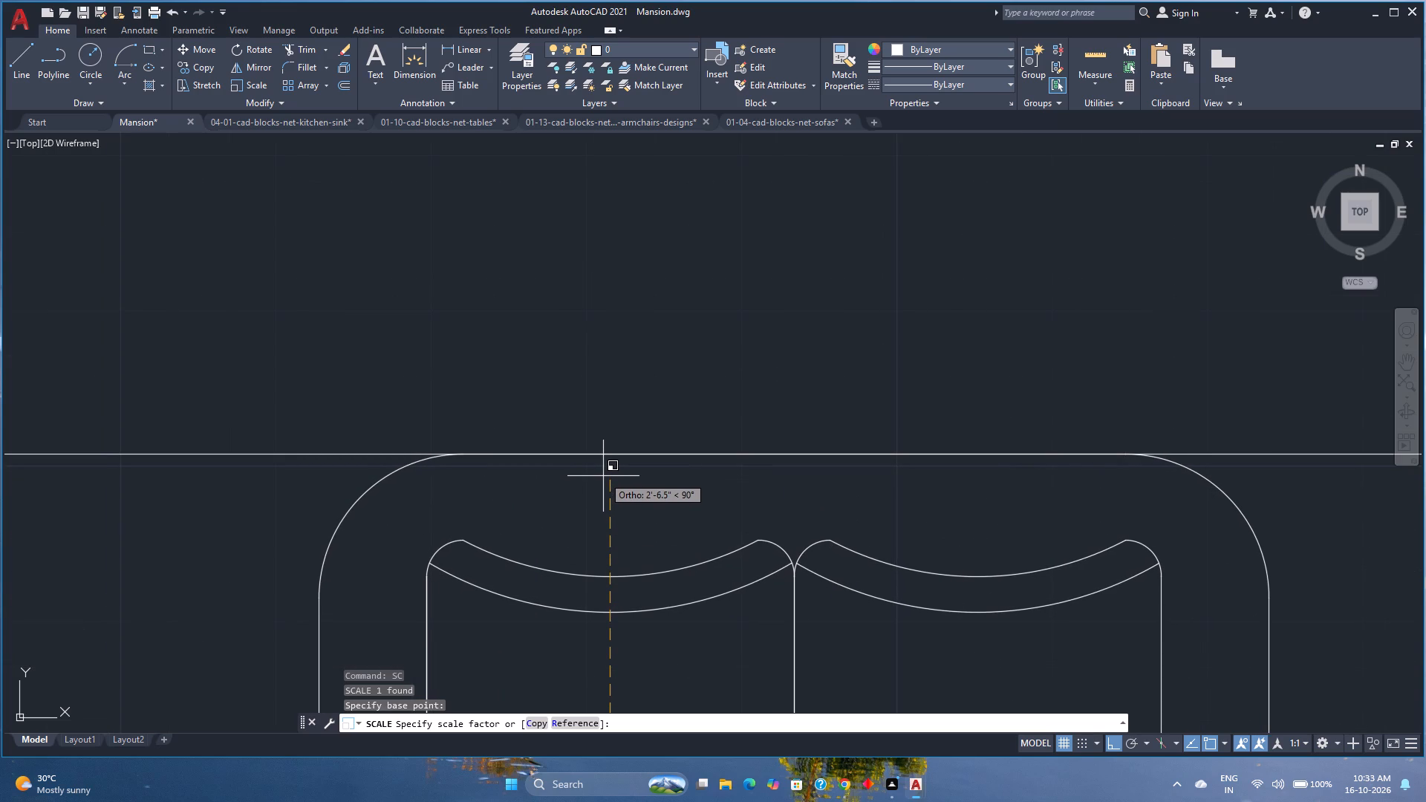
pyautogui.click(603, 476)
# Delete both horizontal construction lines around the scaled sofa.
pyautogui.scroll(-6, 603, 476)
pyautogui.click(838, 581)
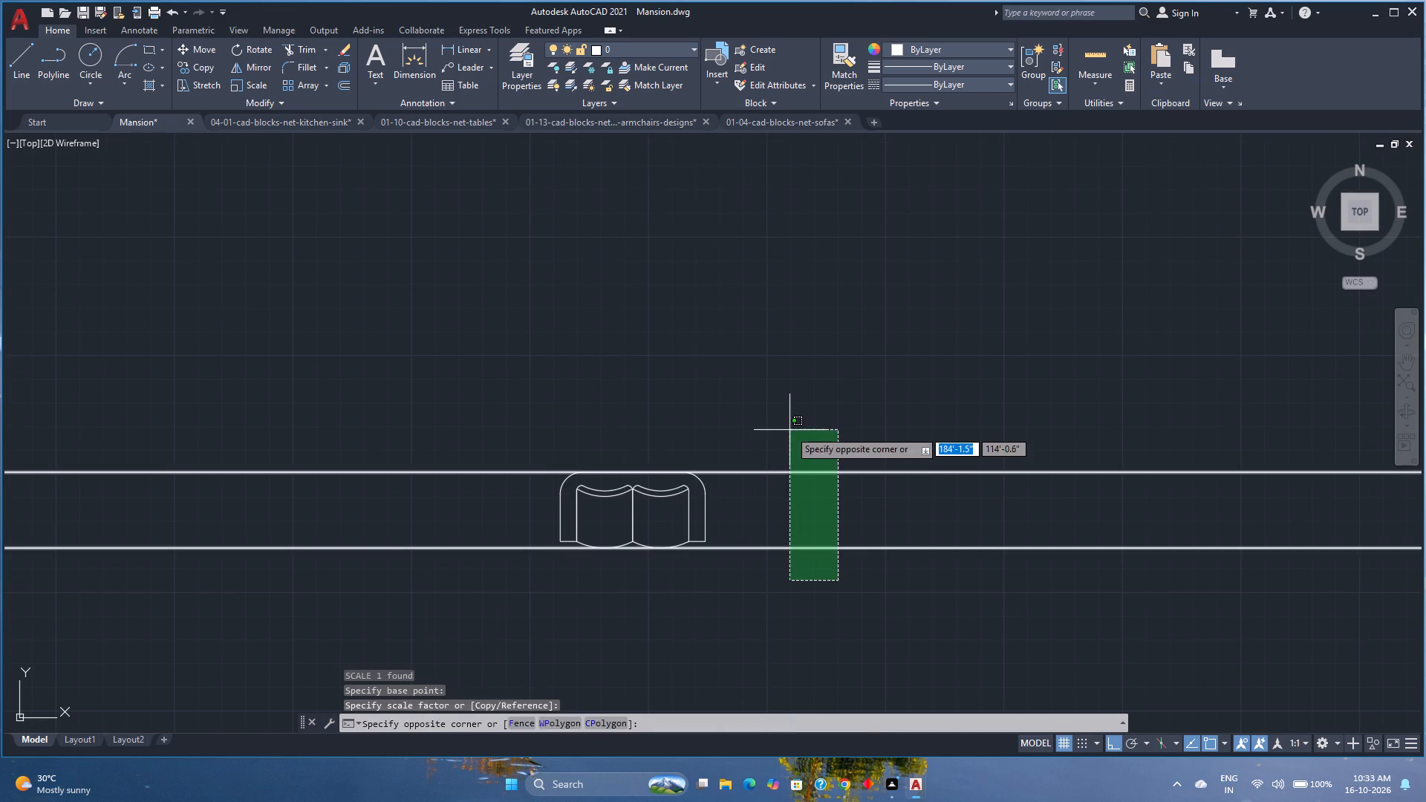
pyautogui.click(789, 430)
pyautogui.press('Delete')
# Rotate the sofa by 270° so its seats face west.
pyautogui.click(716, 565)
pyautogui.click(676, 487)
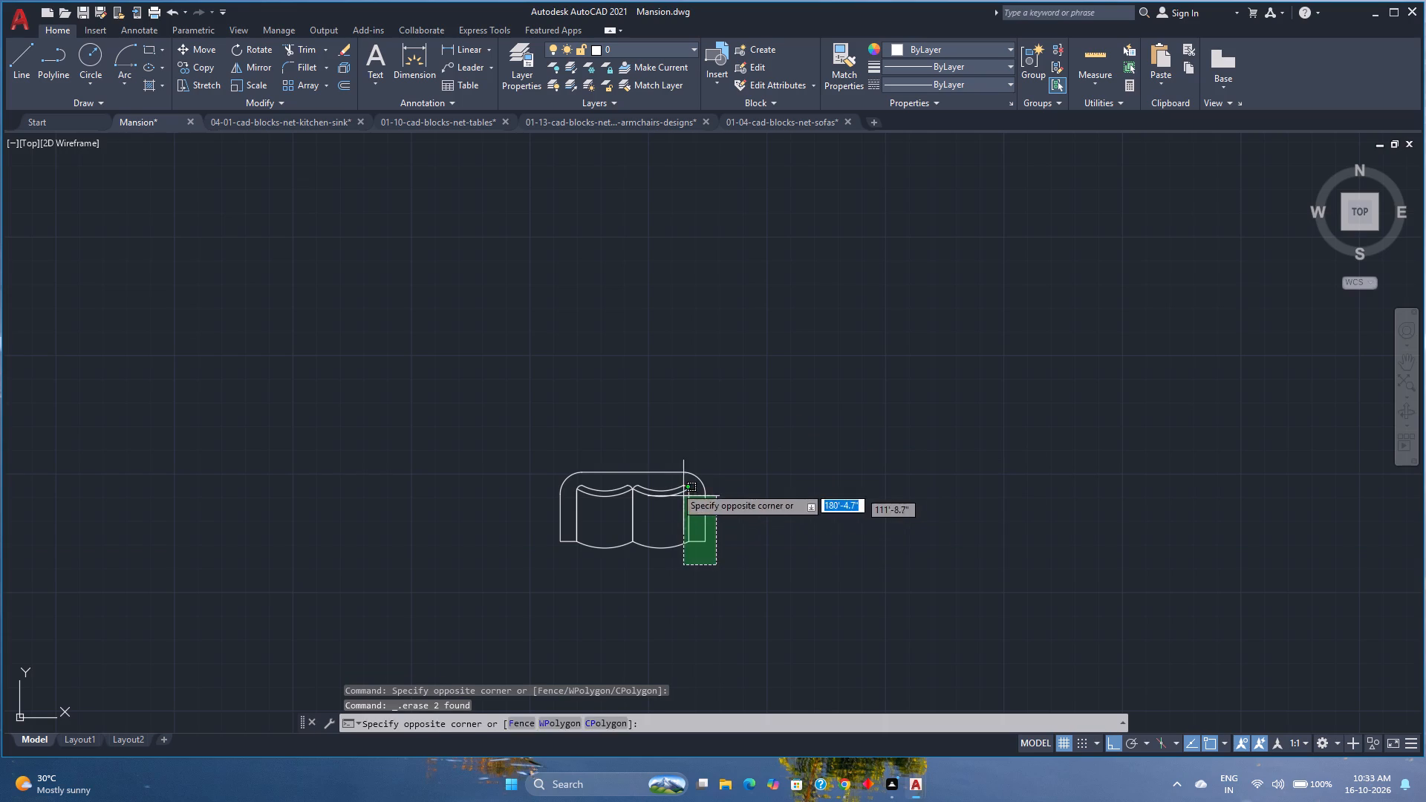
pyautogui.click(259, 42)
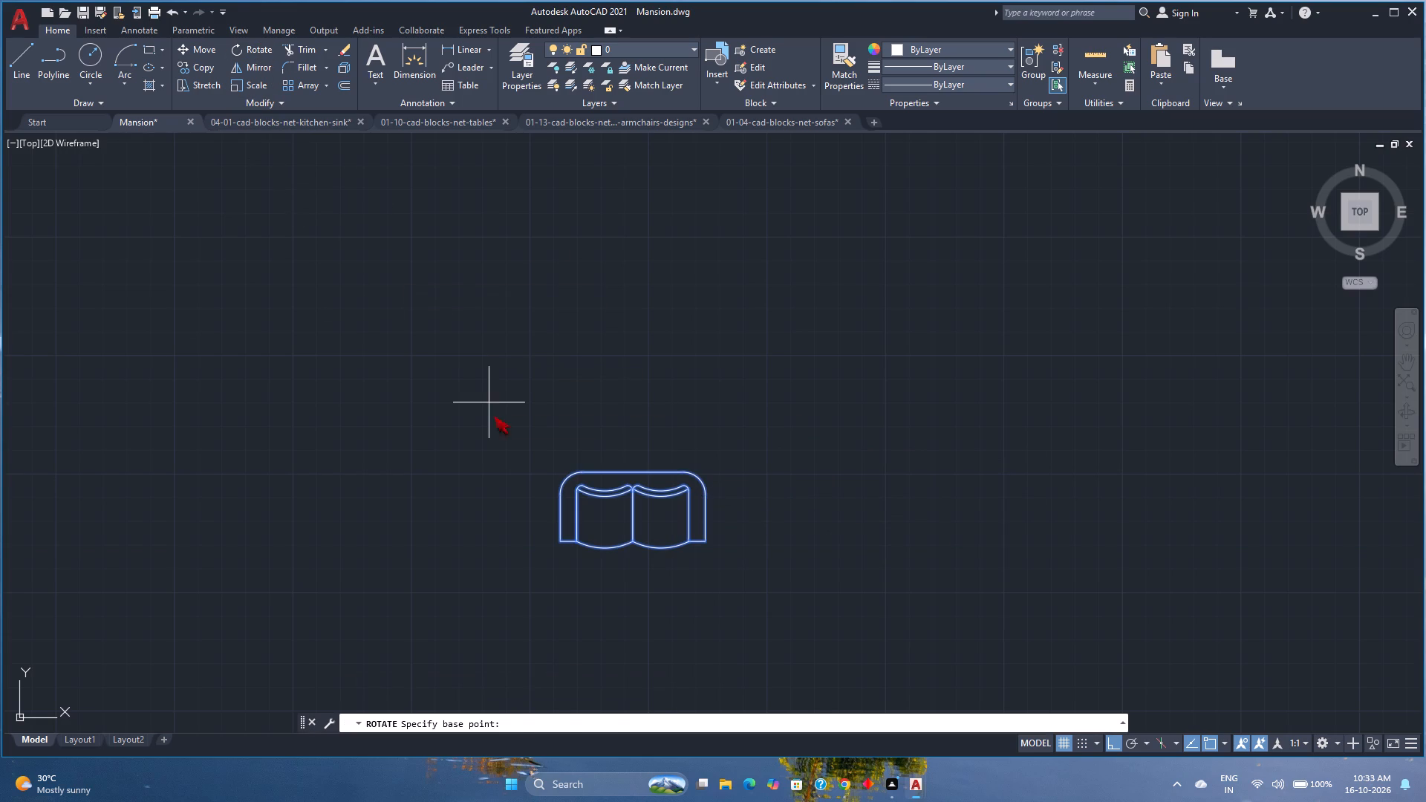
pyautogui.click(512, 457)
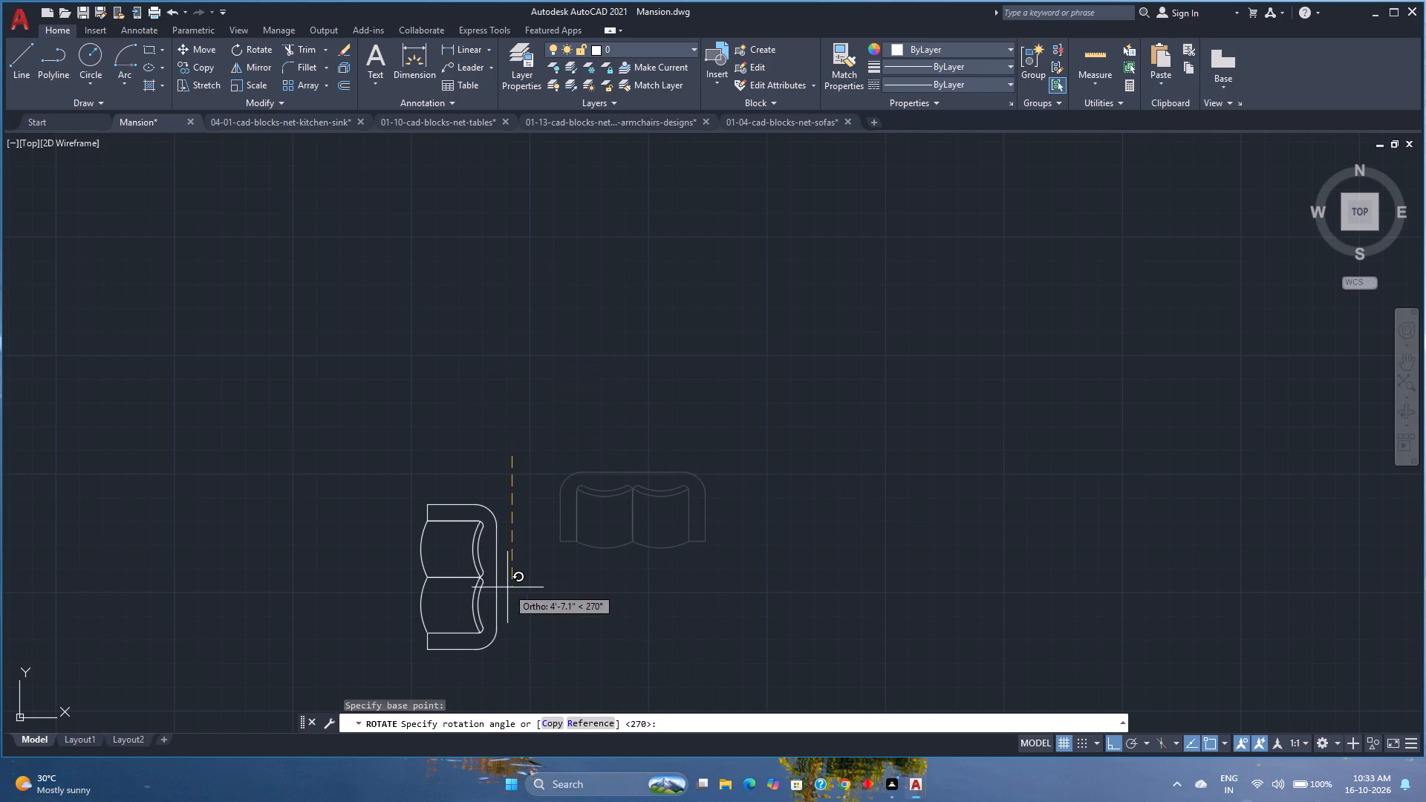
pyautogui.click(507, 587)
# Move the sofa into the upper room of the middle floor plan, facing the curved-front wall unit, with Ortho off.
pyautogui.click(488, 620)
pyautogui.click(398, 581)
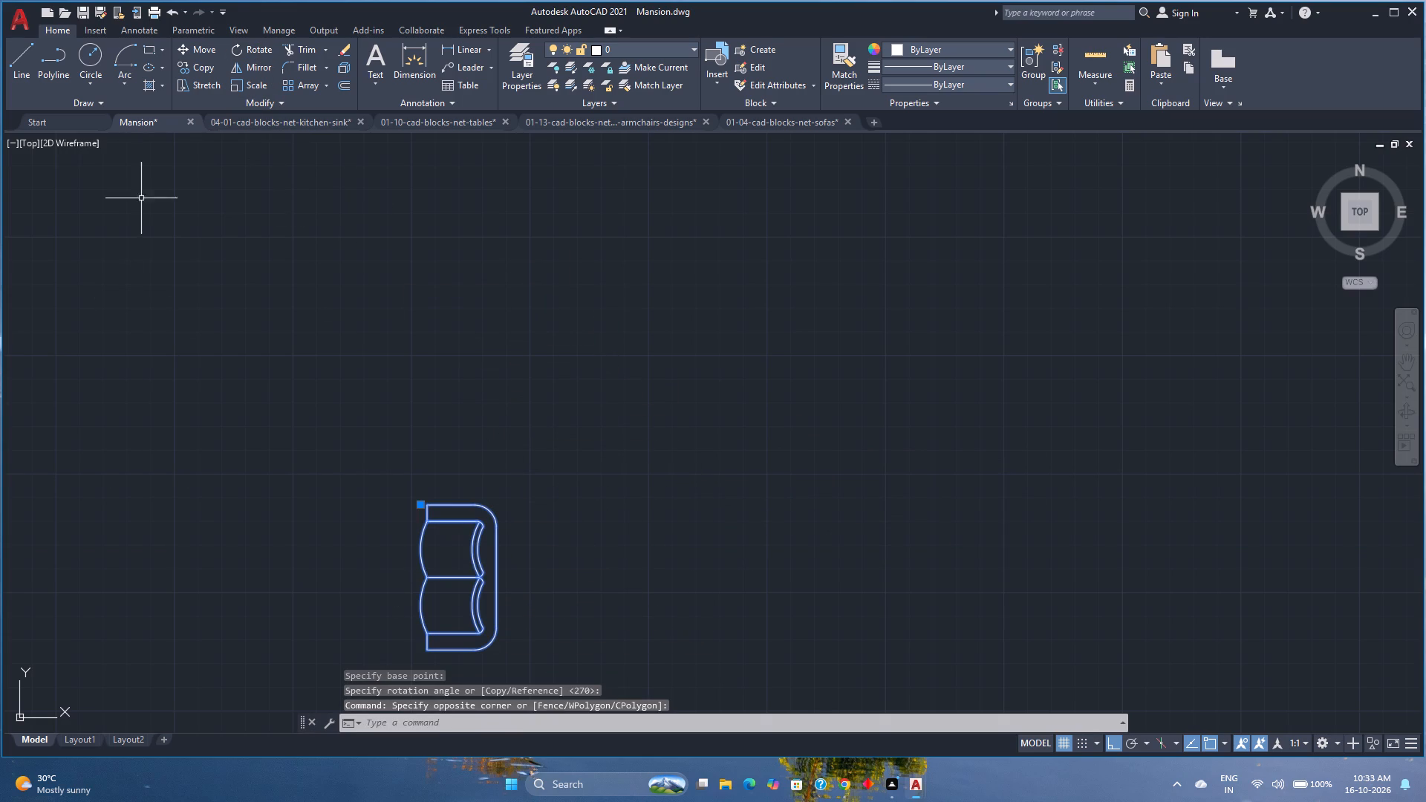
pyautogui.click(202, 50)
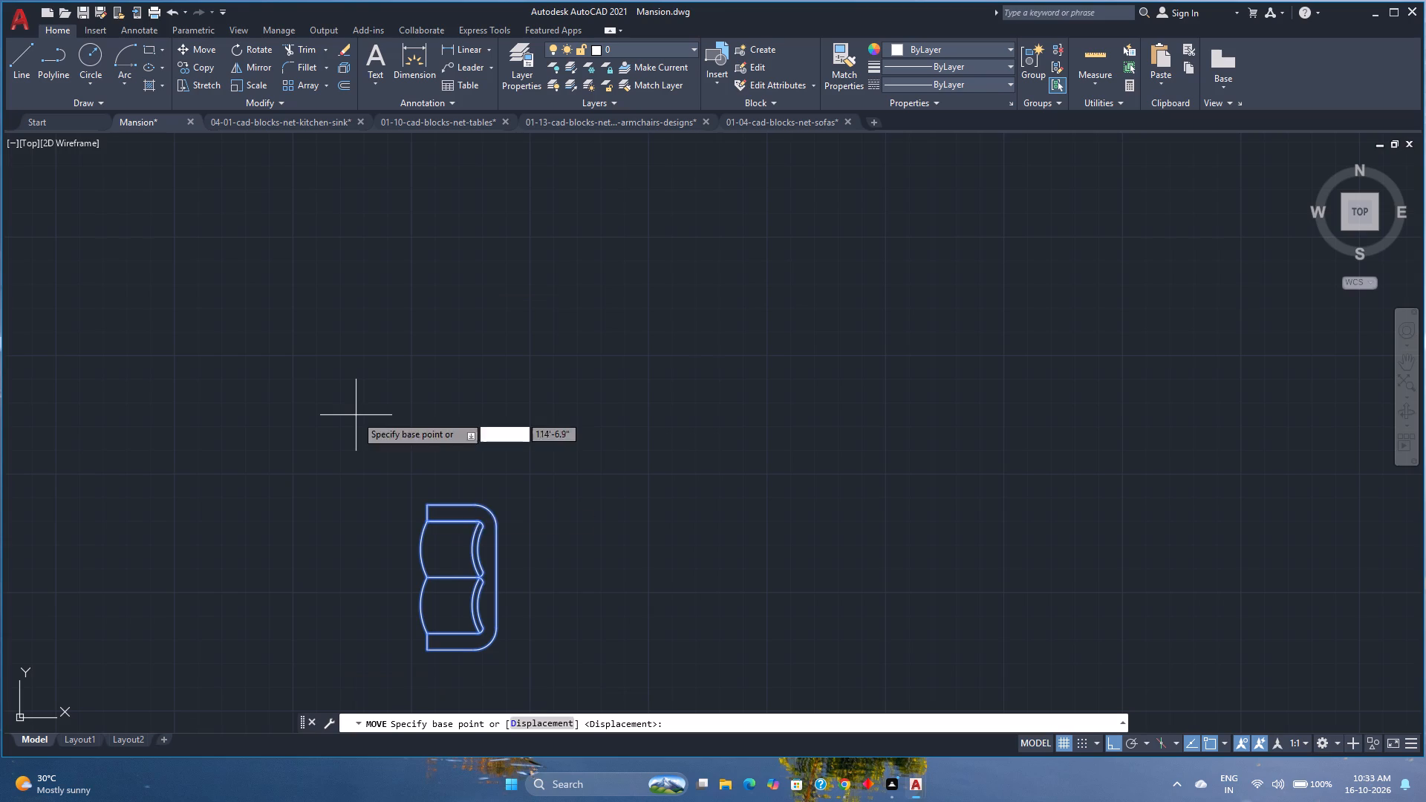
pyautogui.moveTo(475, 581); pyautogui.dragTo(539, 445, button='middle')
pyautogui.middleClick(539, 444)
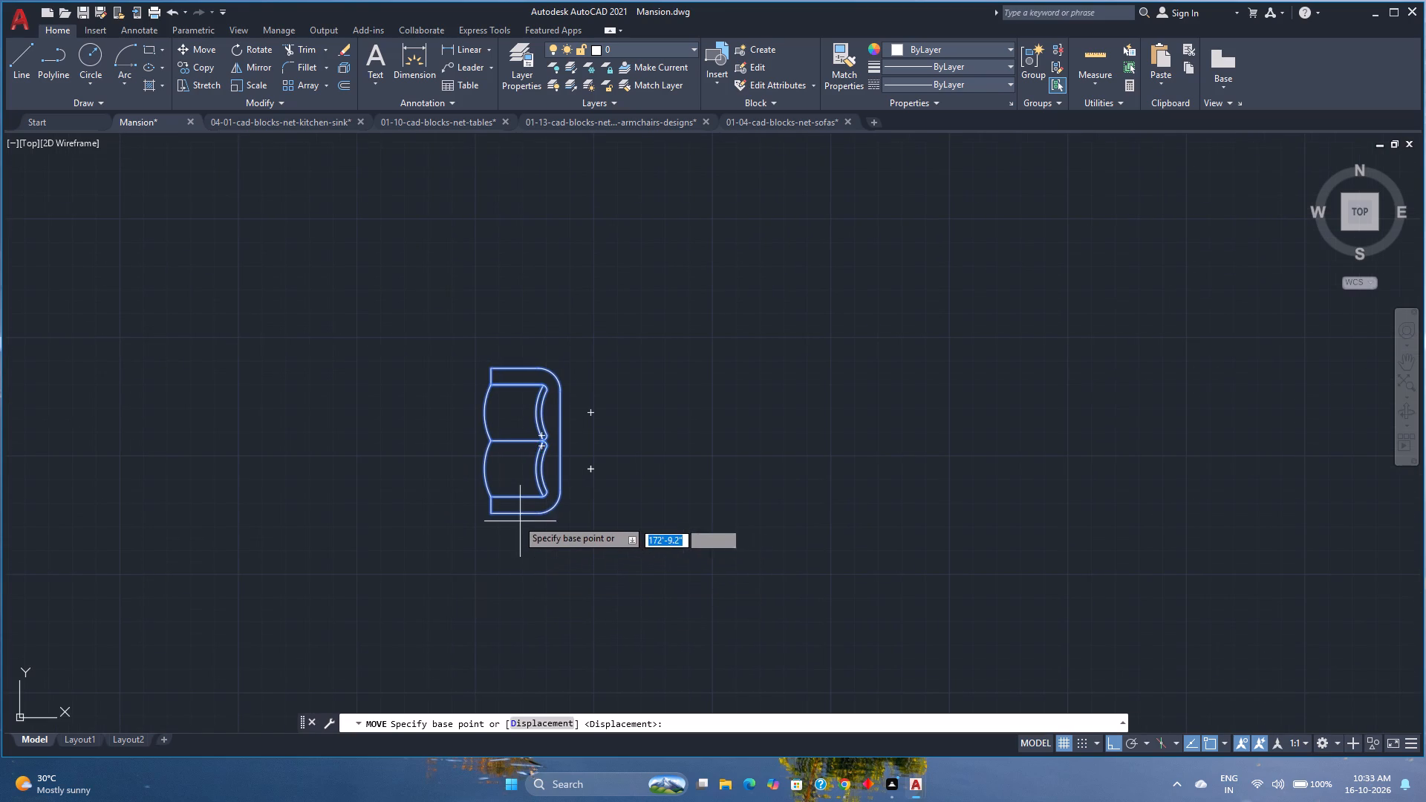
pyautogui.click(512, 515)
pyautogui.scroll(-4, 342, 508)
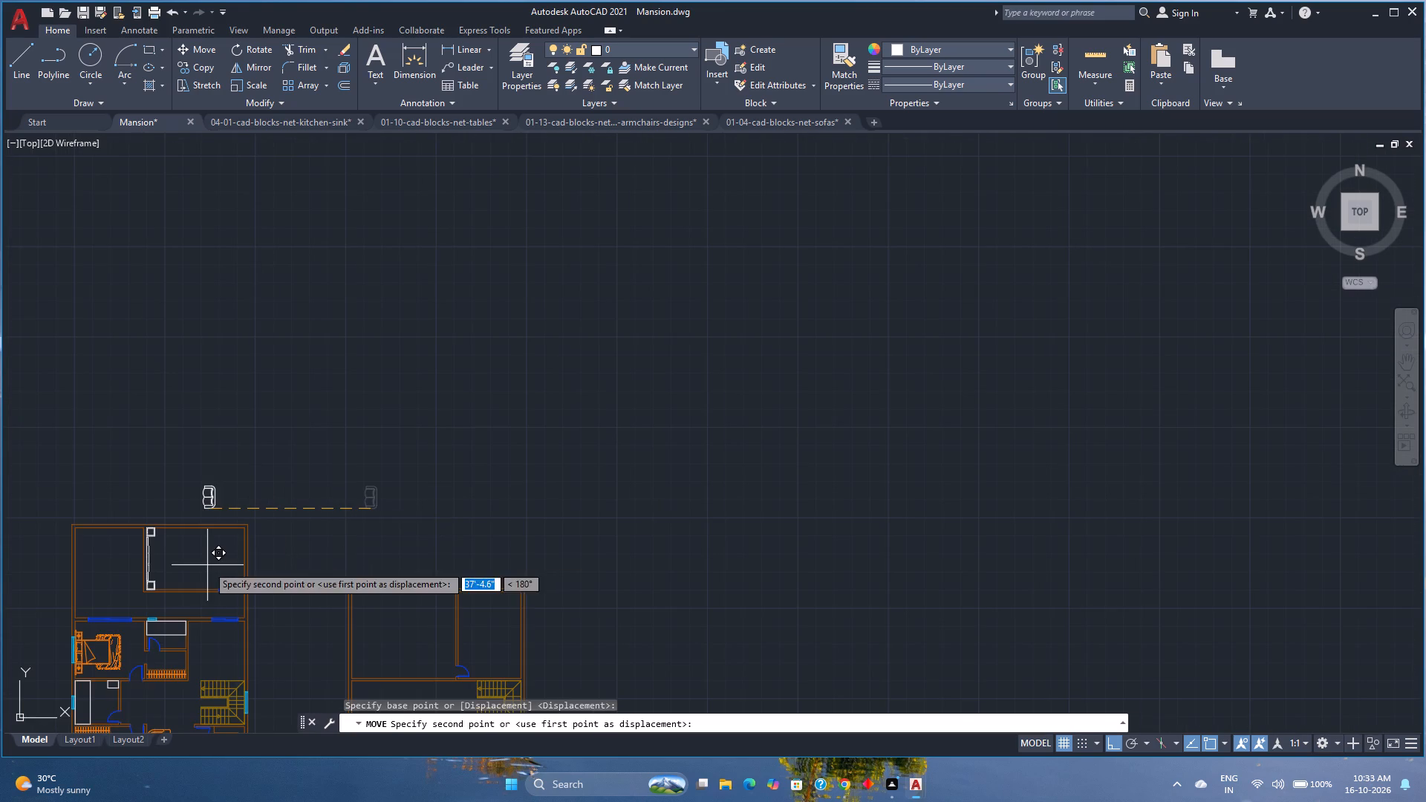
pyautogui.press('F8')
pyautogui.scroll(3, 198, 561)
pyautogui.moveTo(189, 563); pyautogui.dragTo(397, 538, button='middle')
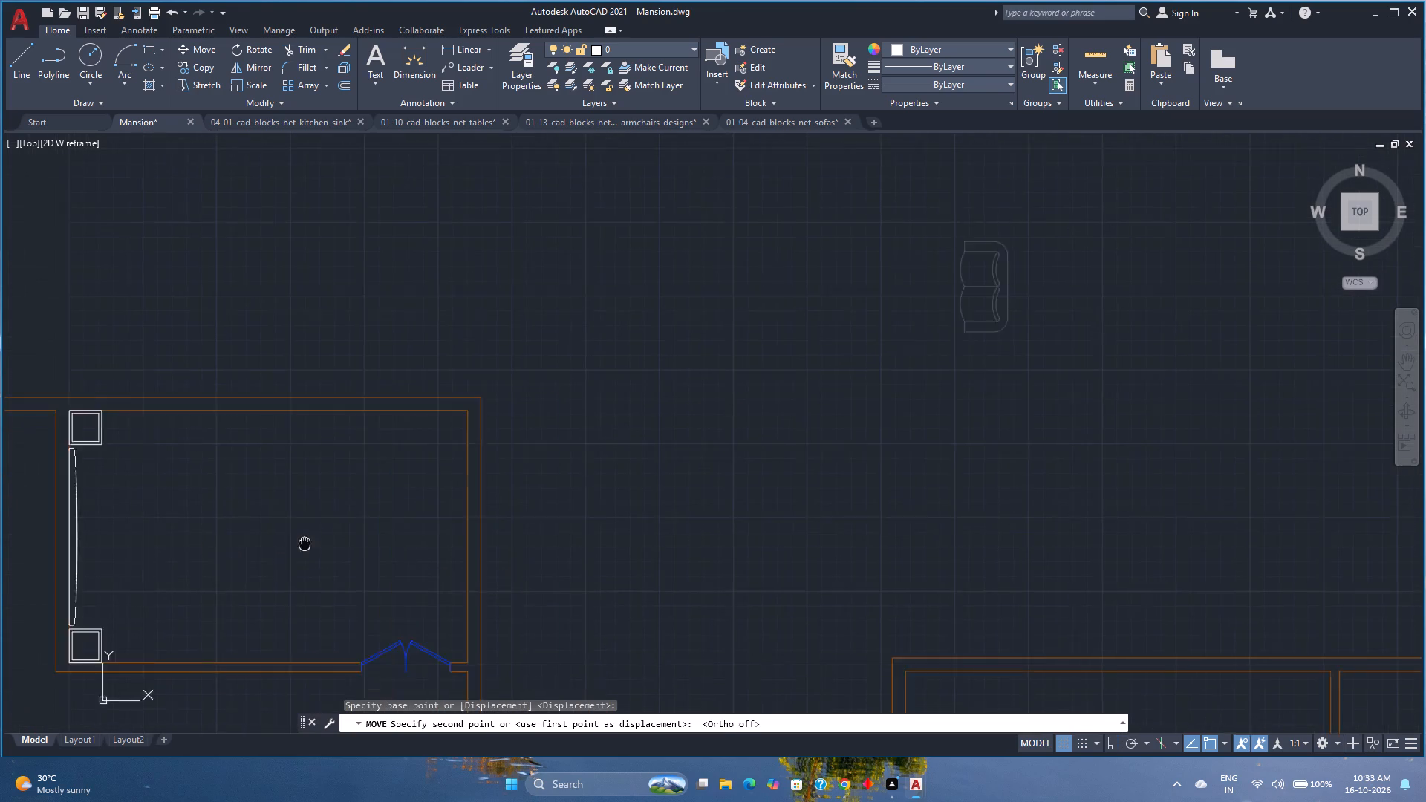
pyautogui.moveTo(397, 538); pyautogui.dragTo(447, 534, button='middle')
pyautogui.middleClick(447, 534)
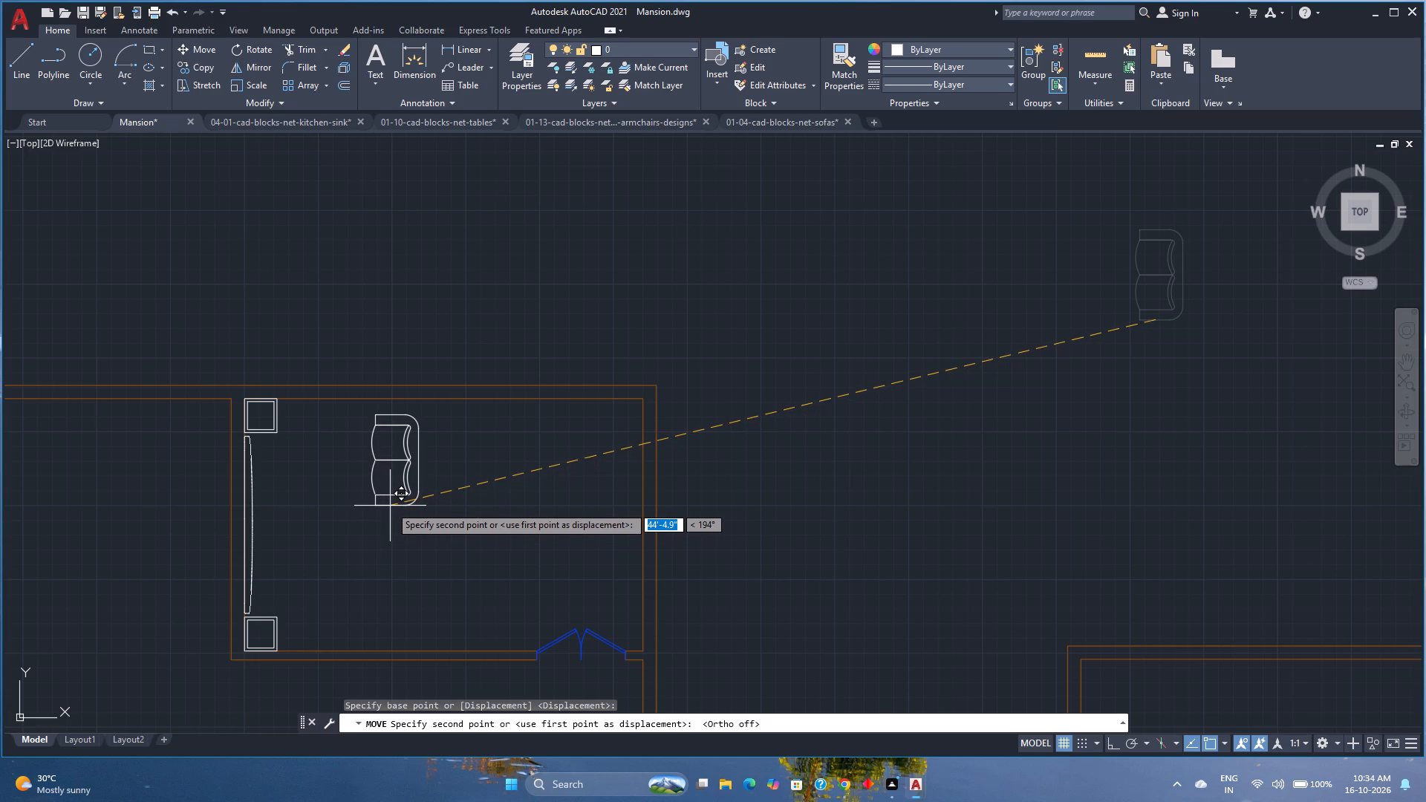
pyautogui.click(390, 506)
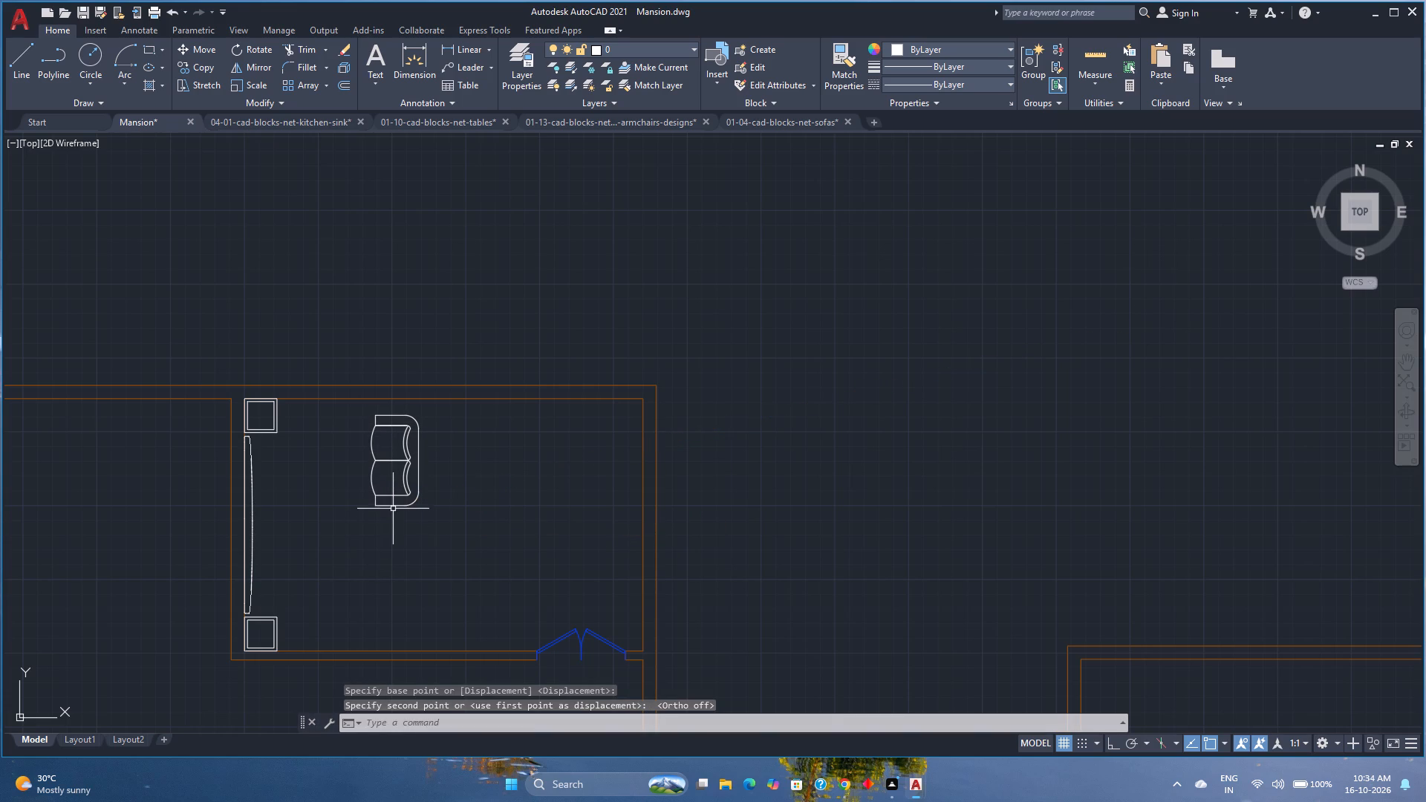
# Copy the two-seat sofa directly below itself so the two sofas touch end to end with their fronts aligned.
pyautogui.click(393, 506)
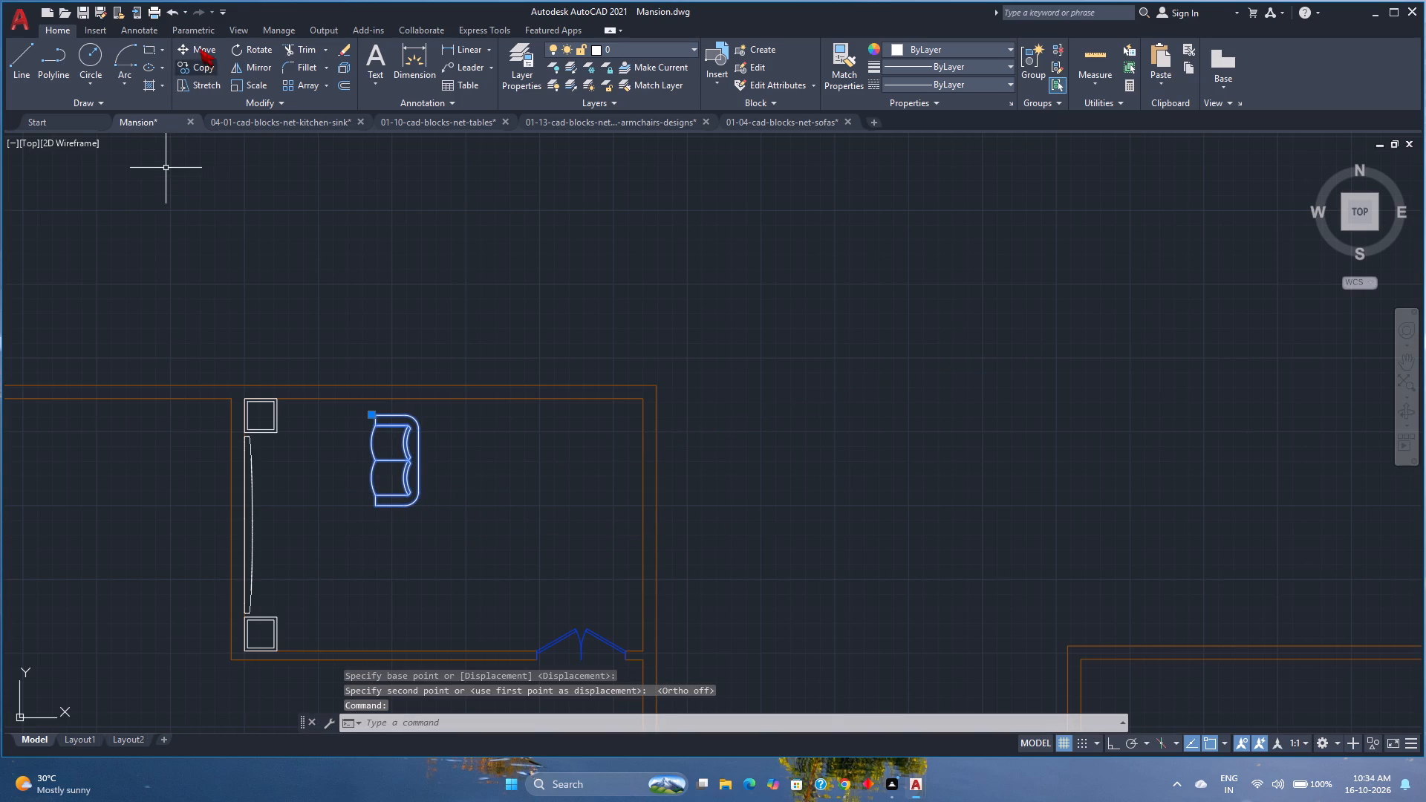
pyautogui.click(197, 63)
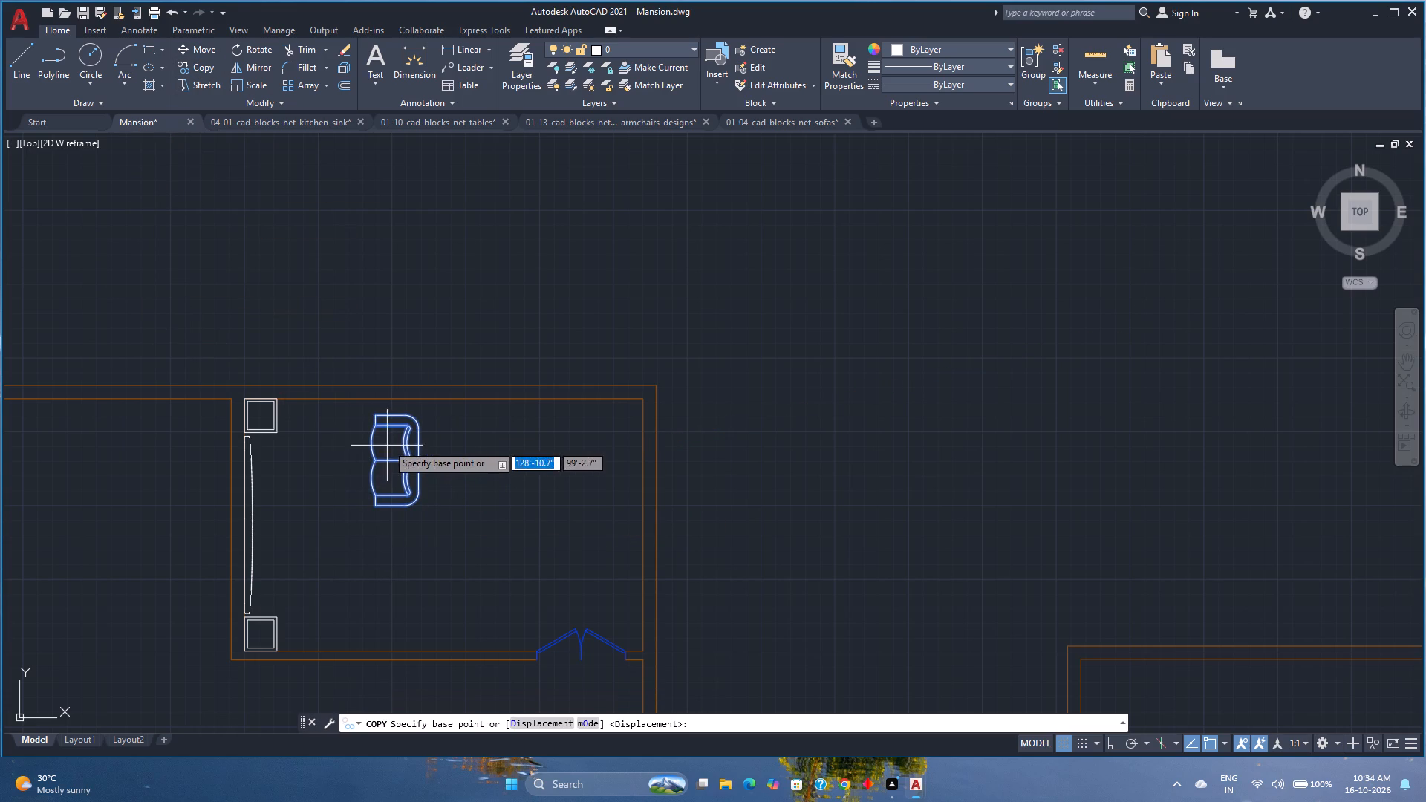
pyautogui.click(374, 414)
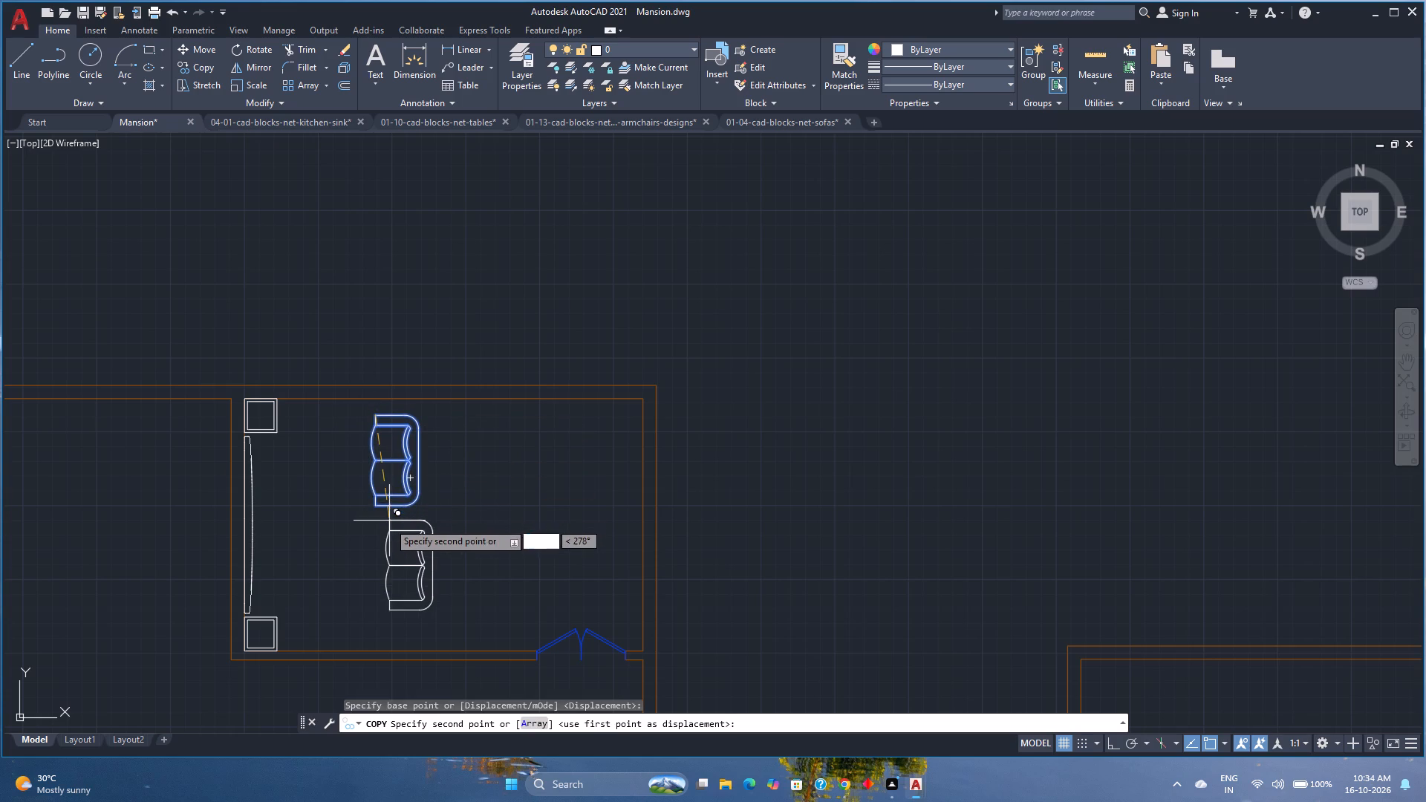
pyautogui.click(374, 506)
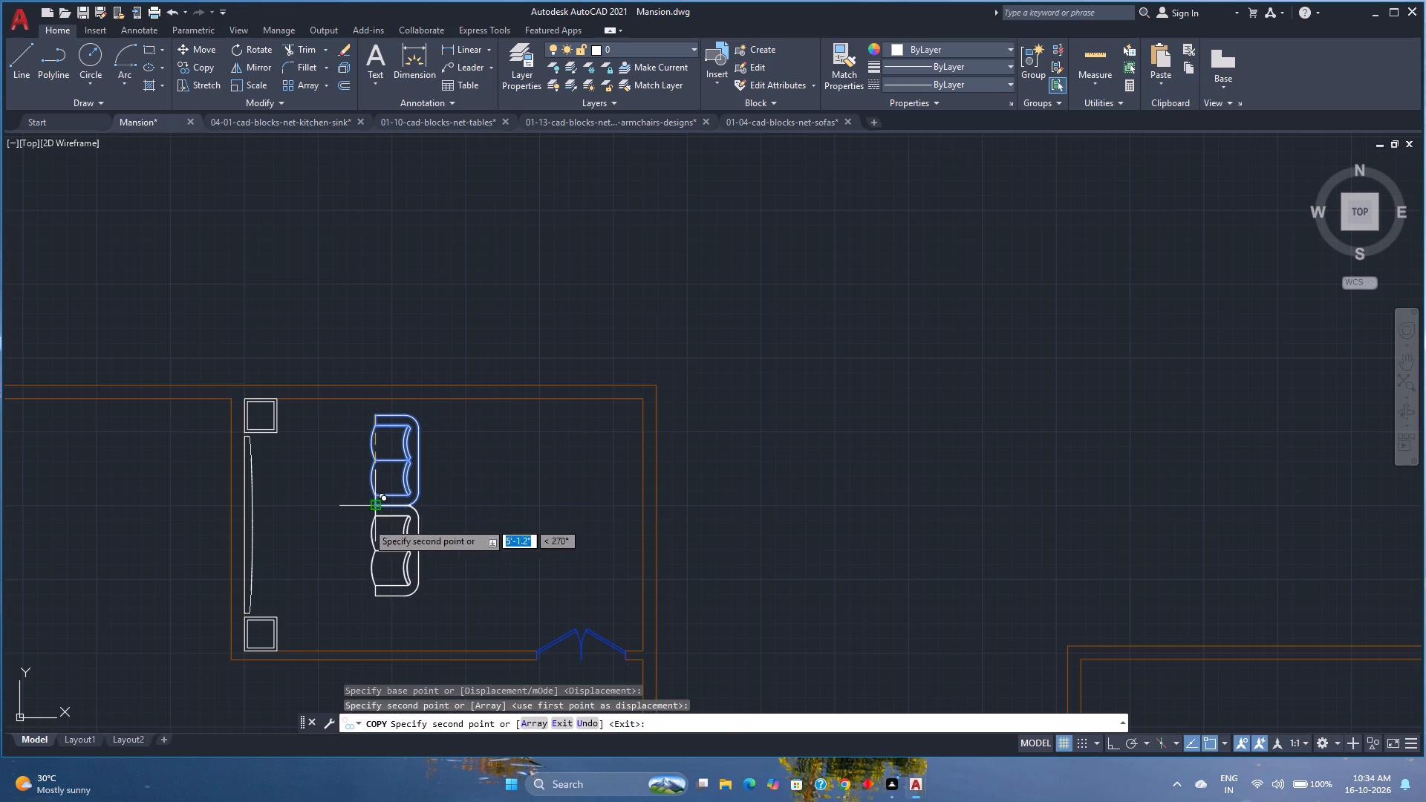
pyautogui.press('Escape')
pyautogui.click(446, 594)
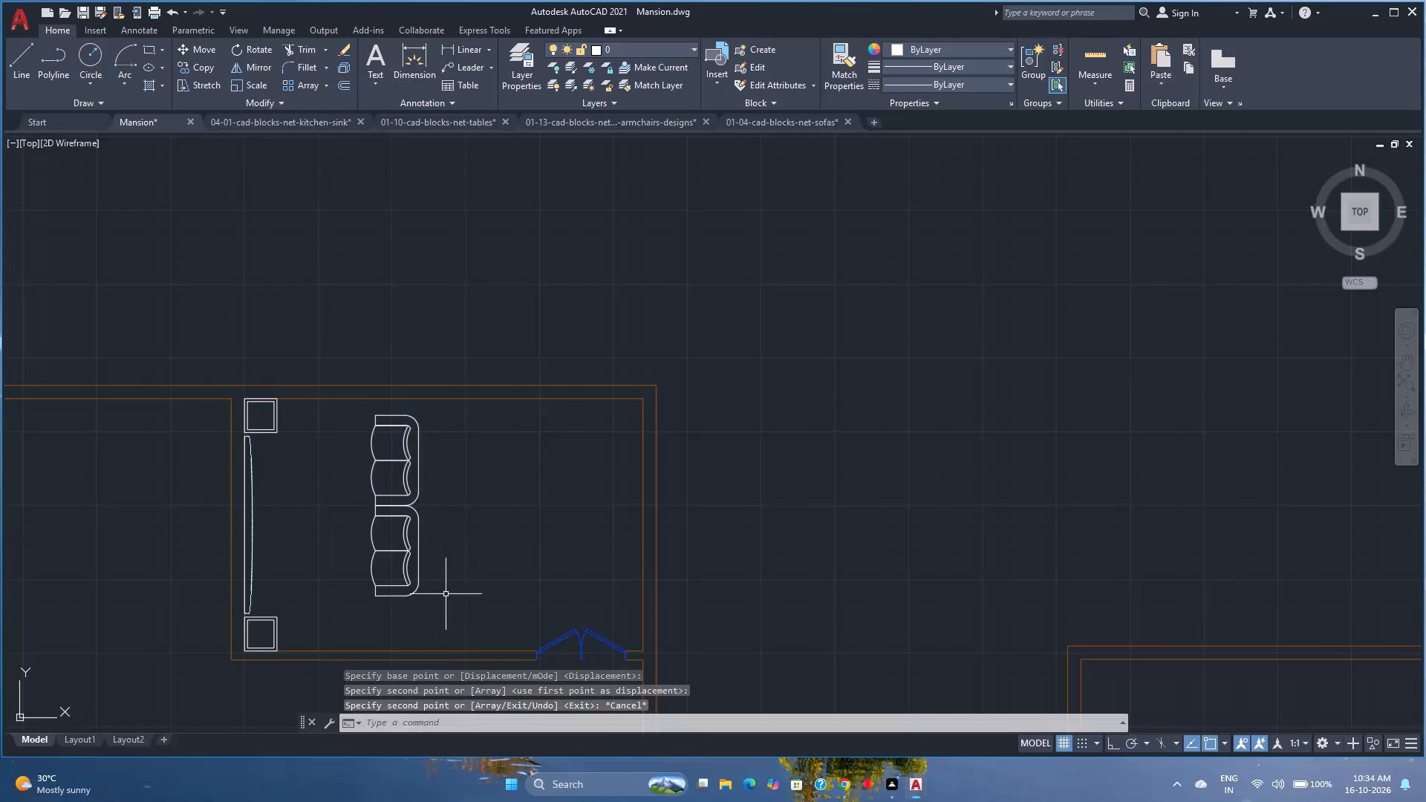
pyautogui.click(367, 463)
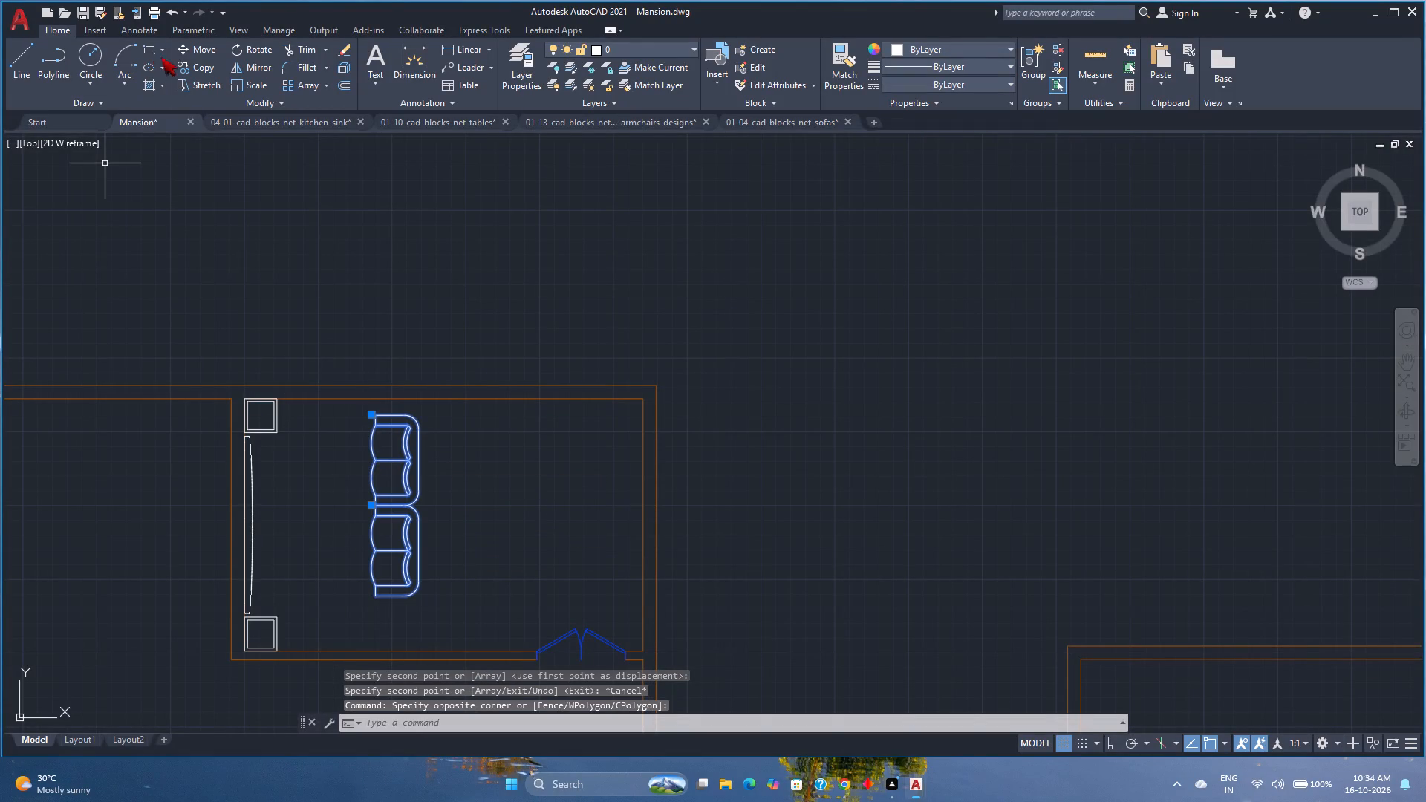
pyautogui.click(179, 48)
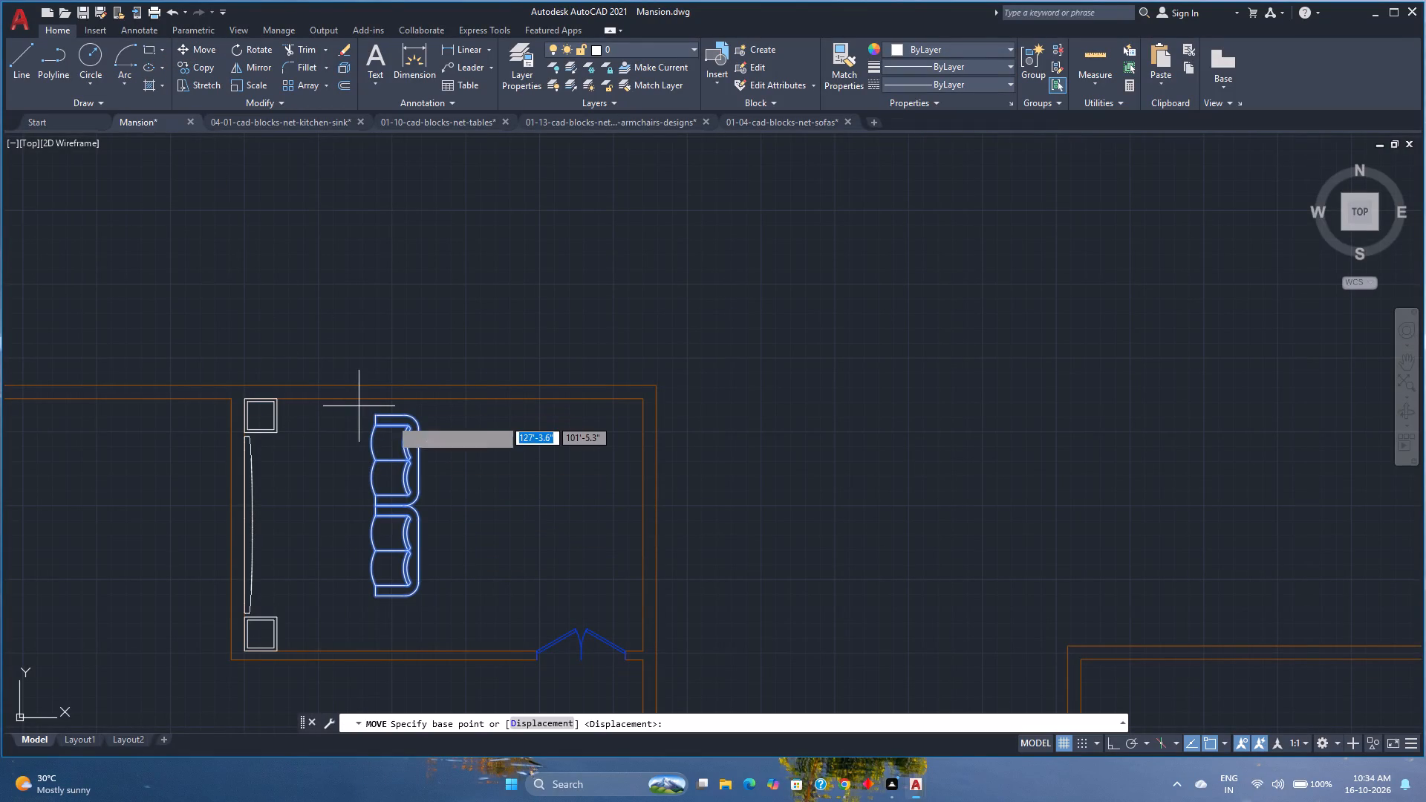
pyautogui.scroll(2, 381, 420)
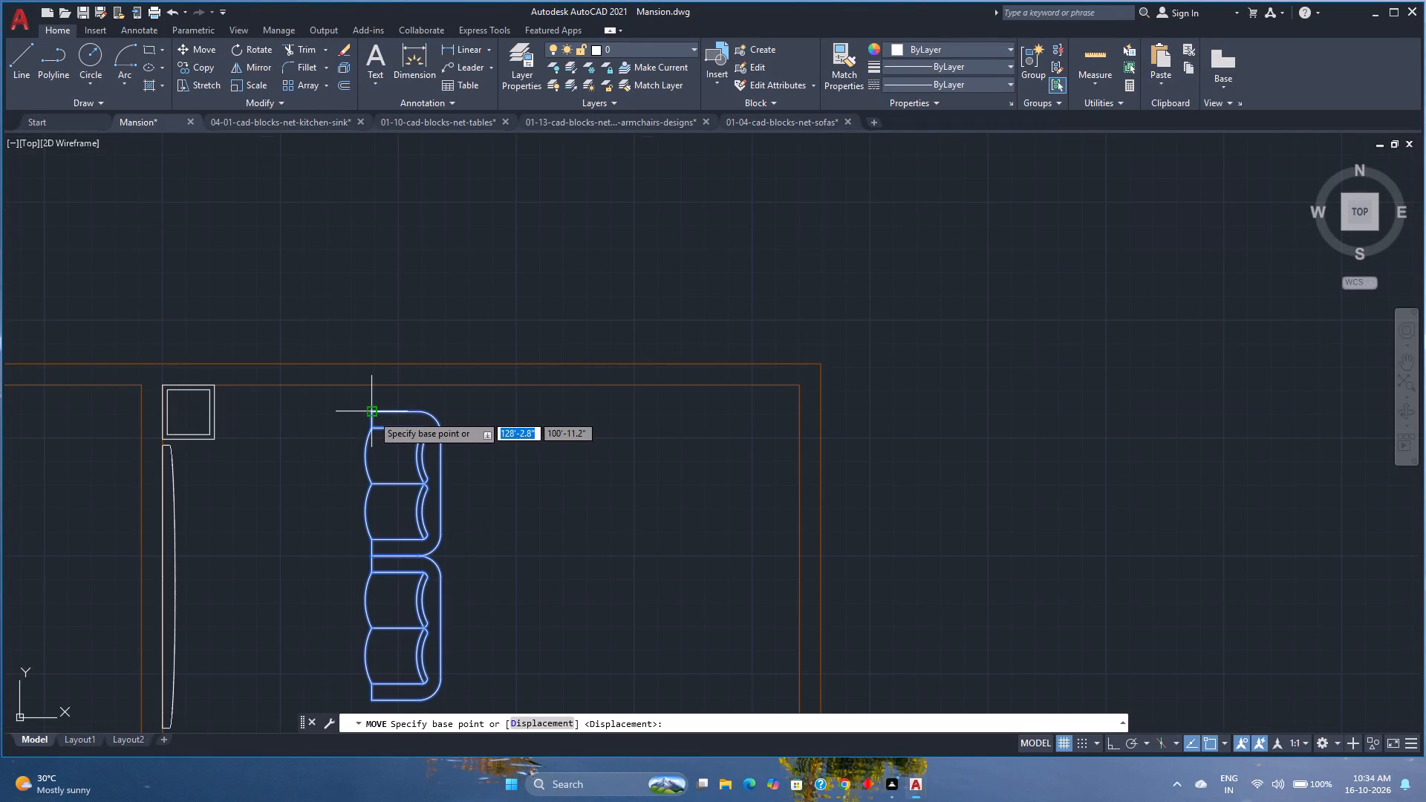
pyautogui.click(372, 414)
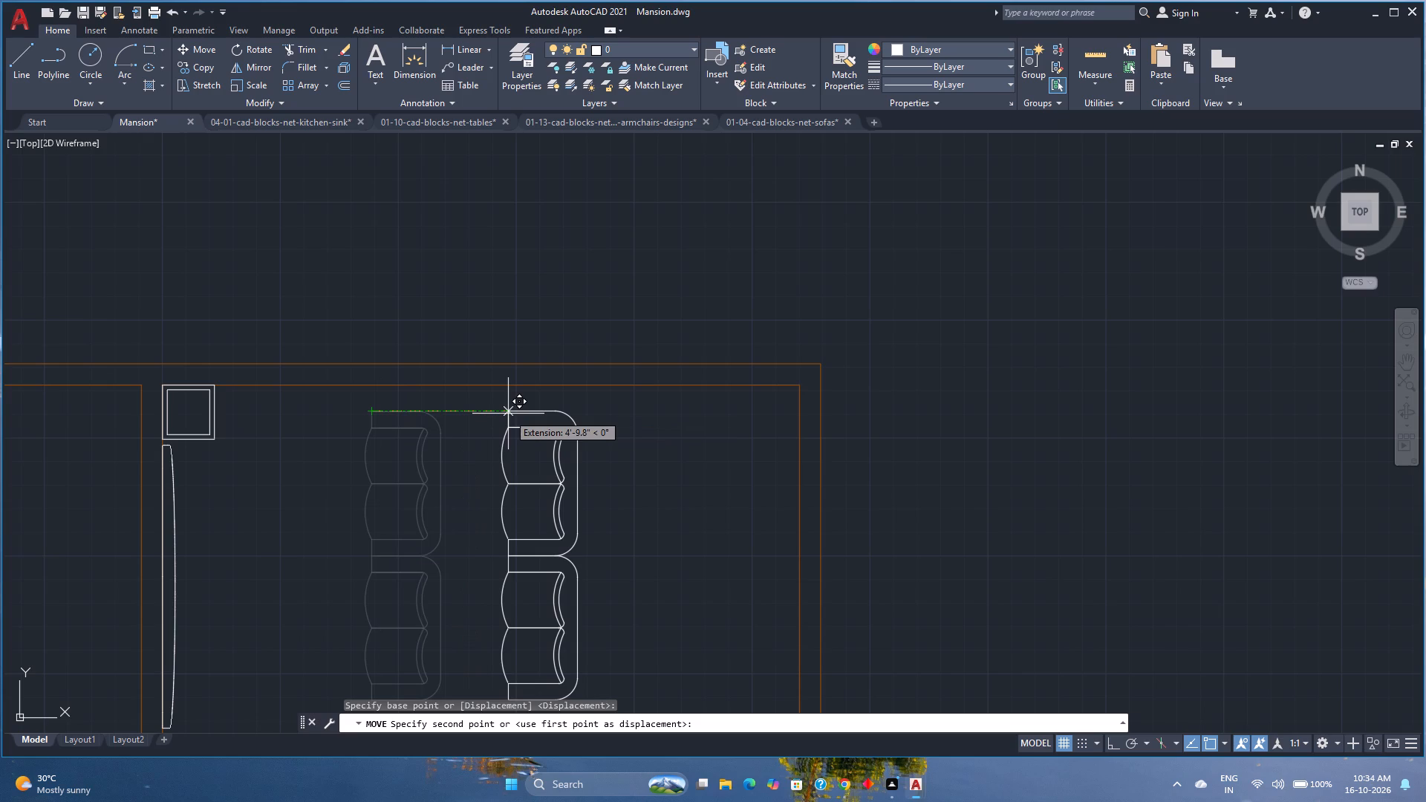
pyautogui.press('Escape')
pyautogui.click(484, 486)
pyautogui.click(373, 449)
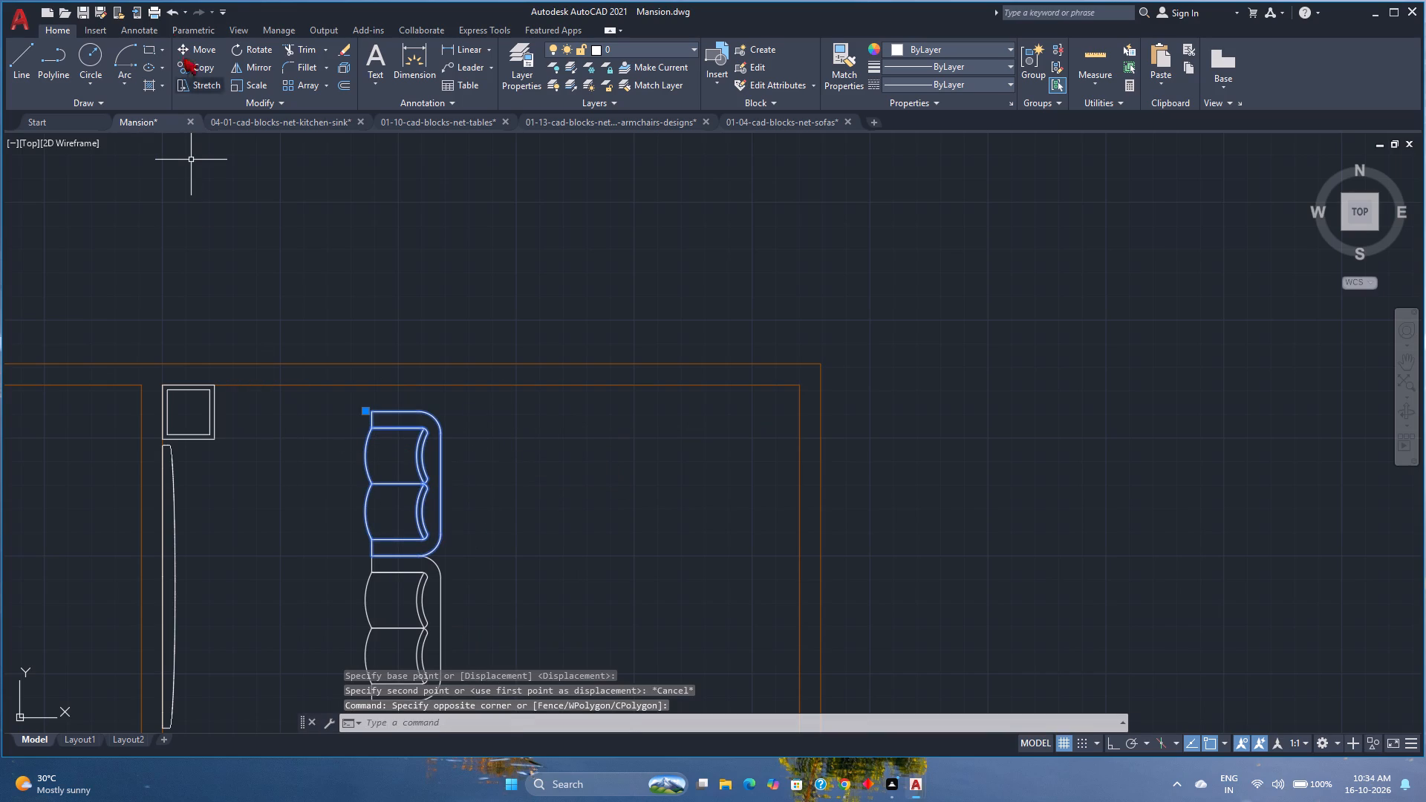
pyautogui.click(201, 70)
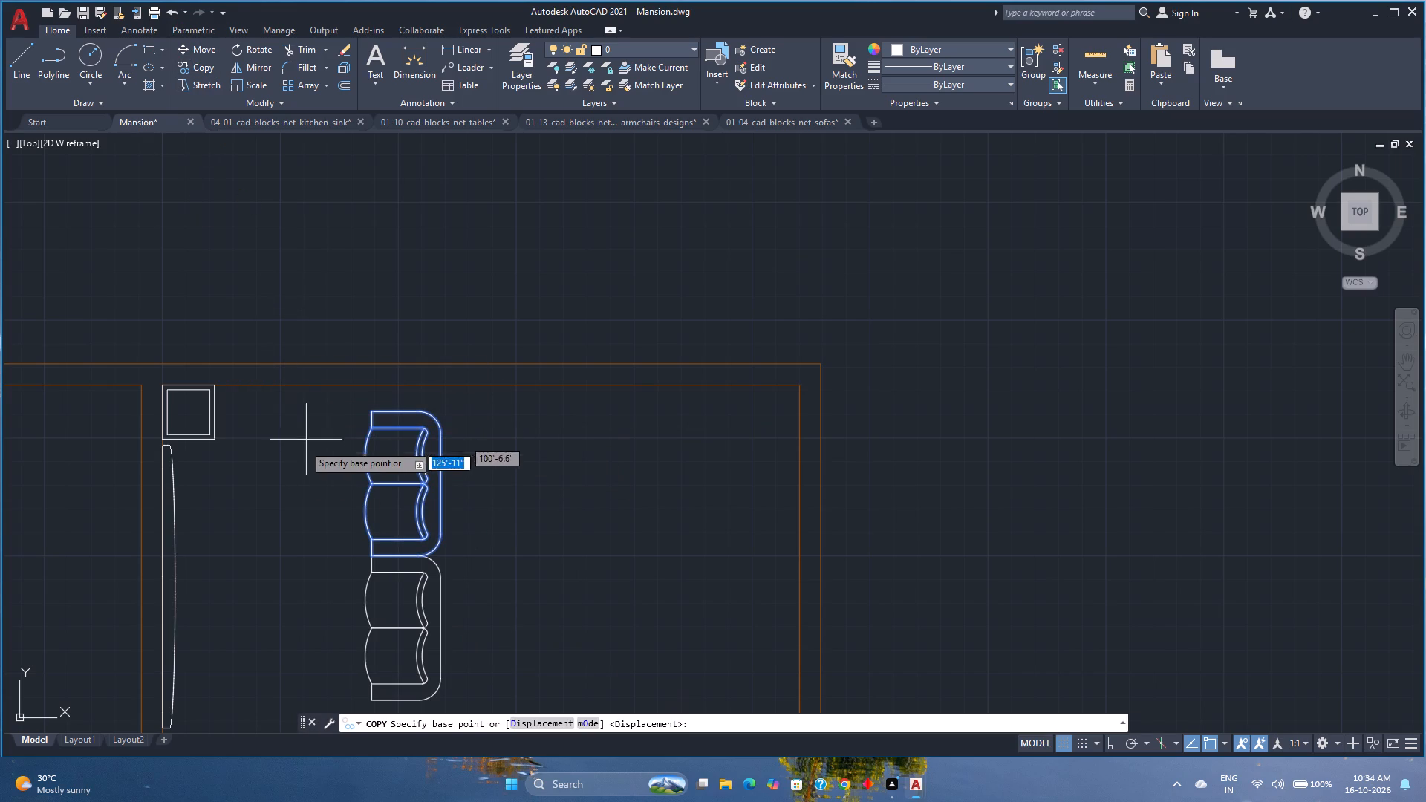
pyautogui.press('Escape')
# Copy both sofas eastward as an array of 4 items spaced about 4'-2.4" apart, with Ortho on.
pyautogui.click(471, 636)
pyautogui.click(365, 511)
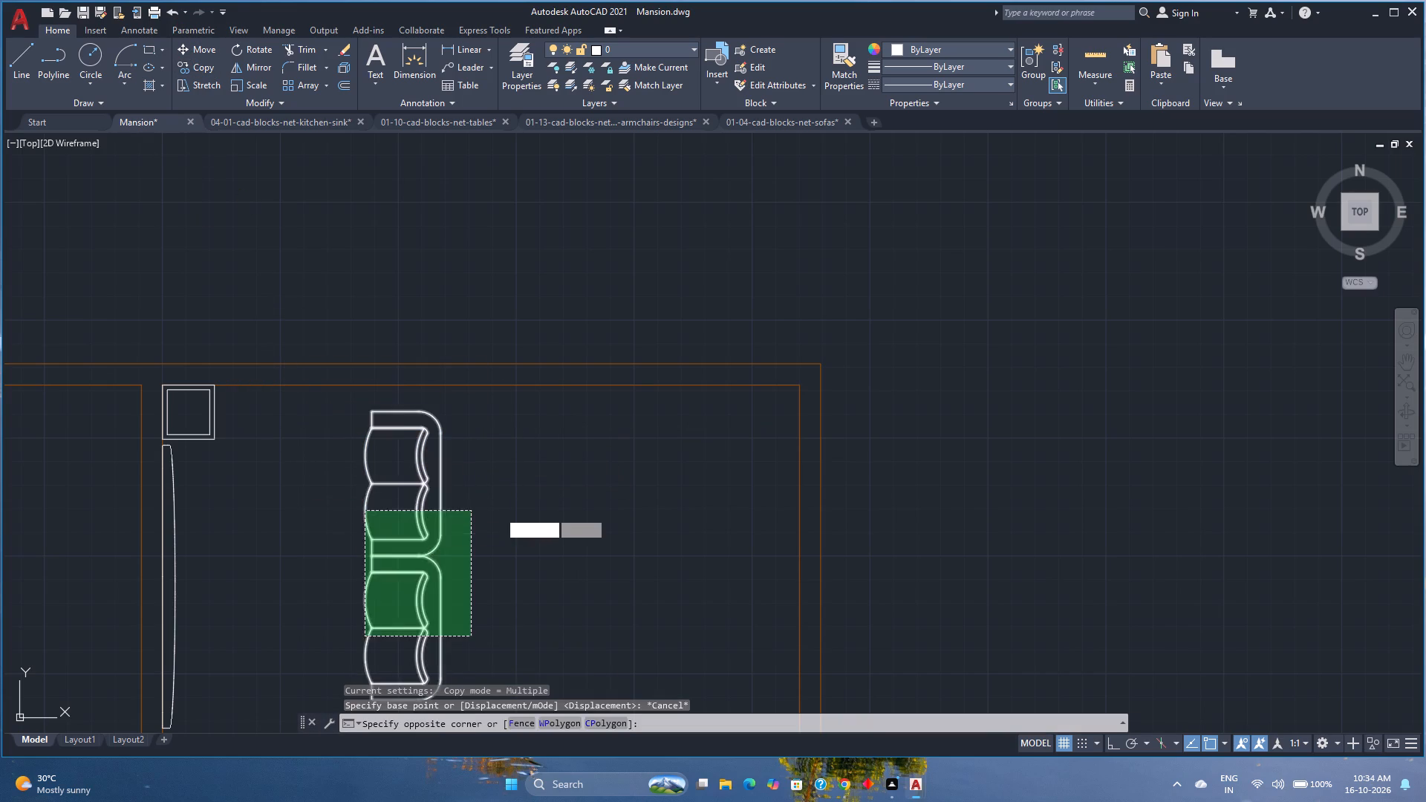
pyautogui.click(202, 71)
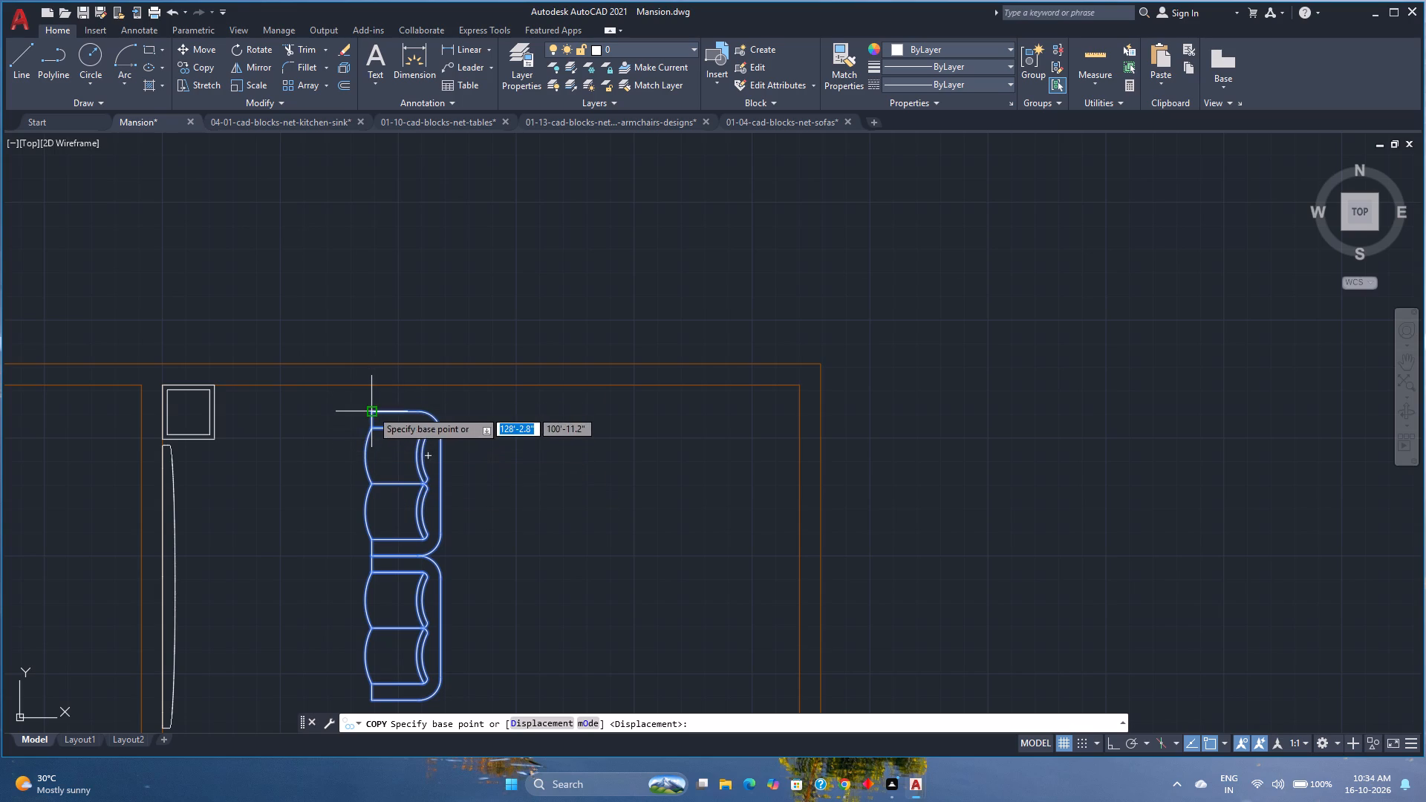
pyautogui.click(371, 410)
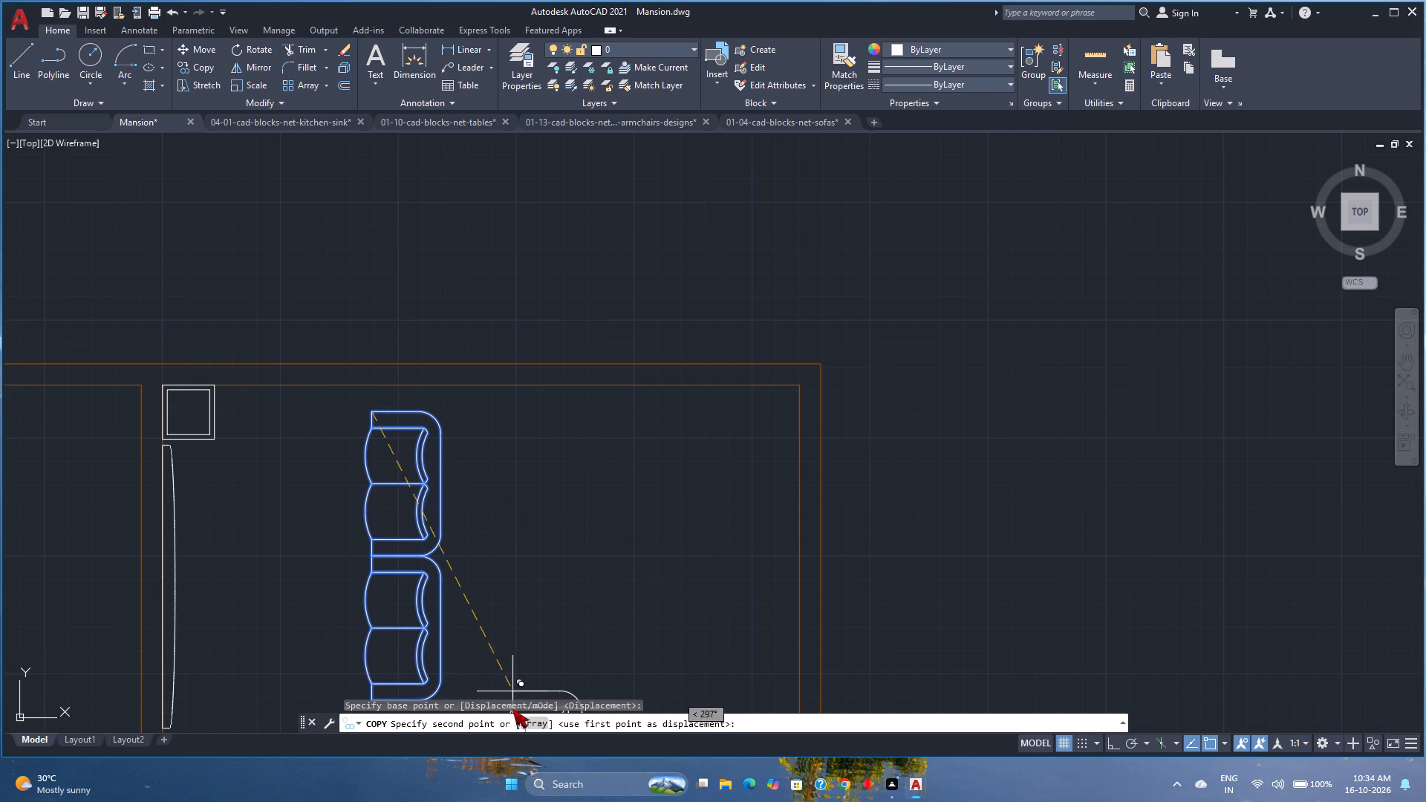
pyautogui.click(524, 720)
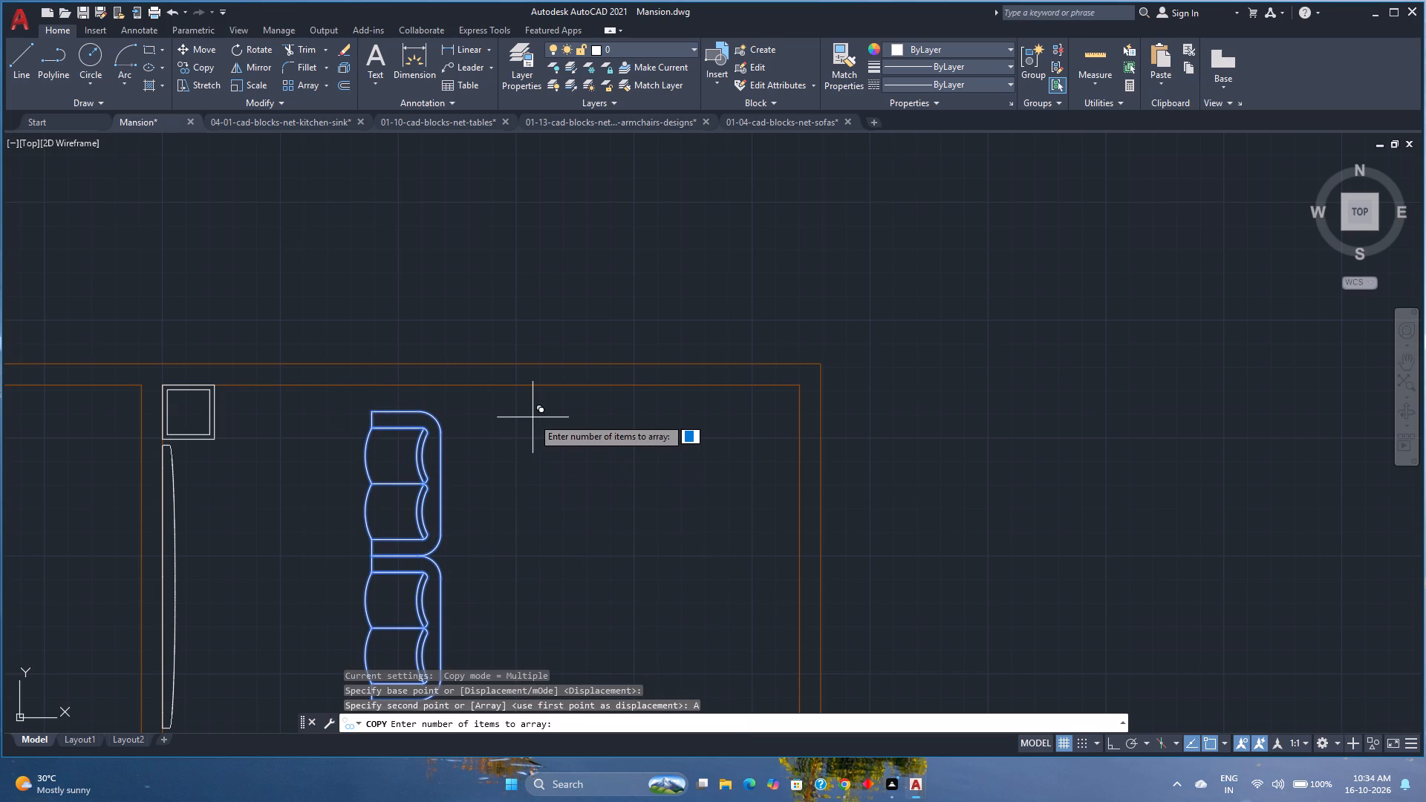
pyautogui.press('4')
pyautogui.press('Return')
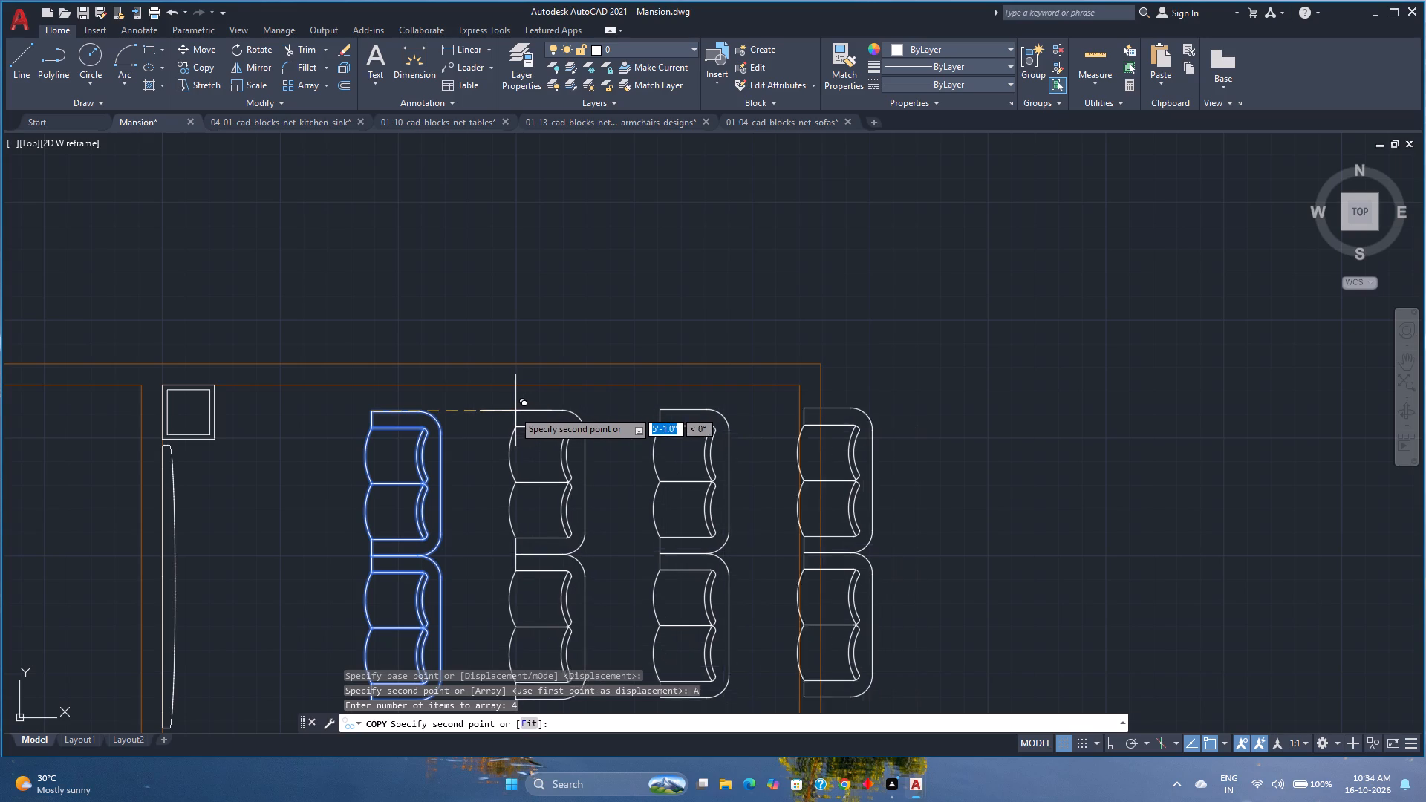
pyautogui.press('F8')
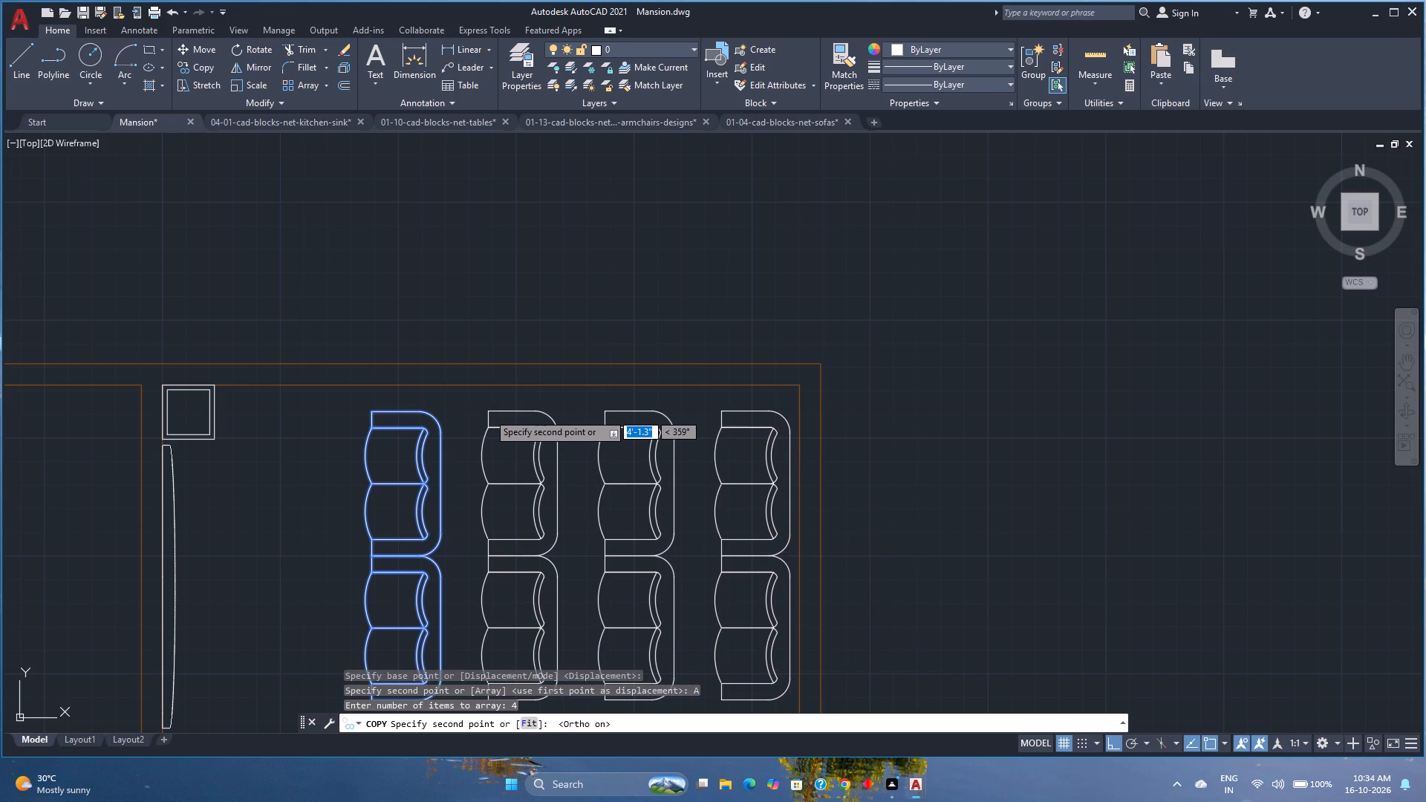
pyautogui.scroll(1, 488, 413)
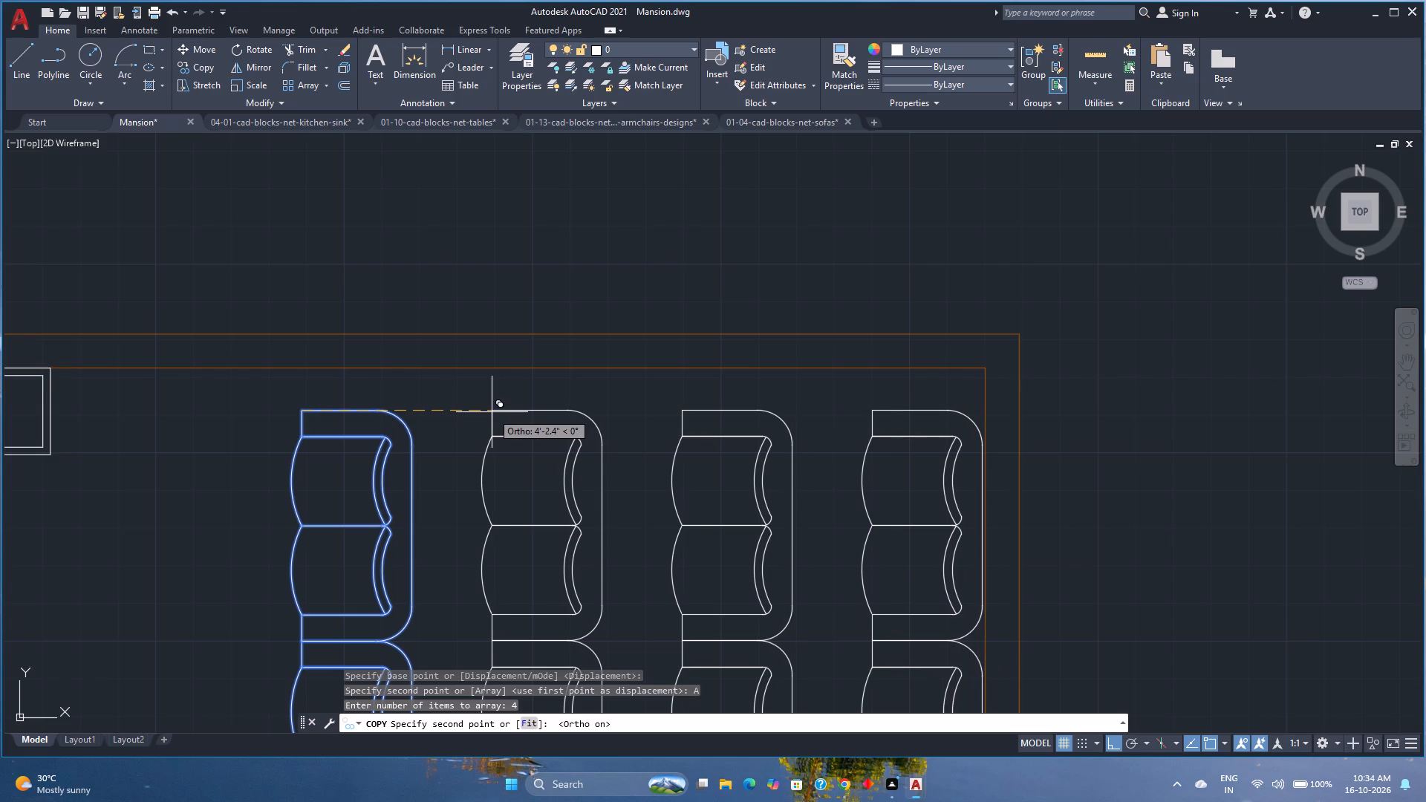
pyautogui.click(492, 412)
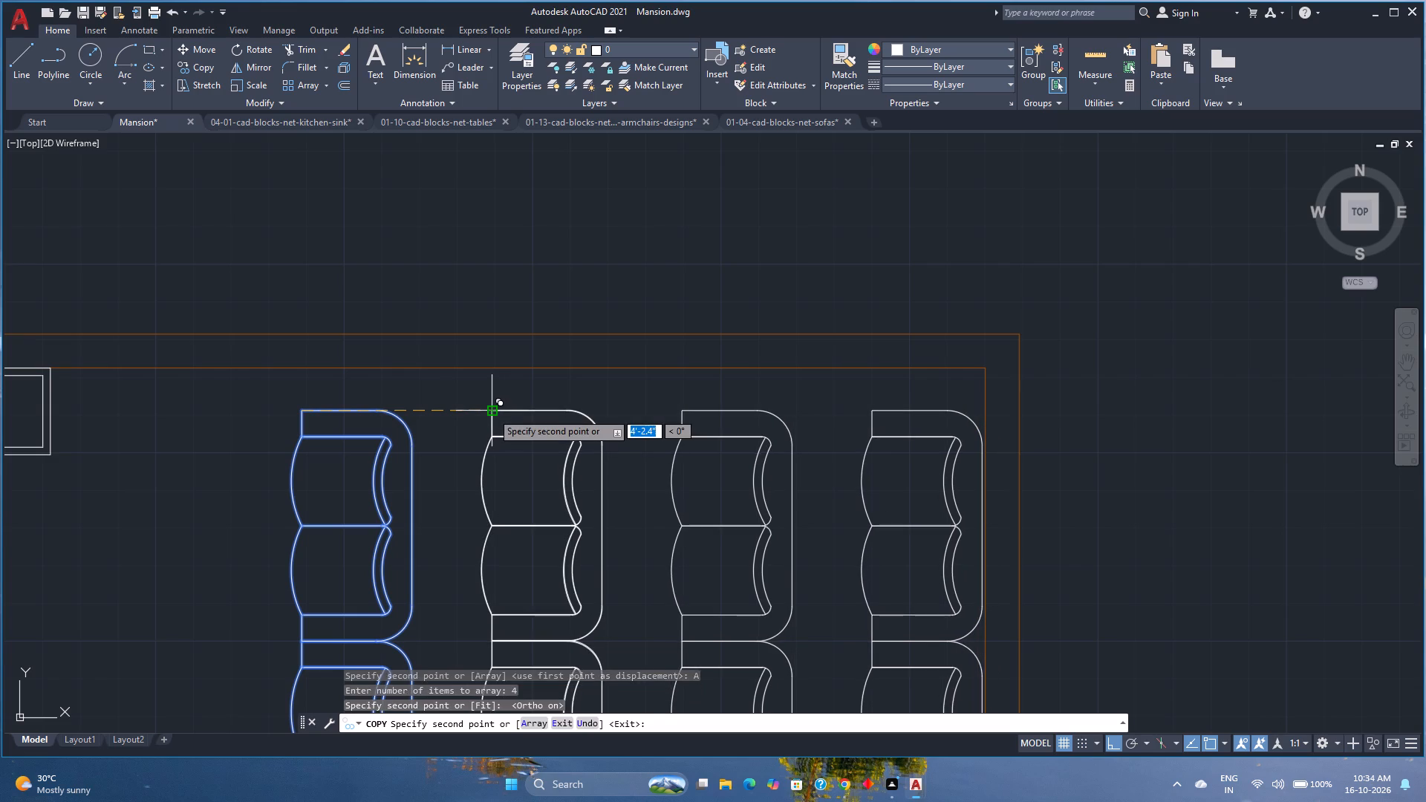
pyautogui.scroll(-2, 492, 412)
pyautogui.press('Escape')
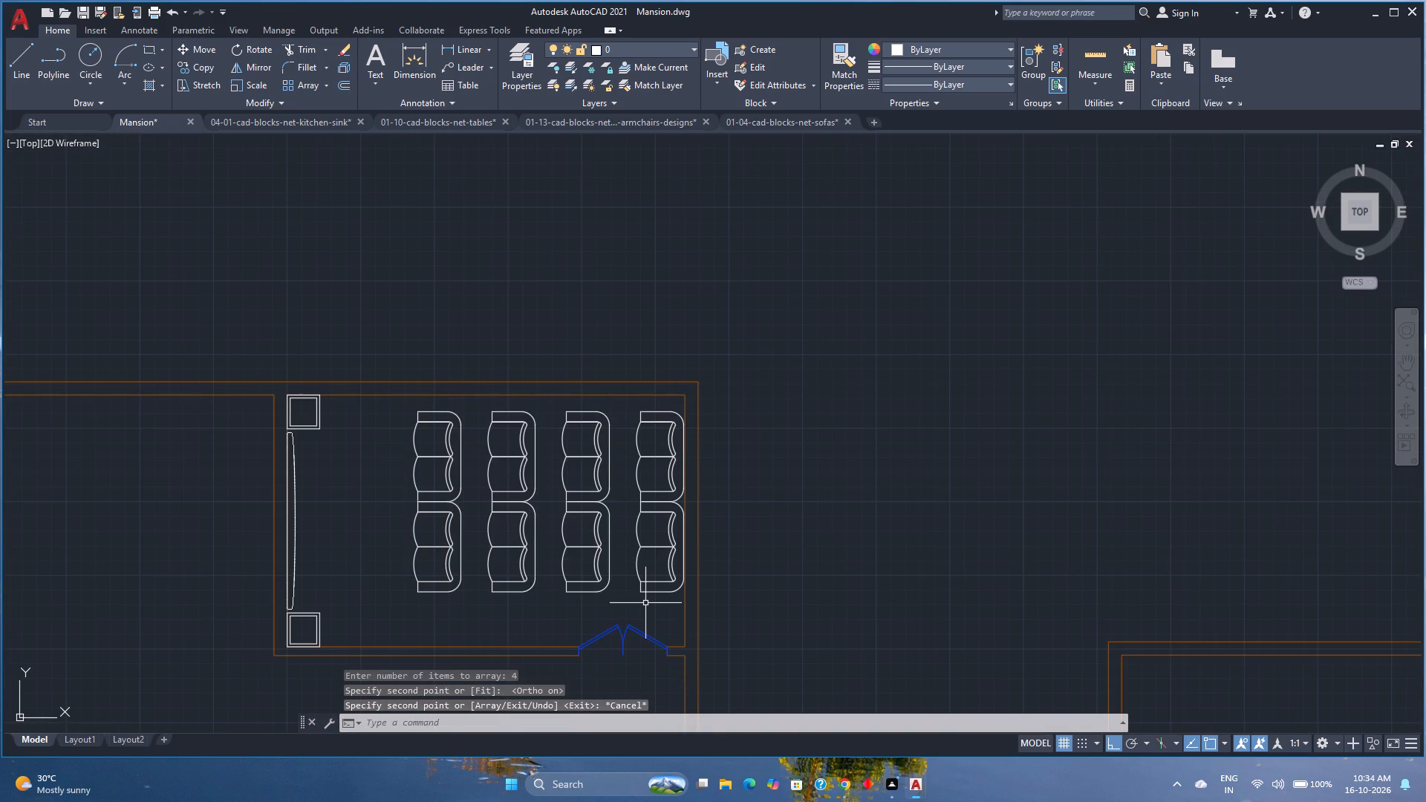
# Check the distance from the curved-front wall unit to the front of the nearest sofas with a temporary dimension.
pyautogui.moveTo(477, 617); pyautogui.dragTo(495, 590, button='middle')
pyautogui.middleClick(495, 590)
pyautogui.middleClick(495, 590)
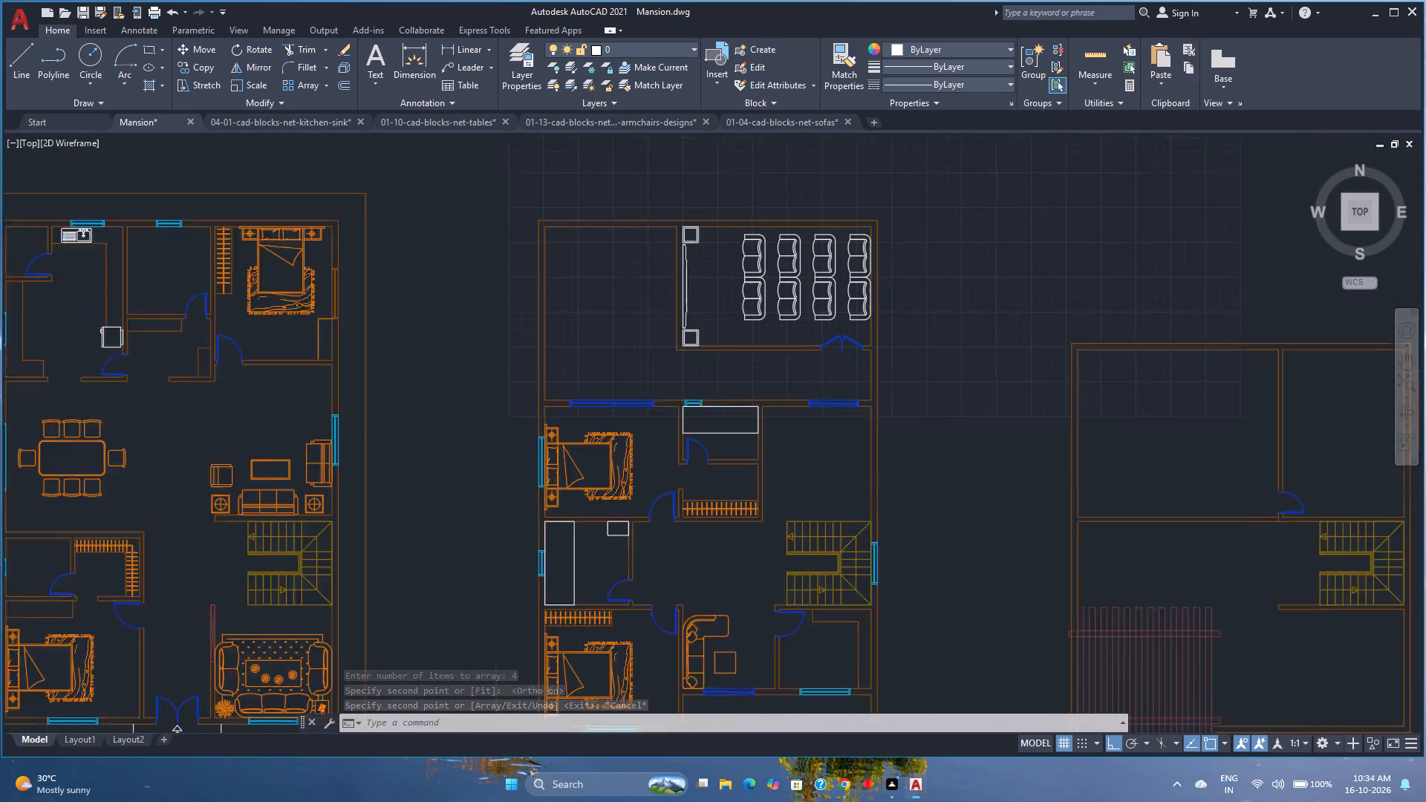
pyautogui.scroll(1, 812, 356)
pyautogui.moveTo(812, 356); pyautogui.dragTo(497, 548, button='middle')
pyautogui.middleClick(497, 549)
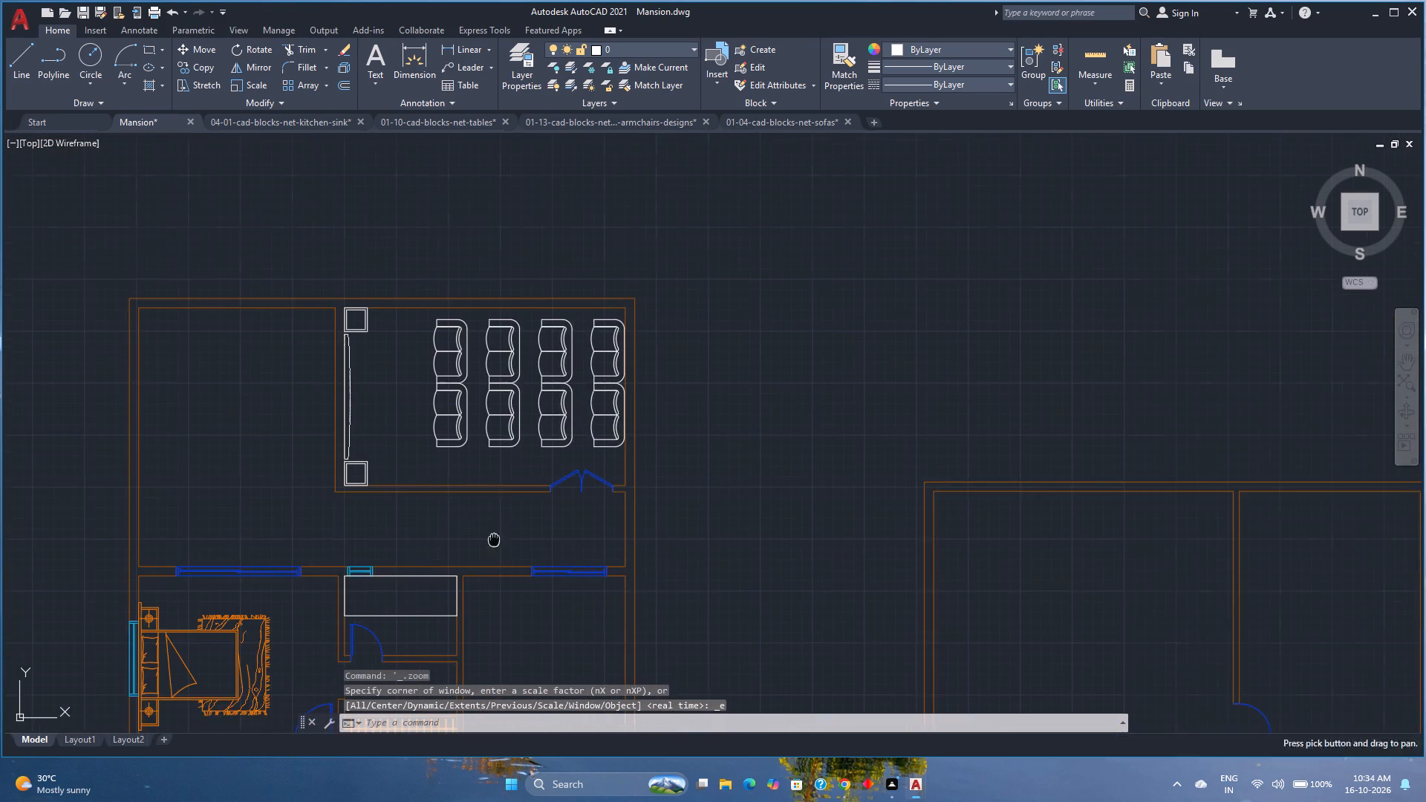
pyautogui.scroll(2, 459, 465)
pyautogui.scroll(-1, 459, 465)
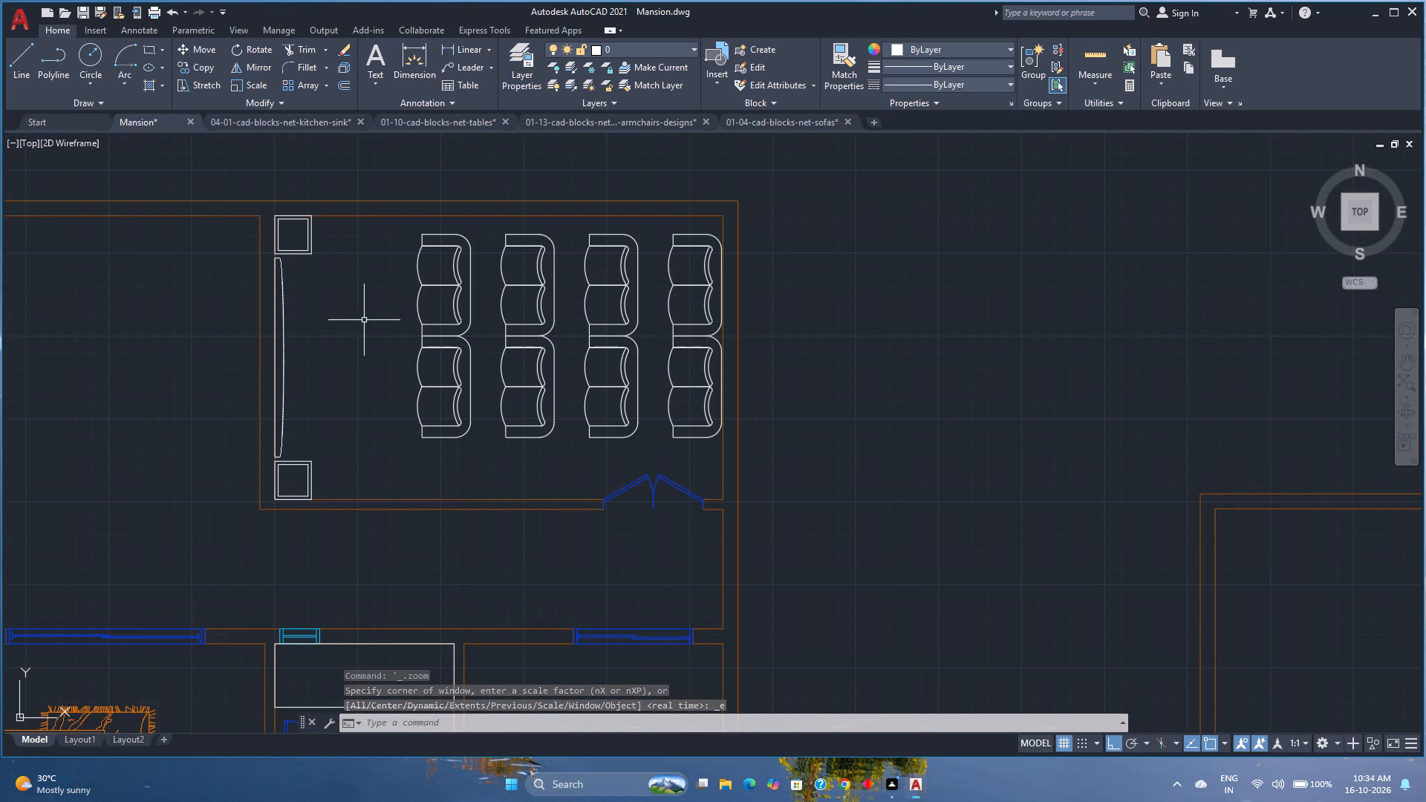
pyautogui.moveTo(361, 348); pyautogui.dragTo(423, 389, button='middle')
pyautogui.middleClick(423, 389)
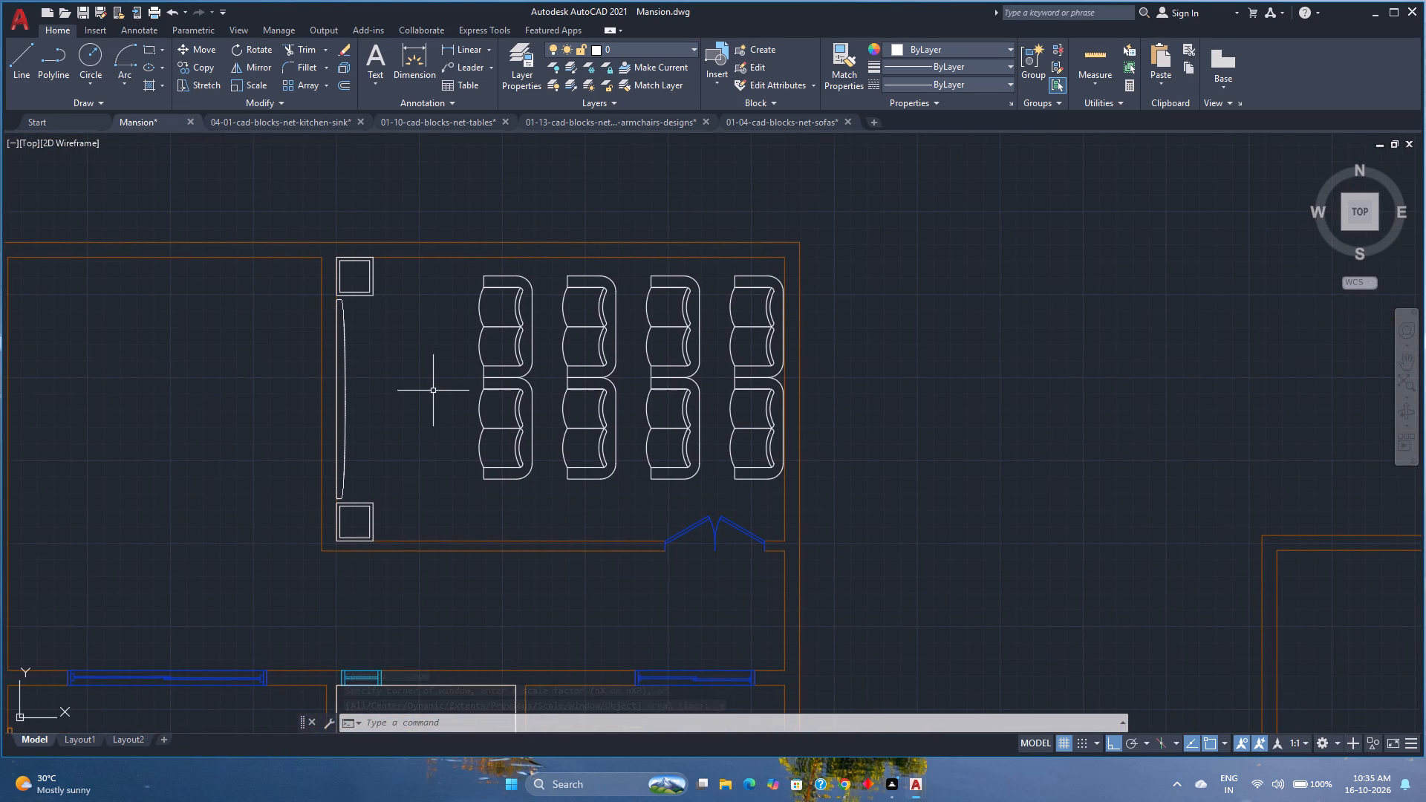
pyautogui.click(1104, 62)
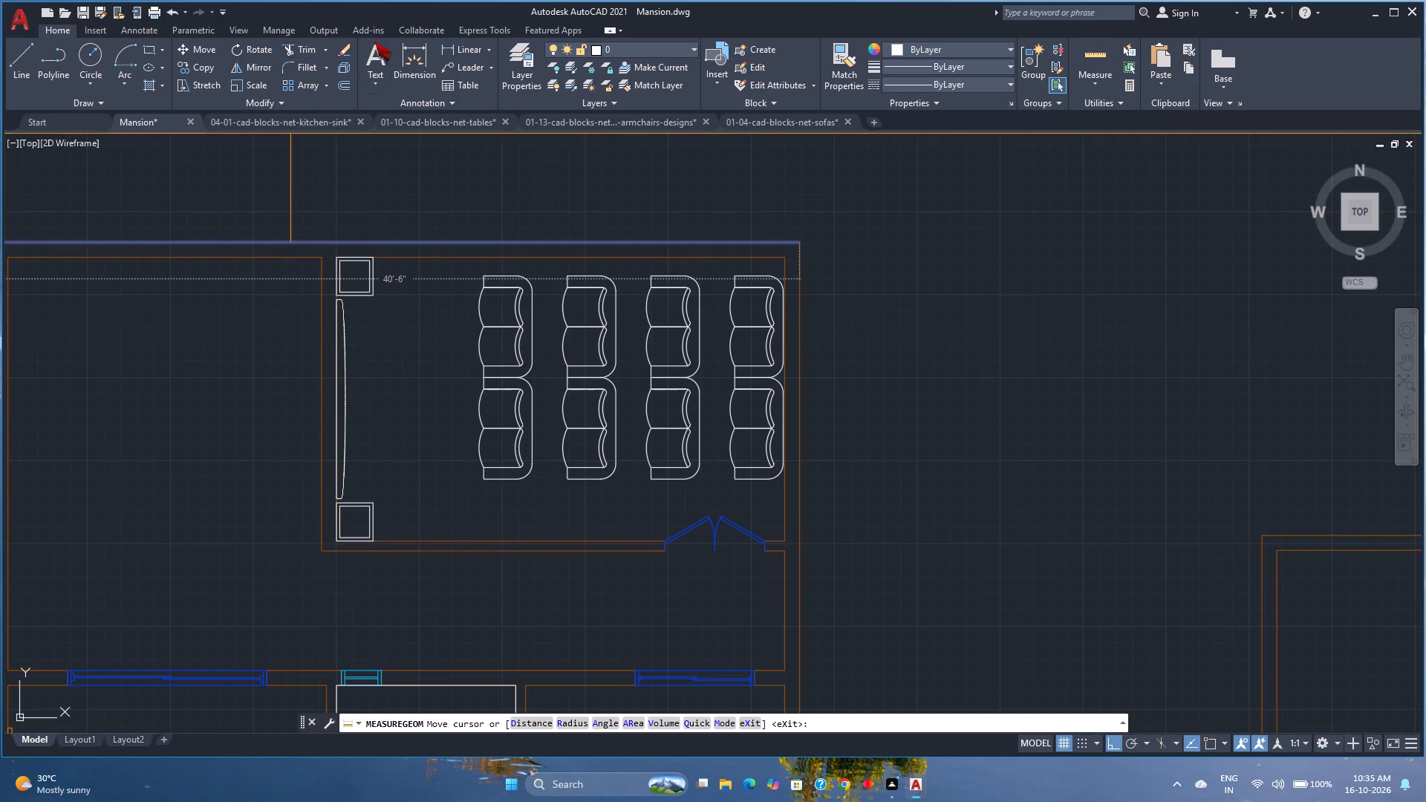
pyautogui.click(406, 51)
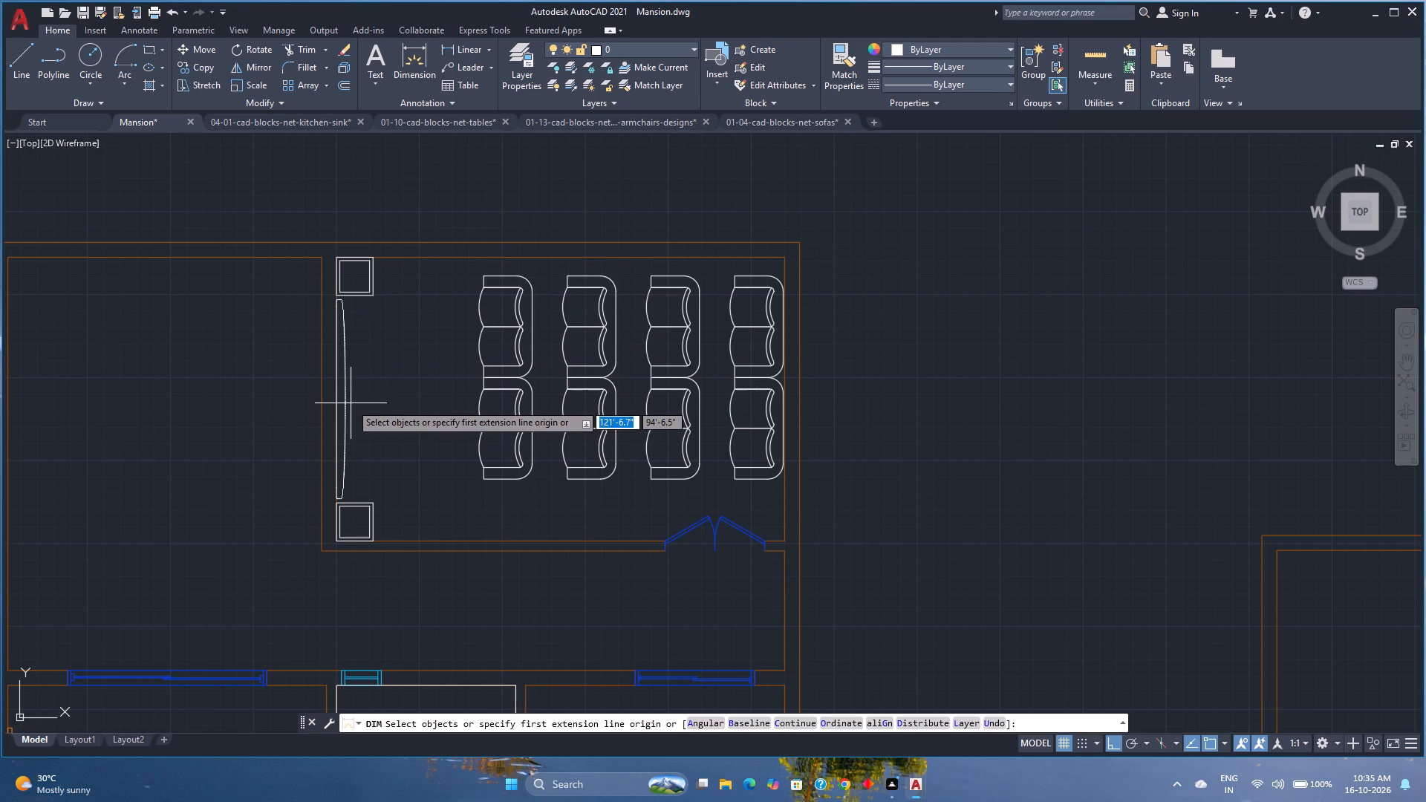
pyautogui.click(342, 400)
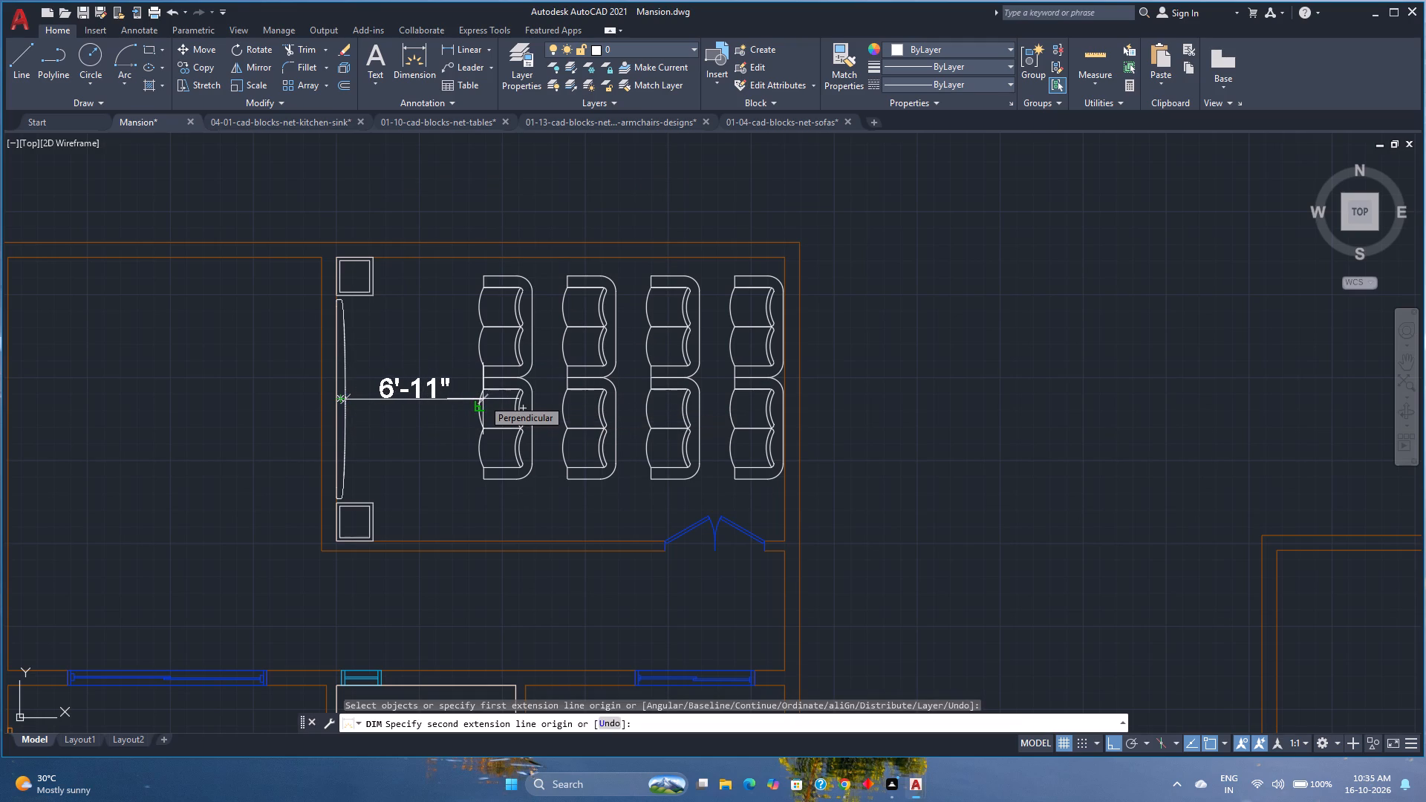
pyautogui.scroll(2, 483, 399)
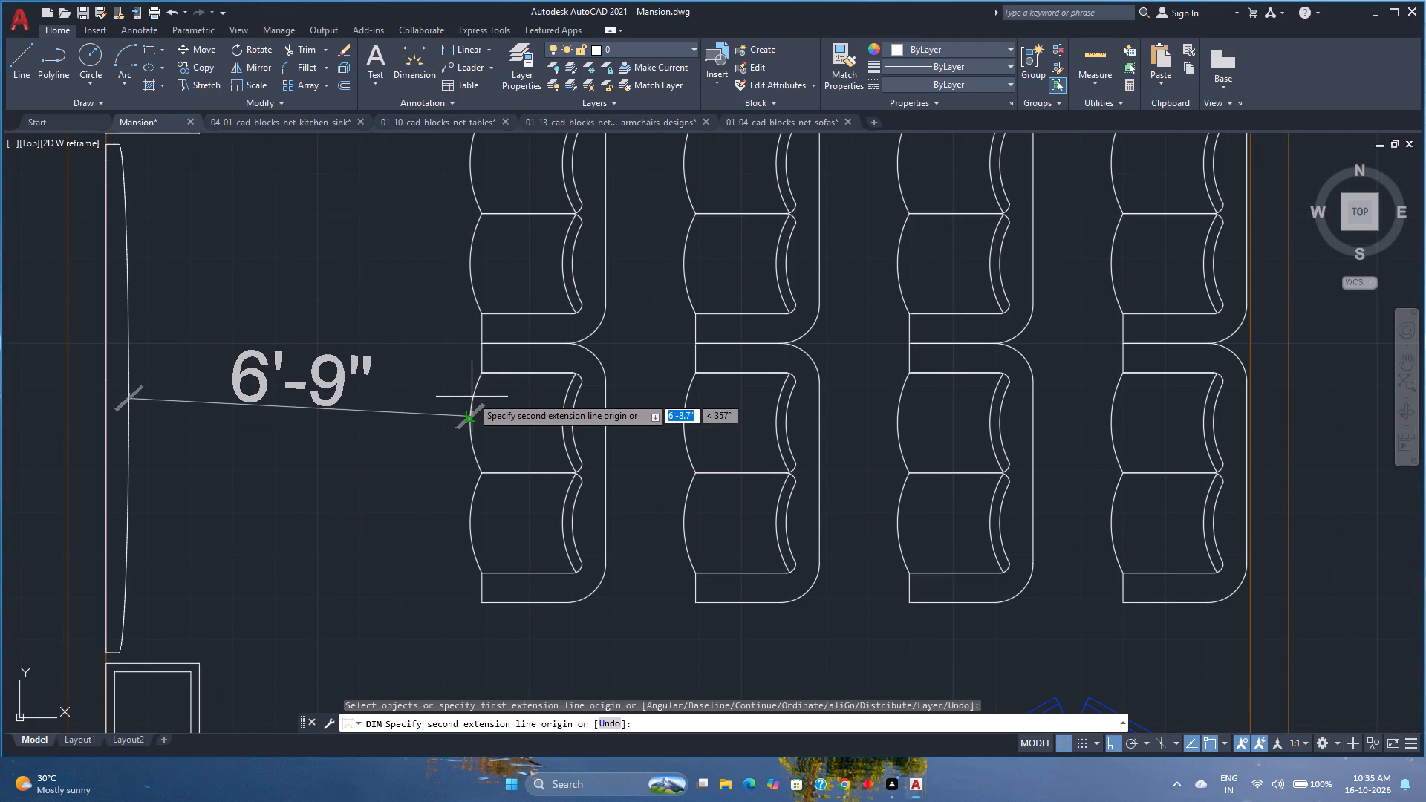
pyautogui.press('Escape')
pyautogui.scroll(-3, 472, 397)
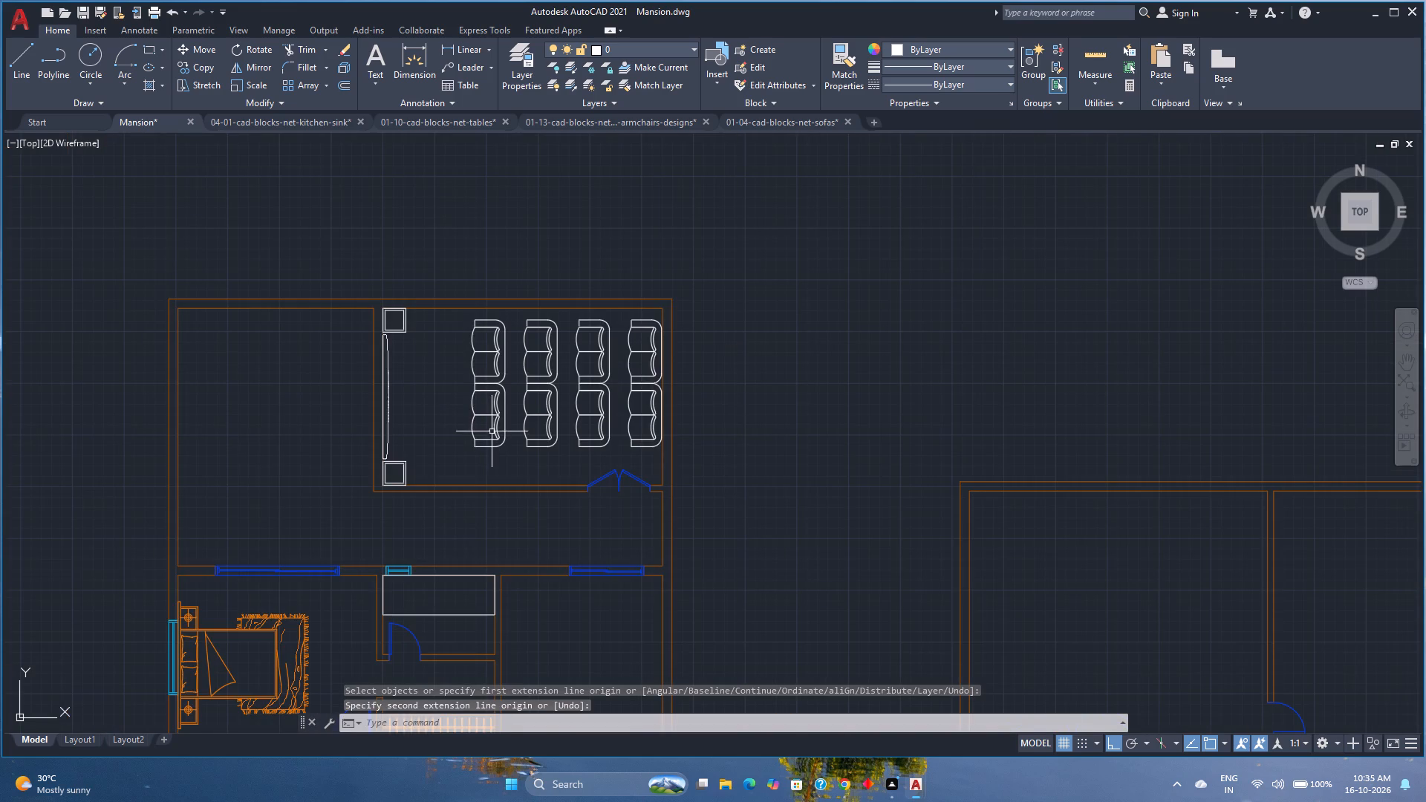
# Examine the sofa rows in the upper room and how they fit within the overall floor plans.
pyautogui.click(504, 454)
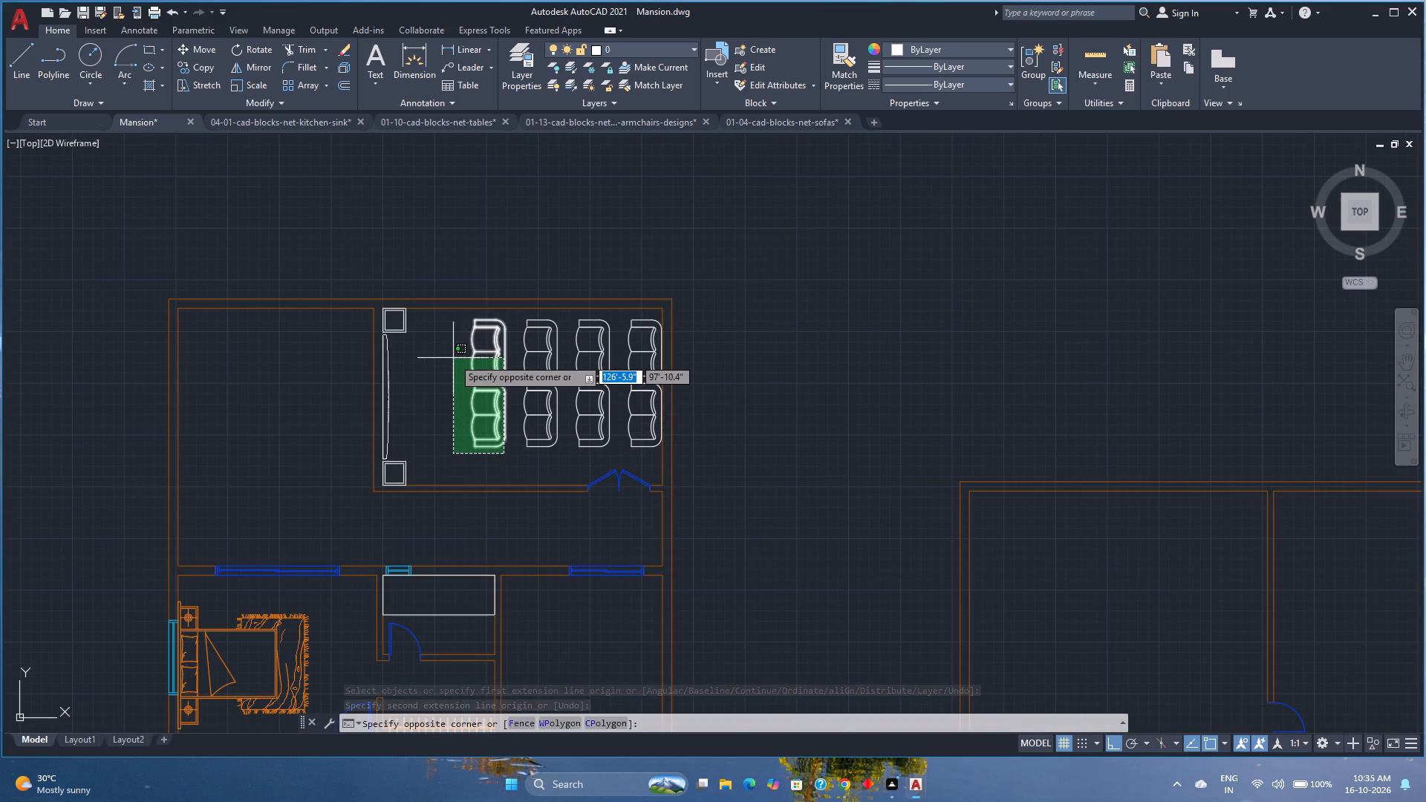
pyautogui.press('Escape')
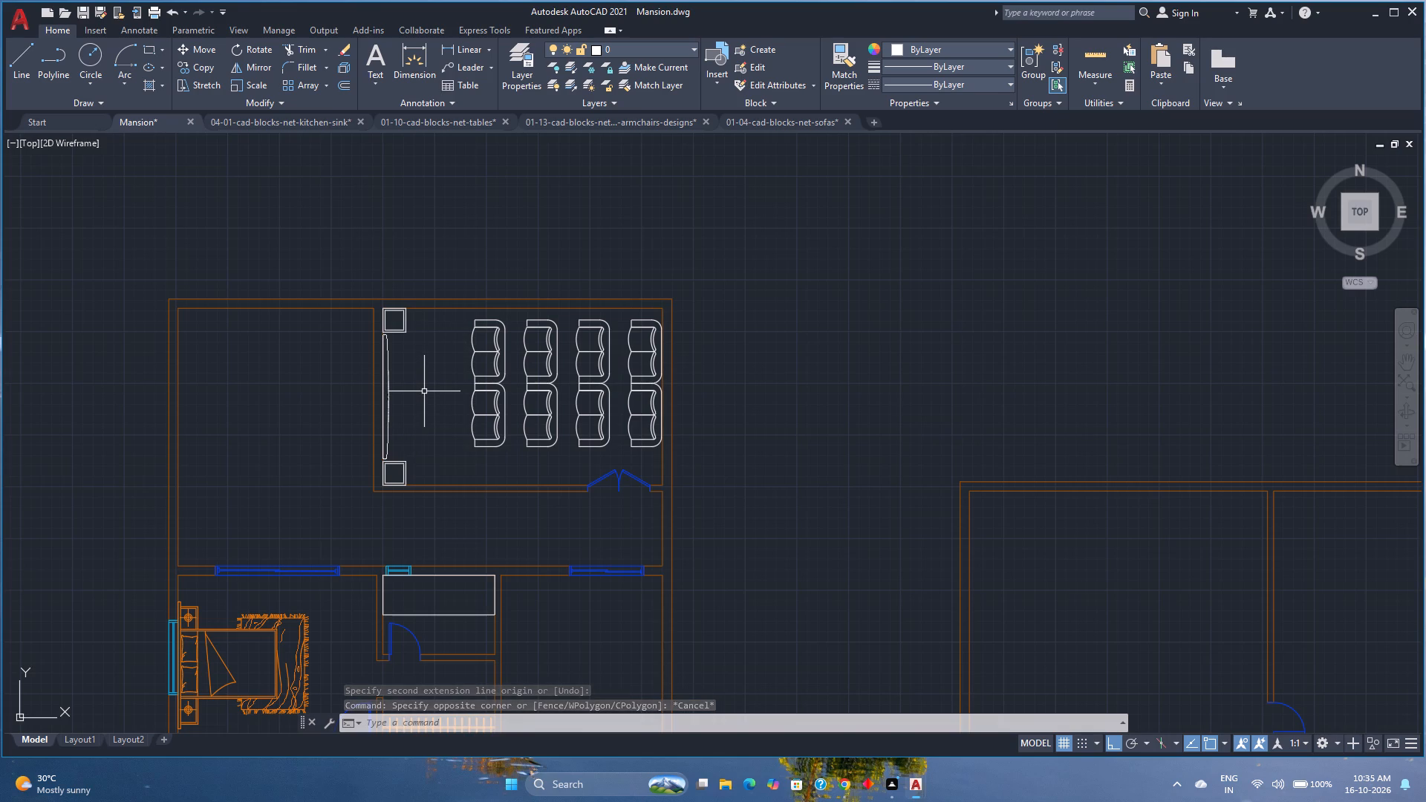
pyautogui.scroll(-1, 440, 405)
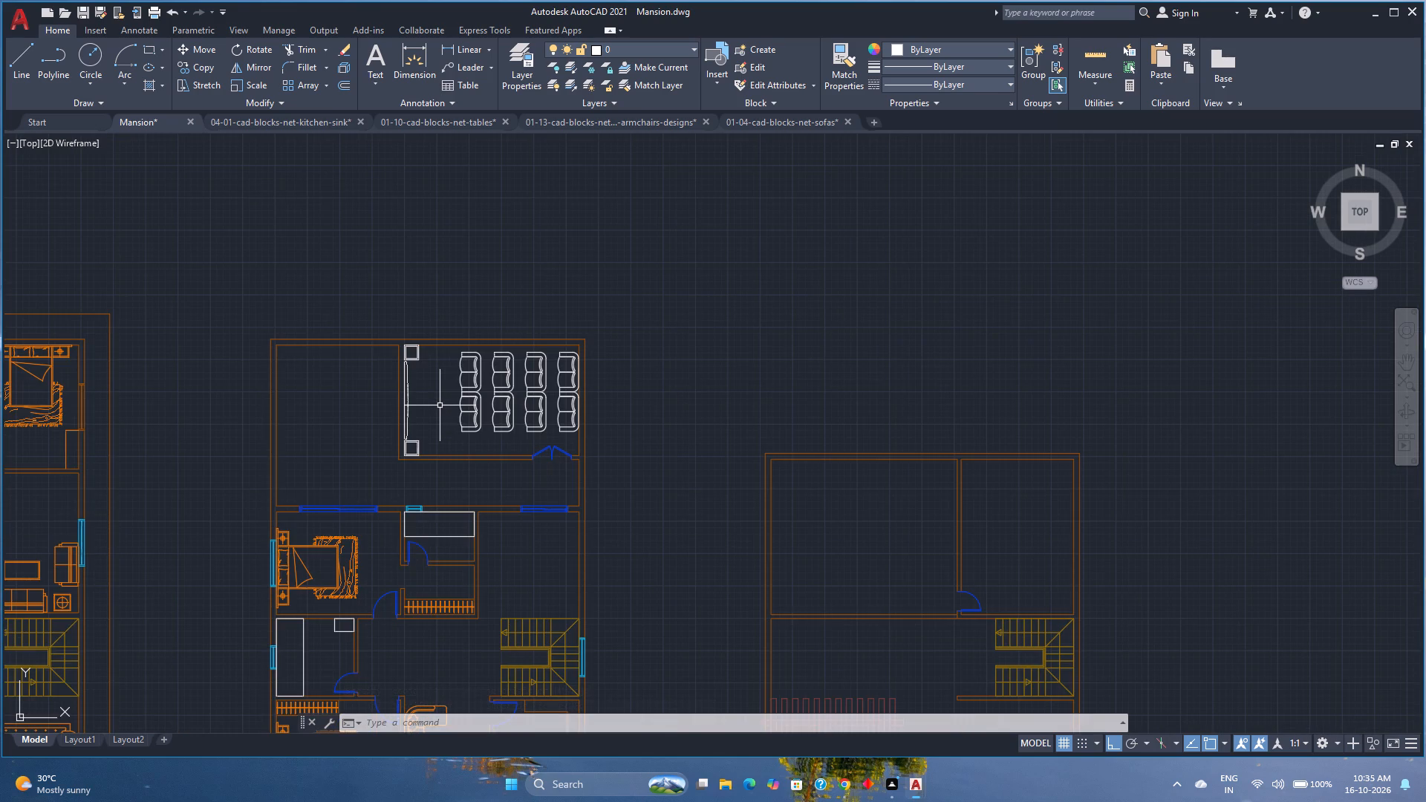
pyautogui.moveTo(440, 405); pyautogui.dragTo(463, 397, button='middle')
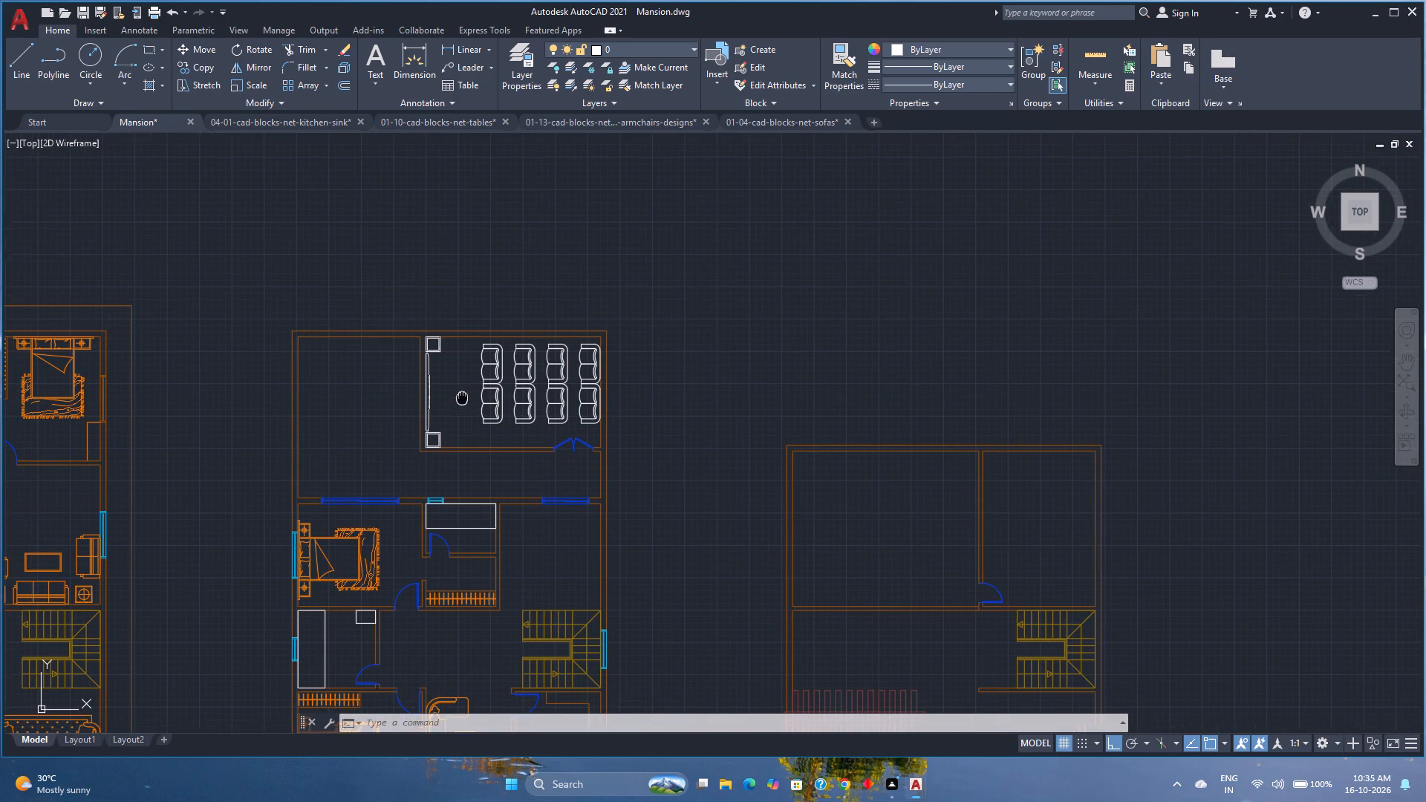
pyautogui.moveTo(463, 397); pyautogui.dragTo(467, 395, button='middle')
pyautogui.middleClick(467, 395)
pyautogui.scroll(1, 505, 432)
pyautogui.middleClick(505, 432)
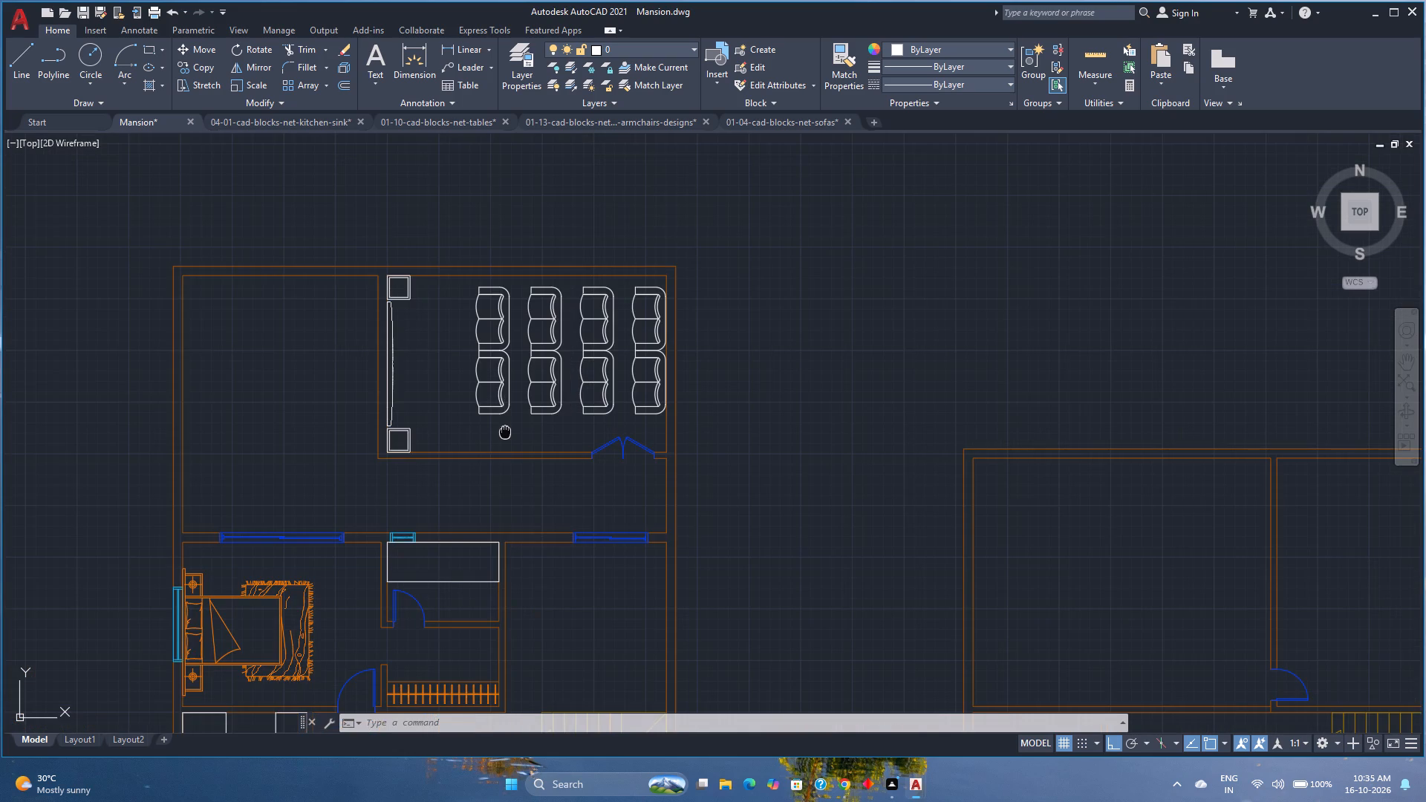
pyautogui.middleClick(505, 432)
pyautogui.scroll(1, 505, 432)
pyautogui.scroll(-1, 505, 429)
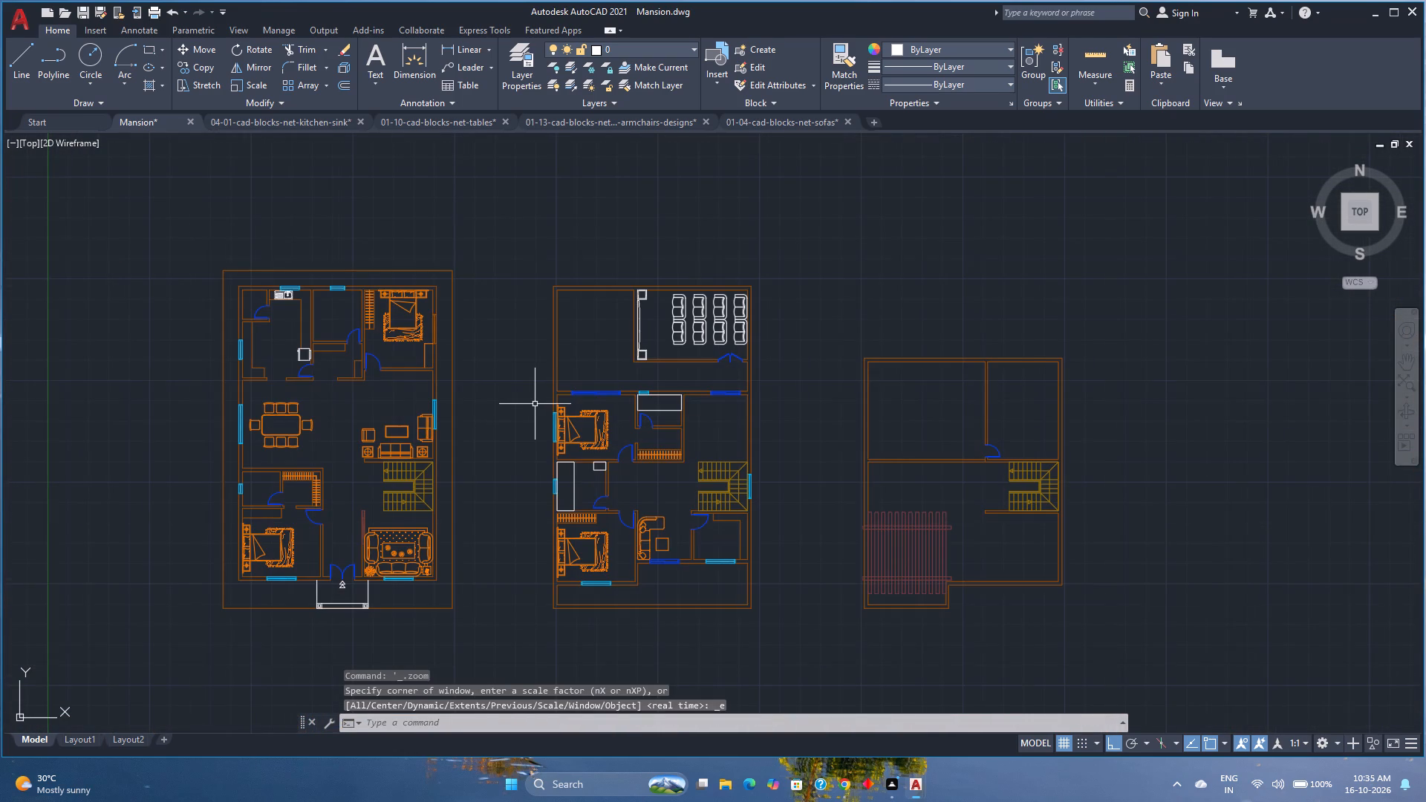
# Save the drawing.
pyautogui.hotkey('ctrl', 's')
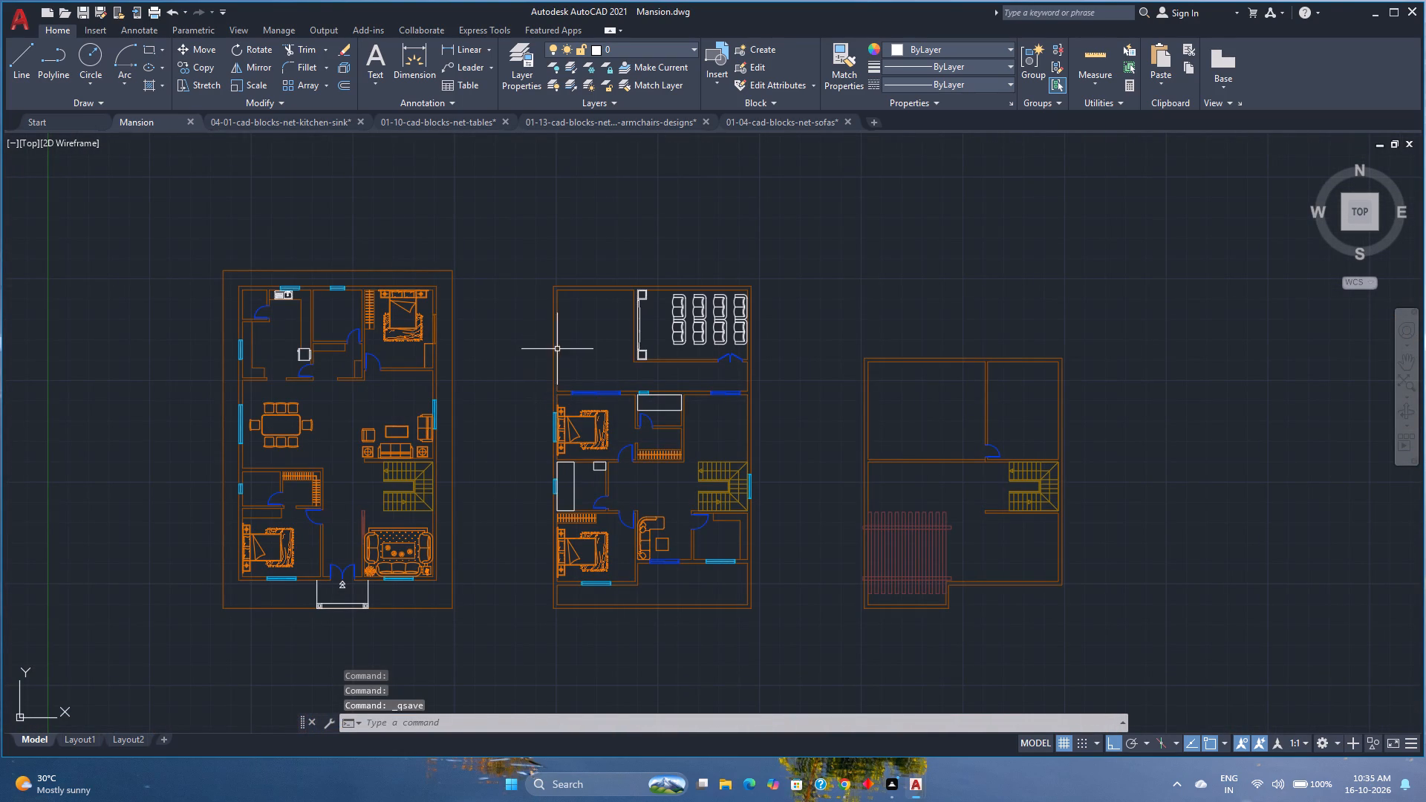
# Join the inner north and east wall lines of the open area west of the sofa room into one polyline.
pyautogui.scroll(3, 638, 313)
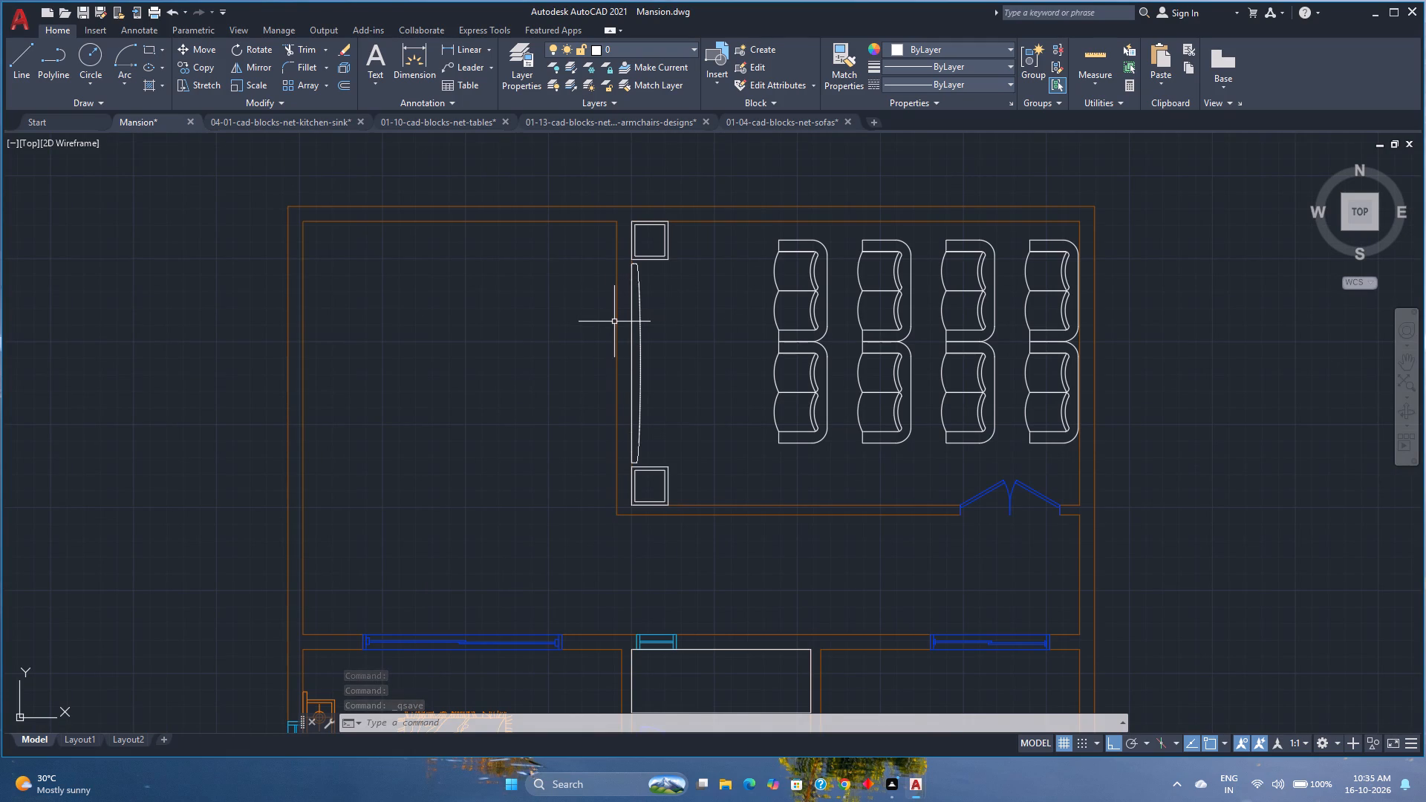
pyautogui.click(619, 318)
pyautogui.click(572, 304)
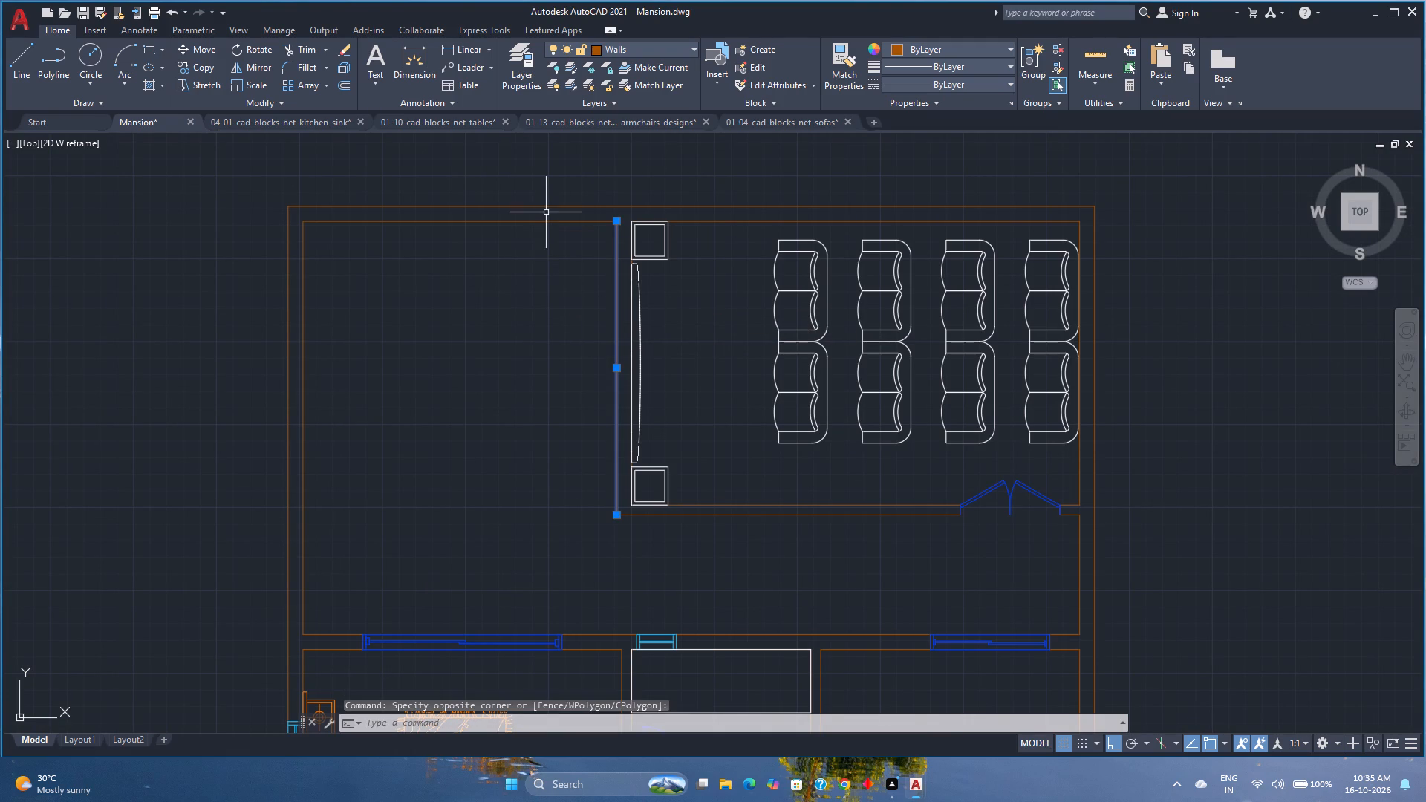
pyautogui.click(537, 222)
pyautogui.press('j')
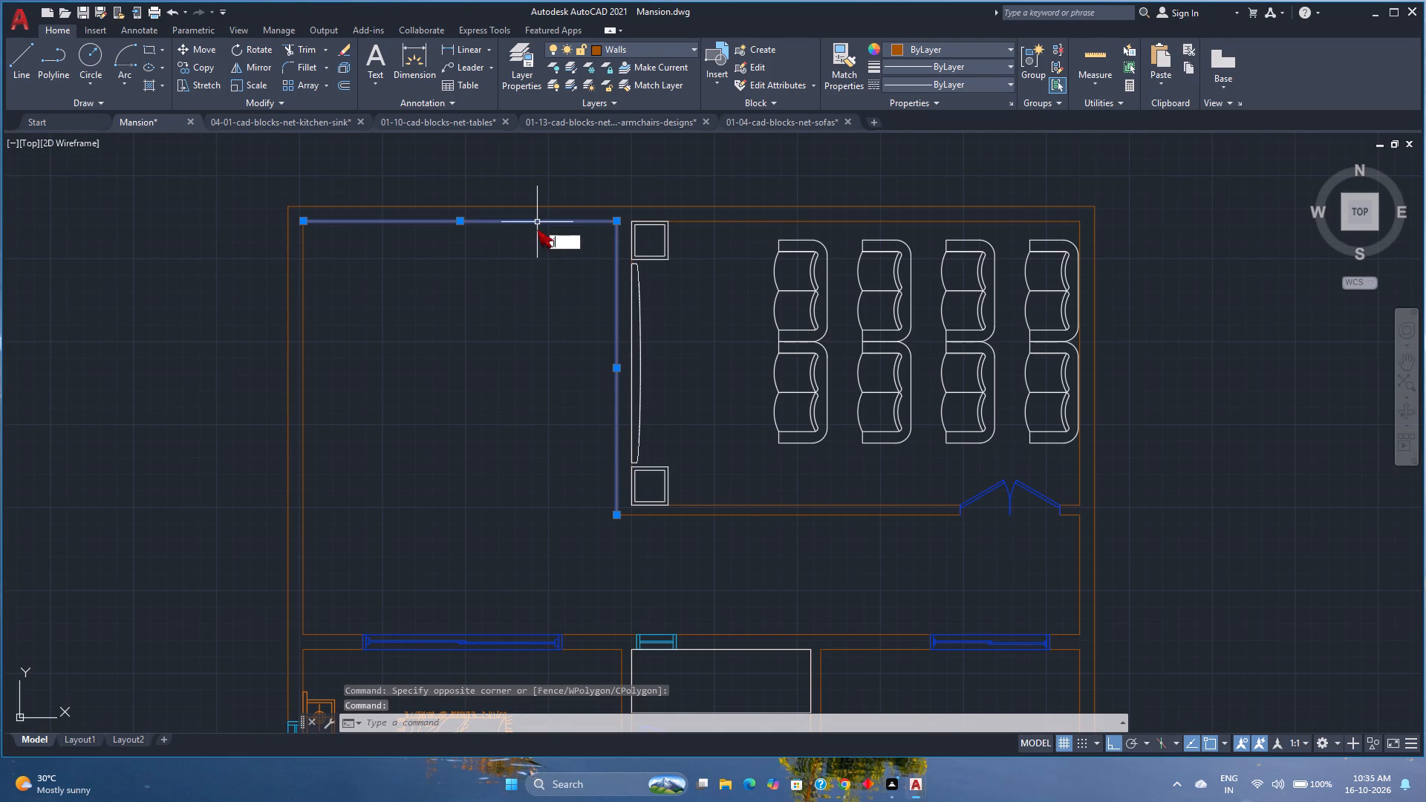
pyautogui.press('Return')
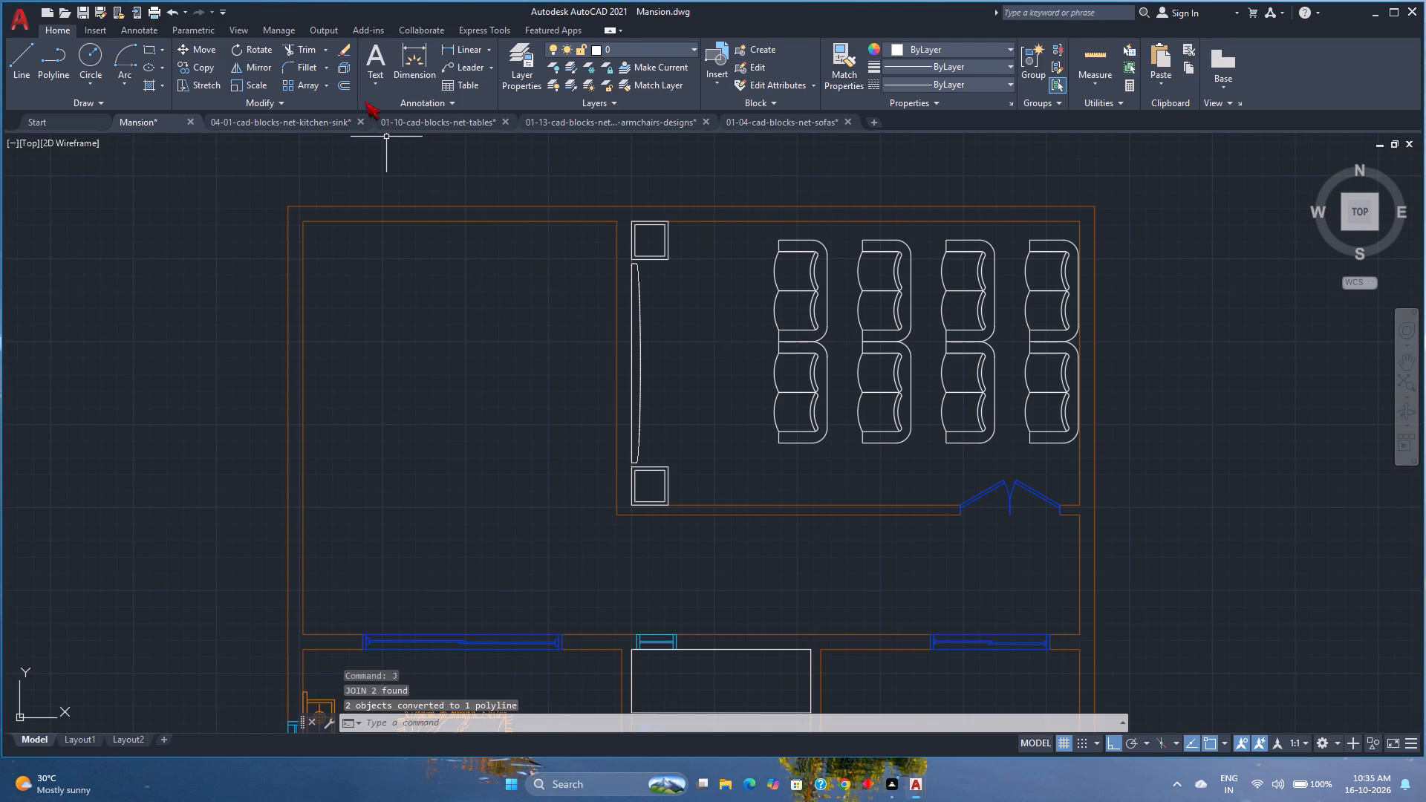
# Offset the joined wall polyline 2' inward into the open area west of the sofa room.
pyautogui.click(340, 85)
pyautogui.write("2'")
pyautogui.press('Return')
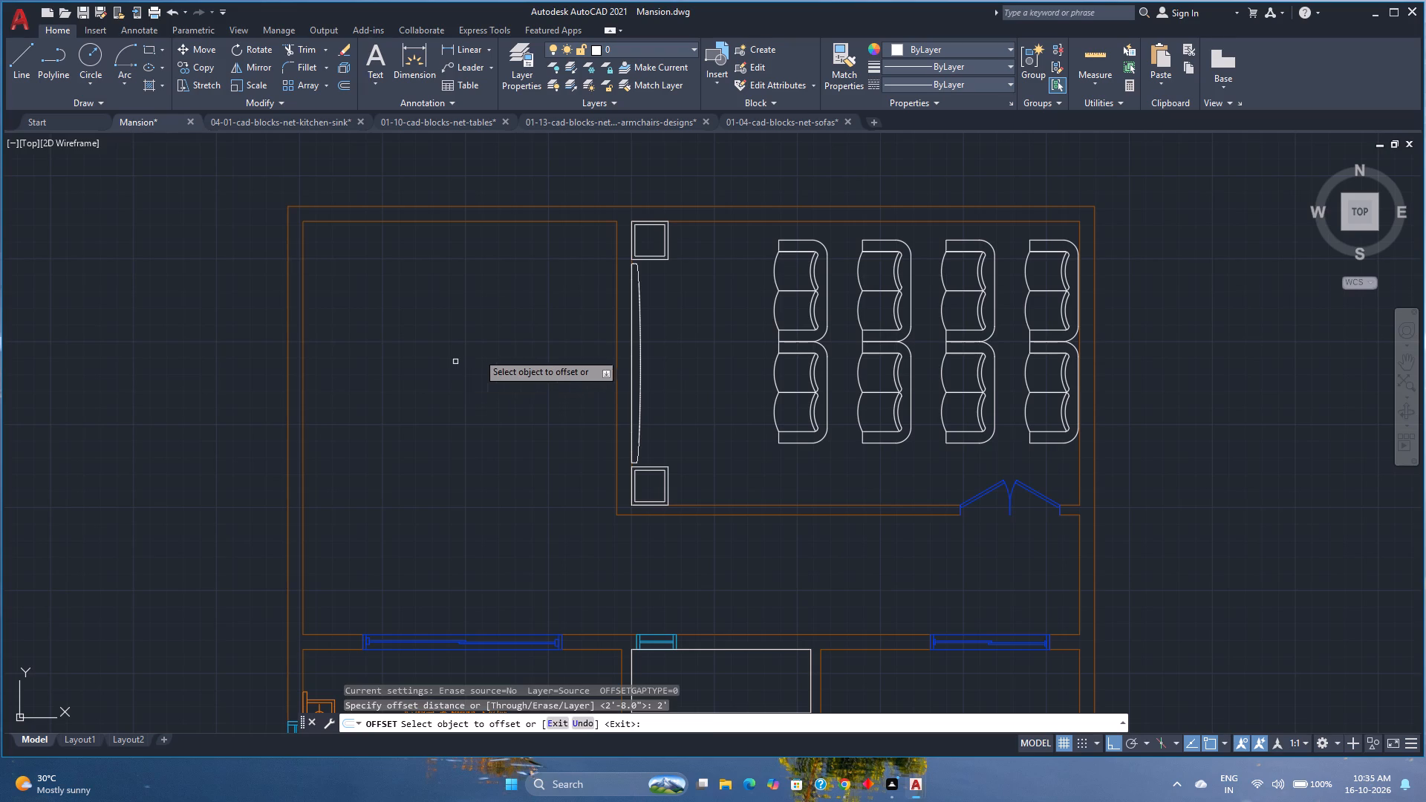
pyautogui.click(615, 327)
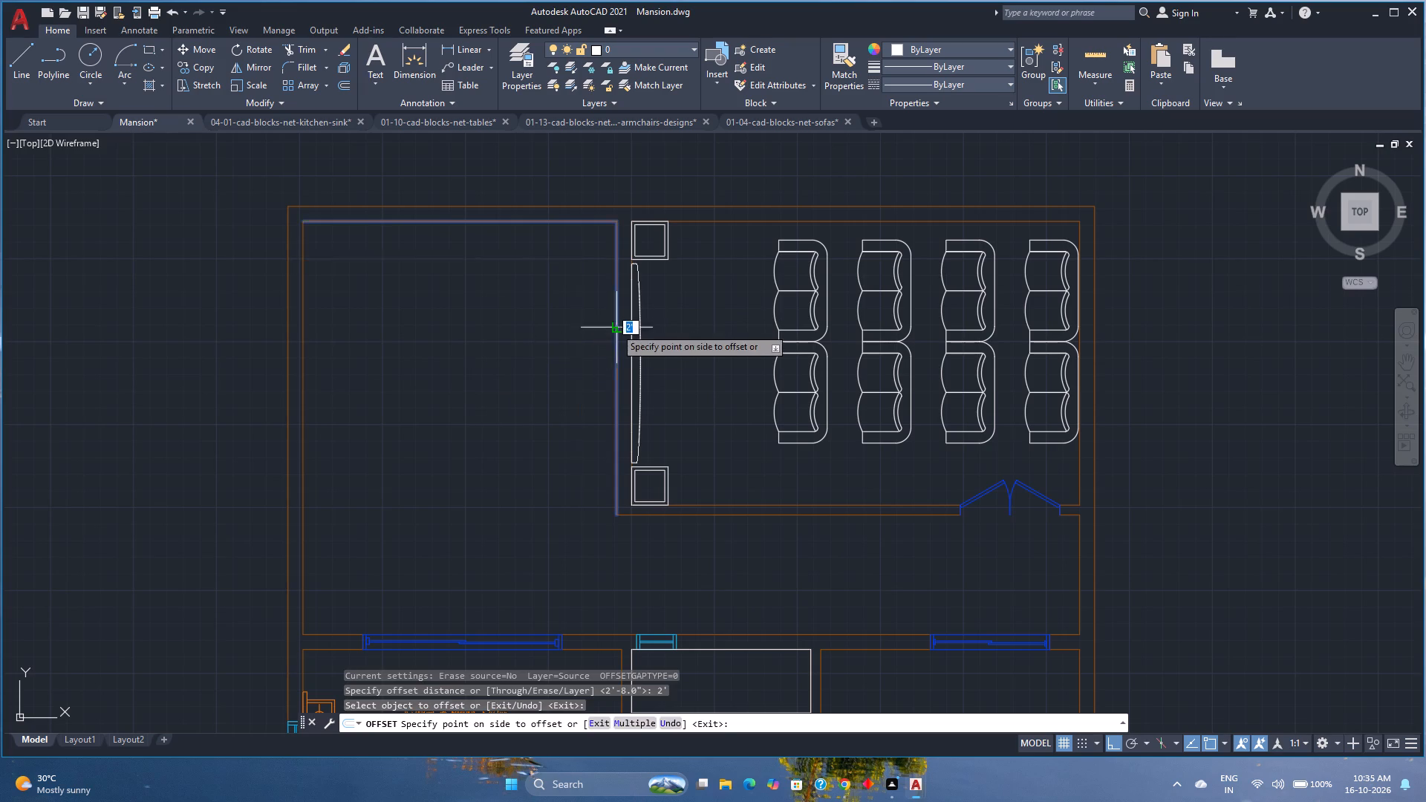
pyautogui.click(486, 367)
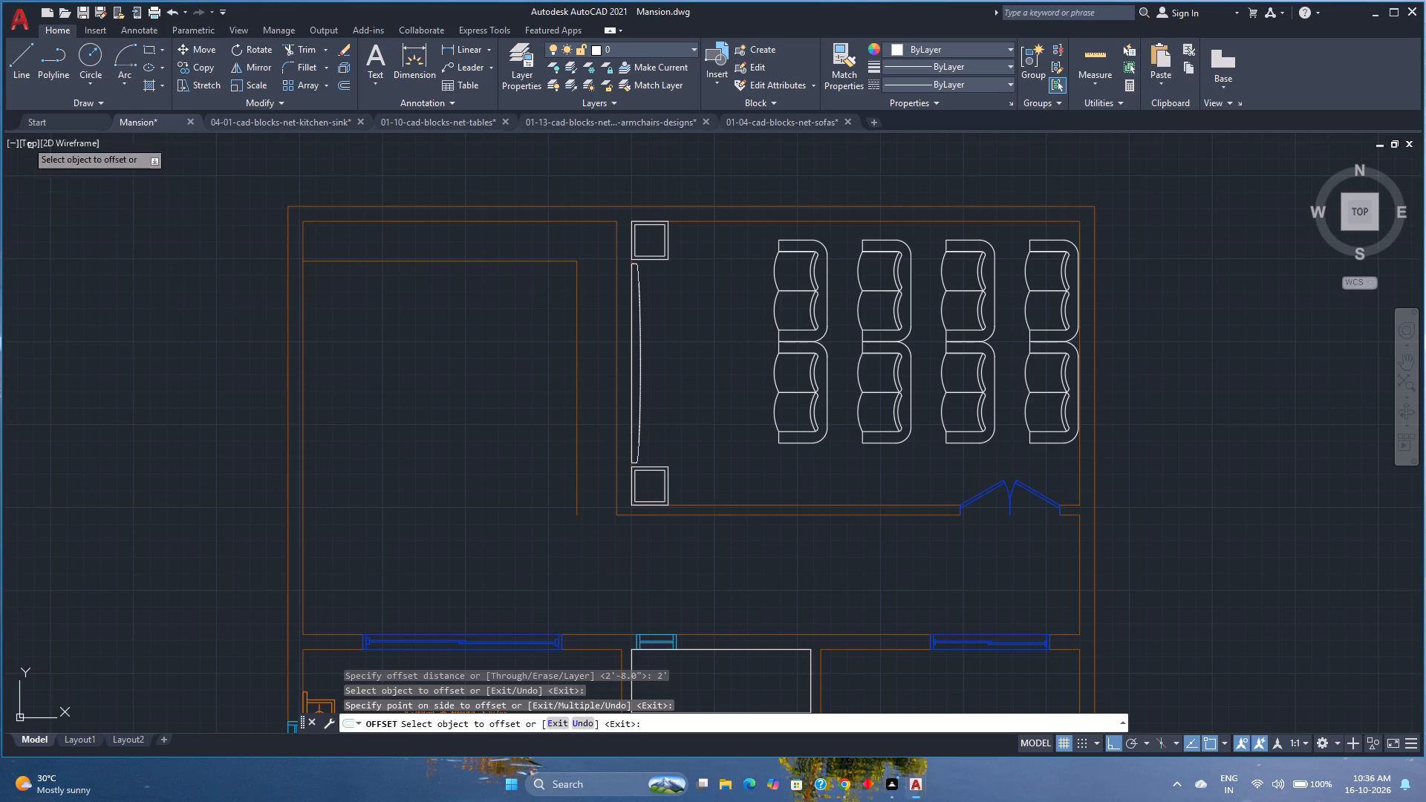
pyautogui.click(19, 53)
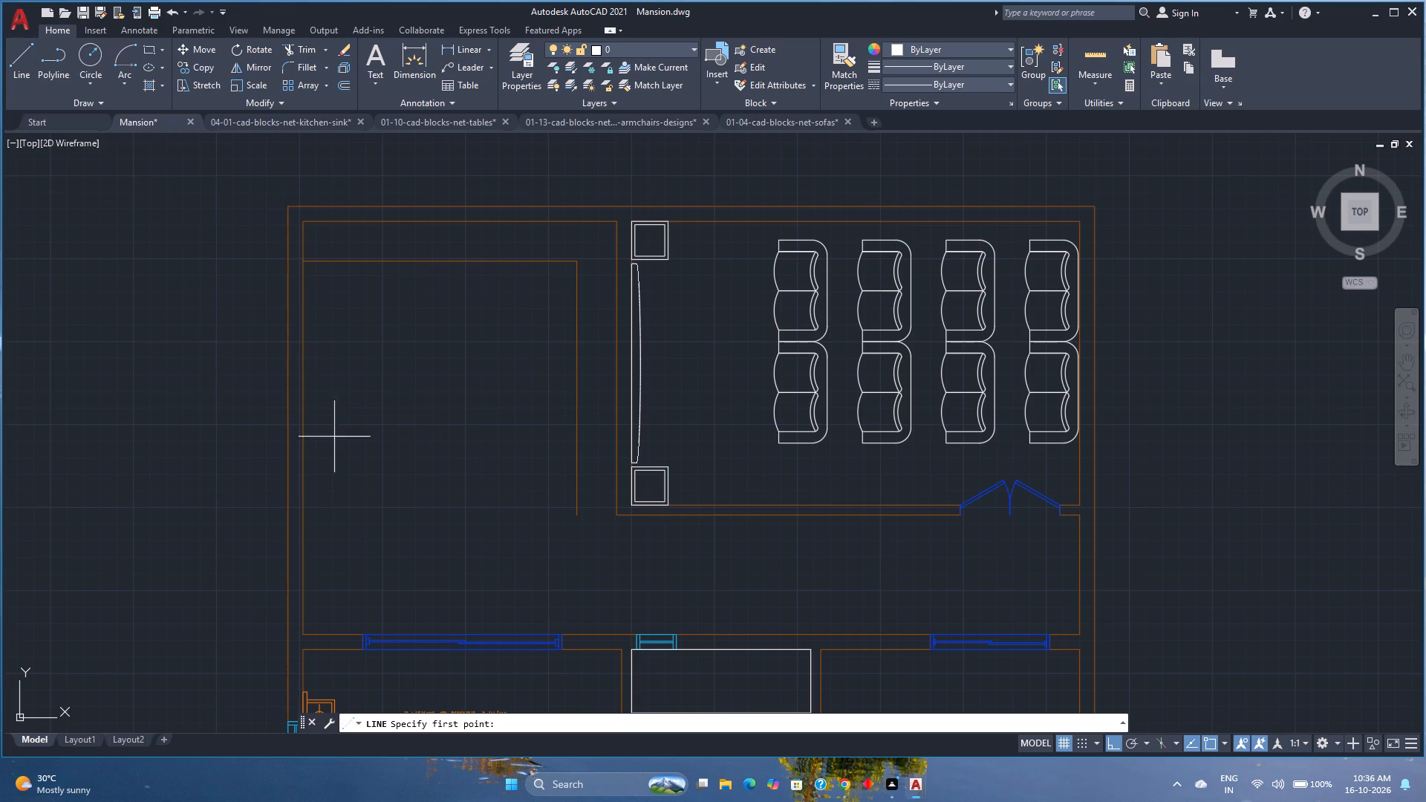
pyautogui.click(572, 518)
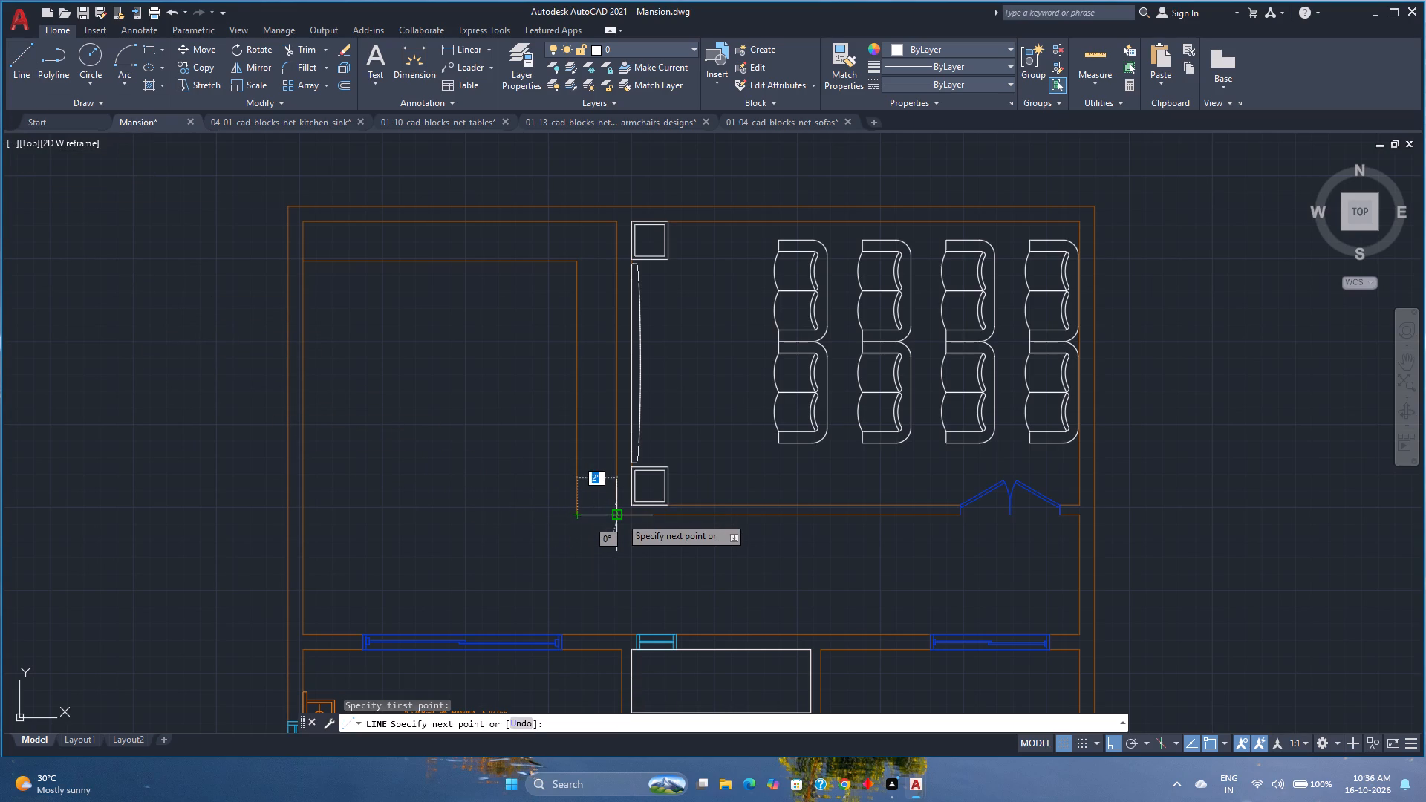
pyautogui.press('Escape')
# Draw a horizontal line from the lower end of the offset polyline east to the wall corner.
pyautogui.scroll(1, 609, 536)
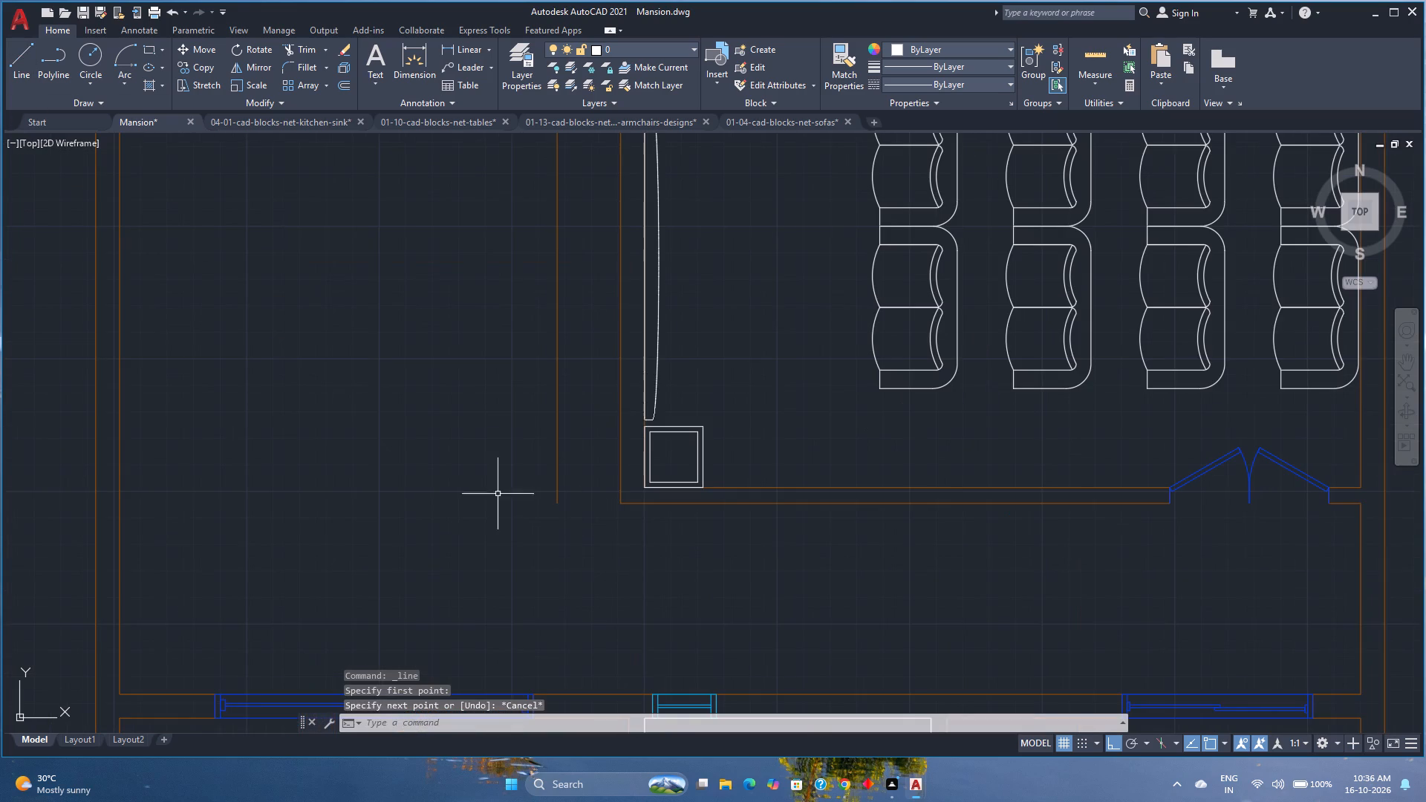
pyautogui.click(22, 75)
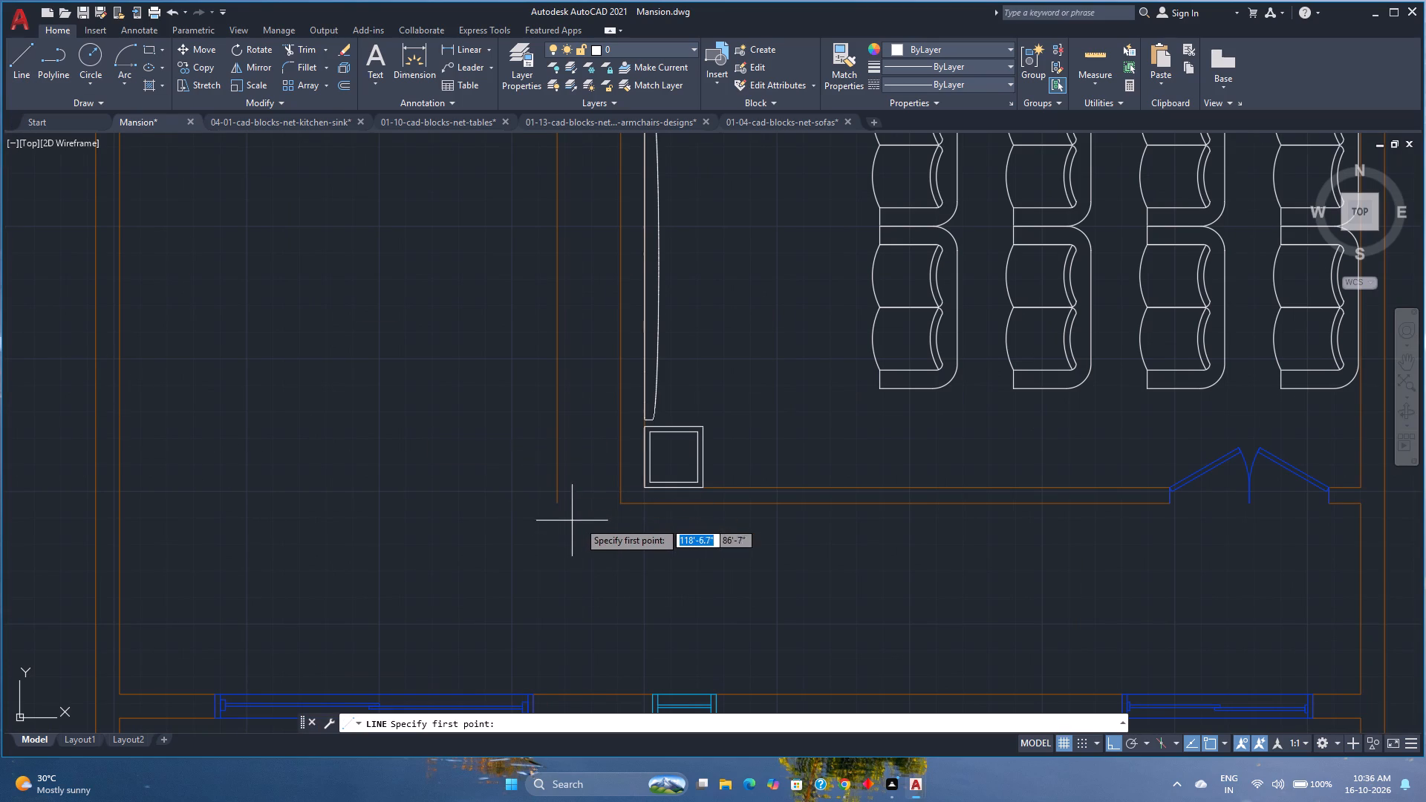
pyautogui.click(553, 503)
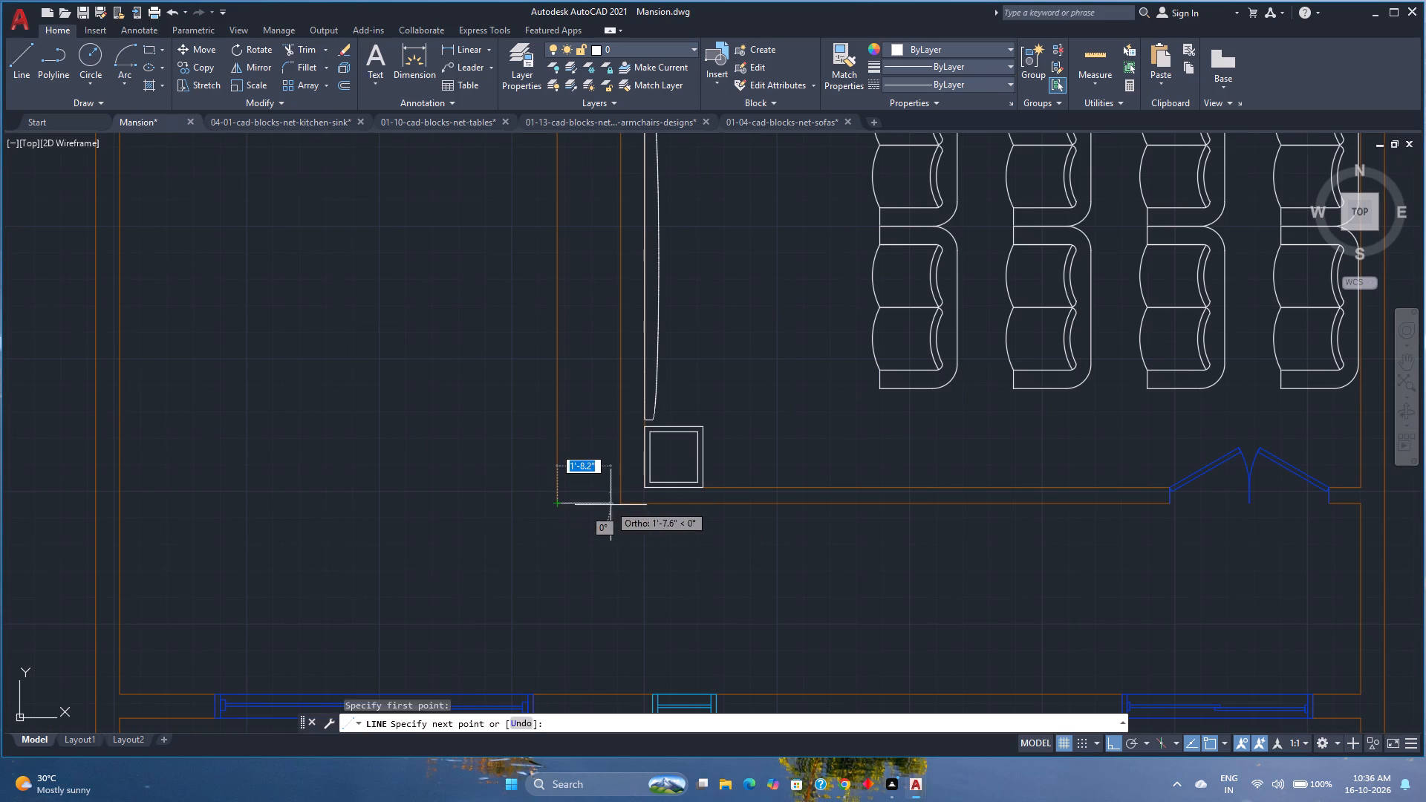
pyautogui.click(622, 505)
pyautogui.press('Escape')
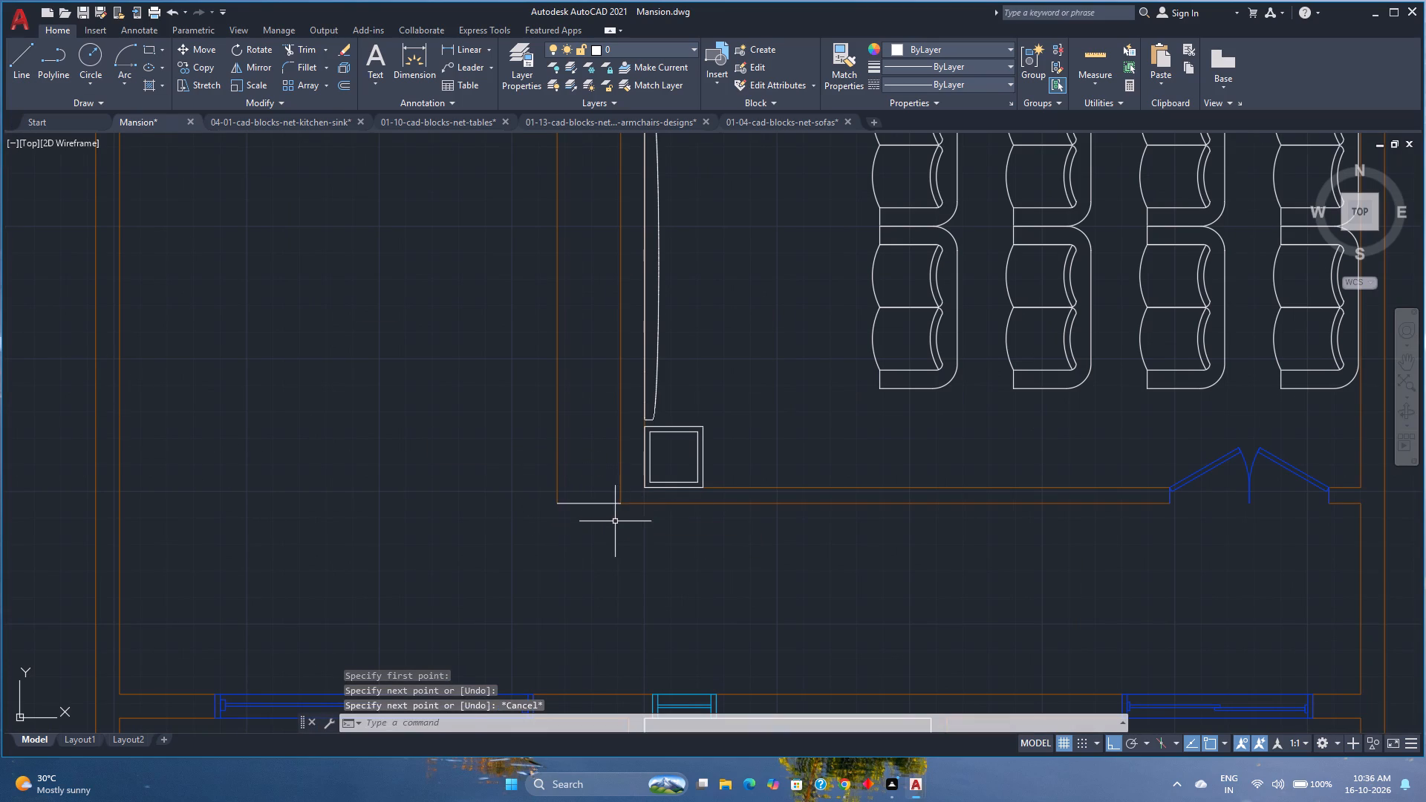
# Move the short closing line 6' north along the offset polyline.
pyautogui.click(613, 526)
pyautogui.click(584, 483)
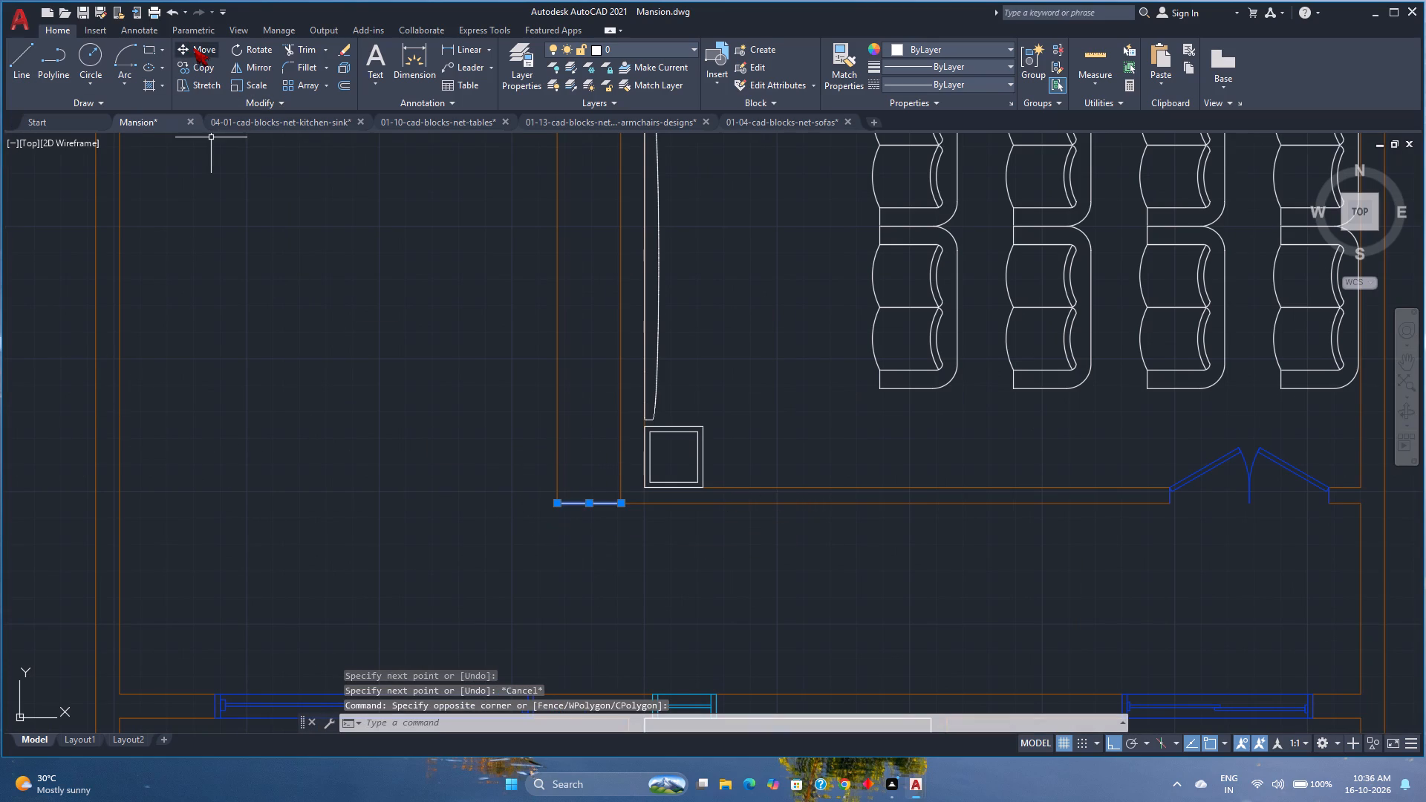
pyautogui.click(193, 48)
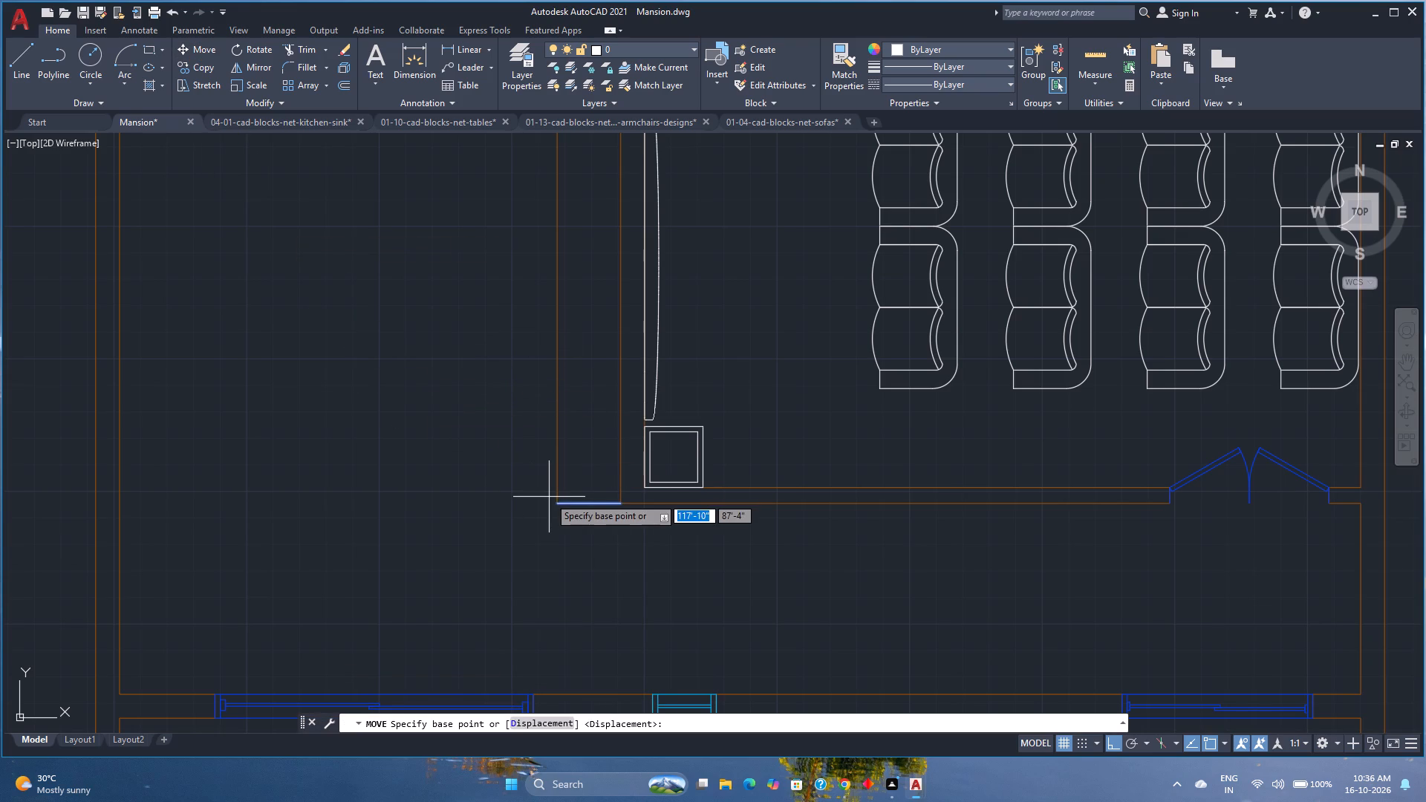
pyautogui.click(556, 504)
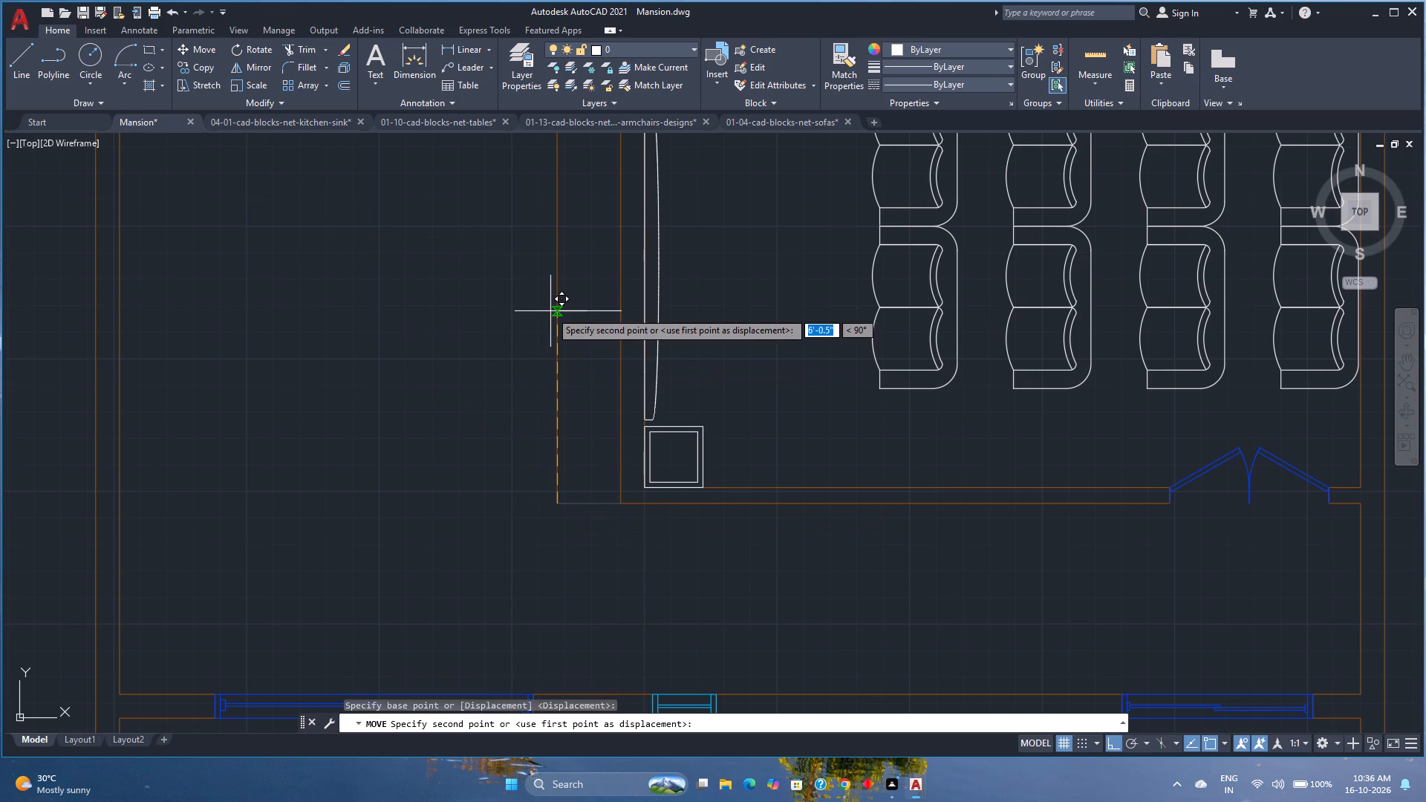
pyautogui.write("6'")
pyautogui.press('Return')
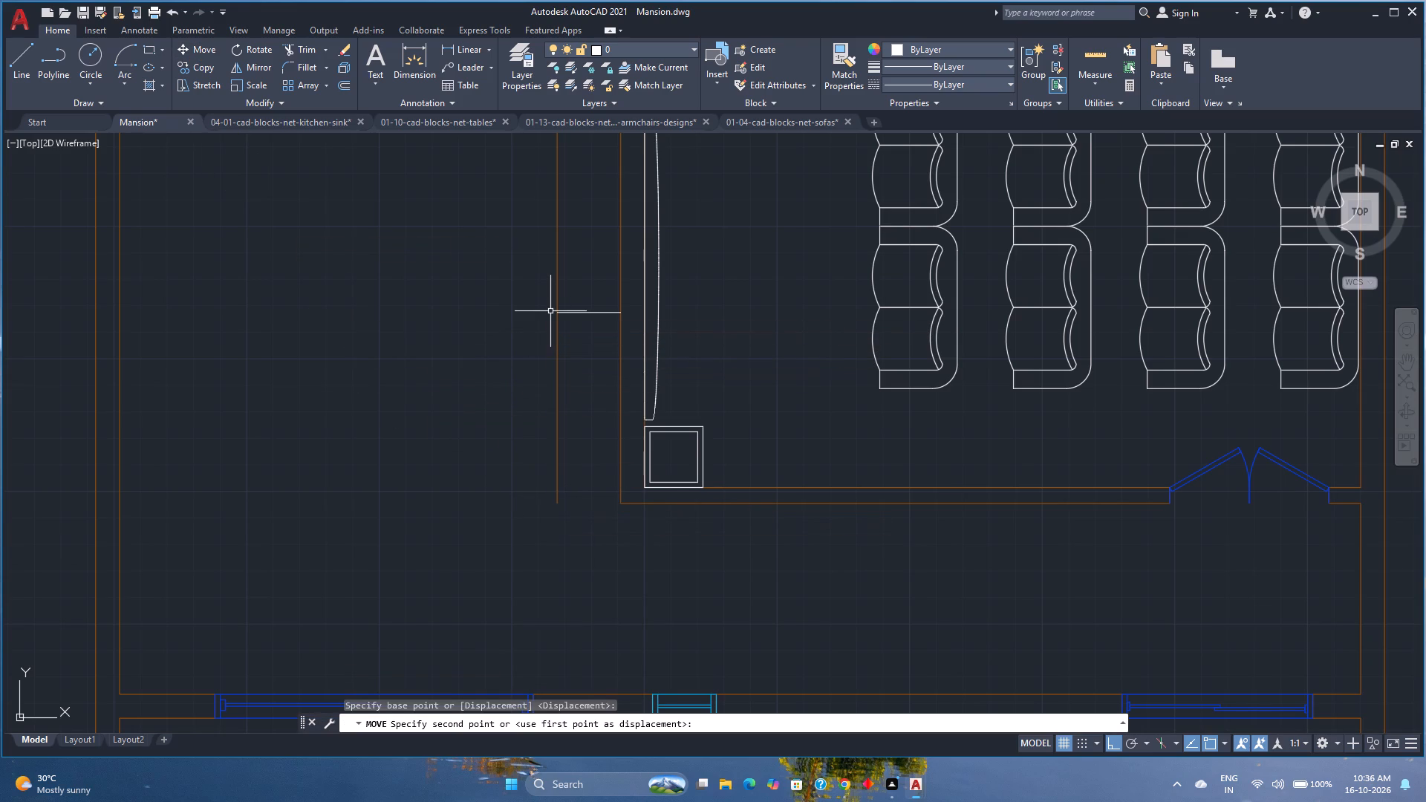
# Trim off the part of the offset line that extends below the short closing line.
pyautogui.write('tr')
pyautogui.press('Return')
pyautogui.click(564, 403)
pyautogui.click(507, 420)
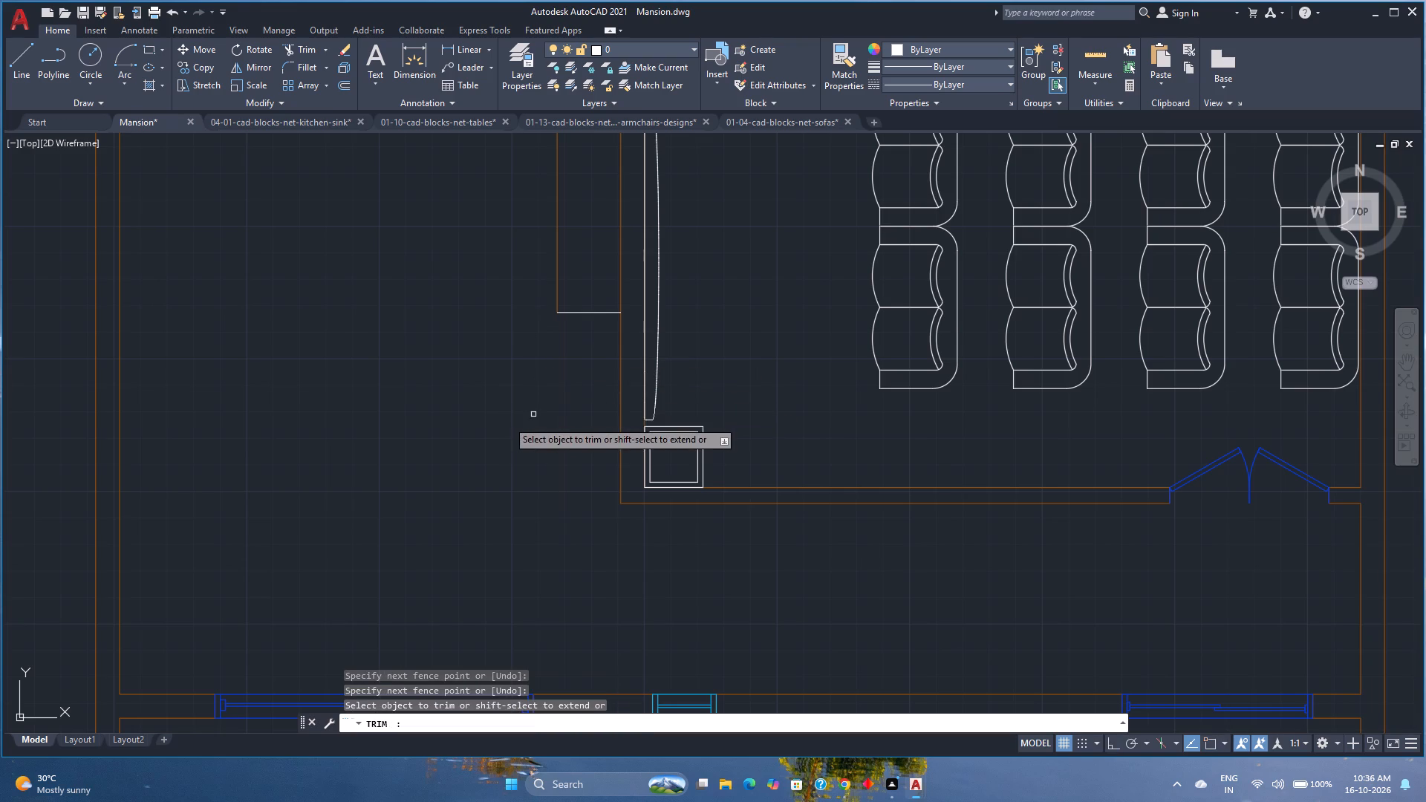
pyautogui.press('space')
# Put the short closing line on the Walls layer with its colour set to ByLayer.
pyautogui.click(591, 325)
pyautogui.click(585, 298)
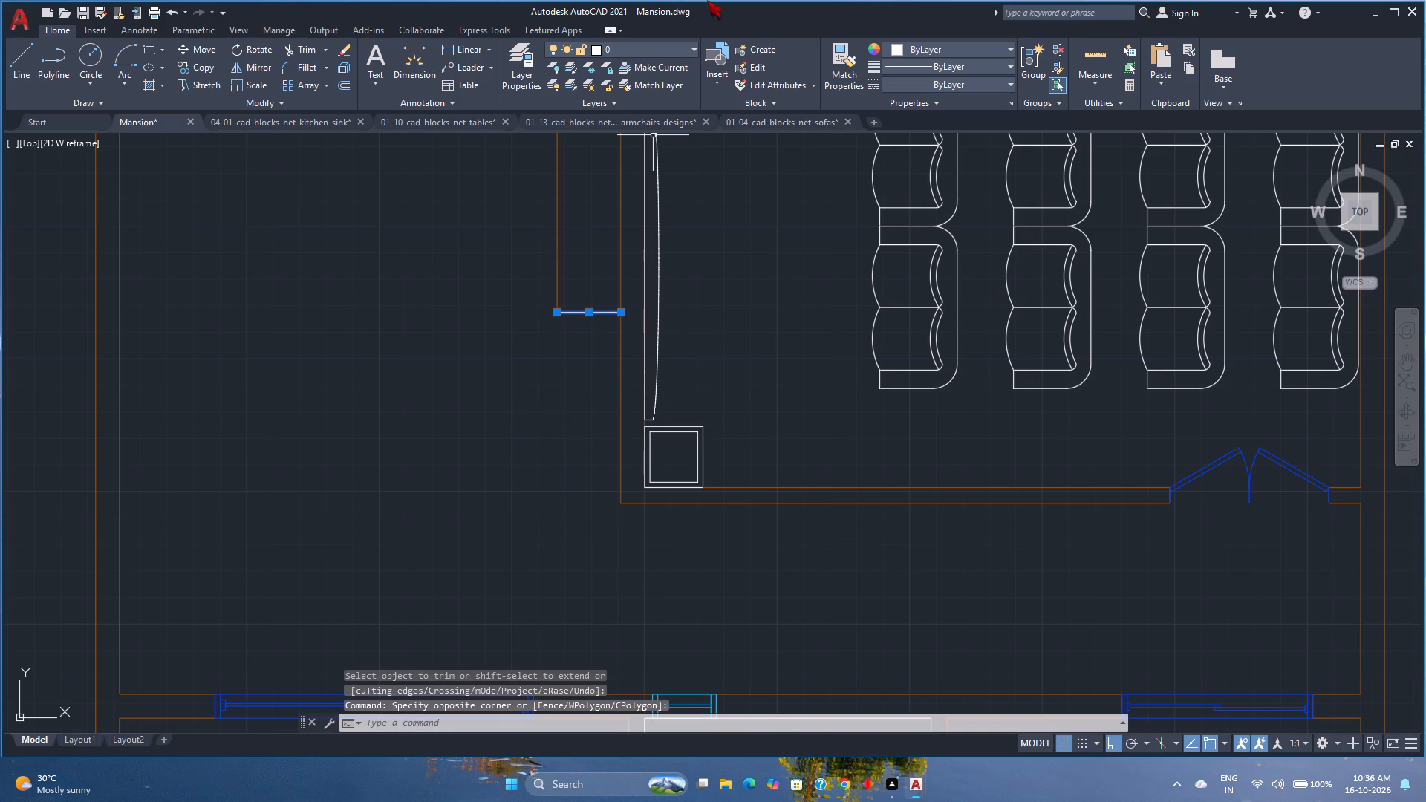
pyautogui.click(941, 46)
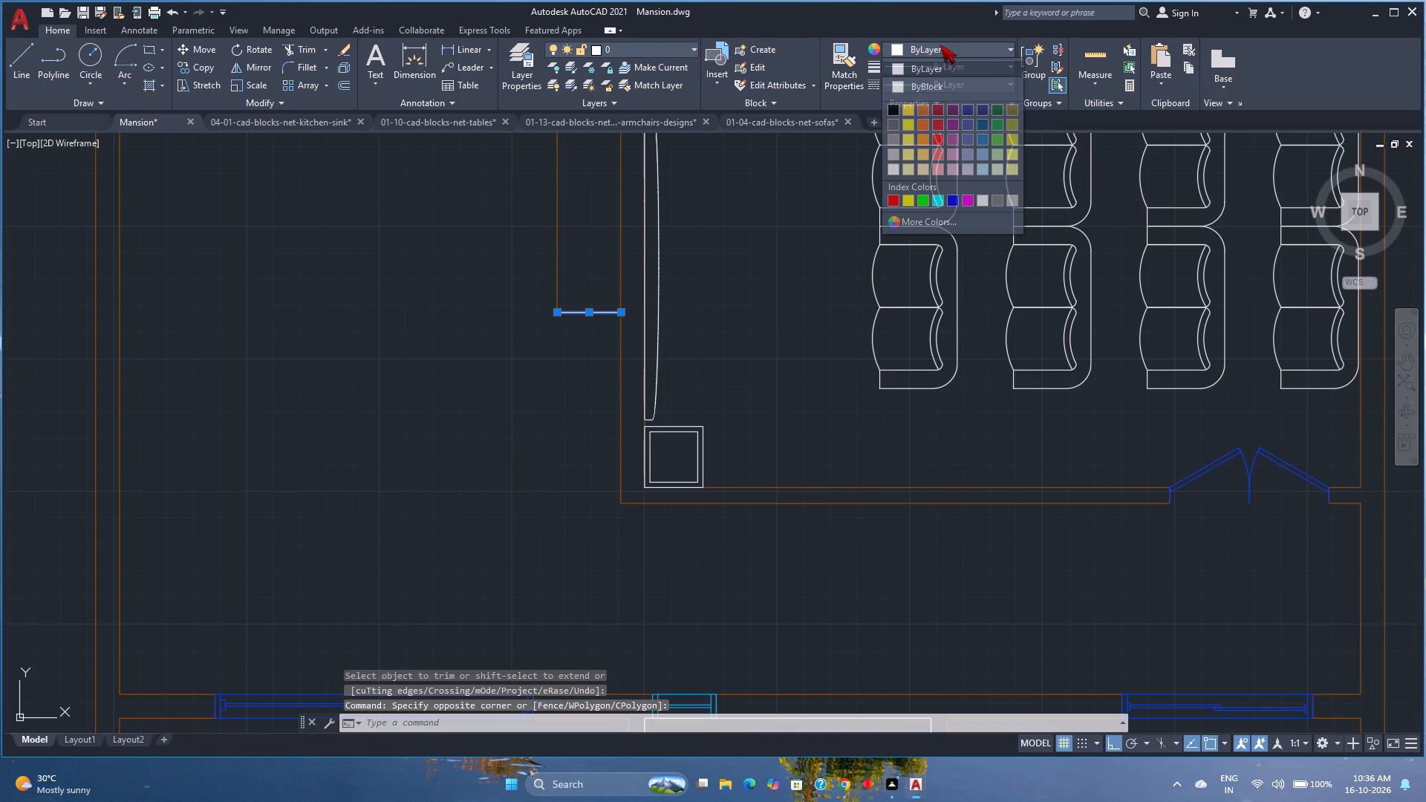
pyautogui.click(931, 68)
pyautogui.click(662, 53)
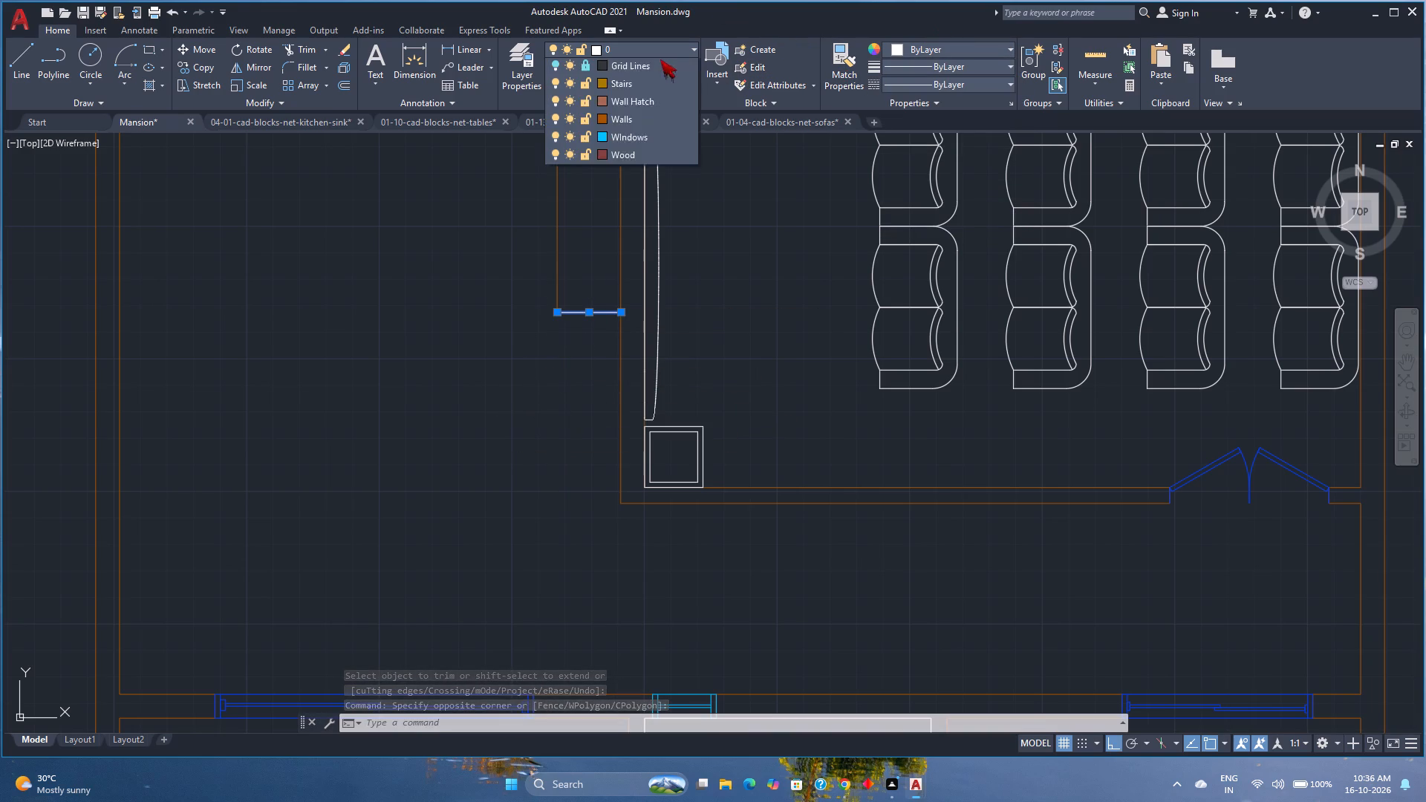
pyautogui.click(651, 193)
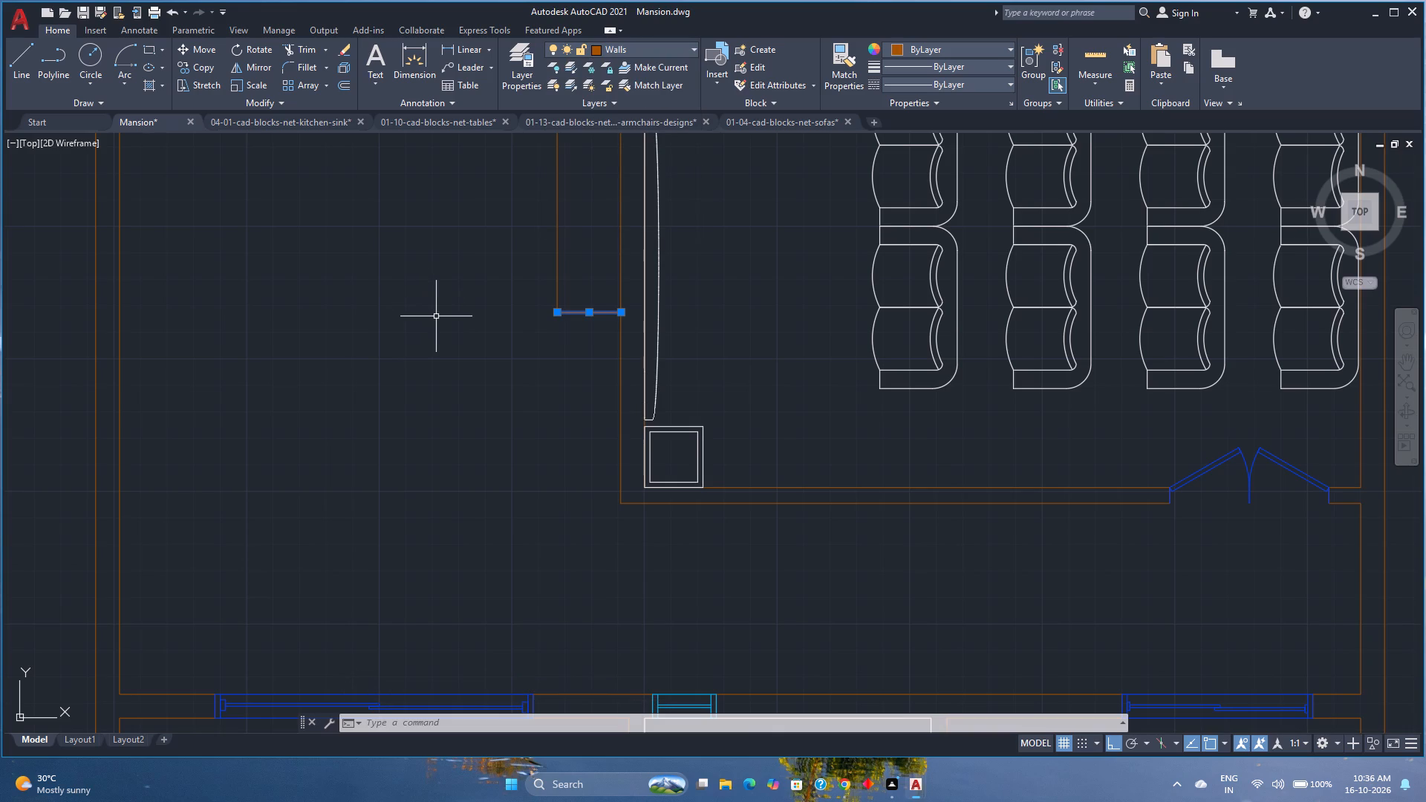
pyautogui.press('Escape')
# Join the short closing line and the offset polyline into a single polyline.
pyautogui.moveTo(436, 316); pyautogui.dragTo(527, 487, button='middle')
pyautogui.middleClick(527, 488)
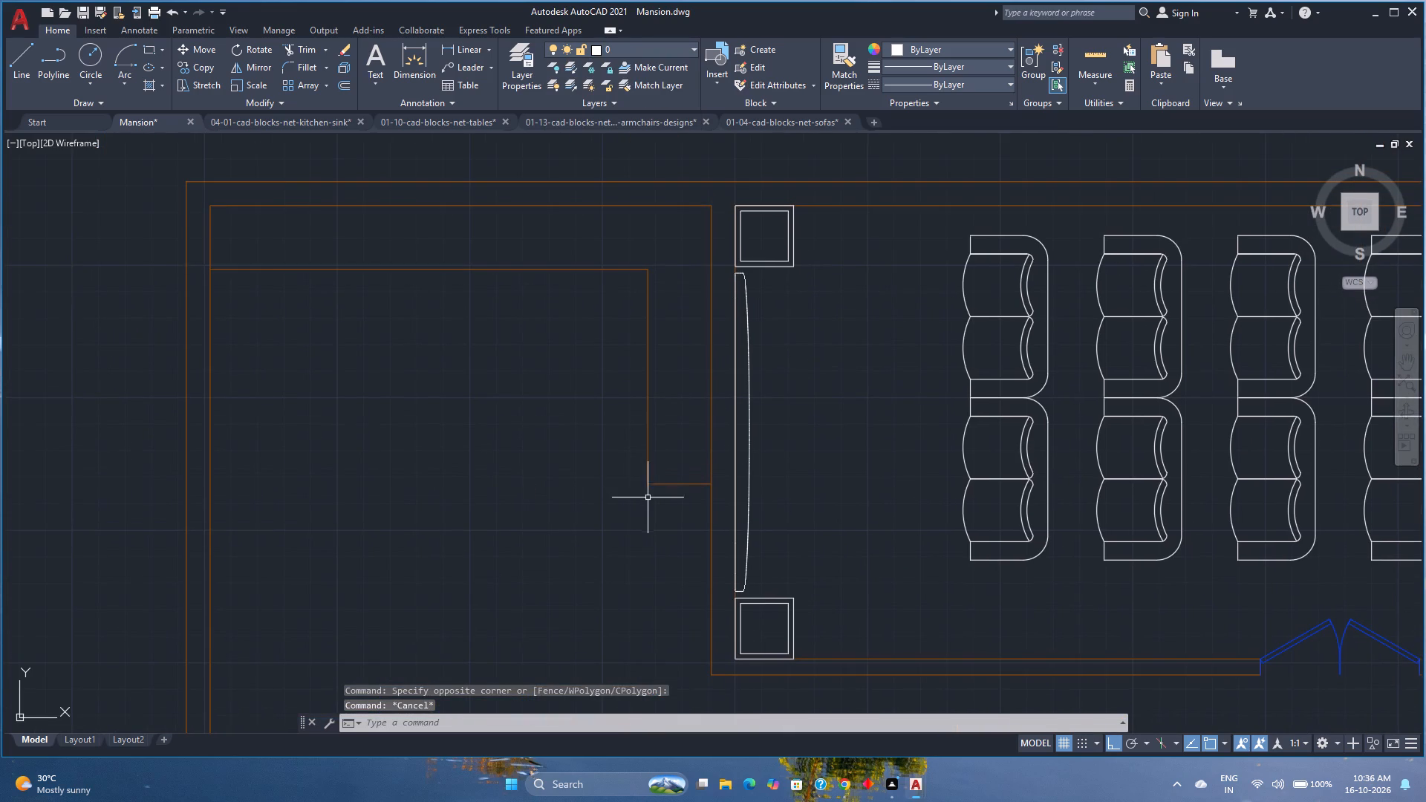
pyautogui.click(655, 502)
pyautogui.click(604, 385)
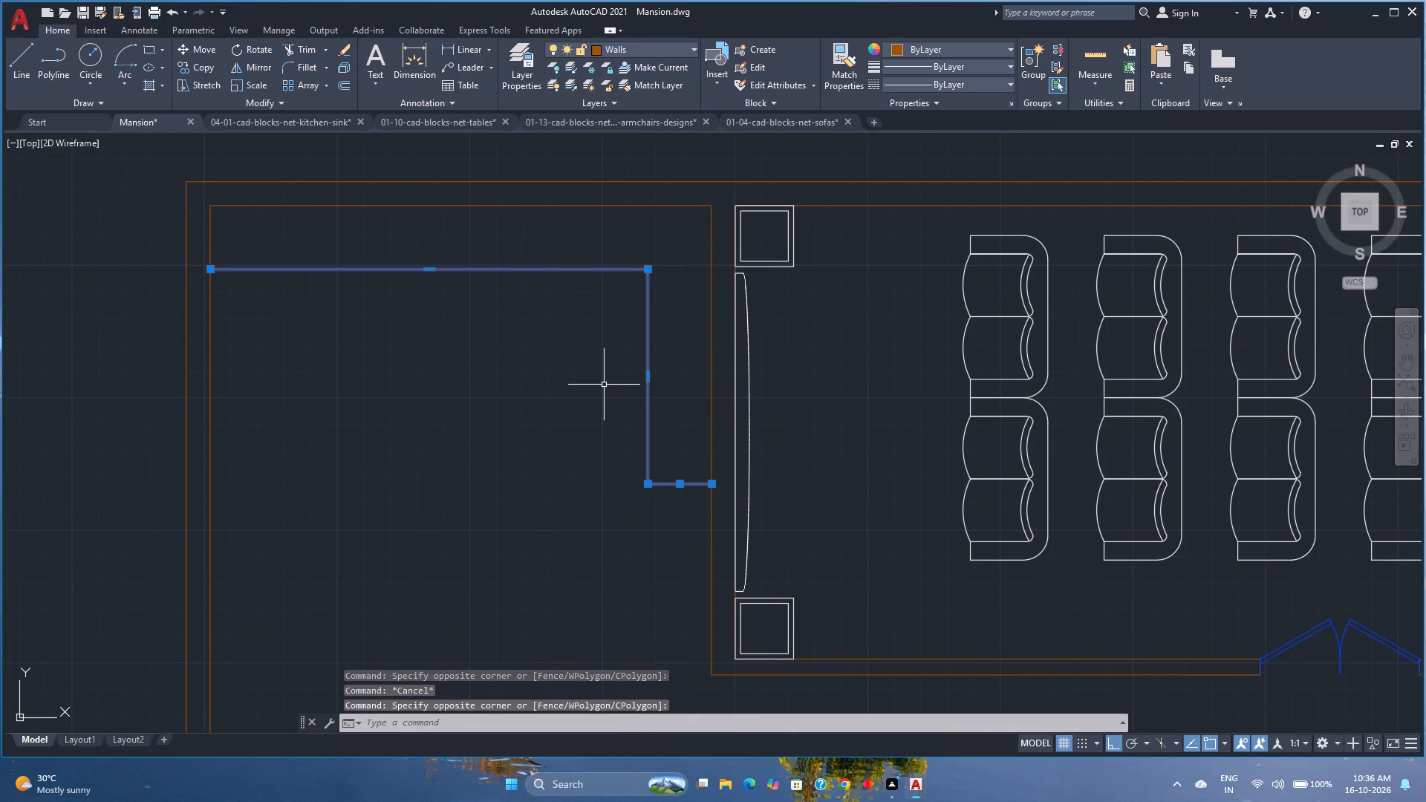
pyautogui.press('j')
pyautogui.press('Return')
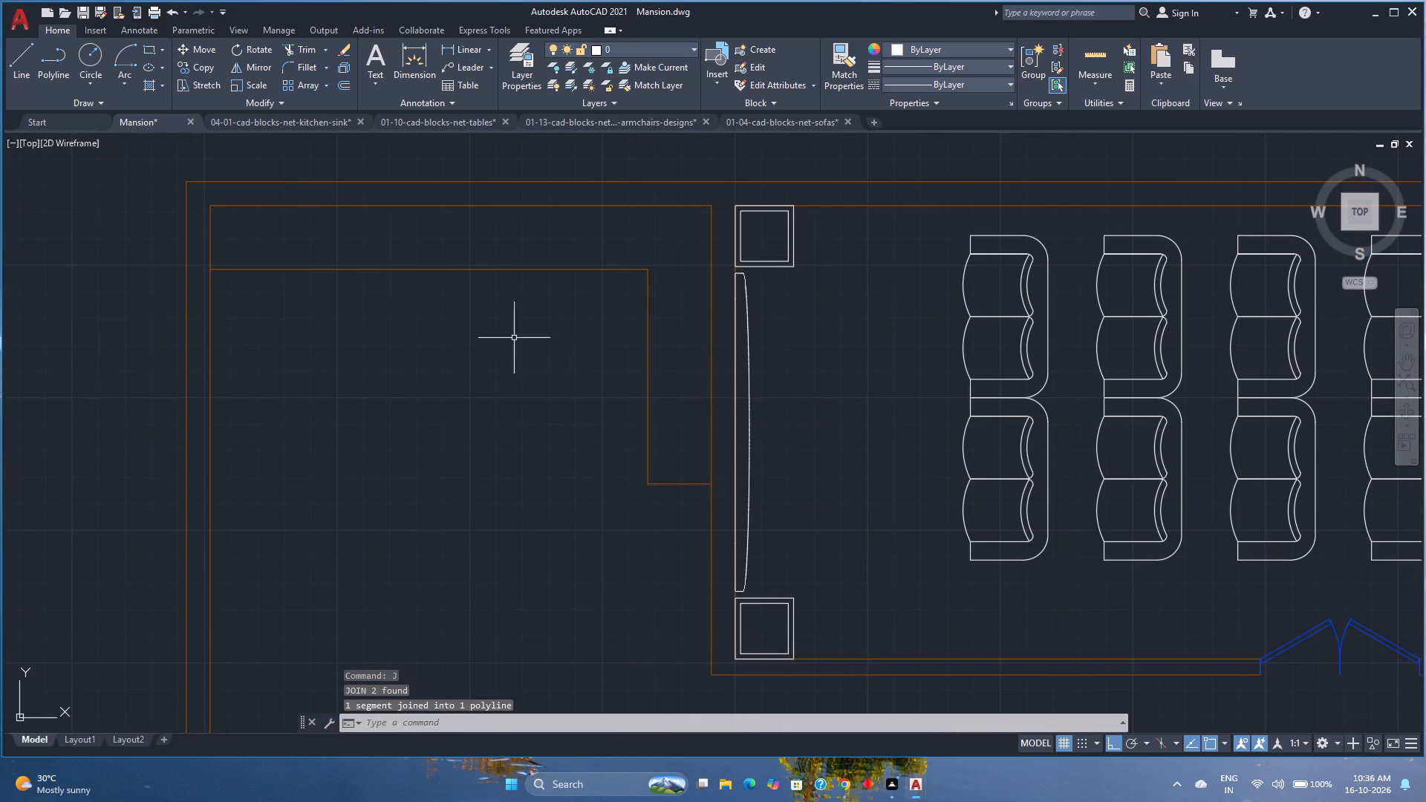
# Offset the joined strip outline 3" toward the inside of the open area.
pyautogui.click(348, 88)
pyautogui.press('3')
pyautogui.press('Return')
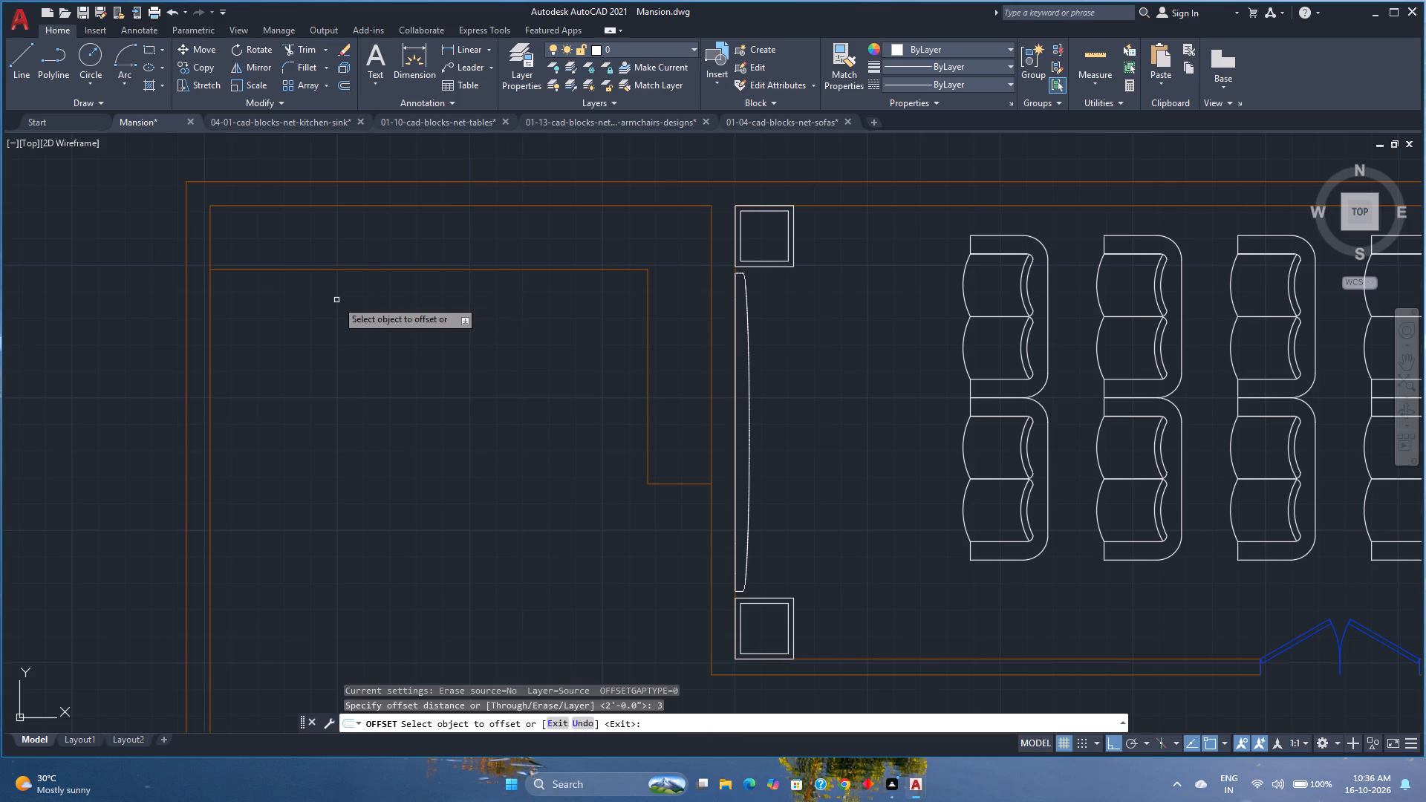
pyautogui.click(307, 267)
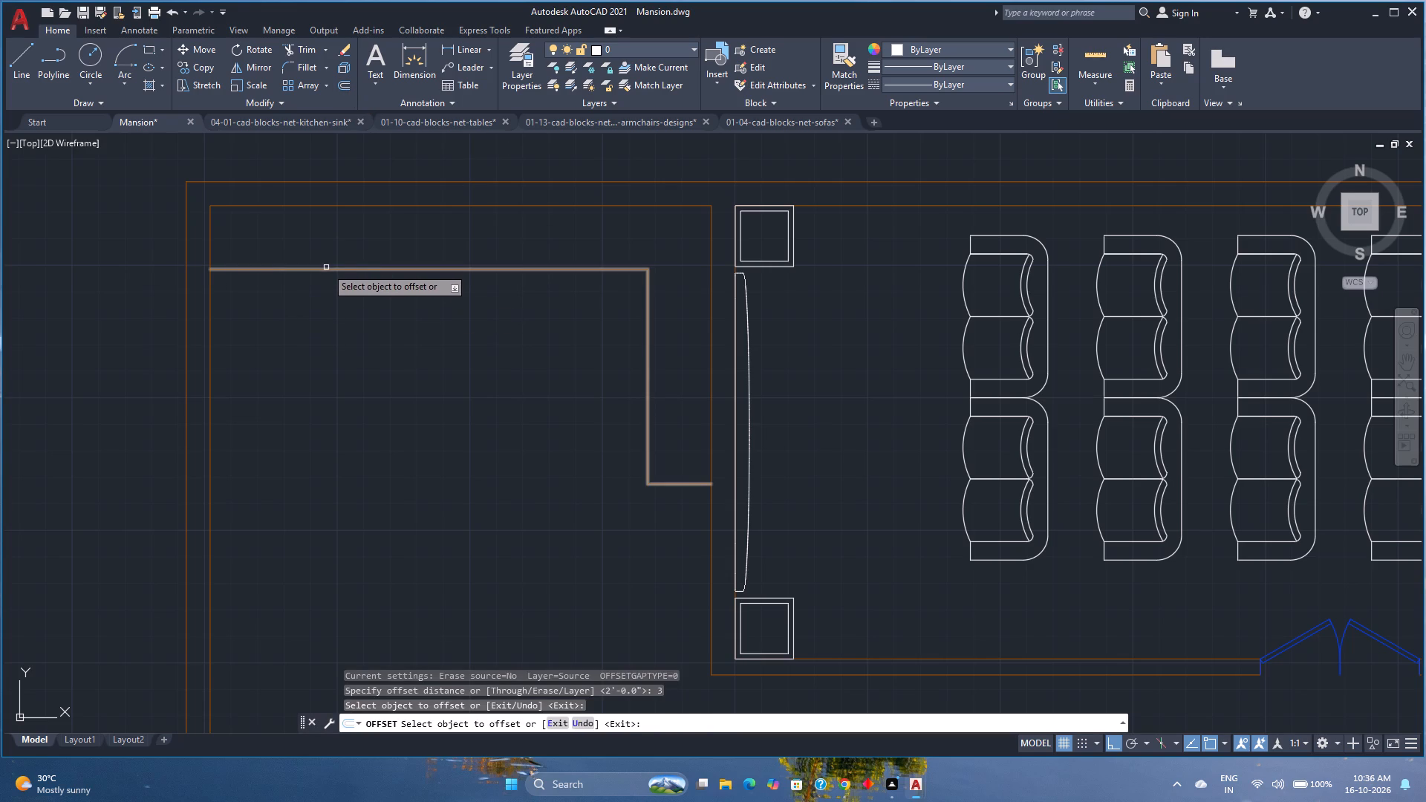
pyautogui.click(326, 267)
pyautogui.click(315, 301)
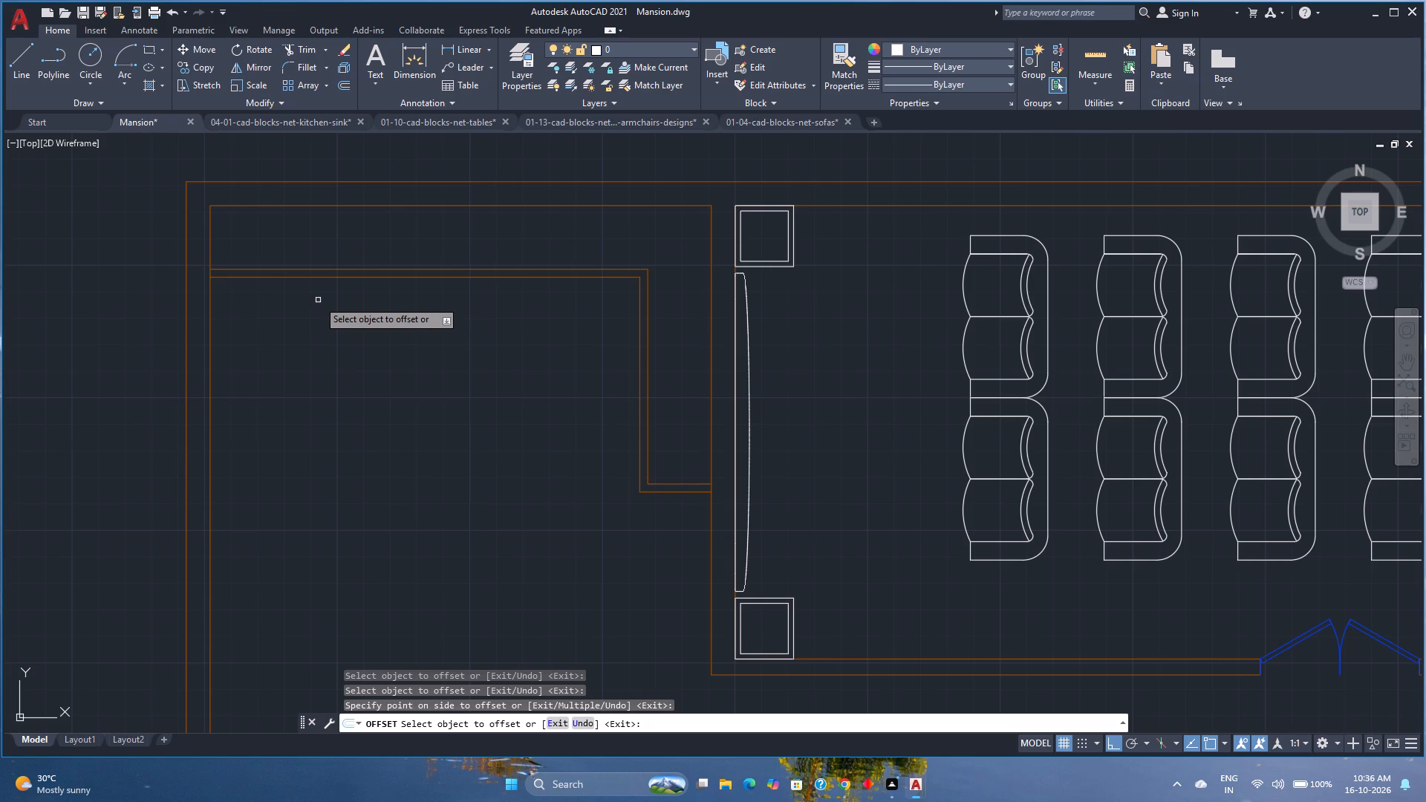
pyautogui.press('Escape')
# Examine the open area with its new double outline and the surrounding rooms in the middle floor plan.
pyautogui.scroll(-2, 358, 374)
pyautogui.moveTo(358, 374); pyautogui.dragTo(382, 284, button='middle')
pyautogui.middleClick(382, 284)
pyautogui.scroll(1, 351, 463)
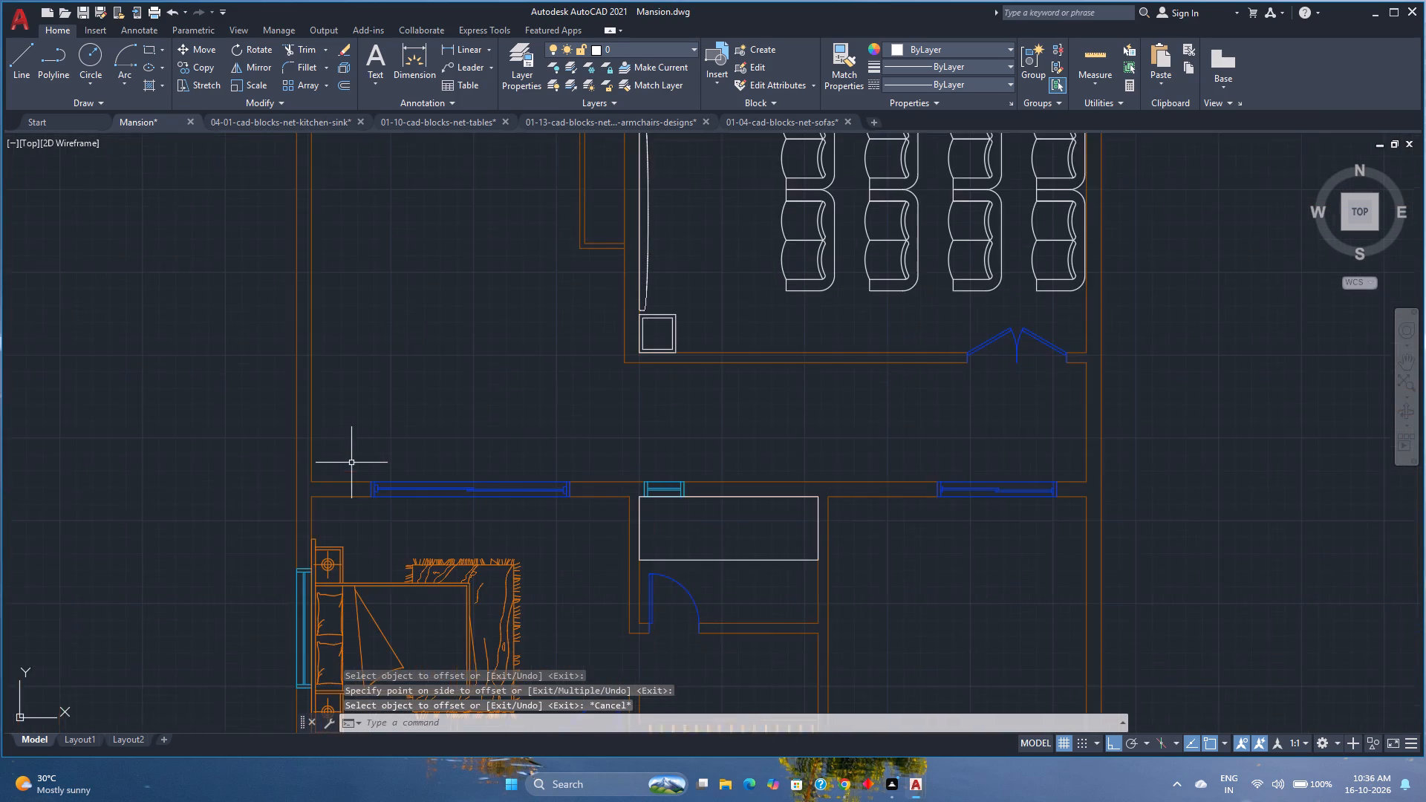
pyautogui.moveTo(351, 463); pyautogui.dragTo(371, 413, button='middle')
pyautogui.scroll(-2, 375, 413)
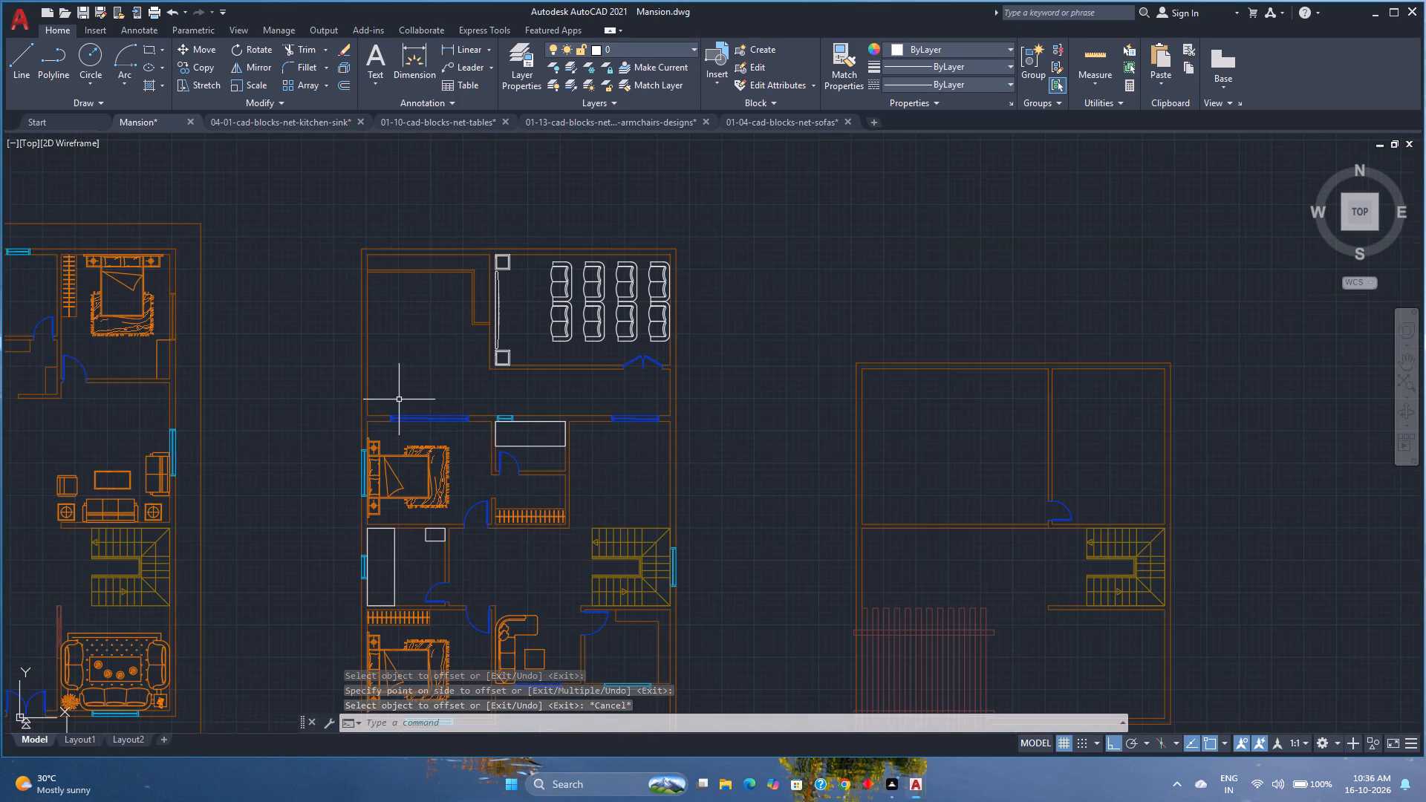
pyautogui.moveTo(399, 400); pyautogui.dragTo(374, 402, button='middle')
pyautogui.middleClick(373, 402)
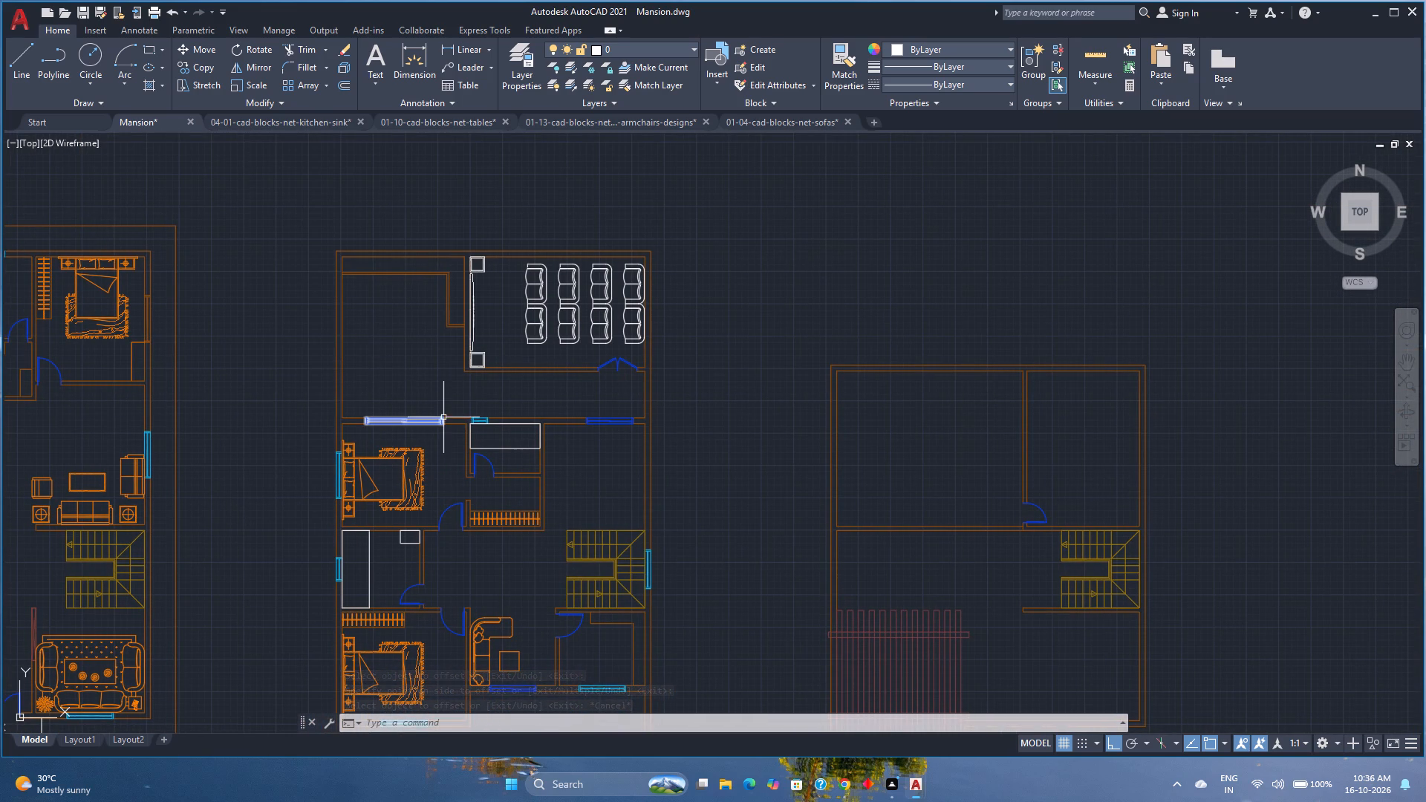
pyautogui.scroll(1, 589, 417)
pyautogui.moveTo(589, 417); pyautogui.dragTo(611, 464, button='middle')
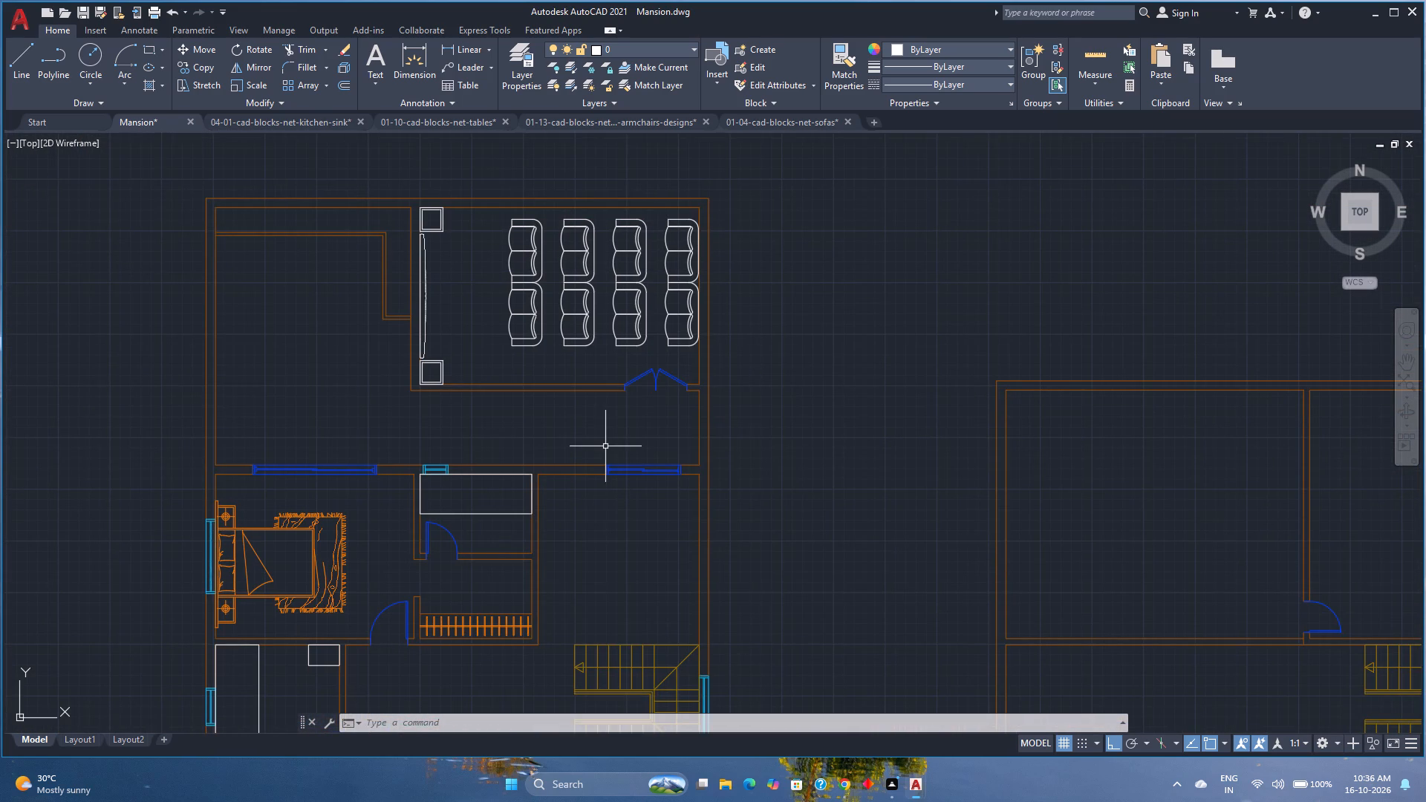
# Save the drawing.
pyautogui.hotkey('ctrl', 's')
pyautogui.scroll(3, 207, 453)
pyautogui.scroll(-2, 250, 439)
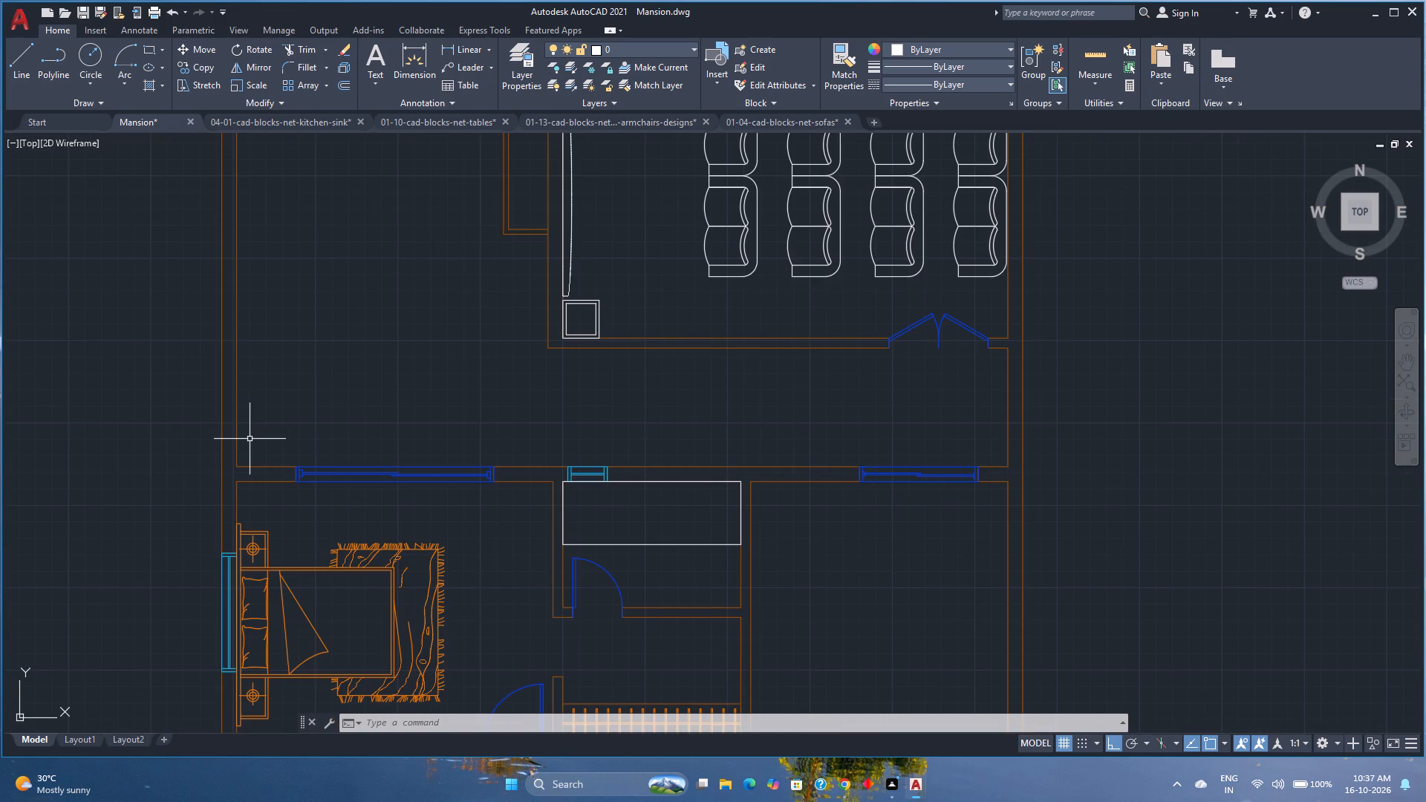
# Fillet the outer west wall line with the bedroom's north wall line to form the bedroom's outer corner.
pyautogui.click(291, 68)
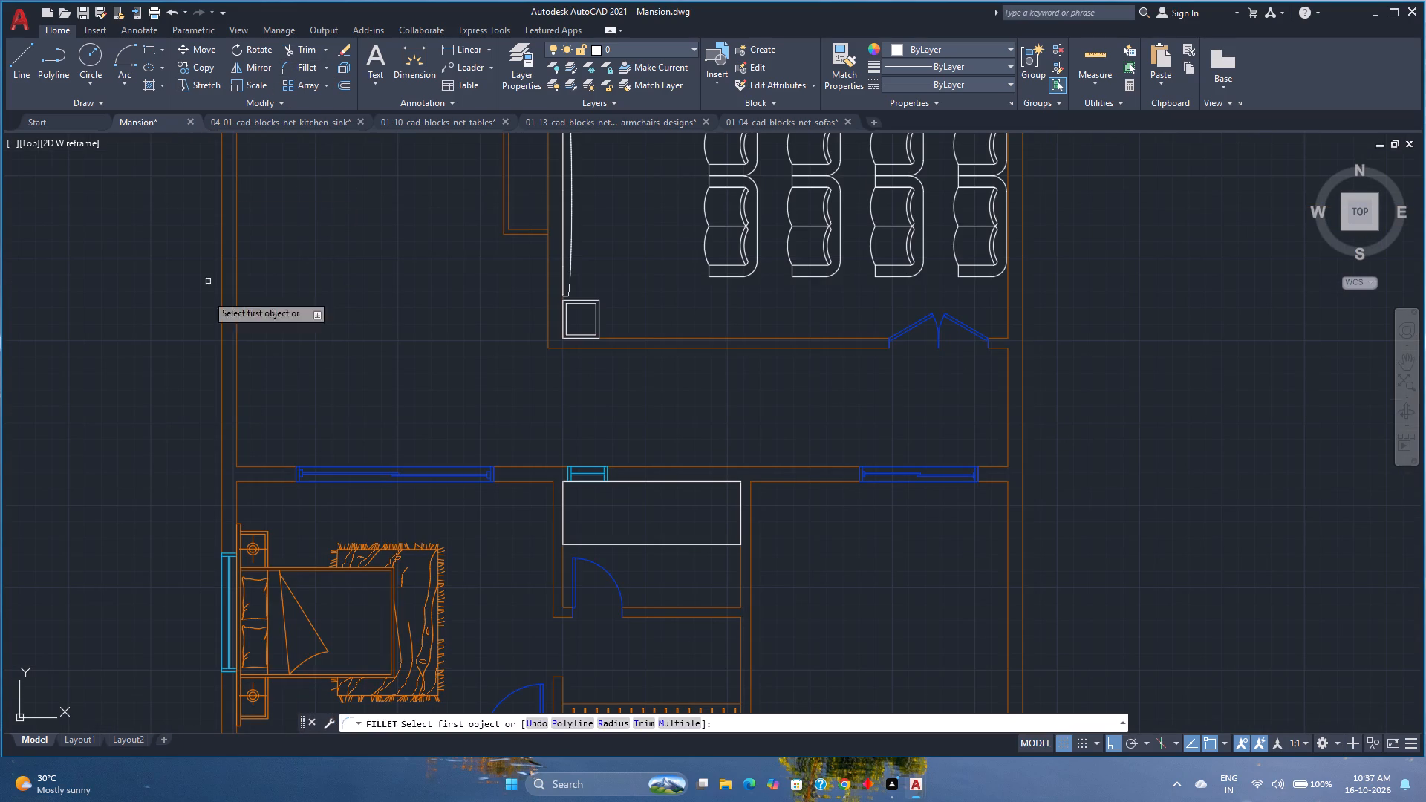
pyautogui.click(221, 492)
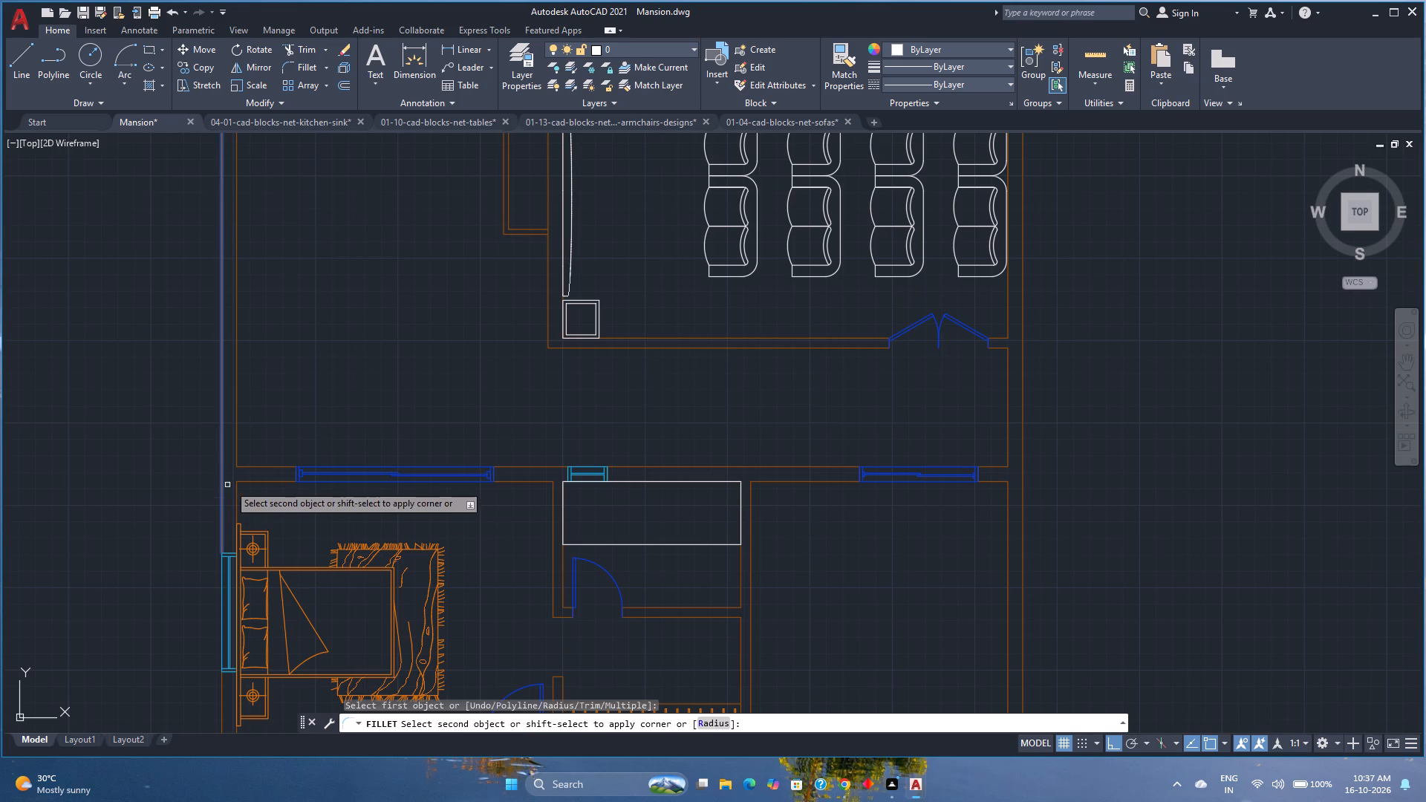
pyautogui.click(257, 469)
pyautogui.scroll(-1, 296, 412)
pyautogui.moveTo(297, 412); pyautogui.dragTo(353, 505, button='middle')
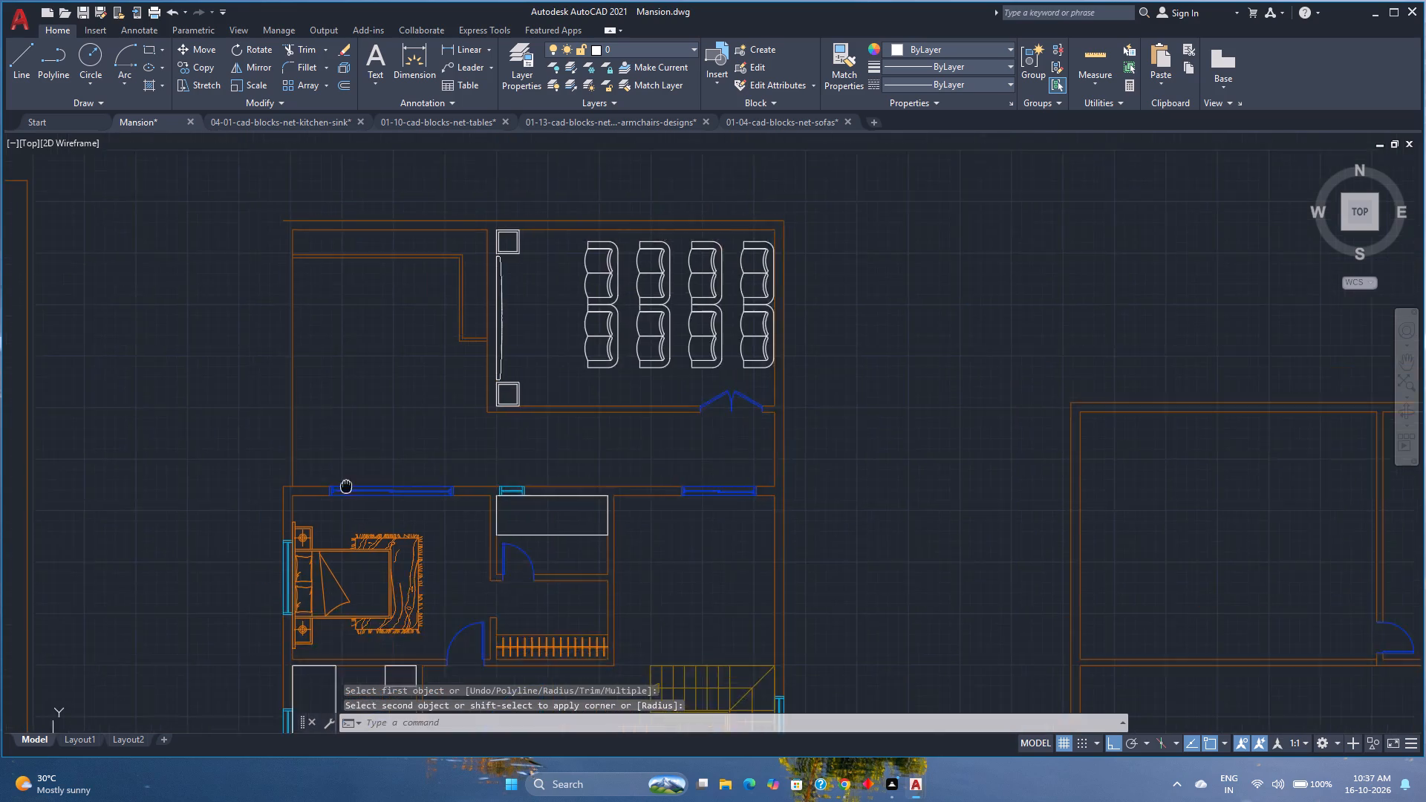
pyautogui.moveTo(353, 505); pyautogui.dragTo(356, 525, button='middle')
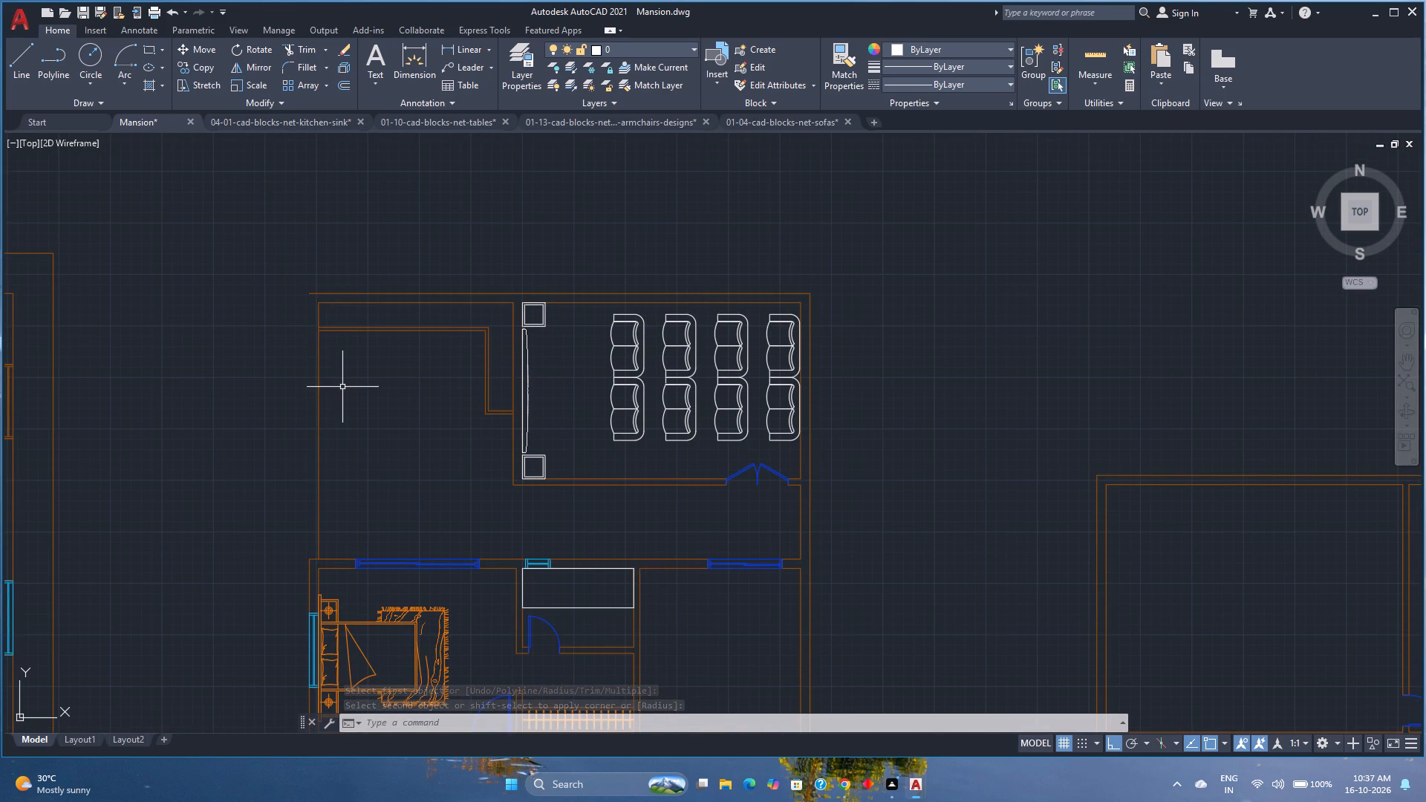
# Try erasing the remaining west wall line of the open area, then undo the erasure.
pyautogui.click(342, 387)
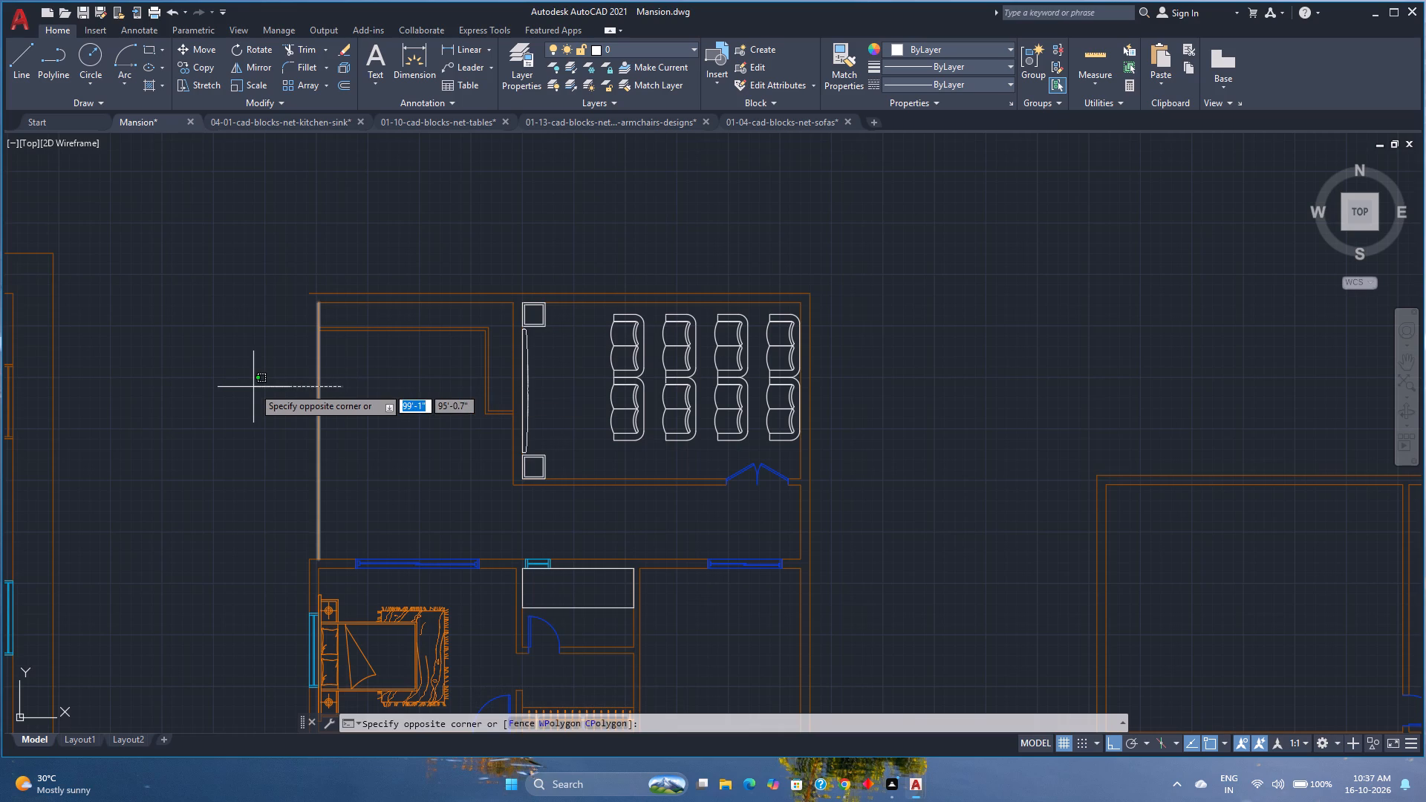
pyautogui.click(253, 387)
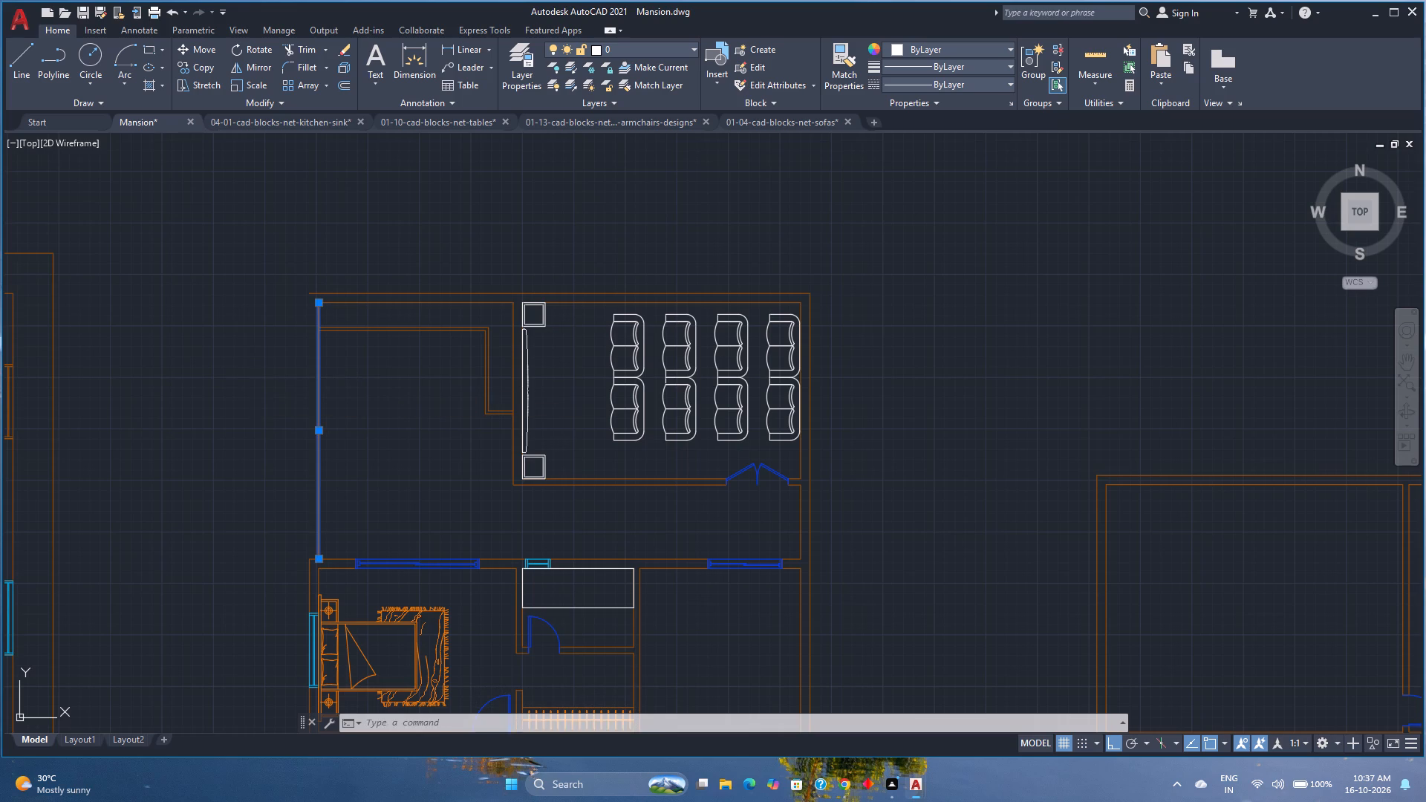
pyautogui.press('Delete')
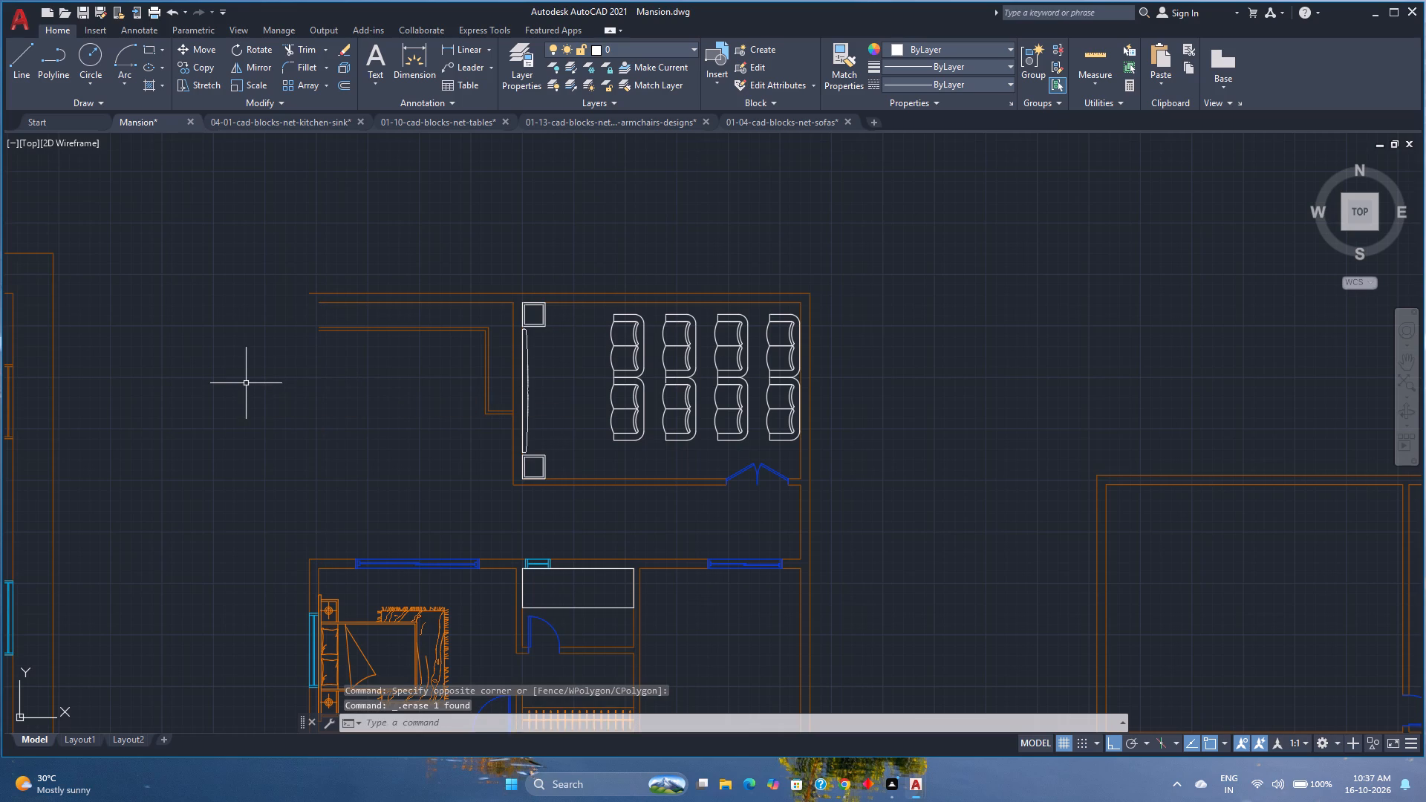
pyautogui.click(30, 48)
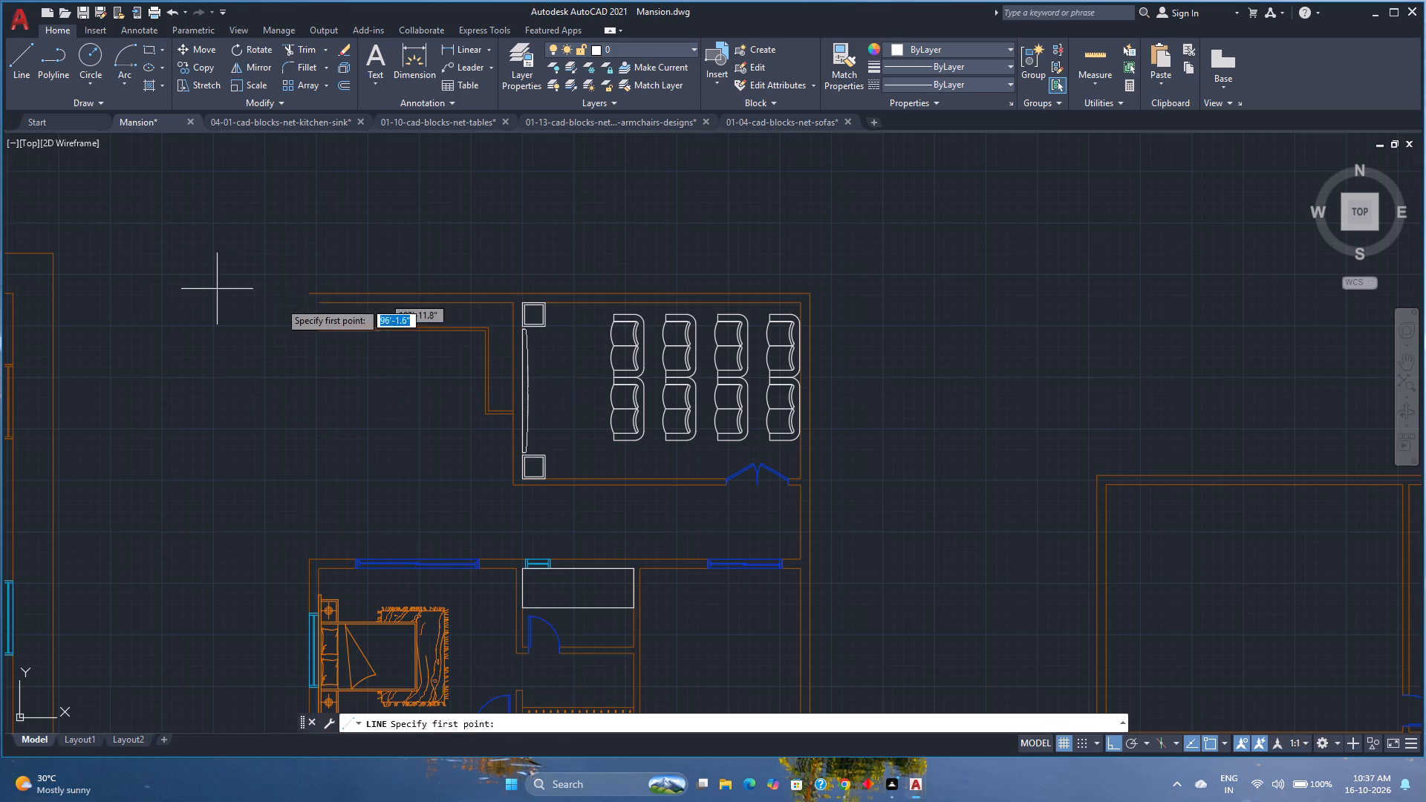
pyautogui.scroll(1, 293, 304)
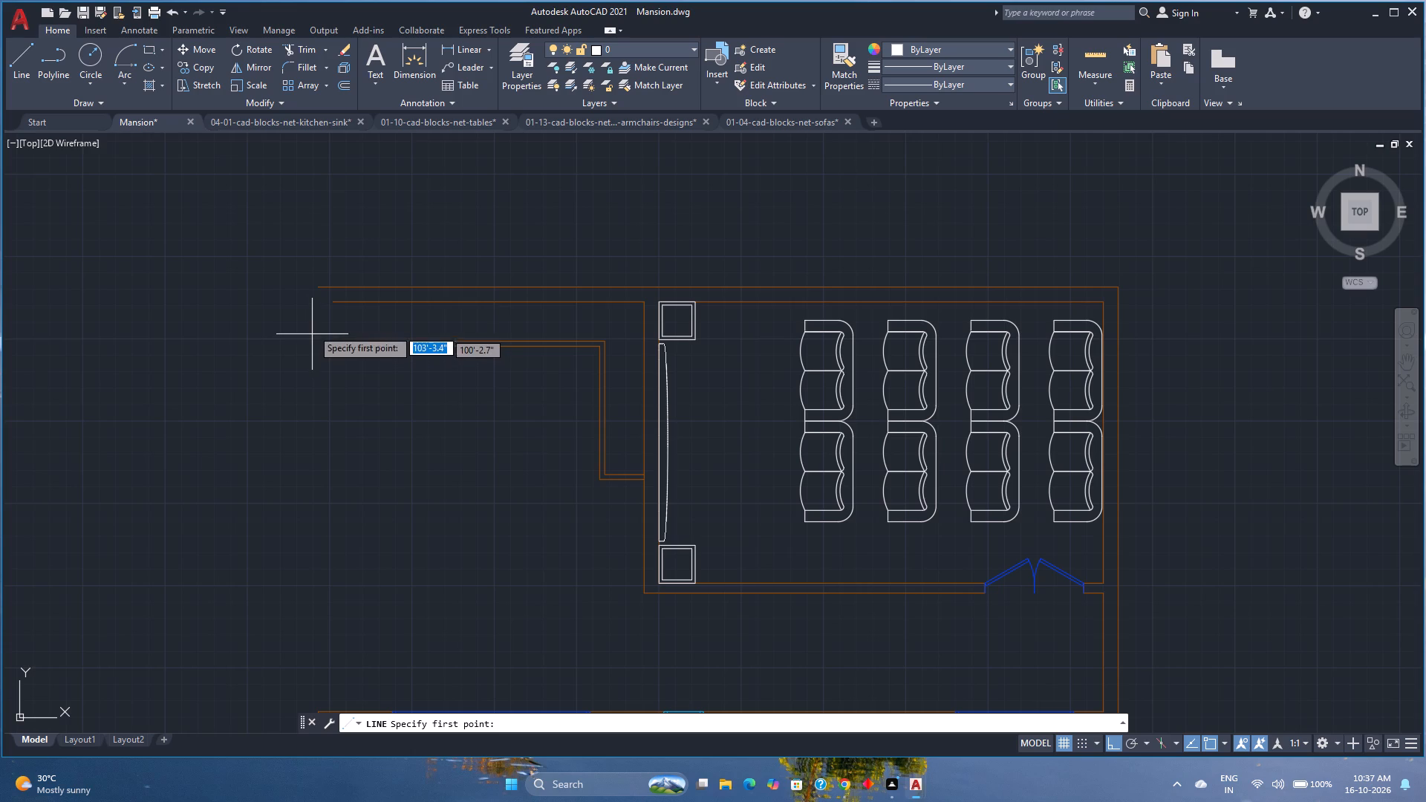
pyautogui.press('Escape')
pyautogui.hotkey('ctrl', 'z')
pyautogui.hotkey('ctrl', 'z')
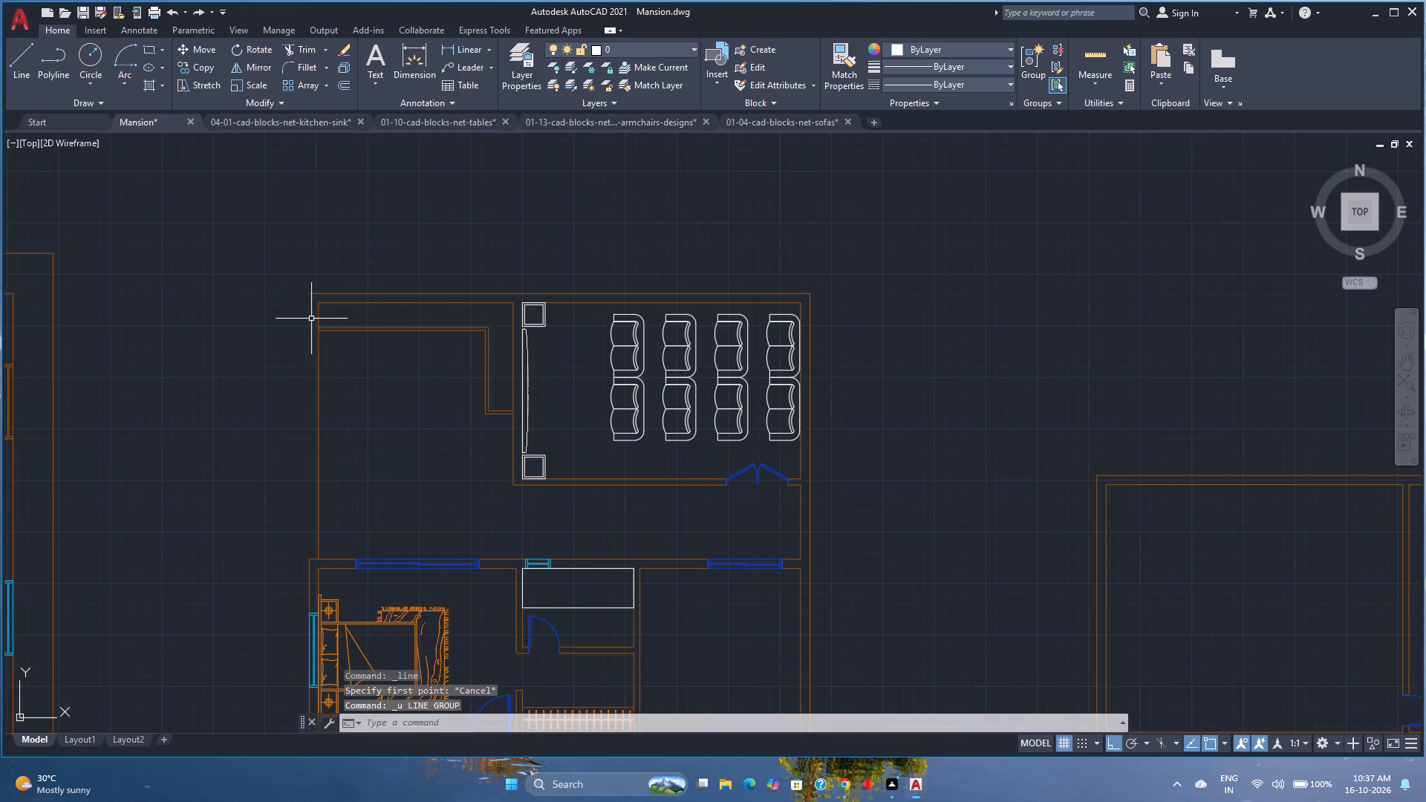
# Fillet the outer north wall line with the open area's remaining west wall line to join them at the corner.
pyautogui.click(293, 65)
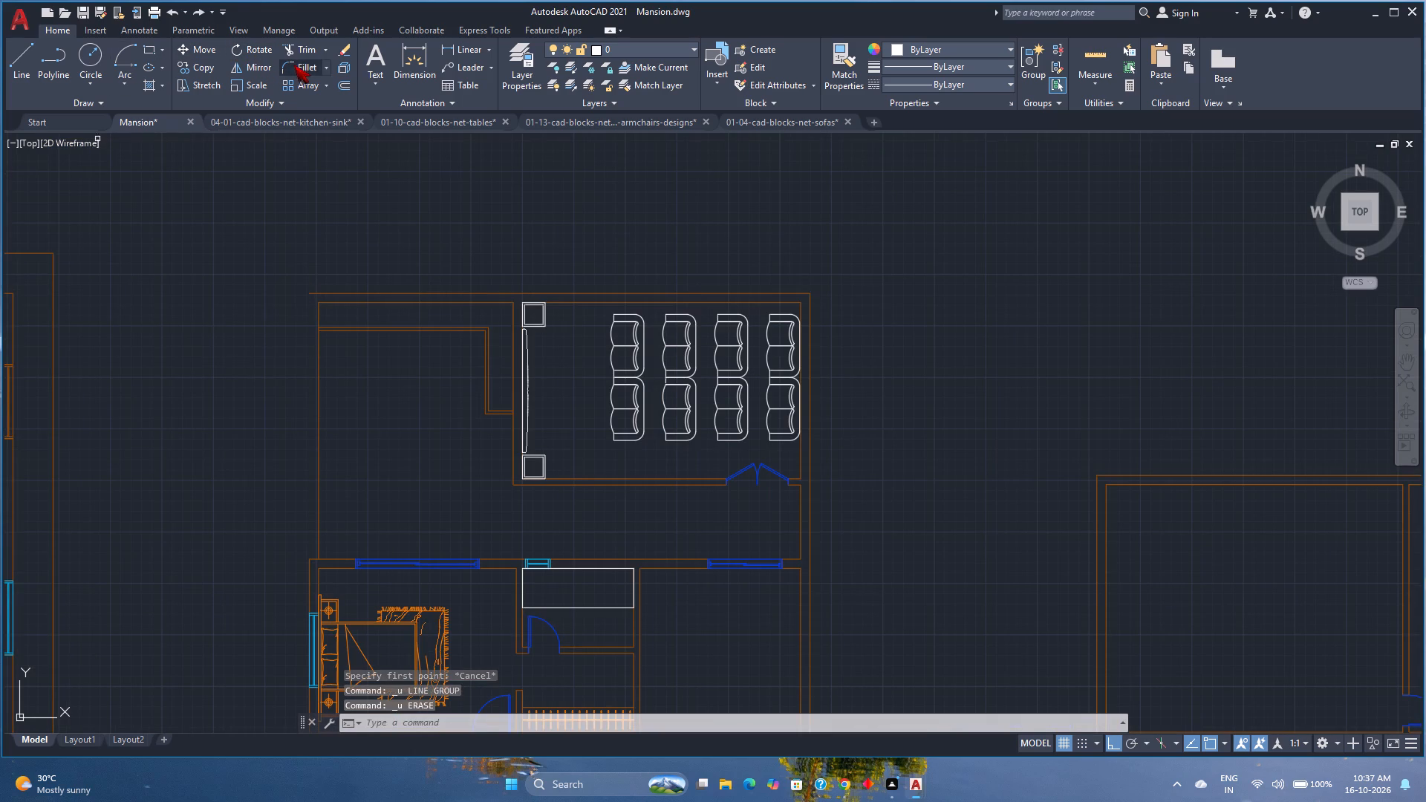
pyautogui.click(335, 293)
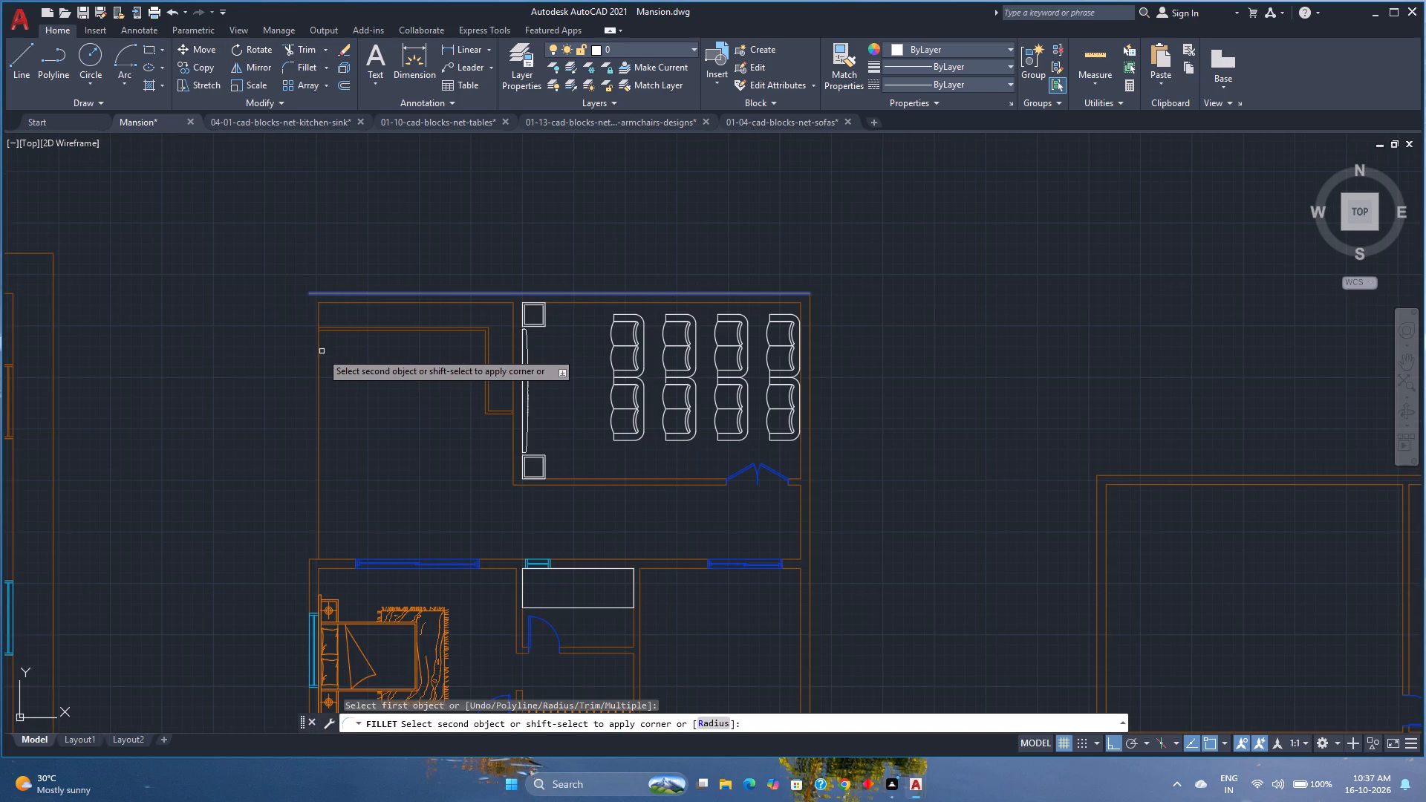
pyautogui.click(320, 353)
pyautogui.press('Escape')
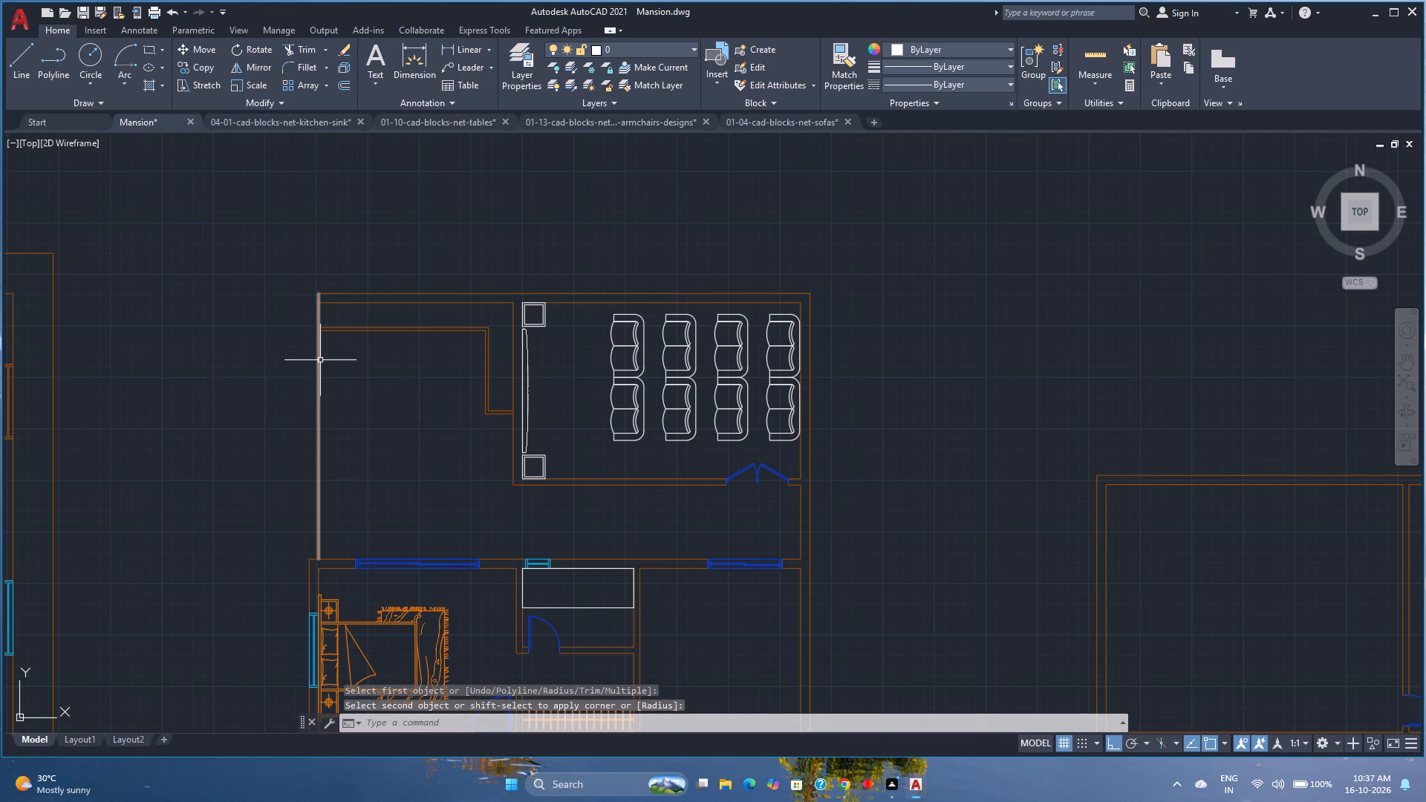
# Save the drawing.
pyautogui.hotkey('ctrl', 's')
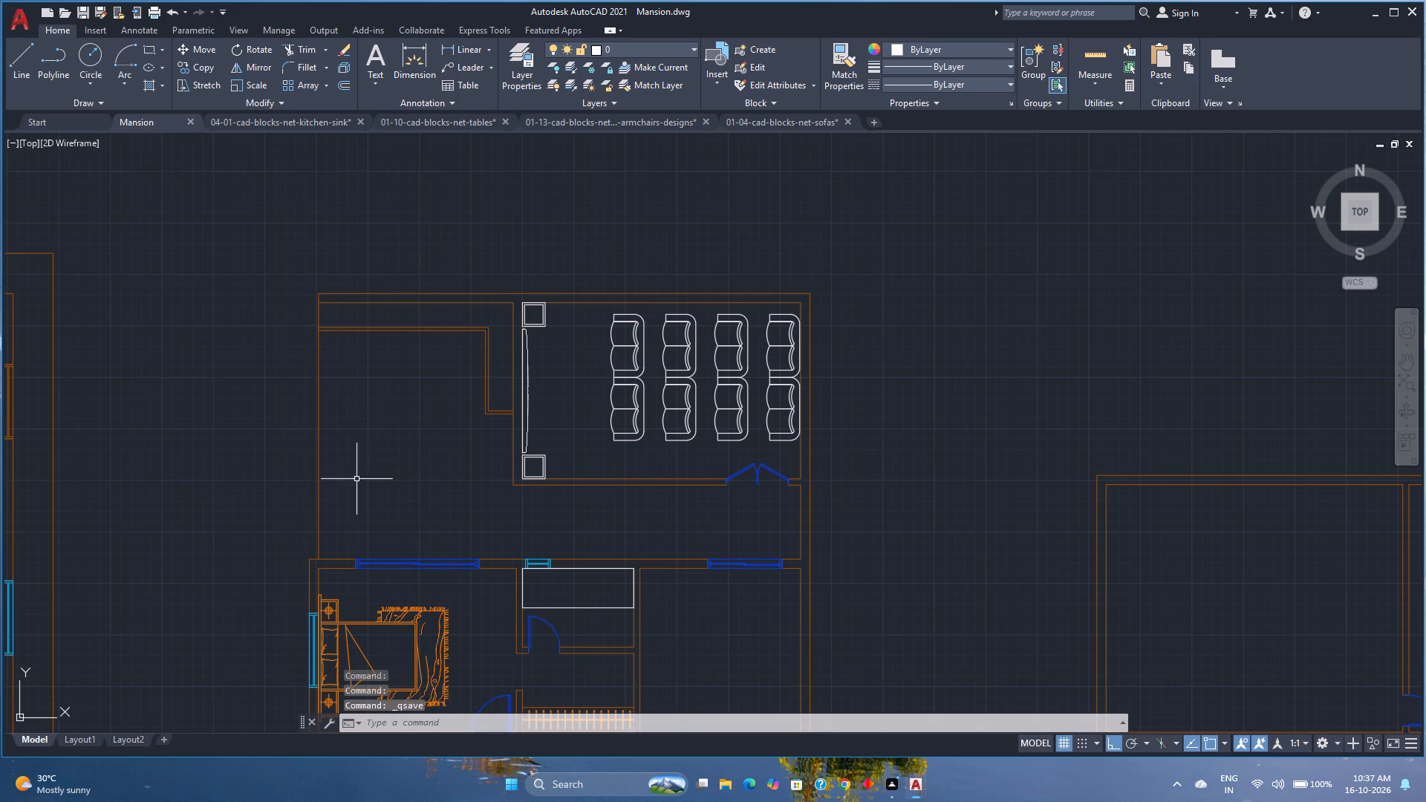
# Trim away the open area's west wall line between the strip outline and the bedroom's north wall.
pyautogui.scroll(1, 336, 536)
pyautogui.moveTo(336, 536); pyautogui.dragTo(340, 526, button='middle')
pyautogui.middleClick(340, 526)
pyautogui.write('tr')
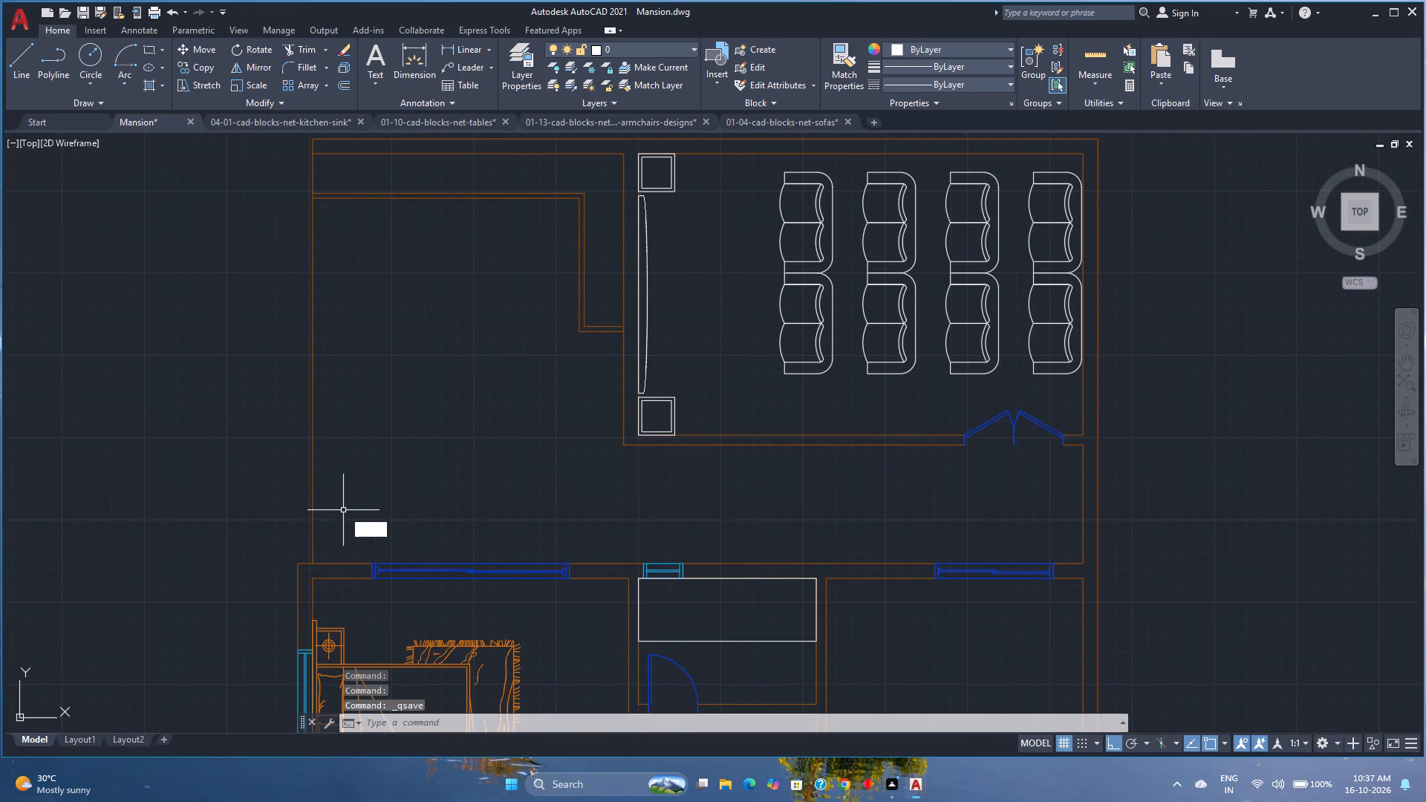
pyautogui.press('Return')
pyautogui.click(343, 509)
pyautogui.click(262, 498)
pyautogui.press('Escape')
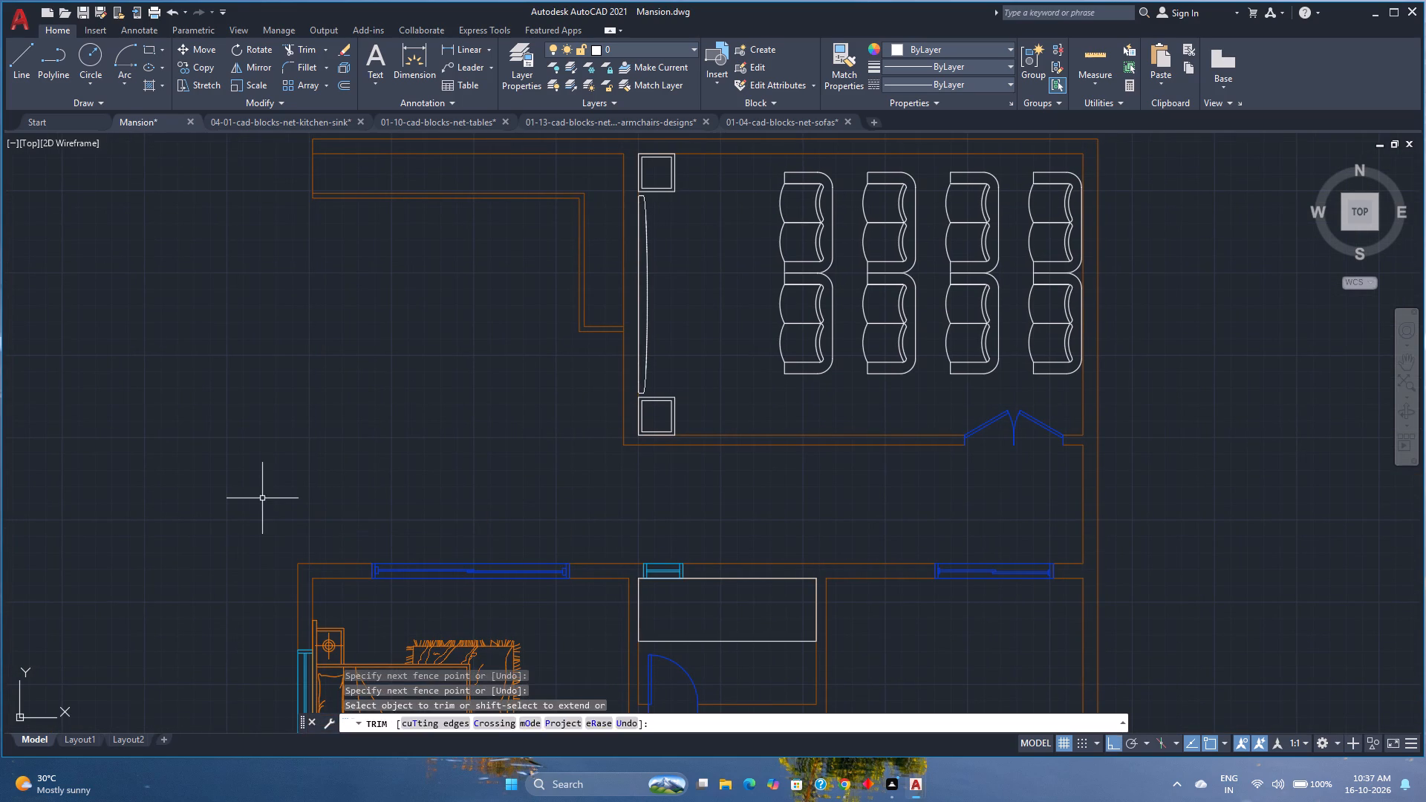
# Draw a 4" by 2" rectangle just above the bedroom's north wall, near its outer west corner.
pyautogui.moveTo(313, 509); pyautogui.dragTo(328, 456, button='middle')
pyautogui.middleClick(328, 456)
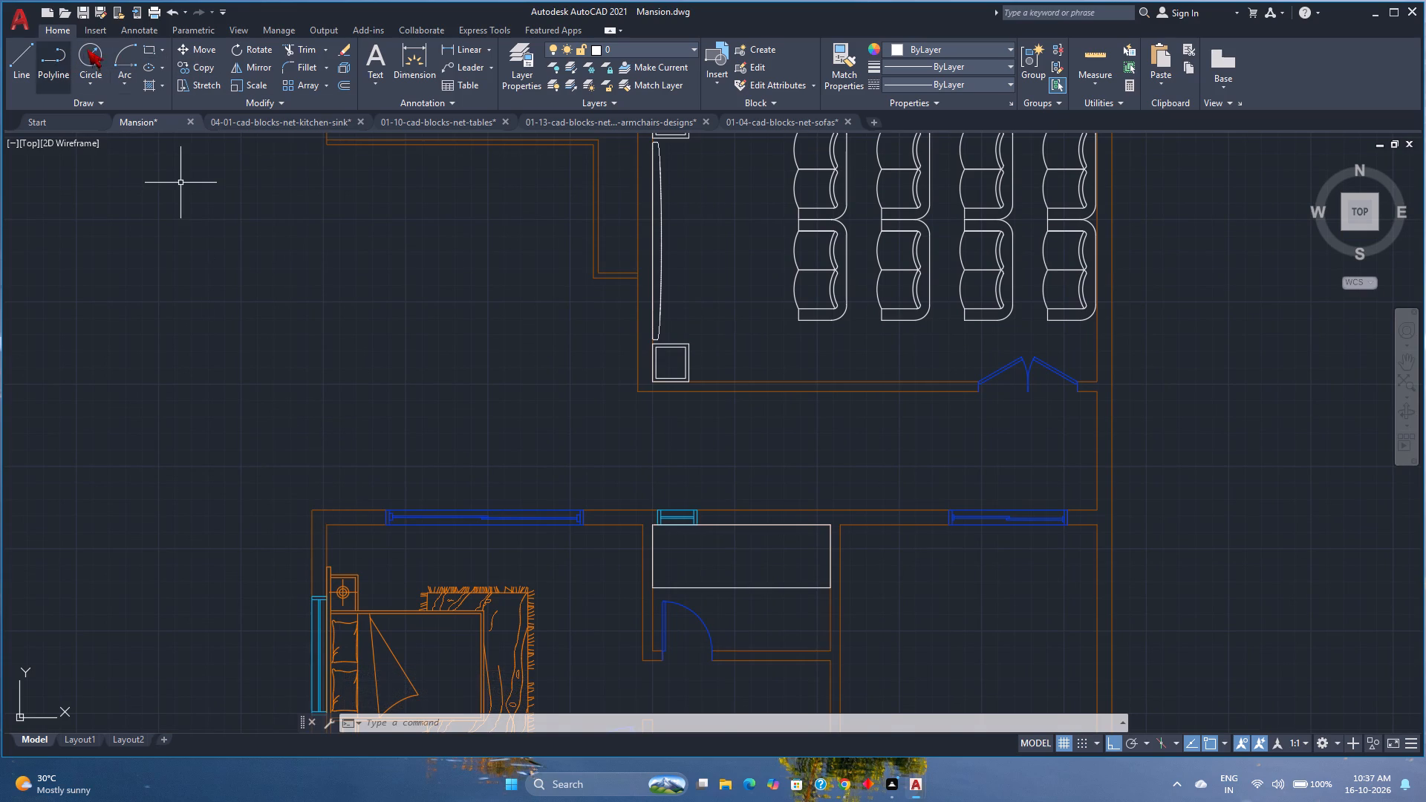
pyautogui.click(143, 52)
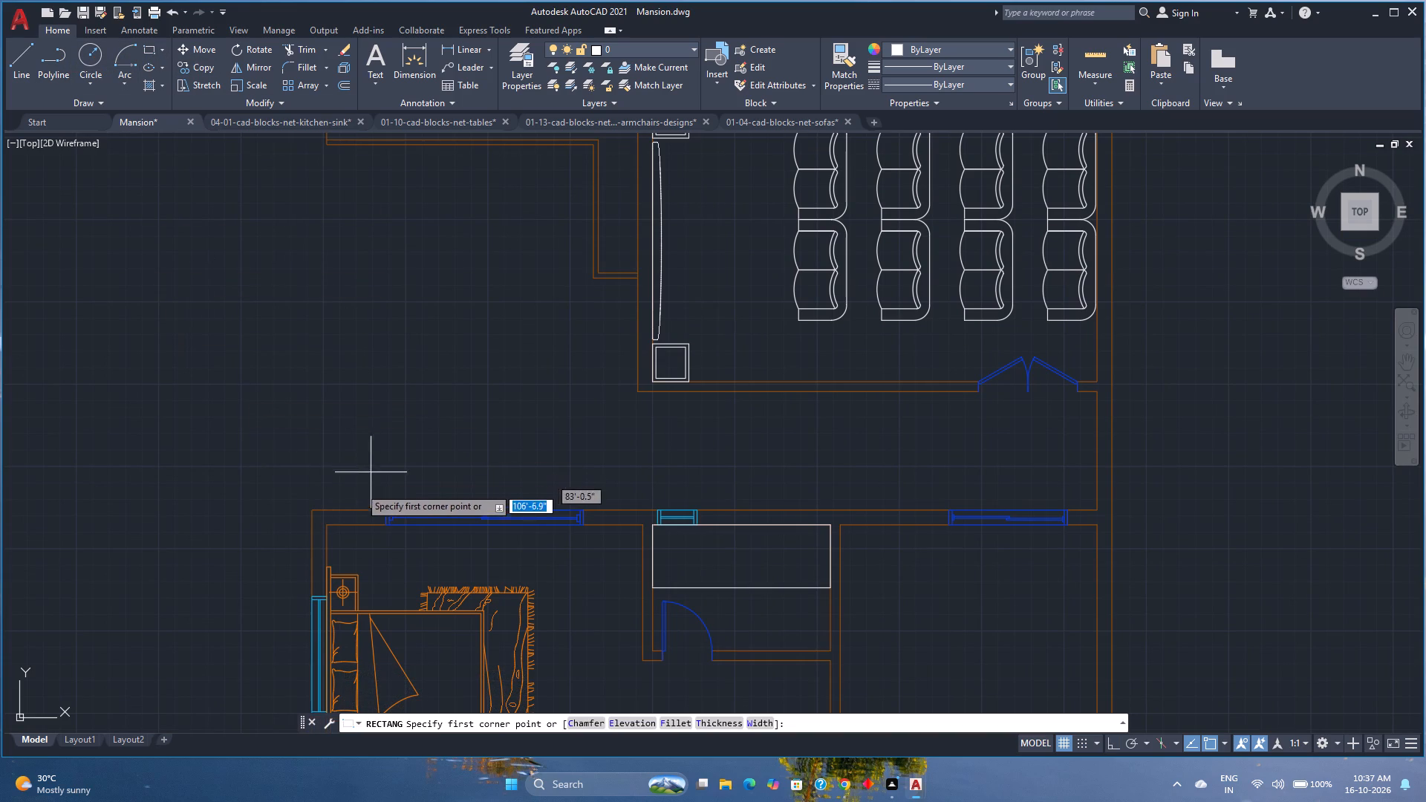
pyautogui.scroll(3, 356, 494)
pyautogui.moveTo(344, 500); pyautogui.dragTo(524, 382, button='middle')
pyautogui.scroll(3, 501, 410)
pyautogui.scroll(-1, 413, 454)
pyautogui.moveTo(414, 454); pyautogui.dragTo(590, 411, button='middle')
pyautogui.click(564, 434)
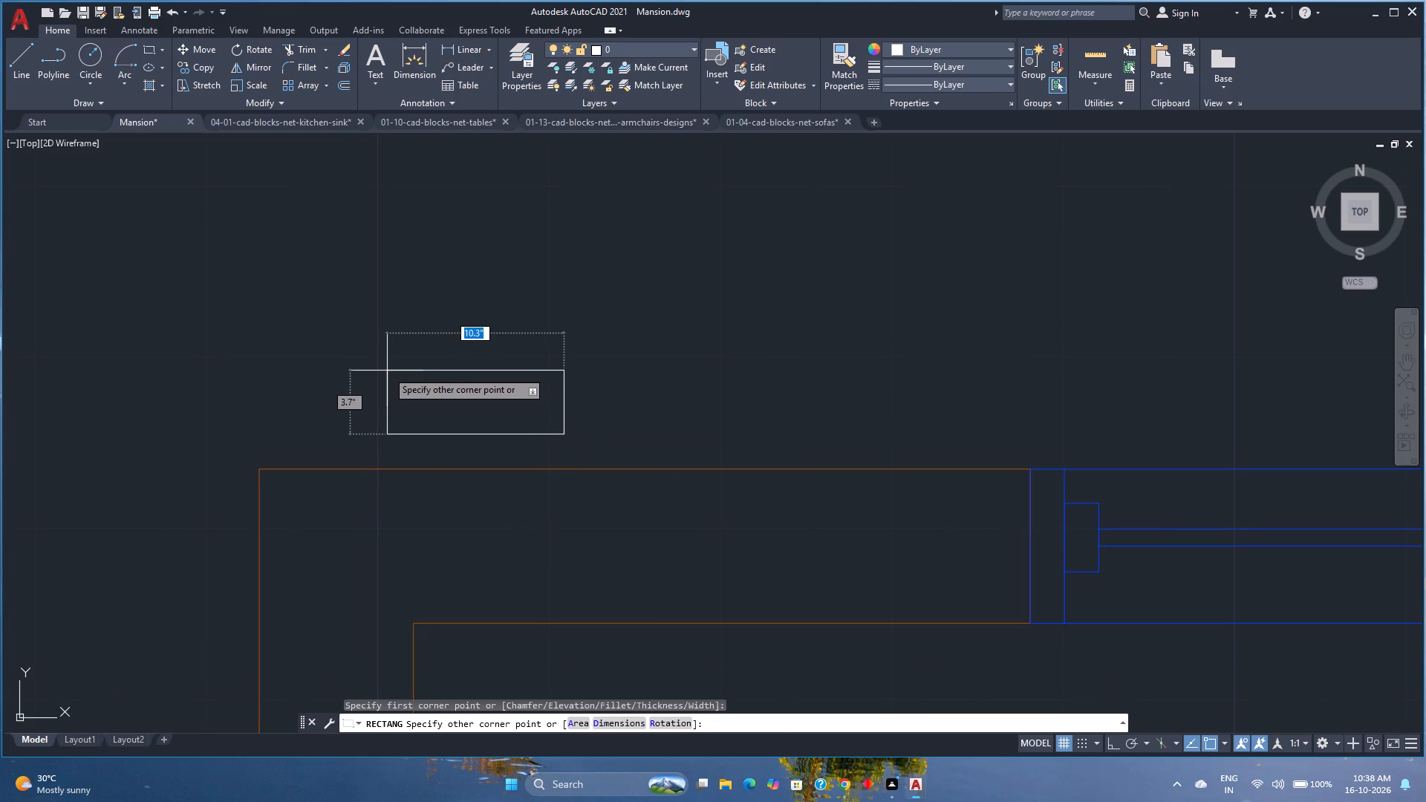
pyautogui.press('4')
pyautogui.press(',')
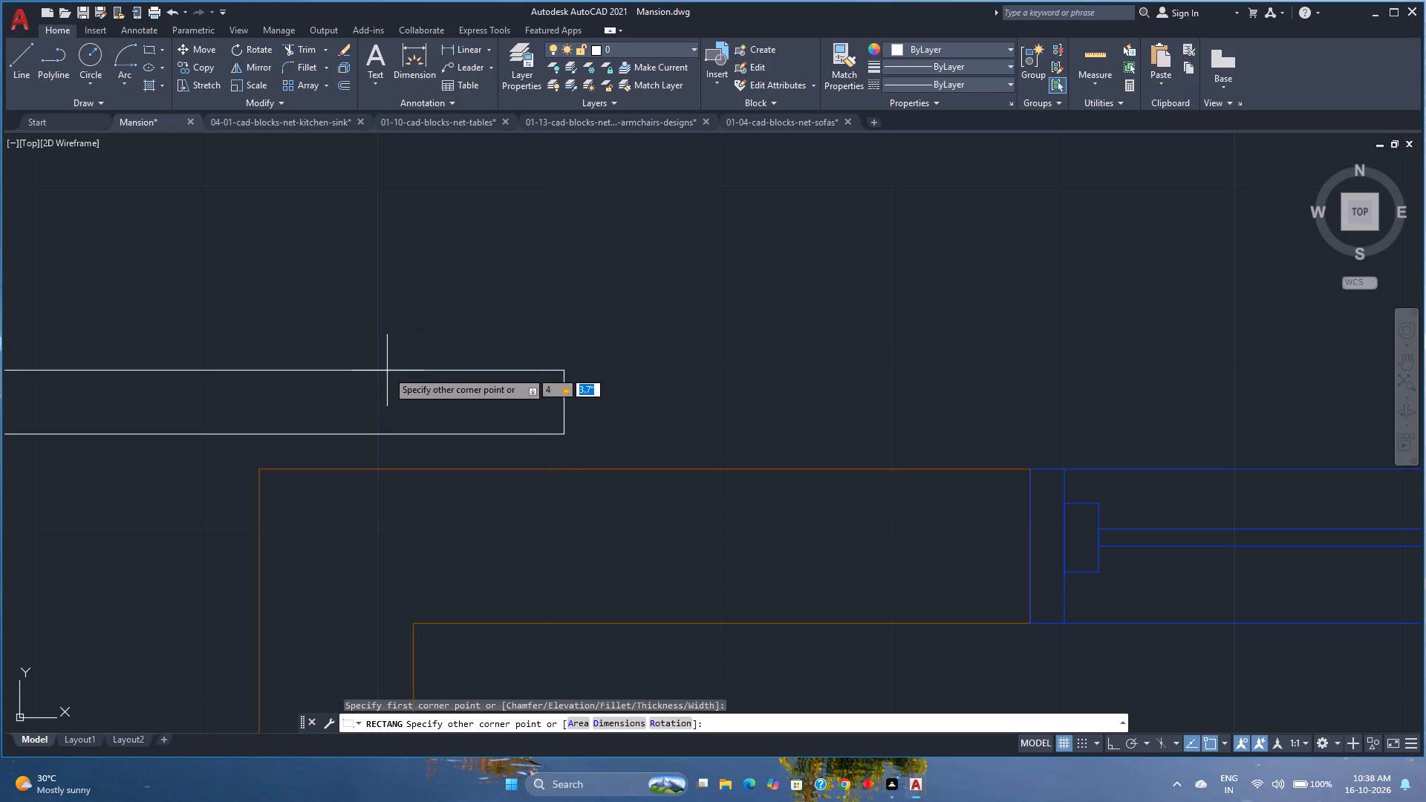
pyautogui.press('2')
pyautogui.press('Return')
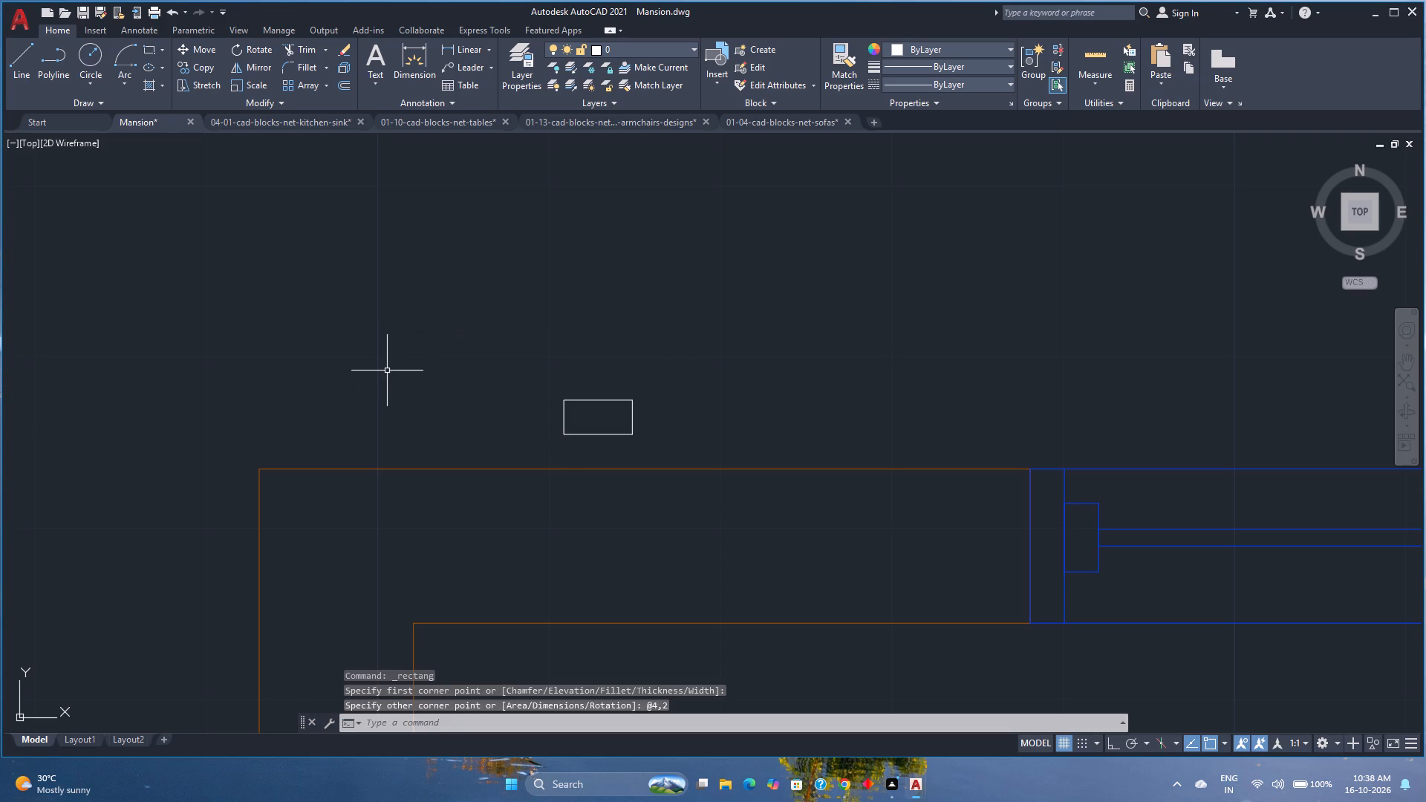
pyautogui.rightClick(636, 418)
pyautogui.press('Escape')
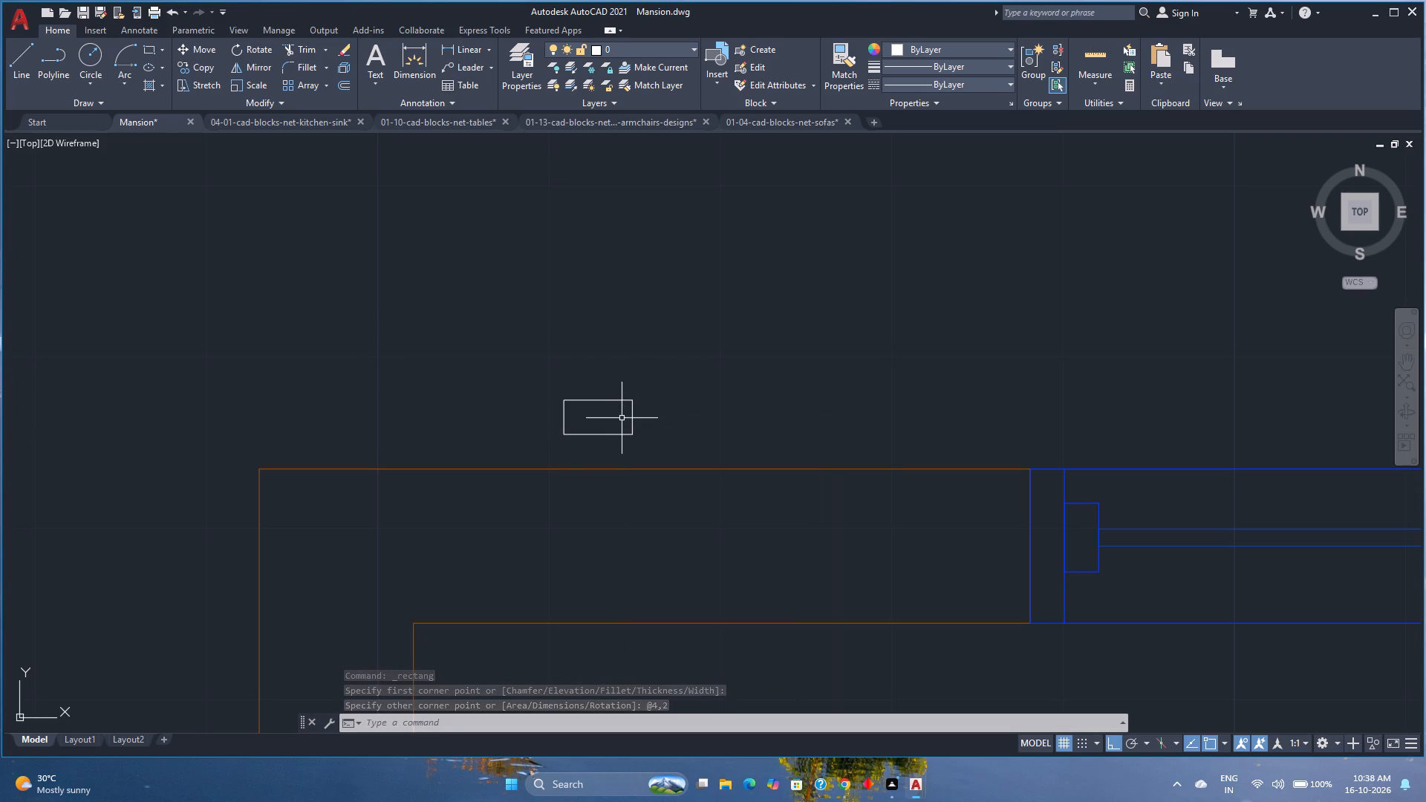
# Move the small rectangle by its lower-left corner onto the outer northwest corner of the bedroom wall.
pyautogui.click(634, 423)
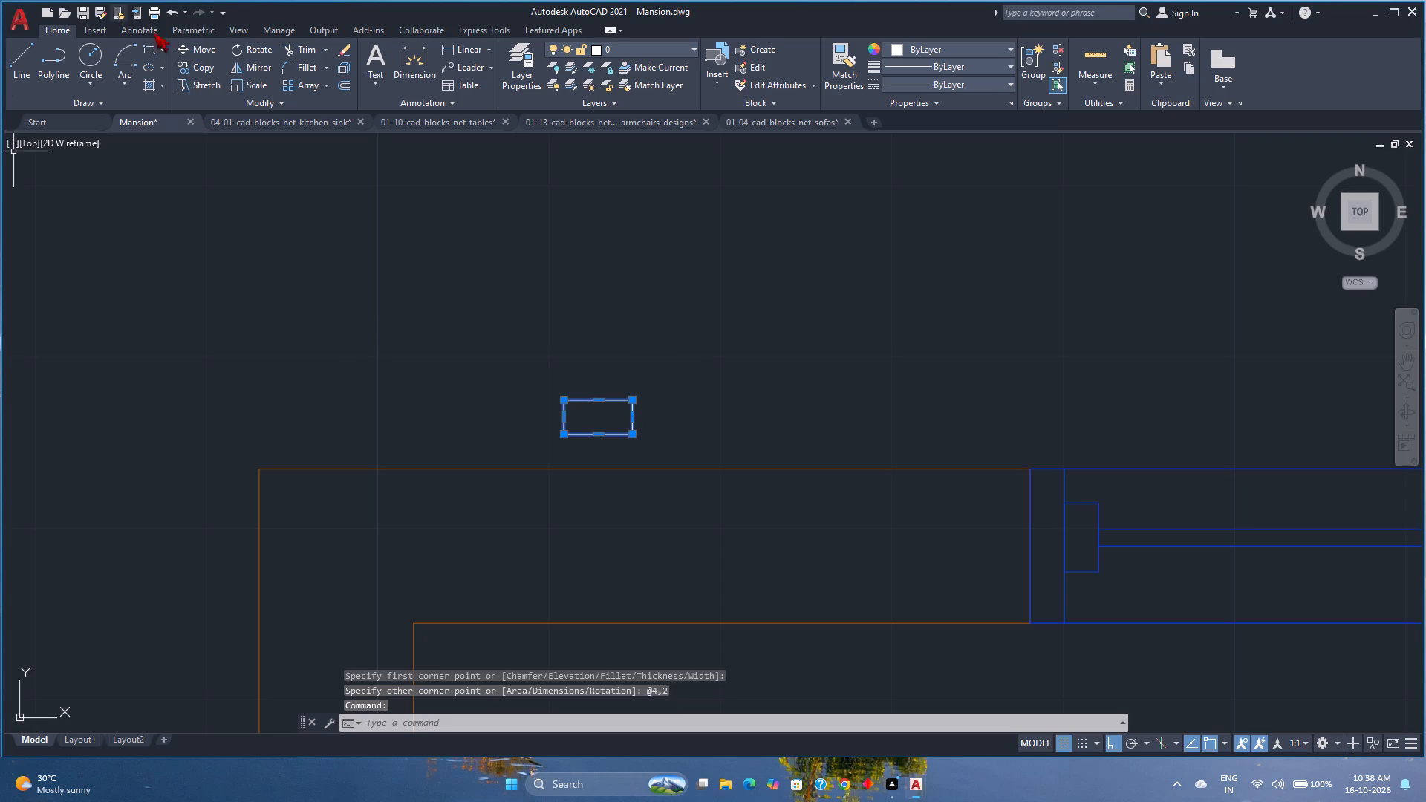
pyautogui.click(195, 51)
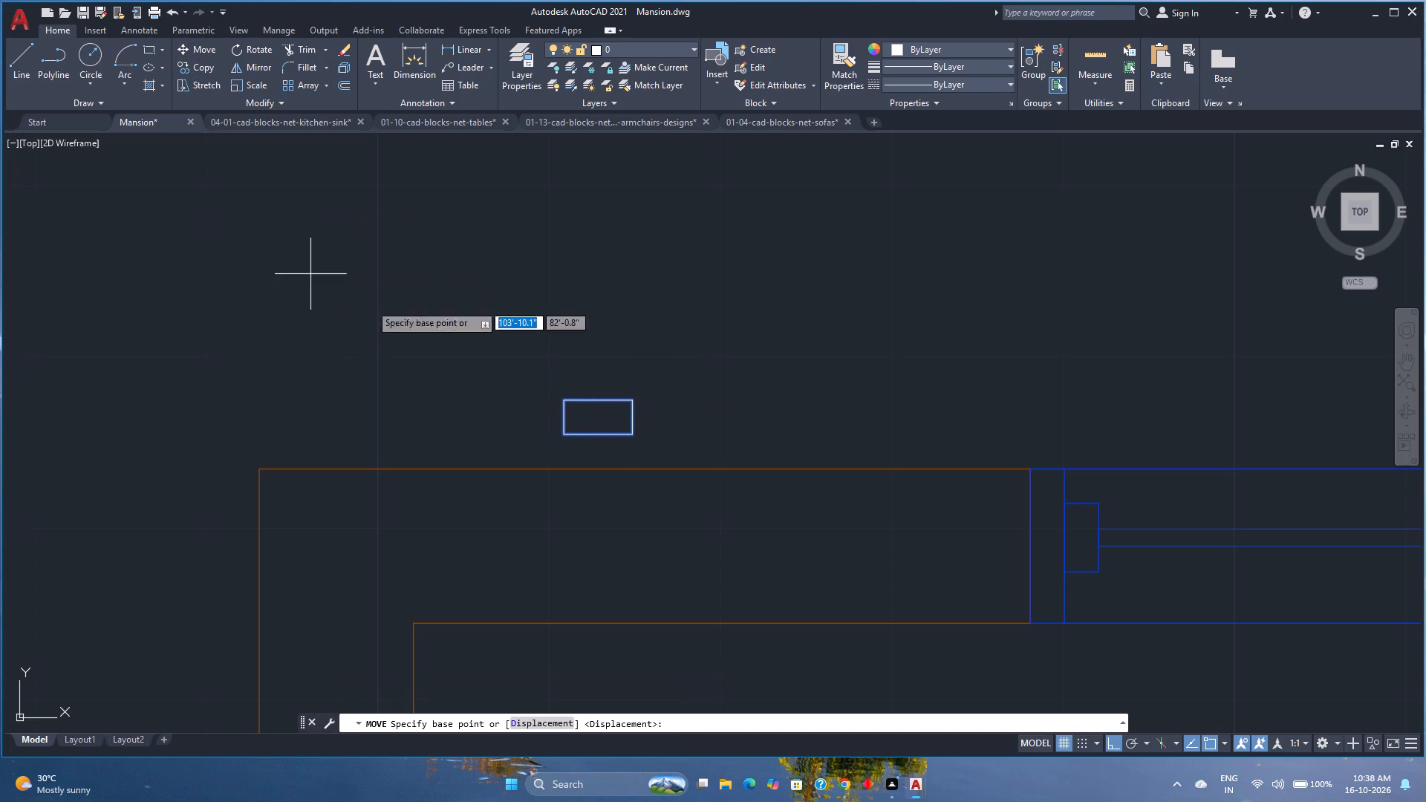
pyautogui.click(561, 439)
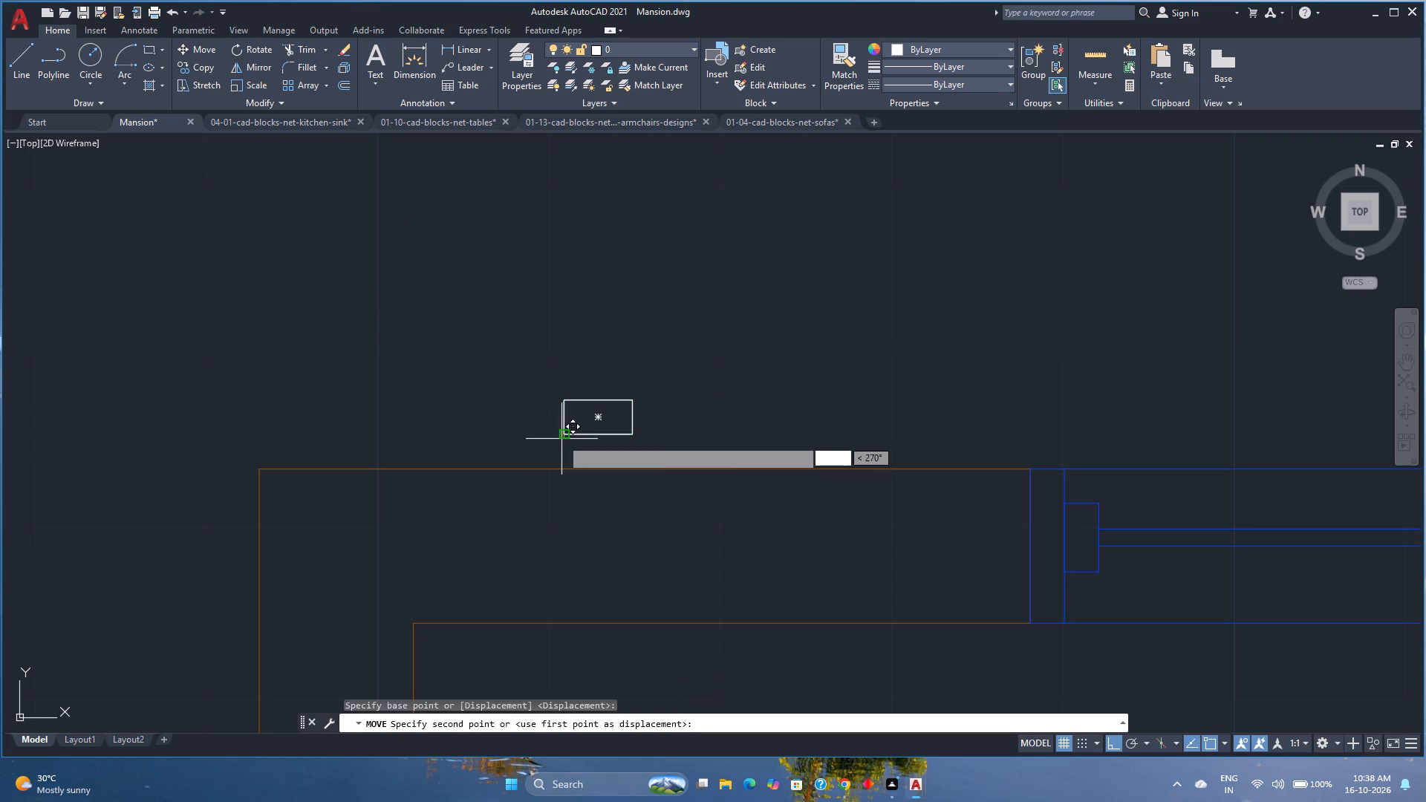
pyautogui.click(258, 465)
# Copy the corner post northward from its upper-right corner as a fitted array of 5 items, ending level with the outer north wall line.
pyautogui.scroll(-2, 293, 441)
pyautogui.click(312, 446)
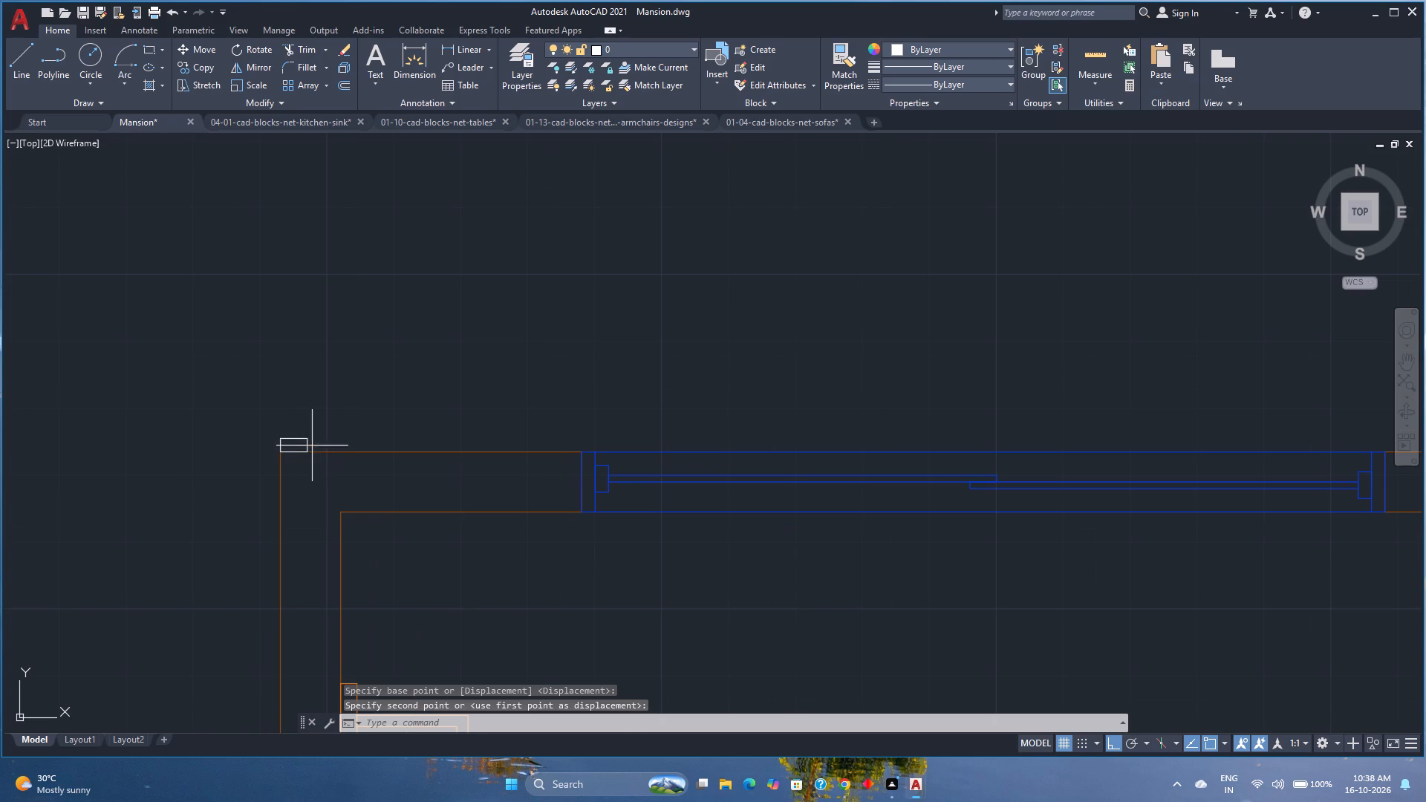
pyautogui.click(279, 418)
pyautogui.scroll(-1, 287, 379)
pyautogui.moveTo(287, 379); pyautogui.dragTo(307, 476, button='middle')
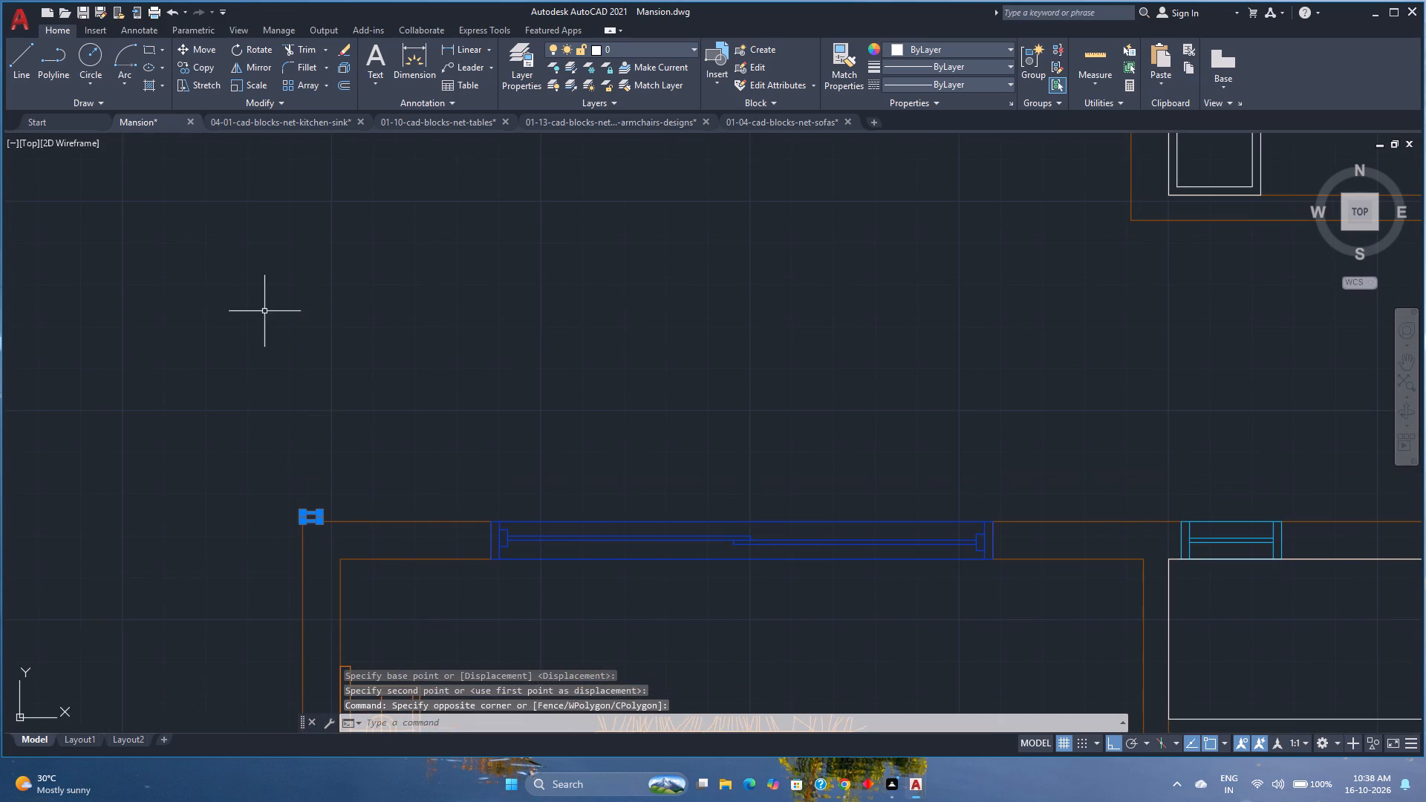
pyautogui.click(205, 63)
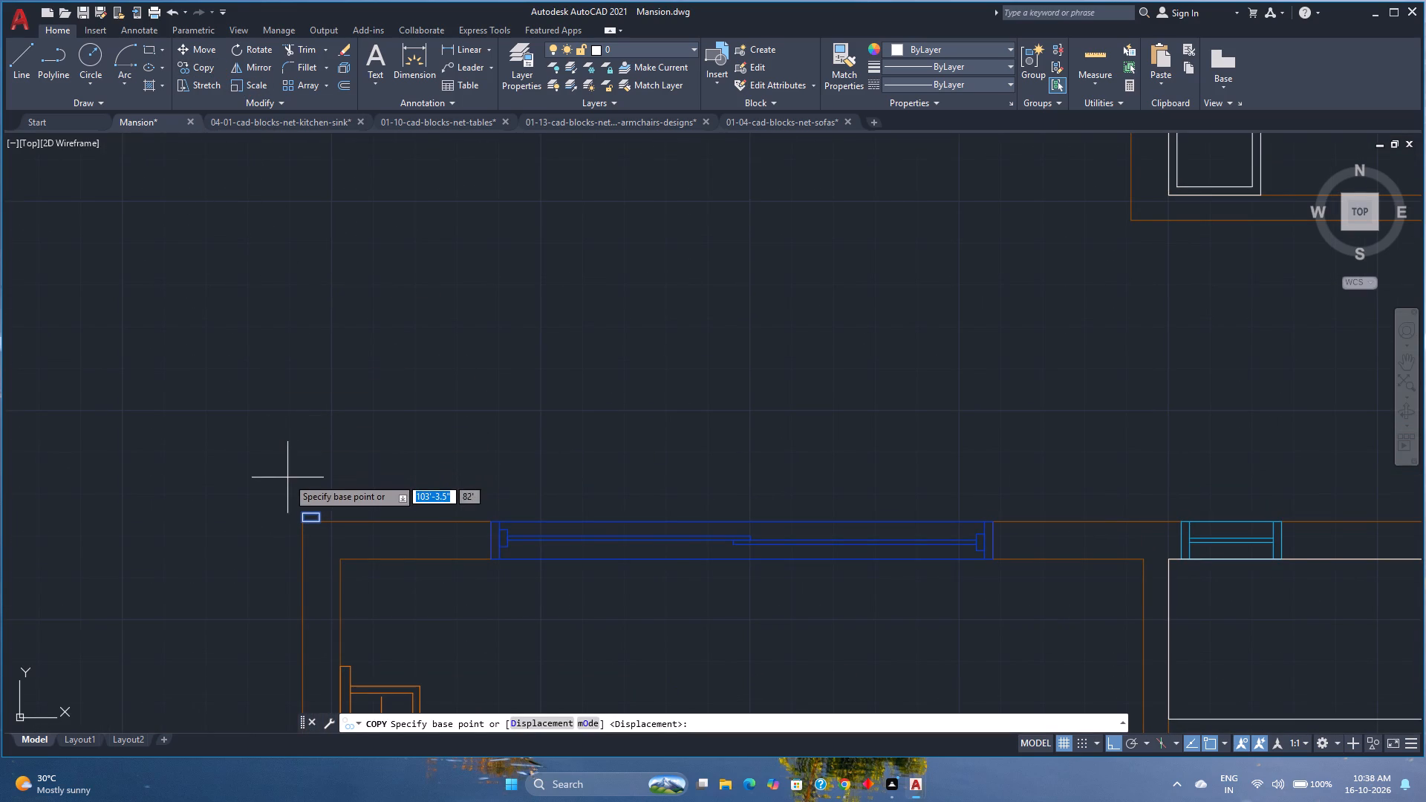
pyautogui.scroll(2, 318, 521)
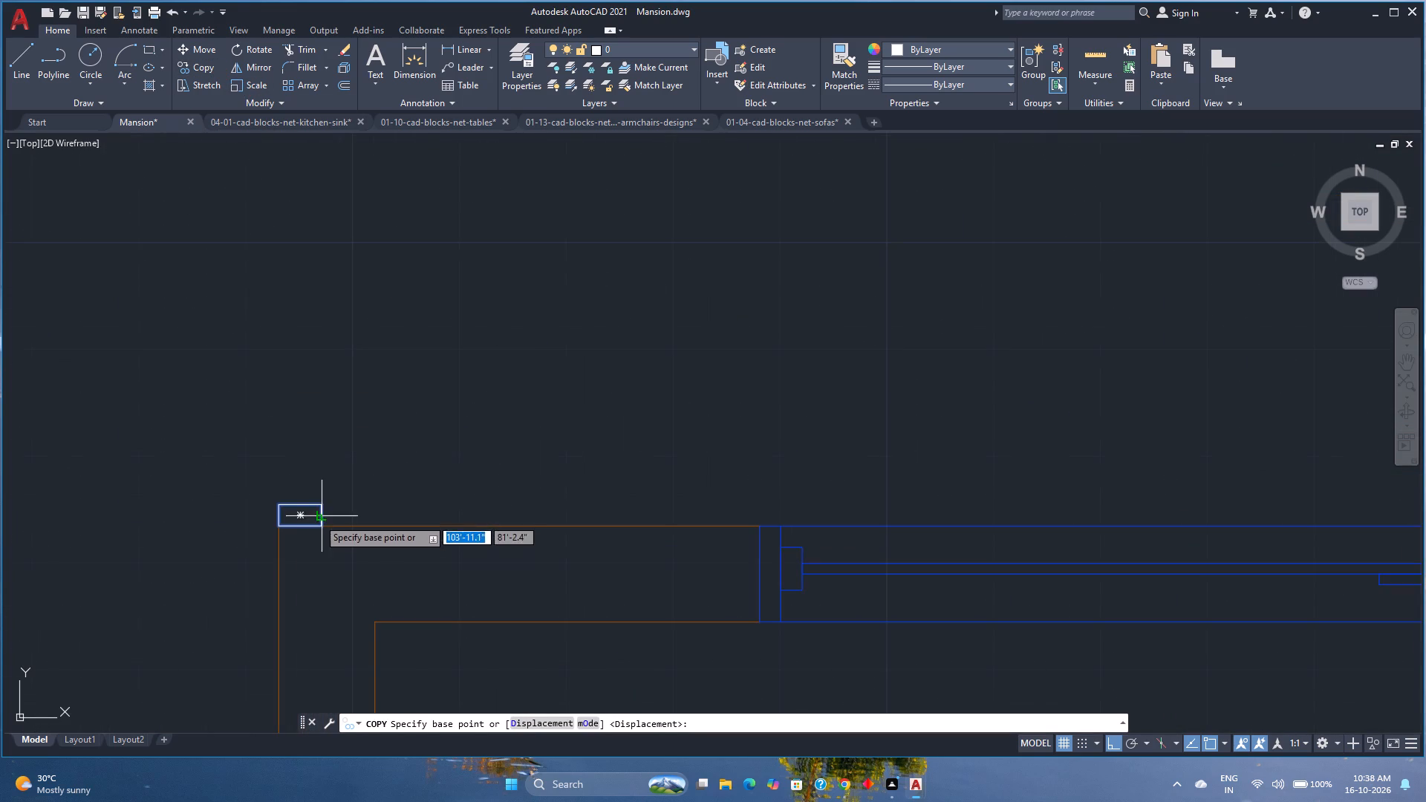
pyautogui.click(321, 503)
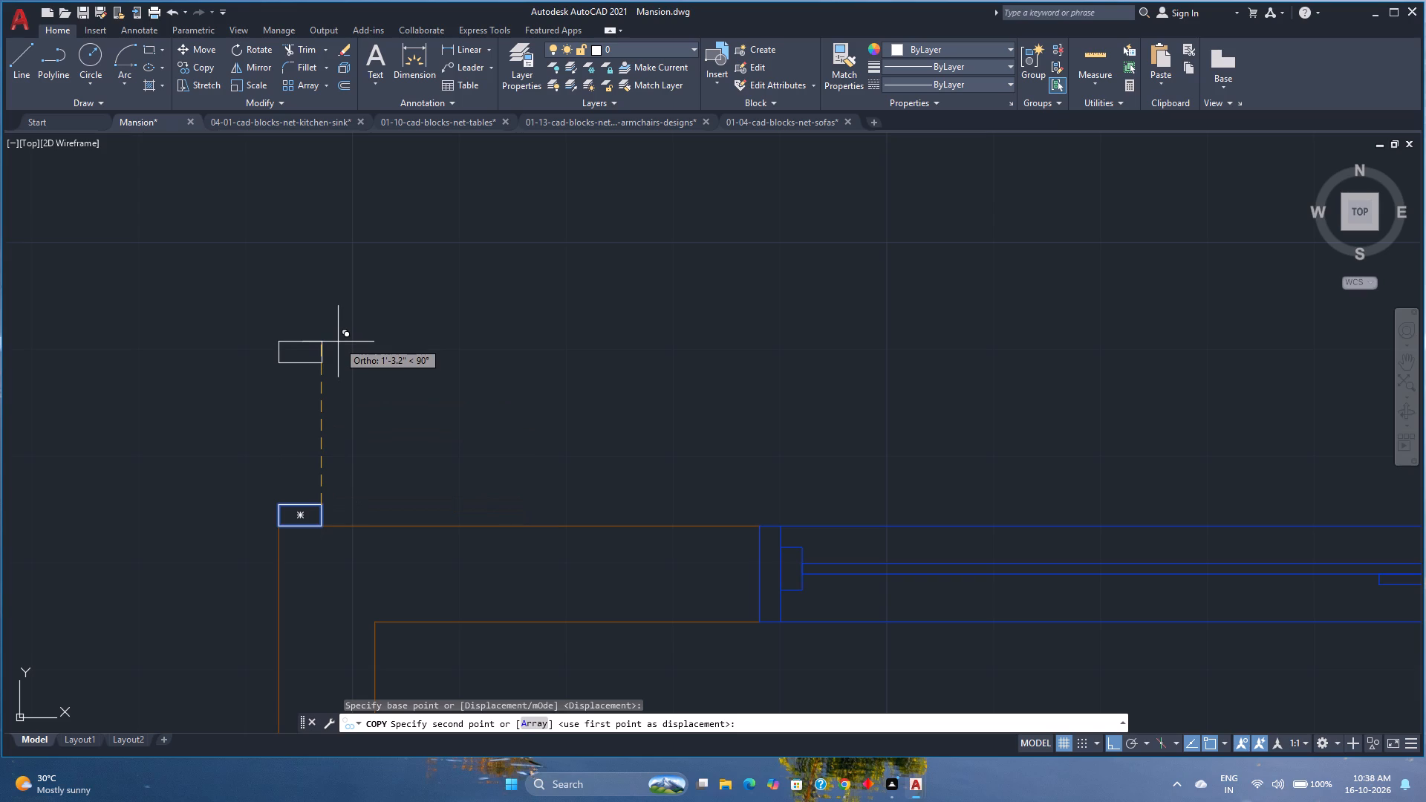
pyautogui.scroll(-5, 338, 342)
pyautogui.moveTo(338, 342); pyautogui.dragTo(346, 486, button='middle')
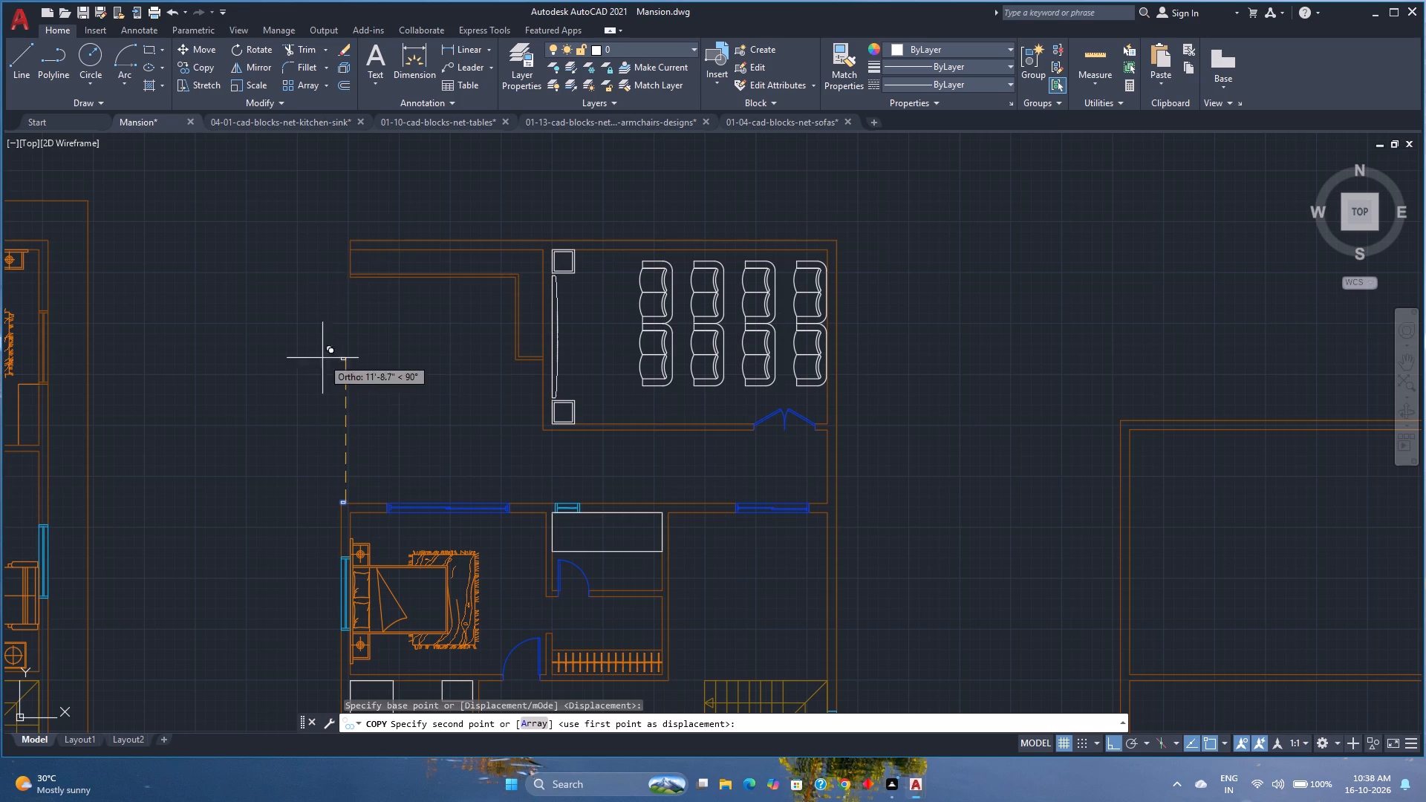
pyautogui.click(533, 722)
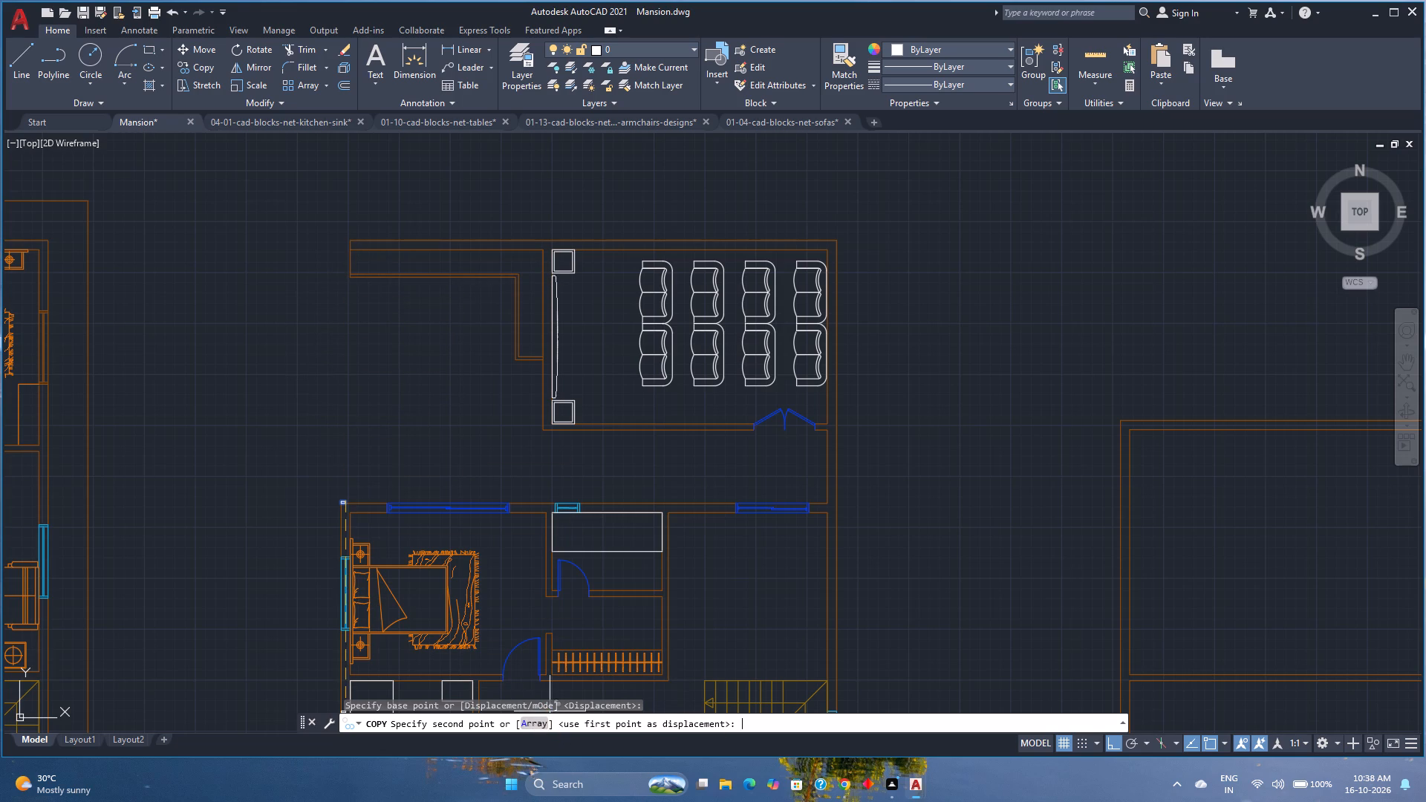
pyautogui.press('5')
pyautogui.press('Return')
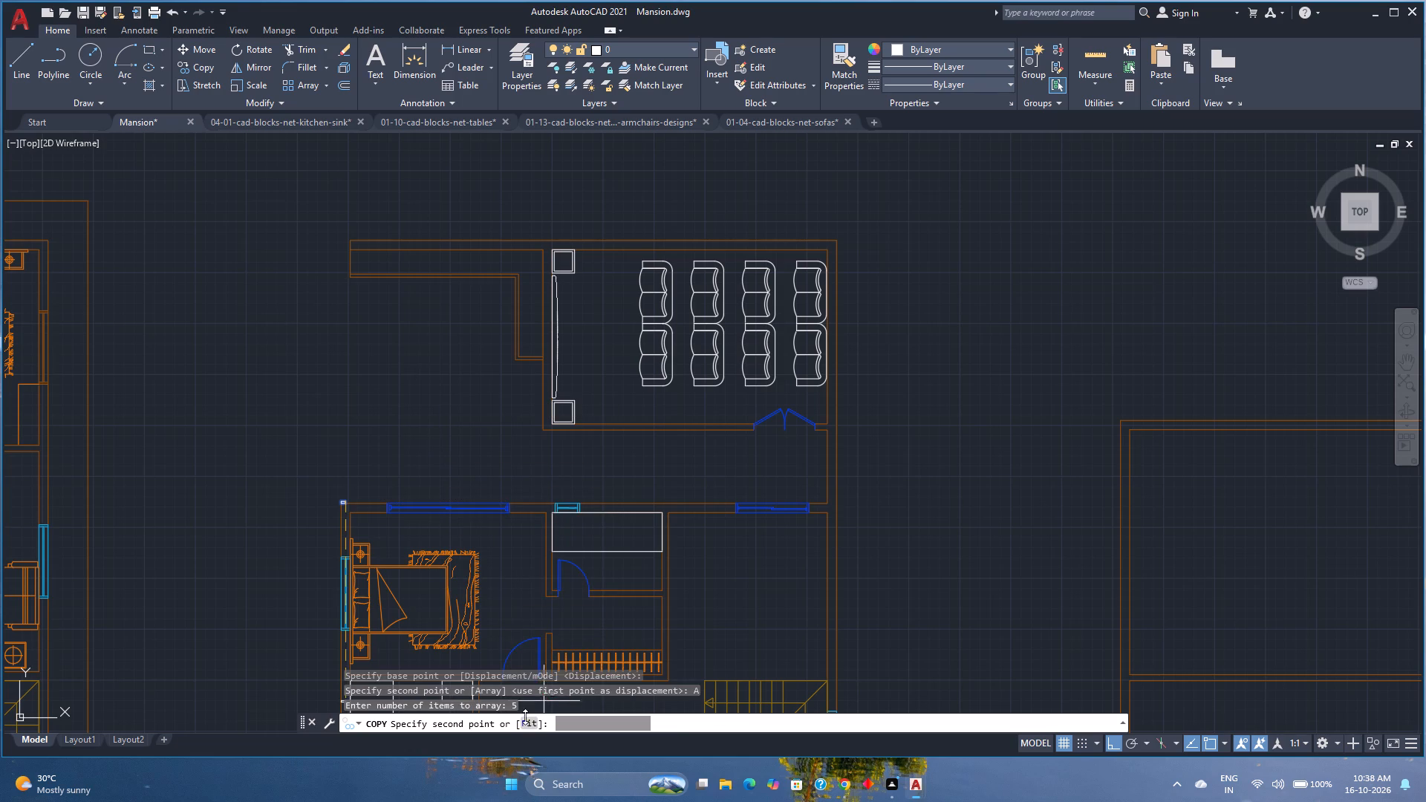
pyautogui.click(533, 724)
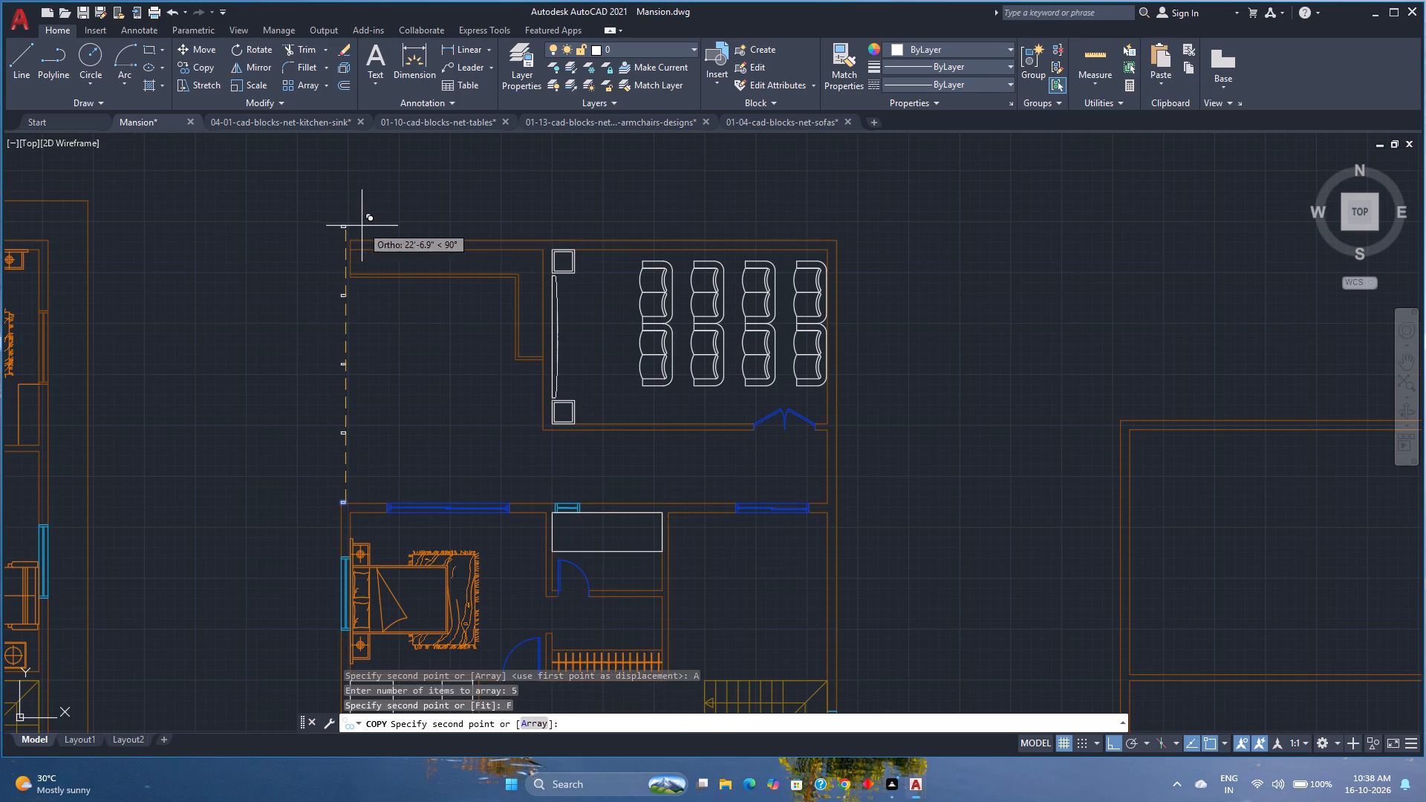
pyautogui.scroll(2, 345, 233)
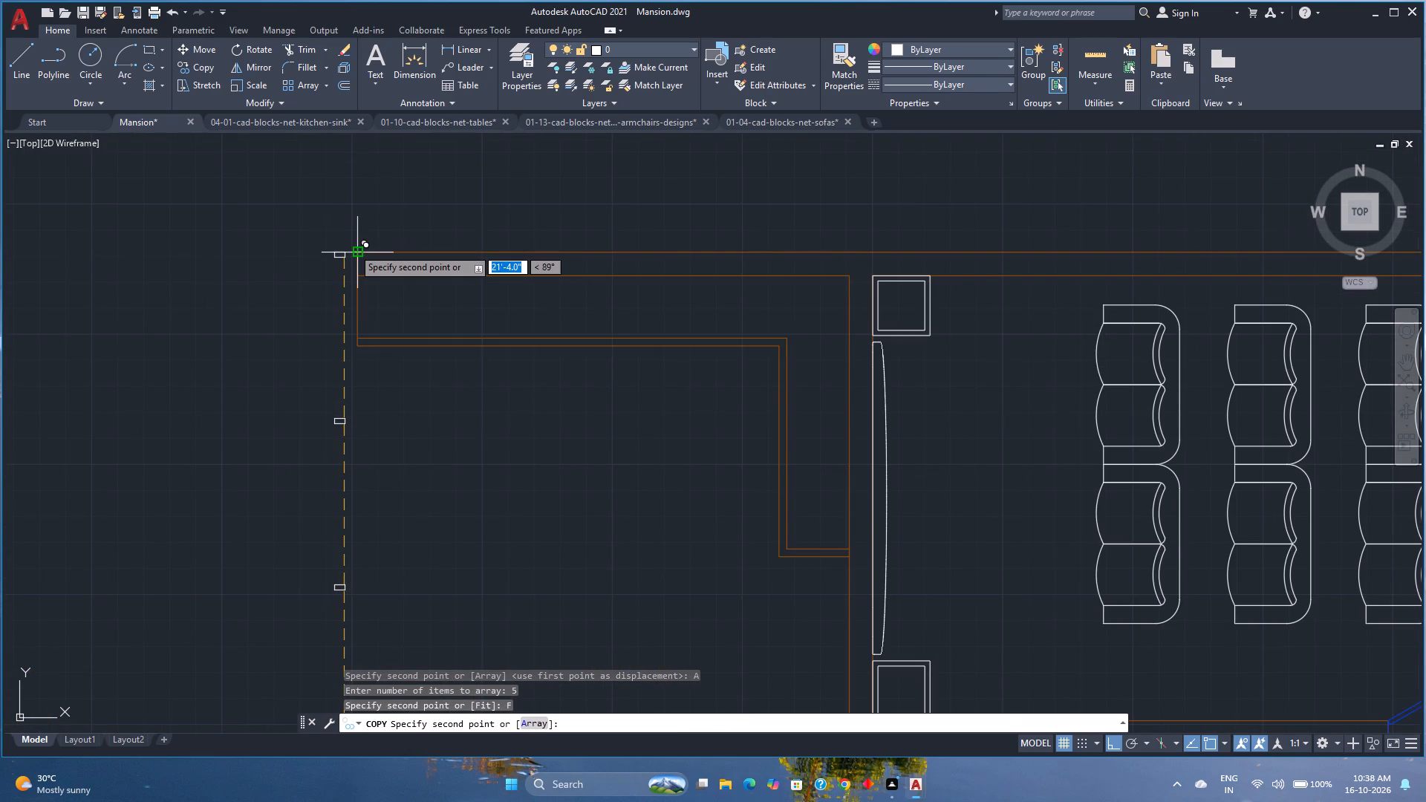
pyautogui.scroll(1, 353, 248)
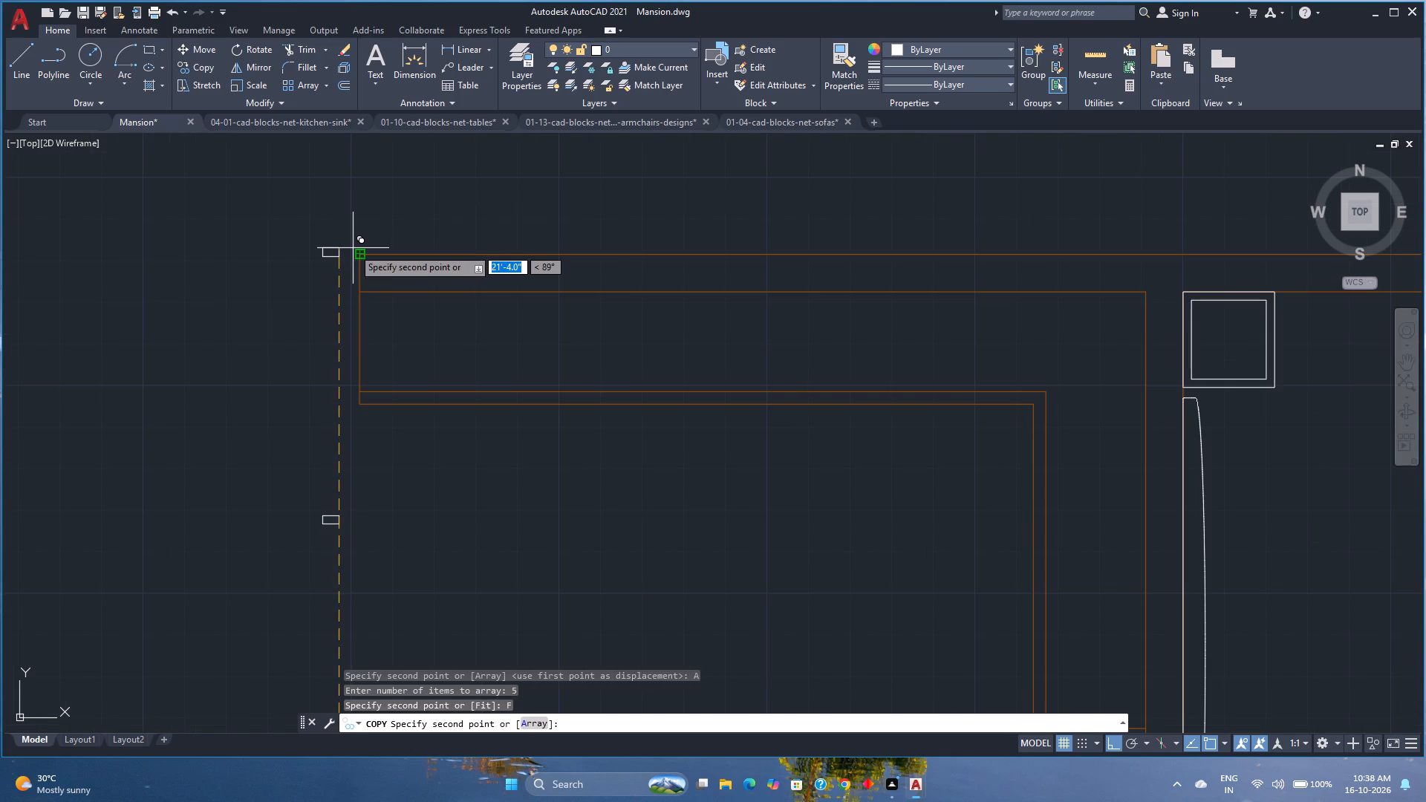
pyautogui.click(345, 251)
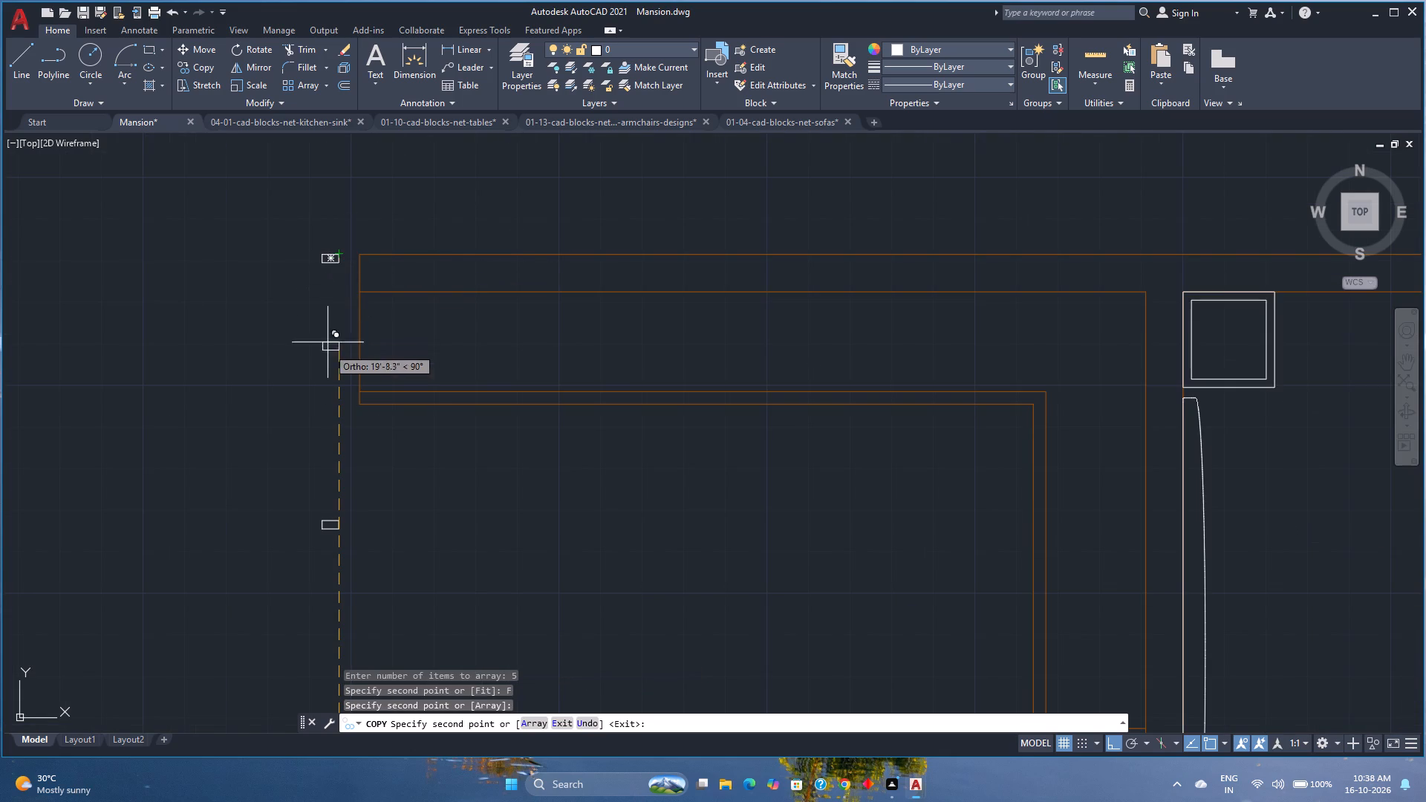
pyautogui.press('Escape')
# Measure the clear gap between neighbouring posts along the open west side.
pyautogui.scroll(-1, 326, 375)
pyautogui.moveTo(326, 376); pyautogui.dragTo(393, 319, button='middle')
pyautogui.middleClick(394, 319)
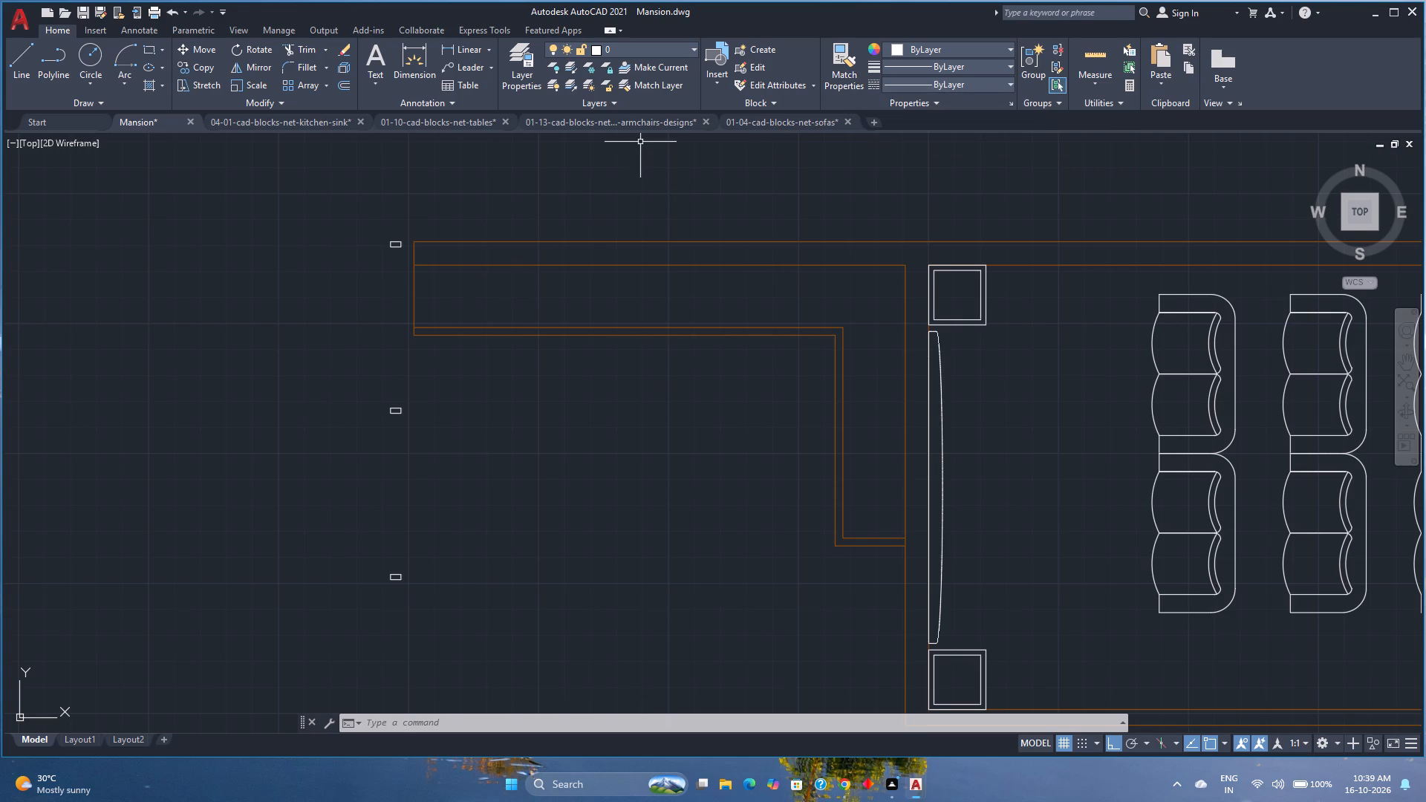
pyautogui.scroll(-1, 532, 255)
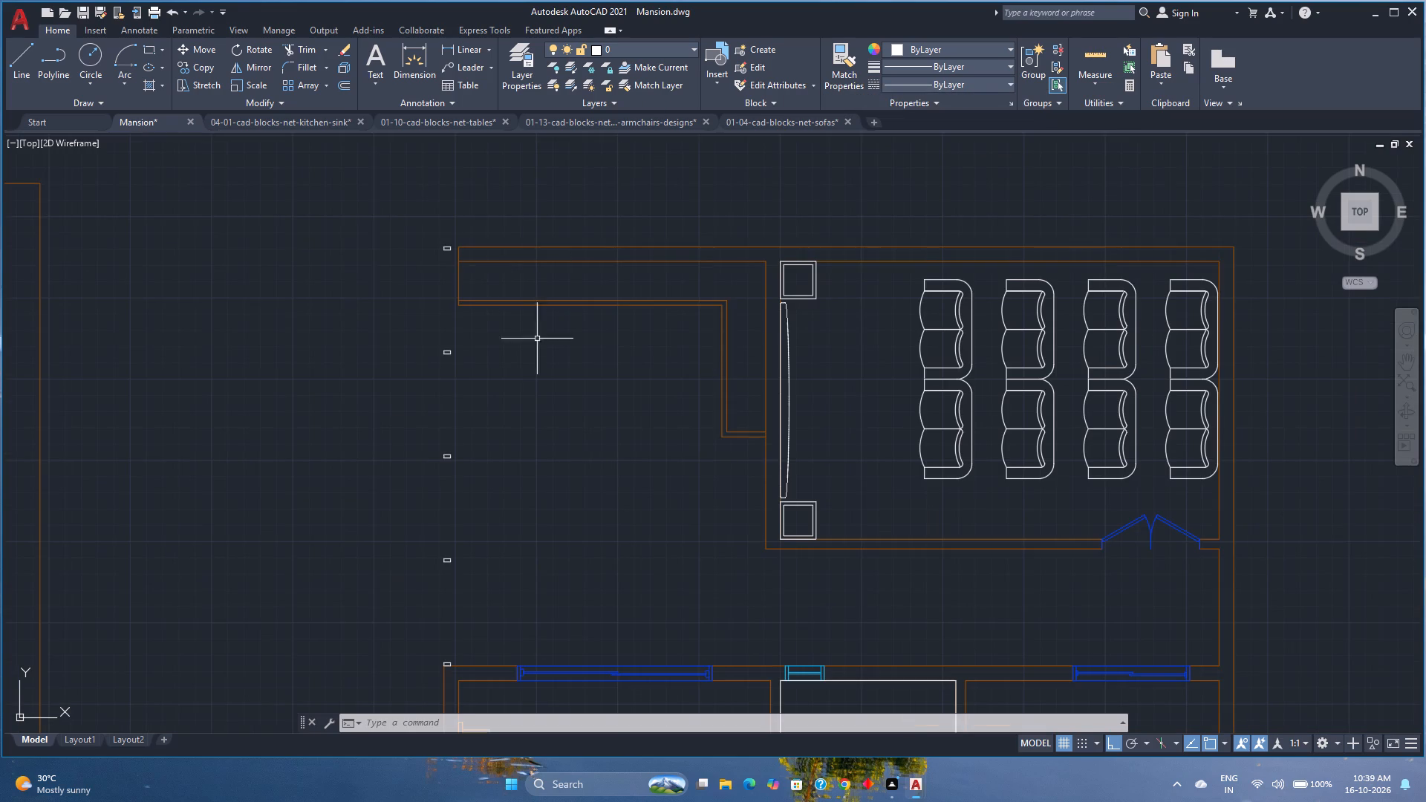
pyautogui.moveTo(537, 350); pyautogui.dragTo(513, 319, button='middle')
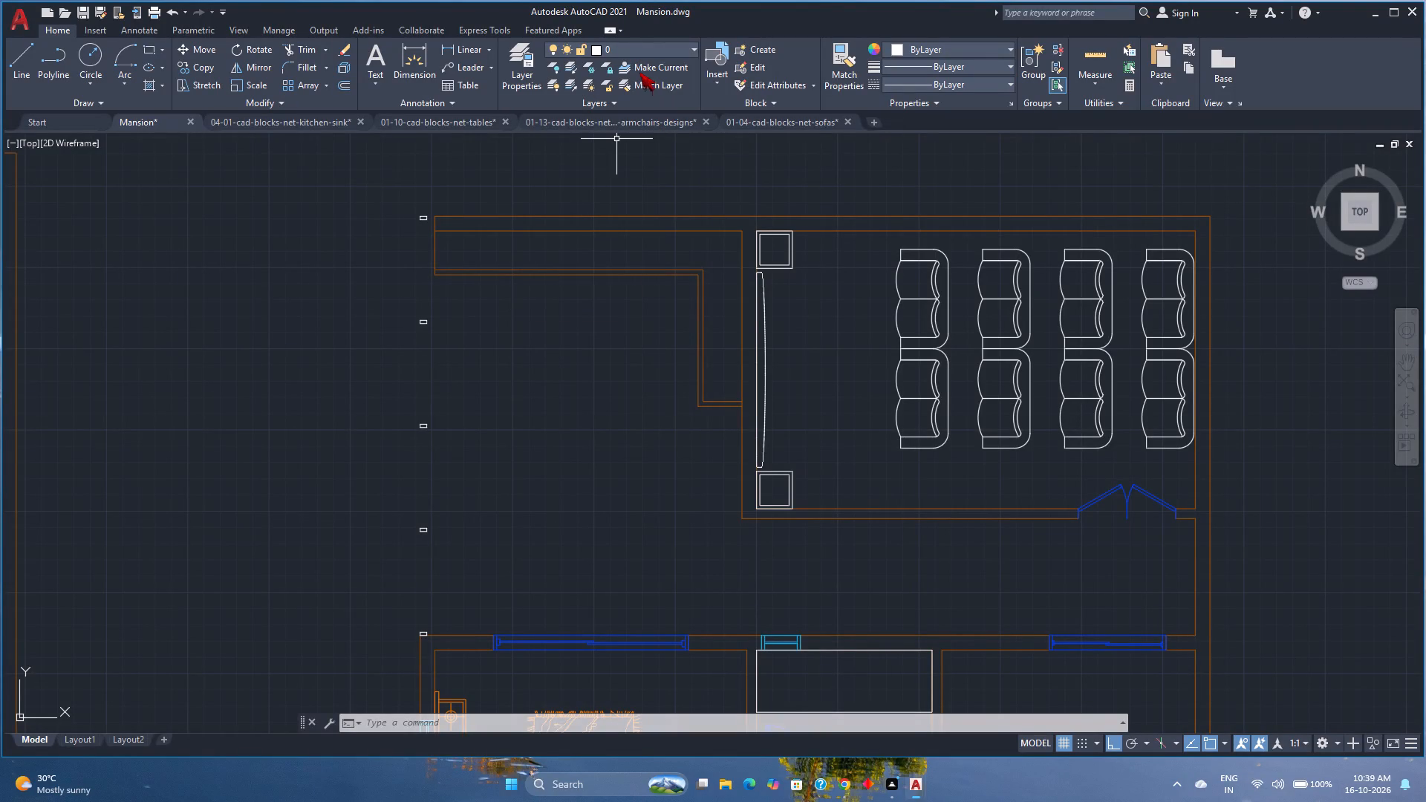
pyautogui.click(1088, 45)
pyautogui.scroll(2, 387, 281)
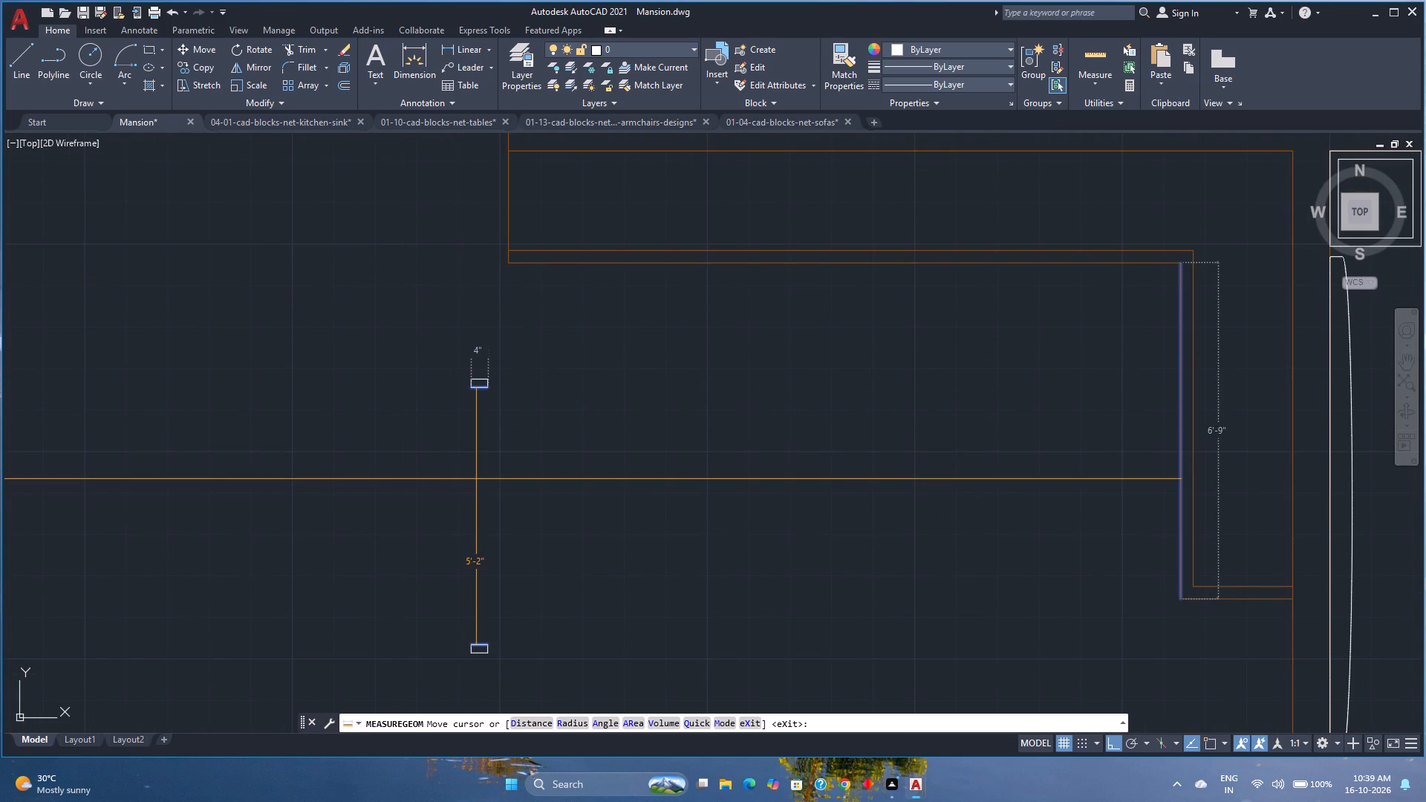
pyautogui.press('Escape')
# Examine the row of posts from the north strip outline down to the bedroom's north wall.
pyautogui.scroll(-3, 478, 470)
pyautogui.scroll(2, 488, 420)
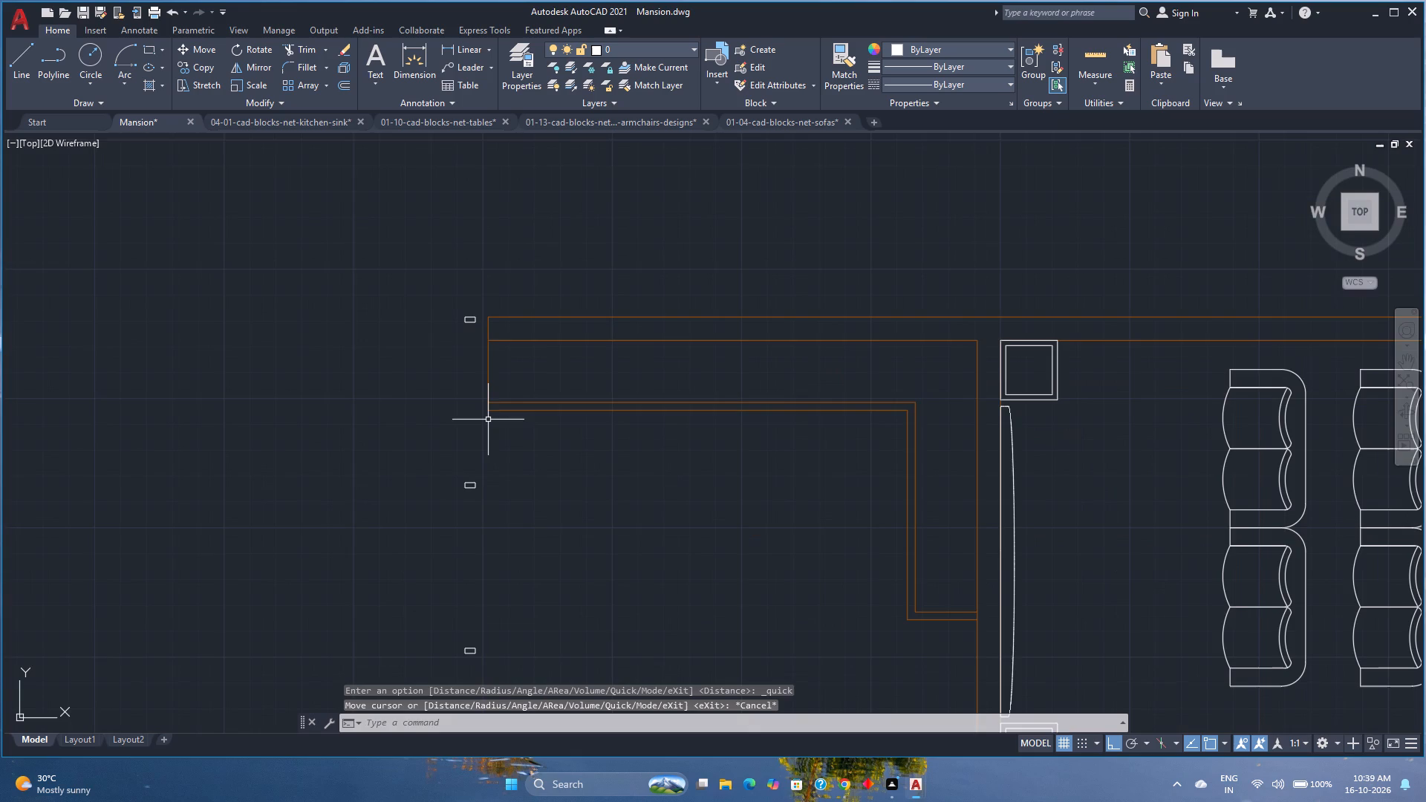
pyautogui.moveTo(489, 420); pyautogui.dragTo(519, 466, button='middle')
pyautogui.scroll(-1, 502, 514)
pyautogui.moveTo(502, 513); pyautogui.dragTo(476, 477, button='middle')
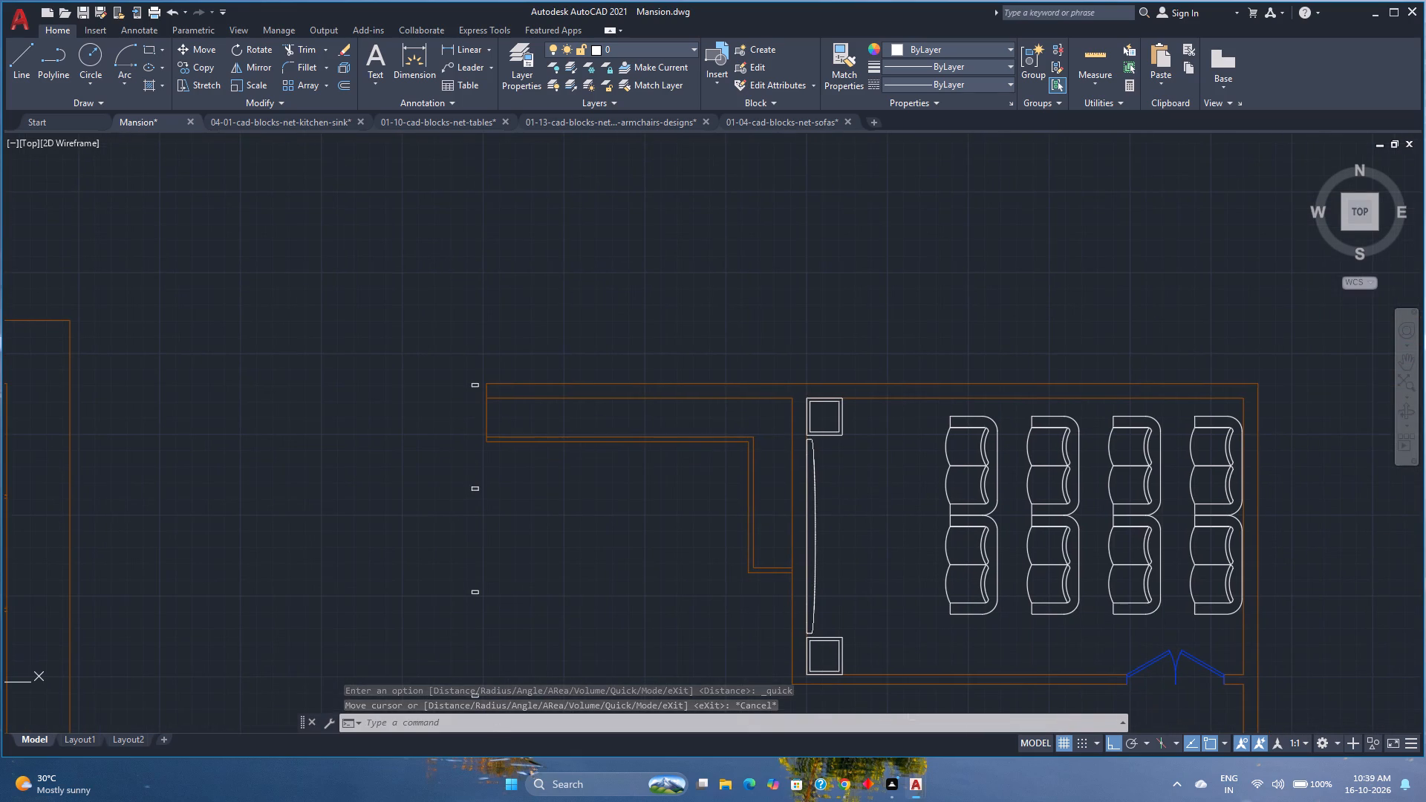
pyautogui.moveTo(476, 477); pyautogui.dragTo(476, 476, button='middle')
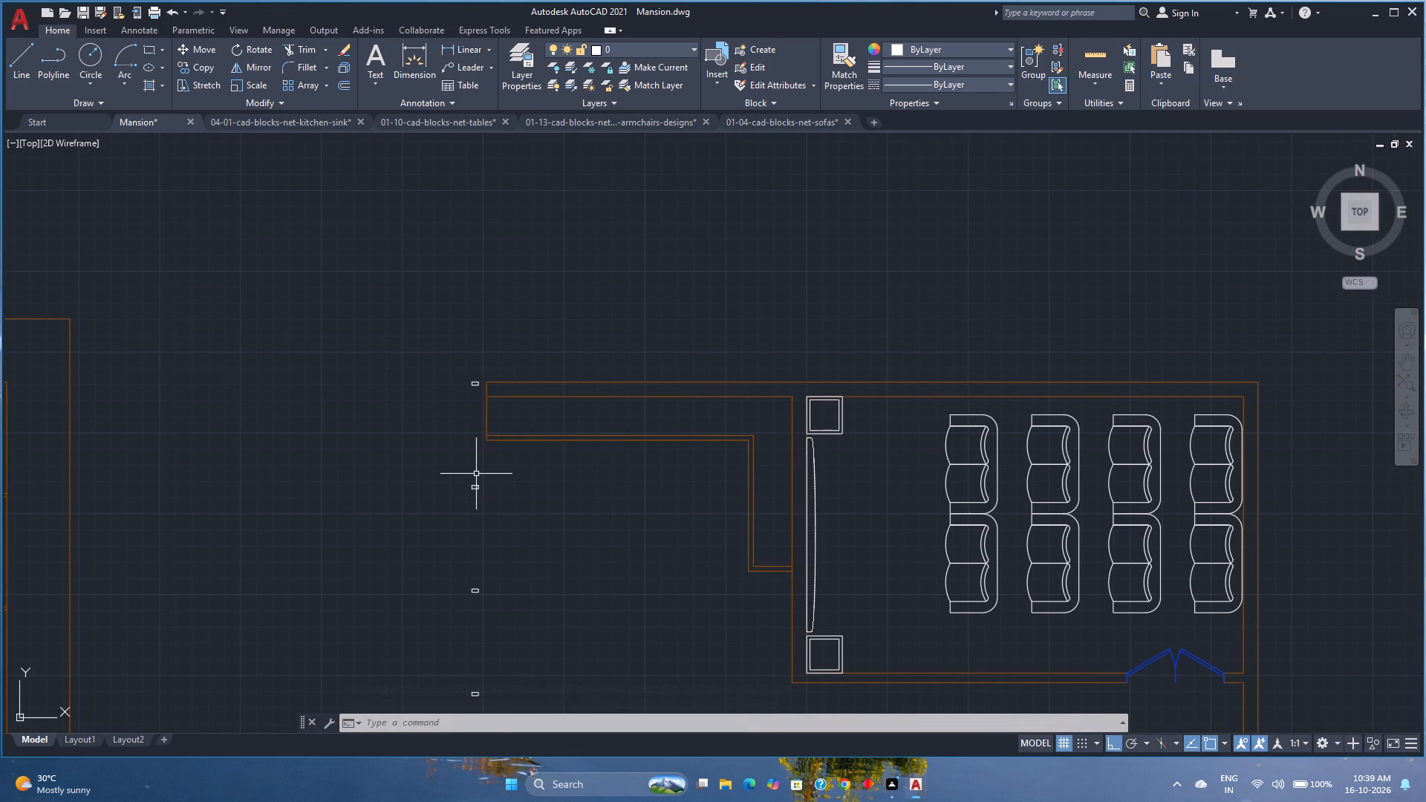
pyautogui.scroll(-1, 478, 443)
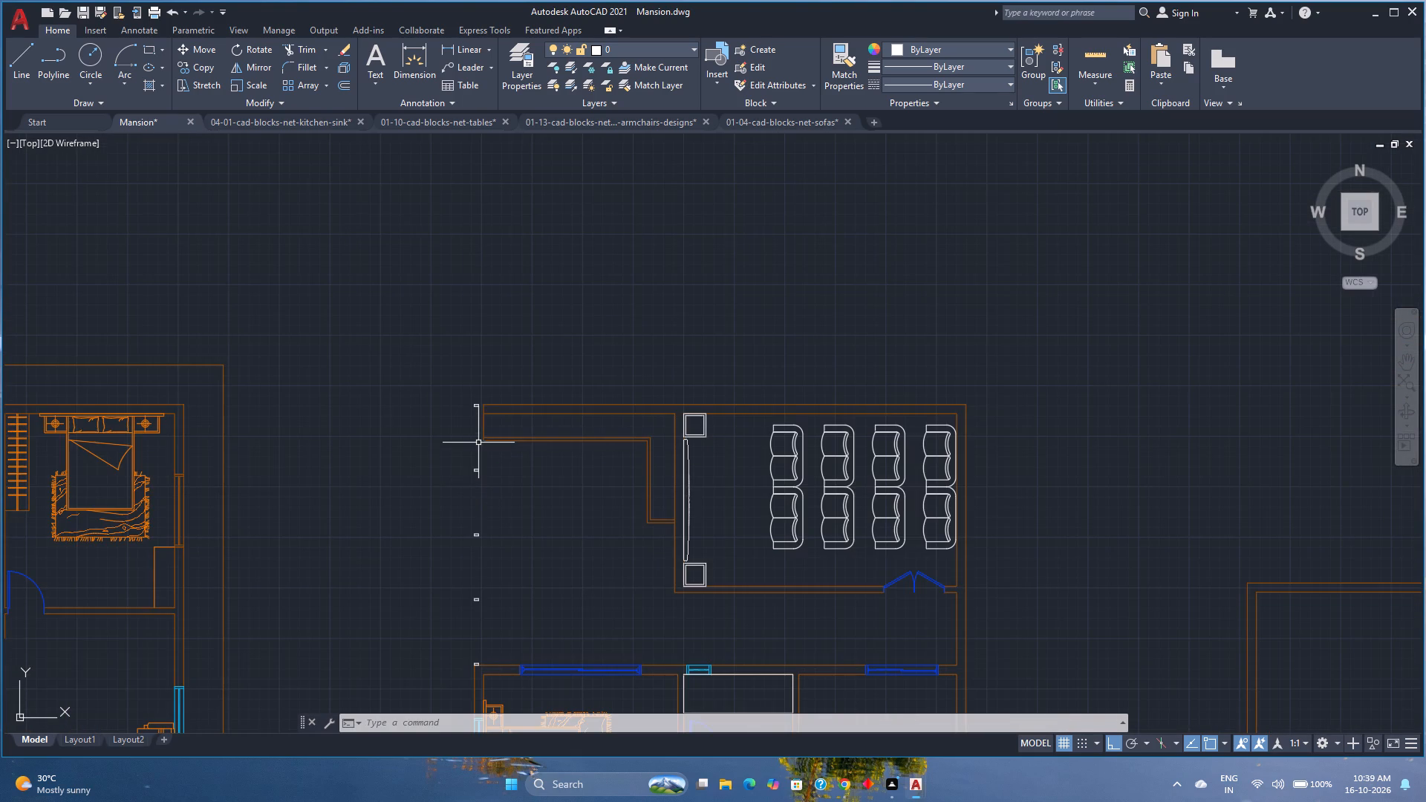
pyautogui.moveTo(507, 550); pyautogui.dragTo(467, 501, button='middle')
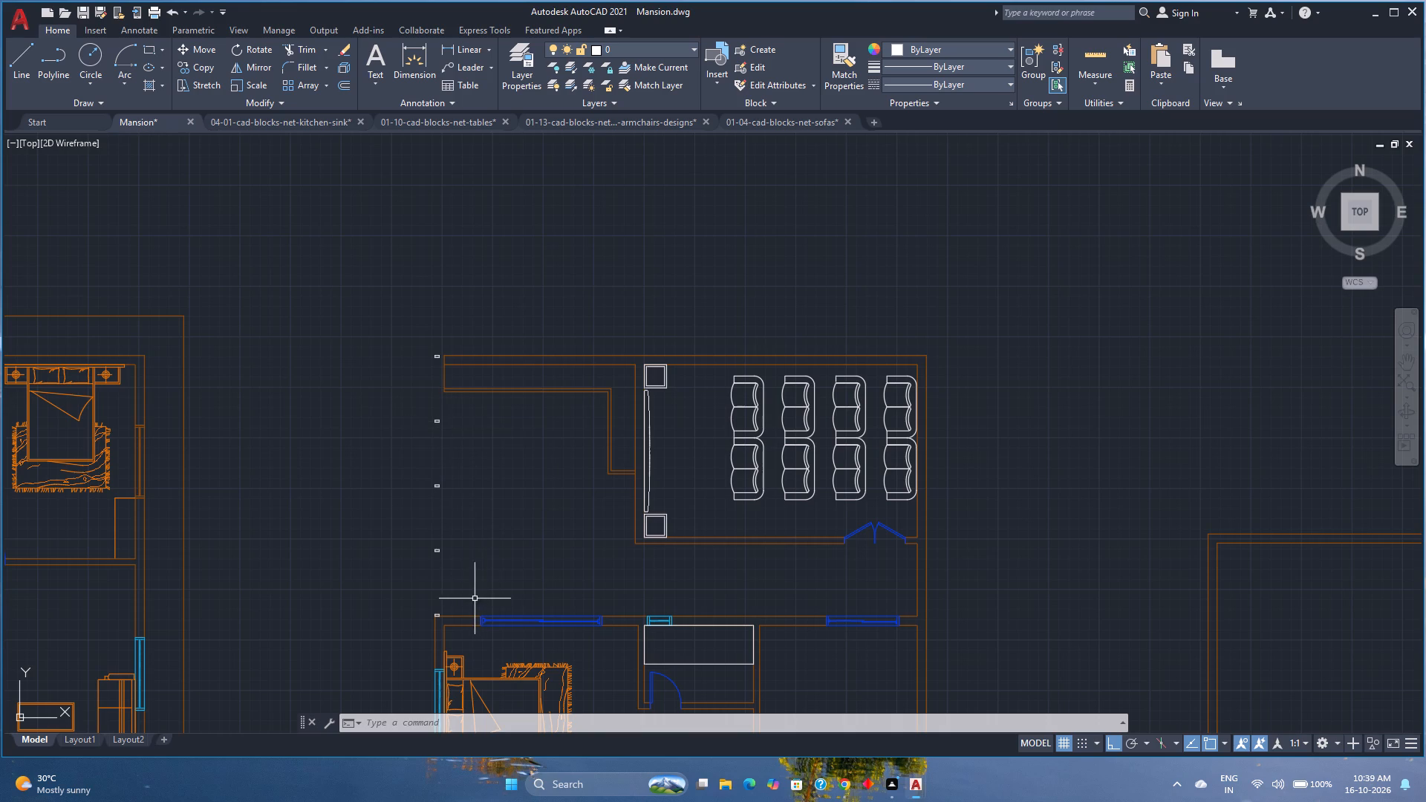
pyautogui.moveTo(466, 582); pyautogui.dragTo(479, 532, button='middle')
pyautogui.middleClick(479, 532)
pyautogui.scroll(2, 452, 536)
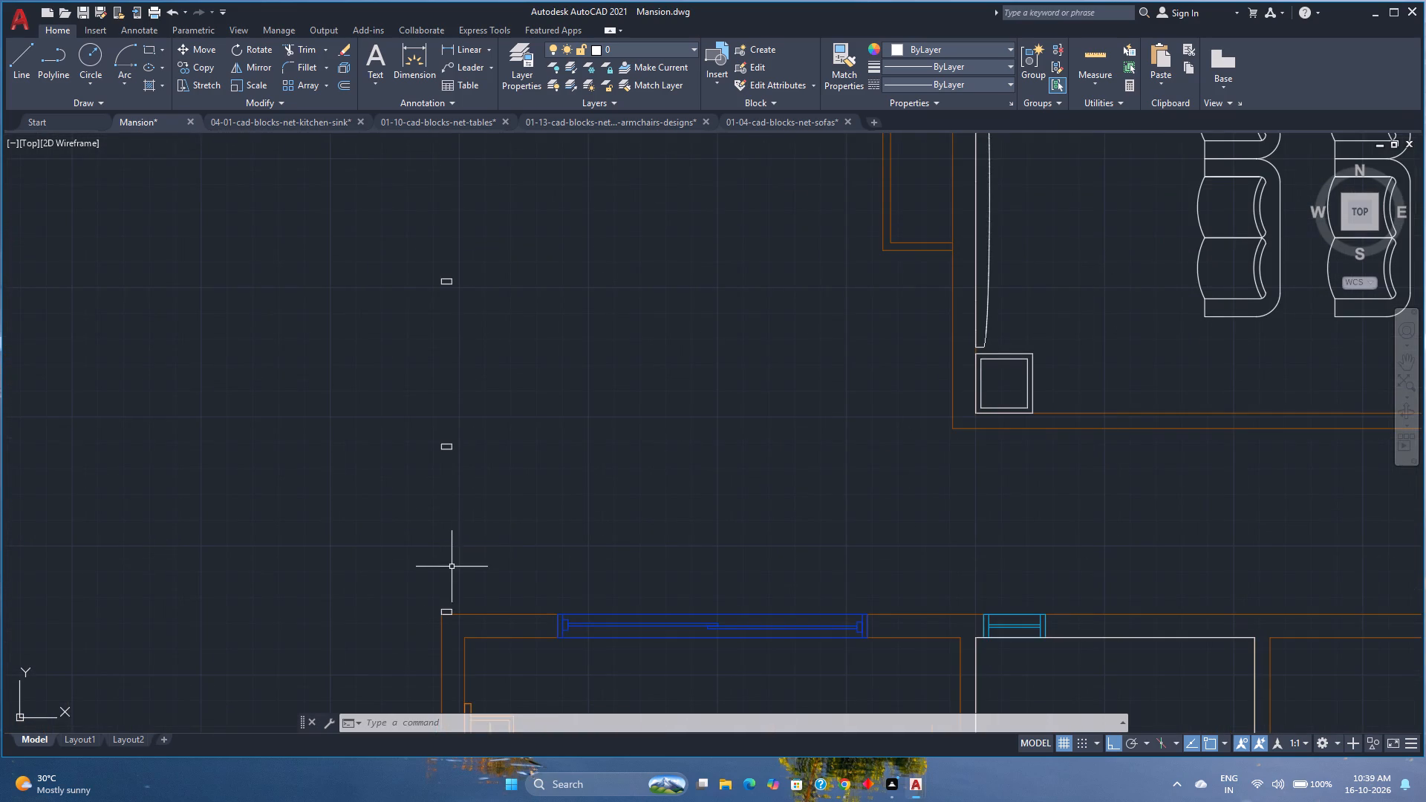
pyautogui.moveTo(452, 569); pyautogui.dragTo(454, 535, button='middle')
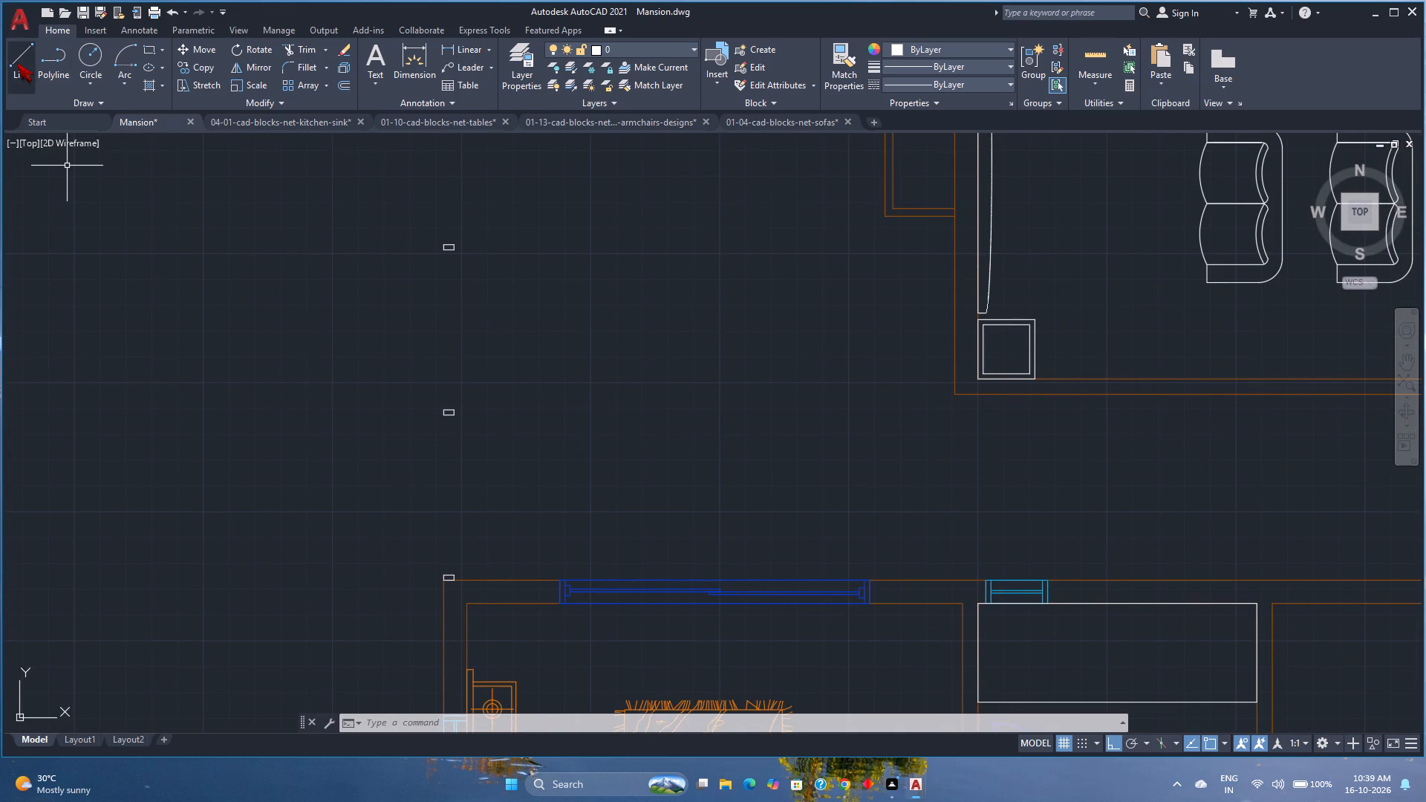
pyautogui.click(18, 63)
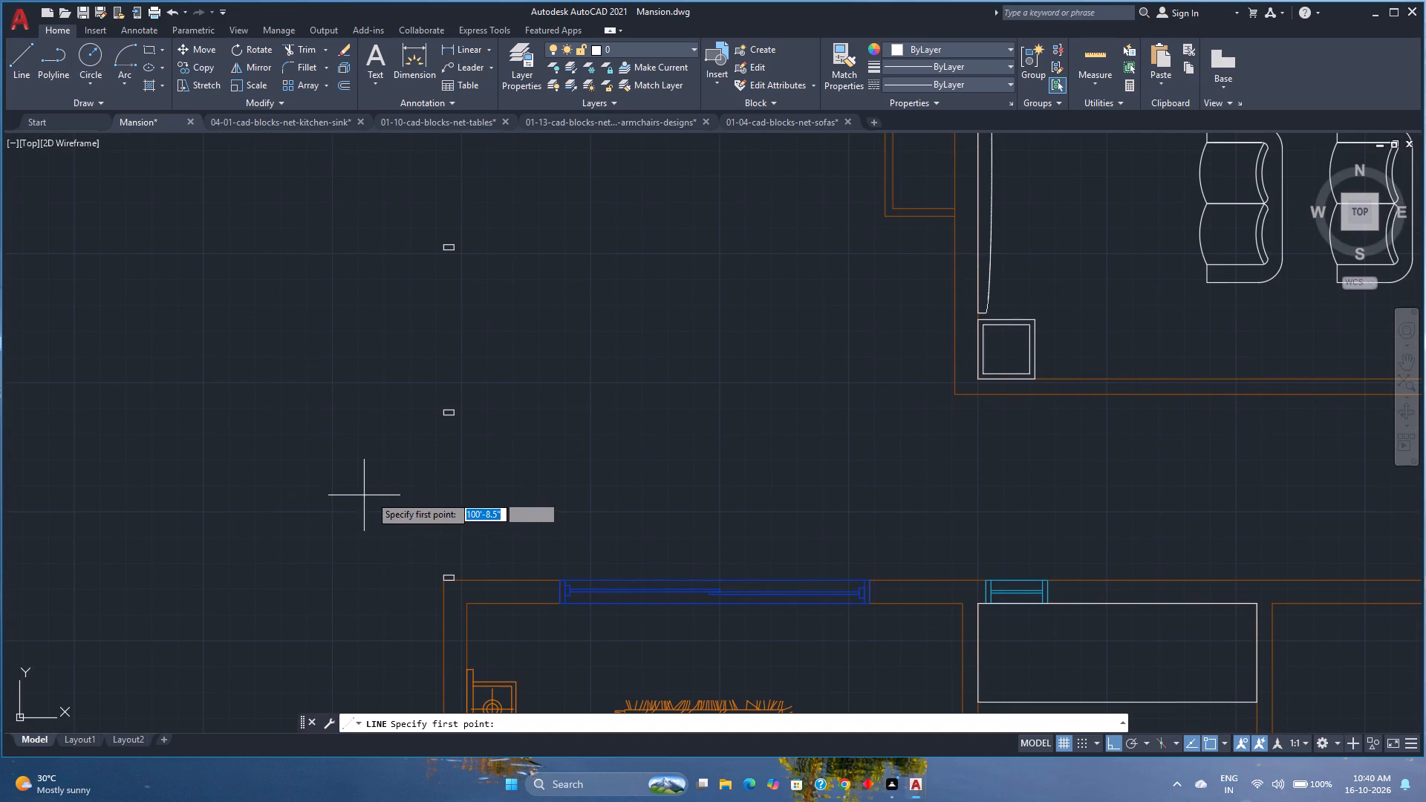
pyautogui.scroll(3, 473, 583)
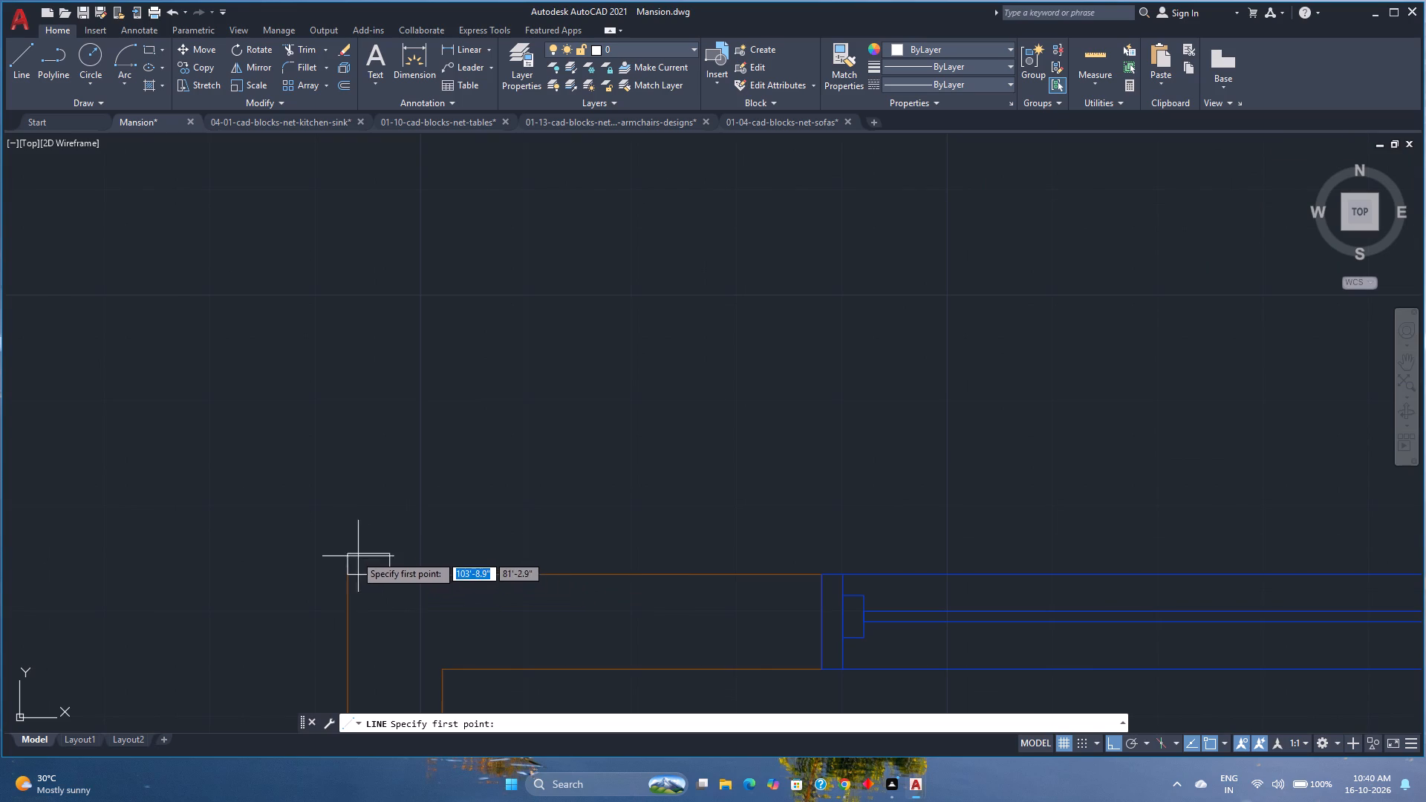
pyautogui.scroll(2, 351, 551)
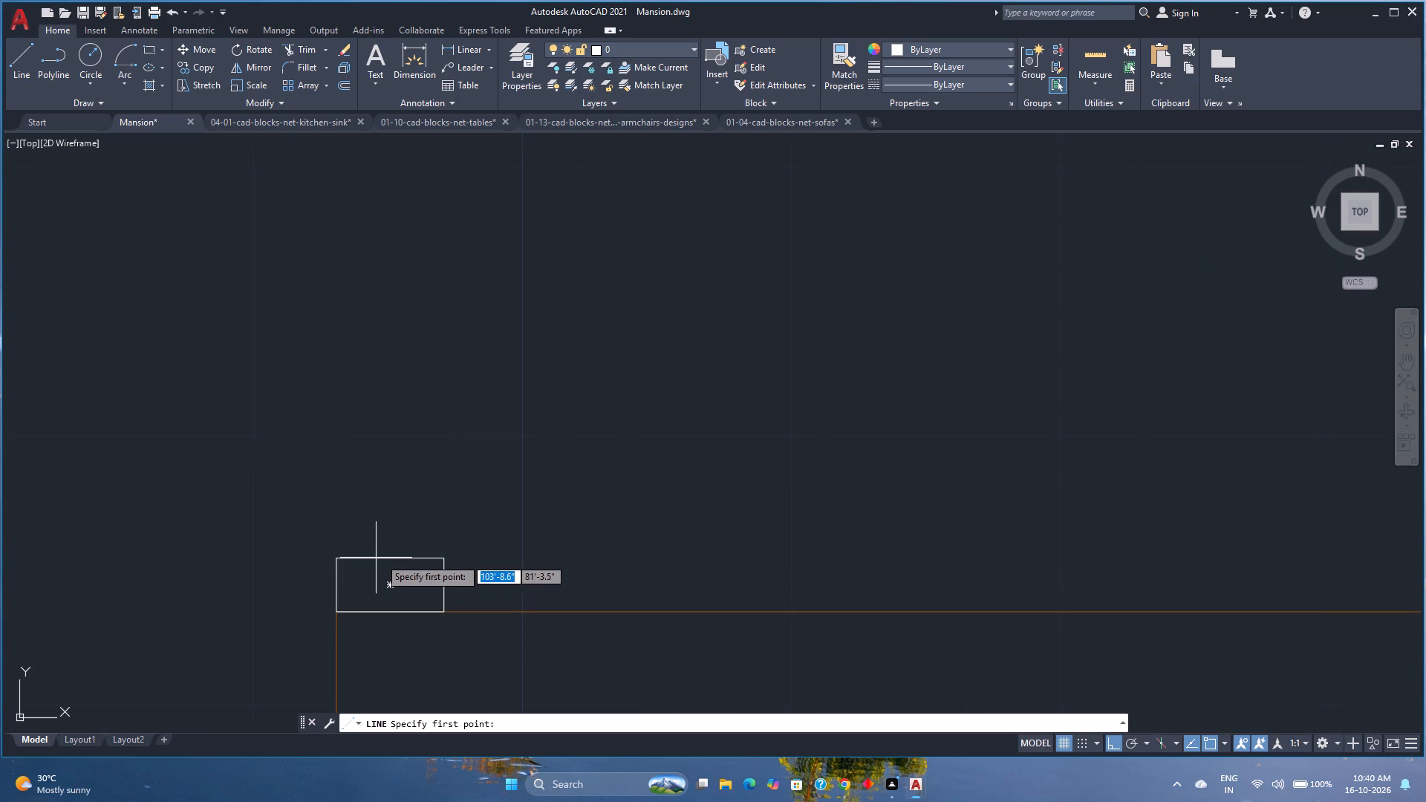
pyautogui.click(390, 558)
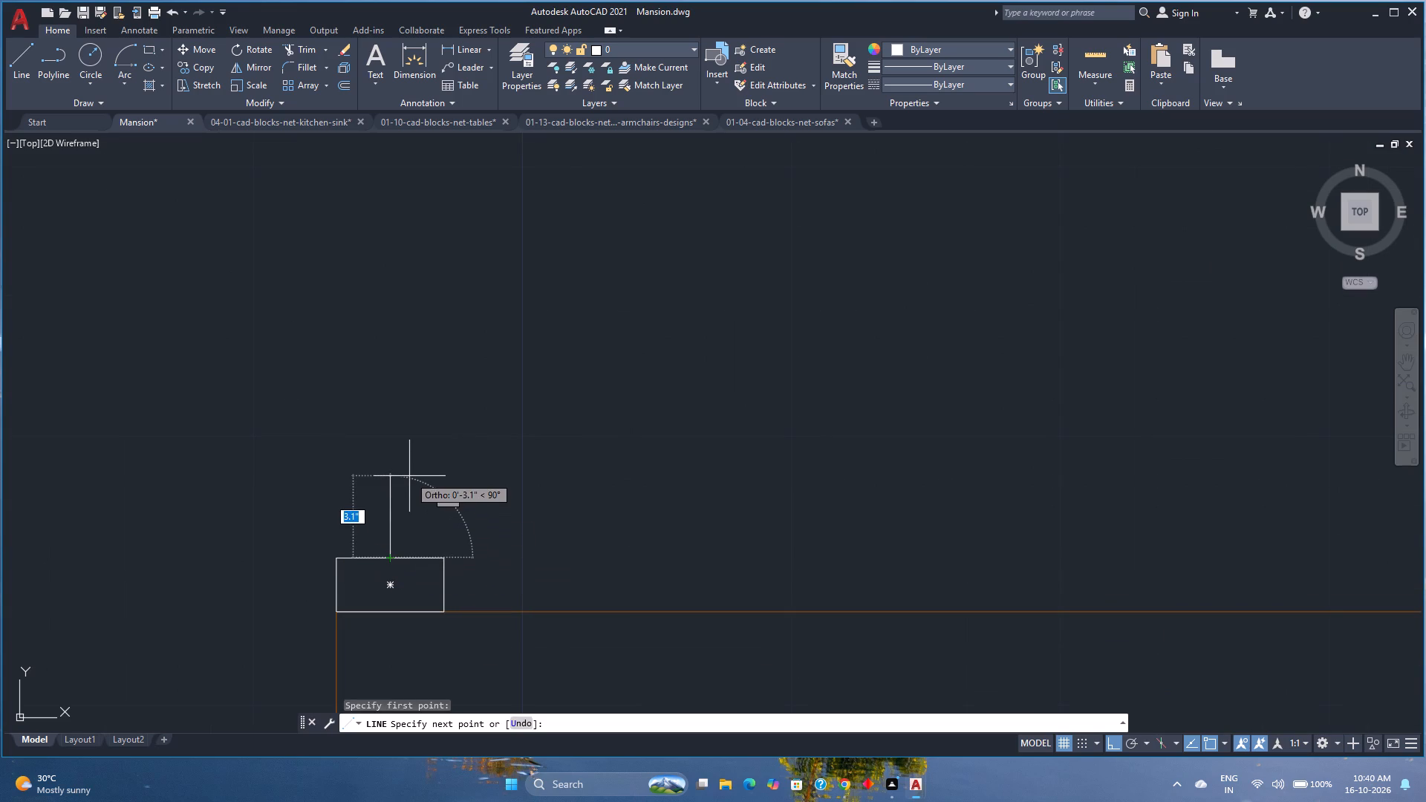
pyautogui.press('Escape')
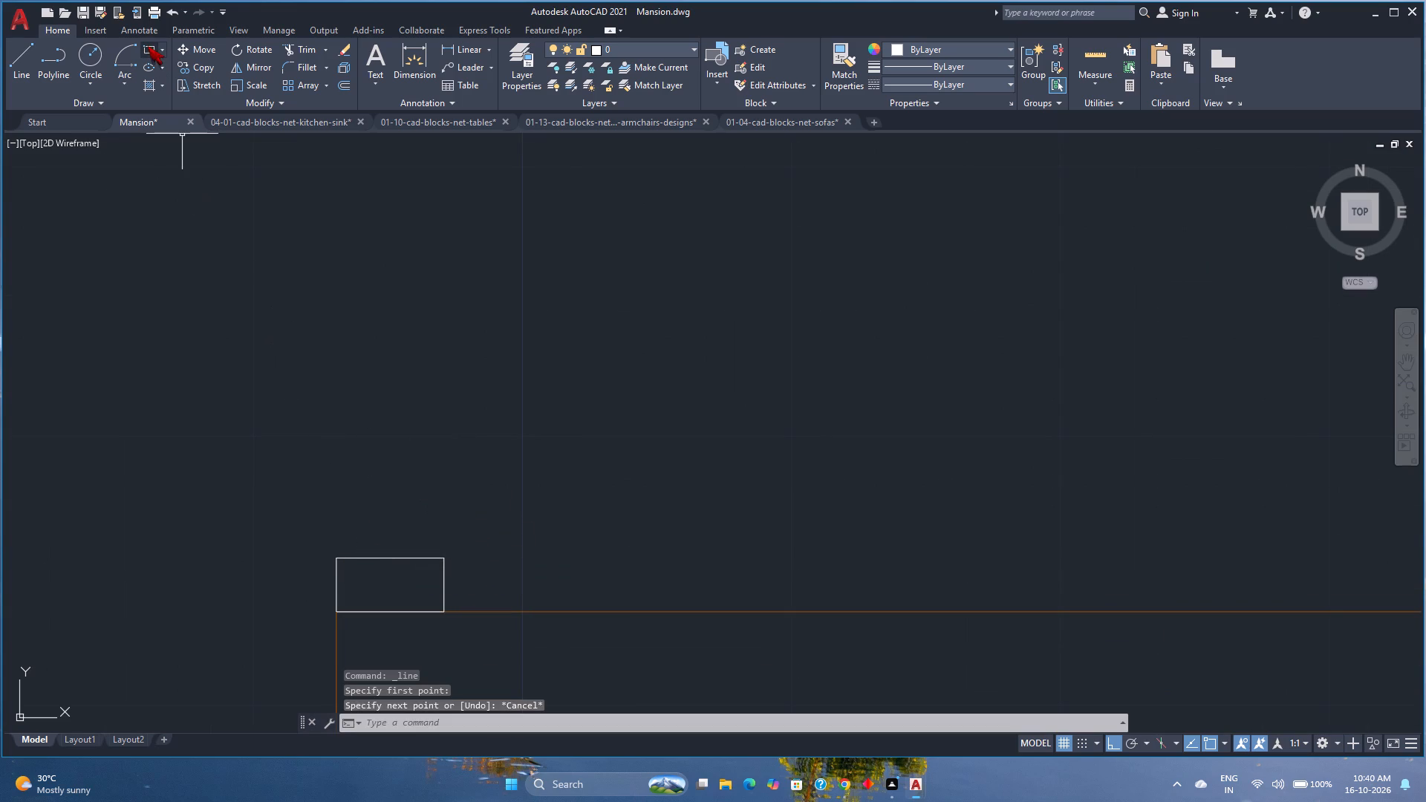
# Draw a 2.5" by 2" rectangle above the southernmost post, starting at the midpoint of the post's north edge.
pyautogui.click(148, 46)
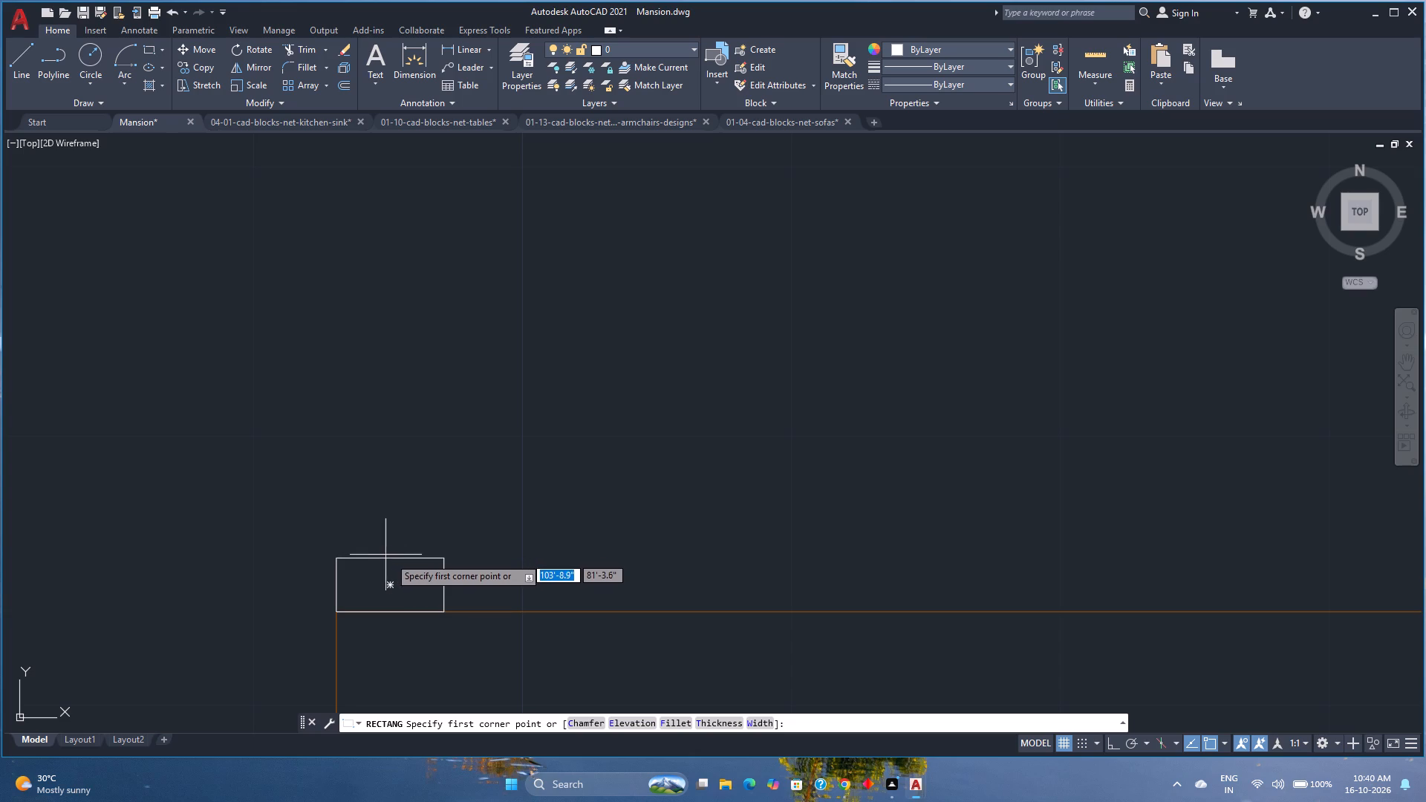
pyautogui.click(390, 557)
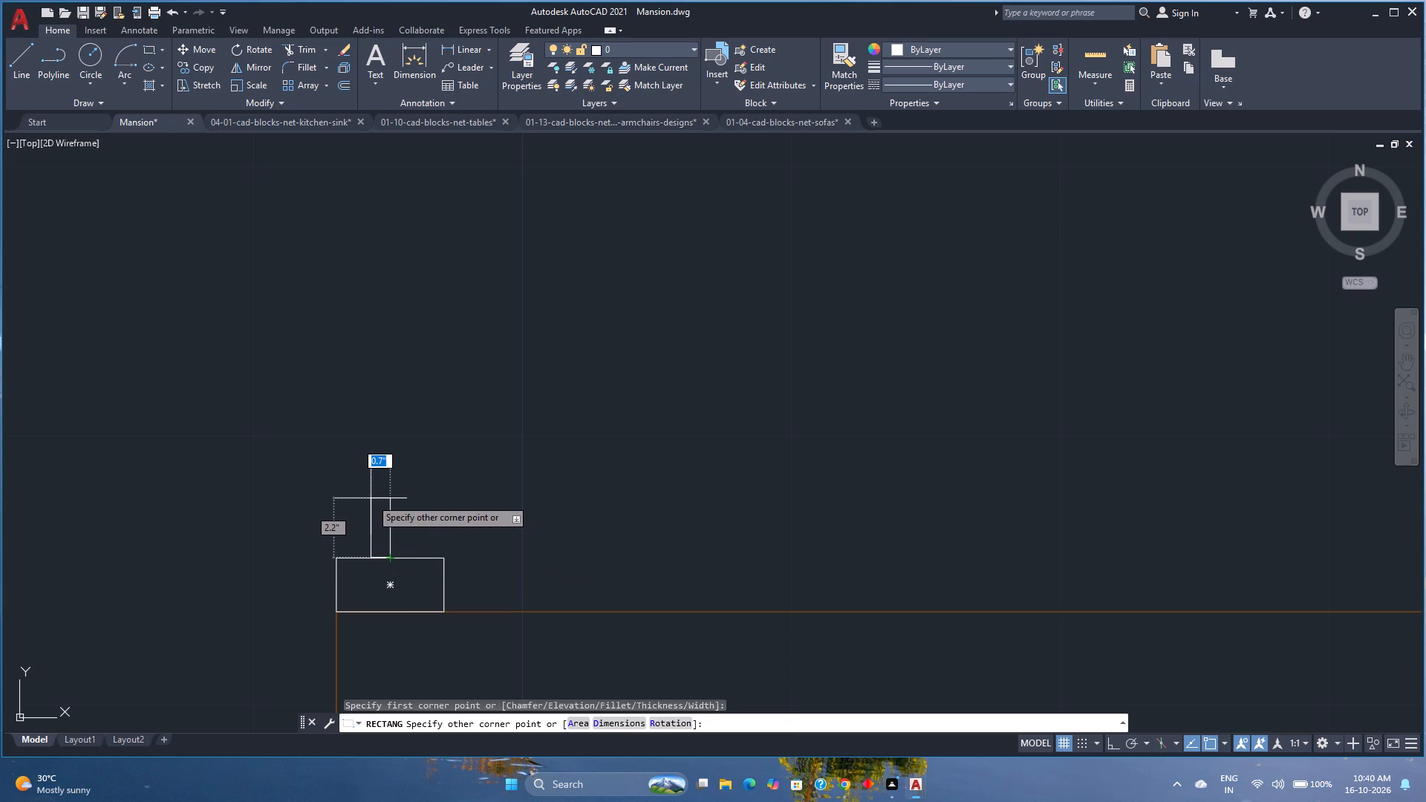
pyautogui.write('2.5,2')
pyautogui.press('Return')
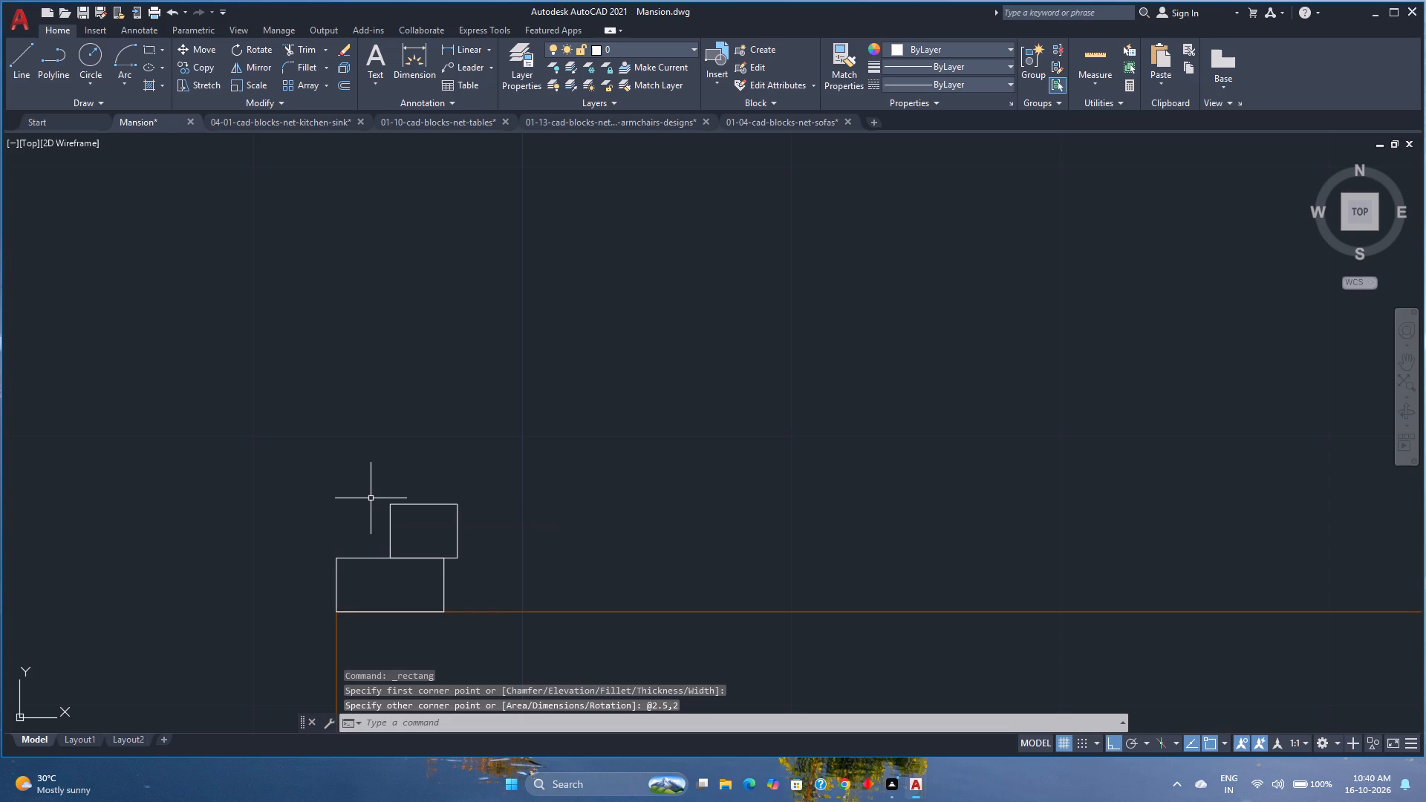
# Move the new rectangle by its bottom-edge midpoint onto the midpoint of the southernmost post's north edge.
pyautogui.click(398, 541)
pyautogui.click(371, 526)
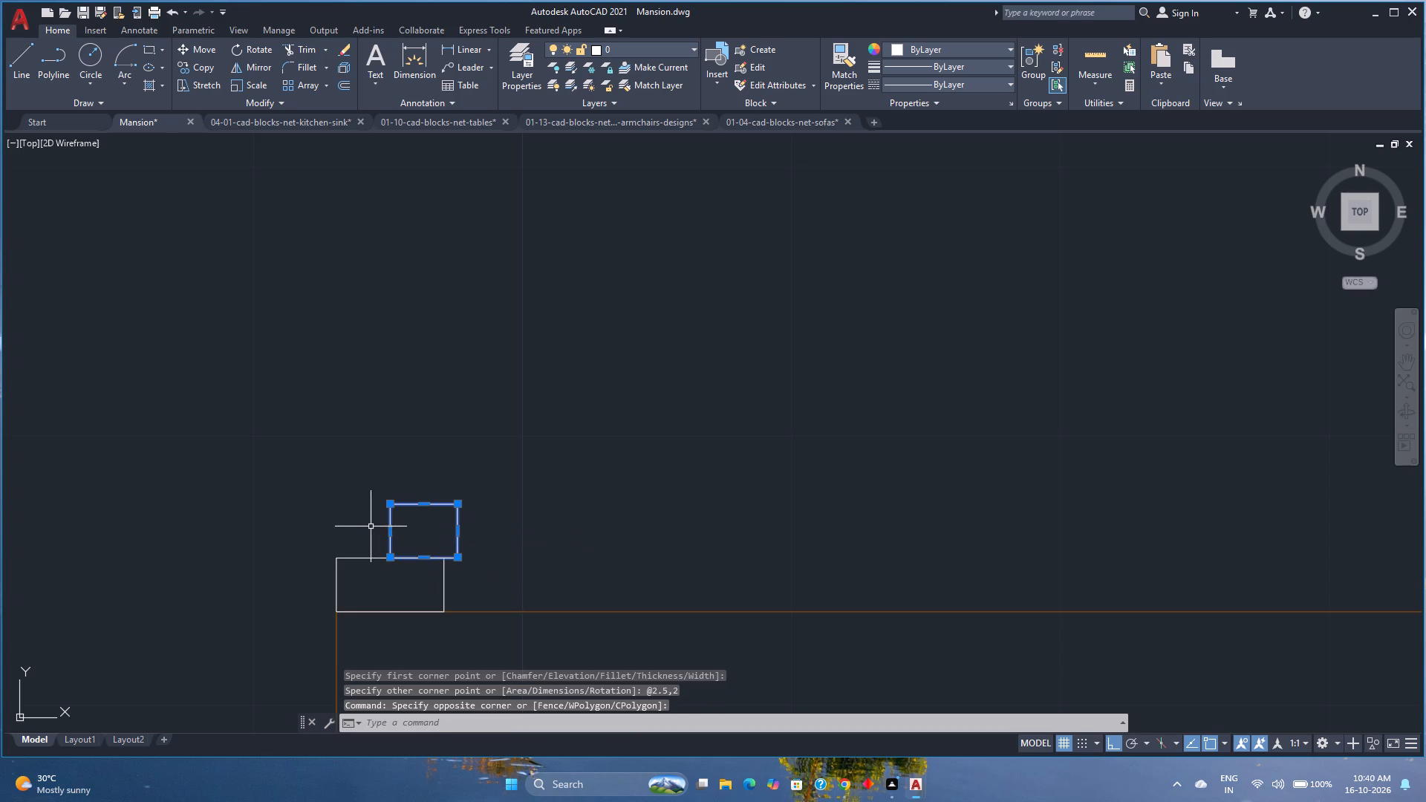
pyautogui.click(186, 48)
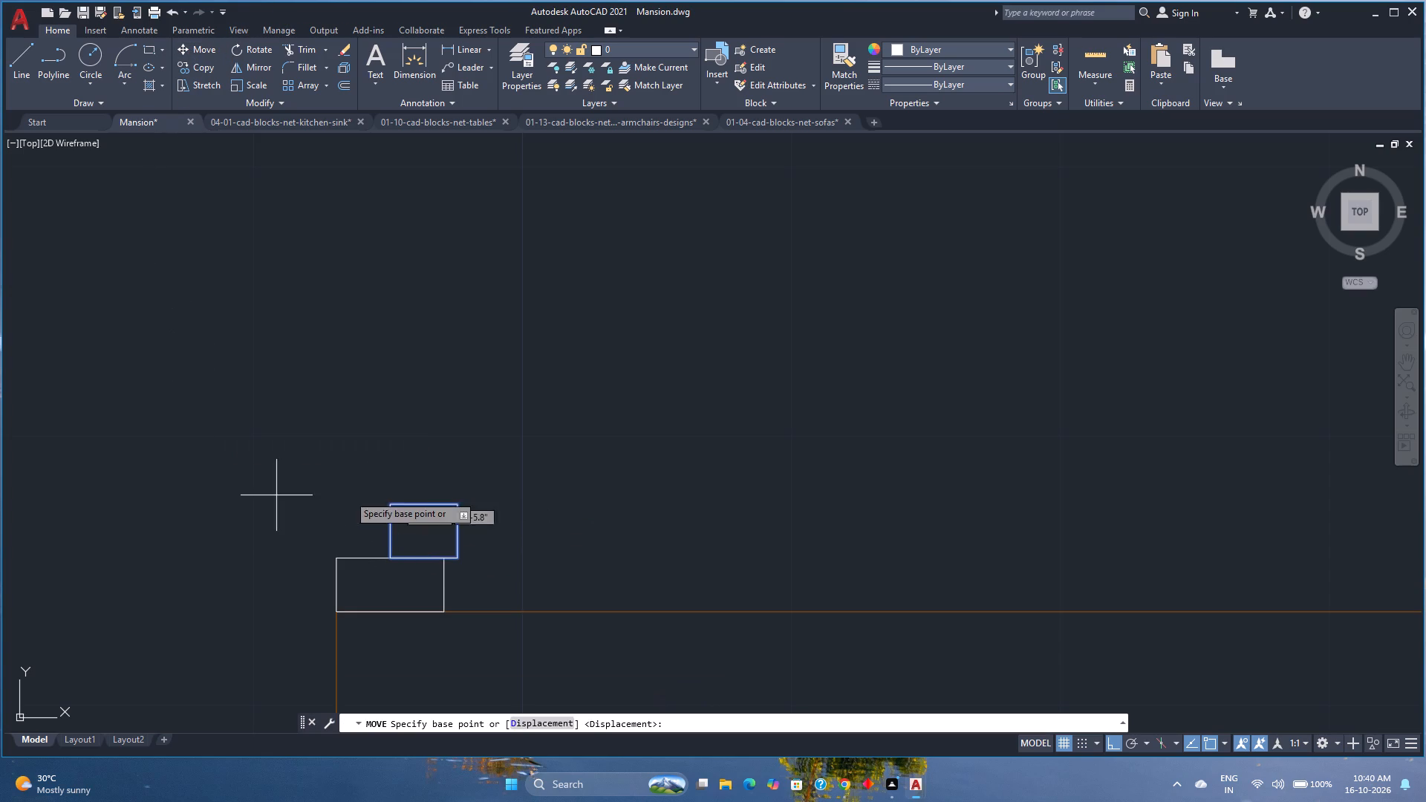
pyautogui.click(420, 558)
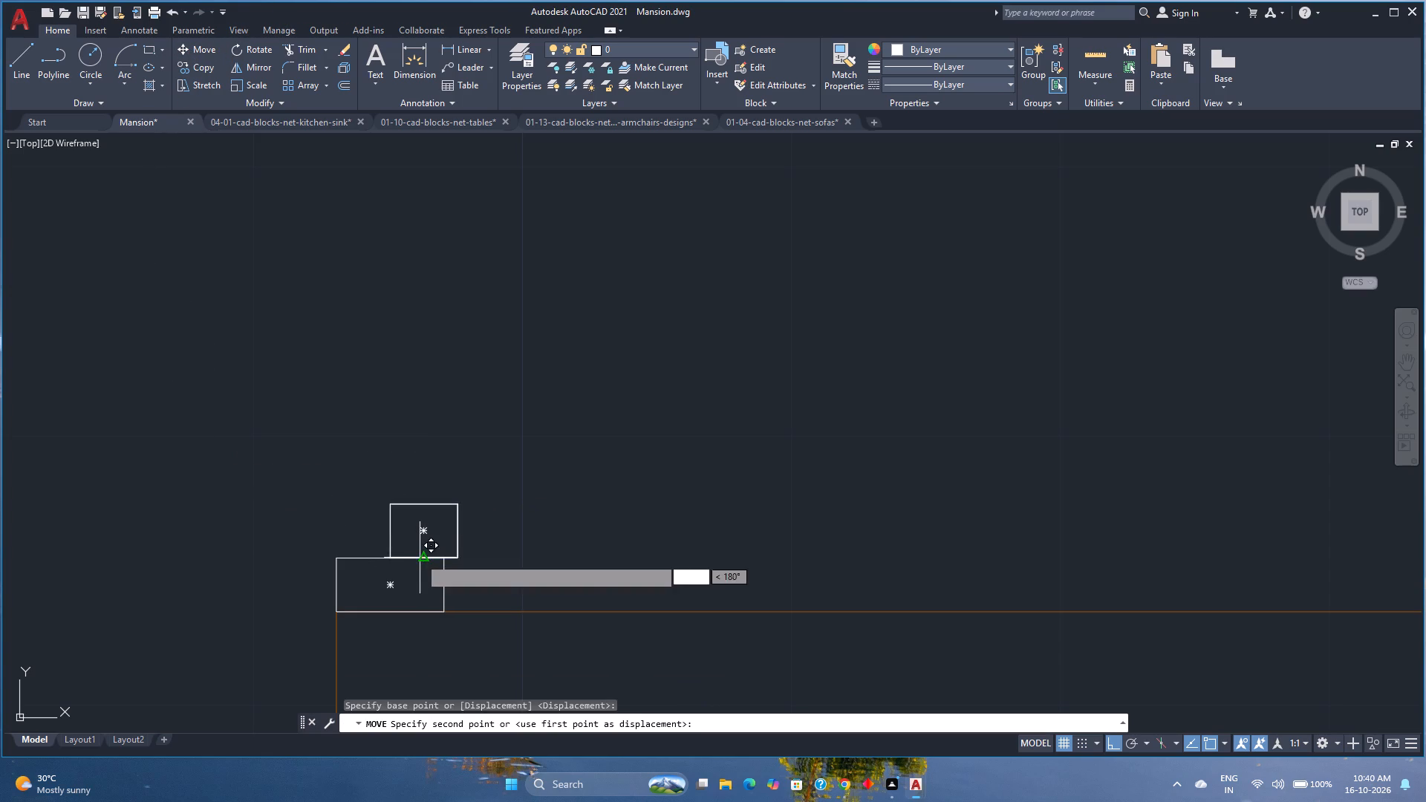
pyautogui.click(390, 559)
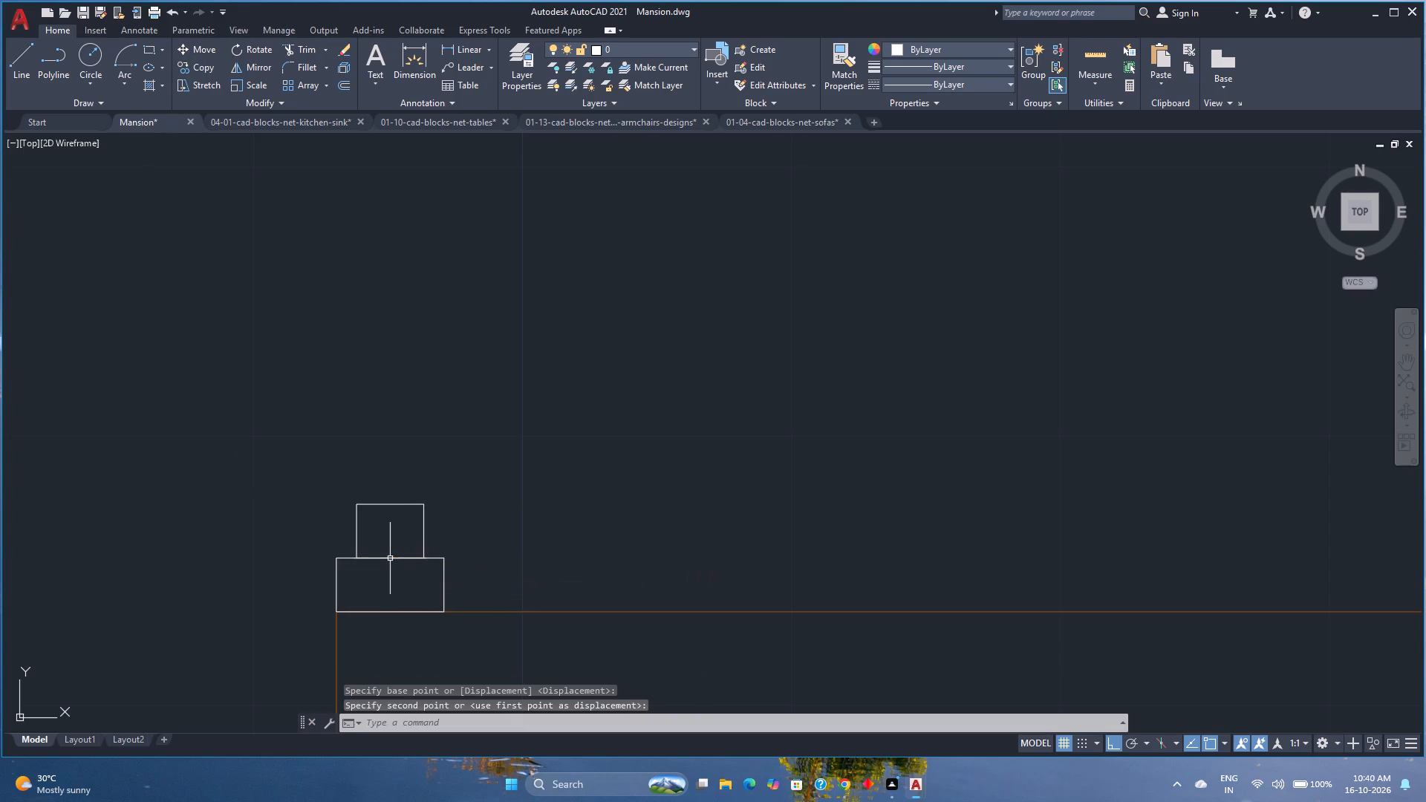
# Stretch the north edge of the small rectangle above the southernmost post 1" toward the post.
pyautogui.scroll(-1, 388, 558)
pyautogui.click(394, 524)
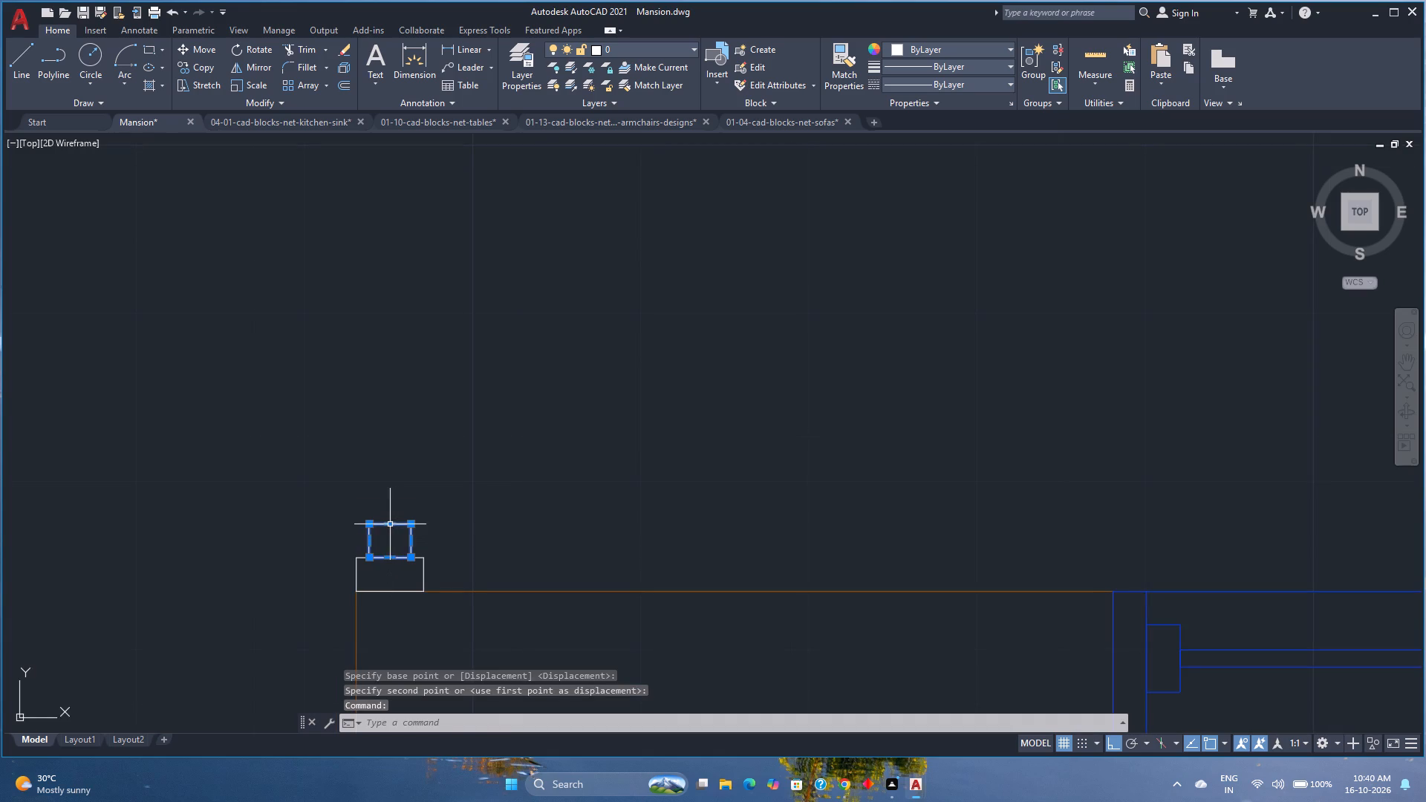
pyautogui.scroll(2, 393, 524)
pyautogui.click(386, 526)
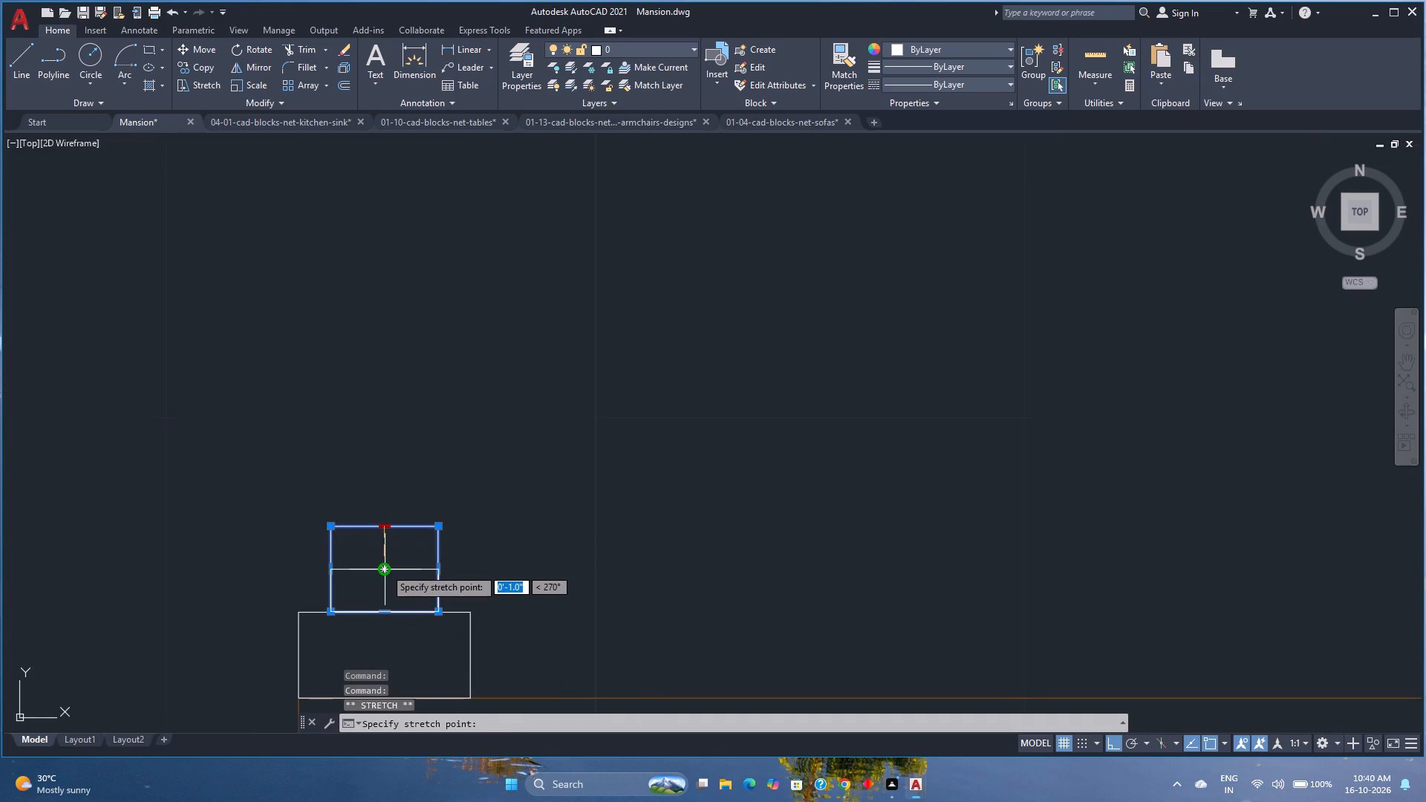
pyautogui.click(388, 572)
pyautogui.scroll(-4, 388, 572)
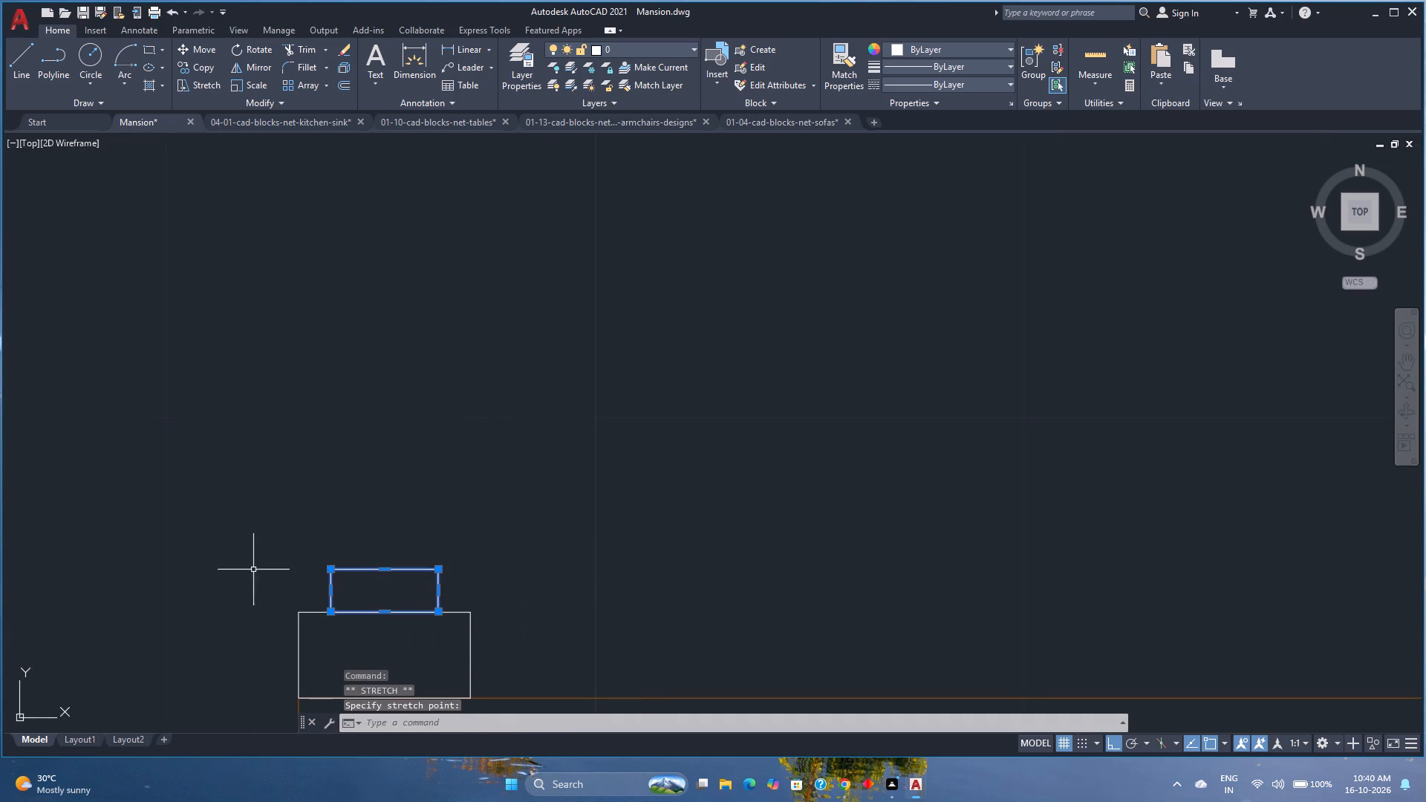
# Copy the shortened rectangle by its top-edge midpoint onto the south-edge midpoint of the next post to the north.
pyautogui.scroll(-2, 366, 464)
pyautogui.moveTo(368, 463); pyautogui.dragTo(374, 518, button='middle')
pyautogui.scroll(-2, 374, 509)
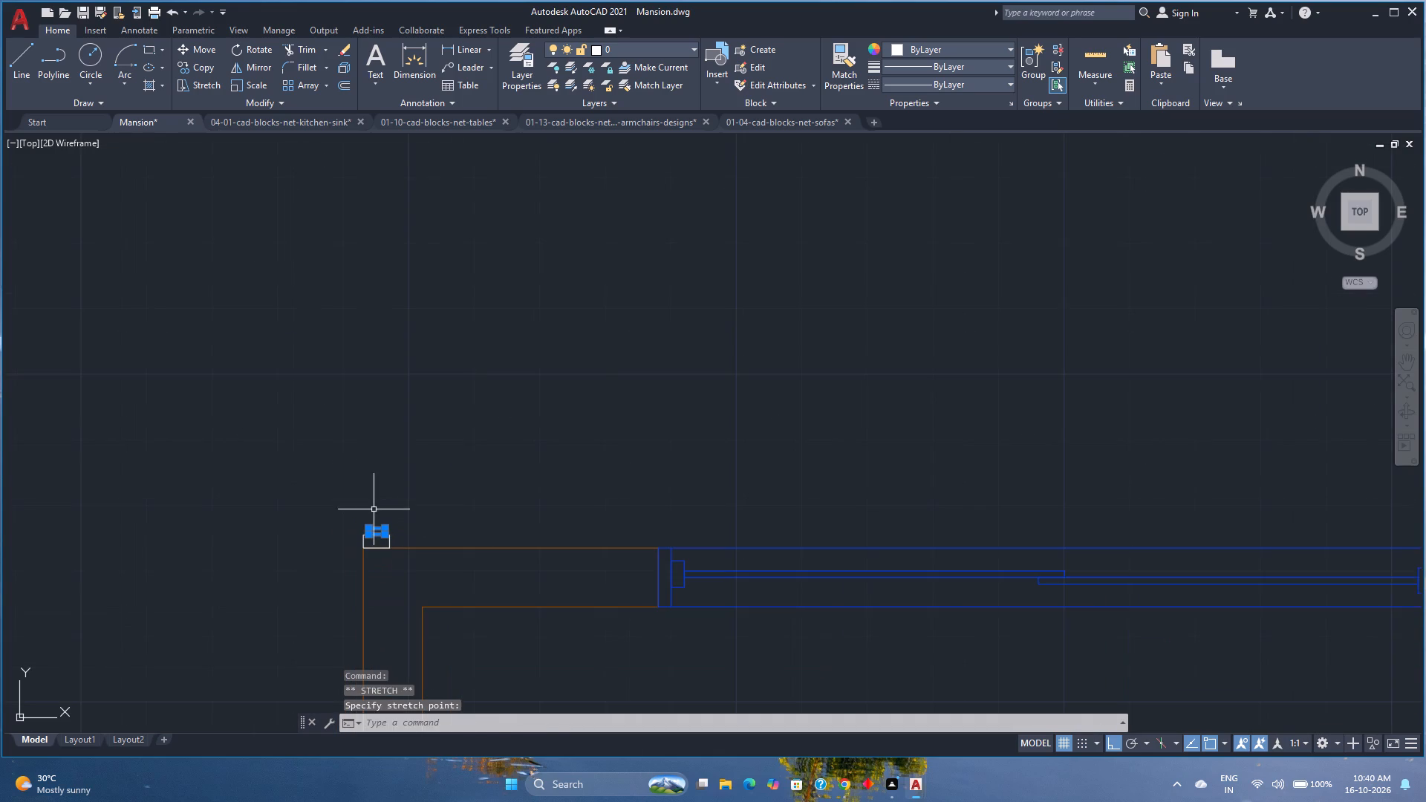
pyautogui.click(209, 74)
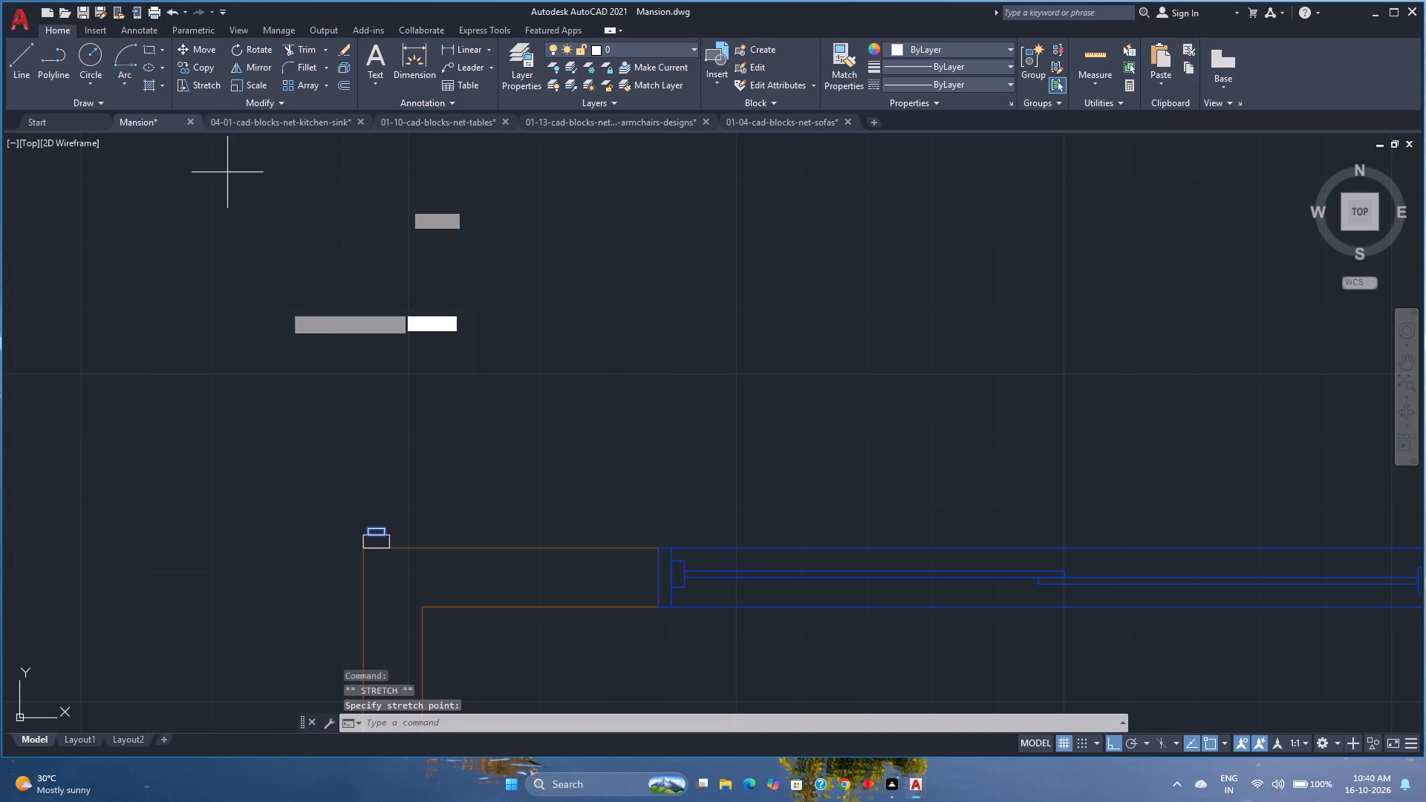
pyautogui.scroll(6, 373, 533)
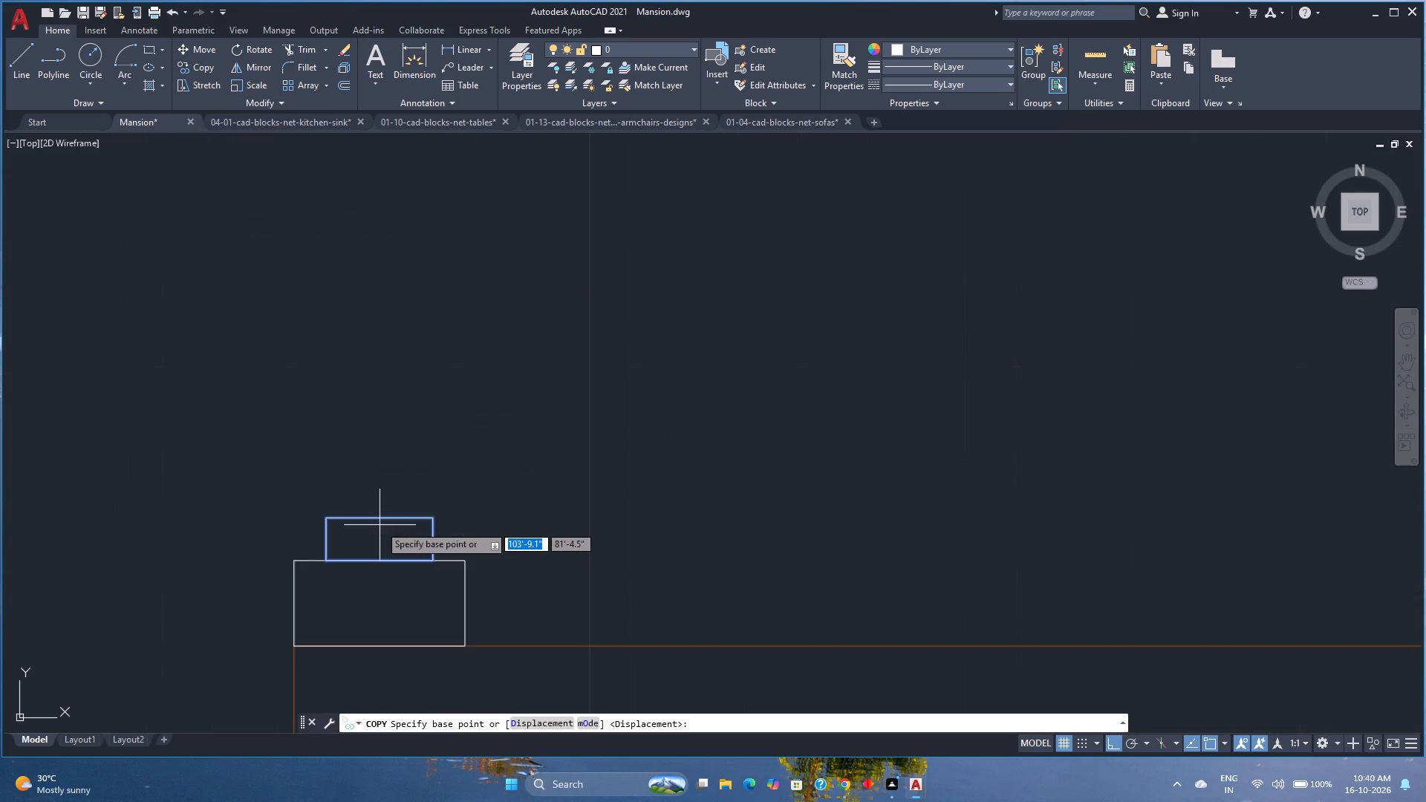
pyautogui.click(380, 514)
pyautogui.scroll(-7, 378, 503)
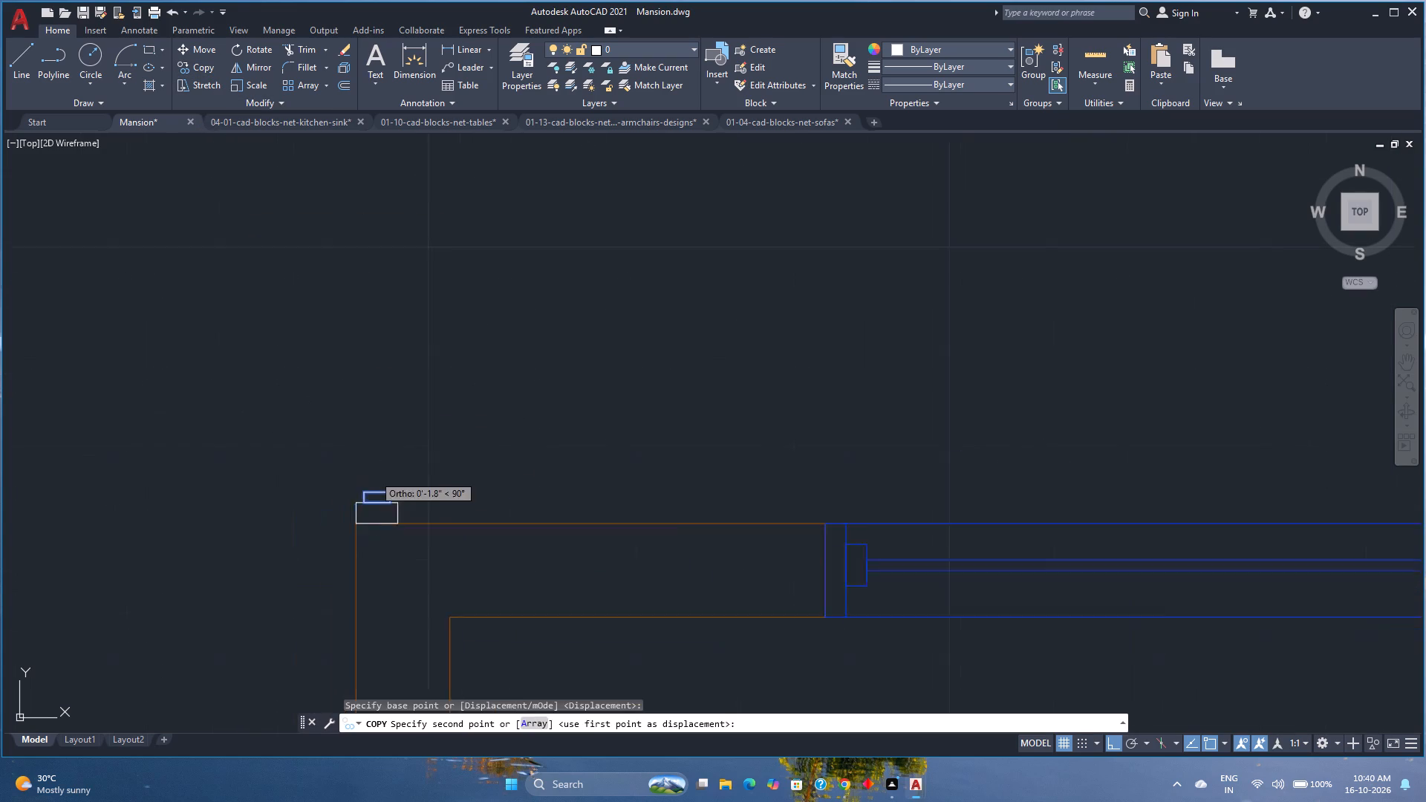
pyautogui.scroll(-1, 371, 443)
pyautogui.moveTo(371, 443); pyautogui.dragTo(345, 636, button='middle')
pyautogui.scroll(3, 347, 423)
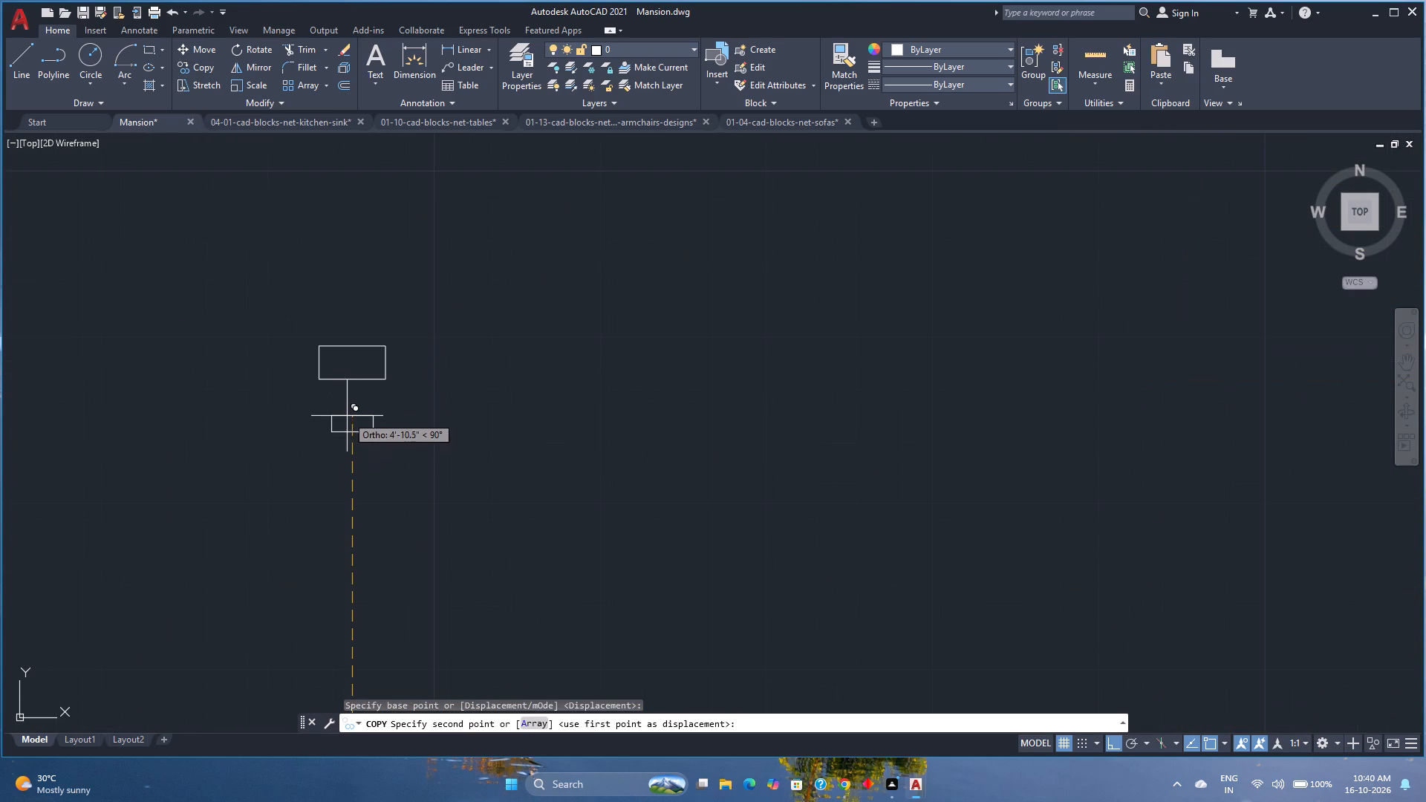
pyautogui.click(350, 375)
pyautogui.scroll(-3, 350, 375)
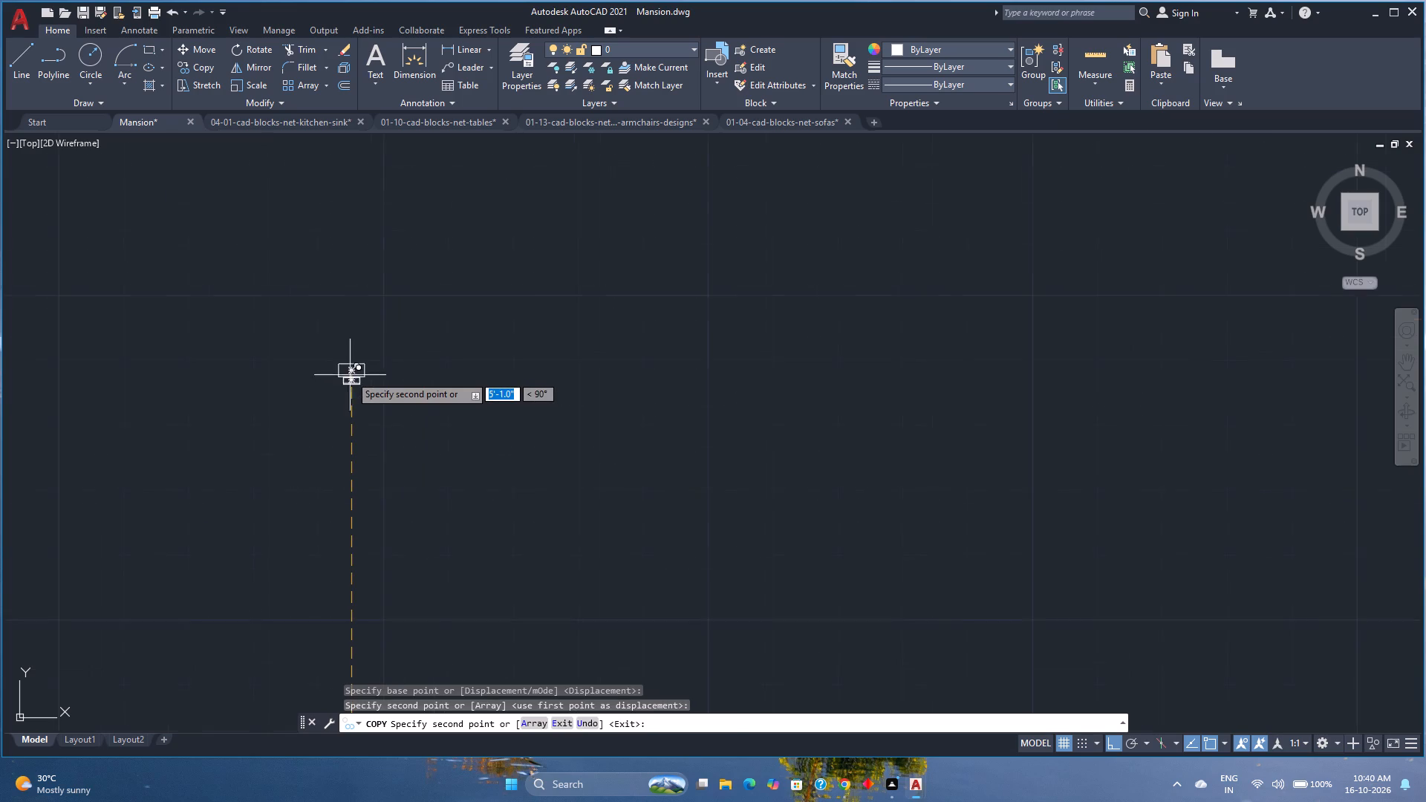
pyautogui.press('Escape')
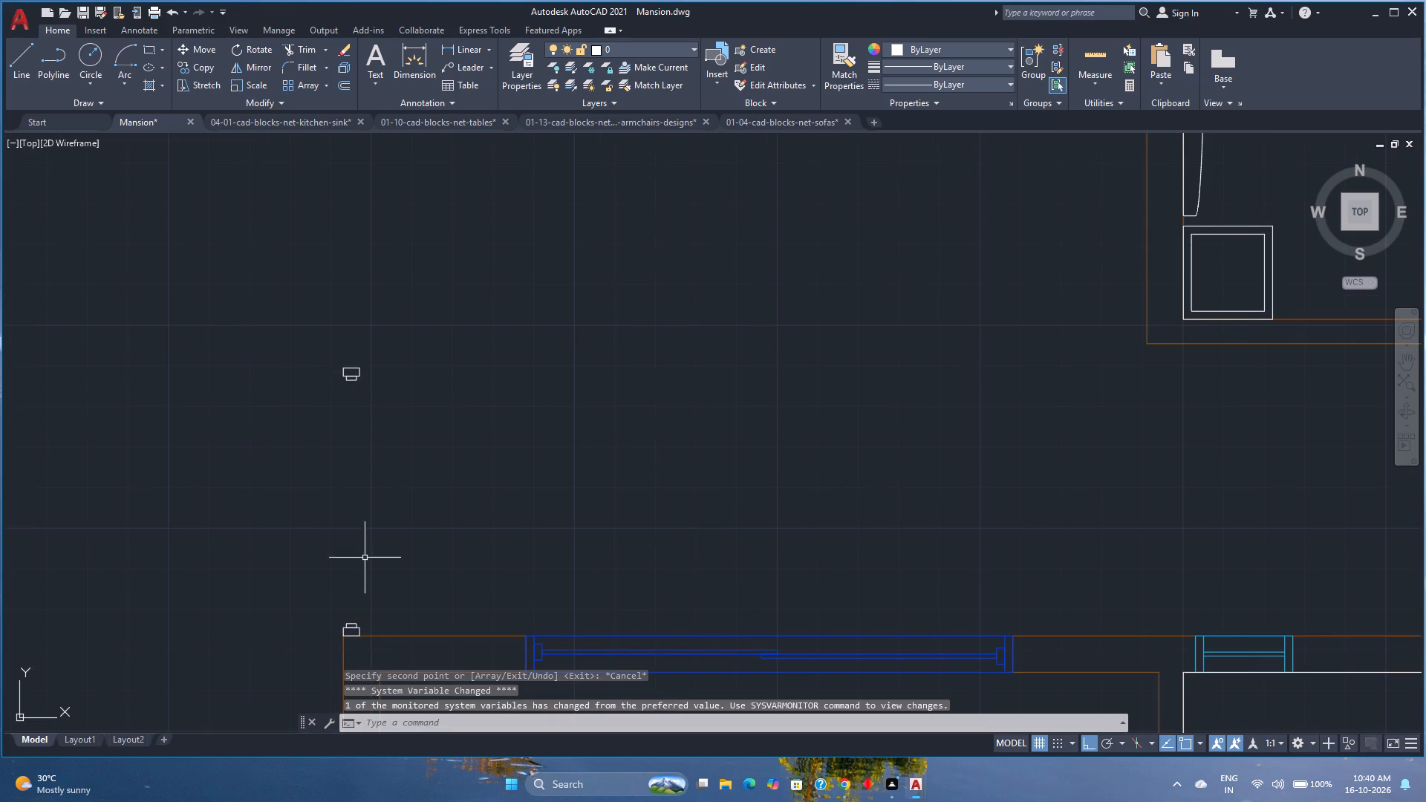
# Copy both attached pieces together from the southernmost post to each of the next three posts northward, using matching post corners.
pyautogui.click(352, 624)
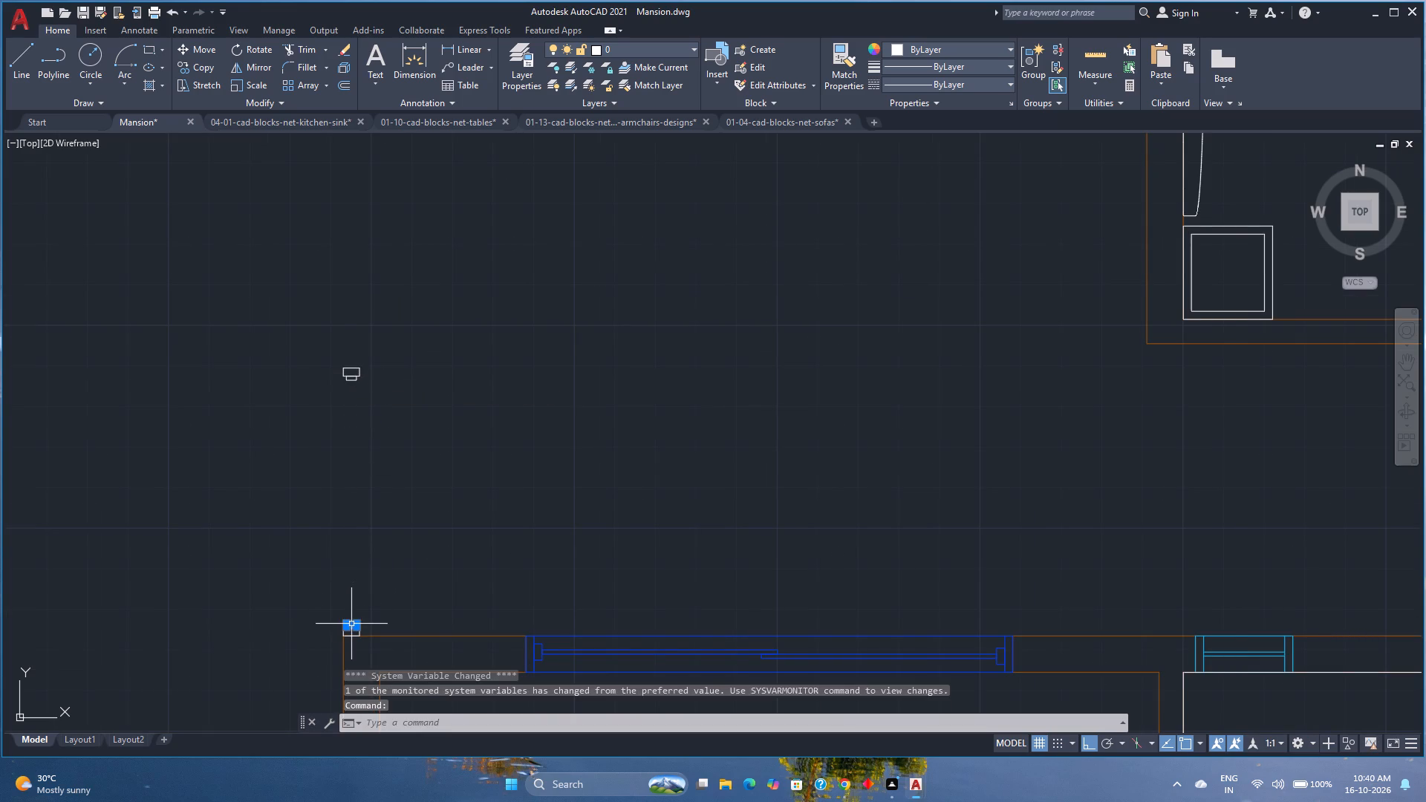
pyautogui.click(349, 381)
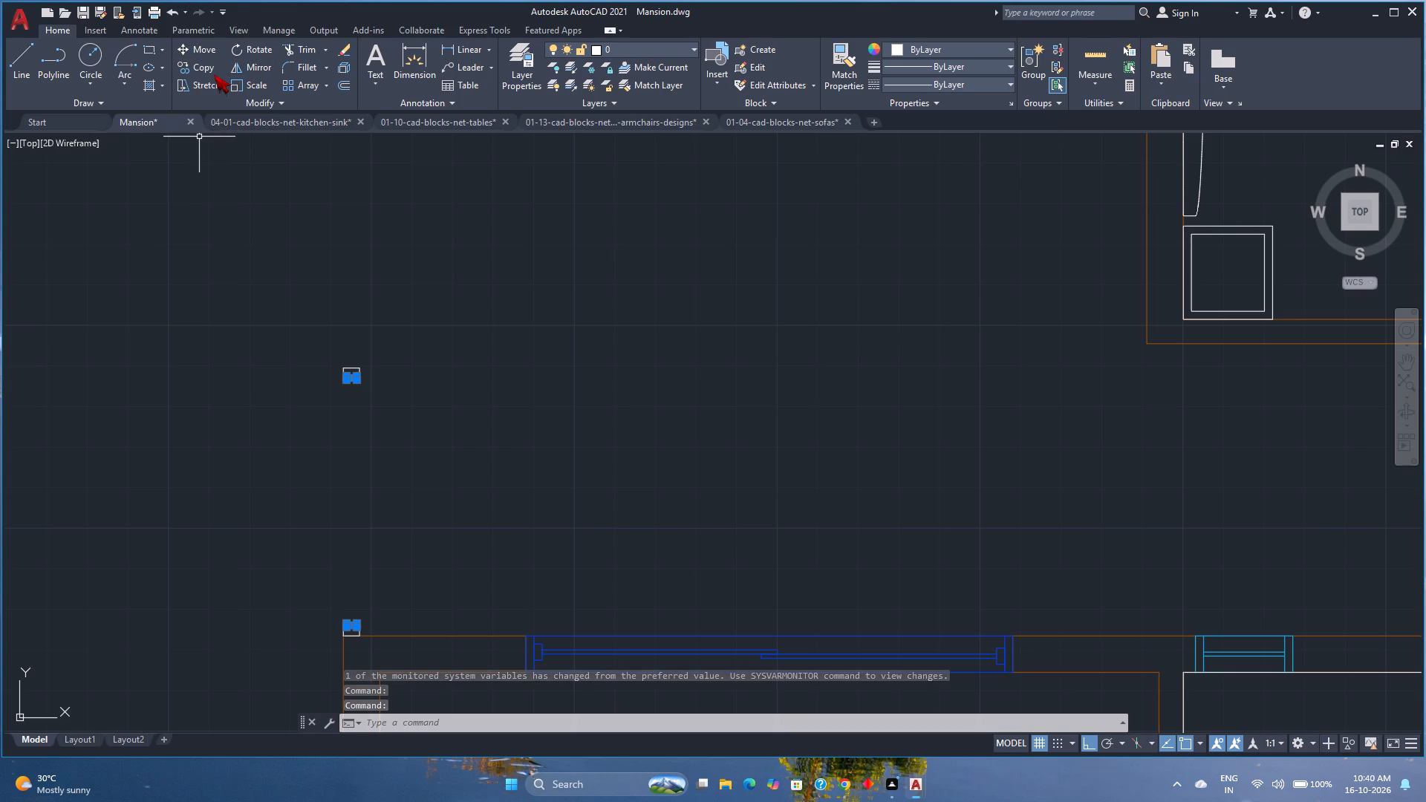
pyautogui.click(214, 70)
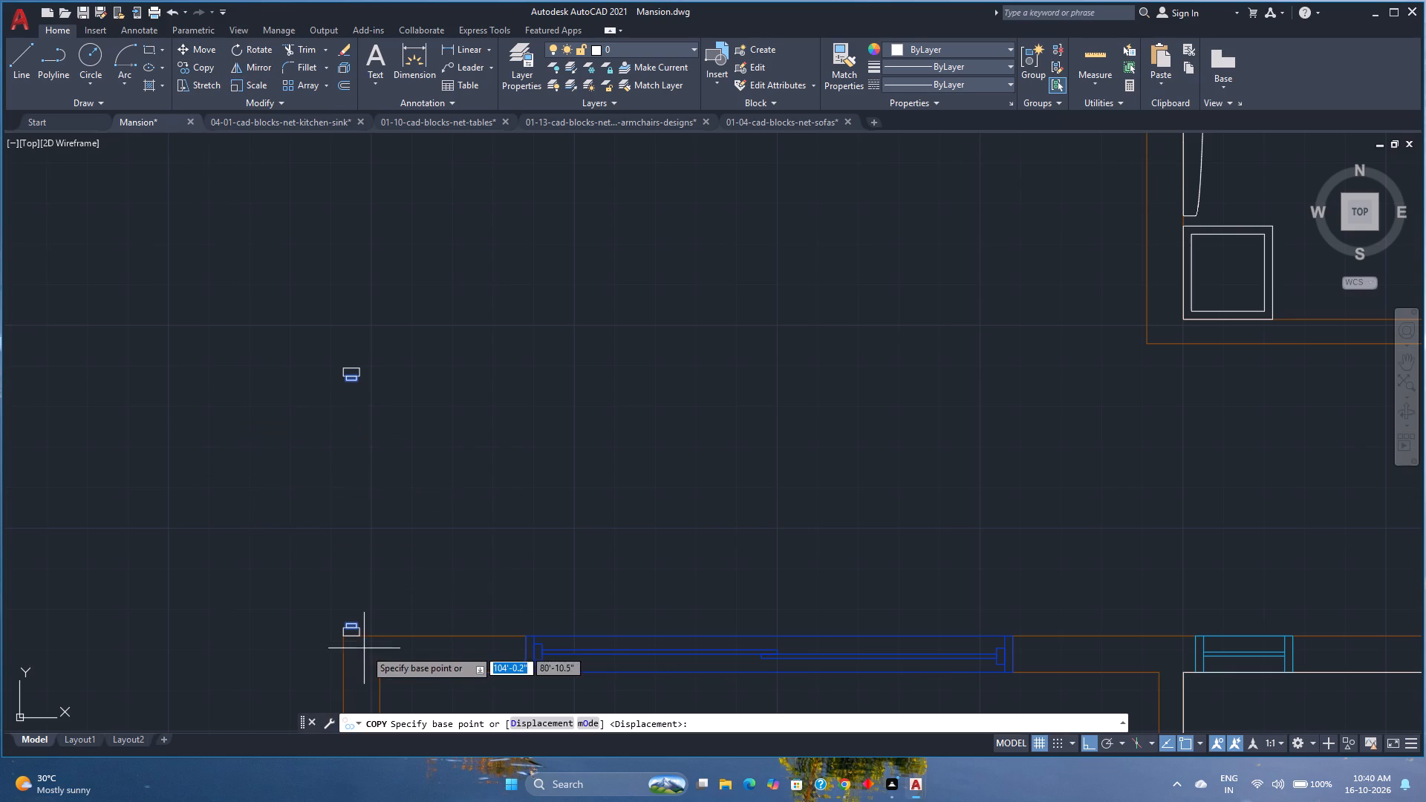
pyautogui.scroll(2, 365, 651)
pyautogui.click(349, 596)
pyautogui.scroll(-3, 348, 517)
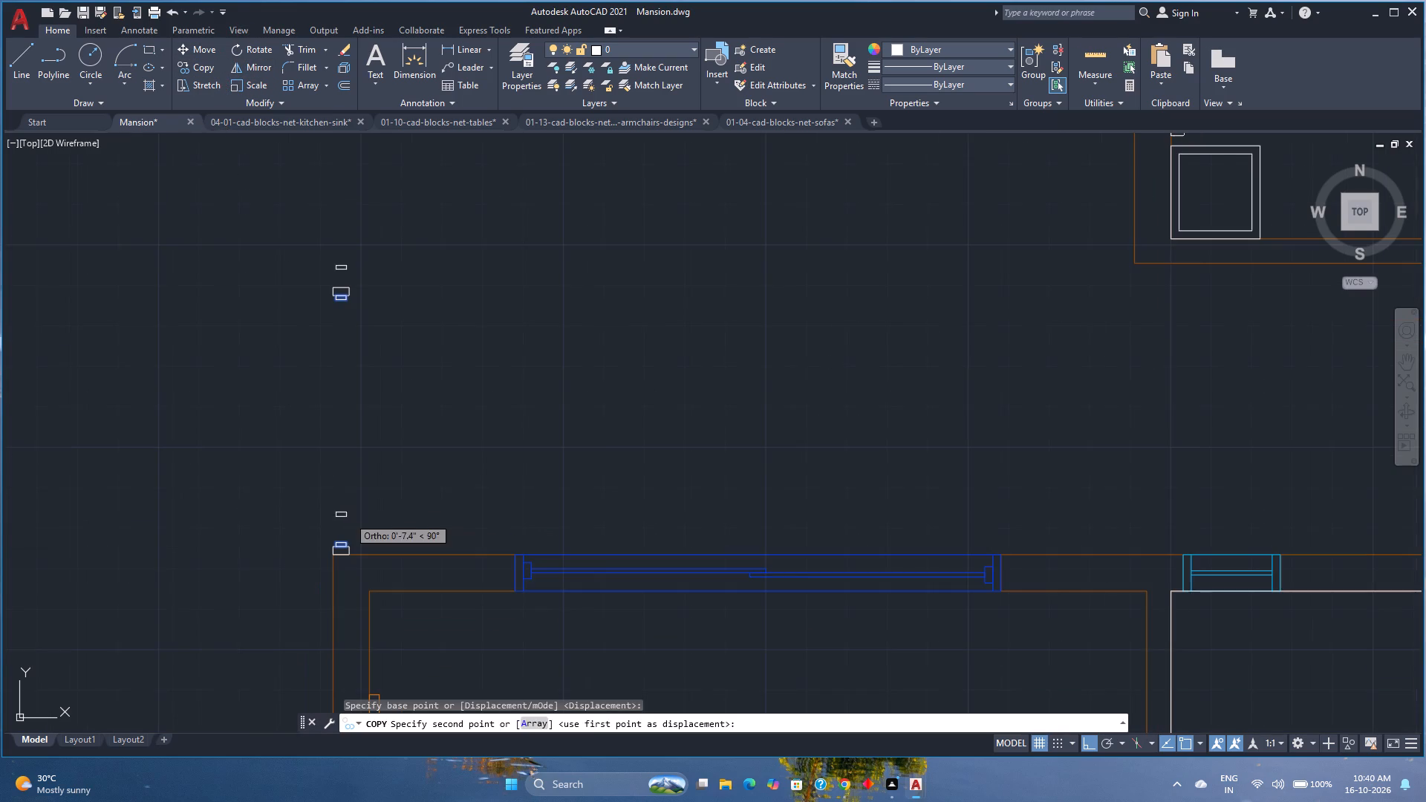
pyautogui.moveTo(386, 442); pyautogui.dragTo(393, 604, button='middle')
pyautogui.middleClick(393, 604)
pyautogui.scroll(1, 367, 455)
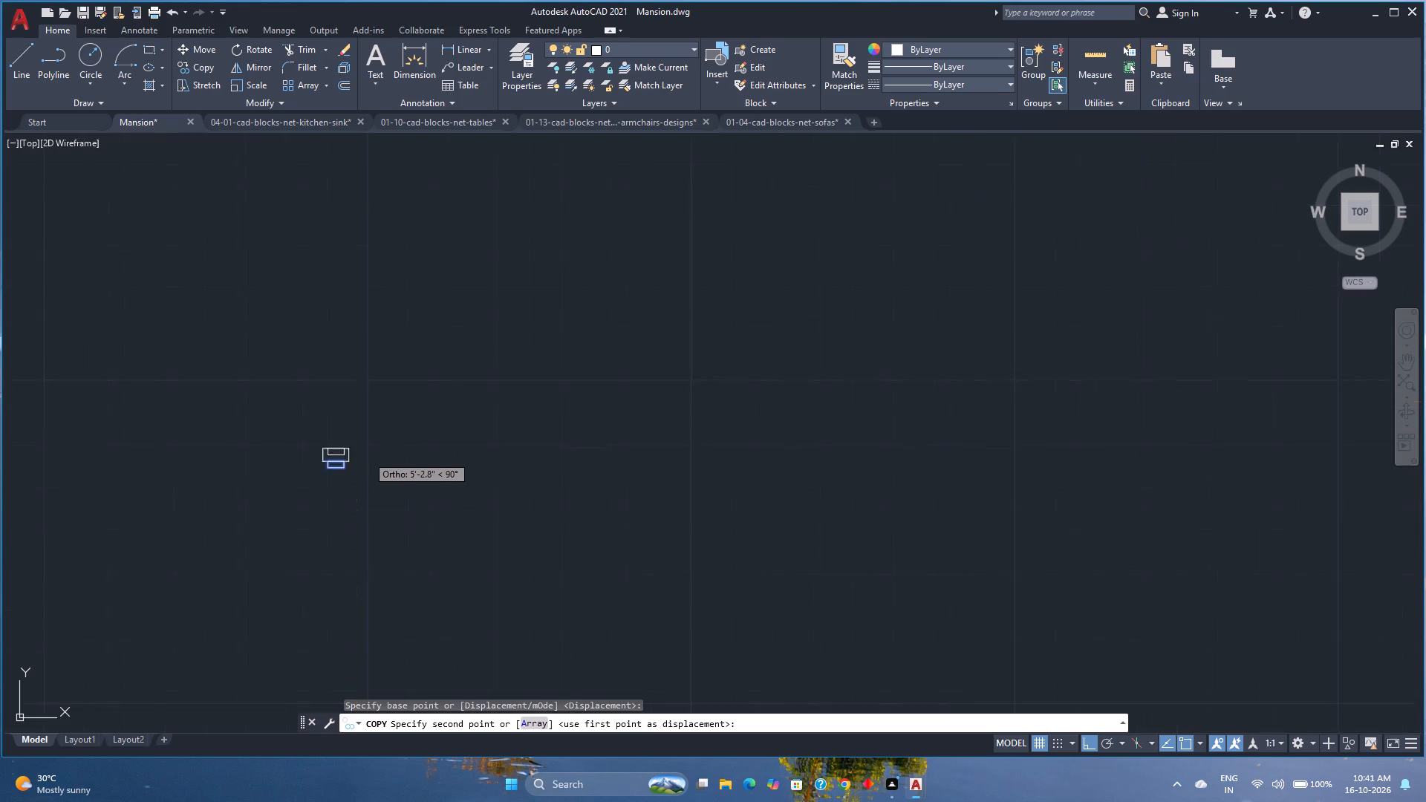
pyautogui.scroll(1, 367, 455)
pyautogui.click(339, 443)
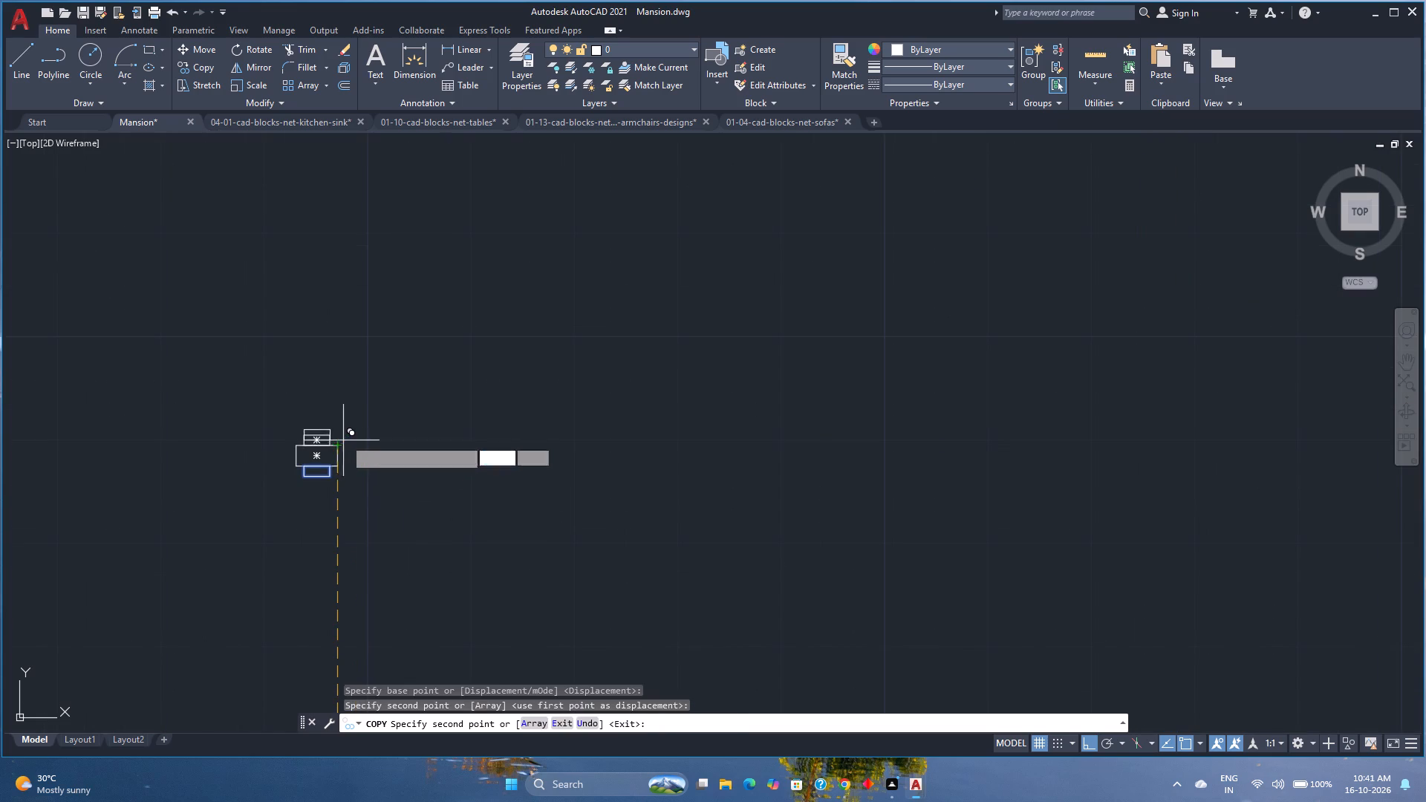
pyautogui.scroll(-4, 346, 438)
pyautogui.moveTo(347, 369); pyautogui.dragTo(404, 512, button='middle')
pyautogui.middleClick(404, 512)
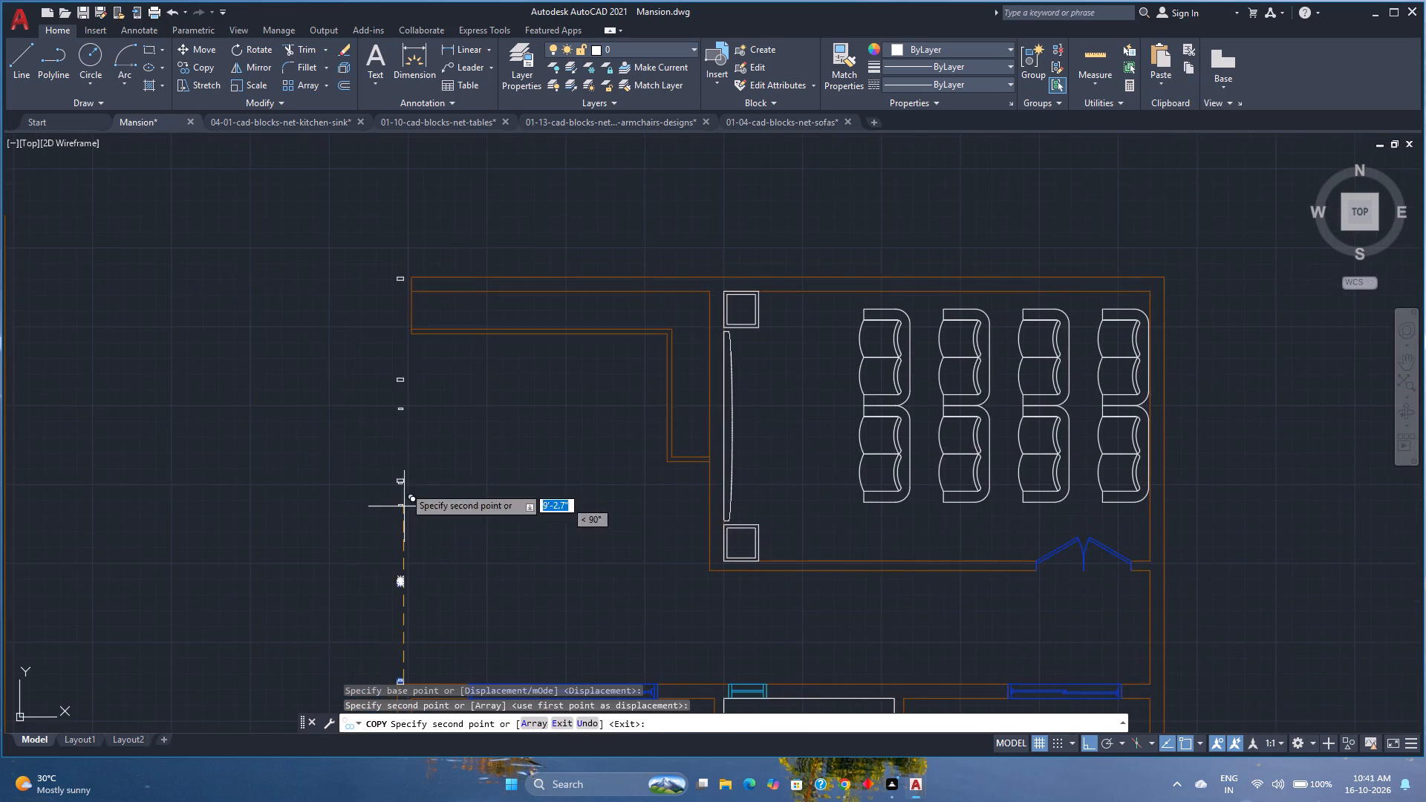
pyautogui.scroll(5, 404, 486)
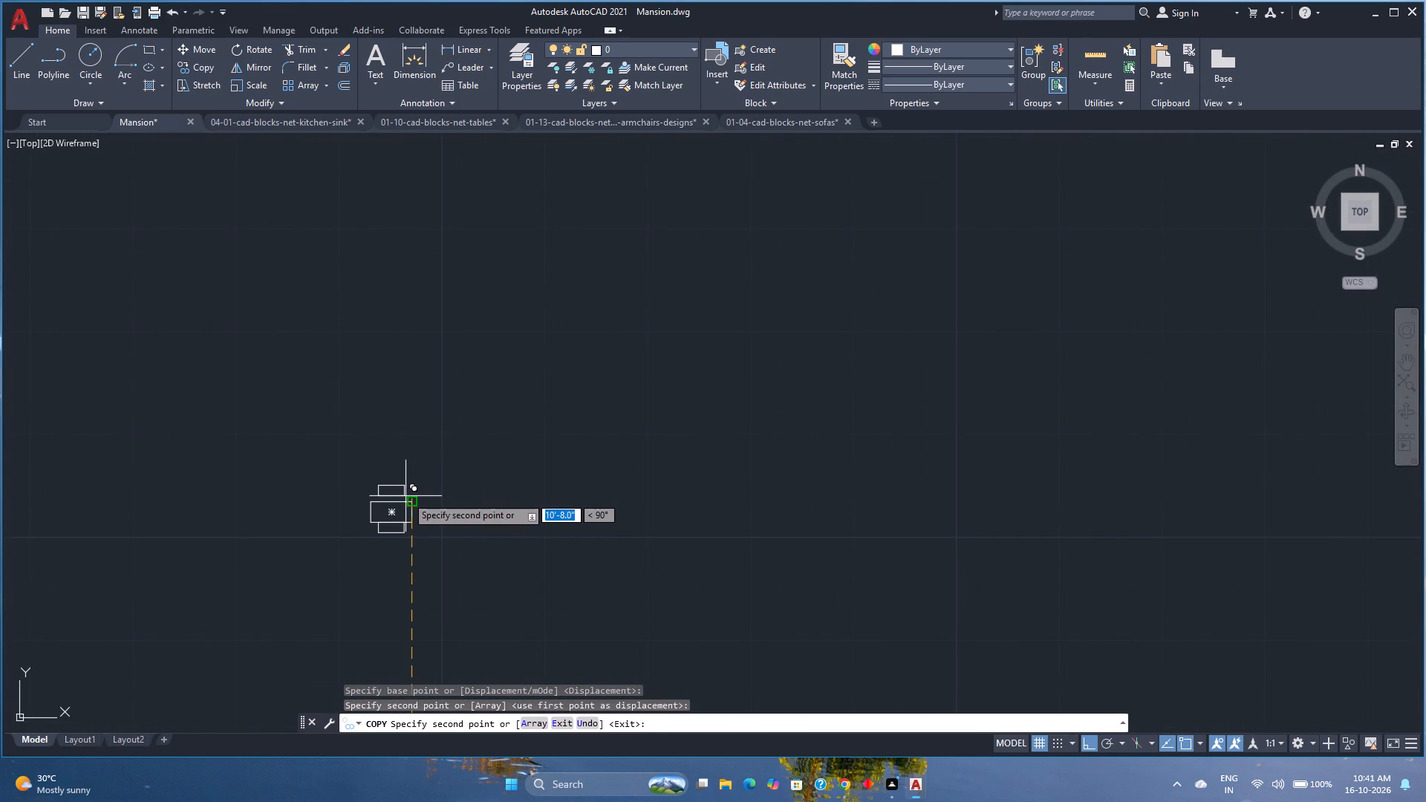
pyautogui.click(410, 501)
pyautogui.scroll(-4, 406, 457)
pyautogui.scroll(3, 411, 380)
pyautogui.moveTo(431, 410); pyautogui.dragTo(460, 611, button='middle')
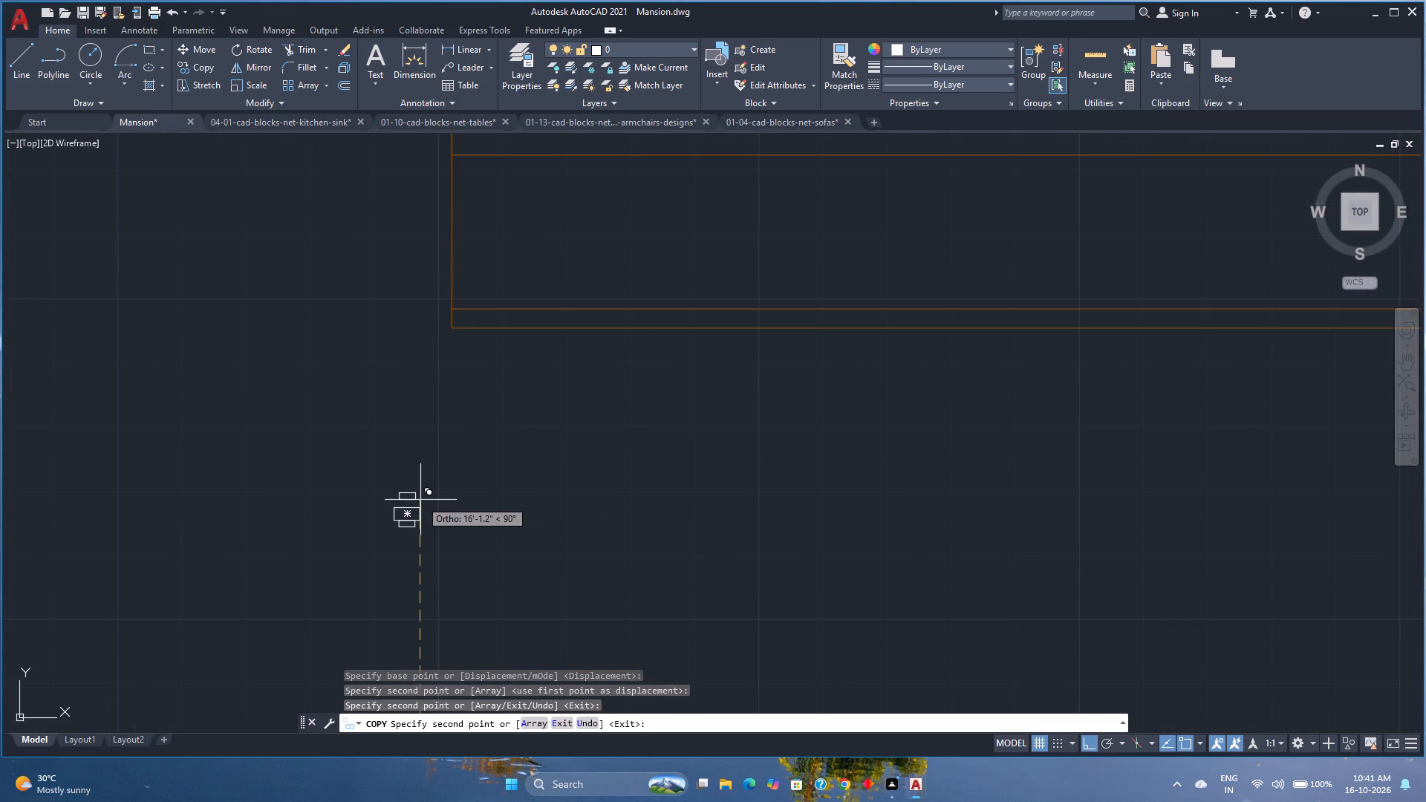
pyautogui.click(417, 508)
pyautogui.scroll(-2, 428, 508)
pyautogui.moveTo(429, 508); pyautogui.dragTo(443, 557, button='middle')
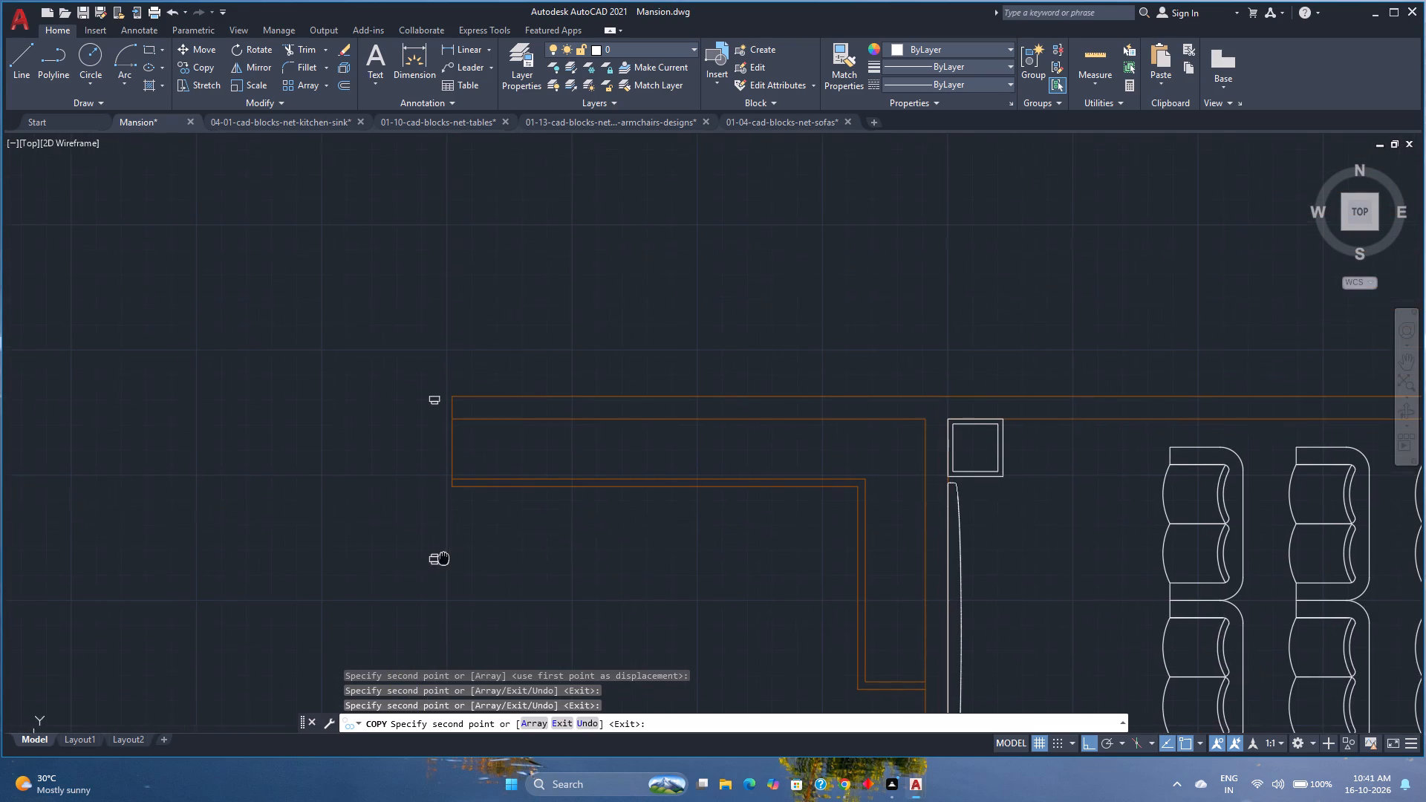
pyautogui.press('Escape')
# Erase the attached piece on the north side of the second-northernmost post.
pyautogui.moveTo(437, 539); pyautogui.dragTo(455, 446, button='middle')
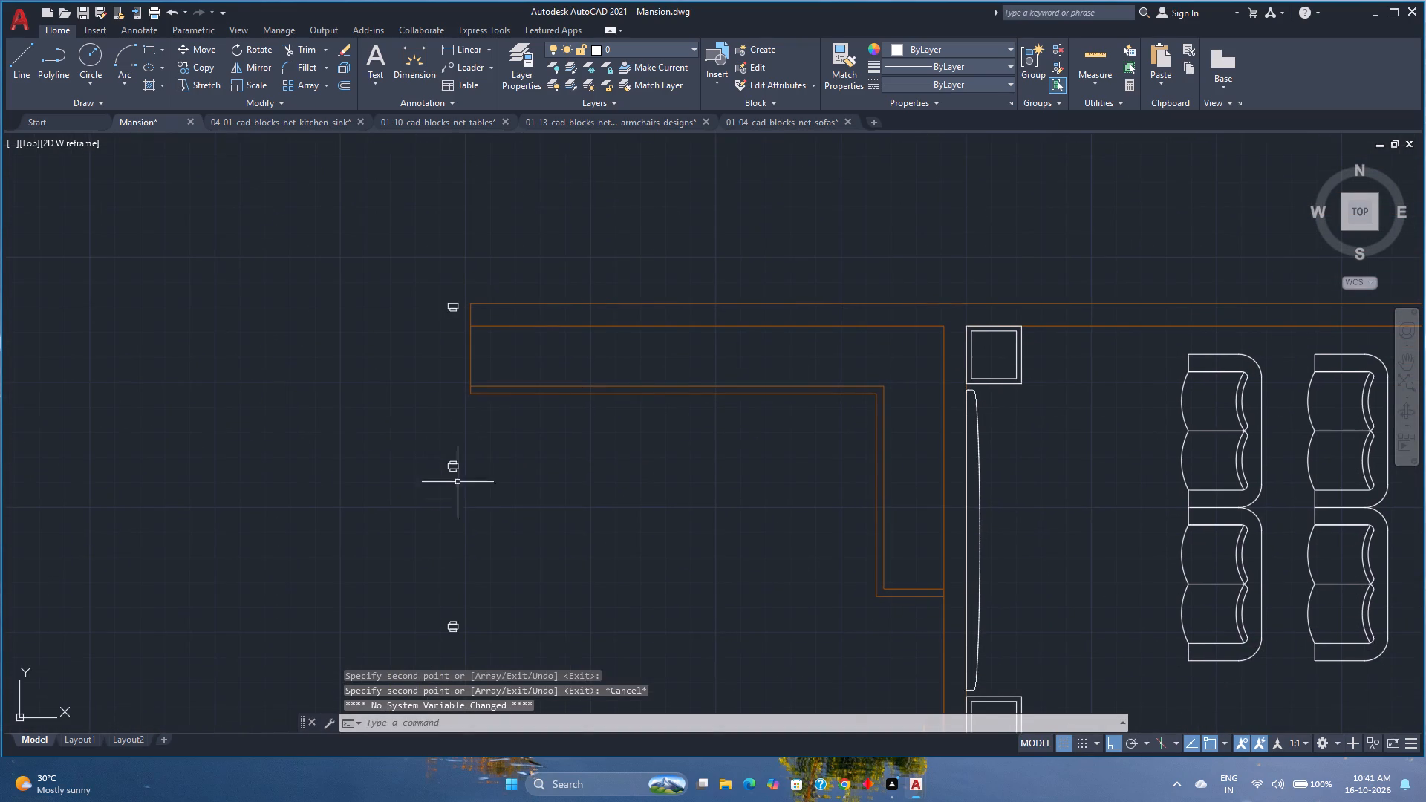
pyautogui.scroll(-1, 460, 504)
pyautogui.moveTo(460, 503); pyautogui.dragTo(469, 433, button='middle')
pyautogui.moveTo(486, 518); pyautogui.dragTo(470, 451, button='middle')
pyautogui.scroll(-1, 470, 437)
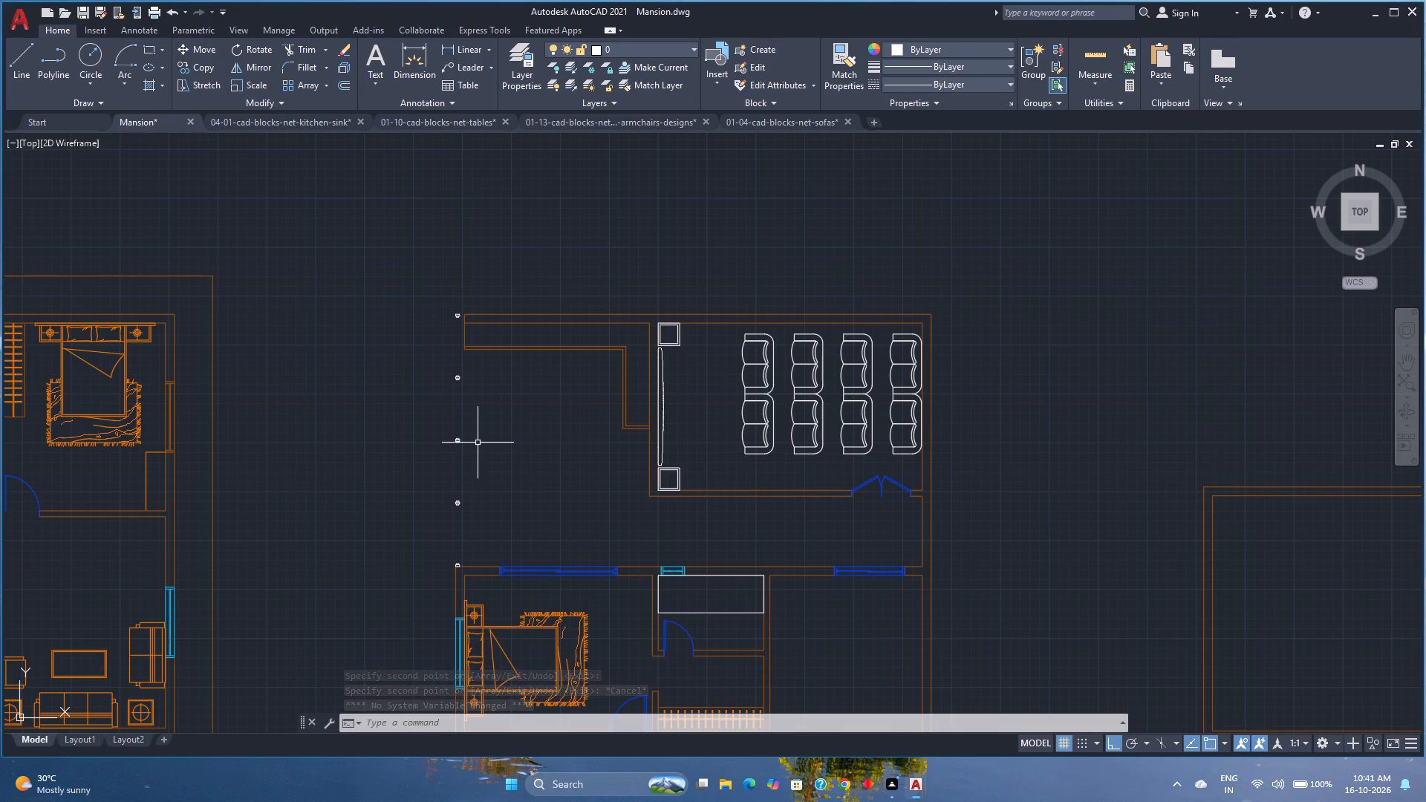
pyautogui.scroll(1, 459, 322)
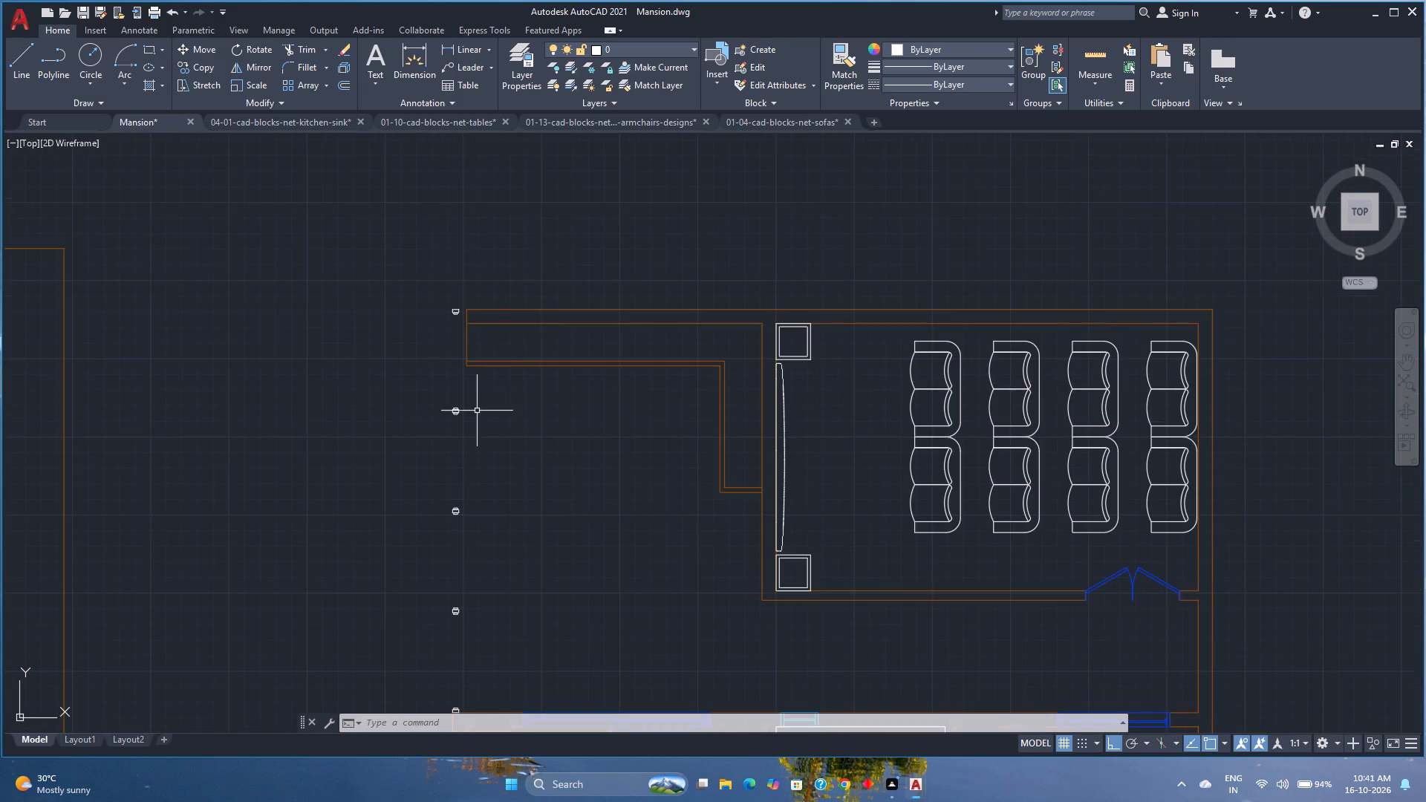
pyautogui.scroll(2, 477, 411)
pyautogui.scroll(1, 392, 397)
pyautogui.scroll(3, 449, 418)
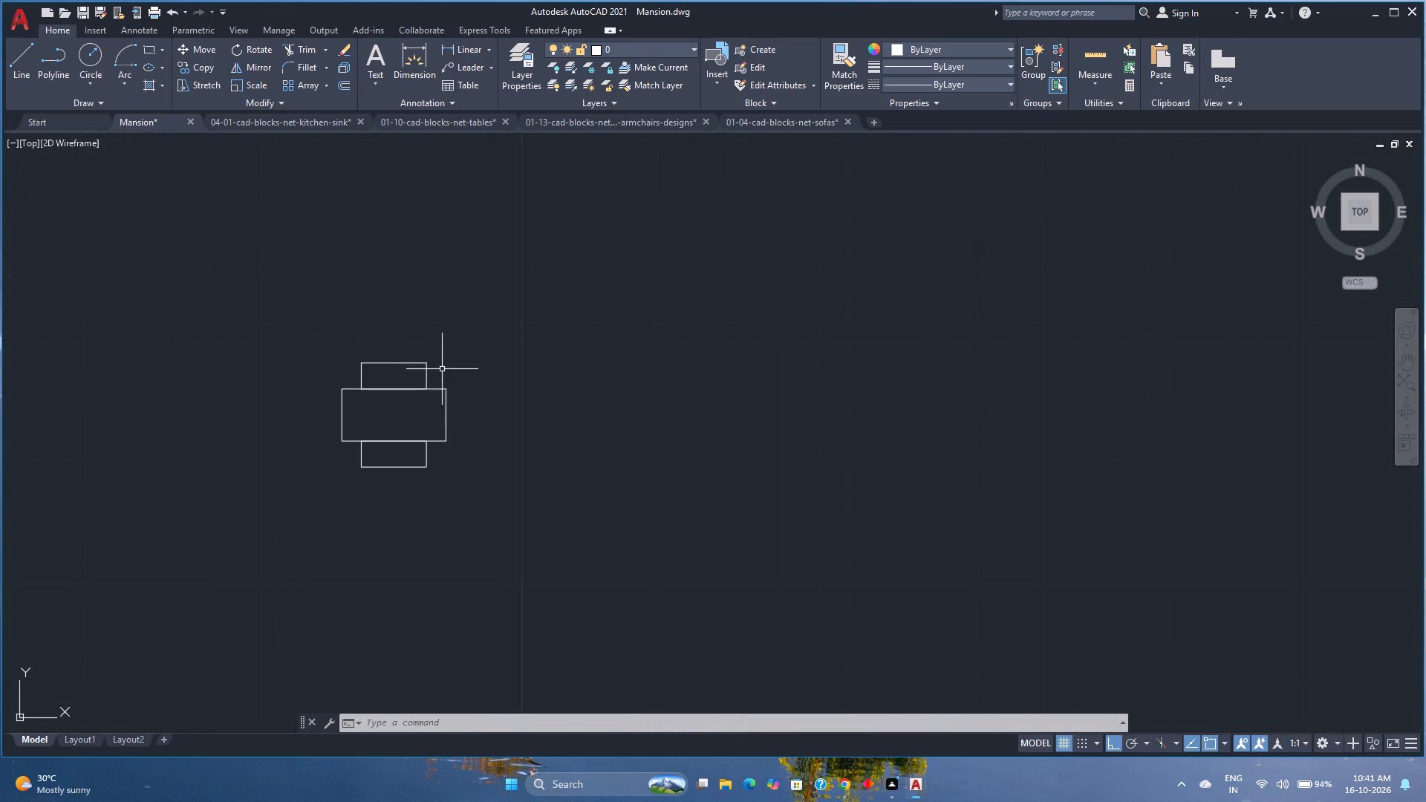
pyautogui.click(442, 365)
pyautogui.click(309, 343)
pyautogui.press('Delete')
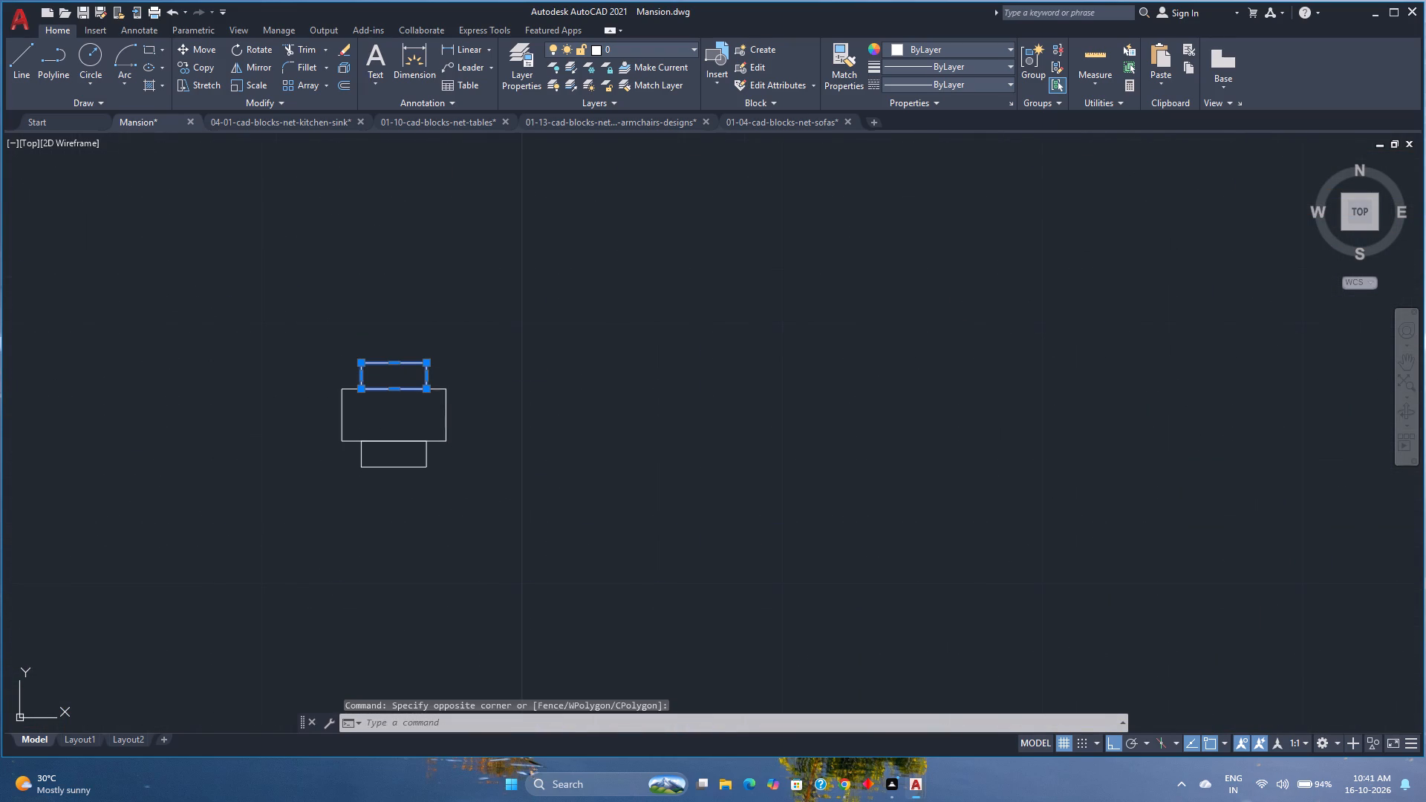
# Erase the northernmost post together with its attached piece.
pyautogui.scroll(-5, 279, 380)
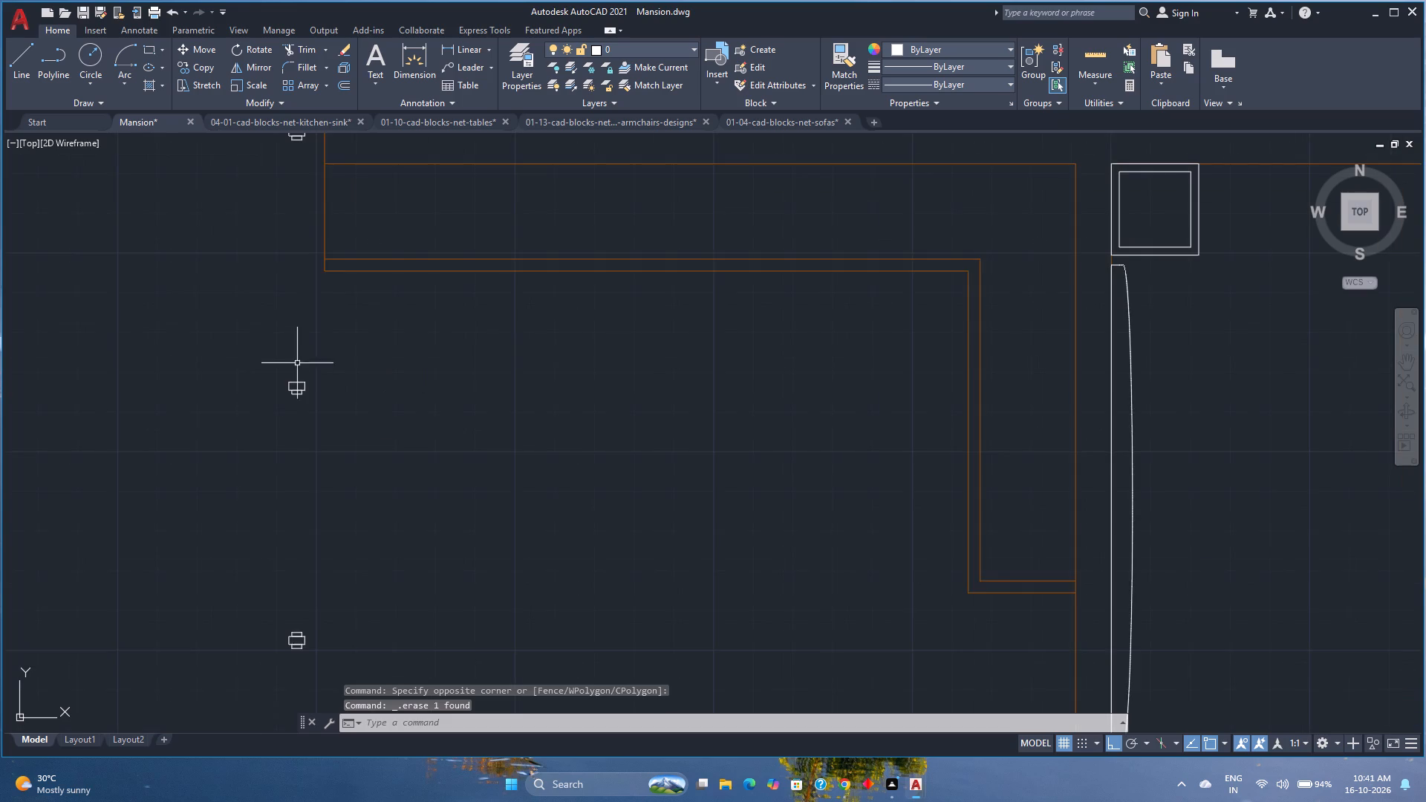
pyautogui.moveTo(298, 362); pyautogui.dragTo(380, 457, button='middle')
pyautogui.scroll(-2, 379, 407)
pyautogui.scroll(2, 382, 286)
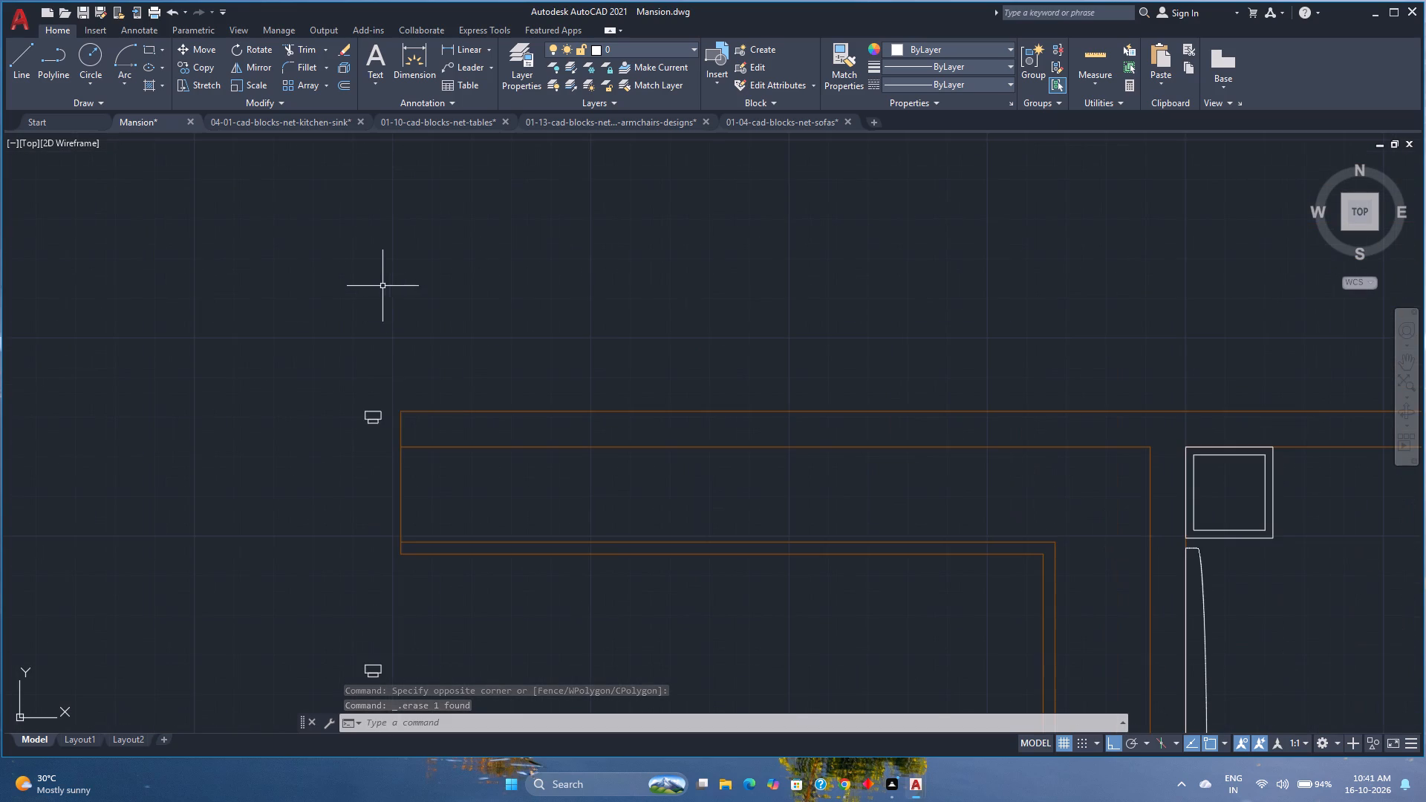
pyautogui.click(385, 442)
pyautogui.click(332, 358)
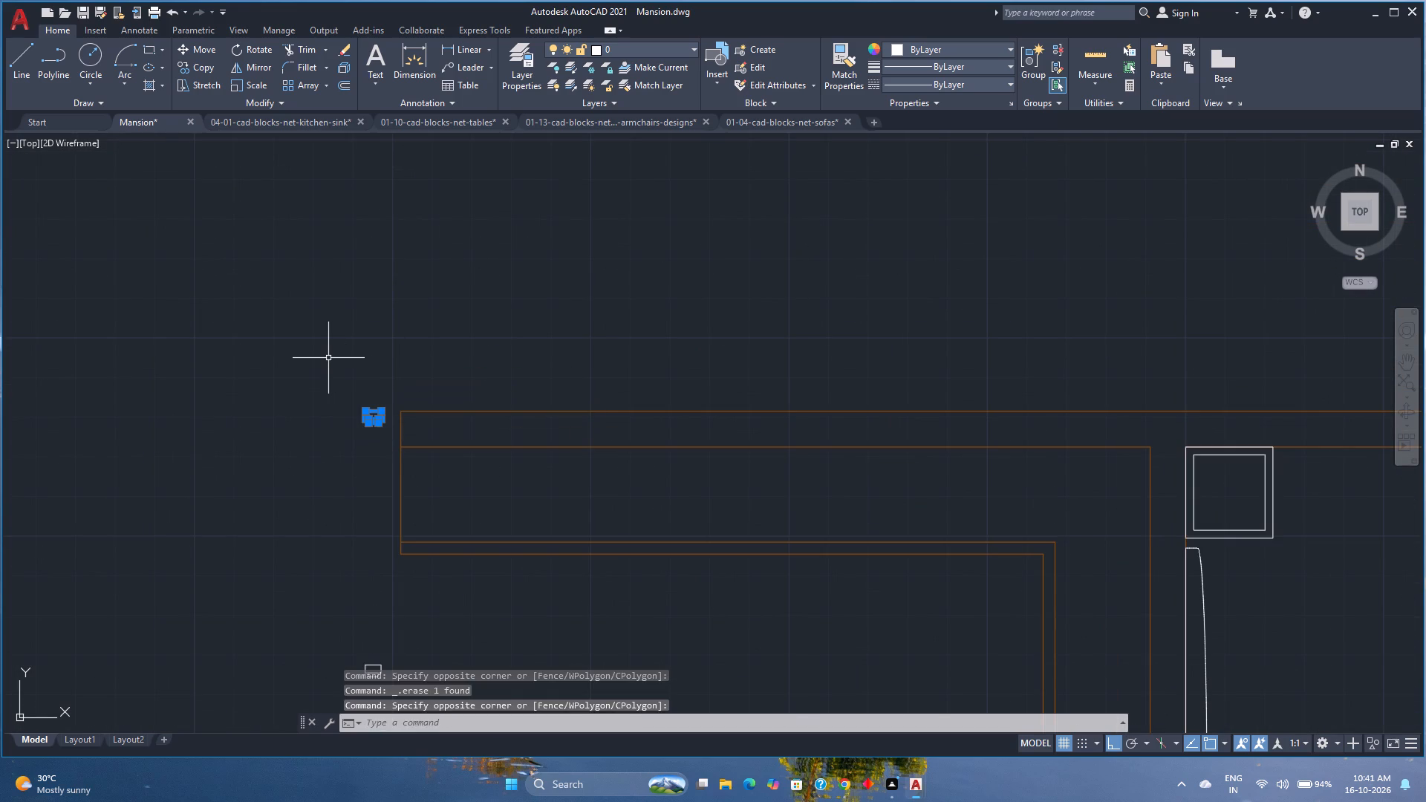
pyautogui.press('Delete')
# Draw a vertical line about 21'-6" long from the bedroom's northwest outer corner up to alignment with the north strip's top edge.
pyautogui.scroll(-3, 328, 358)
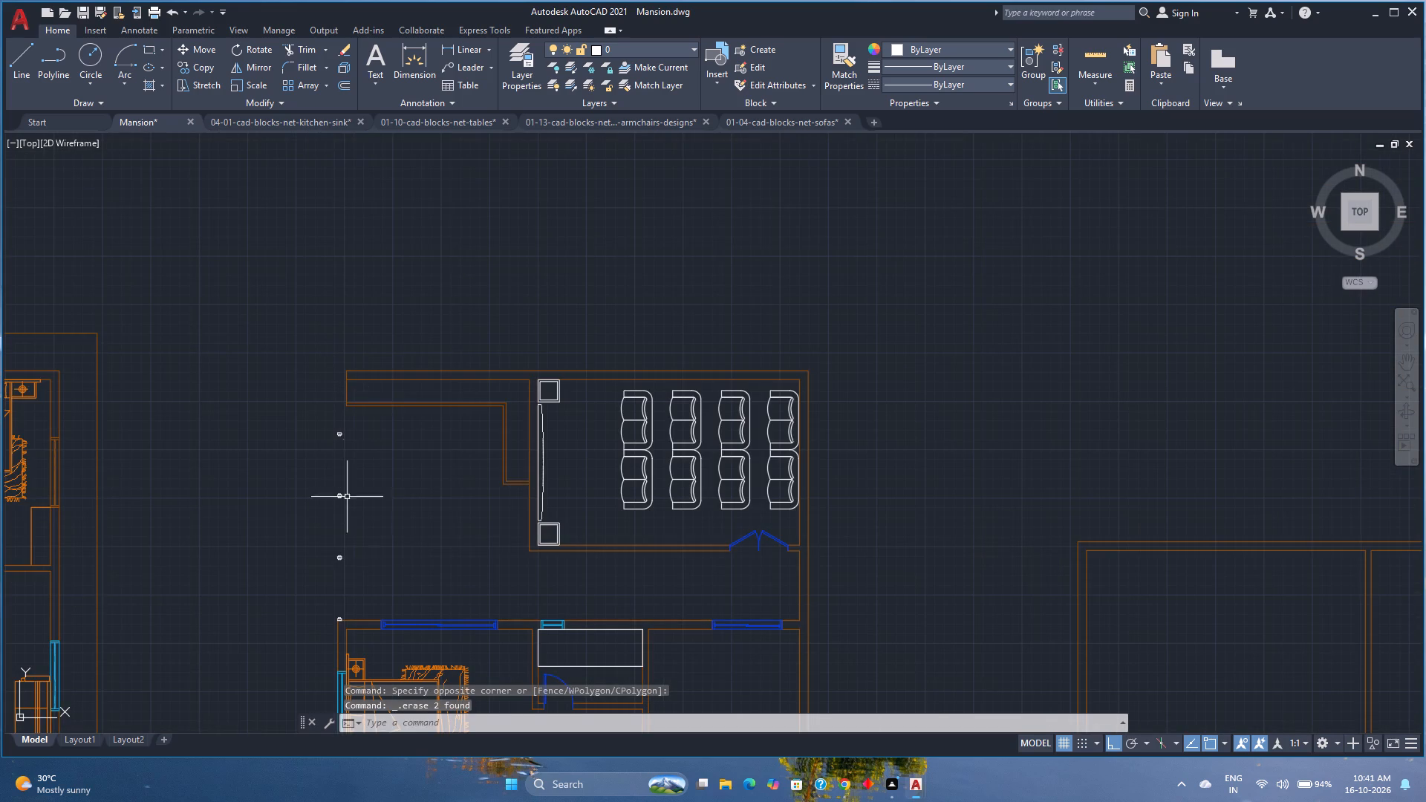
pyautogui.click(23, 77)
pyautogui.scroll(1, 281, 602)
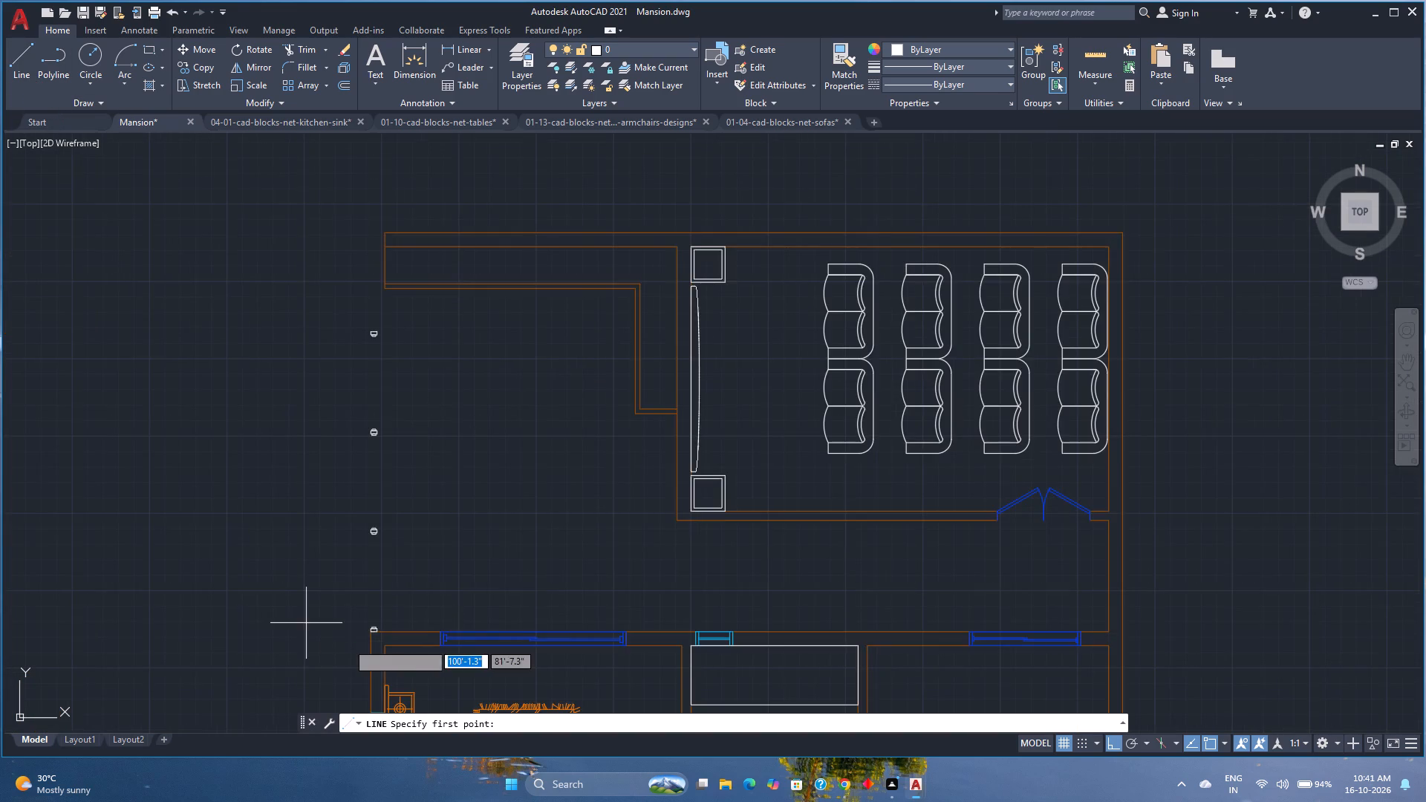
pyautogui.scroll(2, 347, 642)
pyautogui.scroll(2, 409, 630)
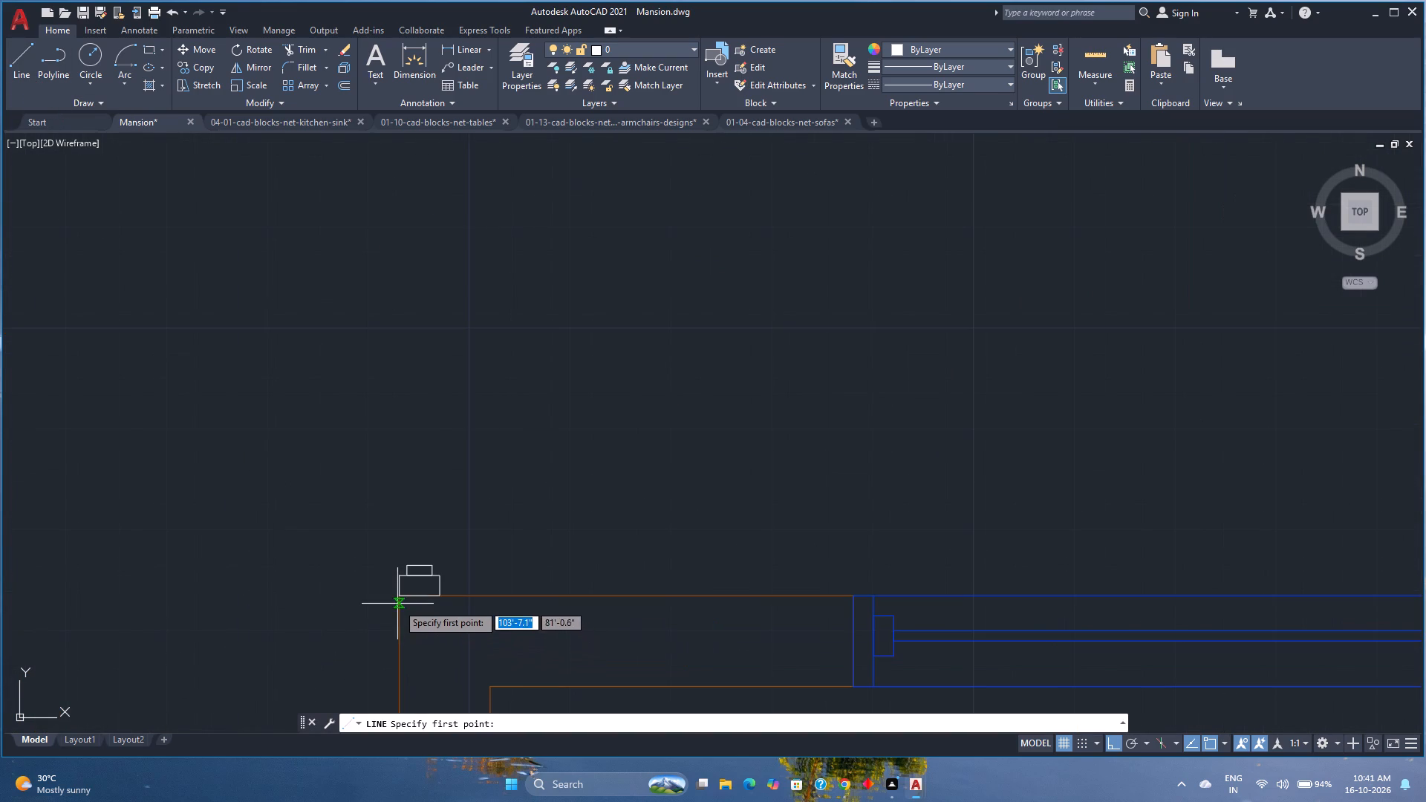
pyautogui.click(398, 597)
pyautogui.scroll(-3, 389, 452)
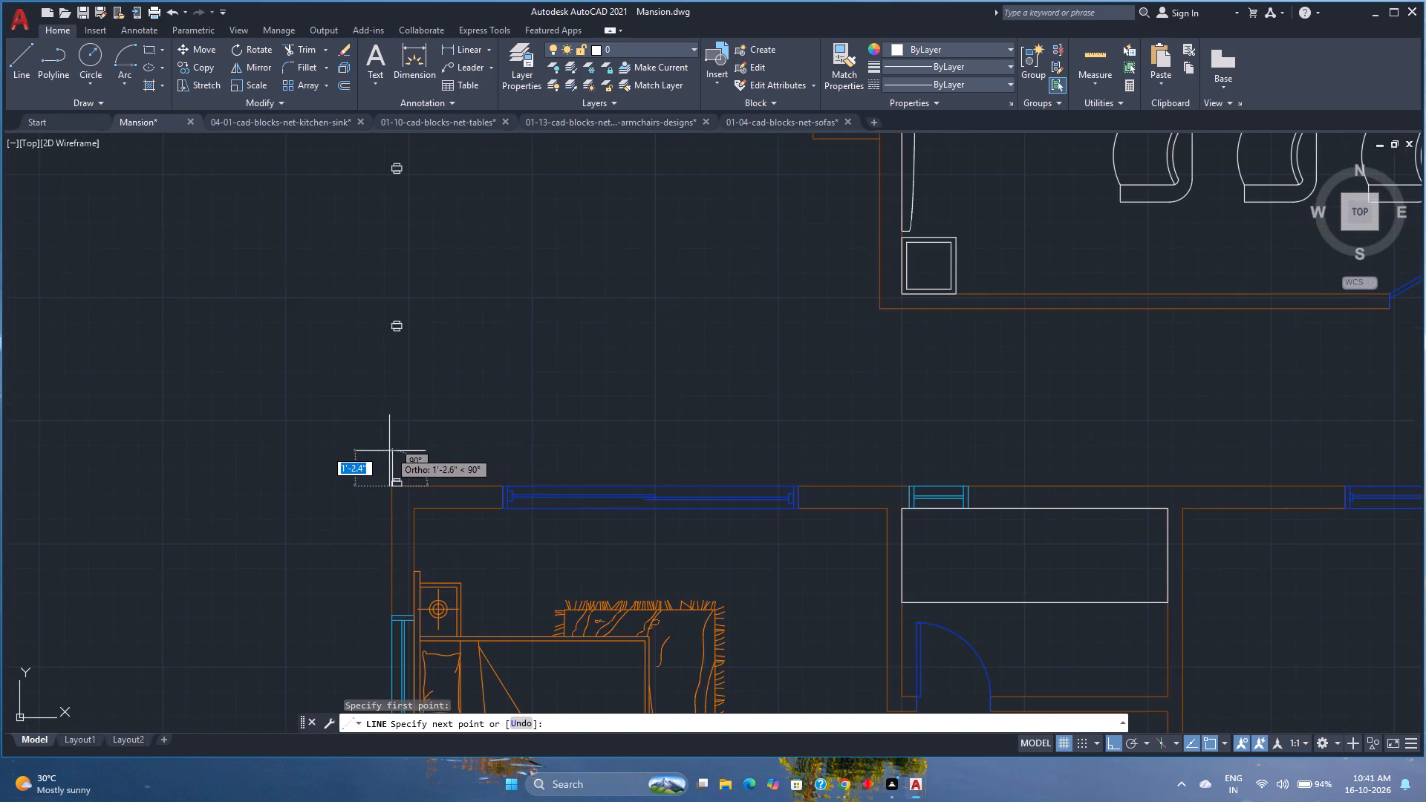
pyautogui.moveTo(389, 451); pyautogui.dragTo(384, 666, button='middle')
pyautogui.moveTo(377, 374); pyautogui.dragTo(385, 573, button='middle')
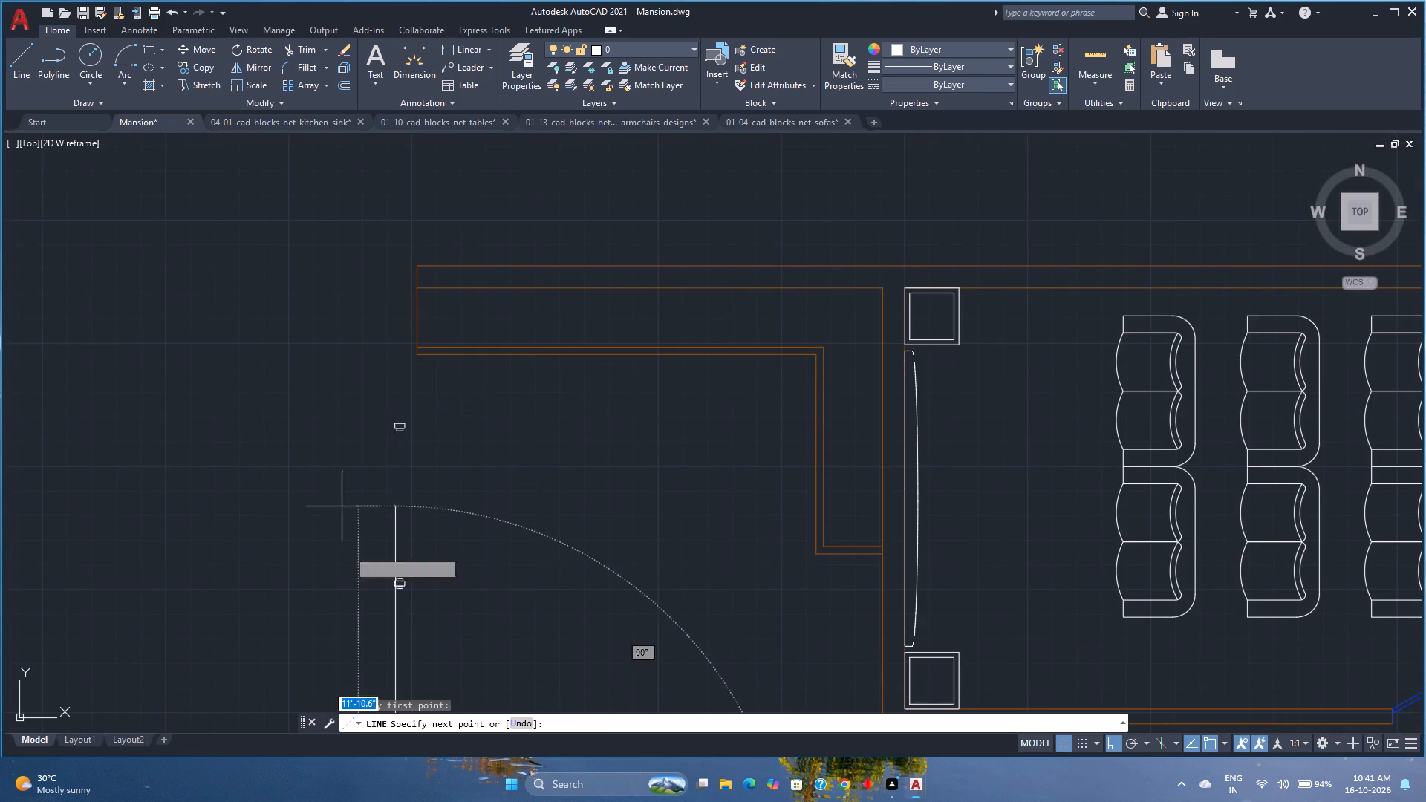
pyautogui.click(394, 266)
pyautogui.press('Escape')
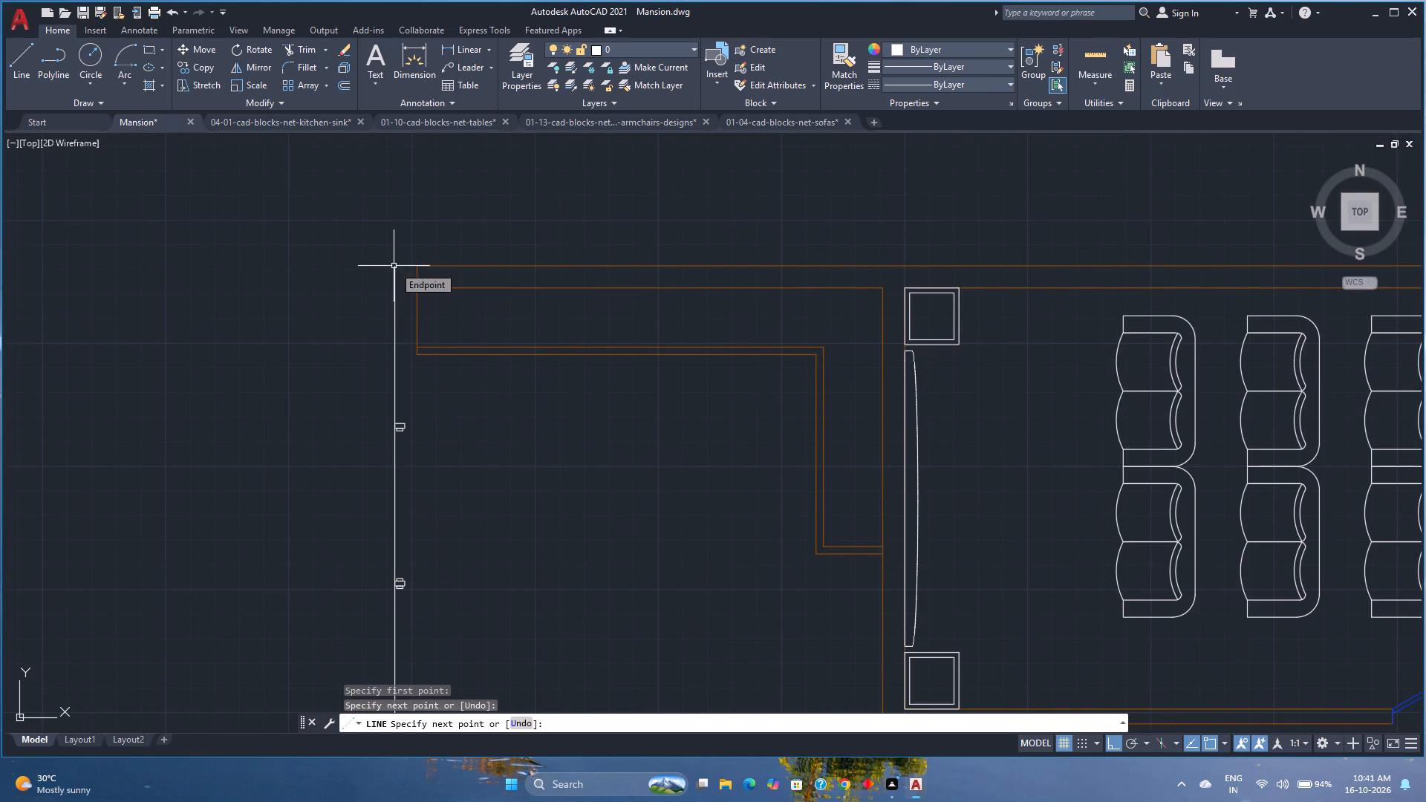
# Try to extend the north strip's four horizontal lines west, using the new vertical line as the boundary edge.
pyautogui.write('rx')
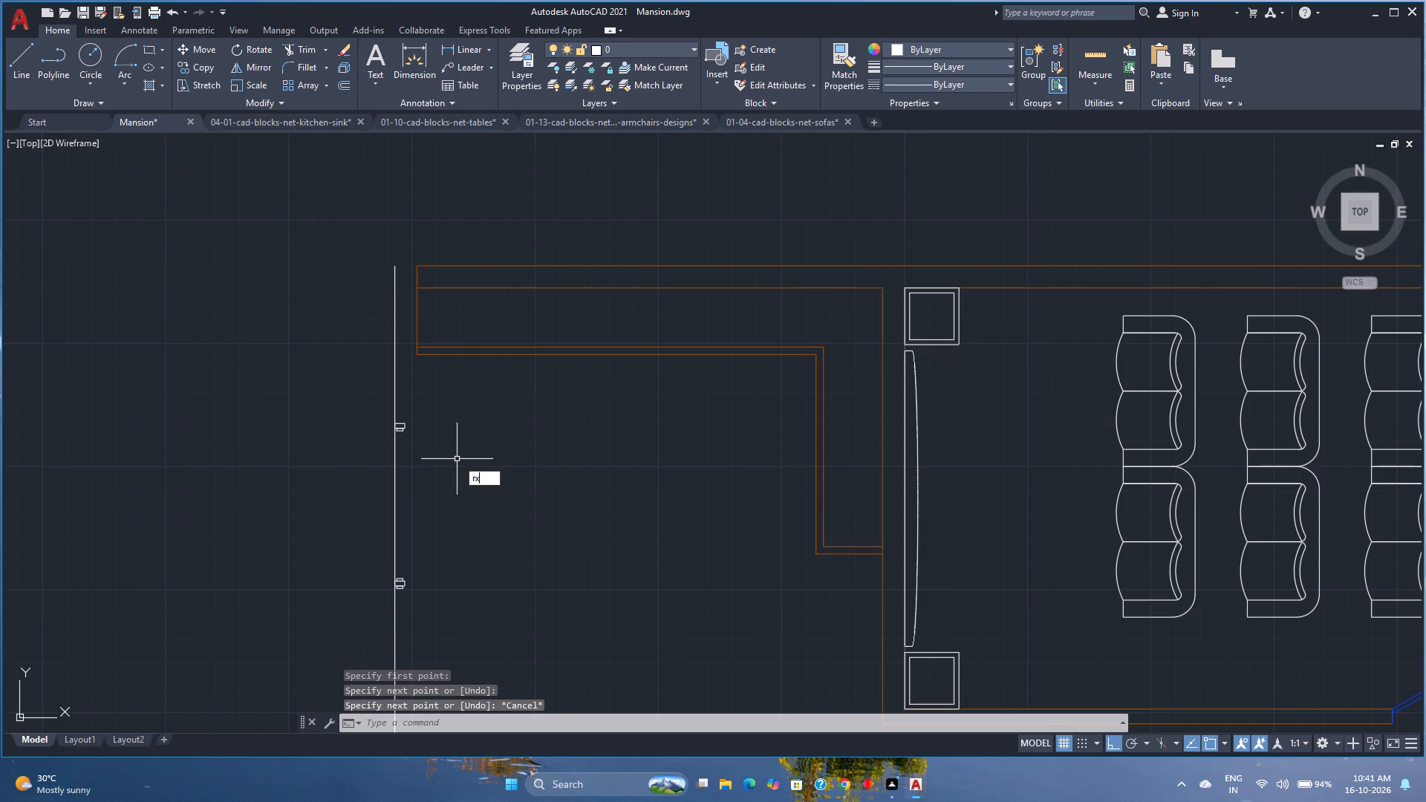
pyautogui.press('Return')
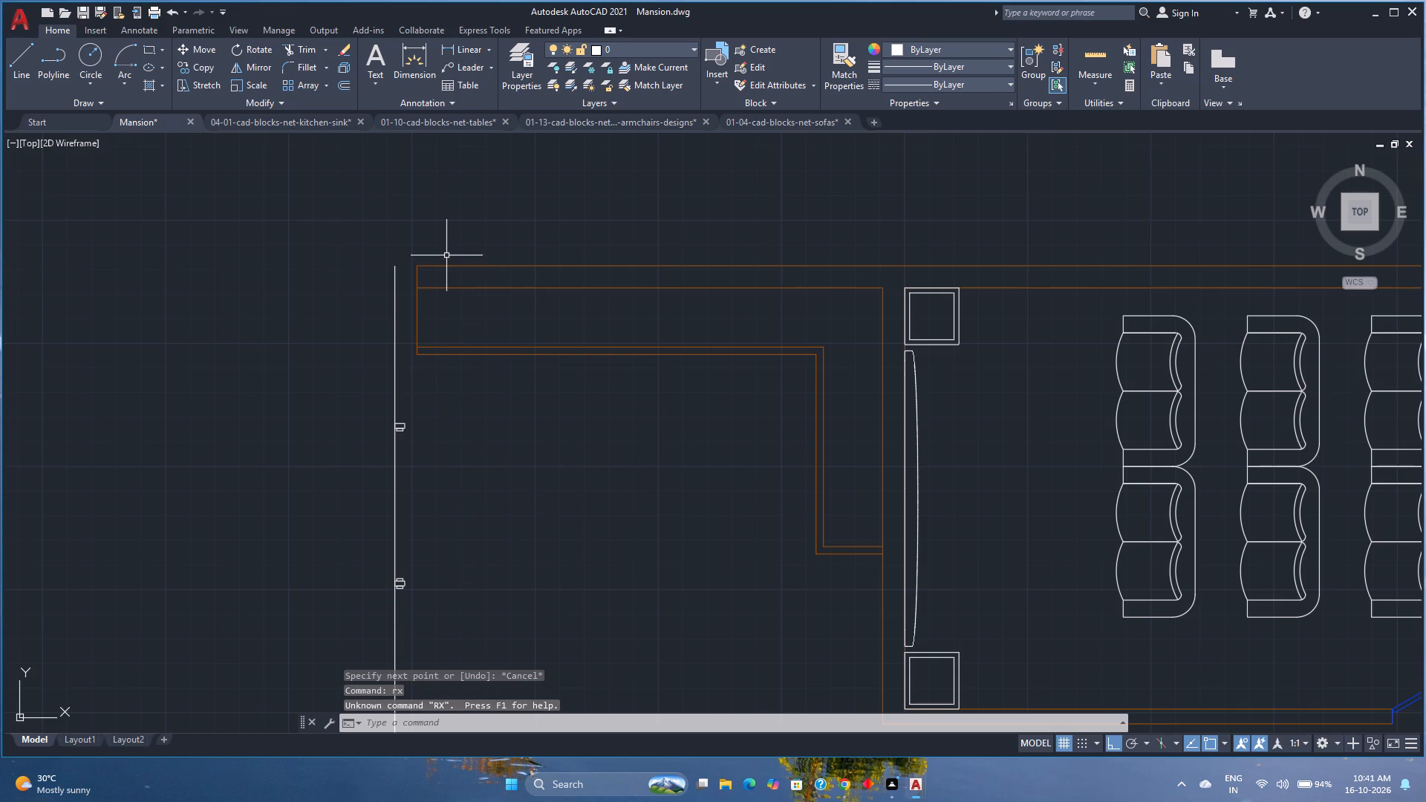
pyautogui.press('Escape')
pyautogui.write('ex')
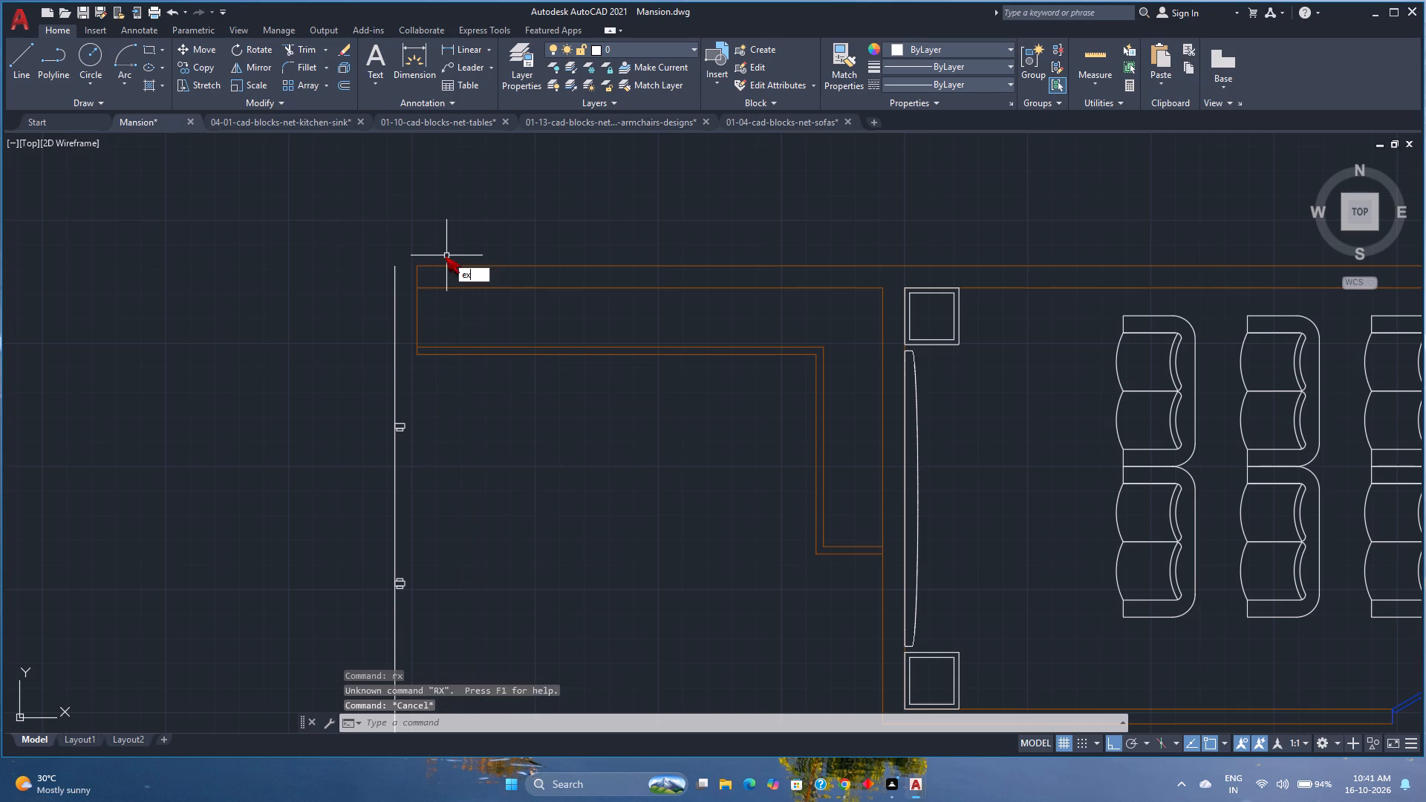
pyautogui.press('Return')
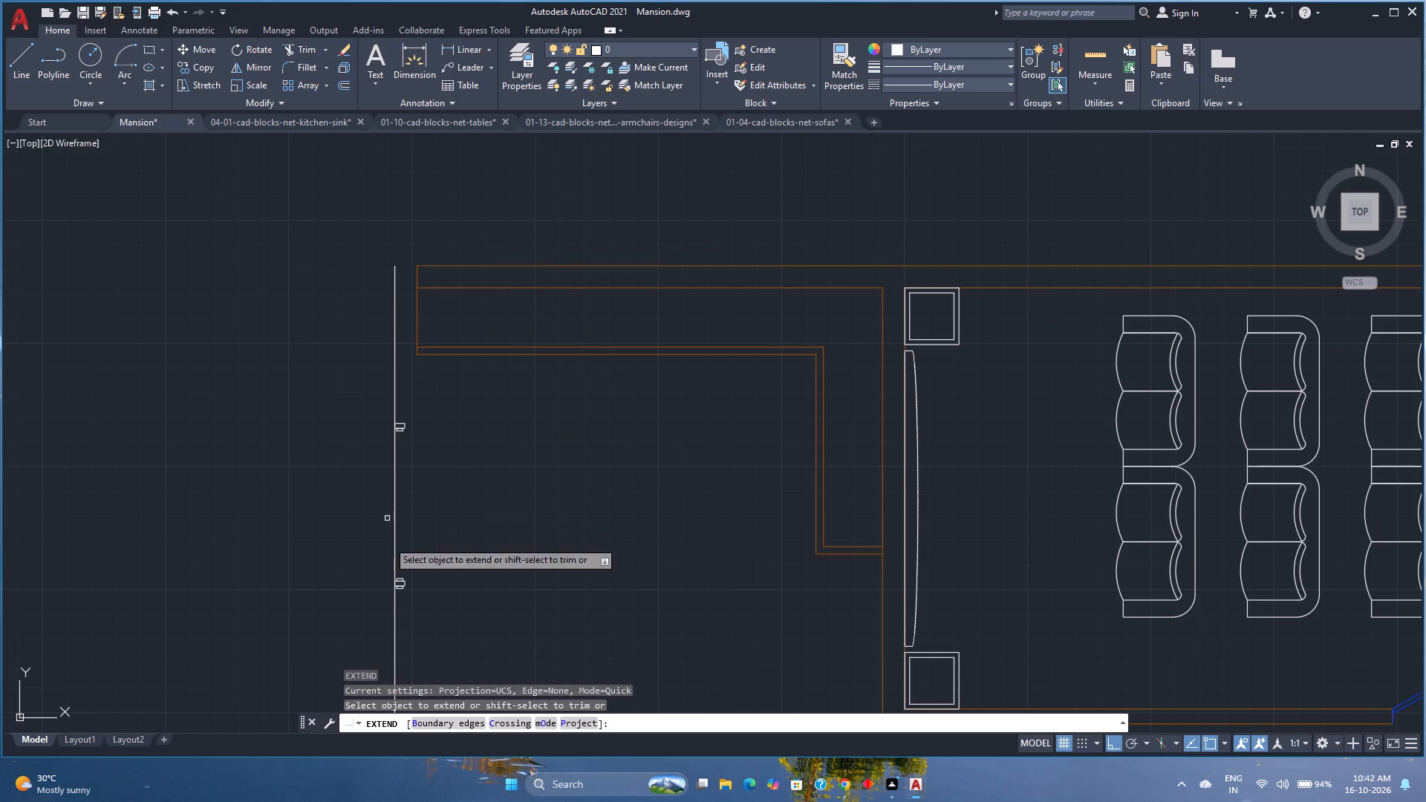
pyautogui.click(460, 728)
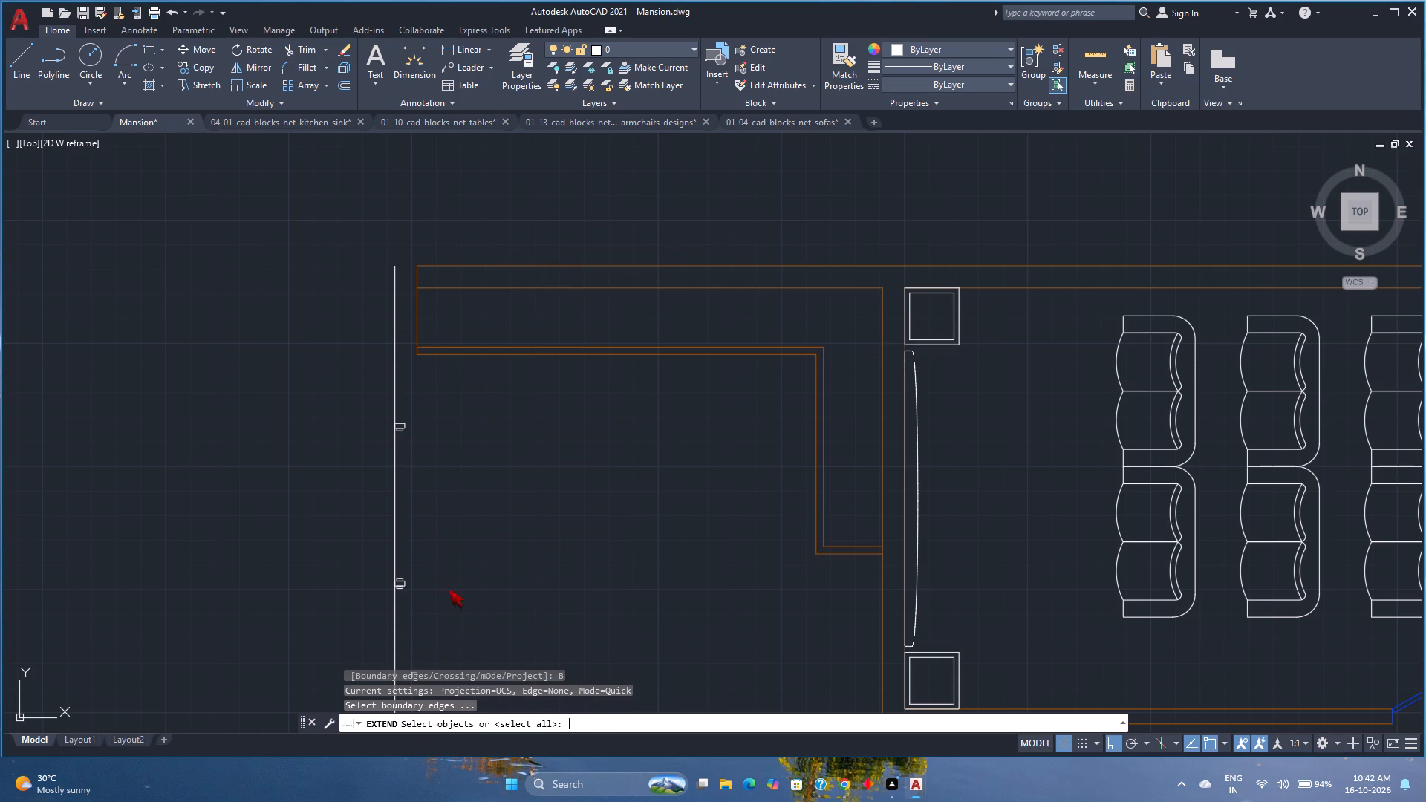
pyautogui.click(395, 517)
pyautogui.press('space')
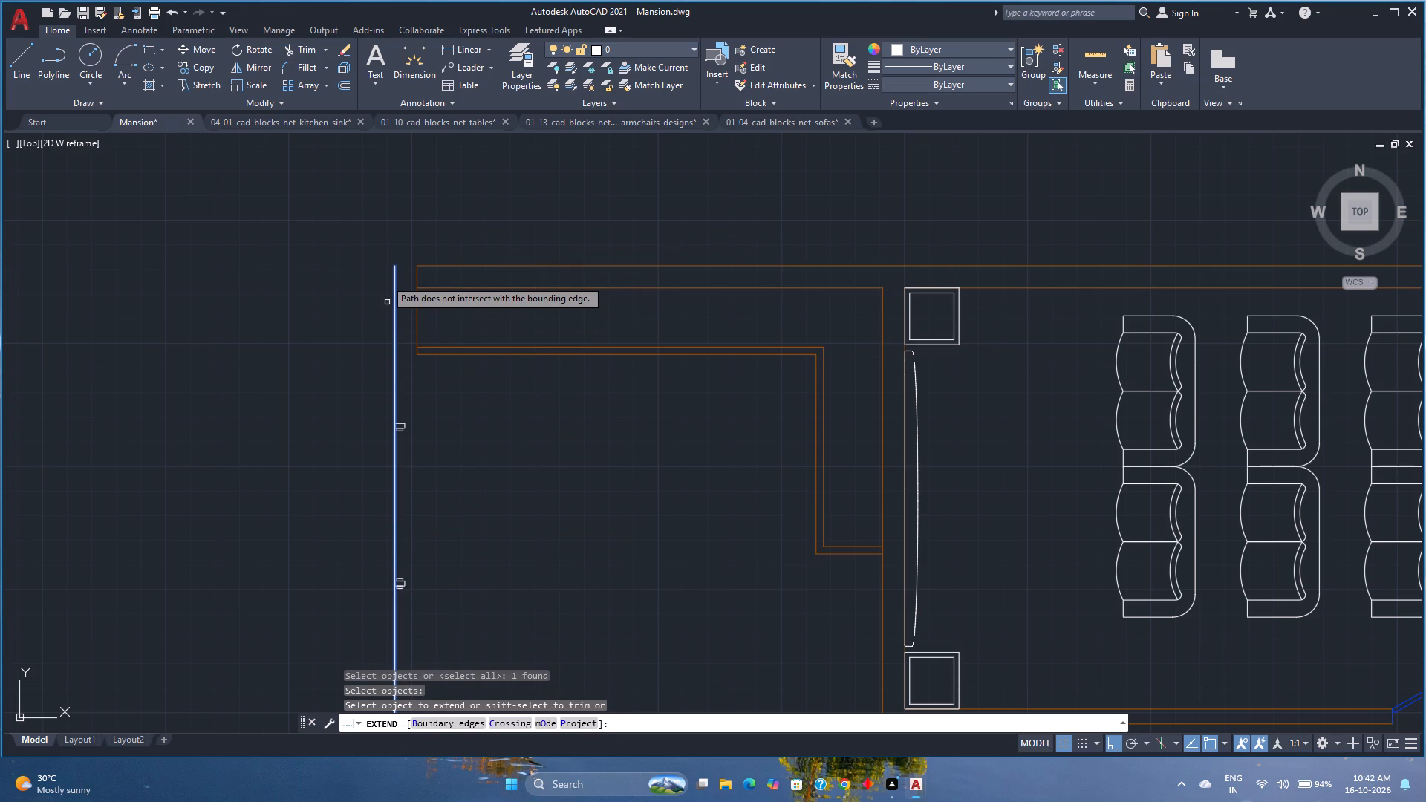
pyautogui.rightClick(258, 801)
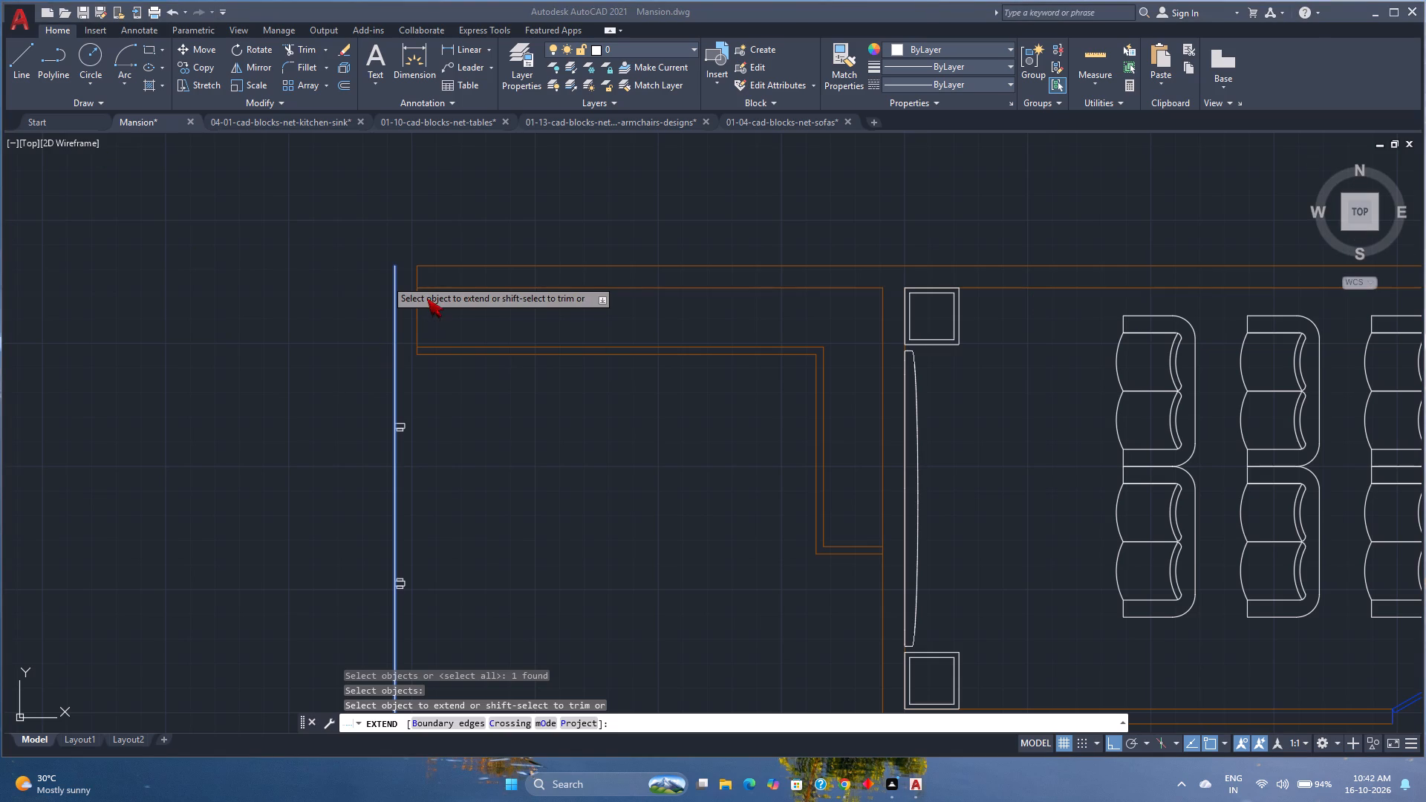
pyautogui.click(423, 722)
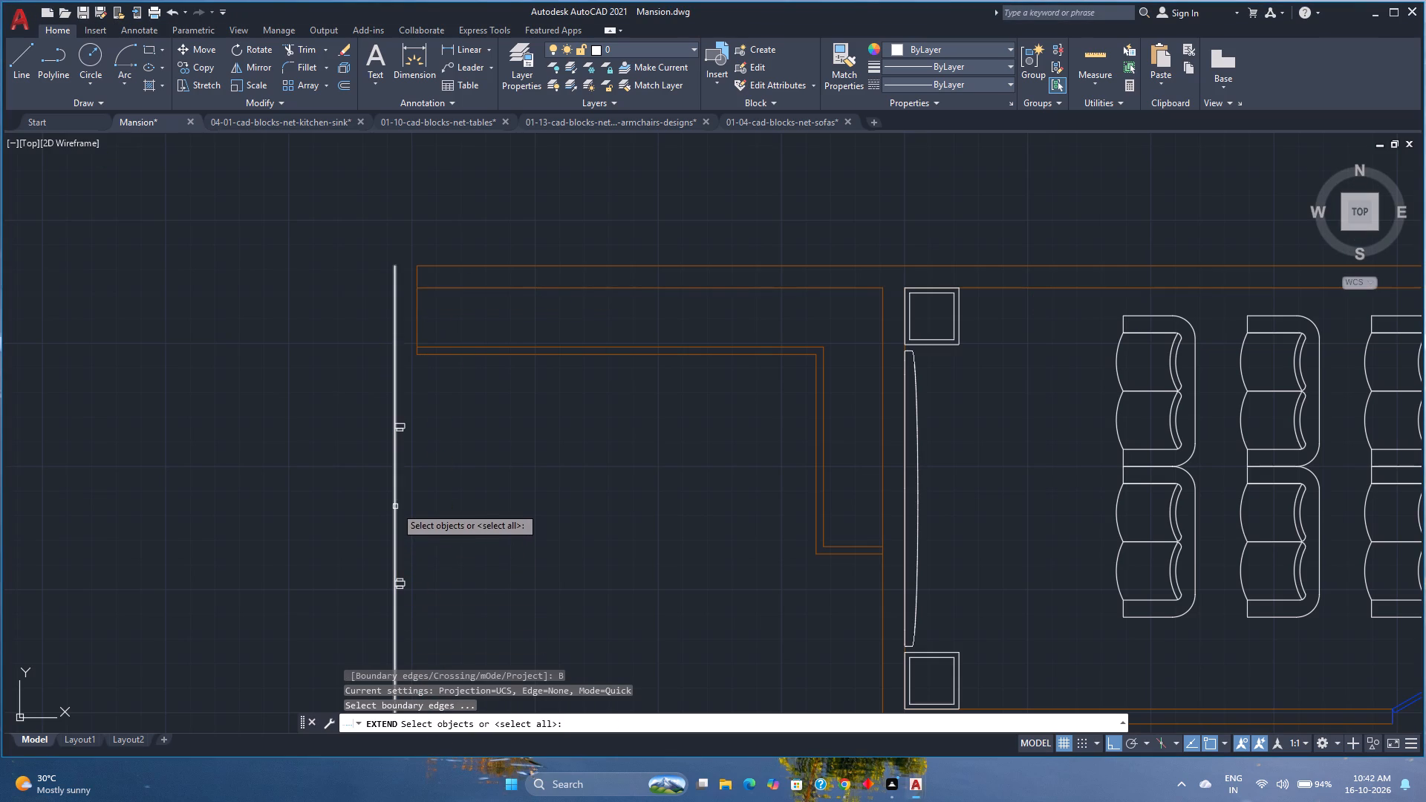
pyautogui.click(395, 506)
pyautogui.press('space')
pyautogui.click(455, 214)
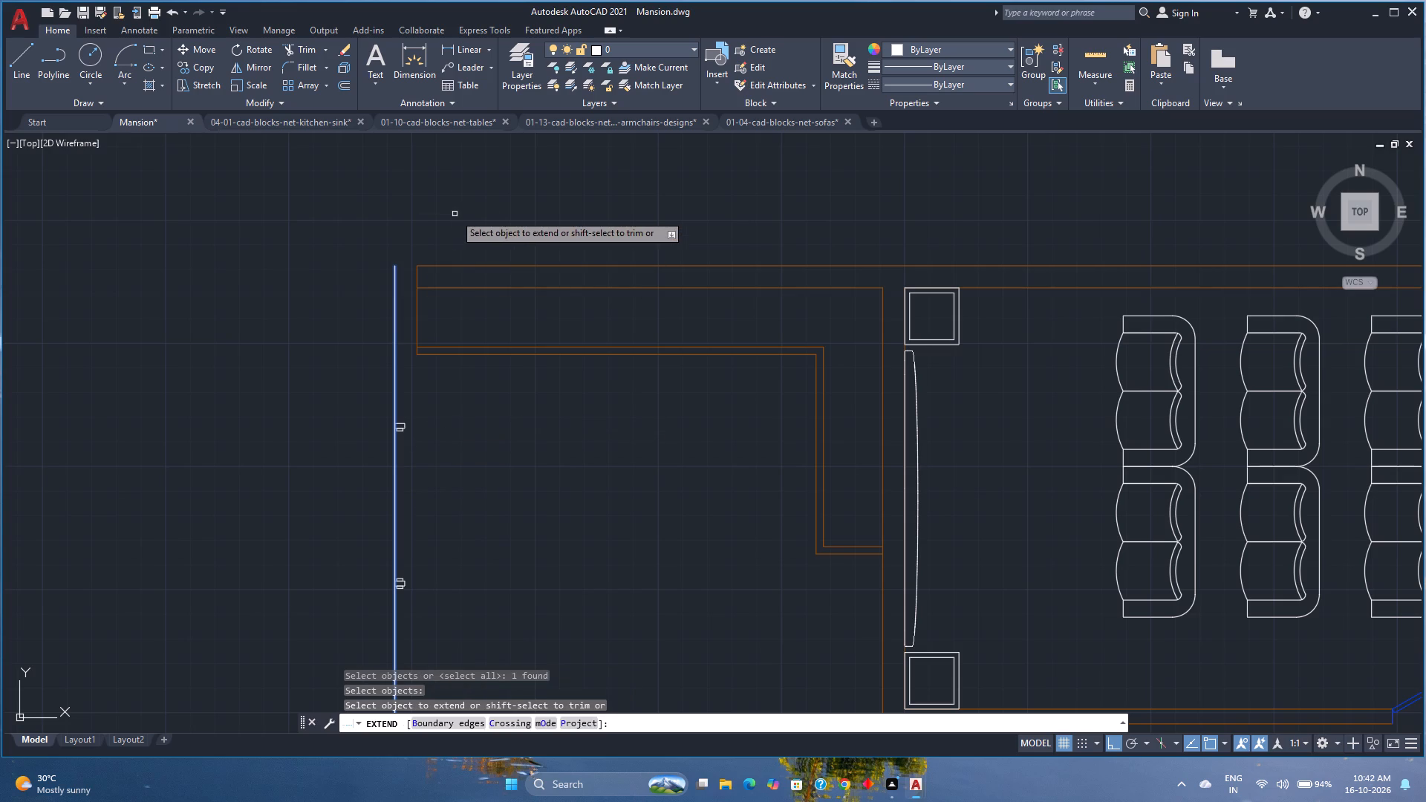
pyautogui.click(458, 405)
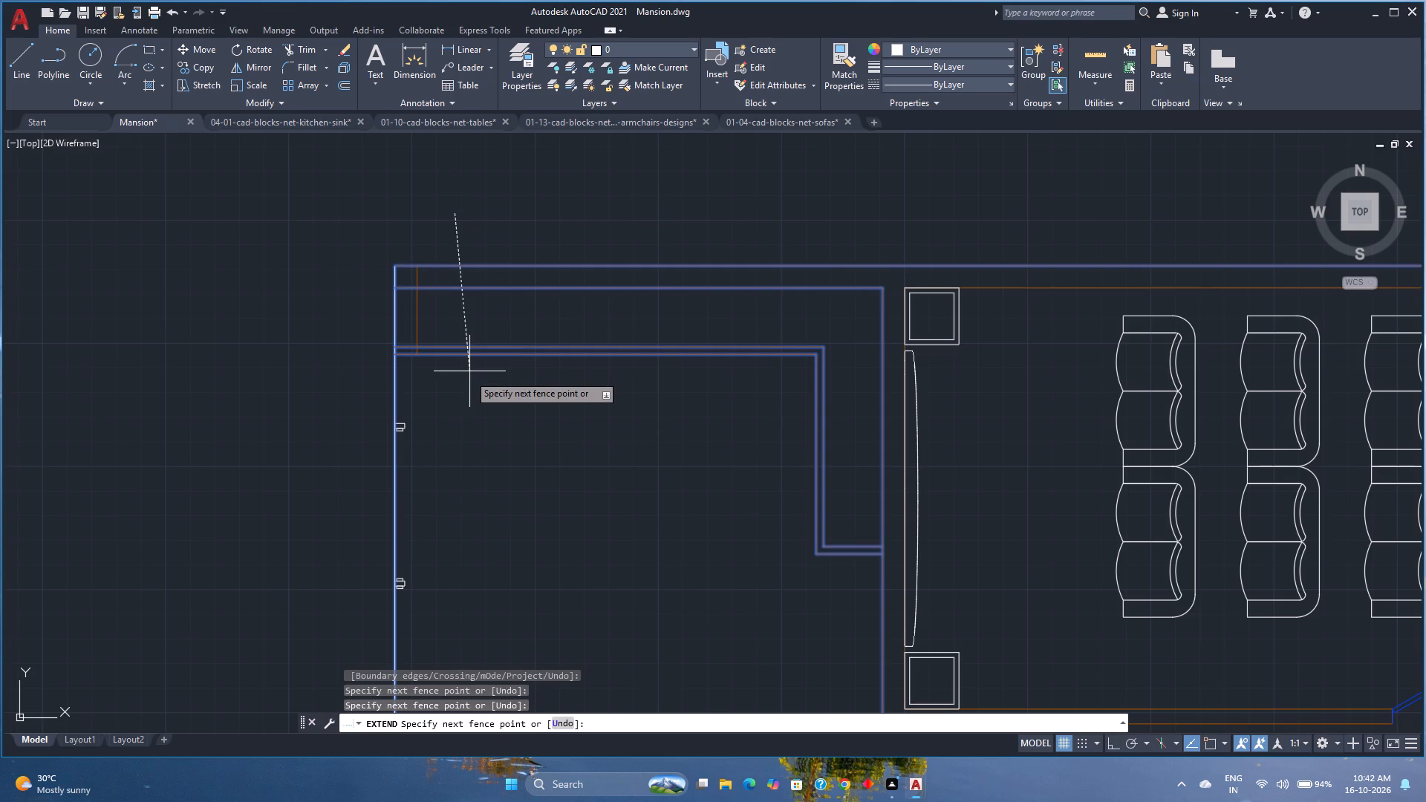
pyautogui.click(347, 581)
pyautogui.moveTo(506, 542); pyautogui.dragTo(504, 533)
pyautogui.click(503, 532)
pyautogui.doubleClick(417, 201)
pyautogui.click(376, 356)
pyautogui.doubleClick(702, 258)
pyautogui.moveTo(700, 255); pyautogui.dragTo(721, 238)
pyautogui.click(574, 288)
# Save the mansion drawing.
pyautogui.hotkey('ctrl', 's')
pyautogui.hotkey('ctrl', 's')
pyautogui.hotkey('ctrl', 's')
pyautogui.hotkey('ctrl', 's')
pyautogui.hotkey('ctrl', 's')
pyautogui.hotkey('ctrl', 's')
pyautogui.press('space')
pyautogui.scroll(1, 465, 226)
pyautogui.hscroll(1, 608, 89)
pyautogui.hscroll(-1, 608, 89)
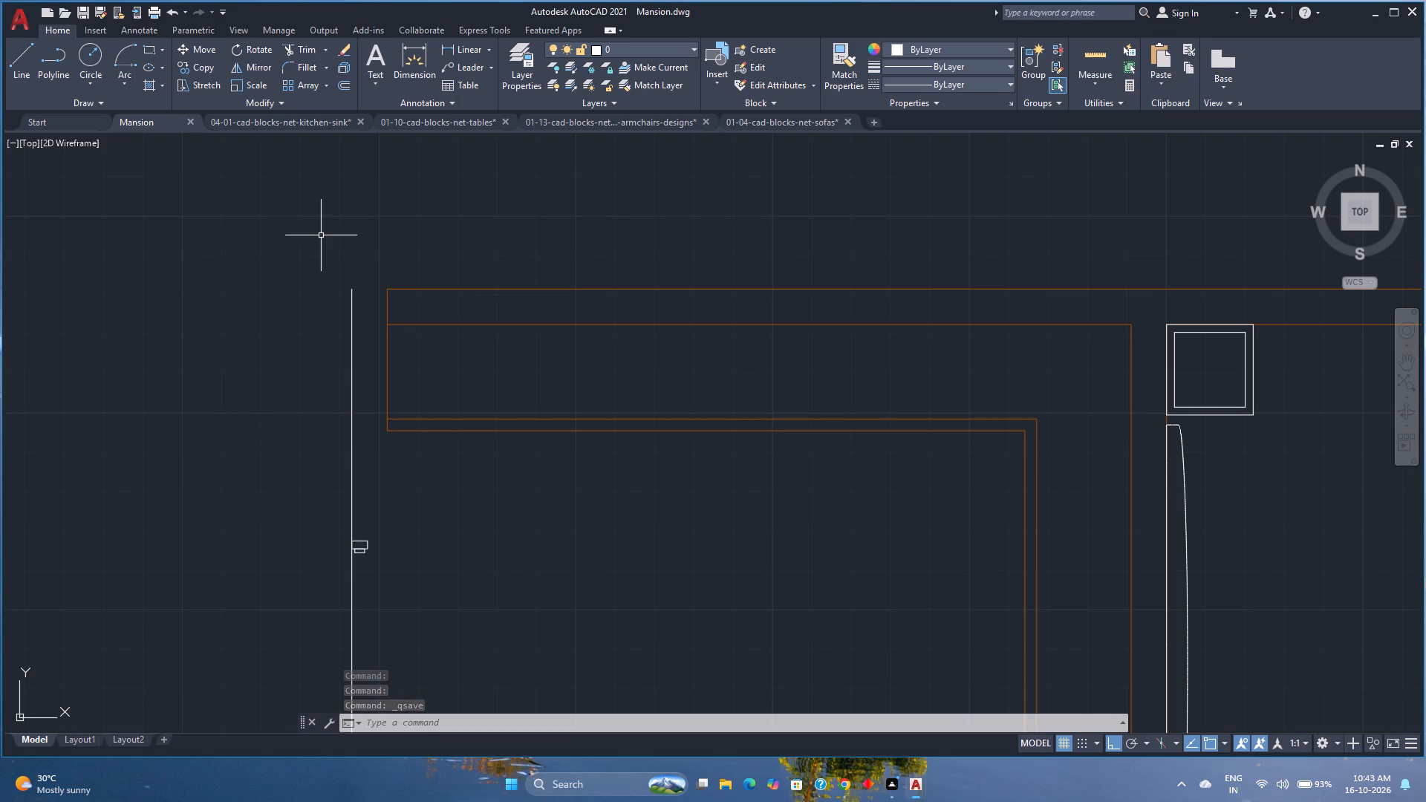
pyautogui.hotkey('ctrl', 's')
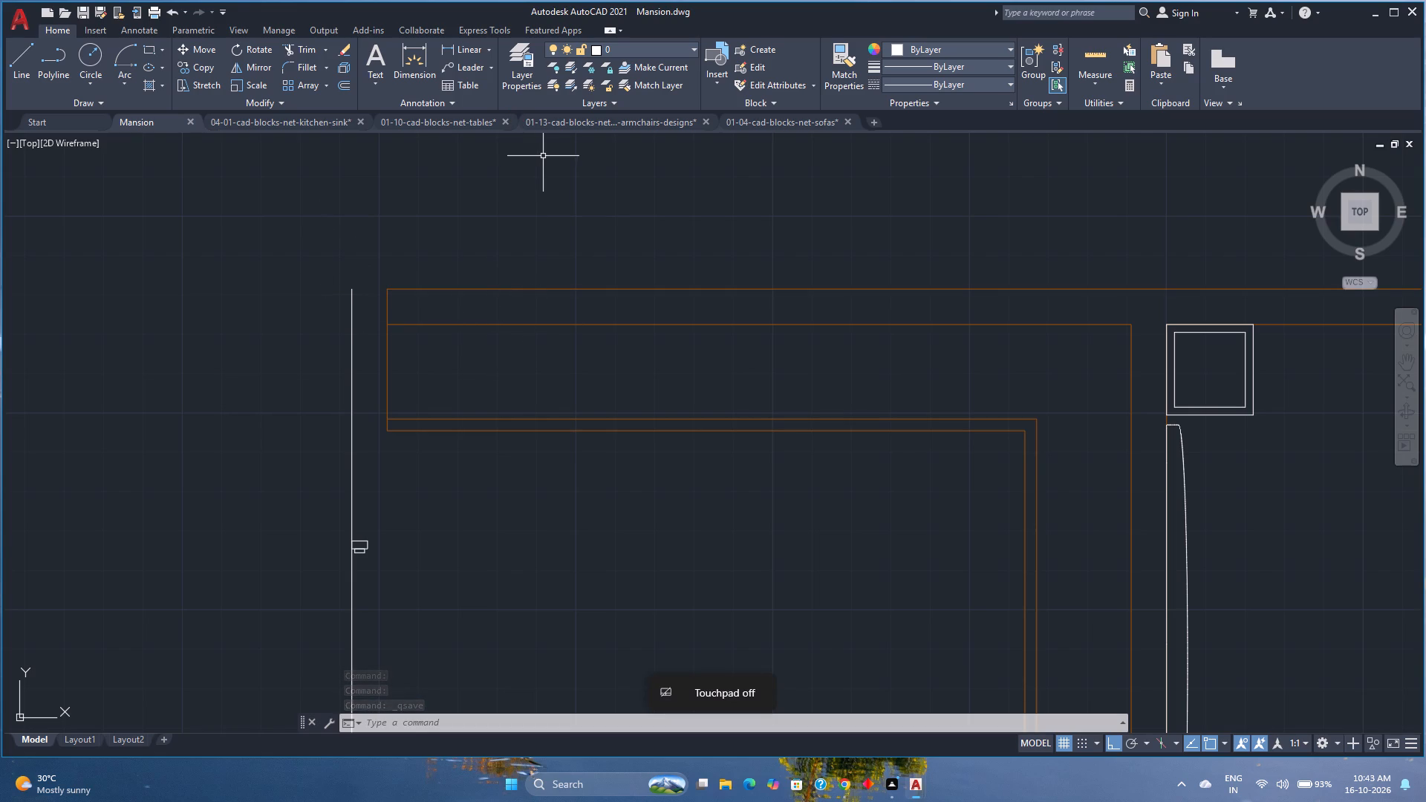
# Extend the north strip's four horizontal wall lines west to meet the long vertical line.
pyautogui.write('ex')
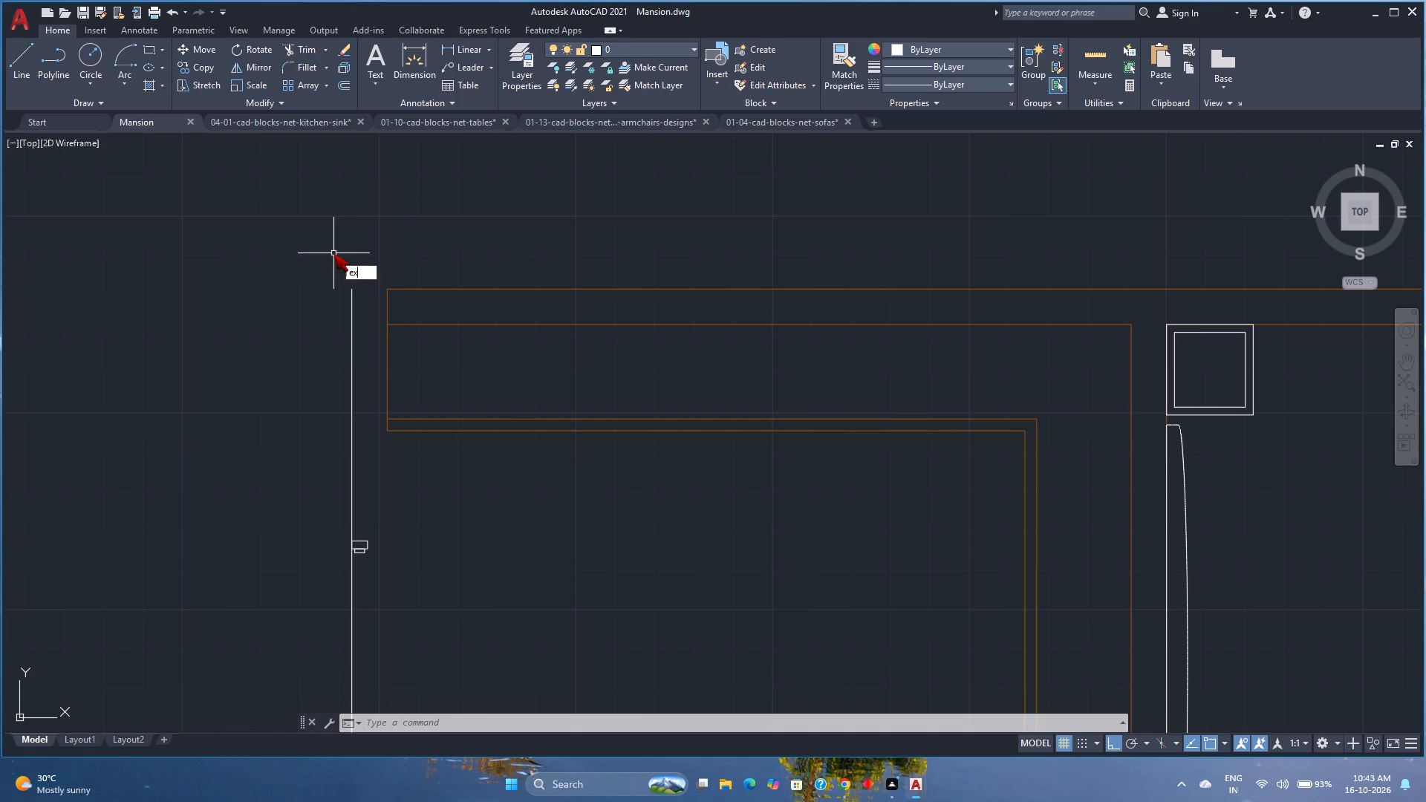
pyautogui.press('Return')
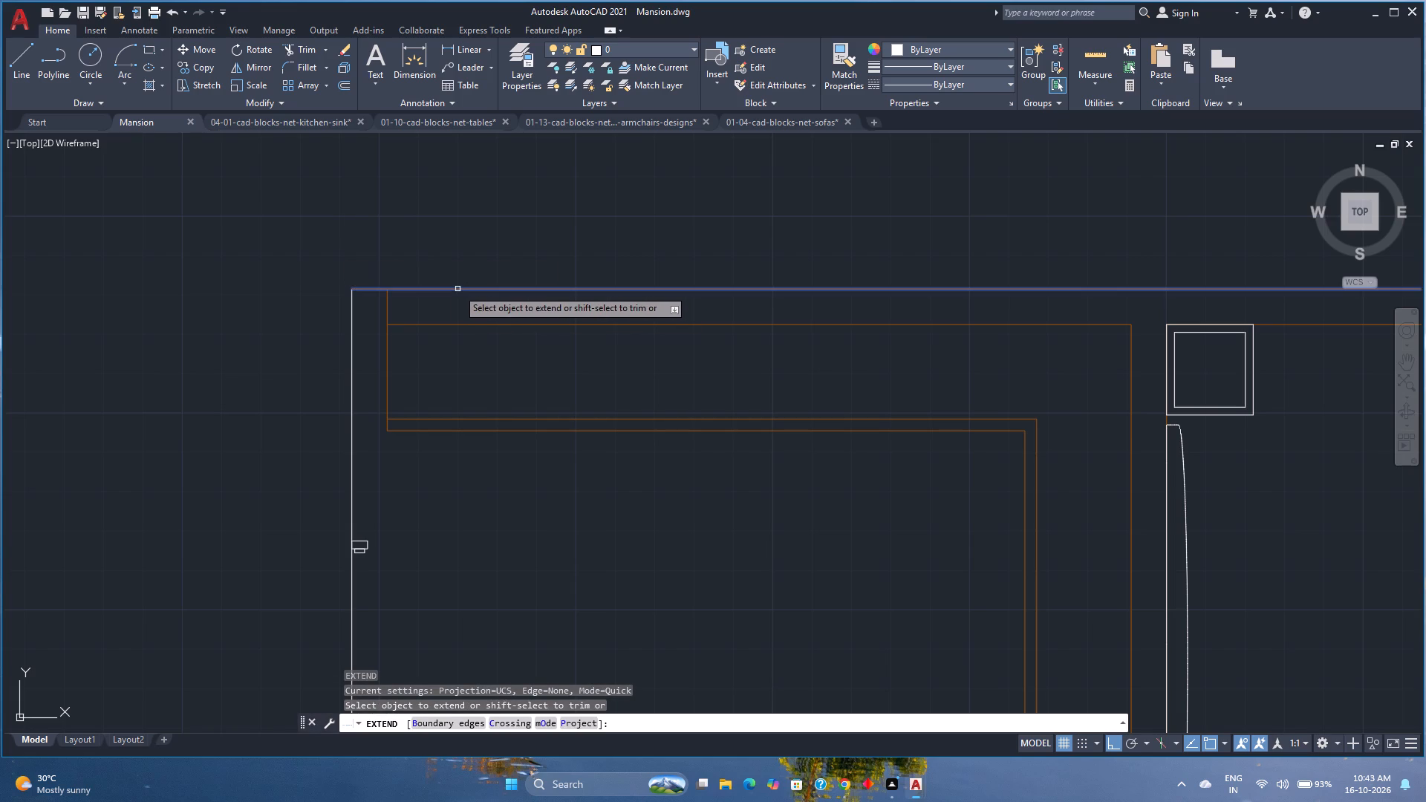
pyautogui.click(458, 289)
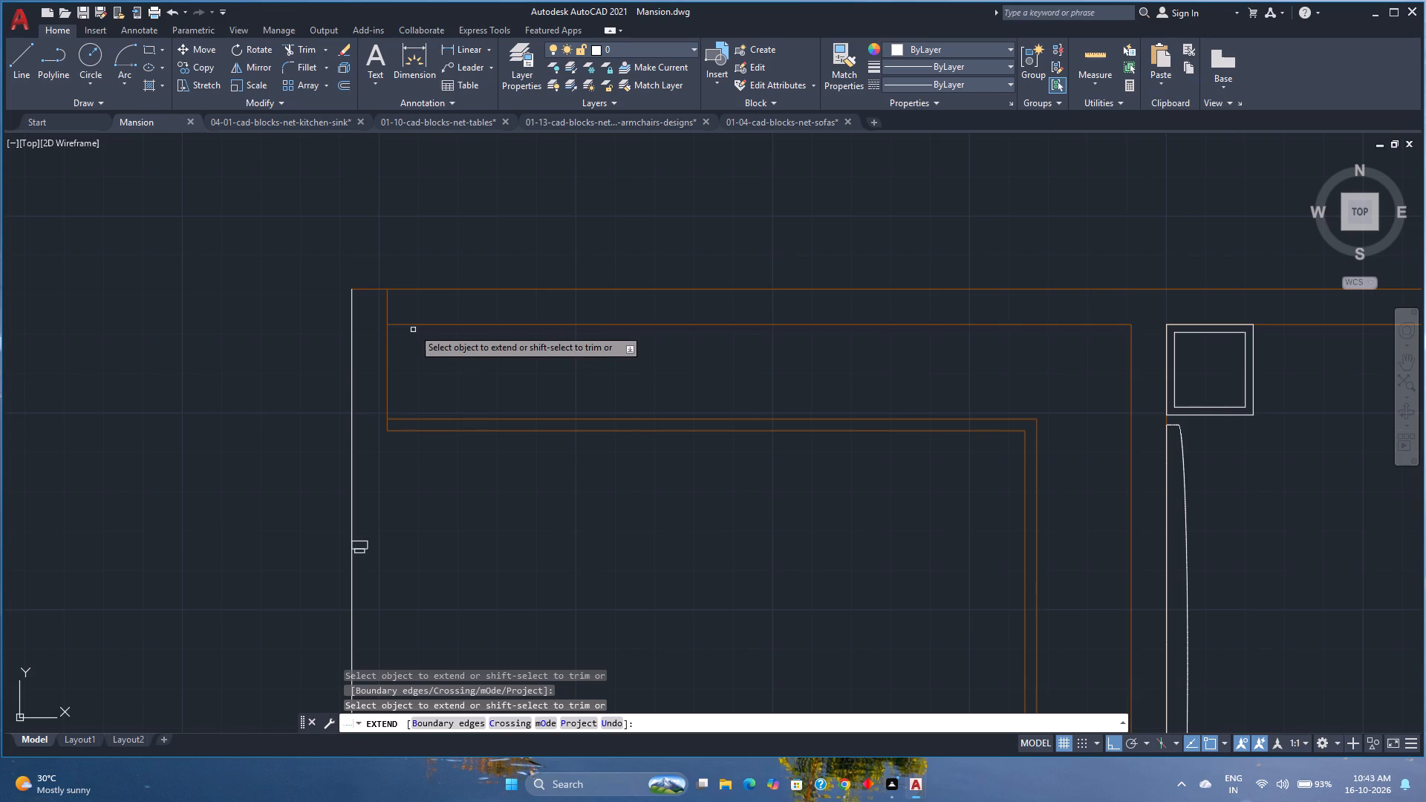
pyautogui.click(413, 322)
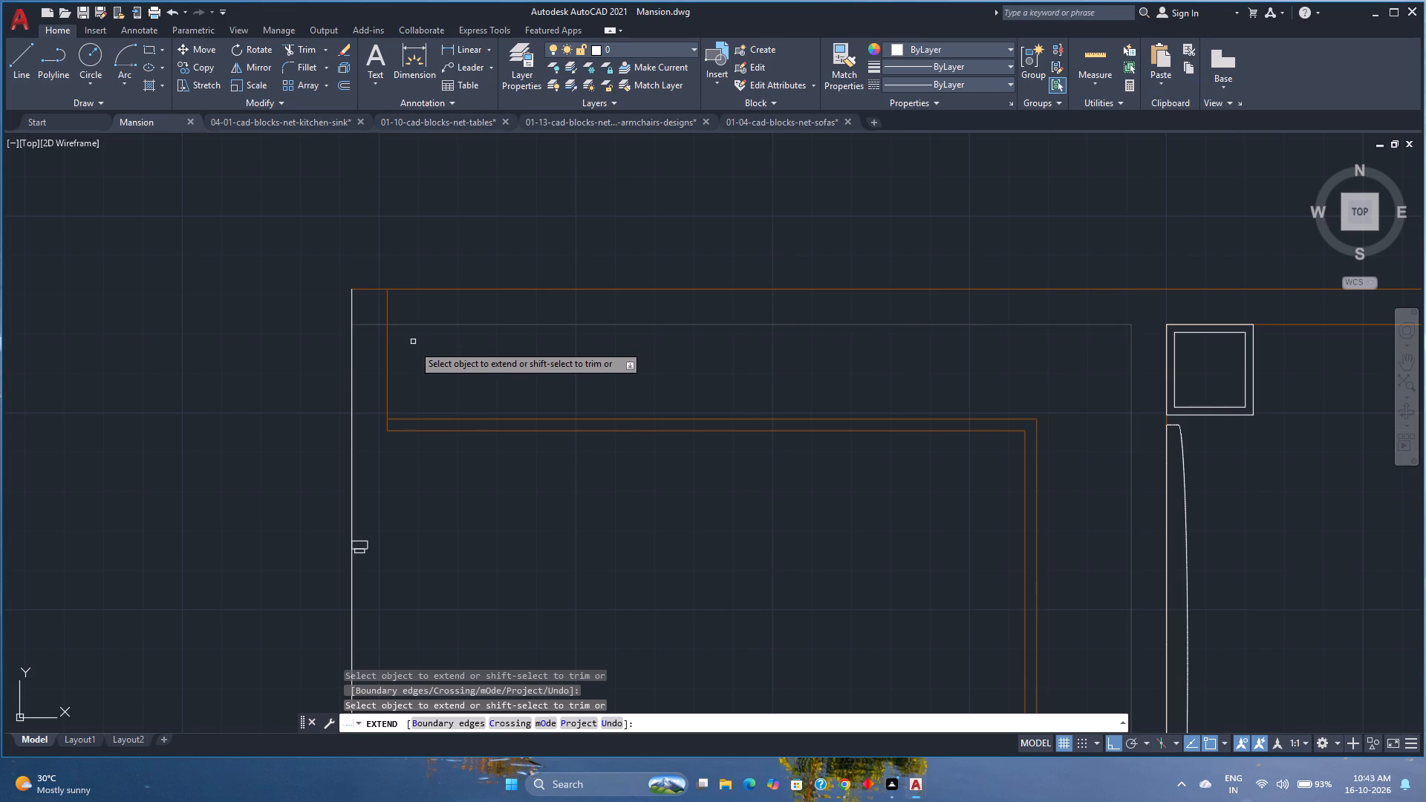
pyautogui.click(411, 415)
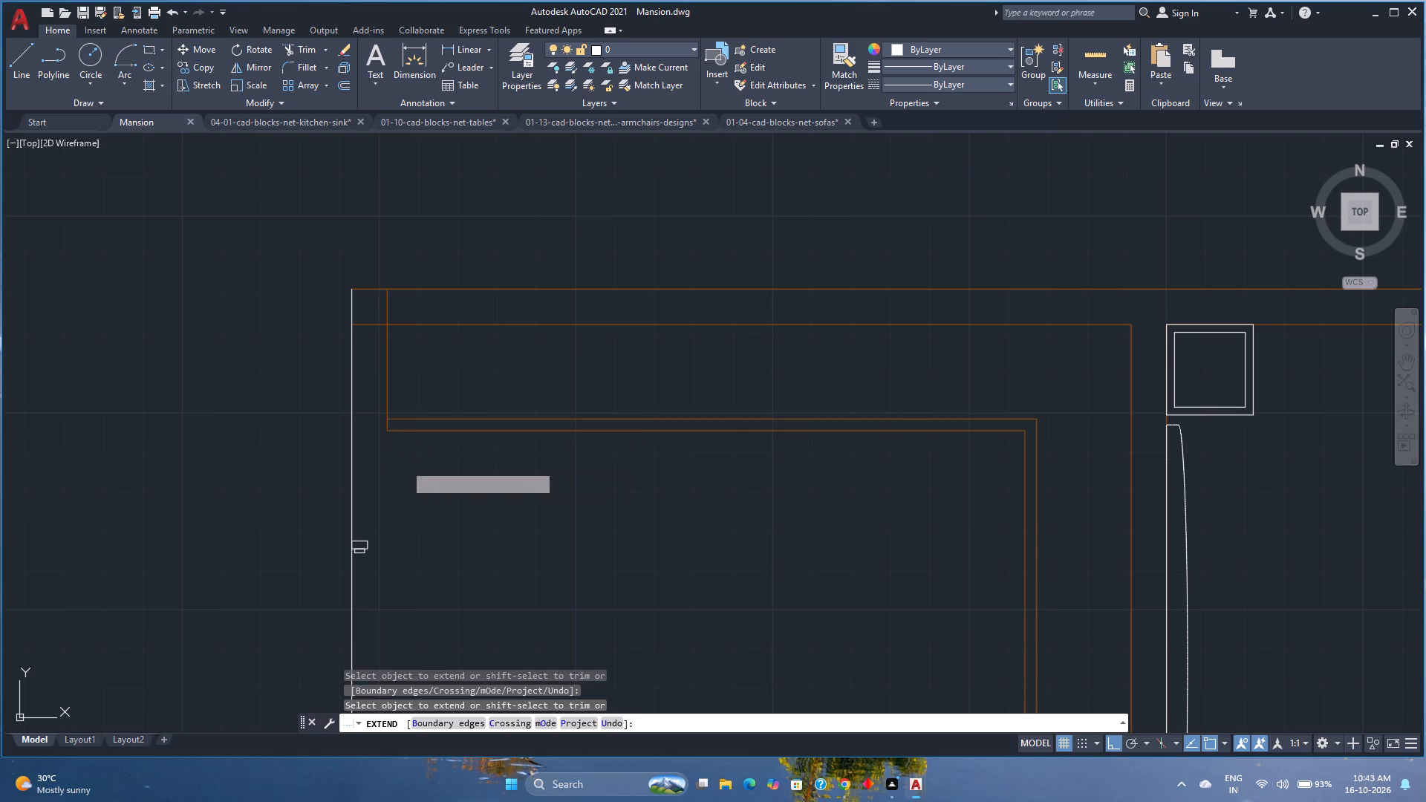
pyautogui.click(411, 445)
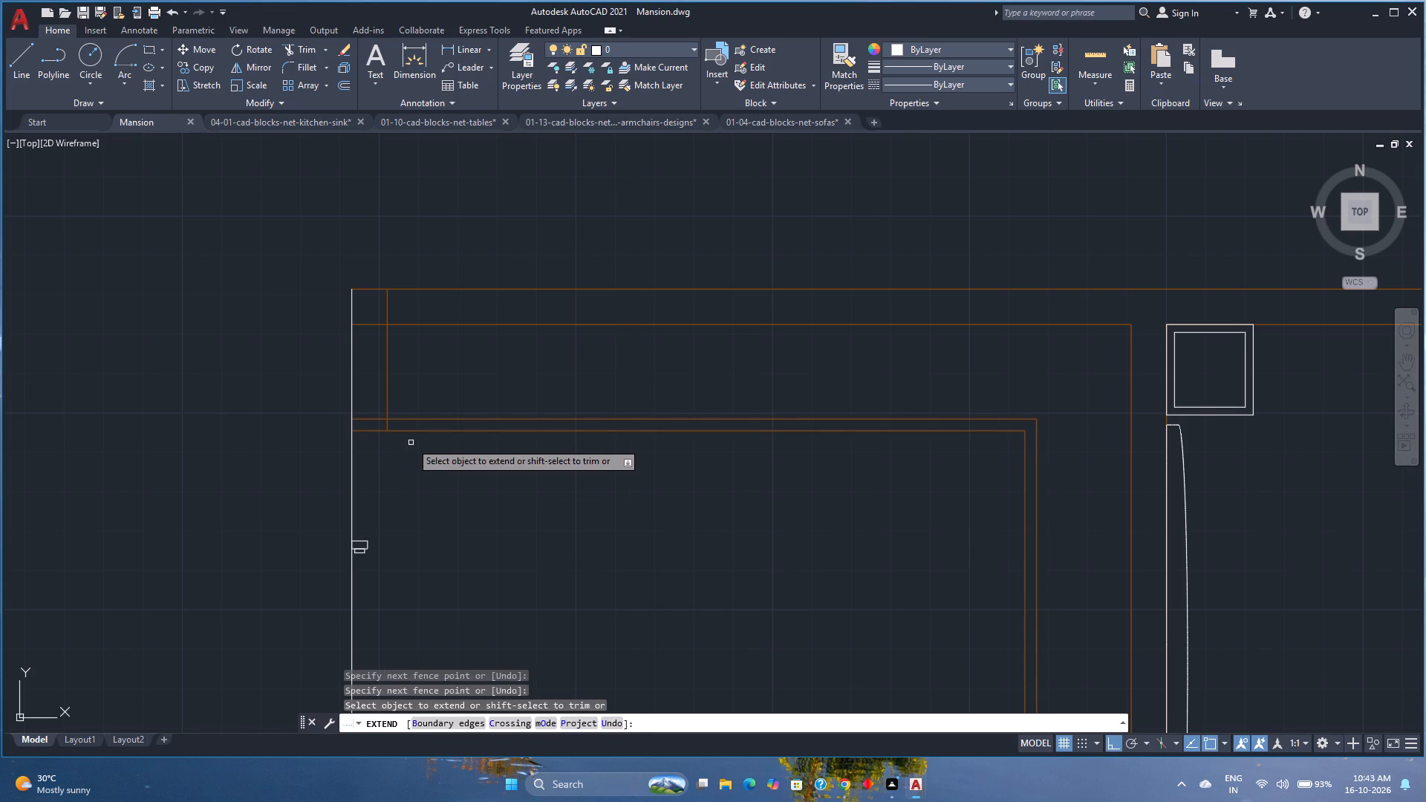
pyautogui.press('space')
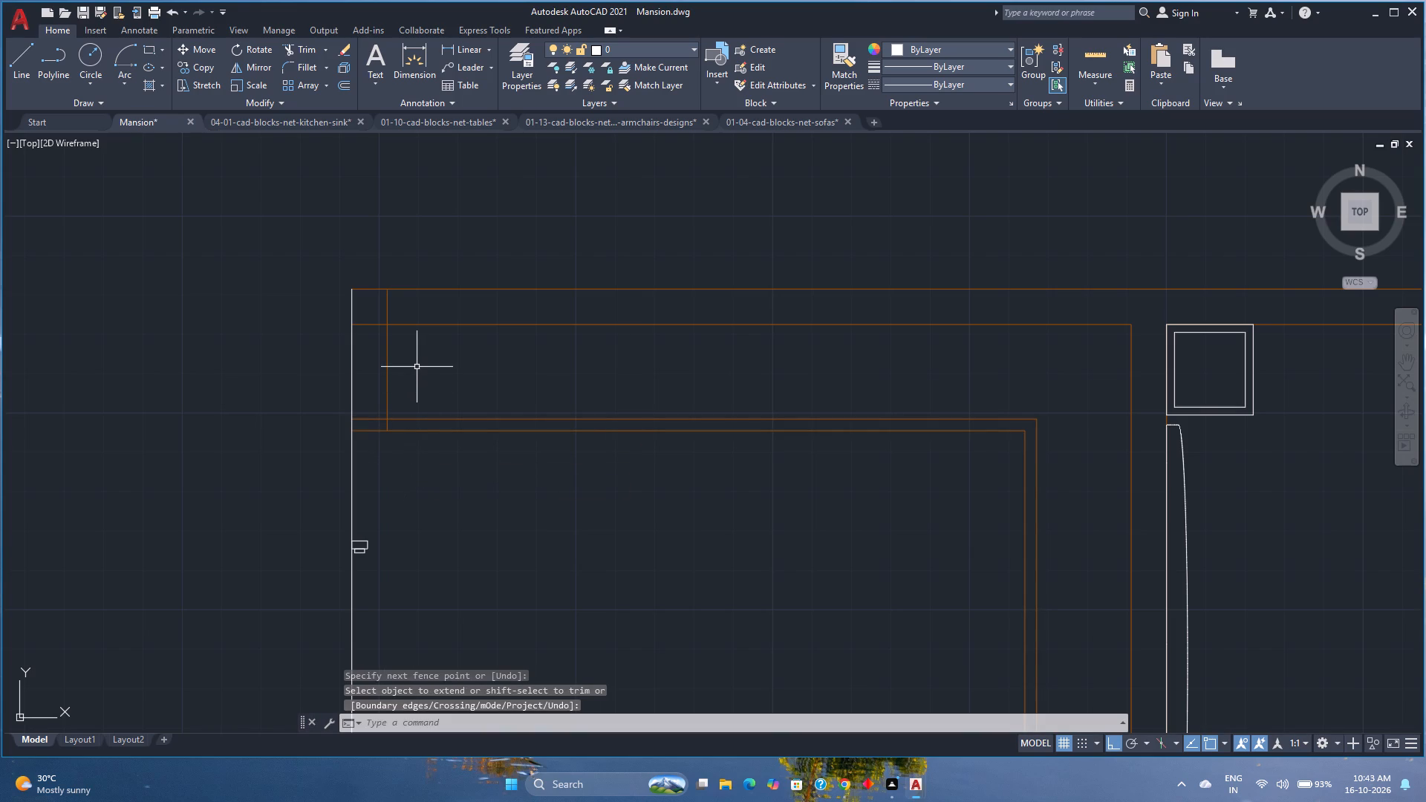
# Erase the long vertical boundary line running past the posts on the west side.
pyautogui.click(351, 382)
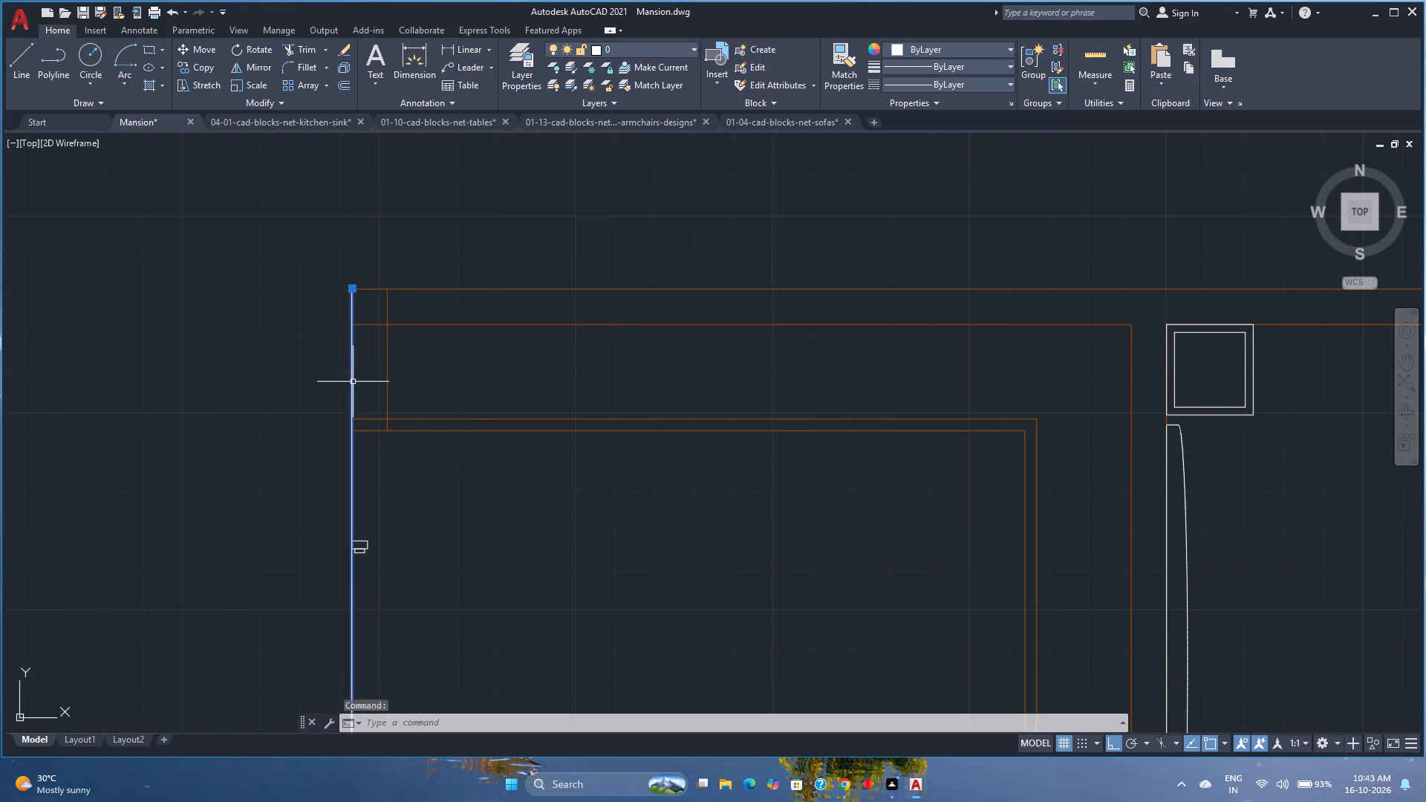
pyautogui.press('Delete')
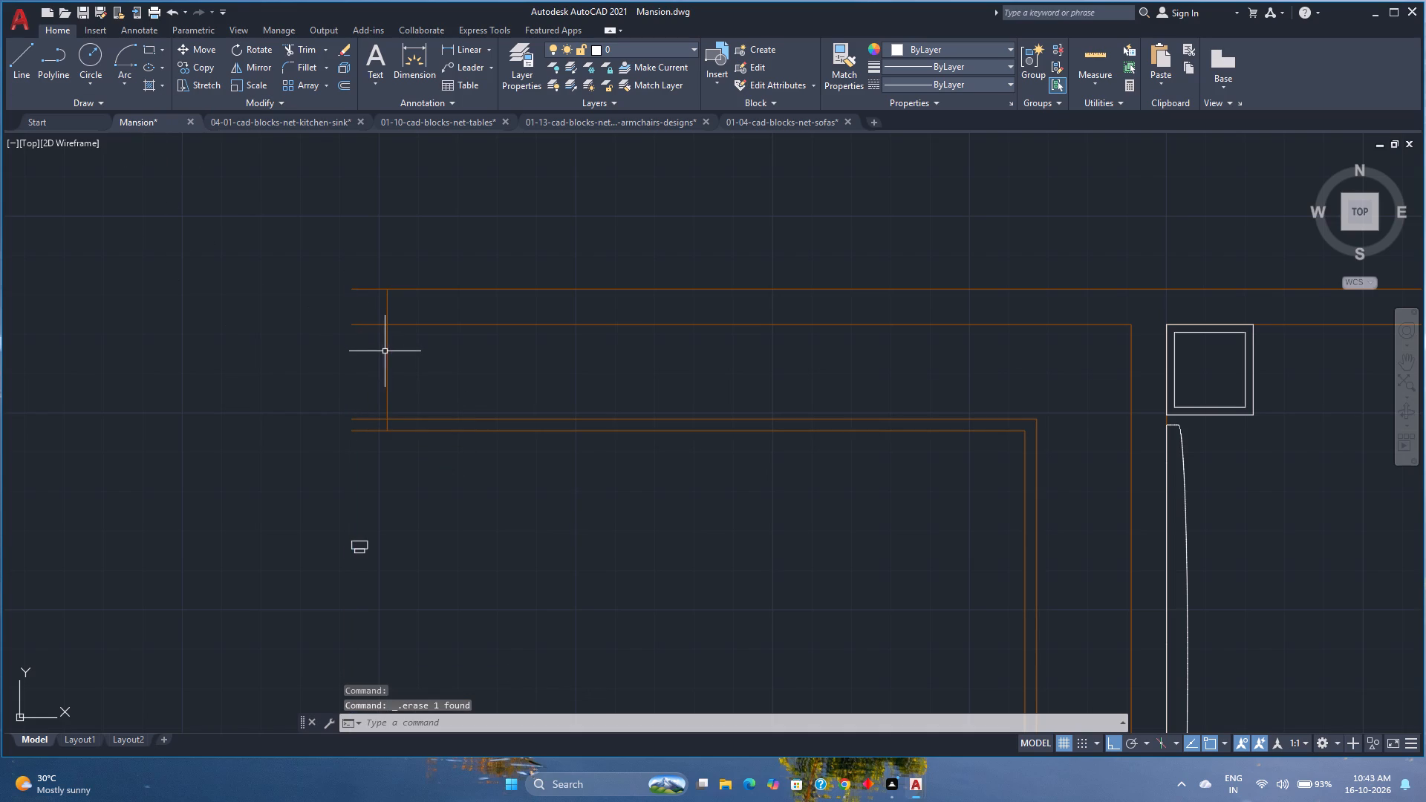
# Offset the north strip's original west end line 9" westward to close the extended wall lines.
pyautogui.click(388, 354)
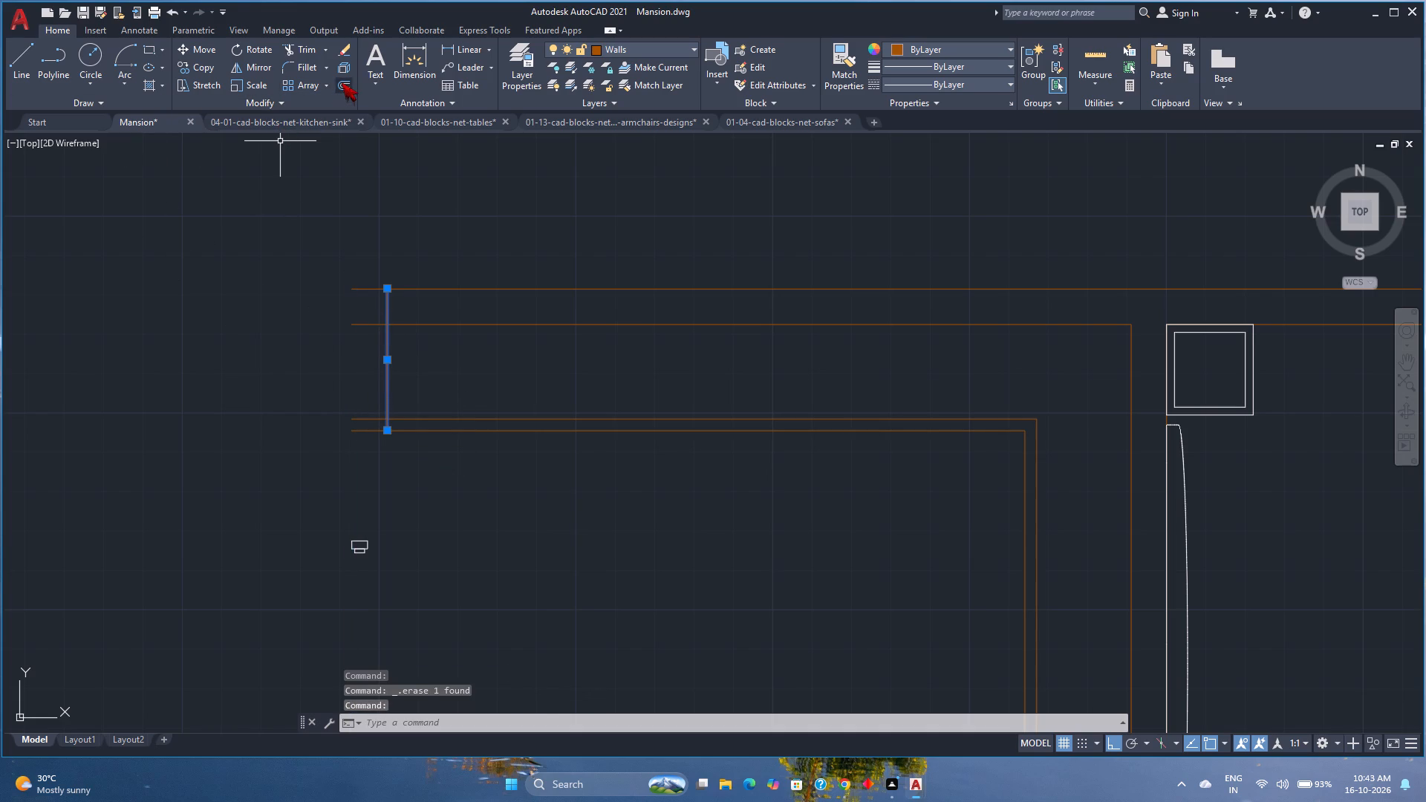
pyautogui.click(342, 82)
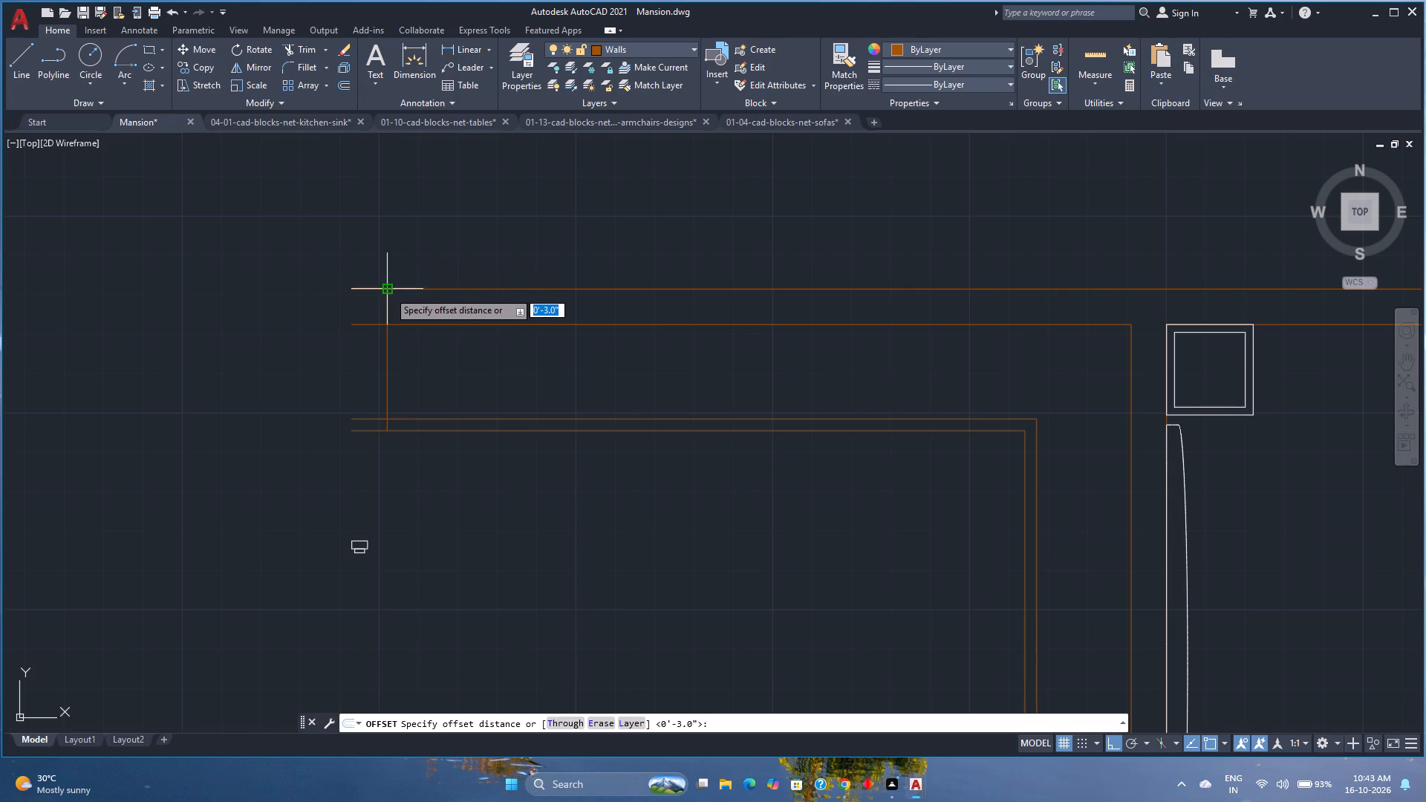
pyautogui.press('9')
pyautogui.press('Return')
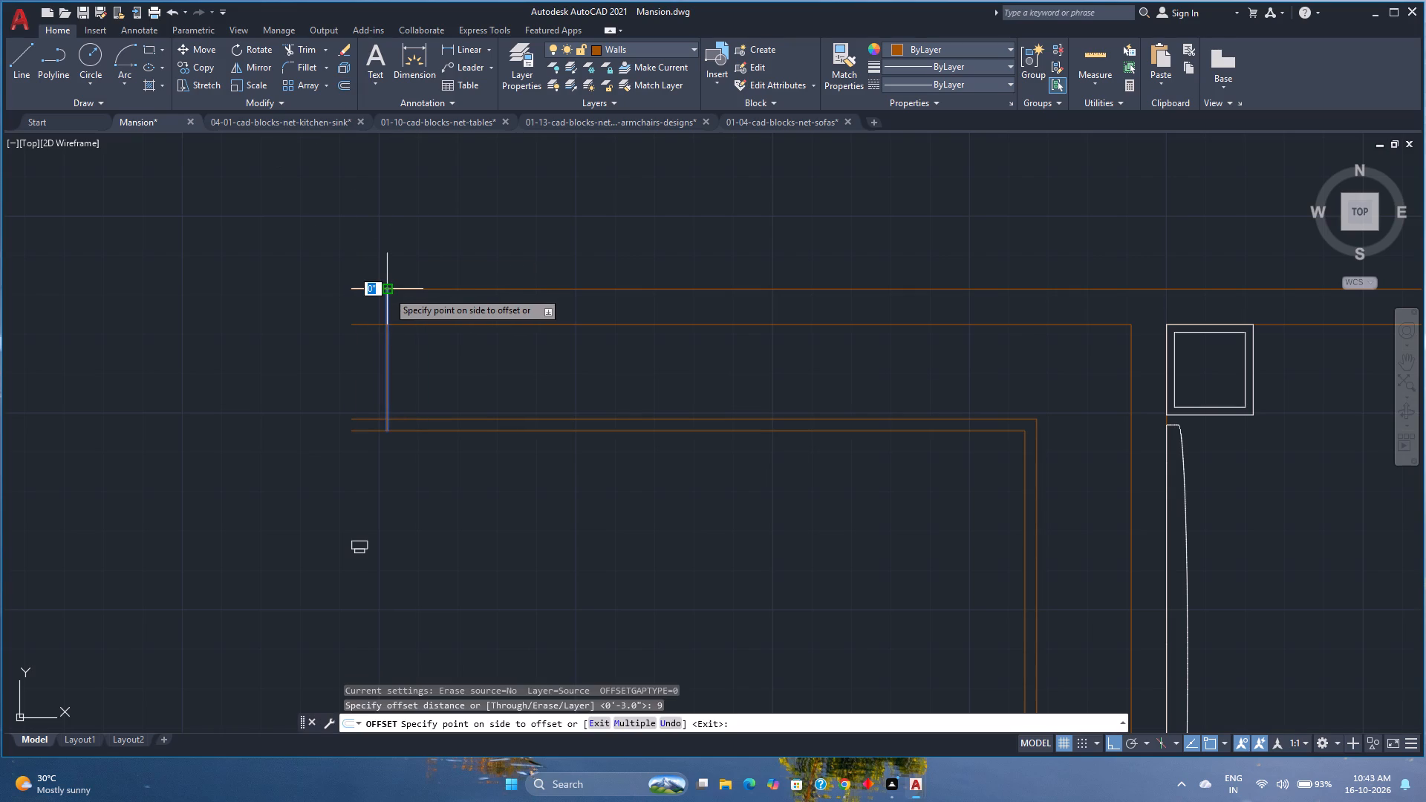
pyautogui.click(300, 307)
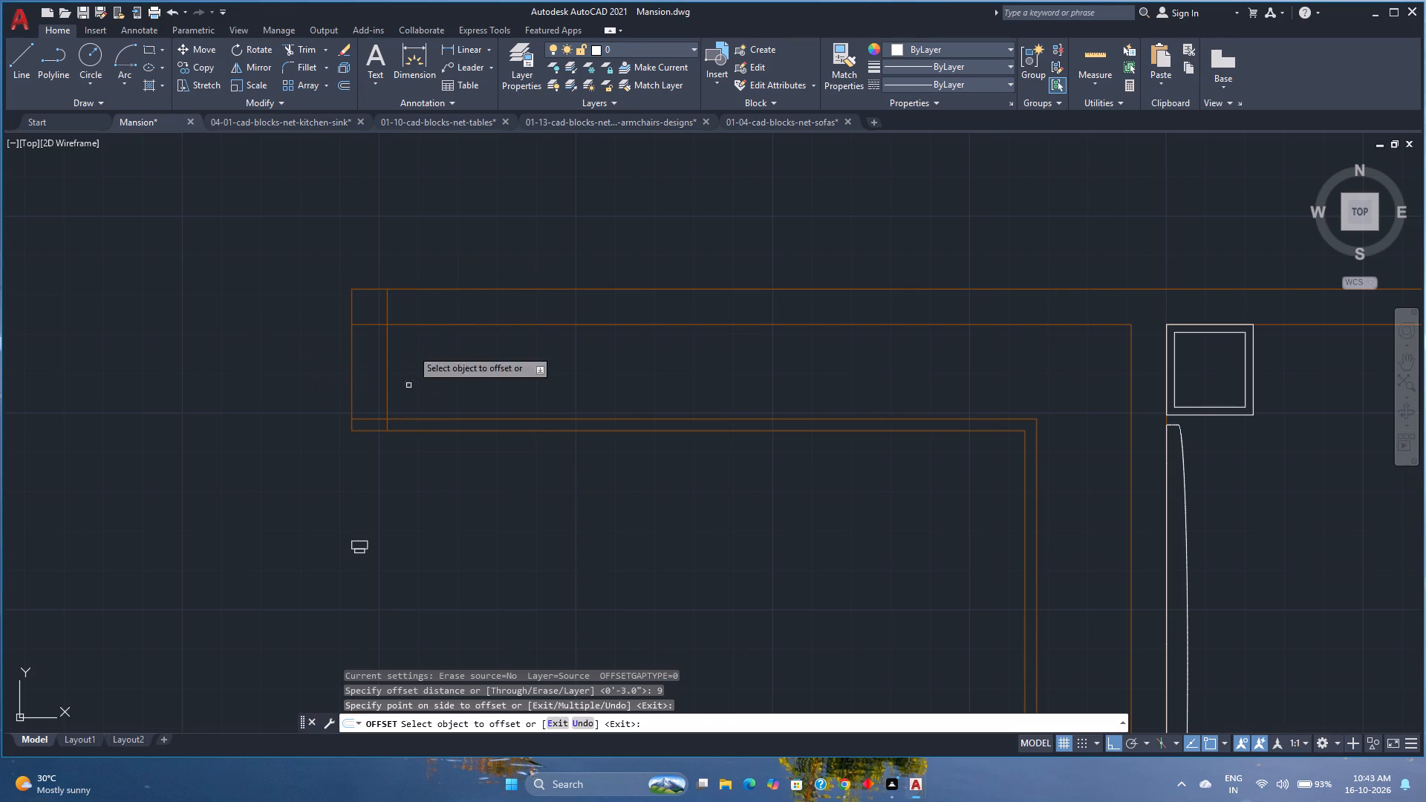
pyautogui.press('Escape')
pyautogui.moveTo(359, 538); pyautogui.dragTo(360, 535, button='middle')
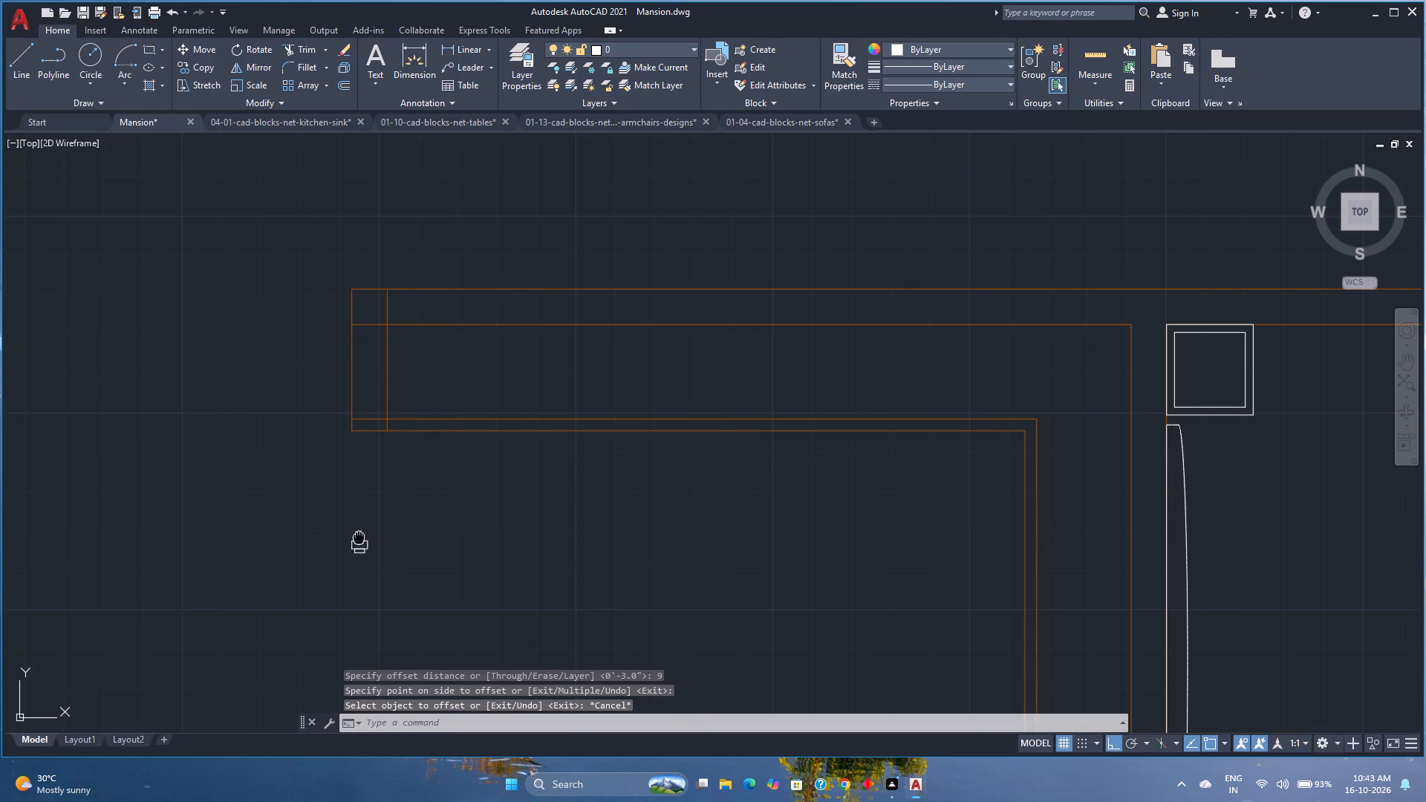
# Extend the north strip's outer west end line south to the northernmost post, using the post as the boundary edge.
pyautogui.moveTo(360, 535); pyautogui.dragTo(392, 473, button='middle')
pyautogui.middleClick(392, 473)
pyautogui.scroll(2, 392, 477)
pyautogui.scroll(-1, 411, 421)
pyautogui.moveTo(411, 421); pyautogui.dragTo(403, 459, button='middle')
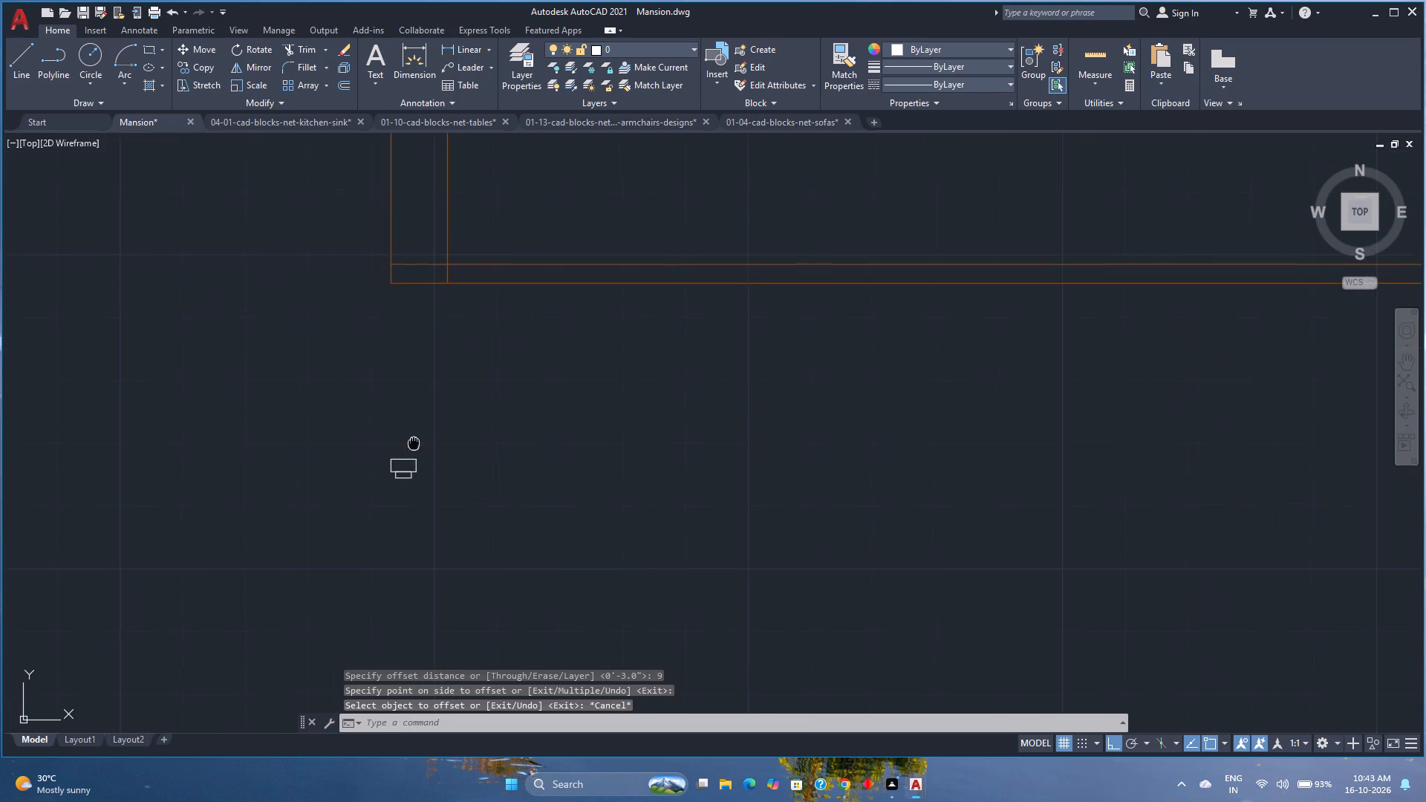
pyautogui.moveTo(403, 459); pyautogui.dragTo(351, 535, button='middle')
pyautogui.write('ex')
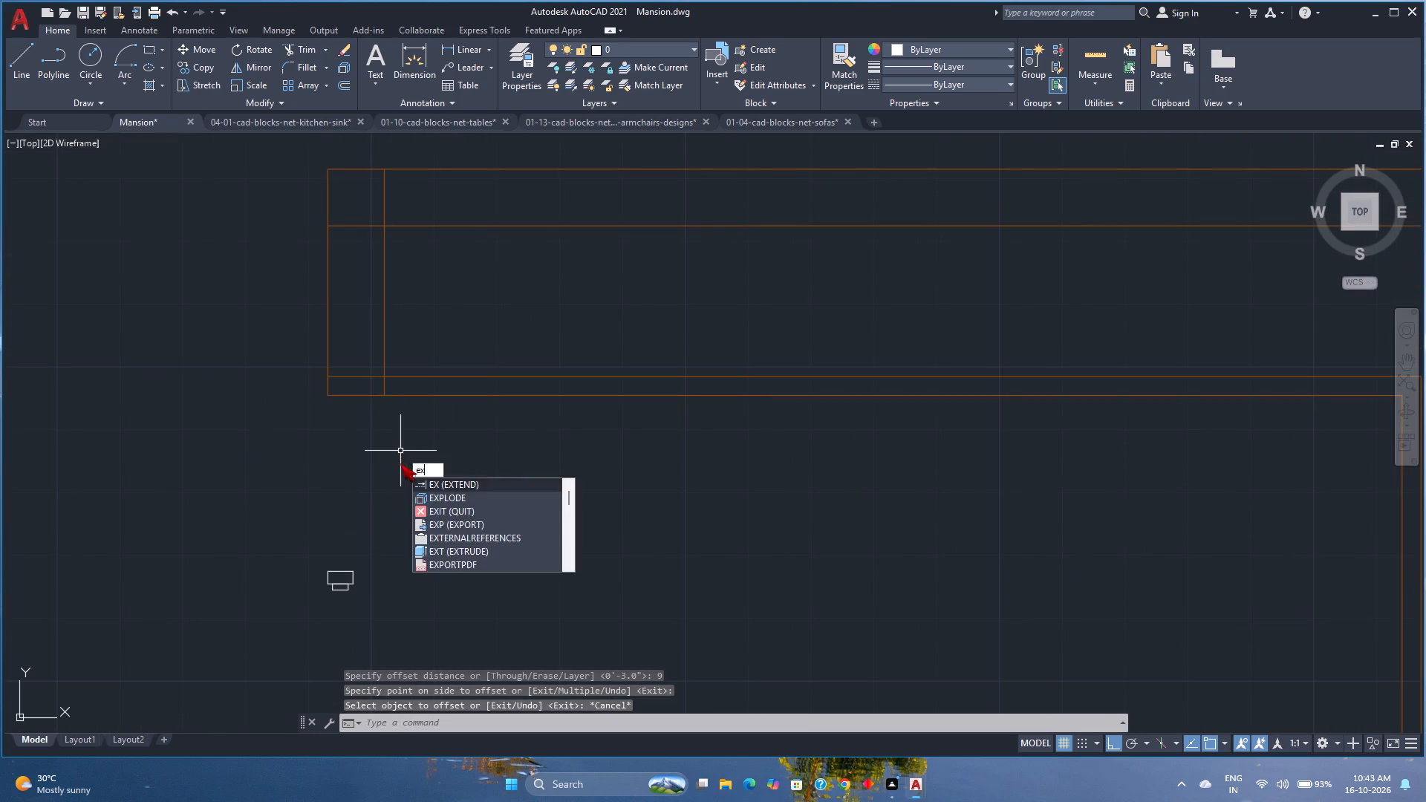
pyautogui.press('Return')
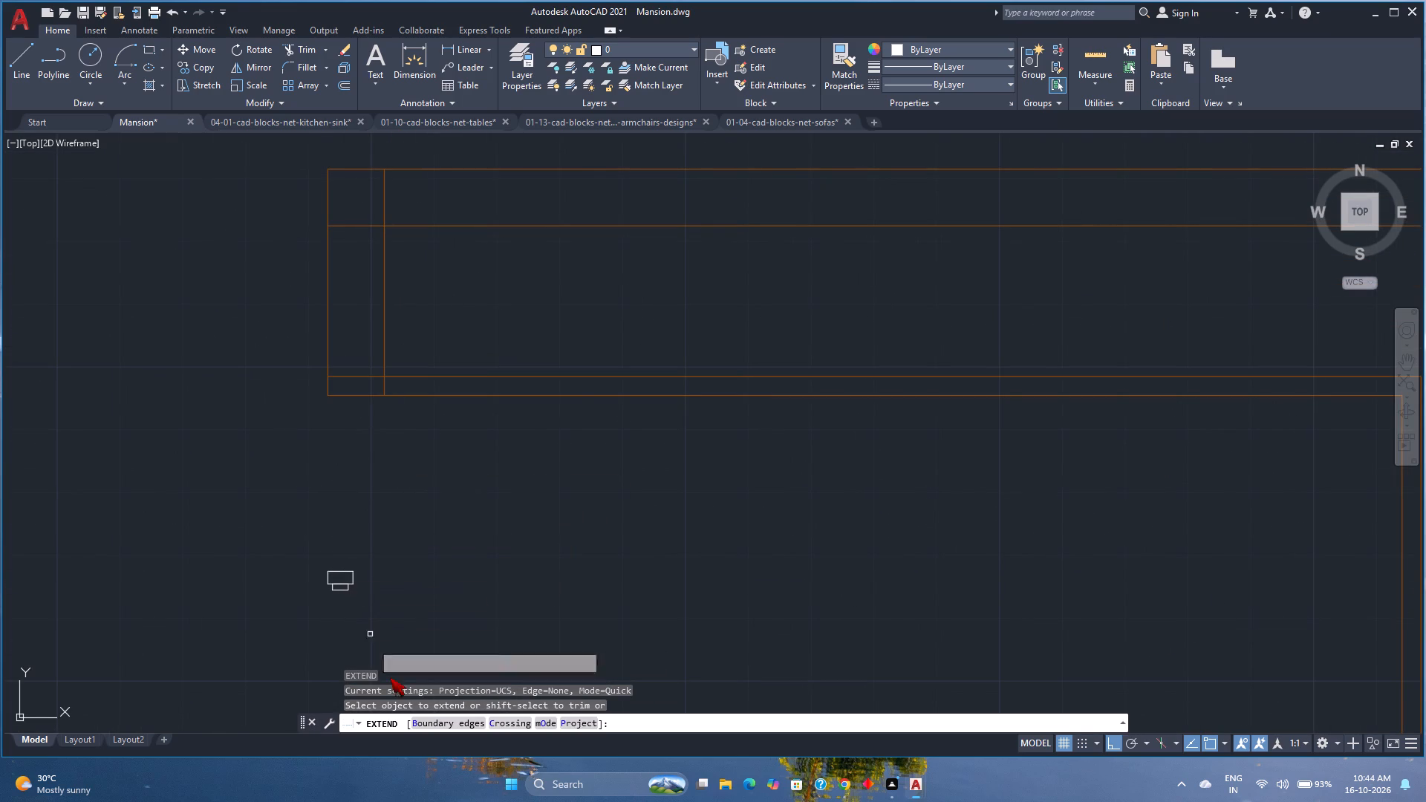
pyautogui.click(428, 724)
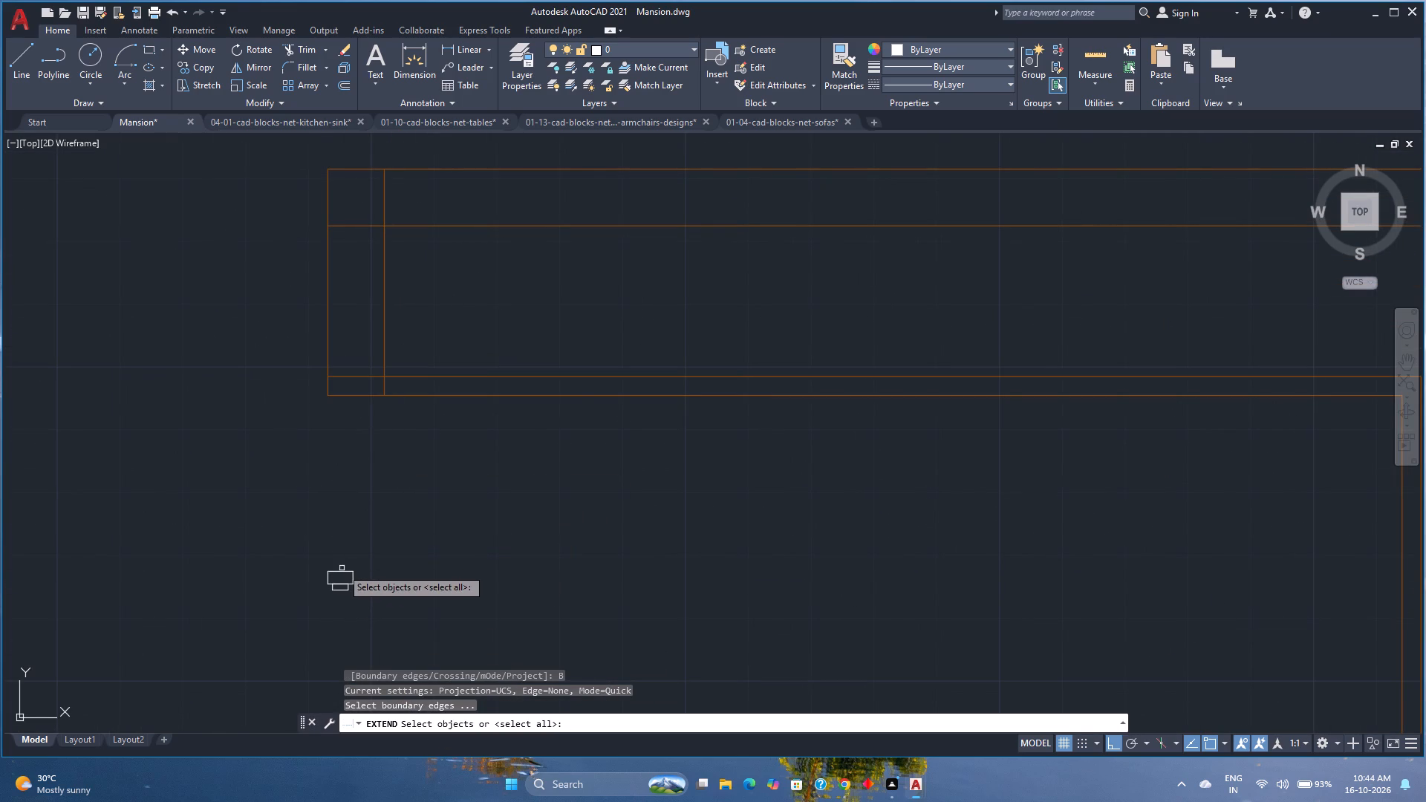
pyautogui.click(342, 572)
pyautogui.press('space')
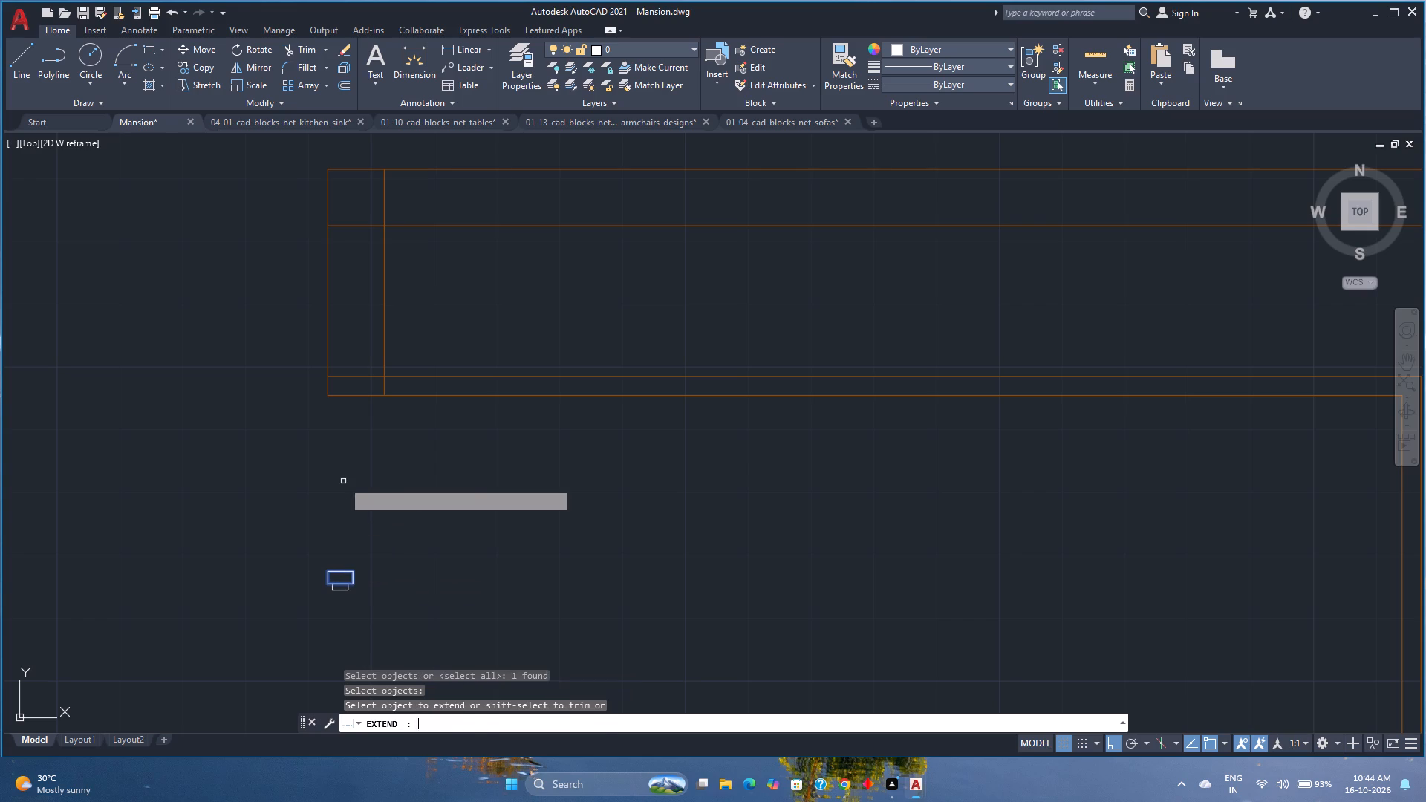
pyautogui.click(326, 356)
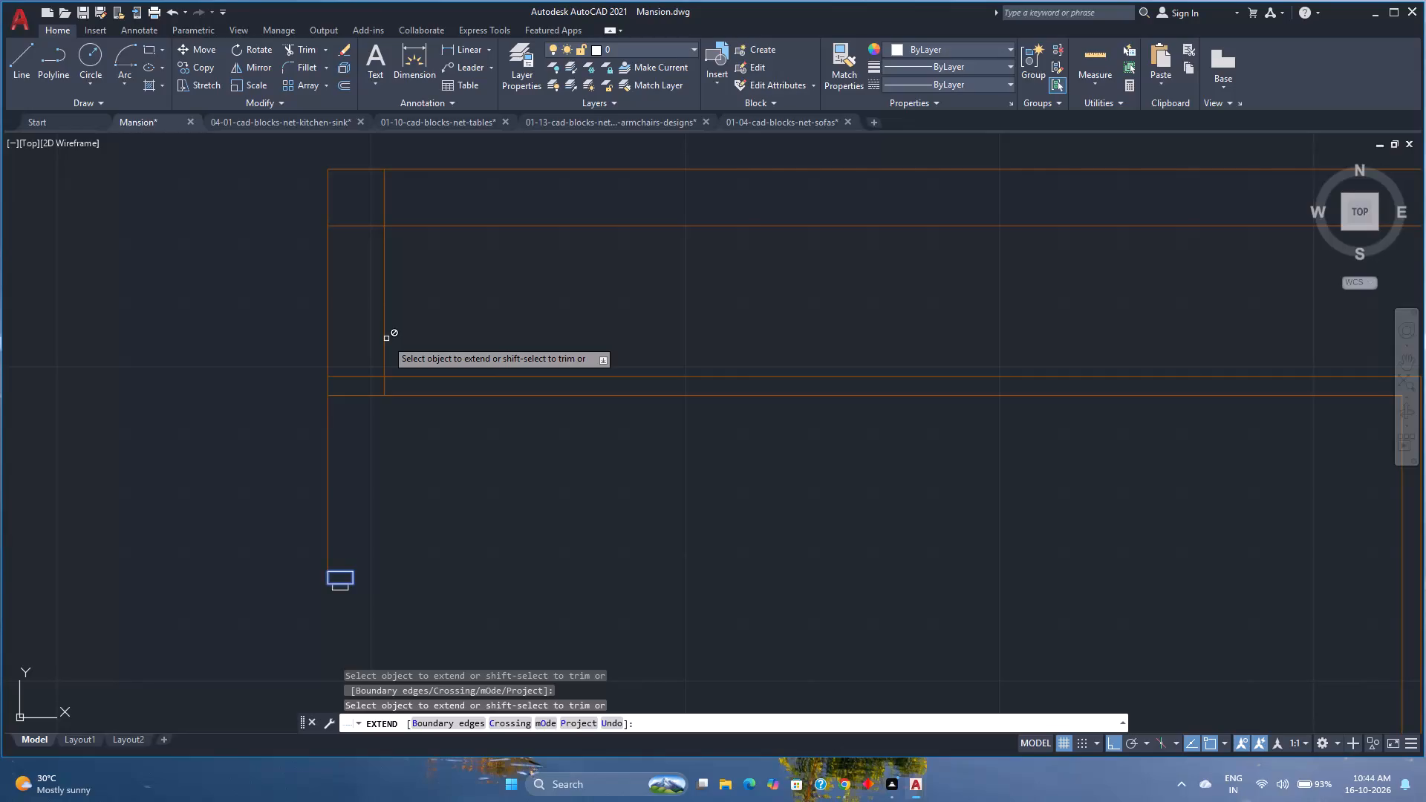
pyautogui.press('space')
pyautogui.press('Escape')
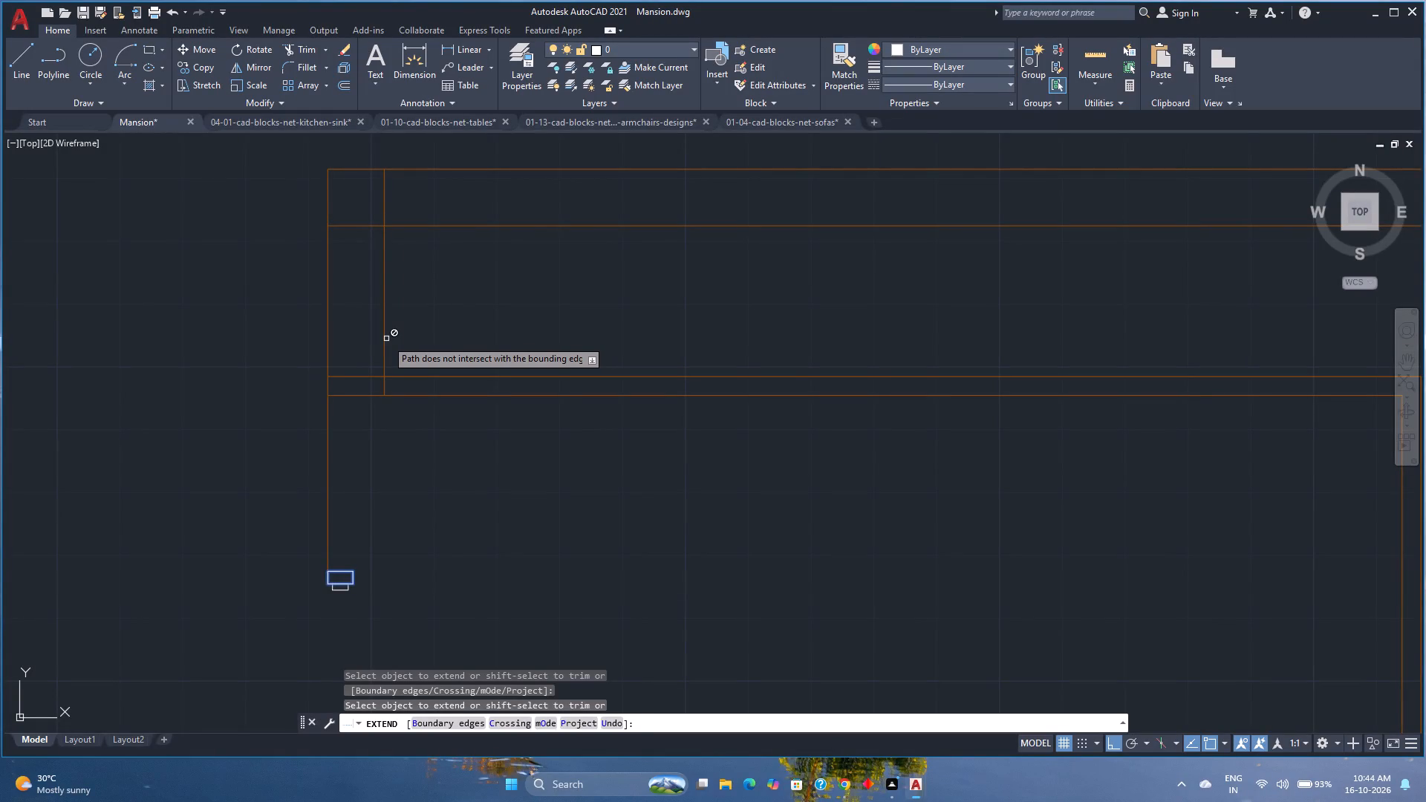
pyautogui.press('space')
pyautogui.scroll(-3, 457, 406)
pyautogui.scroll(3, 422, 421)
pyautogui.press('Escape')
# Erase the short inner vertical line near the north strip's west end.
pyautogui.scroll(2, 449, 416)
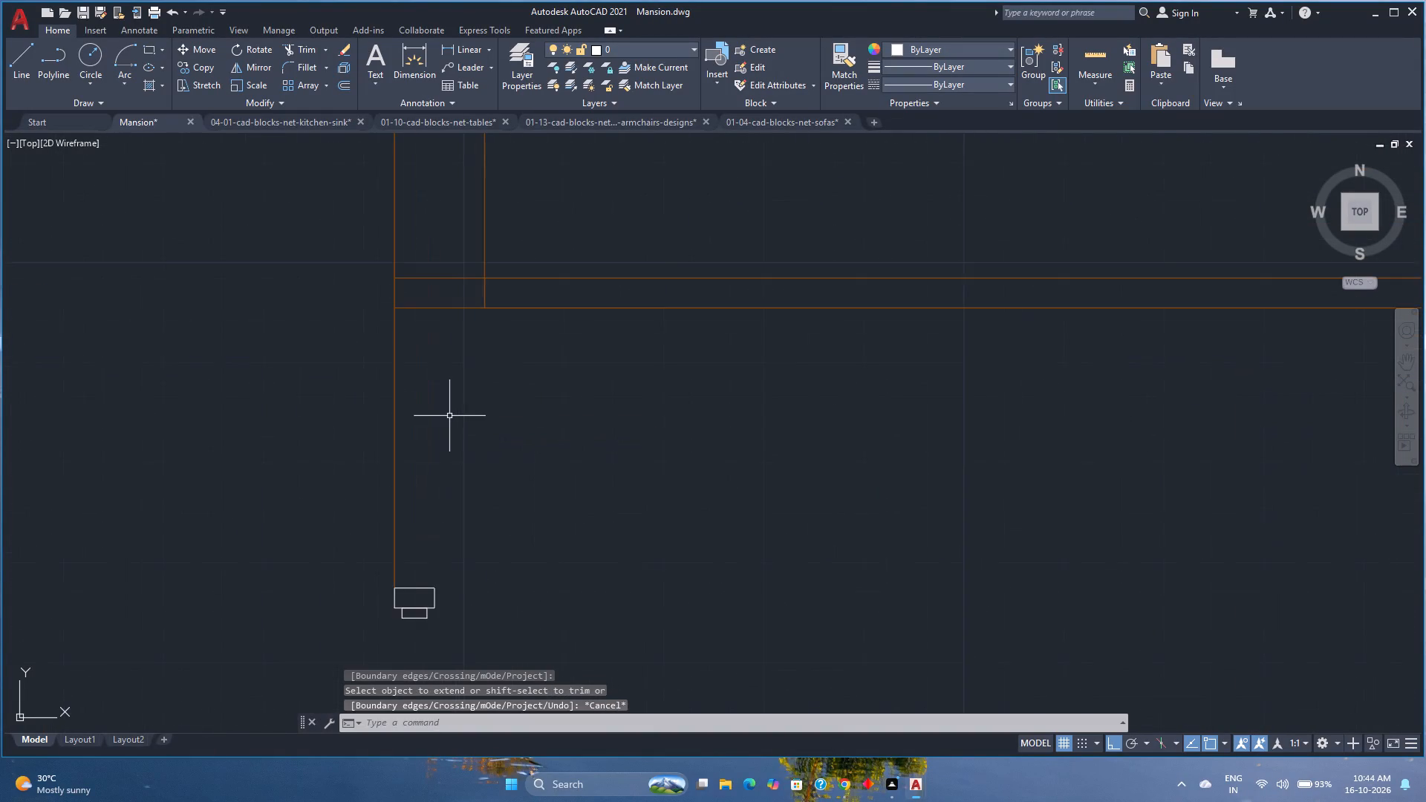
pyautogui.moveTo(449, 416); pyautogui.dragTo(431, 451, button='middle')
pyautogui.scroll(-2, 430, 451)
pyautogui.click(472, 349)
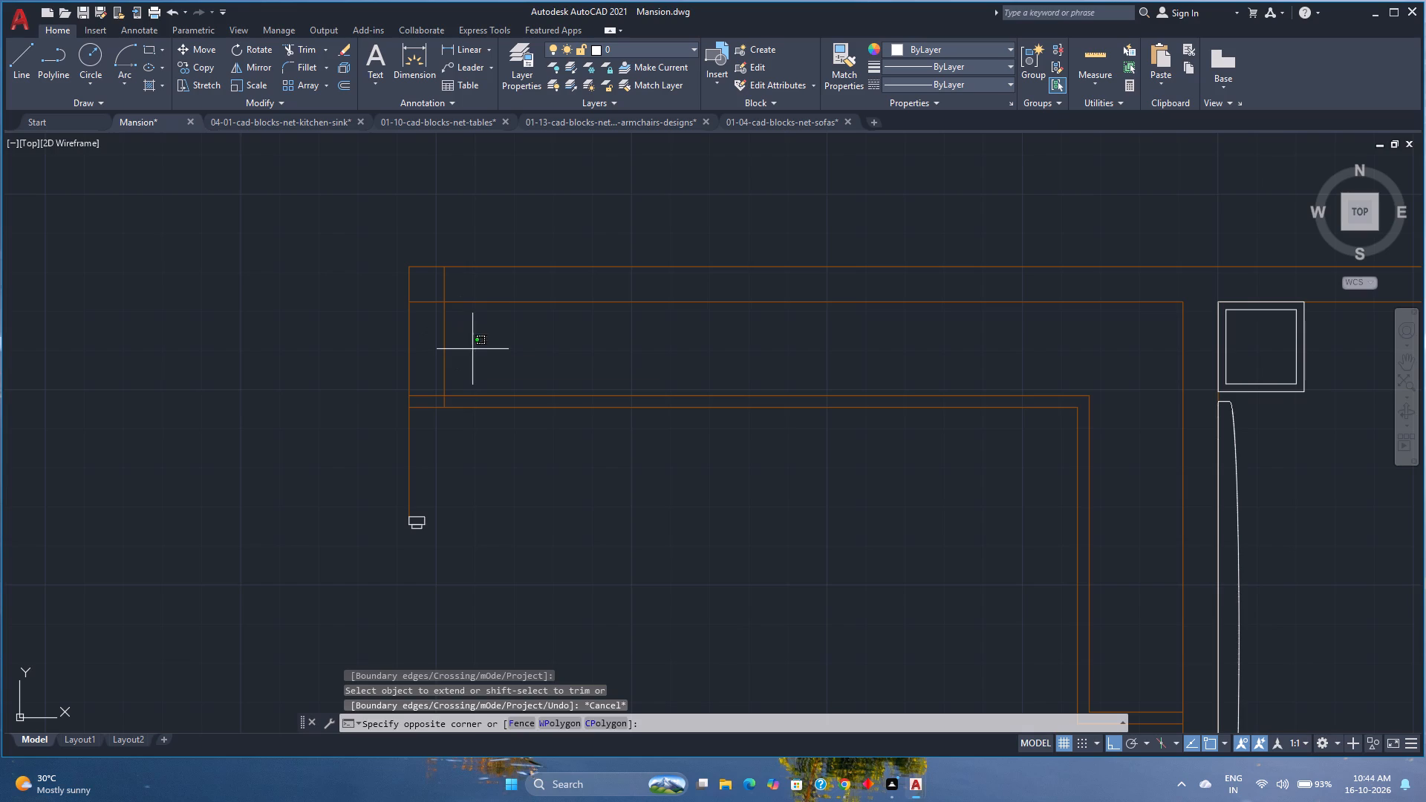
pyautogui.click(440, 347)
pyautogui.press('Delete')
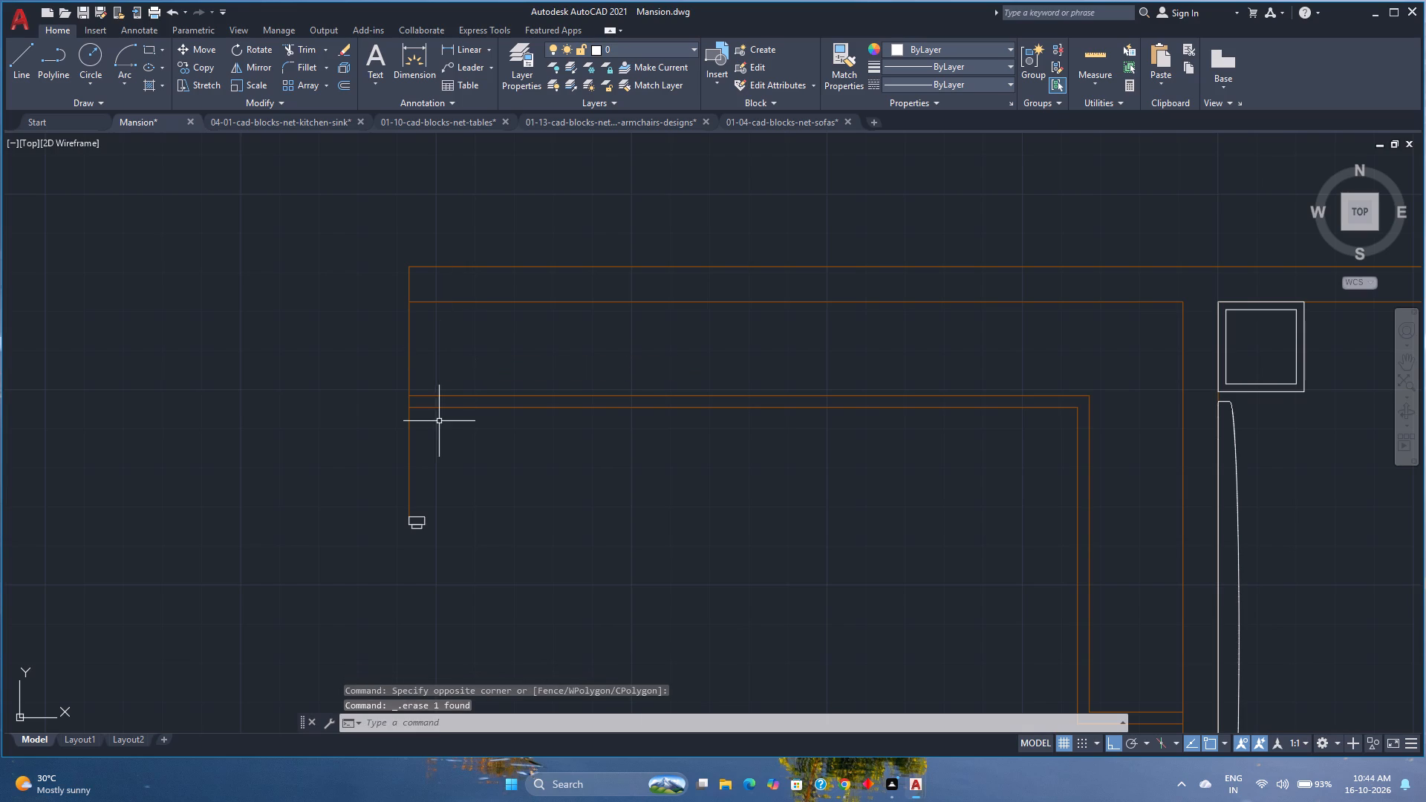
# Offset the lengthened west end line 9" eastward to form the inner face of the west wall.
pyautogui.click(344, 90)
pyautogui.press('9')
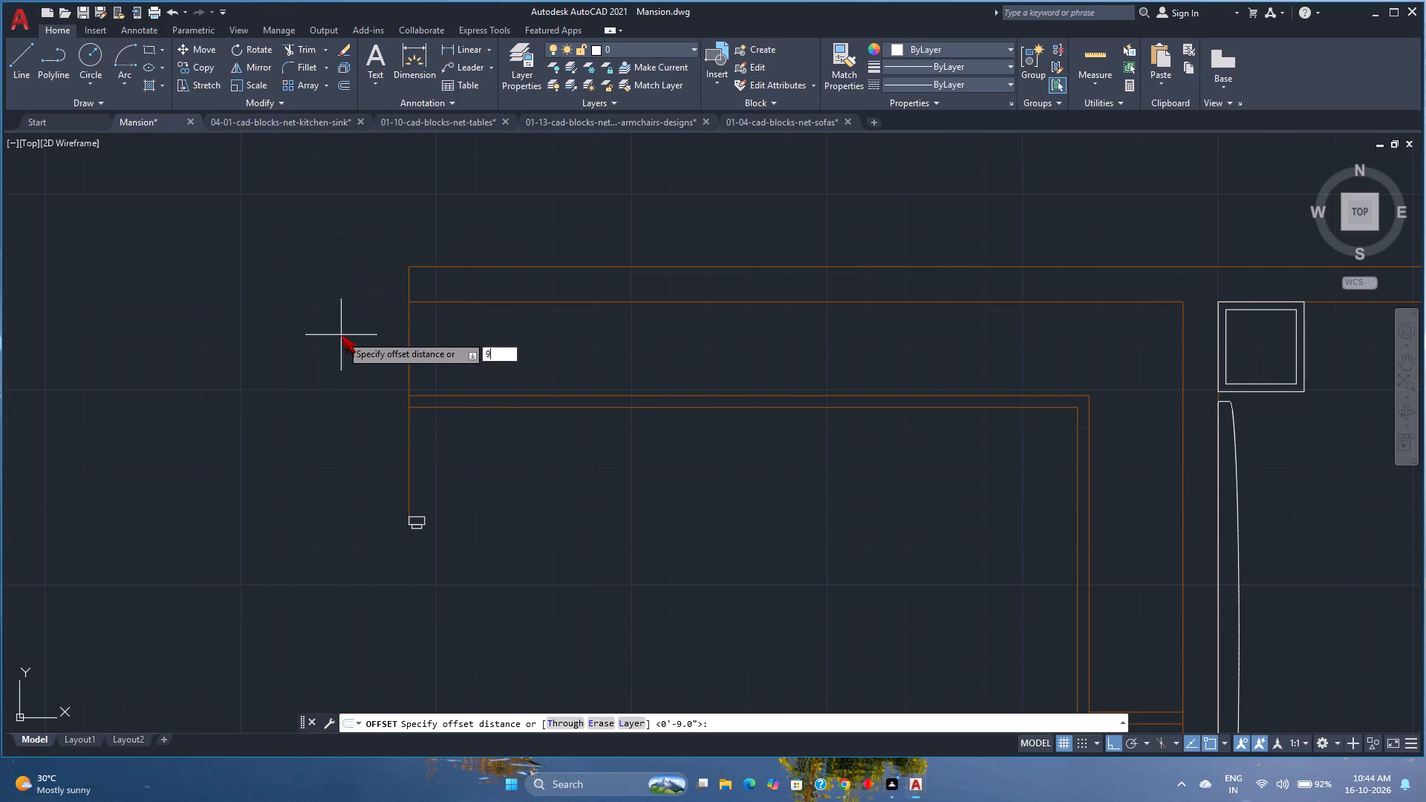
pyautogui.press('Return')
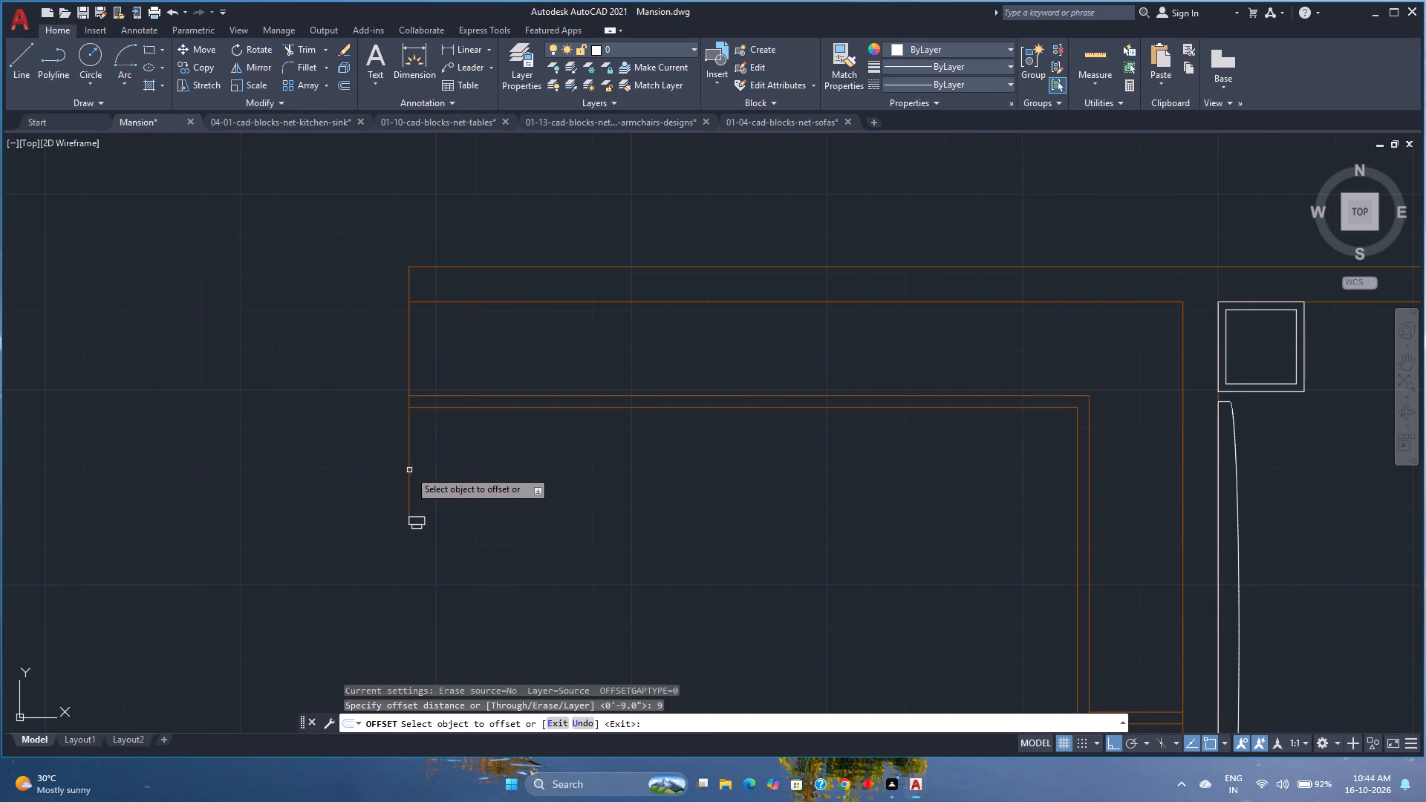
pyautogui.click(409, 470)
pyautogui.click(456, 466)
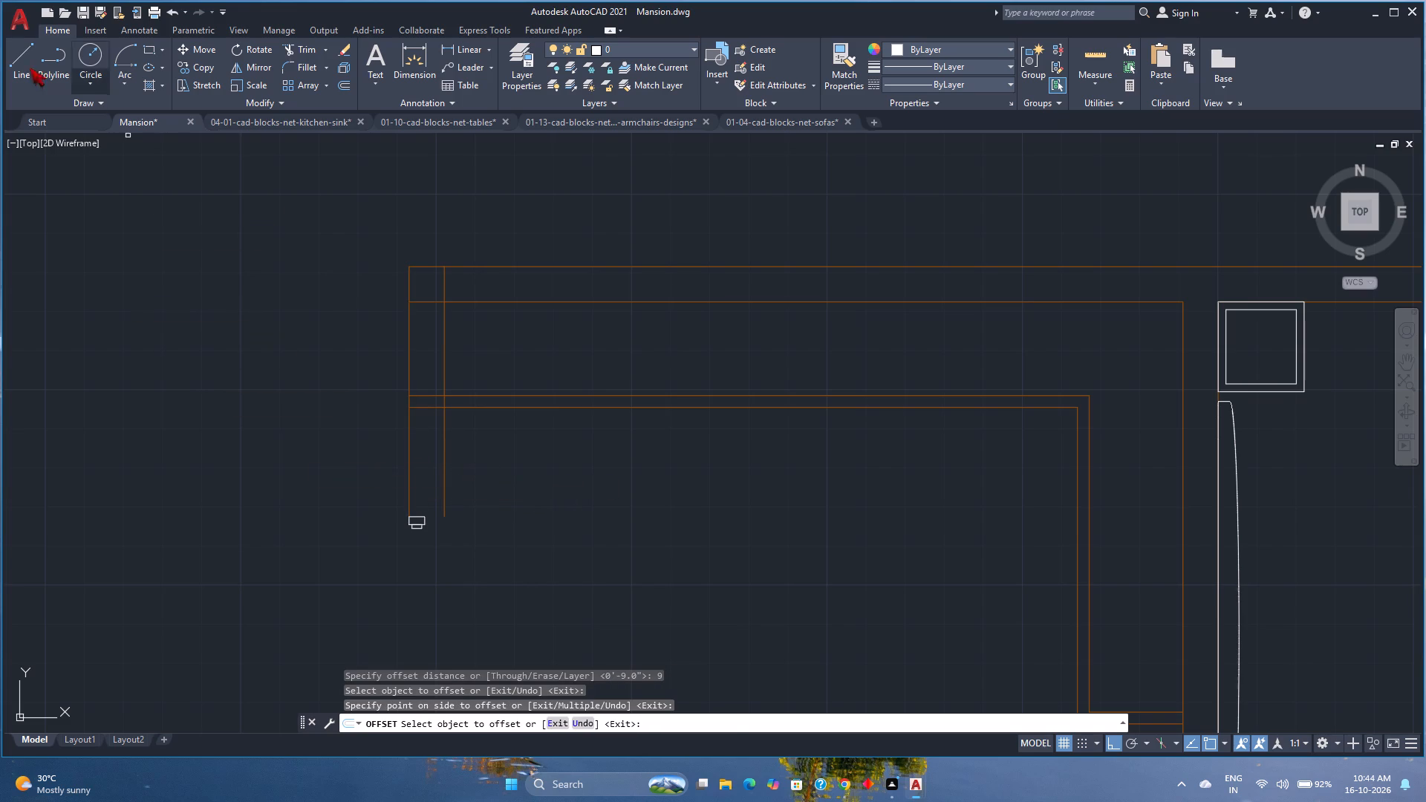
# Draw a line across the south end of the west wall, joining its inner and outer faces at the post.
pyautogui.click(13, 64)
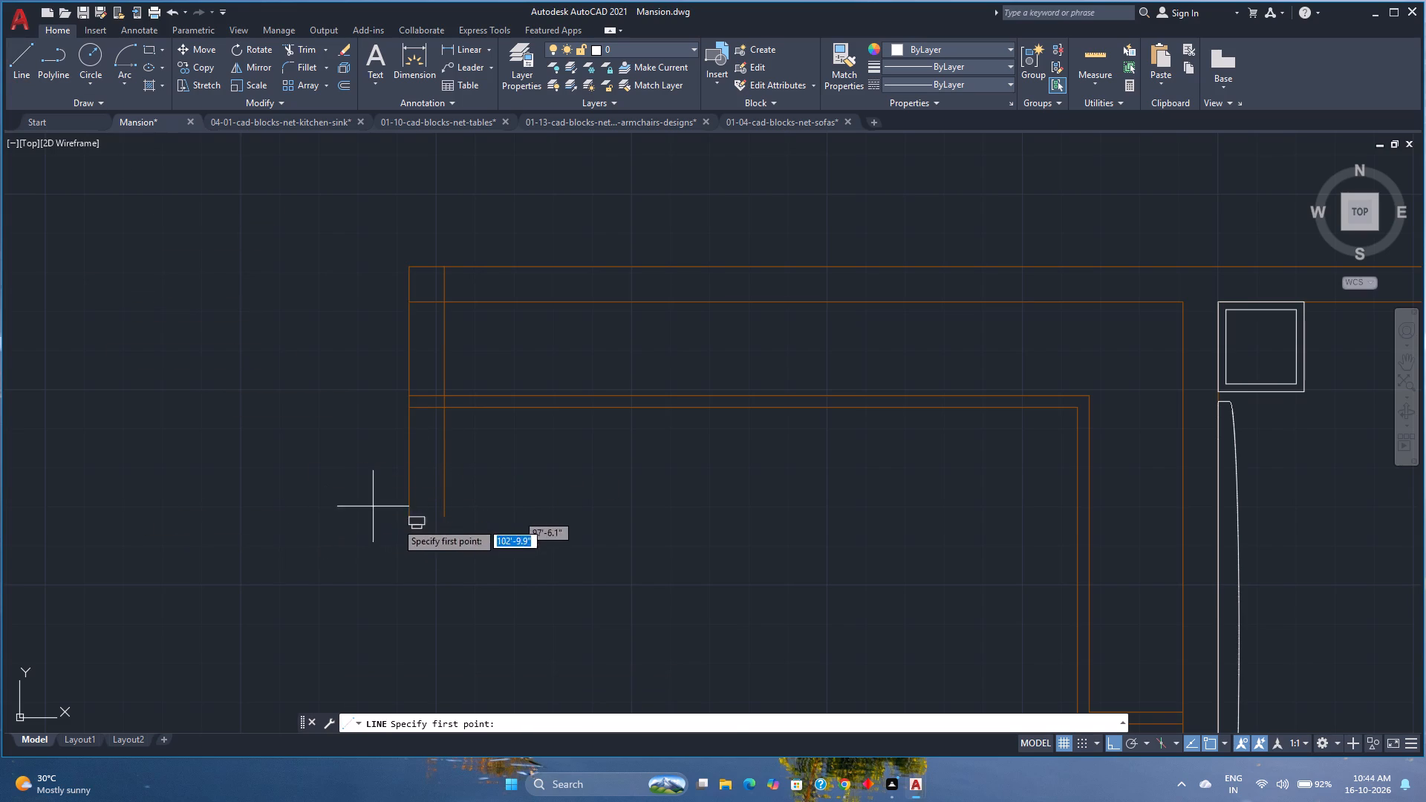
pyautogui.scroll(2, 456, 509)
pyautogui.click(428, 526)
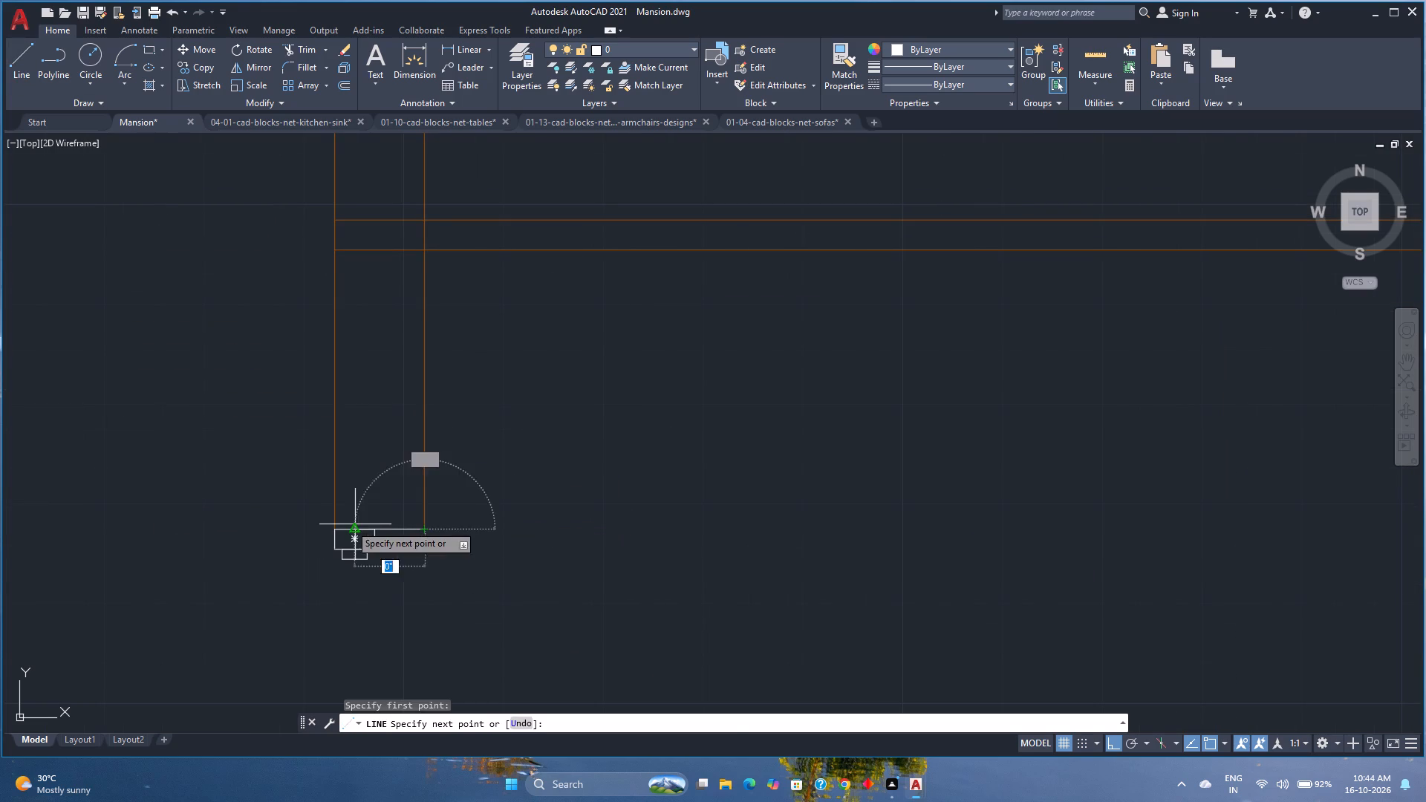
pyautogui.click(339, 530)
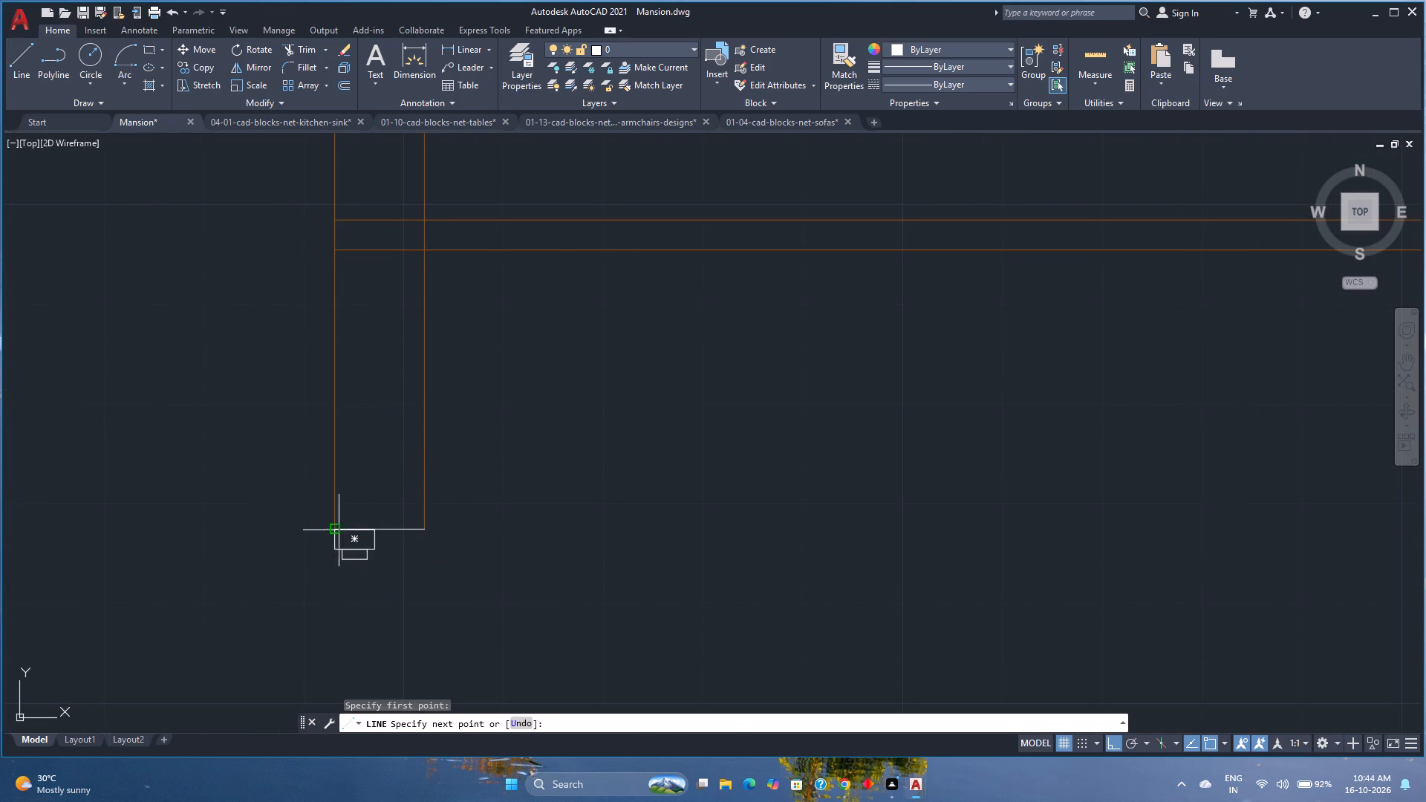
pyautogui.press('Escape')
# Trim the three horizontal wall lines inside the west wall's thickness and the inner face's stub at the northwest corner.
pyautogui.scroll(-2, 365, 408)
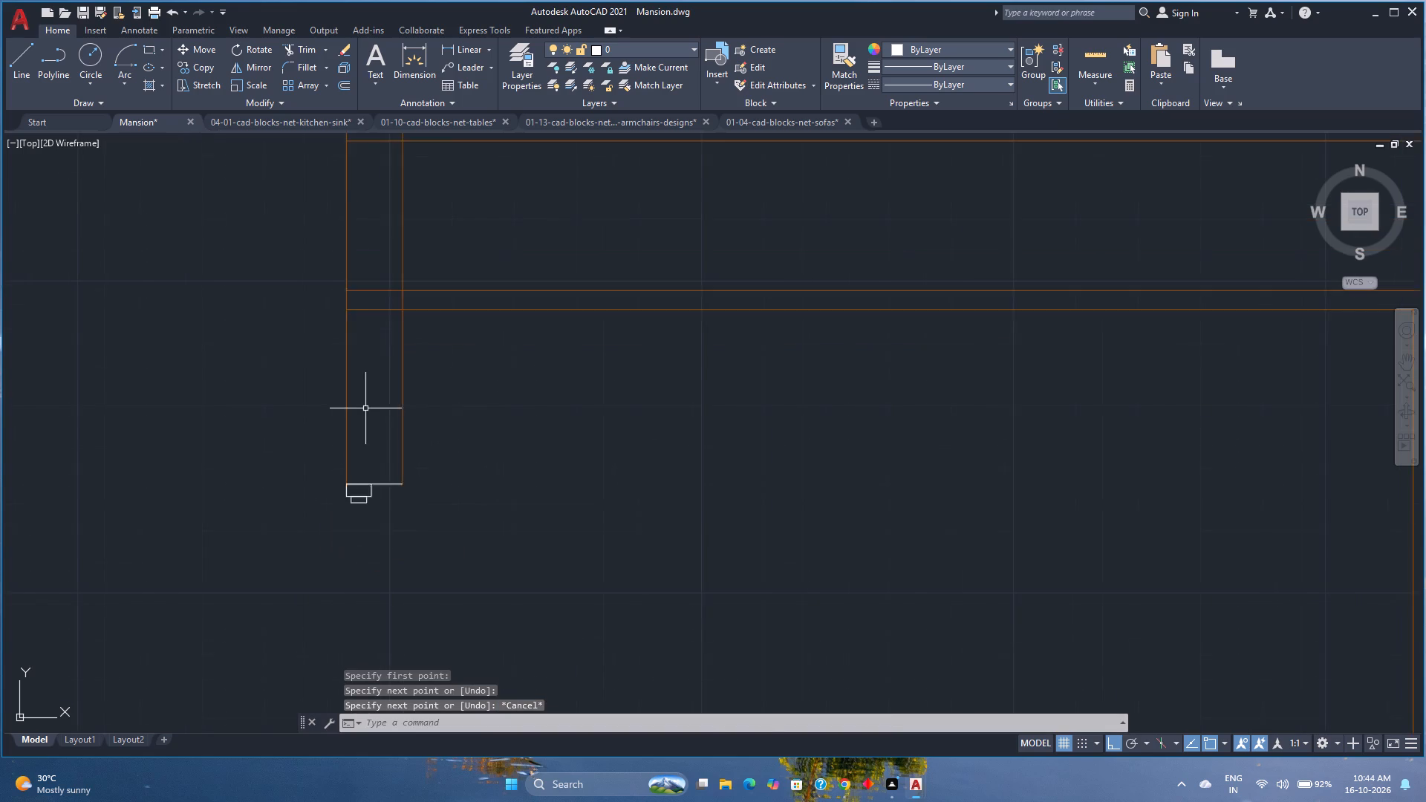
pyautogui.scroll(-2, 365, 408)
pyautogui.moveTo(365, 408); pyautogui.dragTo(372, 459, button='middle')
pyautogui.write('tr')
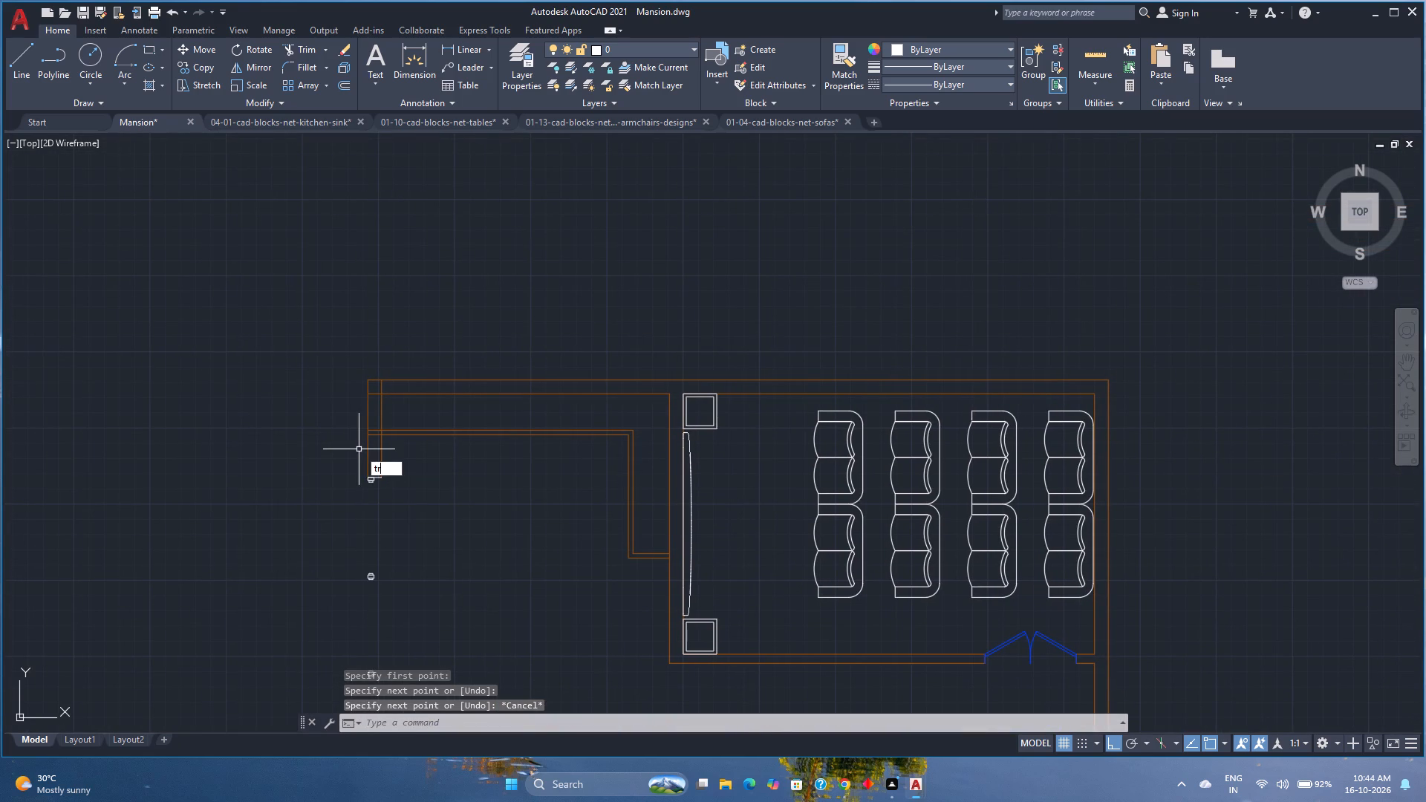
pyautogui.press('Return')
pyautogui.scroll(4, 370, 408)
pyautogui.click(391, 330)
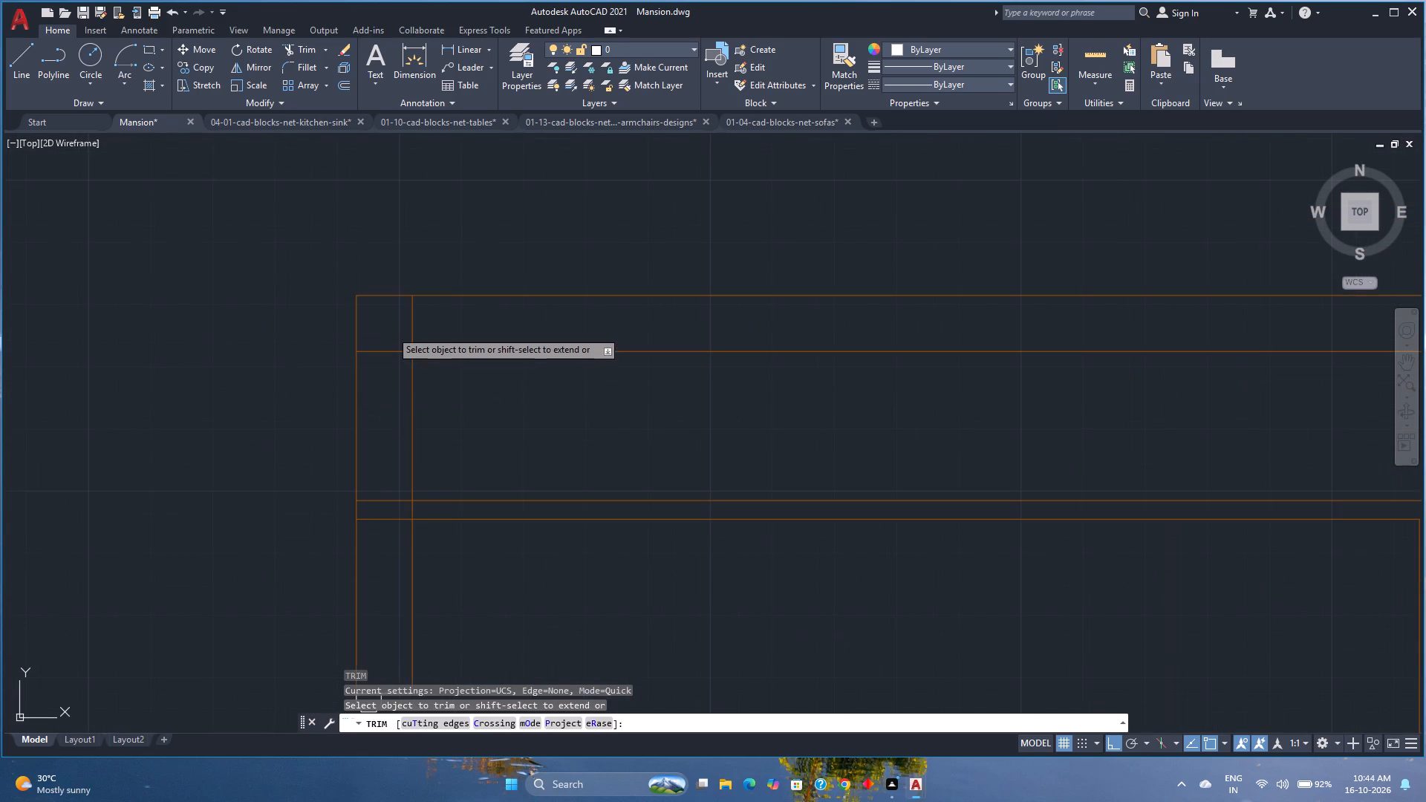
pyautogui.click(380, 535)
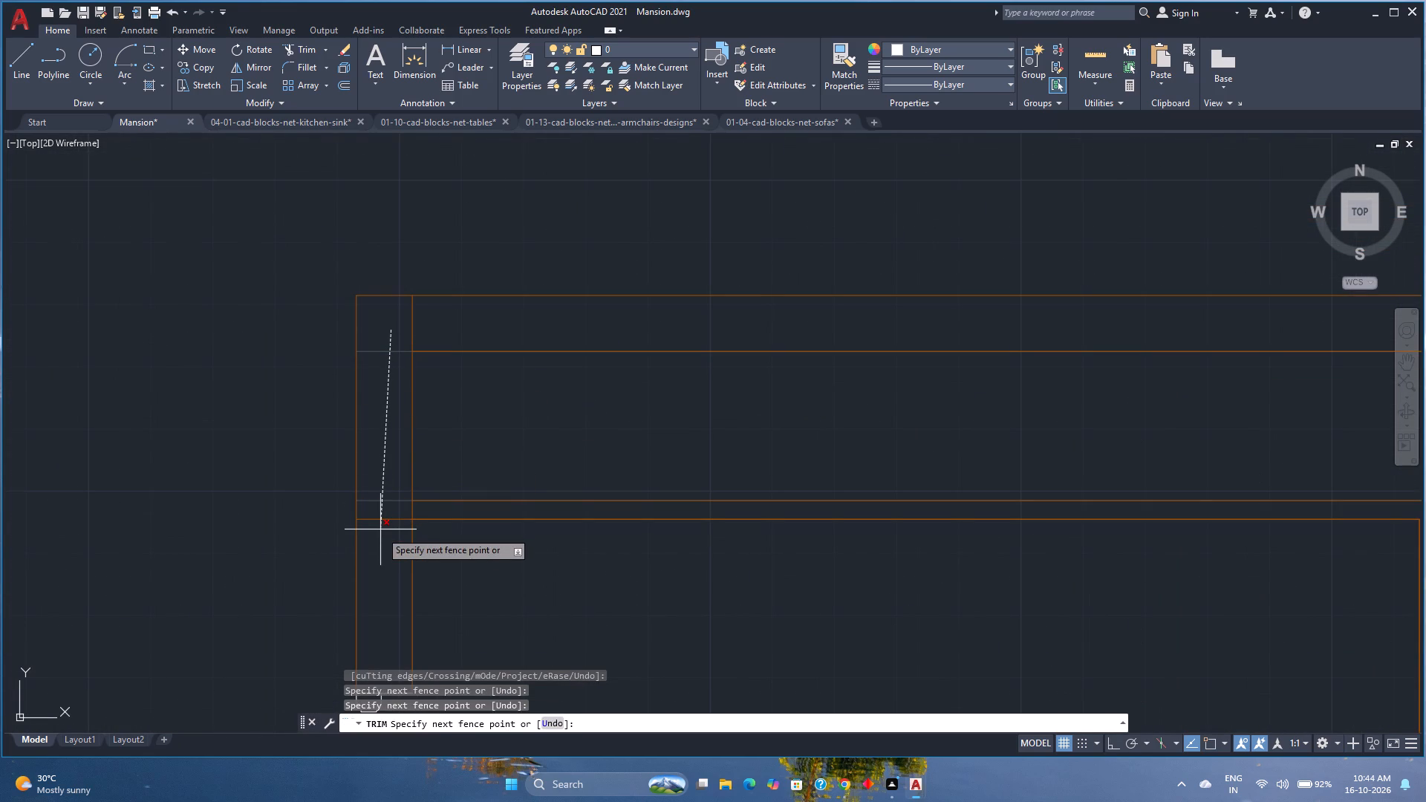
pyautogui.tripleClick(383, 538)
pyautogui.click(383, 538)
pyautogui.scroll(-3, 383, 532)
pyautogui.scroll(3, 382, 530)
pyautogui.scroll(-1, 382, 530)
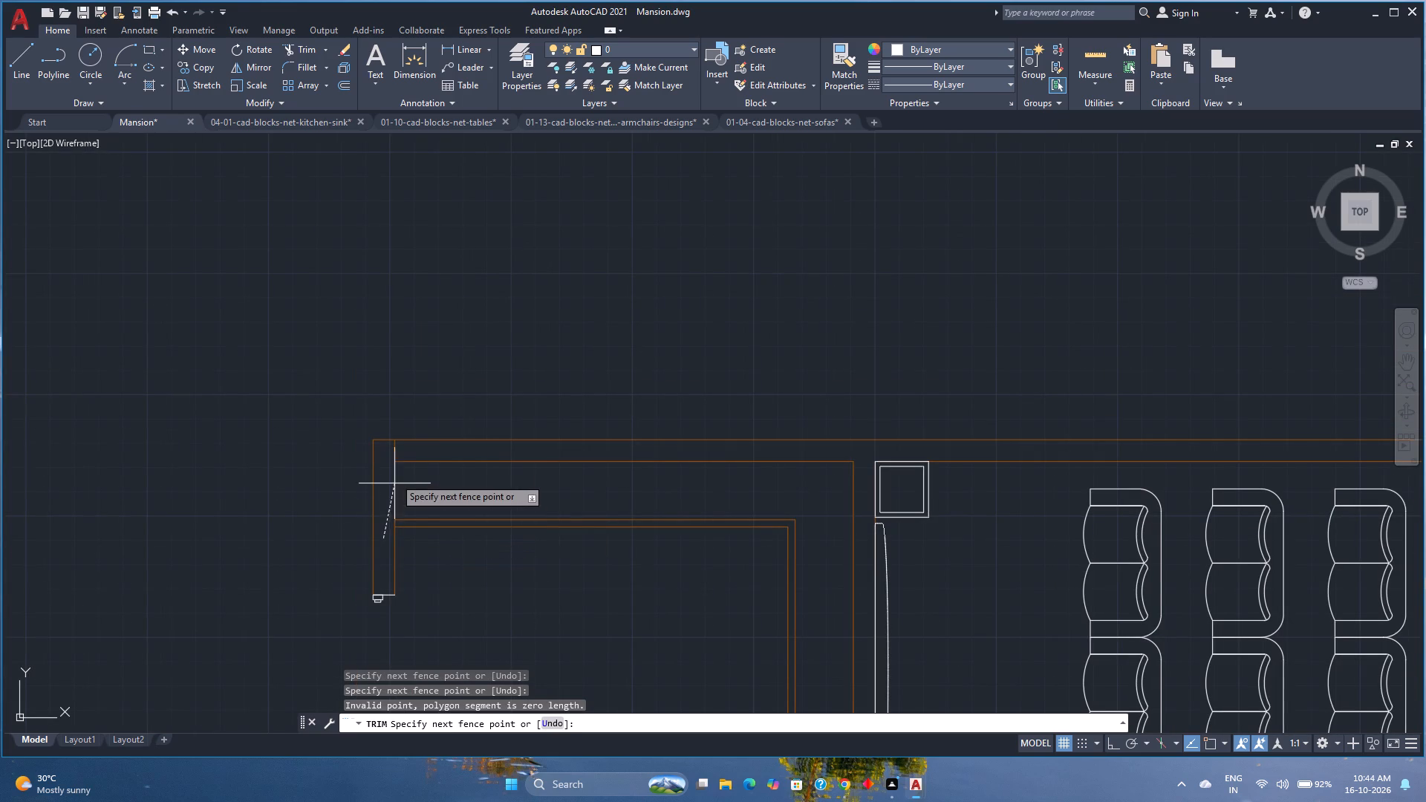
pyautogui.click(384, 460)
pyautogui.scroll(2, 382, 451)
pyautogui.click(382, 451)
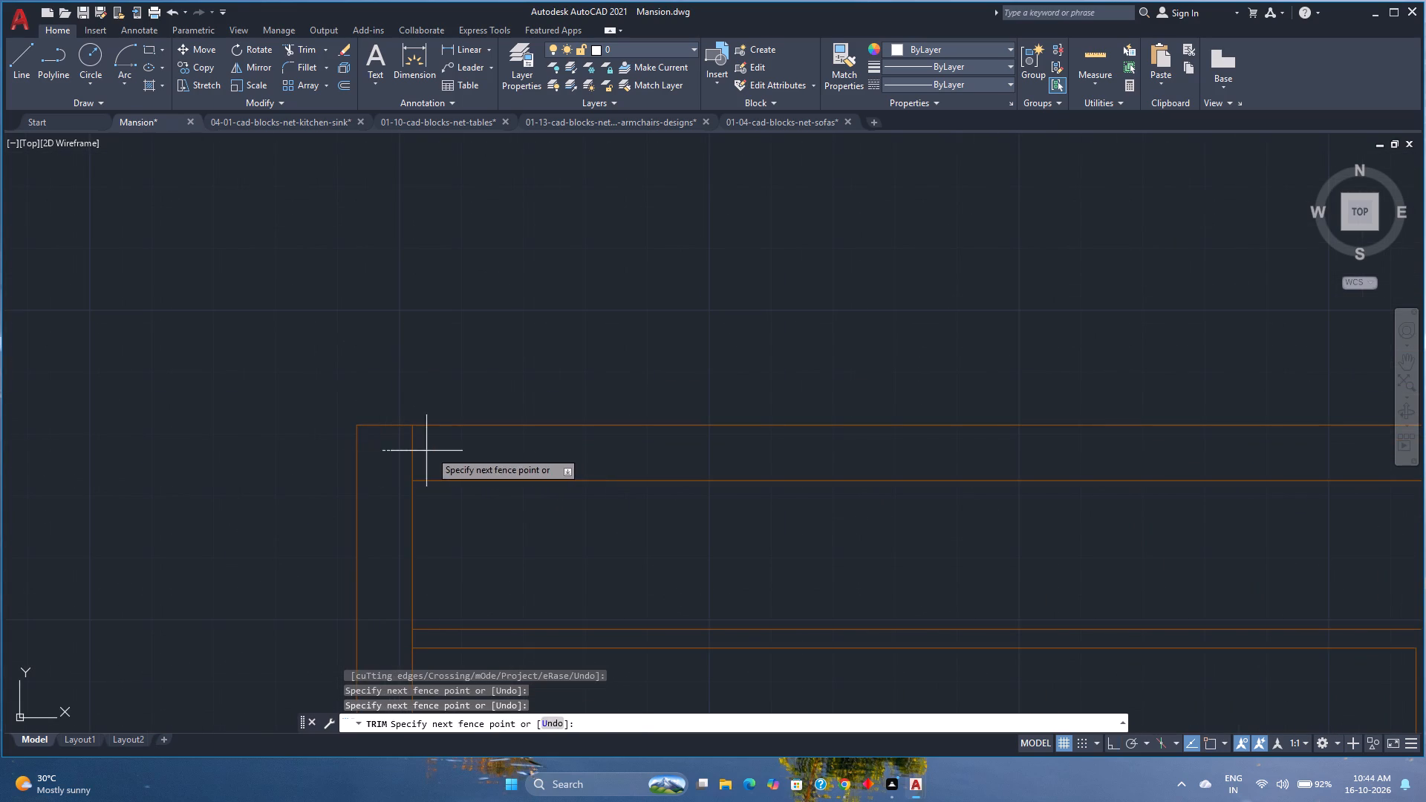
pyautogui.click(435, 451)
pyautogui.scroll(-2, 435, 451)
pyautogui.press('space')
# Move the short line closing the west wall's south end to the Walls layer.
pyautogui.scroll(-2, 435, 451)
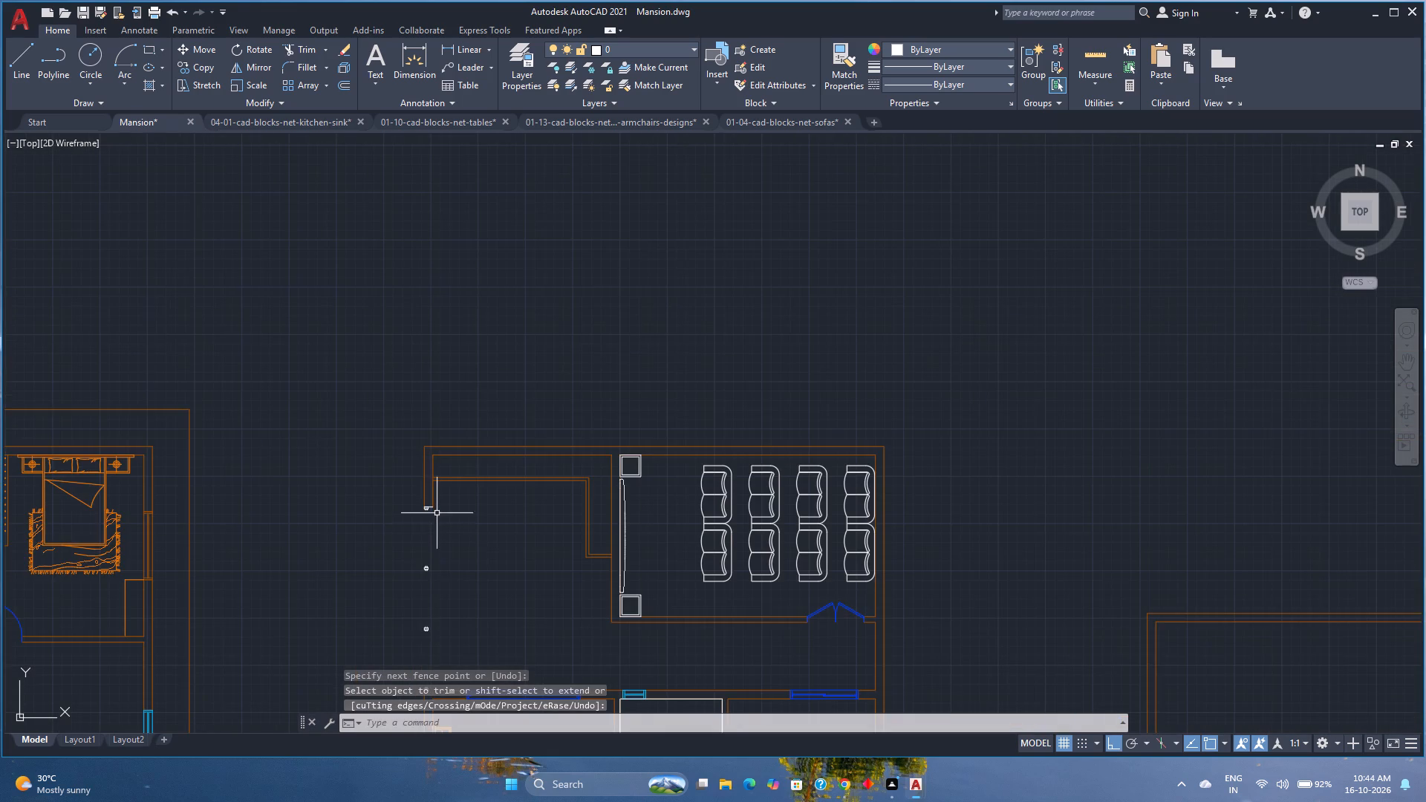
pyautogui.moveTo(441, 544); pyautogui.dragTo(423, 475, button='middle')
pyautogui.scroll(3, 417, 451)
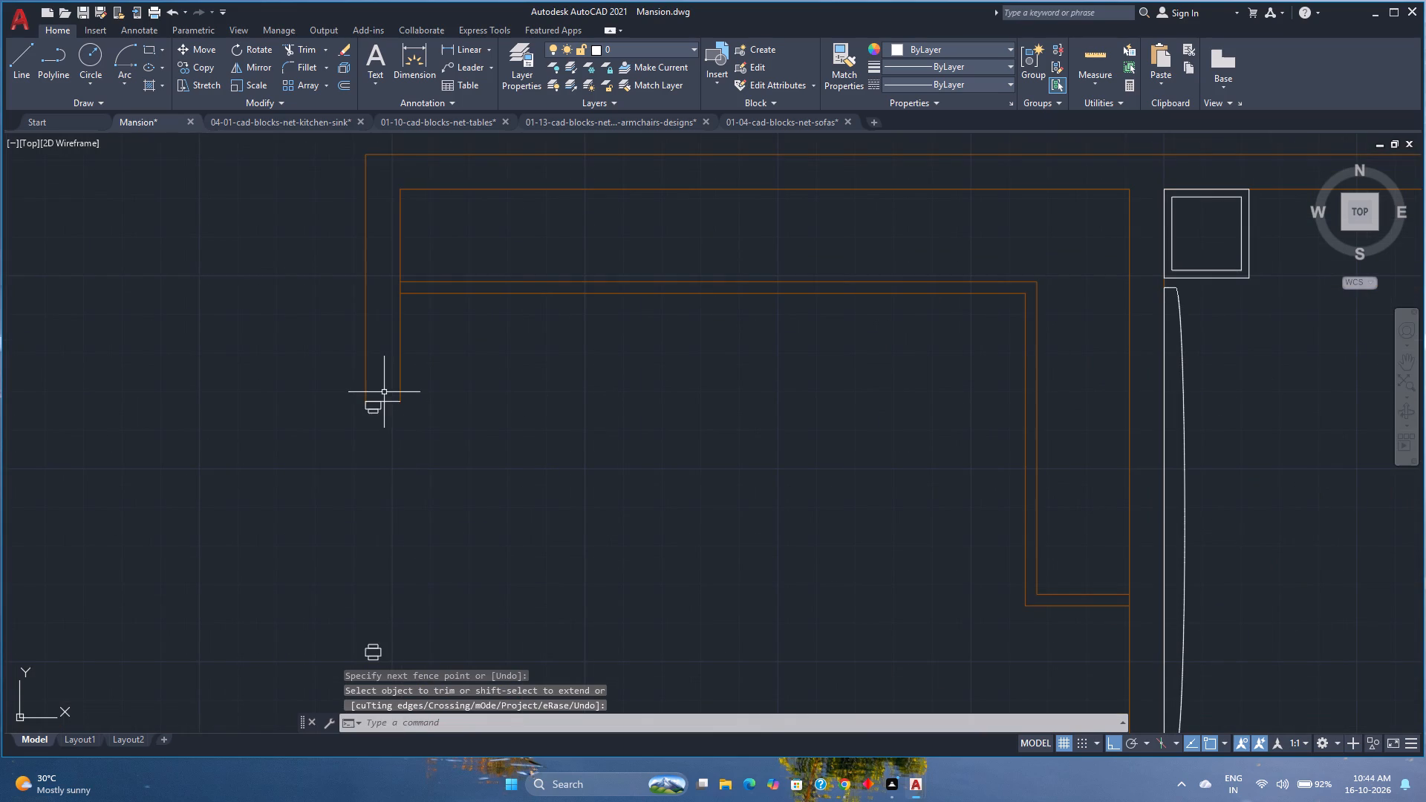
pyautogui.click(389, 402)
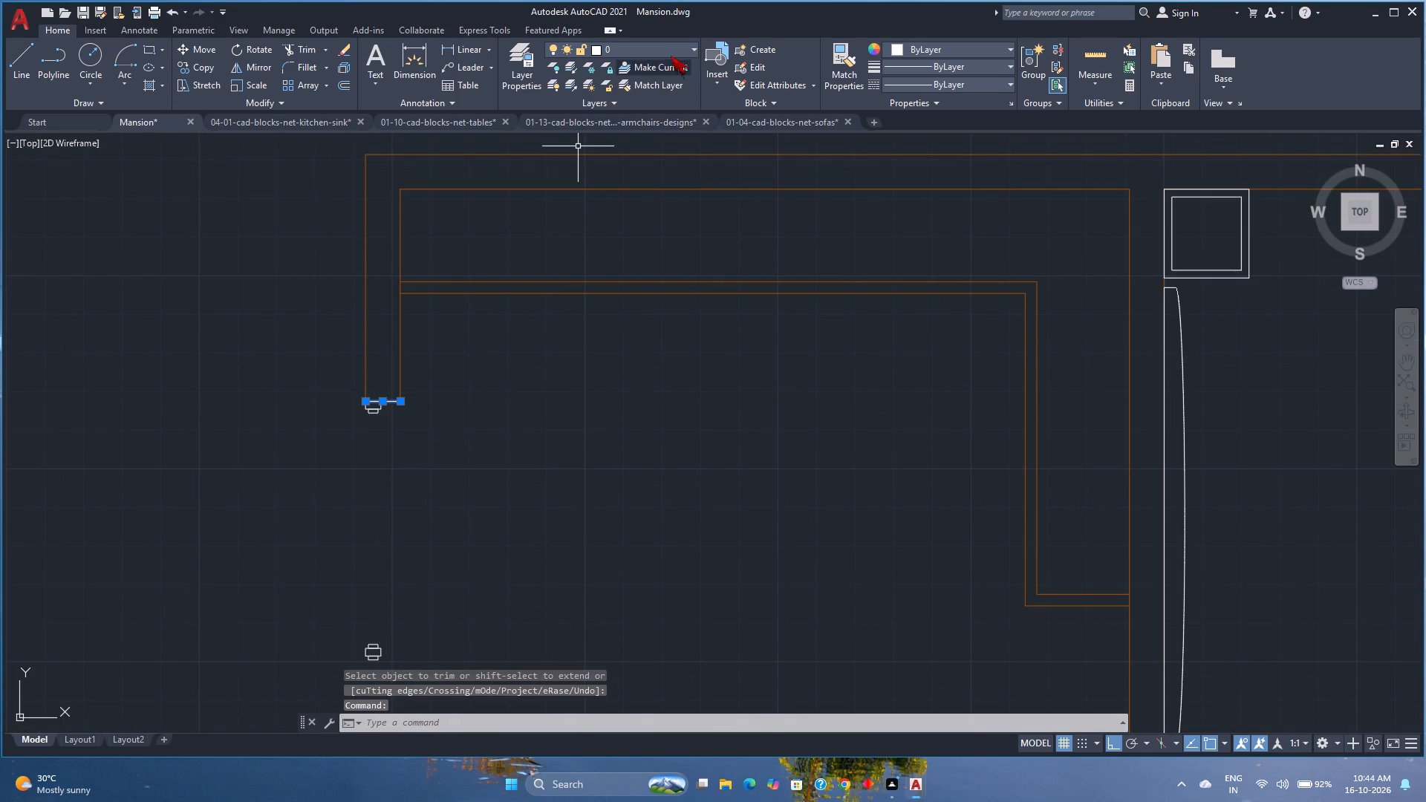
pyautogui.click(667, 41)
pyautogui.click(651, 58)
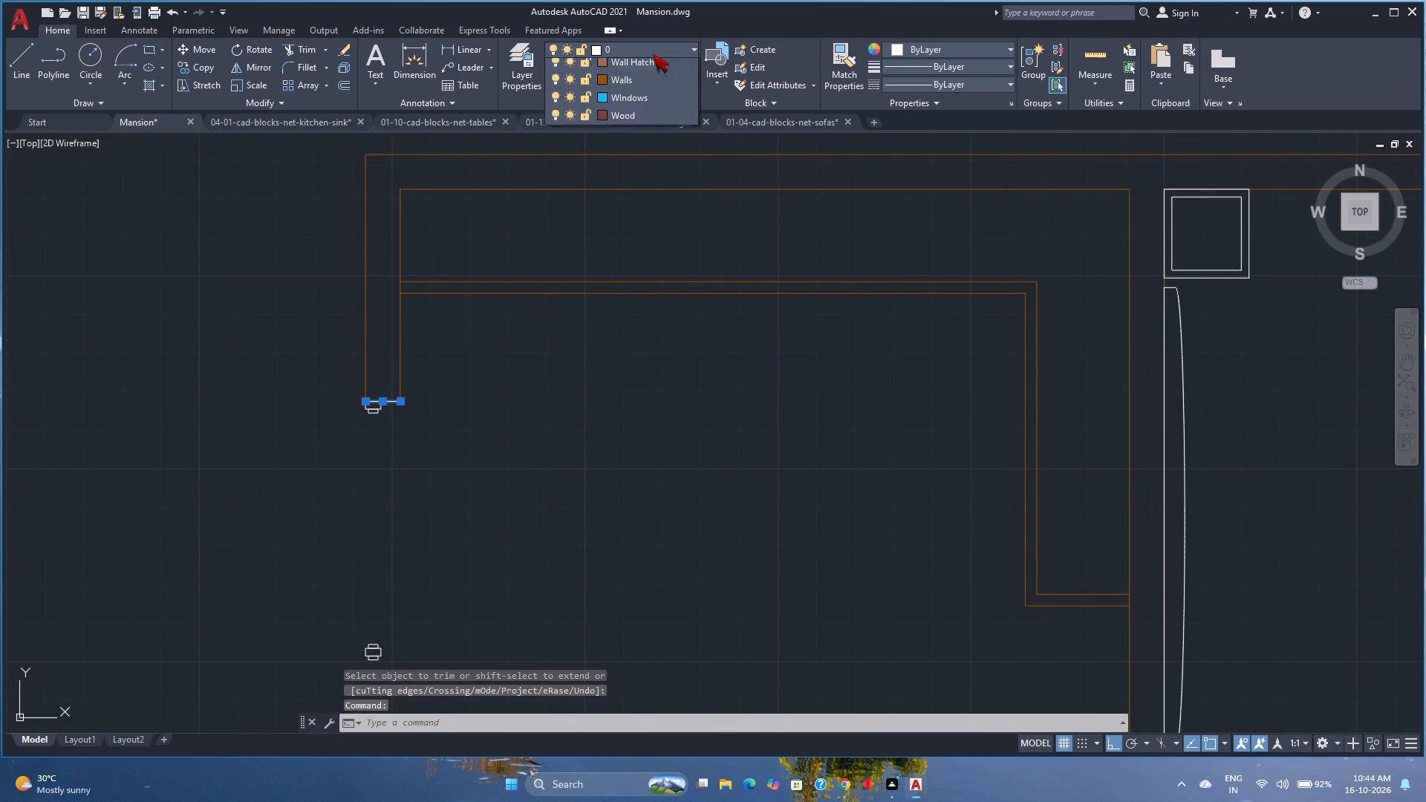
pyautogui.click(653, 53)
pyautogui.click(653, 53)
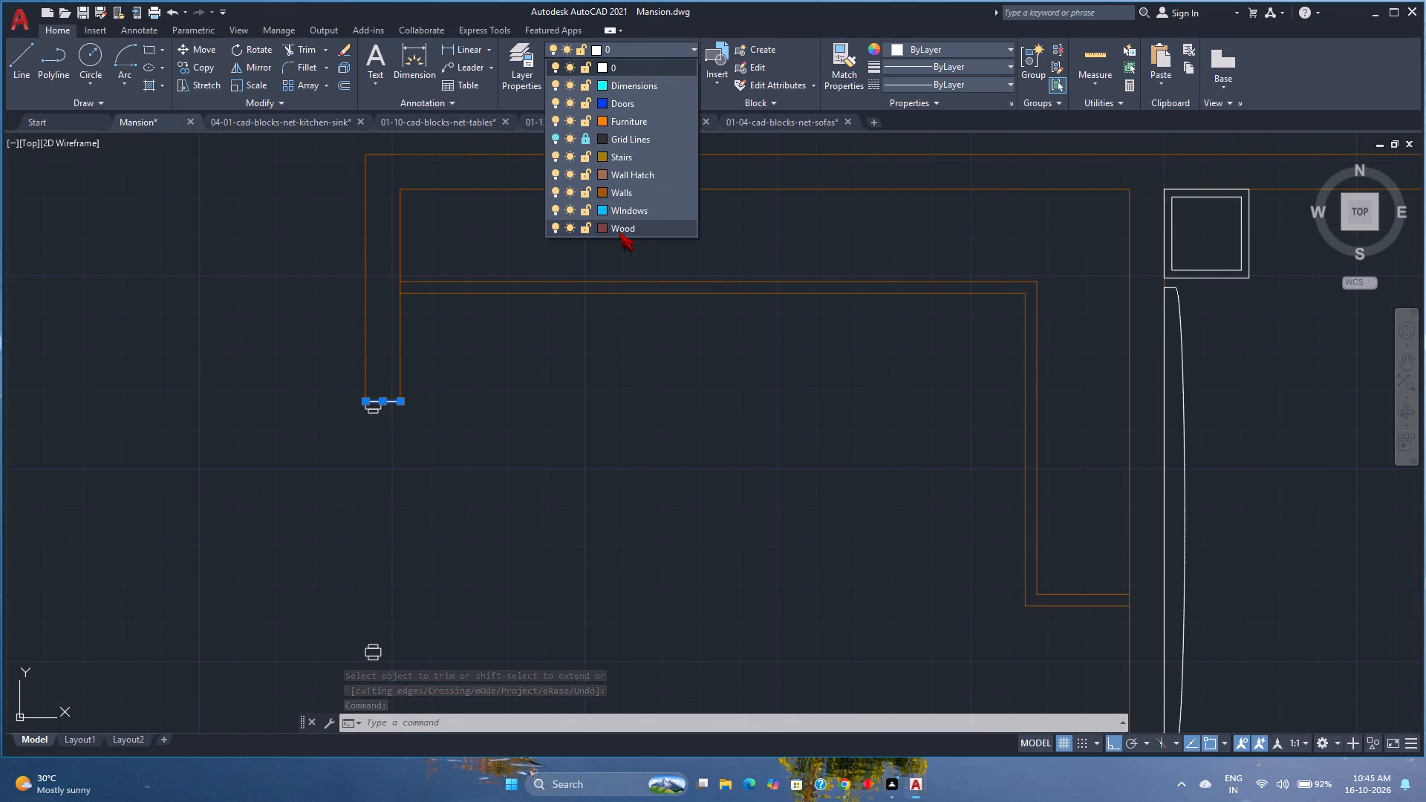
pyautogui.click(624, 186)
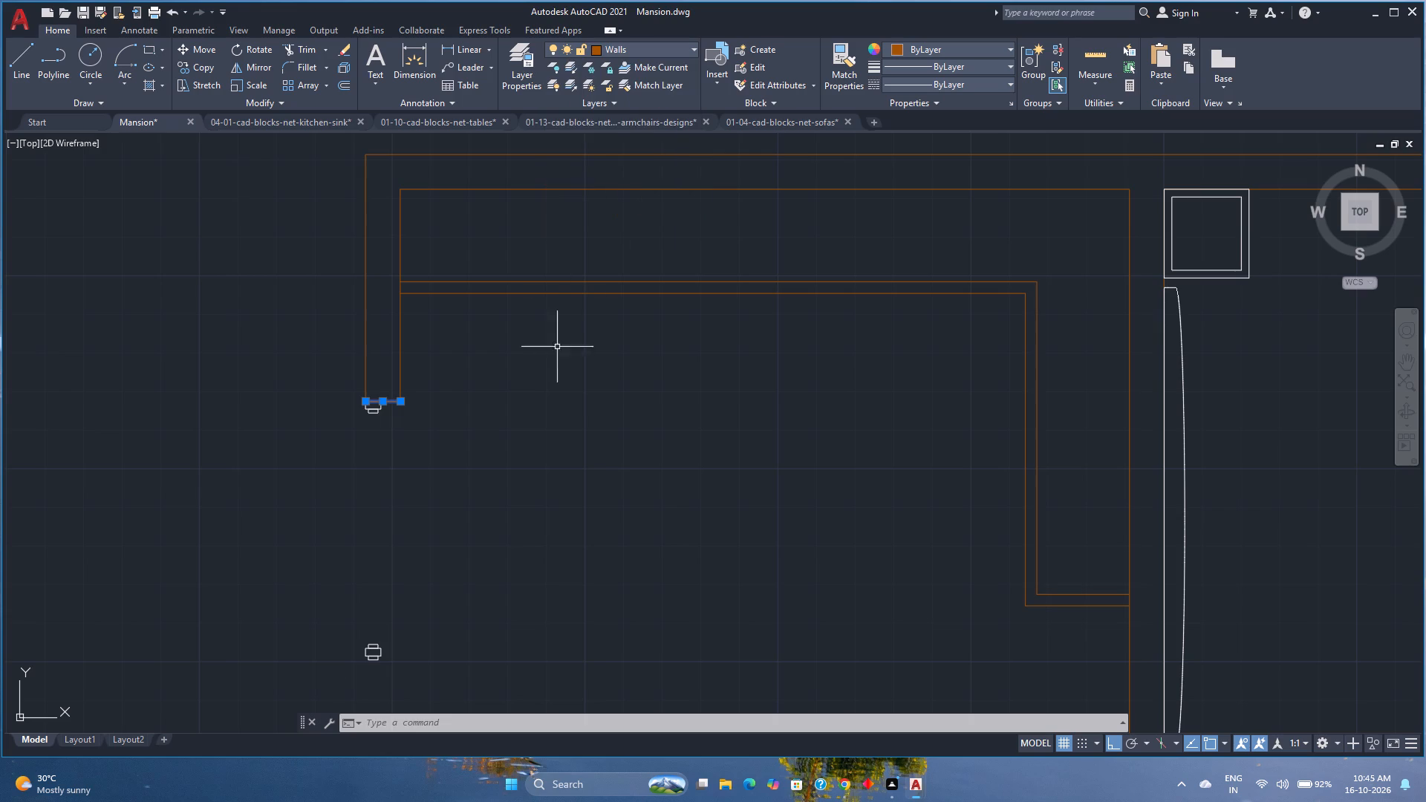
pyautogui.press('Escape')
# Save the mansion drawing.
pyautogui.scroll(-2, 521, 411)
pyautogui.moveTo(468, 525); pyautogui.dragTo(460, 473, button='middle')
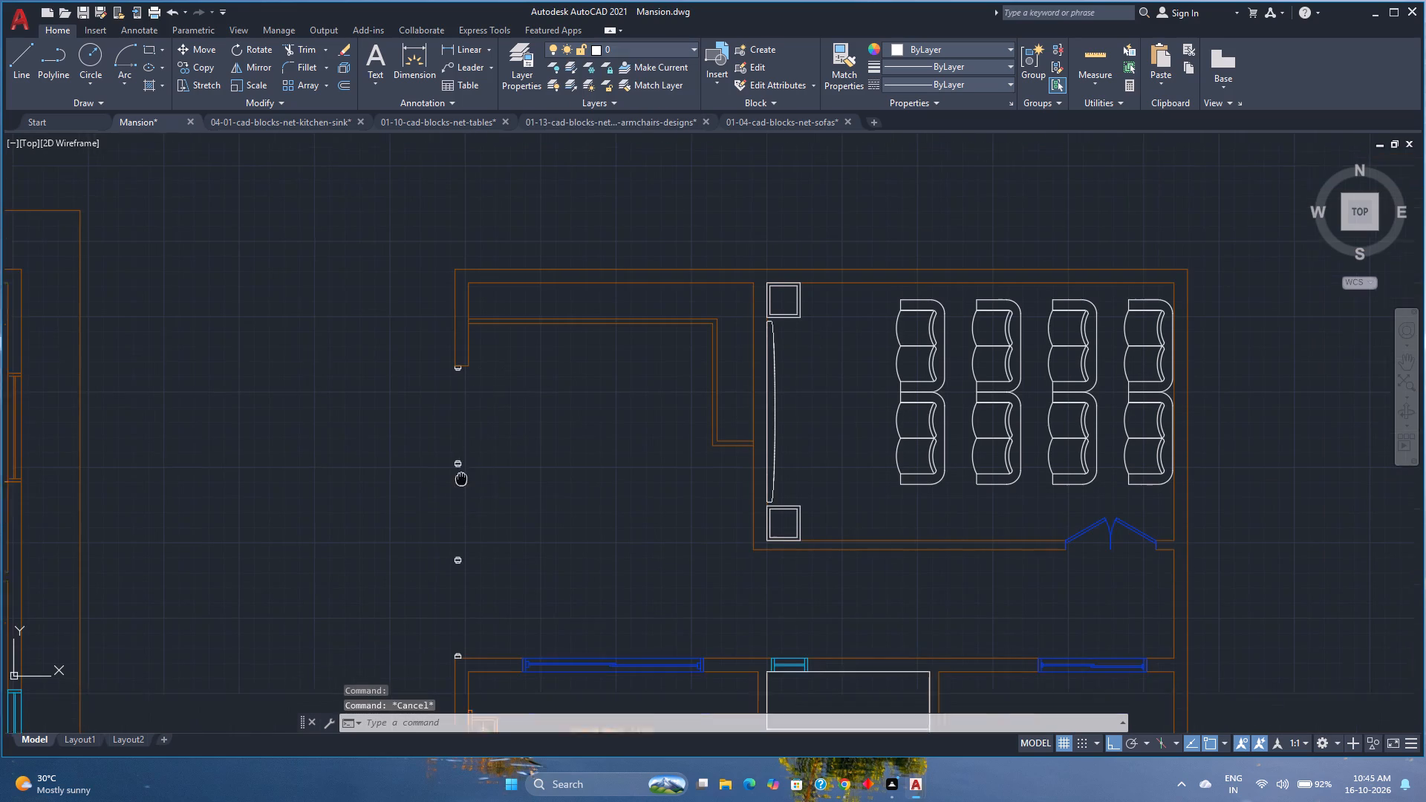
pyautogui.moveTo(460, 473); pyautogui.dragTo(454, 450, button='middle')
pyautogui.hotkey('ctrl', 's')
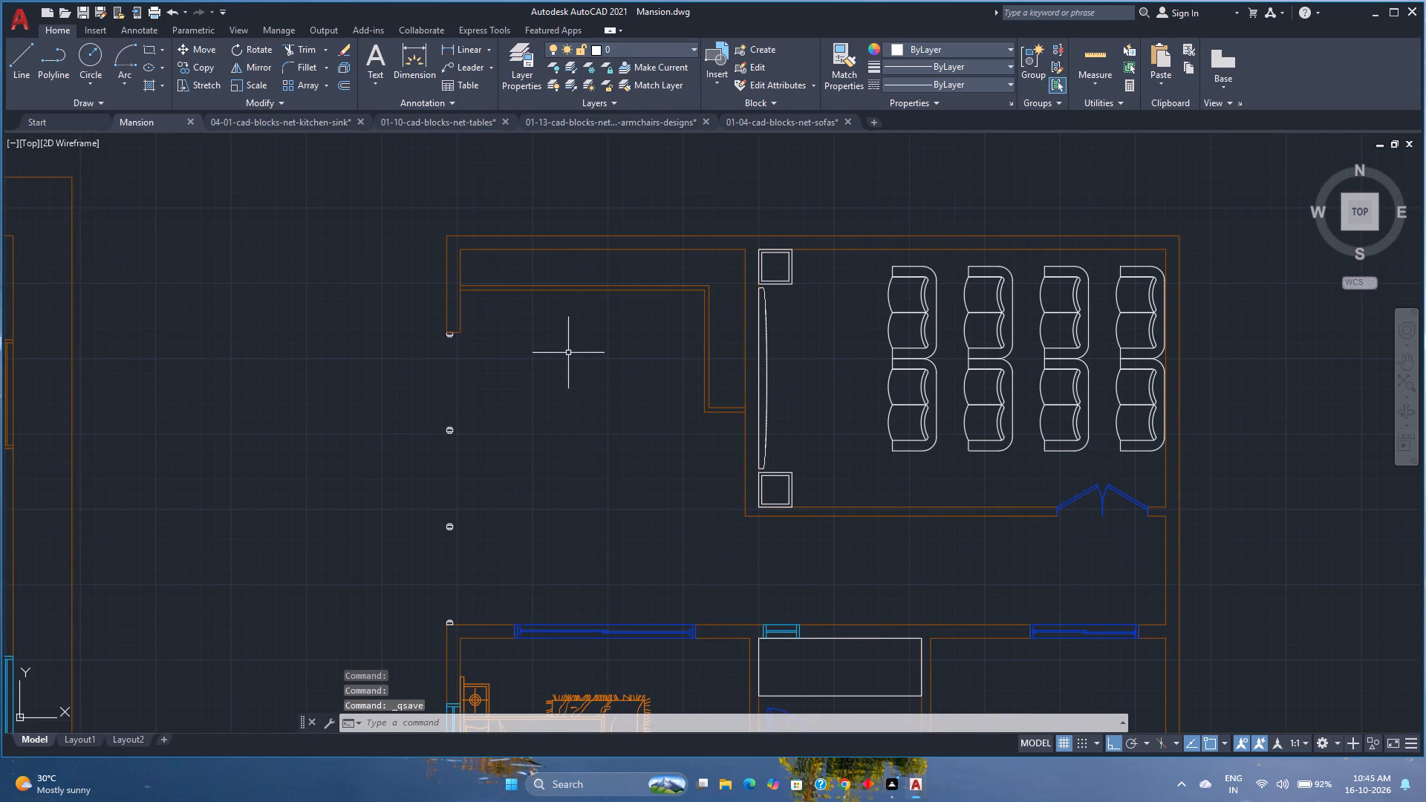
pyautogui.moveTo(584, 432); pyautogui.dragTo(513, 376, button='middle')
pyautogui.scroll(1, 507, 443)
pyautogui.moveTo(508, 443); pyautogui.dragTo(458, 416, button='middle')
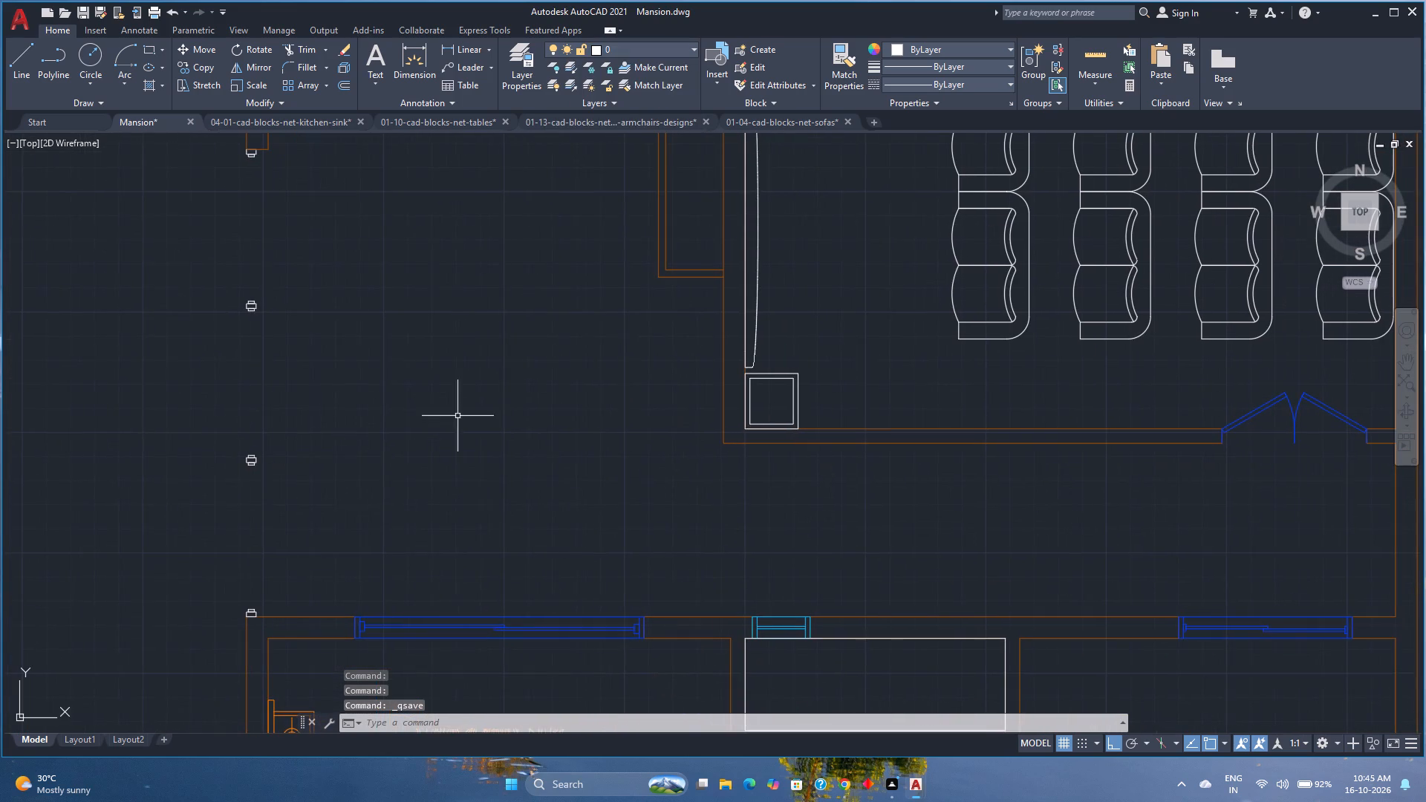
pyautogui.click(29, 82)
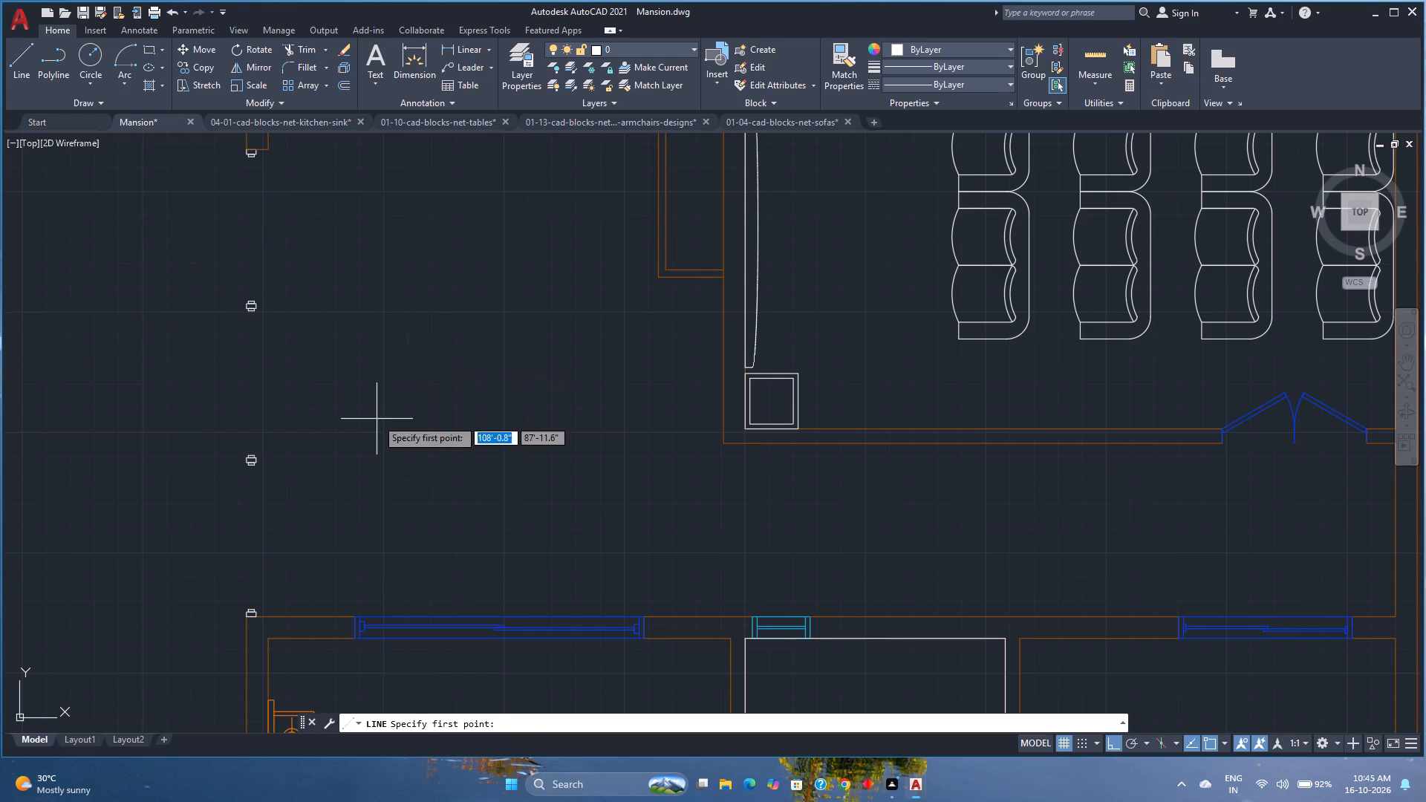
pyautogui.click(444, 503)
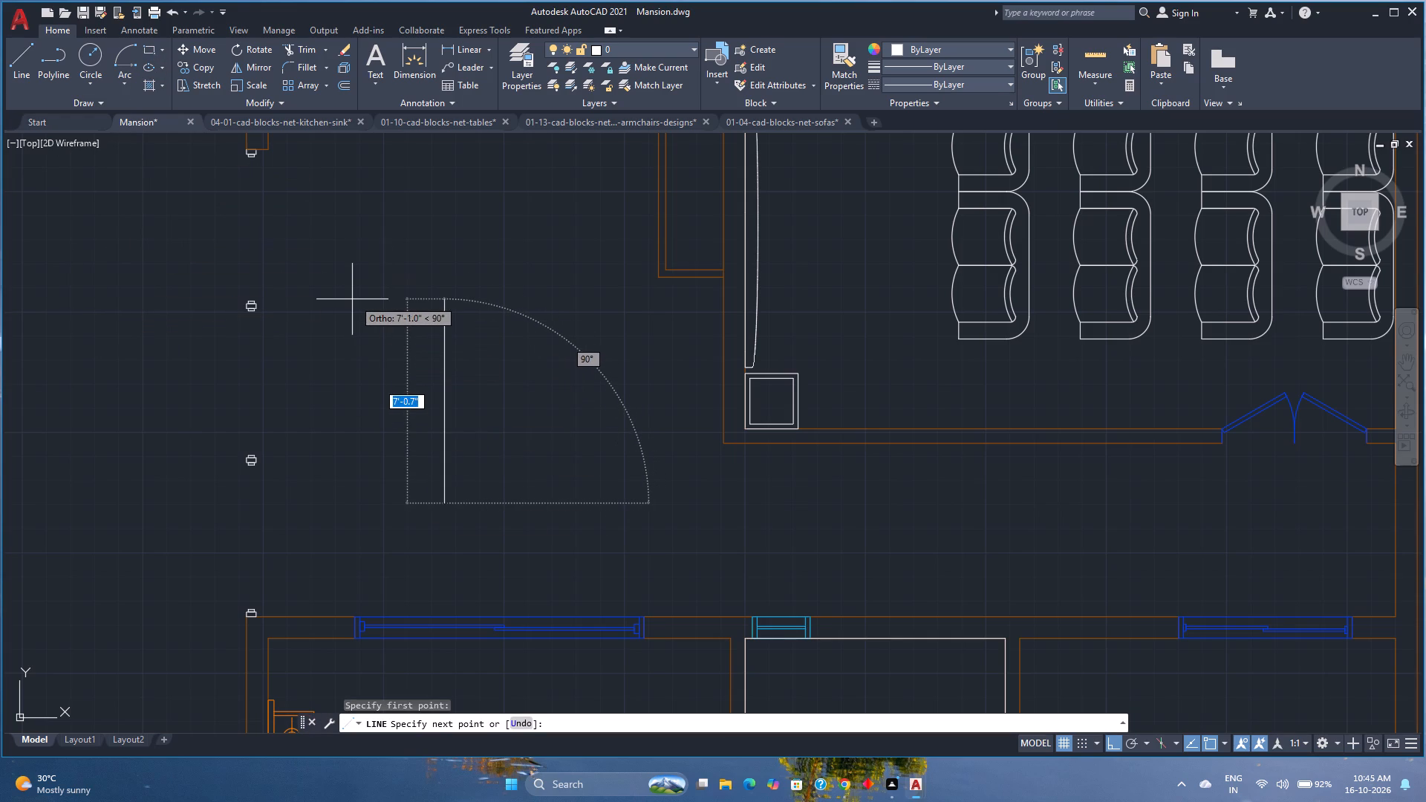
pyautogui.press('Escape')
# Draw a thin vertical rectangle 0.5 wide by 5'2" long in the open west area beside the sofa room.
pyautogui.click(152, 48)
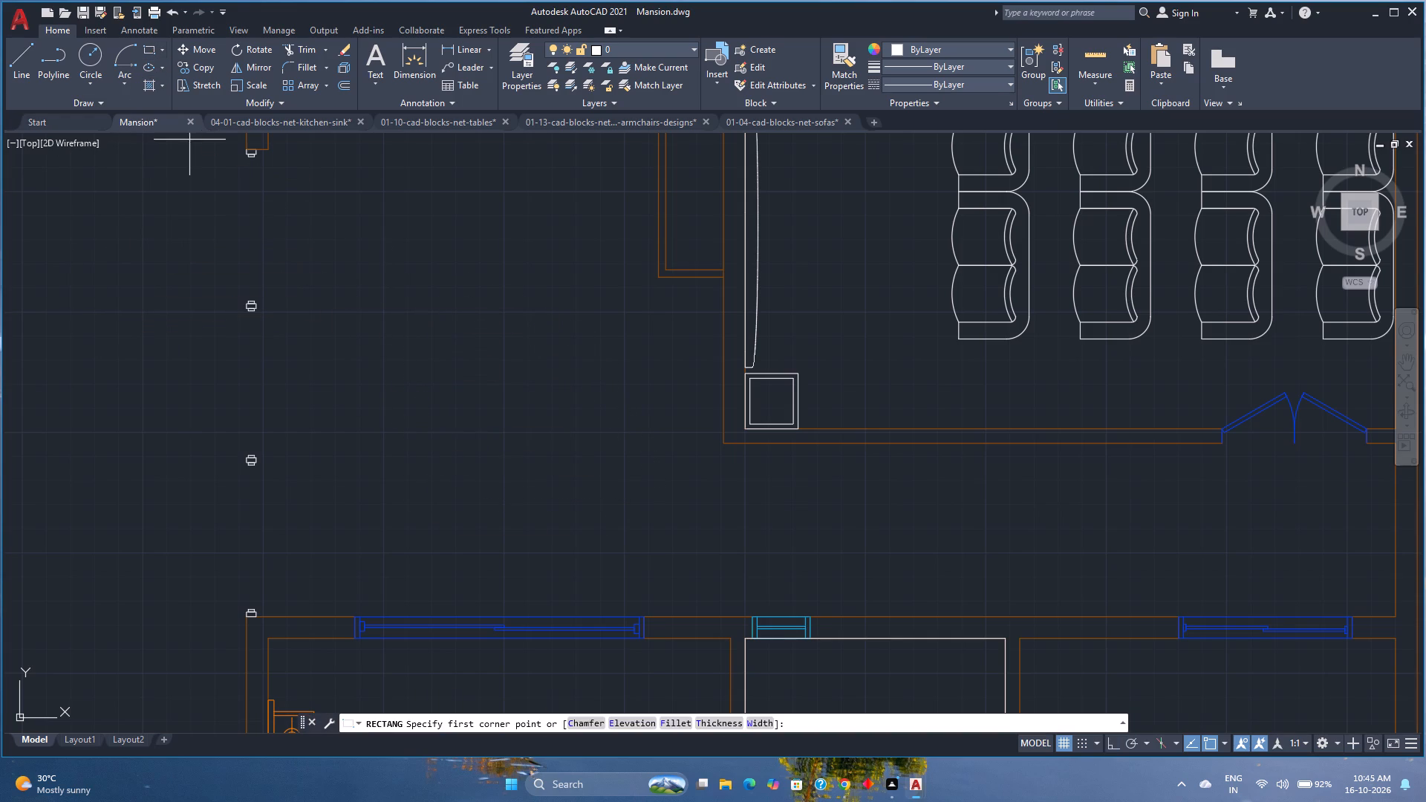
pyautogui.click(464, 526)
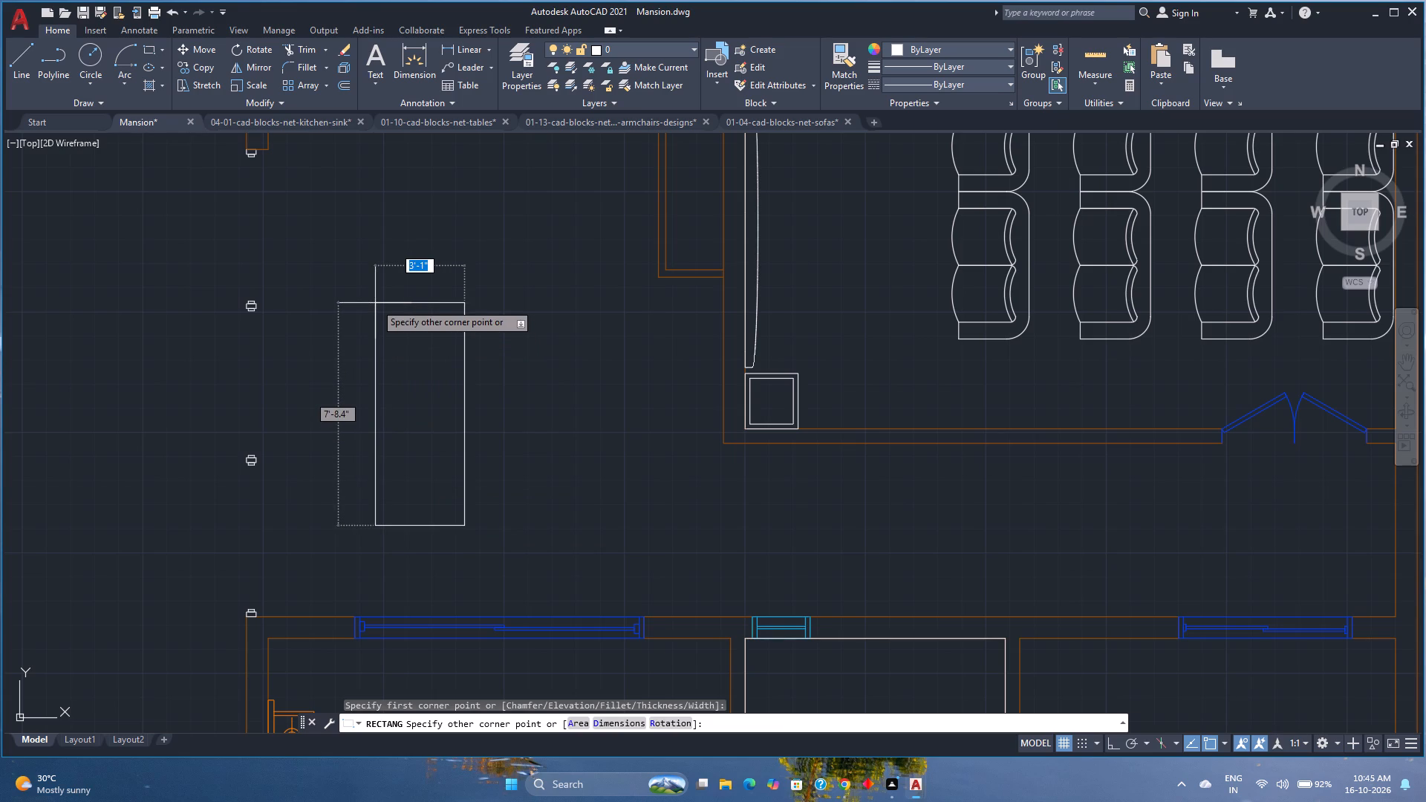
pyautogui.write('0.5')
pyautogui.press(',')
pyautogui.write('5\'2"')
pyautogui.press('Return')
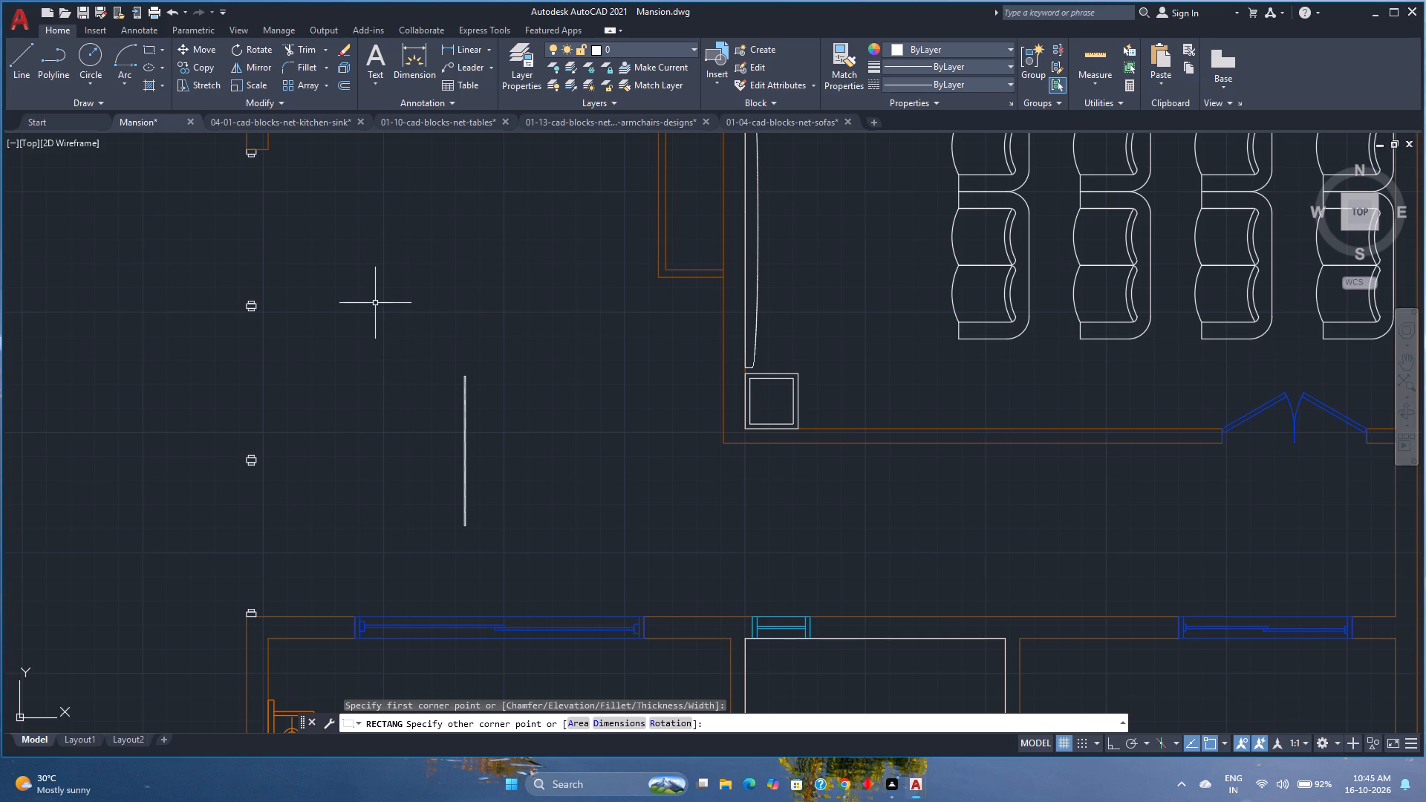
# Move the thin rectangle by its top edge's midpoint to the bottom midpoint of the second post from the south.
pyautogui.scroll(4, 487, 382)
pyautogui.scroll(3, 424, 370)
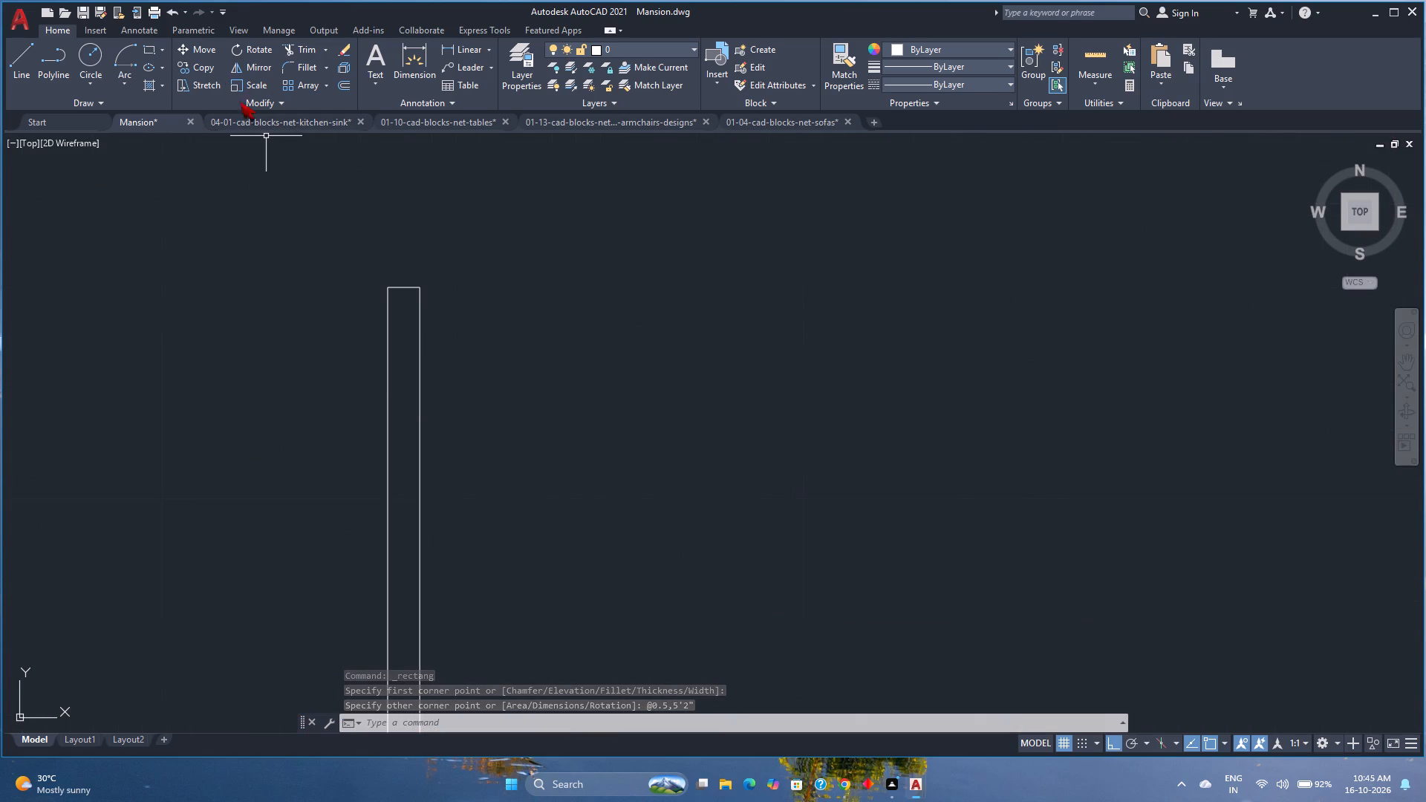
pyautogui.click(397, 288)
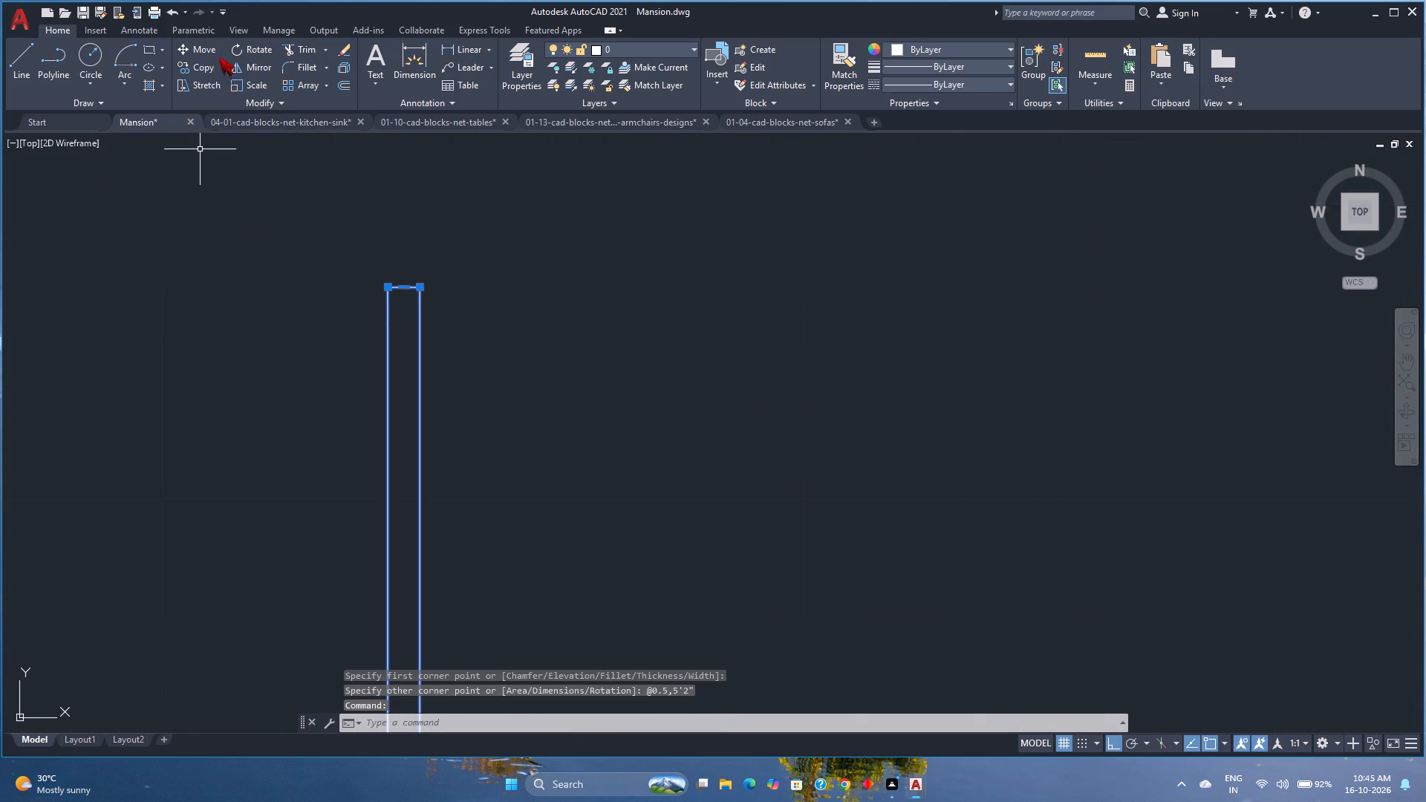
pyautogui.click(213, 56)
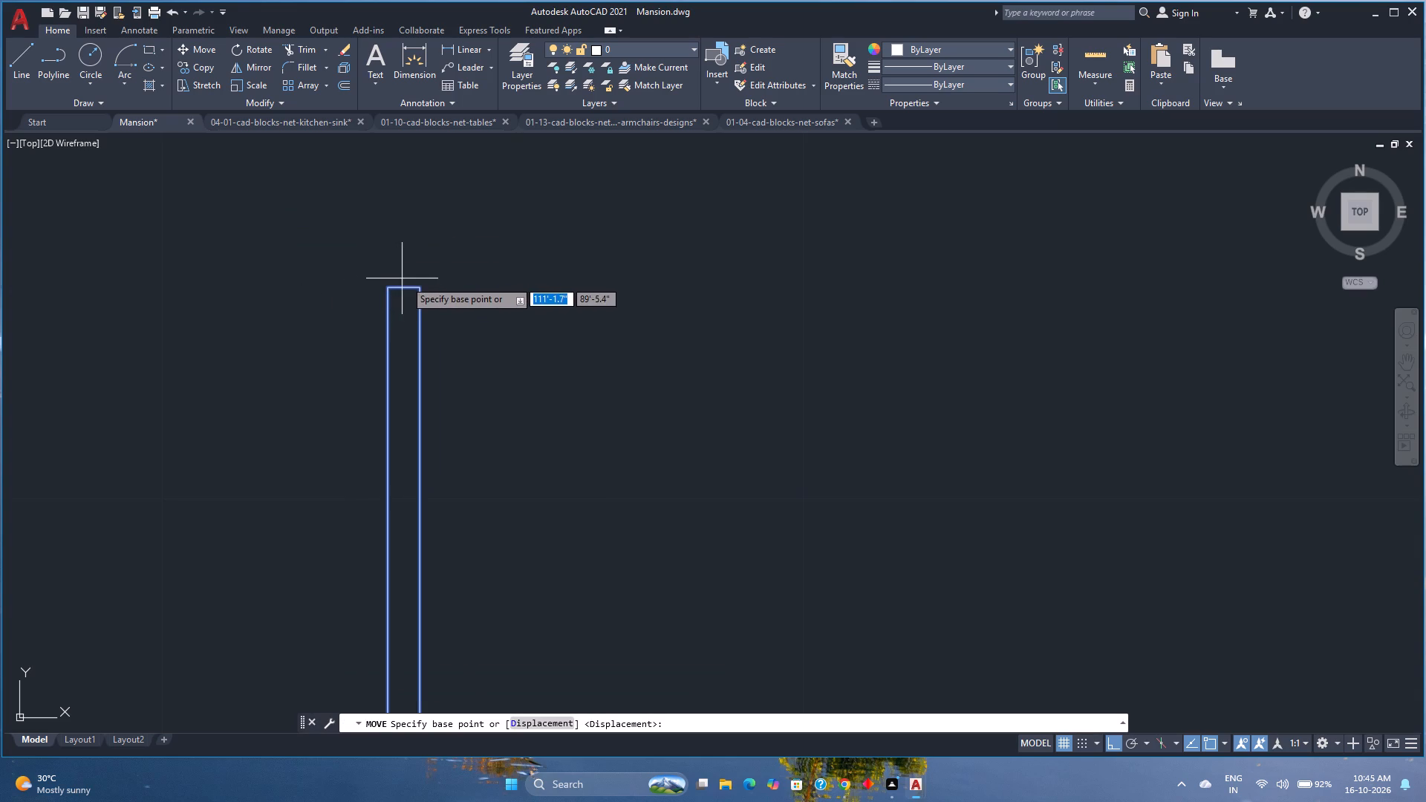
pyautogui.click(405, 288)
pyautogui.scroll(-8, 346, 239)
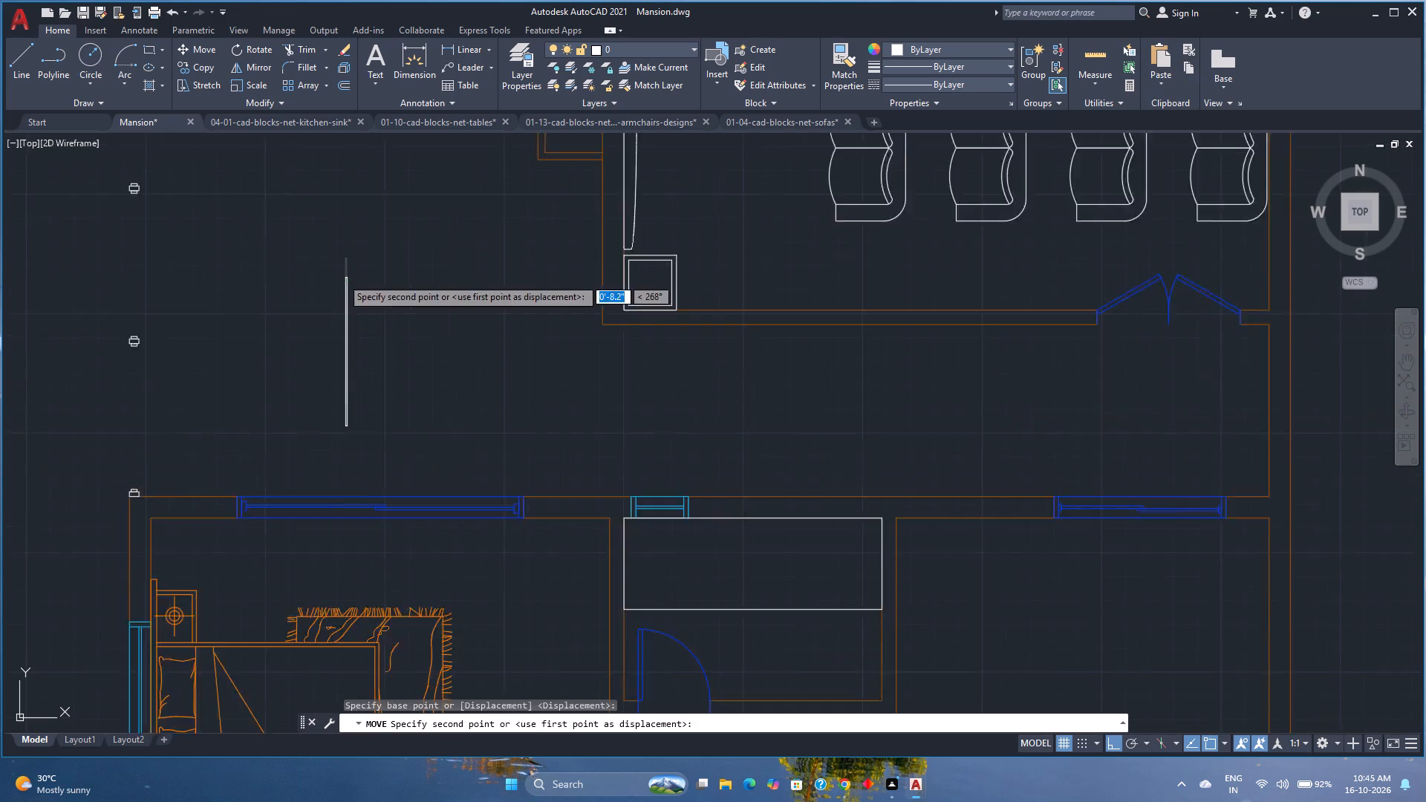
pyautogui.scroll(-2, 342, 278)
pyautogui.scroll(3, 196, 333)
pyautogui.scroll(3, 253, 281)
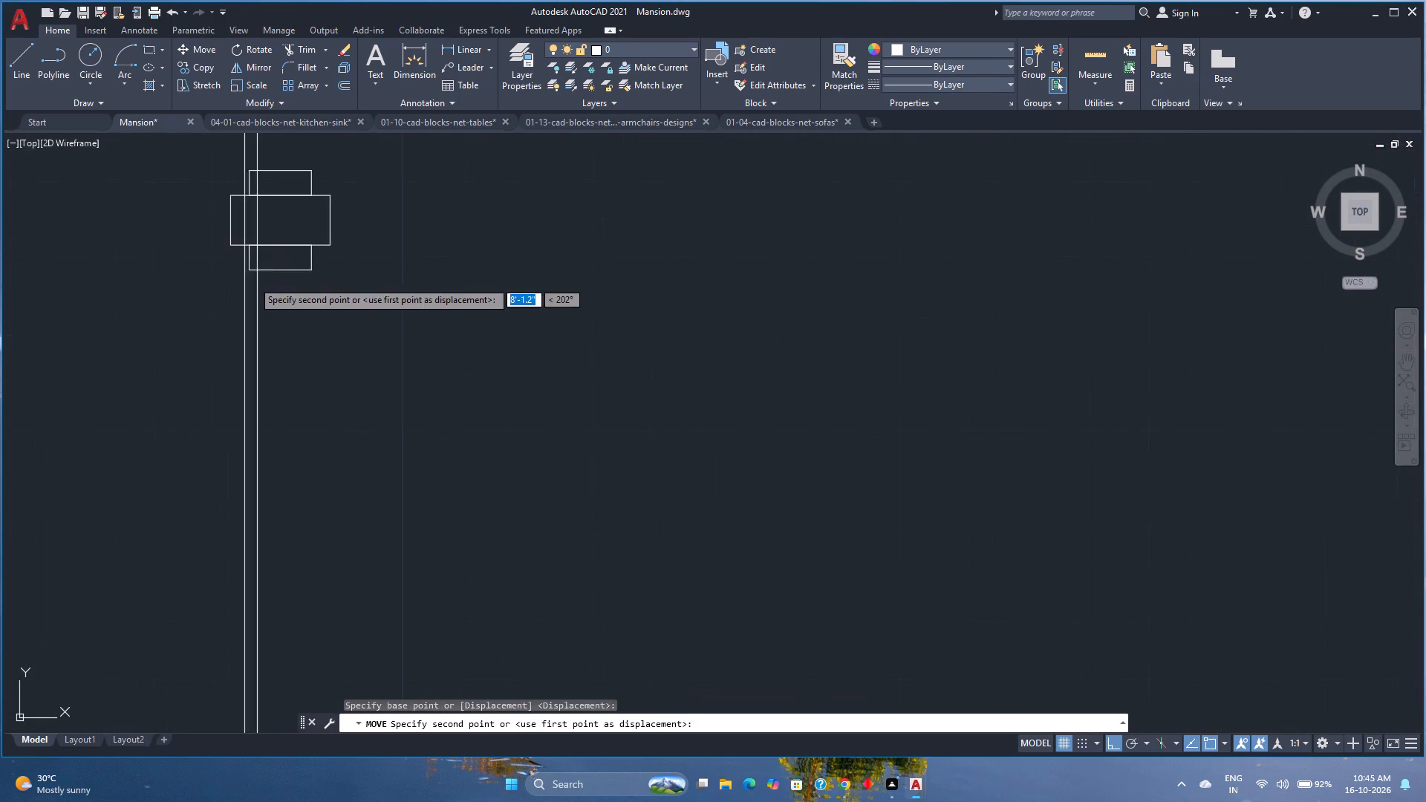
pyautogui.scroll(4, 253, 281)
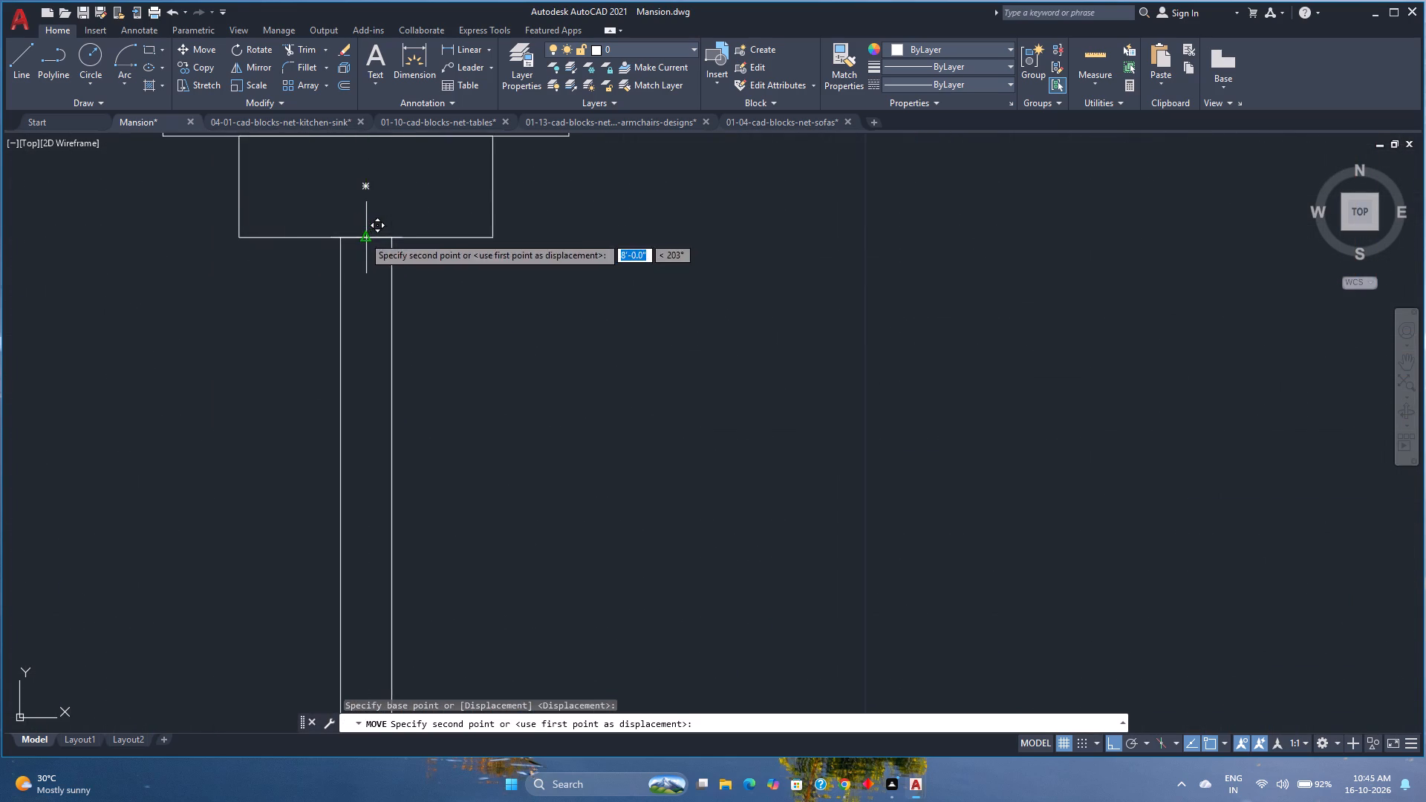
pyautogui.click(363, 236)
# Stretch the rail rectangle's lower end to the top edge of the southernmost post.
pyautogui.scroll(-6, 361, 239)
pyautogui.scroll(-2, 373, 402)
pyautogui.moveTo(372, 404); pyautogui.dragTo(371, 323, button='middle')
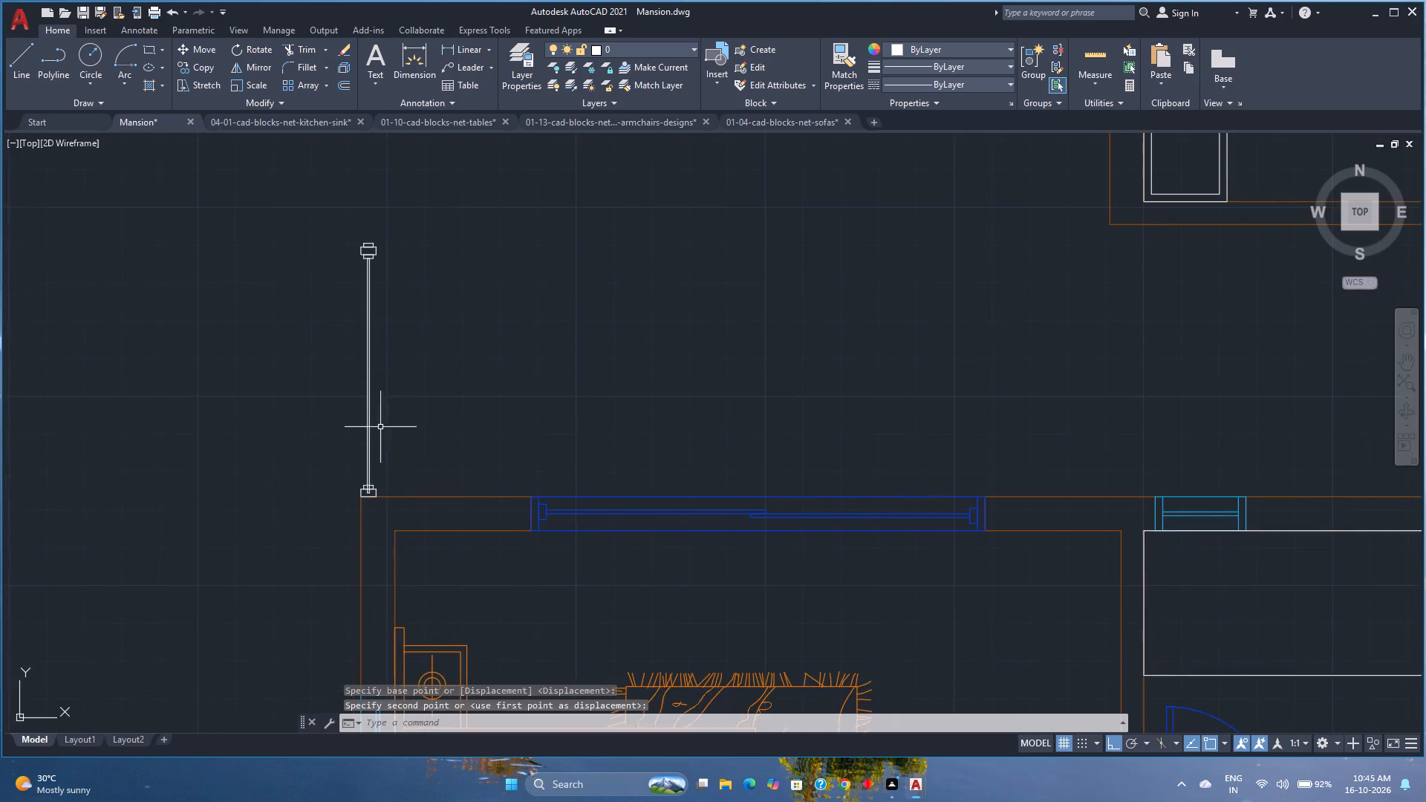
pyautogui.scroll(7, 359, 505)
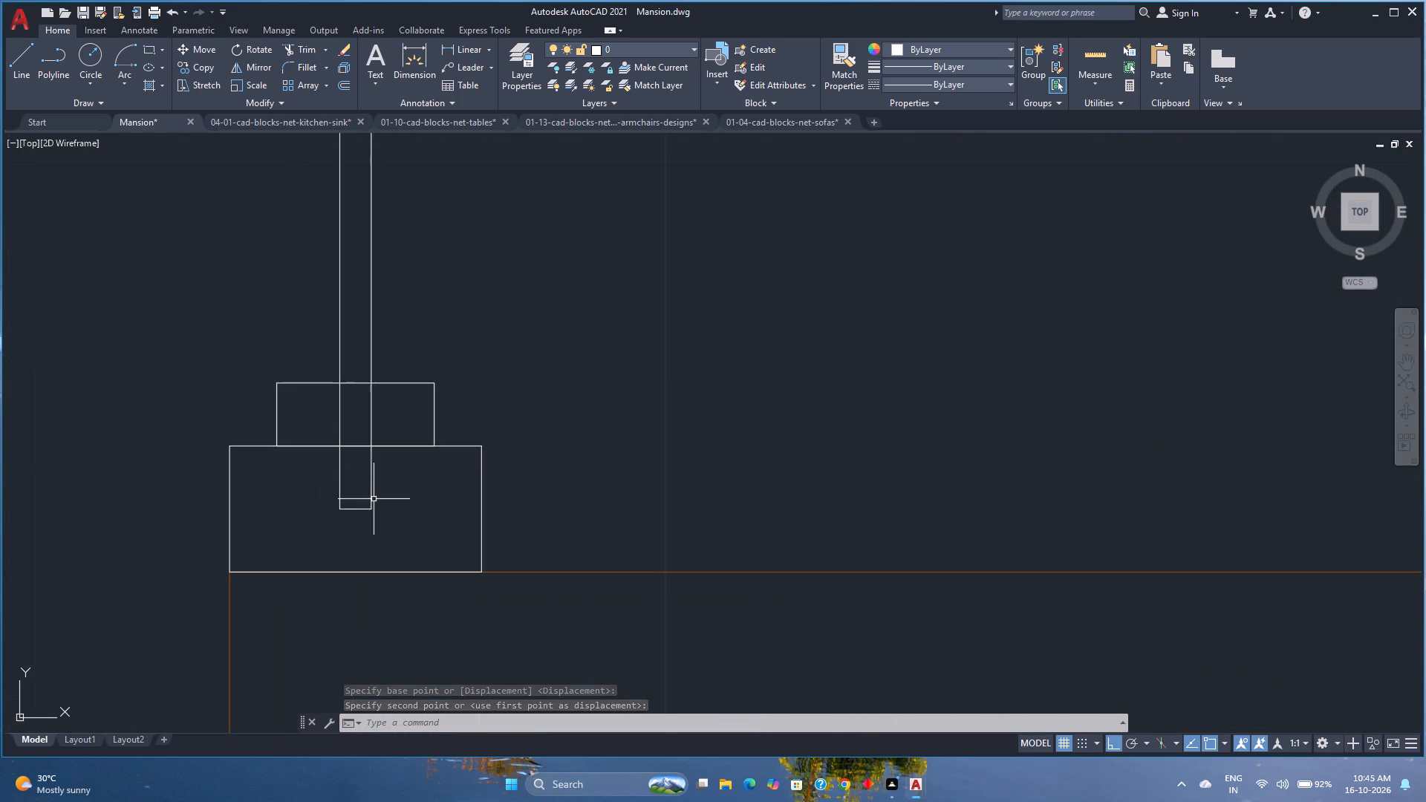
pyautogui.click(359, 509)
pyautogui.click(359, 512)
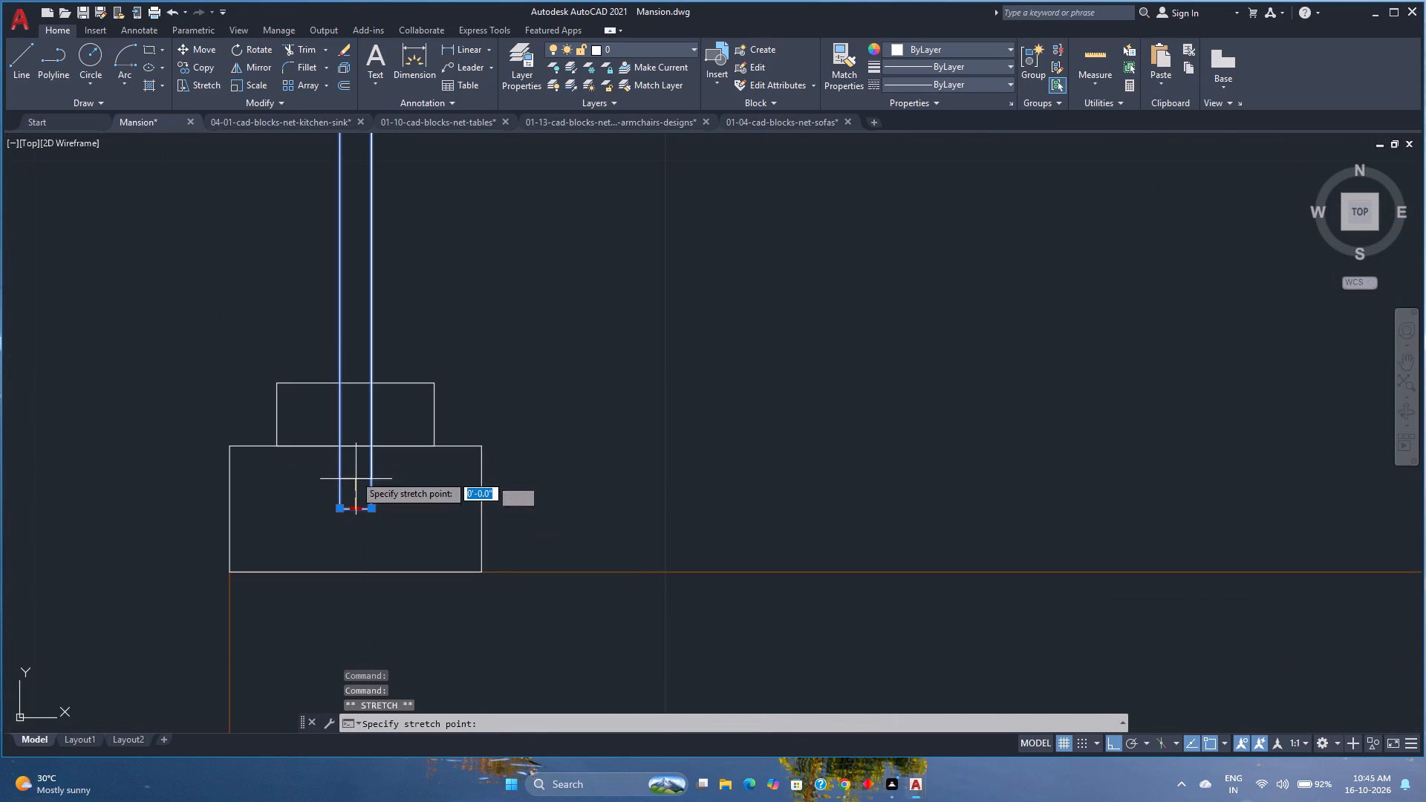
pyautogui.click(354, 383)
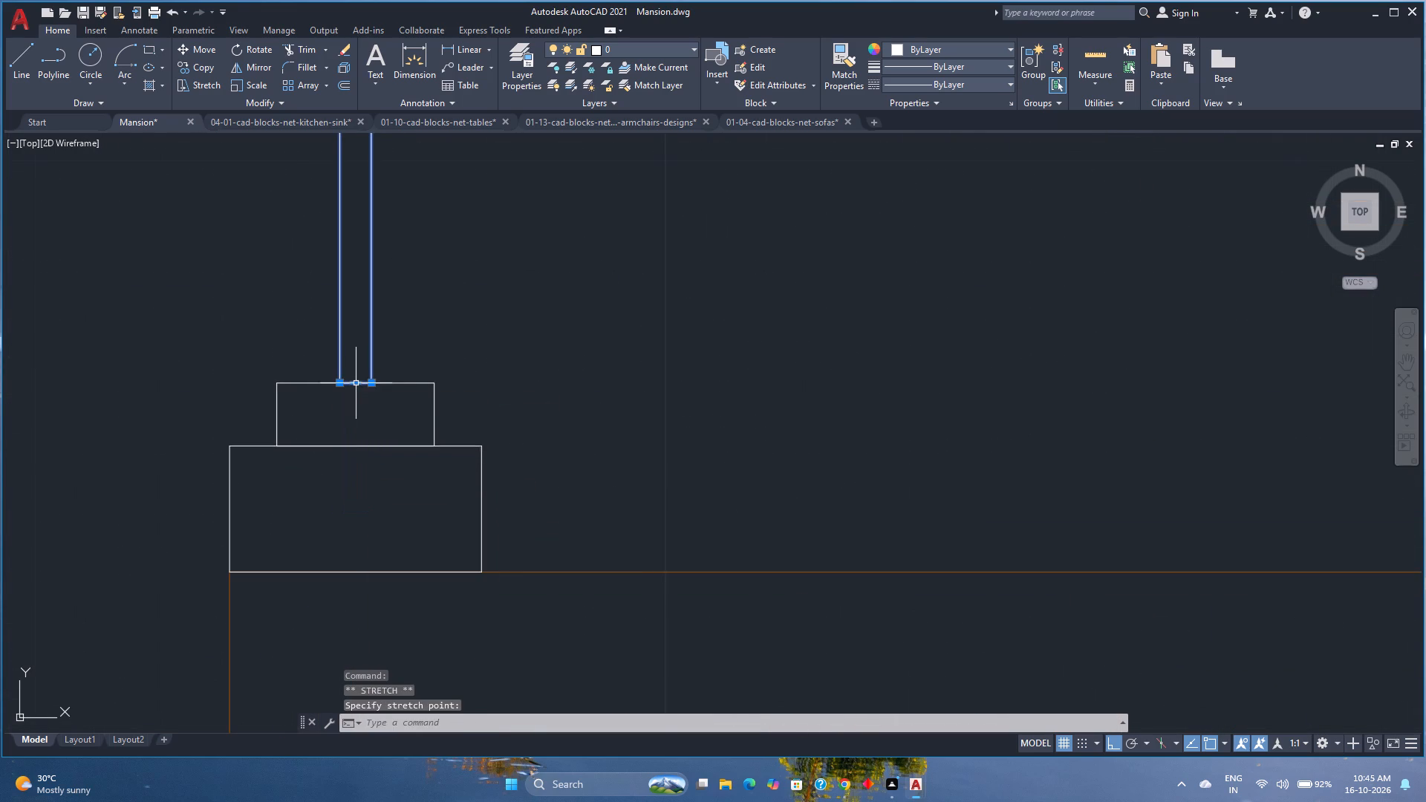
# Copy the rail rectangle north into the two remaining gaps between the west-side posts.
pyautogui.scroll(-11, 354, 383)
pyautogui.scroll(-4, 397, 316)
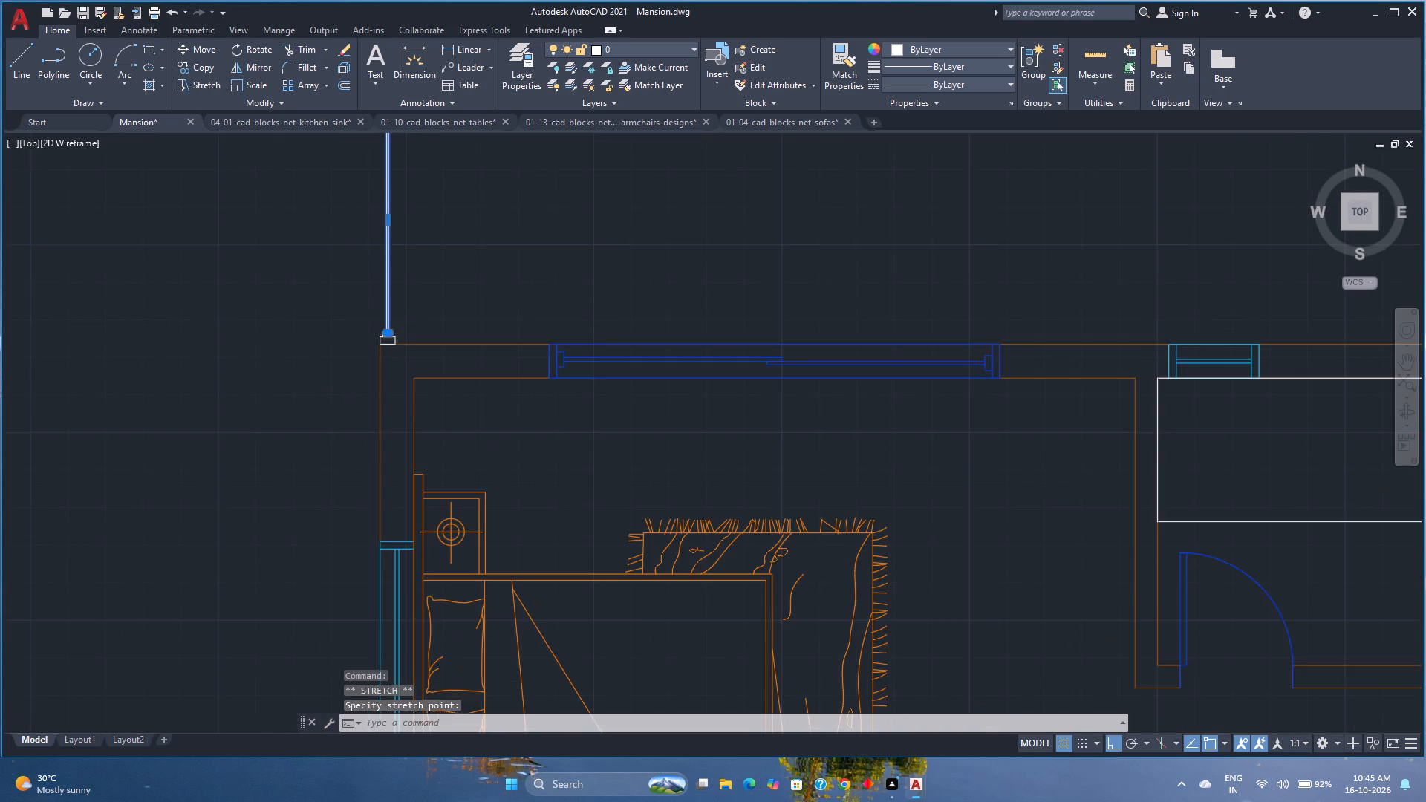
pyautogui.moveTo(397, 316); pyautogui.dragTo(351, 457, button='middle')
pyautogui.click(201, 71)
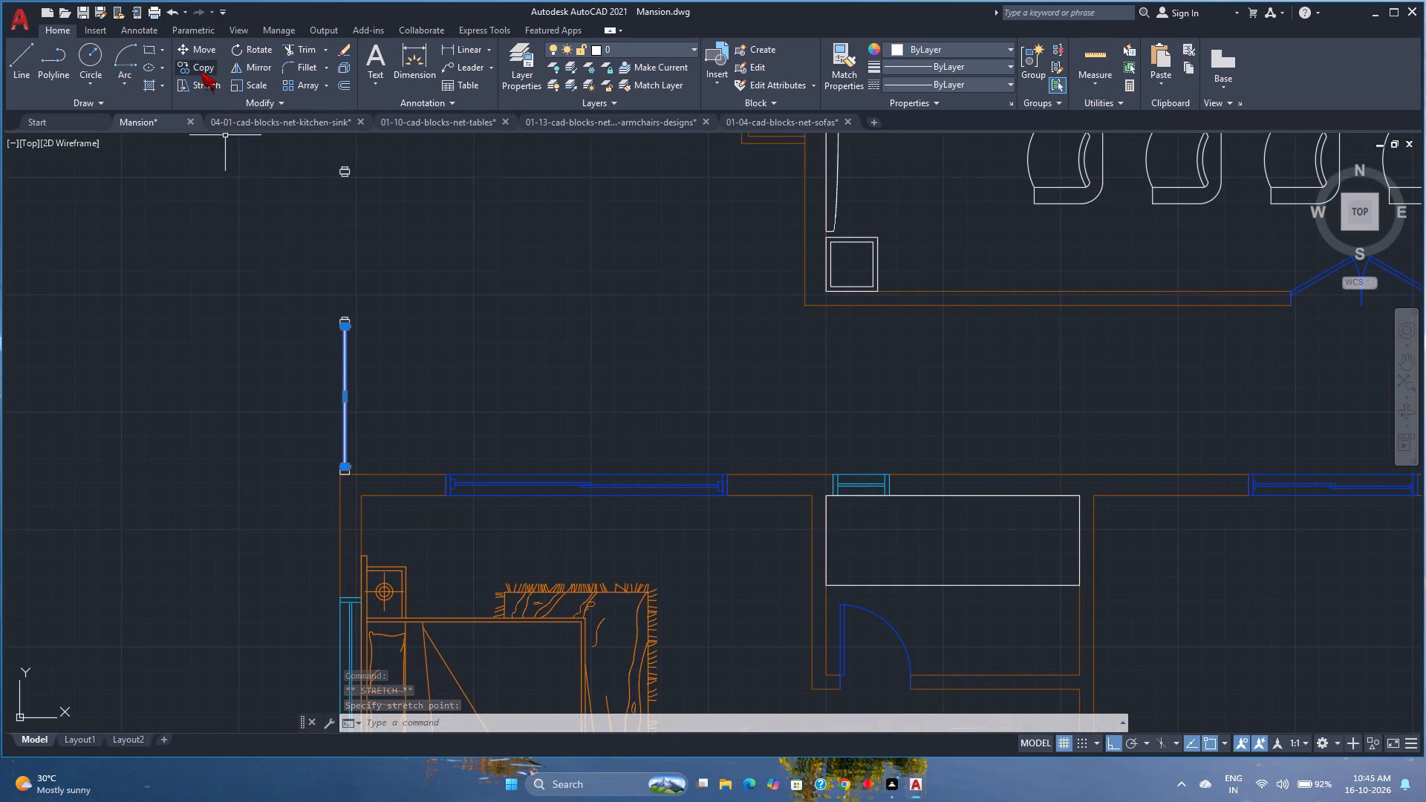
pyautogui.scroll(3, 361, 485)
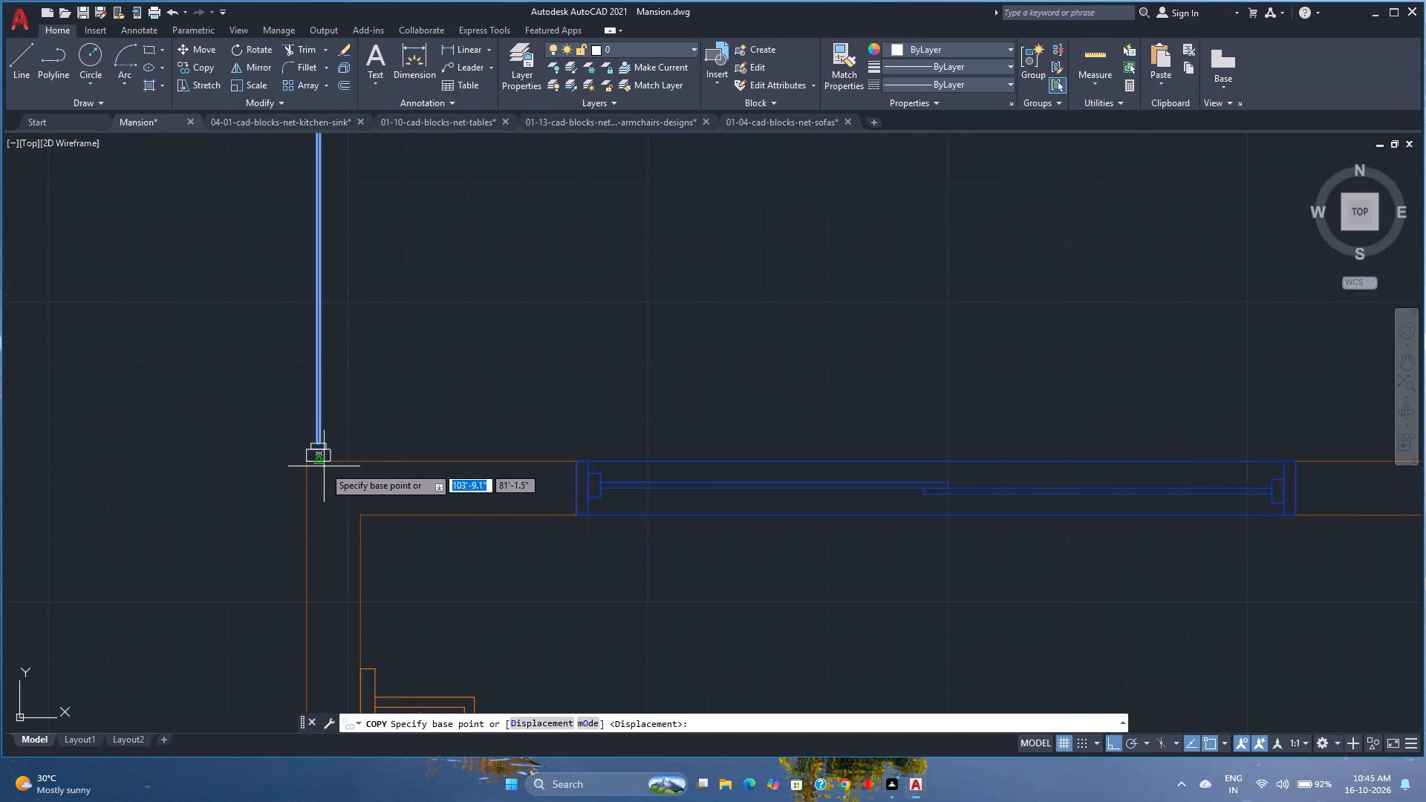
pyautogui.scroll(2, 324, 466)
pyautogui.click(330, 426)
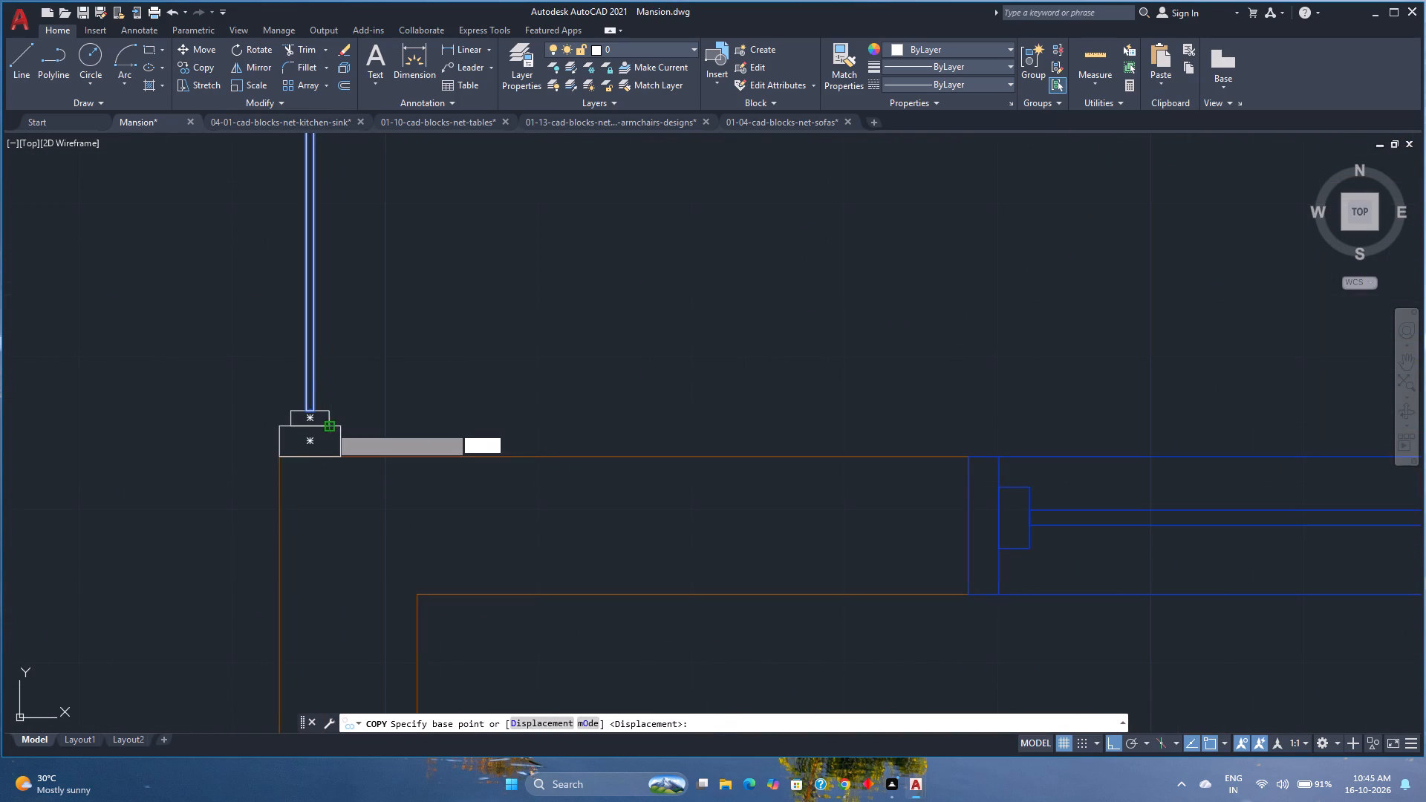
pyautogui.scroll(-8, 340, 378)
pyautogui.moveTo(343, 368); pyautogui.dragTo(341, 515, button='middle')
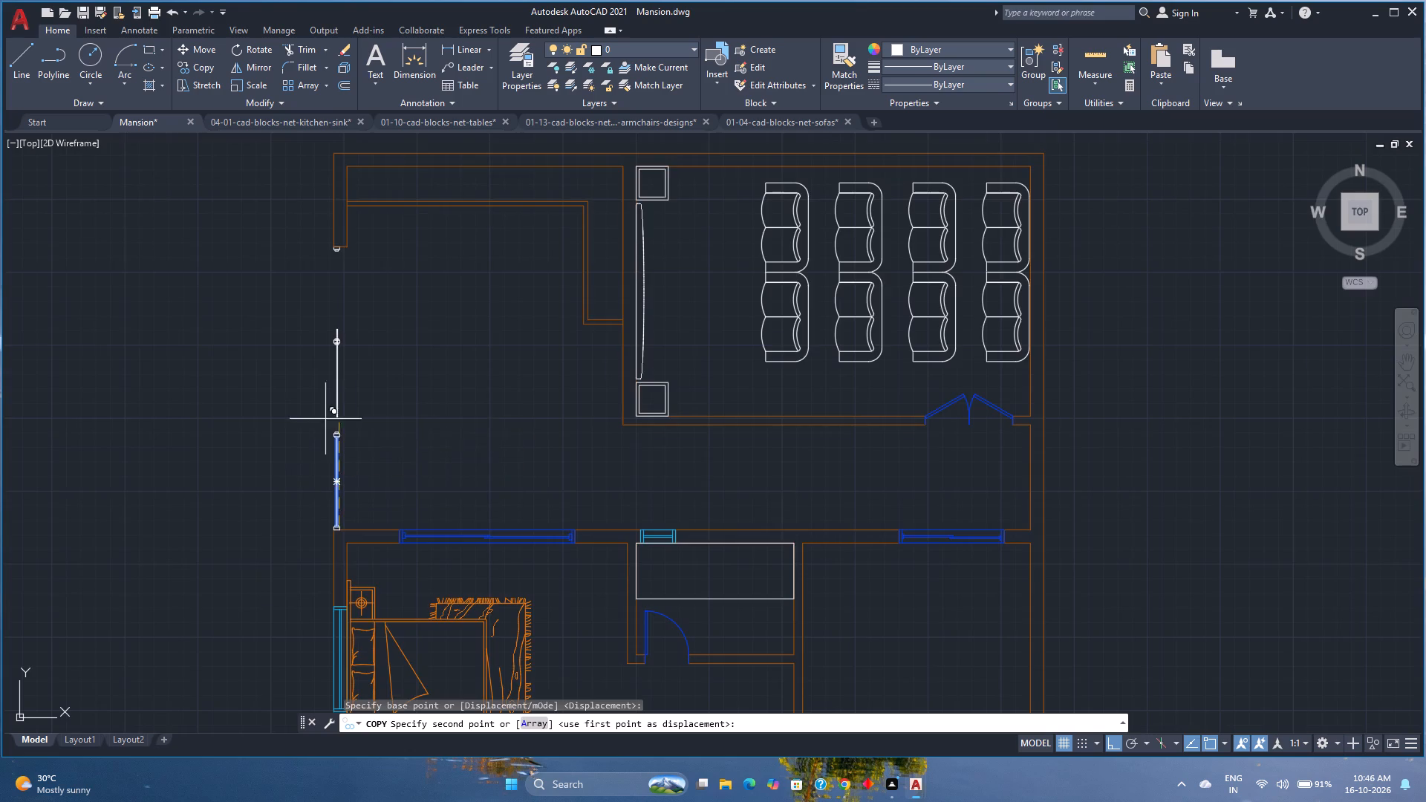
pyautogui.scroll(3, 329, 410)
pyautogui.scroll(1, 362, 503)
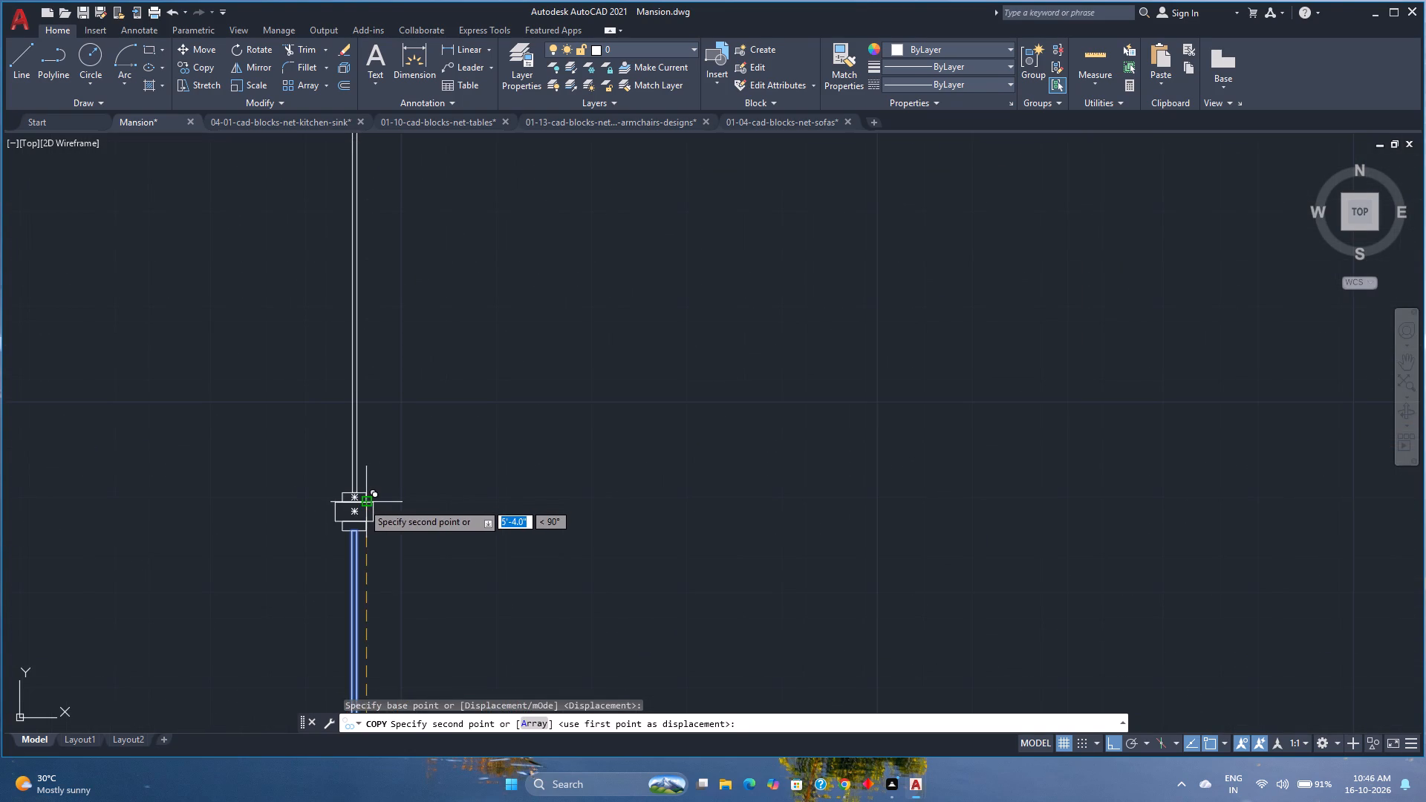
pyautogui.click(362, 503)
pyautogui.scroll(-4, 361, 420)
pyautogui.moveTo(368, 393); pyautogui.dragTo(365, 558, button='middle')
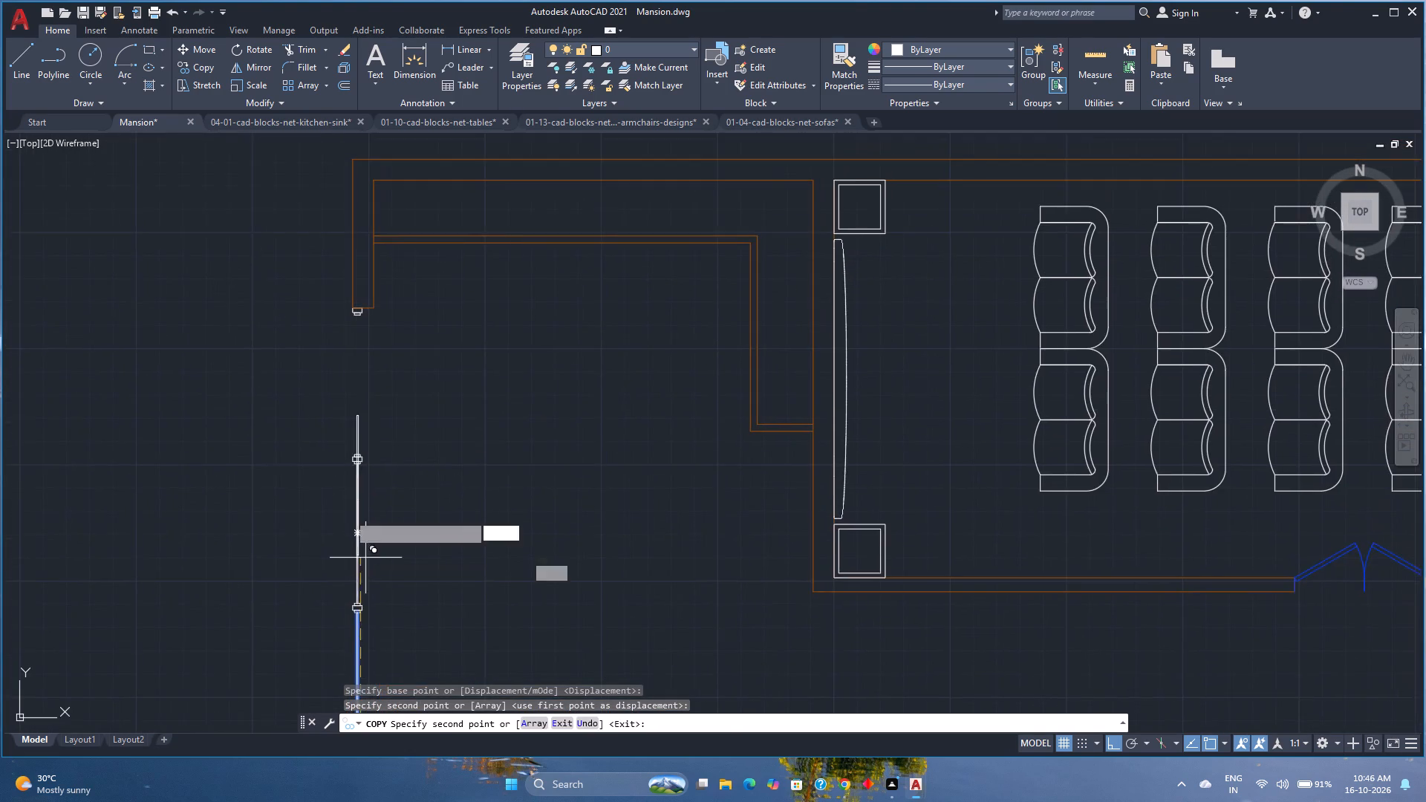
pyautogui.scroll(3, 344, 469)
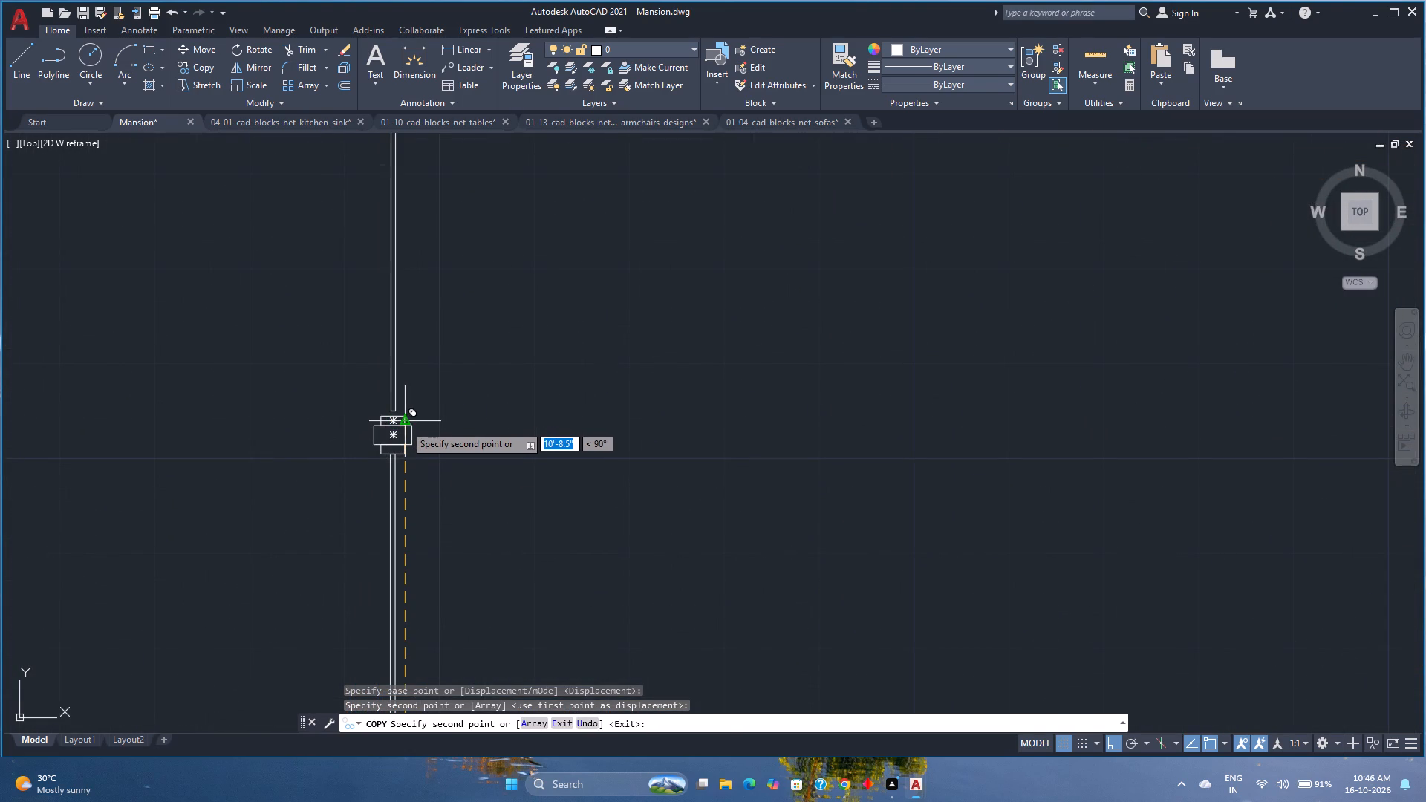
pyautogui.scroll(3, 404, 425)
pyautogui.click(400, 426)
pyautogui.scroll(-4, 400, 426)
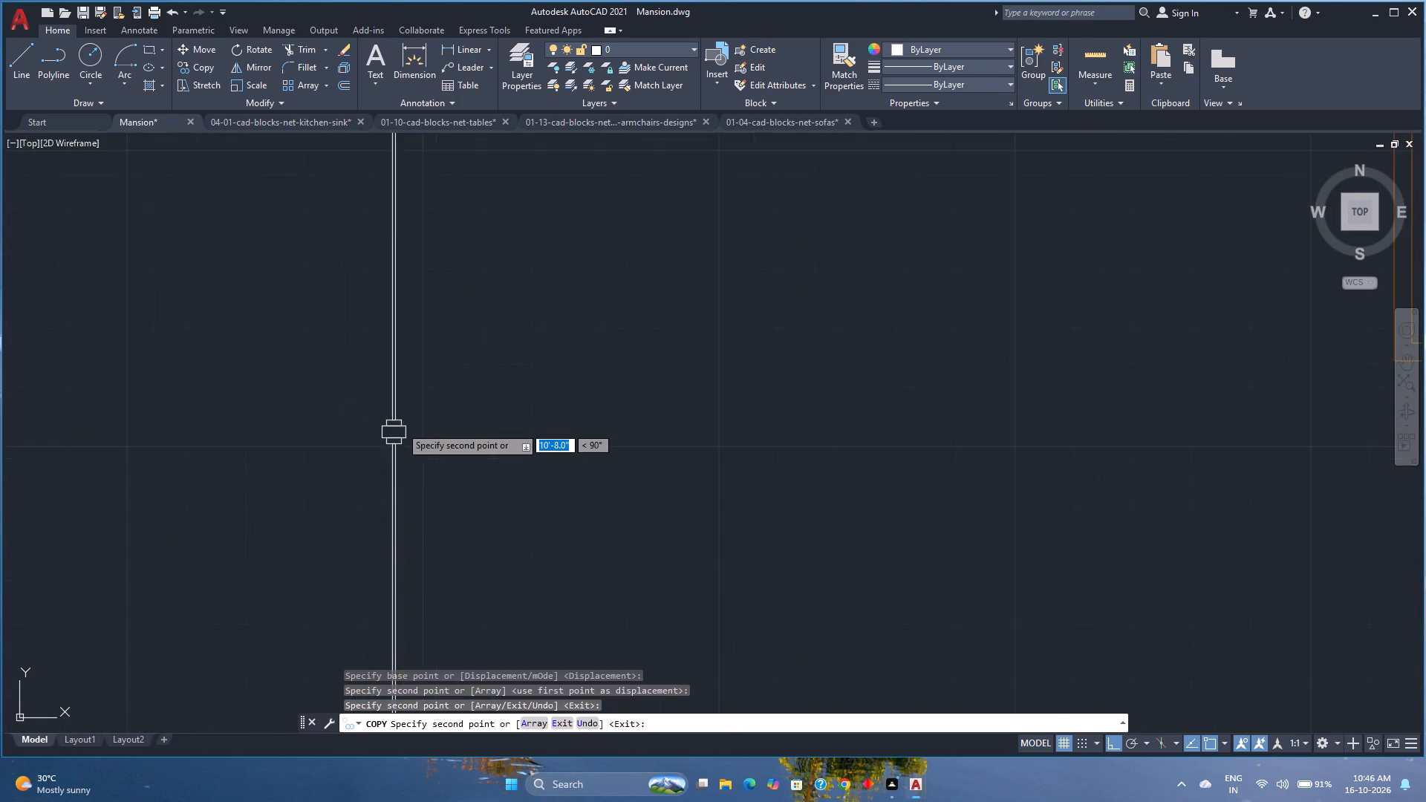
pyautogui.scroll(-3, 400, 426)
pyautogui.press('Escape')
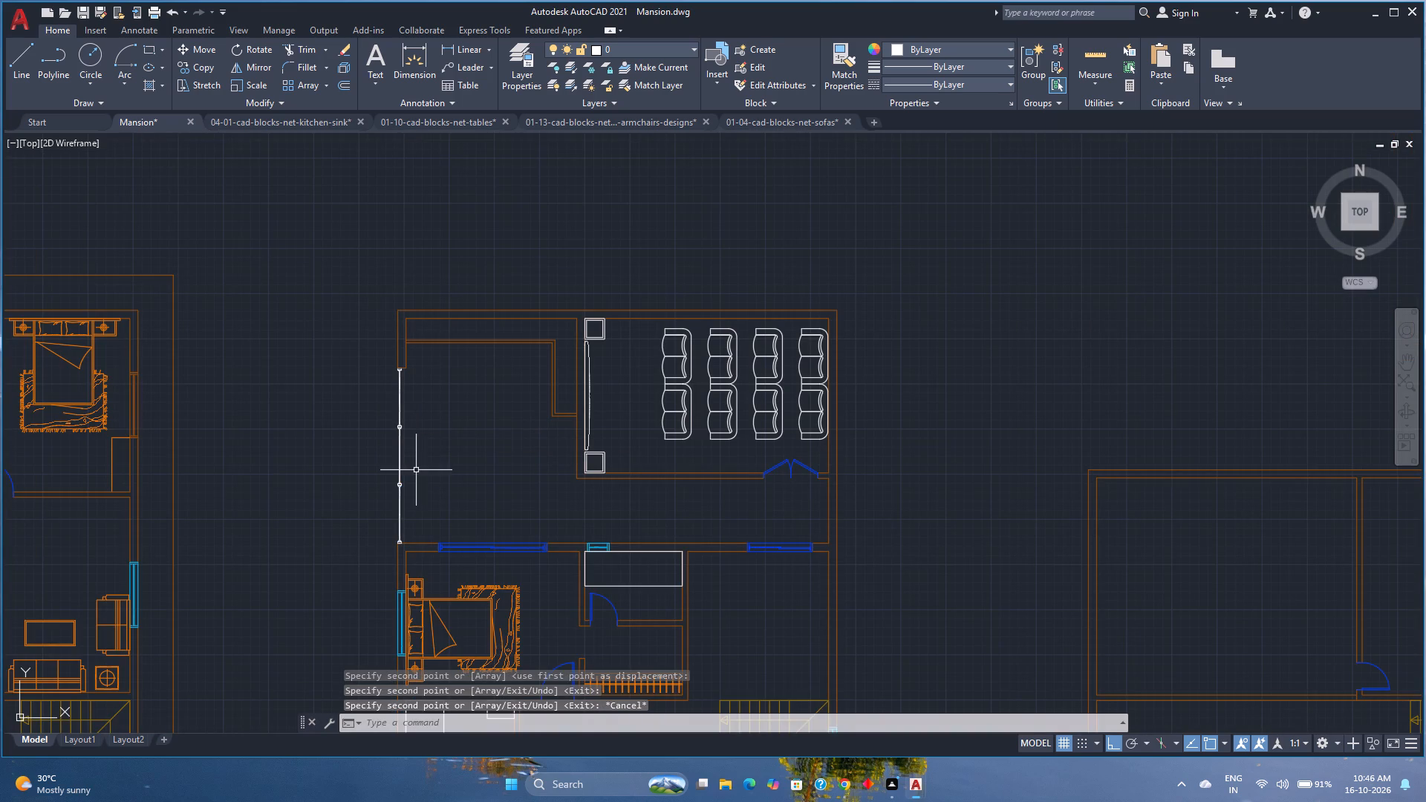
# Group all the posts and rails of the west railing as one object.
pyautogui.moveTo(428, 476); pyautogui.dragTo(409, 454, button='middle')
pyautogui.scroll(1, 387, 511)
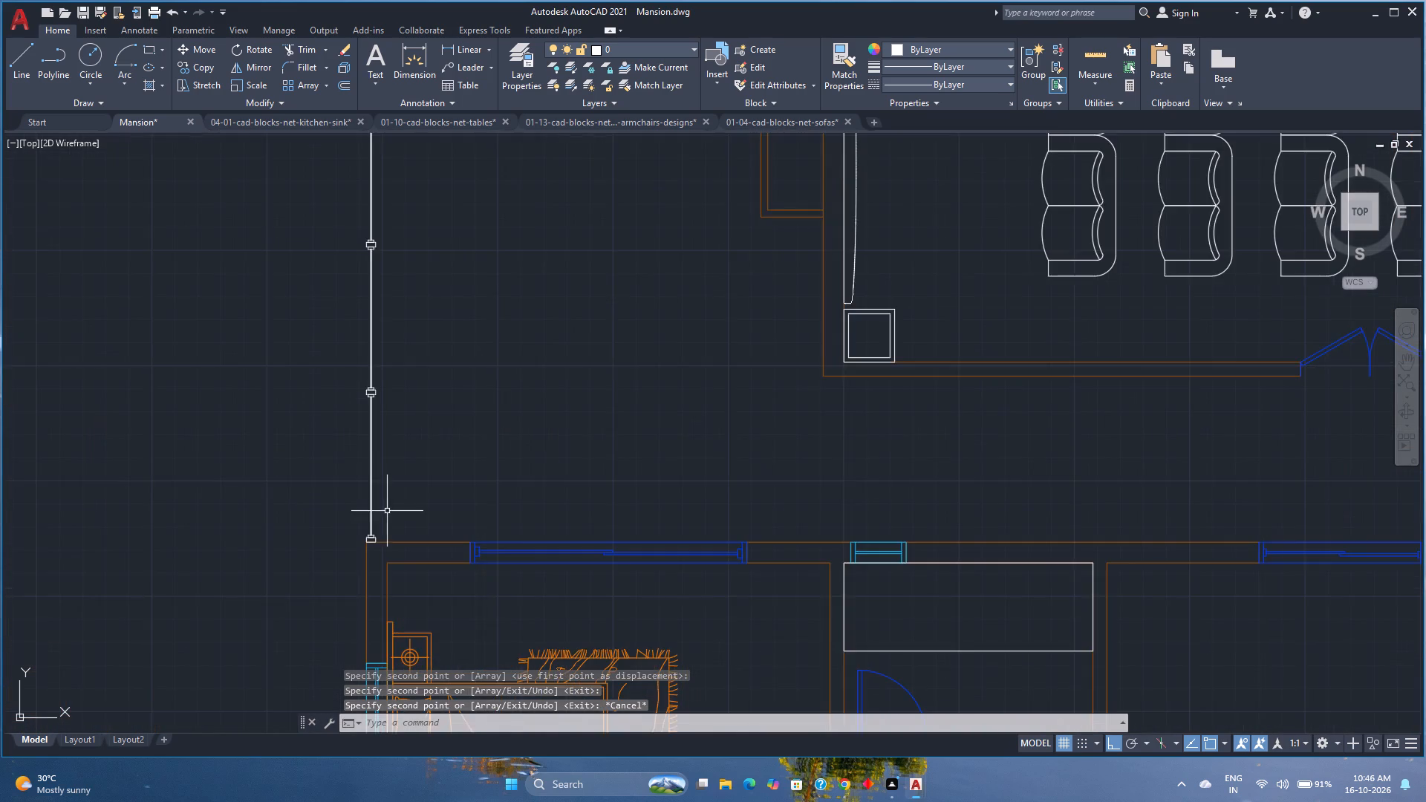
pyautogui.scroll(2, 387, 511)
pyautogui.moveTo(380, 536); pyautogui.dragTo(406, 481, button='middle')
pyautogui.middleClick(407, 481)
pyautogui.scroll(3, 406, 511)
pyautogui.click(380, 477)
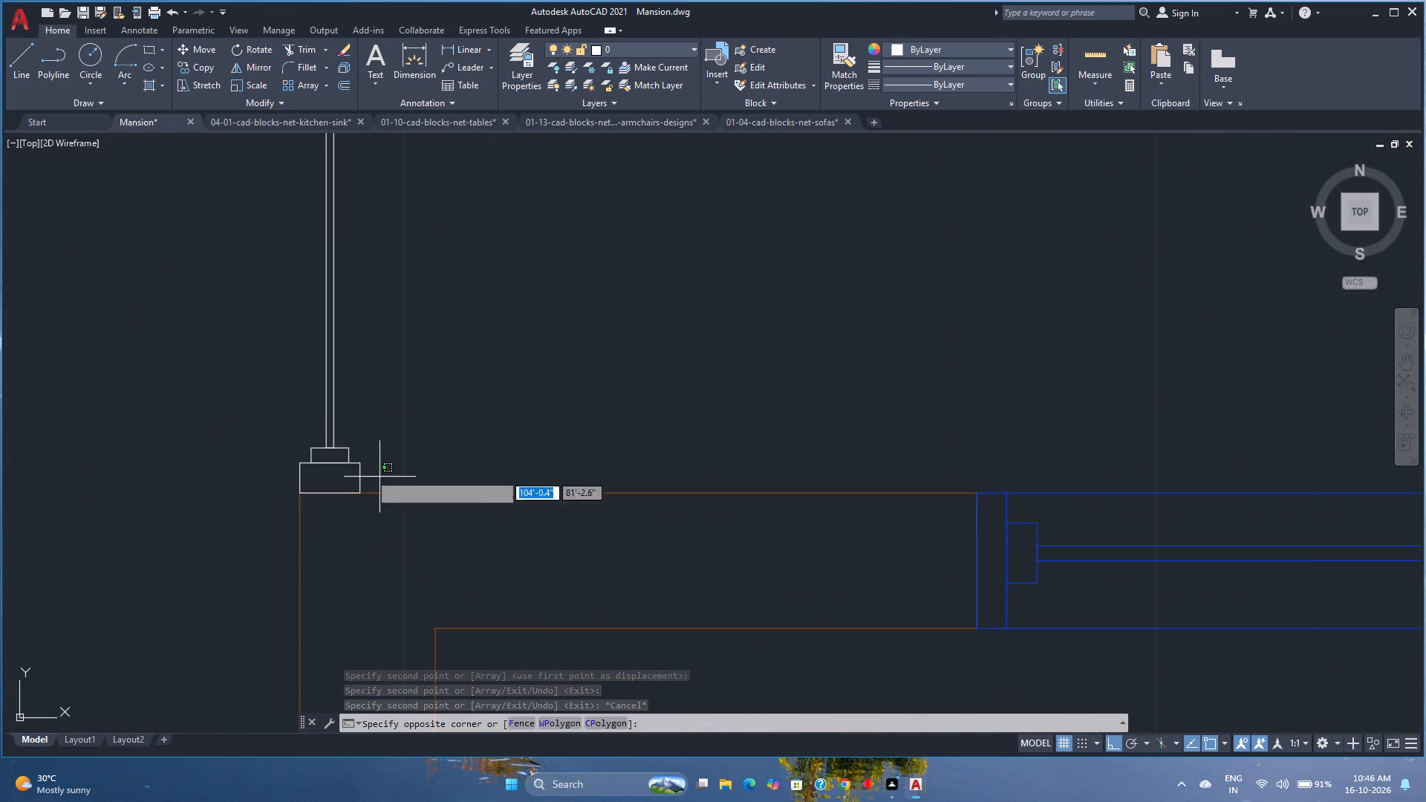
pyautogui.scroll(-8, 314, 402)
pyautogui.moveTo(303, 305); pyautogui.dragTo(396, 464, button='middle')
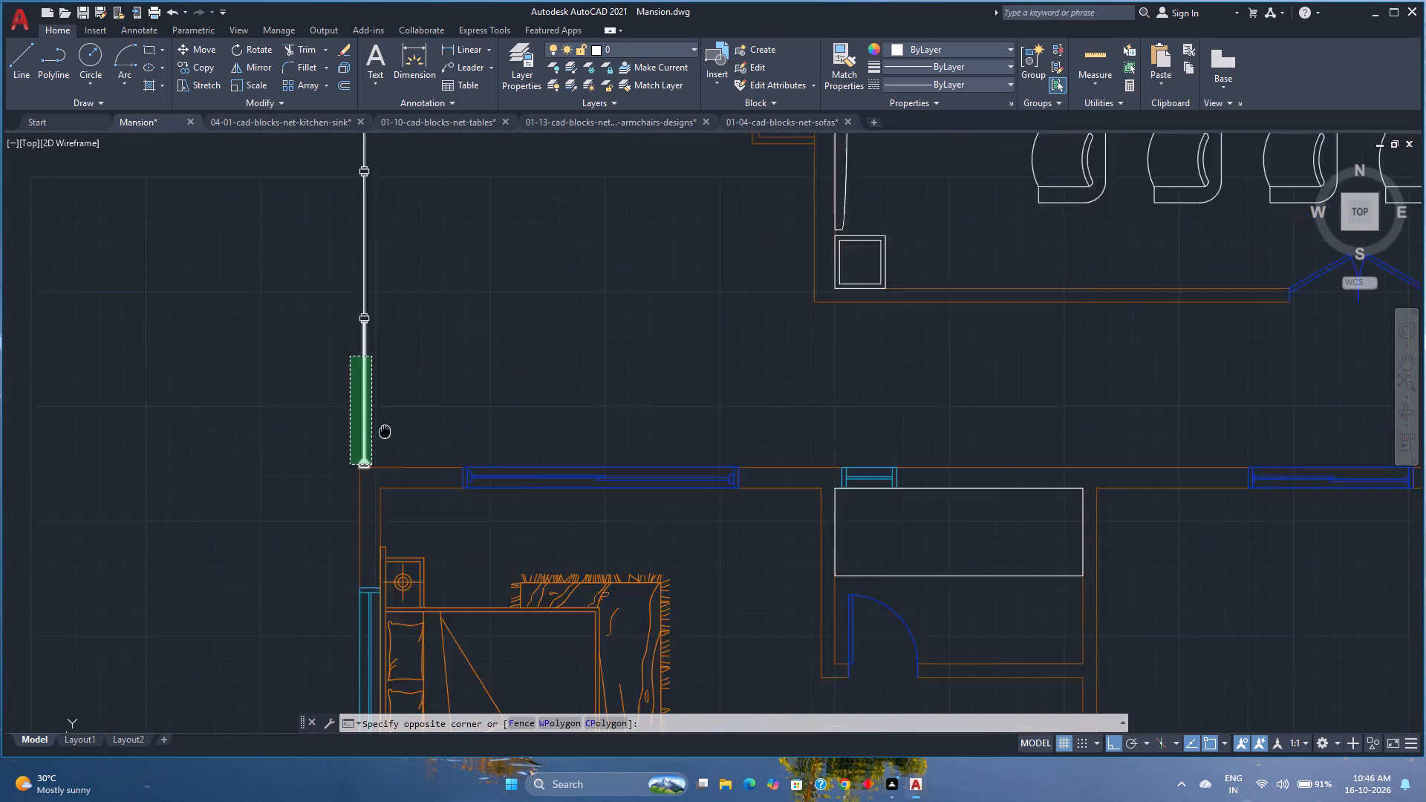
pyautogui.moveTo(396, 464); pyautogui.dragTo(406, 542, button='middle')
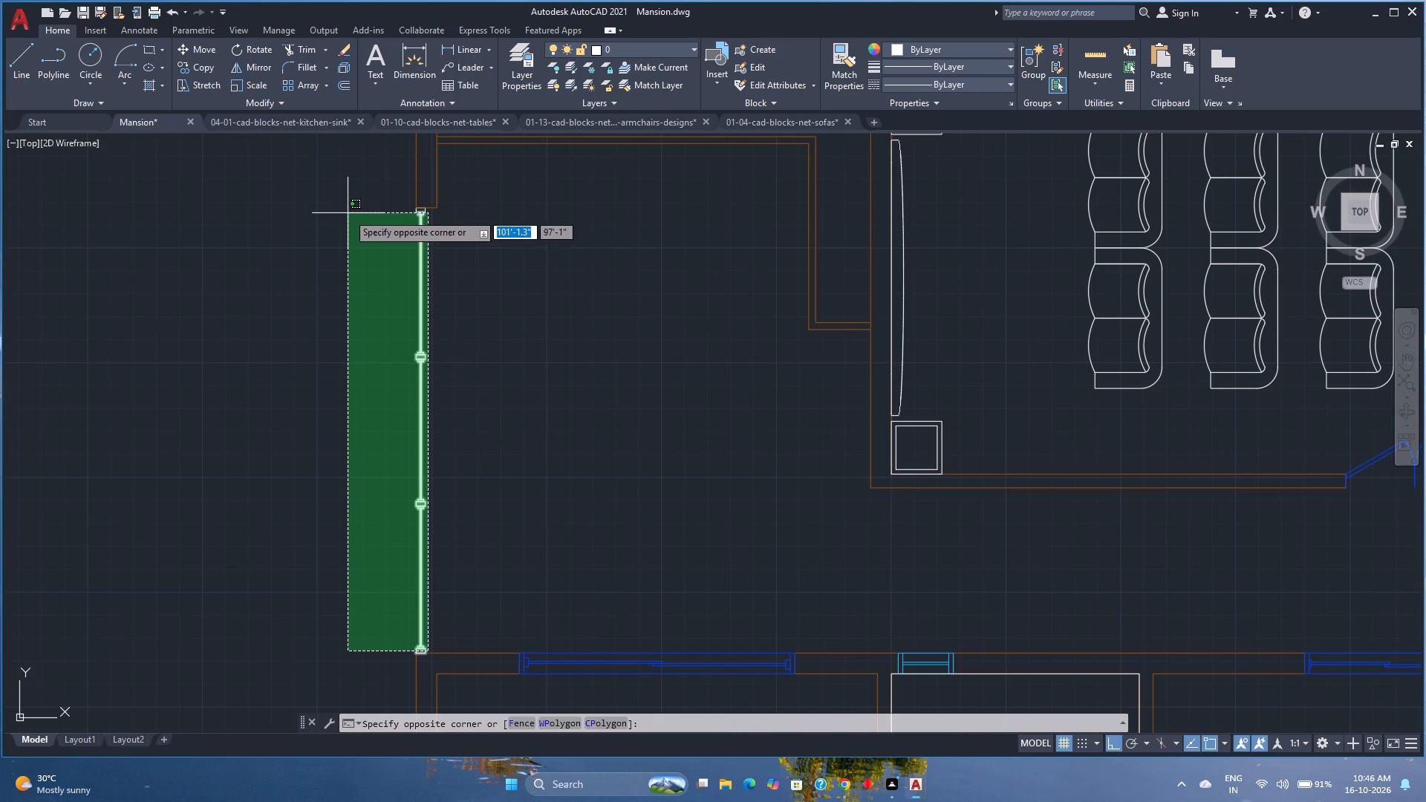
pyautogui.click(348, 212)
pyautogui.press('g')
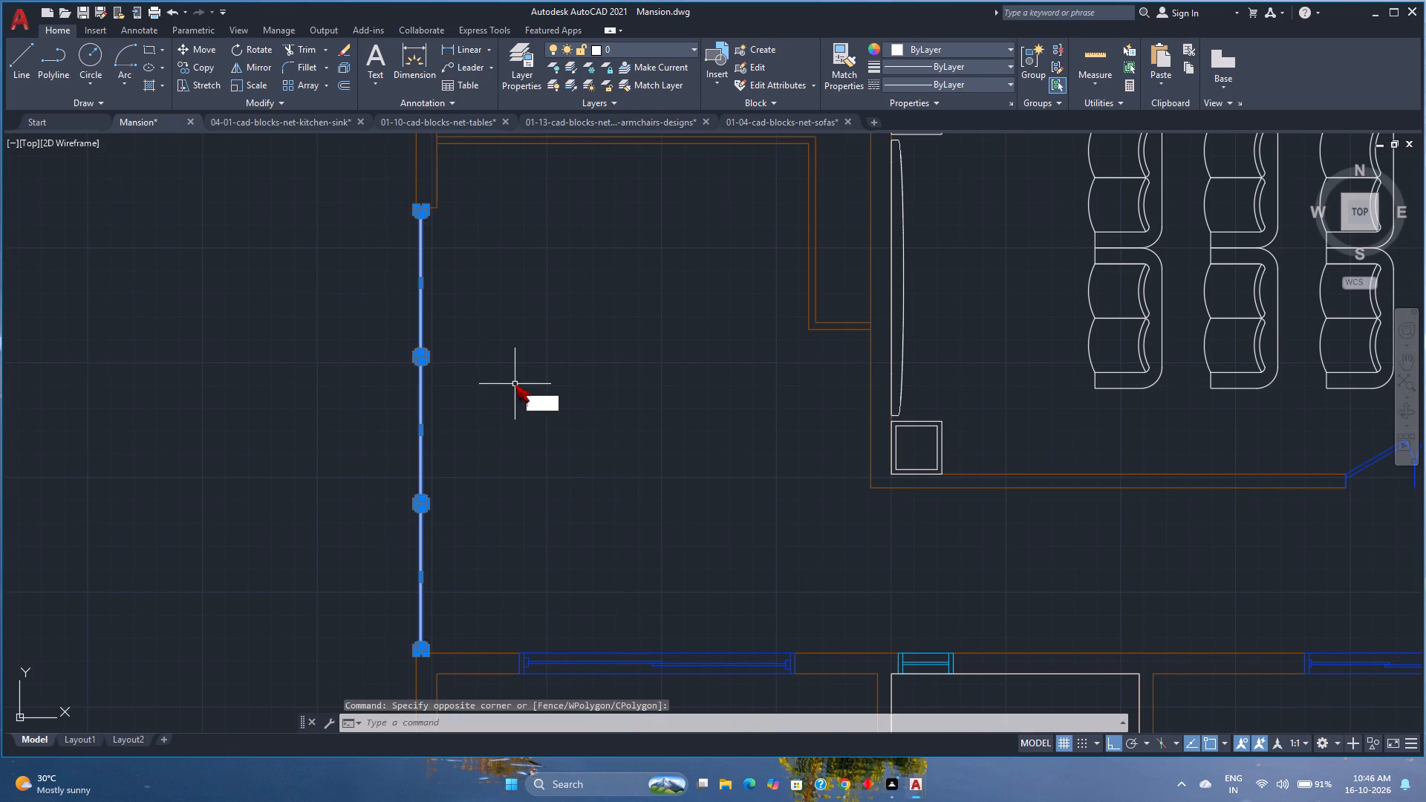
pyautogui.press('Return')
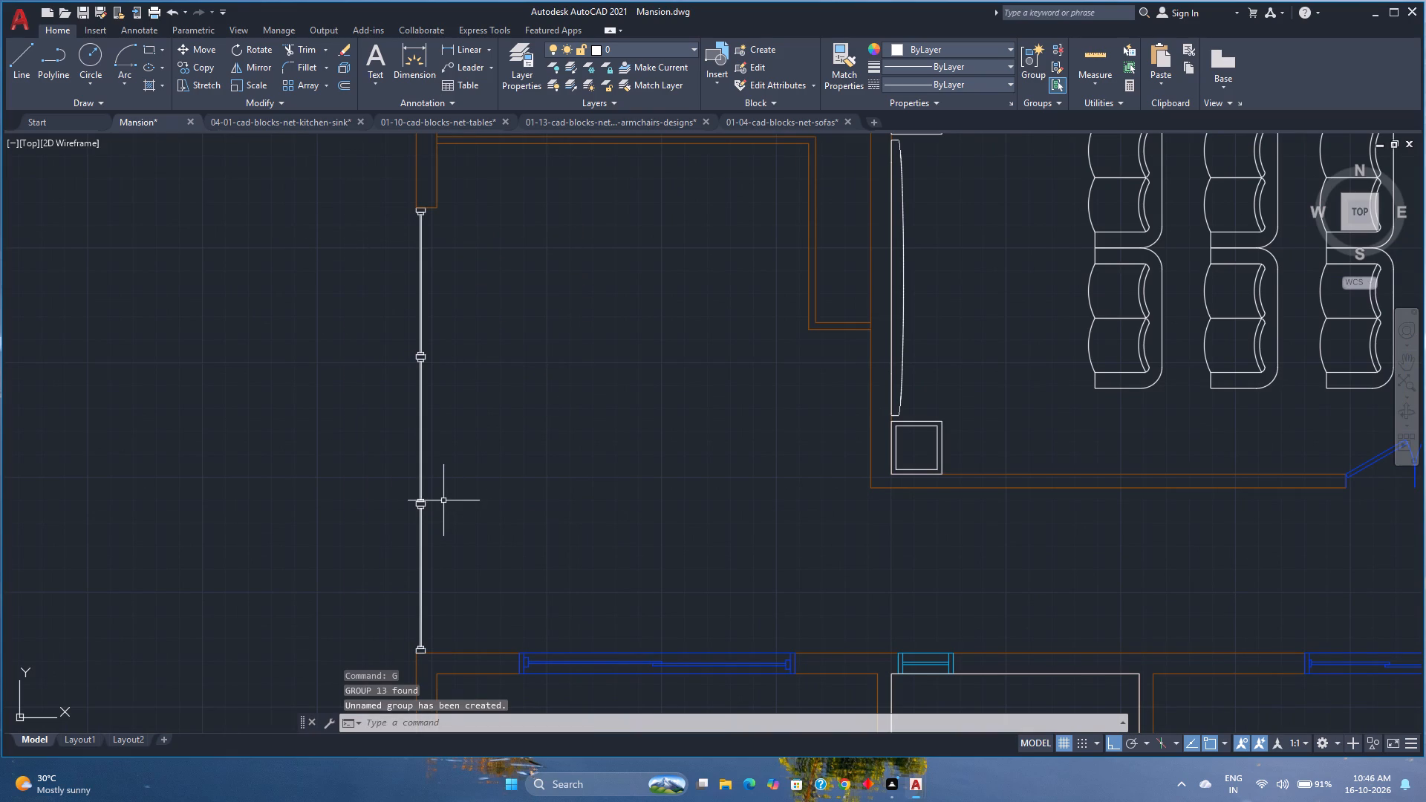
# Join the west wall's outer face lines north and south of the railing into one continuous line.
pyautogui.click(418, 186)
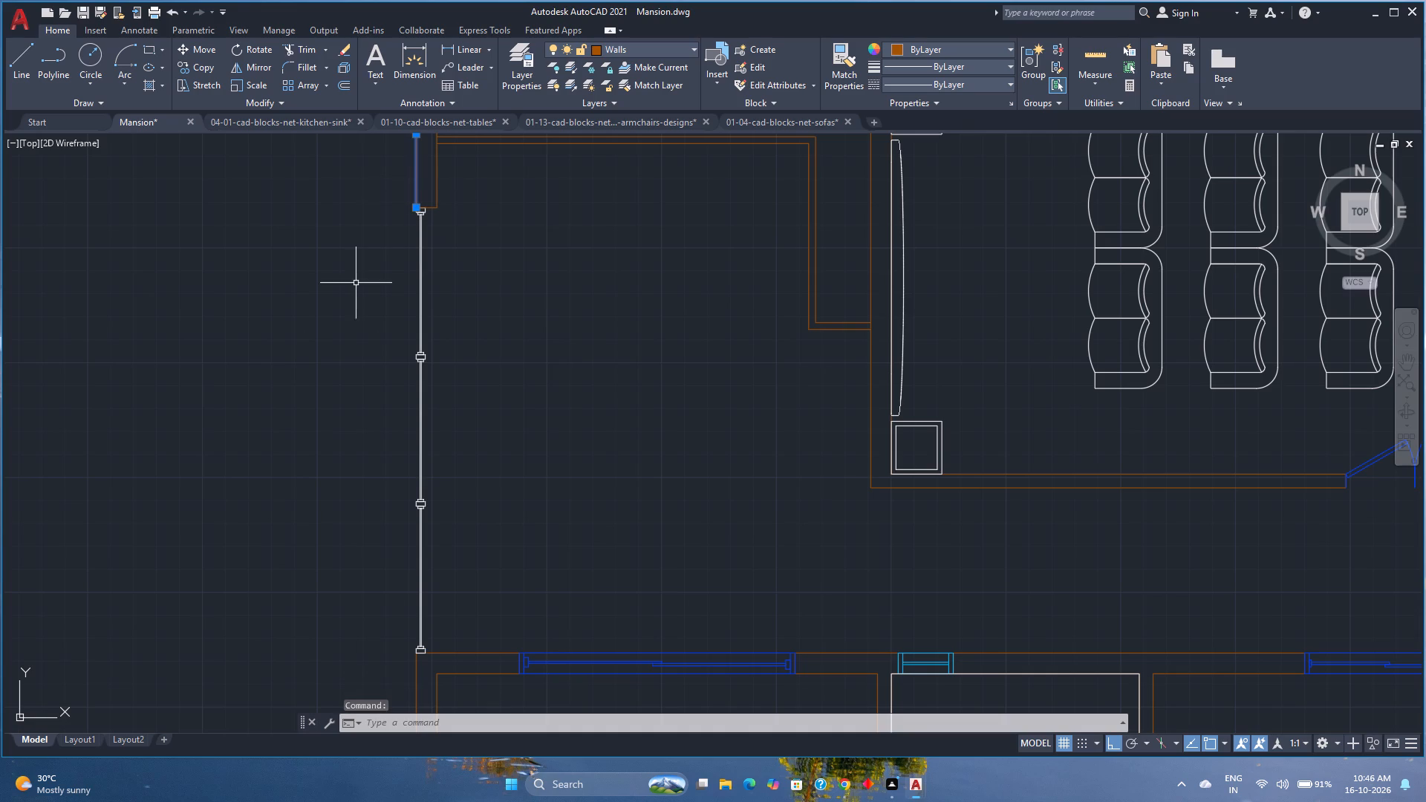
pyautogui.click(417, 670)
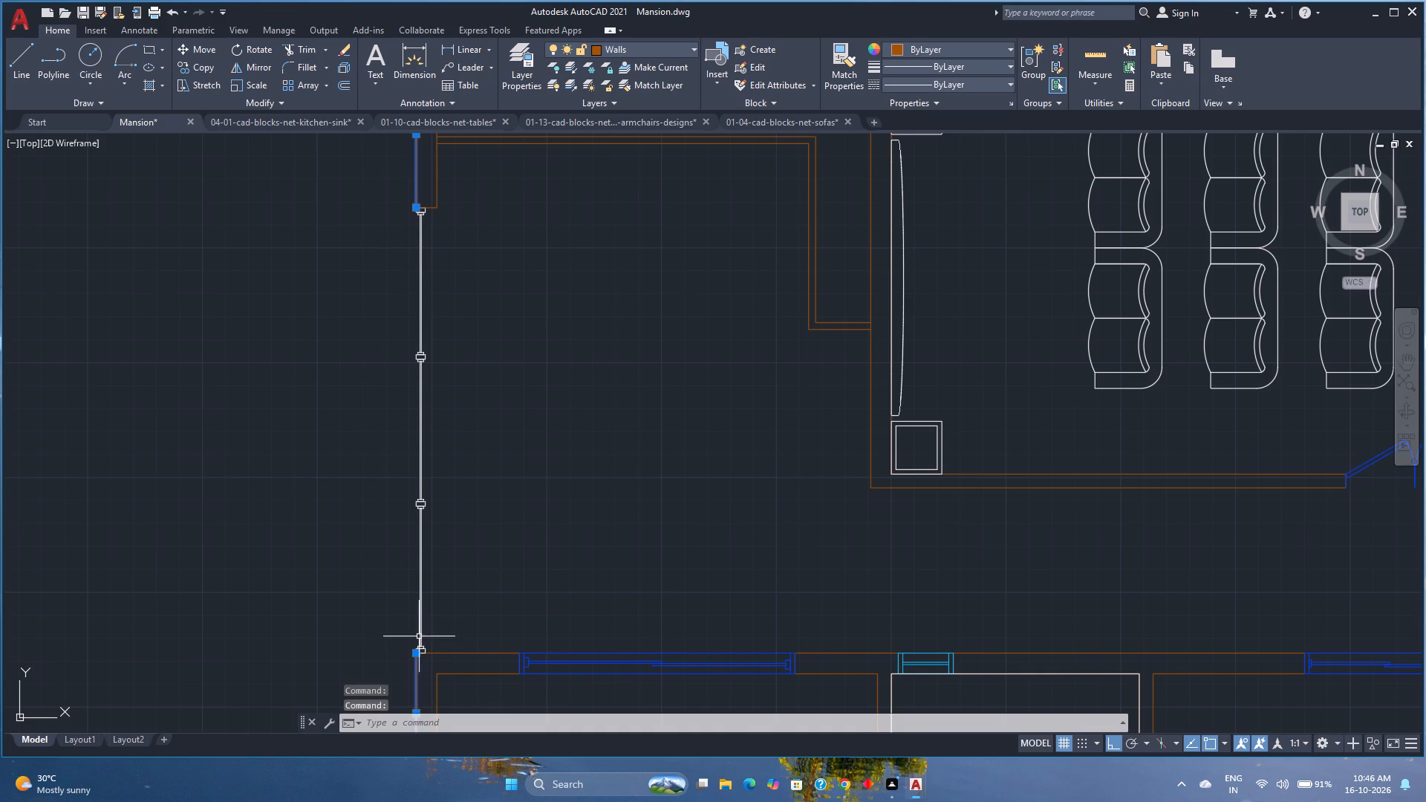
pyautogui.press('j')
pyautogui.press('Return')
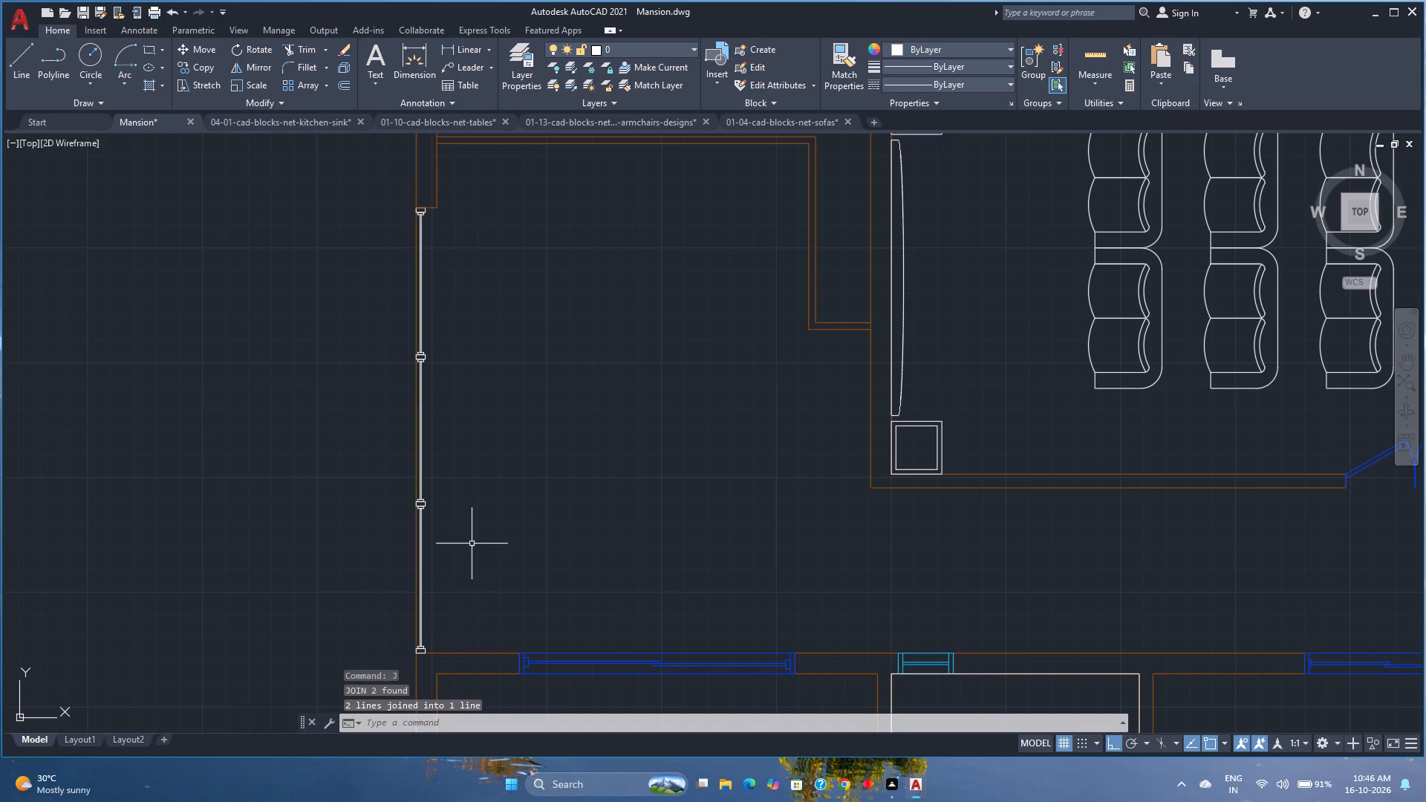
# Save the mansion drawing.
pyautogui.scroll(-1, 472, 544)
pyautogui.moveTo(490, 534); pyautogui.dragTo(450, 529, button='middle')
pyautogui.middleClick(450, 529)
pyautogui.scroll(-2, 450, 528)
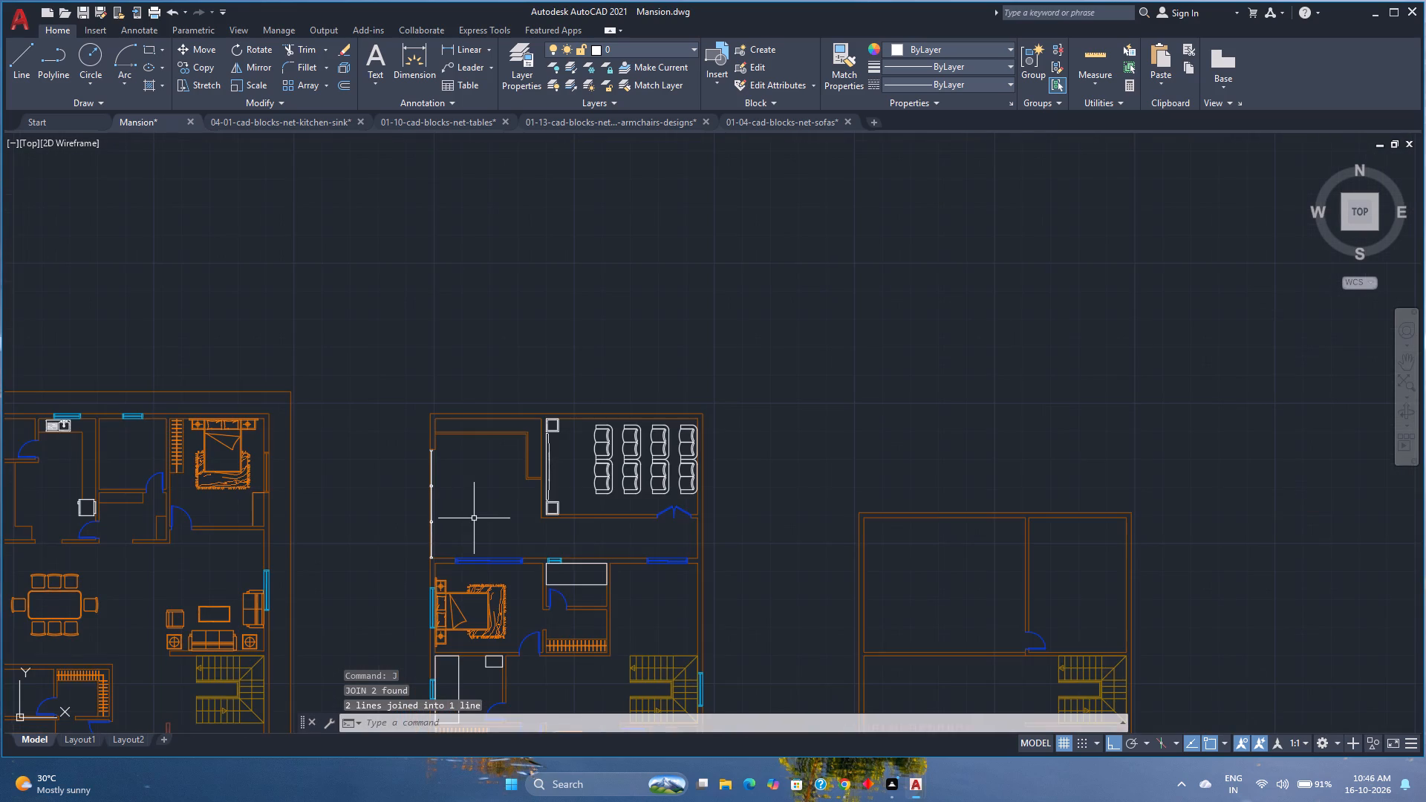
pyautogui.hotkey('ctrl', 's')
pyautogui.moveTo(469, 518); pyautogui.dragTo(484, 501, button='middle')
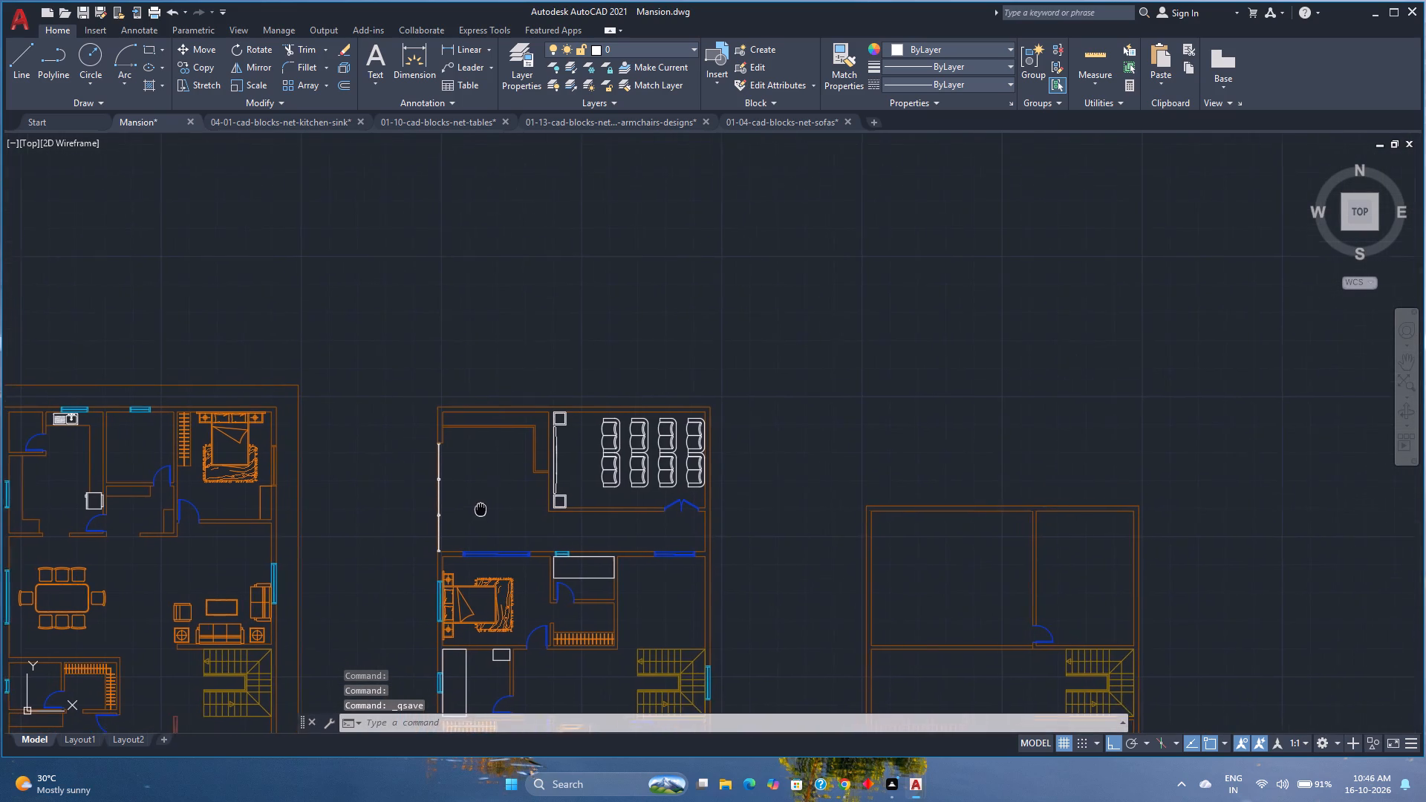
# Create a new layer named Railing in the layer properties manager.
pyautogui.moveTo(484, 501); pyautogui.dragTo(484, 483, button='middle')
pyautogui.click(524, 50)
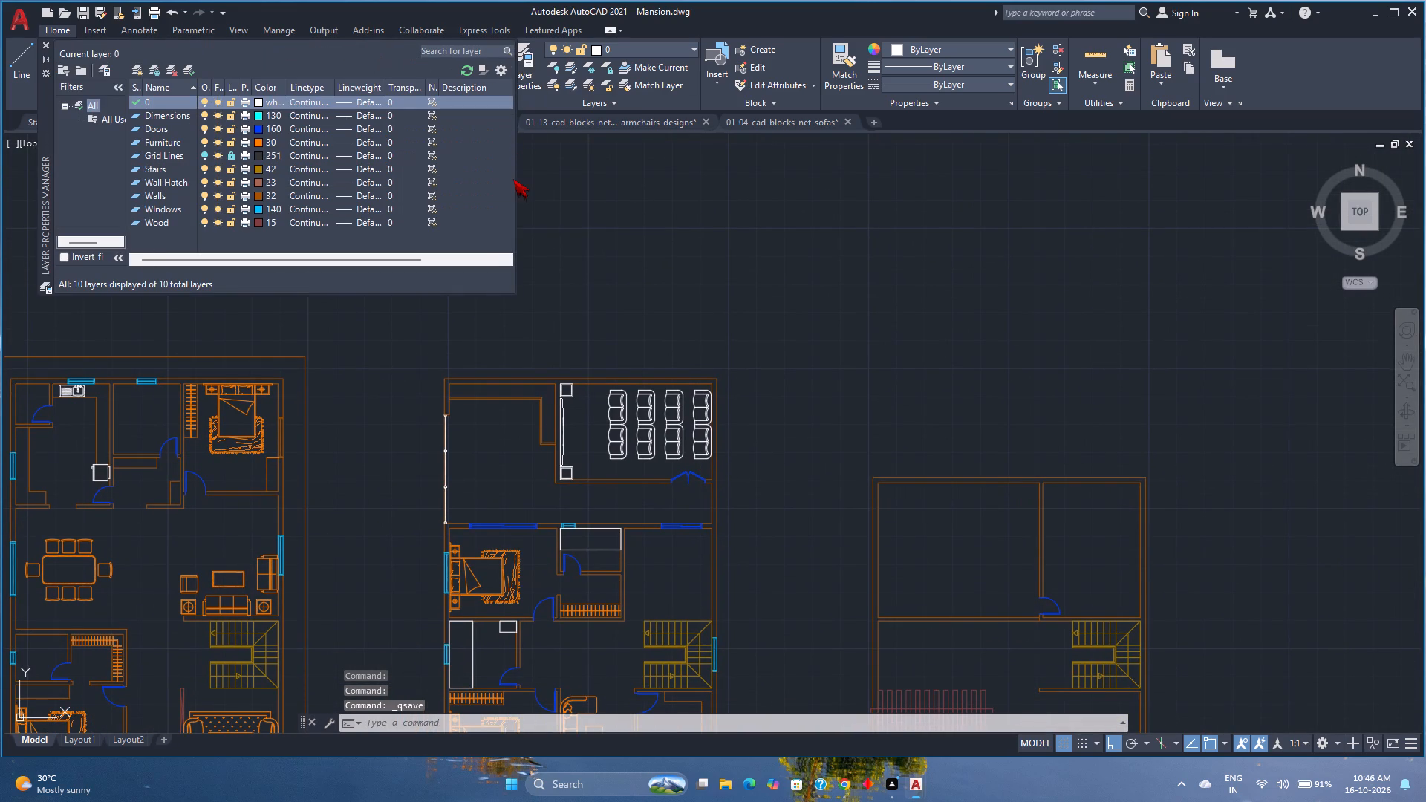
pyautogui.click(336, 235)
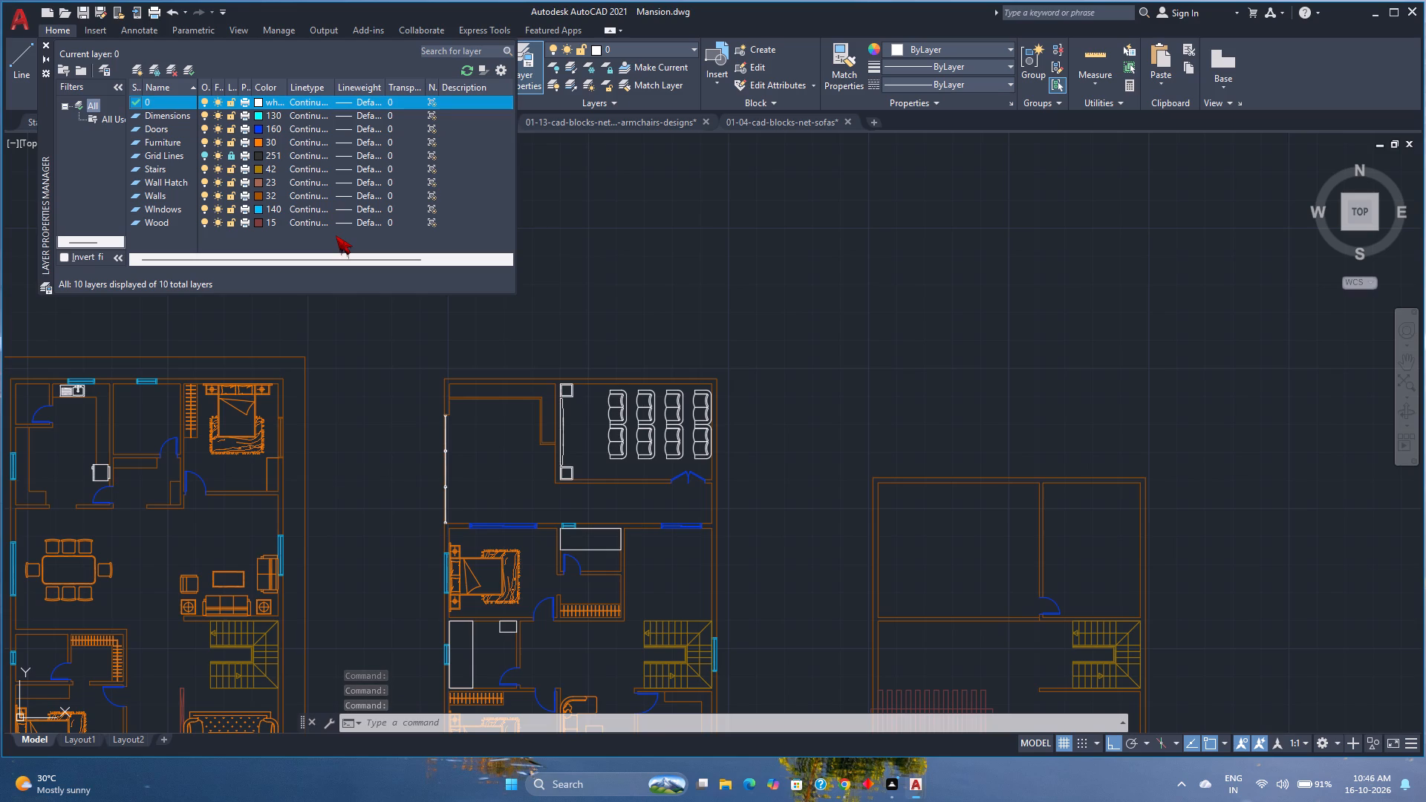
pyautogui.hotkey('alt', 'n')
pyautogui.write('rainling')
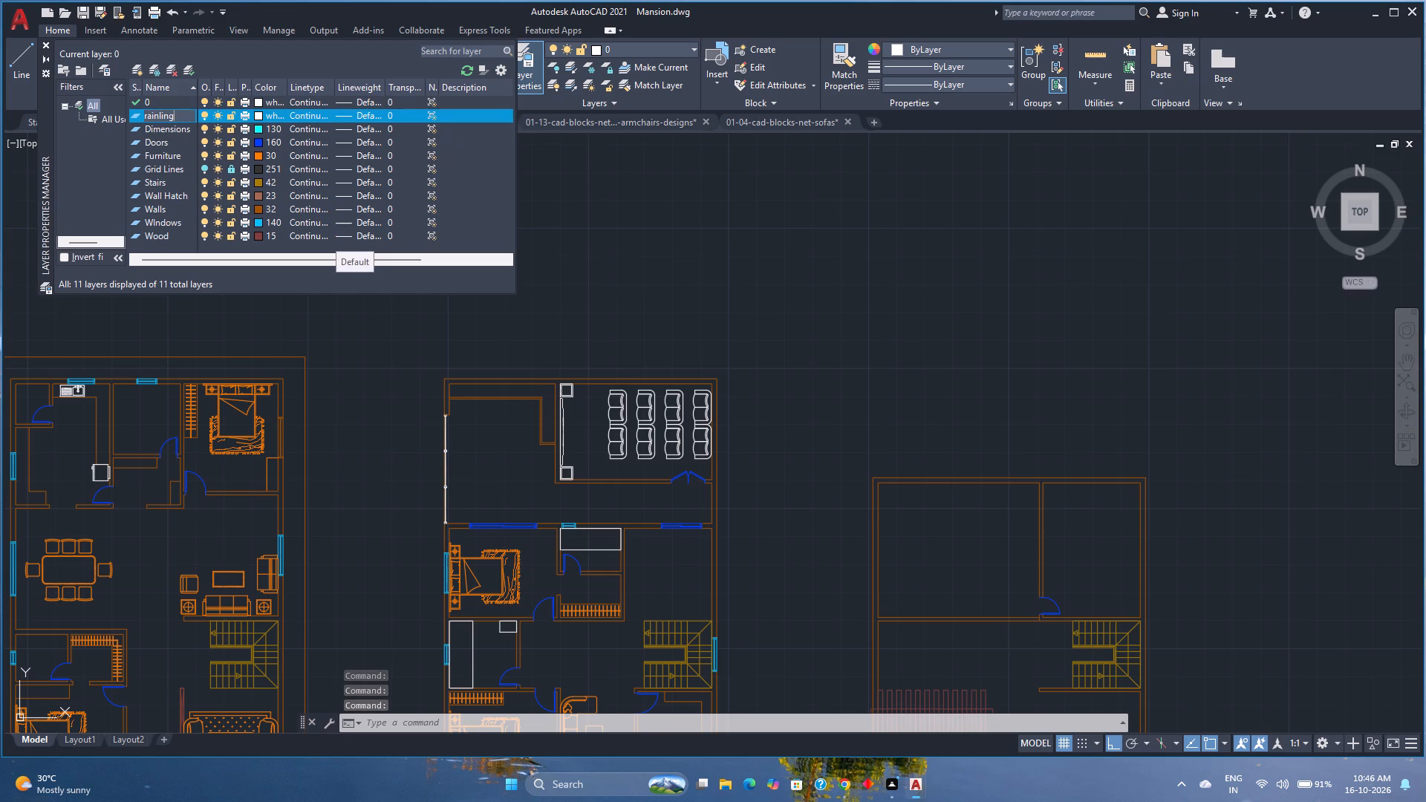
pyautogui.press('BackSpace')
pyautogui.press('BackSpace')
pyautogui.press('BackSpace')
pyautogui.press('BackSpace')
pyautogui.press('BackSpace')
pyautogui.press('BackSpace')
pyautogui.press('BackSpace')
pyautogui.press('BackSpace')
pyautogui.press('BackSpace')
pyautogui.press('BackSpace')
pyautogui.press('BackSpace')
pyautogui.press('BackSpace')
pyautogui.press('BackSpace')
pyautogui.press('BackSpace')
pyautogui.write('railing')
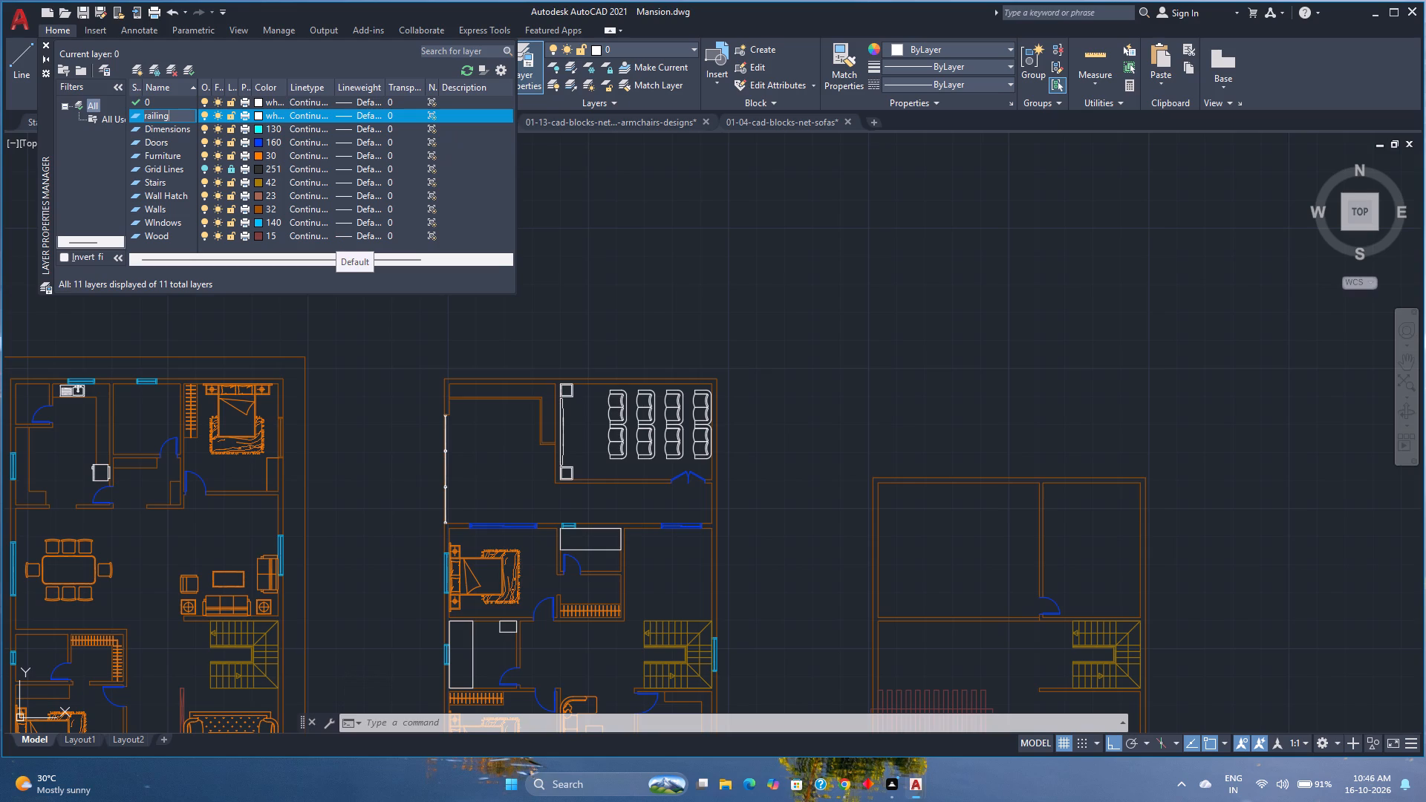
pyautogui.press('Left')
pyautogui.press('Left')
pyautogui.press('Left')
pyautogui.press('Left')
pyautogui.press('Left')
pyautogui.press('Left')
pyautogui.press('Left')
pyautogui.press('Left')
pyautogui.press('Left')
pyautogui.press('Left')
pyautogui.press('Right')
pyautogui.press('BackSpace')
pyautogui.hotkey('shift', 'r')
pyautogui.press('Return')
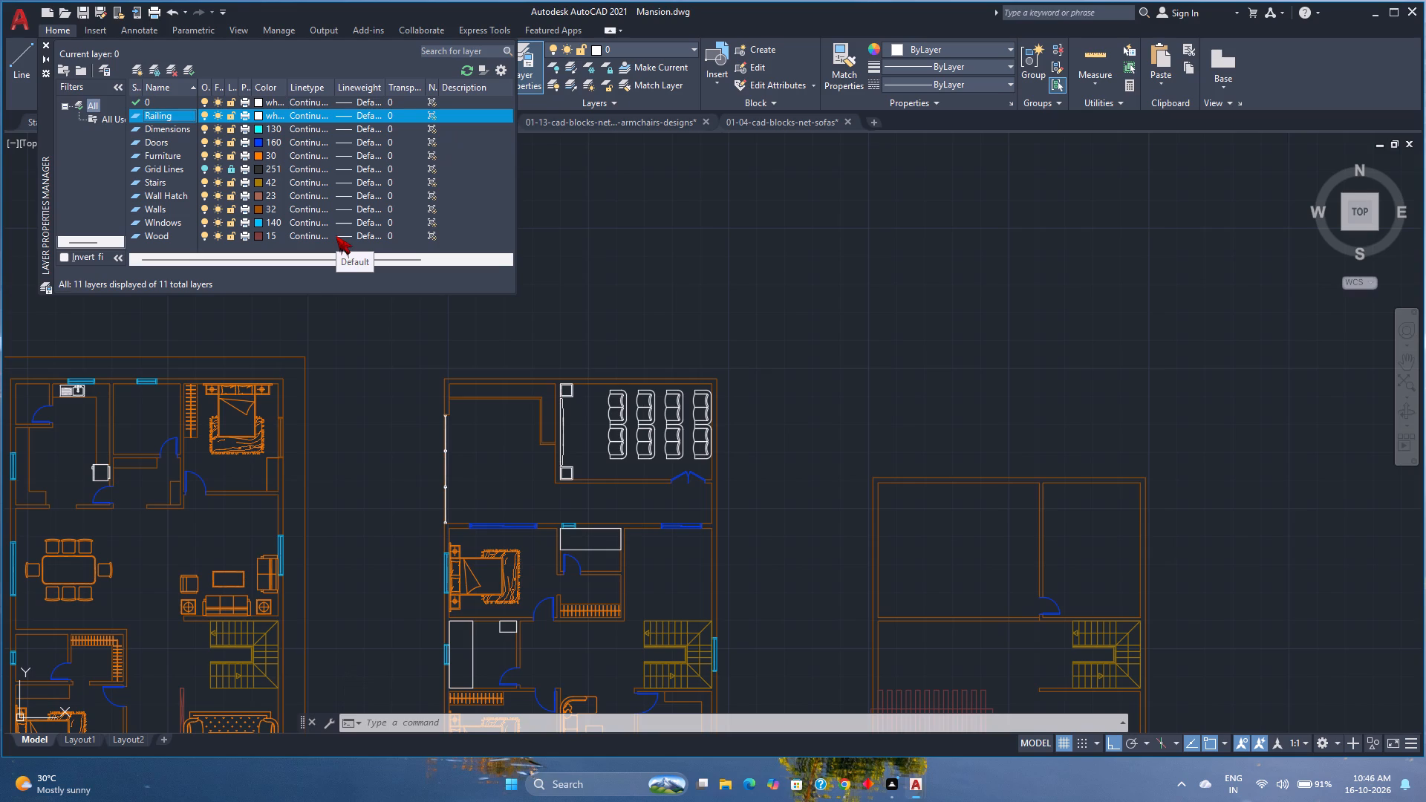
# Set the Railing layer's colour to index 132 and close the layer properties manager.
pyautogui.click(258, 113)
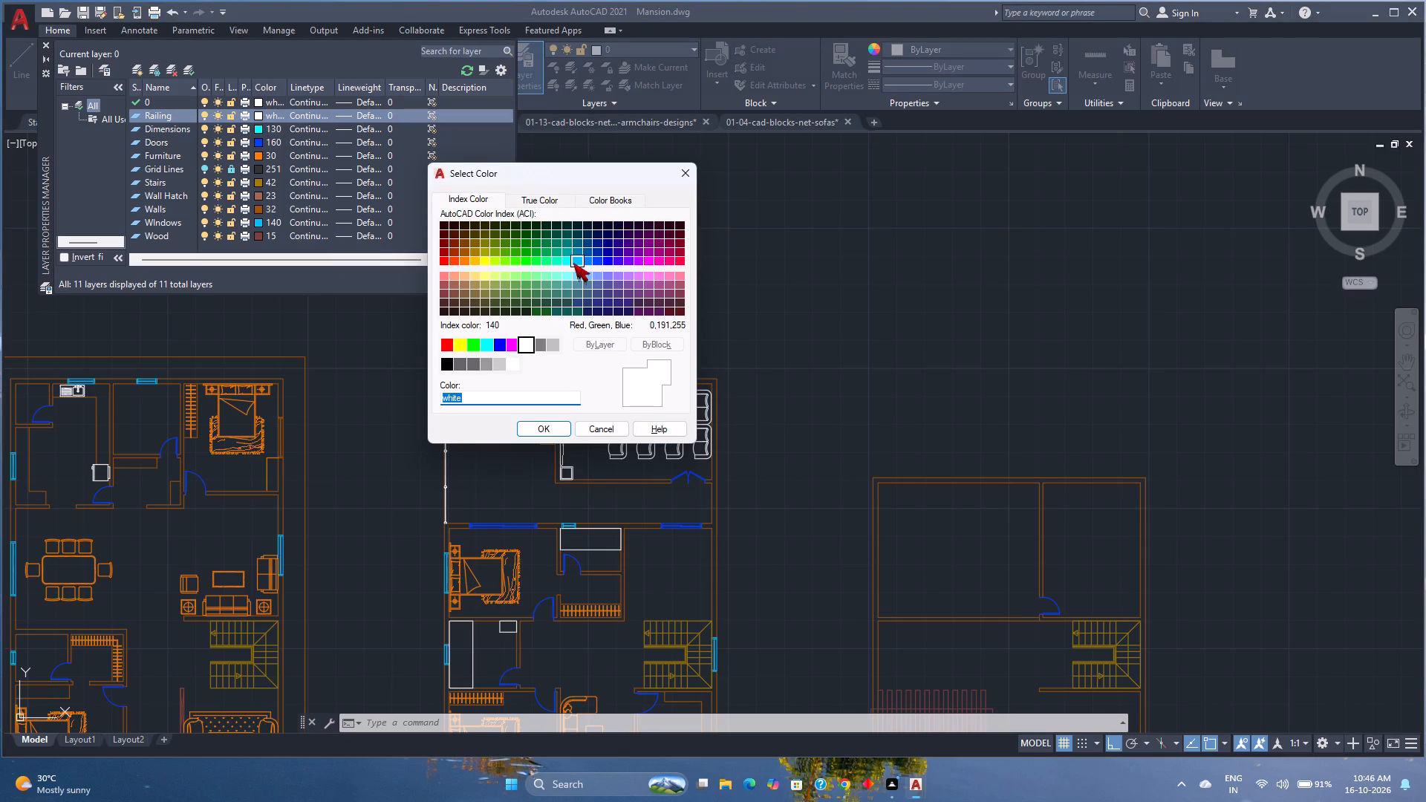
pyautogui.click(576, 259)
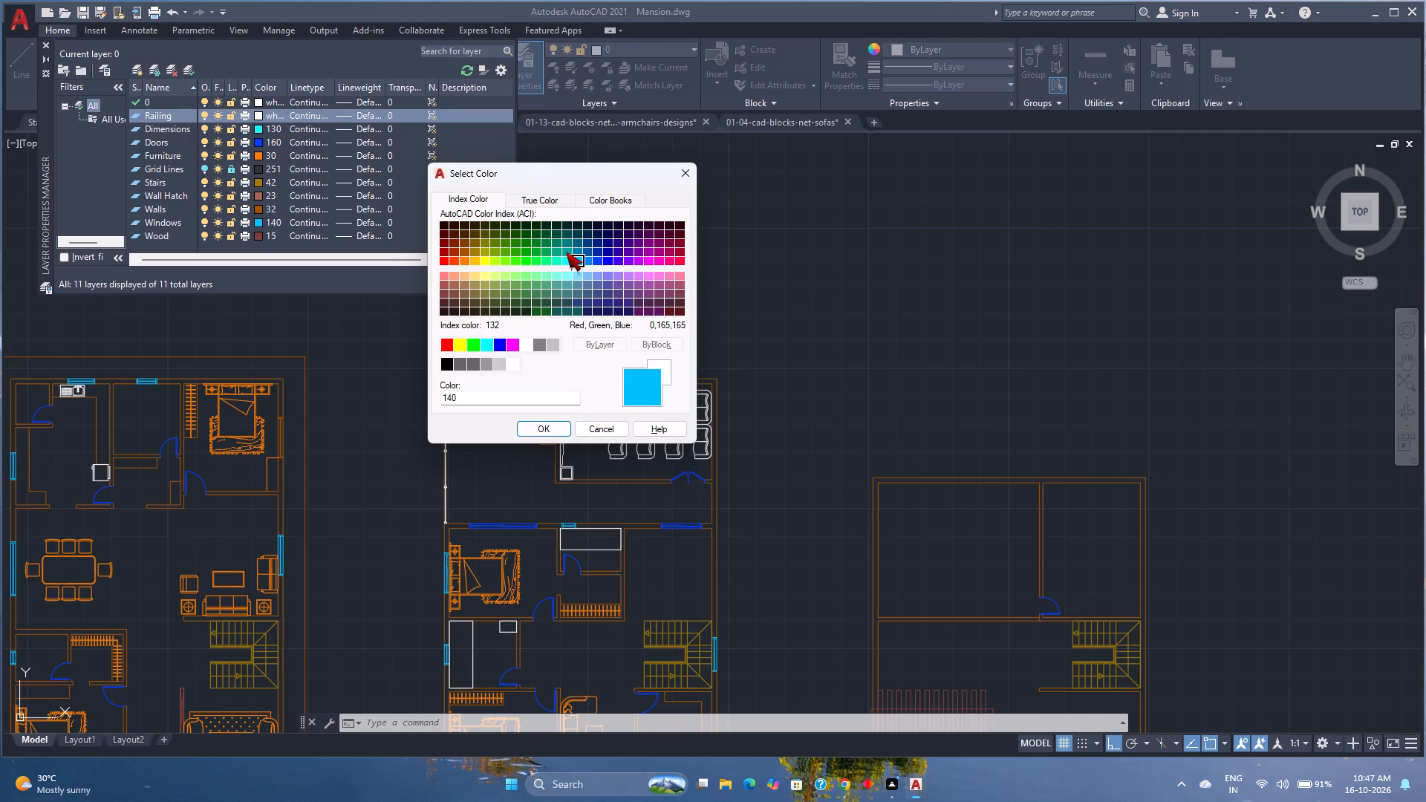
pyautogui.click(566, 252)
pyautogui.click(530, 430)
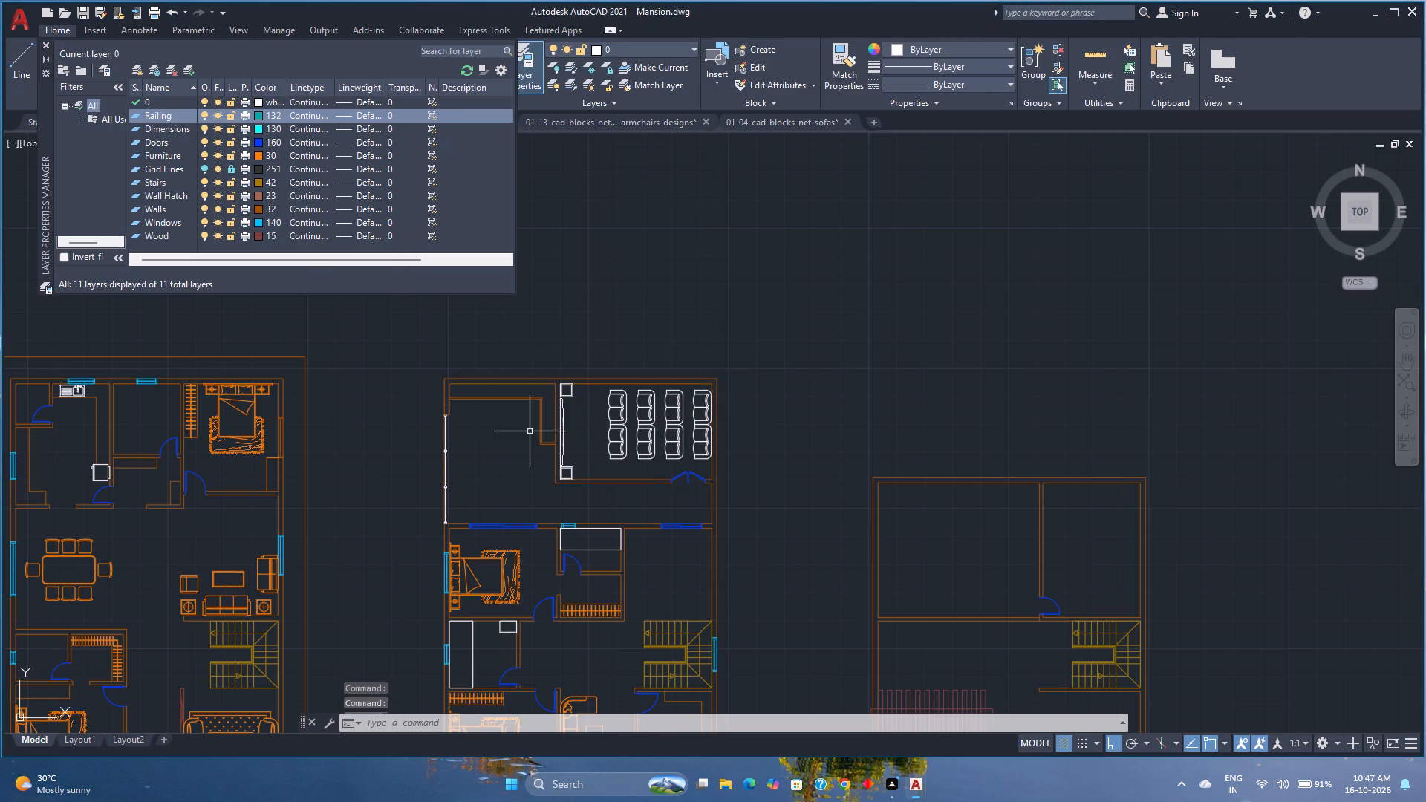
pyautogui.click(47, 47)
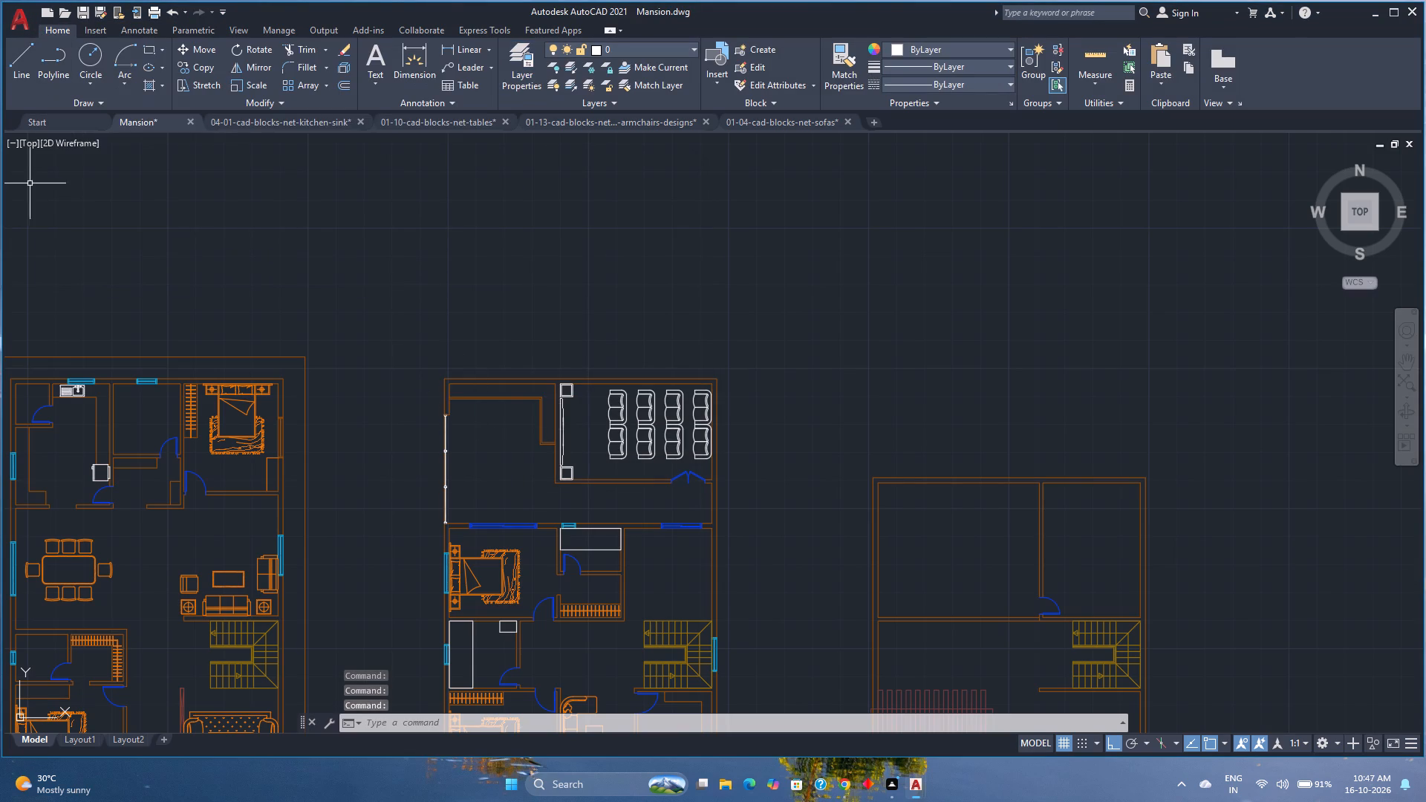
# Move the grouped west railing of the middle floor plan onto the Railing layer.
pyautogui.click(458, 514)
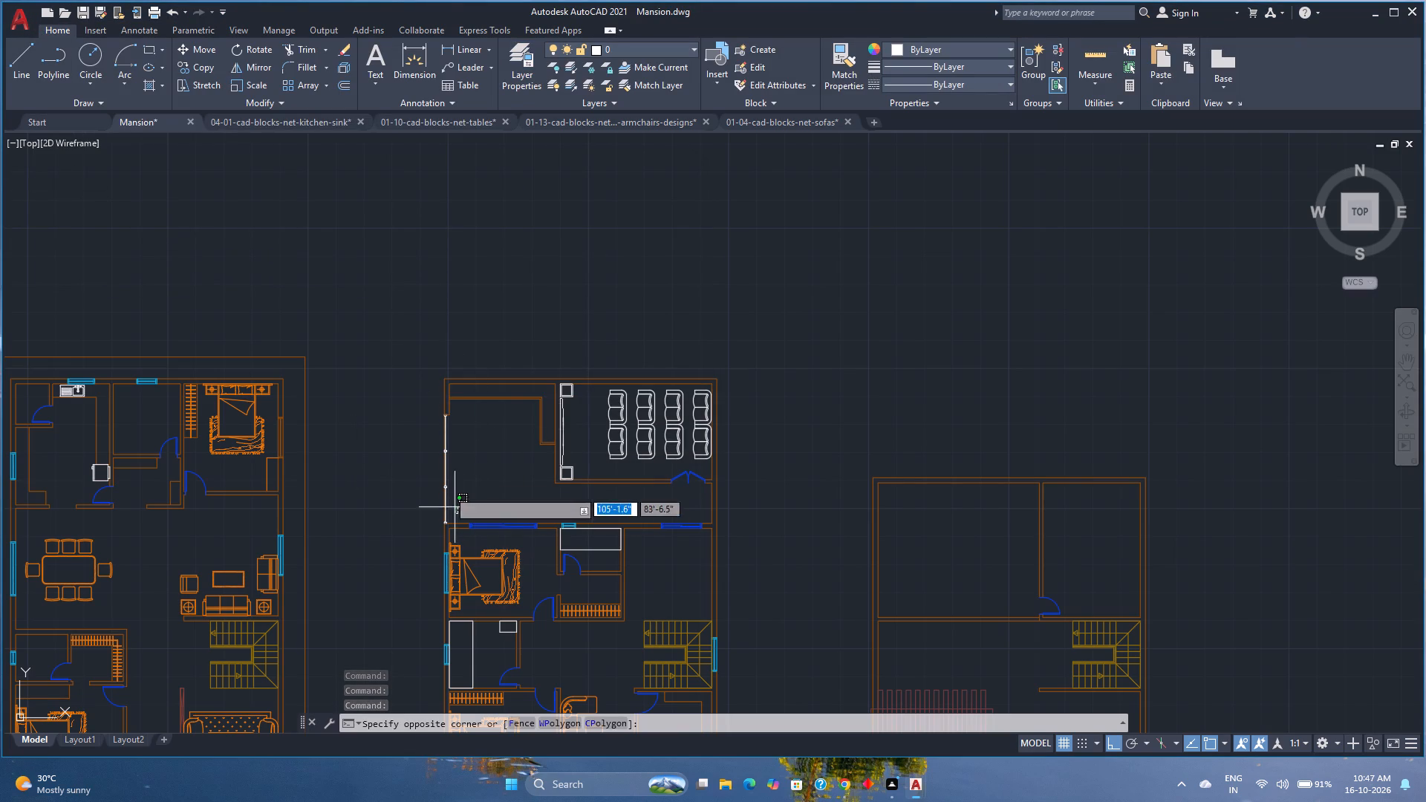
pyautogui.click(415, 443)
pyautogui.press('Escape')
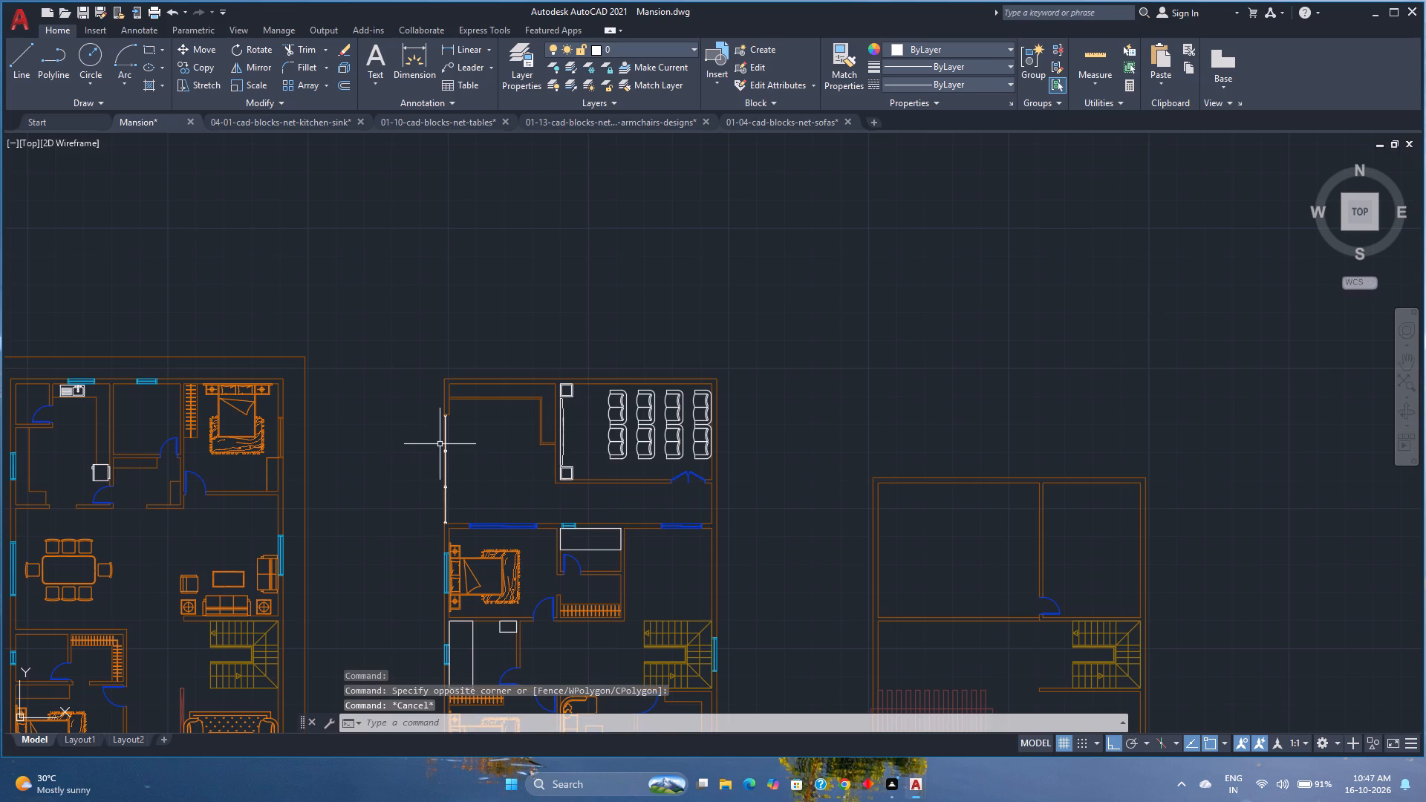
pyautogui.scroll(3, 440, 444)
pyautogui.click(463, 474)
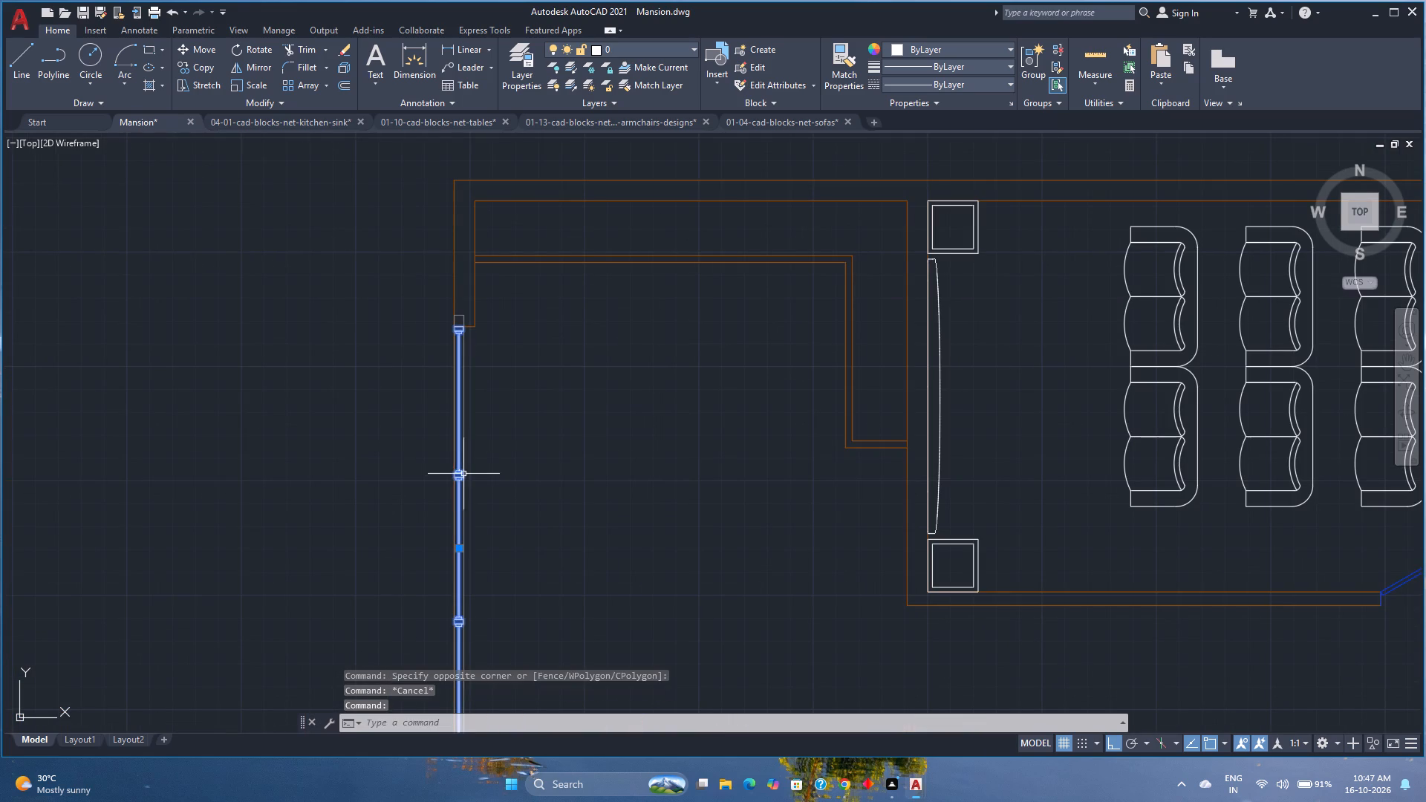
pyautogui.click(628, 46)
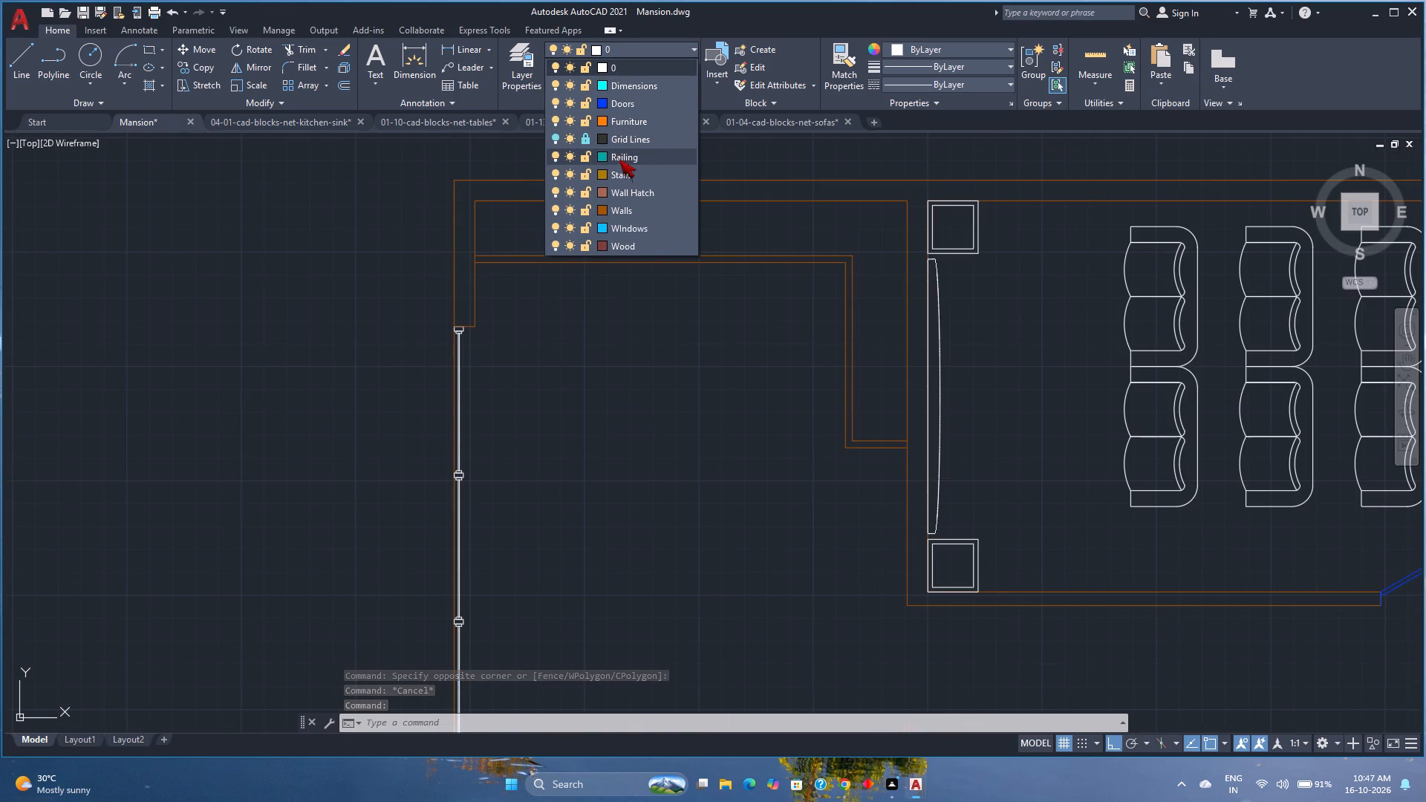
pyautogui.click(619, 157)
pyautogui.press('Escape')
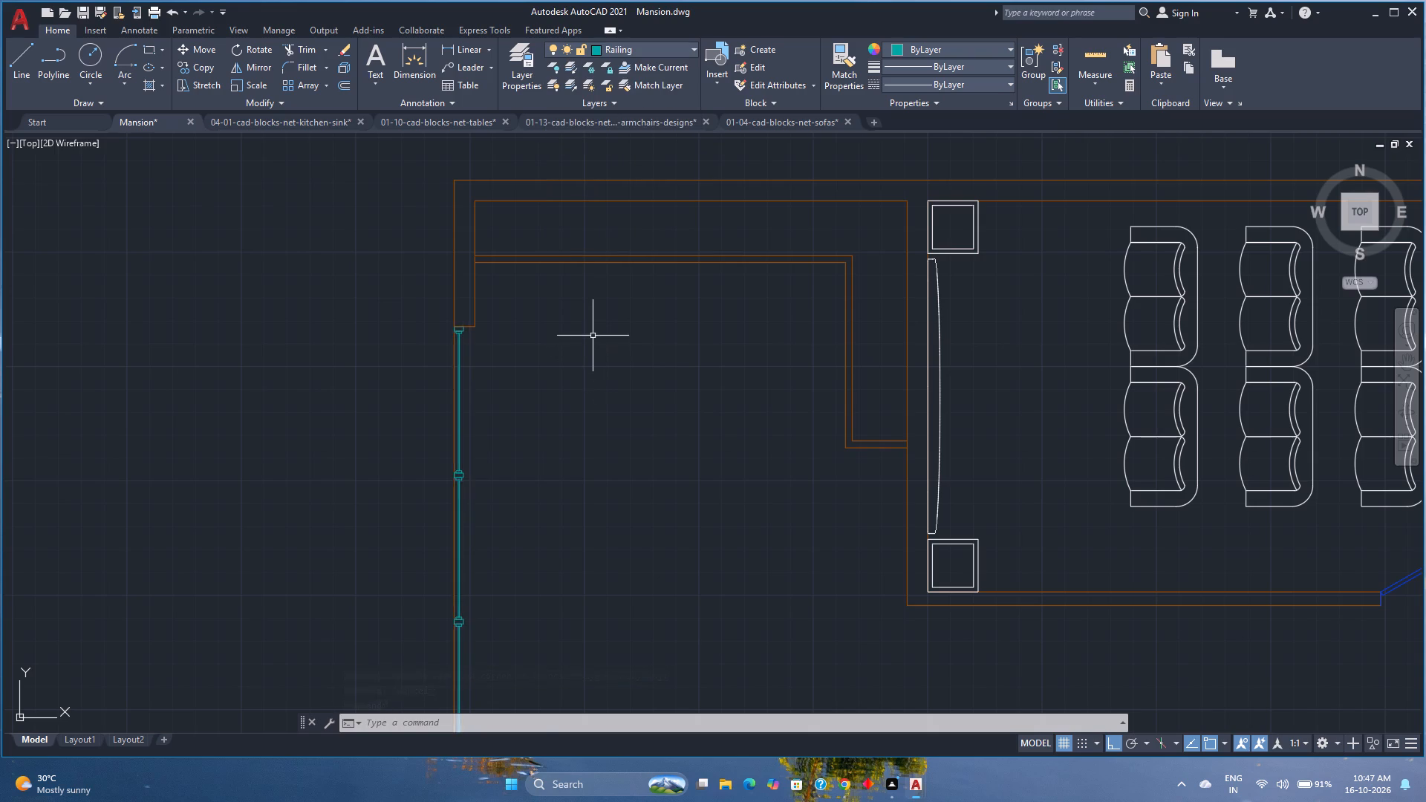
# Save the mansion drawing.
pyautogui.scroll(-4, 593, 336)
pyautogui.scroll(2, 611, 362)
pyautogui.moveTo(608, 358); pyautogui.dragTo(538, 337, button='middle')
pyautogui.middleClick(533, 333)
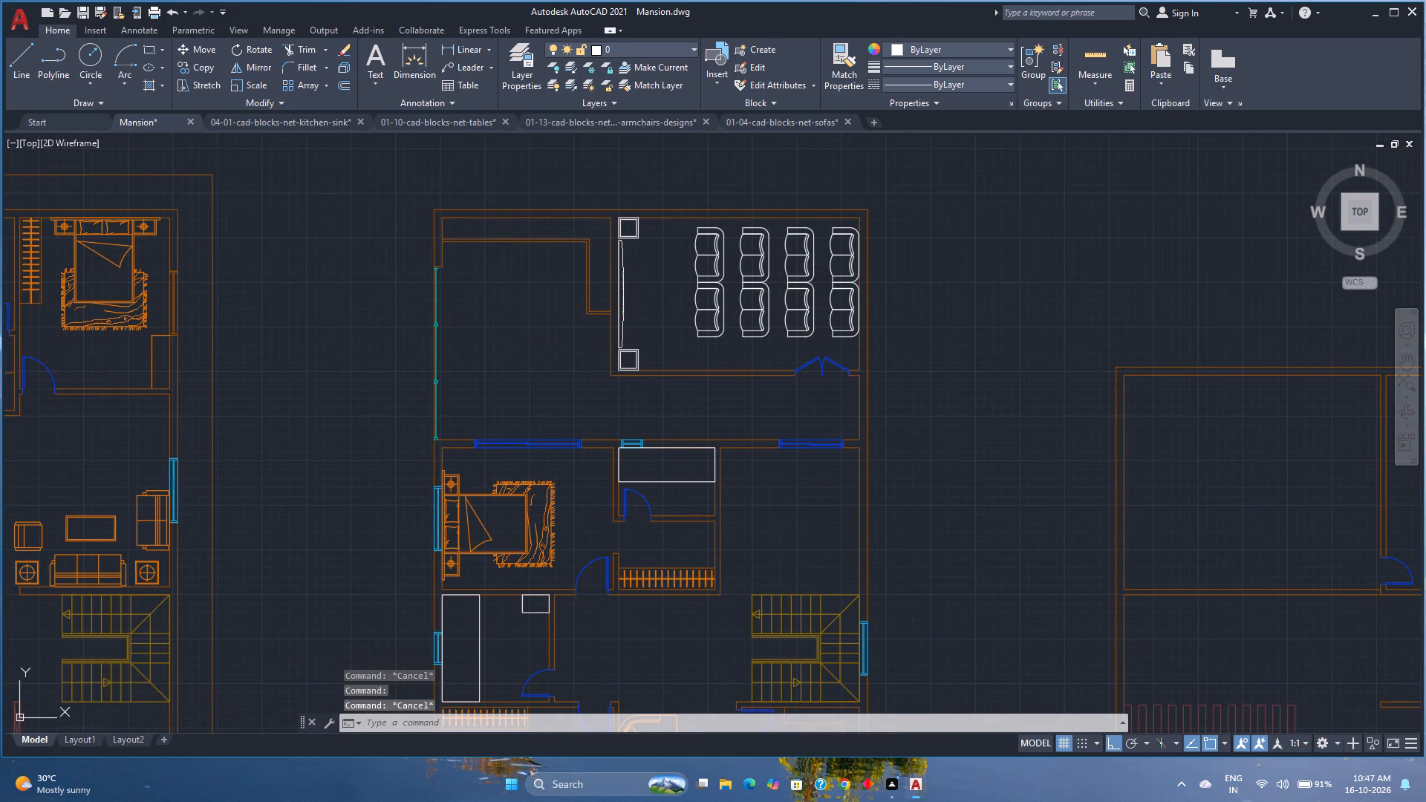
pyautogui.hotkey('ctrl', 's')
pyautogui.scroll(-1, 512, 309)
pyautogui.moveTo(512, 309); pyautogui.dragTo(394, 255, button='middle')
pyautogui.middleClick(394, 255)
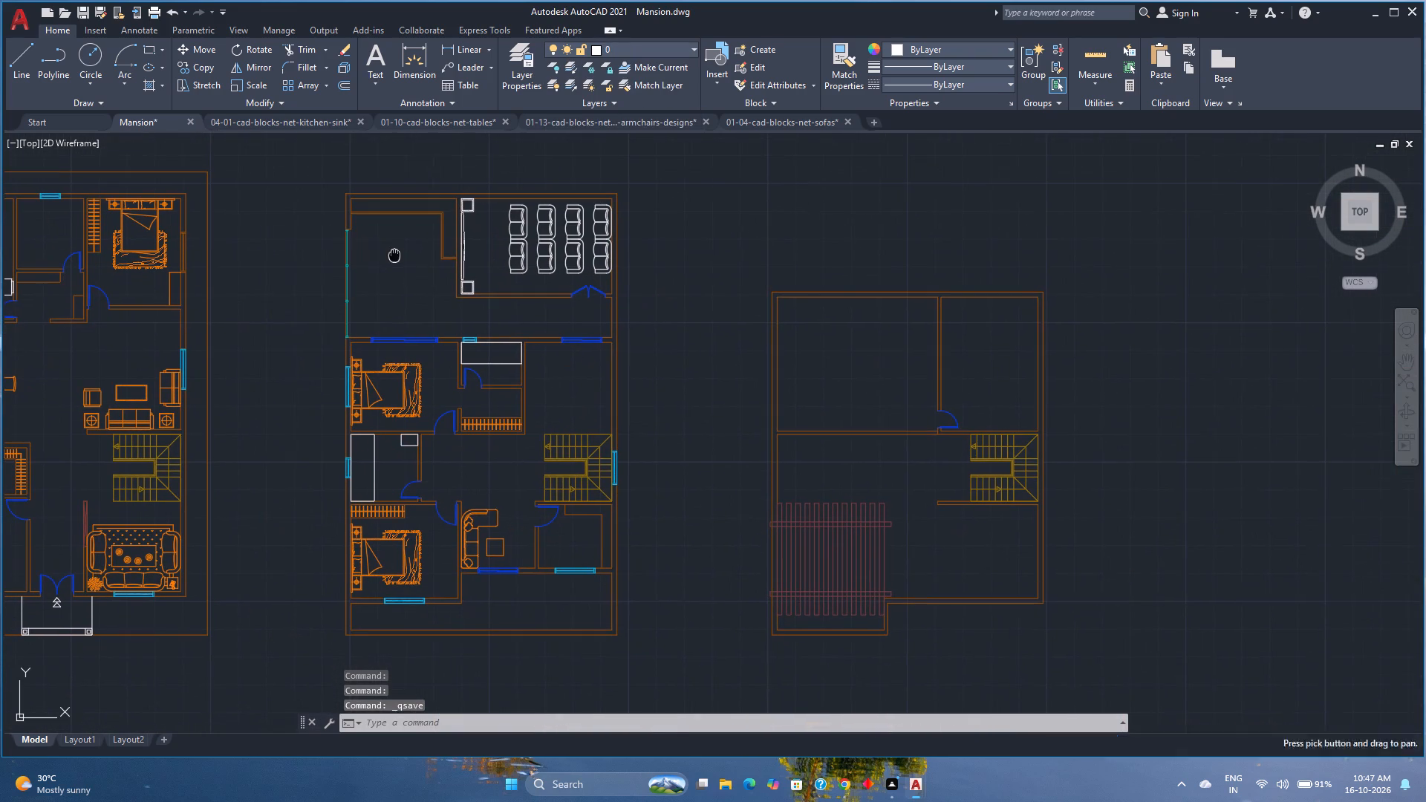
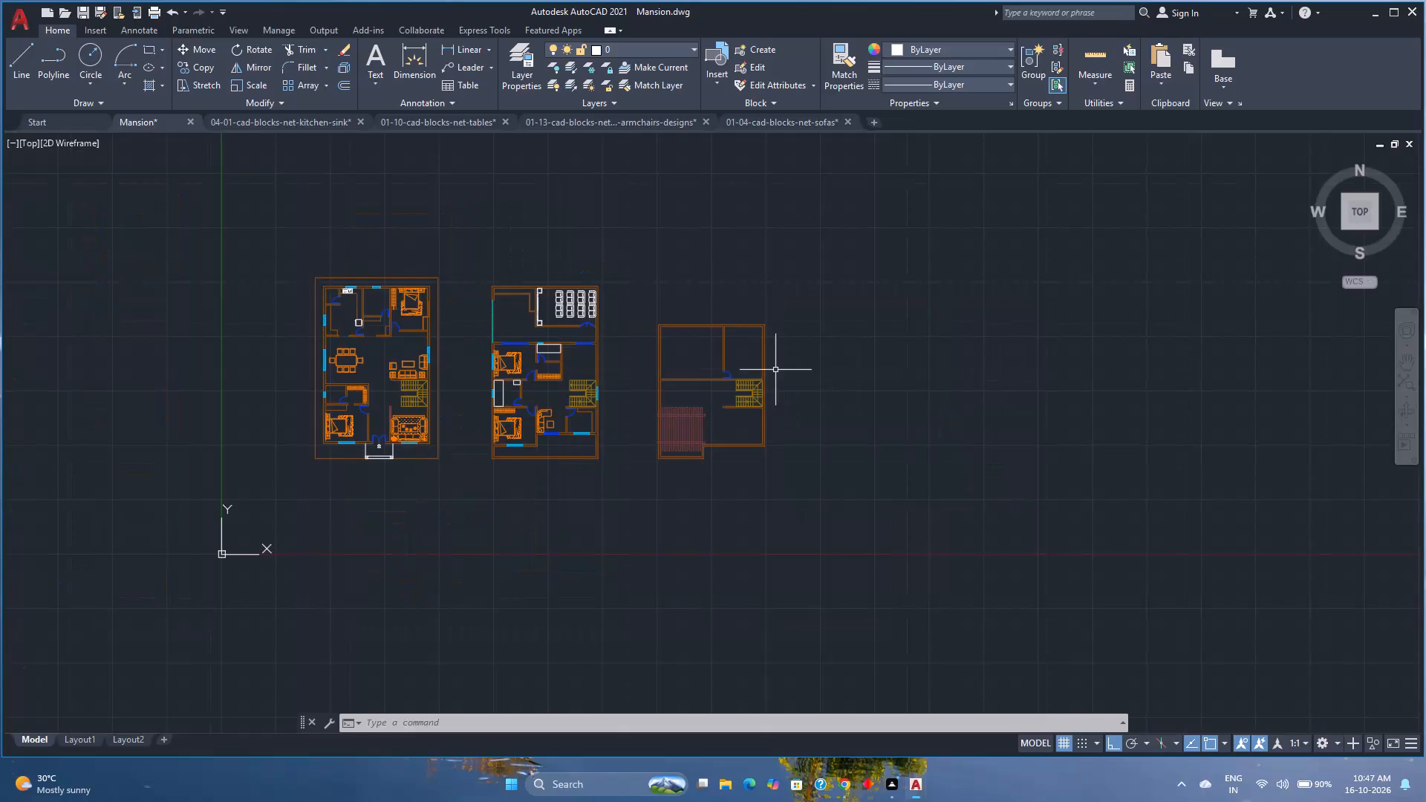
# Move the eight two-seat sofas in the middle floor plan's home theatre room onto the Furniture layer.
pyautogui.scroll(2, 709, 366)
pyautogui.moveTo(561, 347); pyautogui.dragTo(677, 381, button='middle')
pyautogui.middleClick(677, 381)
pyautogui.scroll(2, 531, 276)
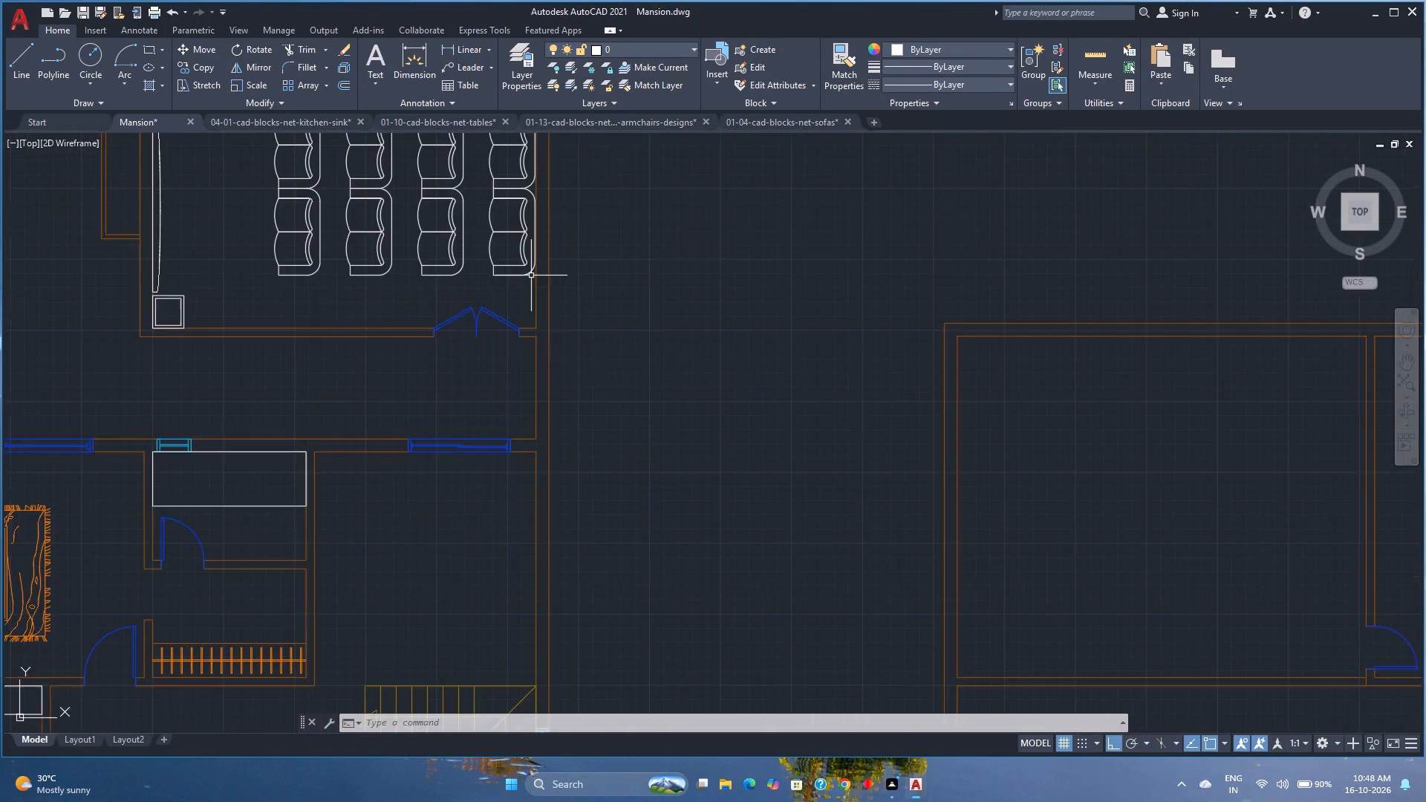
pyautogui.moveTo(531, 276); pyautogui.dragTo(700, 426, button='middle')
pyautogui.middleClick(700, 426)
pyautogui.click(685, 432)
pyautogui.click(411, 288)
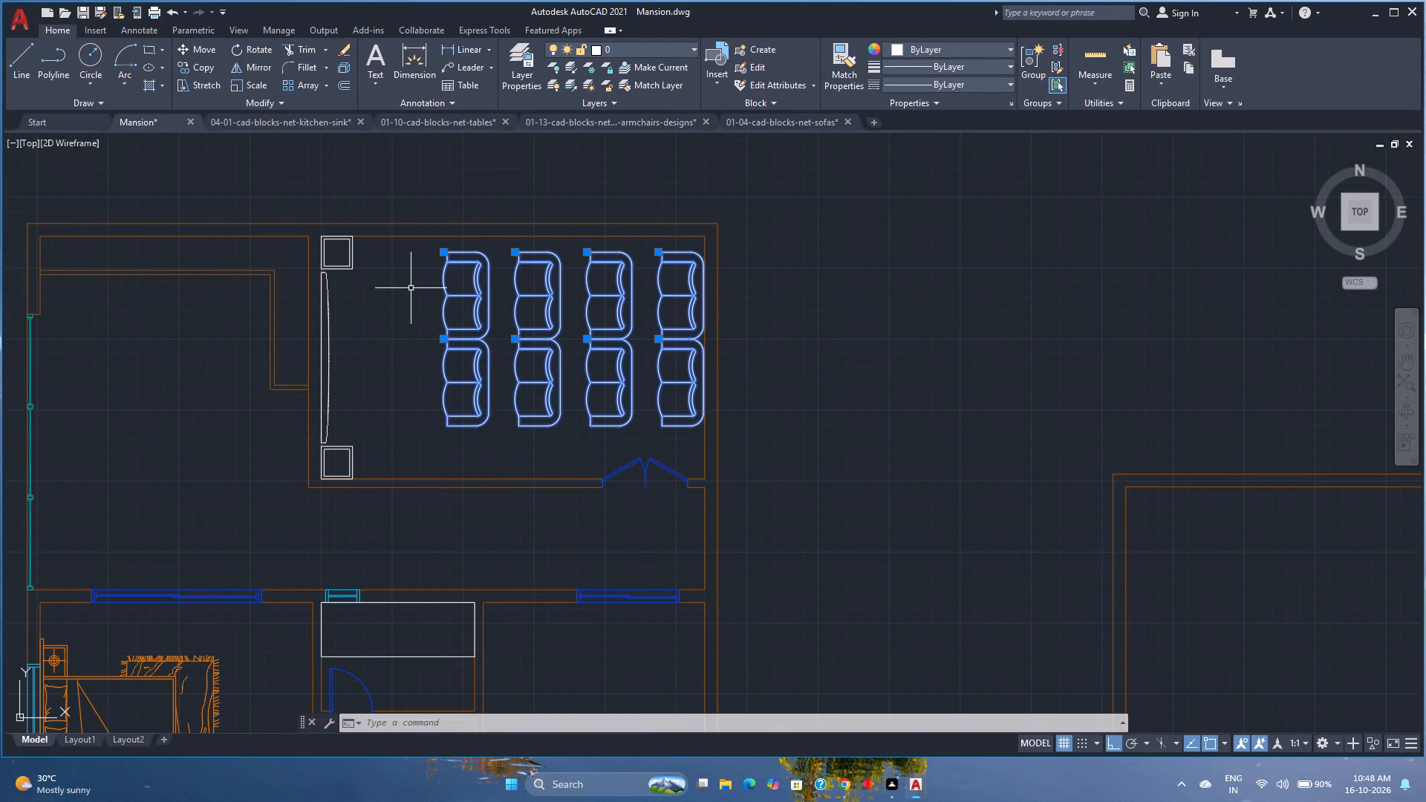
pyautogui.click(642, 48)
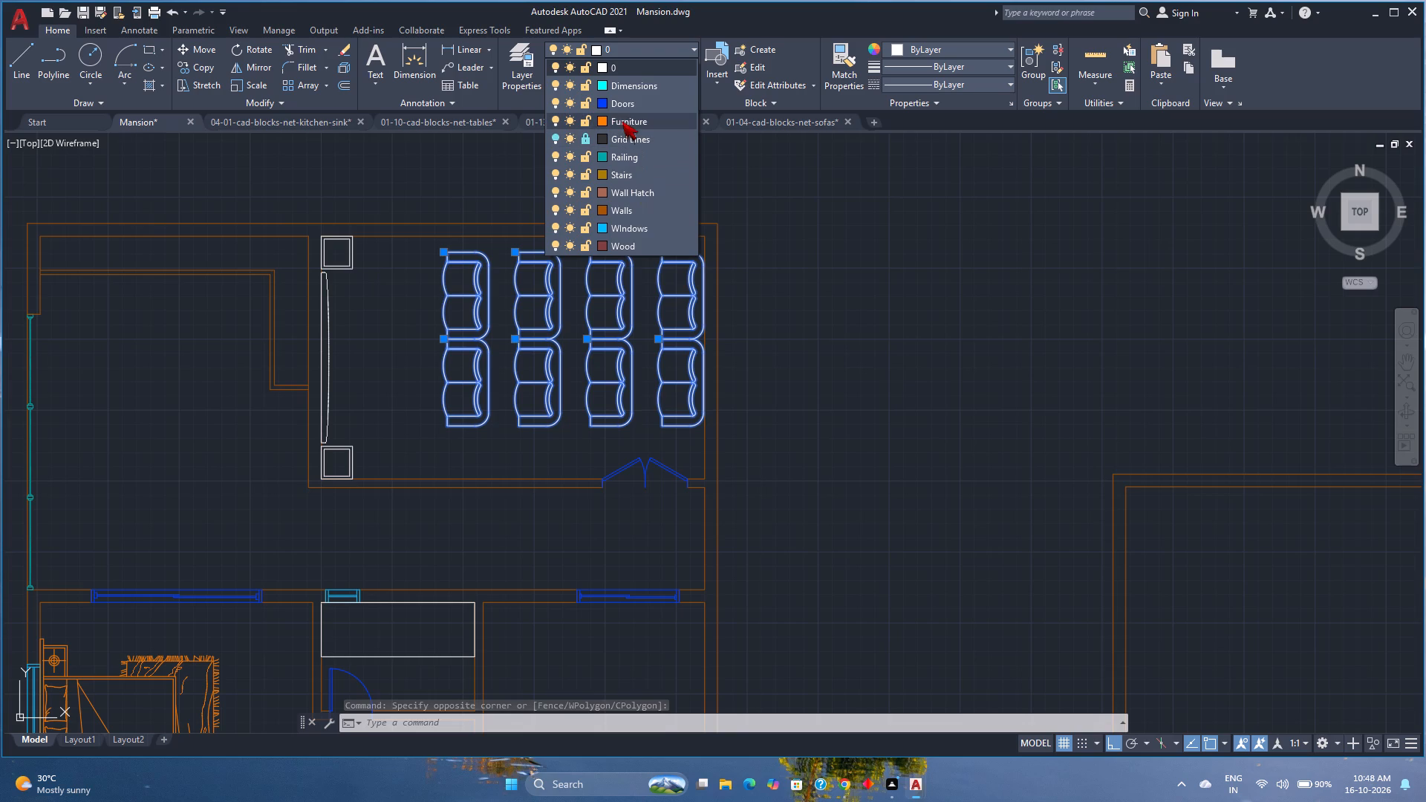
pyautogui.click(622, 121)
pyautogui.press('Escape')
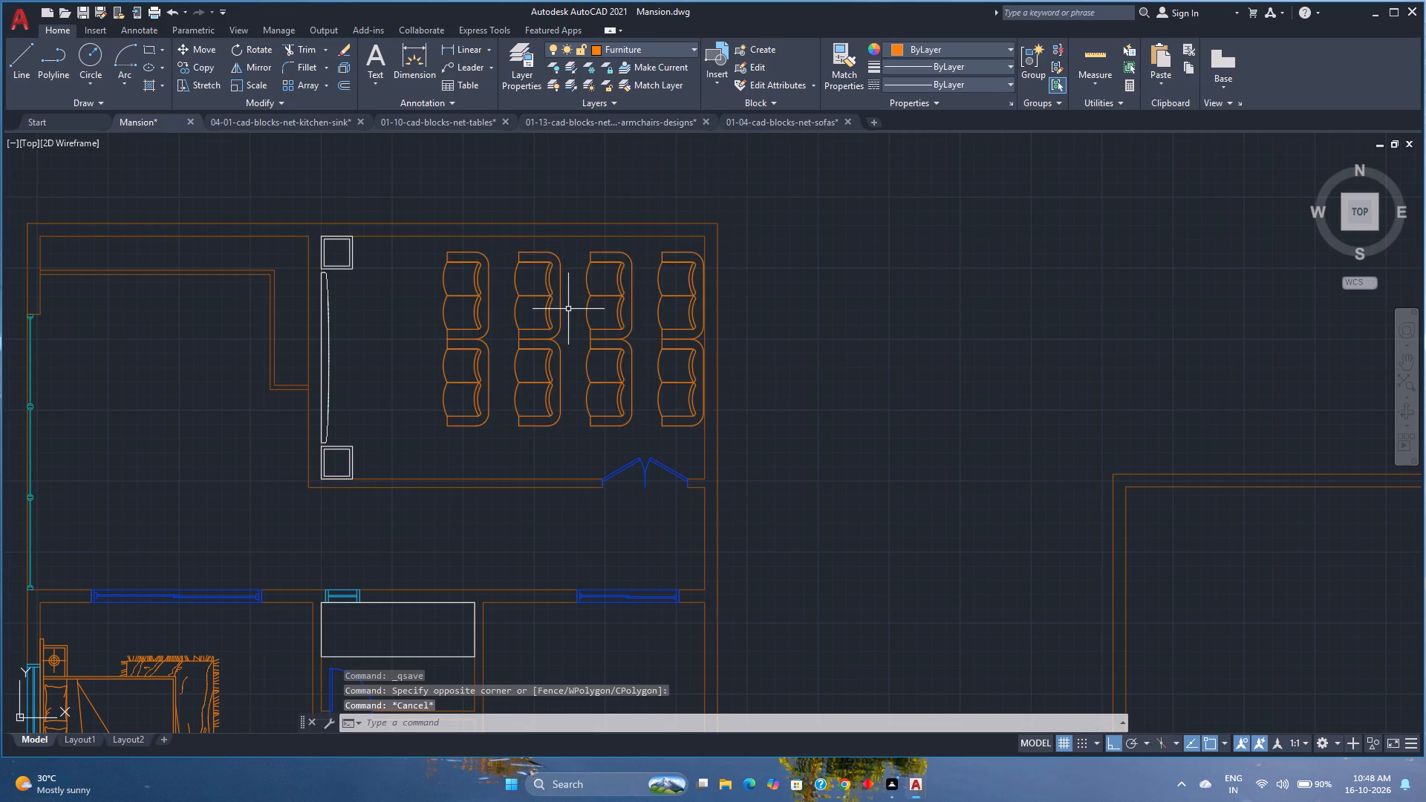
# Save the mansion drawing.
pyautogui.scroll(-3, 567, 310)
pyautogui.hotkey('ctrl', 's')
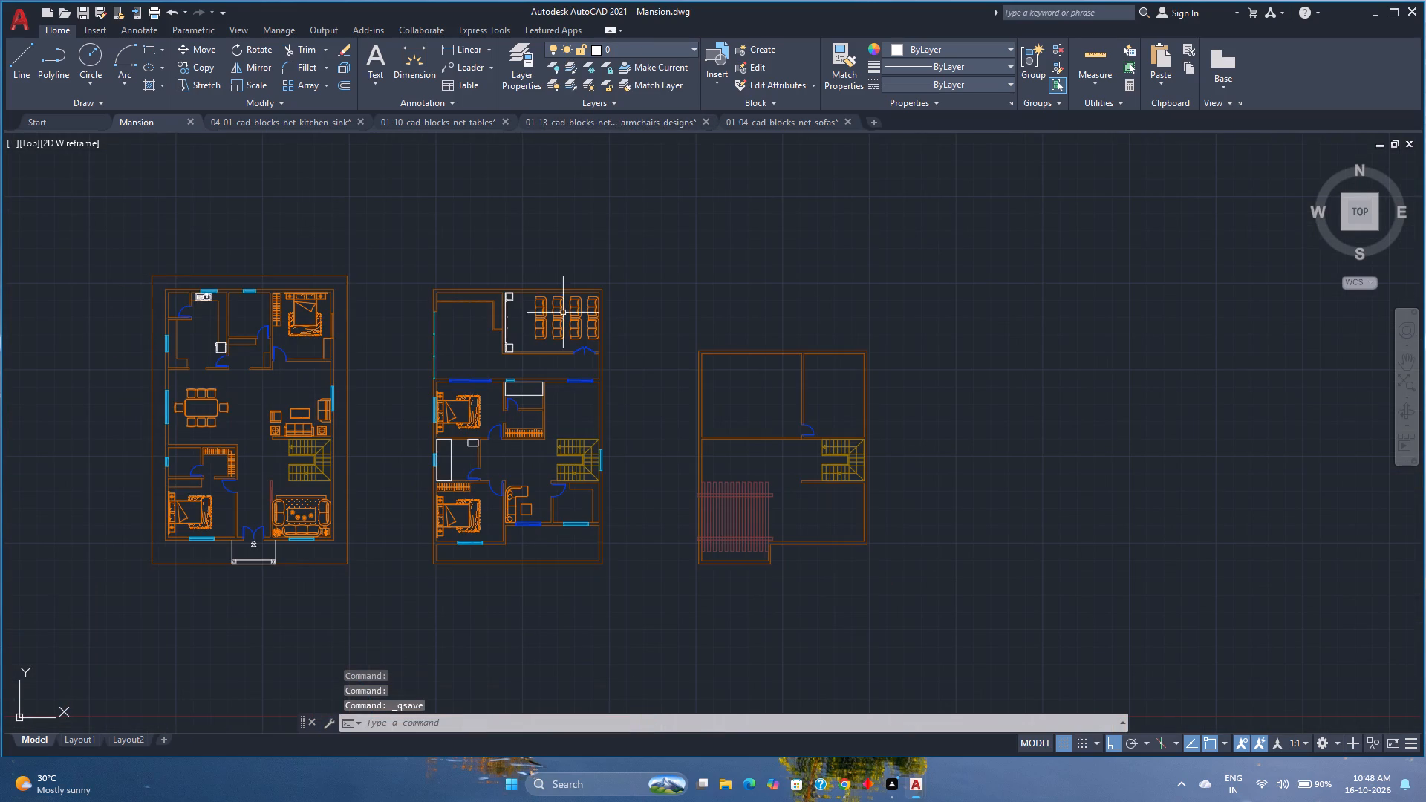
# Review the three floor plans, checking the layout of the rooms, walls and furniture.
pyautogui.scroll(1, 532, 372)
pyautogui.moveTo(531, 367); pyautogui.dragTo(555, 329, button='middle')
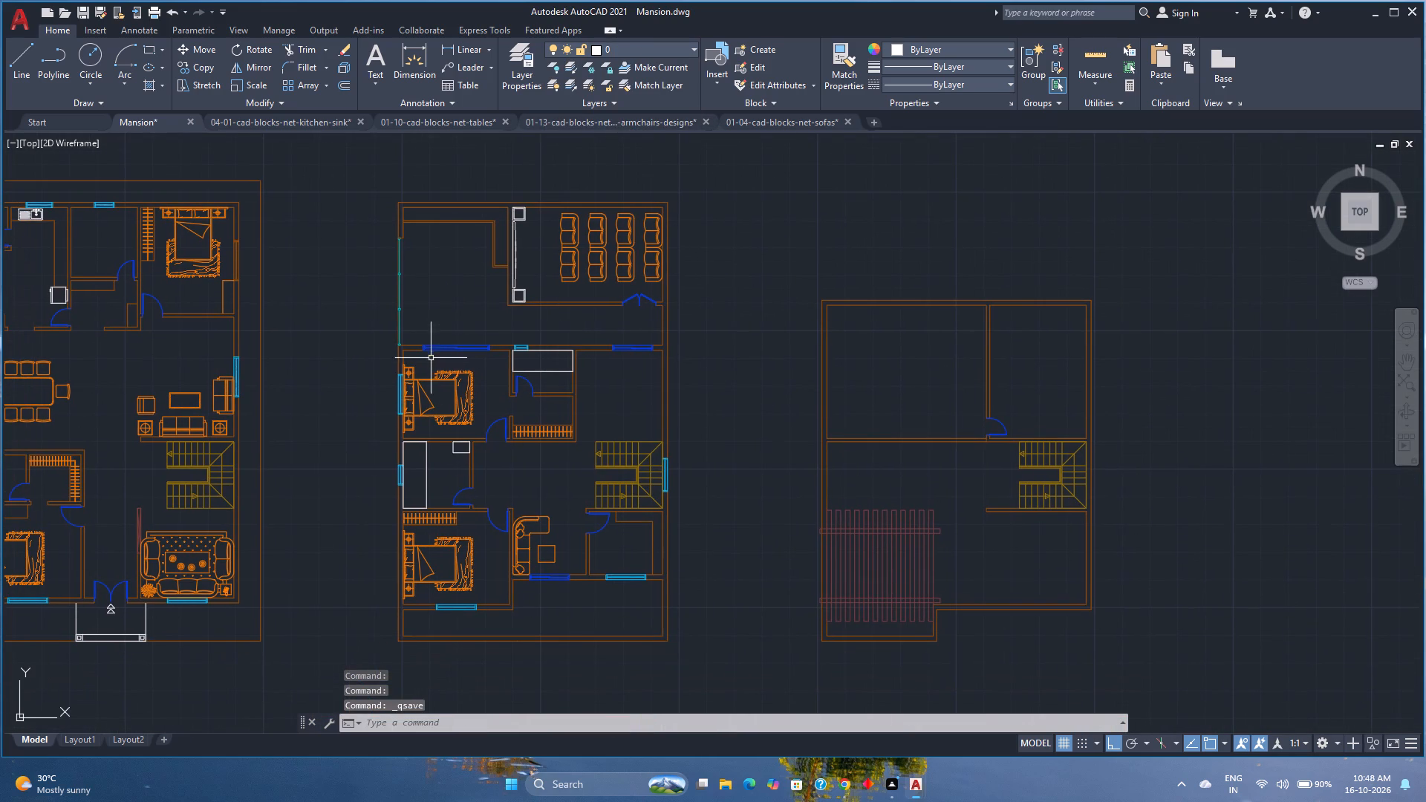
pyautogui.scroll(-1, 430, 354)
pyautogui.moveTo(413, 383); pyautogui.dragTo(463, 342, button='middle')
pyautogui.middleClick(465, 342)
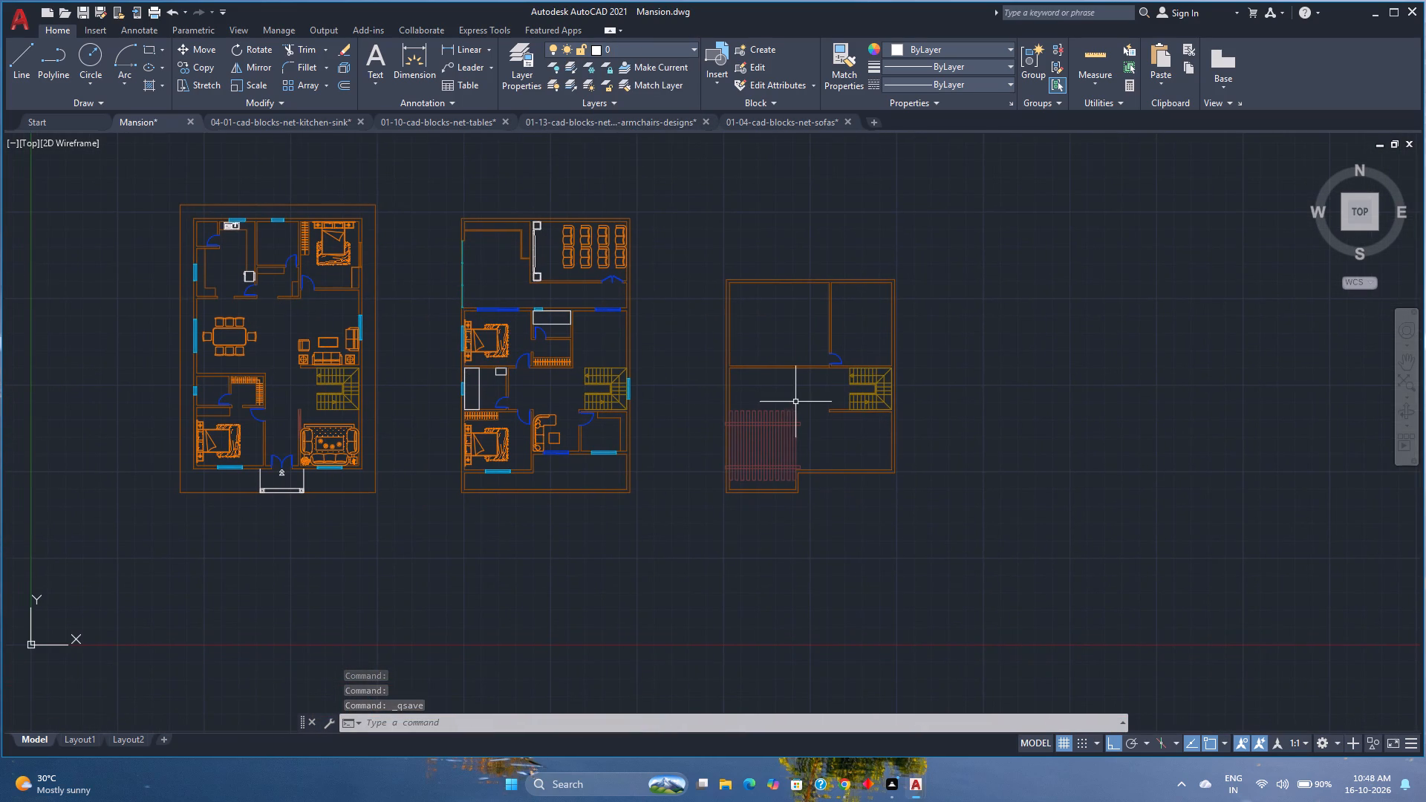
pyautogui.moveTo(795, 402); pyautogui.dragTo(669, 426, button='middle')
pyautogui.middleClick(669, 426)
pyautogui.scroll(2, 391, 386)
pyautogui.scroll(-1, 391, 383)
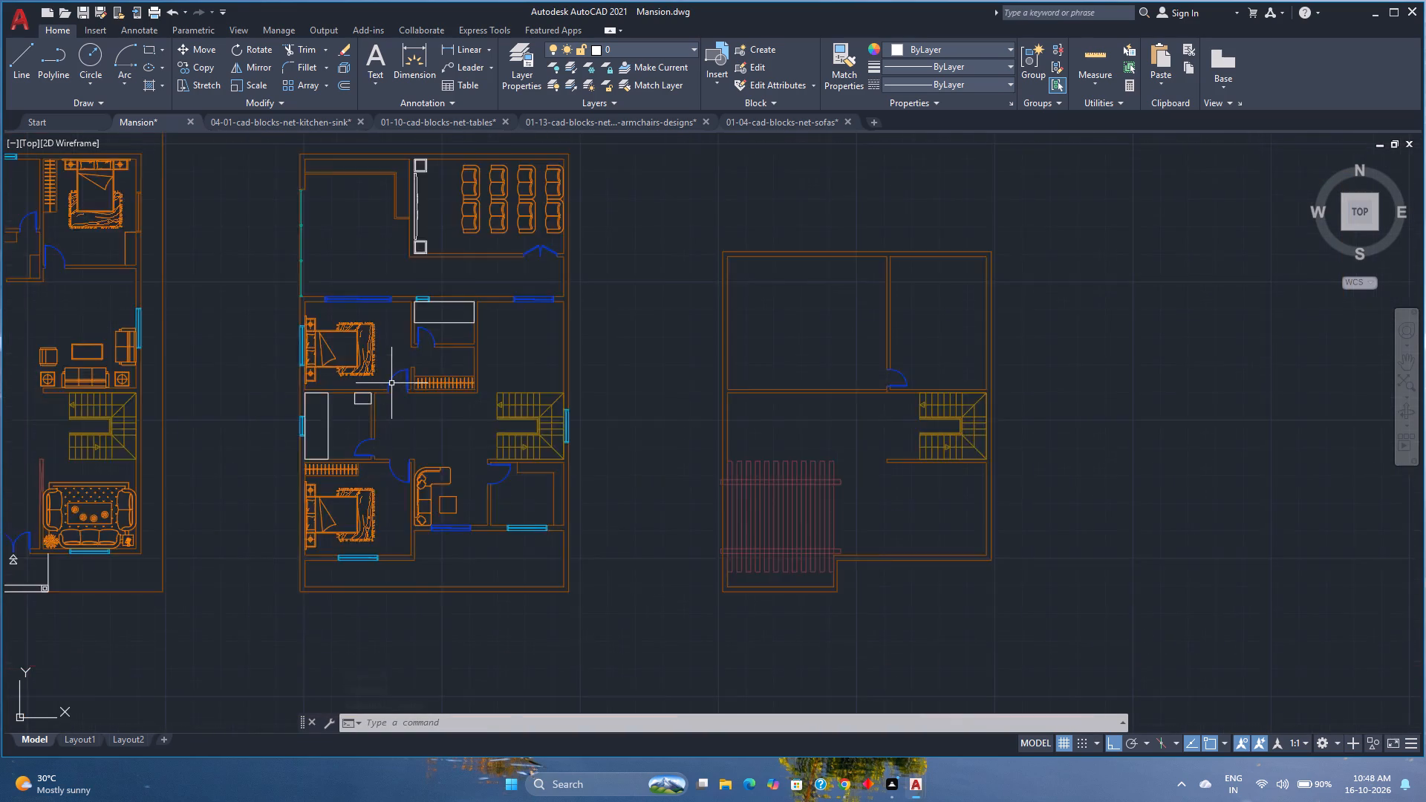
pyautogui.scroll(-1, 391, 383)
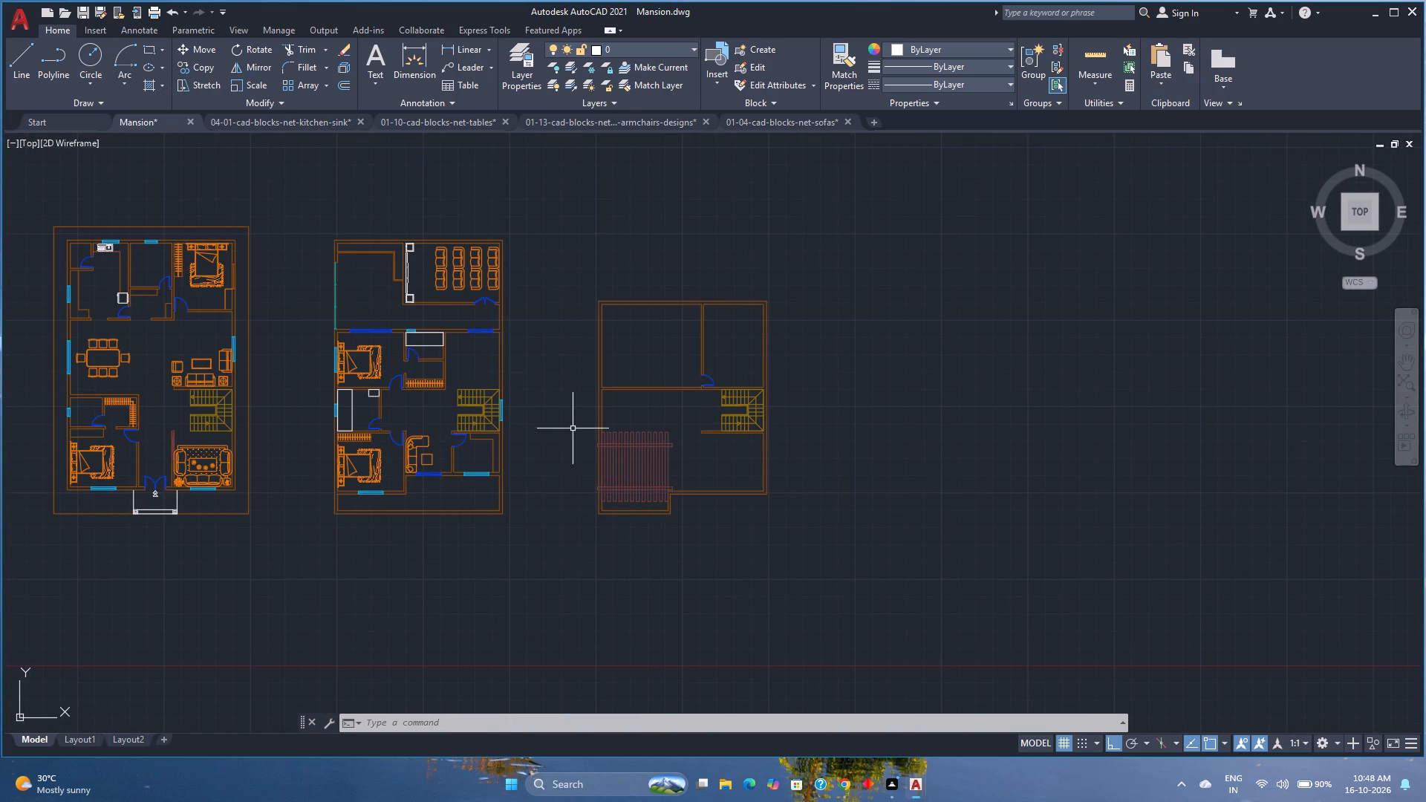
# Turn off the Dimensions, Doors, Furniture, Railing, Stairs, Windows and Wood layers, keeping the Walls layer on.
pyautogui.click(617, 52)
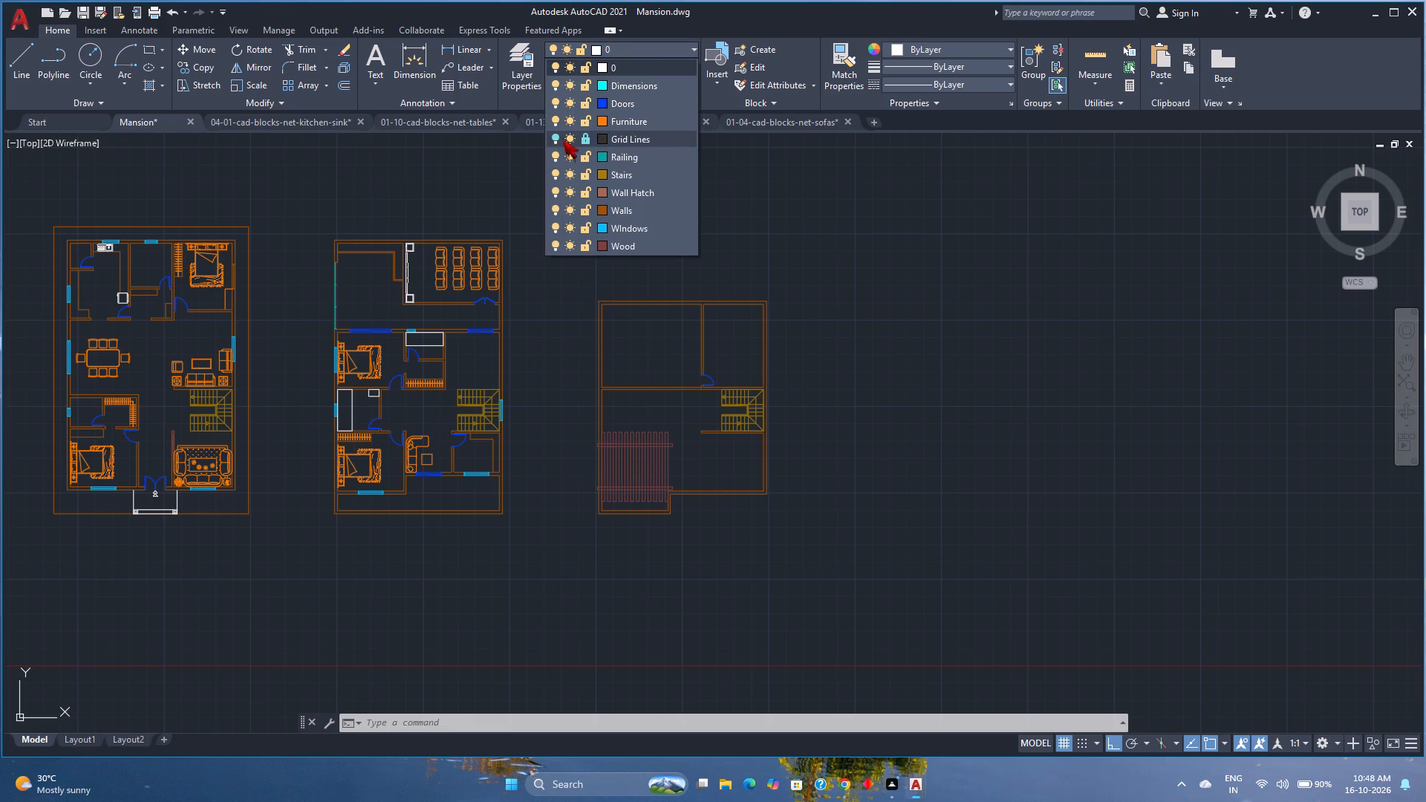
pyautogui.click(554, 85)
pyautogui.click(557, 102)
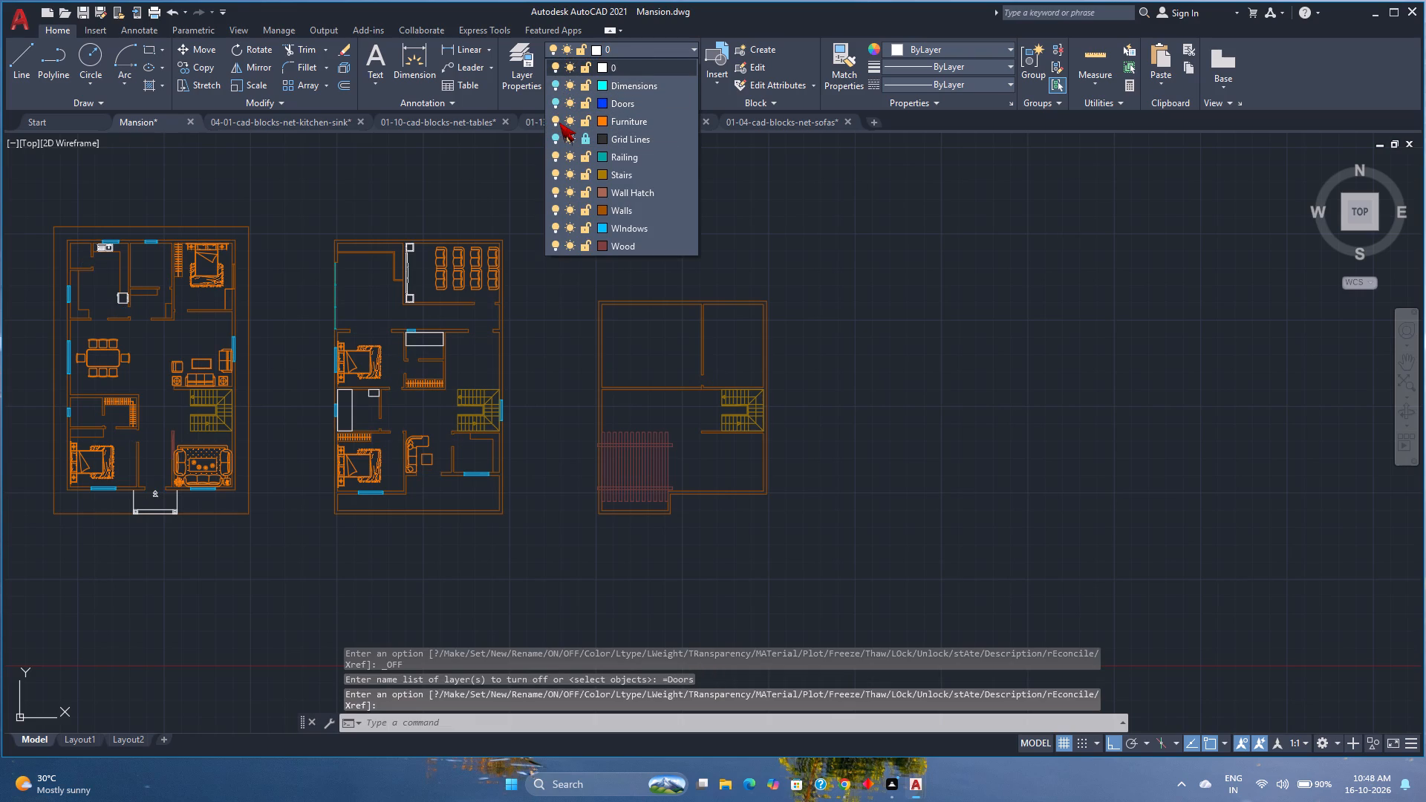
pyautogui.click(553, 121)
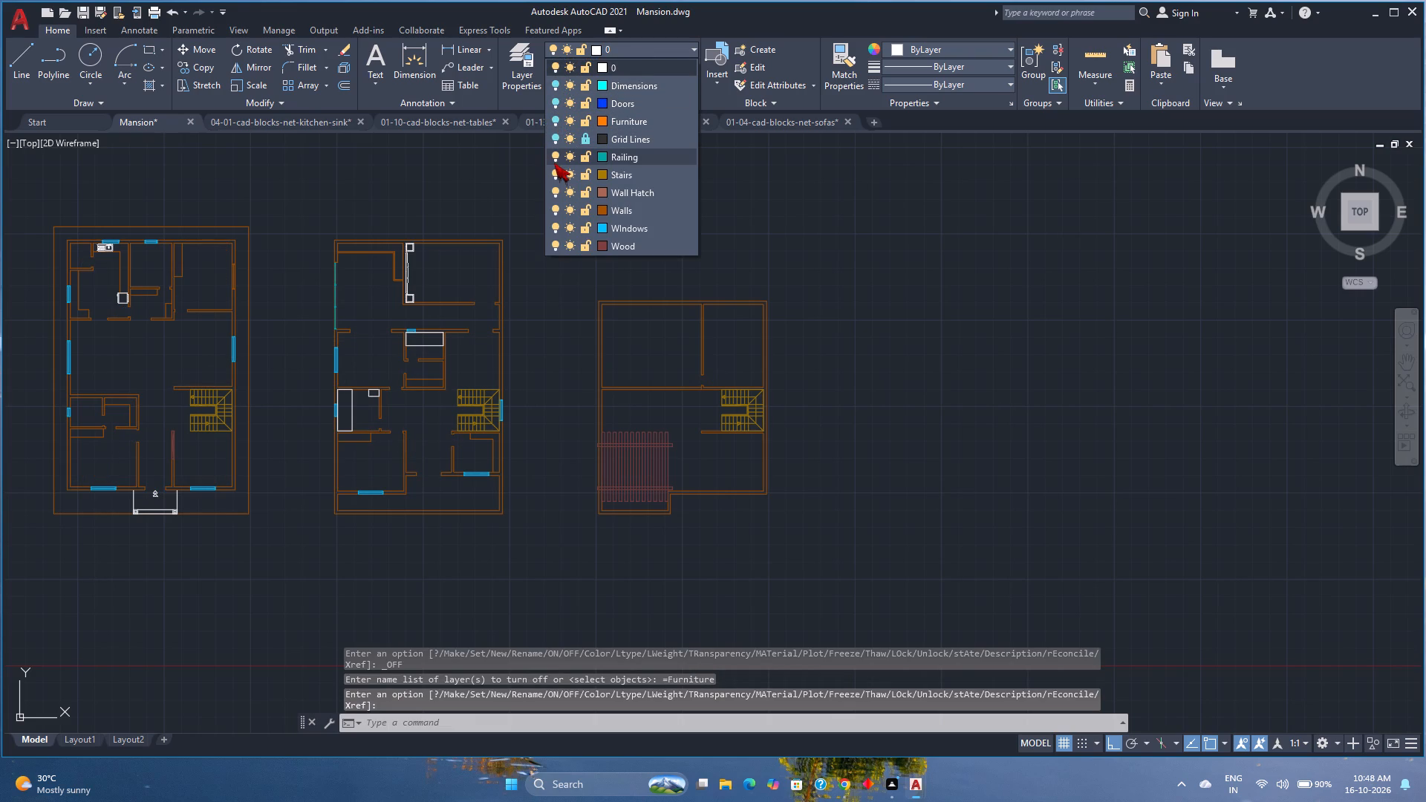
pyautogui.click(553, 160)
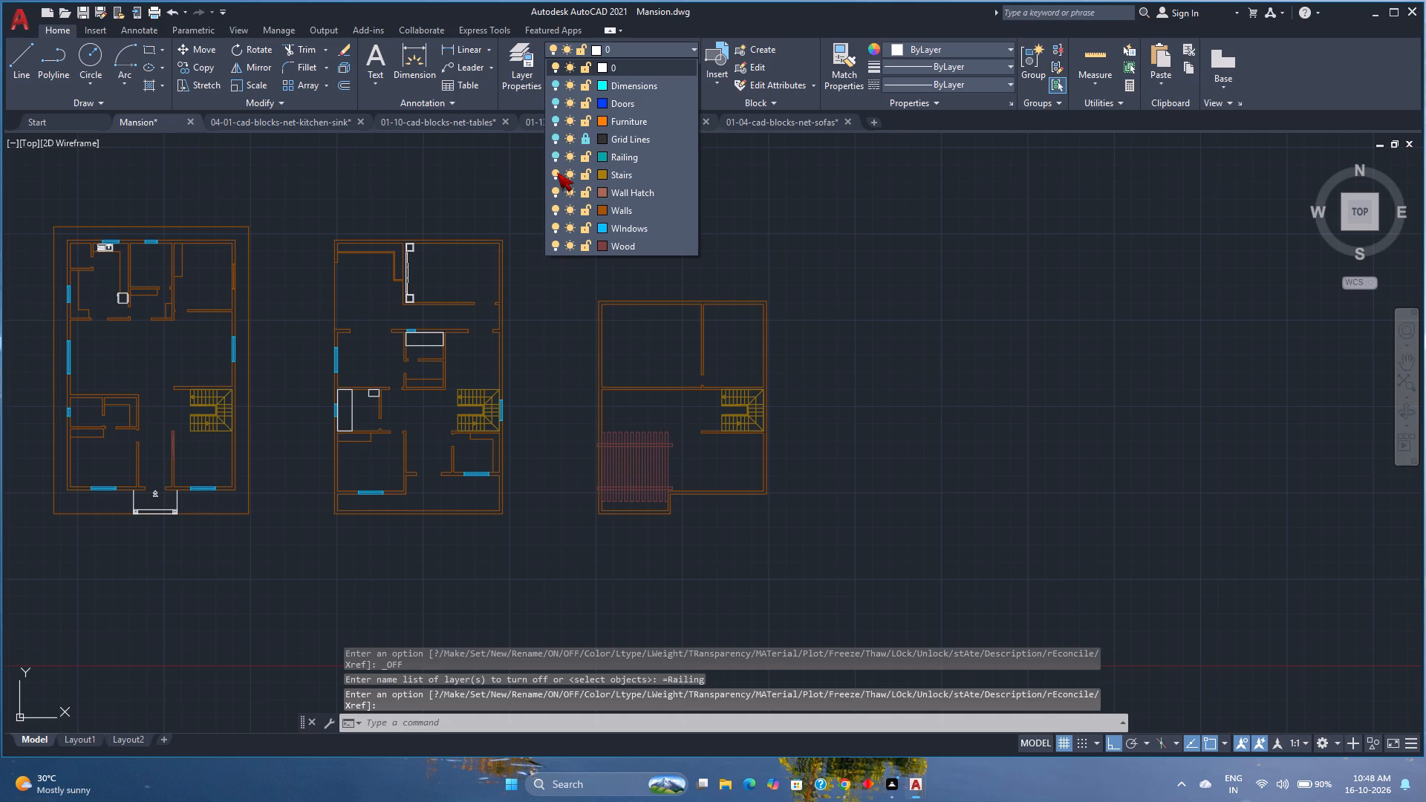
pyautogui.click(556, 173)
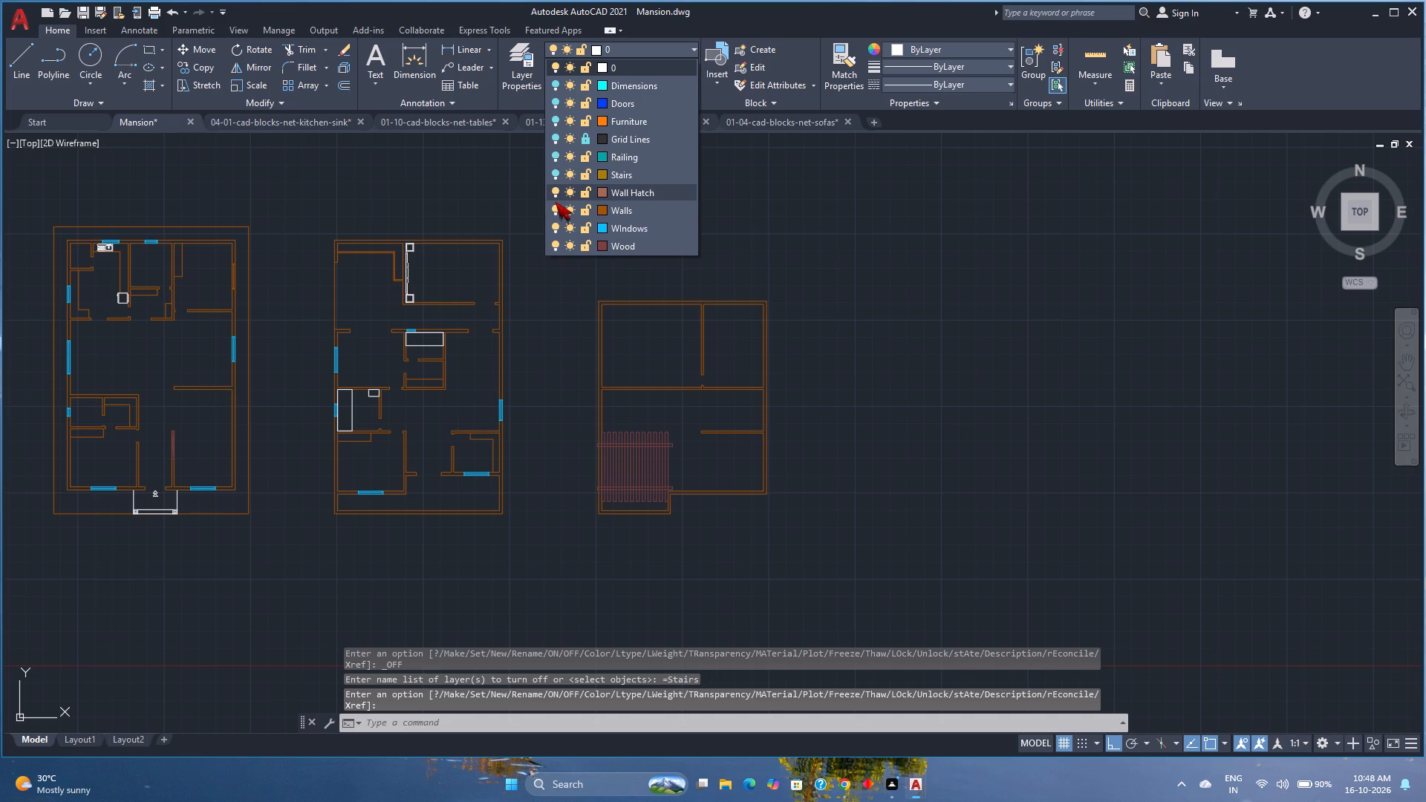
pyautogui.click(559, 207)
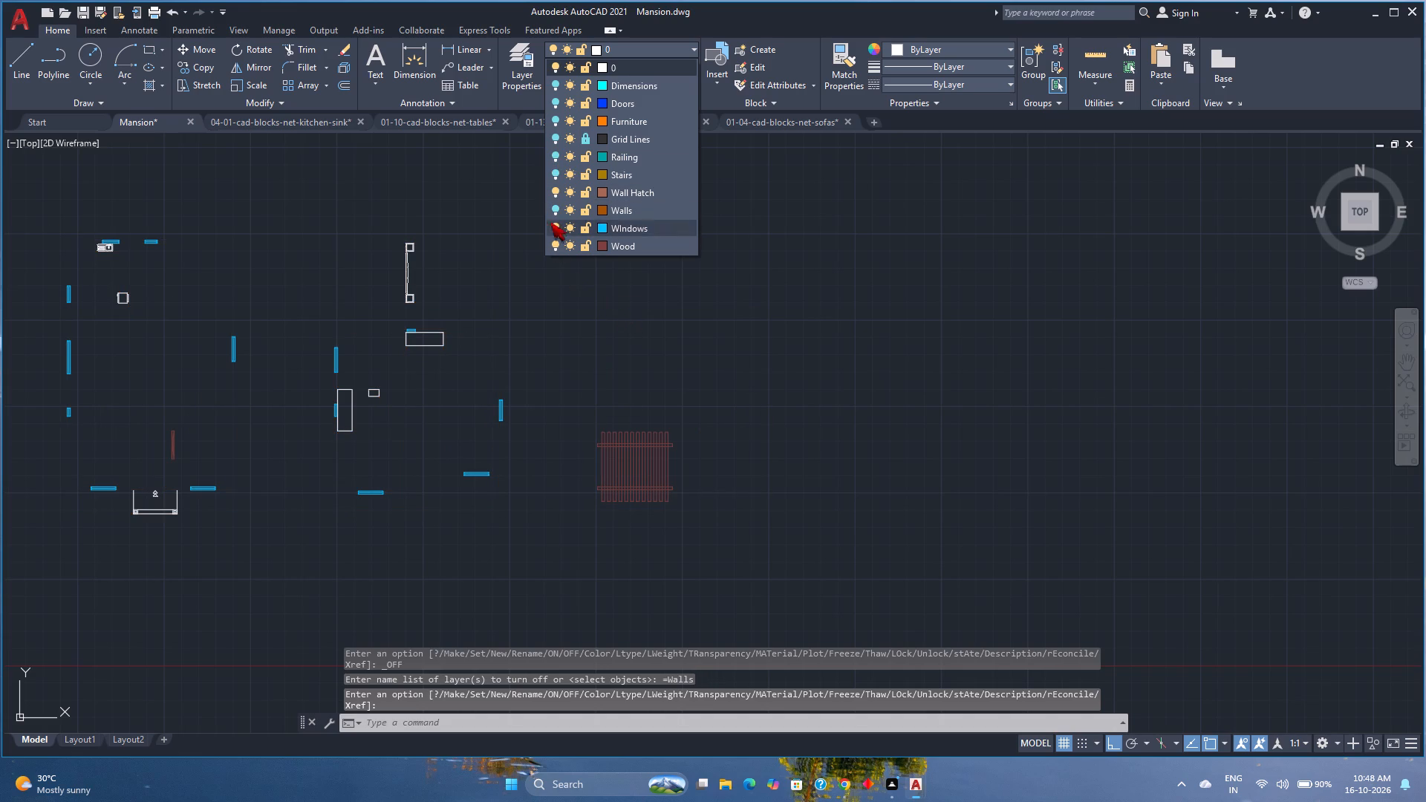
pyautogui.click(556, 211)
pyautogui.click(556, 228)
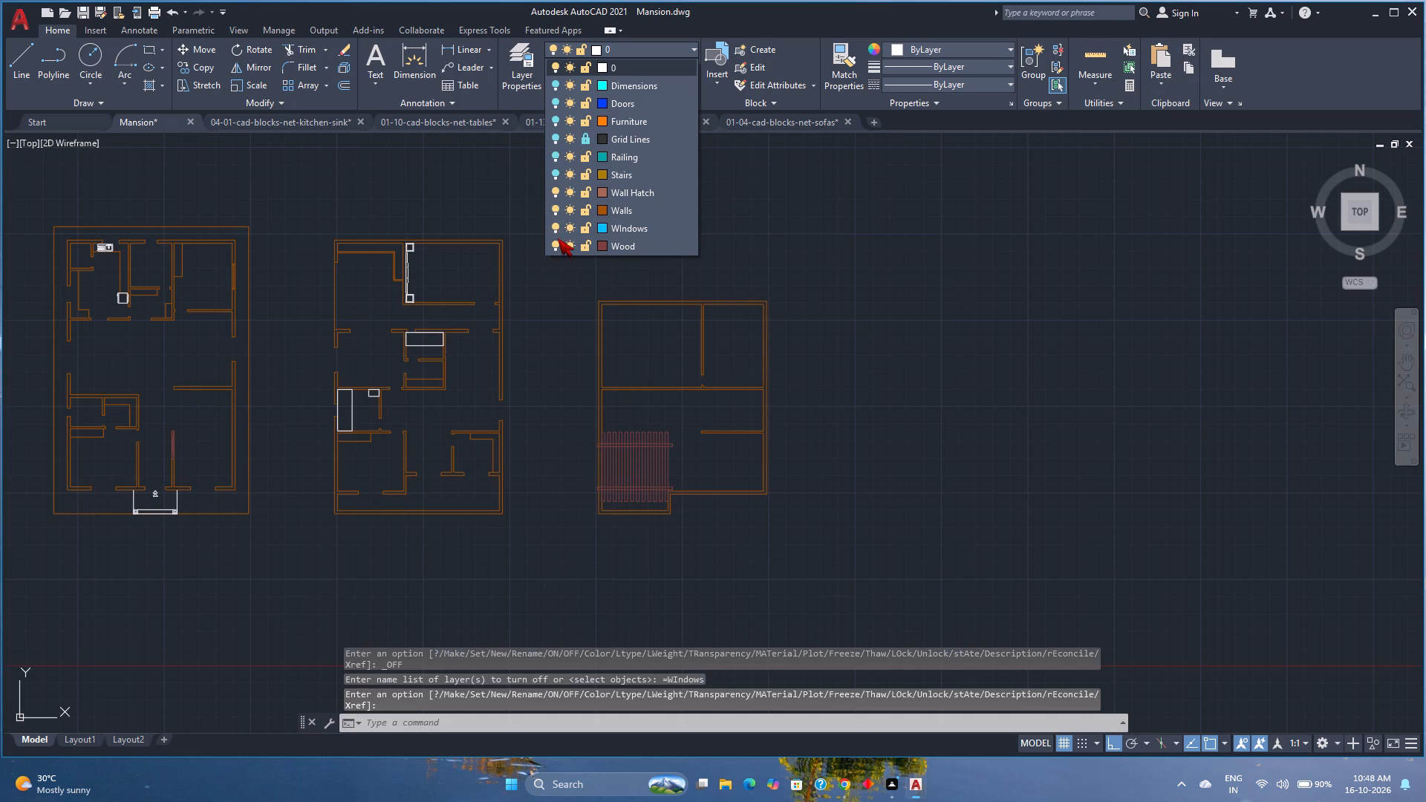
pyautogui.click(558, 243)
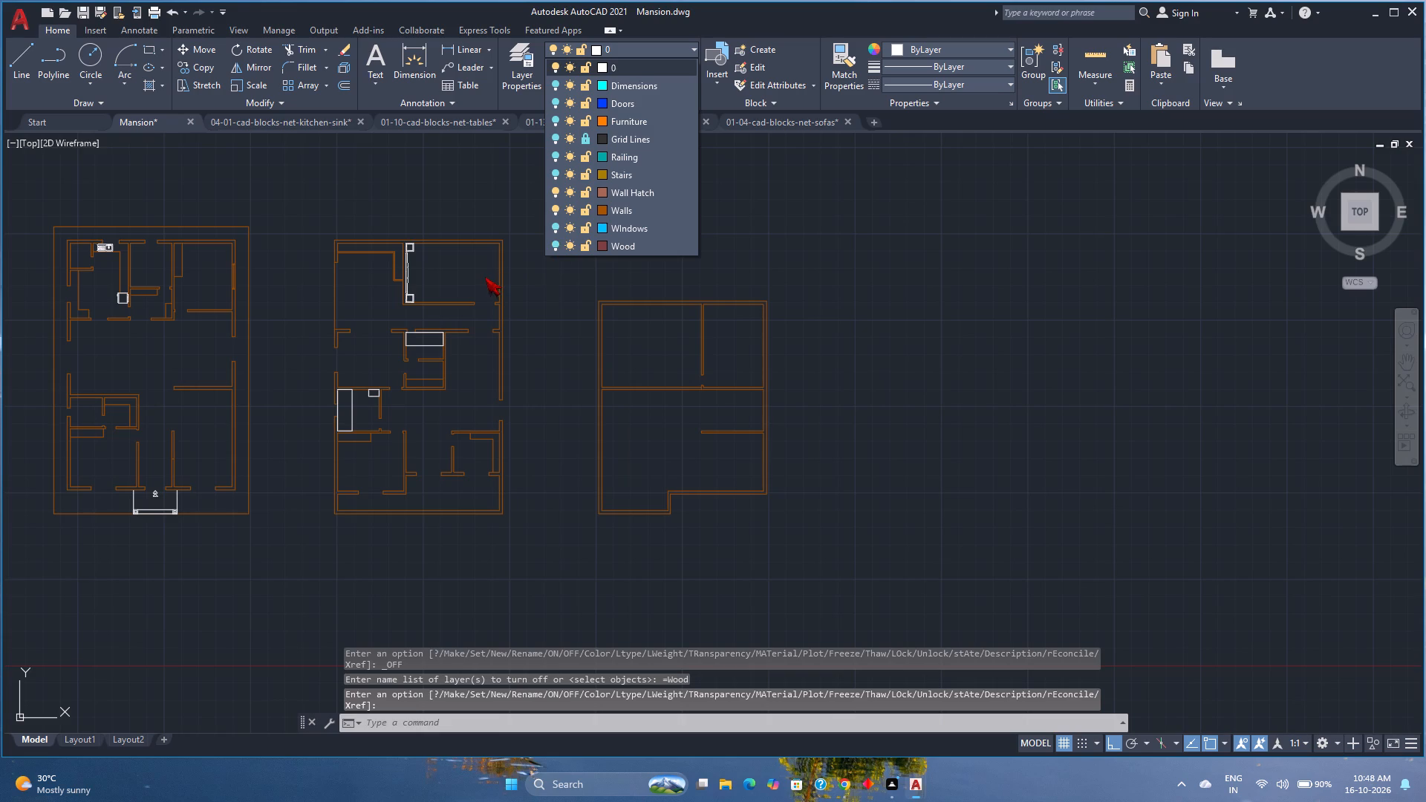
pyautogui.press('Escape')
# Start a hatch with the ANSI32 pattern and fill the westernmost plan's southwest corner wall and the wall just west of the entrance.
pyautogui.scroll(2, 136, 490)
pyautogui.moveTo(139, 486); pyautogui.dragTo(263, 469, button='middle')
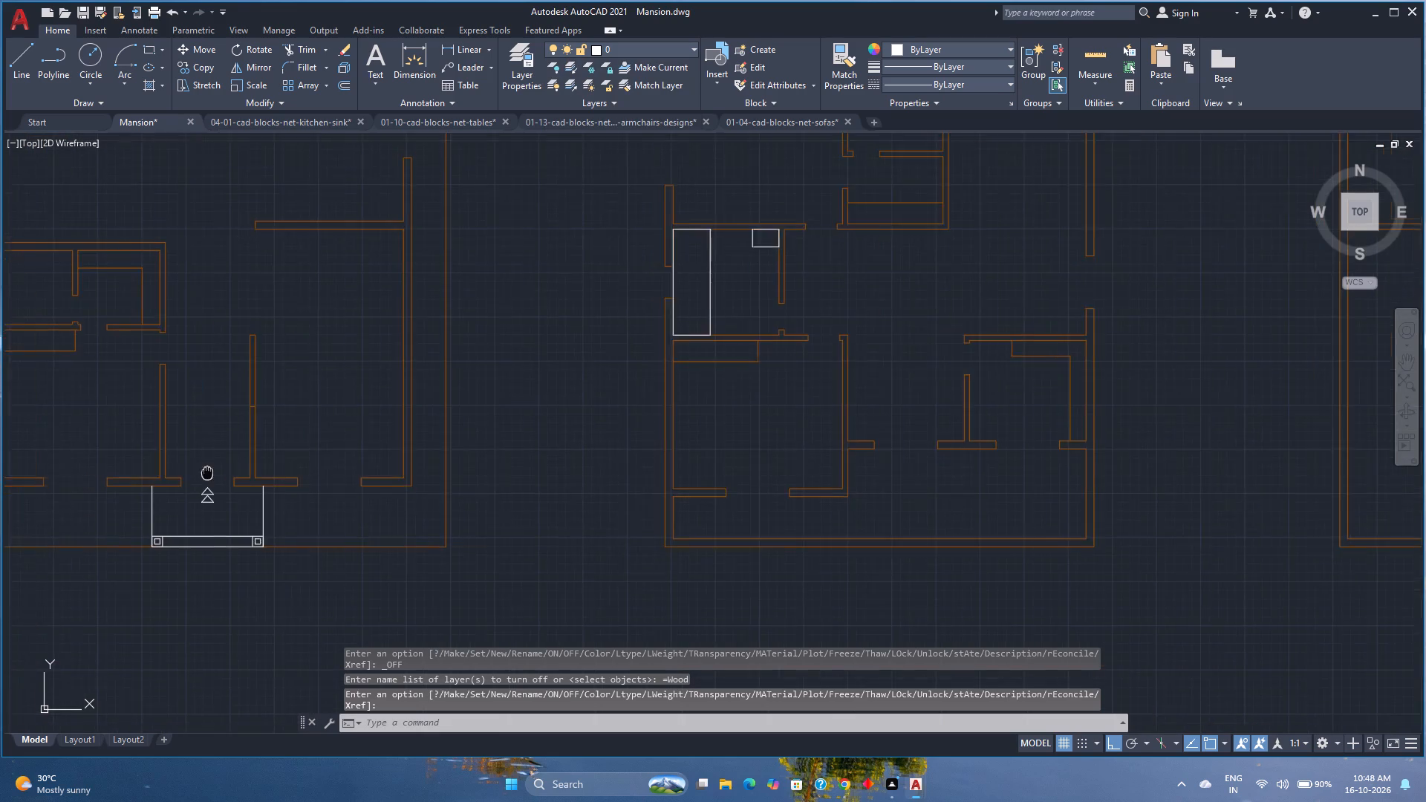
pyautogui.moveTo(263, 469); pyautogui.dragTo(360, 451, button='middle')
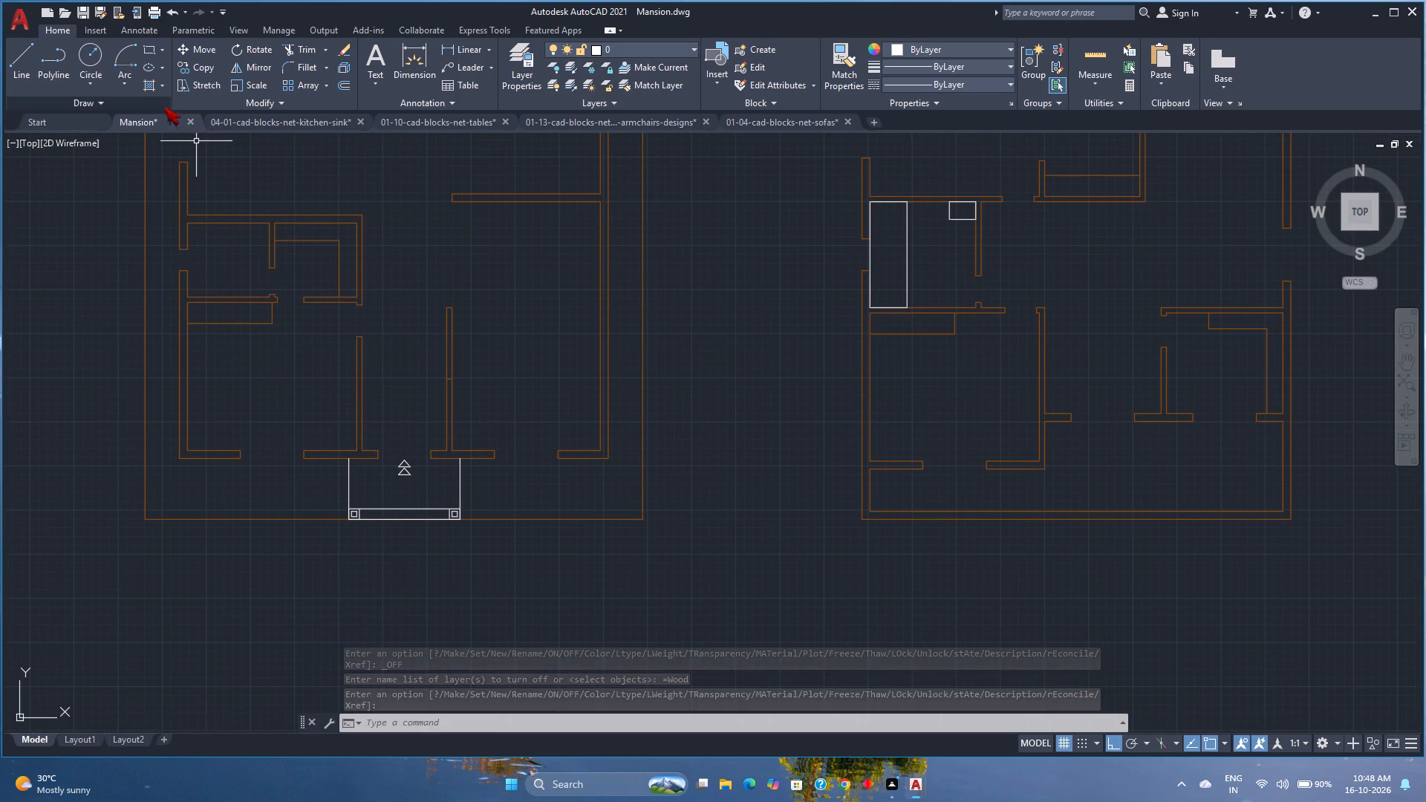
pyautogui.click(151, 85)
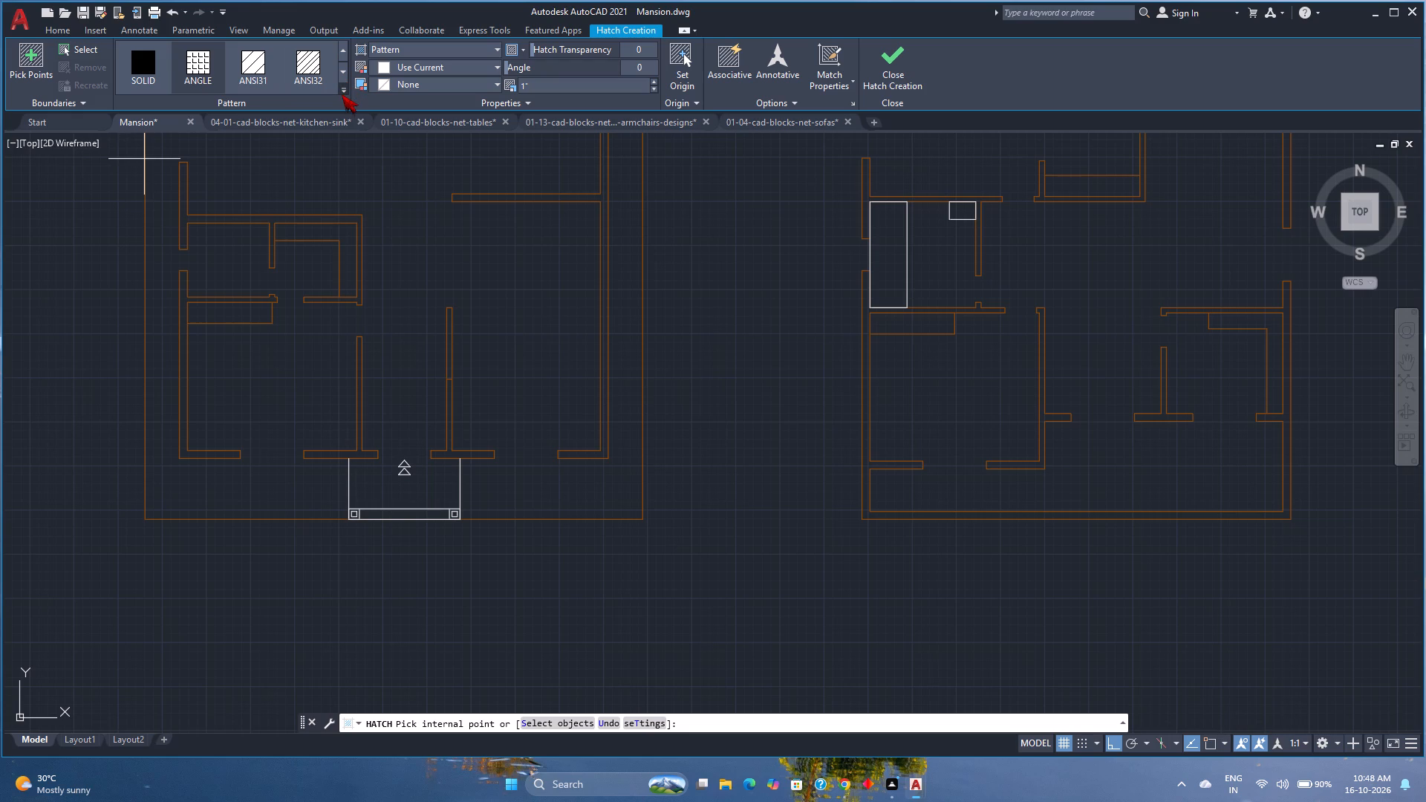
pyautogui.click(342, 94)
pyautogui.scroll(1, 286, 109)
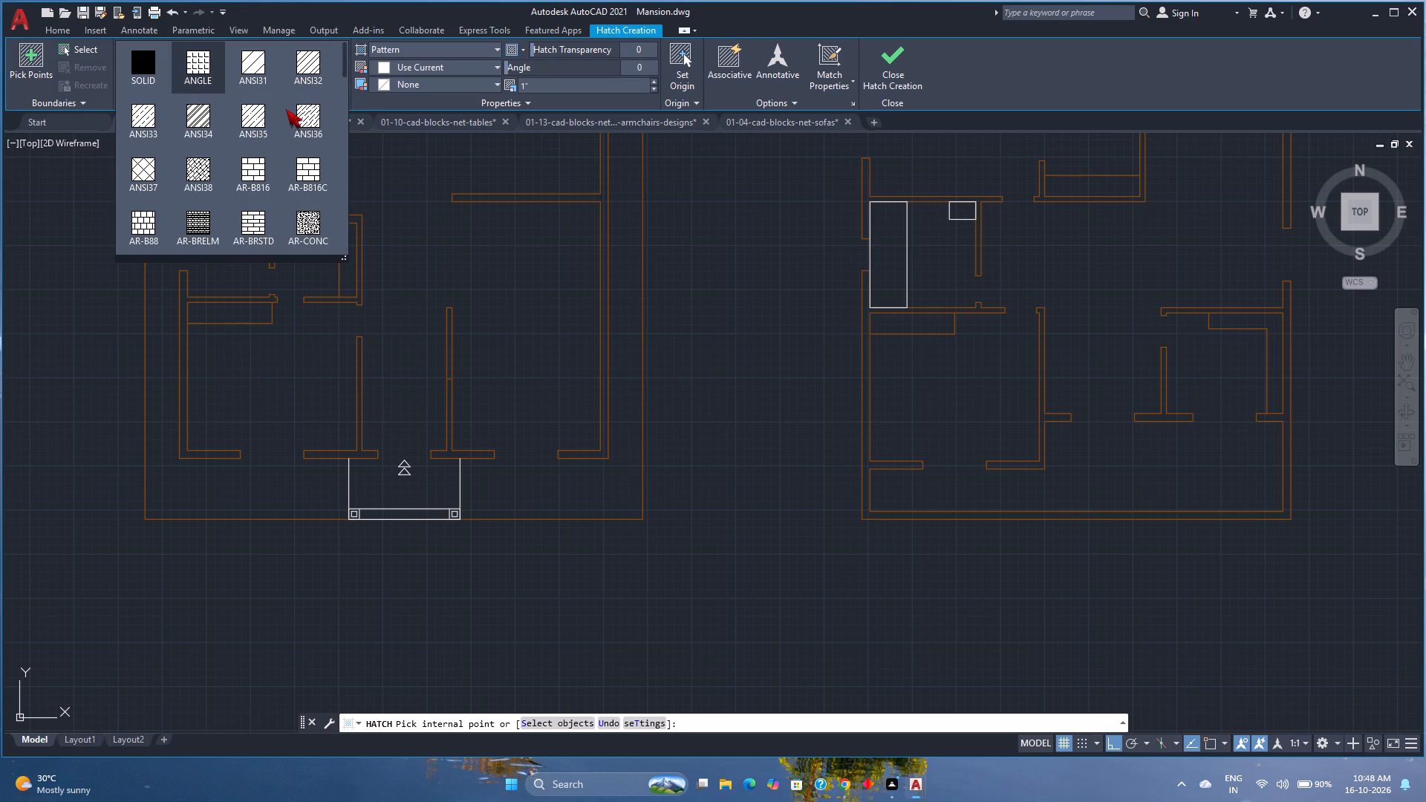
pyautogui.click(303, 76)
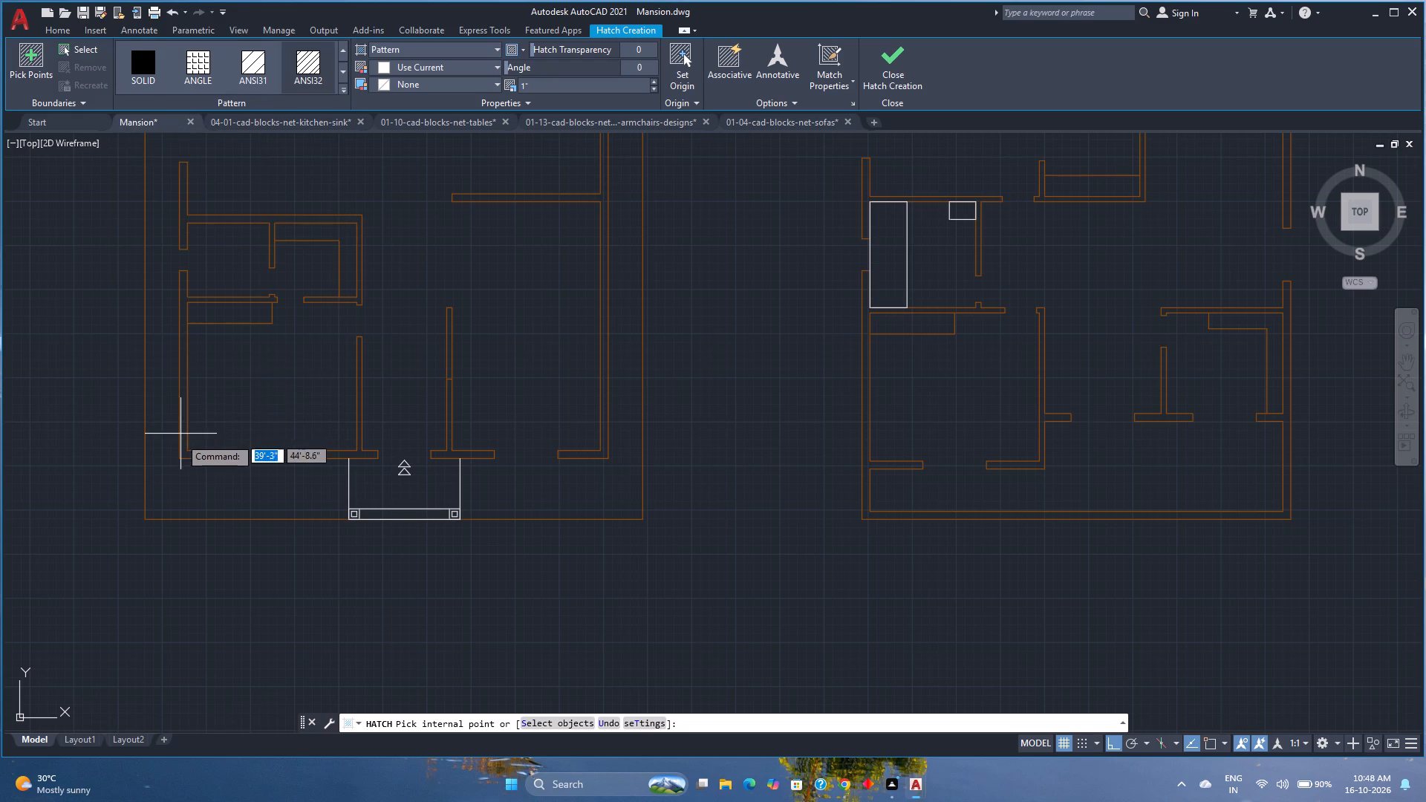
pyautogui.scroll(2, 179, 439)
pyautogui.click(187, 463)
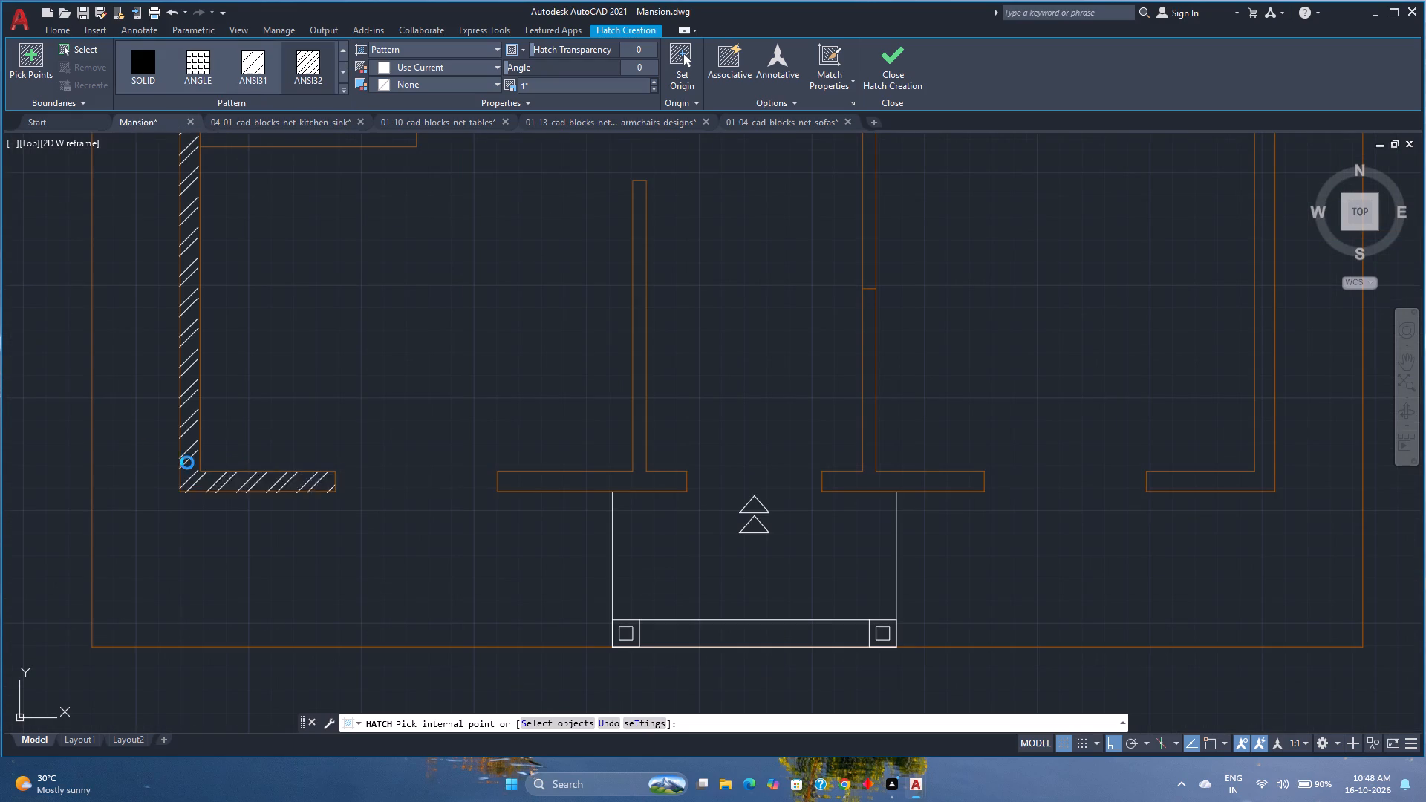
pyautogui.click(541, 486)
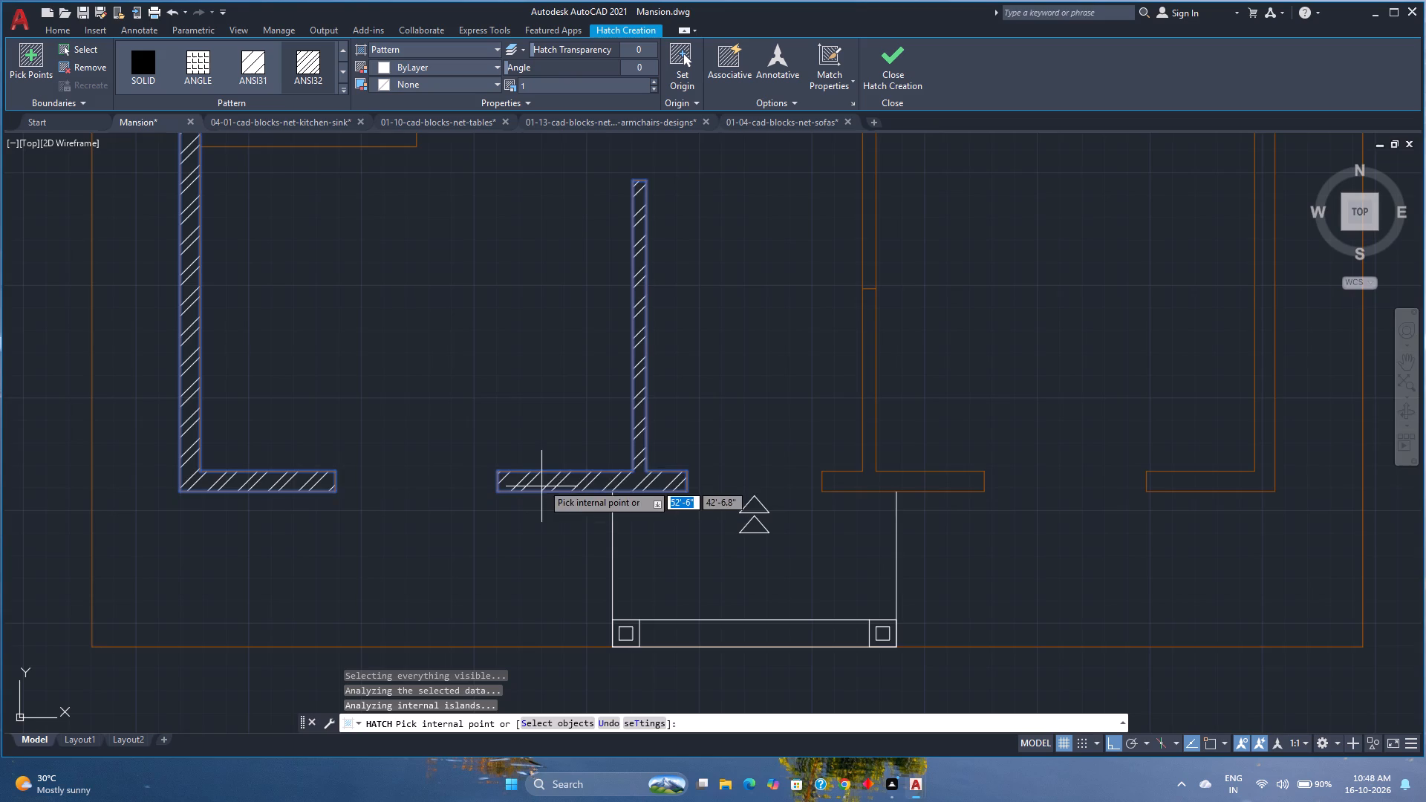
# Add the remaining southern walls of the westernmost plan to the hatch: the southwest rooms, southeast exterior and east side of the entrance.
pyautogui.scroll(-2, 482, 399)
pyautogui.moveTo(429, 288); pyautogui.dragTo(407, 459, button='middle')
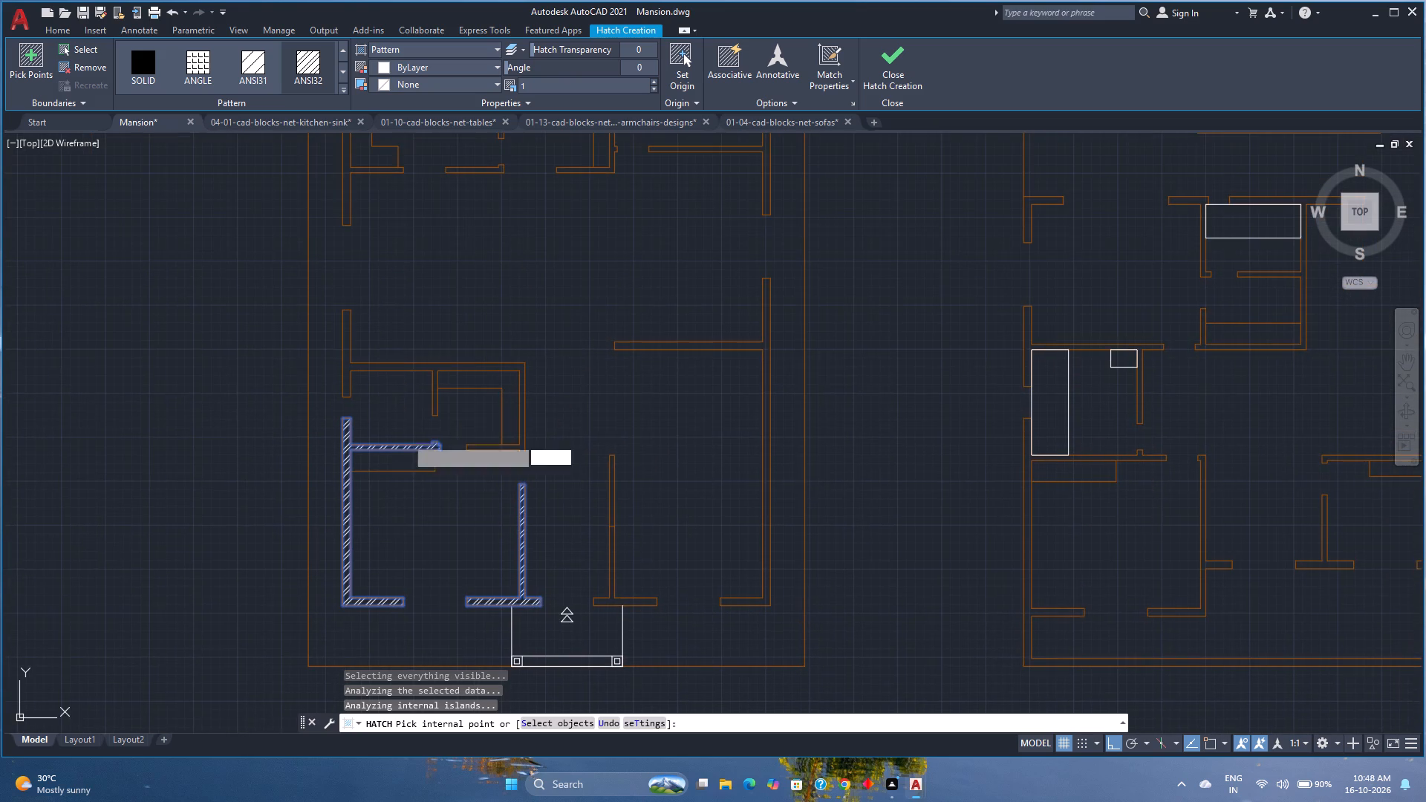
pyautogui.click(435, 365)
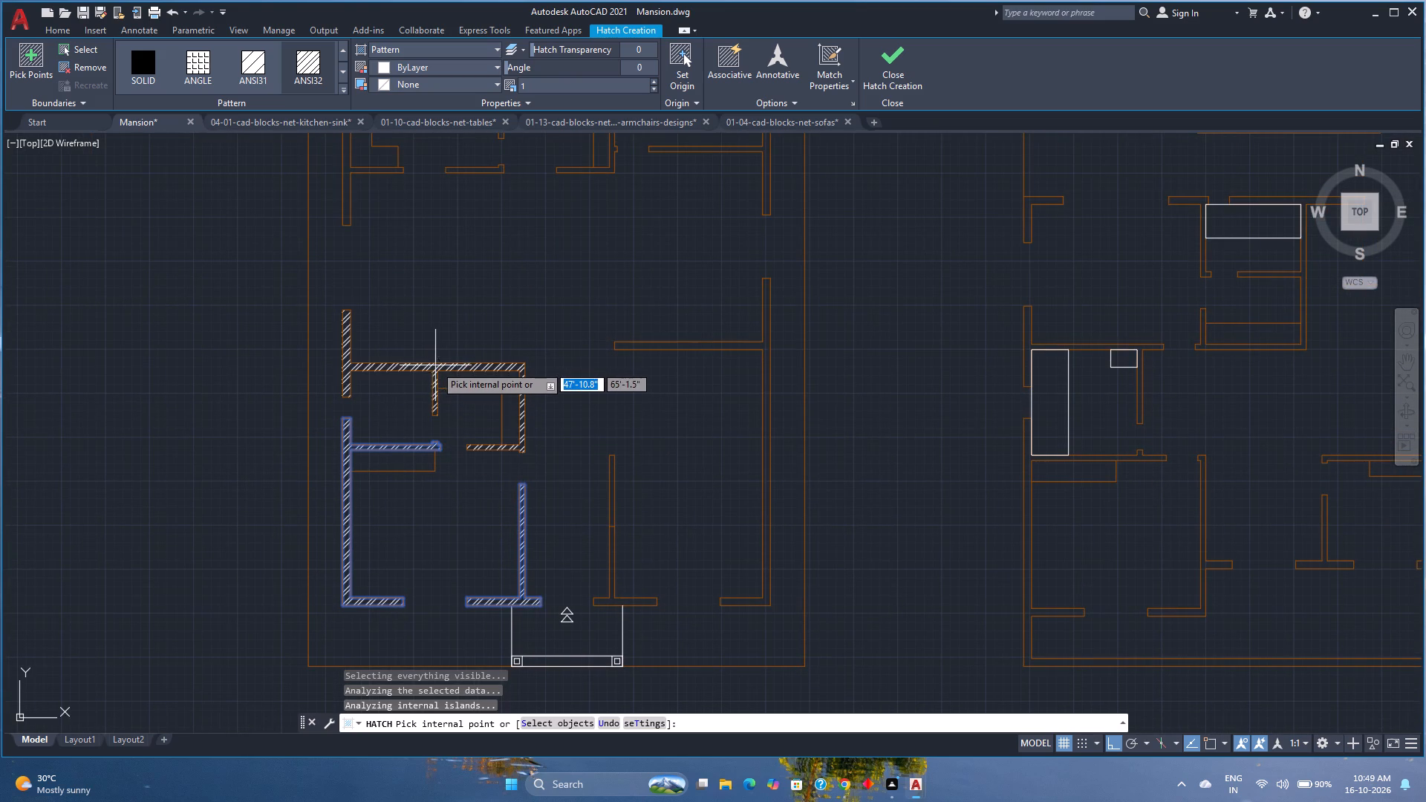
pyautogui.click(628, 348)
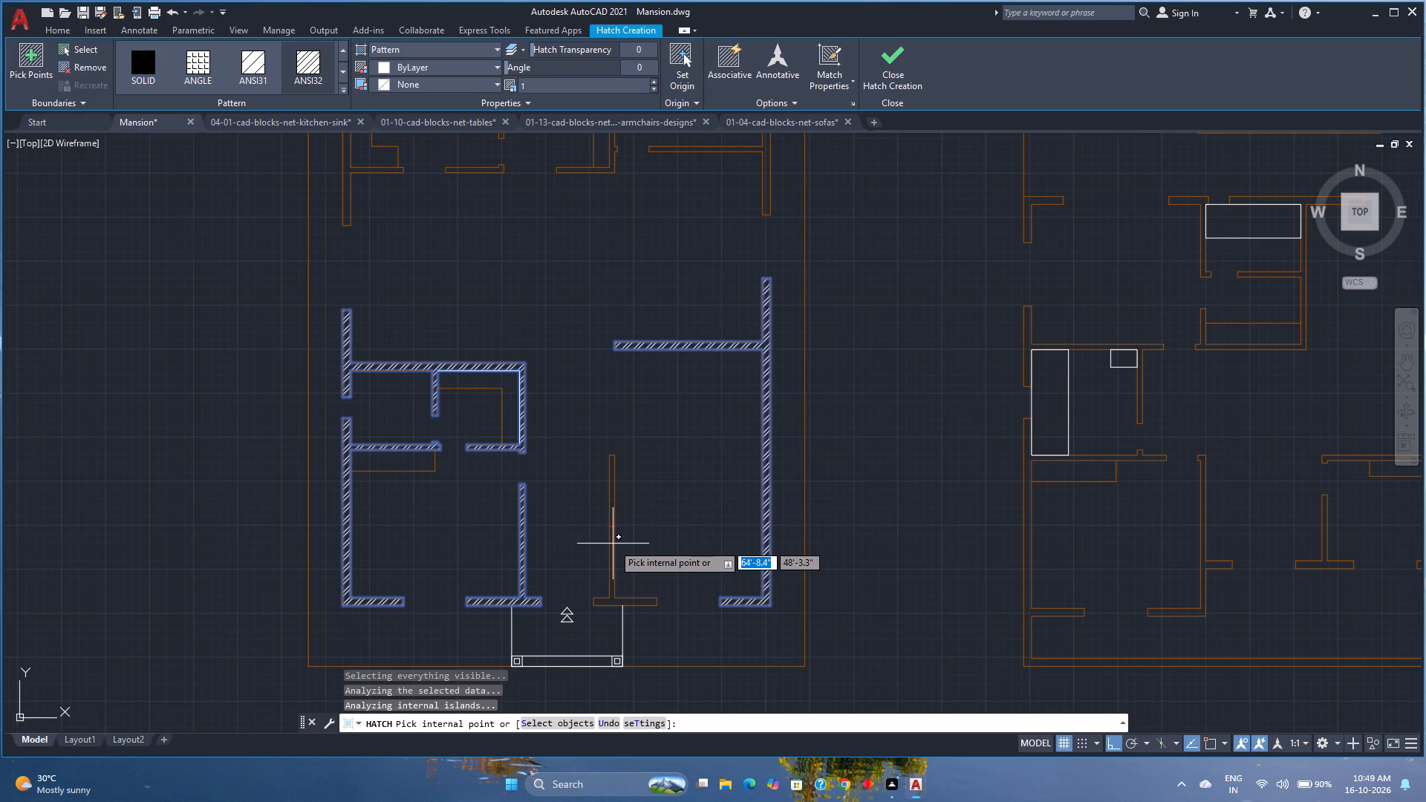
pyautogui.click(612, 594)
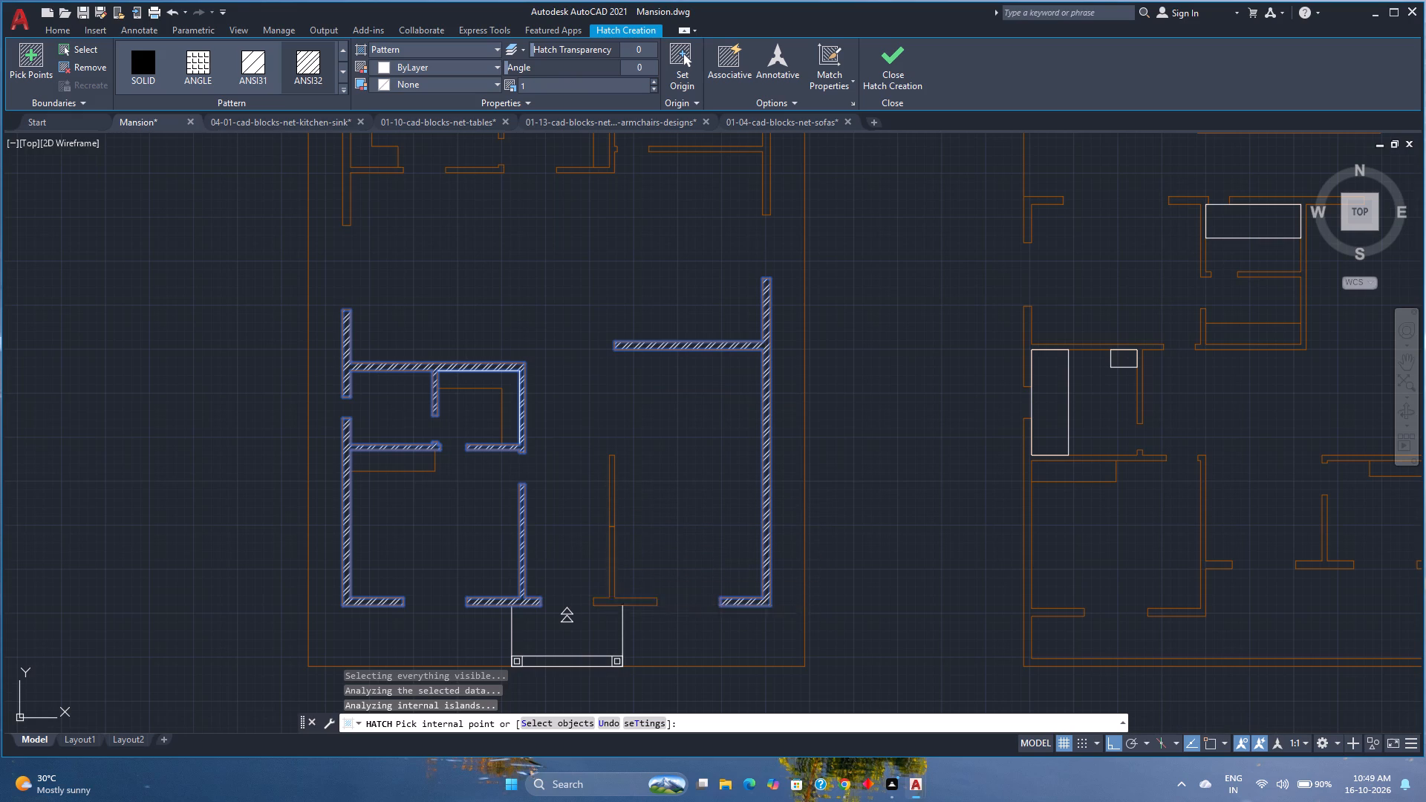
# Add the westernmost plan's northern walls to the hatch: the northeast exterior, north side, northwest corner, west side and short interior segment between them.
pyautogui.moveTo(621, 449); pyautogui.dragTo(379, 499, button='middle')
pyautogui.middleClick(378, 502)
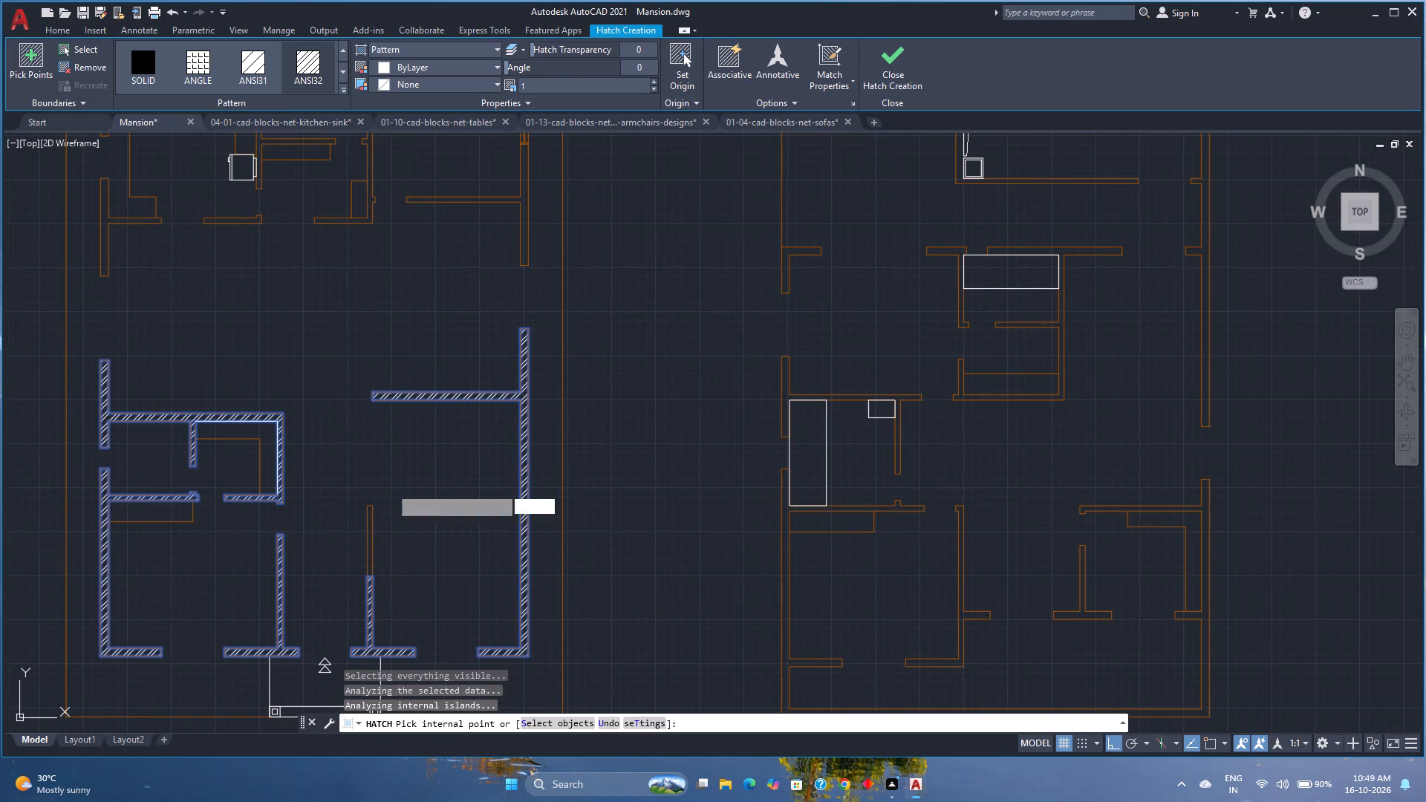
pyautogui.click(525, 221)
pyautogui.scroll(1, 364, 215)
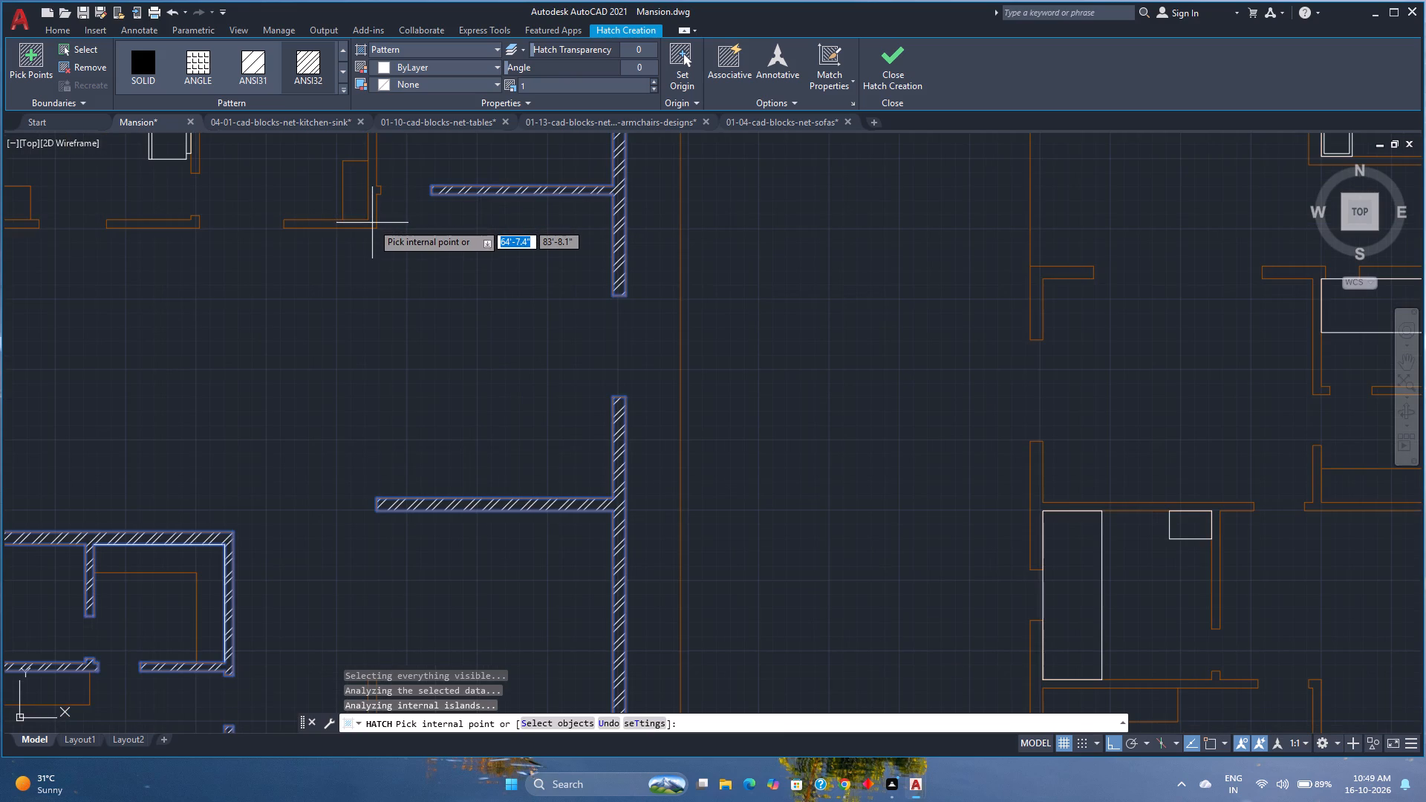
pyautogui.scroll(-2, 372, 223)
pyautogui.moveTo(372, 223); pyautogui.dragTo(417, 351, button='middle')
pyautogui.middleClick(417, 351)
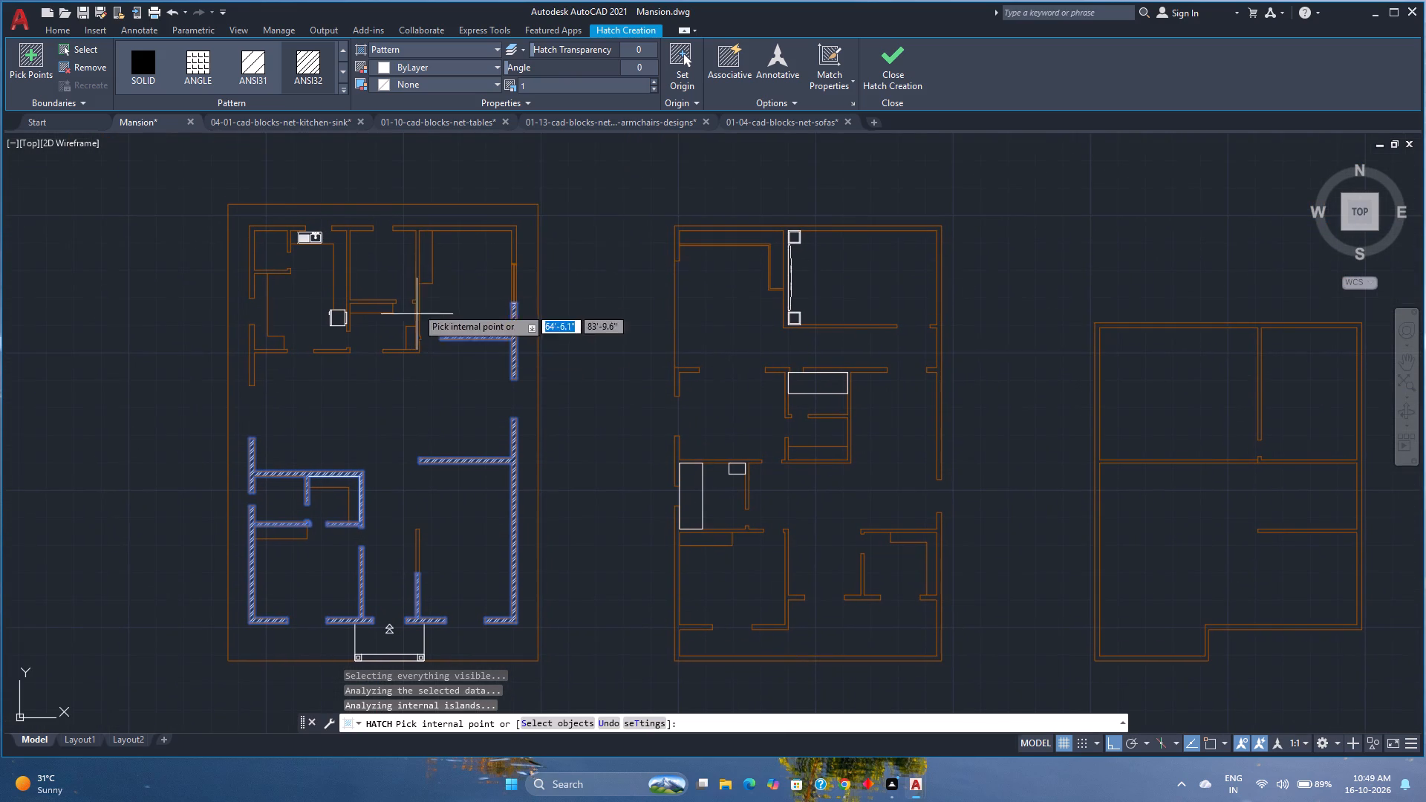
pyautogui.click(512, 231)
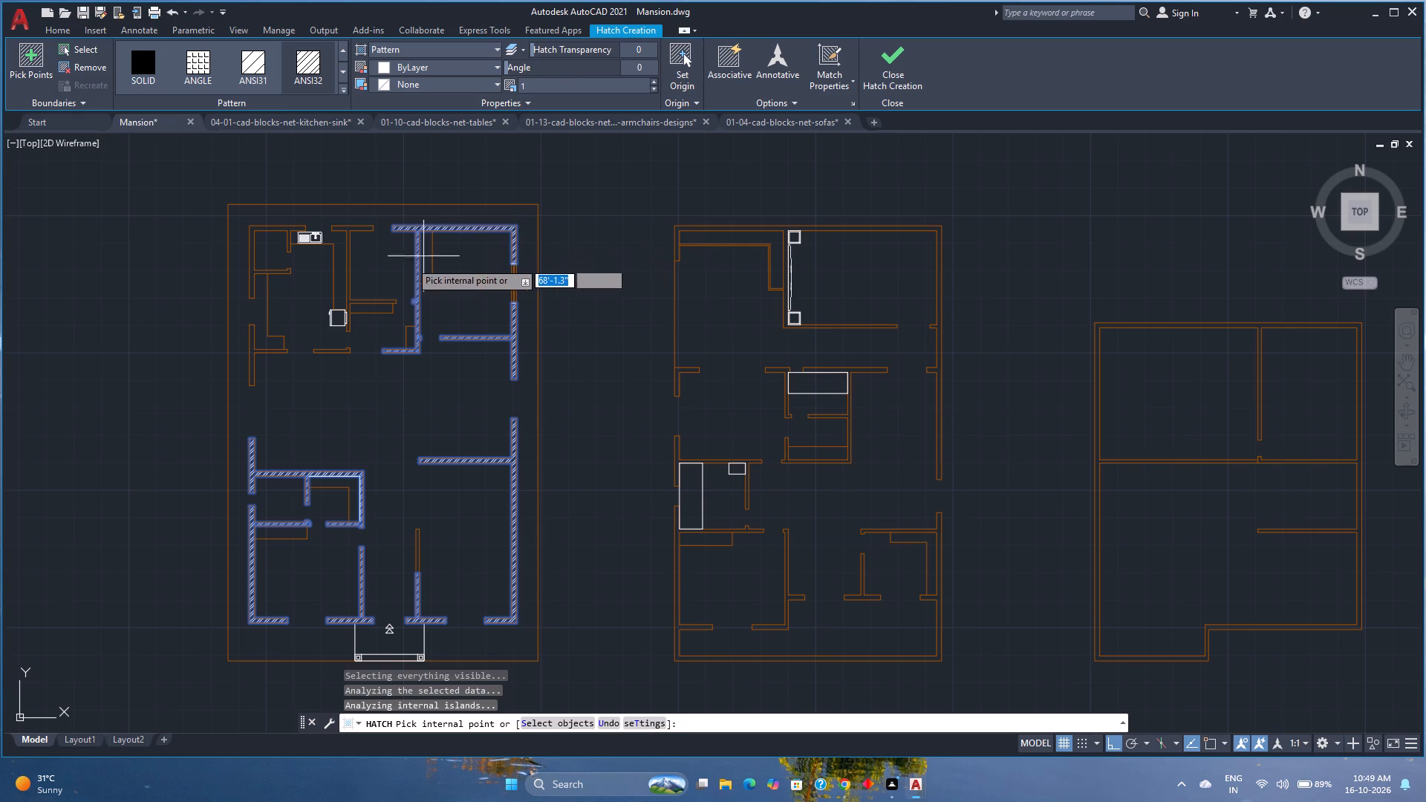
pyautogui.click(355, 227)
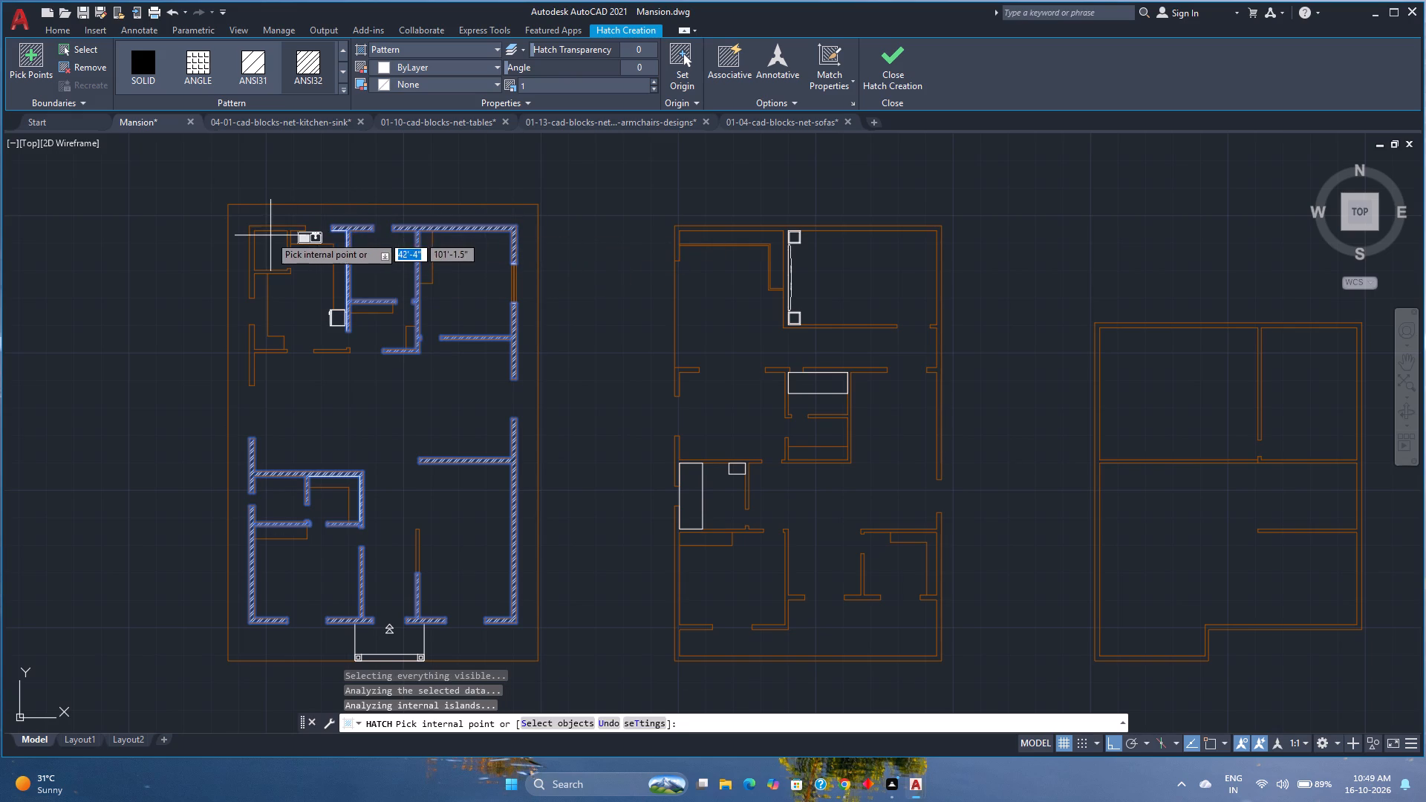
pyautogui.click(256, 227)
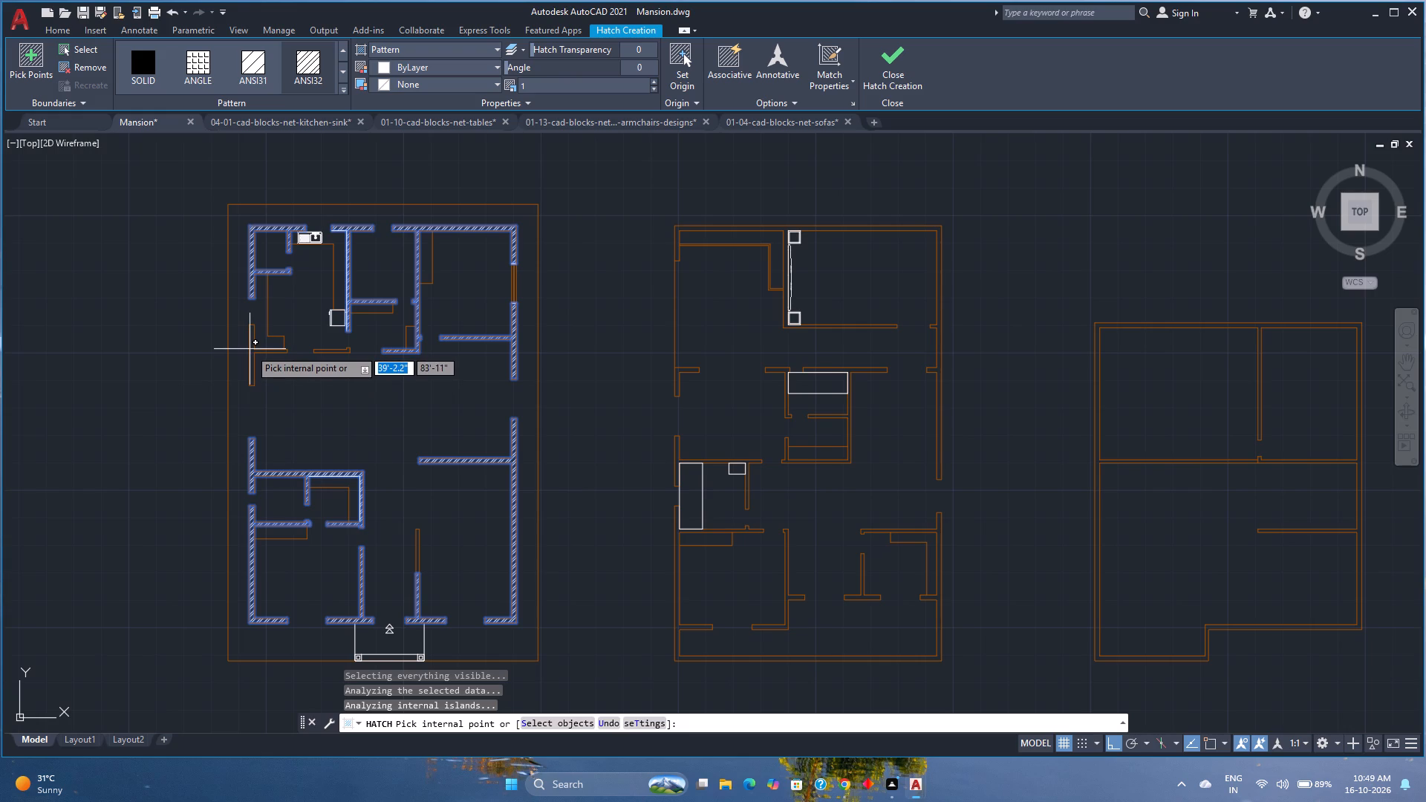
pyautogui.click(253, 352)
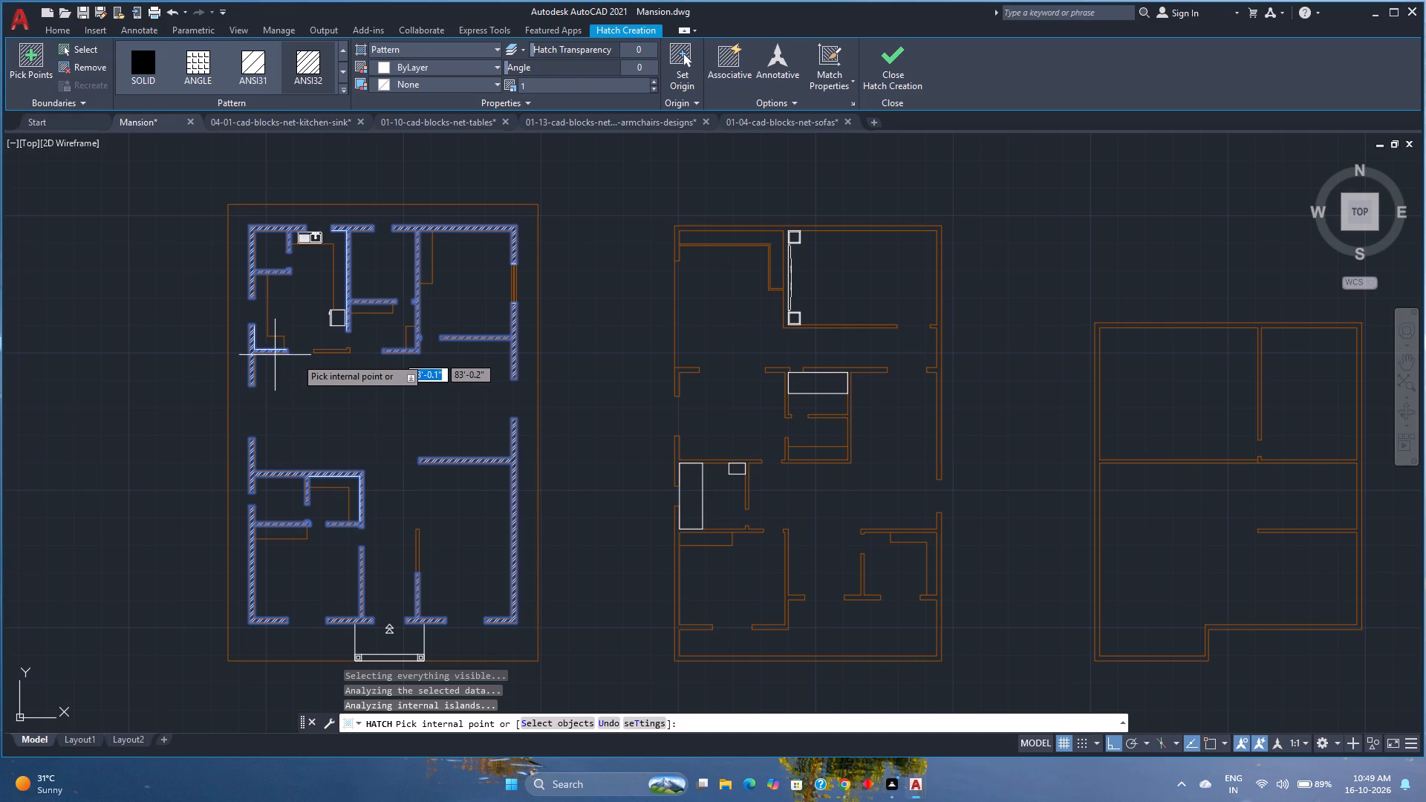
pyautogui.scroll(2, 330, 353)
pyautogui.click(332, 348)
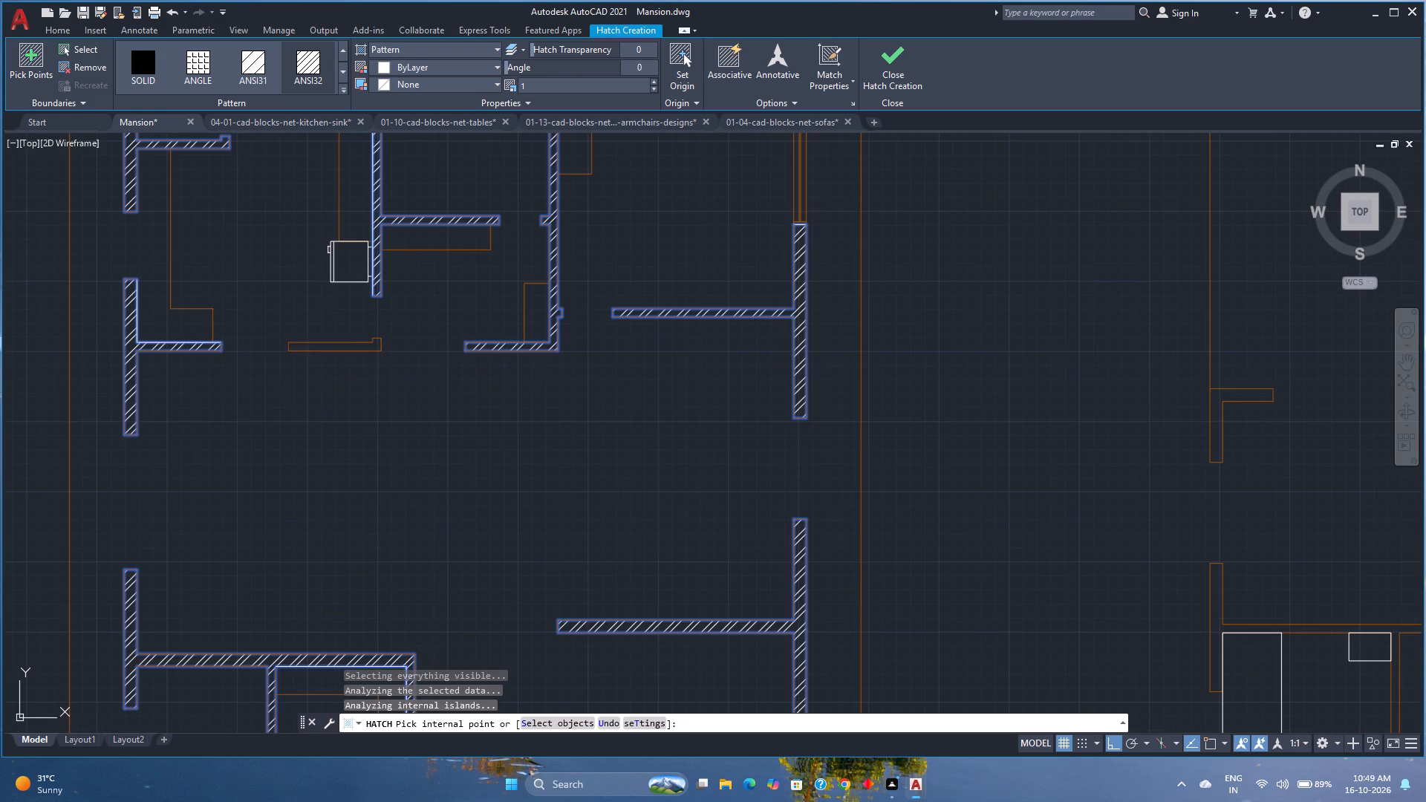
# Add the middle plan's west-side walls to the hatch, including the small west room and the exterior wall continuing around the south side.
pyautogui.scroll(-3, 329, 338)
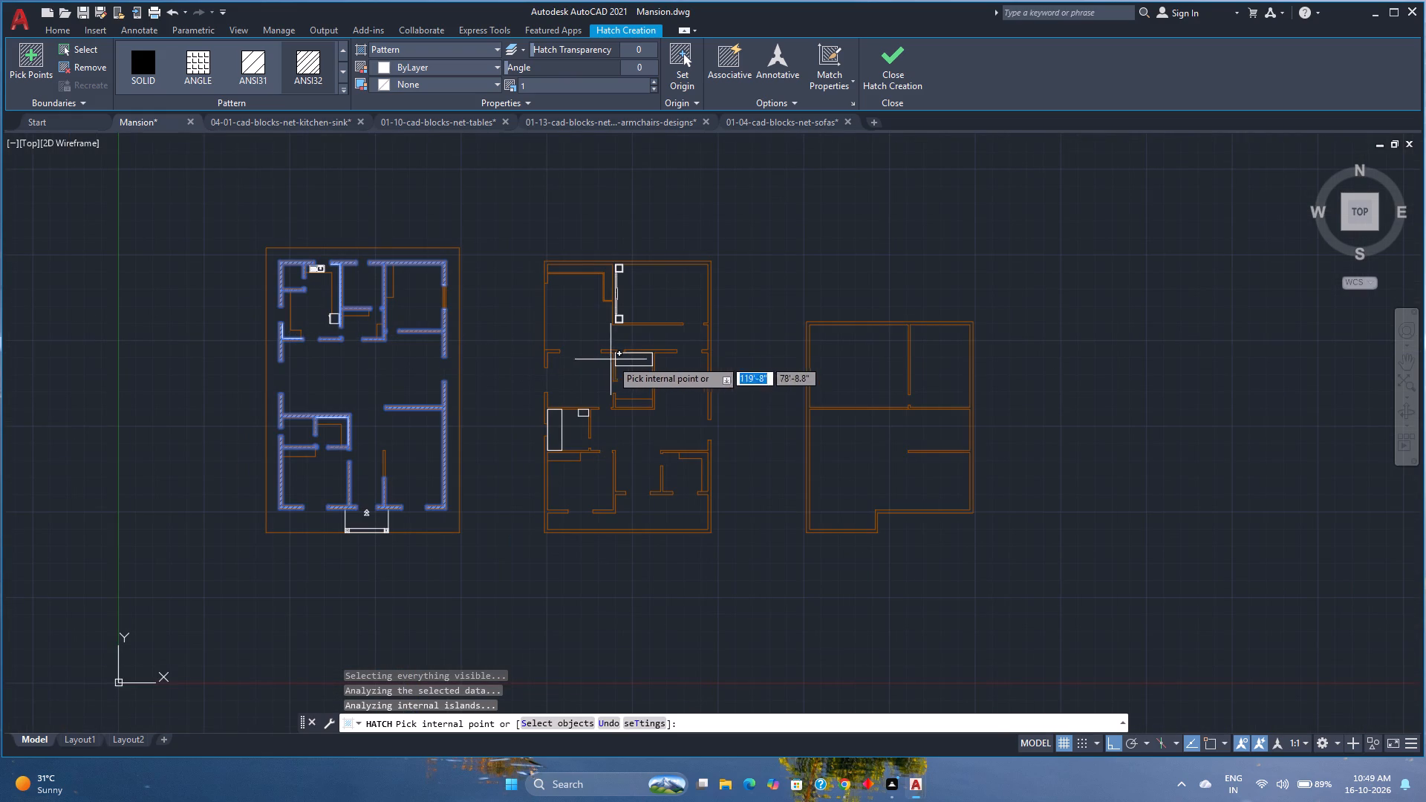
pyautogui.scroll(2, 597, 376)
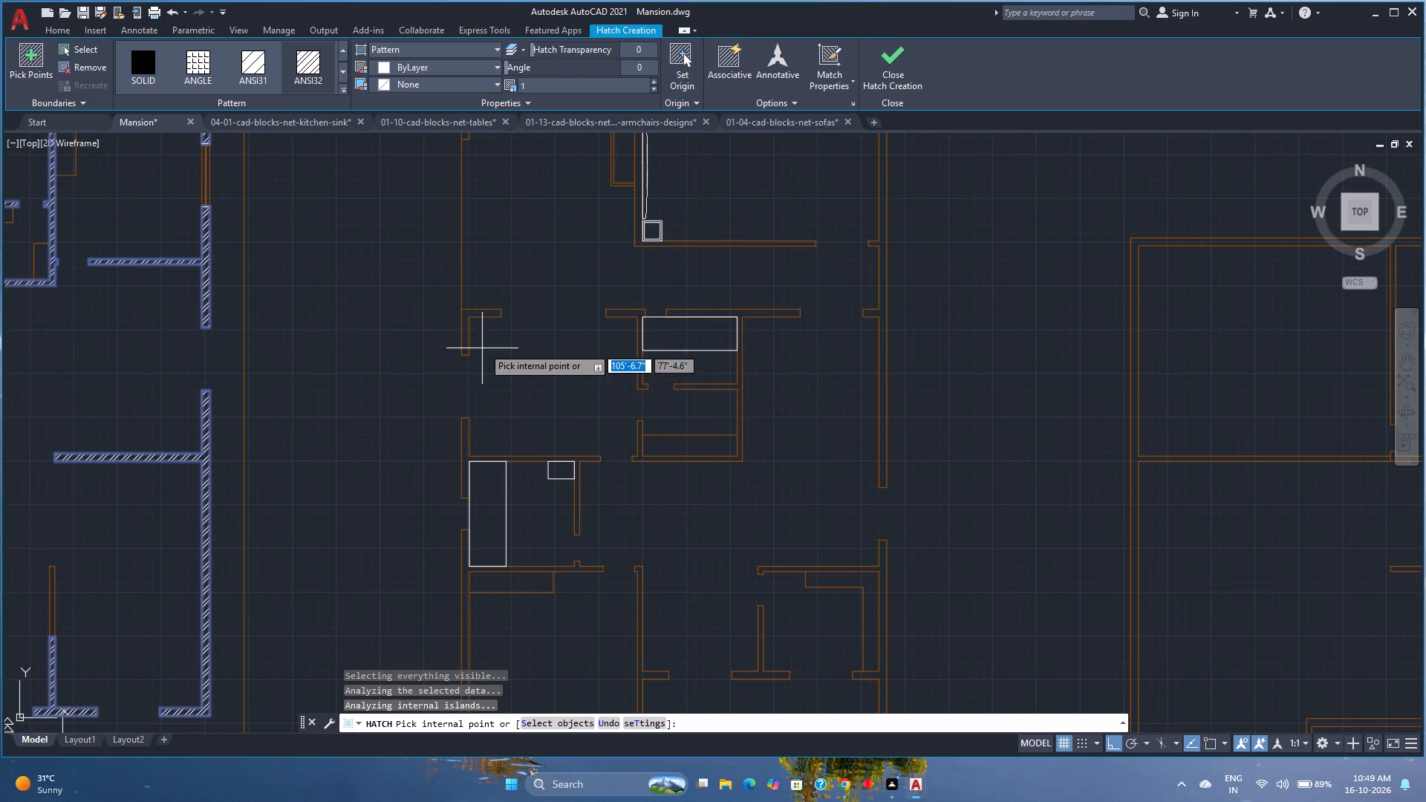
pyautogui.scroll(1, 490, 342)
pyautogui.click(452, 299)
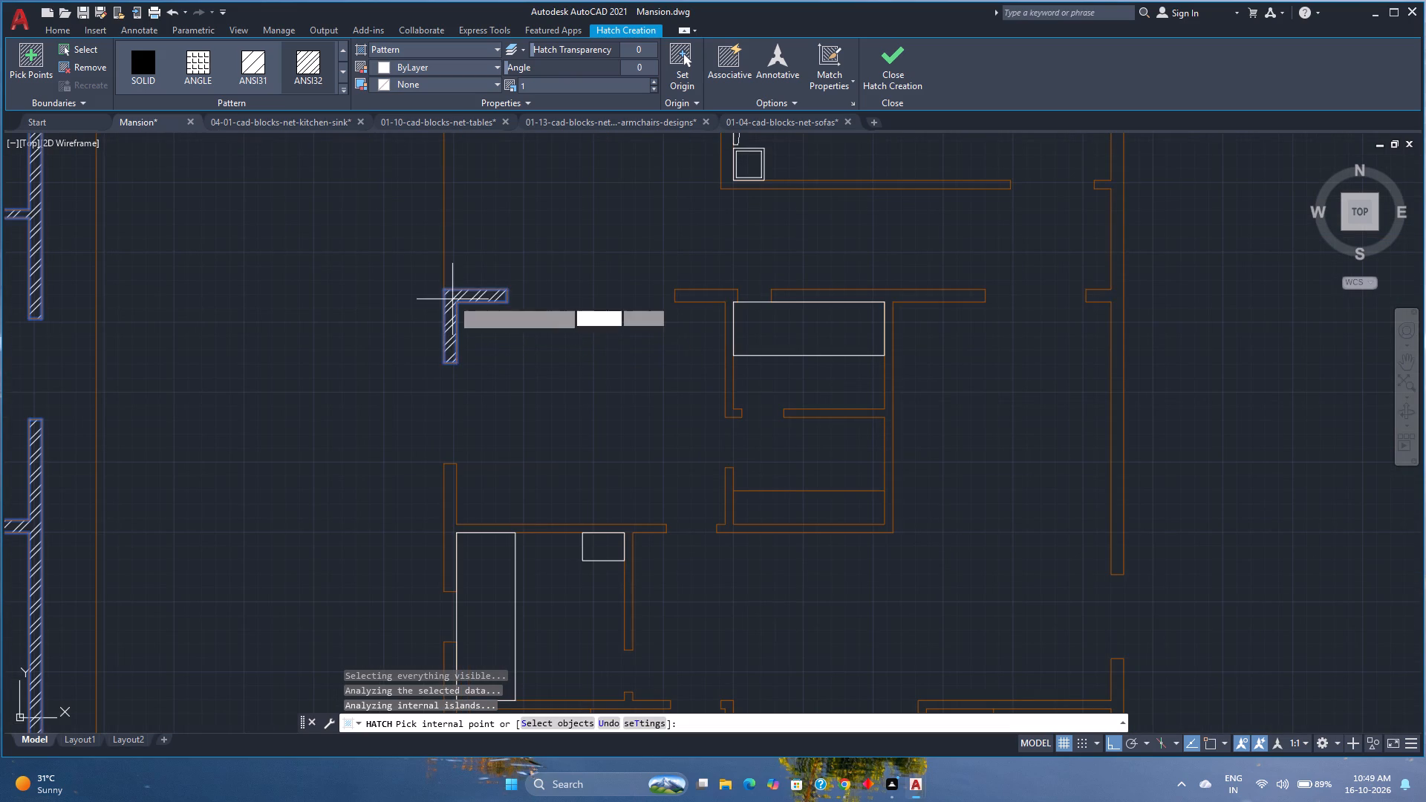
pyautogui.scroll(-3, 452, 299)
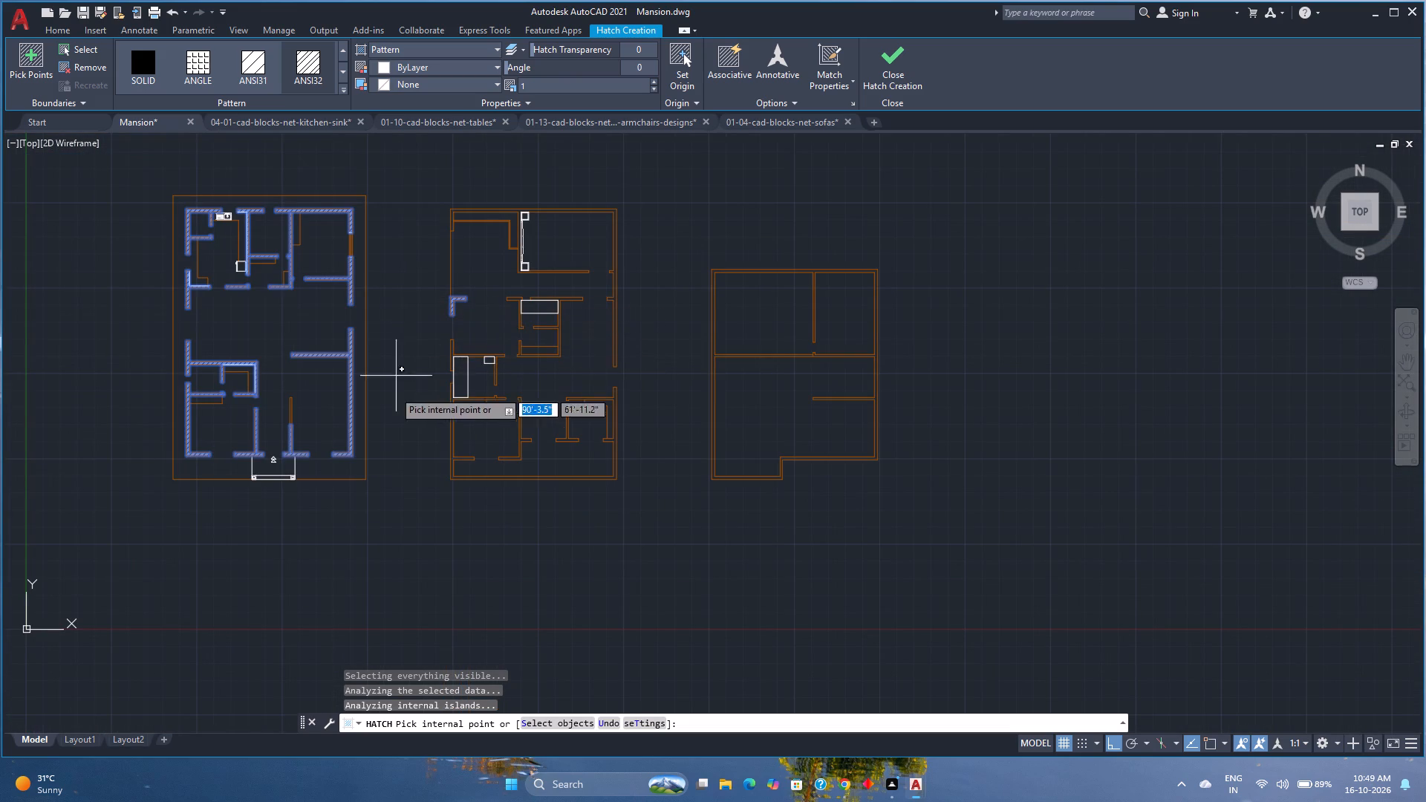
pyautogui.scroll(2, 458, 356)
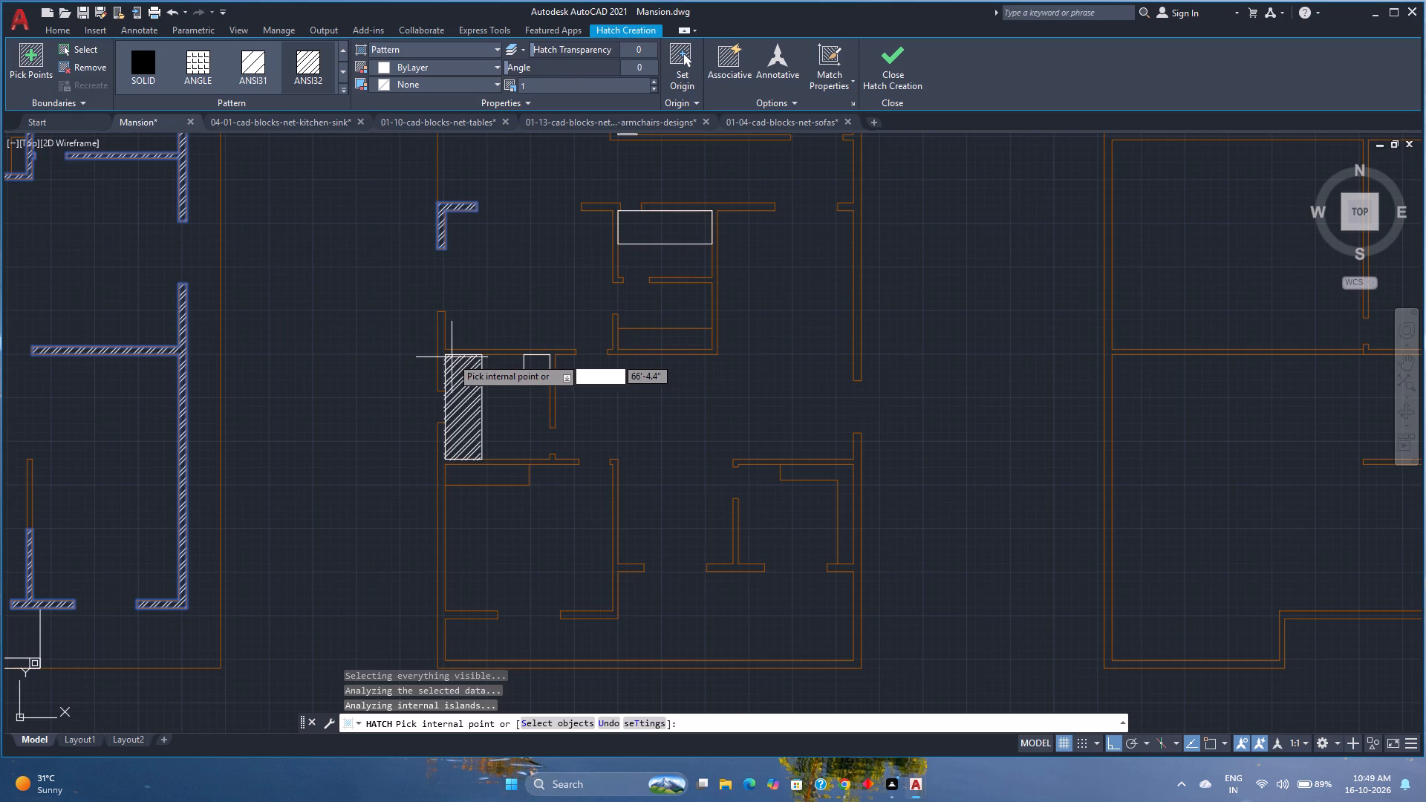
pyautogui.scroll(2, 446, 351)
pyautogui.click(431, 353)
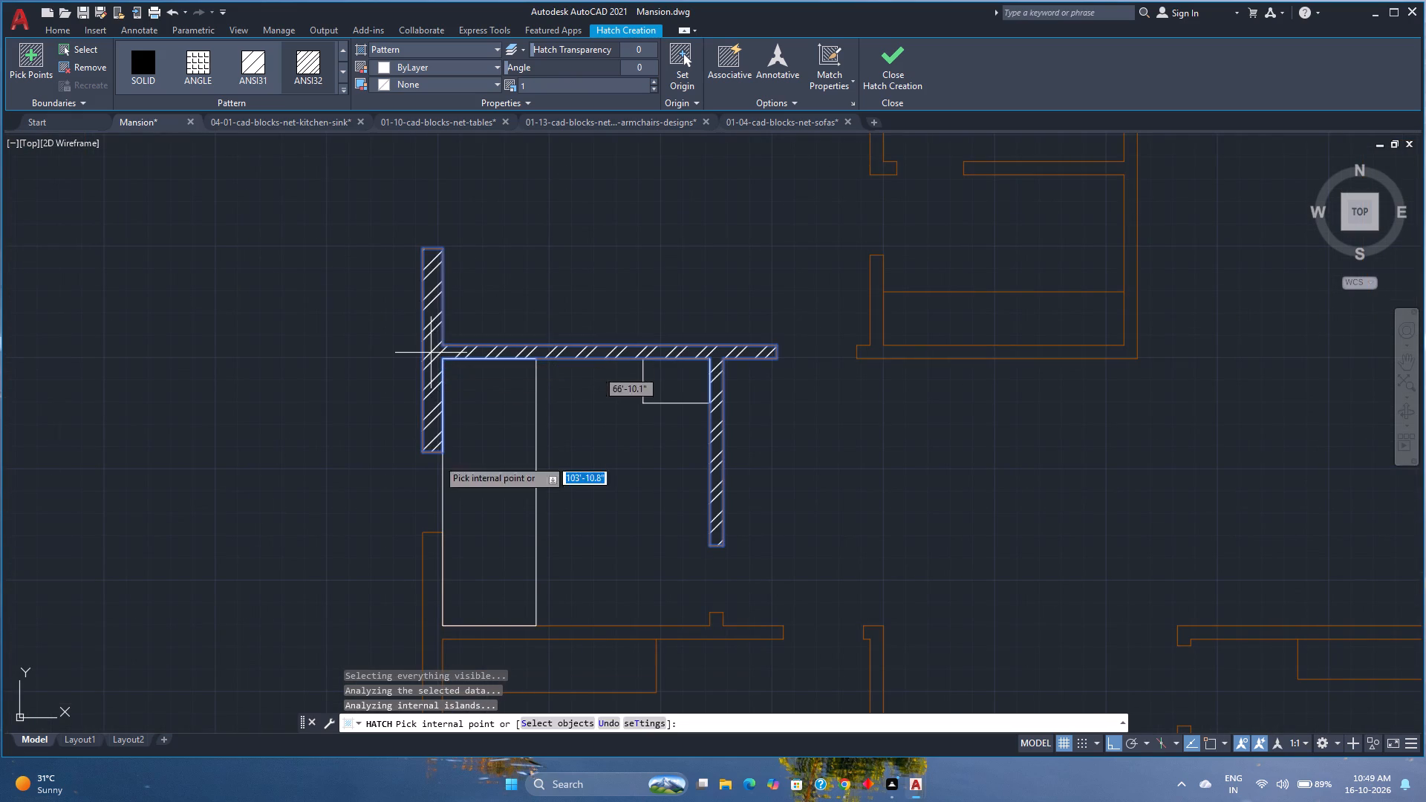
pyautogui.click(431, 558)
# Add the middle plan's southern interior walls to the hatch: the southwest room's east wall and the T-shaped wall near the southeast room.
pyautogui.scroll(-3, 431, 558)
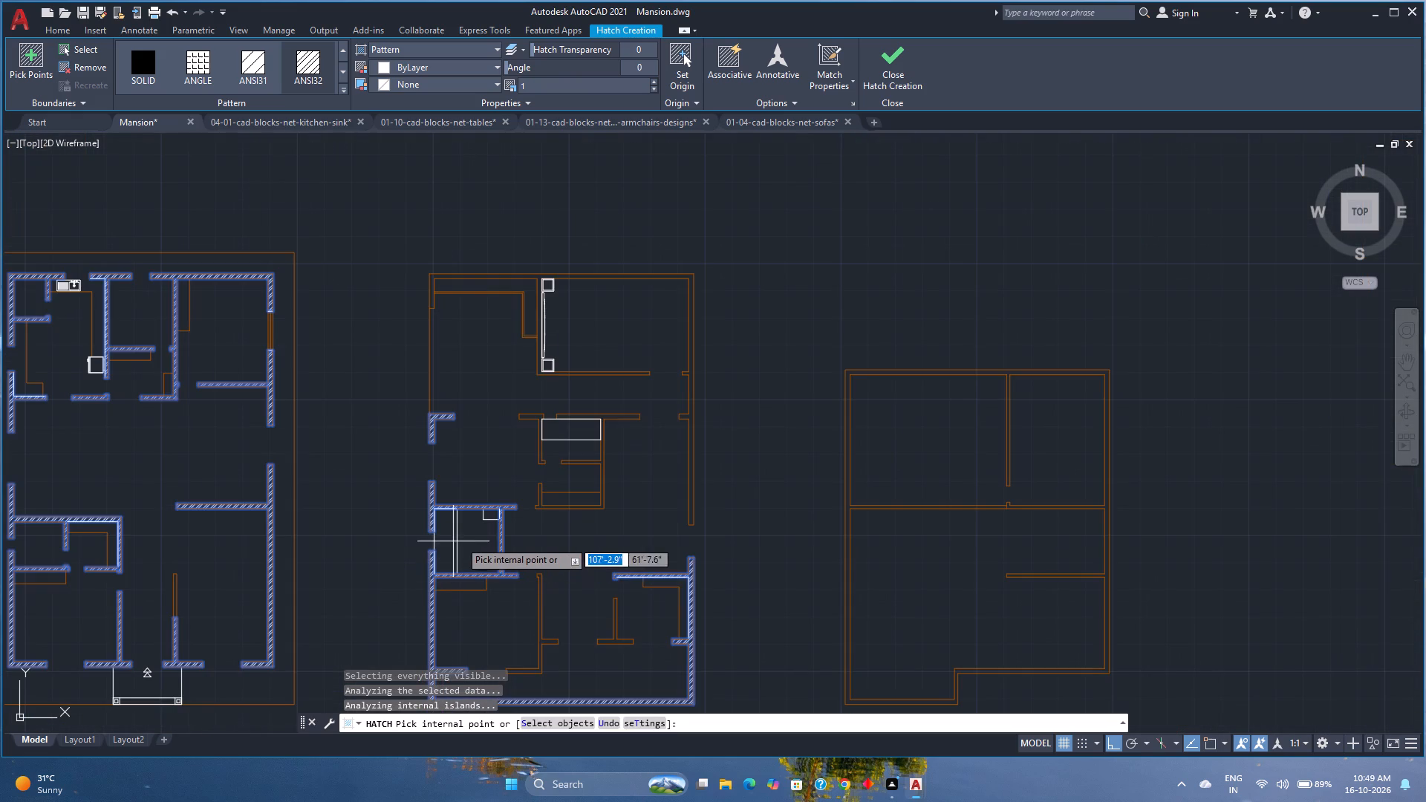
pyautogui.scroll(-1, 482, 546)
pyautogui.moveTo(482, 546); pyautogui.dragTo(457, 417, button='middle')
pyautogui.middleClick(457, 417)
pyautogui.scroll(2, 496, 498)
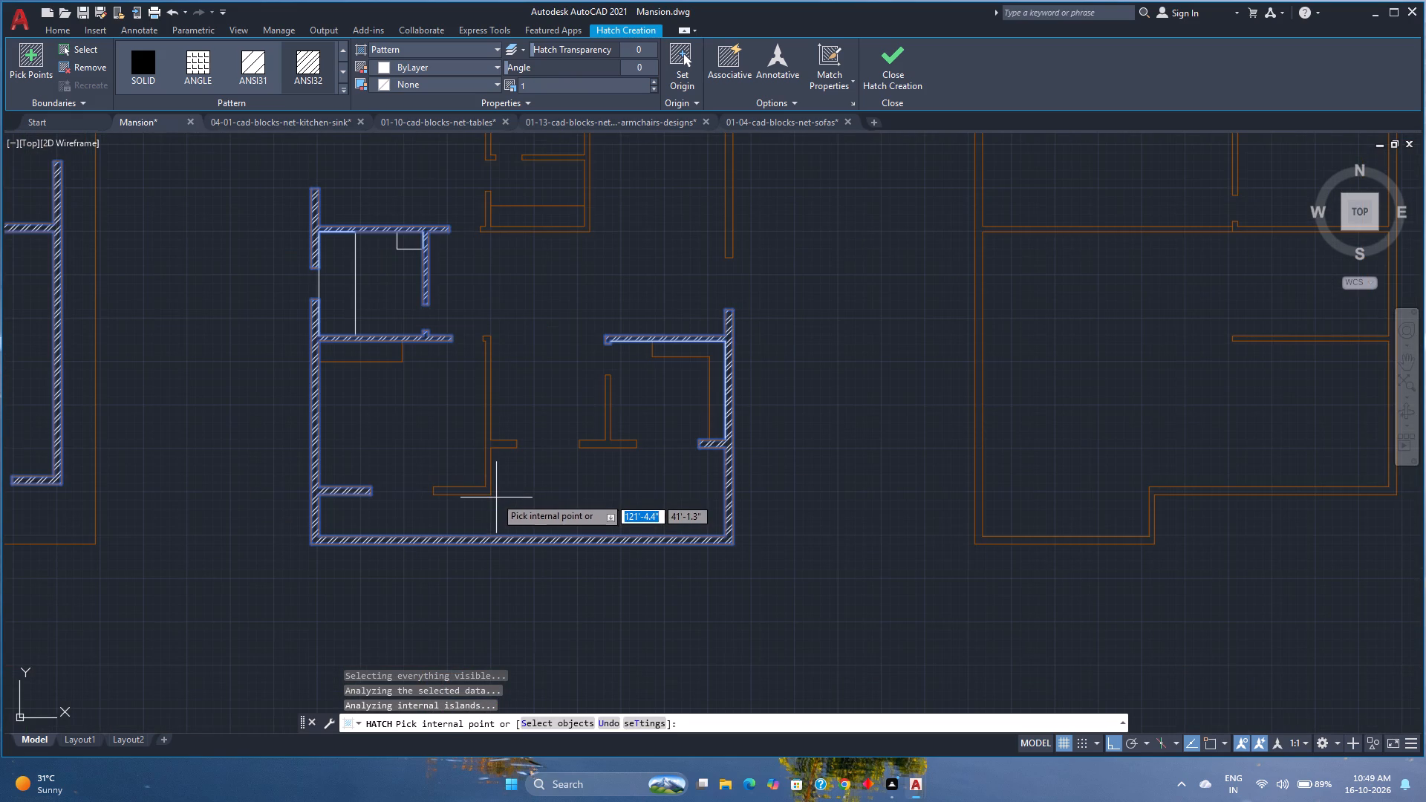
pyautogui.click(485, 490)
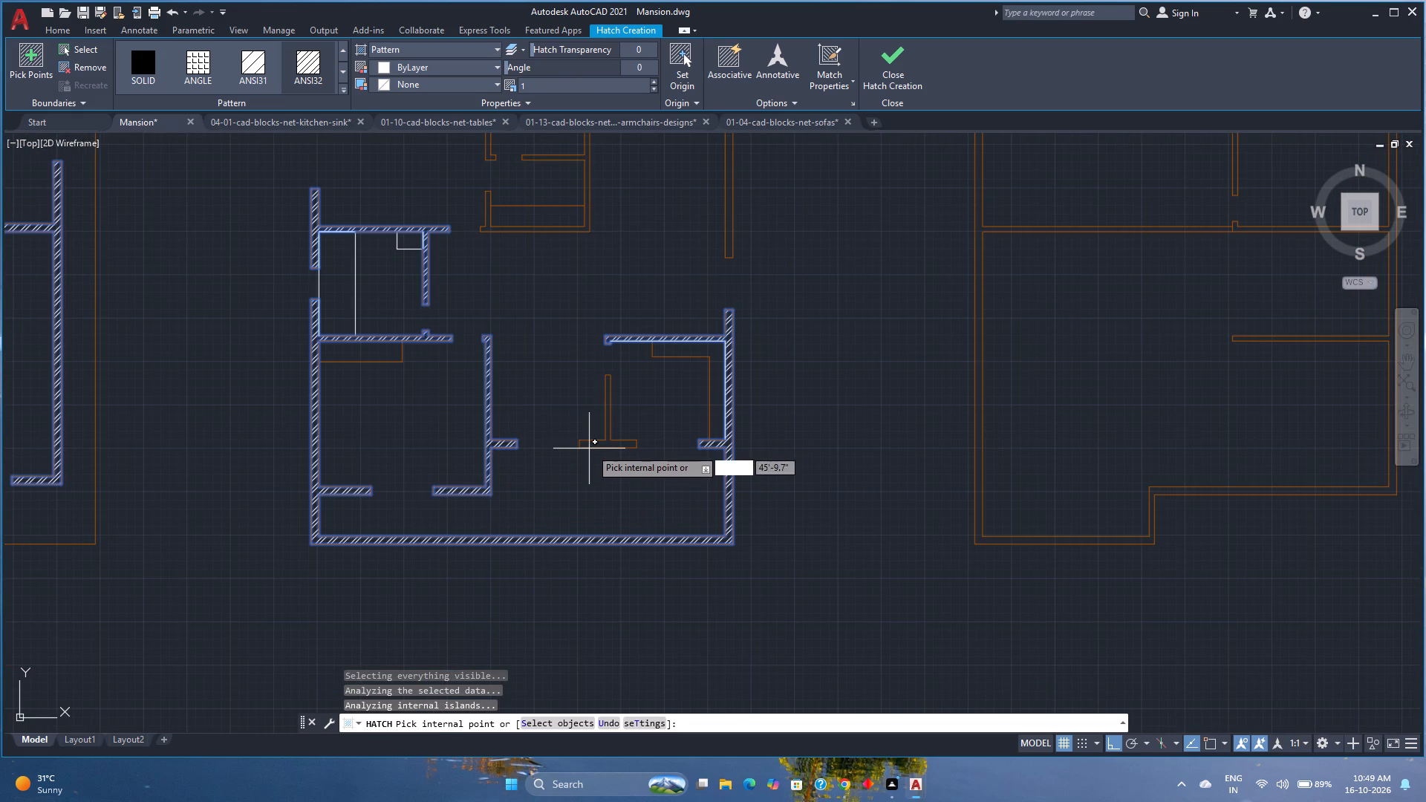
pyautogui.click(597, 444)
# Add the middle plan's central room walls and its connected northern and eastern exterior walls to the hatch.
pyautogui.scroll(-2, 597, 444)
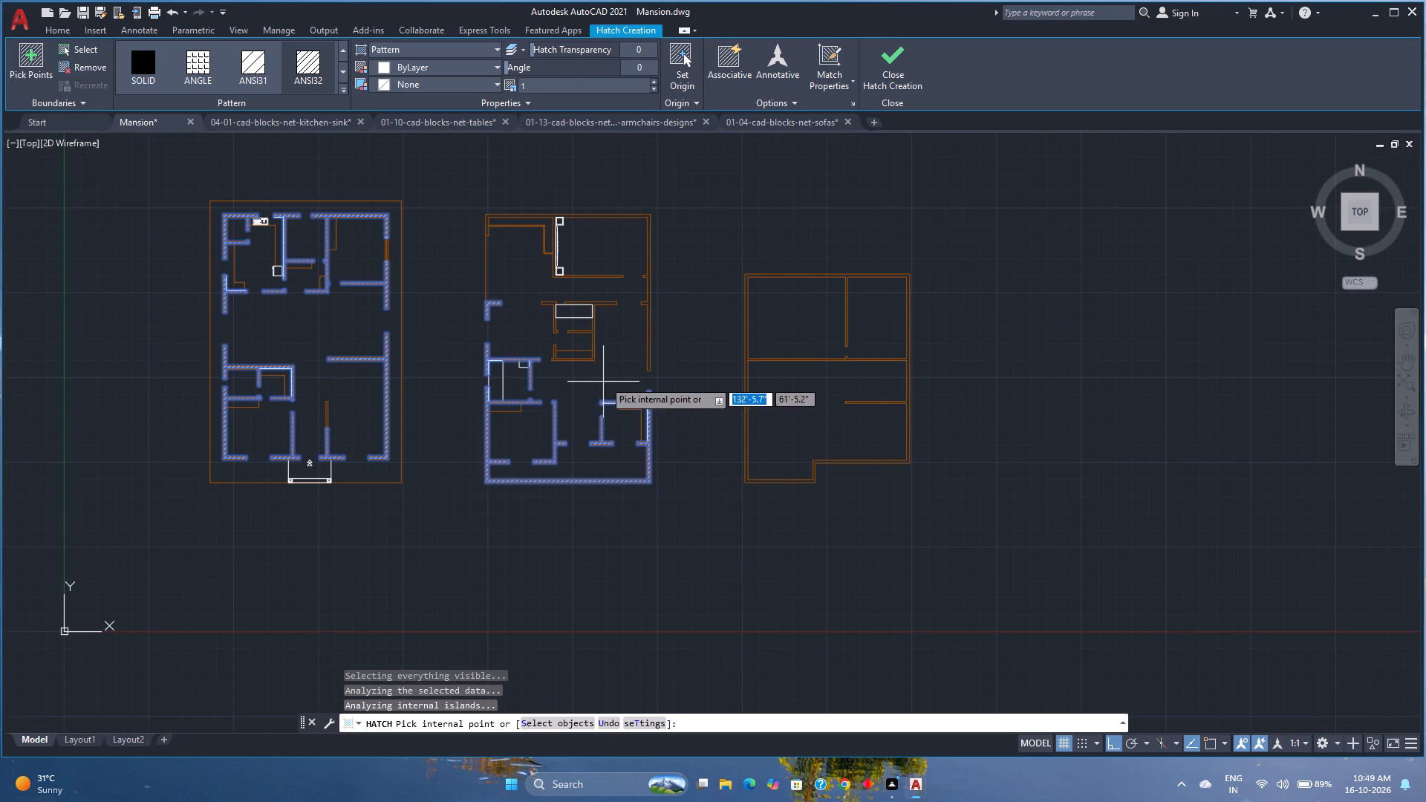
pyautogui.moveTo(604, 380); pyautogui.dragTo(501, 488, button='middle')
pyautogui.scroll(2, 484, 452)
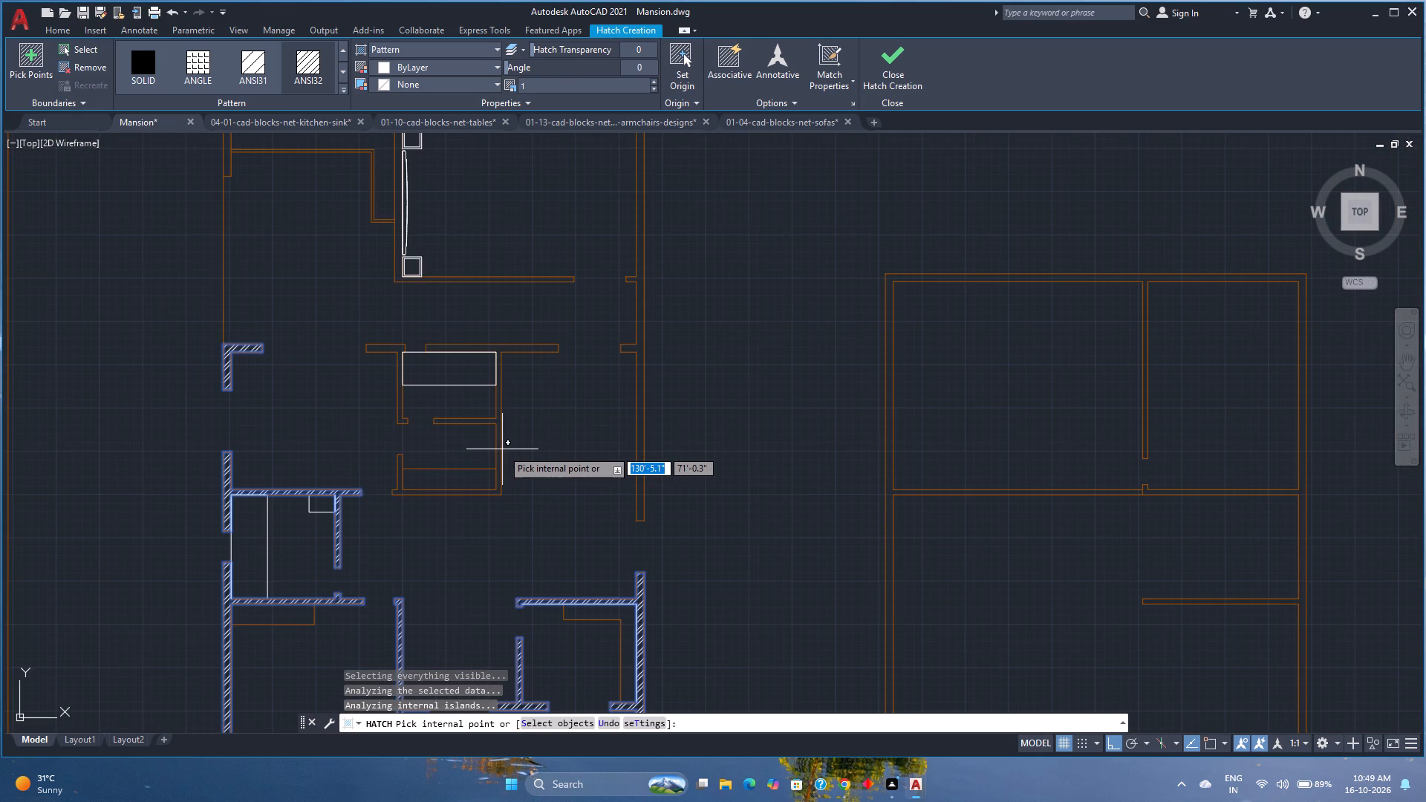
pyautogui.click(498, 449)
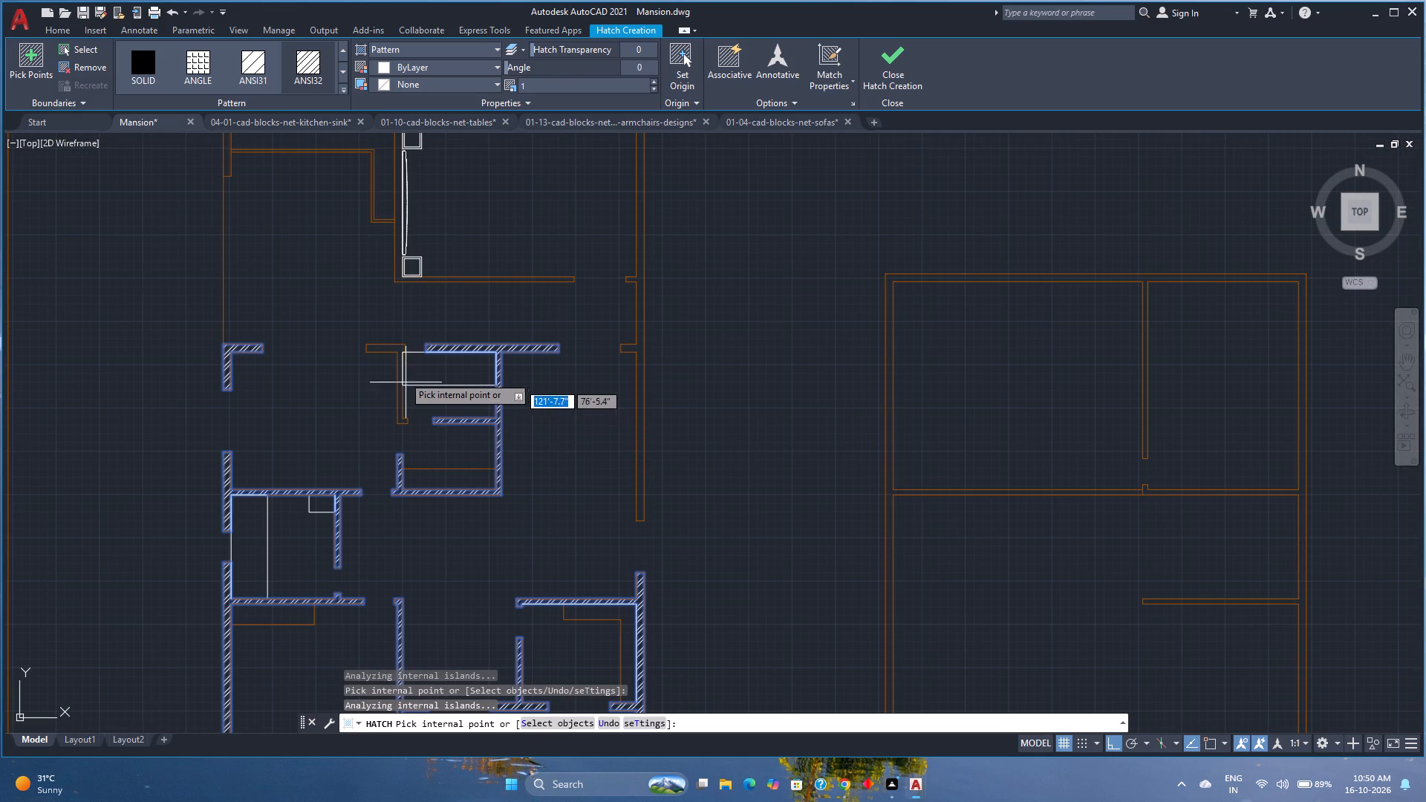
pyautogui.scroll(1, 390, 348)
pyautogui.click(393, 347)
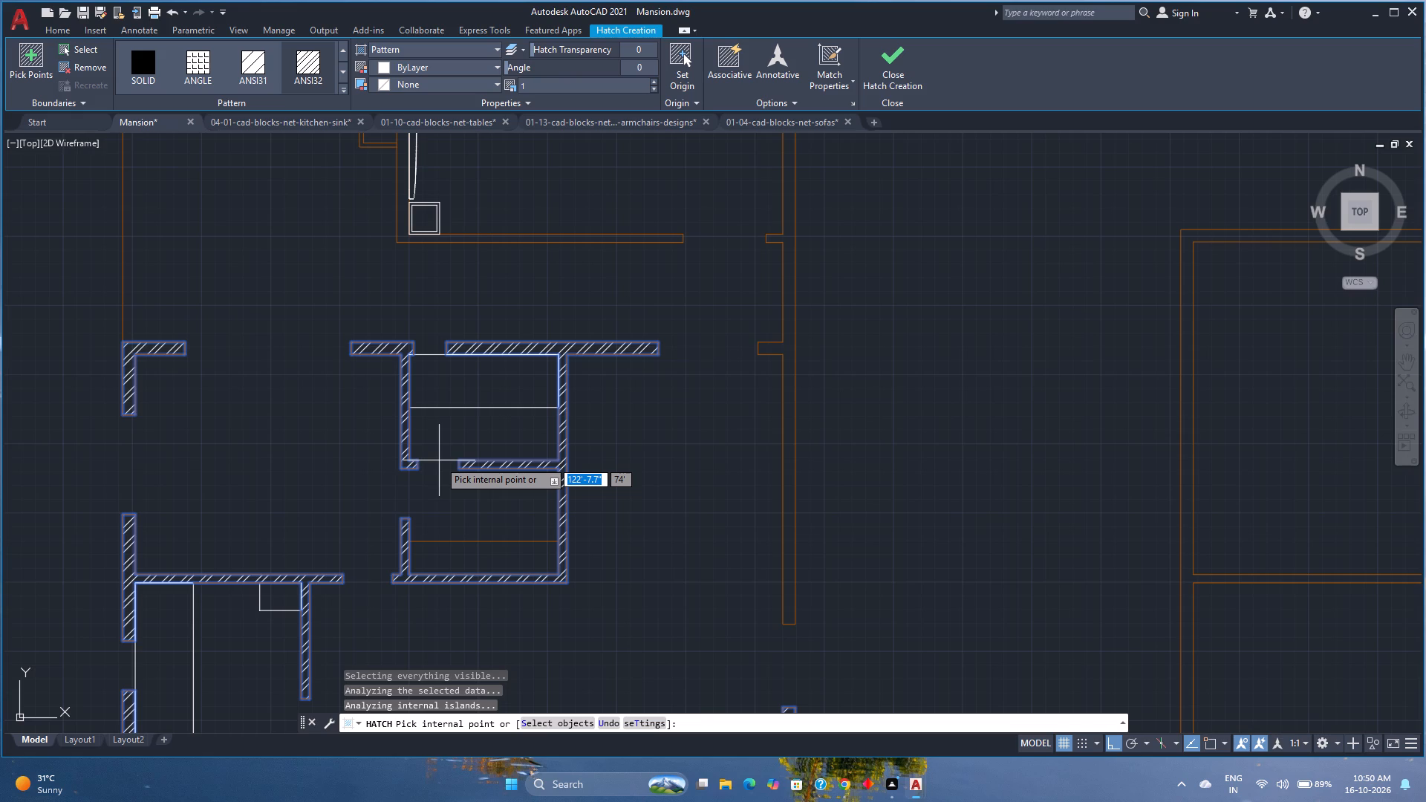
pyautogui.scroll(-1, 439, 460)
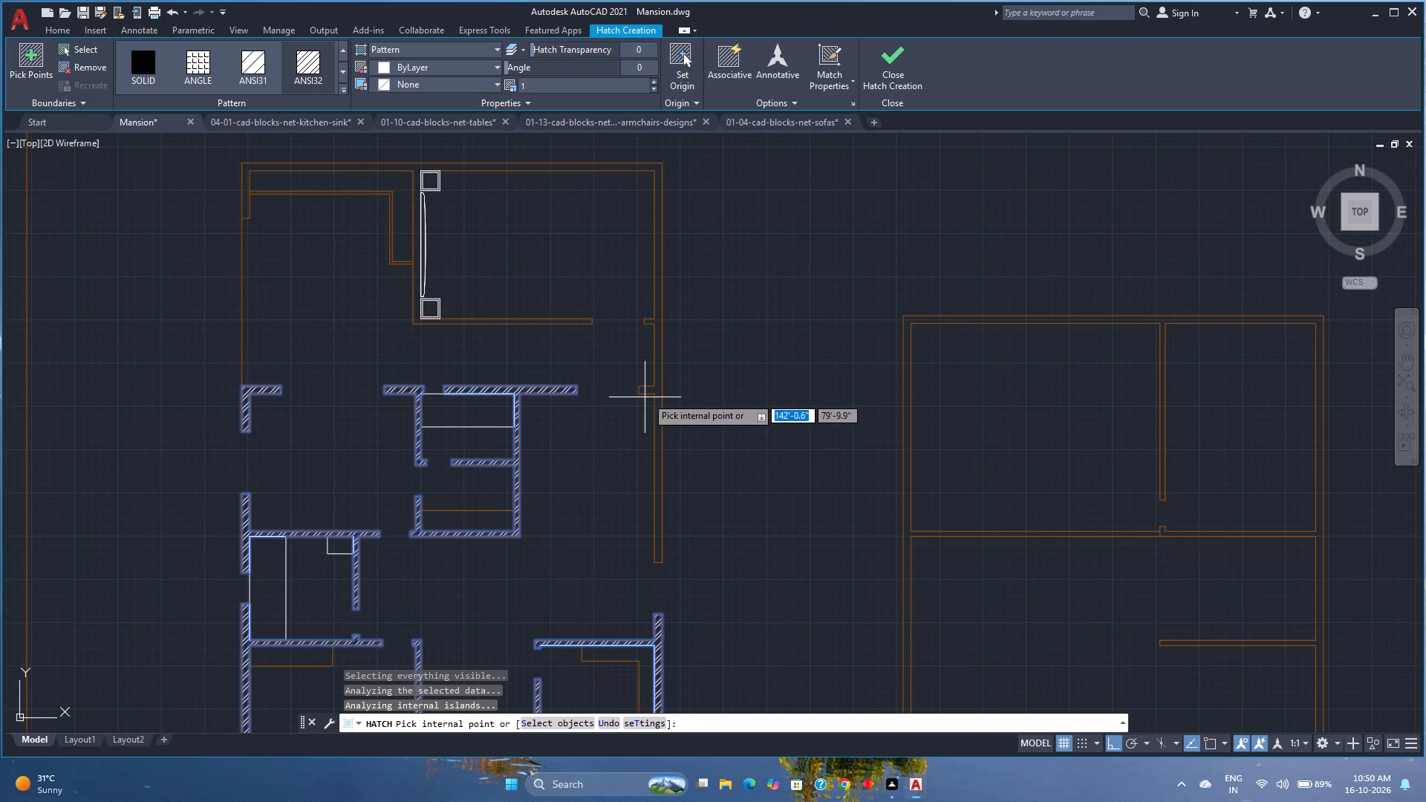
pyautogui.scroll(1, 651, 395)
pyautogui.click(652, 388)
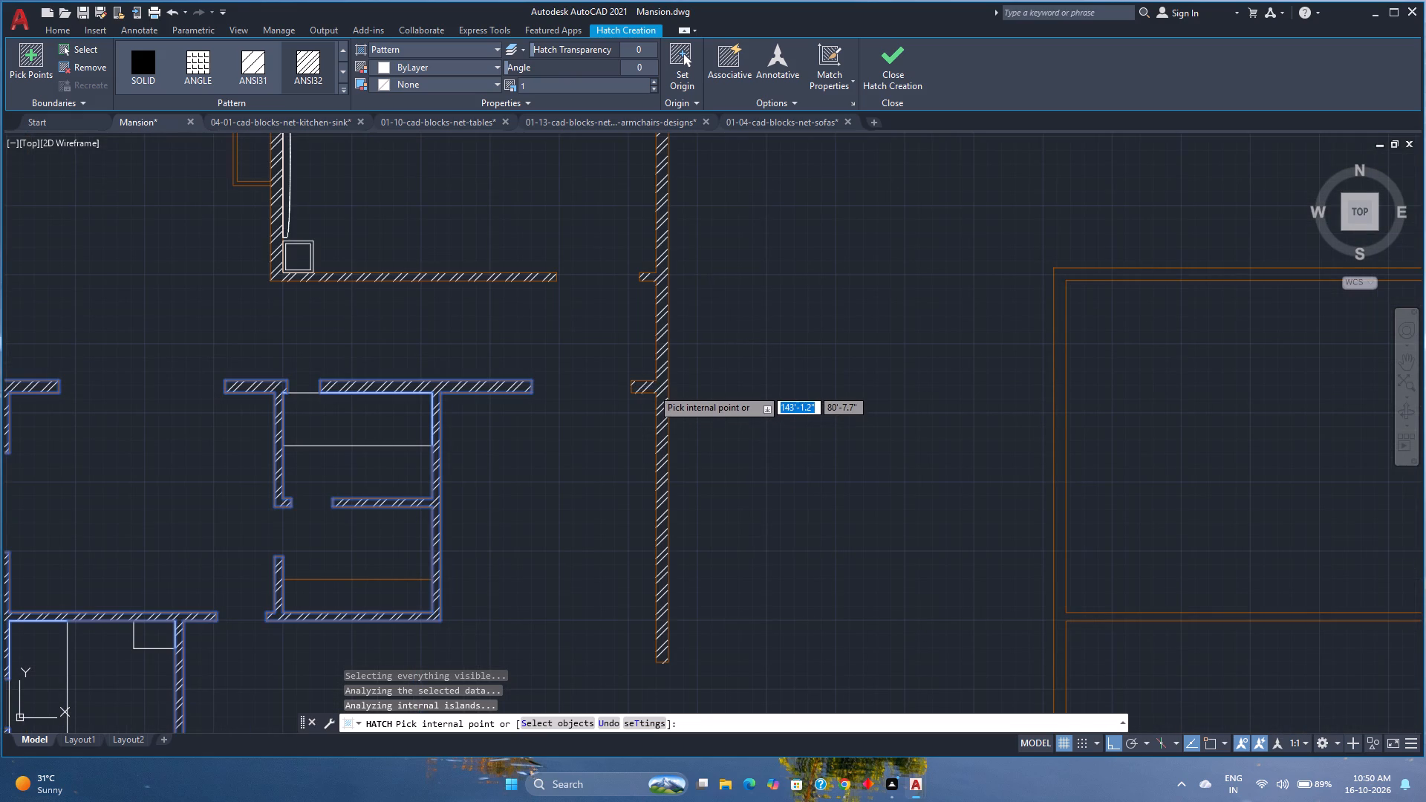
# Add the easternmost plan's connected exterior and interior walls to the hatch.
pyautogui.scroll(-2, 652, 388)
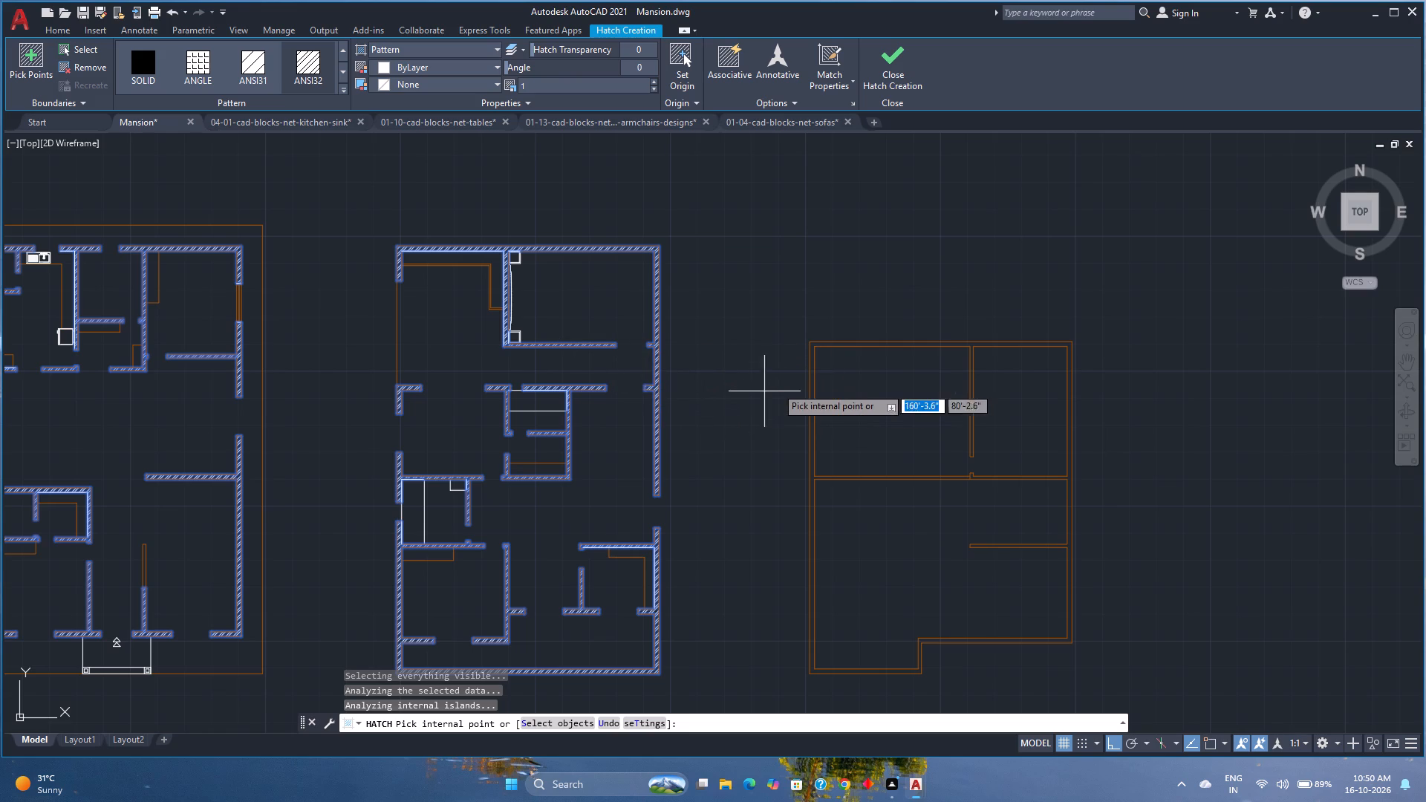
pyautogui.scroll(2, 801, 407)
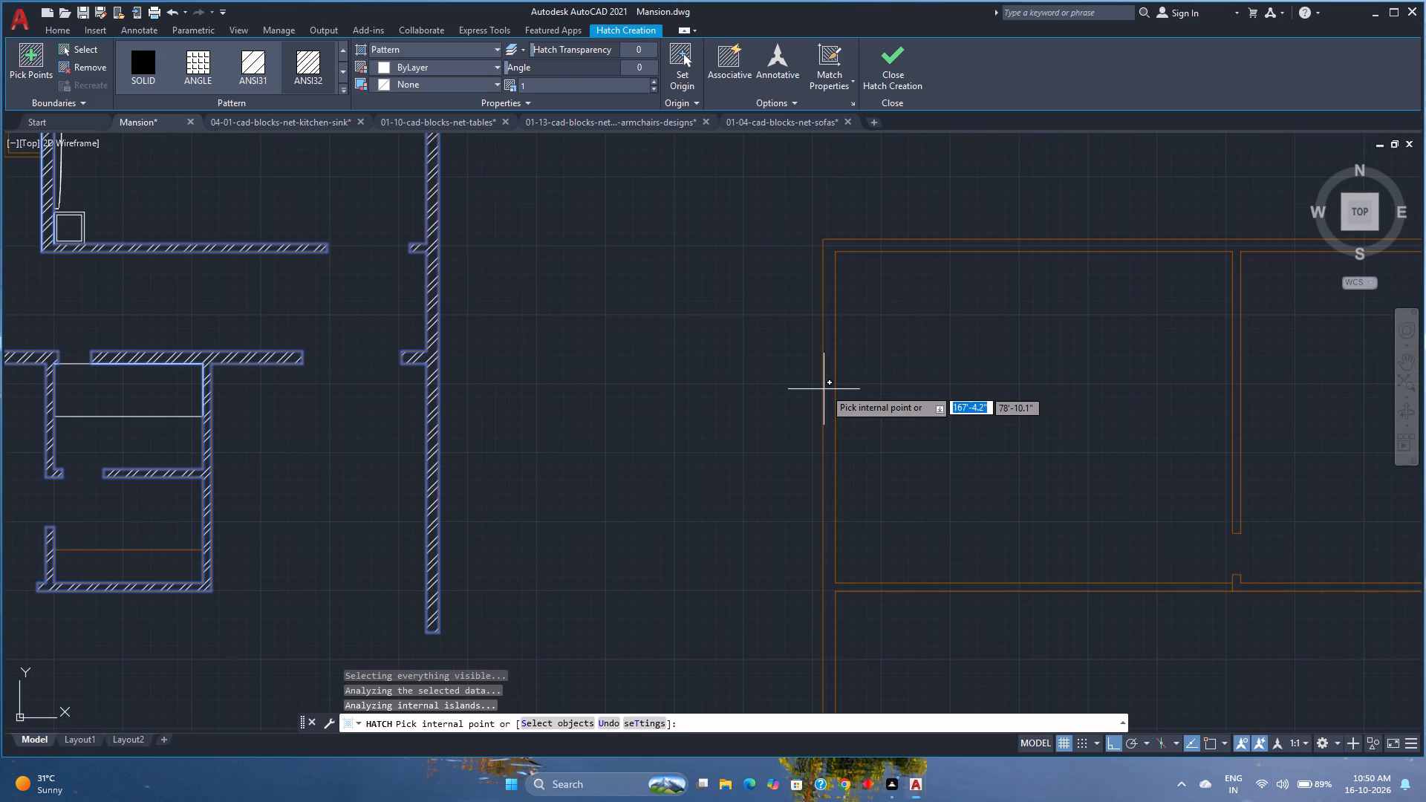
pyautogui.click(829, 383)
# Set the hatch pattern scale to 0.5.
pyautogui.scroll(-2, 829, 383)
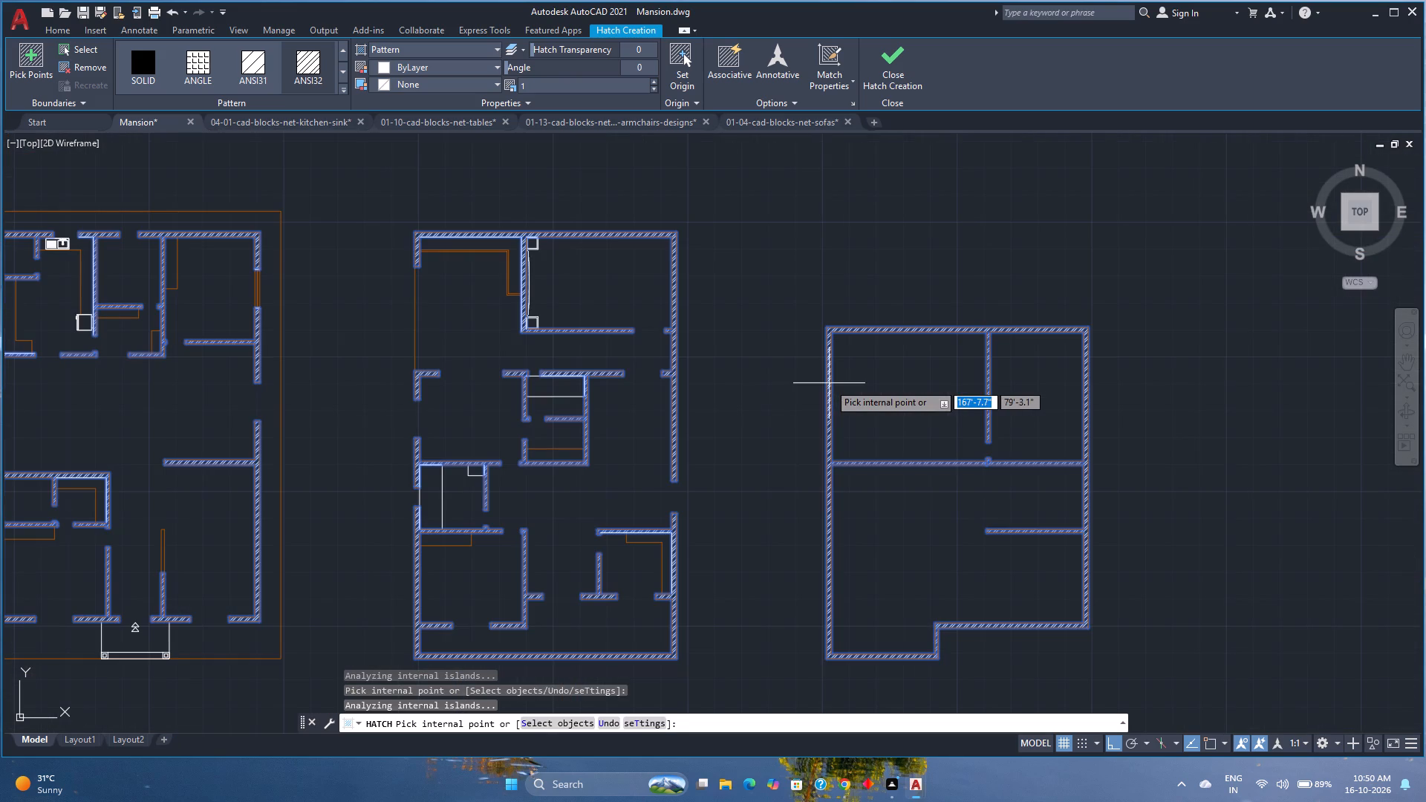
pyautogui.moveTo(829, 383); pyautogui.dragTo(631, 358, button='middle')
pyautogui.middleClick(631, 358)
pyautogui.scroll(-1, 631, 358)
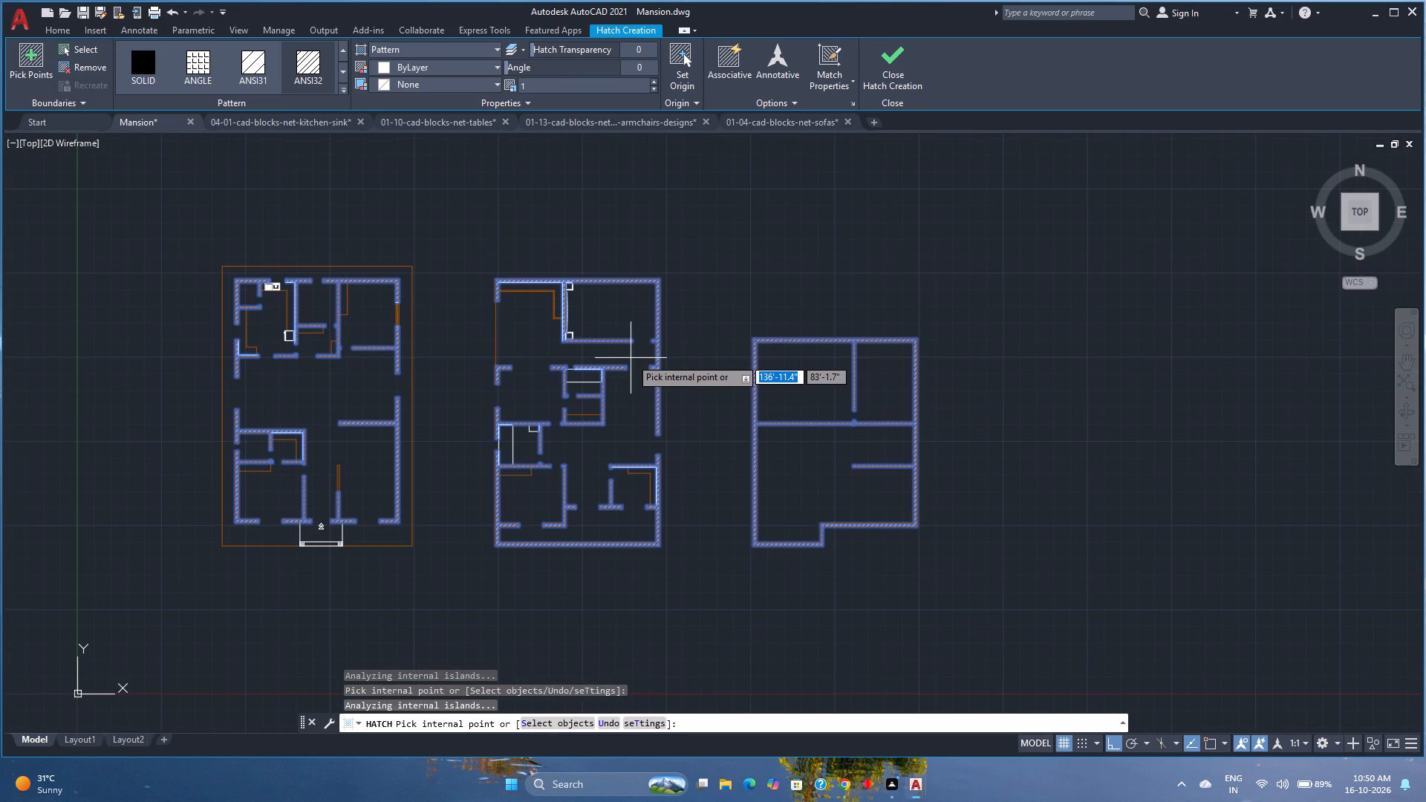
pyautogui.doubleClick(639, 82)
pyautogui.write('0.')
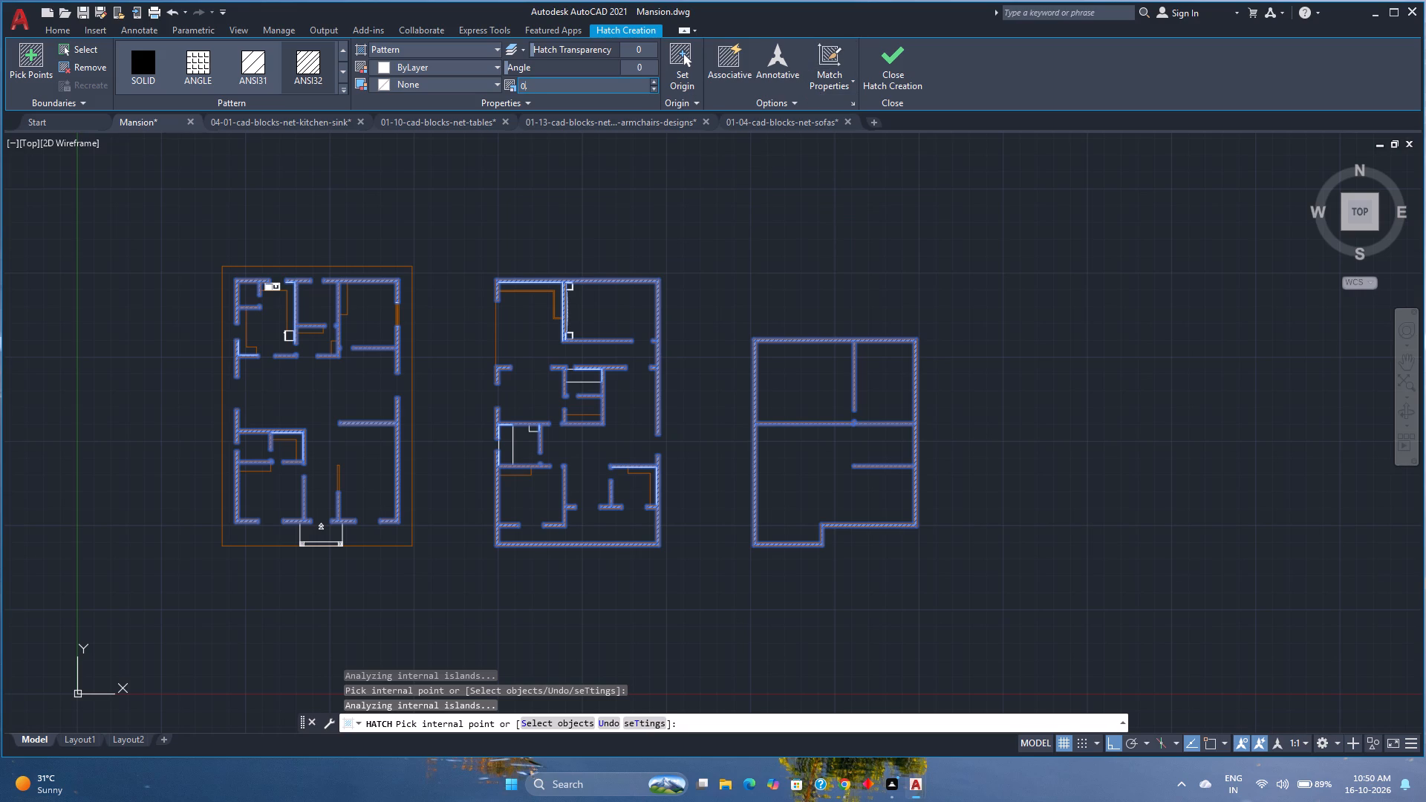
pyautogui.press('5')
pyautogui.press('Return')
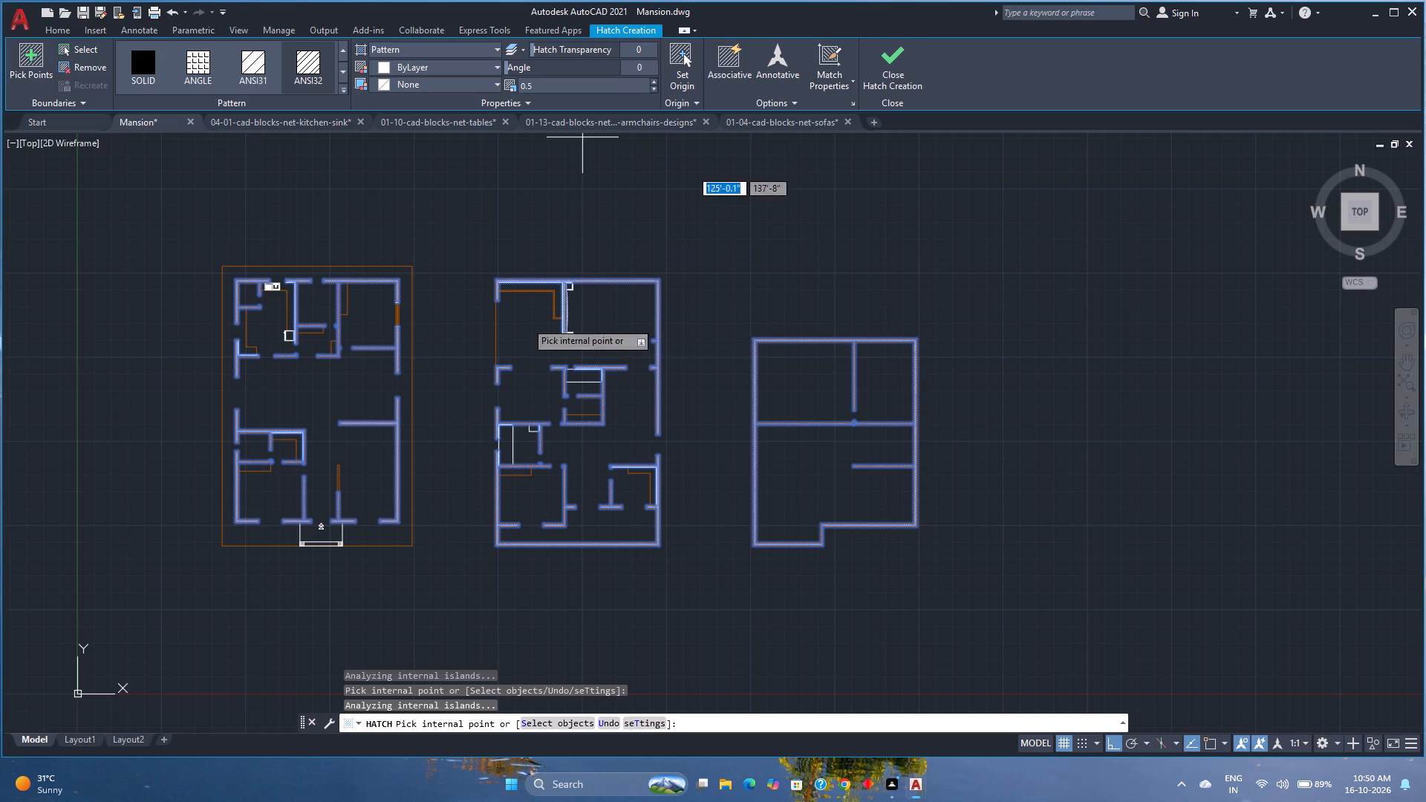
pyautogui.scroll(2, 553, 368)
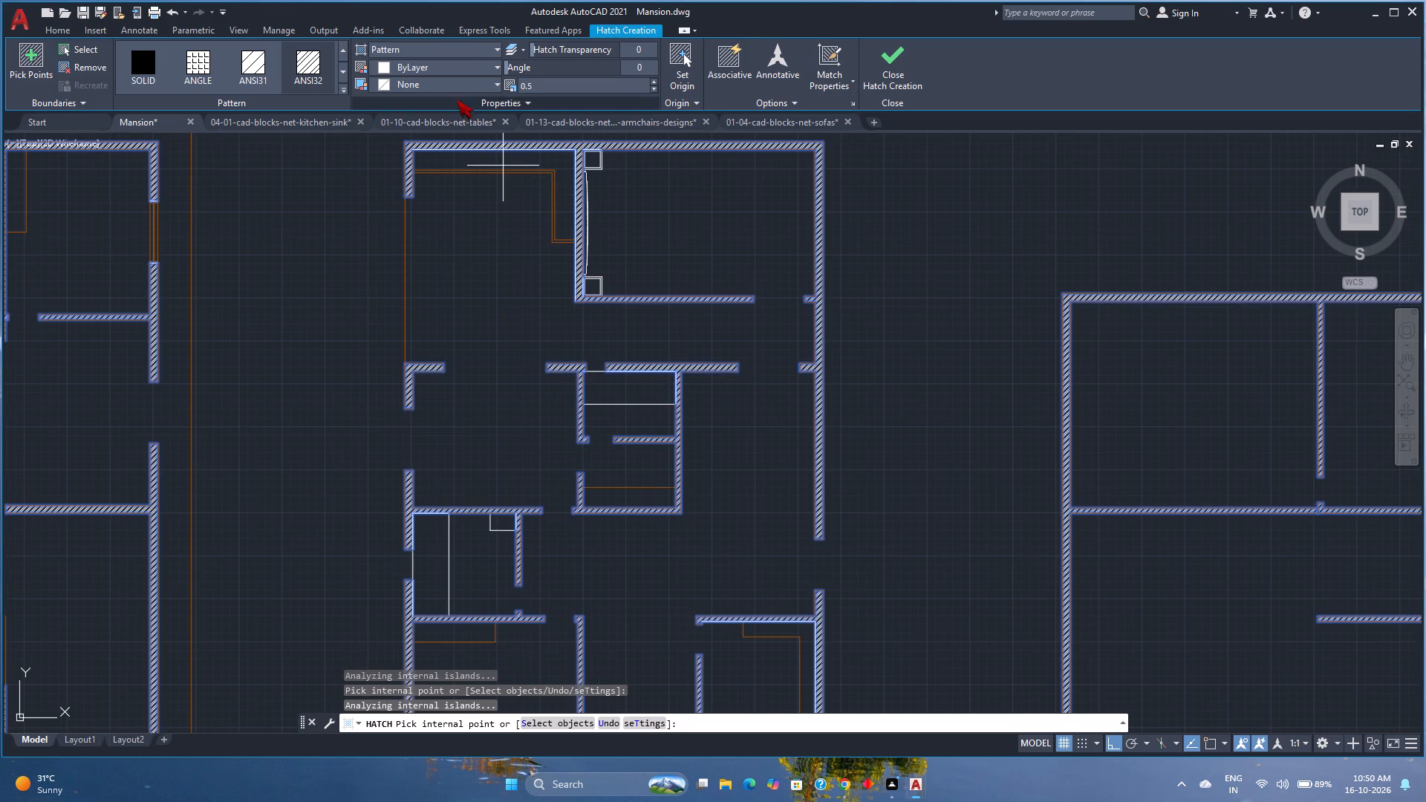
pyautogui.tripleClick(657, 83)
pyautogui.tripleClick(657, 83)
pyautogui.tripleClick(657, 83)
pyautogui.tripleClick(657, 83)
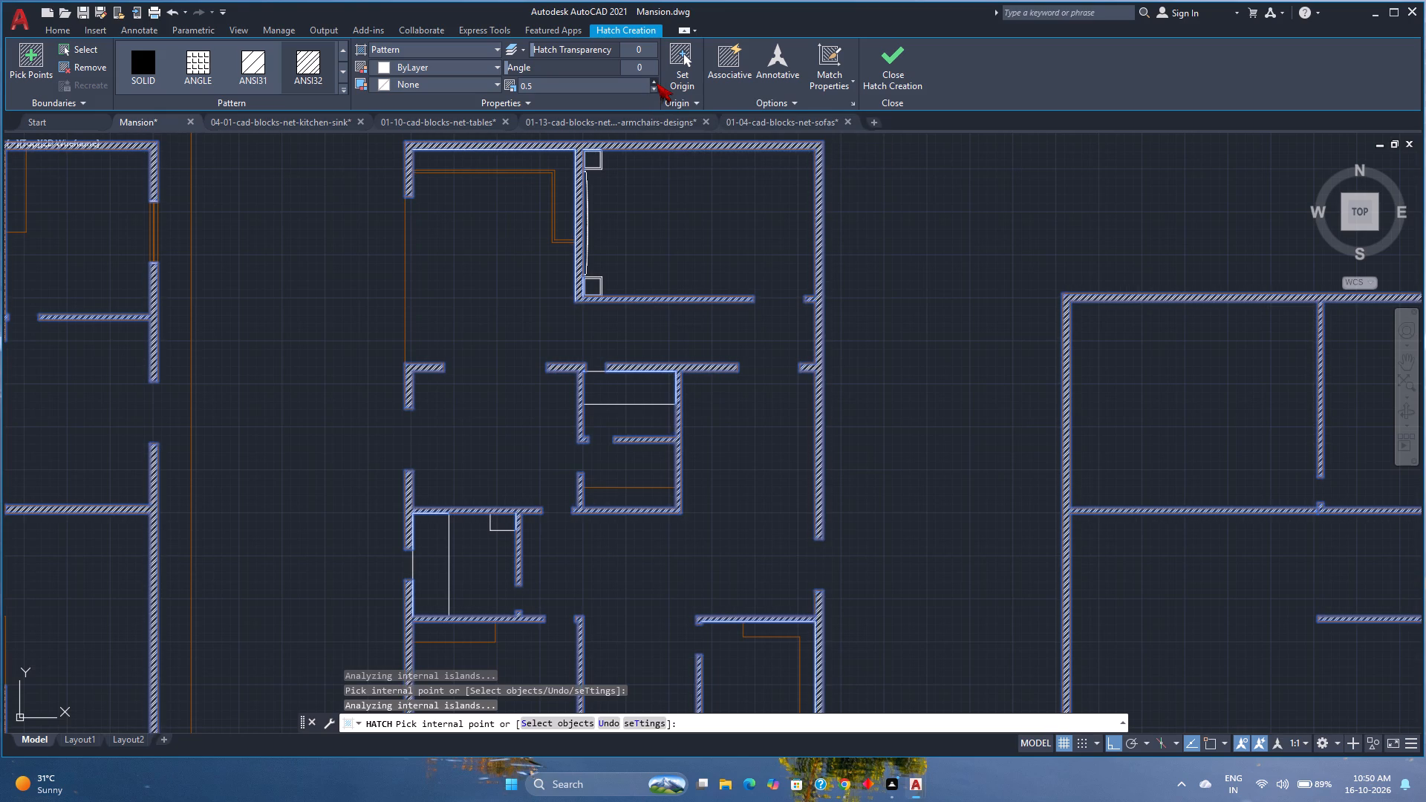
# Set the hatch pattern scale to 0.75 and finish the wall hatch.
pyautogui.doubleClick(585, 89)
pyautogui.write('0.0')
pyautogui.press('BackSpace')
pyautogui.write('75')
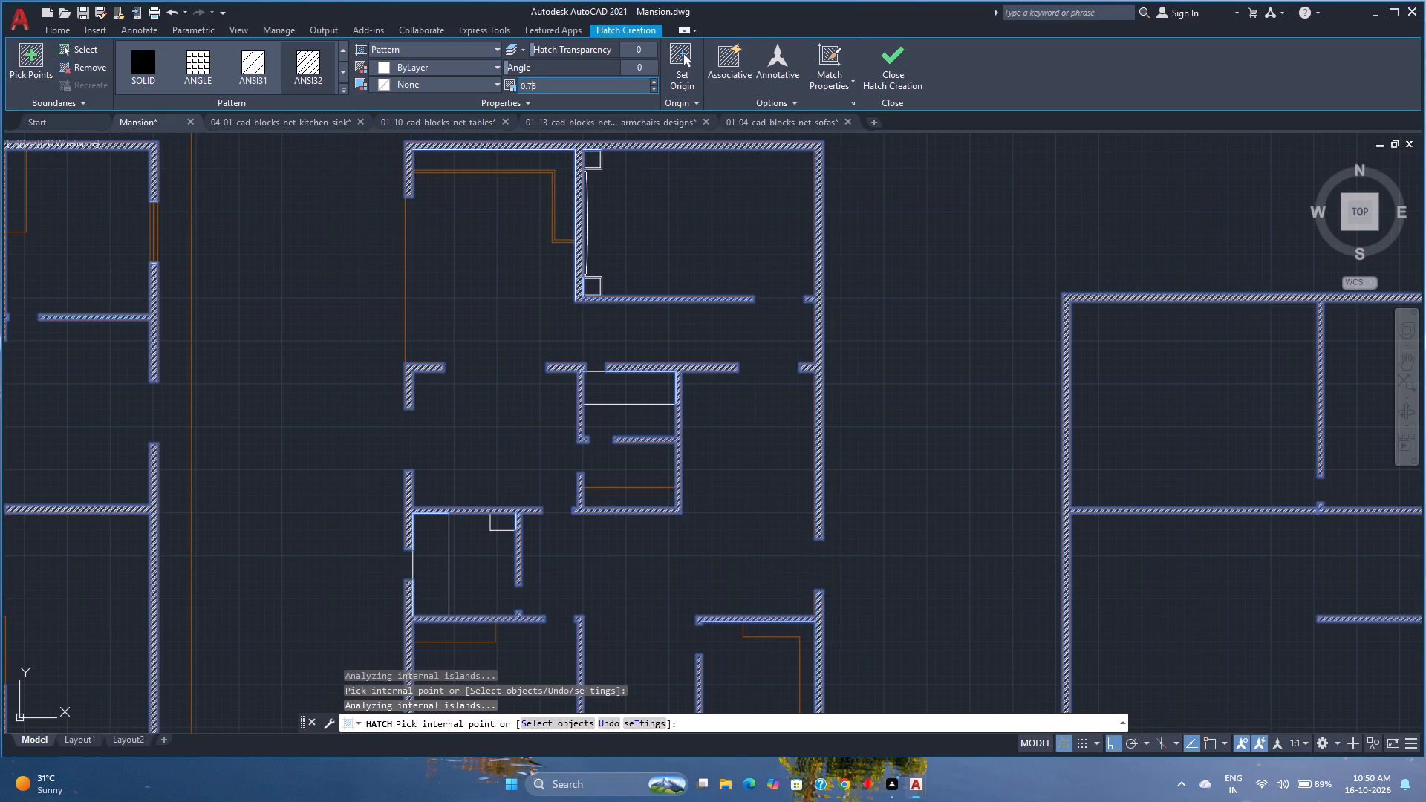
pyautogui.press('Return')
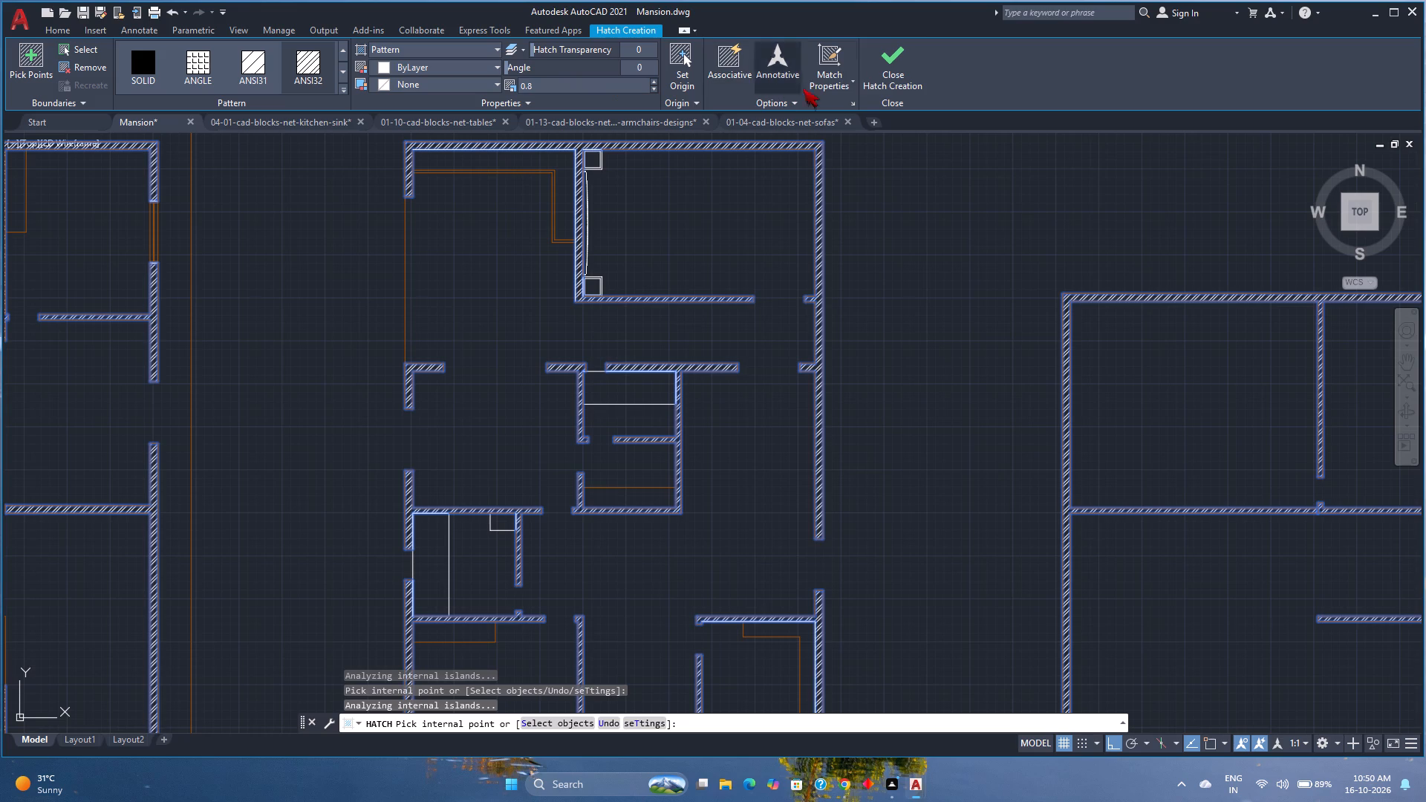
pyautogui.click(873, 71)
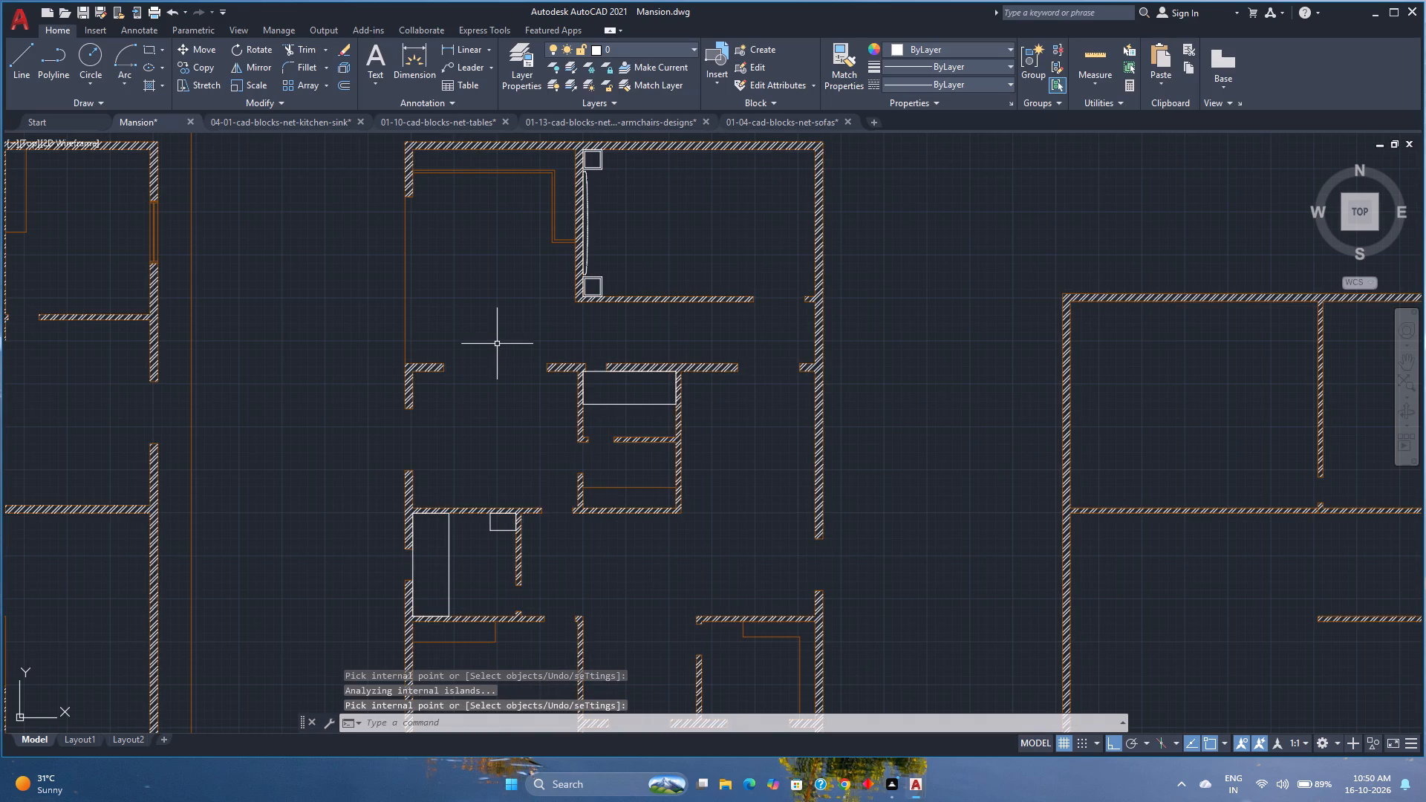
pyautogui.scroll(-1, 497, 344)
pyautogui.scroll(1, 525, 358)
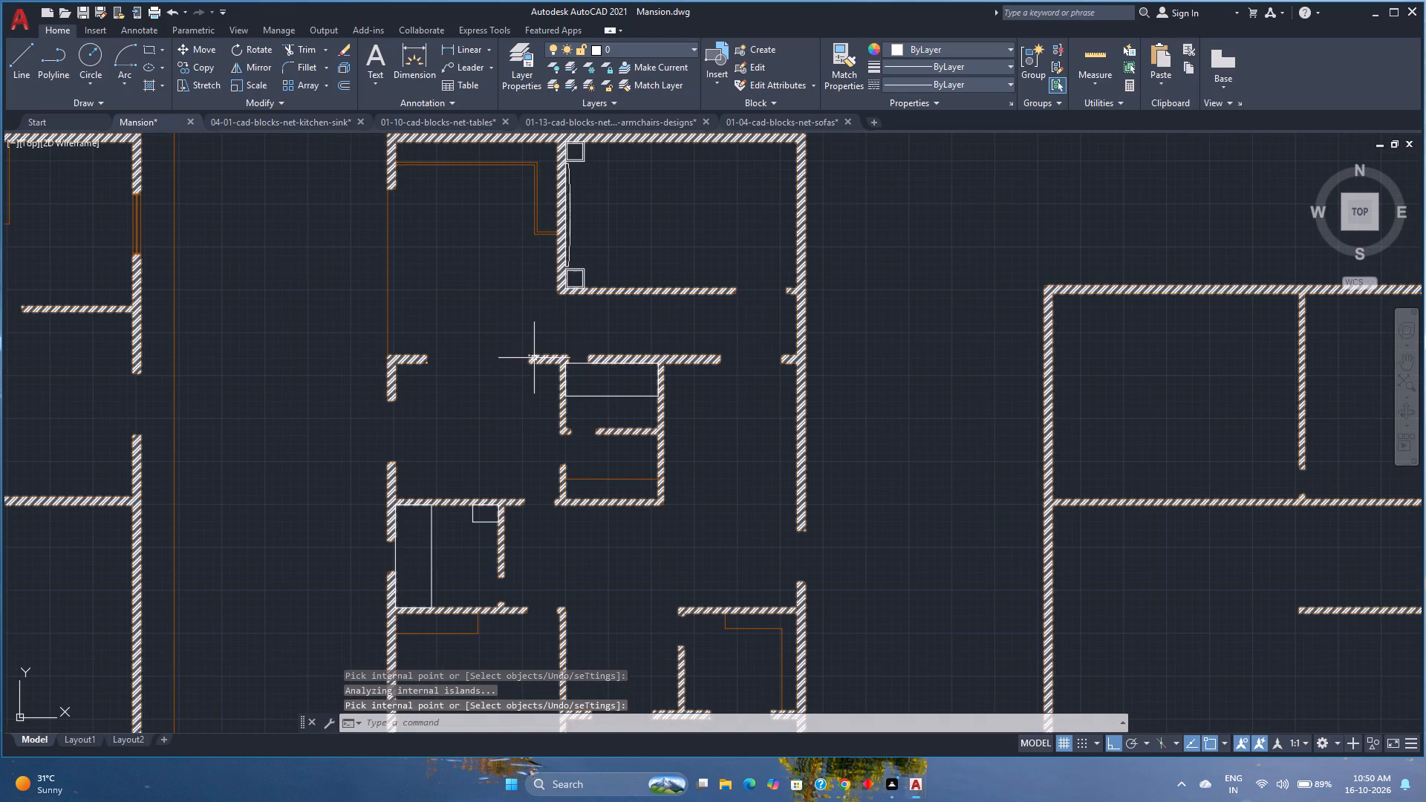
# Move the hatch covering the walls of all three plans onto the Wall Hatch layer.
pyautogui.click(541, 360)
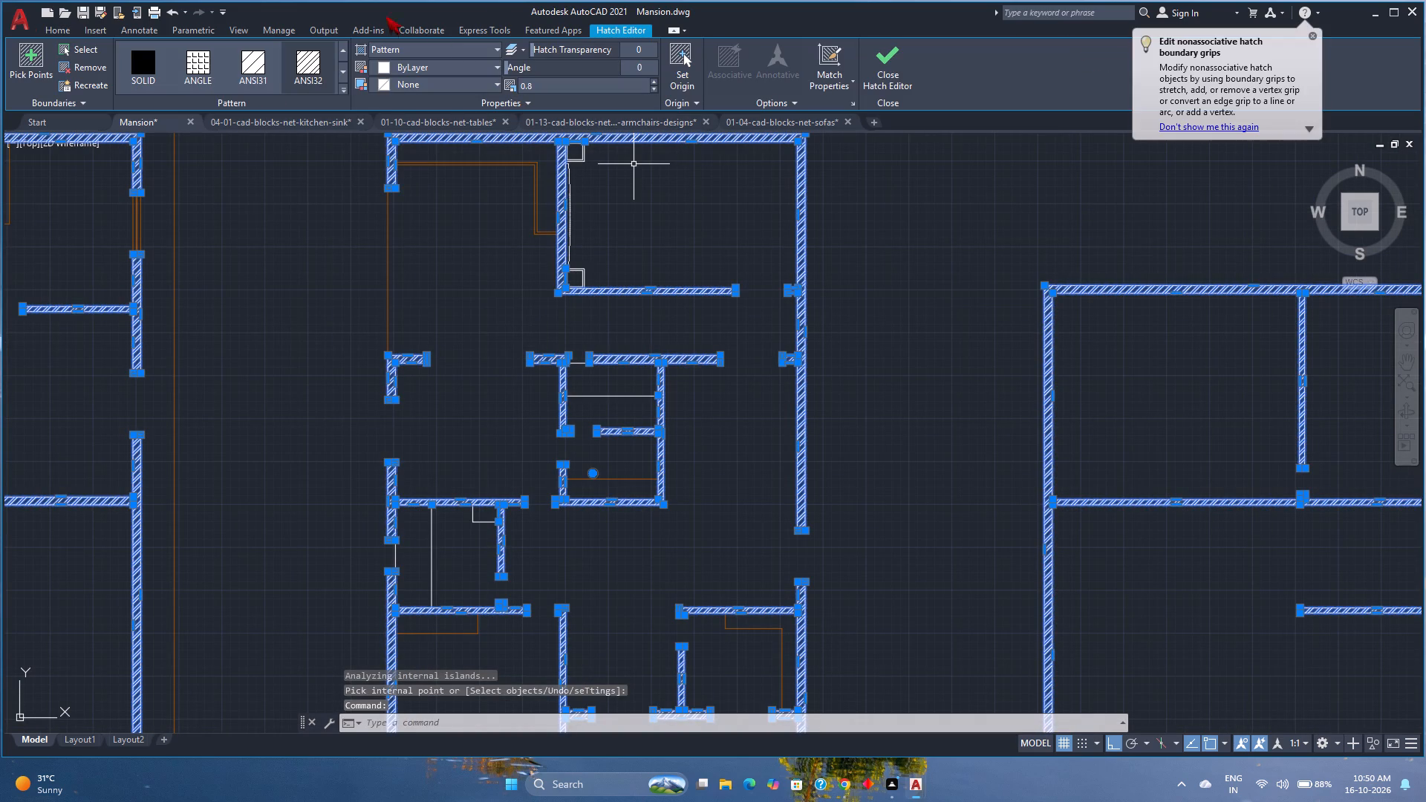
pyautogui.click(42, 25)
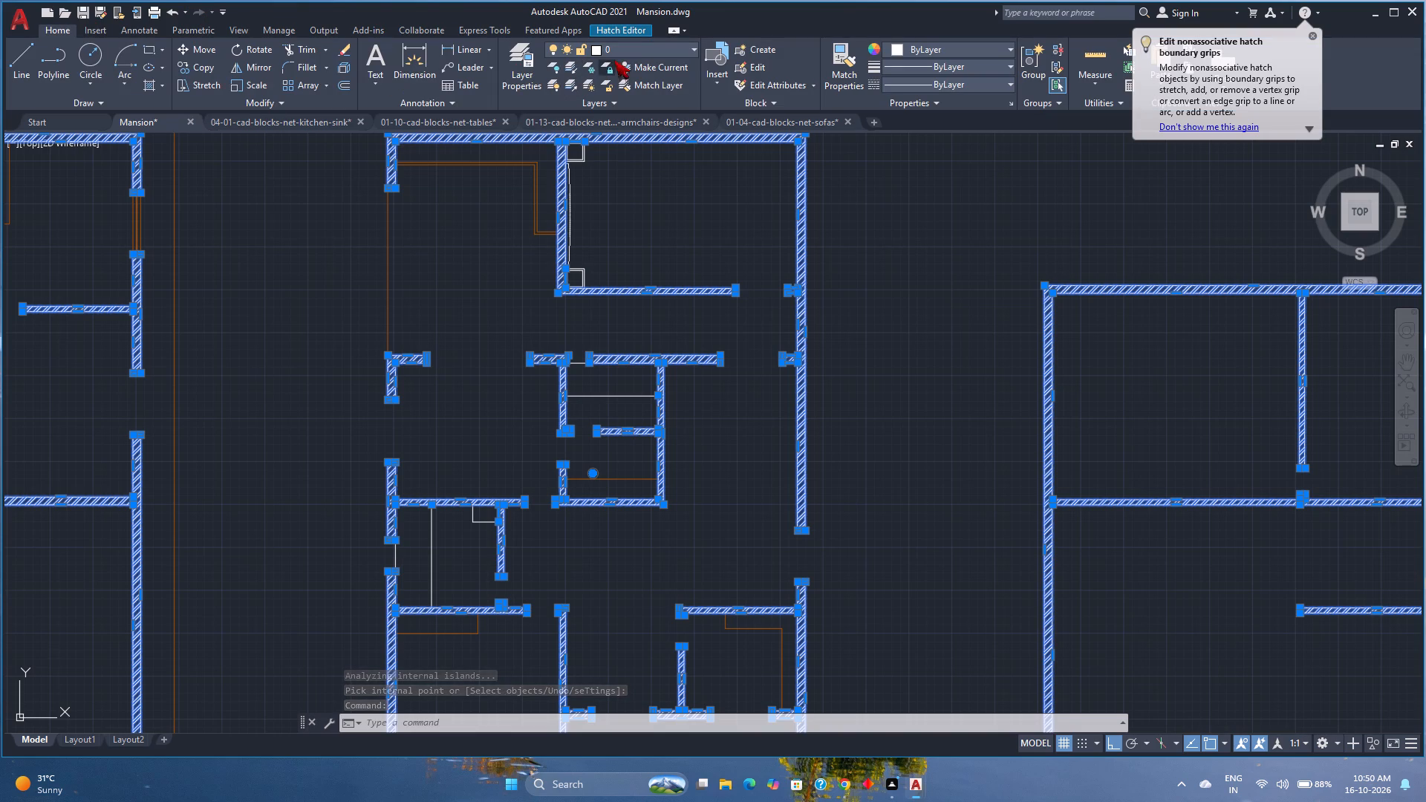
pyautogui.click(621, 50)
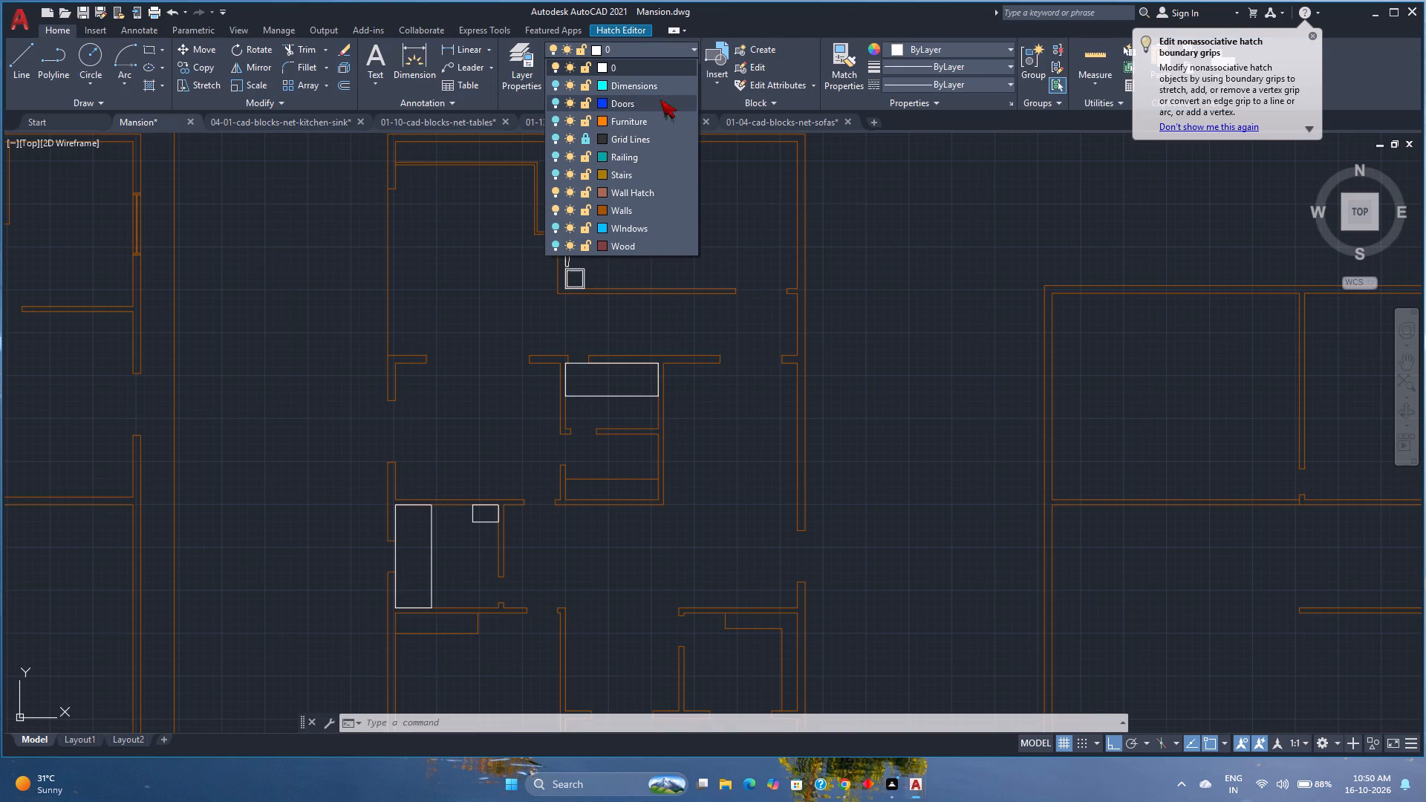
pyautogui.click(651, 189)
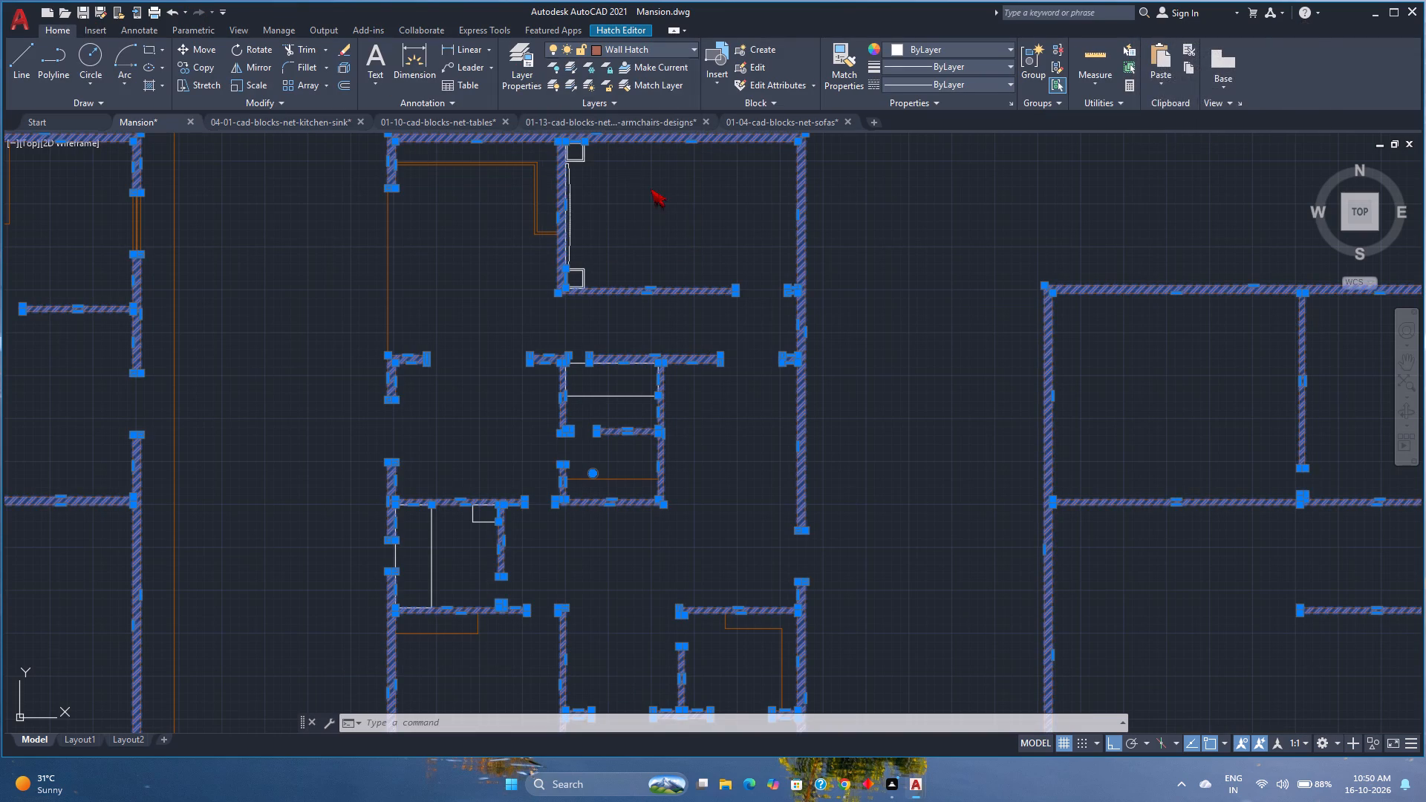
pyautogui.scroll(-1, 666, 219)
pyautogui.press('Escape')
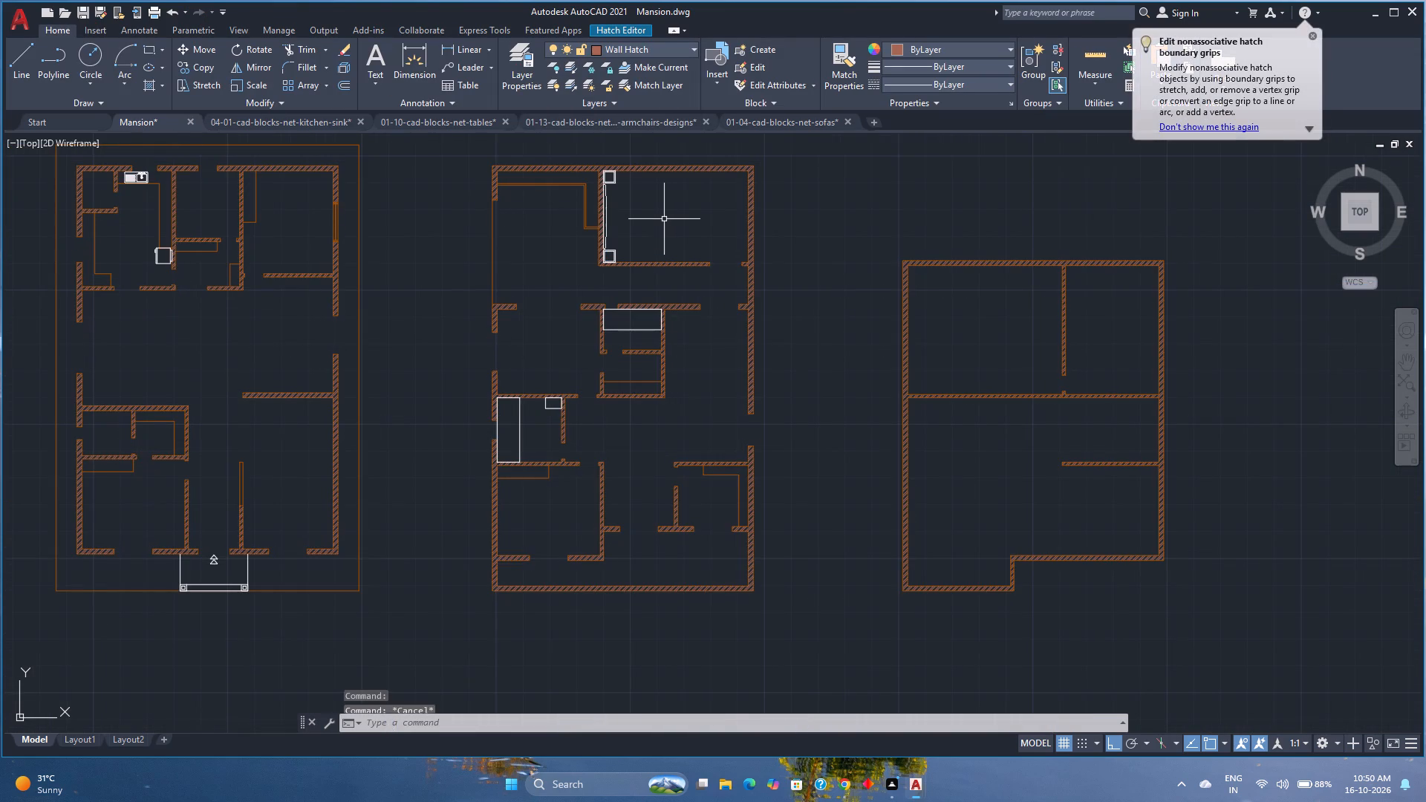
# Turn on the Stairs, Railing, Furniture, Doors, Windows and Wood layers.
pyautogui.moveTo(509, 262); pyautogui.dragTo(590, 271, button='middle')
pyautogui.middleClick(590, 271)
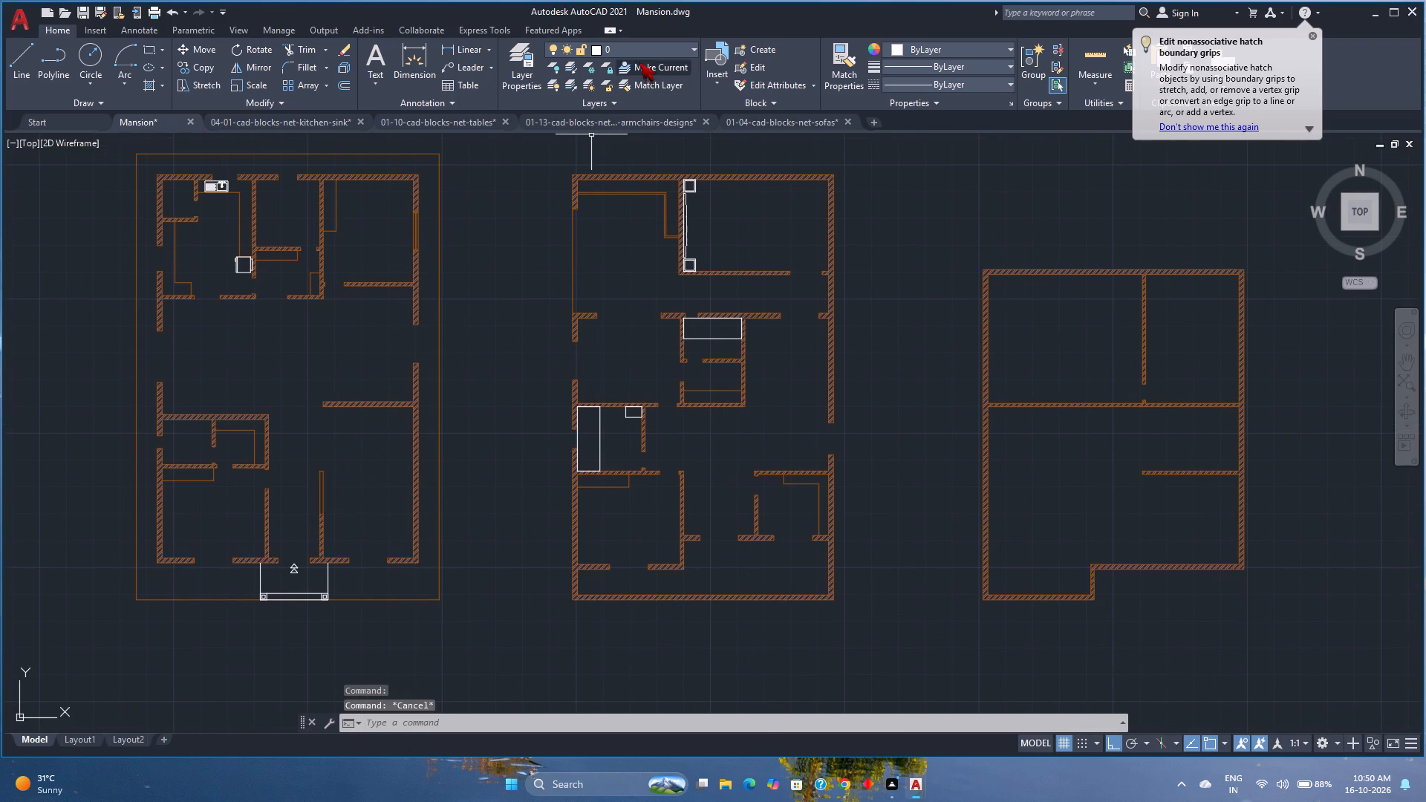
pyautogui.click(639, 50)
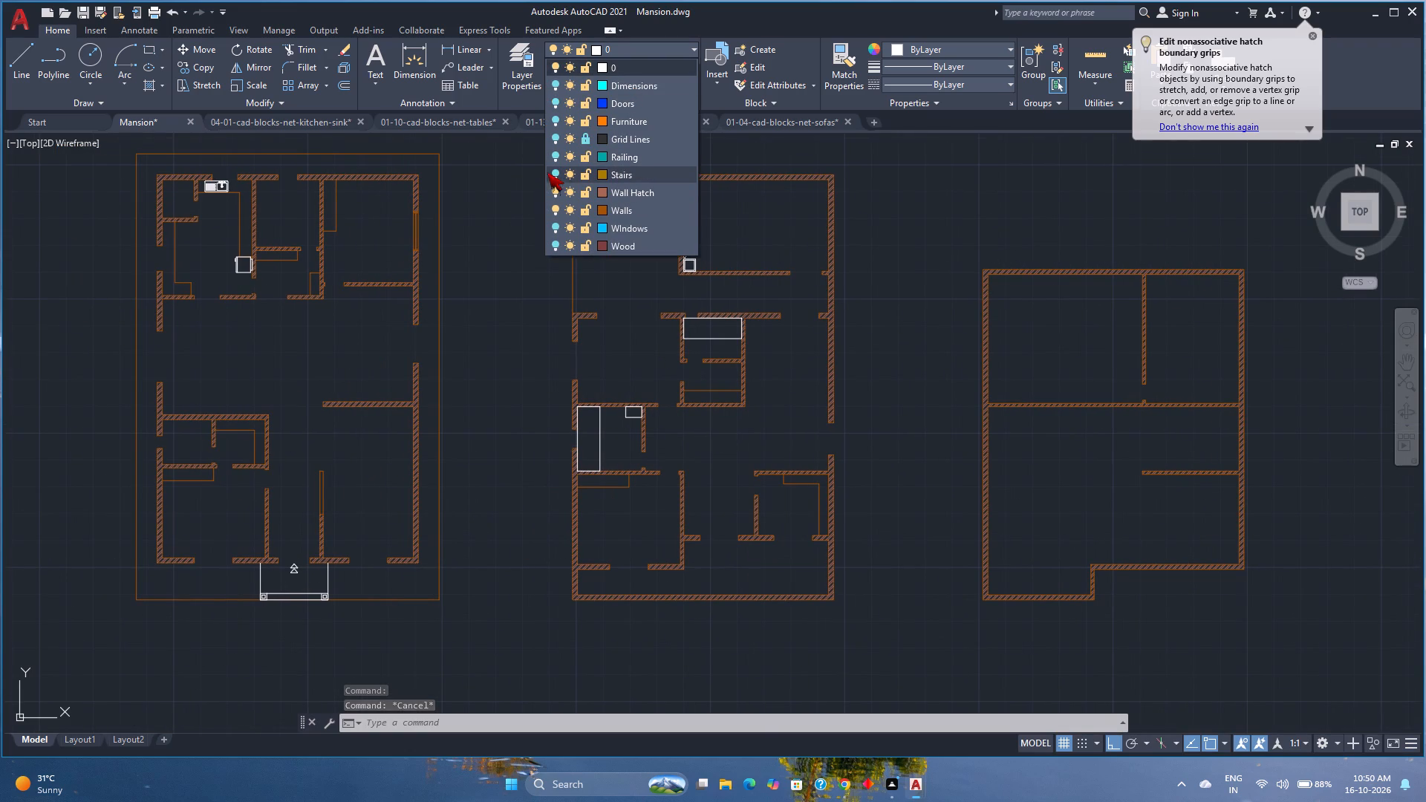
pyautogui.click(556, 177)
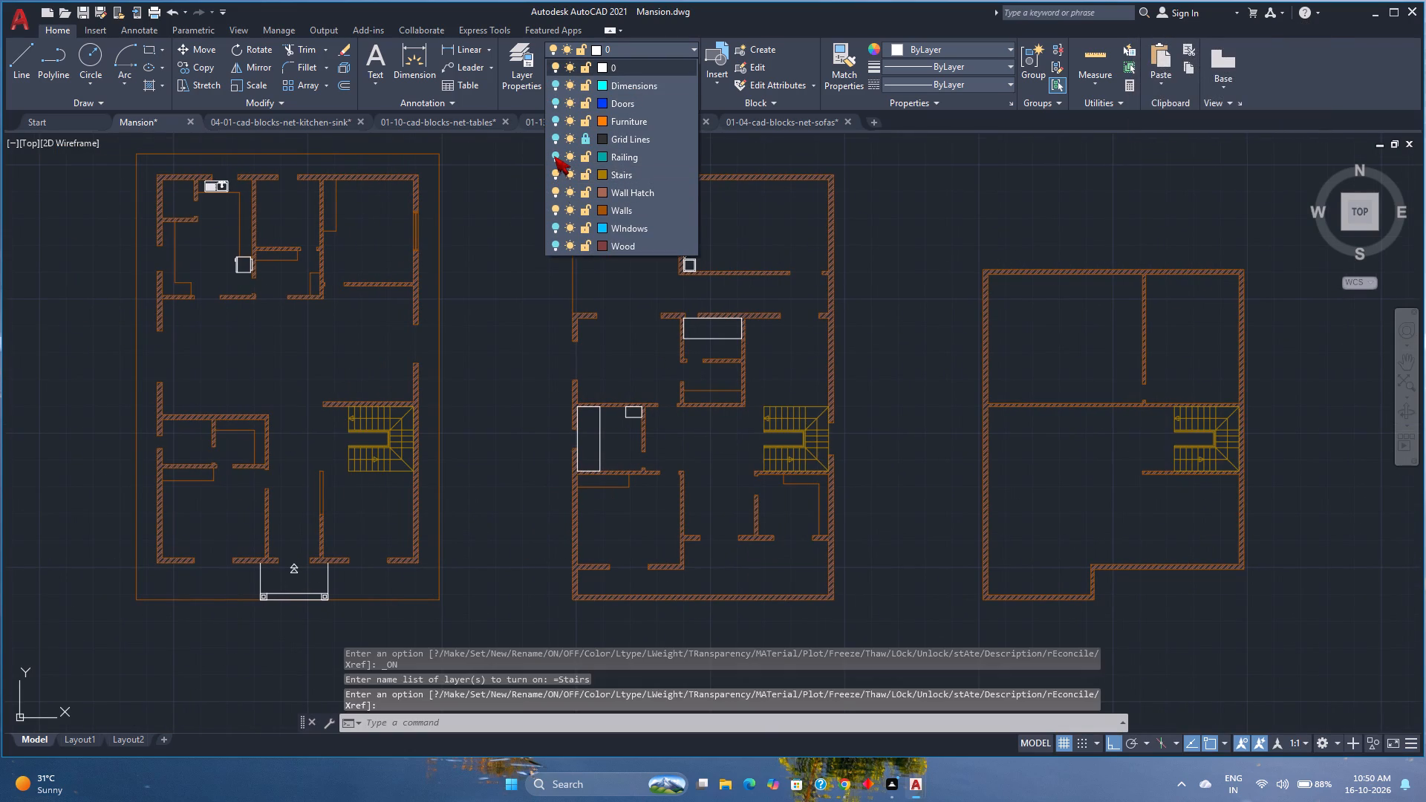
pyautogui.click(554, 156)
pyautogui.click(555, 123)
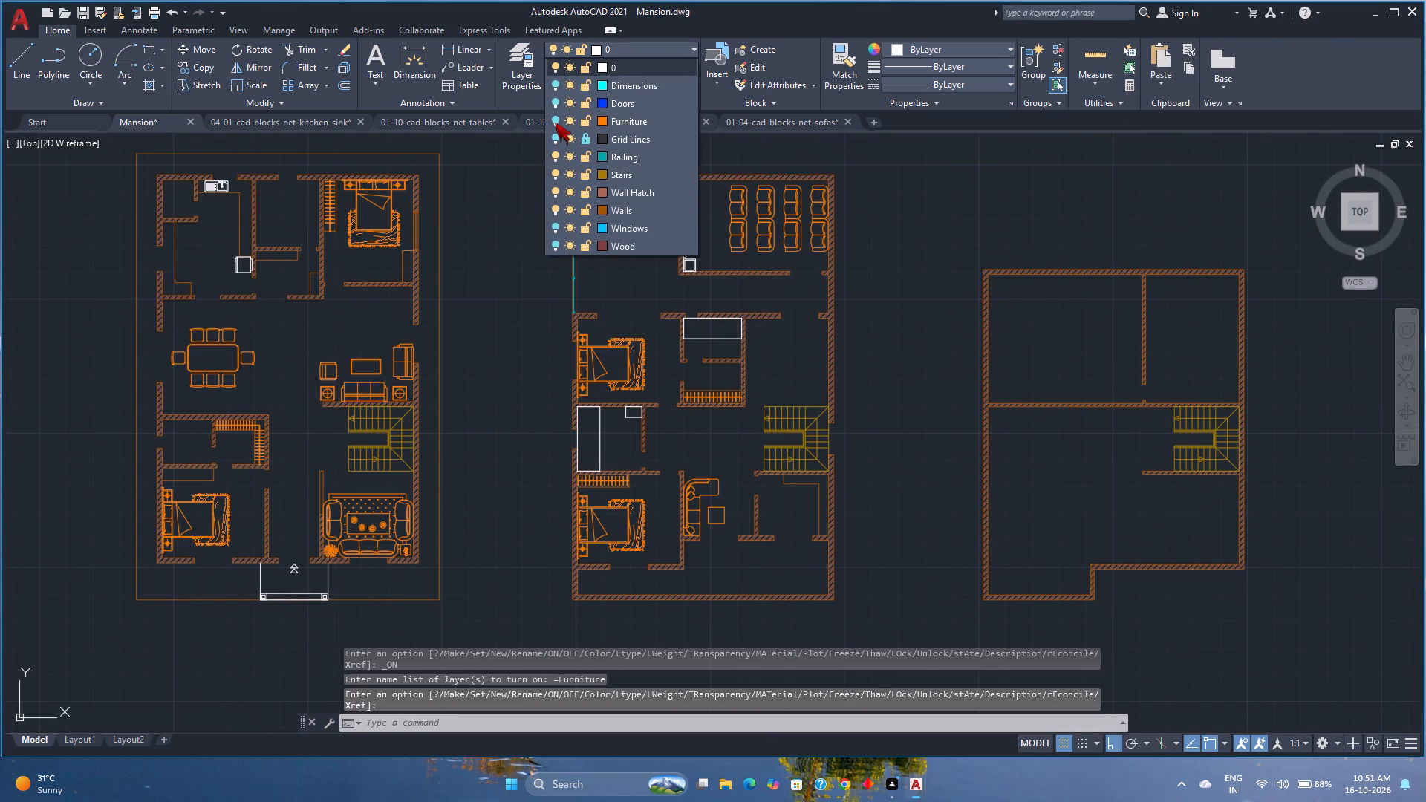
pyautogui.click(558, 100)
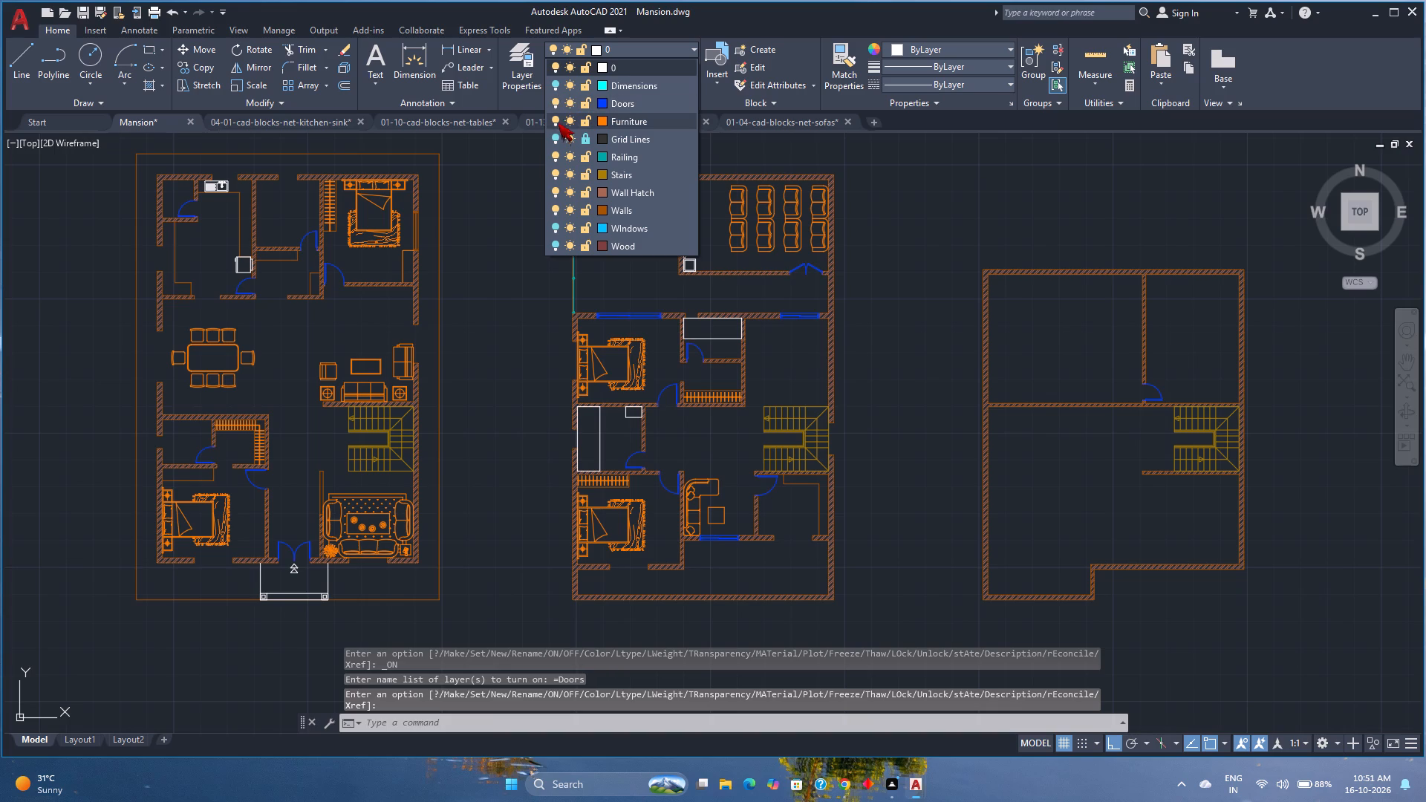
pyautogui.click(553, 226)
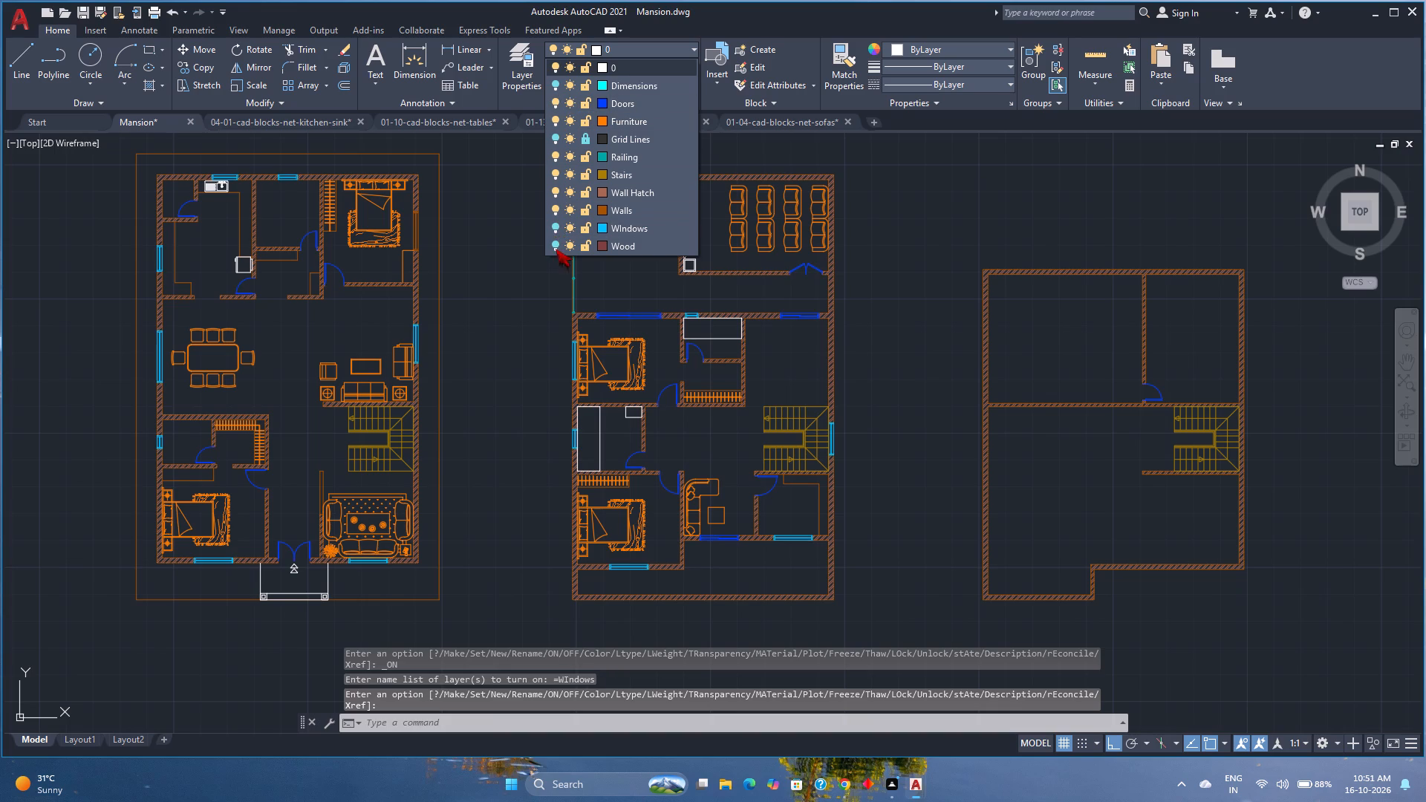
pyautogui.click(556, 242)
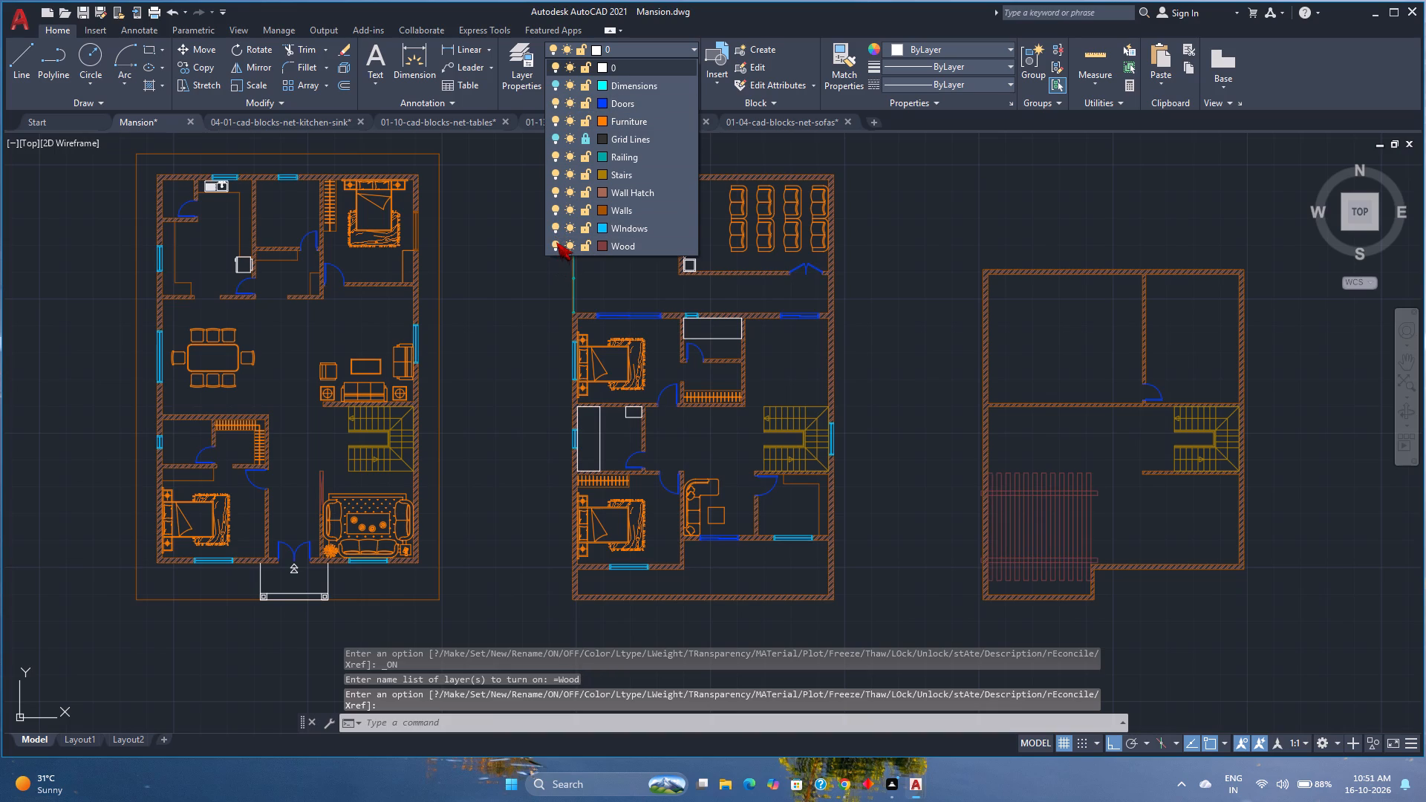
# With the Wood layer turned off, trim away the unhatched wall outline north of the partition beside the westernmost plan's sofa set.
pyautogui.click(553, 246)
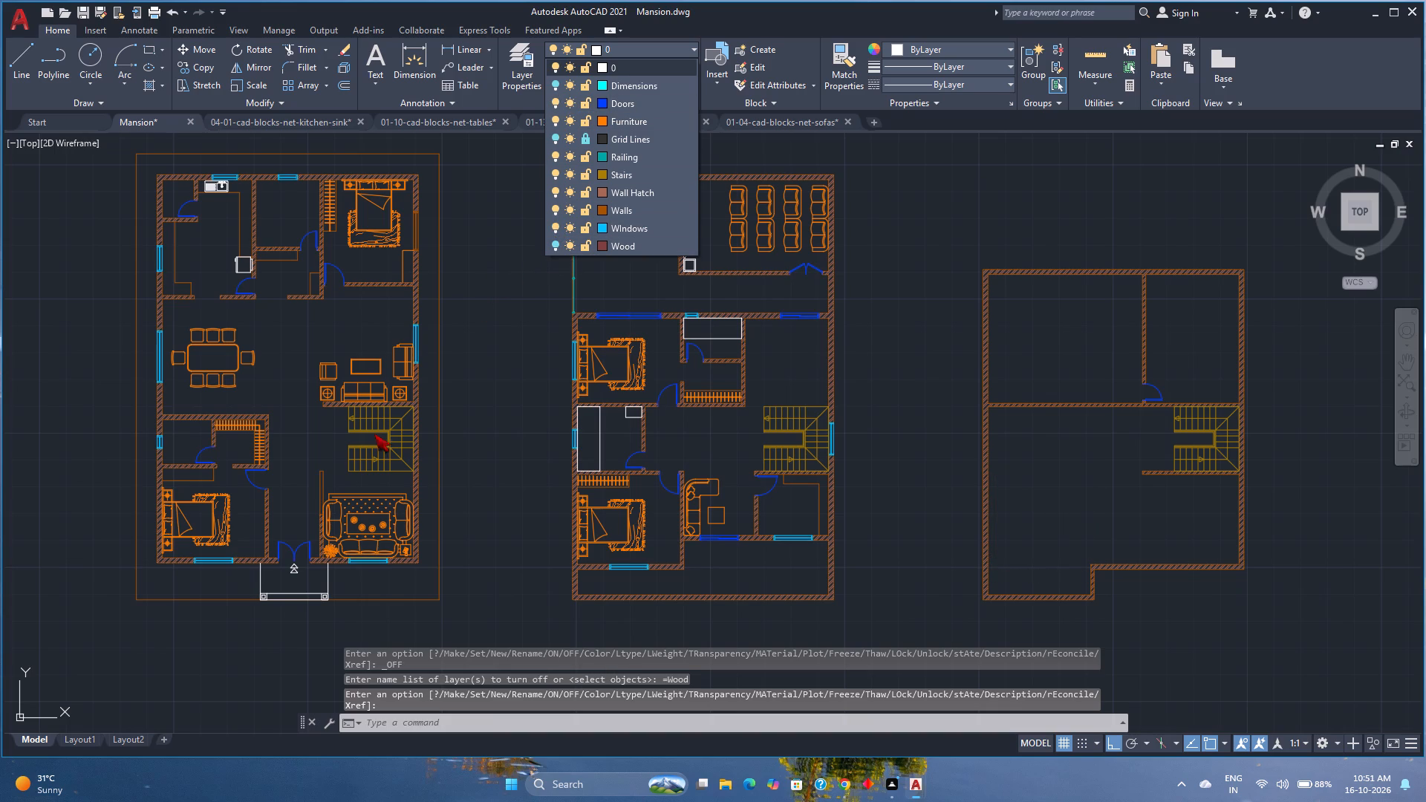
pyautogui.scroll(5, 322, 492)
pyautogui.moveTo(322, 499); pyautogui.dragTo(377, 436, button='middle')
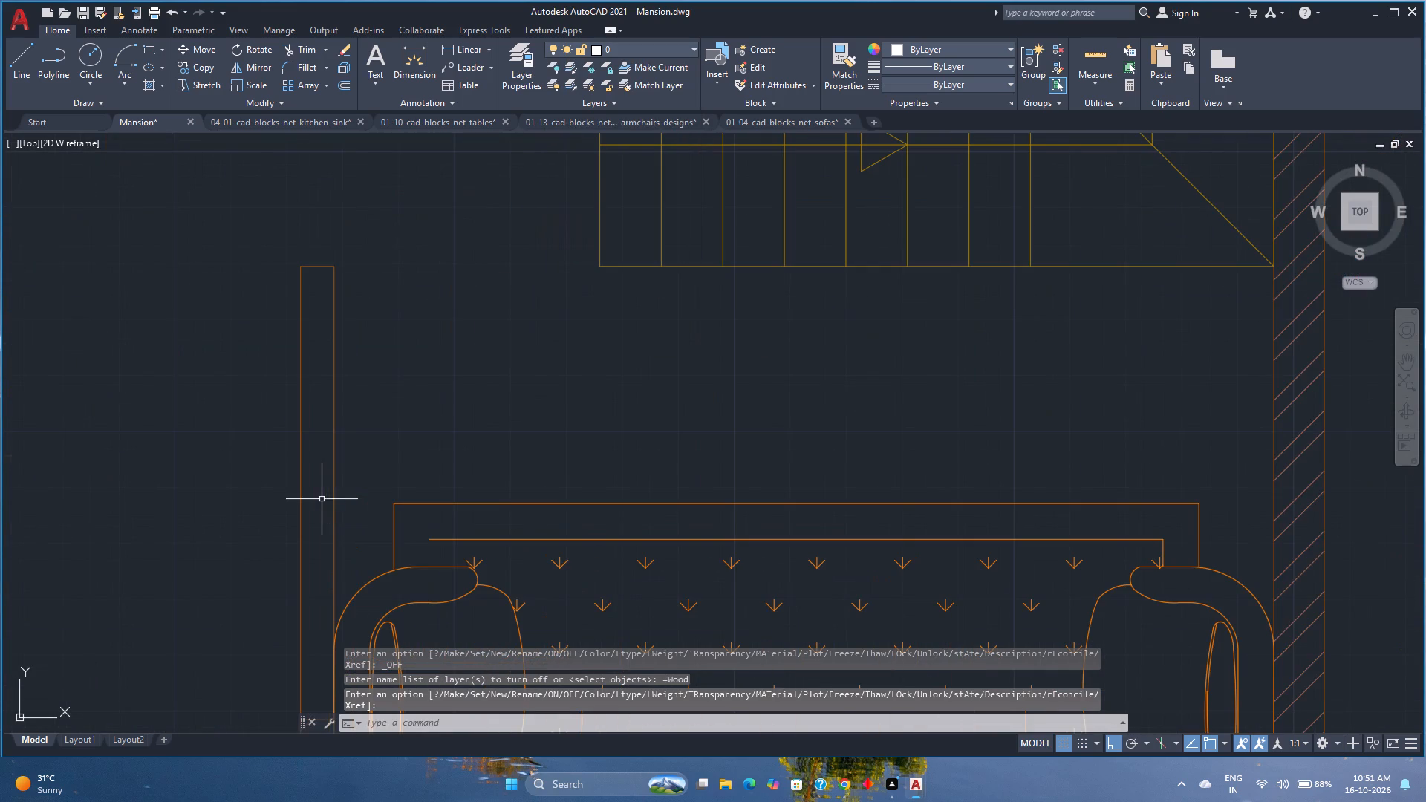
pyautogui.moveTo(377, 436); pyautogui.dragTo(417, 363, button='middle')
pyautogui.middleClick(417, 363)
pyautogui.scroll(-2, 417, 368)
pyautogui.scroll(2, 395, 480)
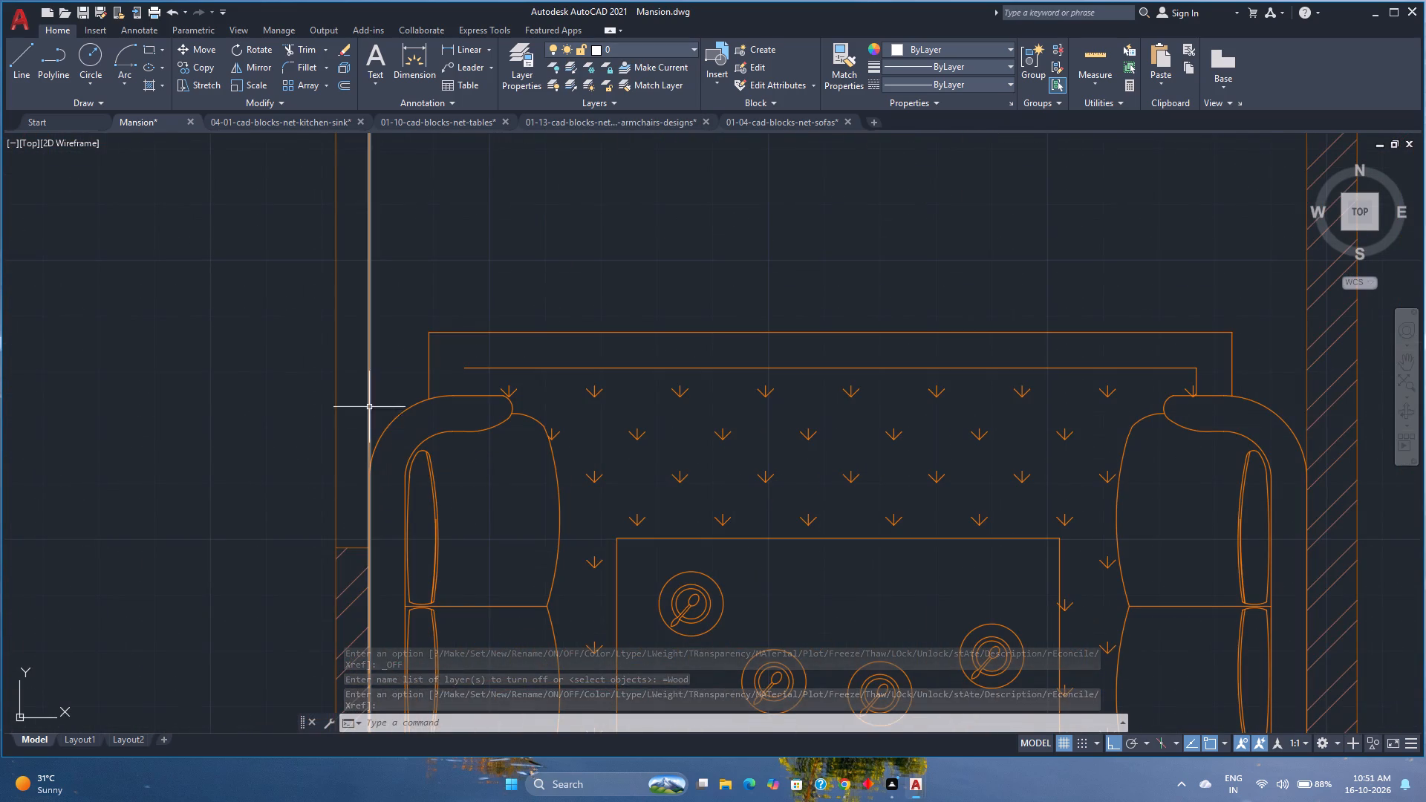
pyautogui.scroll(-2, 382, 390)
pyautogui.write('tr')
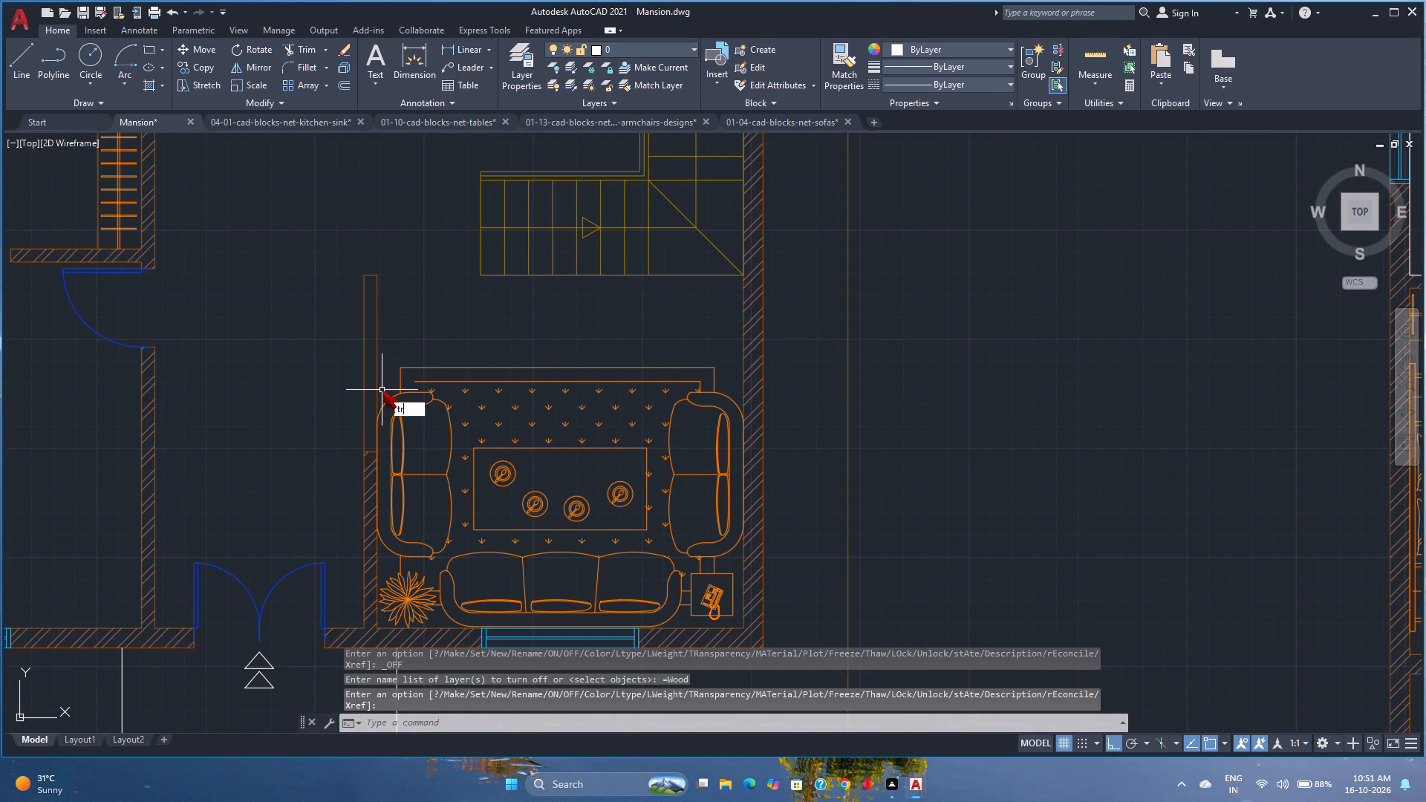
pyautogui.press('Return')
pyautogui.click(391, 368)
pyautogui.click(348, 353)
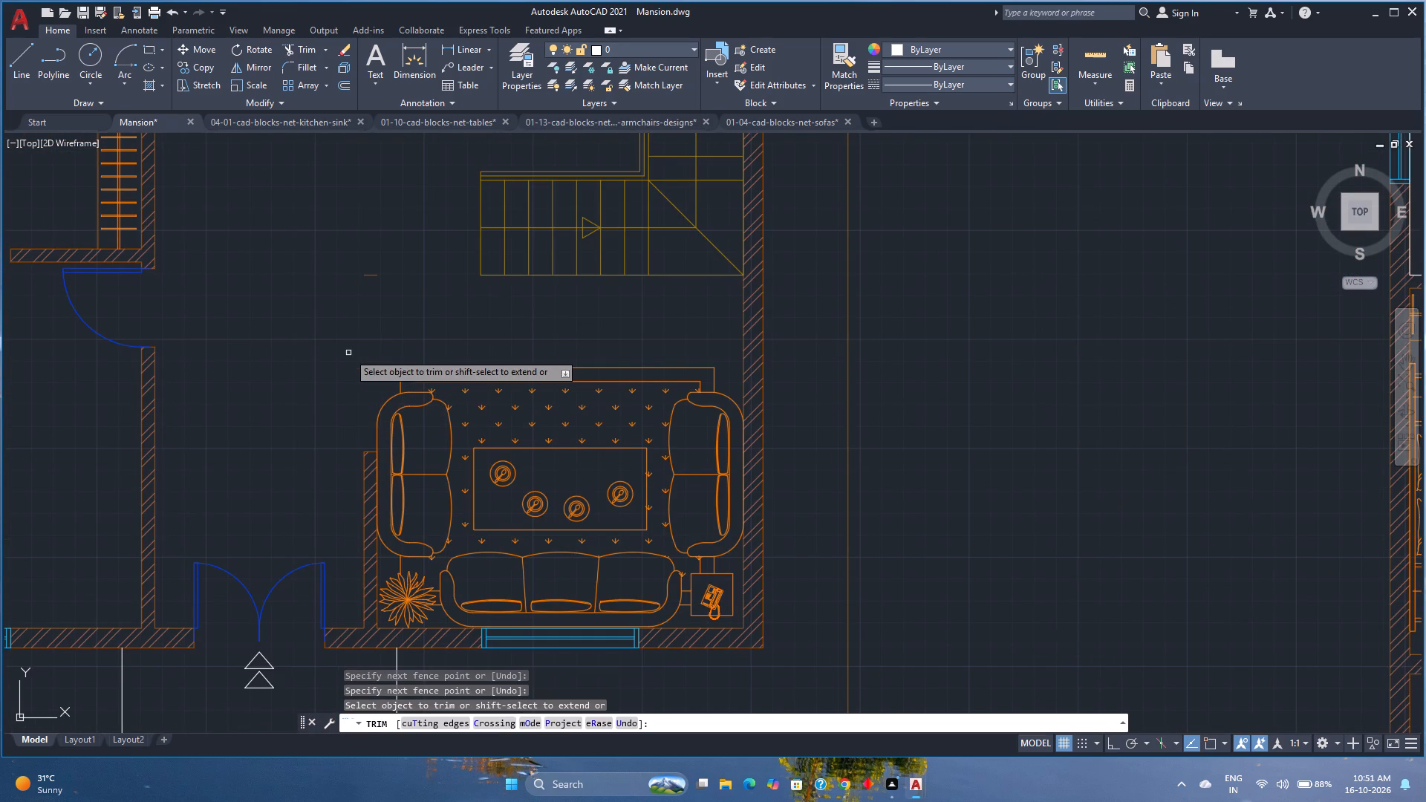
pyautogui.click(374, 272)
pyautogui.click(371, 289)
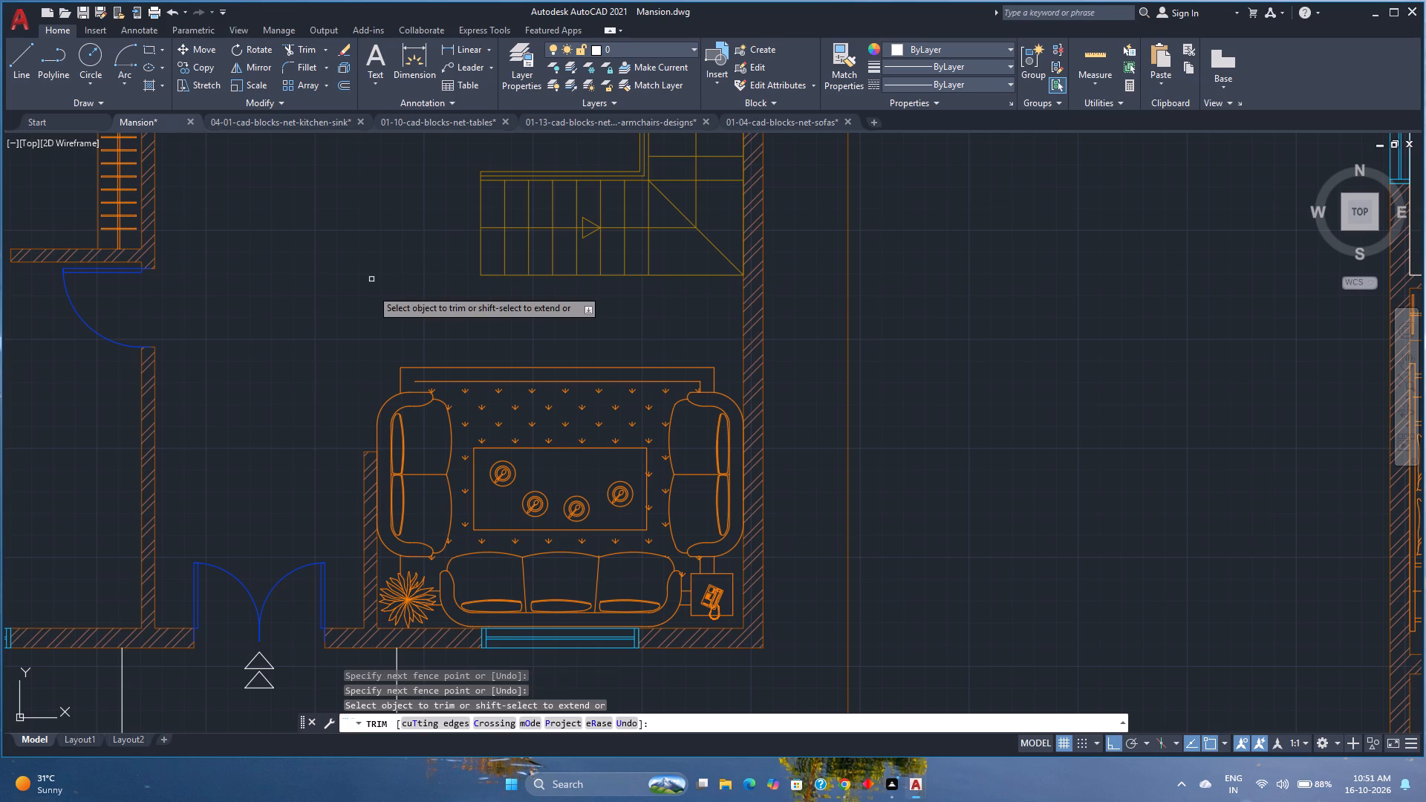
pyautogui.press('space')
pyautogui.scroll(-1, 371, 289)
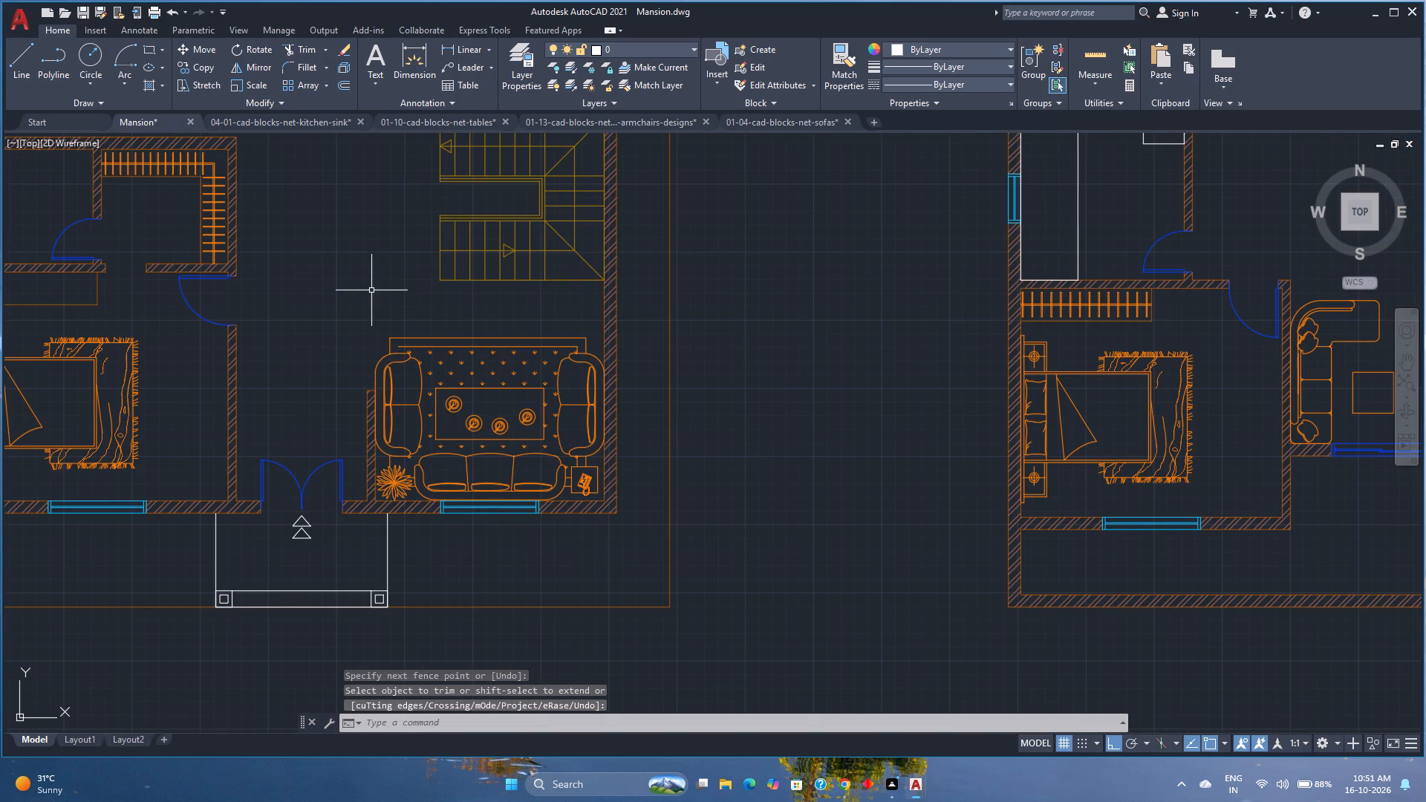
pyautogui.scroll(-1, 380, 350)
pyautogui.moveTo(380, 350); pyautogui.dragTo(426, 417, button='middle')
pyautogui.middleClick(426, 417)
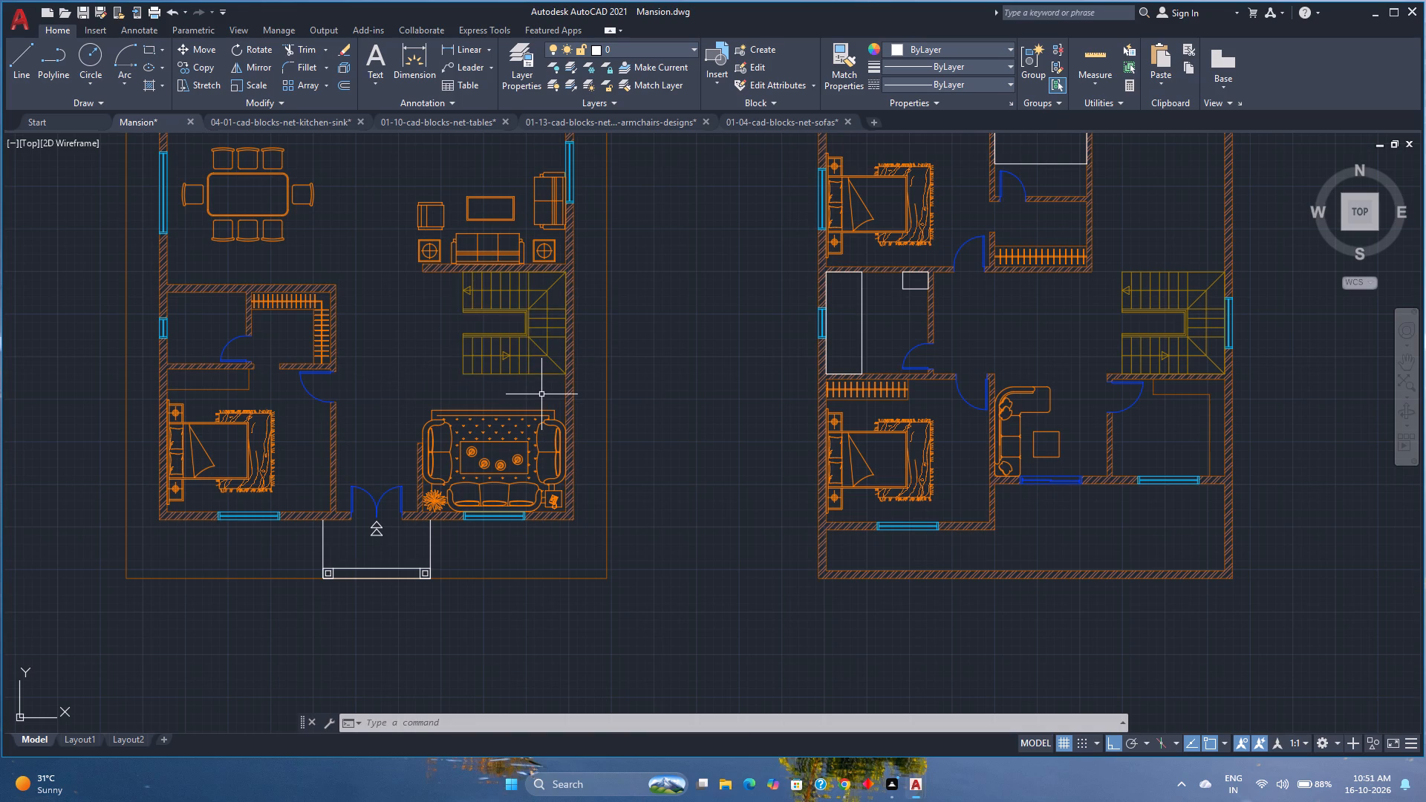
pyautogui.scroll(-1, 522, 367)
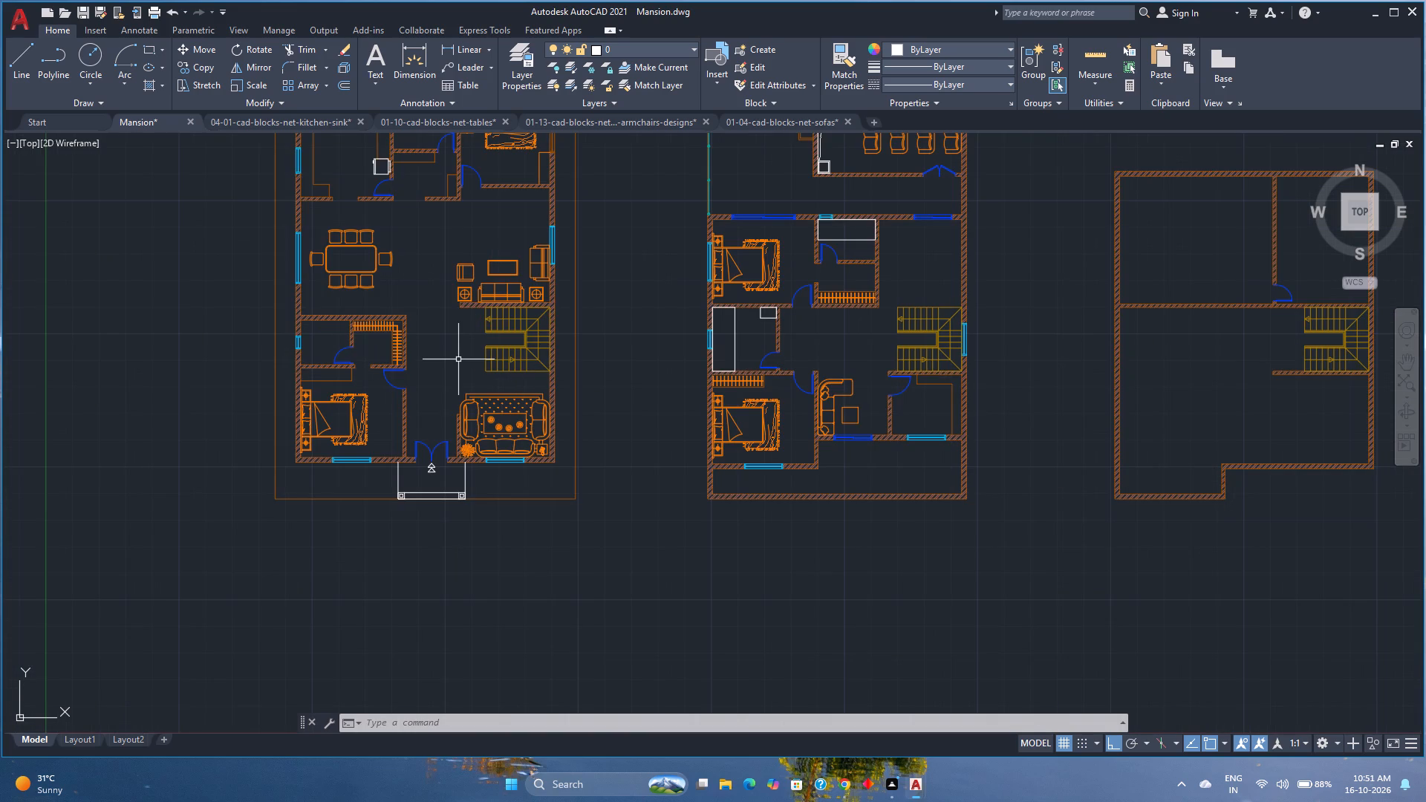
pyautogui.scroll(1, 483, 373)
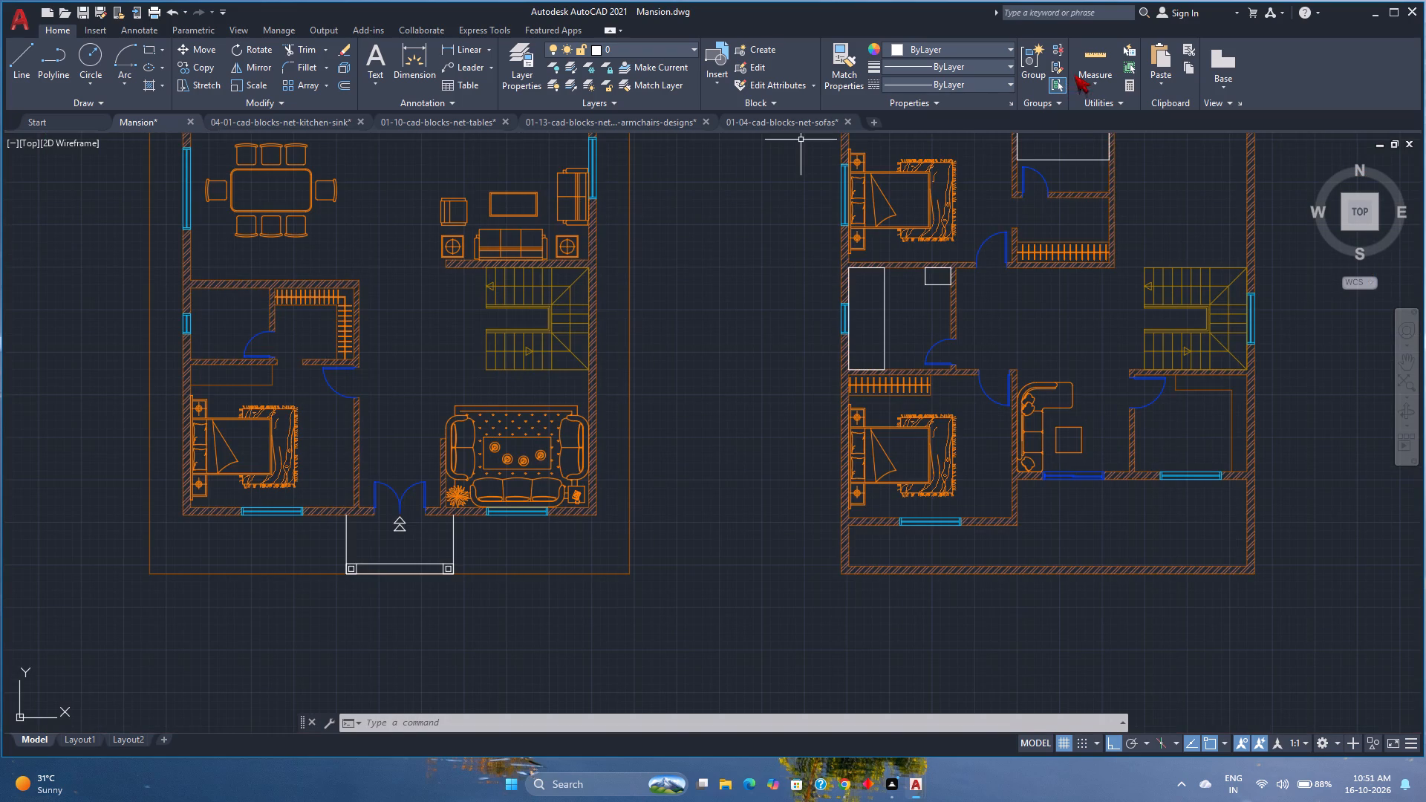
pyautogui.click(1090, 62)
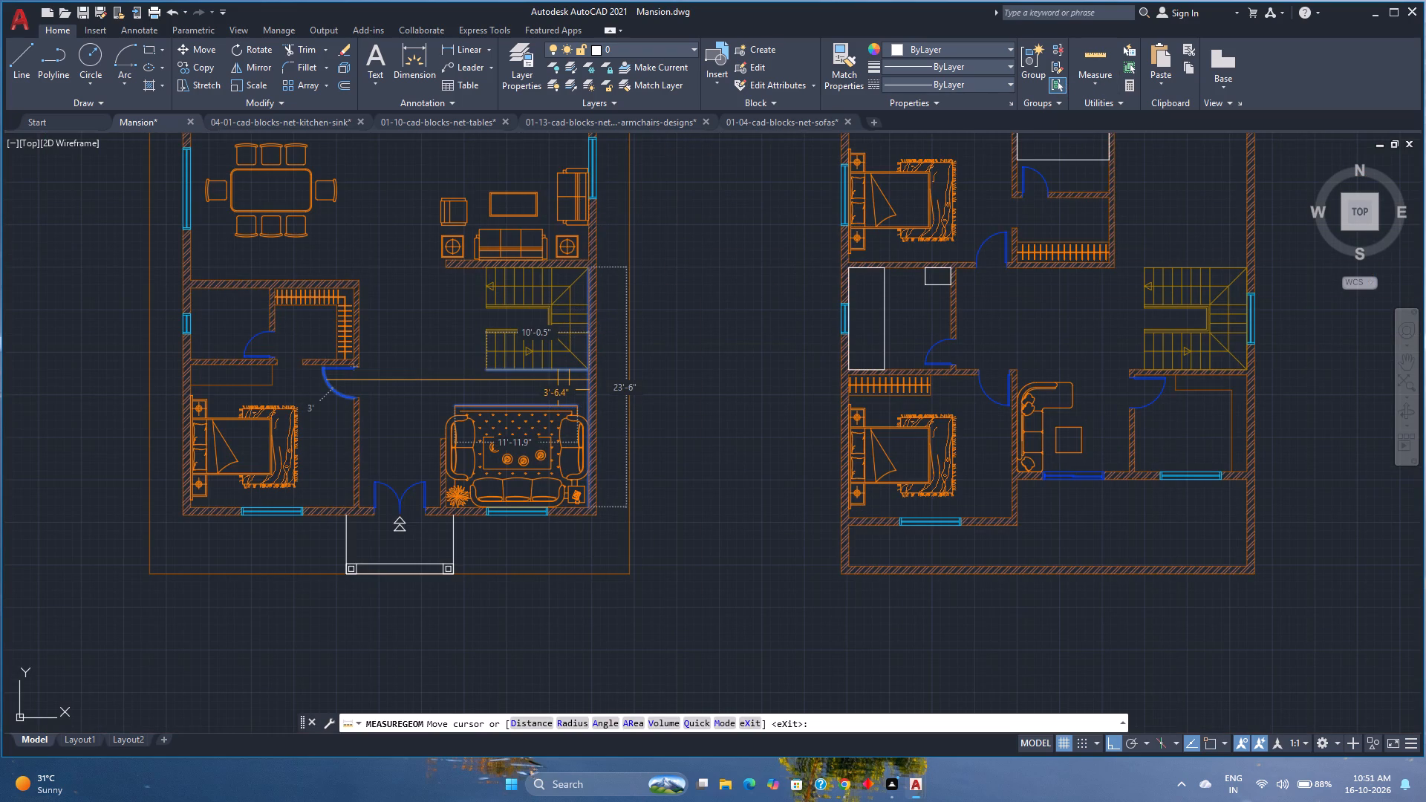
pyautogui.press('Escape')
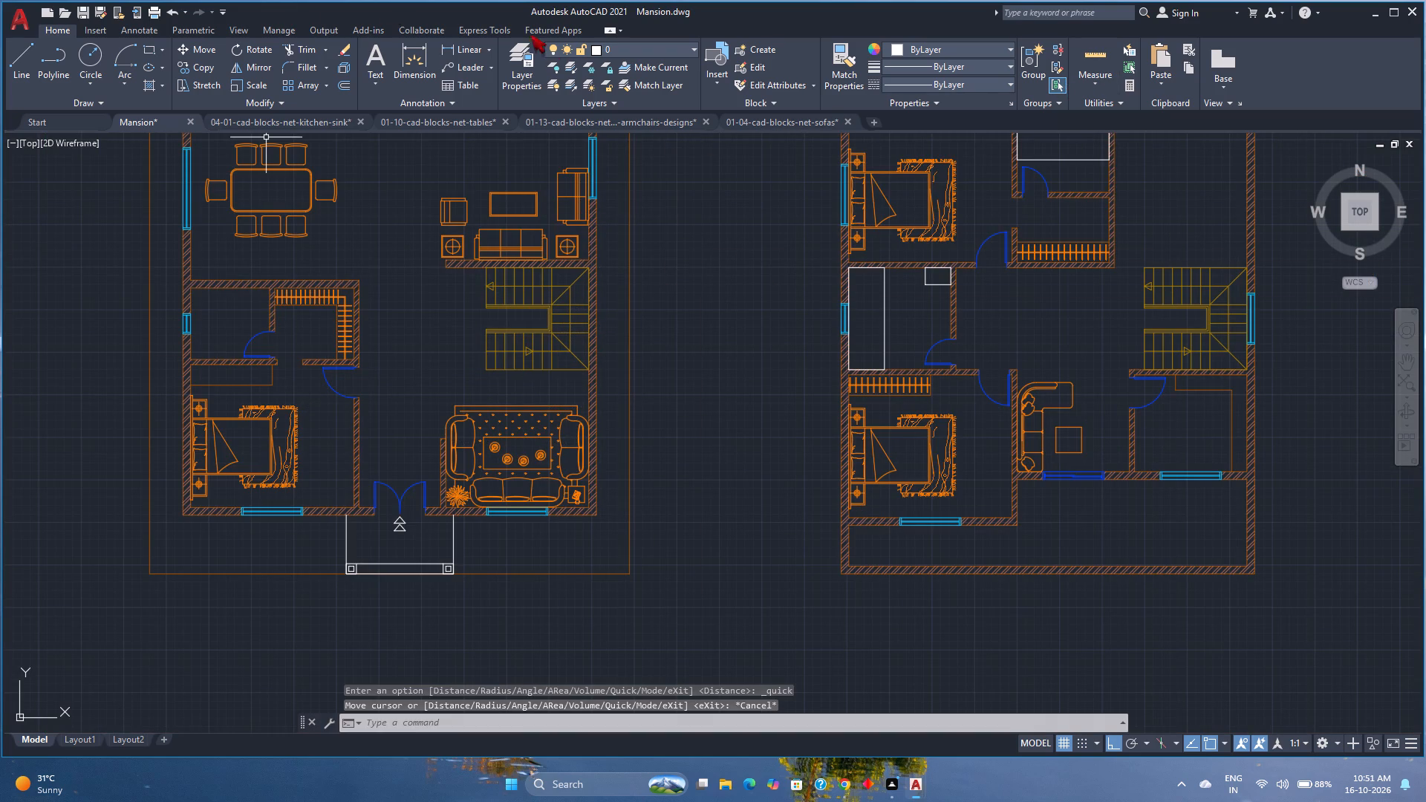
# Turn the Wood layer back on.
pyautogui.click(637, 49)
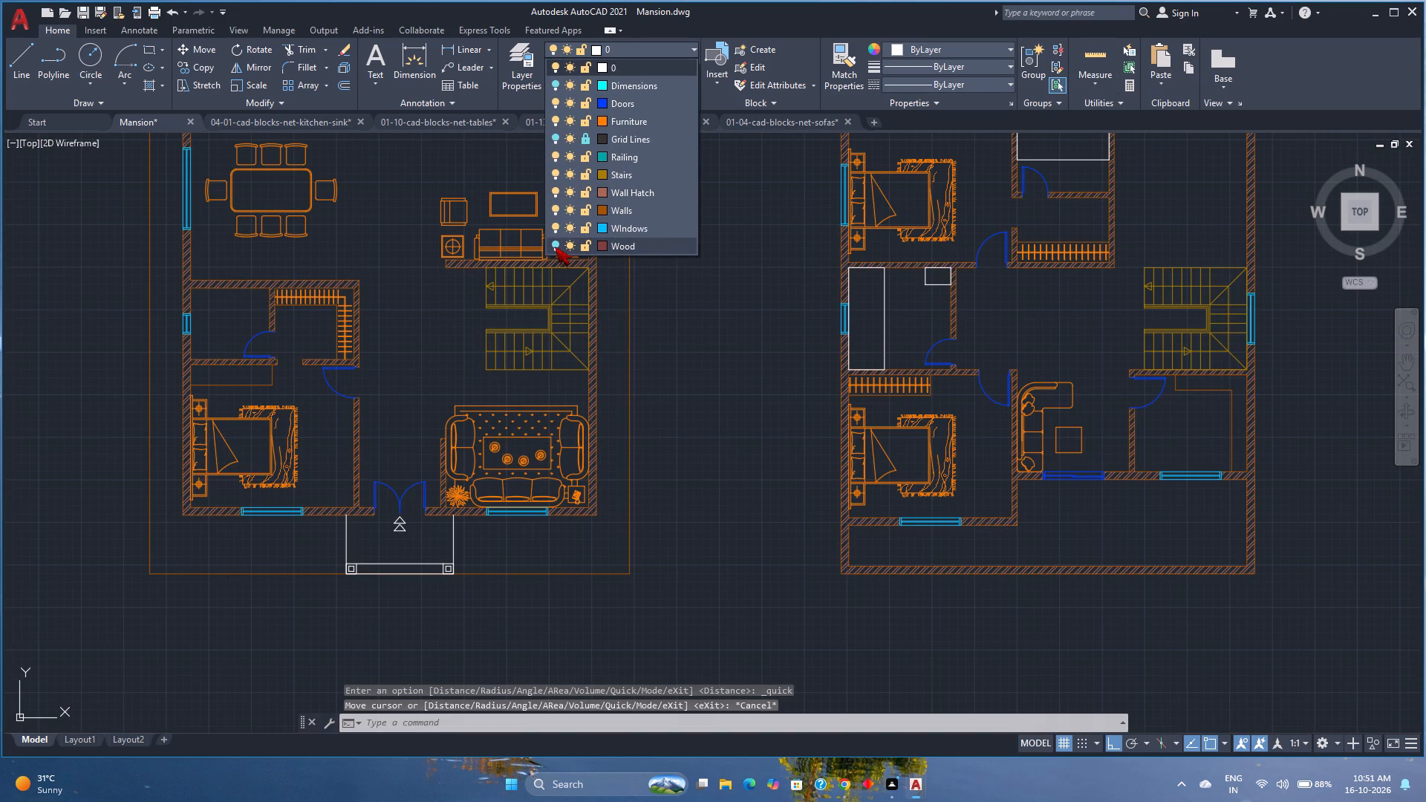
pyautogui.click(555, 247)
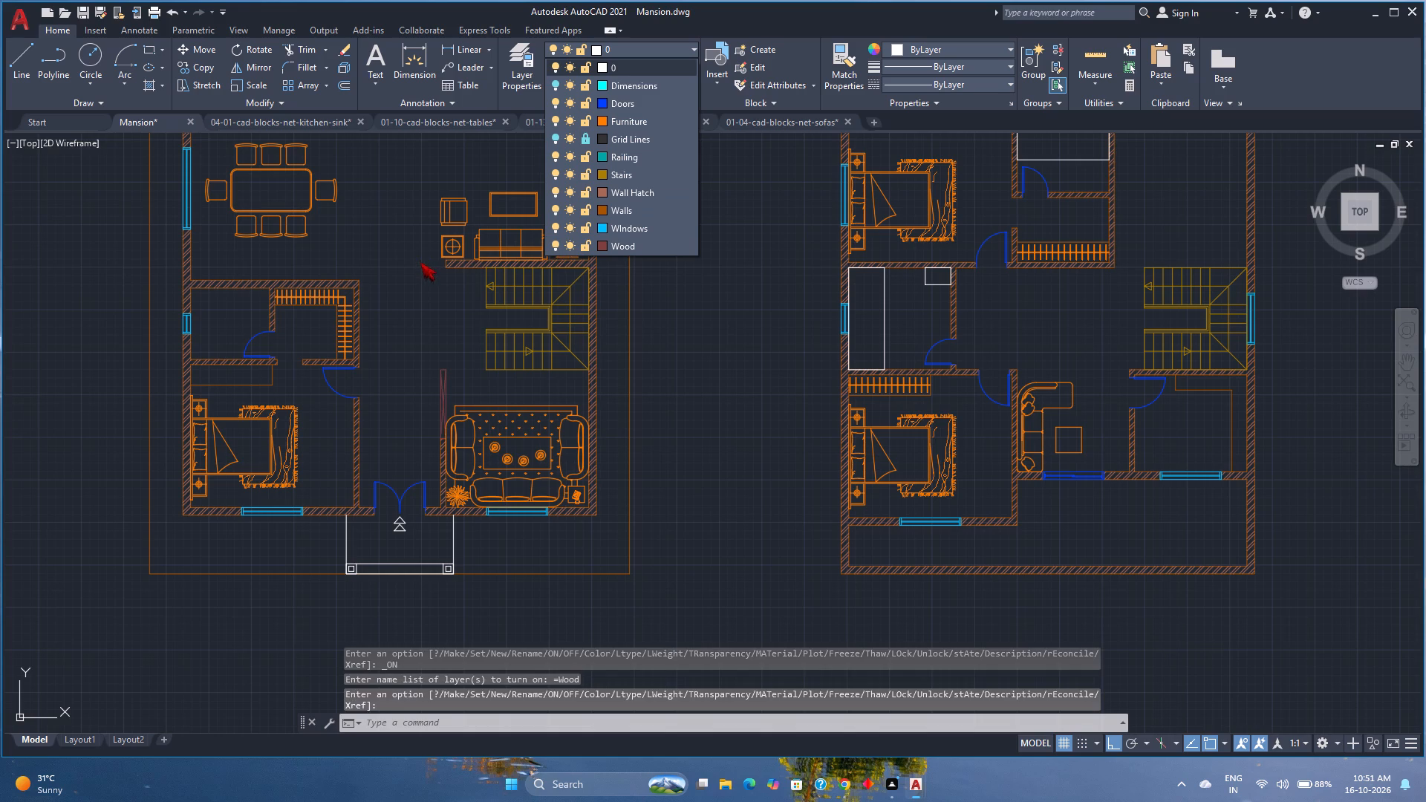
pyautogui.press('Escape')
# Save the Mansion drawing.
pyautogui.scroll(-2, 416, 266)
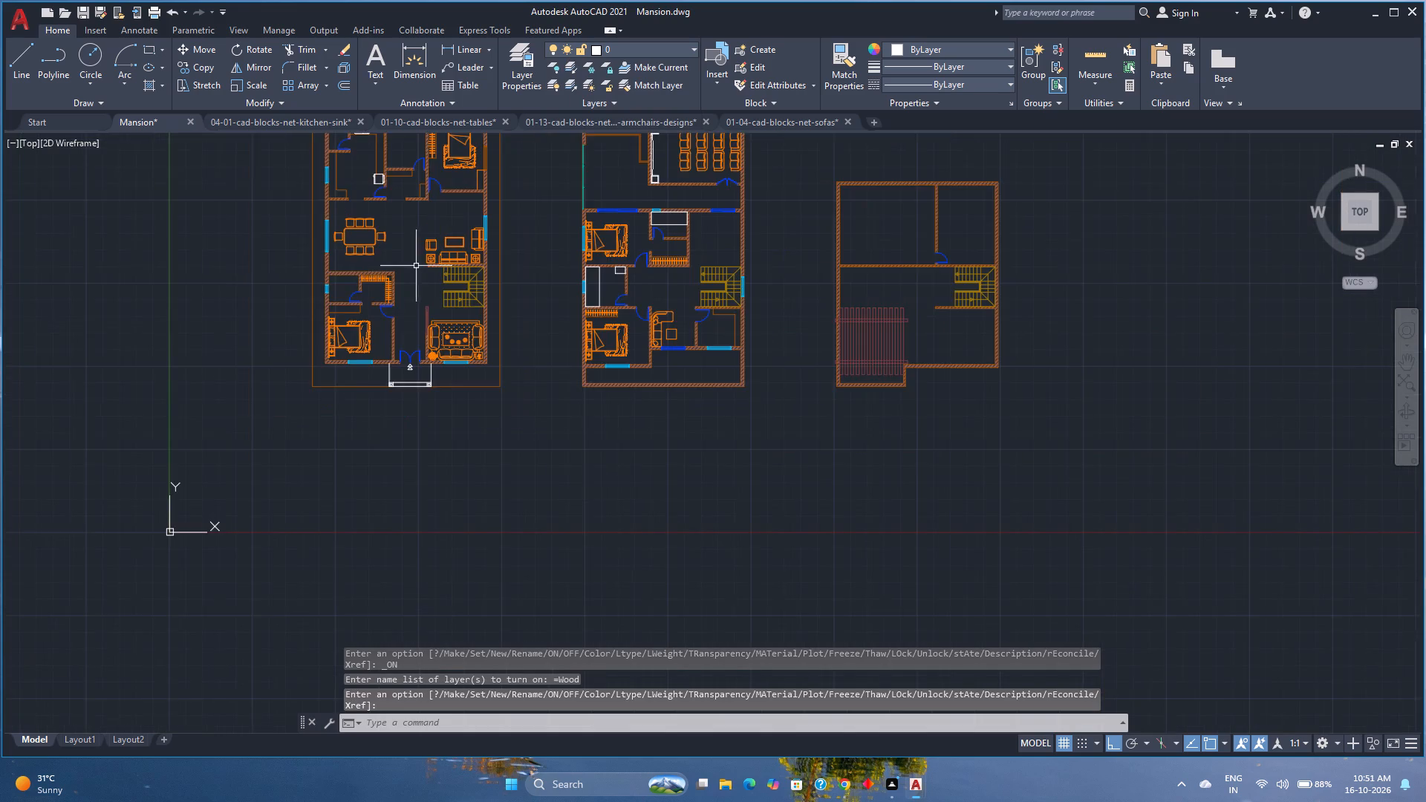
pyautogui.moveTo(416, 266); pyautogui.dragTo(354, 409, button='middle')
pyautogui.moveTo(449, 395); pyautogui.dragTo(430, 363, button='middle')
pyautogui.middleClick(430, 363)
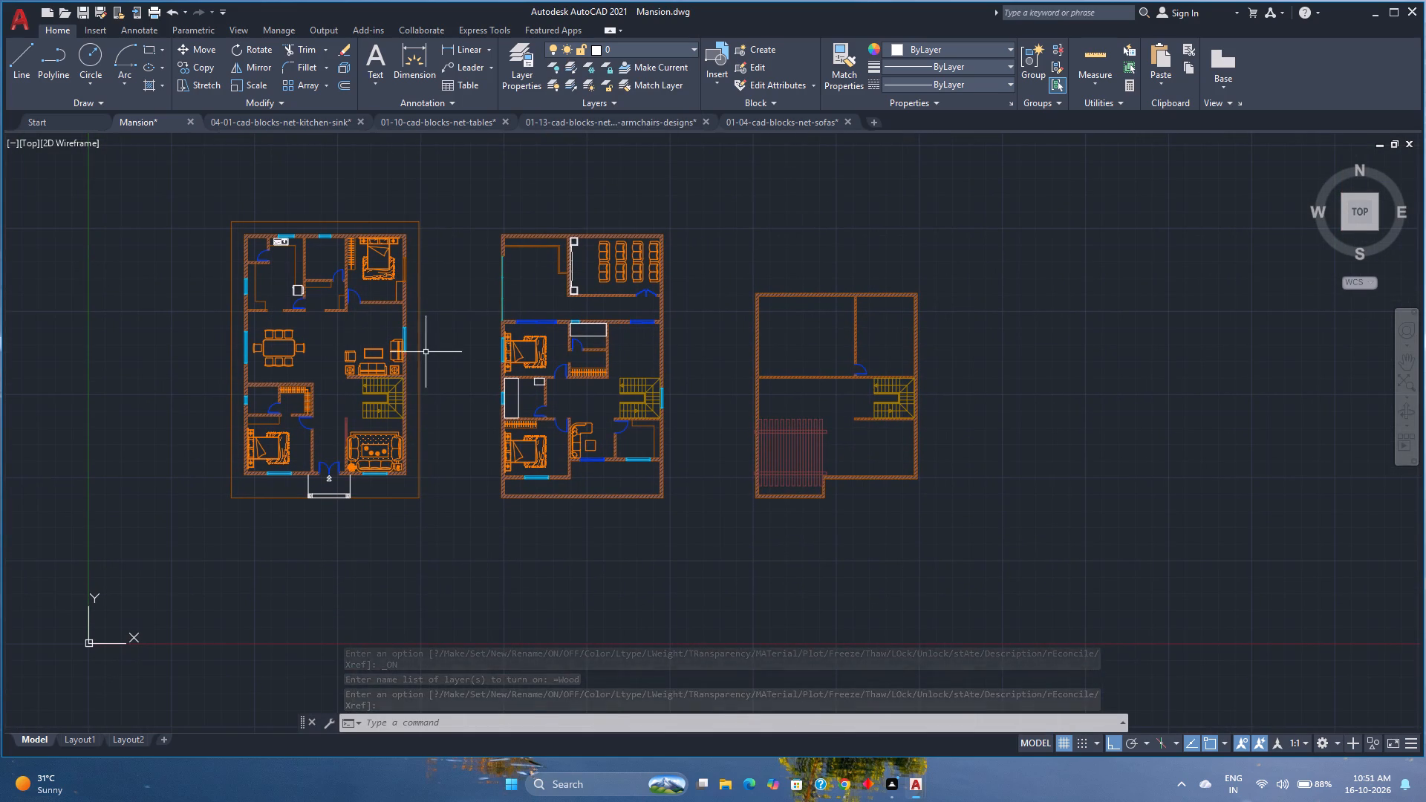
pyautogui.hotkey('ctrl', 's')
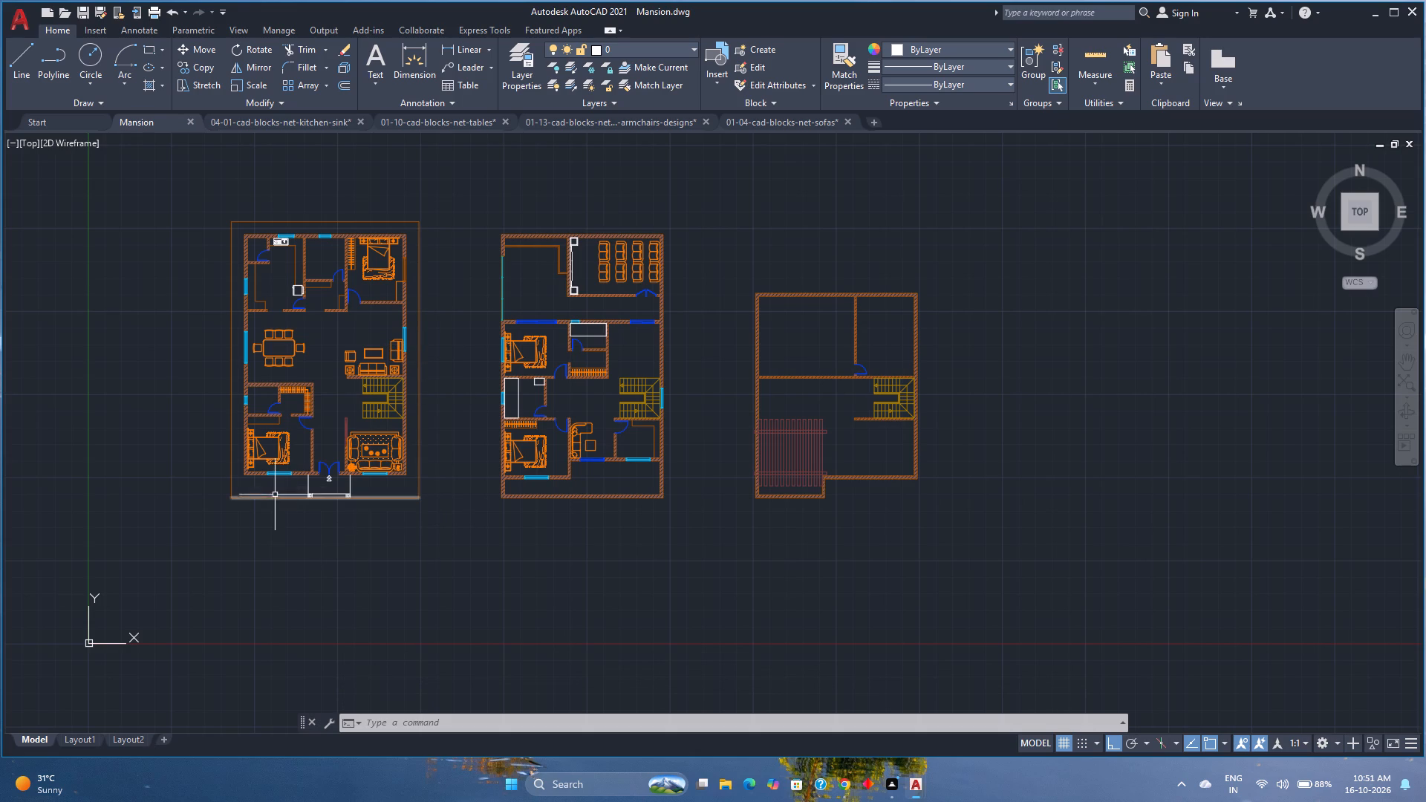
# Turn off the Wall Hatch layer.
pyautogui.scroll(1, 520, 443)
pyautogui.moveTo(597, 425); pyautogui.dragTo(463, 463, button='middle')
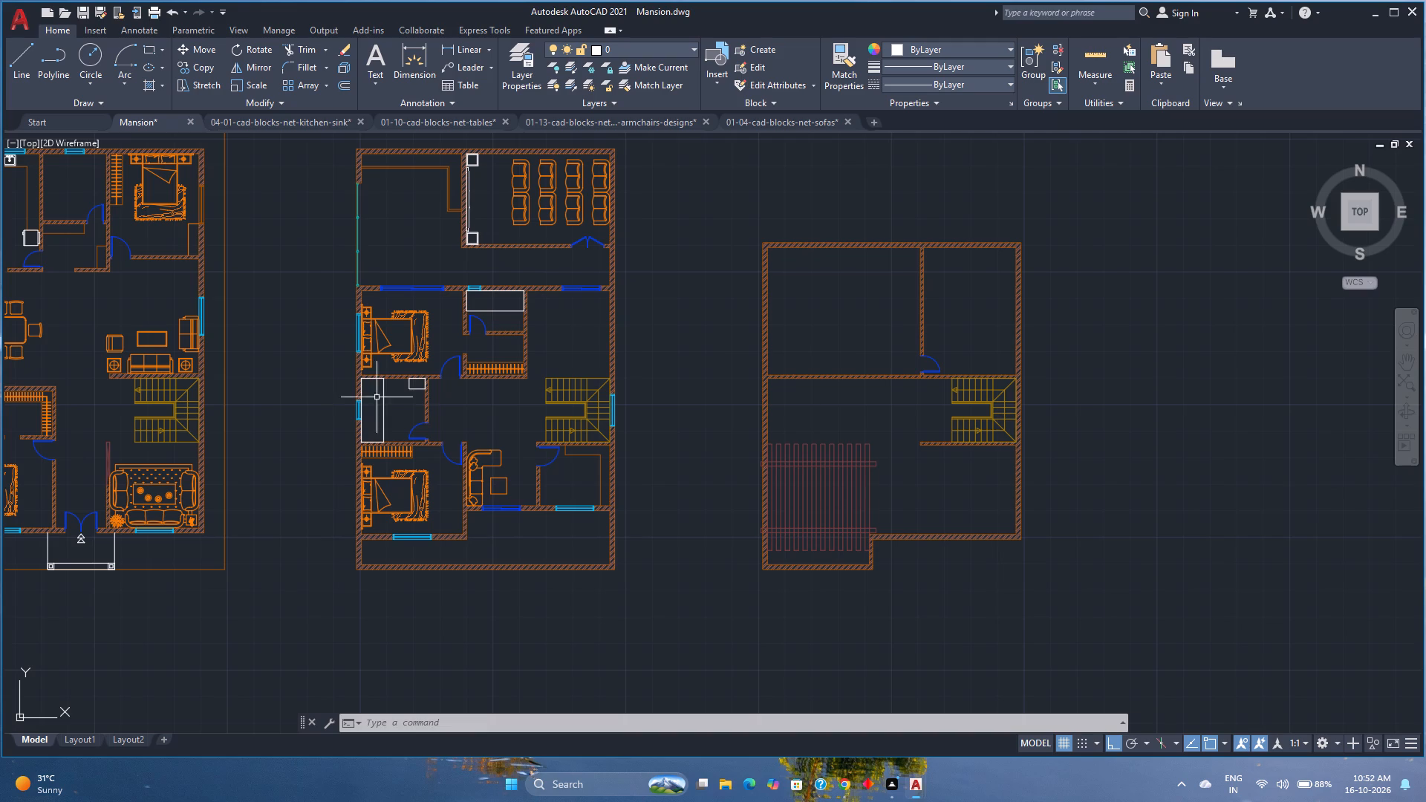
pyautogui.scroll(-1, 397, 474)
pyautogui.scroll(1, 672, 456)
pyautogui.moveTo(672, 456); pyautogui.dragTo(596, 469, button='middle')
pyautogui.middleClick(596, 469)
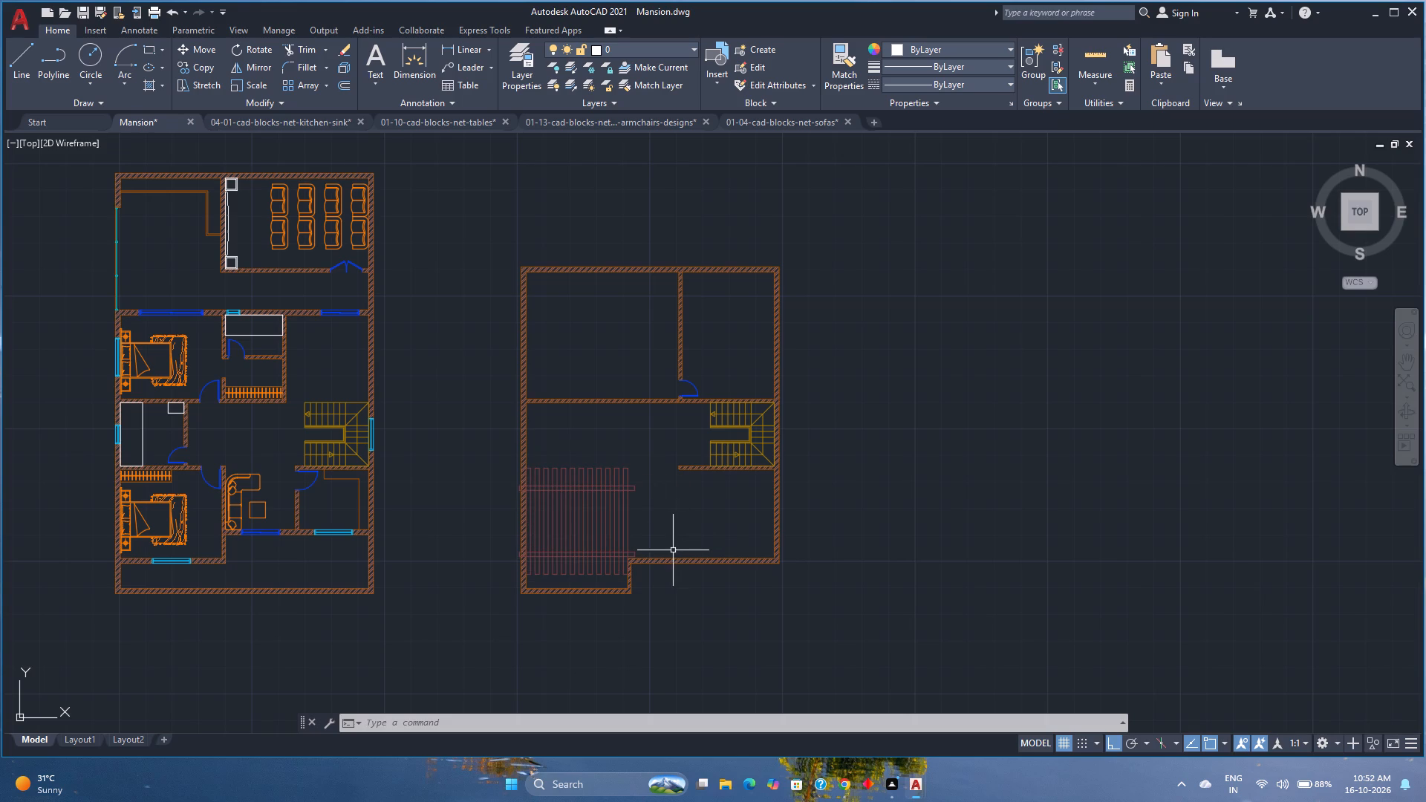
pyautogui.scroll(2, 665, 558)
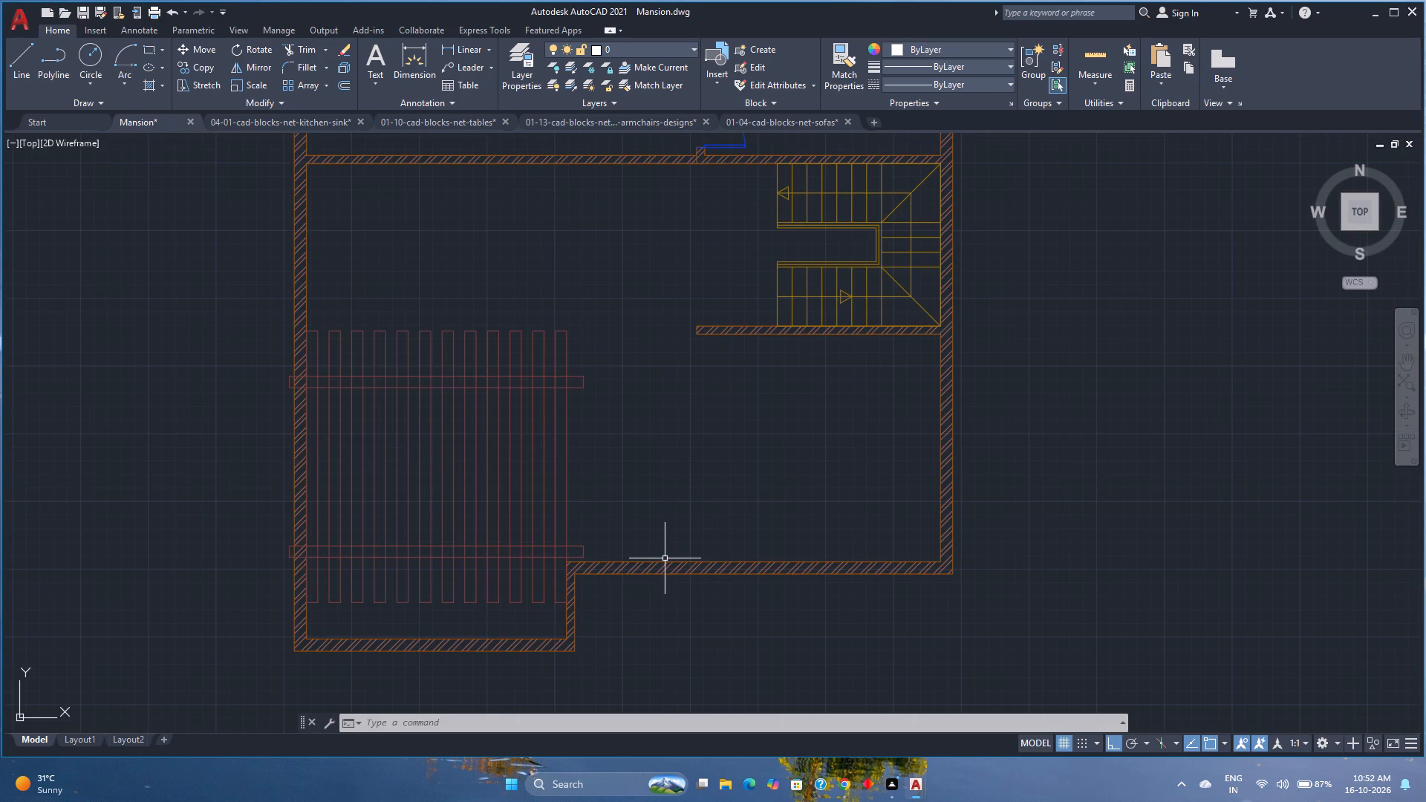
pyautogui.click(652, 48)
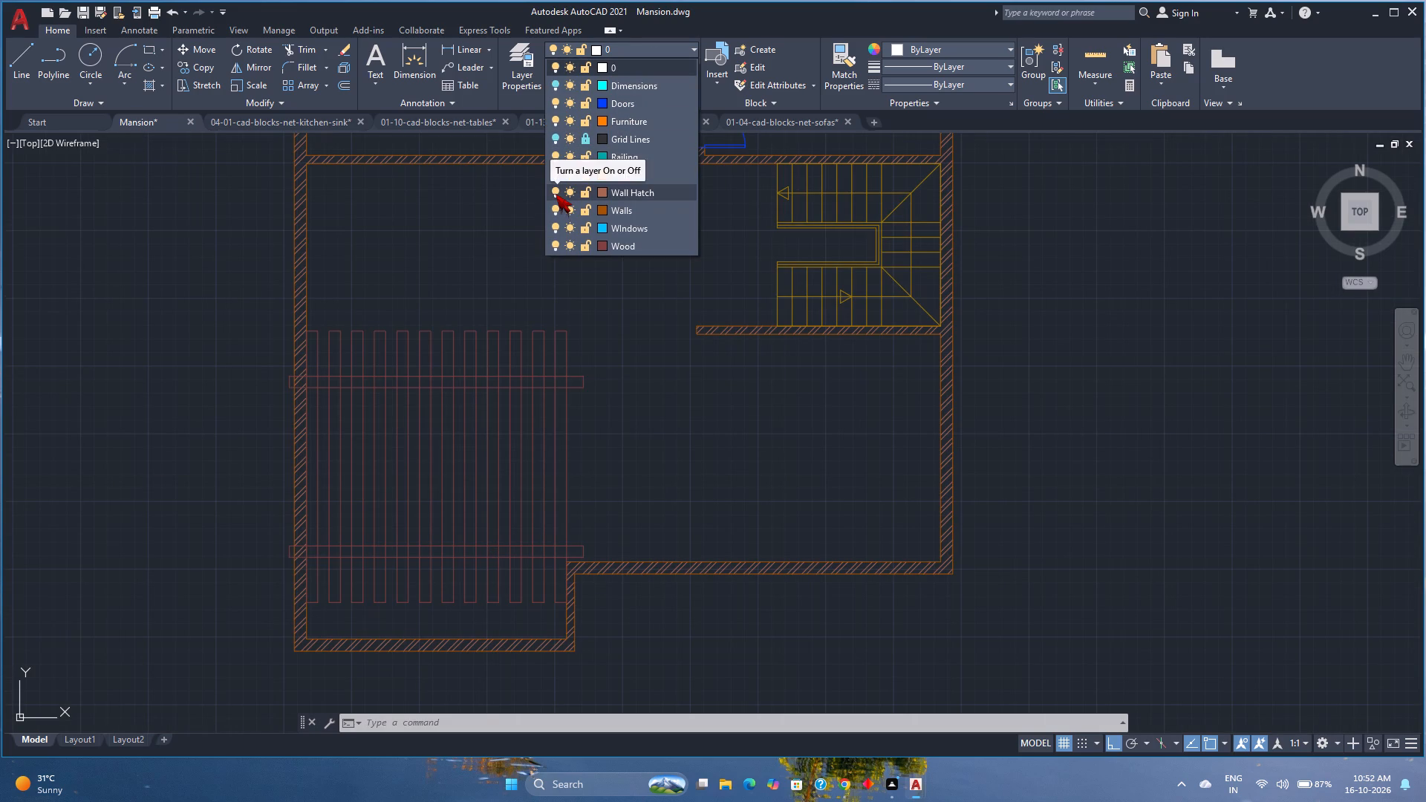
pyautogui.click(556, 193)
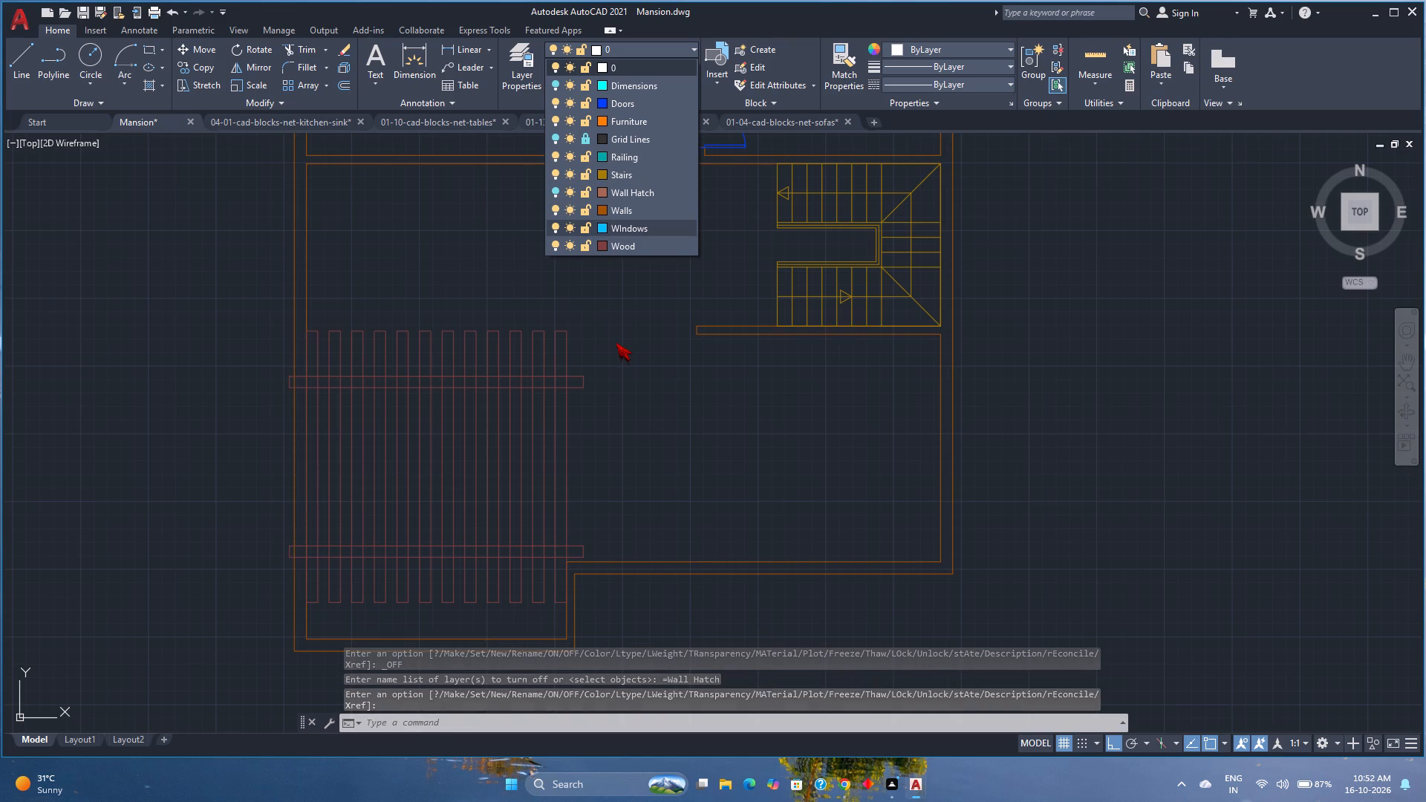
pyautogui.press('Escape')
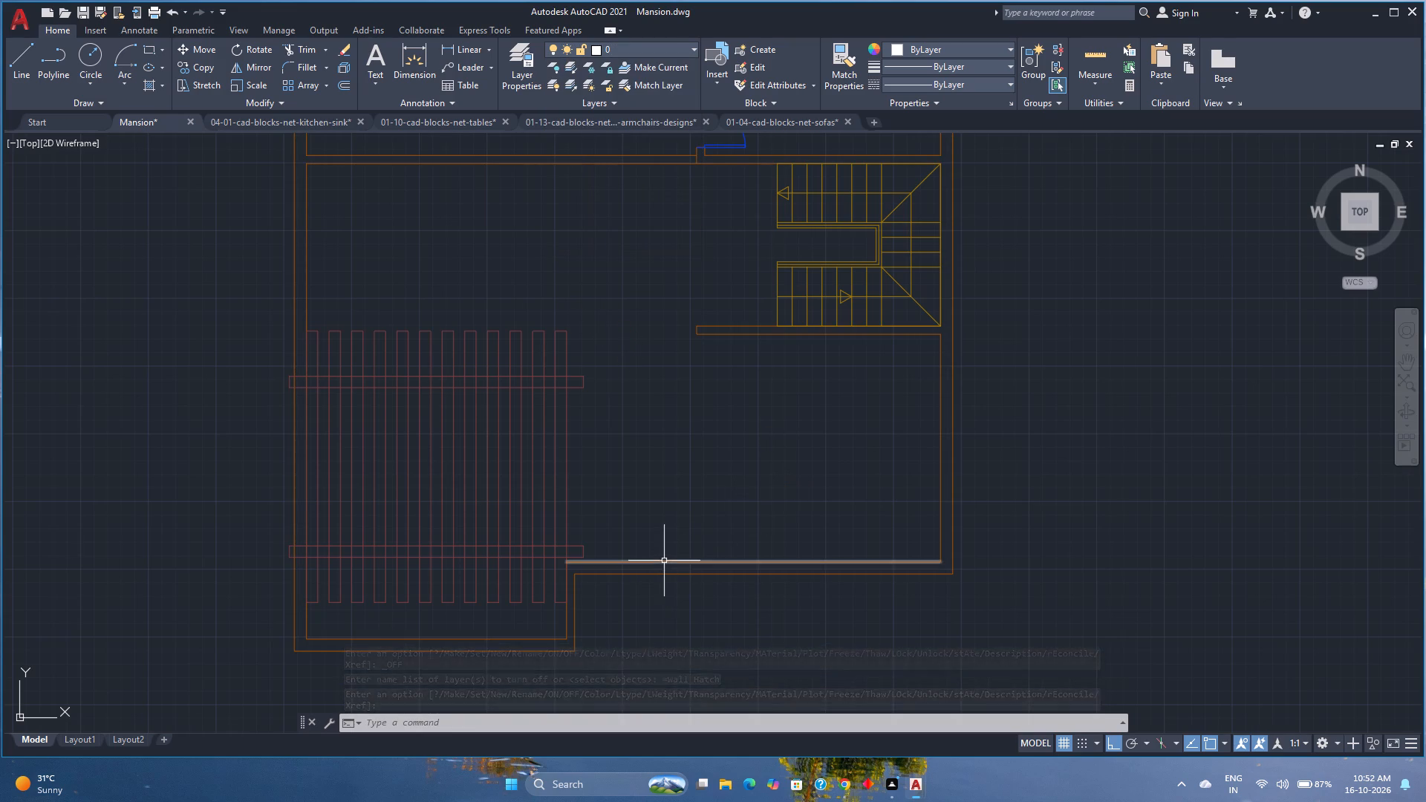
# Join the five inner wall lines along the west, south and east sides of the easternmost plan's terrace into one polyline.
pyautogui.click(664, 561)
pyautogui.click(527, 640)
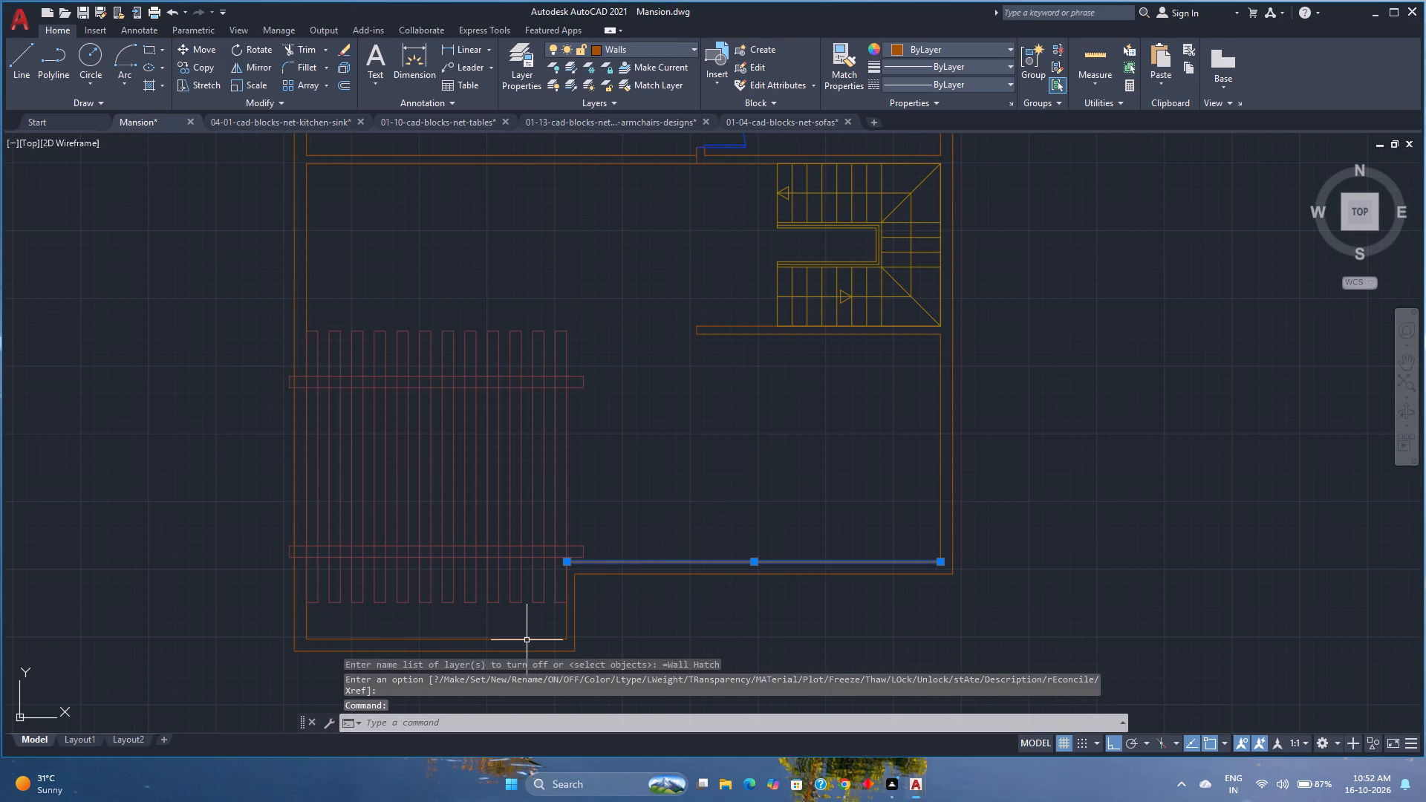
pyautogui.click(565, 623)
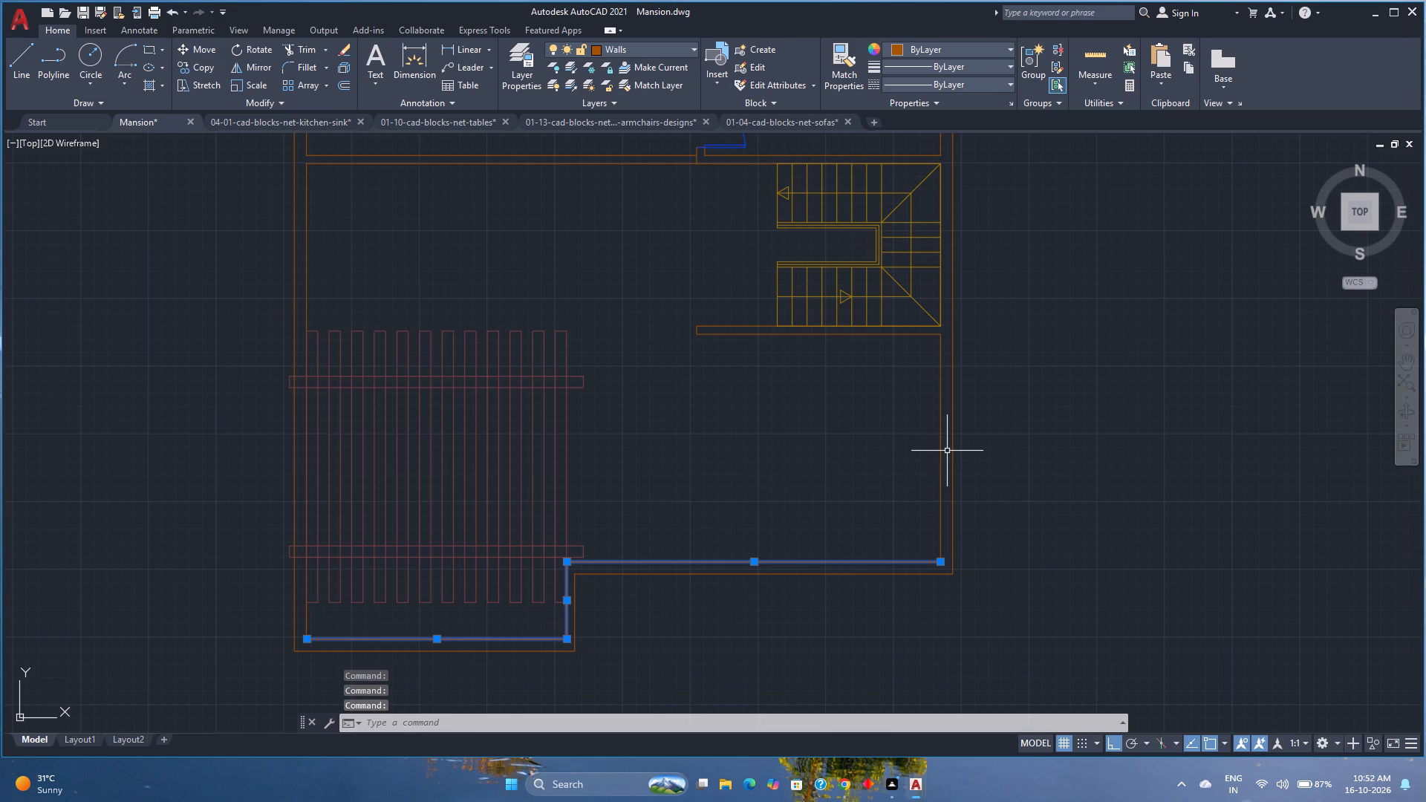
pyautogui.click(940, 456)
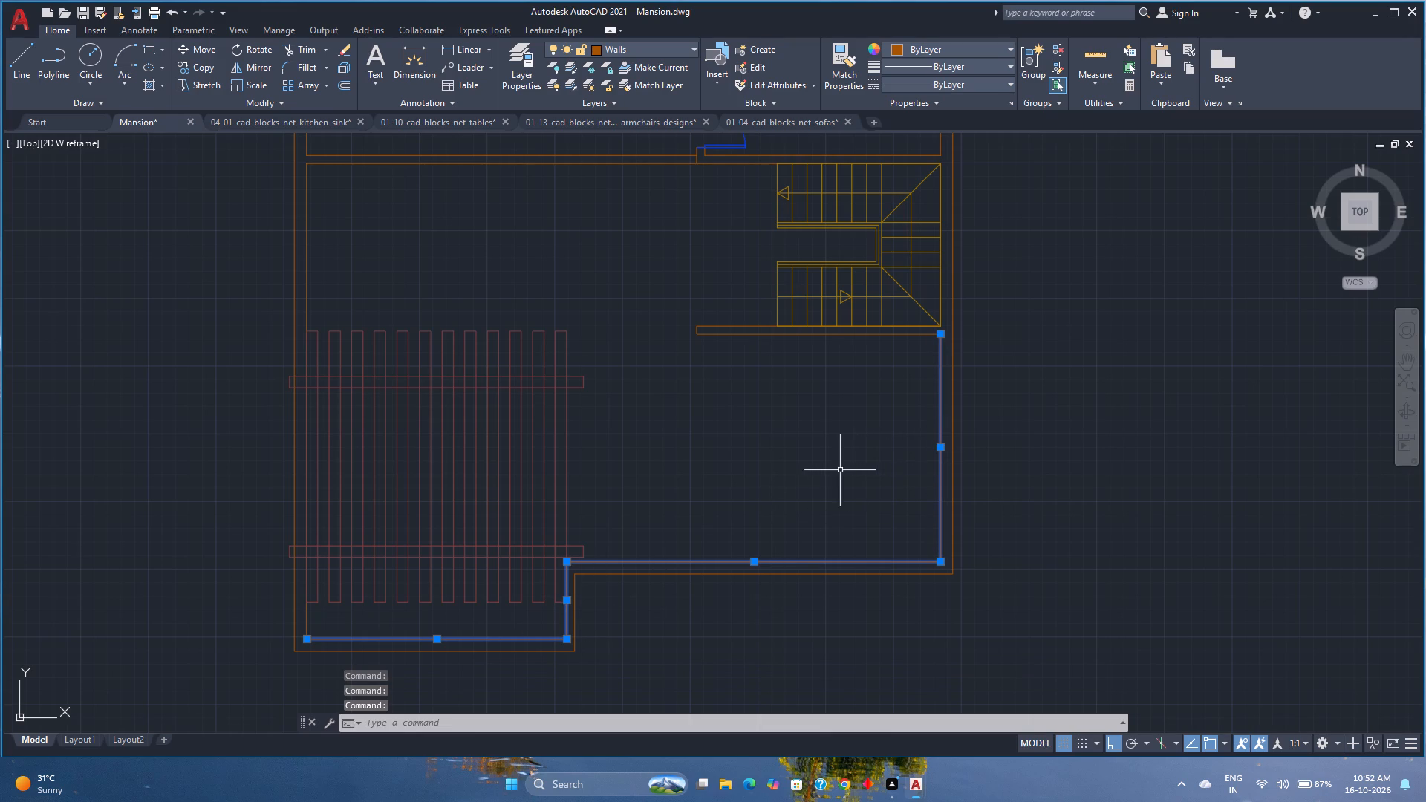
pyautogui.click(306, 623)
pyautogui.press('j')
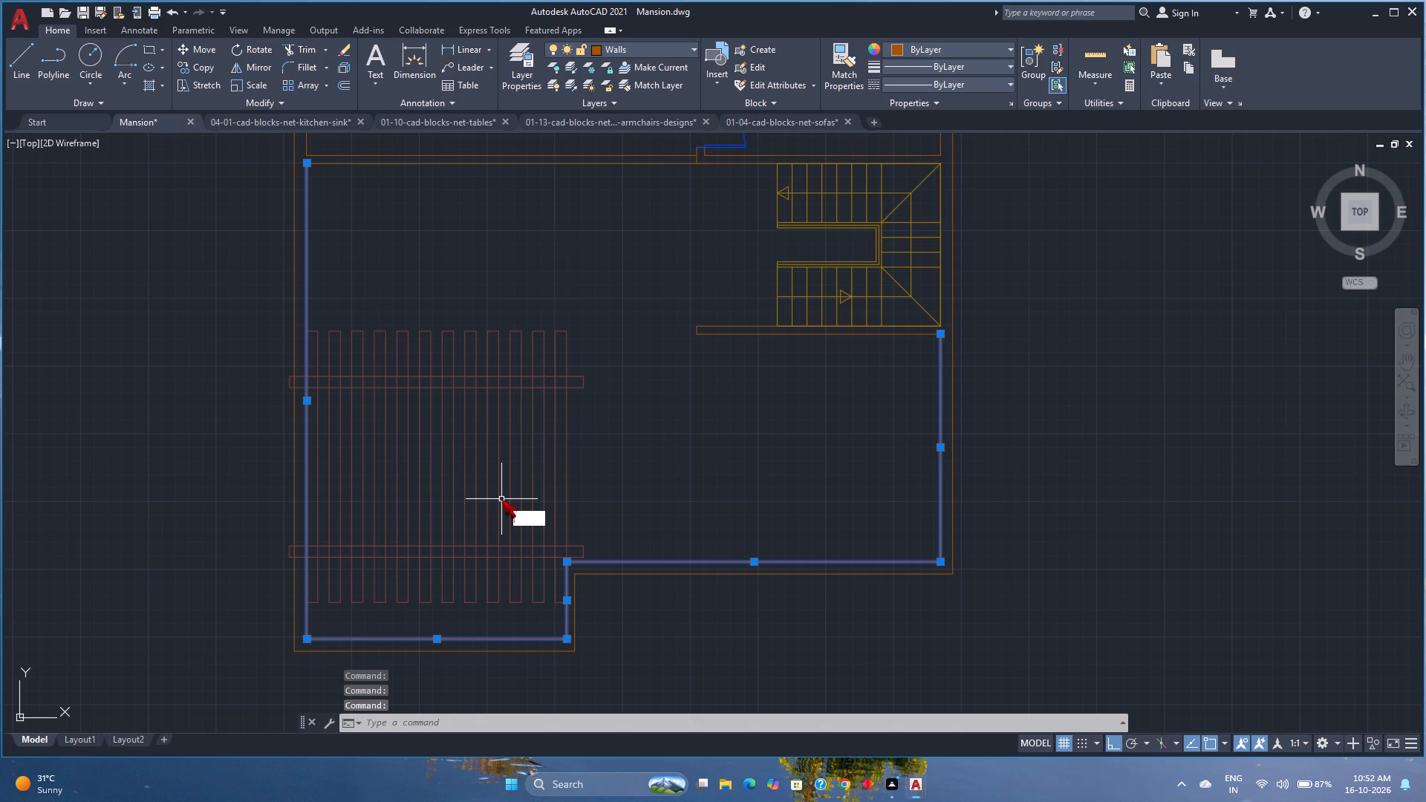
pyautogui.press('Return')
# Offset the joined inner wall polyline of the easternmost plan's terrace 3' toward the inside.
pyautogui.click(342, 88)
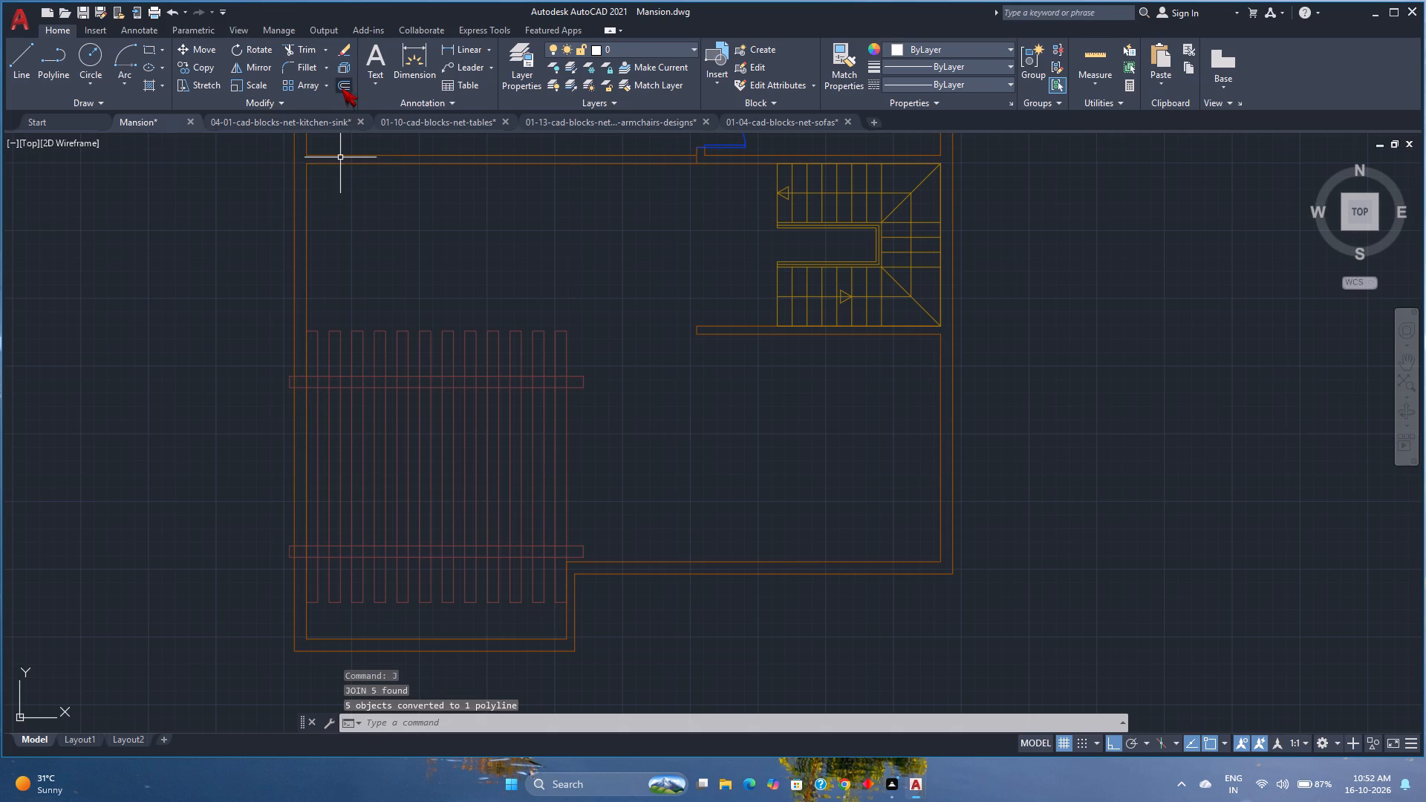
pyautogui.write("3'")
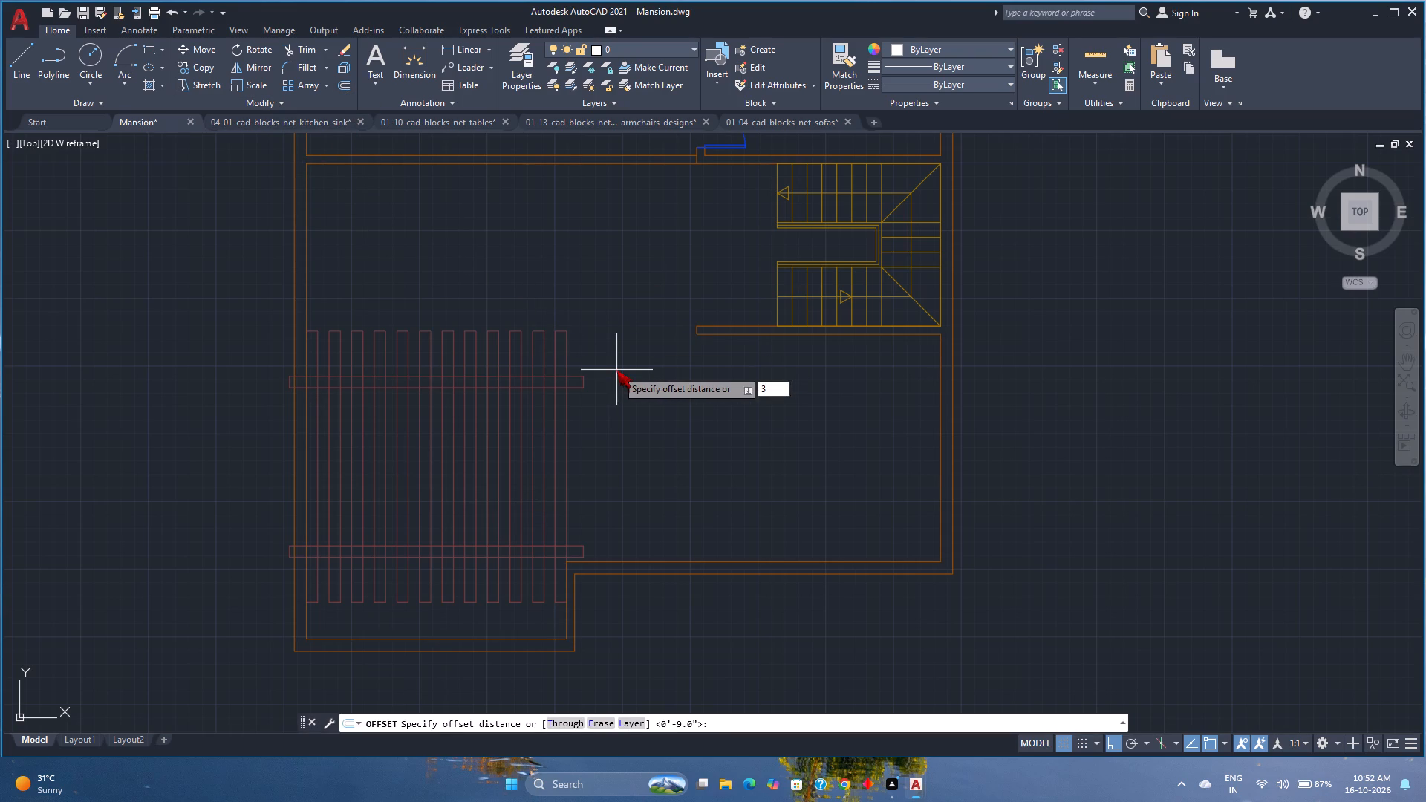
pyautogui.press('Return')
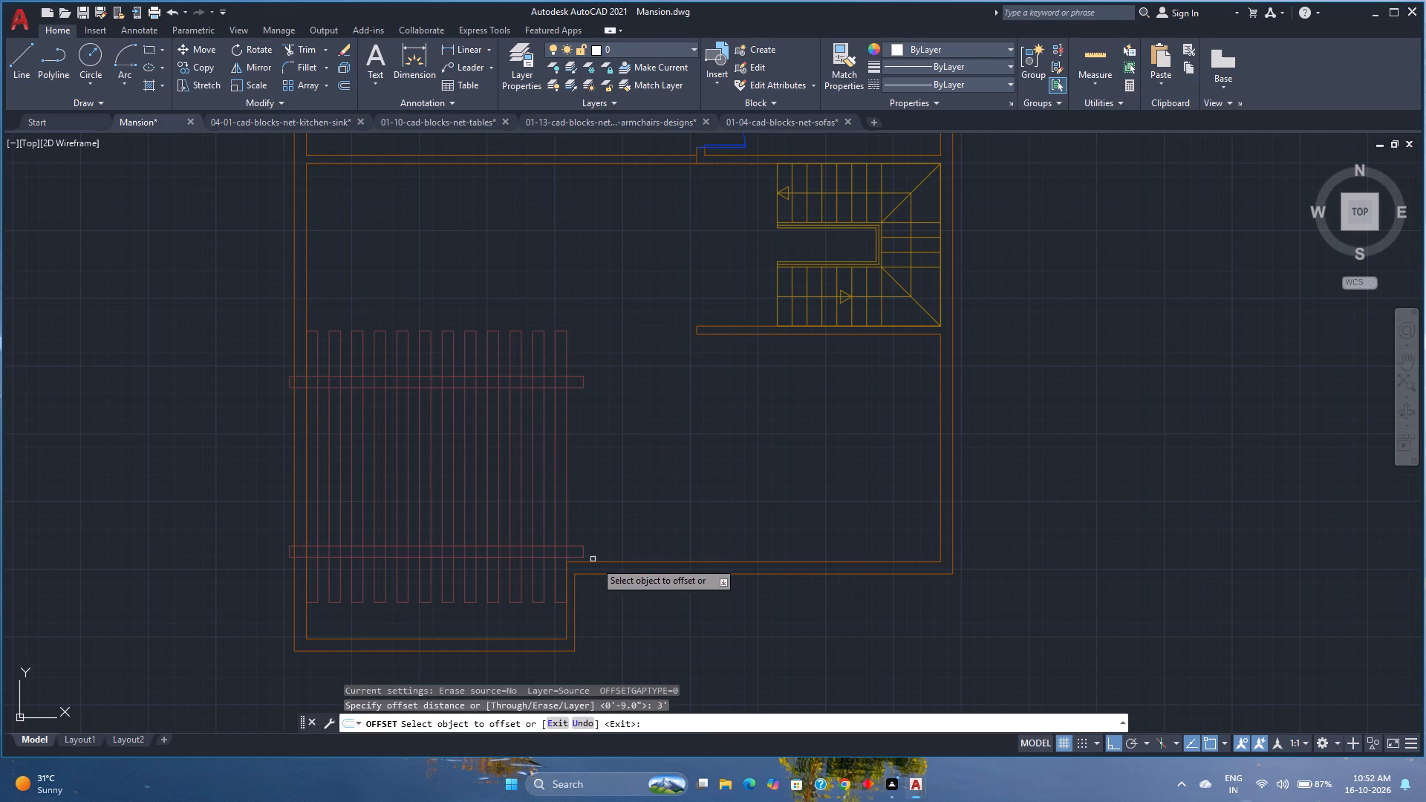
pyautogui.click(602, 563)
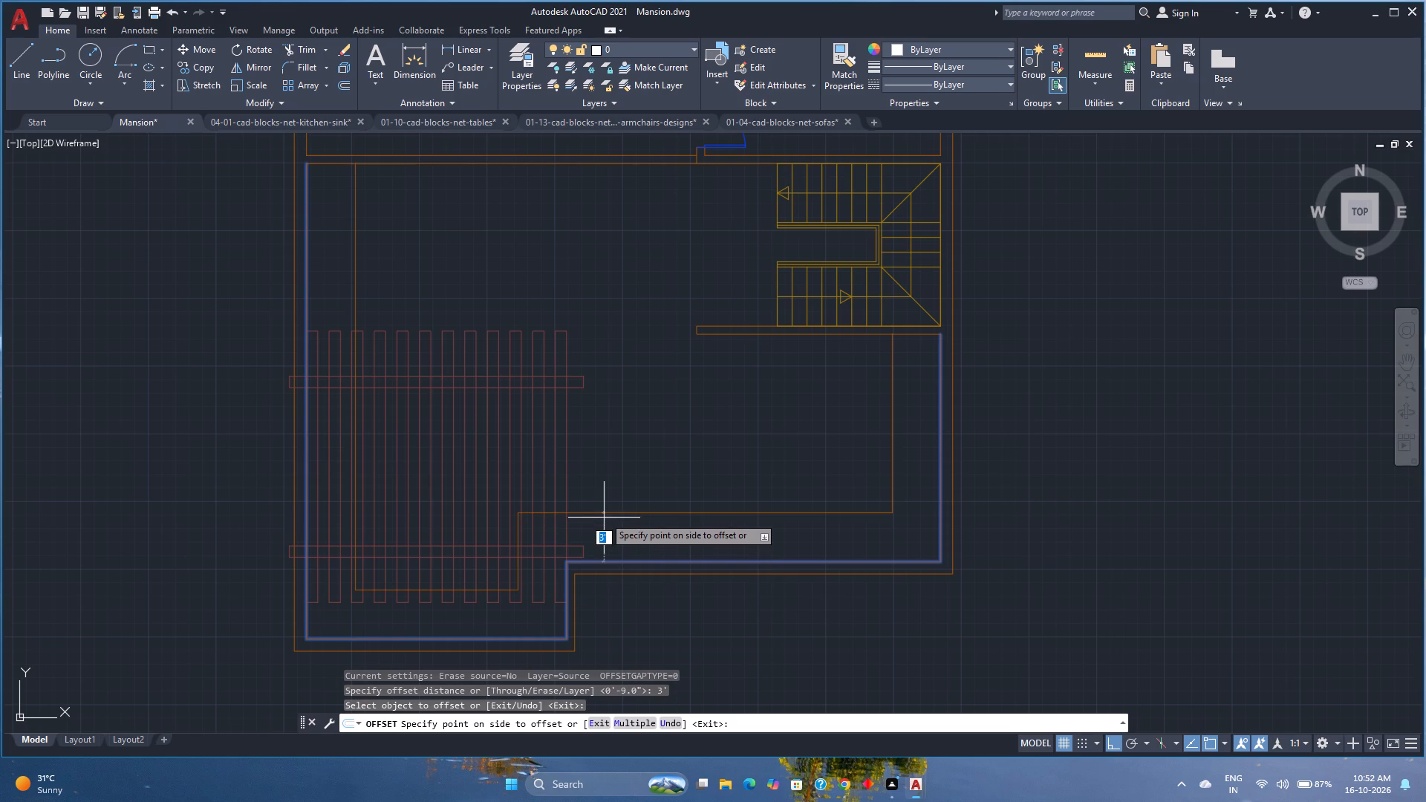
pyautogui.click(625, 472)
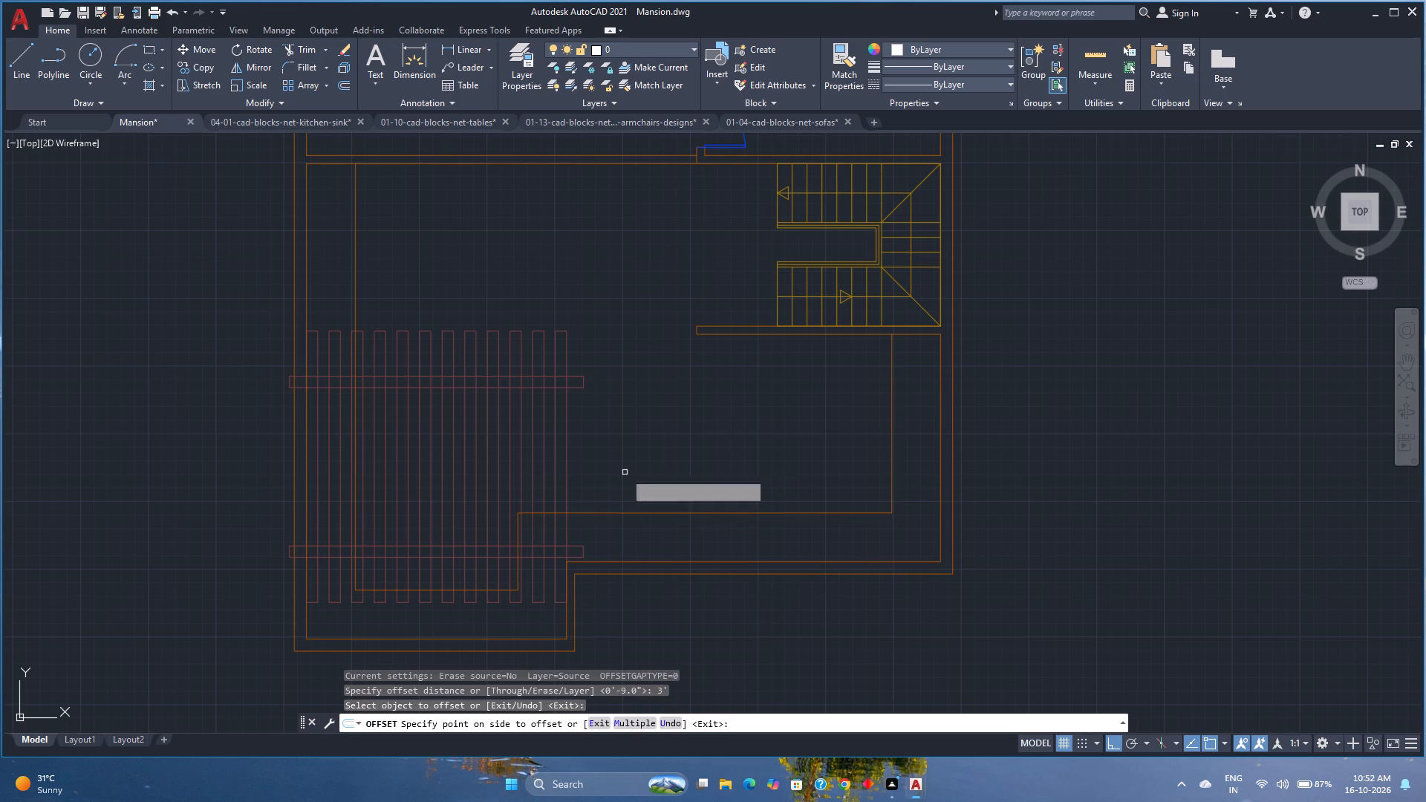
# Offset the new inner terrace polyline a further 2" inward to form a double line, and finish the offset.
pyautogui.click(683, 514)
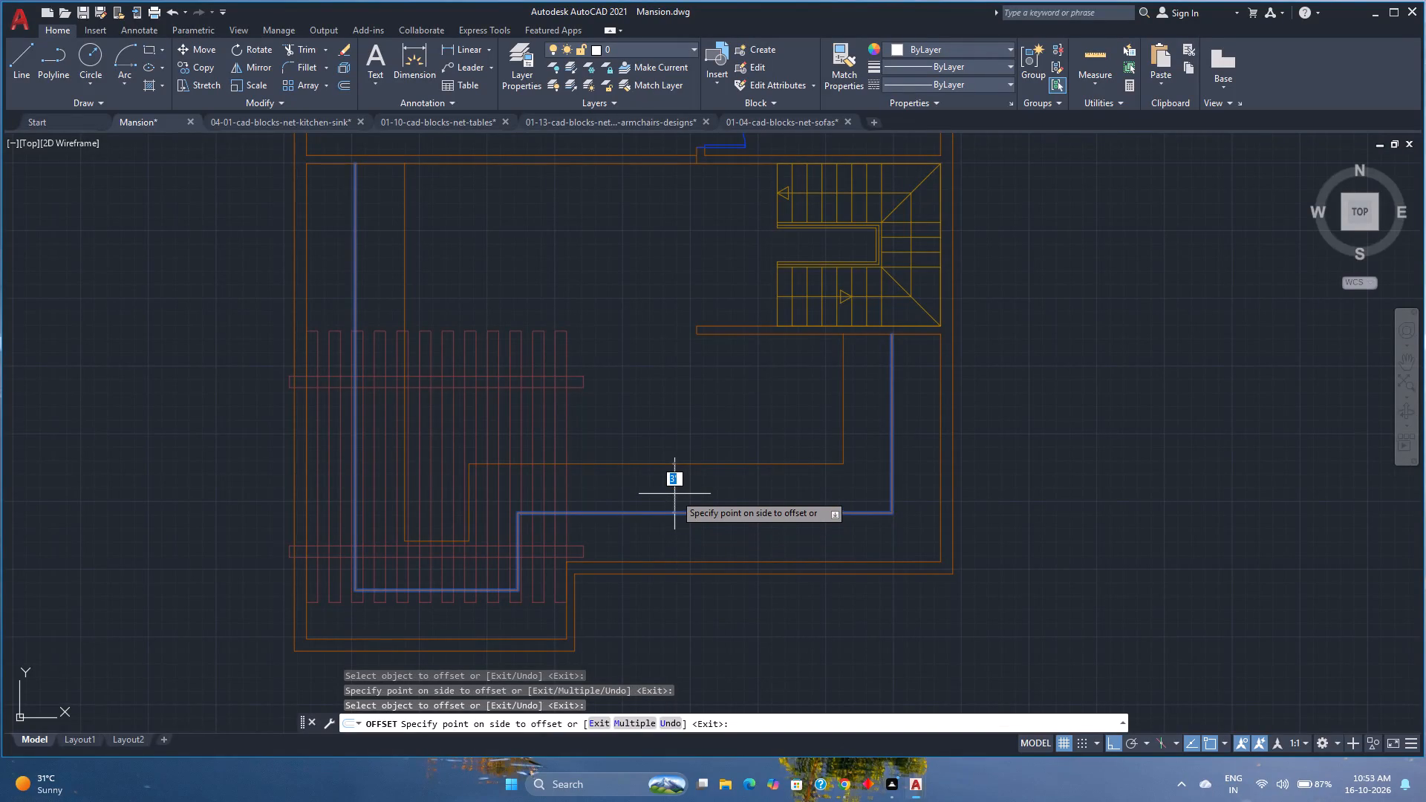
pyautogui.press('2')
pyautogui.press('Return')
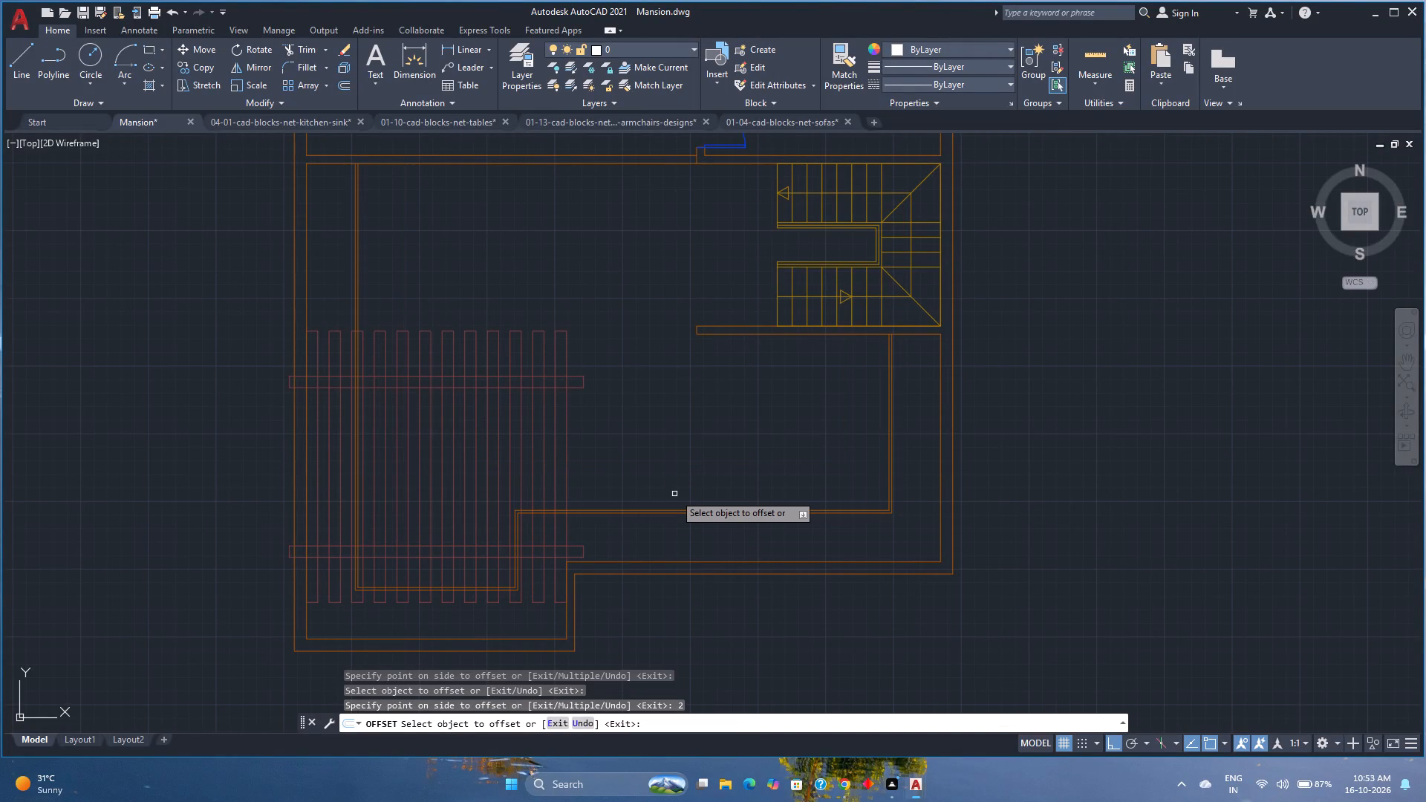
pyautogui.press('Escape')
# Save the Mansion drawing.
pyautogui.scroll(-1, 668, 470)
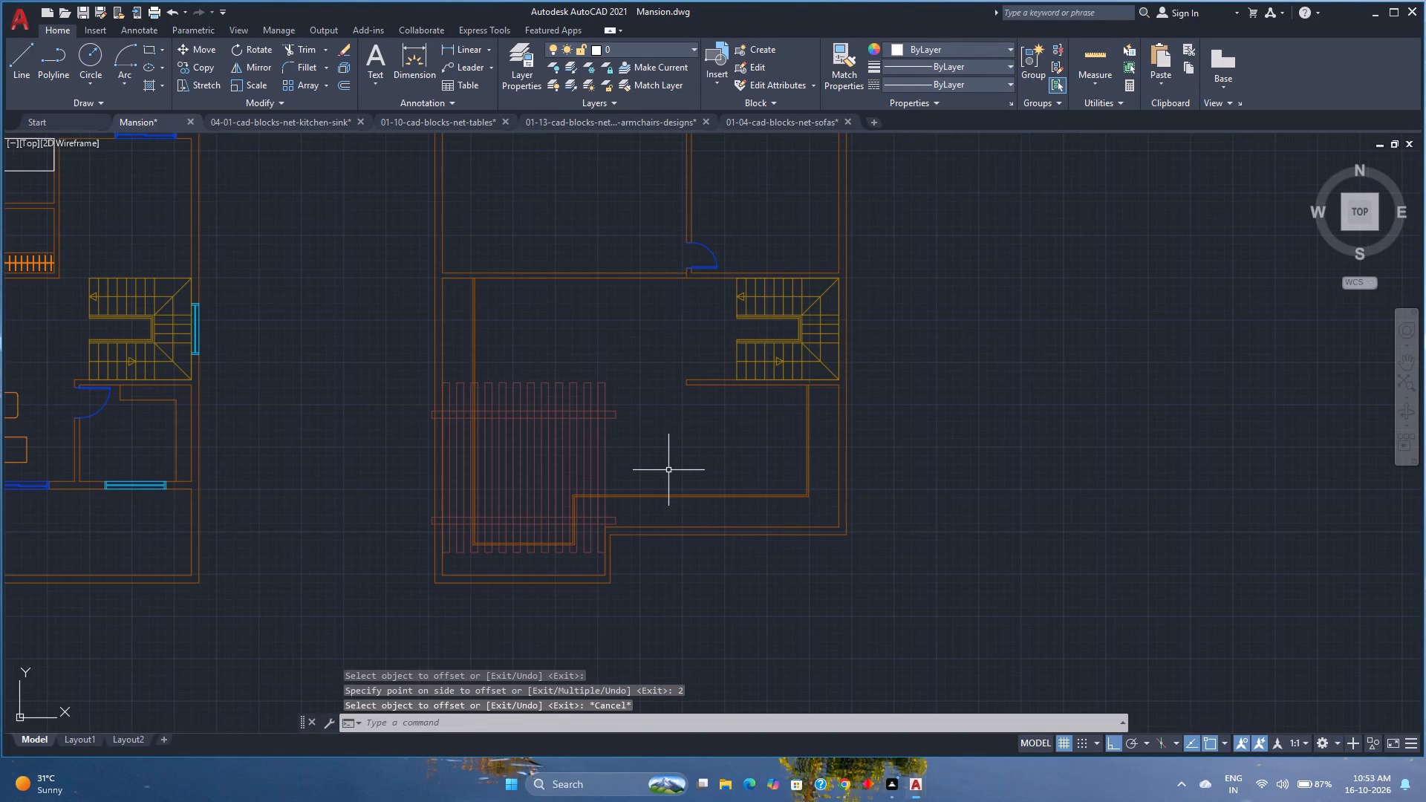
pyautogui.moveTo(694, 454); pyautogui.dragTo(722, 498, button='middle')
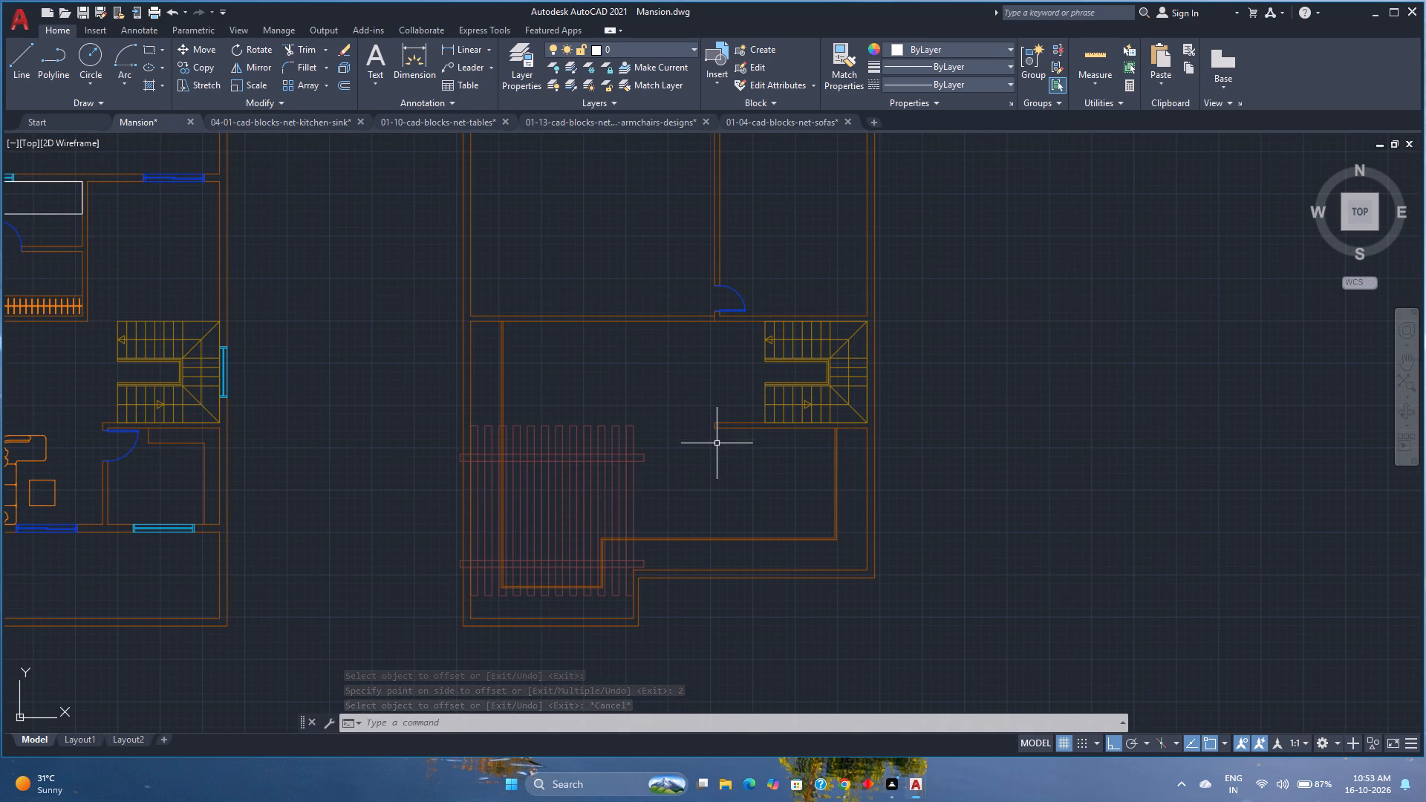
pyautogui.scroll(-1, 687, 374)
pyautogui.moveTo(687, 374); pyautogui.dragTo(751, 467, button='middle')
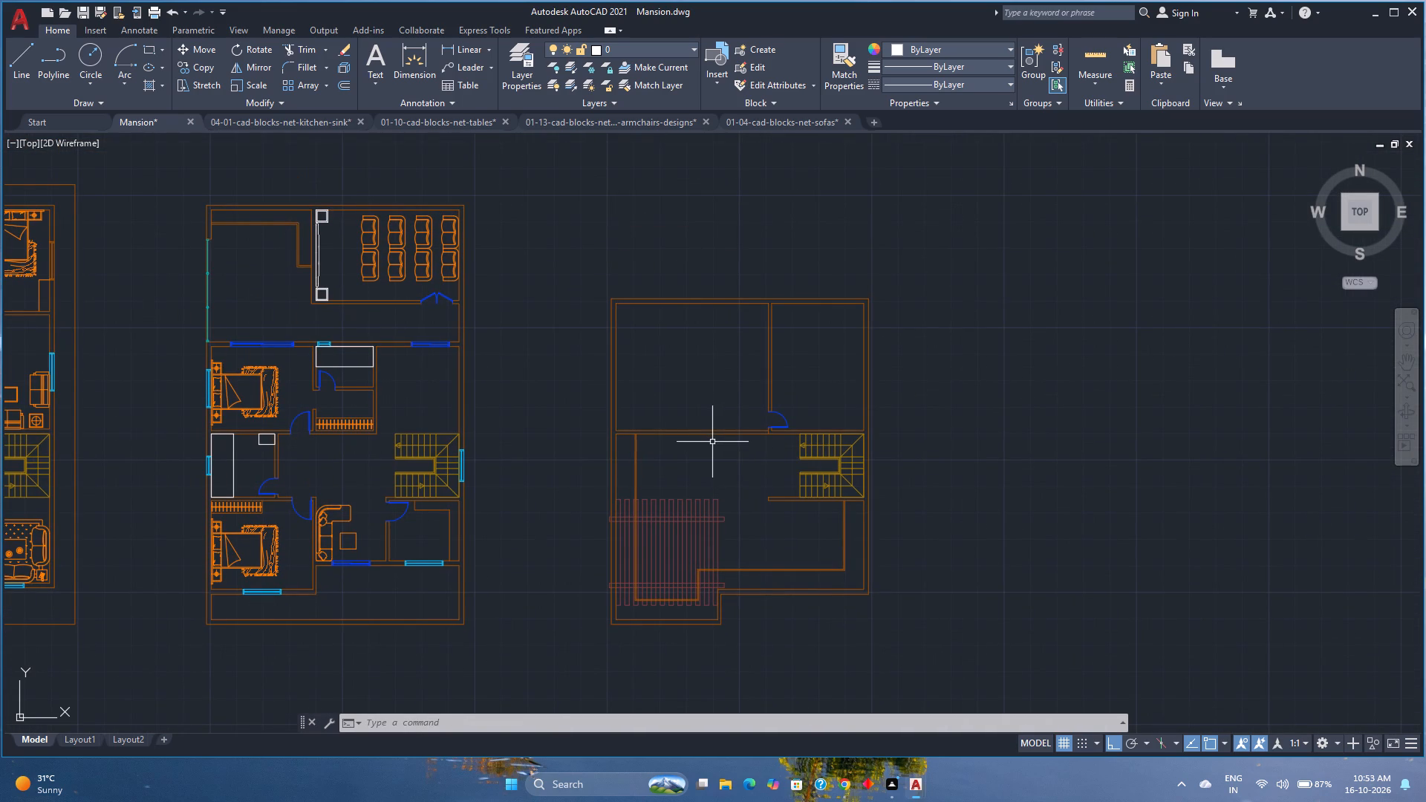
pyautogui.hotkey('ctrl', 's')
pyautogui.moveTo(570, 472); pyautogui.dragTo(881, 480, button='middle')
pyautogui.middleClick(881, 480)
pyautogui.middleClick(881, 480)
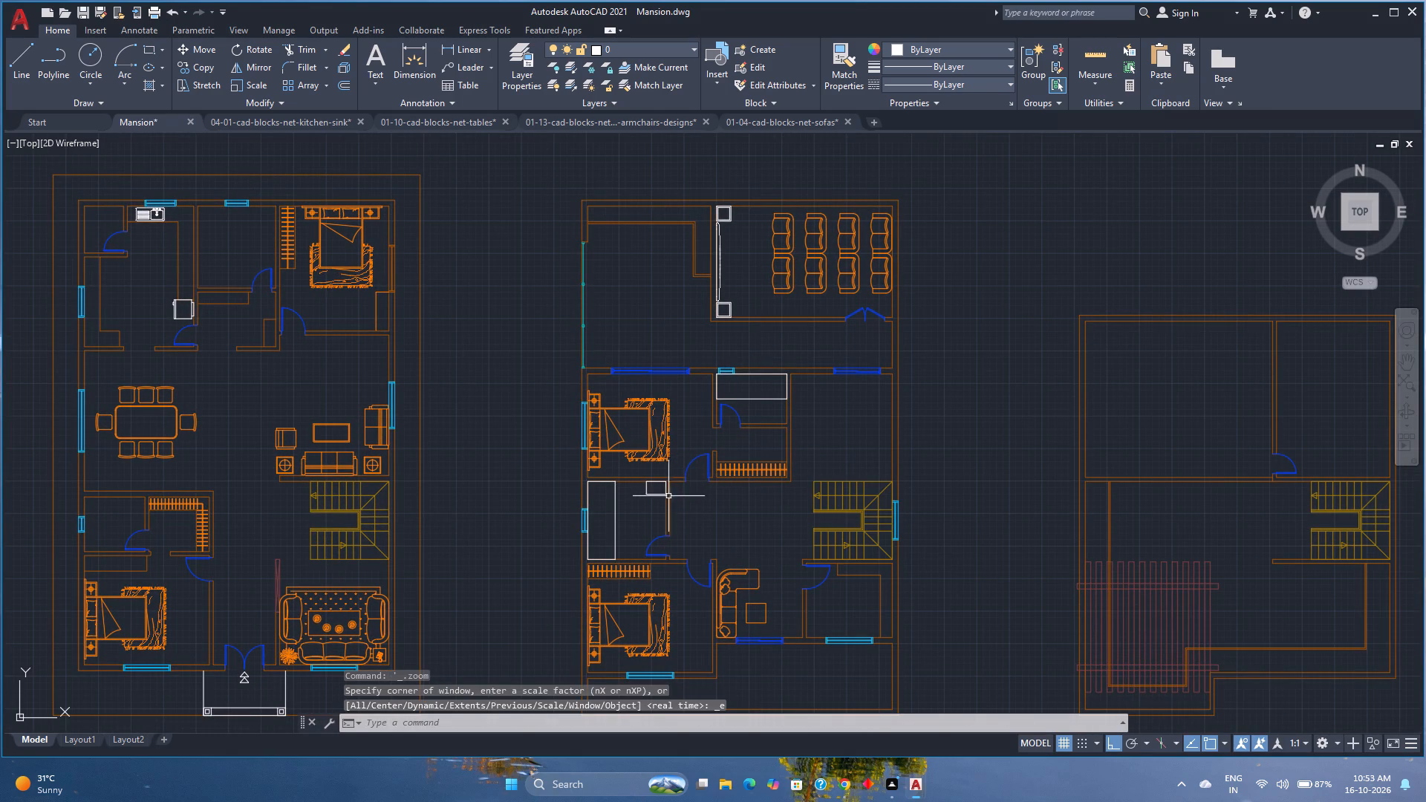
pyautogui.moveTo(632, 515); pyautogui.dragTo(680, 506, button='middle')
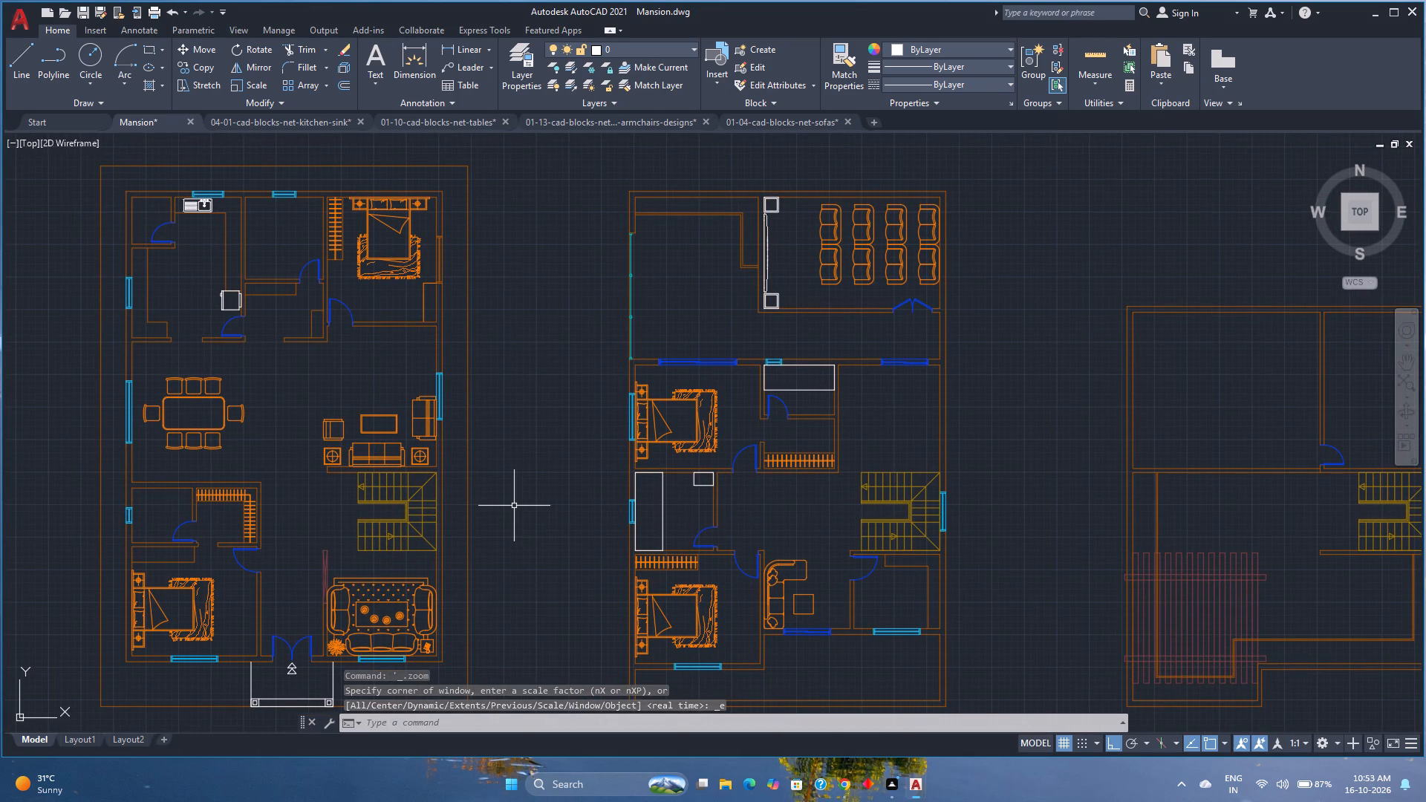
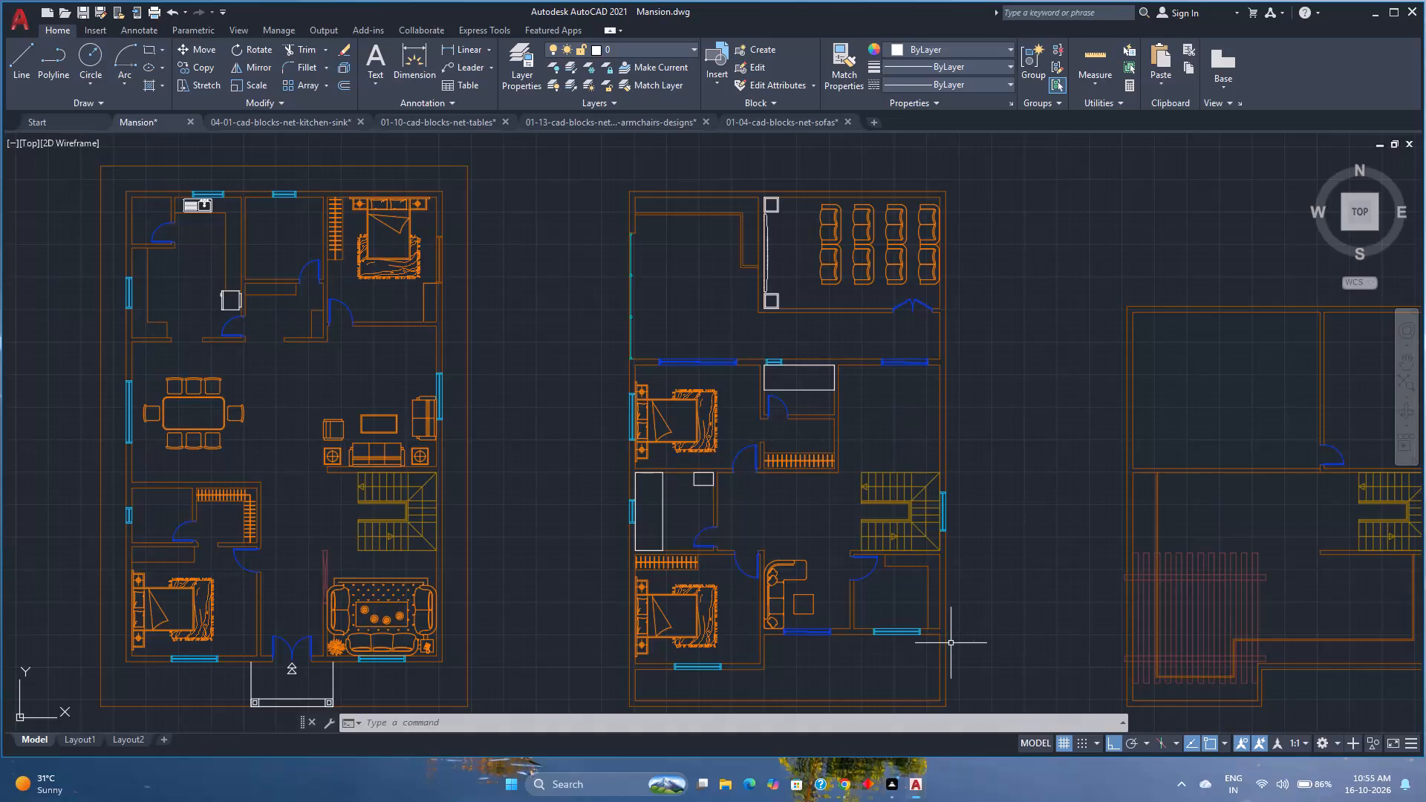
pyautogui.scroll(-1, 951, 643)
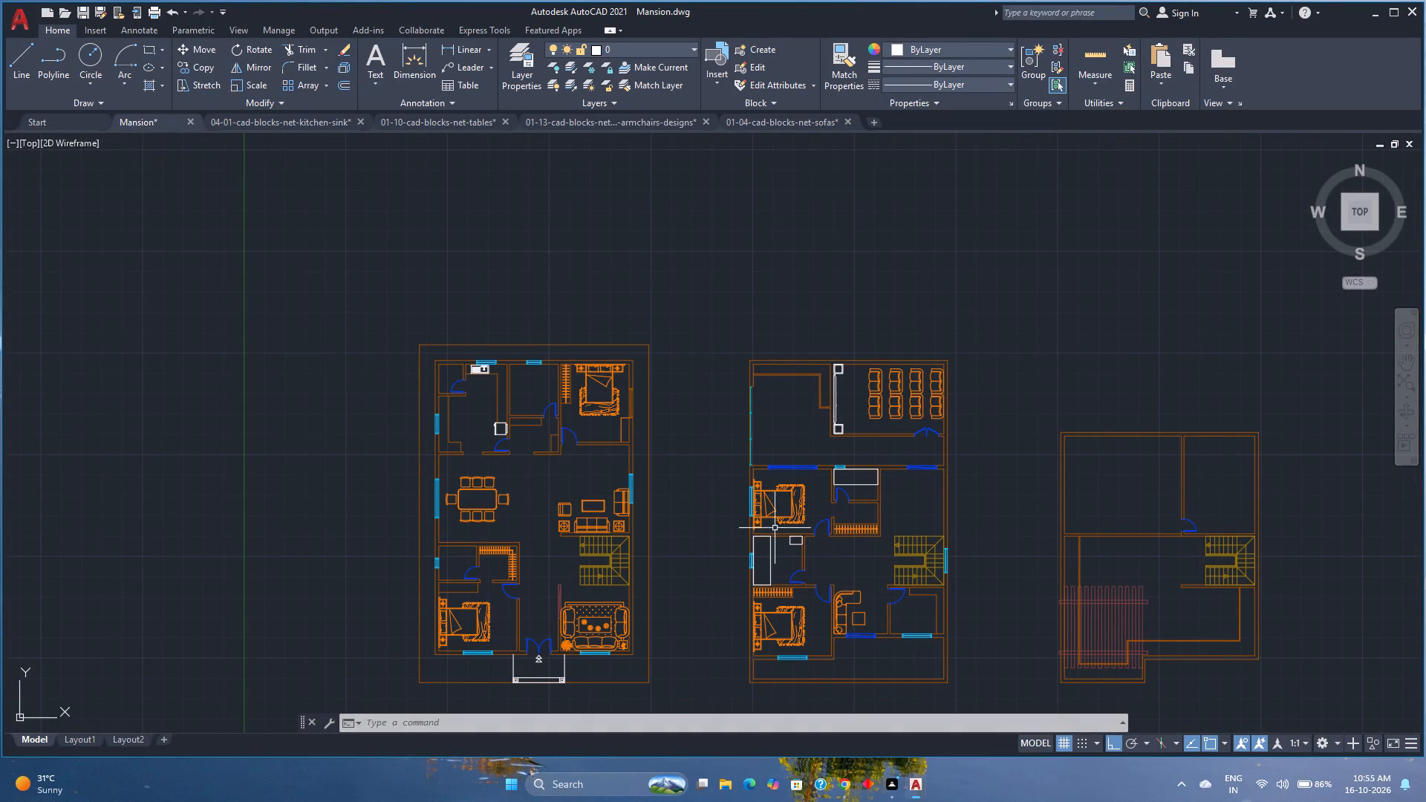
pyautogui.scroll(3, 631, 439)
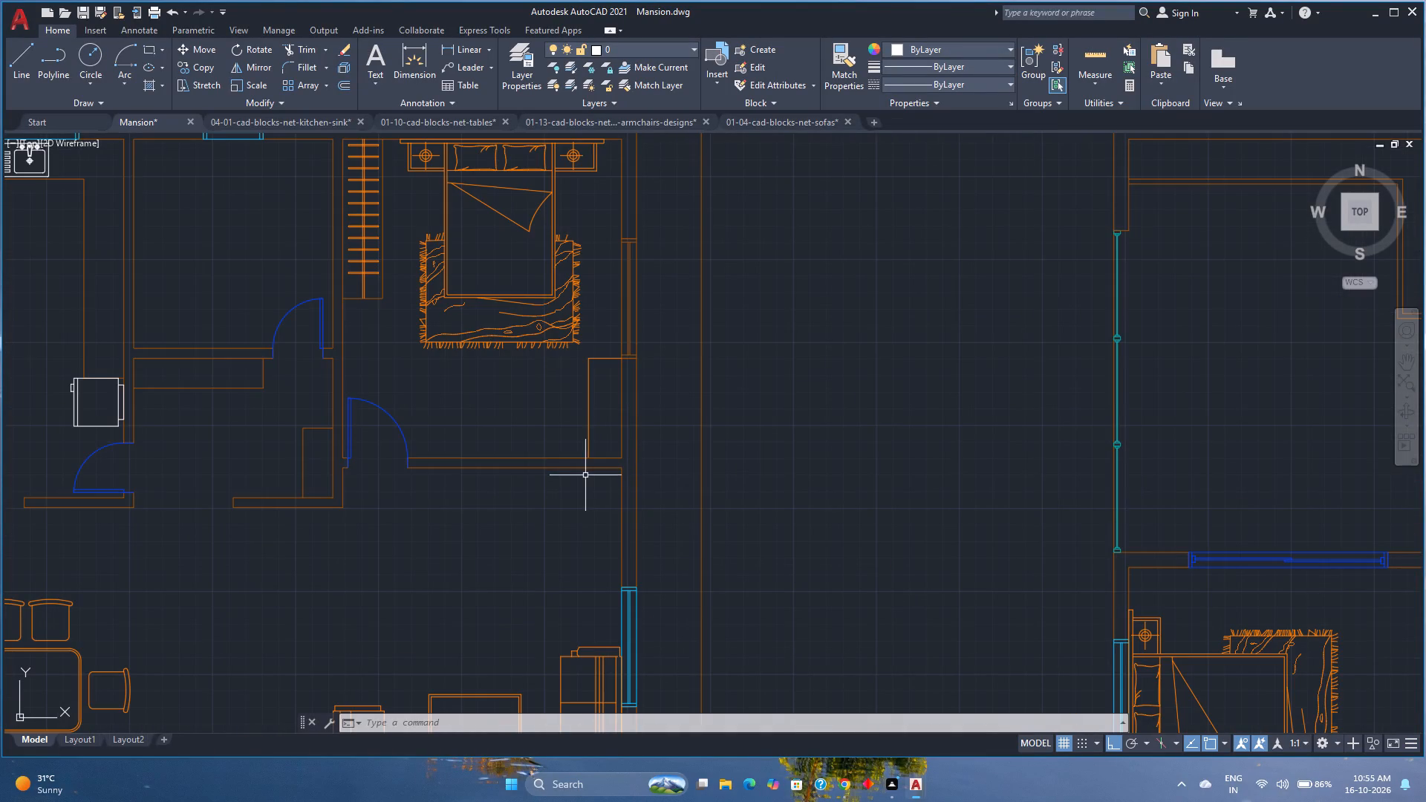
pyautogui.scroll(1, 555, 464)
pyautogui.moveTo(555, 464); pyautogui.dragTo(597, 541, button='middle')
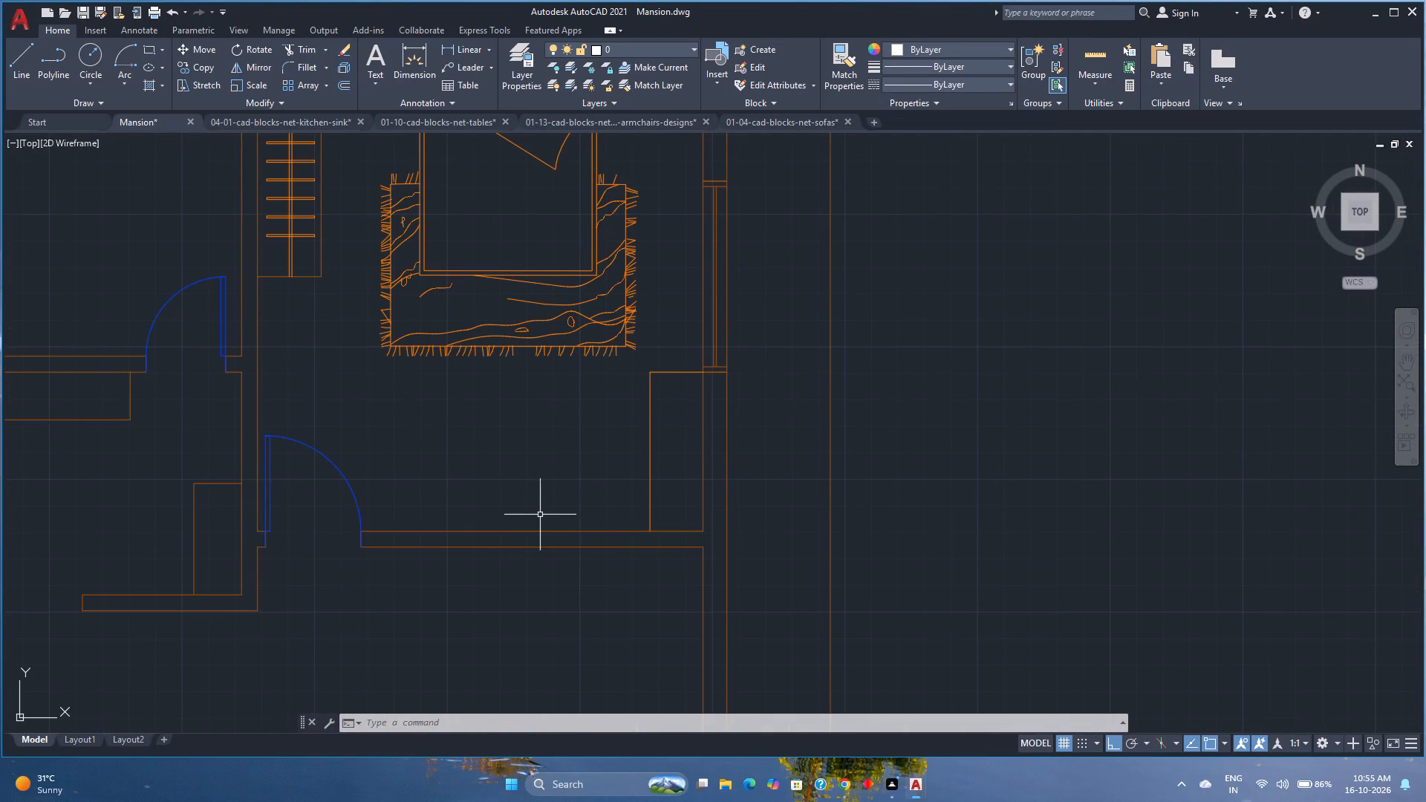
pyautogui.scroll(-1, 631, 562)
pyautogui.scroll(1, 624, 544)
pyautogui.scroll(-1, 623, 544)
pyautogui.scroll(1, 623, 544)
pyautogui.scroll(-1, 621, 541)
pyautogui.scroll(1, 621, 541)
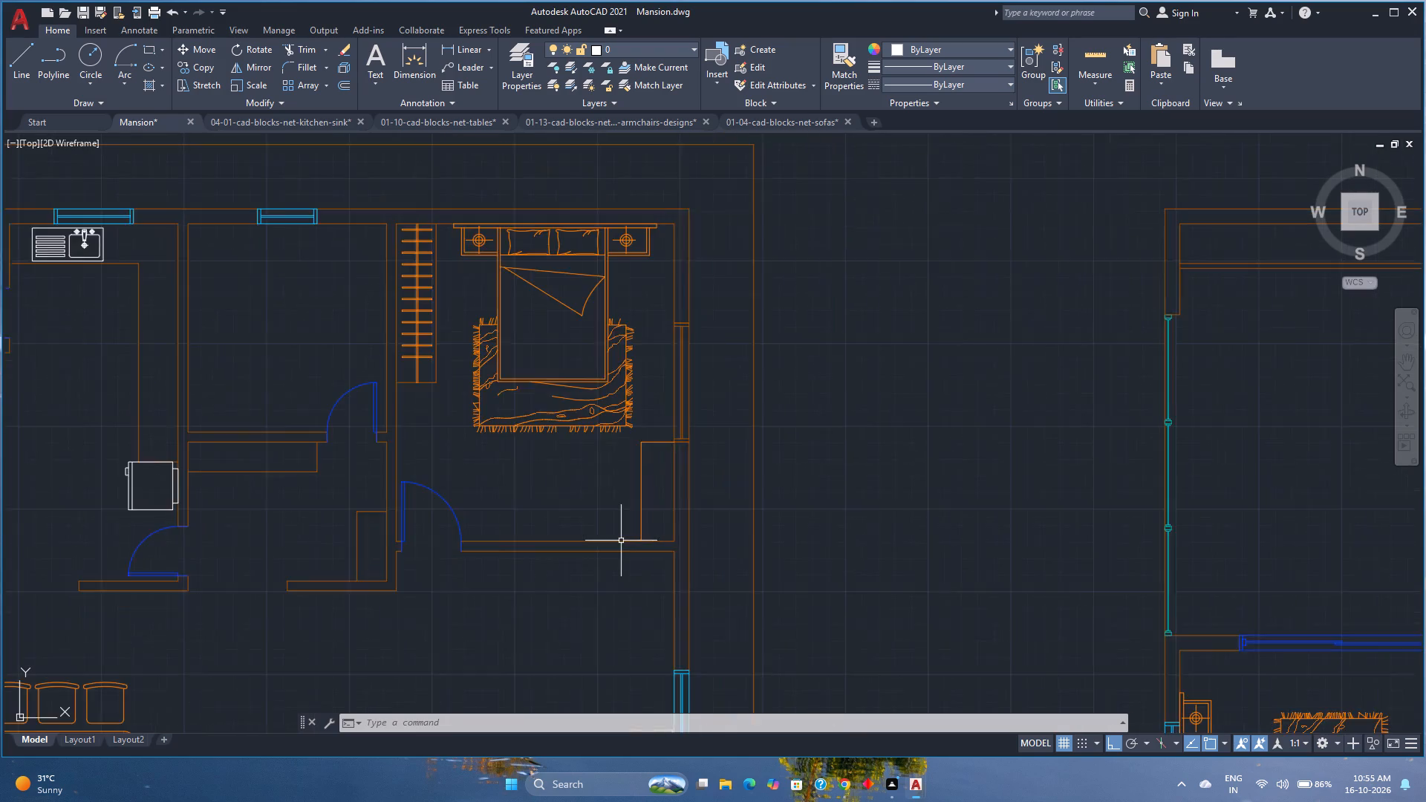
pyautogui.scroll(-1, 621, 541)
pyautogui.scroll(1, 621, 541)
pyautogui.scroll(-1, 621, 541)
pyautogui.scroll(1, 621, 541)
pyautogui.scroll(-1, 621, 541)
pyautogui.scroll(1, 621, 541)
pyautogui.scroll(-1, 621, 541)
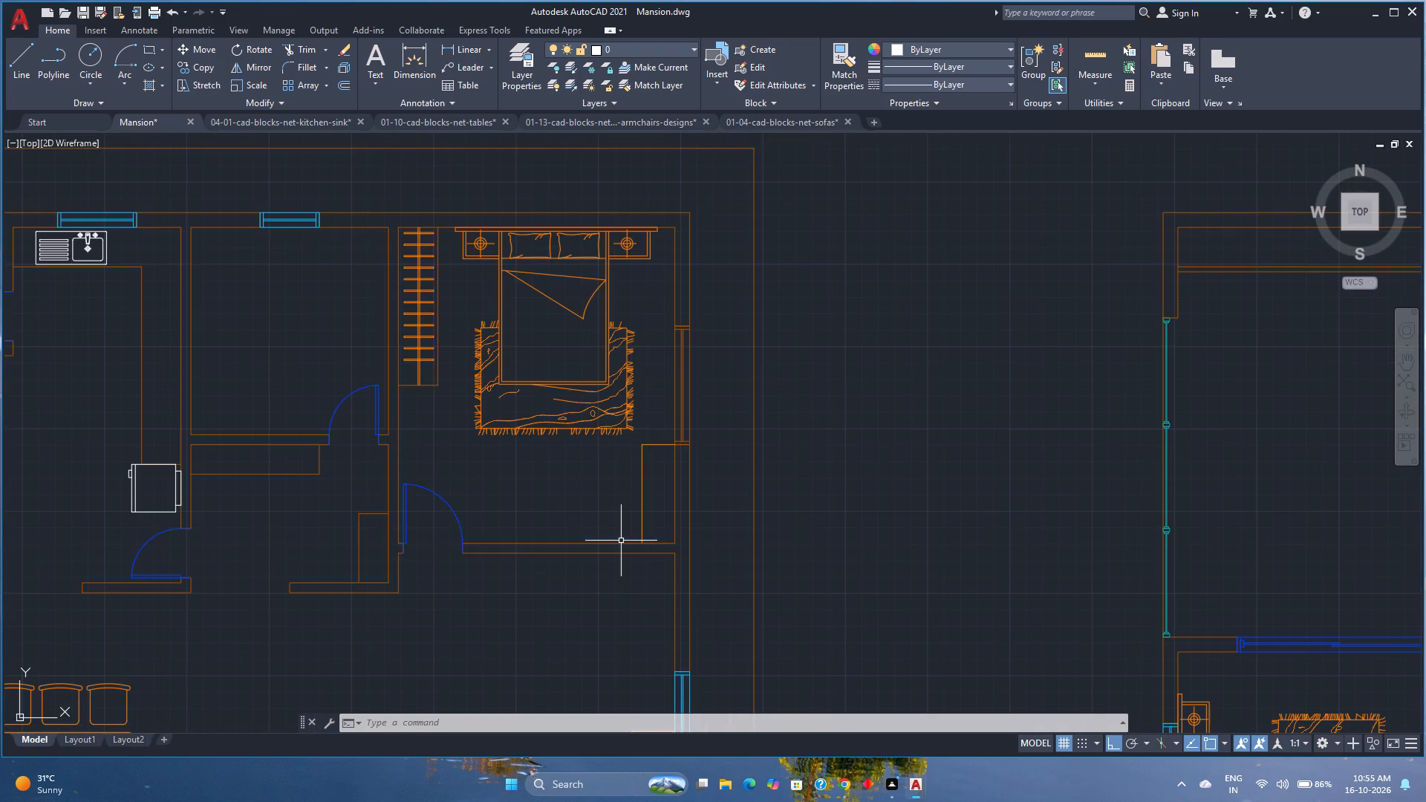
# Insert the Entertainment Center block from DesignCenter's Home - Space Planner blocks, south of the bed in the westernmost plan's northeast bedroom.
pyautogui.hotkey('ctrl', '2')
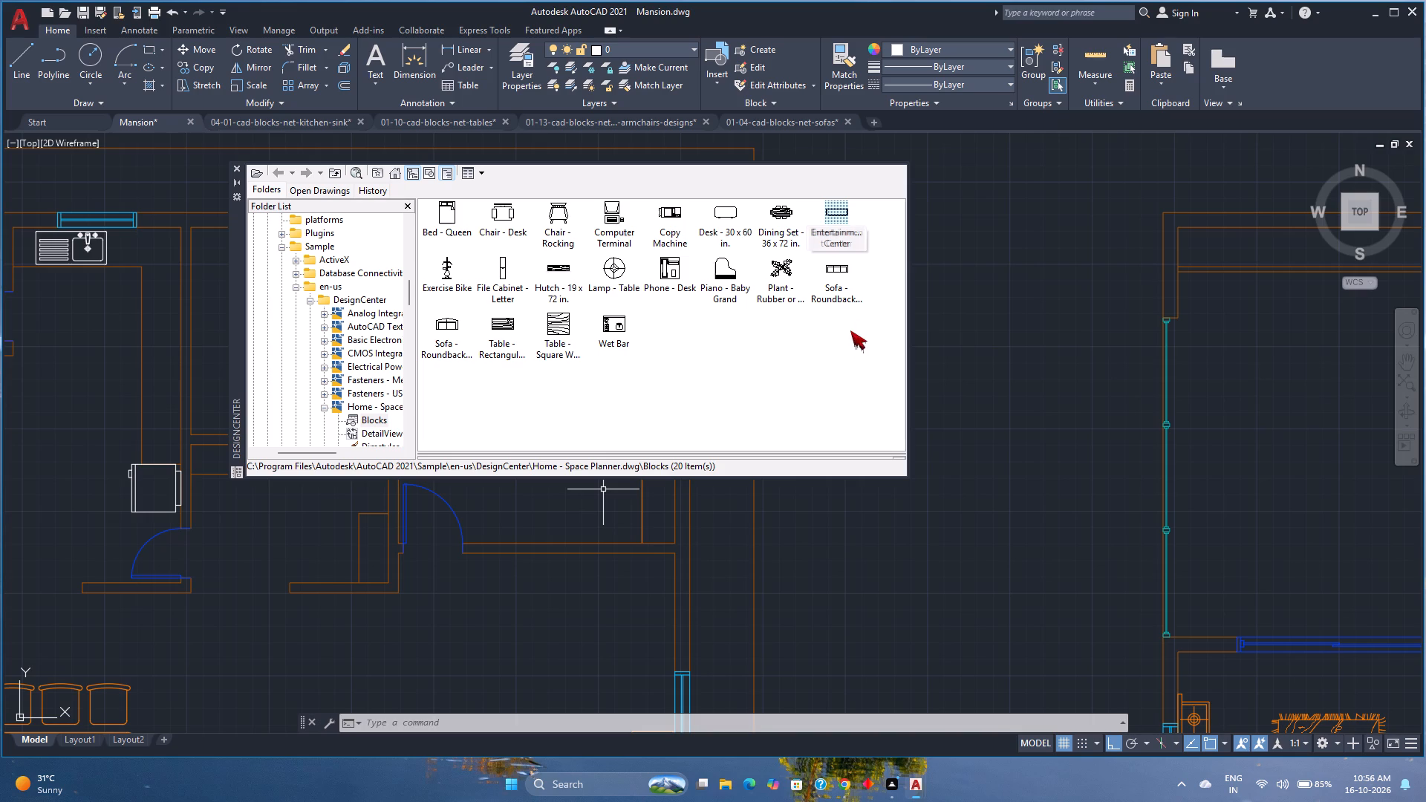
pyautogui.doubleClick(836, 215)
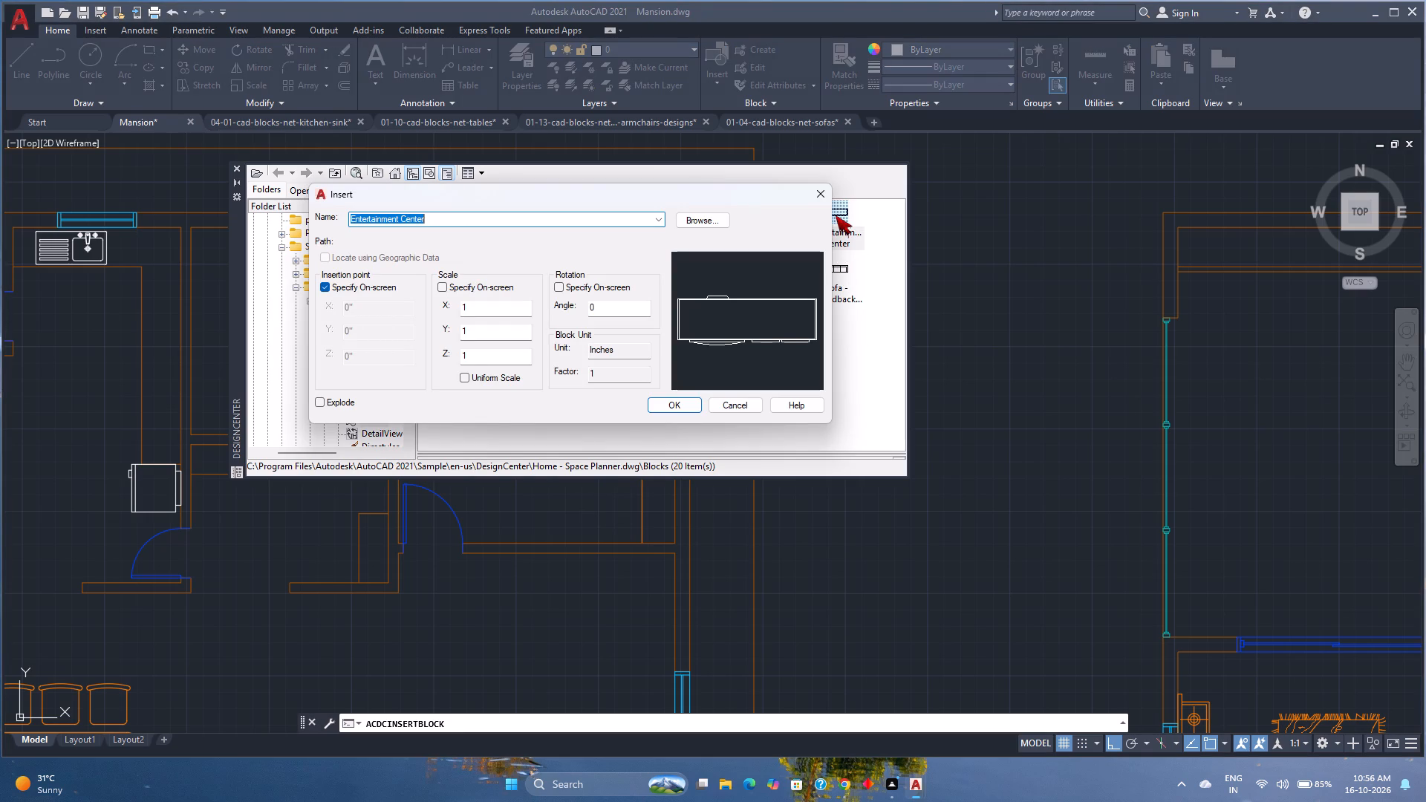
pyautogui.click(689, 404)
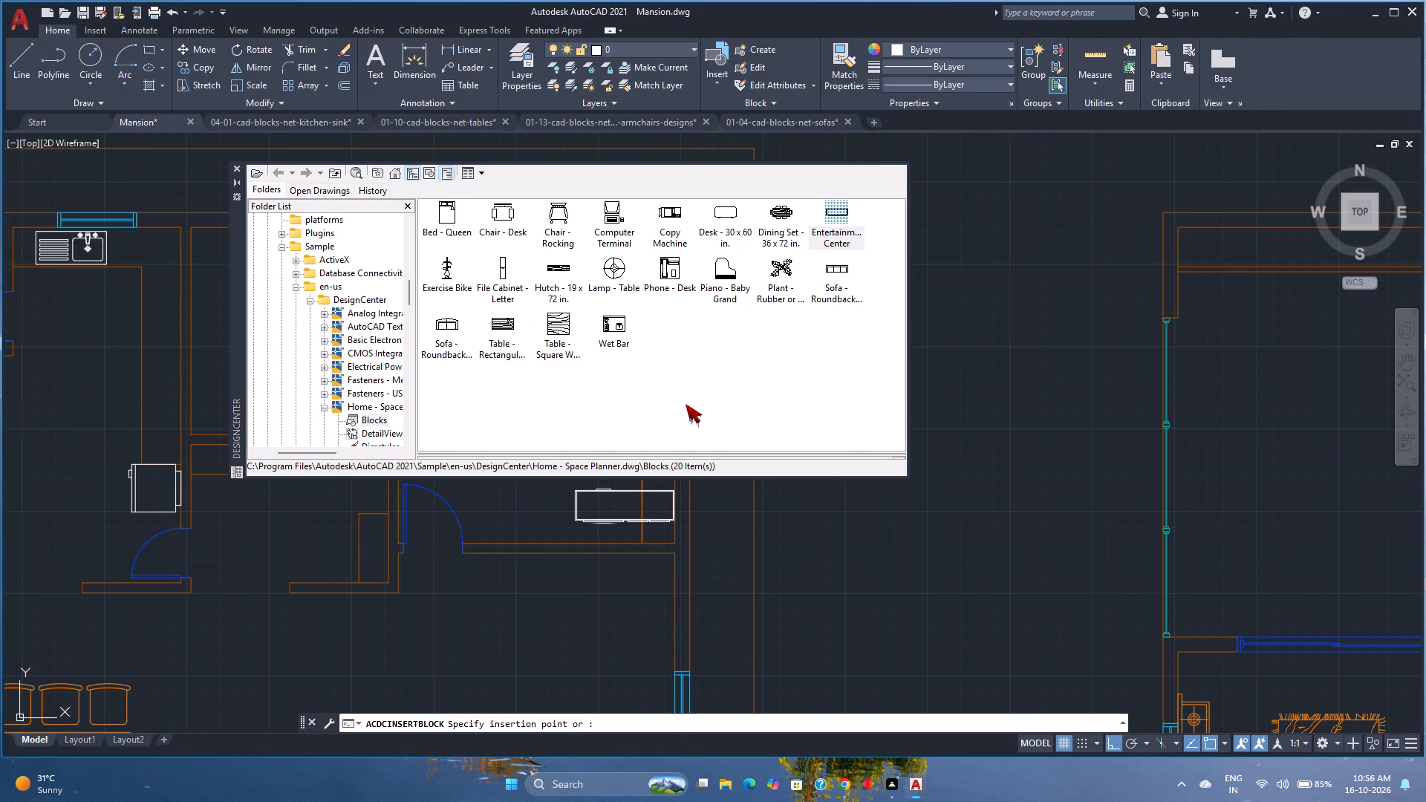
pyautogui.click(240, 165)
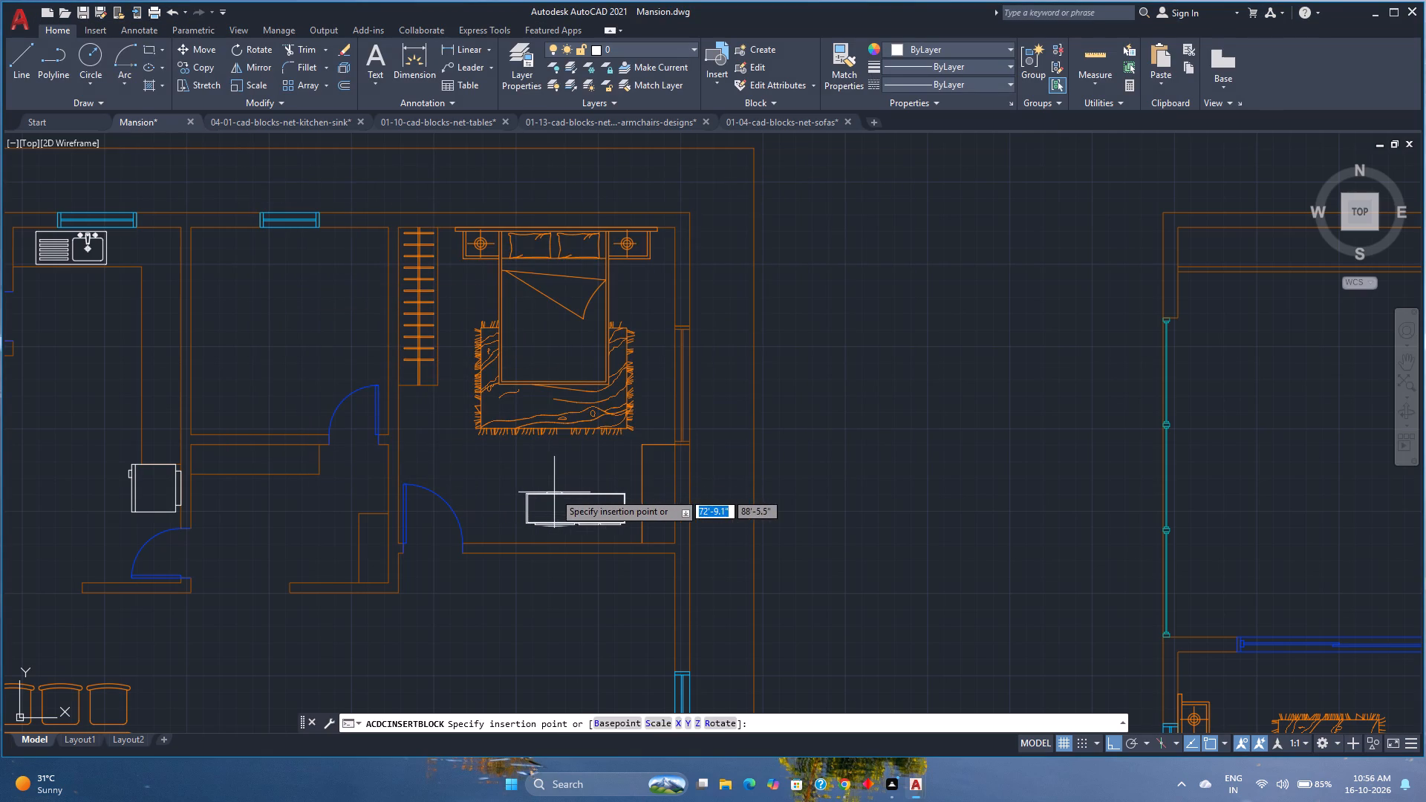
pyautogui.click(532, 486)
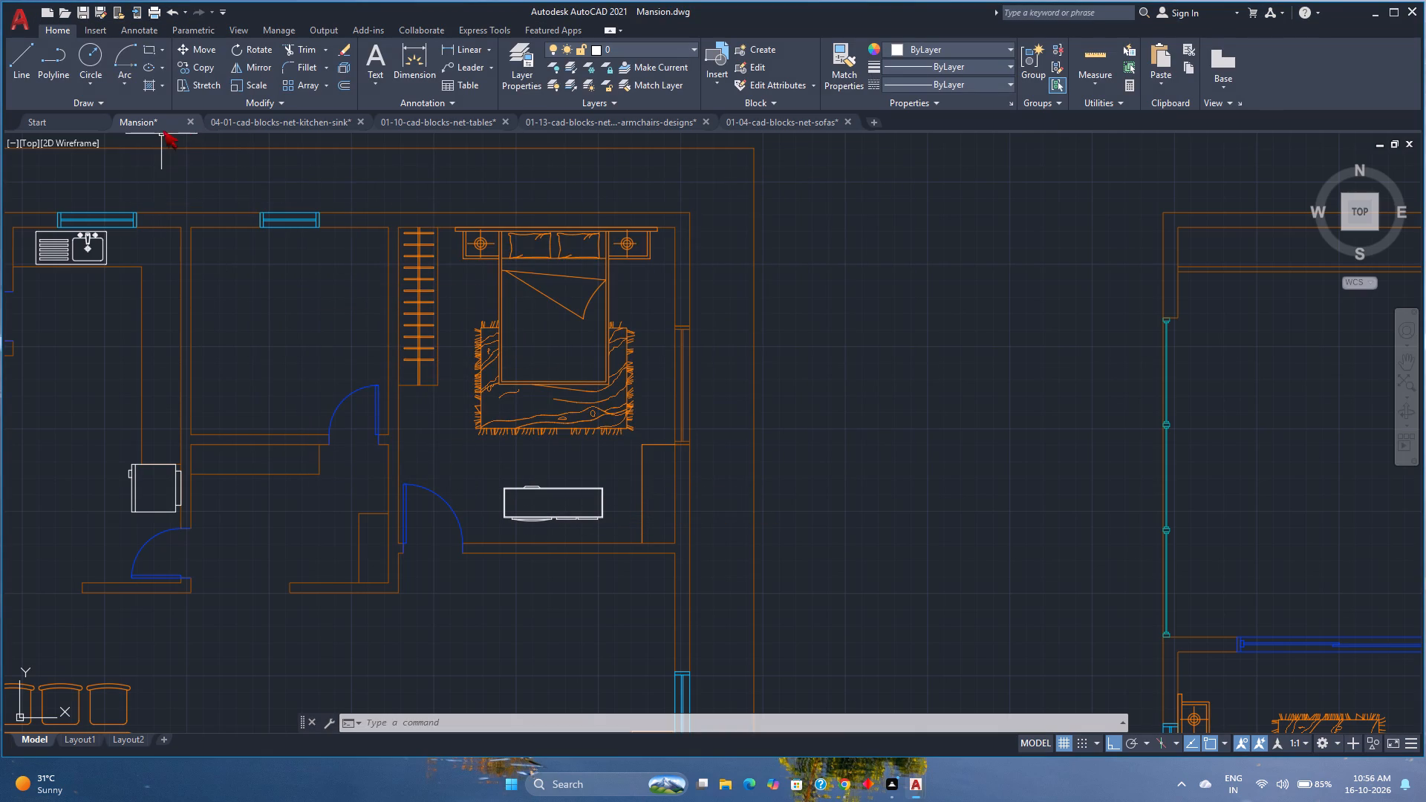
# Rotate the entertainment center 180° about a point near its middle so its screen side faces the bed.
pyautogui.click(534, 498)
pyautogui.click(495, 466)
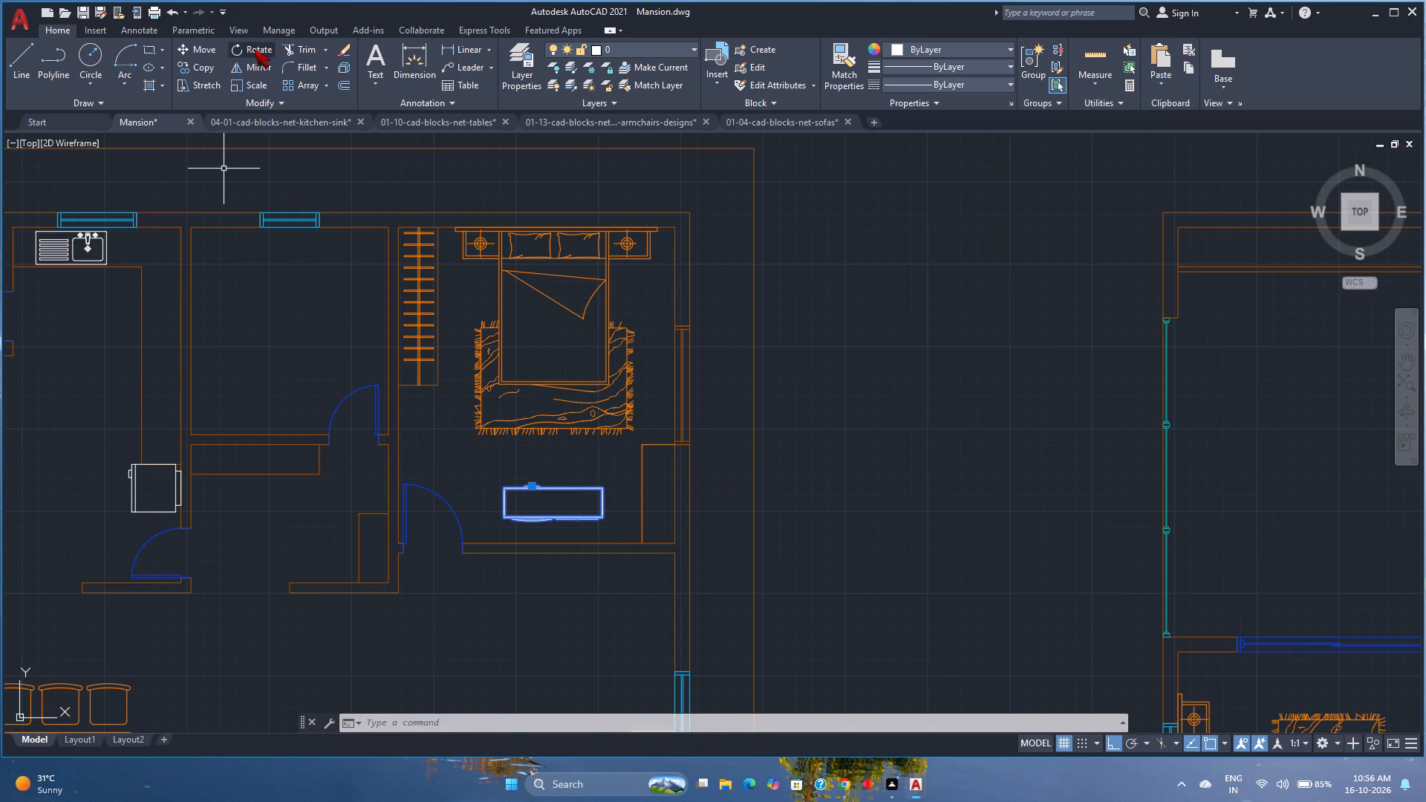
pyautogui.click(254, 49)
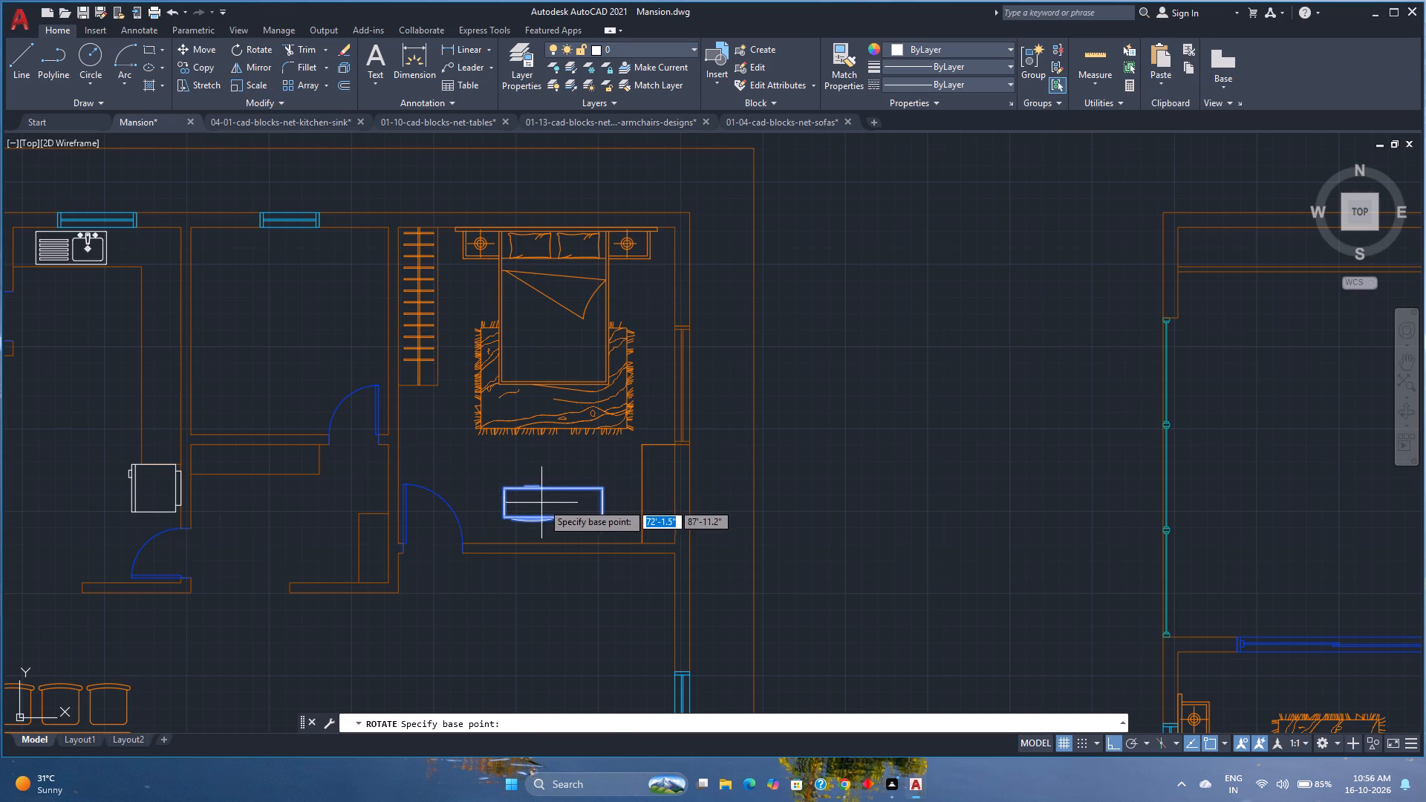
pyautogui.click(542, 503)
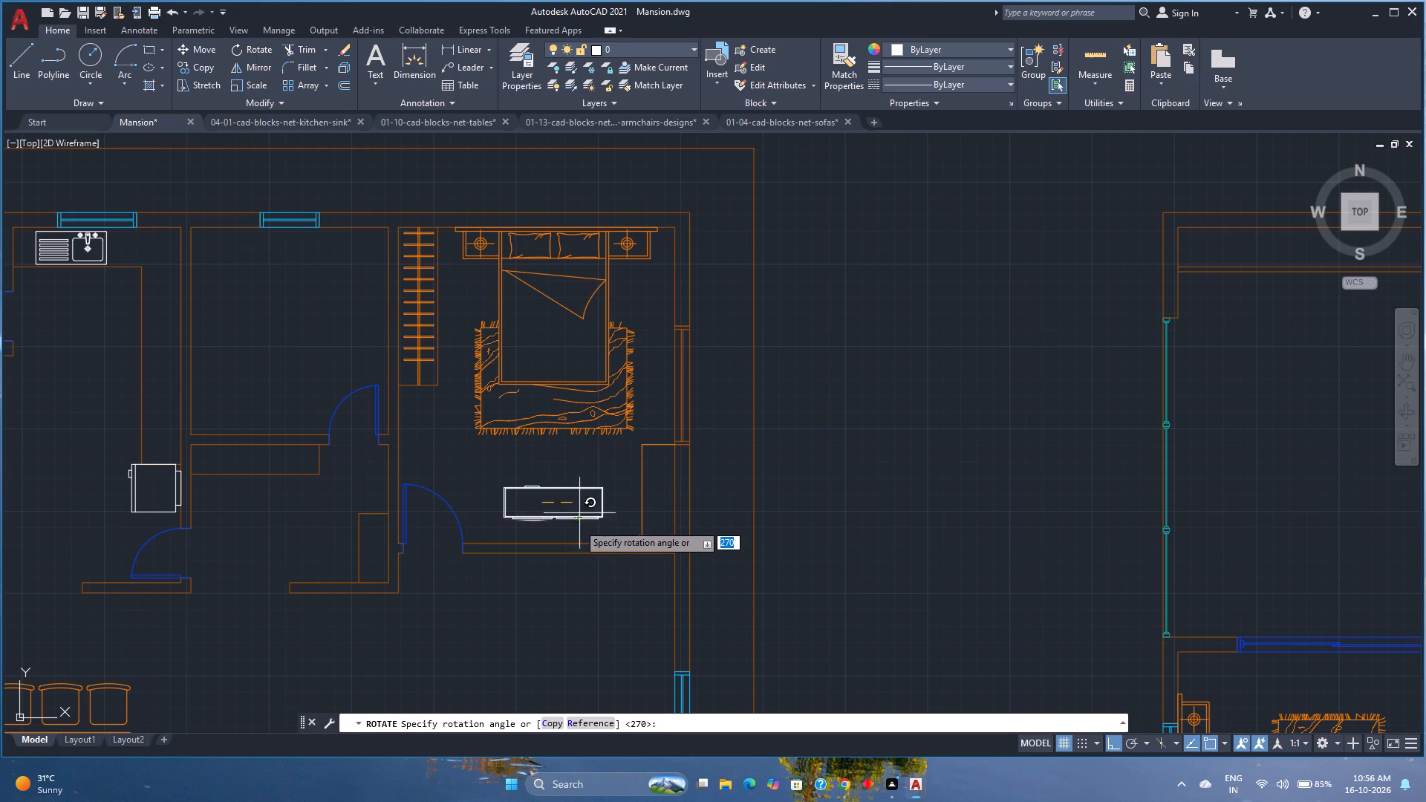
pyautogui.click(488, 460)
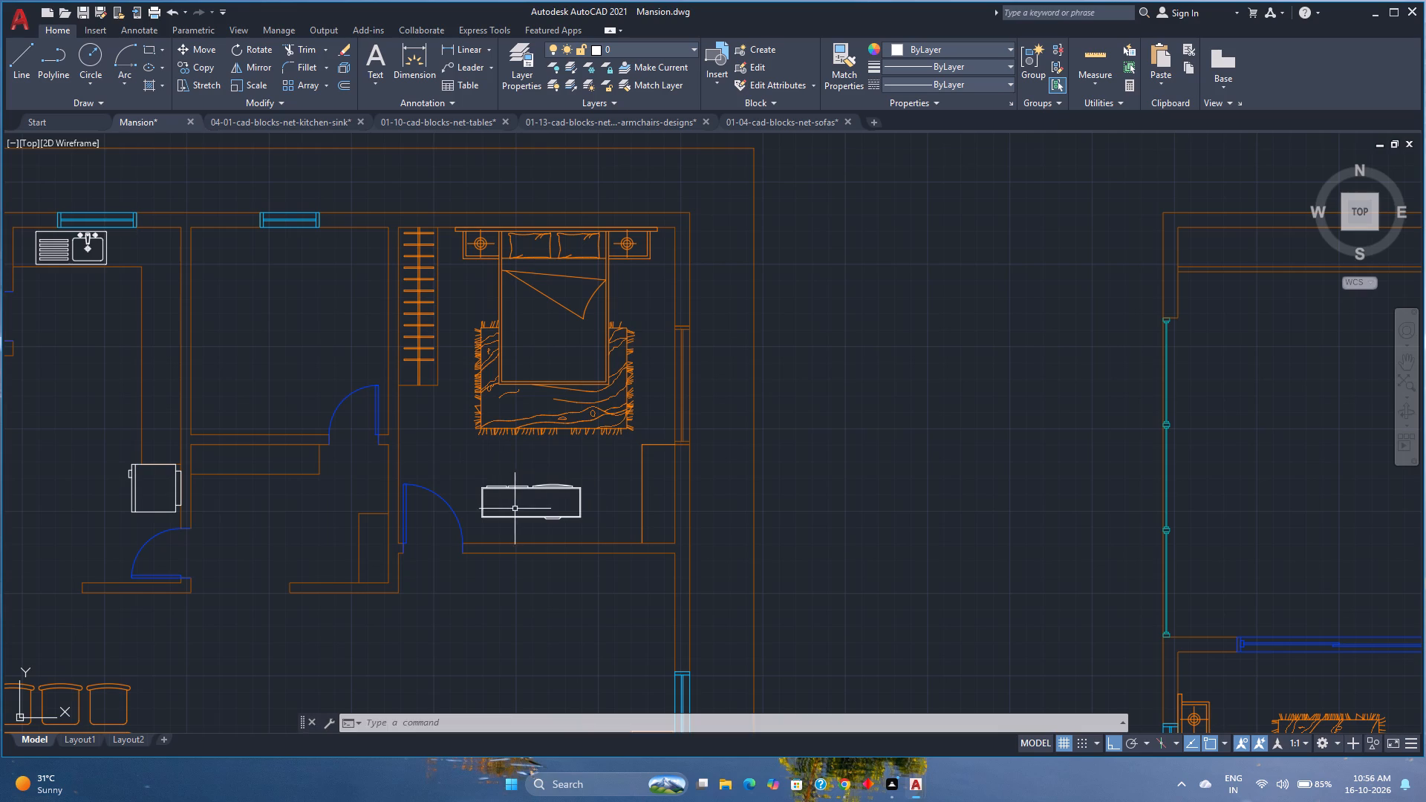
# Move the entertainment center straight south until its back touches the bedroom's south wall.
pyautogui.click(519, 518)
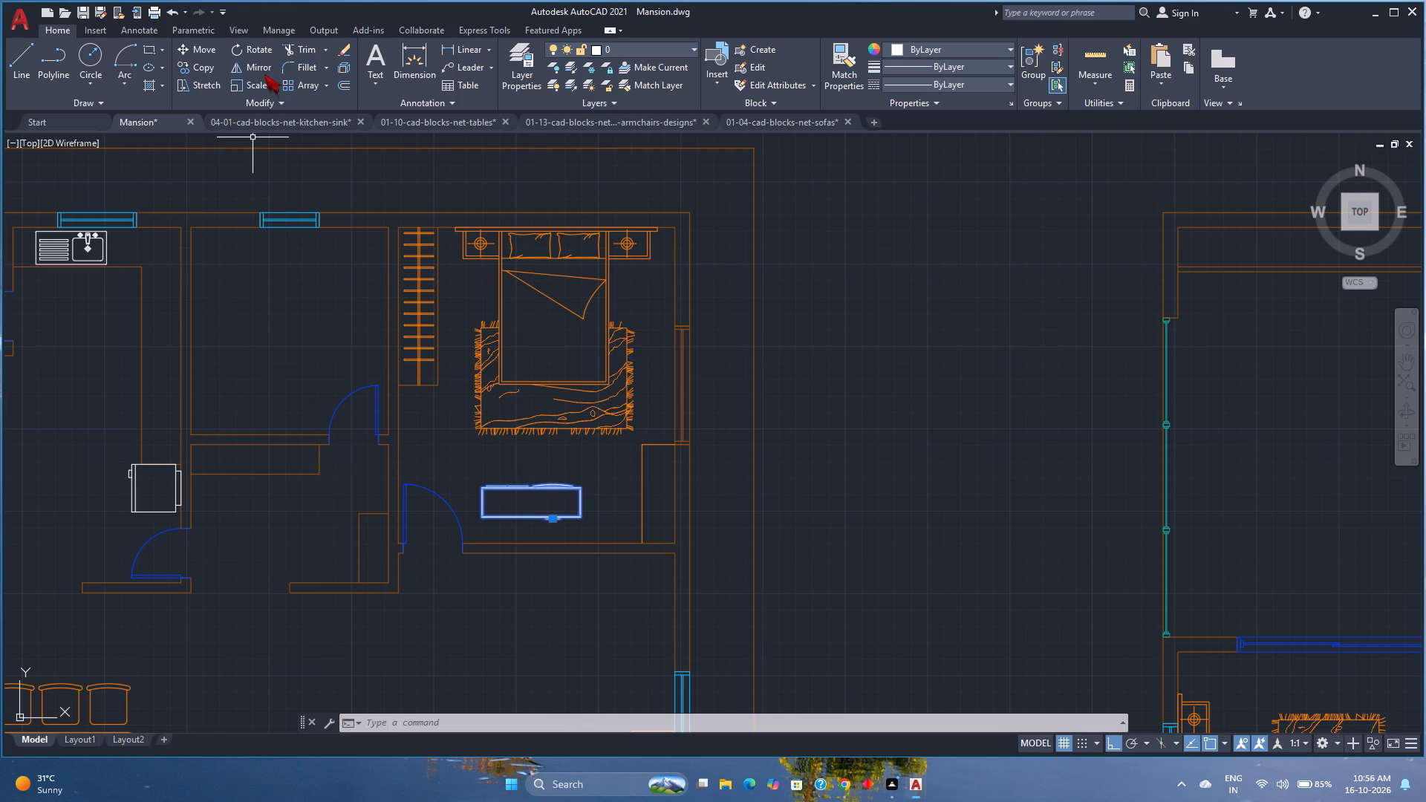
pyautogui.click(199, 57)
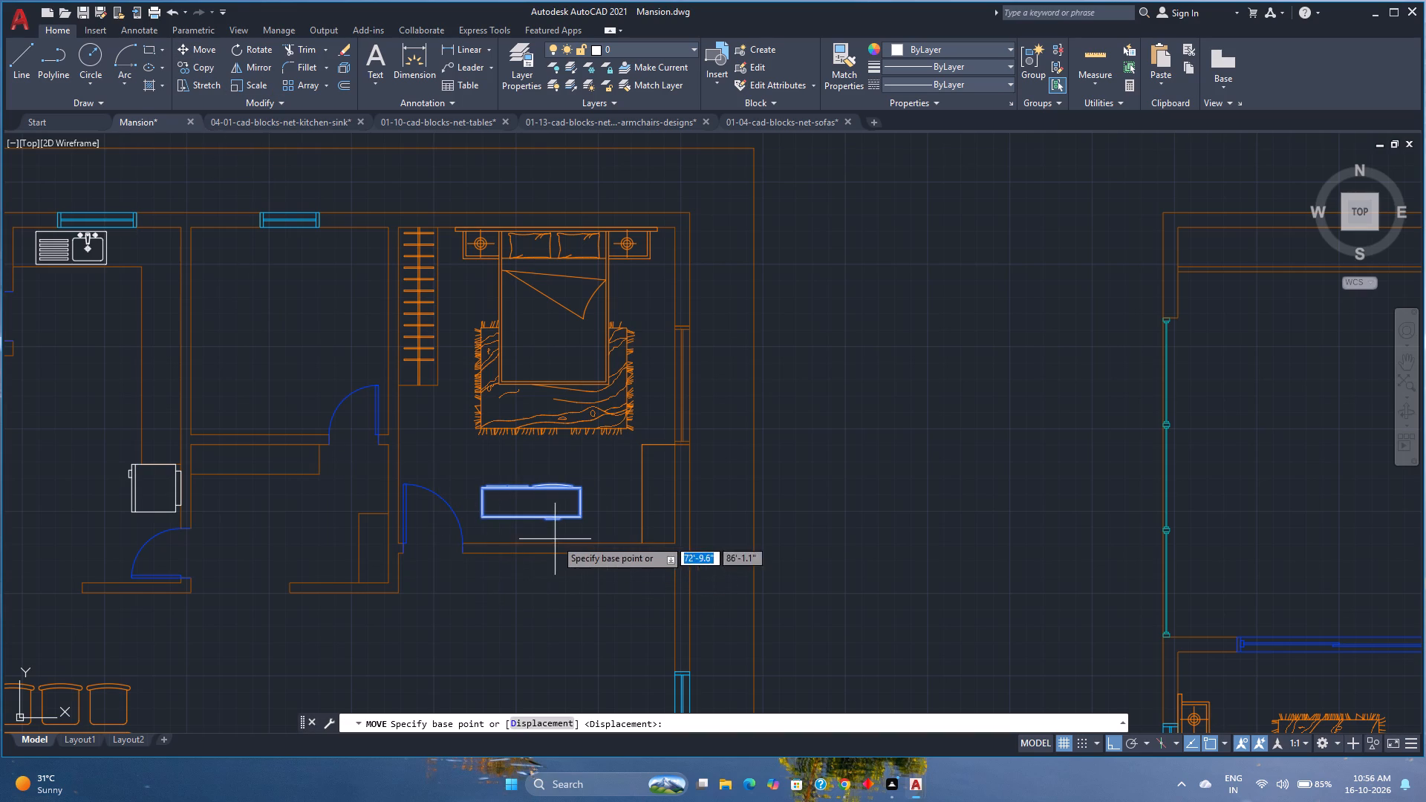
pyautogui.scroll(3, 560, 538)
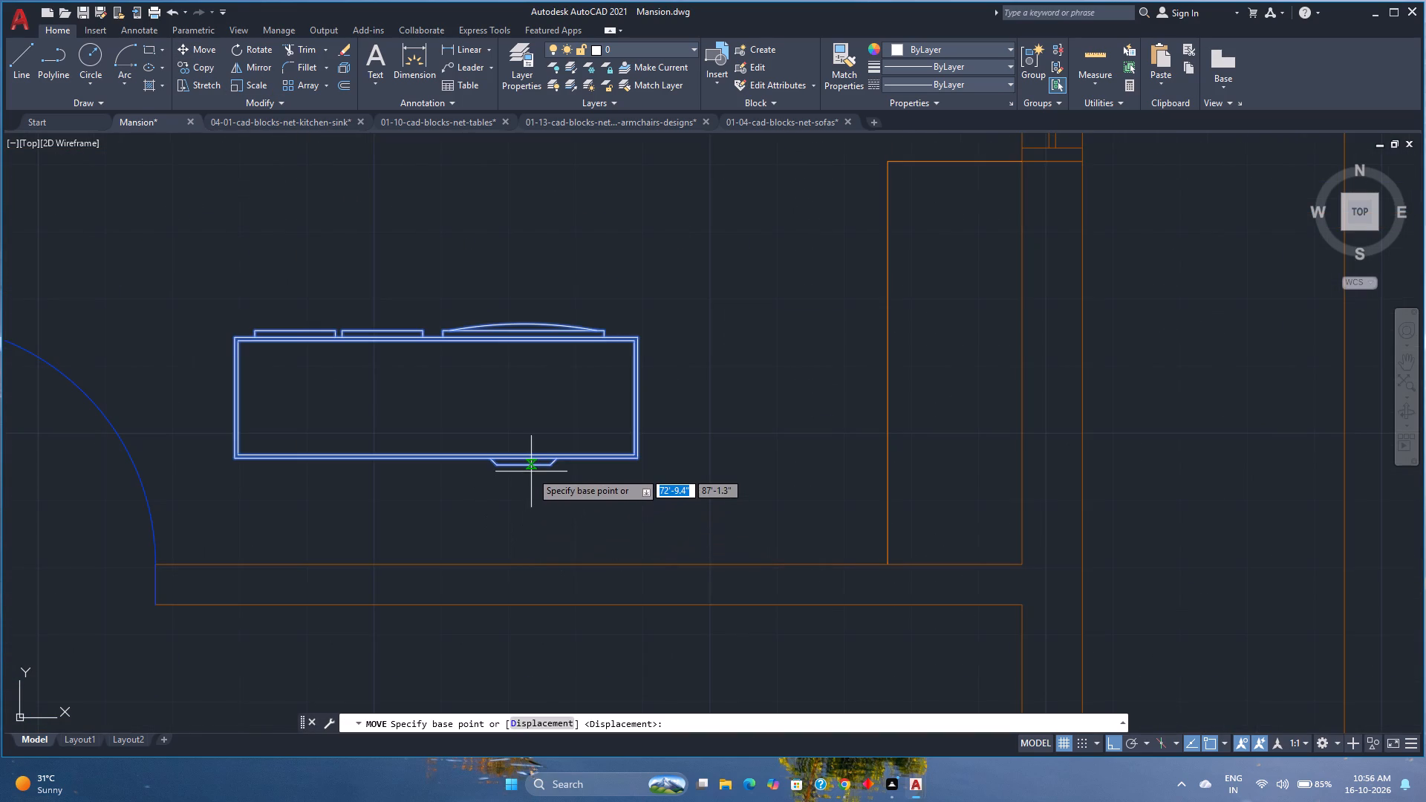
pyautogui.click(522, 466)
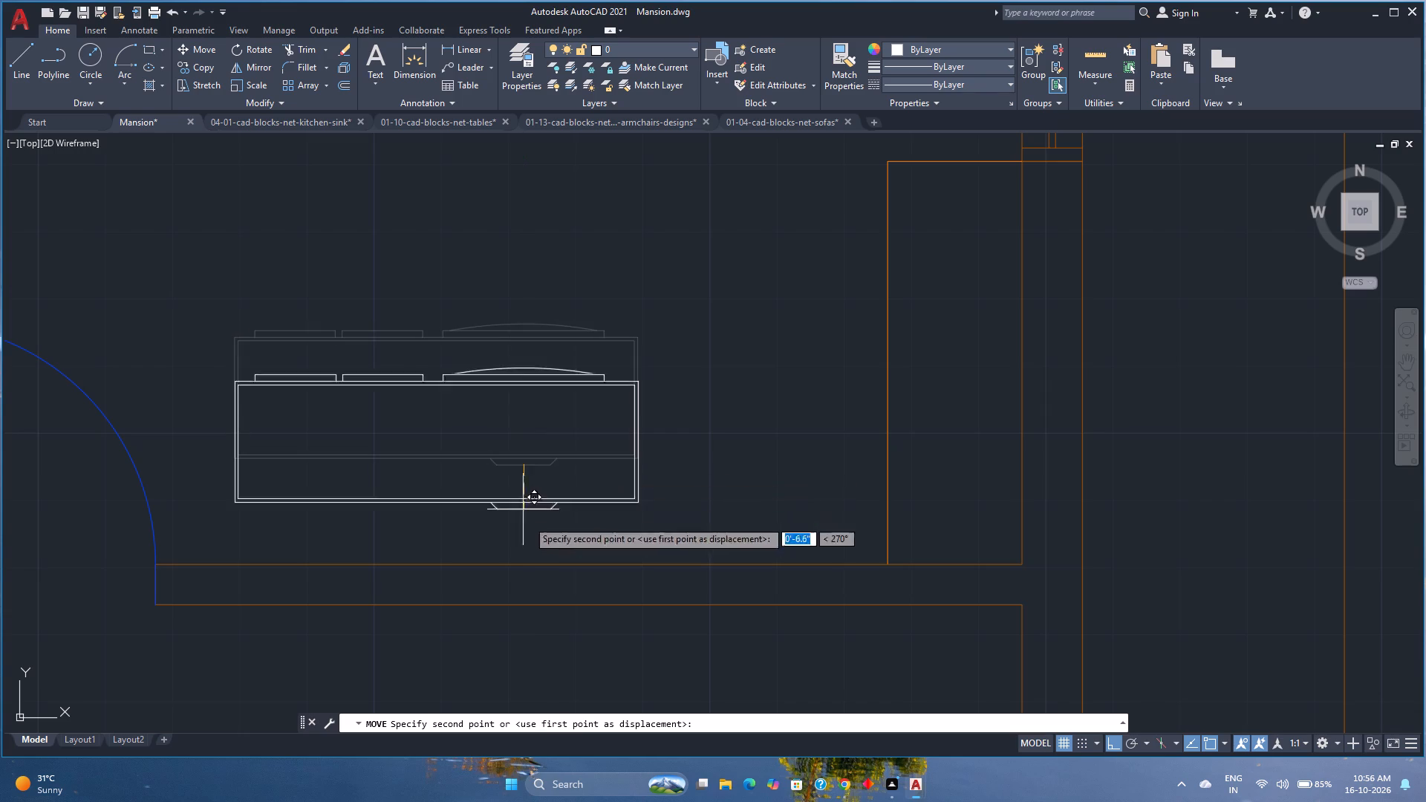
pyautogui.click(527, 564)
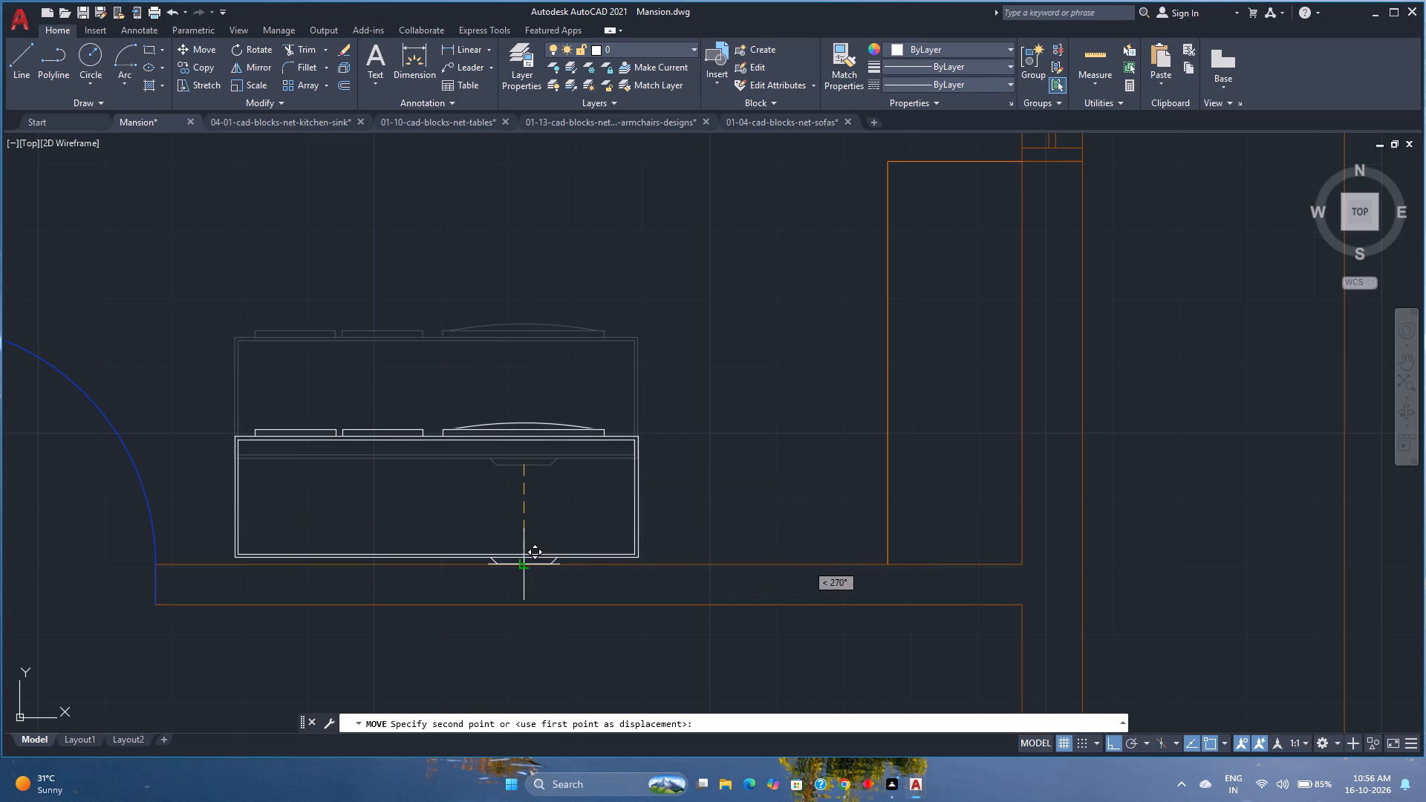
# Move the entertainment center east along the bedroom's south wall, roughly opposite the bed.
pyautogui.scroll(-3, 530, 564)
pyautogui.click(576, 549)
pyautogui.click(539, 547)
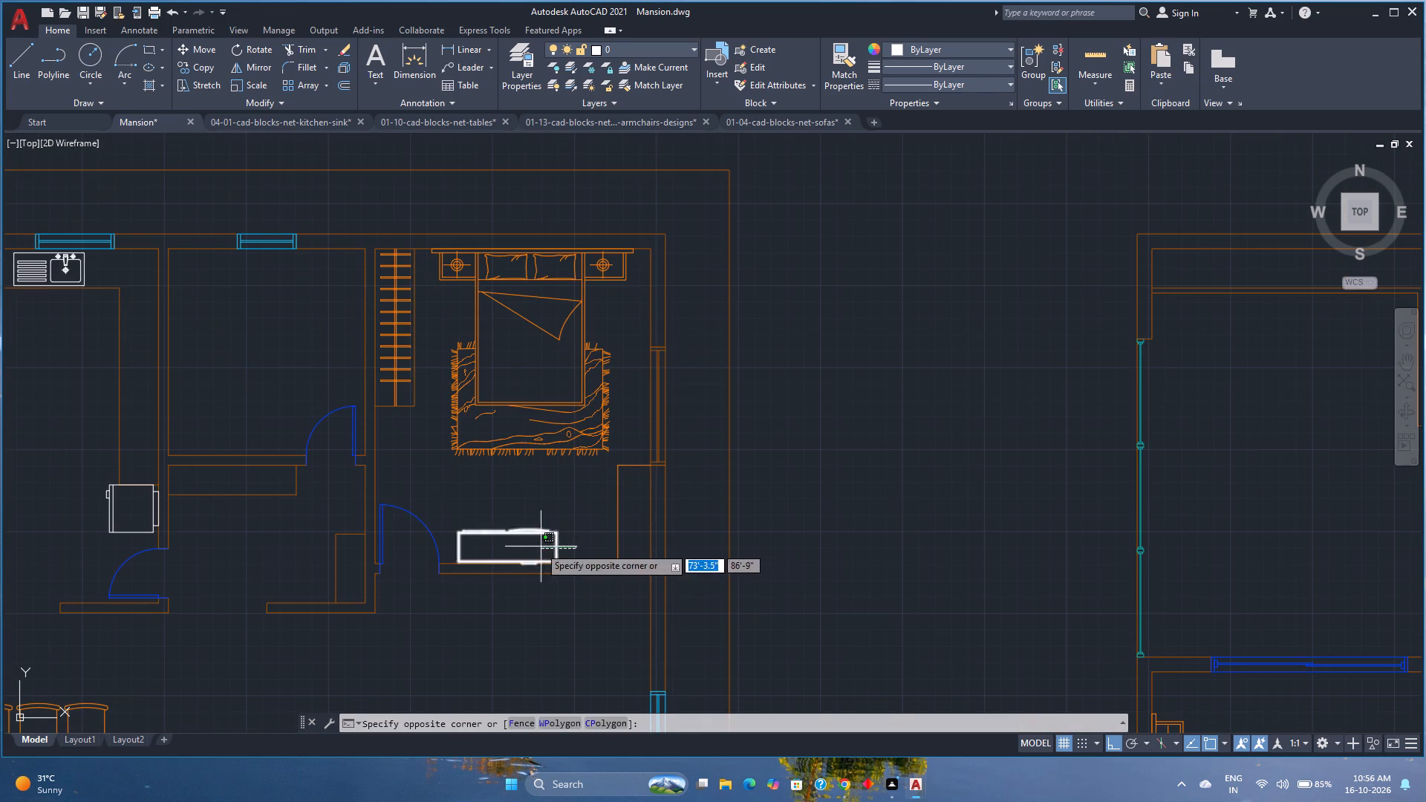
pyautogui.click(212, 56)
pyautogui.scroll(4, 515, 579)
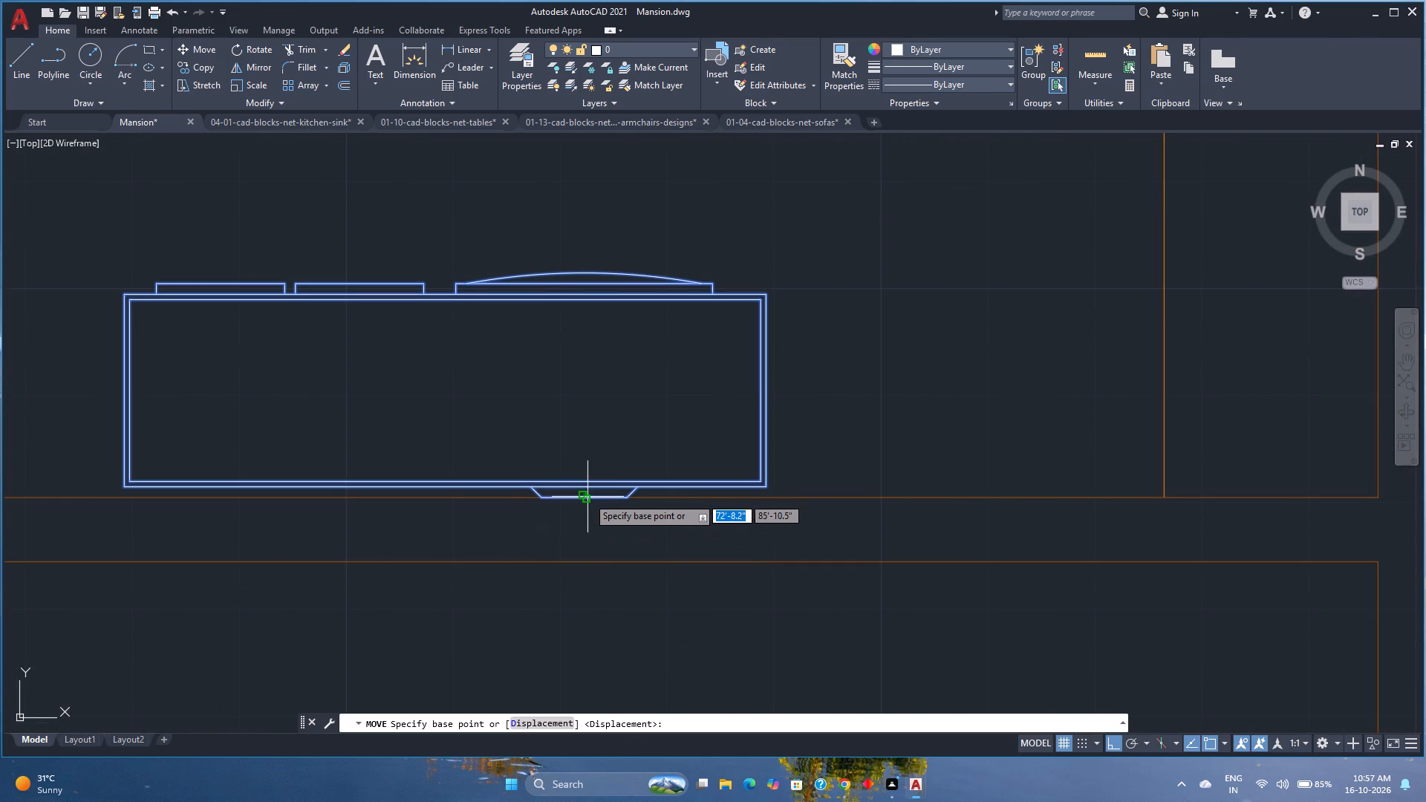
pyautogui.click(587, 497)
pyautogui.scroll(-2, 673, 505)
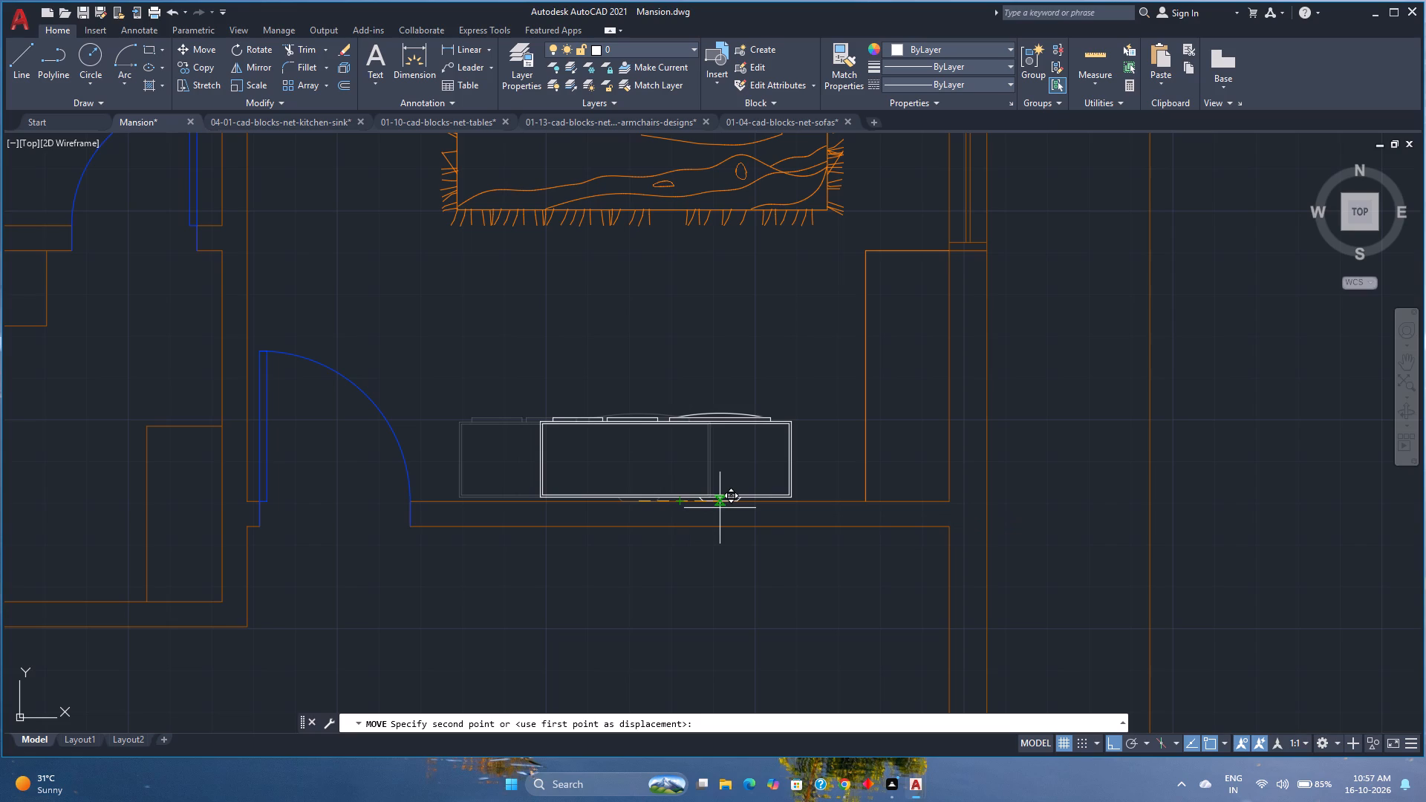
pyautogui.click(720, 508)
# Create a new layer named Utilities.
pyautogui.scroll(-2, 643, 510)
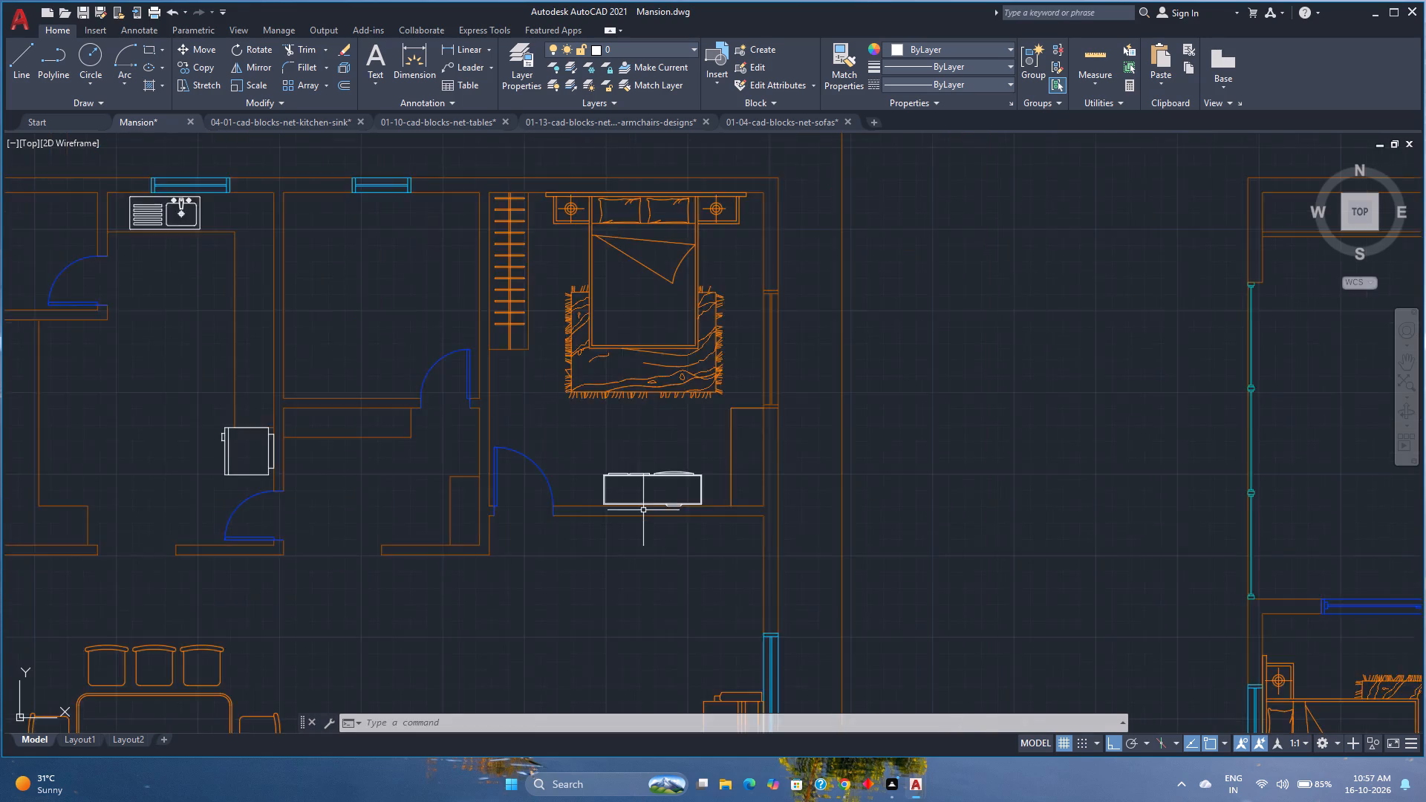
pyautogui.scroll(-2, 643, 510)
pyautogui.scroll(2, 615, 548)
pyautogui.scroll(-1, 610, 529)
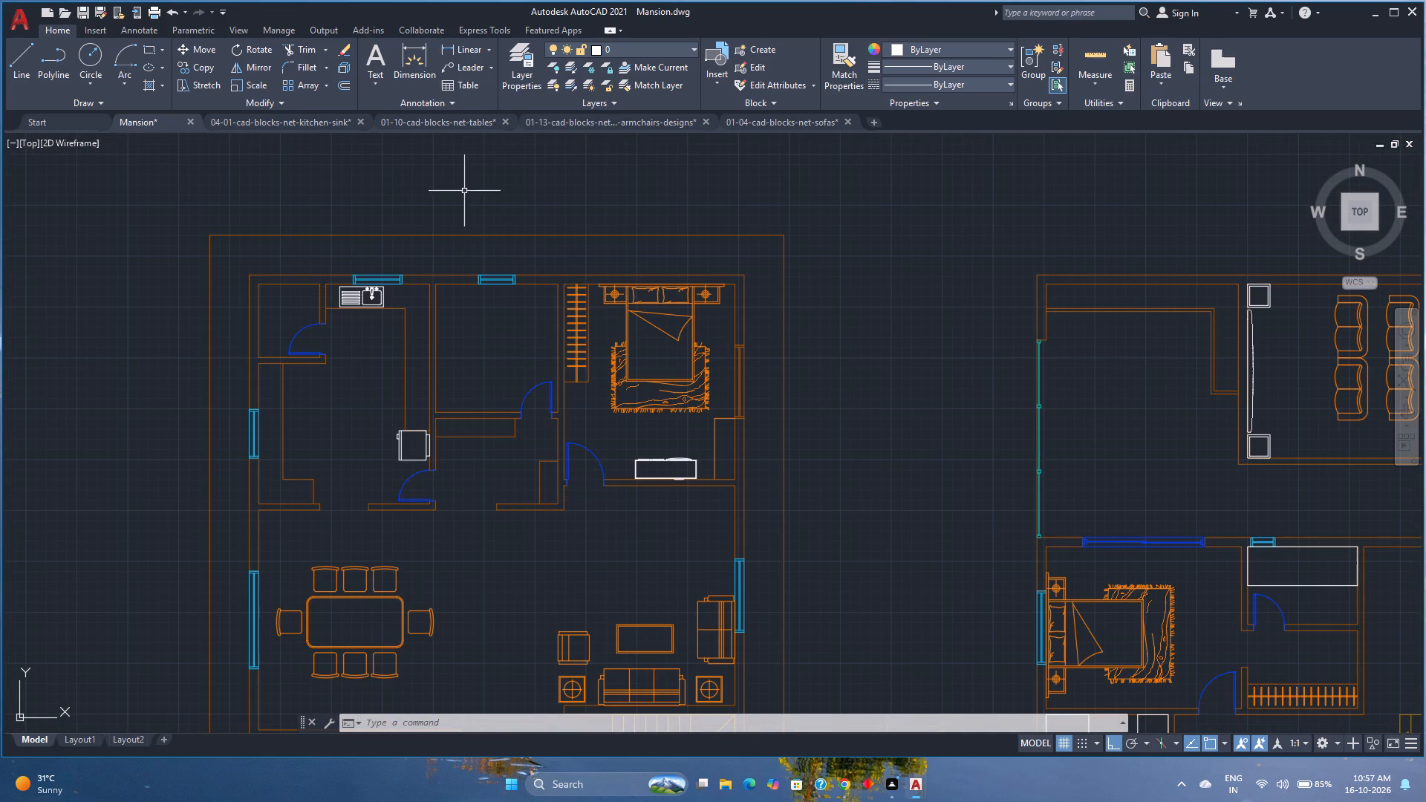
pyautogui.click(516, 81)
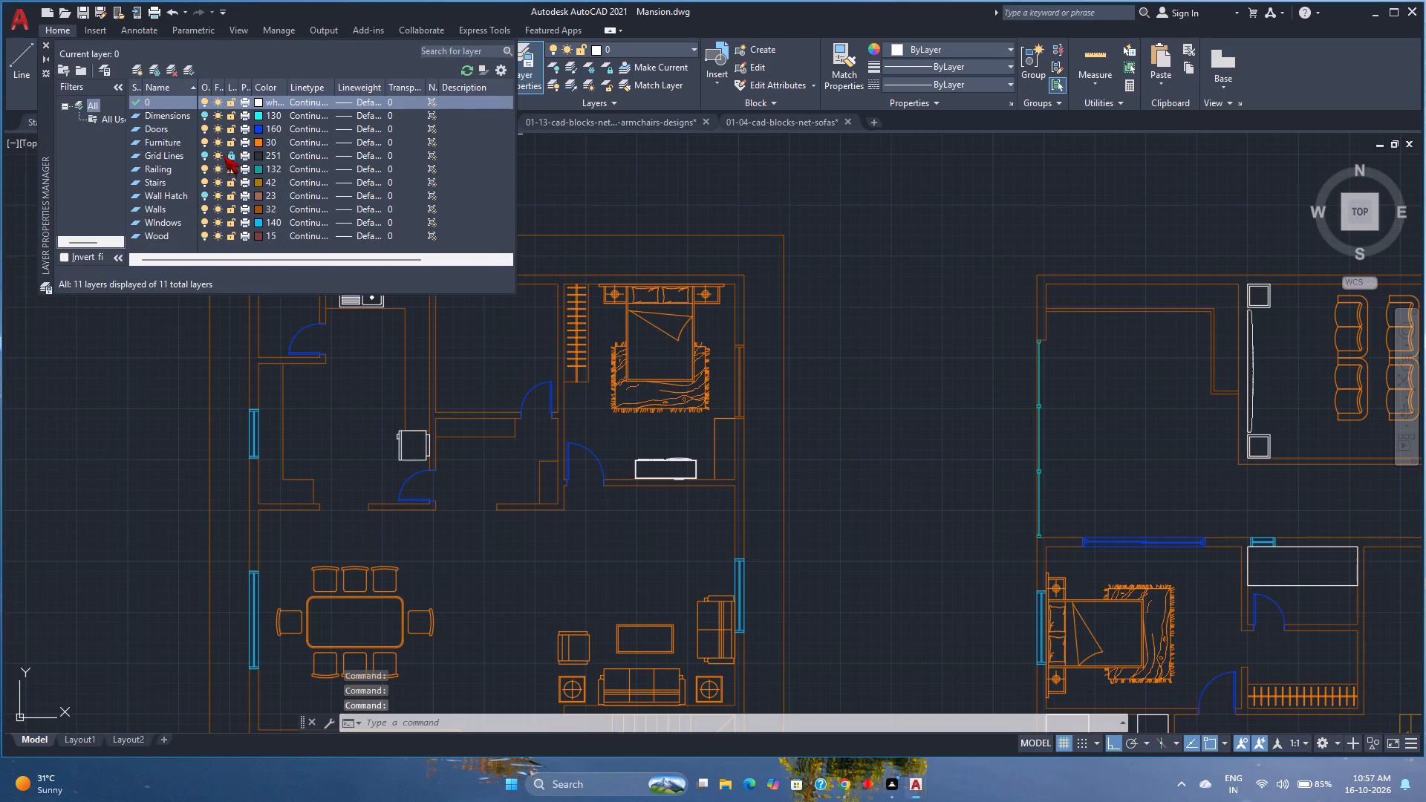
pyautogui.click(108, 177)
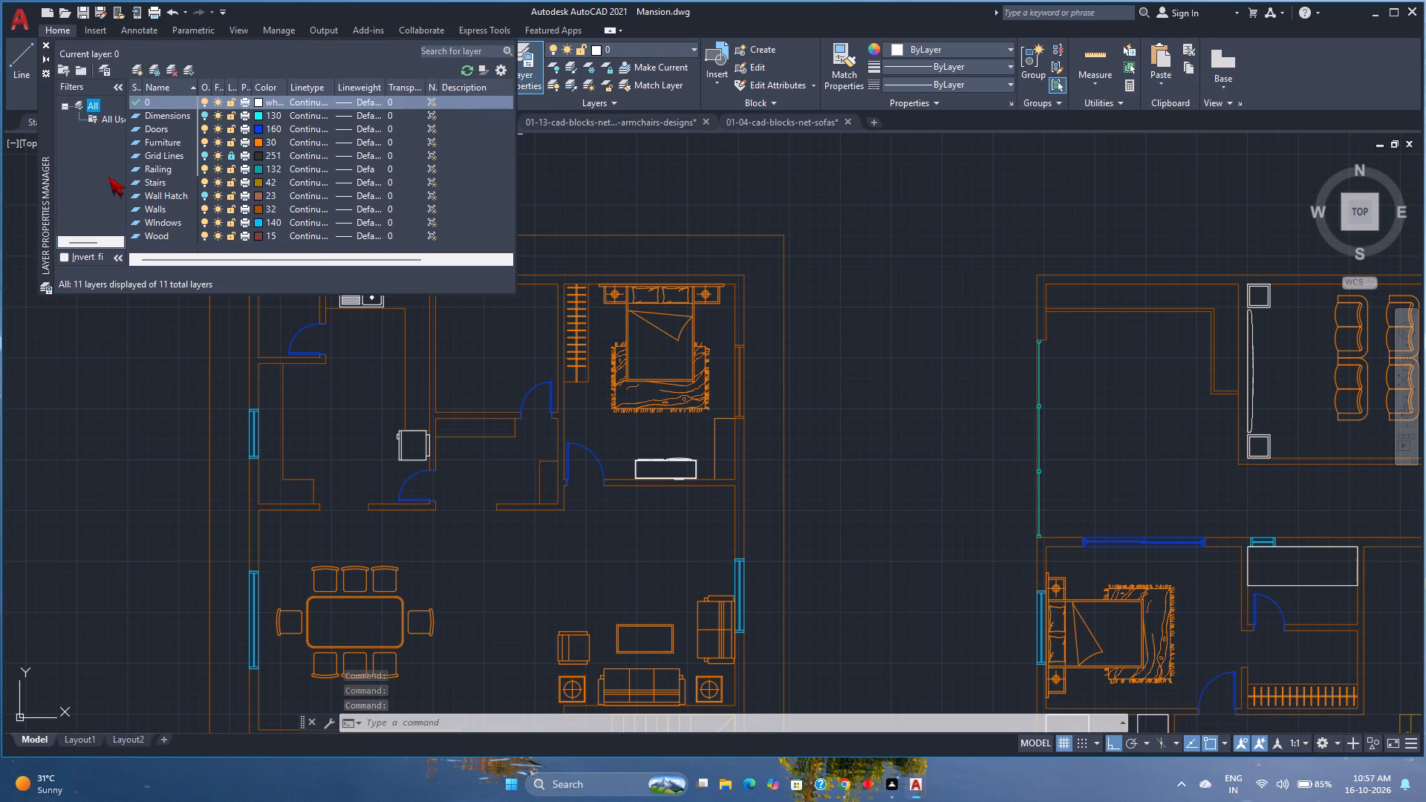
pyautogui.hotkey('shift', 'u')
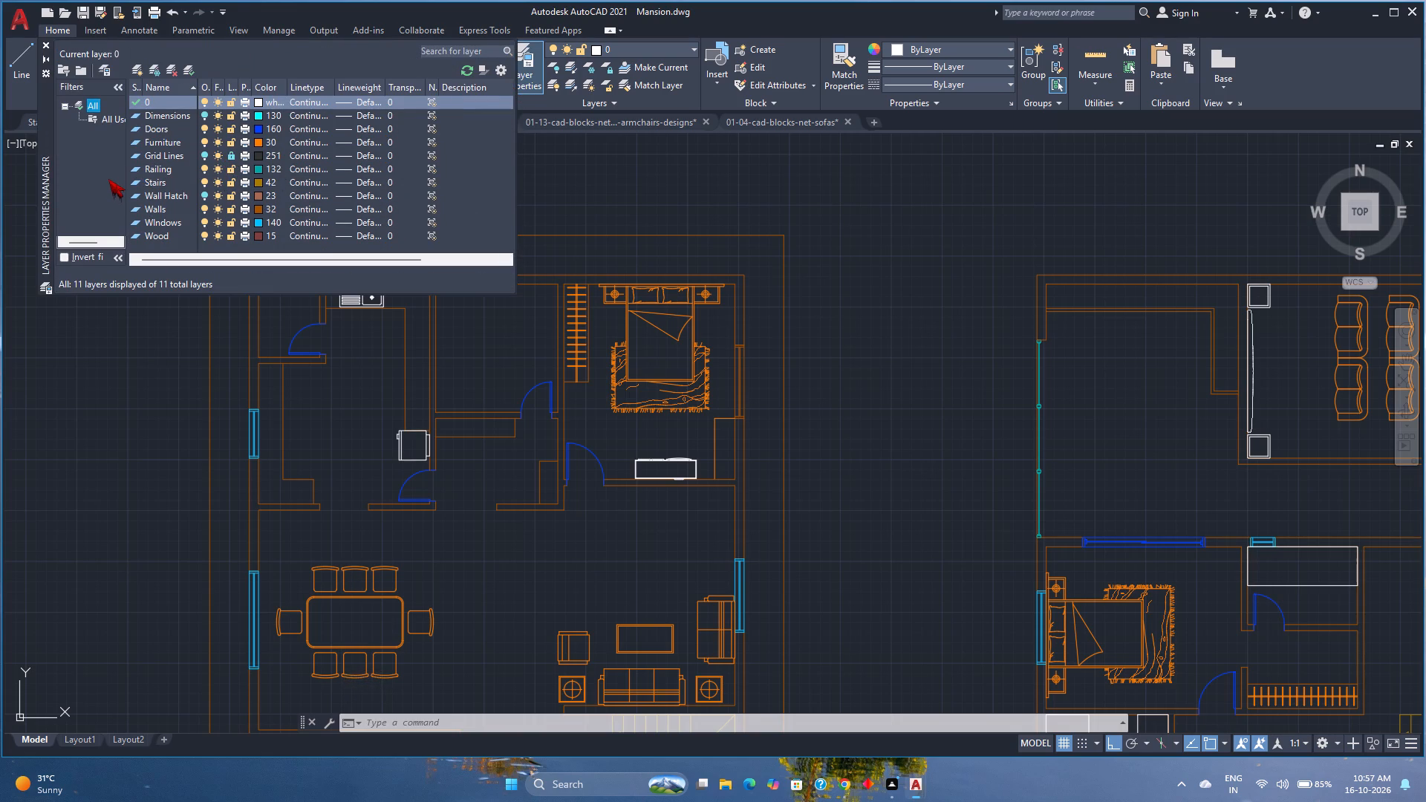
pyautogui.hotkey('alt', 'n')
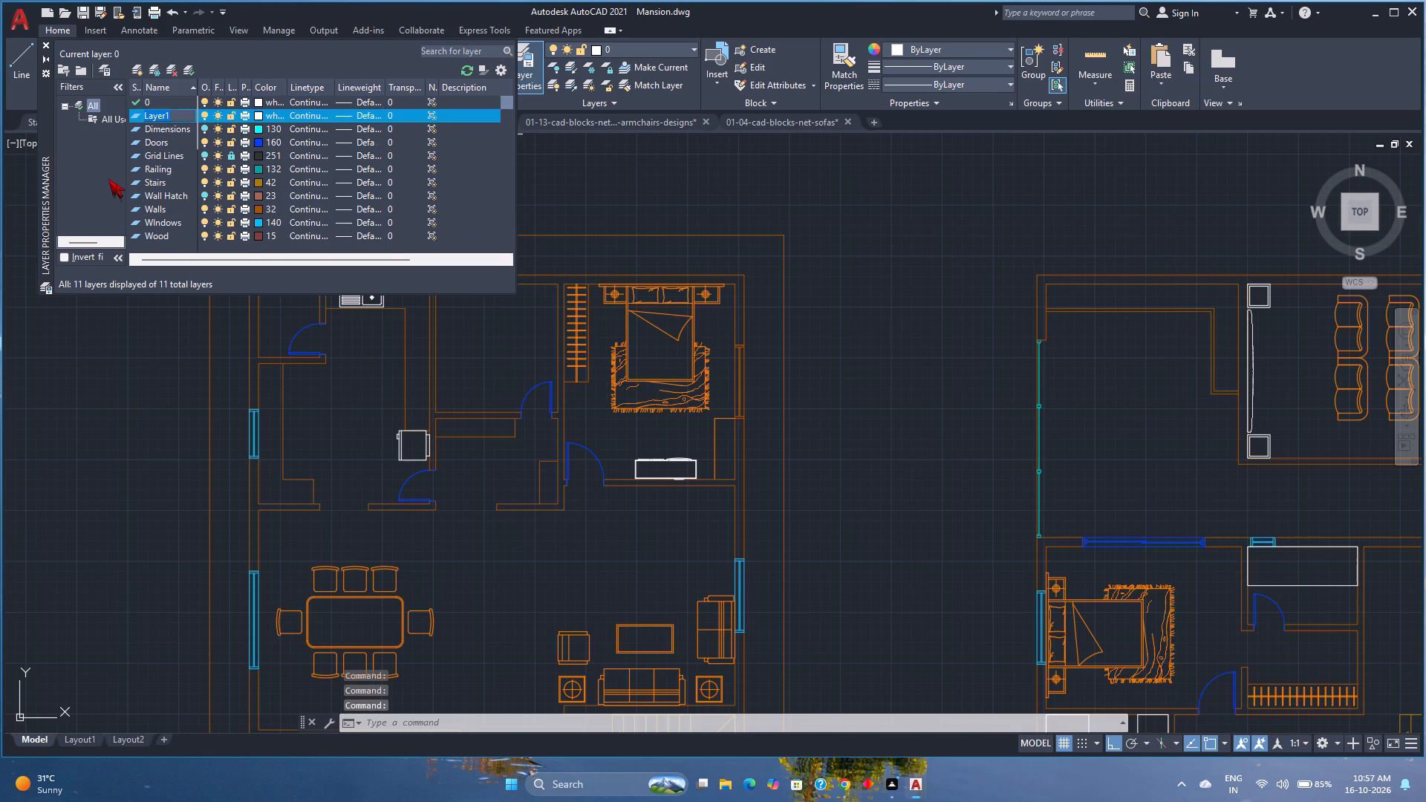
pyautogui.write('Utilitr')
pyautogui.press('BackSpace')
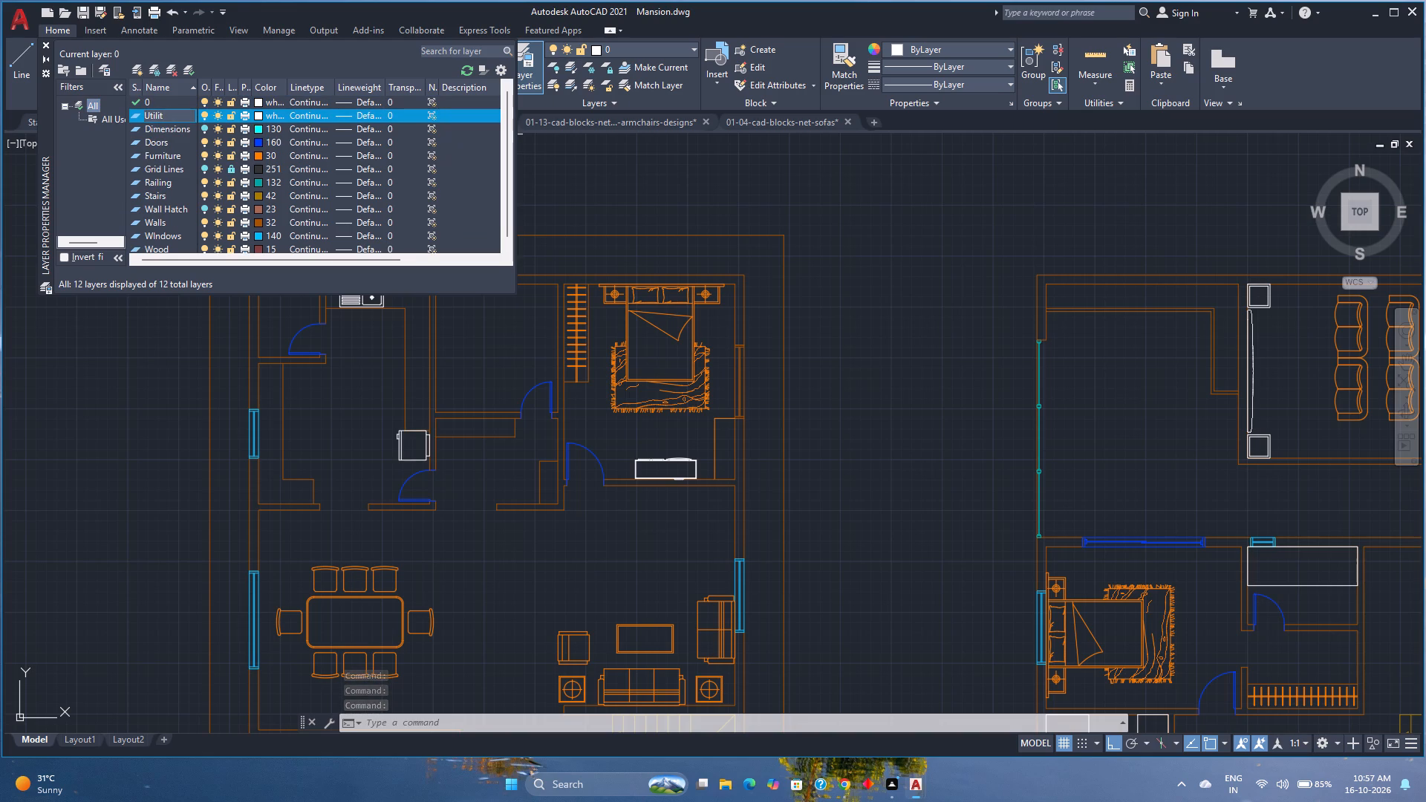
pyautogui.write('ies')
pyautogui.press('Return')
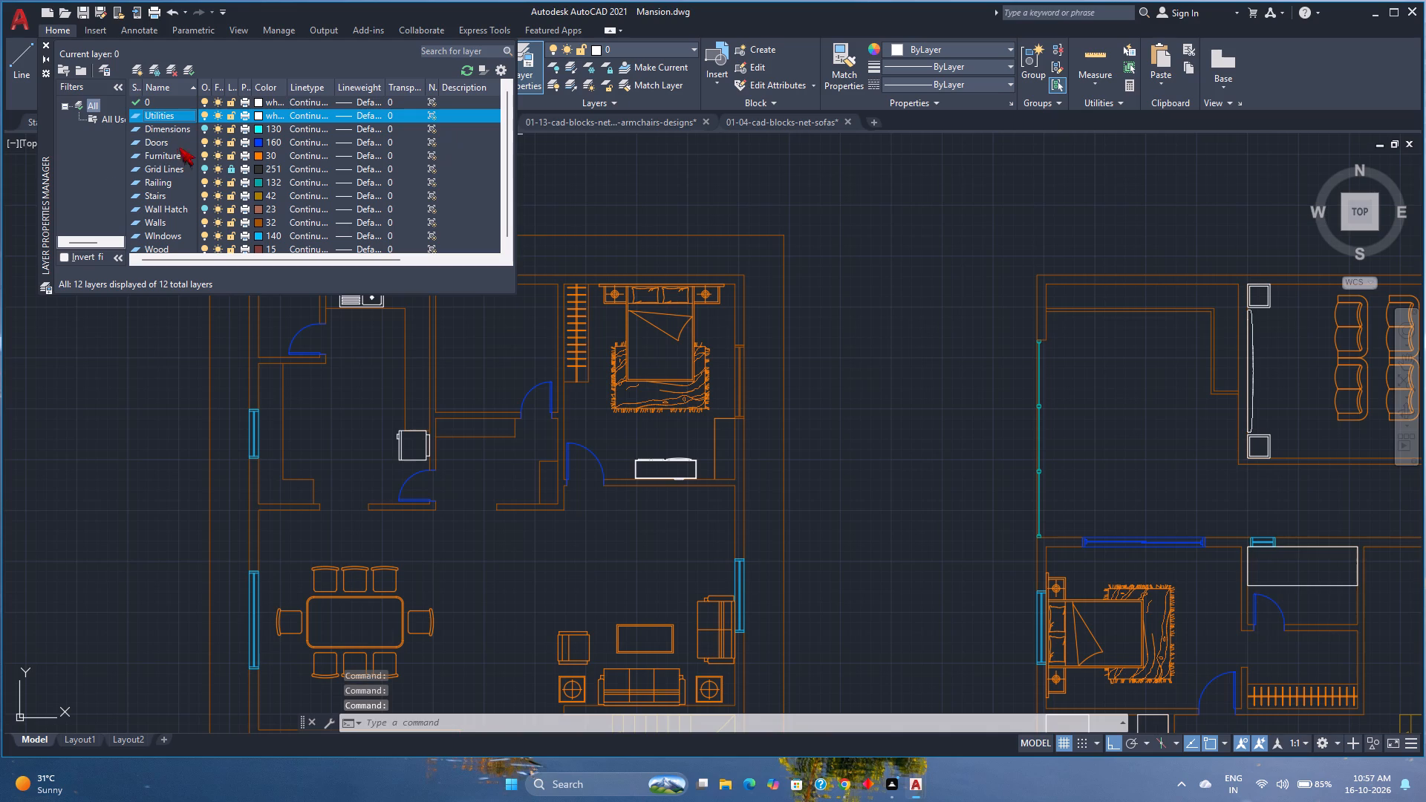
# Set the Utilities layer's colour to index colour 145 and close the layer manager.
pyautogui.click(258, 116)
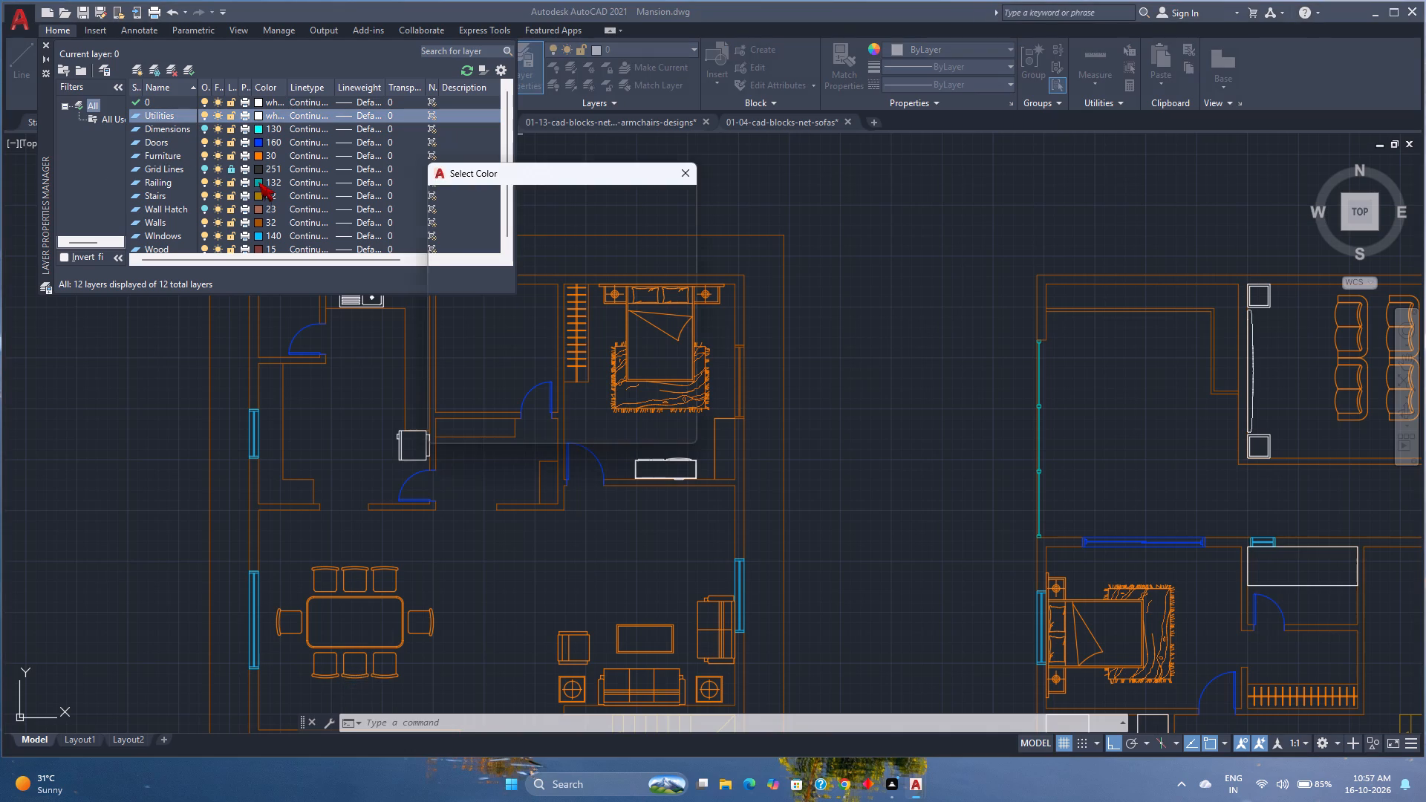
pyautogui.click(486, 266)
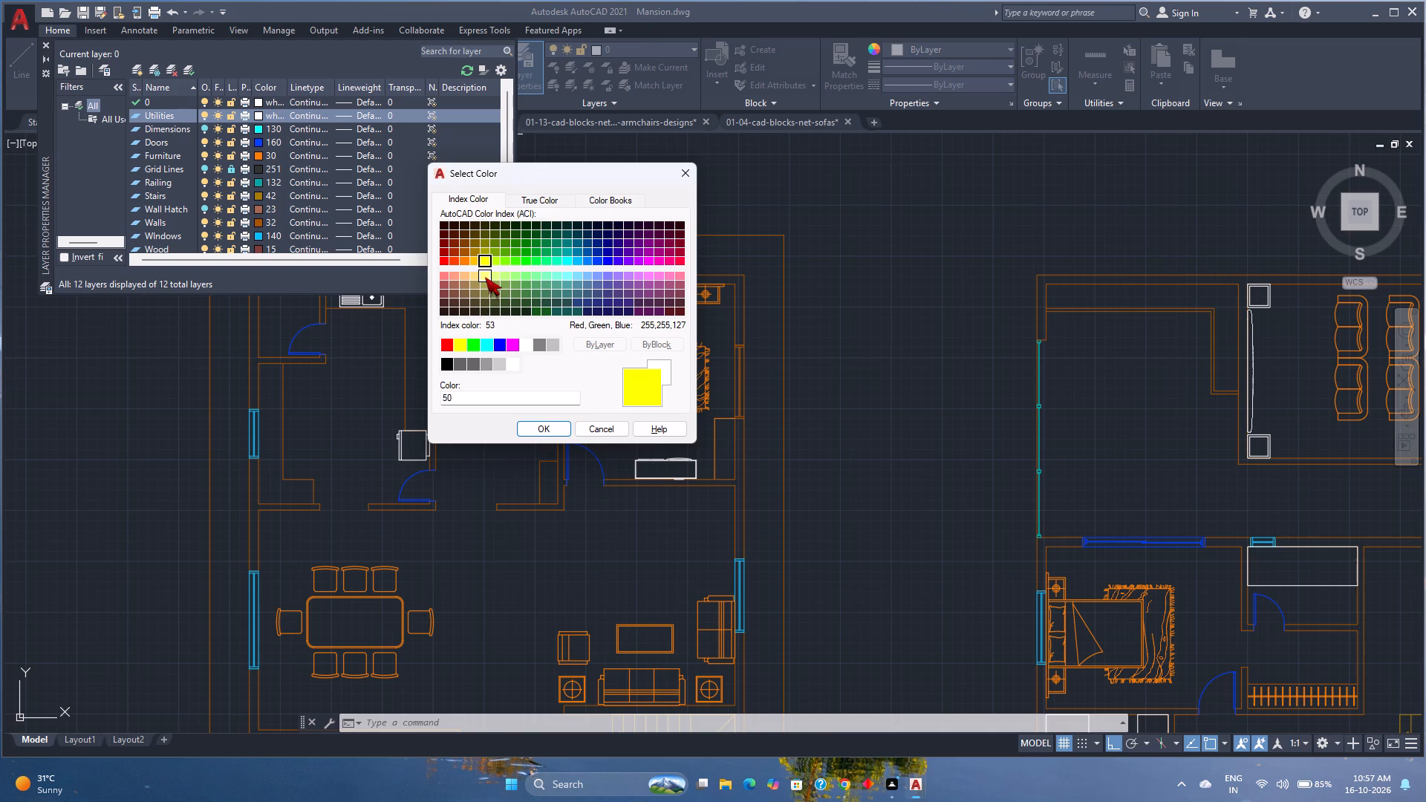
pyautogui.click(485, 246)
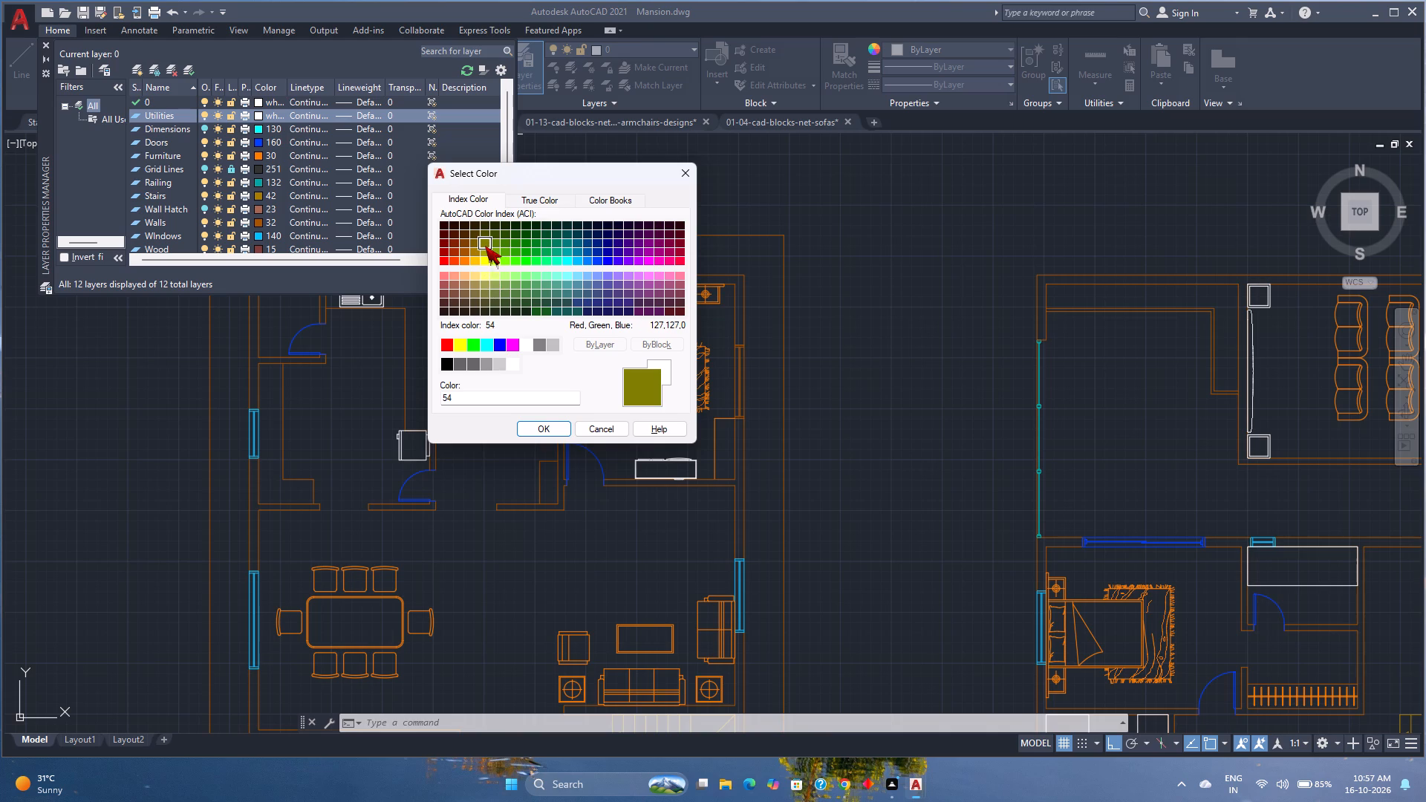
pyautogui.click(485, 250)
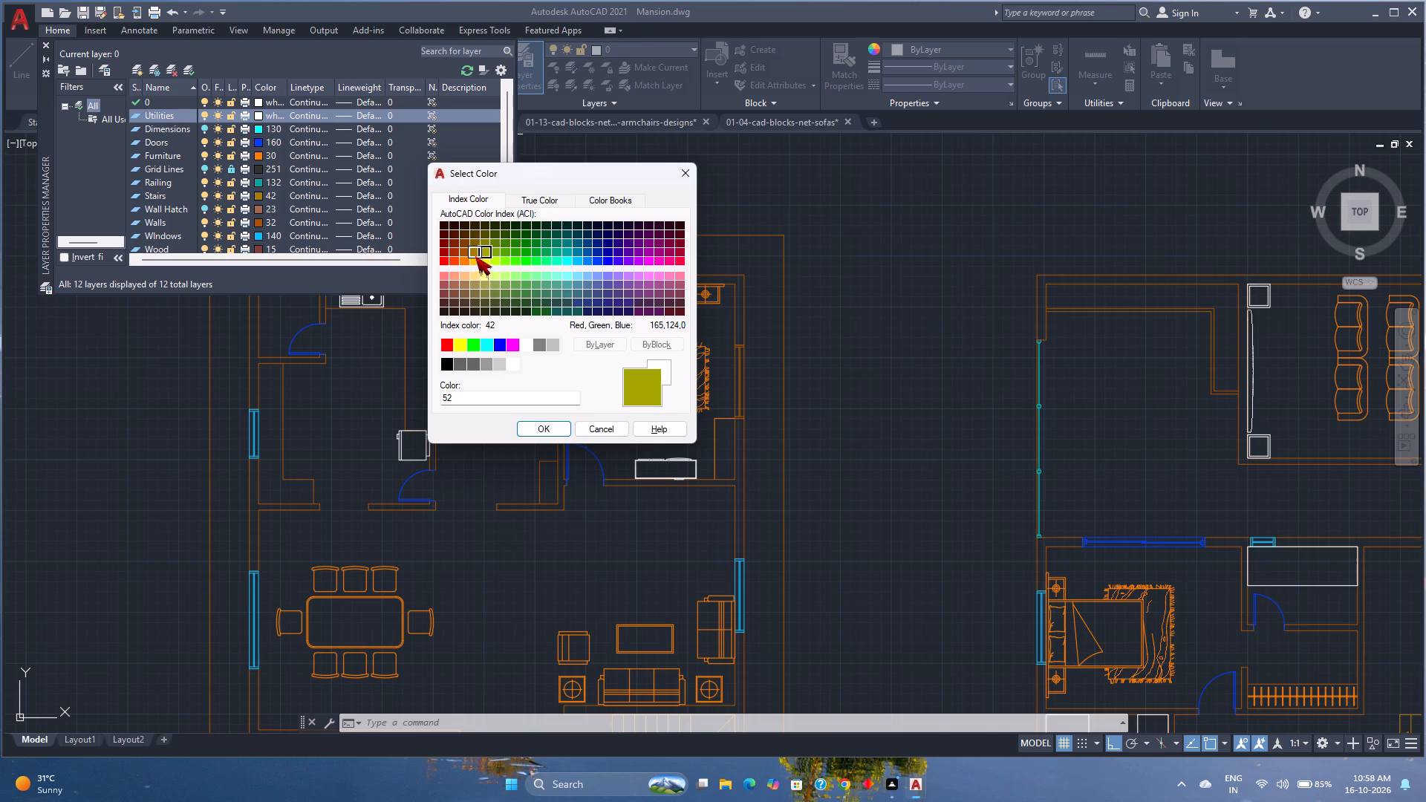
pyautogui.click(473, 254)
pyautogui.click(472, 242)
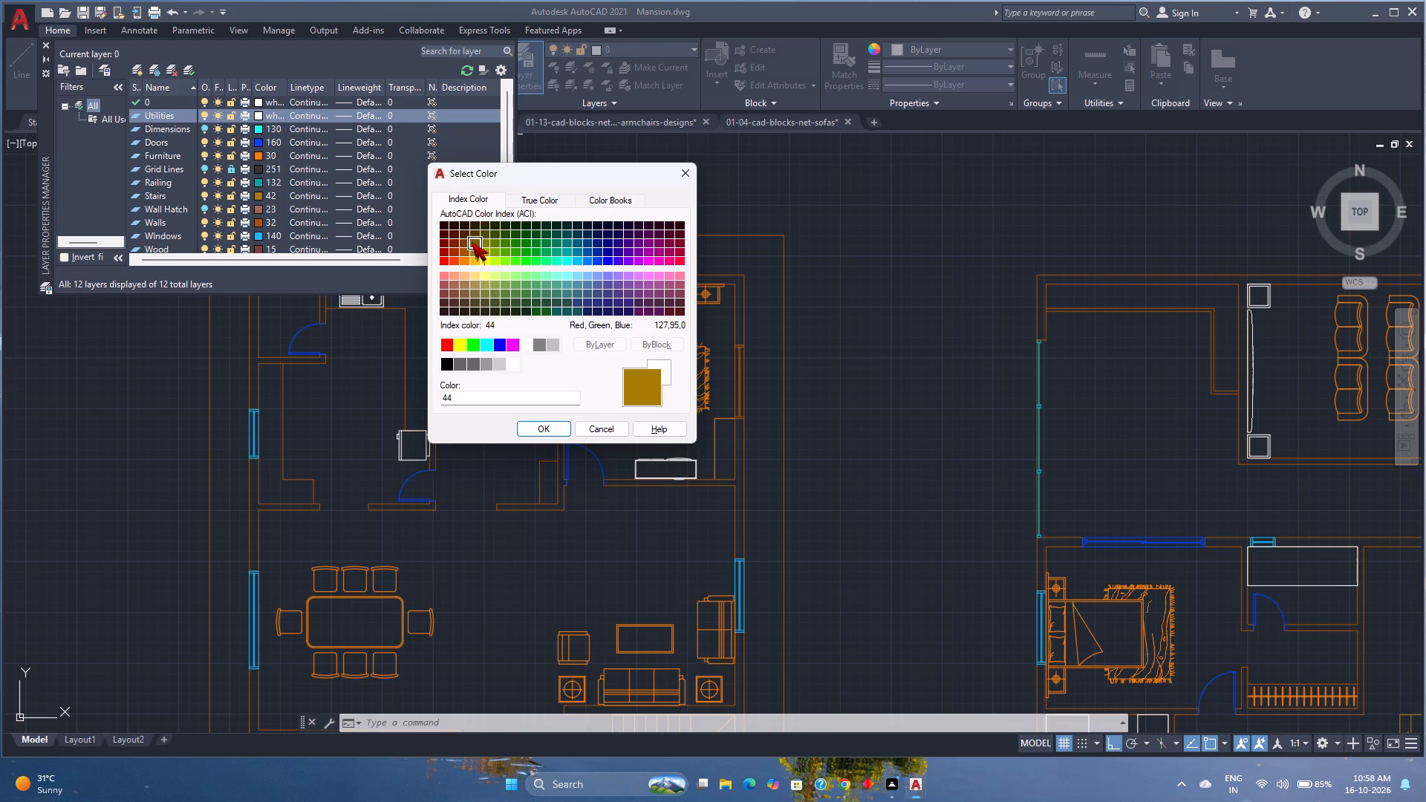
pyautogui.click(482, 242)
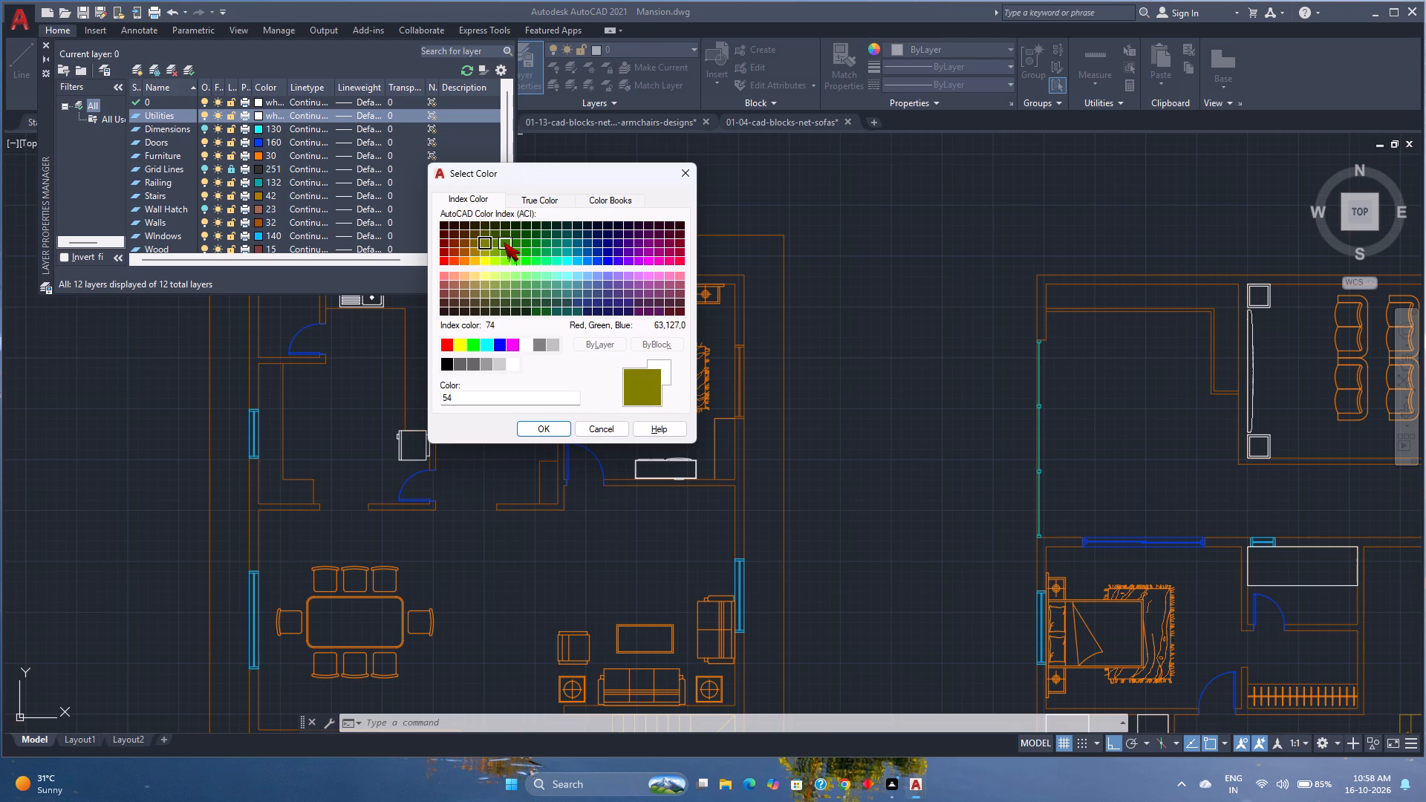
pyautogui.click(504, 242)
pyautogui.click(567, 242)
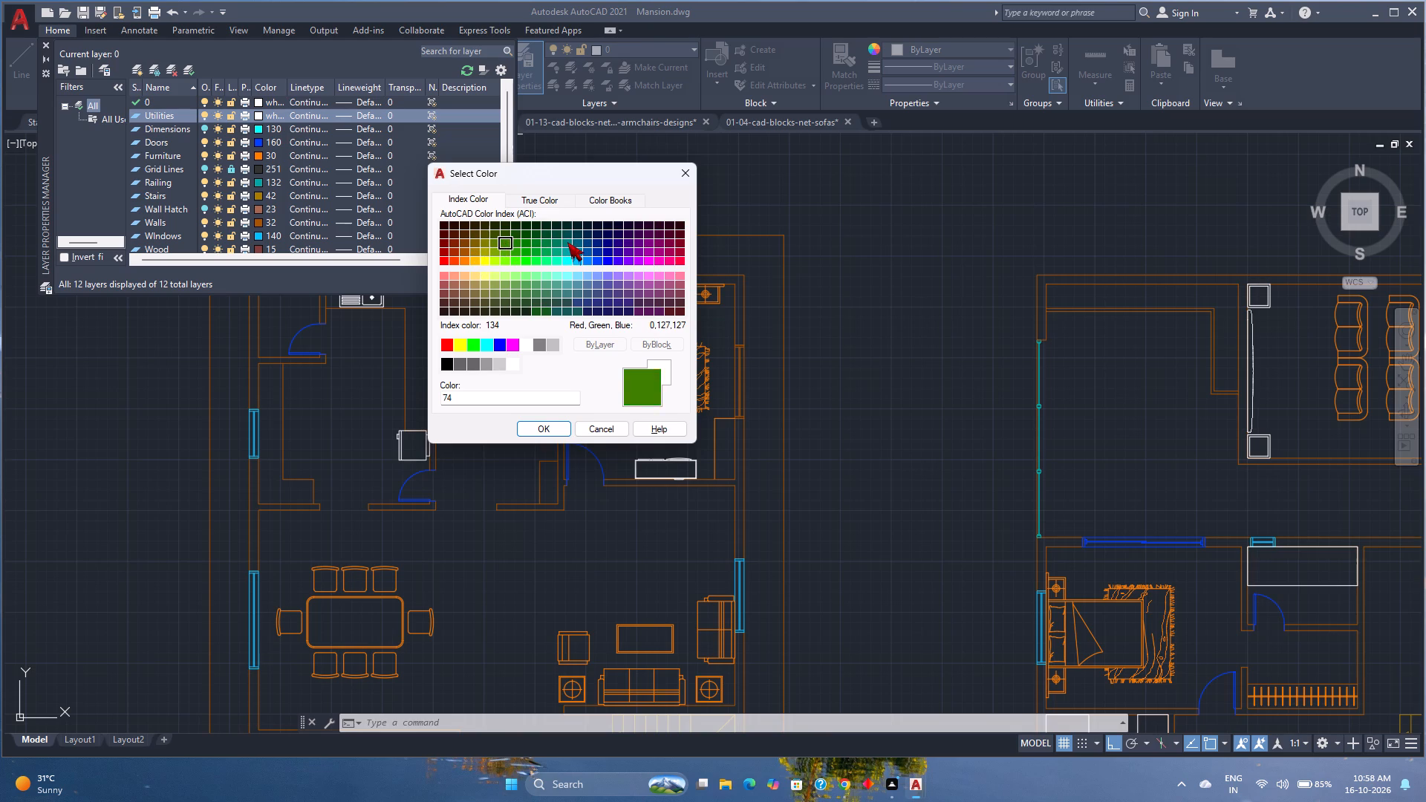
pyautogui.click(580, 242)
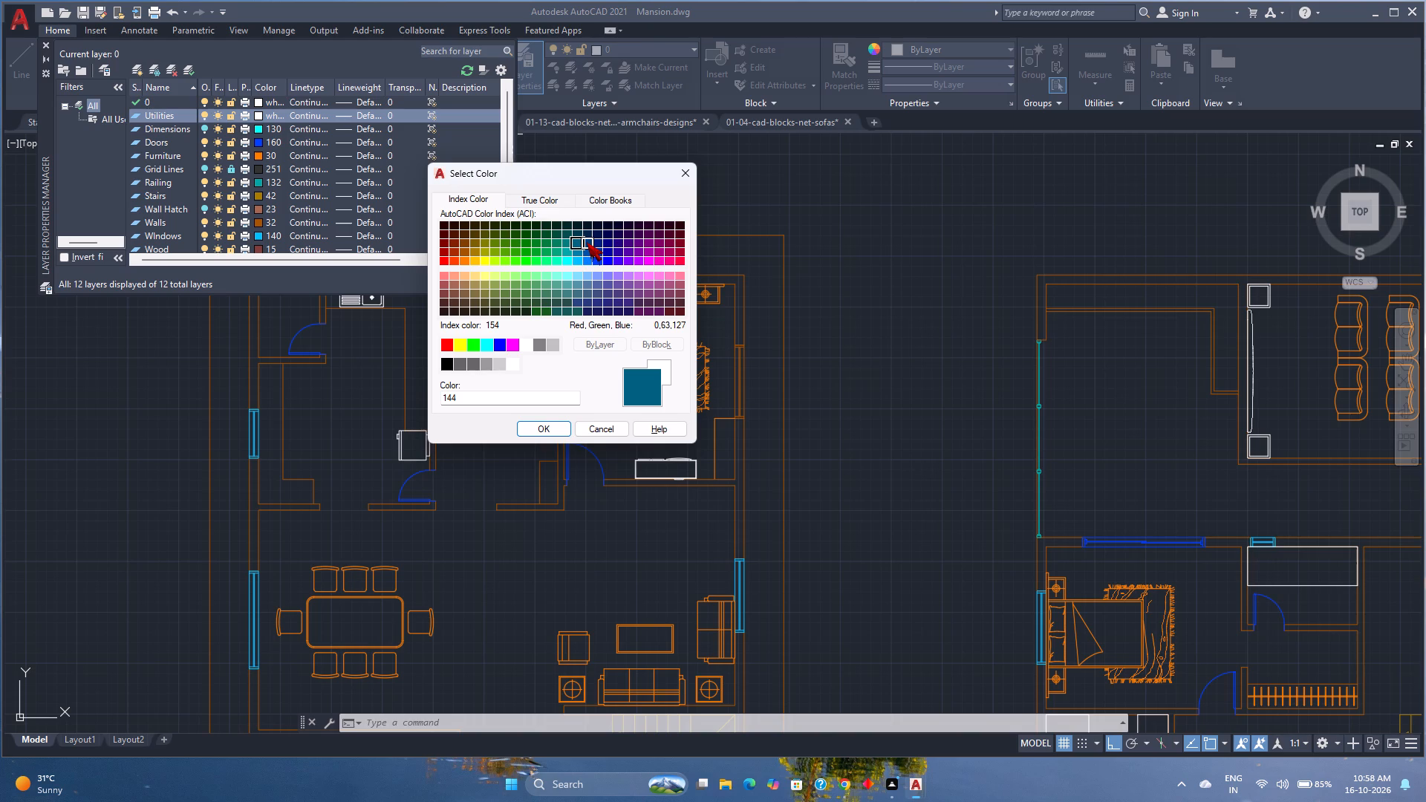
pyautogui.click(585, 283)
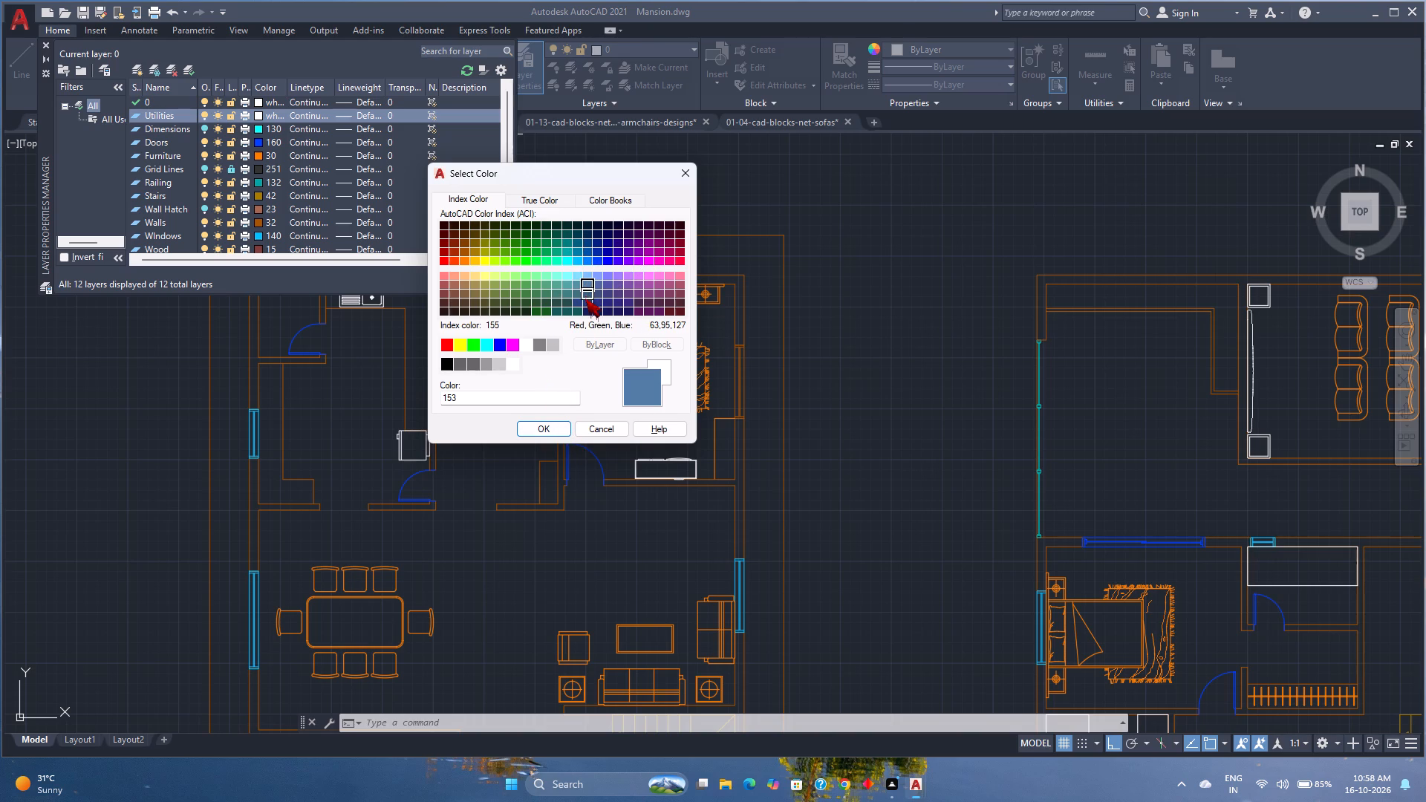
pyautogui.click(585, 299)
pyautogui.click(575, 294)
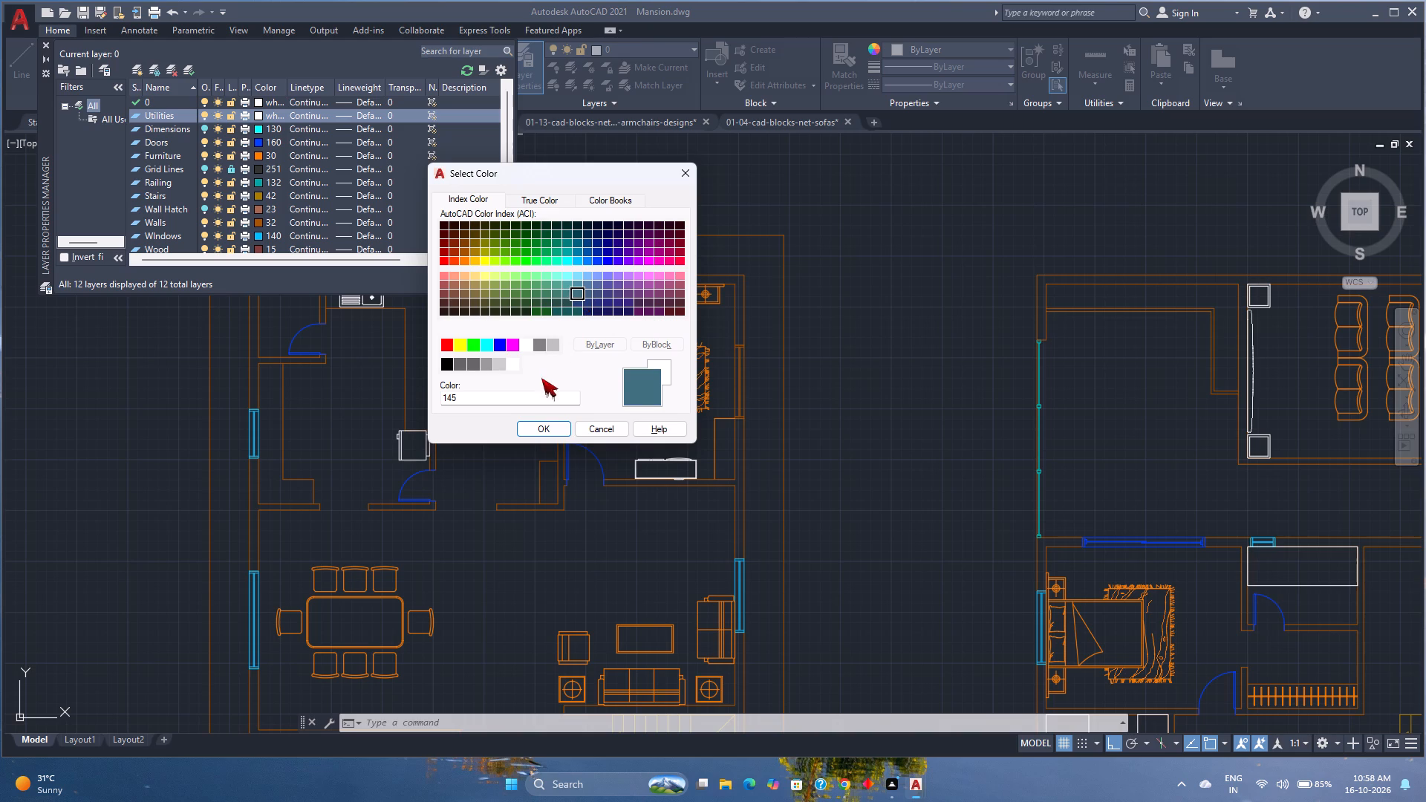
pyautogui.click(536, 428)
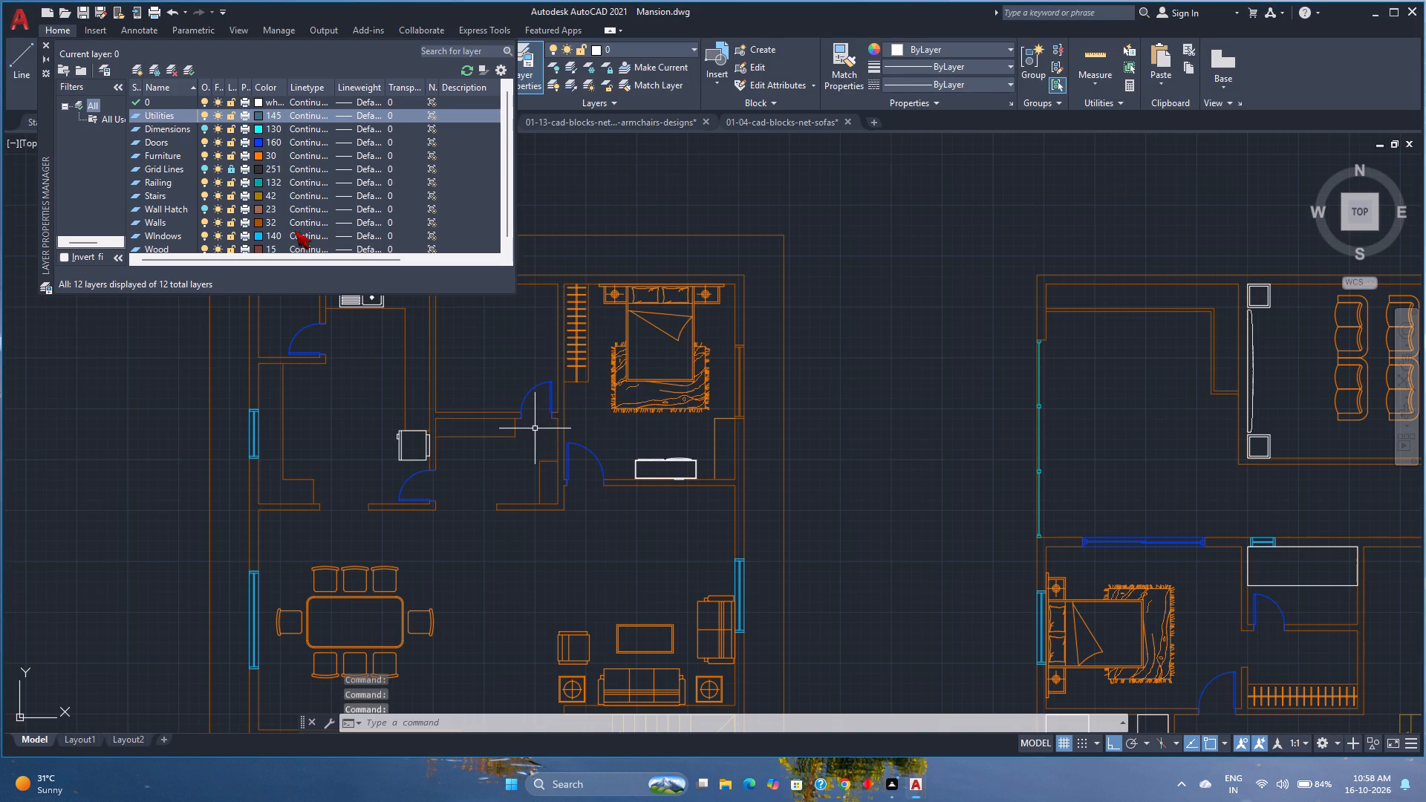
pyautogui.click(48, 40)
pyautogui.click(48, 42)
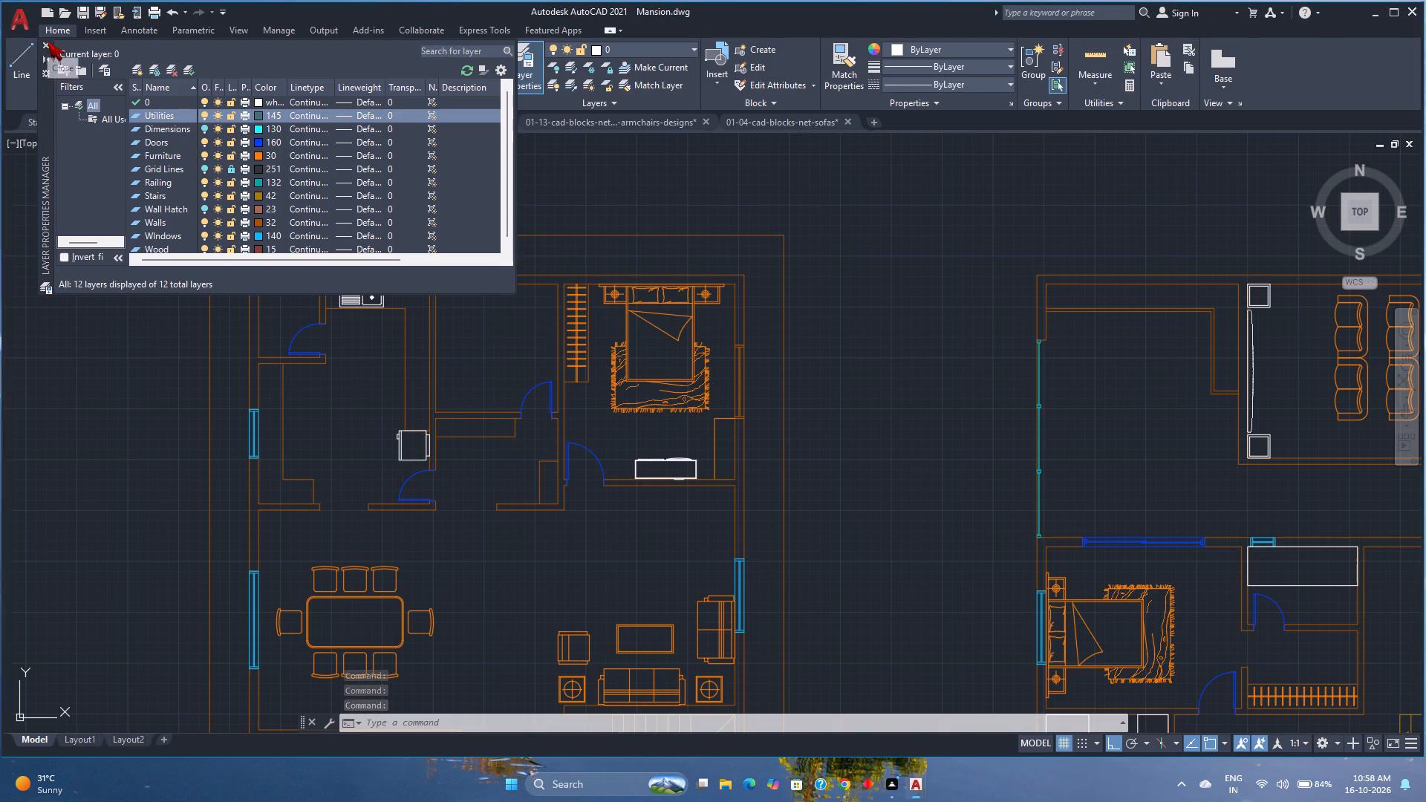
# Move the ground-floor kitchen sink, the kitchen's east-wall appliance and the bedroom entertainment center onto the Utilities layer.
pyautogui.scroll(1, 390, 303)
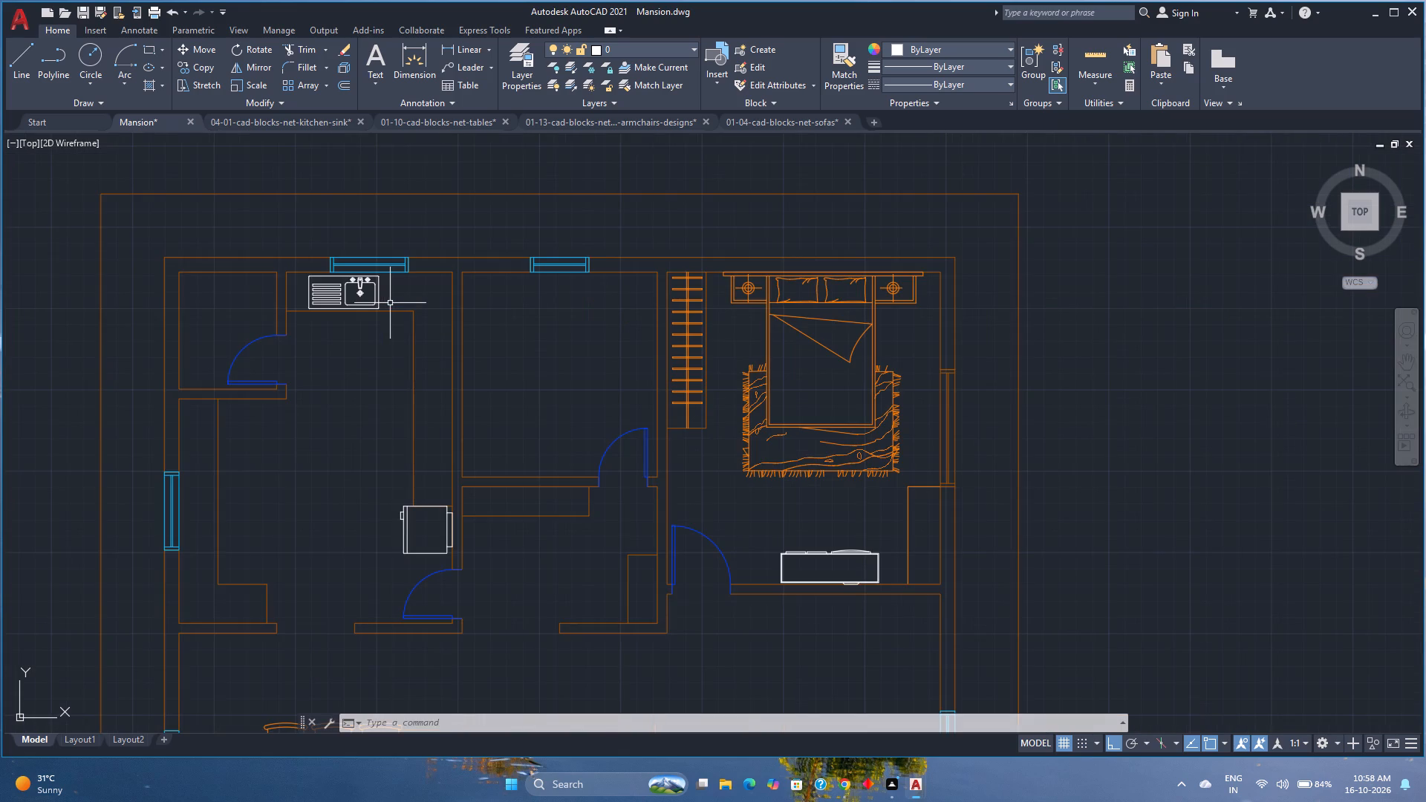
pyautogui.click(390, 303)
pyautogui.click(359, 297)
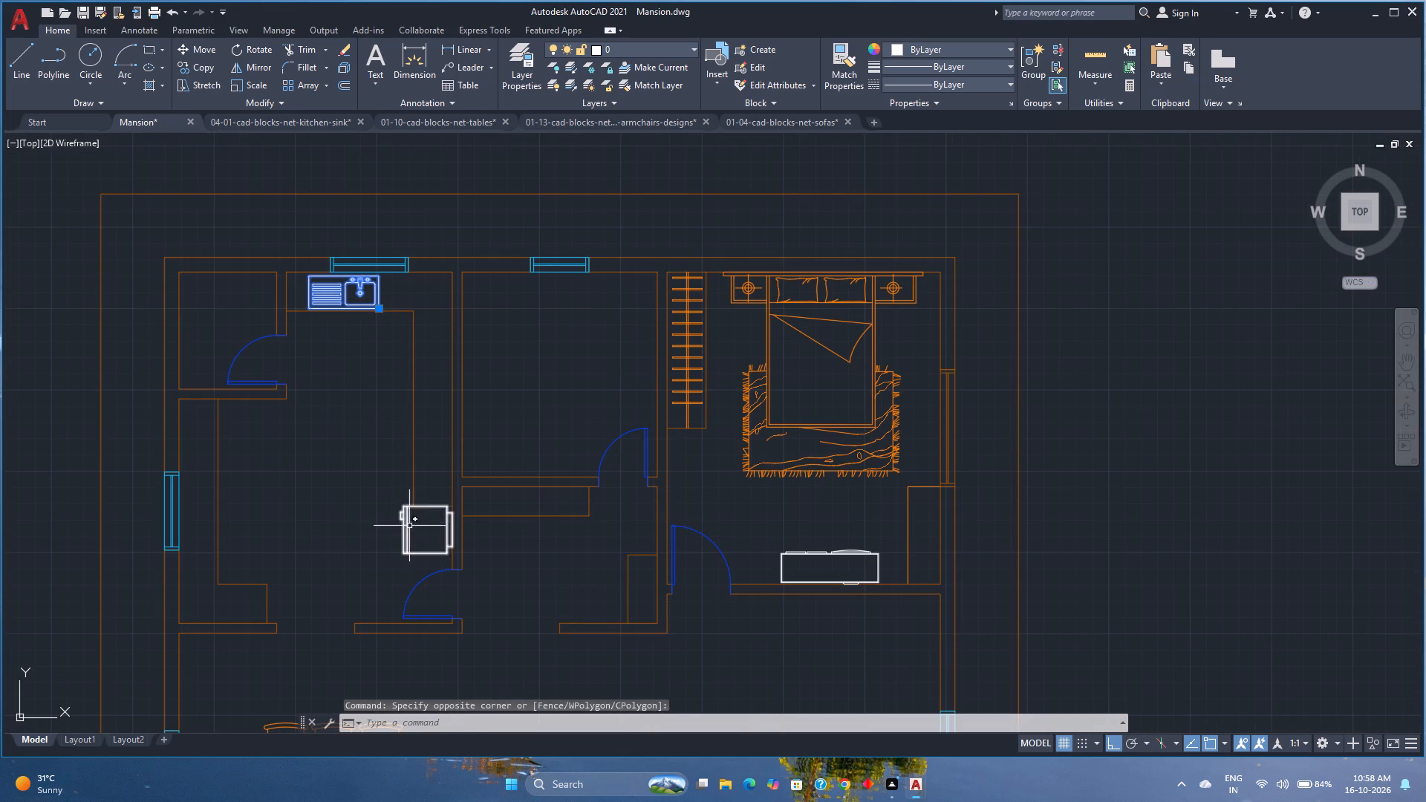
pyautogui.click(417, 524)
pyautogui.click(397, 524)
pyautogui.click(813, 564)
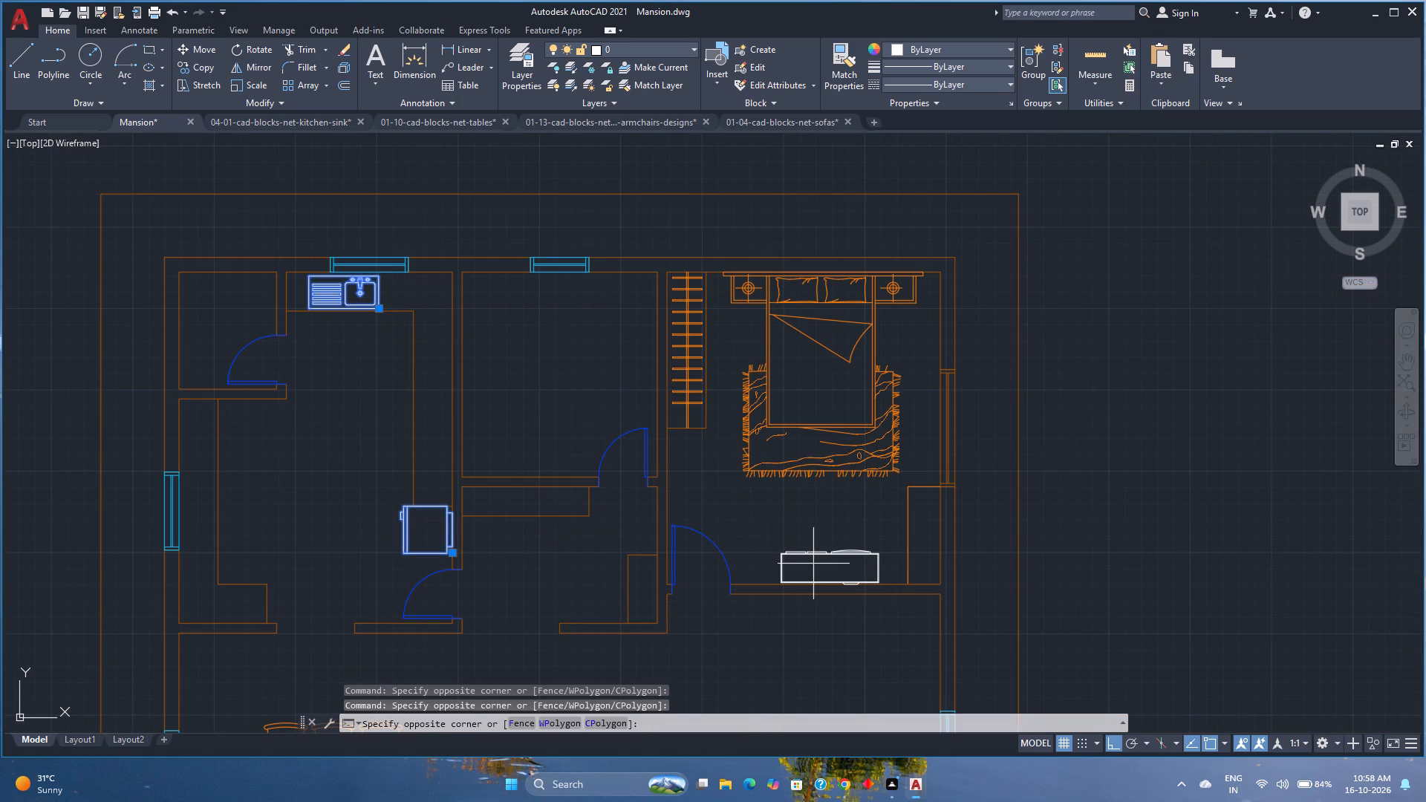
pyautogui.click(787, 539)
pyautogui.scroll(-2, 789, 518)
pyautogui.moveTo(780, 583); pyautogui.dragTo(630, 444, button='middle')
pyautogui.click(626, 50)
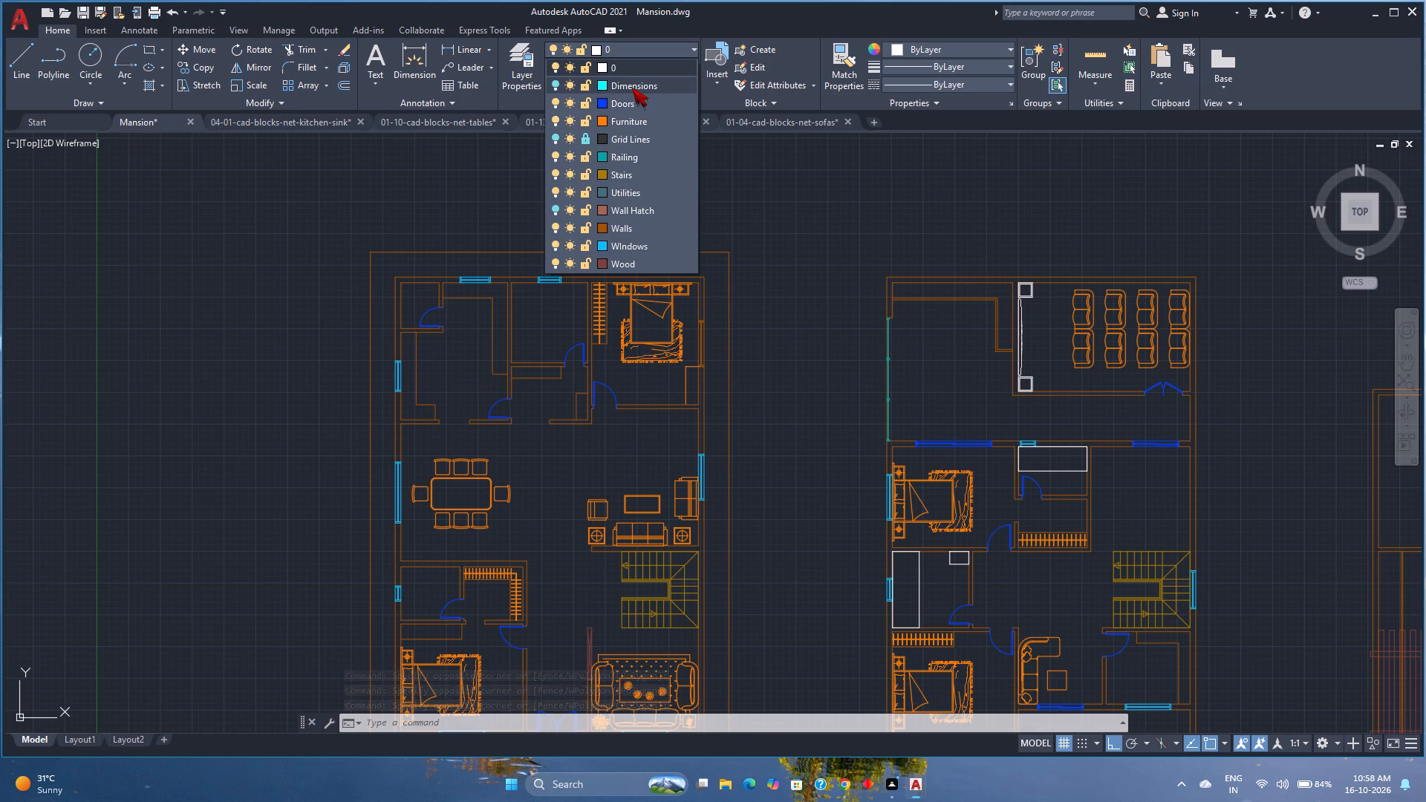
pyautogui.click(631, 187)
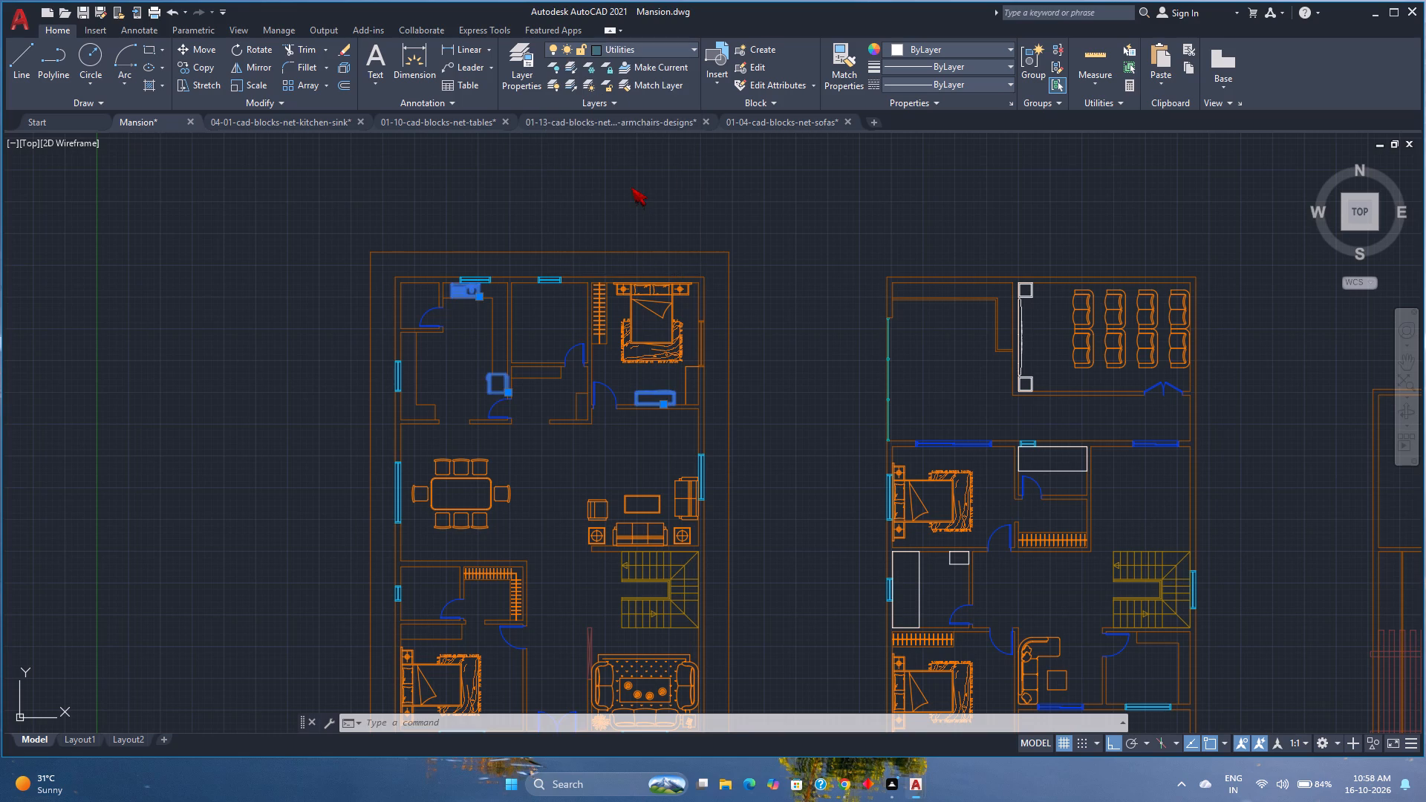
# Move the home theatre's curved screen and the two square units at its ends onto the Utilities layer.
pyautogui.scroll(1, 931, 365)
pyautogui.moveTo(931, 365); pyautogui.dragTo(735, 382, button='middle')
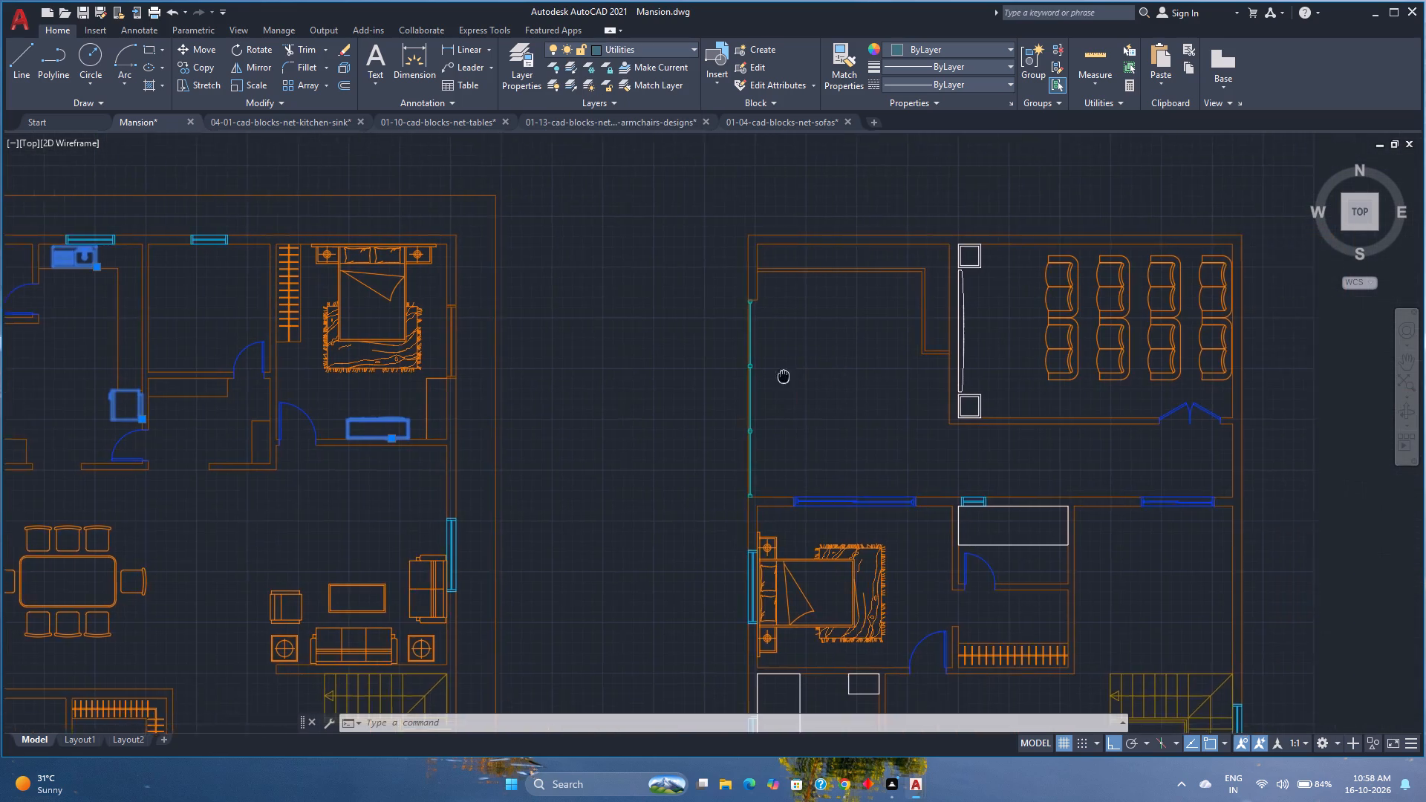
pyautogui.moveTo(735, 382); pyautogui.dragTo(603, 422, button='middle')
pyautogui.scroll(1, 761, 466)
pyautogui.click(787, 442)
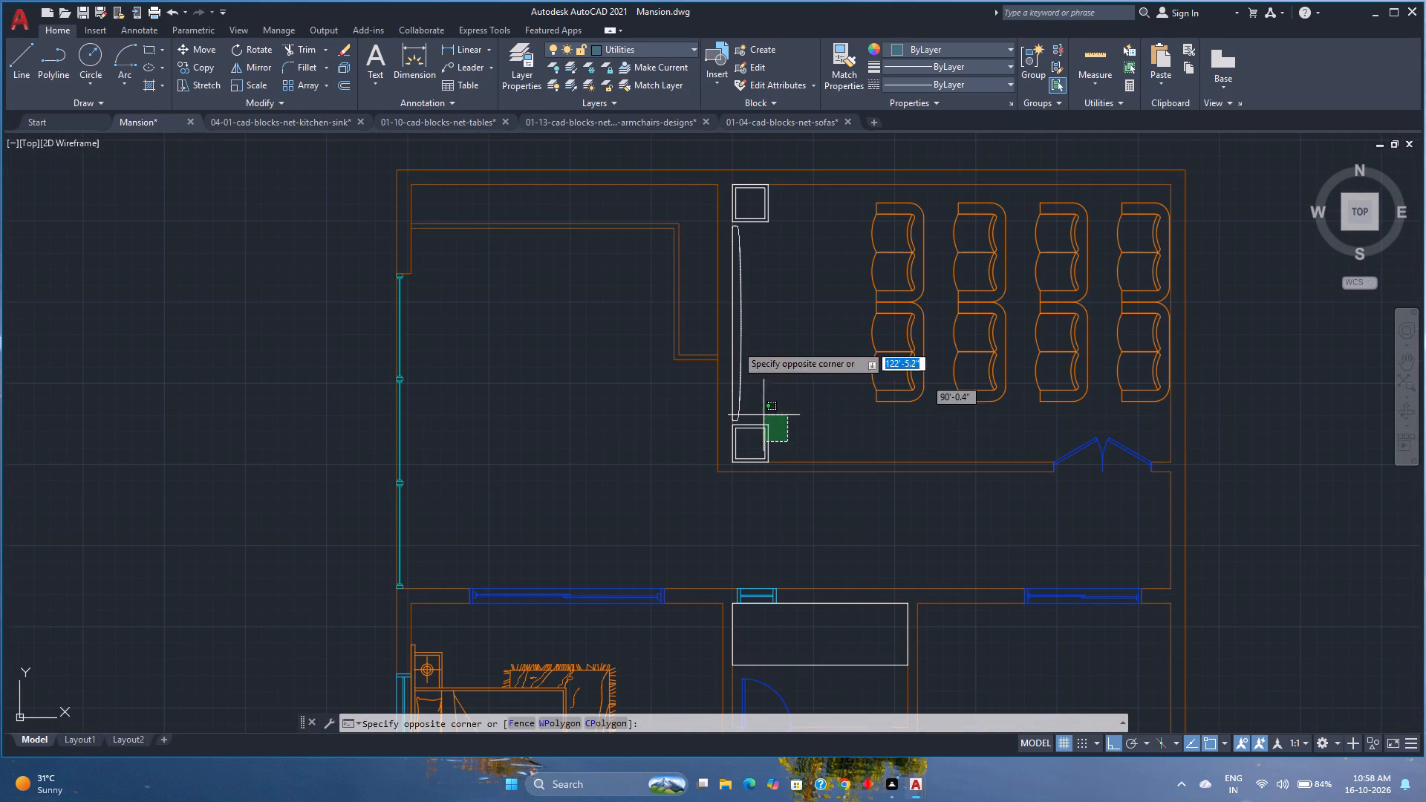
pyautogui.click(739, 207)
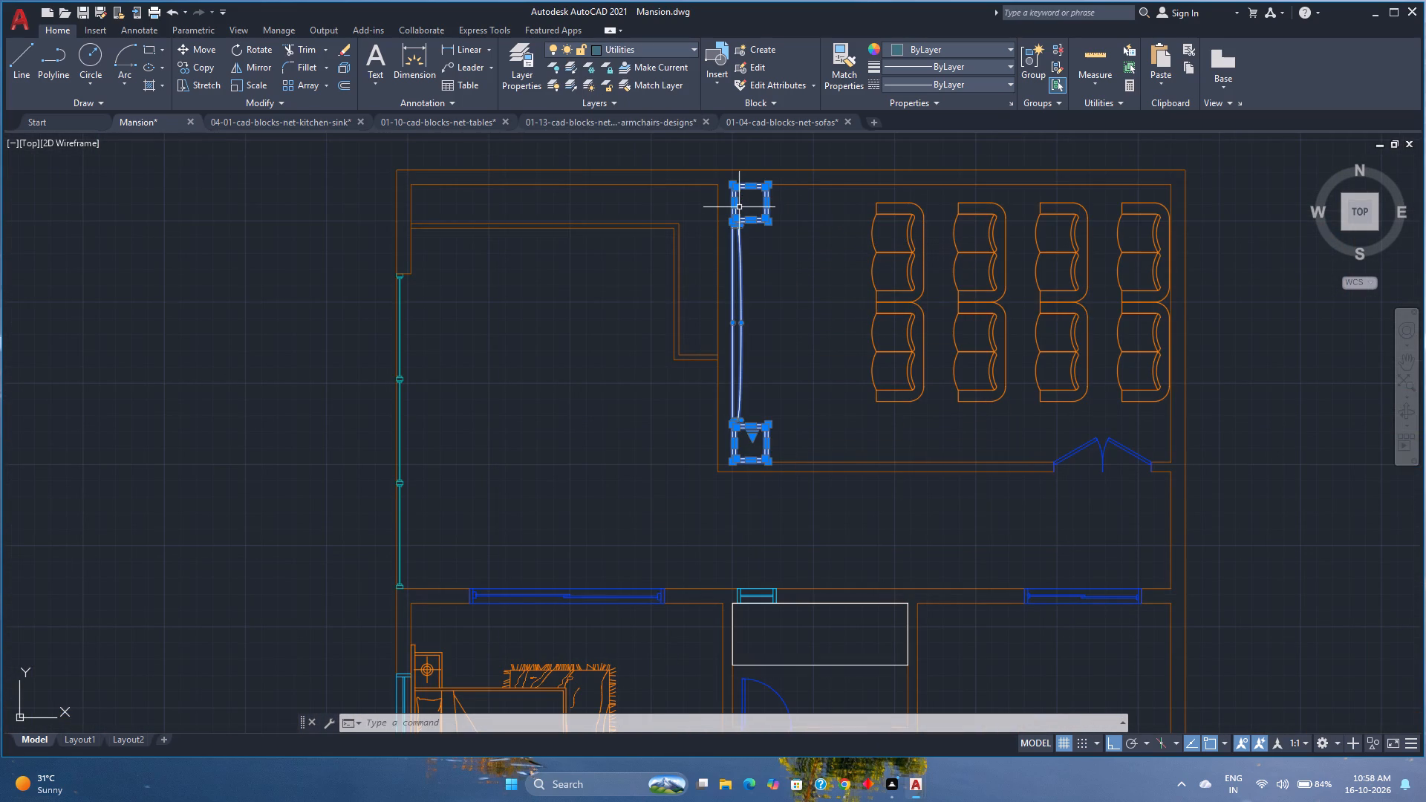
pyautogui.click(582, 53)
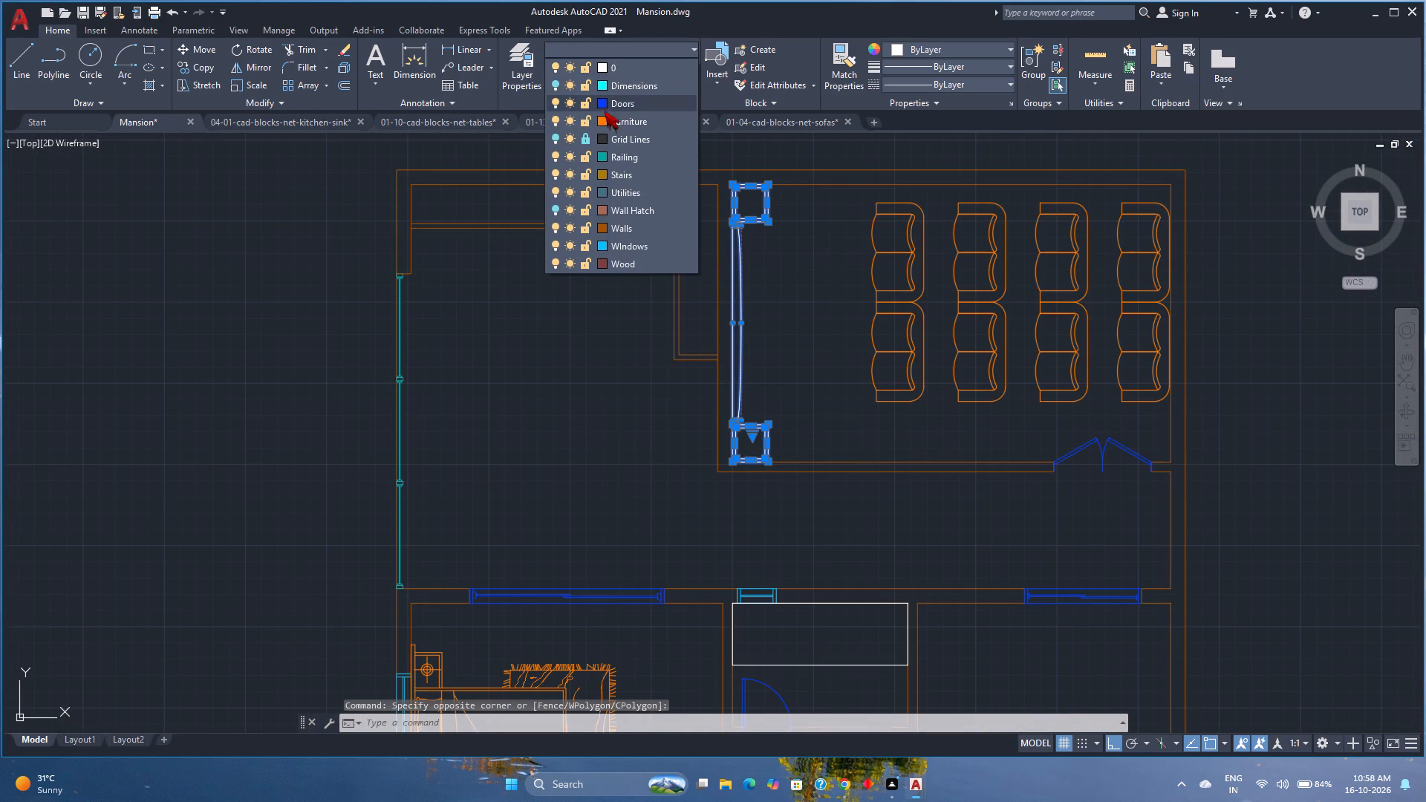
pyautogui.click(631, 194)
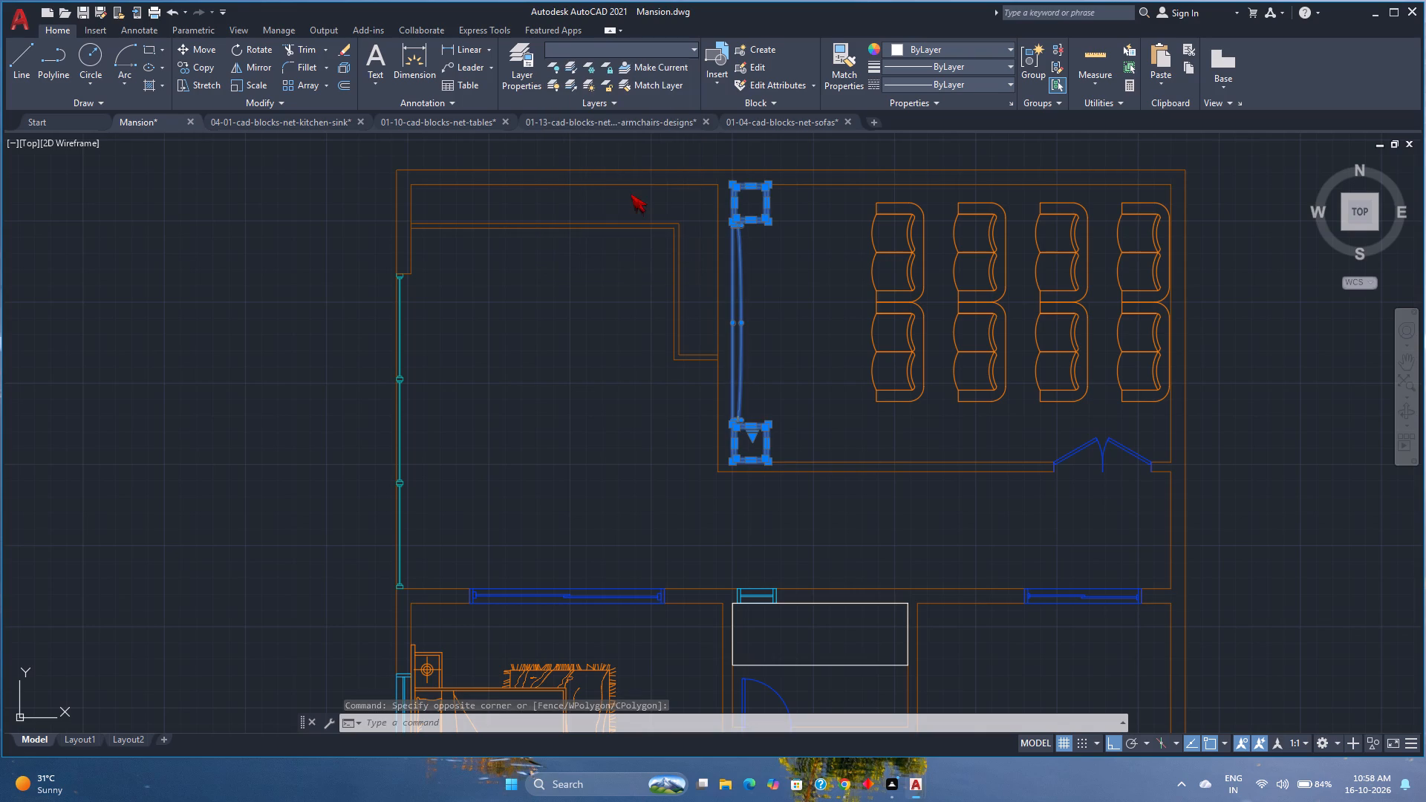
pyautogui.scroll(-3, 541, 372)
pyautogui.moveTo(508, 388); pyautogui.dragTo(544, 364, button='middle')
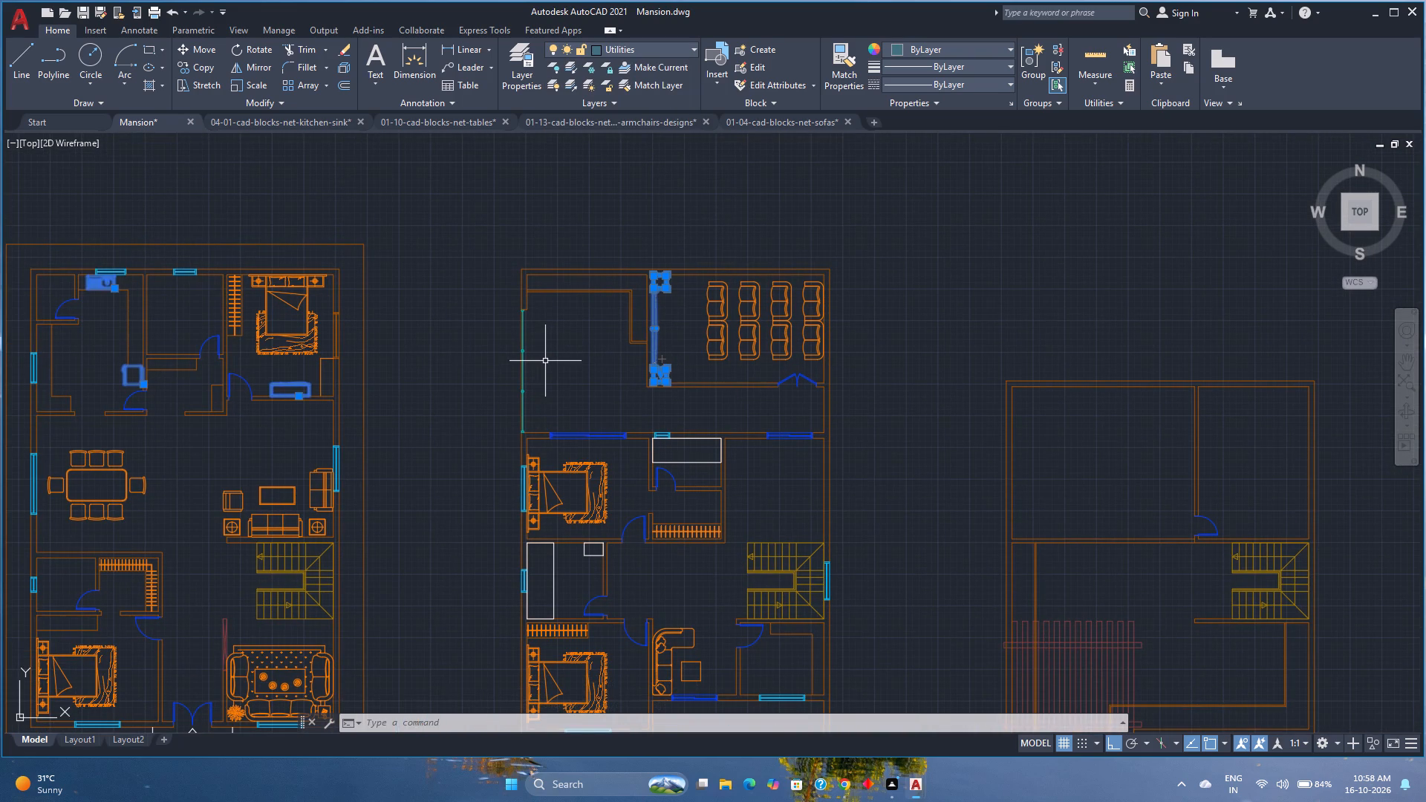
pyautogui.press('Escape')
pyautogui.moveTo(437, 402); pyautogui.dragTo(507, 392, button='middle')
pyautogui.middleClick(507, 392)
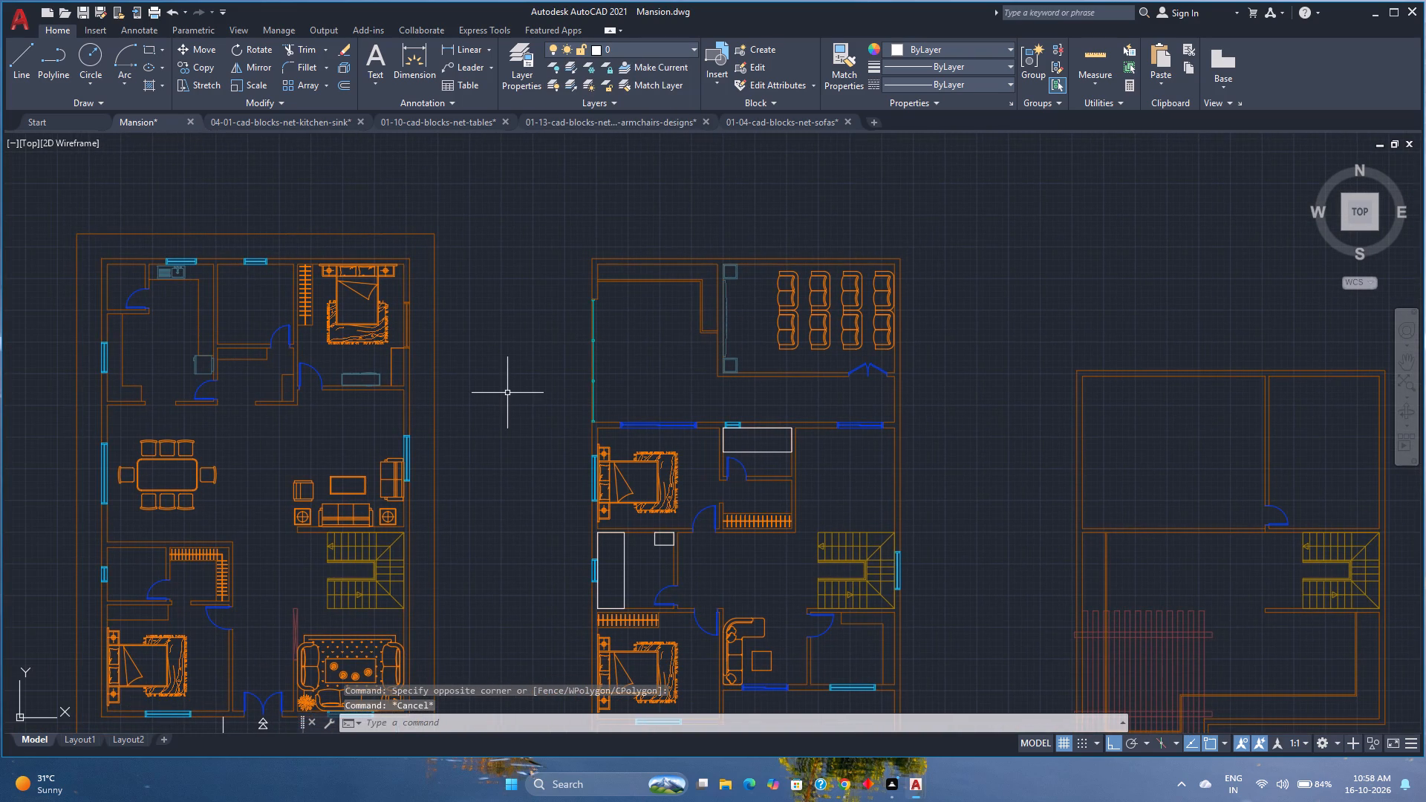
# Save the mansion drawing.
pyautogui.hotkey('ctrl', 's')
# Review the furniture and fixtures across all three floor plans, from the ground floor to the roof plan.
pyautogui.scroll(-1, 477, 363)
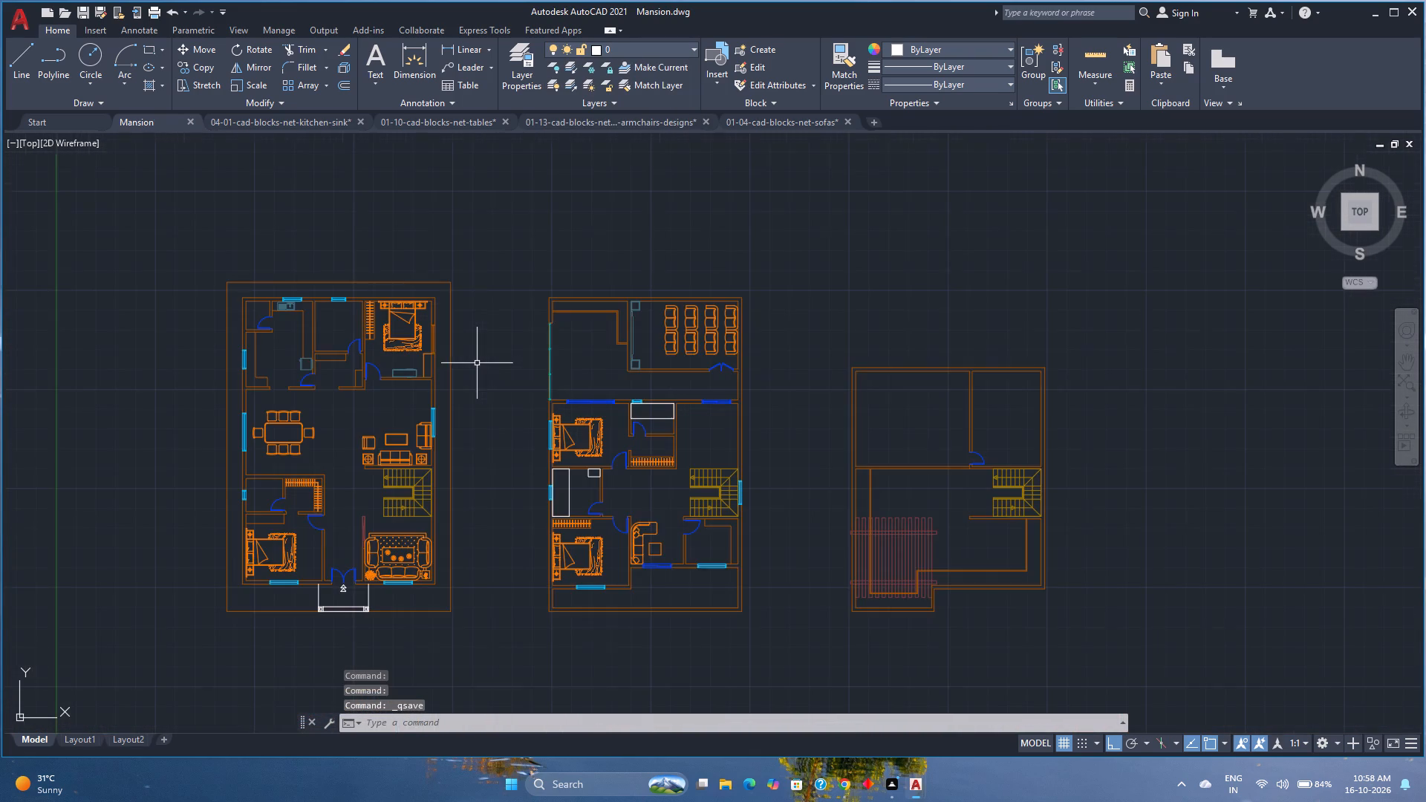
pyautogui.scroll(1, 516, 404)
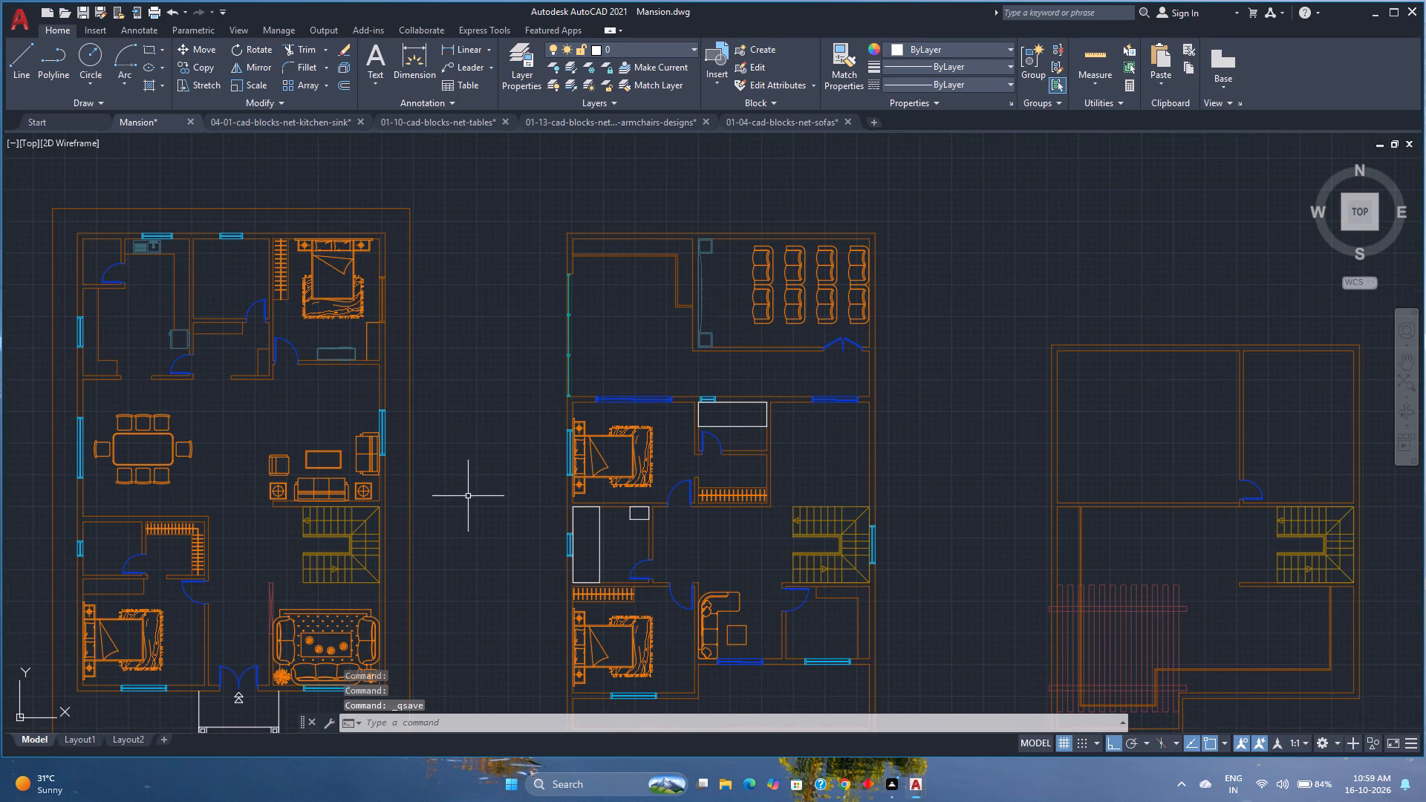
pyautogui.moveTo(460, 489); pyautogui.dragTo(458, 385, button='middle')
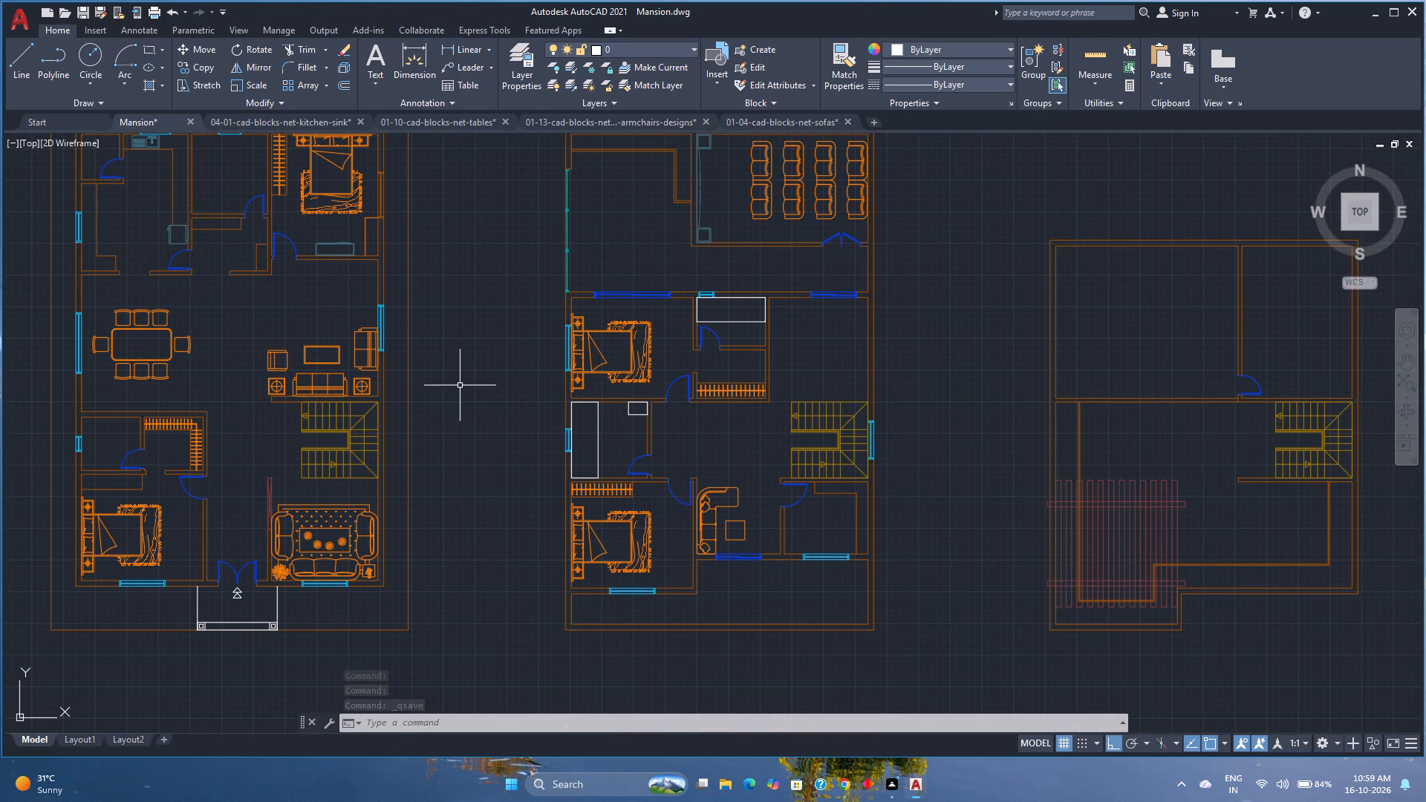
pyautogui.scroll(-1, 460, 385)
pyautogui.scroll(1, 460, 385)
pyautogui.moveTo(460, 385); pyautogui.dragTo(499, 431, button='middle')
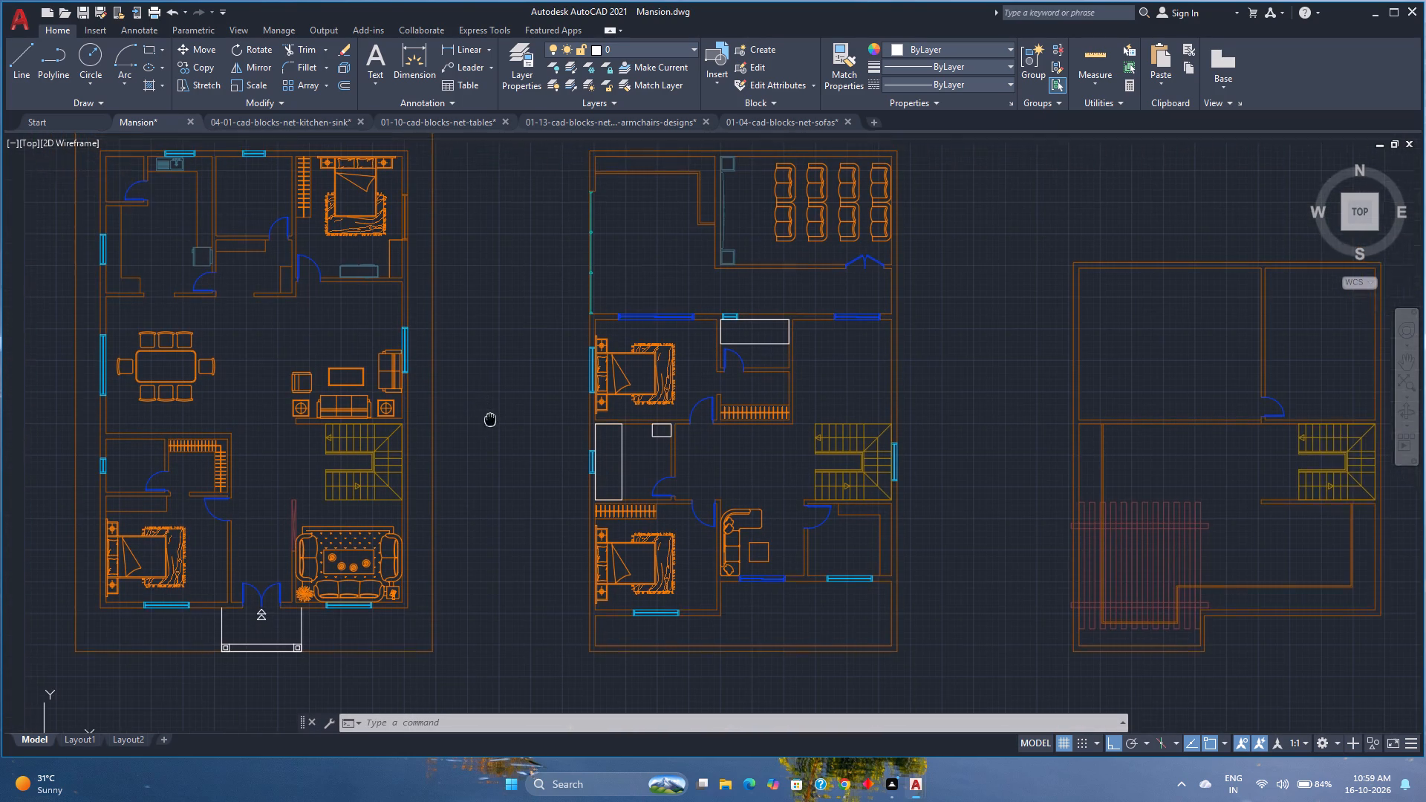
pyautogui.moveTo(499, 431); pyautogui.dragTo(509, 457, button='middle')
pyautogui.scroll(-1, 521, 451)
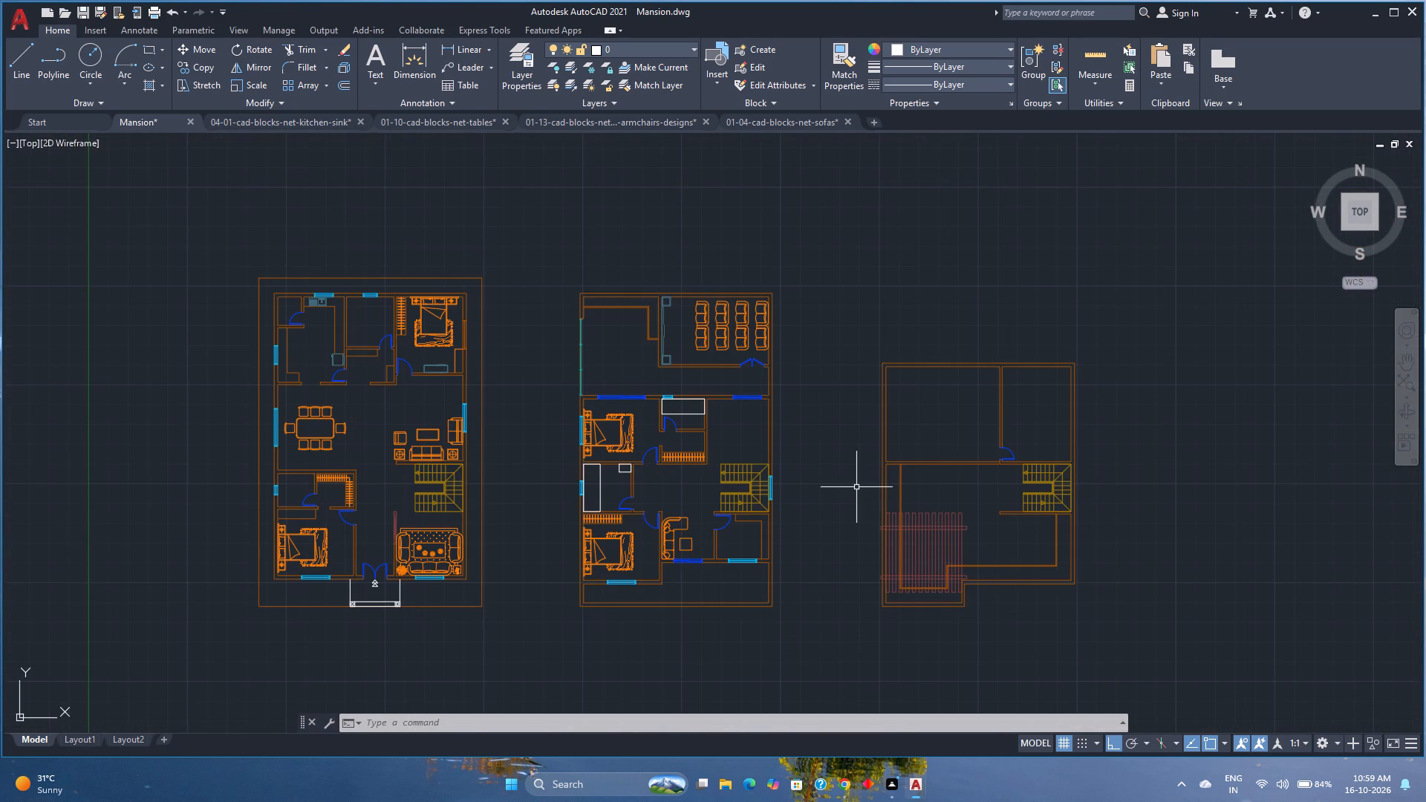
pyautogui.moveTo(856, 487); pyautogui.dragTo(622, 476, button='middle')
pyautogui.middleClick(622, 476)
pyautogui.scroll(3, 654, 464)
pyautogui.scroll(-2, 654, 464)
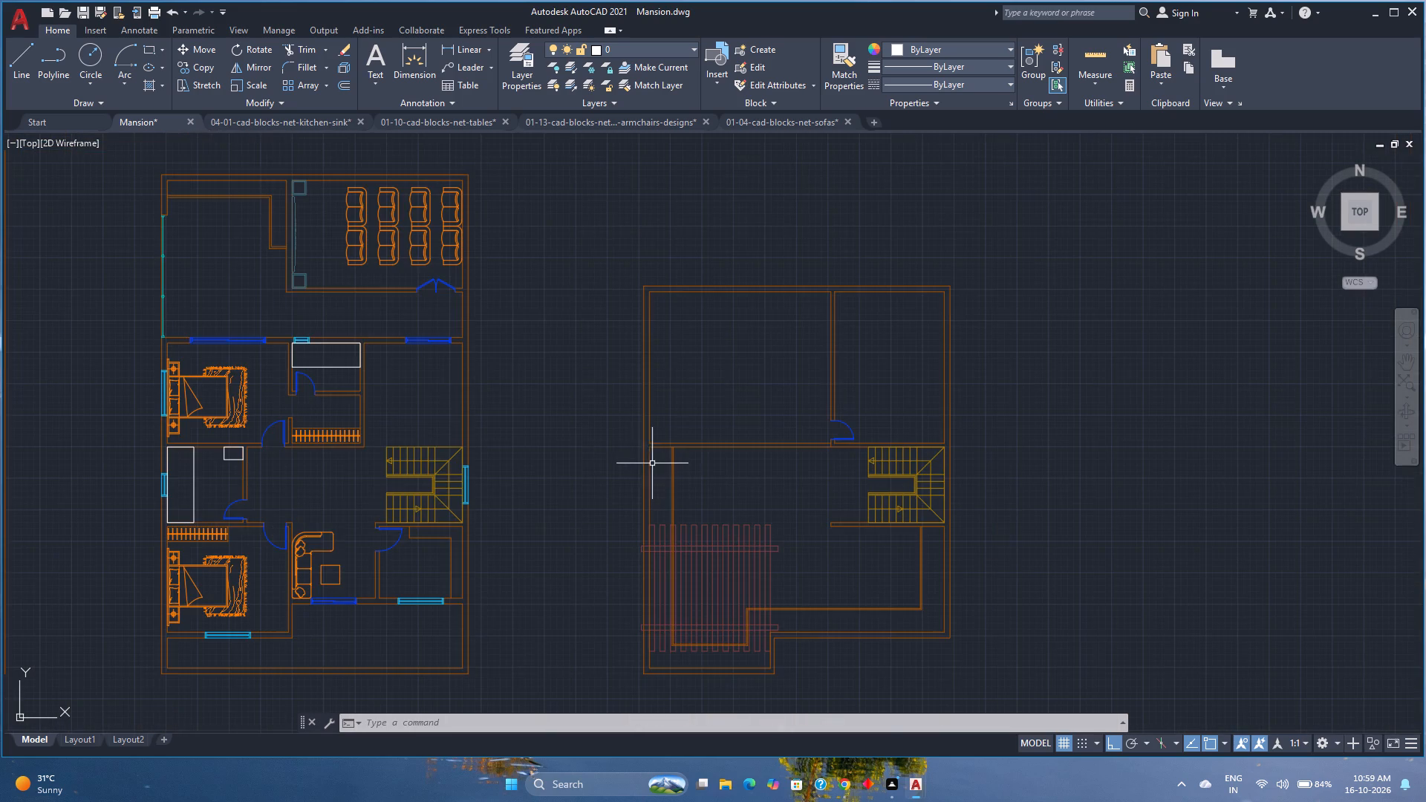
pyautogui.moveTo(437, 472); pyautogui.dragTo(772, 467, button='middle')
pyautogui.scroll(-1, 317, 421)
pyautogui.moveTo(317, 421); pyautogui.dragTo(409, 422, button='middle')
pyautogui.middleClick(409, 422)
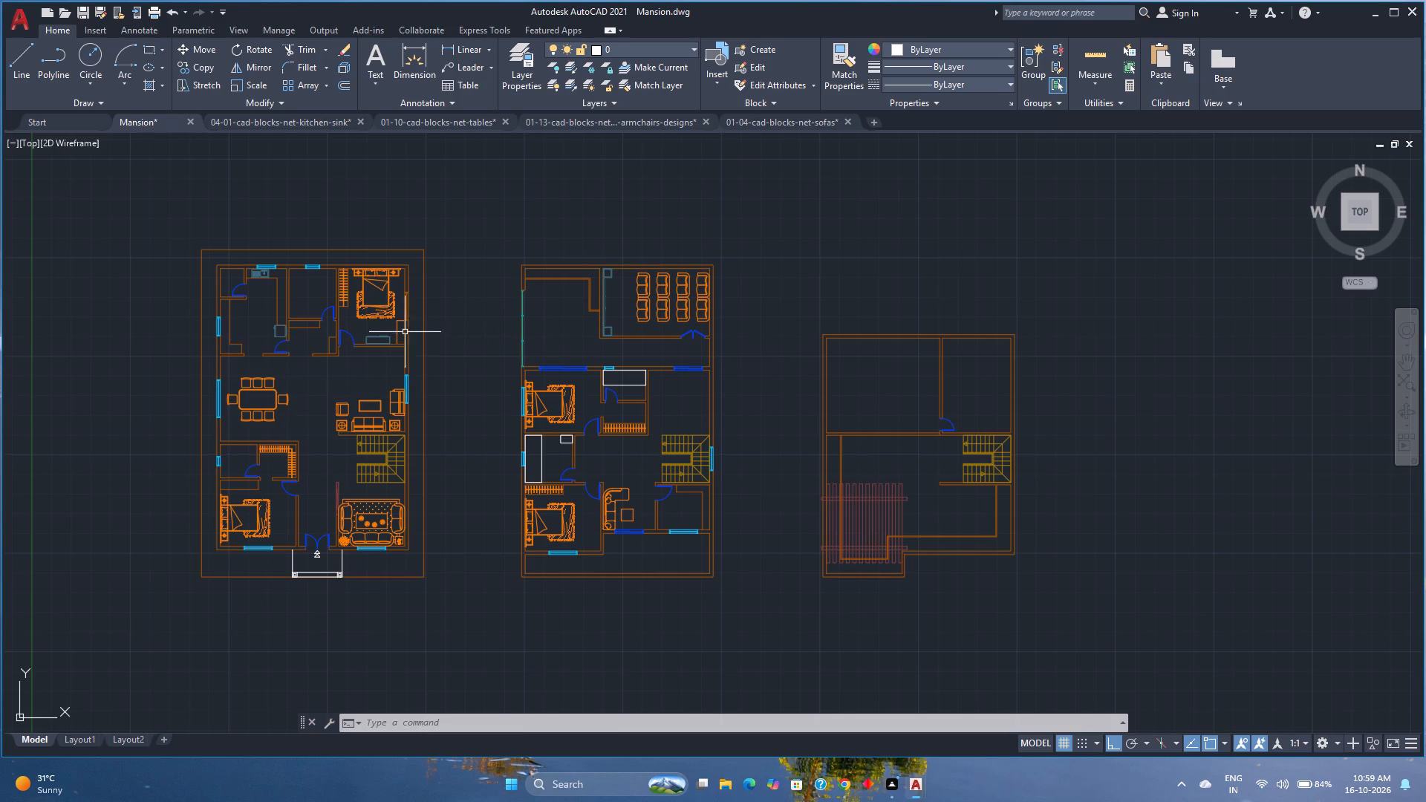
# Copy the ground-floor bedroom's entertainment center into the first-floor lounge, beside the sliding door near the L-shaped sofa.
pyautogui.click(376, 337)
pyautogui.click(188, 67)
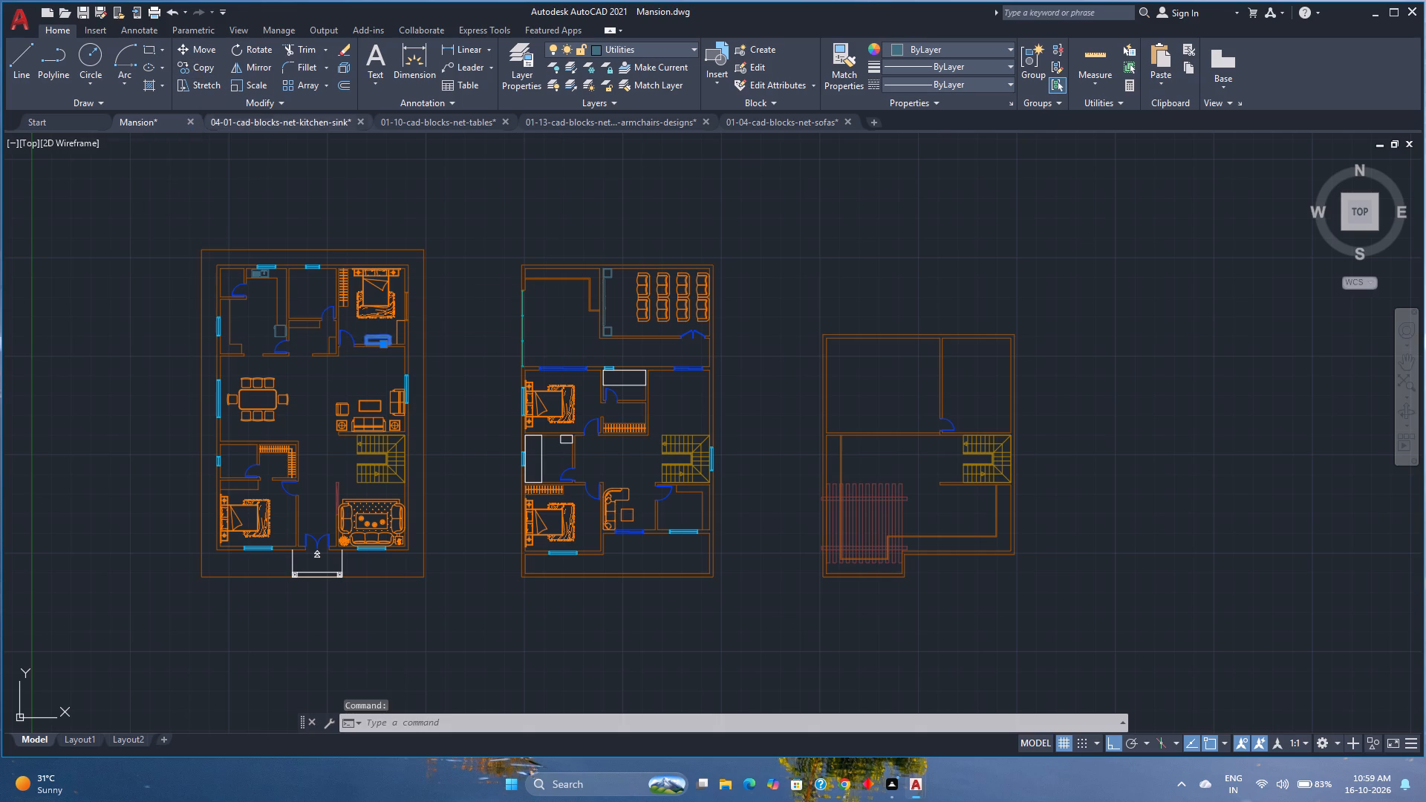
pyautogui.scroll(5, 353, 342)
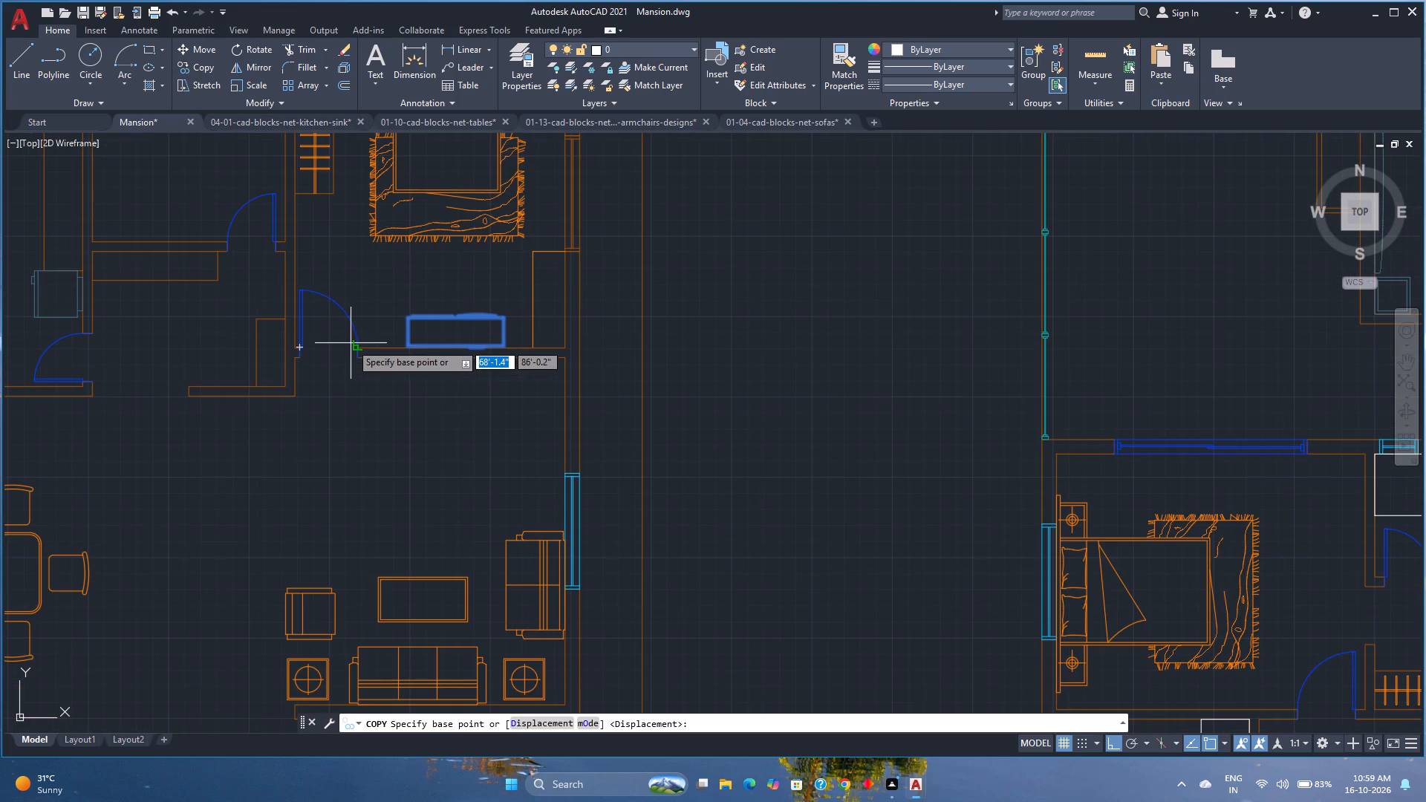
pyautogui.click(359, 346)
pyautogui.scroll(-4, 360, 346)
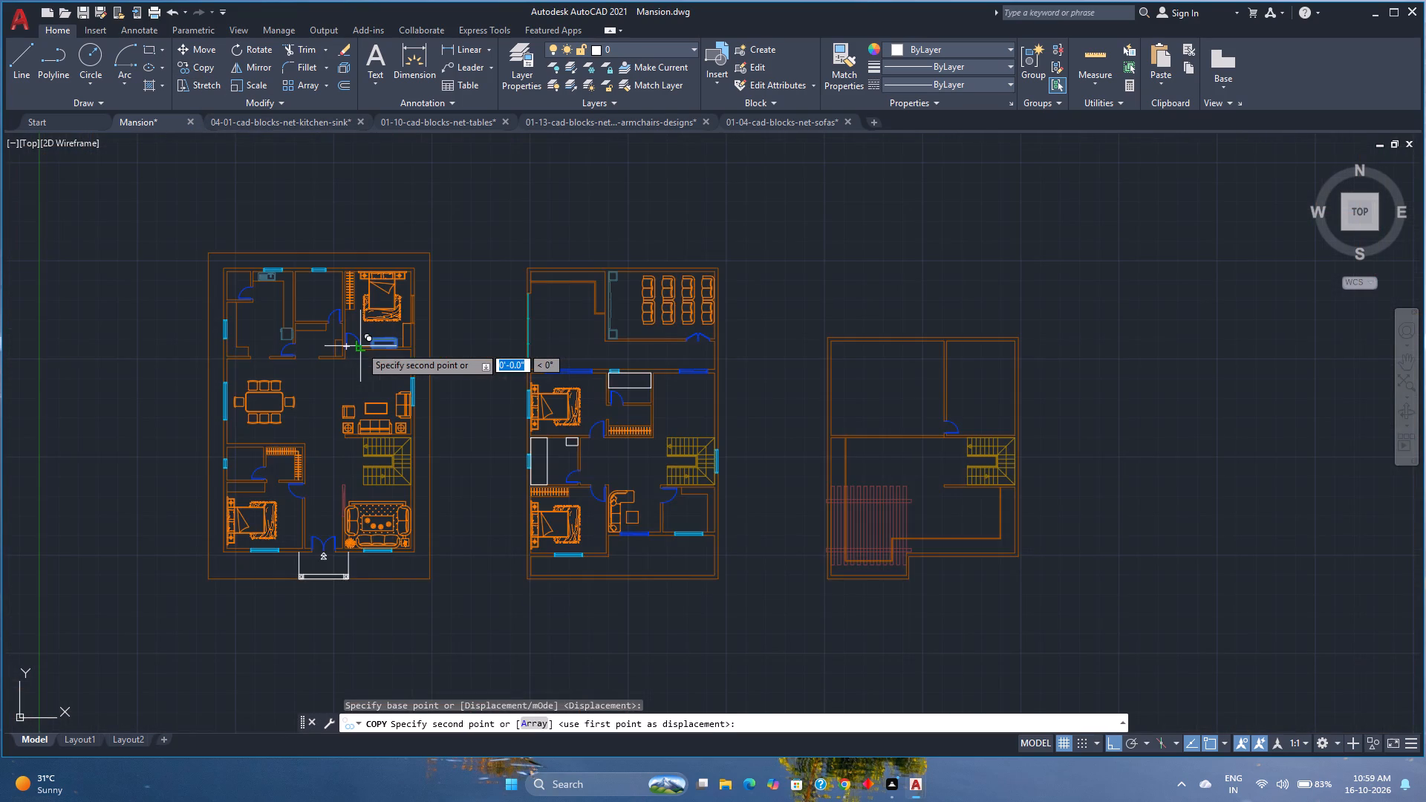
pyautogui.scroll(-1, 364, 350)
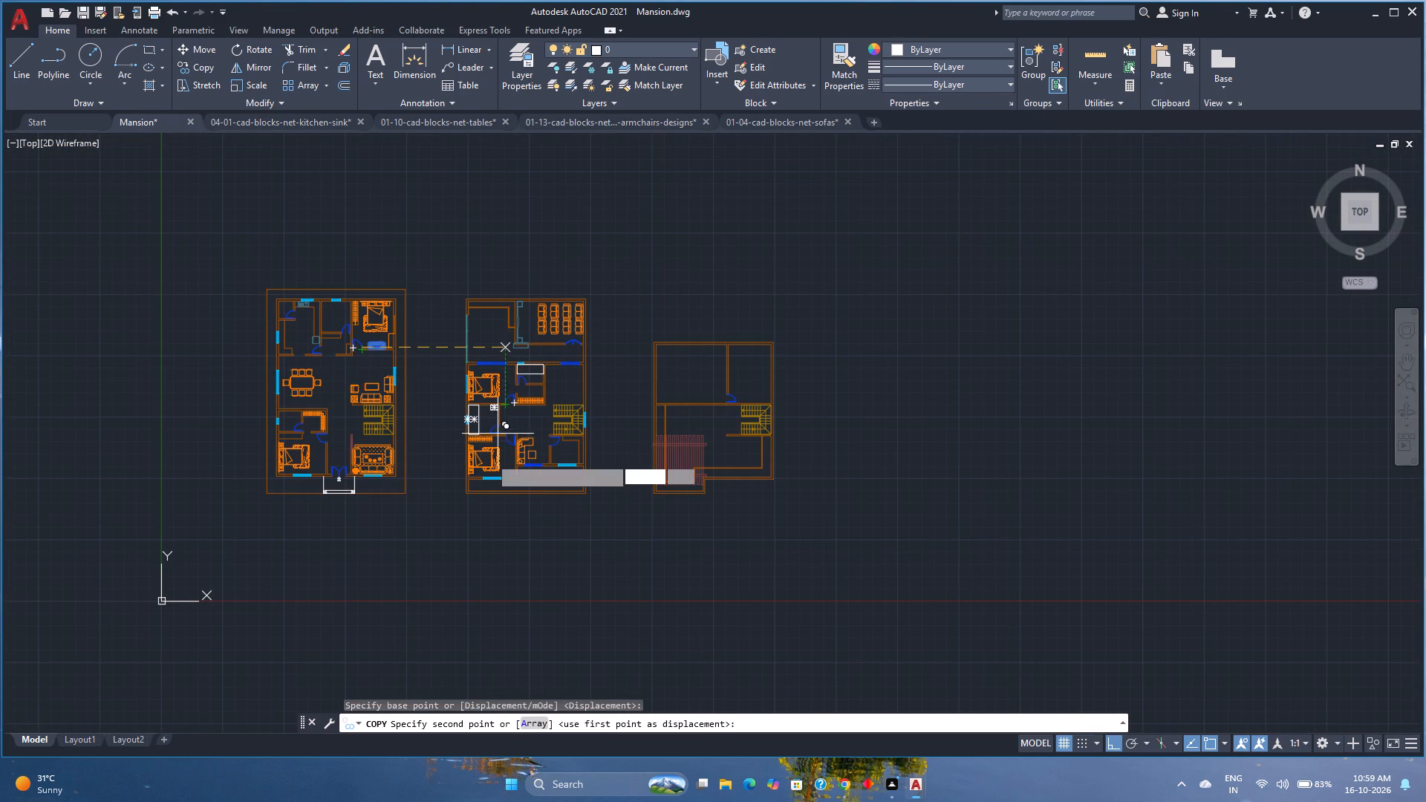
pyautogui.press('F8')
pyautogui.scroll(2, 498, 458)
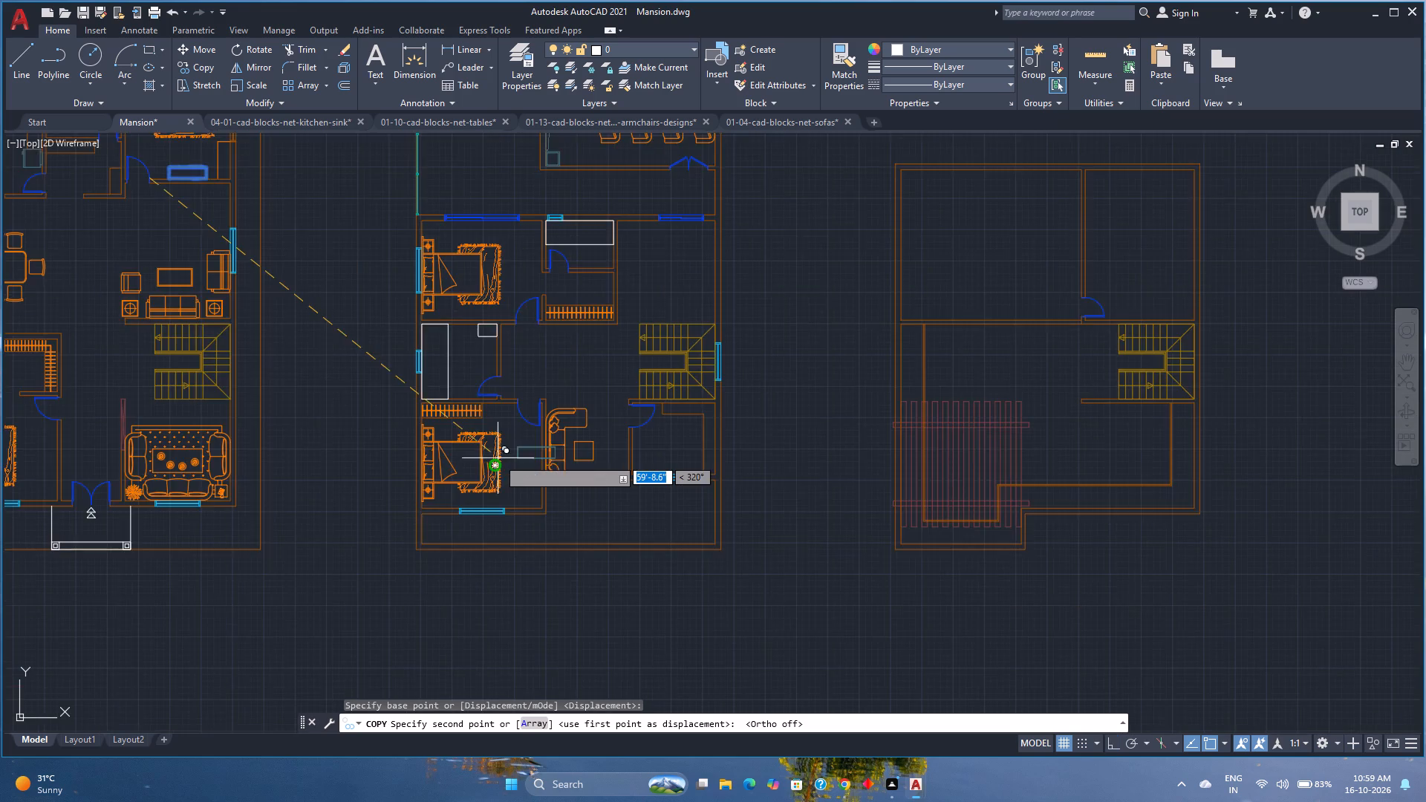
pyautogui.scroll(2, 501, 458)
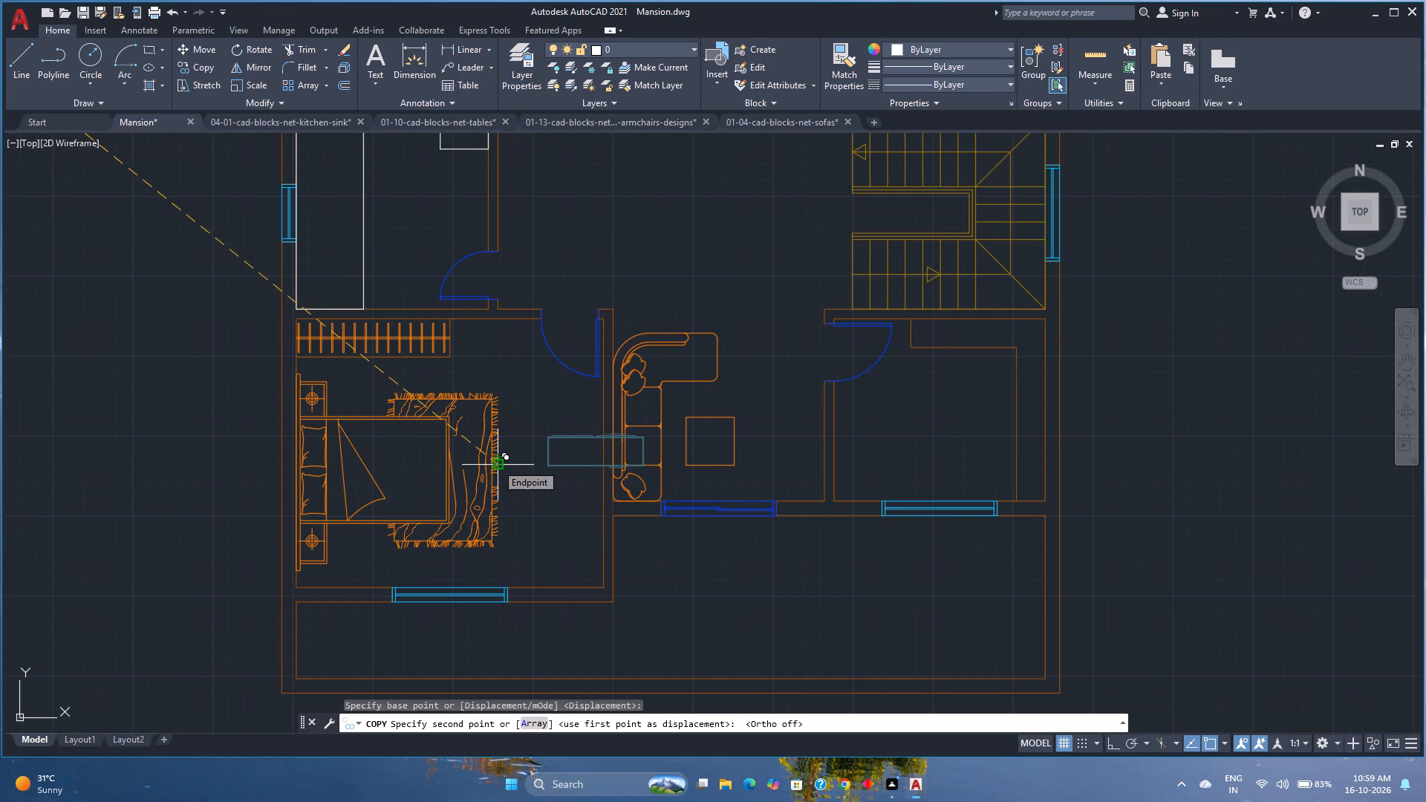
pyautogui.scroll(-1, 496, 463)
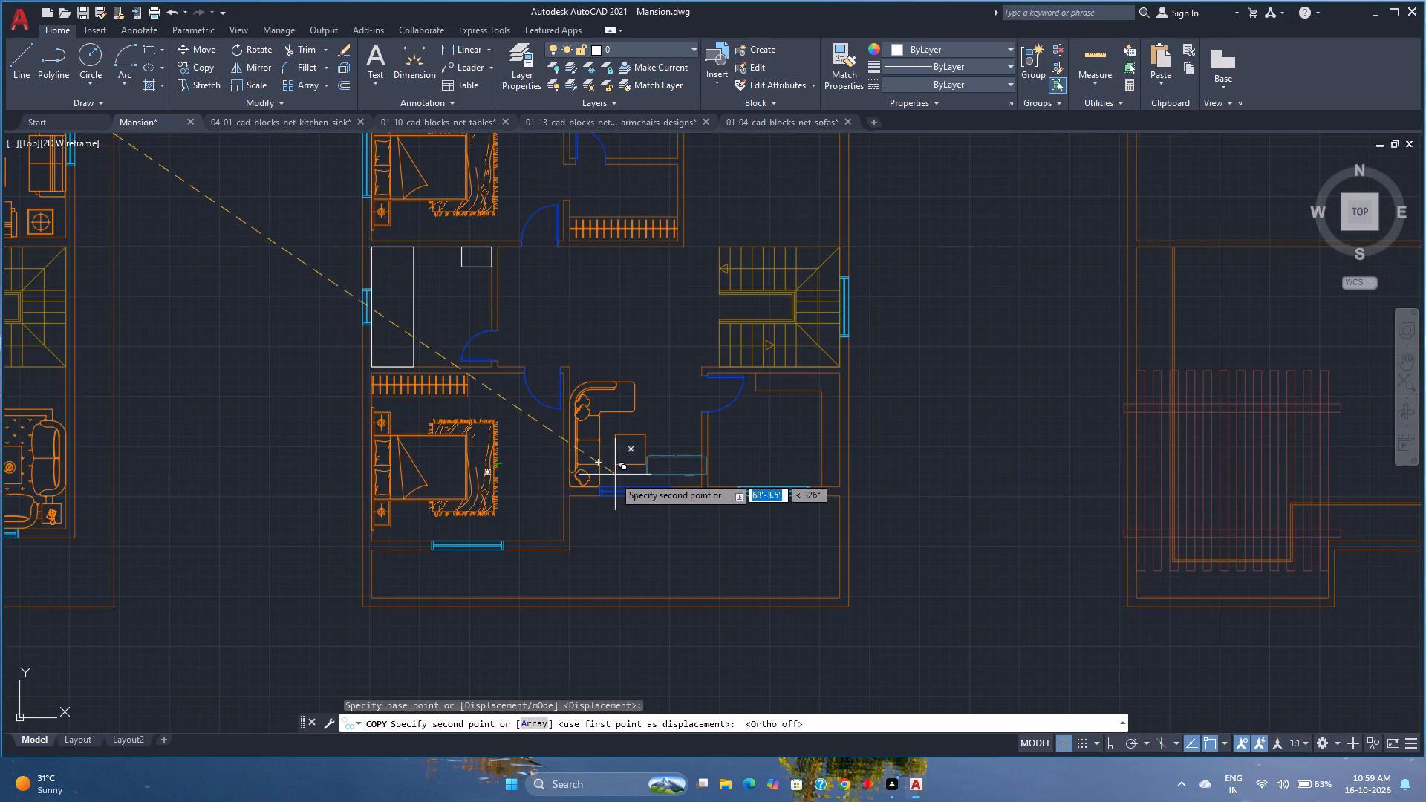
pyautogui.click(607, 483)
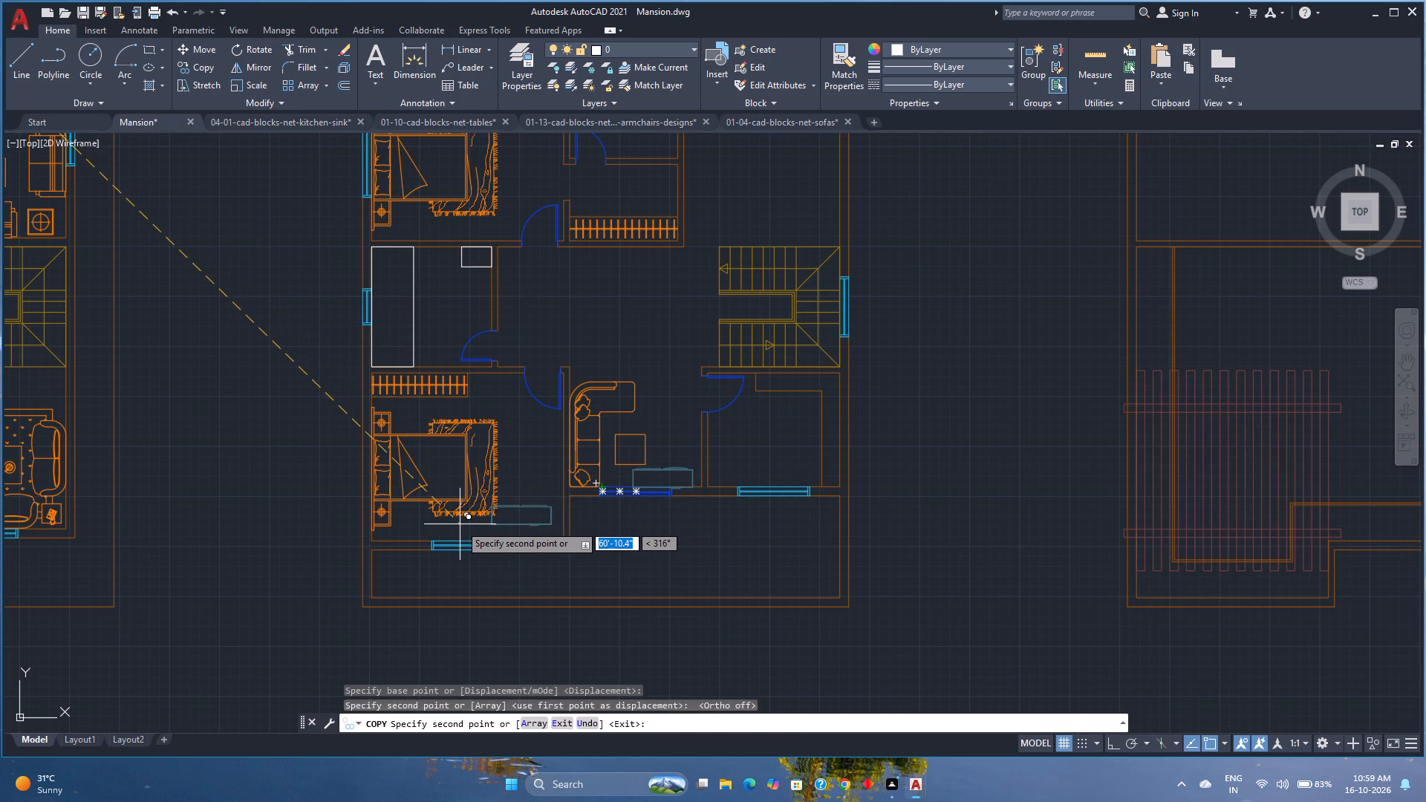
pyautogui.press('Escape')
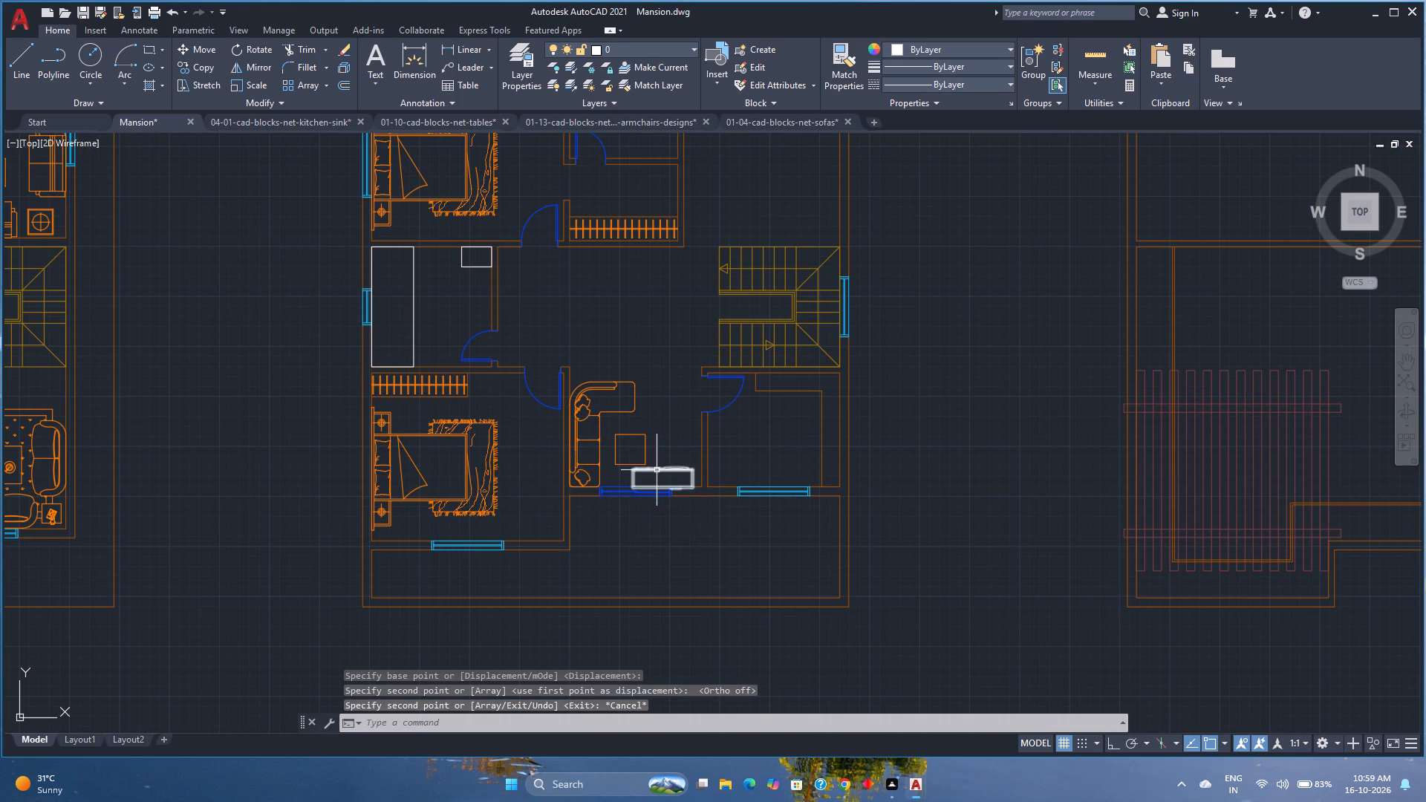
# Rotate the copied entertainment center in the first-floor lounge by 90° so its screen faces the L-shaped sofa.
pyautogui.click(657, 471)
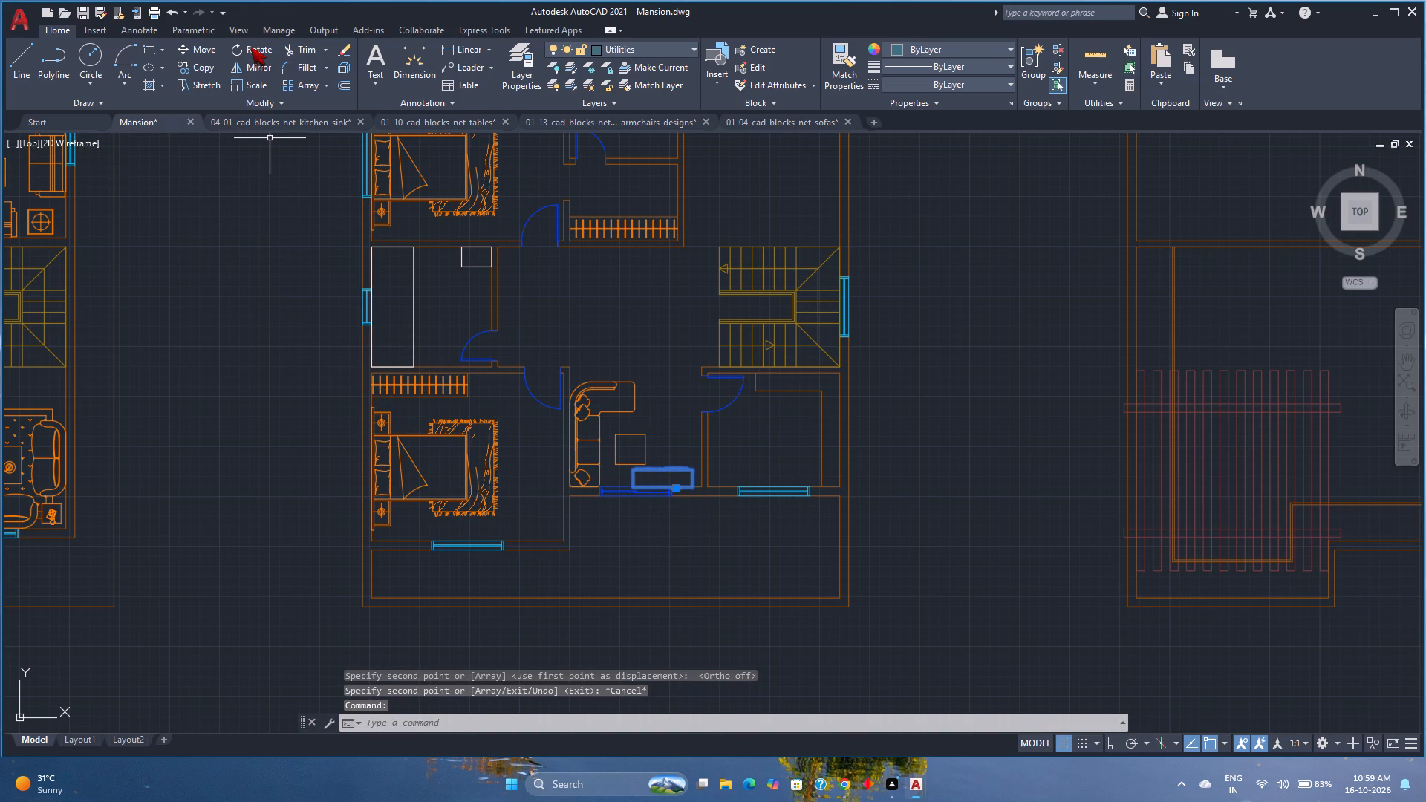
pyautogui.click(250, 47)
pyautogui.scroll(3, 672, 492)
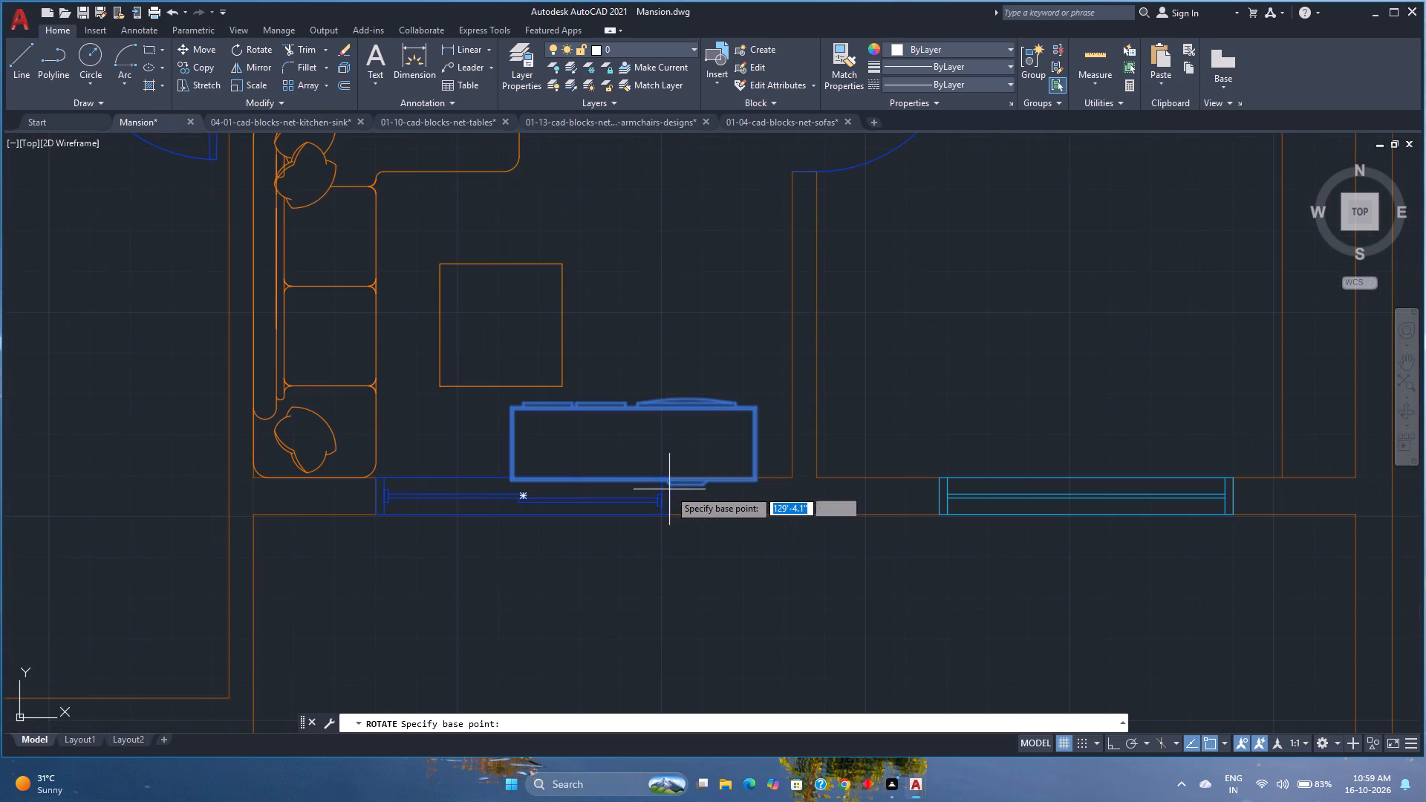
pyautogui.click(634, 431)
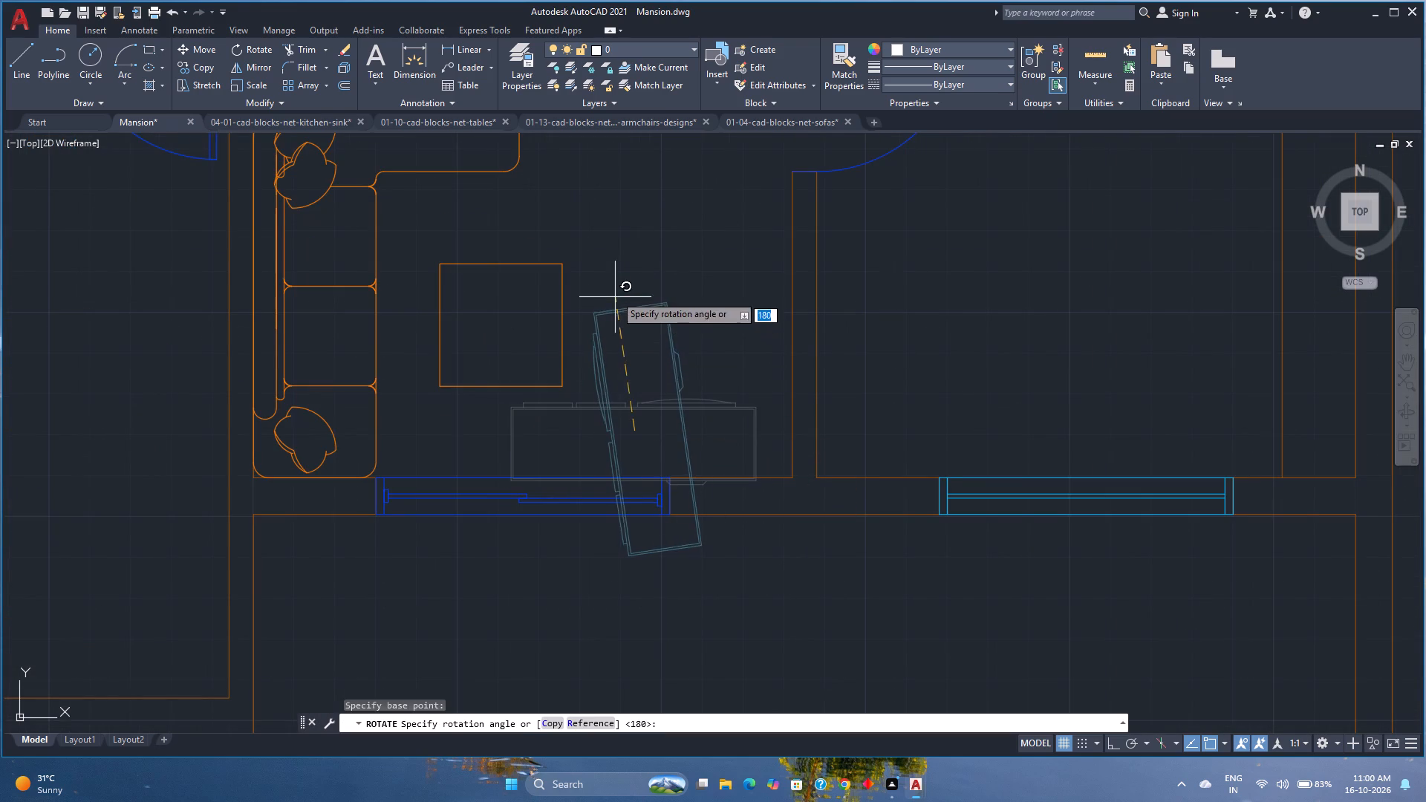
pyautogui.press('F8')
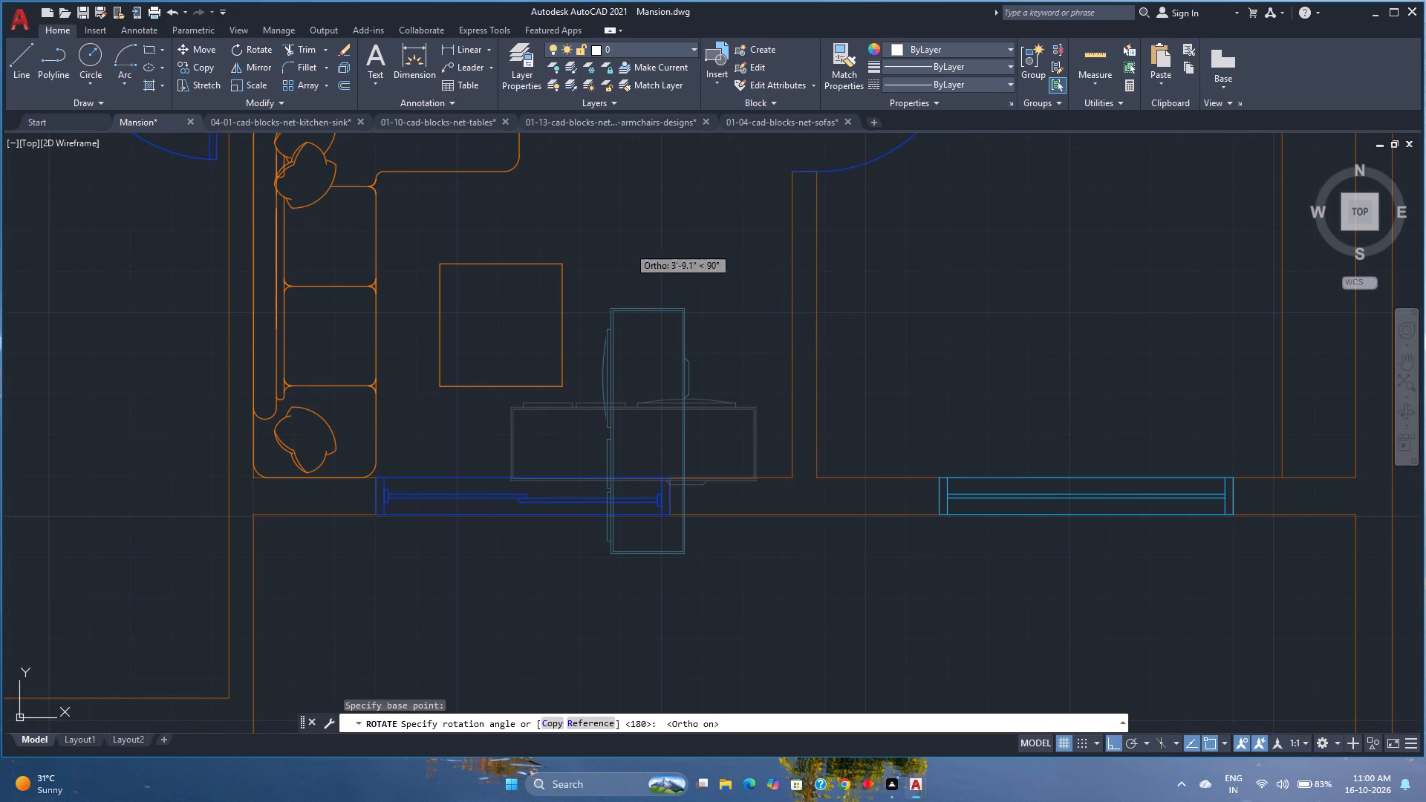
pyautogui.click(647, 258)
# Move the rotated entertainment center to the lounge's east wall, aligning its front edge with the wall's lounge-side face.
pyautogui.click(663, 310)
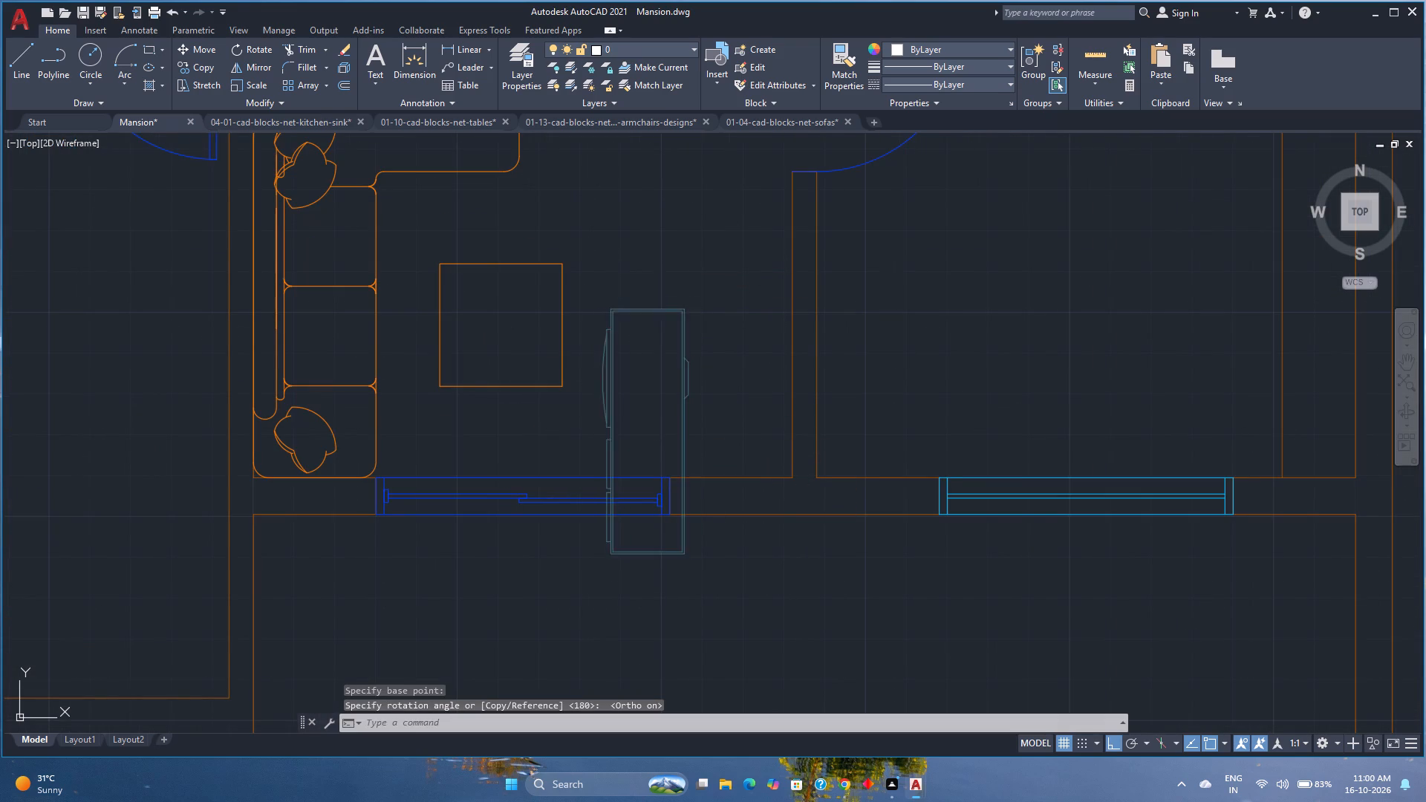
pyautogui.click(192, 51)
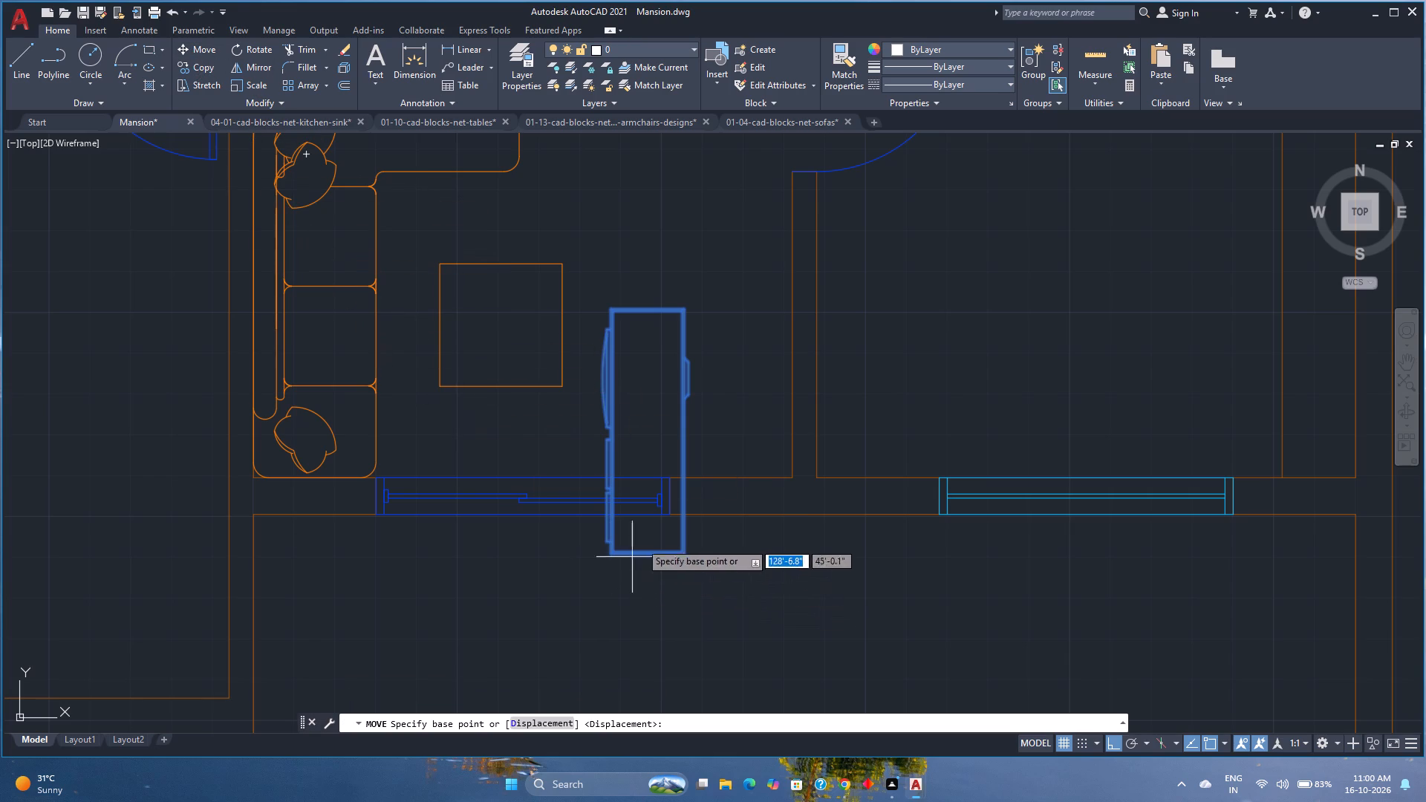
pyautogui.scroll(3, 703, 390)
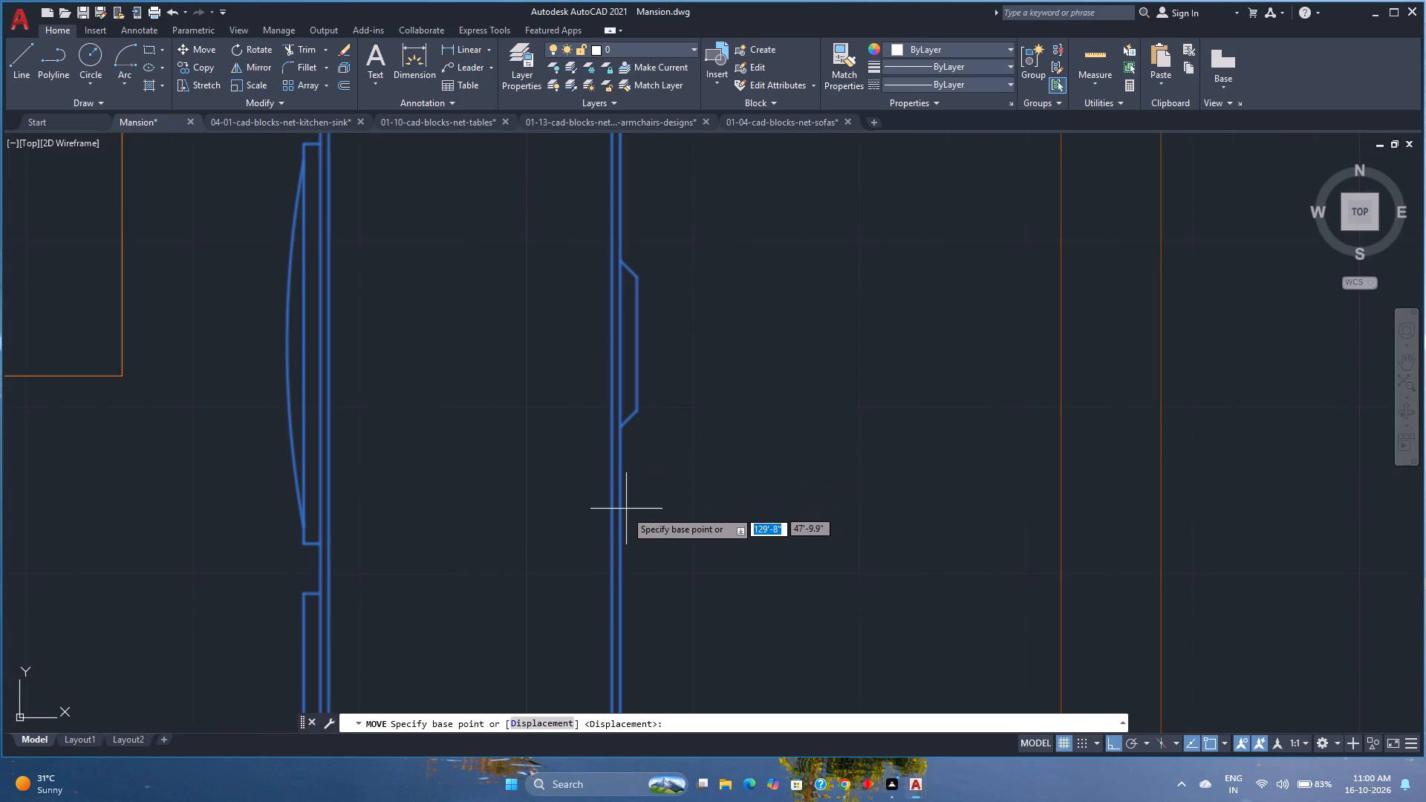
pyautogui.scroll(-2, 622, 516)
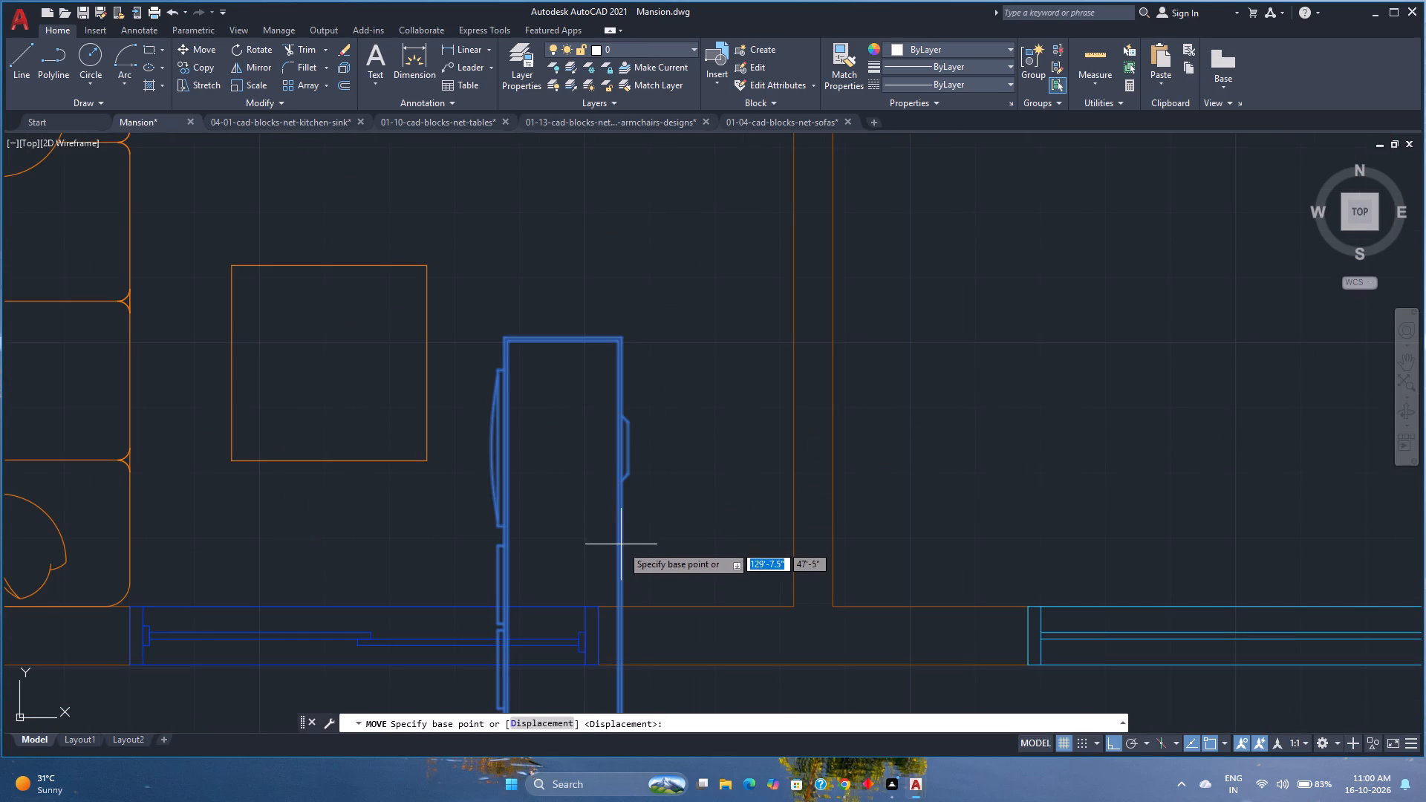
pyautogui.moveTo(623, 567); pyautogui.dragTo(596, 417, button='middle')
pyautogui.middleClick(596, 417)
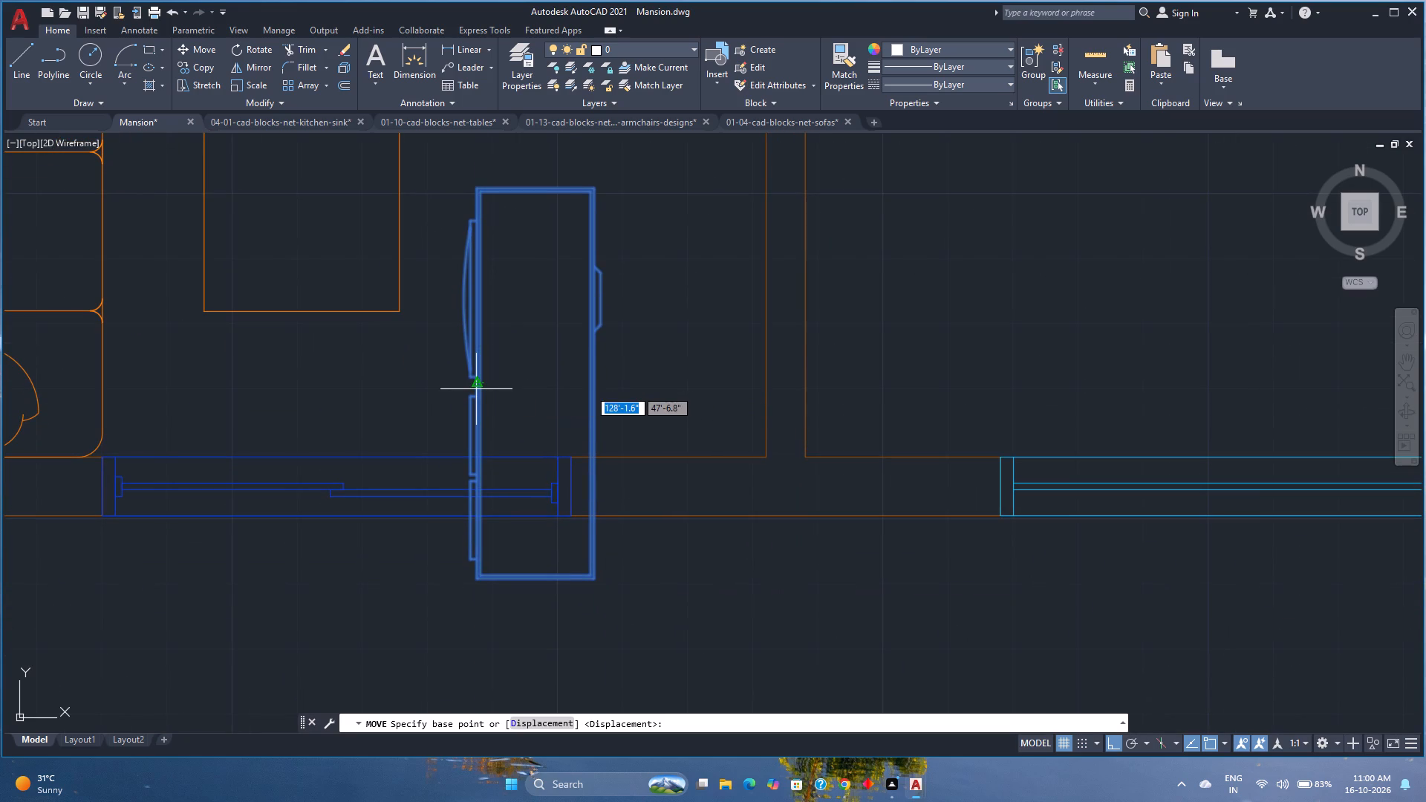
pyautogui.click(476, 389)
pyautogui.scroll(-1, 582, 342)
pyautogui.moveTo(582, 342); pyautogui.dragTo(445, 550, button='middle')
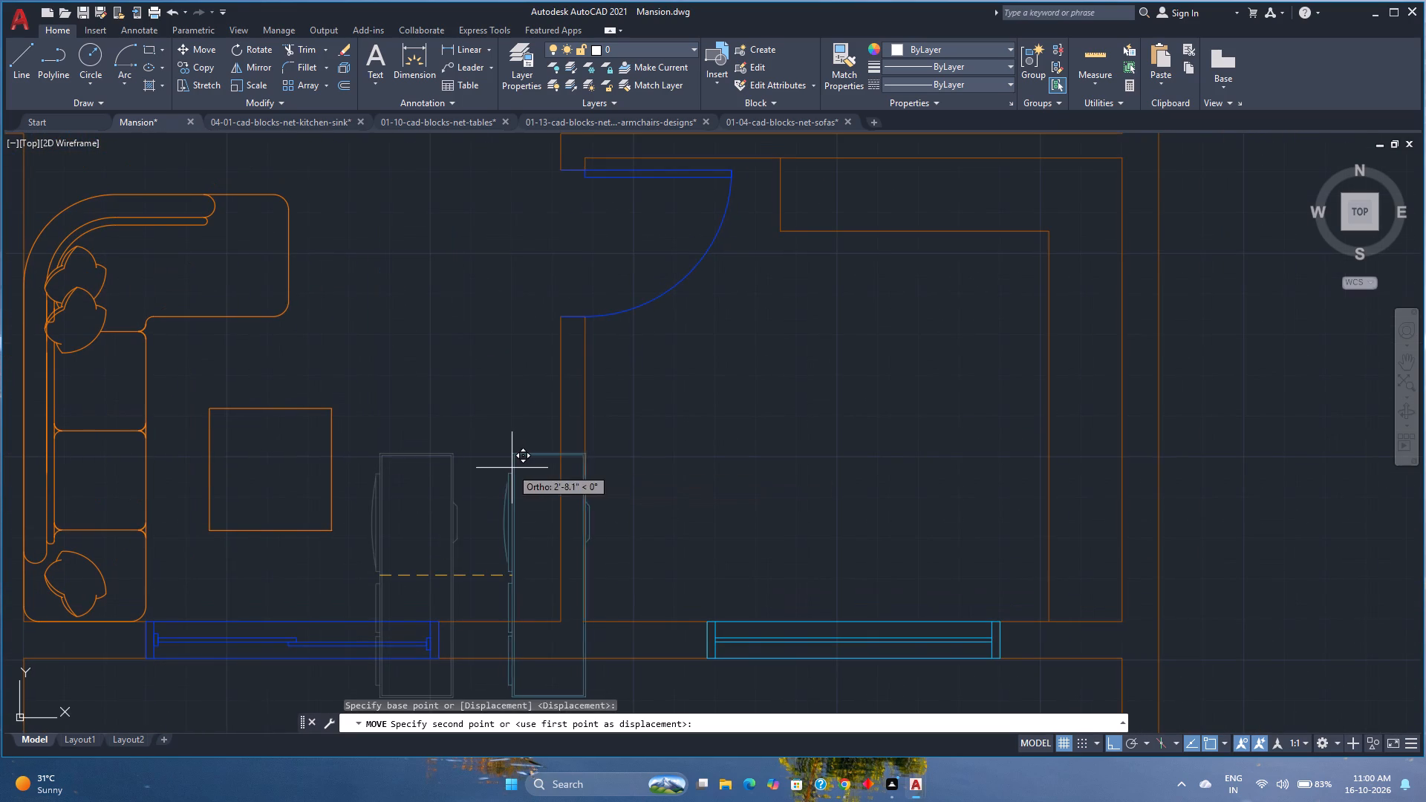
pyautogui.click(560, 470)
# Move the entertainment center west so its rear bracket meets the far face of the lounge's east wall.
pyautogui.click(639, 462)
pyautogui.click(629, 462)
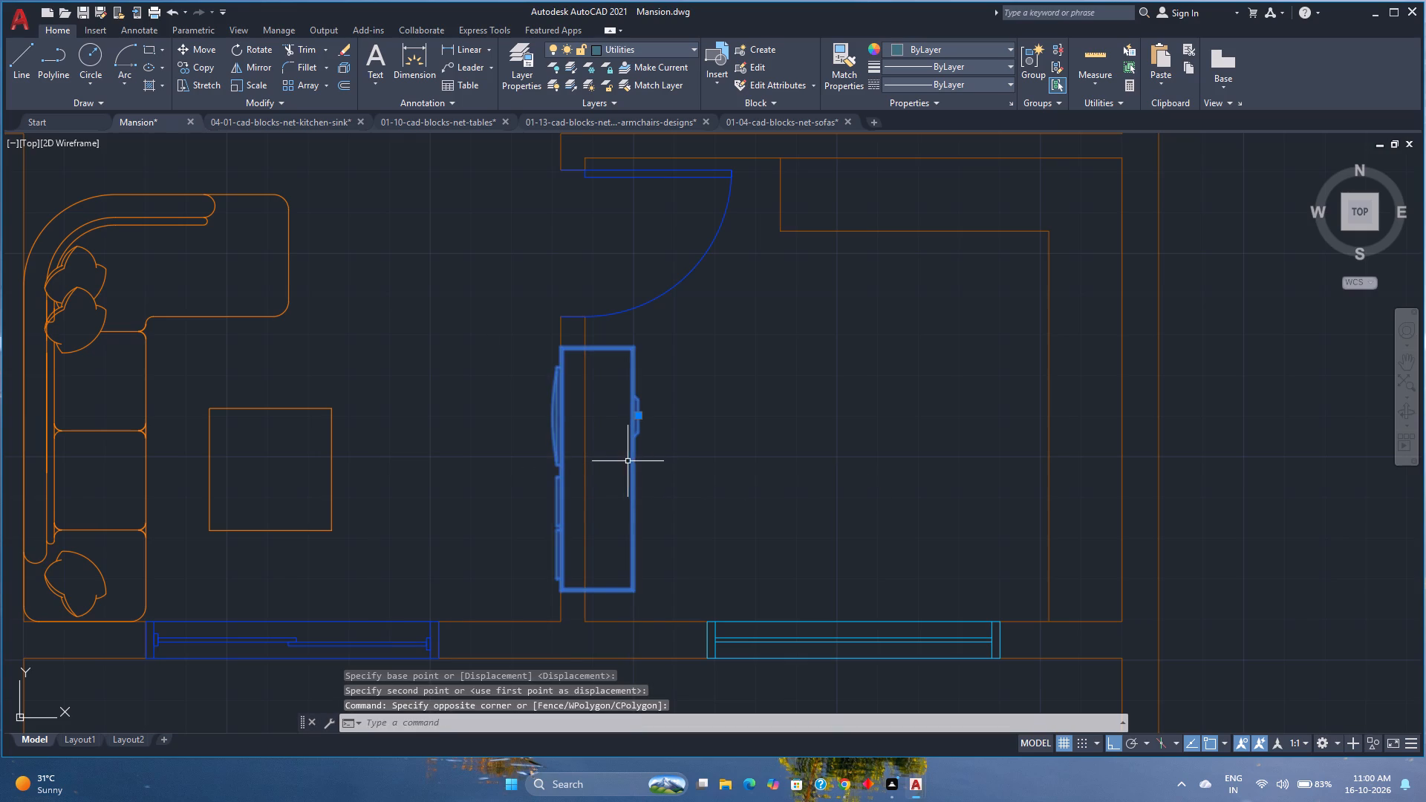
pyautogui.click(208, 44)
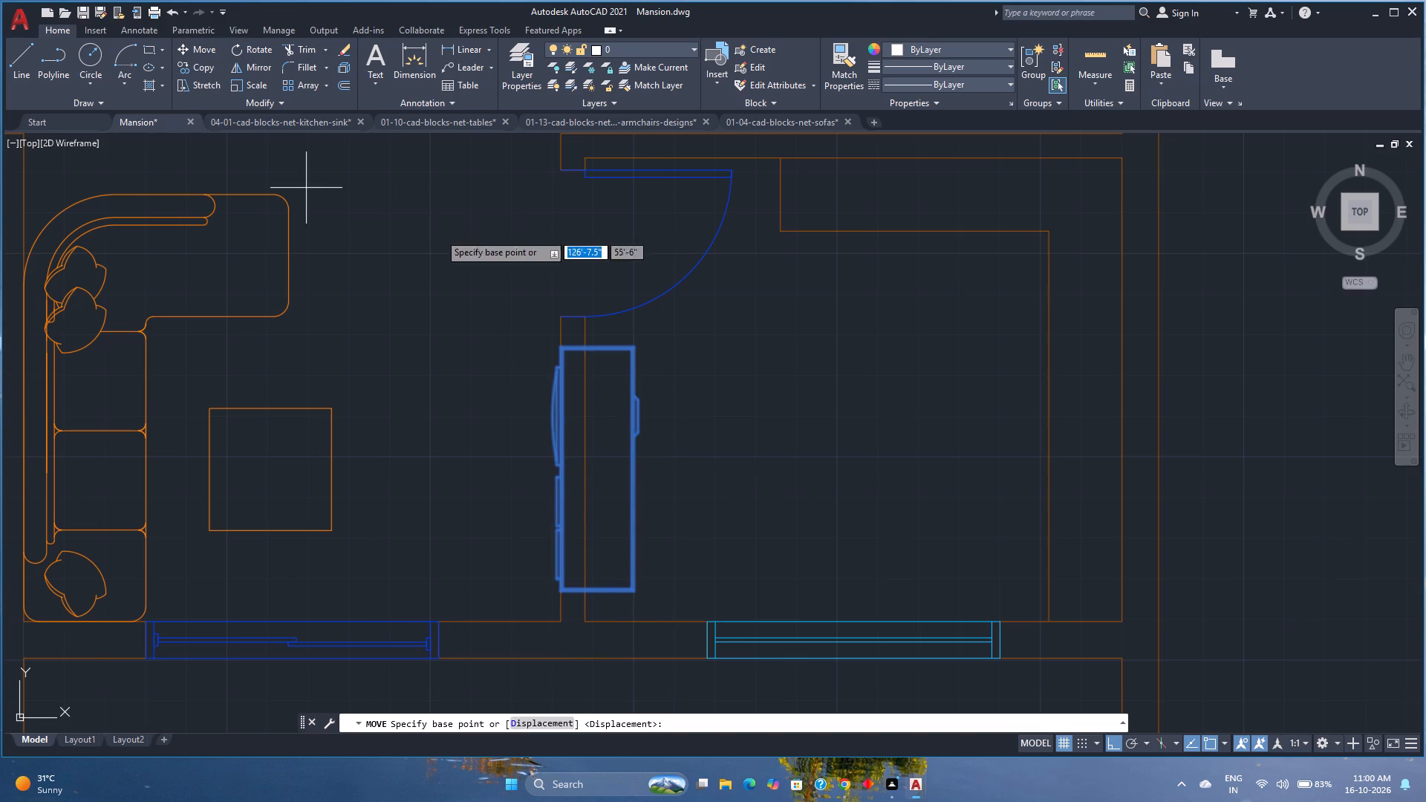
pyautogui.scroll(4, 641, 388)
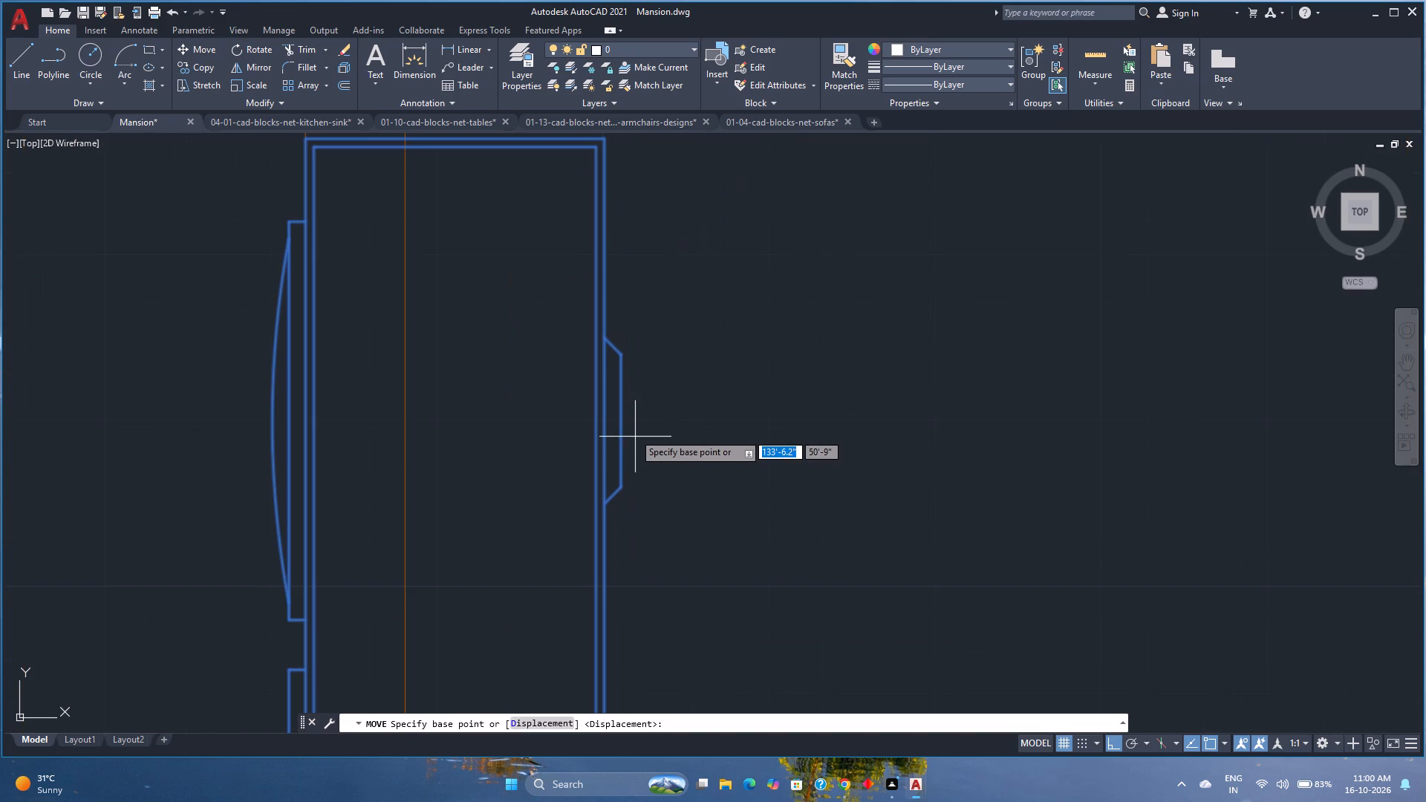
pyautogui.click(619, 423)
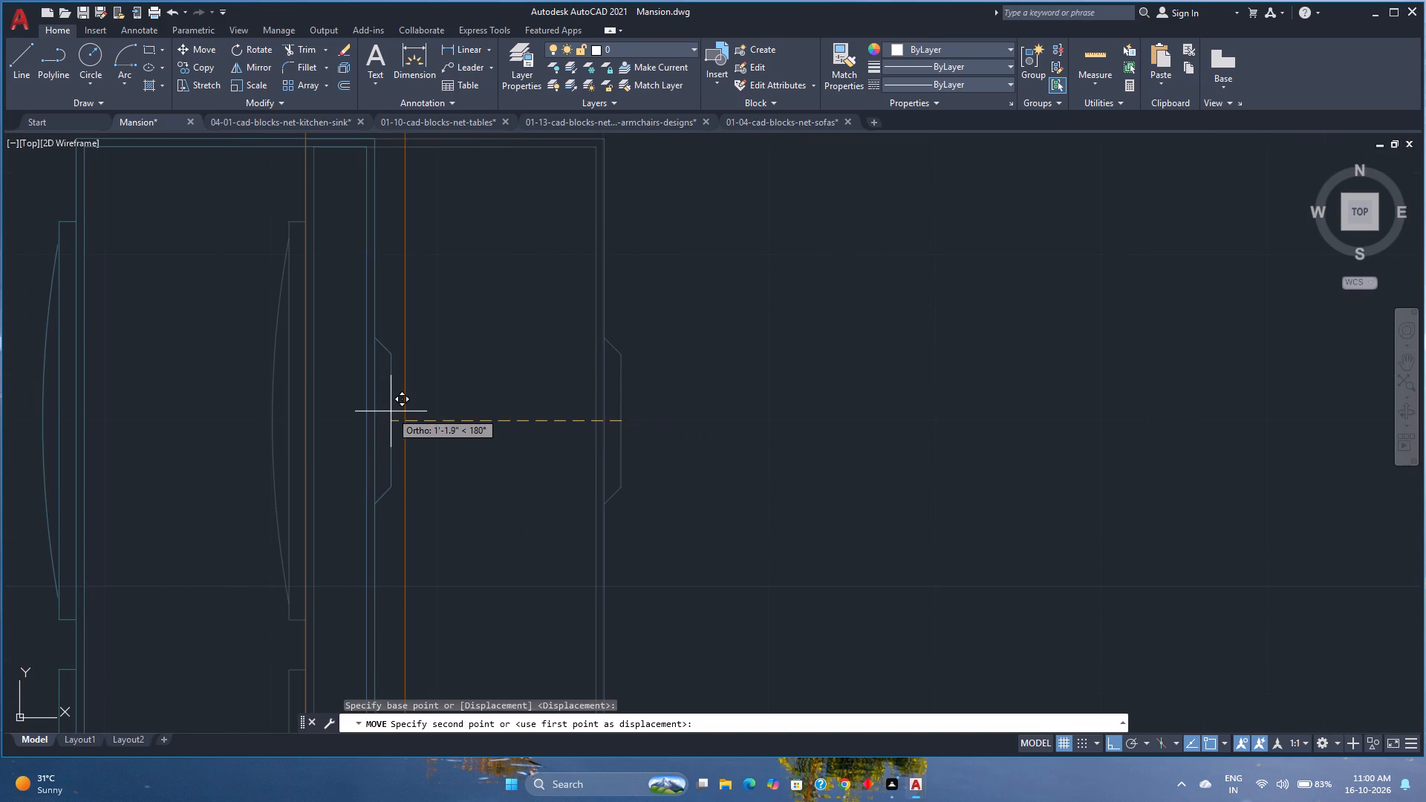
pyautogui.click(403, 417)
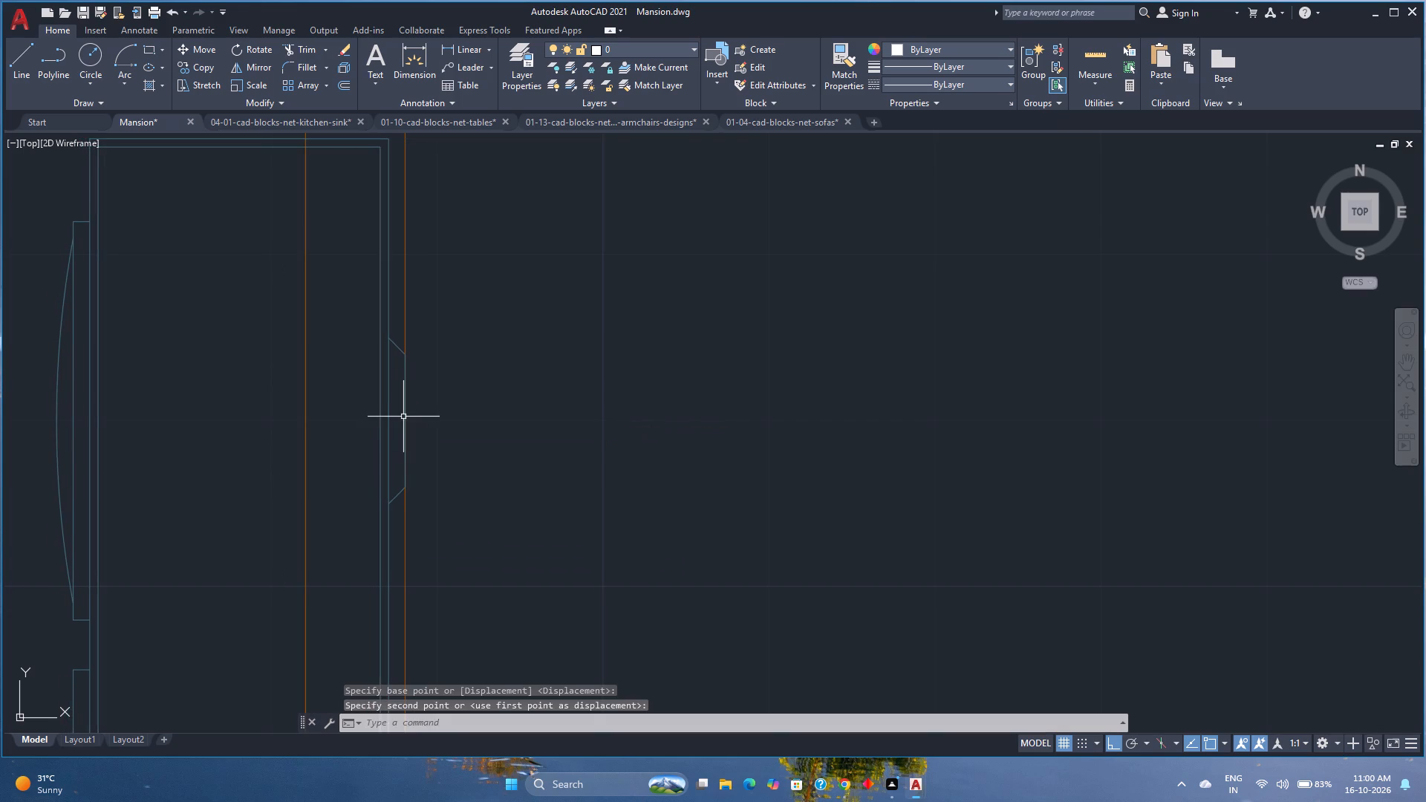
# Move the entertainment center 6 inches west so its rear bracket sits against the lounge-side face of the east wall.
pyautogui.scroll(-5, 403, 417)
pyautogui.scroll(2, 394, 437)
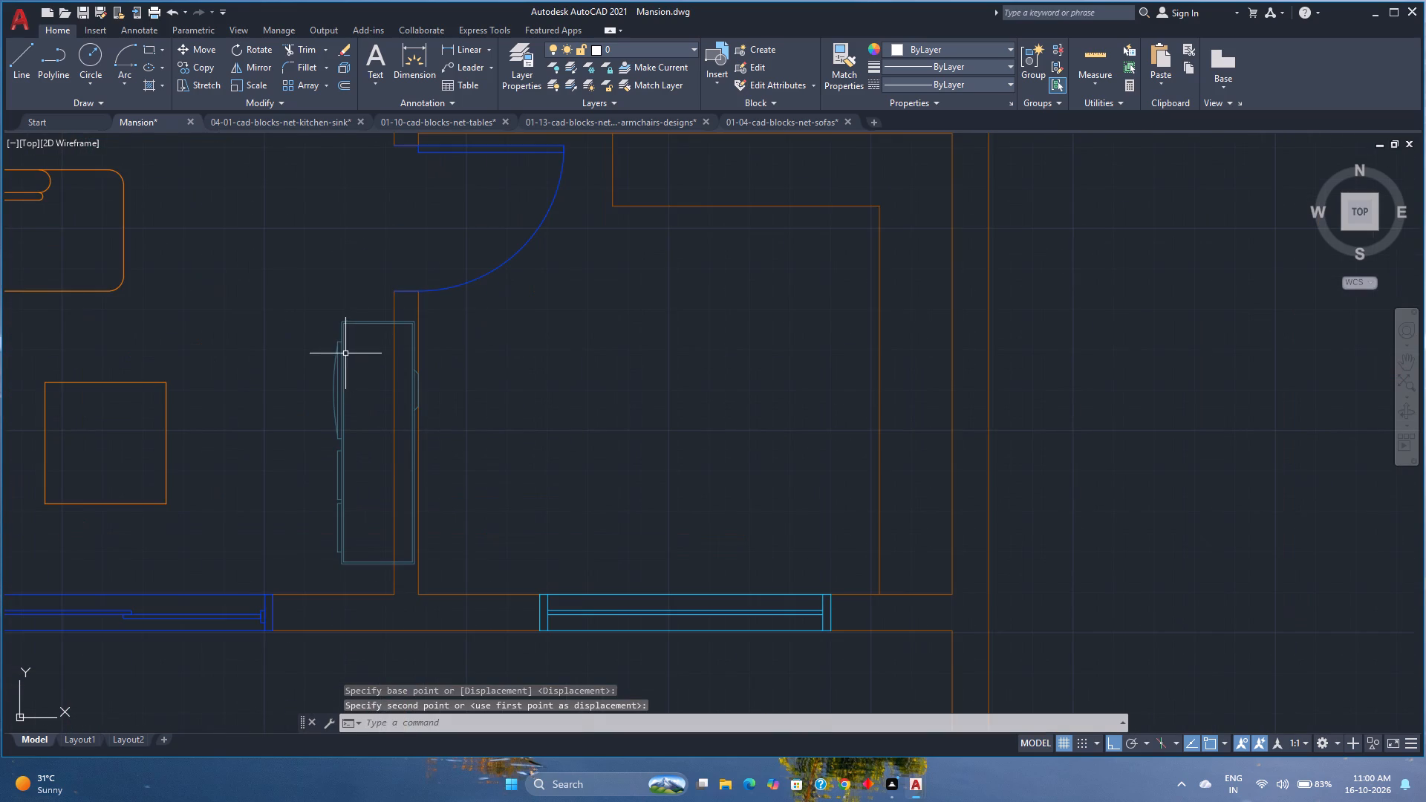
pyautogui.click(365, 320)
pyautogui.click(189, 44)
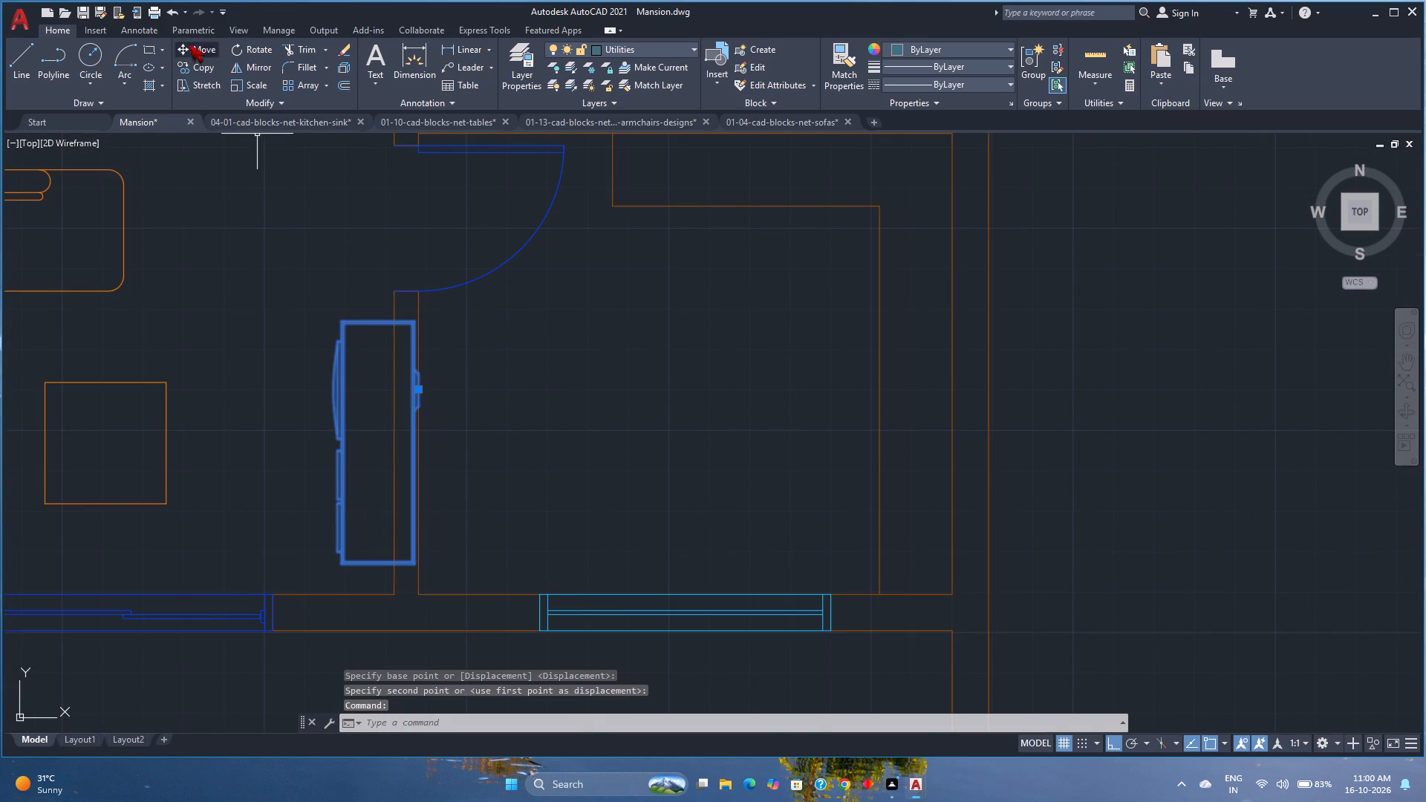
pyautogui.scroll(3, 415, 380)
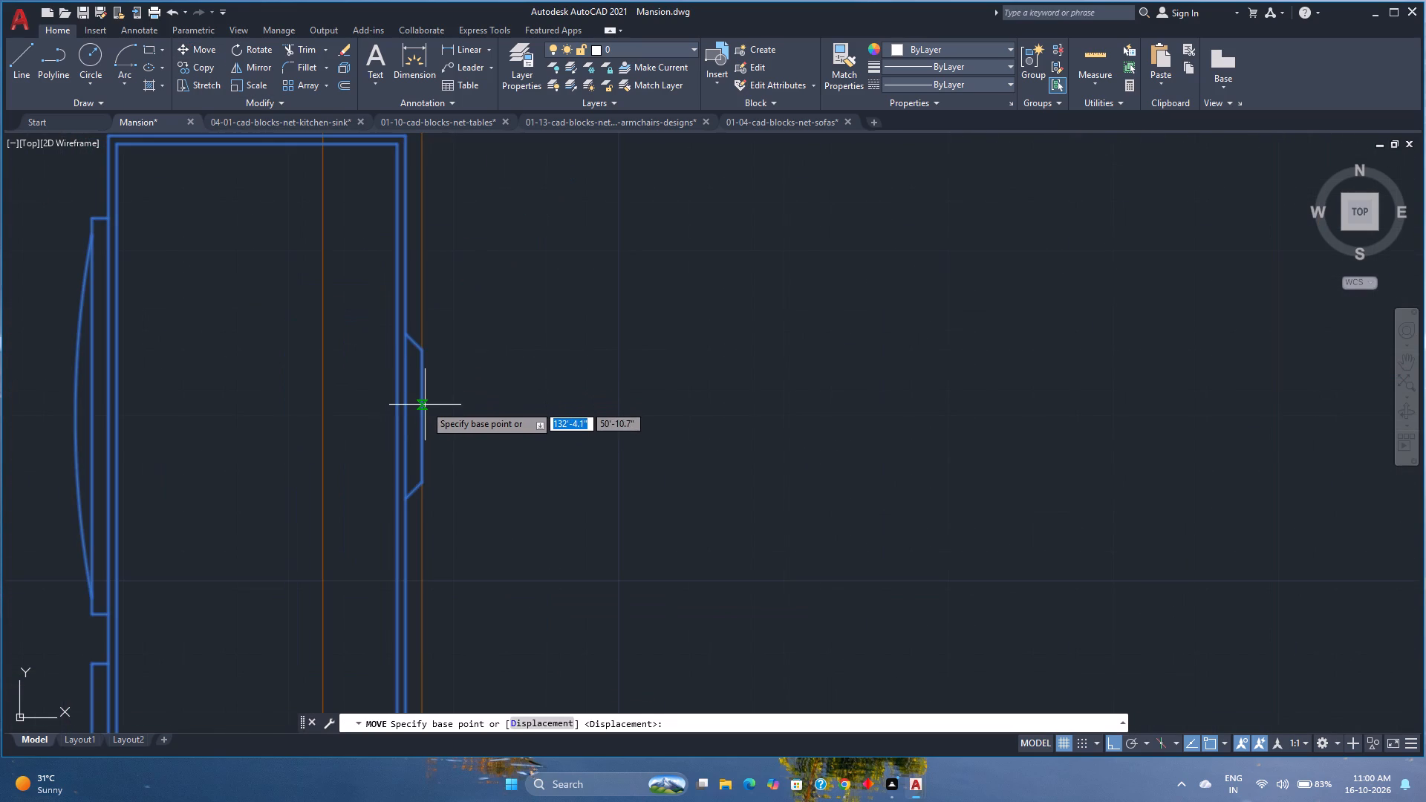
pyautogui.scroll(-2, 413, 382)
pyautogui.click(416, 398)
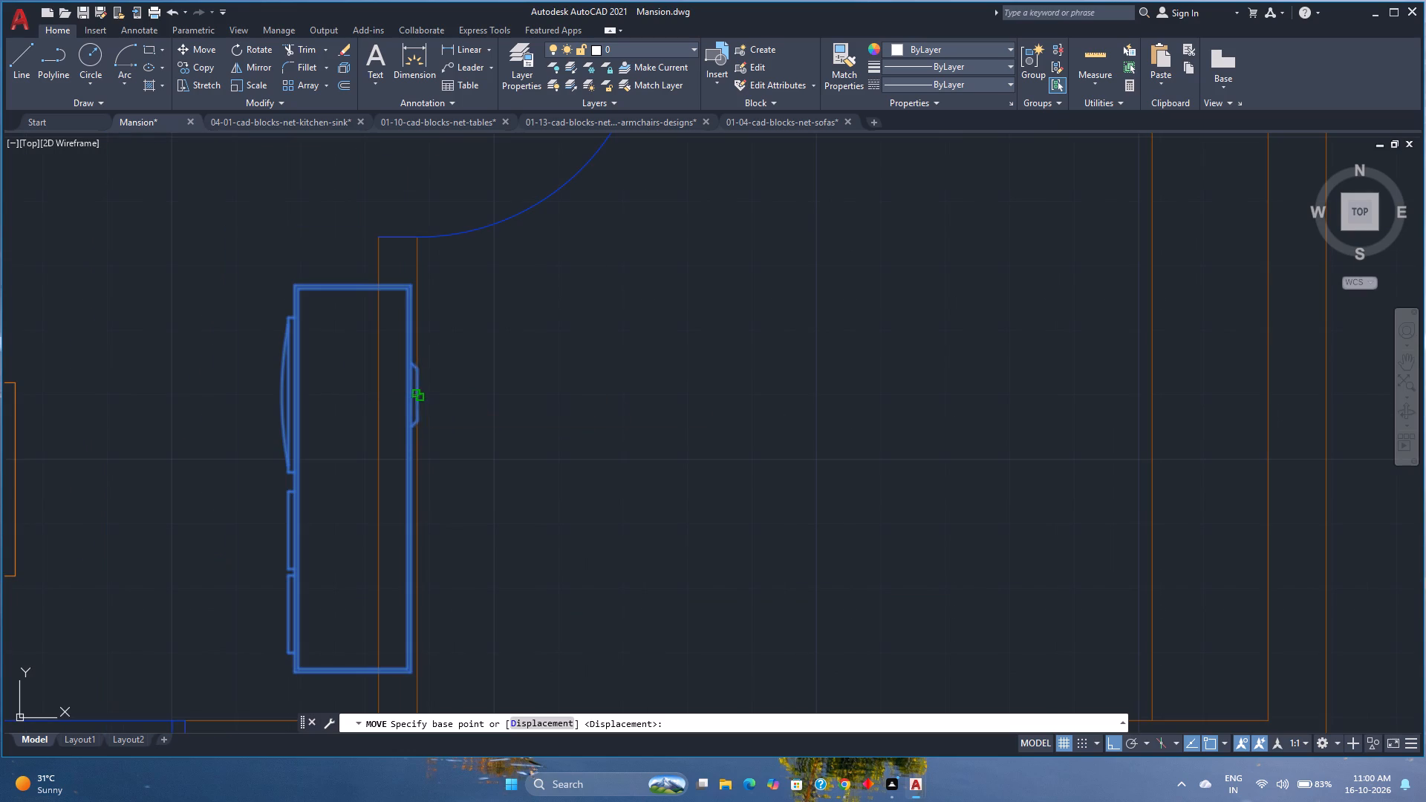
pyautogui.click(378, 393)
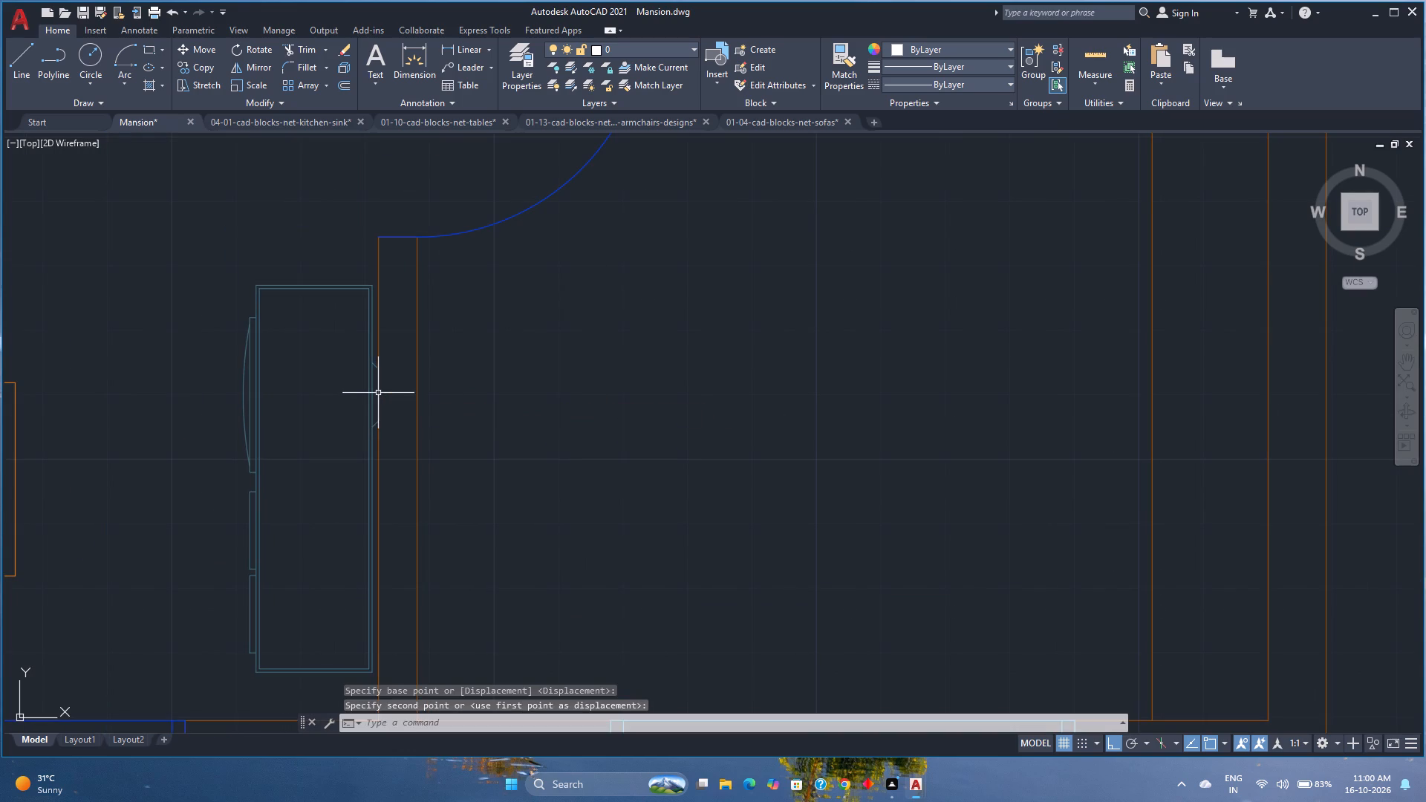
# Copy the lounge's entertainment center to the adjacent southwest bedroom, aligning the lounge's southeast inner corner with the bedroom's southeast inner corner.
pyautogui.scroll(-3, 339, 422)
pyautogui.moveTo(323, 422); pyautogui.dragTo(451, 405, button='middle')
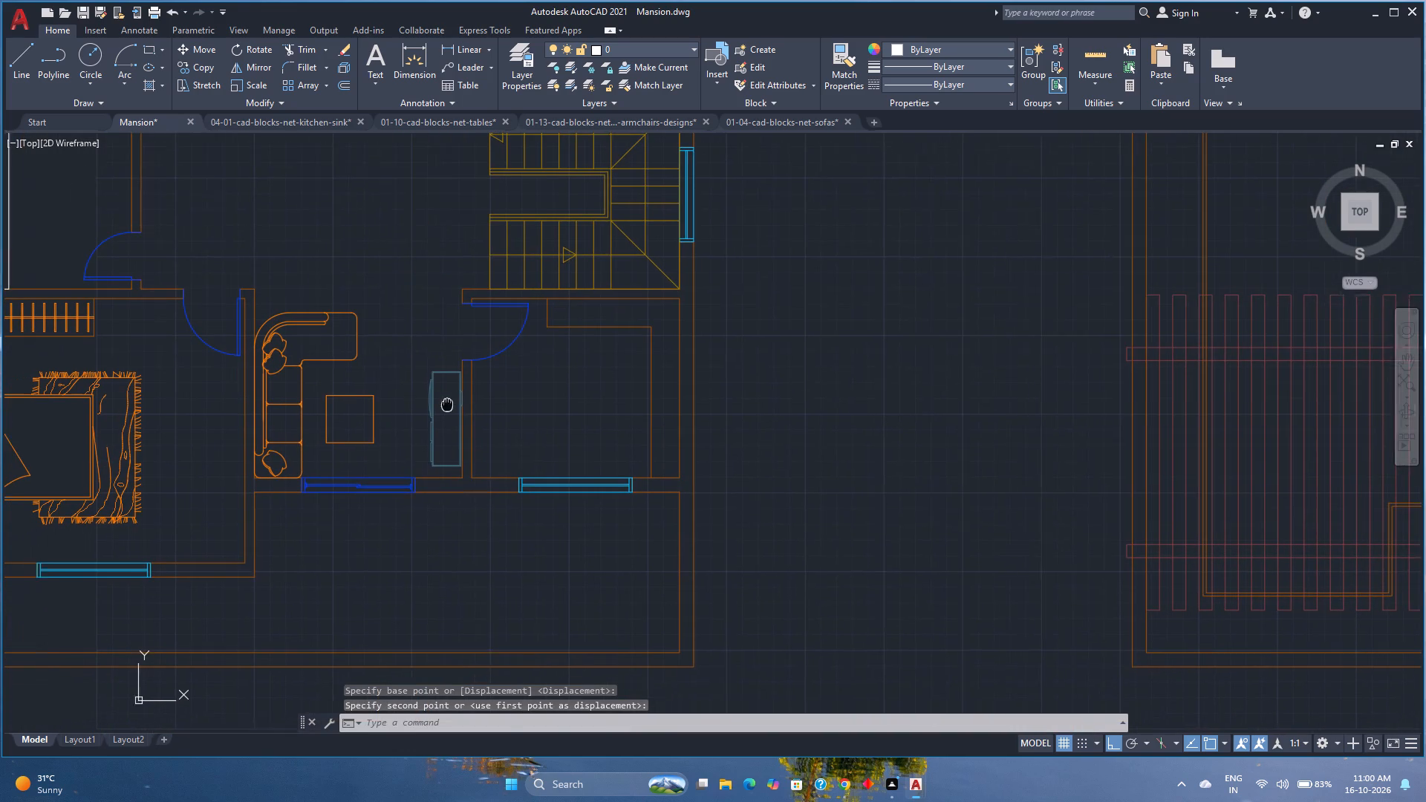
pyautogui.moveTo(451, 405); pyautogui.dragTo(458, 405, button='middle')
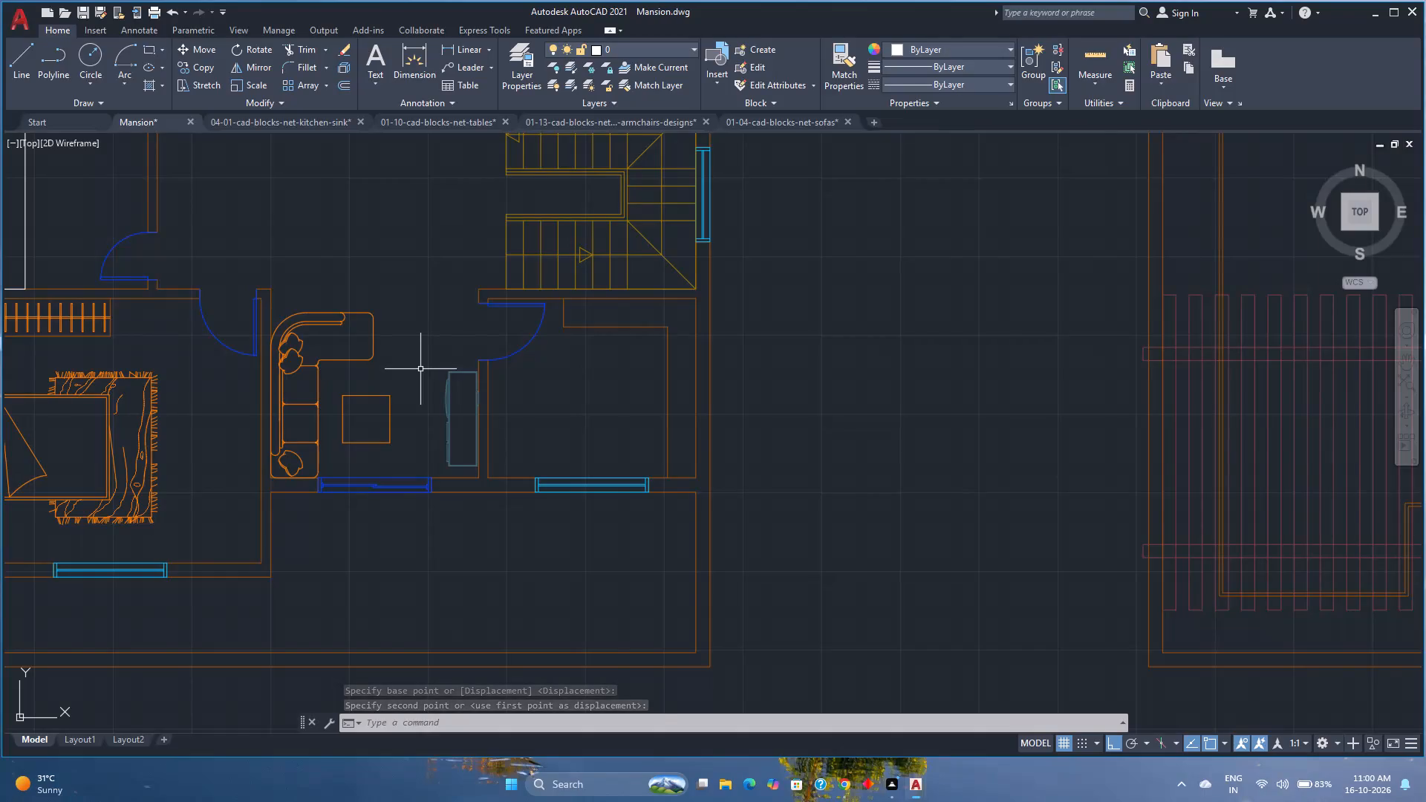
pyautogui.click(466, 475)
pyautogui.click(461, 465)
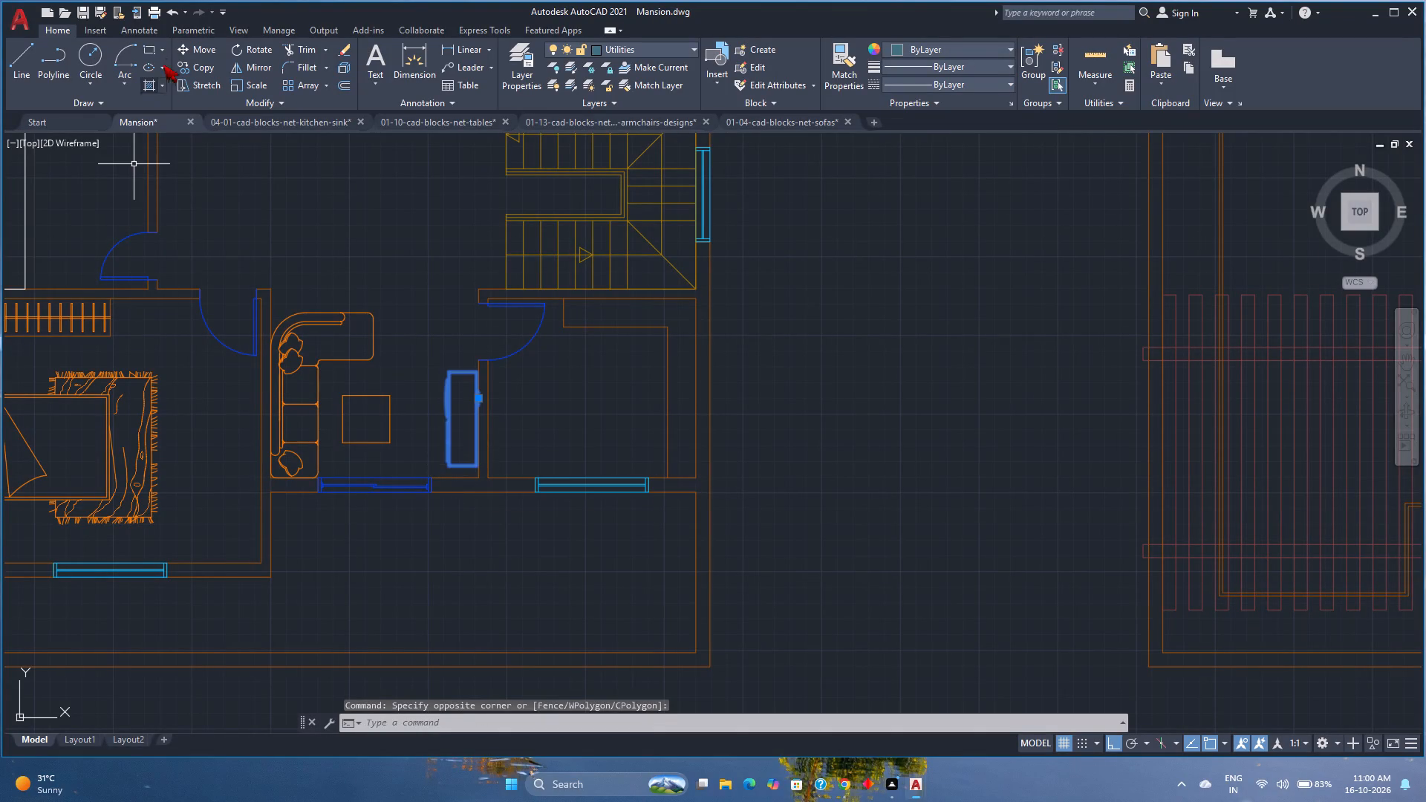
pyautogui.click(209, 71)
pyautogui.scroll(3, 463, 486)
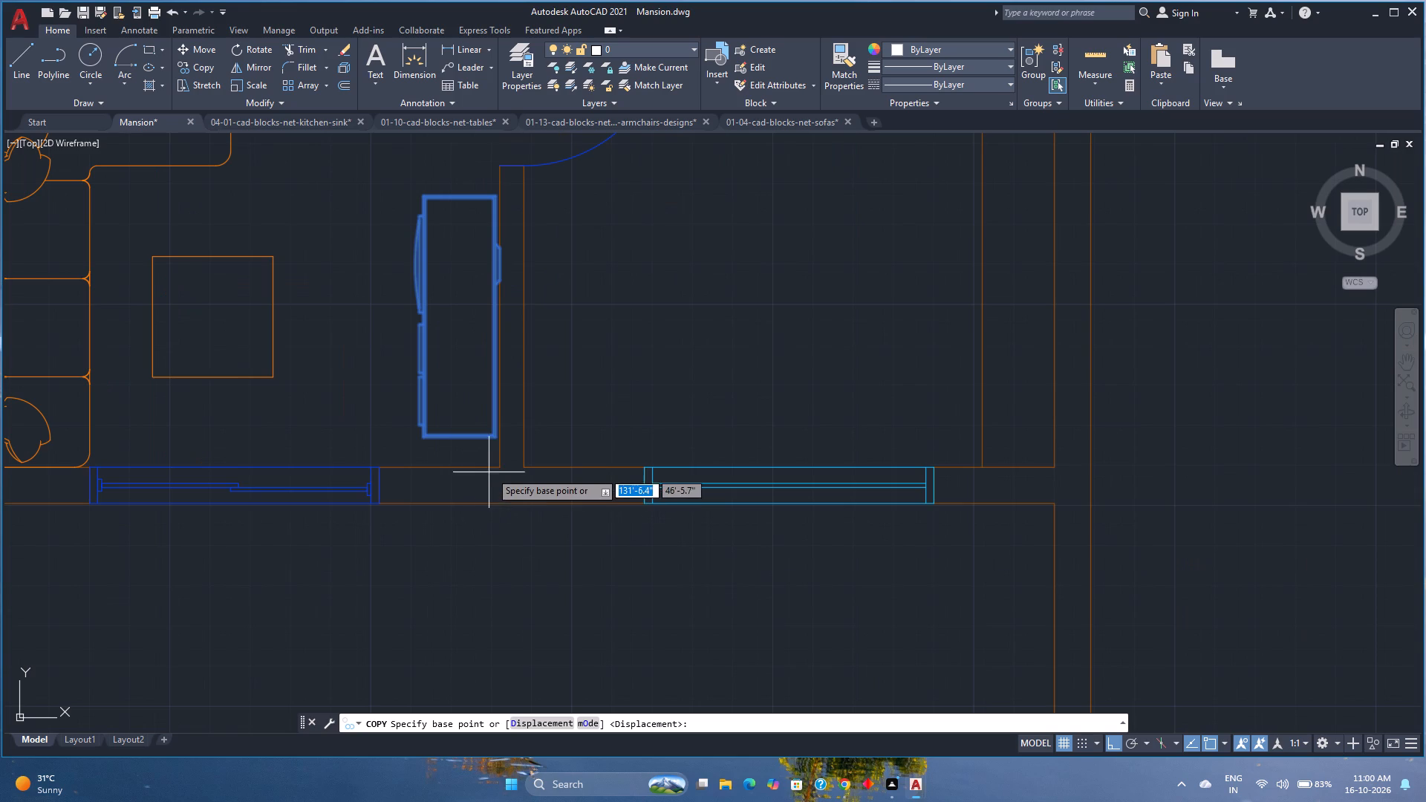
pyautogui.click(500, 469)
pyautogui.scroll(-3, 445, 457)
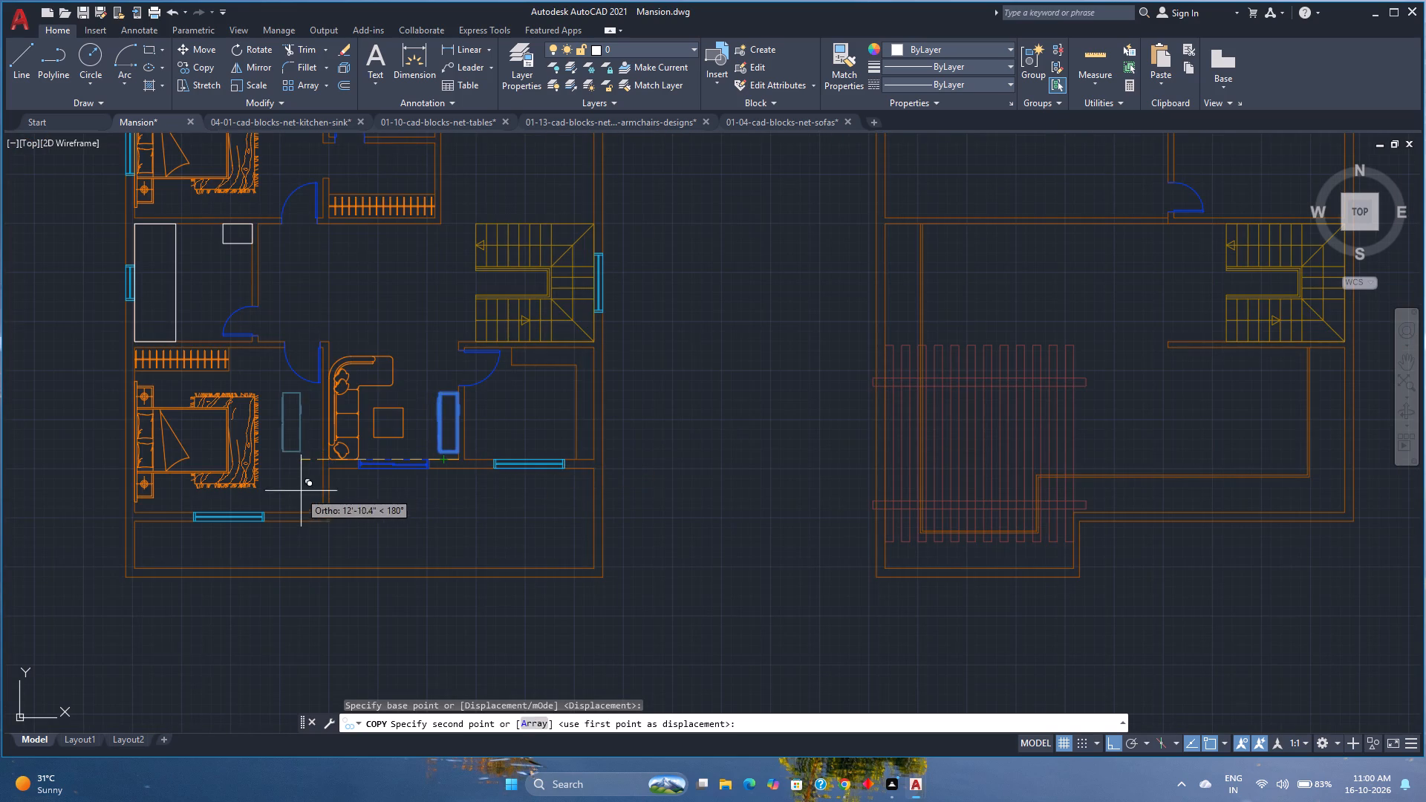
pyautogui.scroll(4, 308, 512)
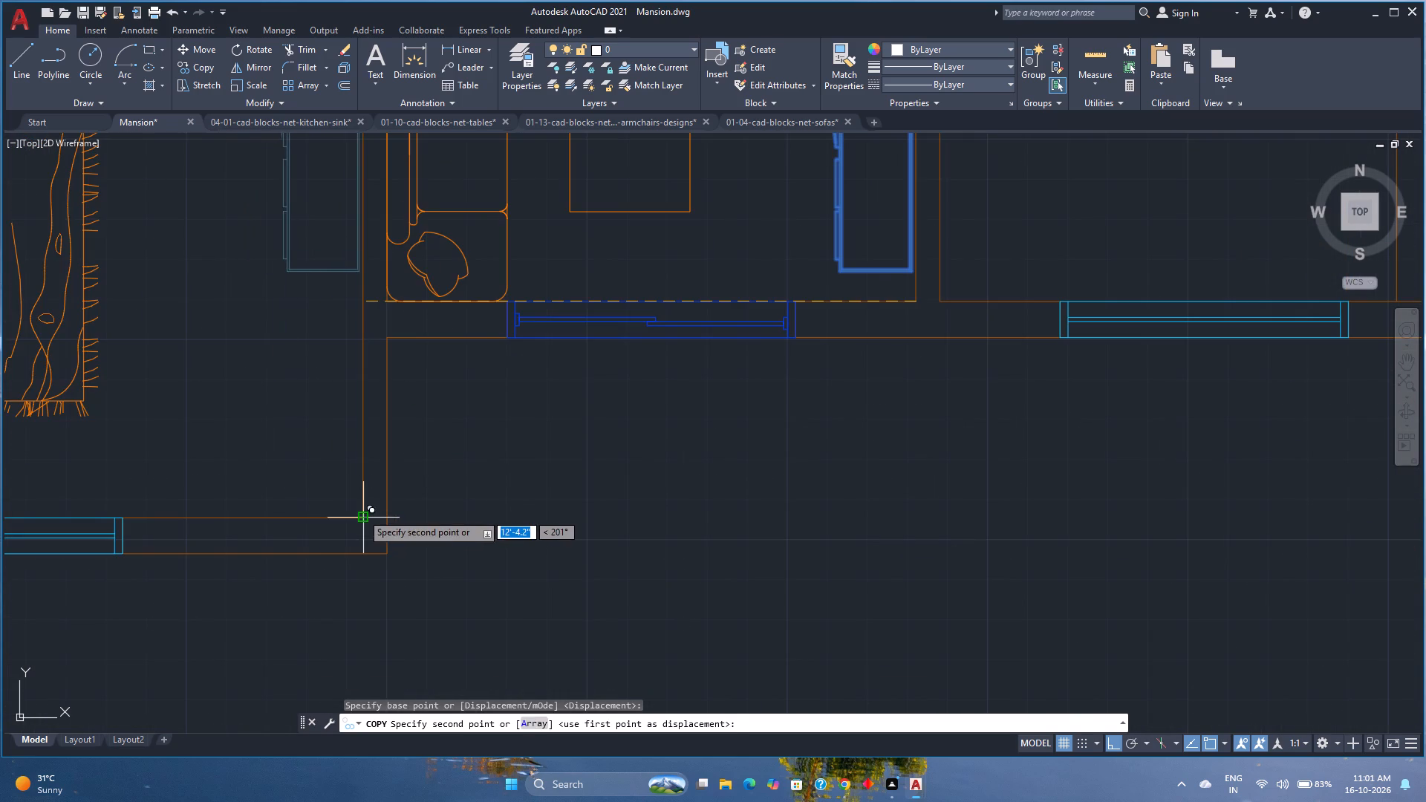
pyautogui.click(362, 513)
pyautogui.scroll(-2, 307, 458)
pyautogui.moveTo(307, 458); pyautogui.dragTo(342, 497, button='middle')
pyautogui.middleClick(342, 497)
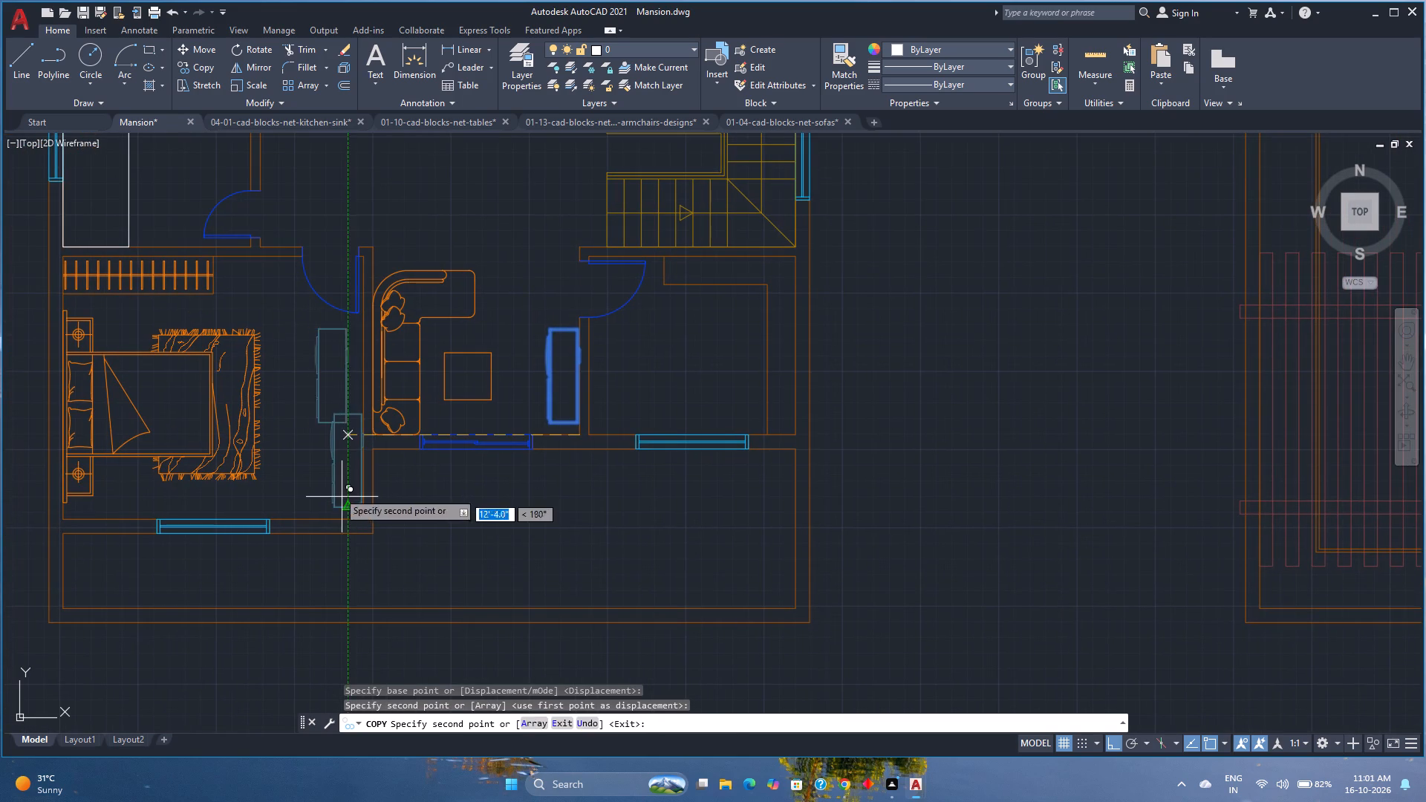
pyautogui.press('Escape')
# Open the Entertainment Center block definition for editing from the bedroom copy.
pyautogui.doubleClick(332, 460)
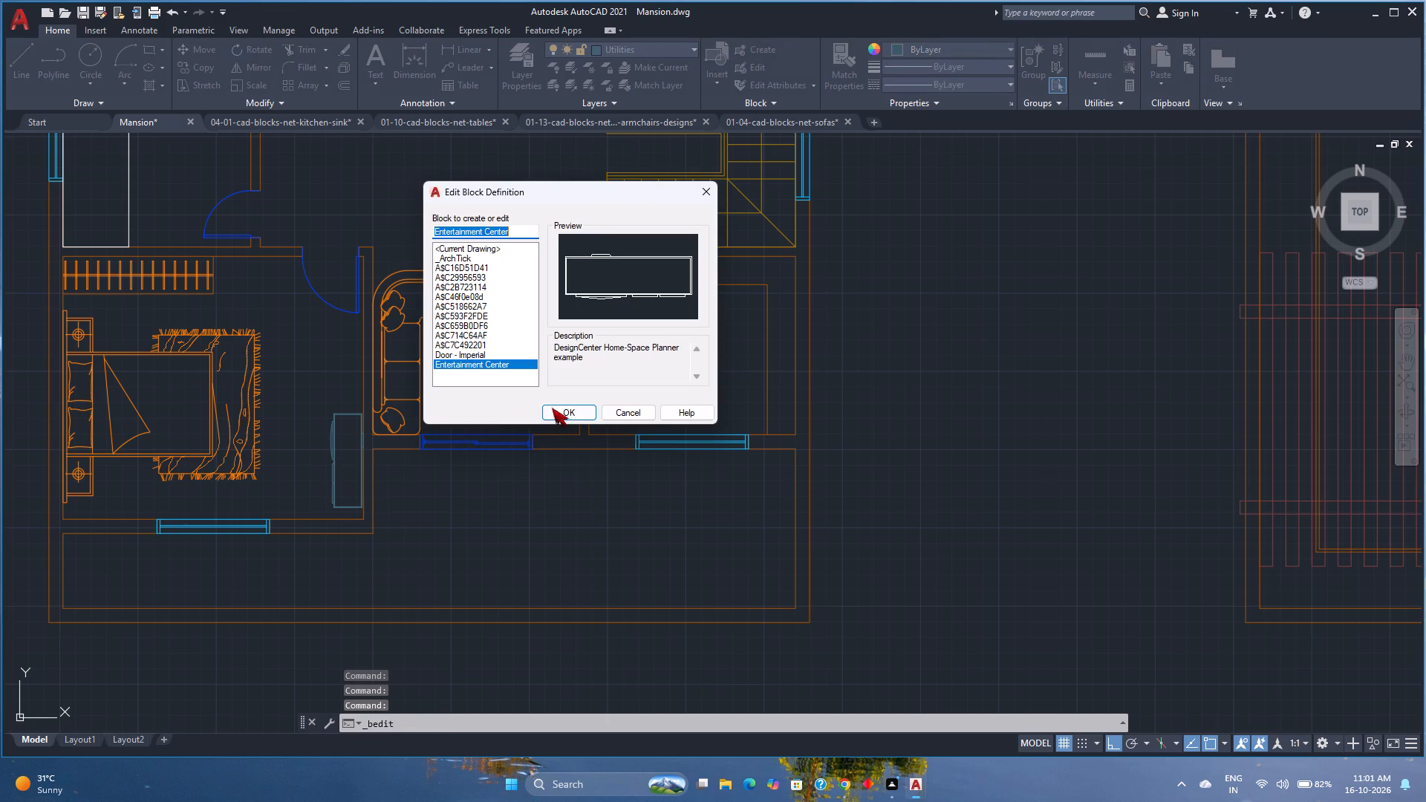
pyautogui.click(559, 412)
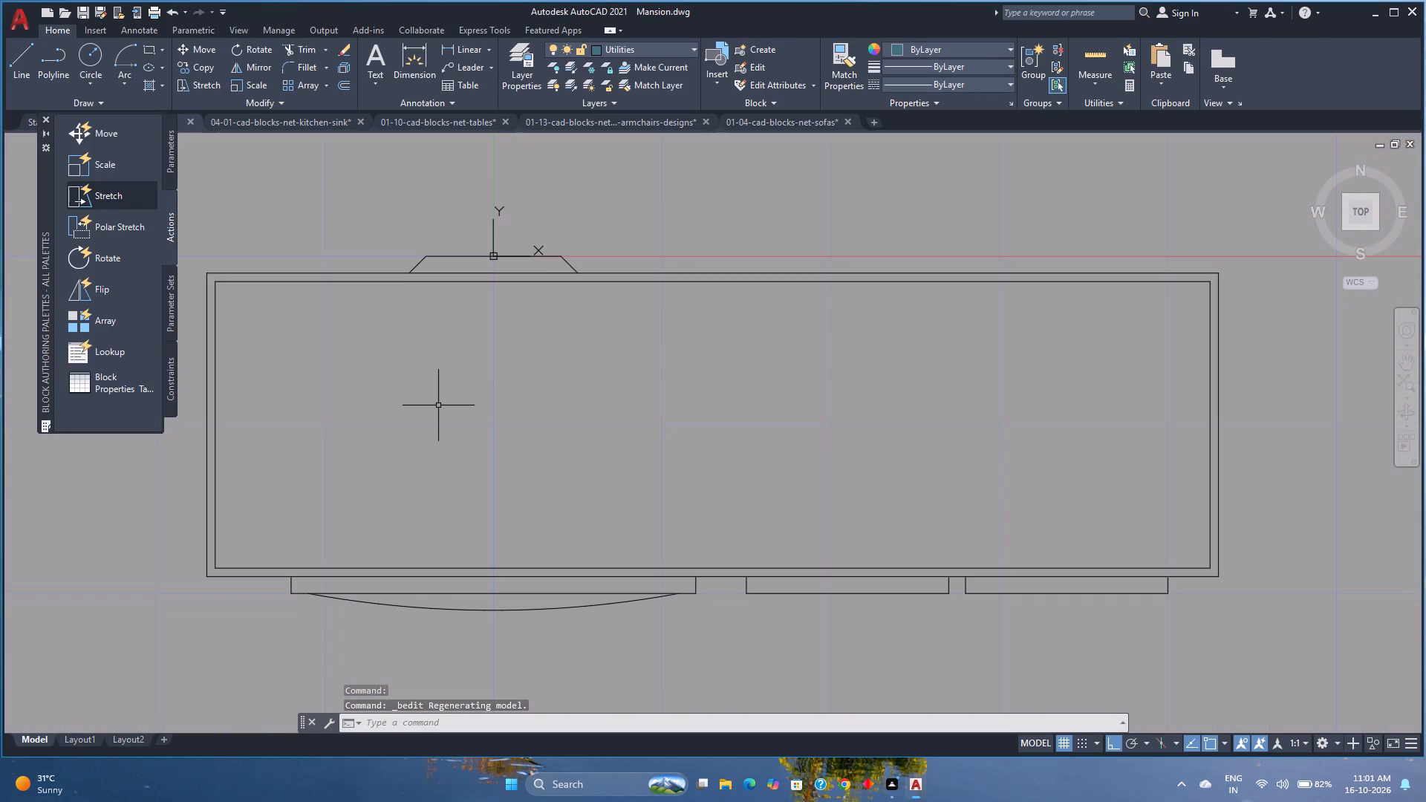
pyautogui.scroll(-2, 326, 385)
pyautogui.moveTo(327, 385); pyautogui.dragTo(339, 388, button='middle')
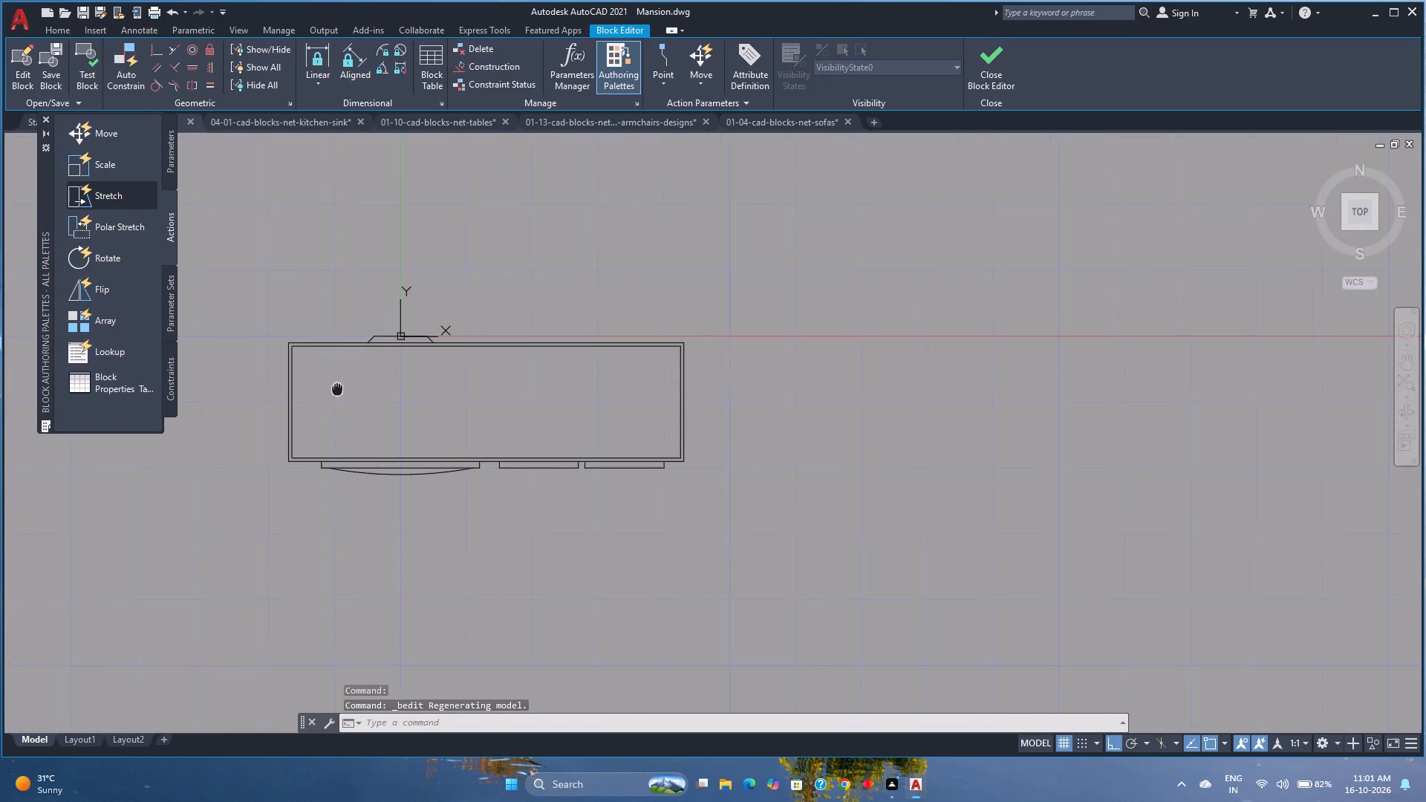
pyautogui.moveTo(339, 388); pyautogui.dragTo(459, 426, button='middle')
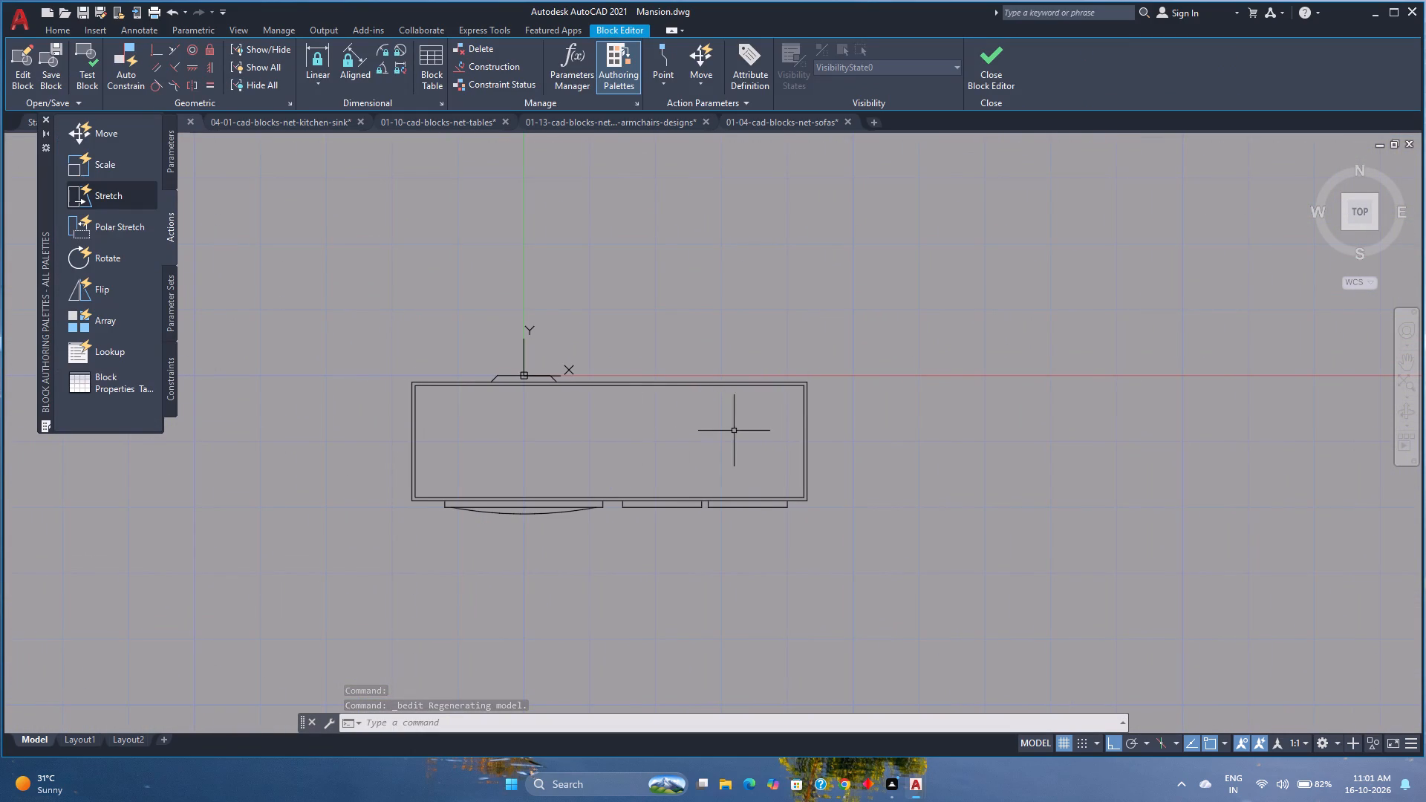
# Move the two short end lines at the cabinet outline's east end 1'6" outward along X.
pyautogui.click(814, 434)
pyautogui.click(764, 434)
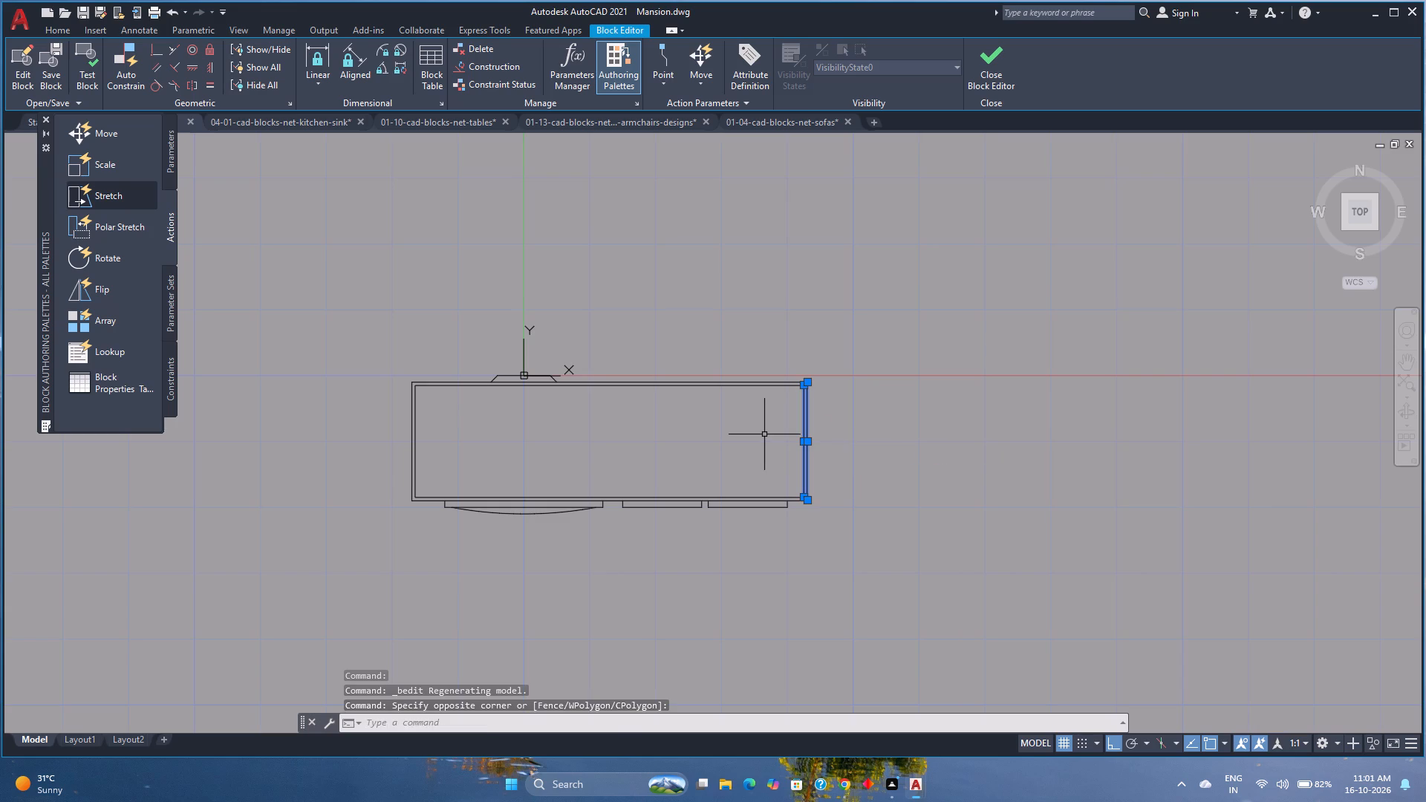
pyautogui.press('m')
pyautogui.press('Return')
pyautogui.scroll(2, 813, 385)
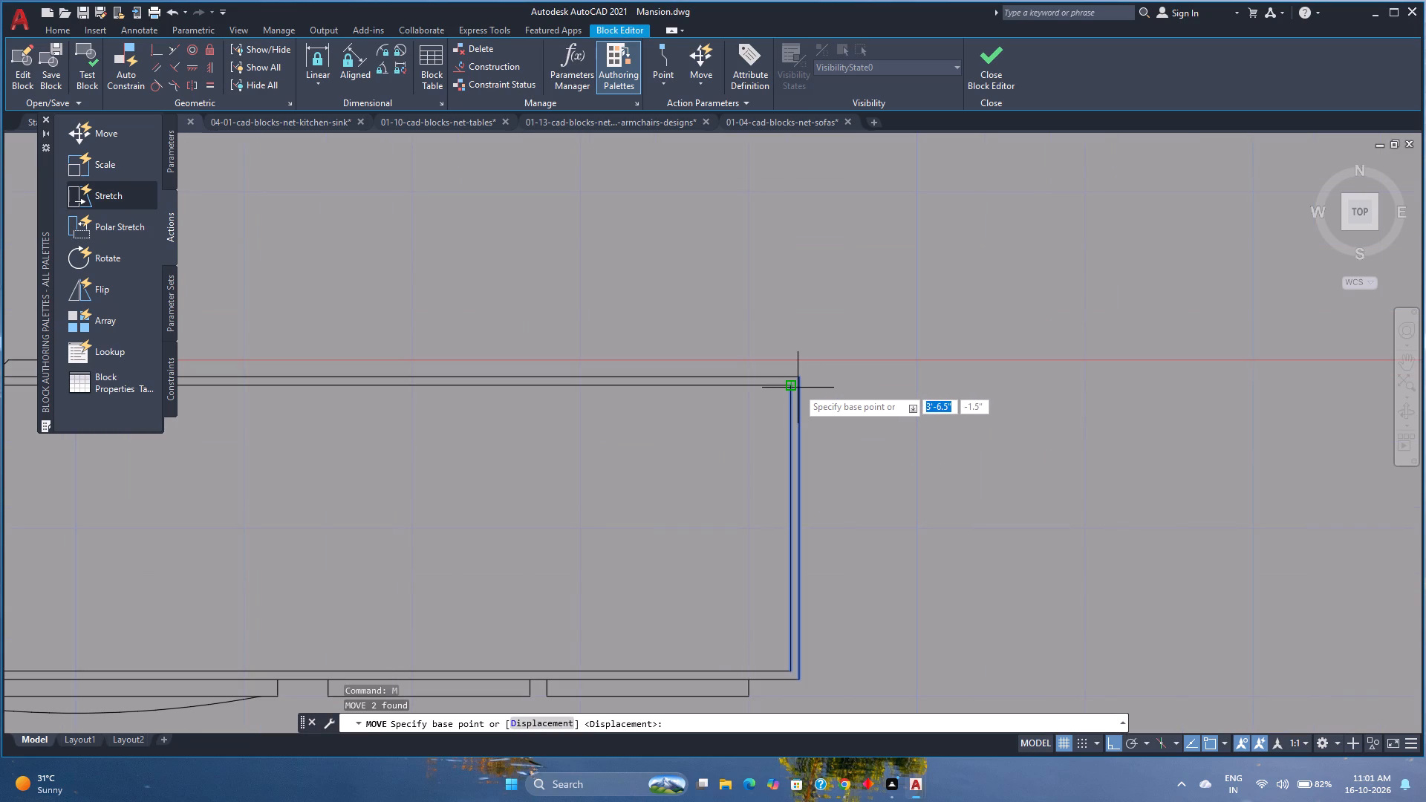
pyautogui.click(798, 388)
pyautogui.scroll(-2, 959, 389)
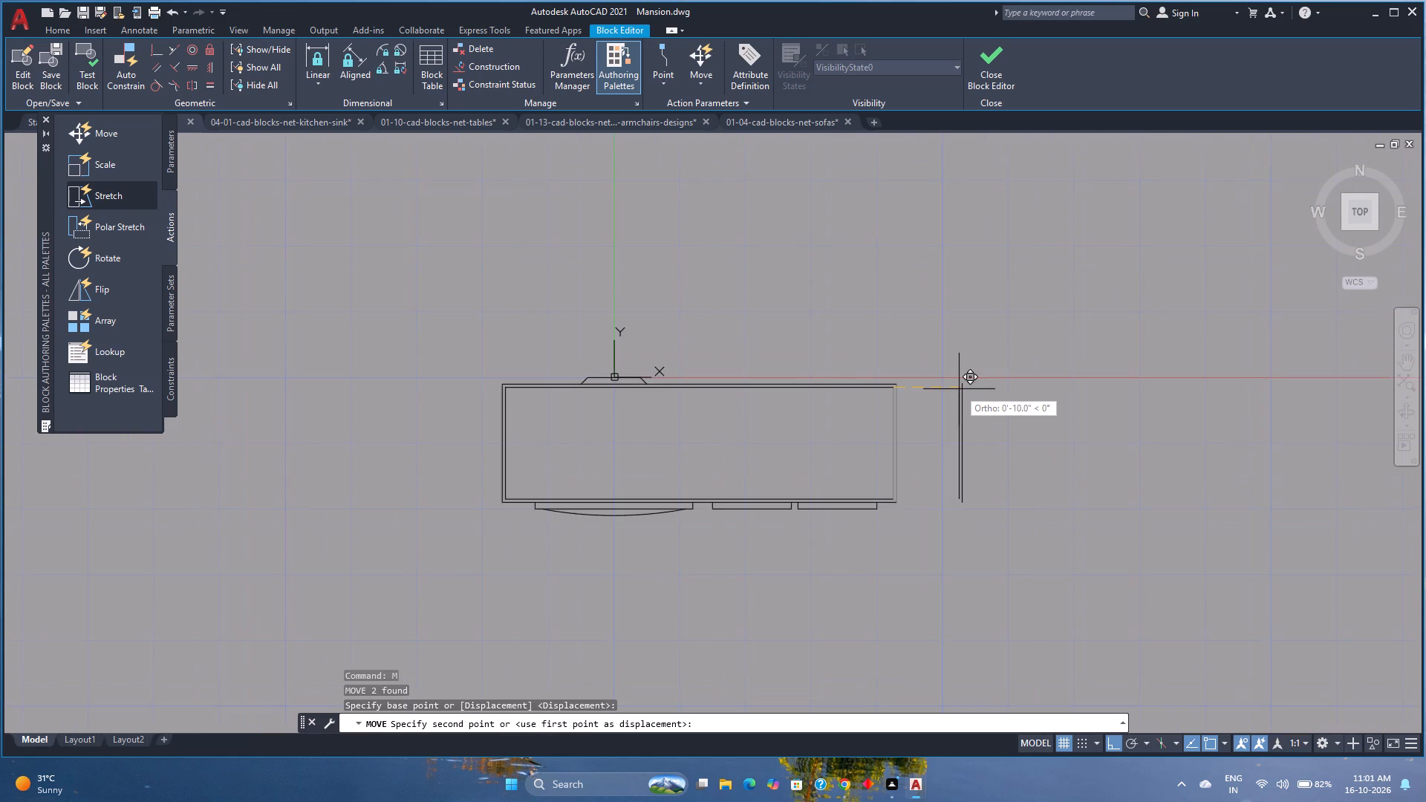
pyautogui.scroll(-1, 959, 389)
pyautogui.moveTo(959, 389); pyautogui.dragTo(726, 409, button='middle')
pyautogui.middleClick(726, 409)
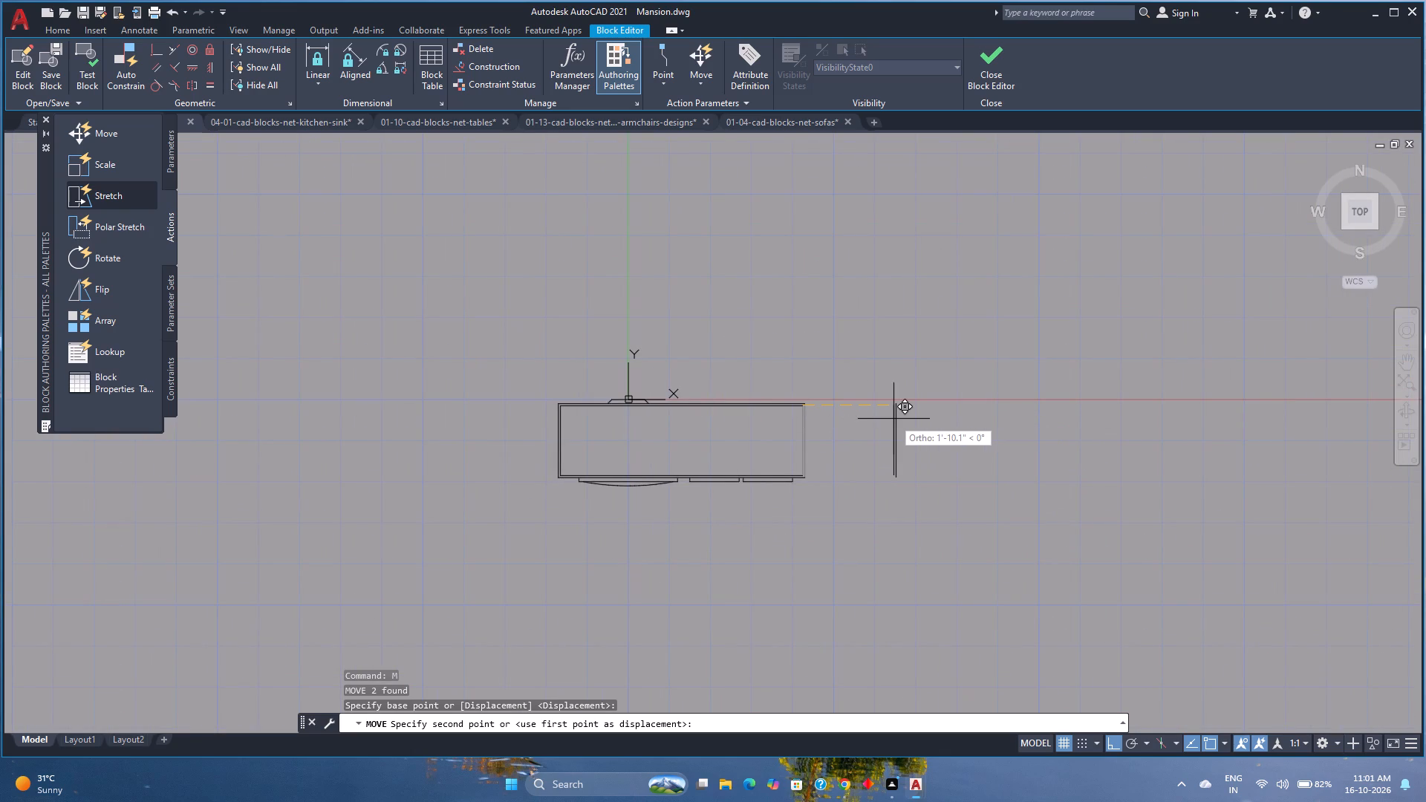
pyautogui.write('1\'6"')
pyautogui.press('Return')
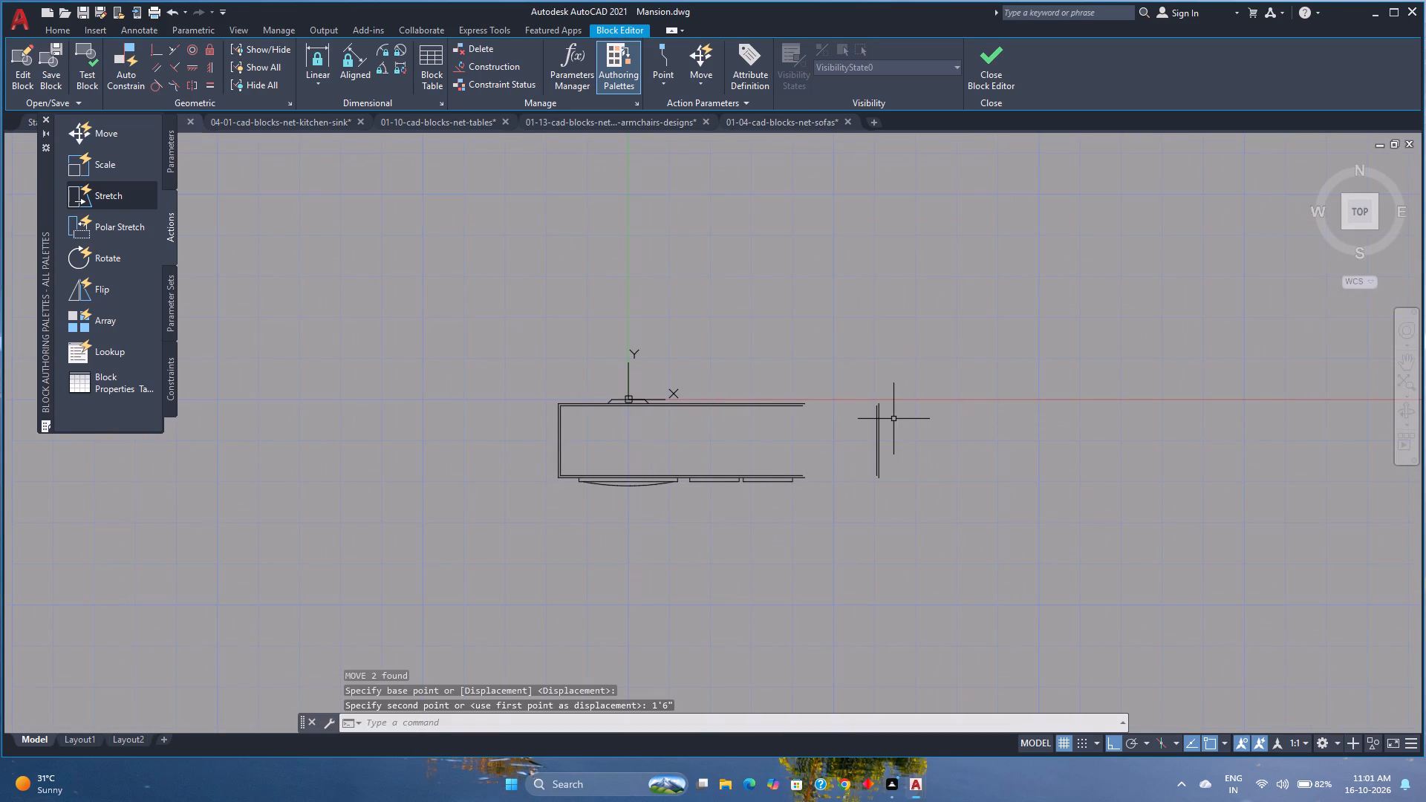
# Extend the cabinet's inner and outer long edge lines to the relocated east end lines.
pyautogui.write('ex')
pyautogui.press('Return')
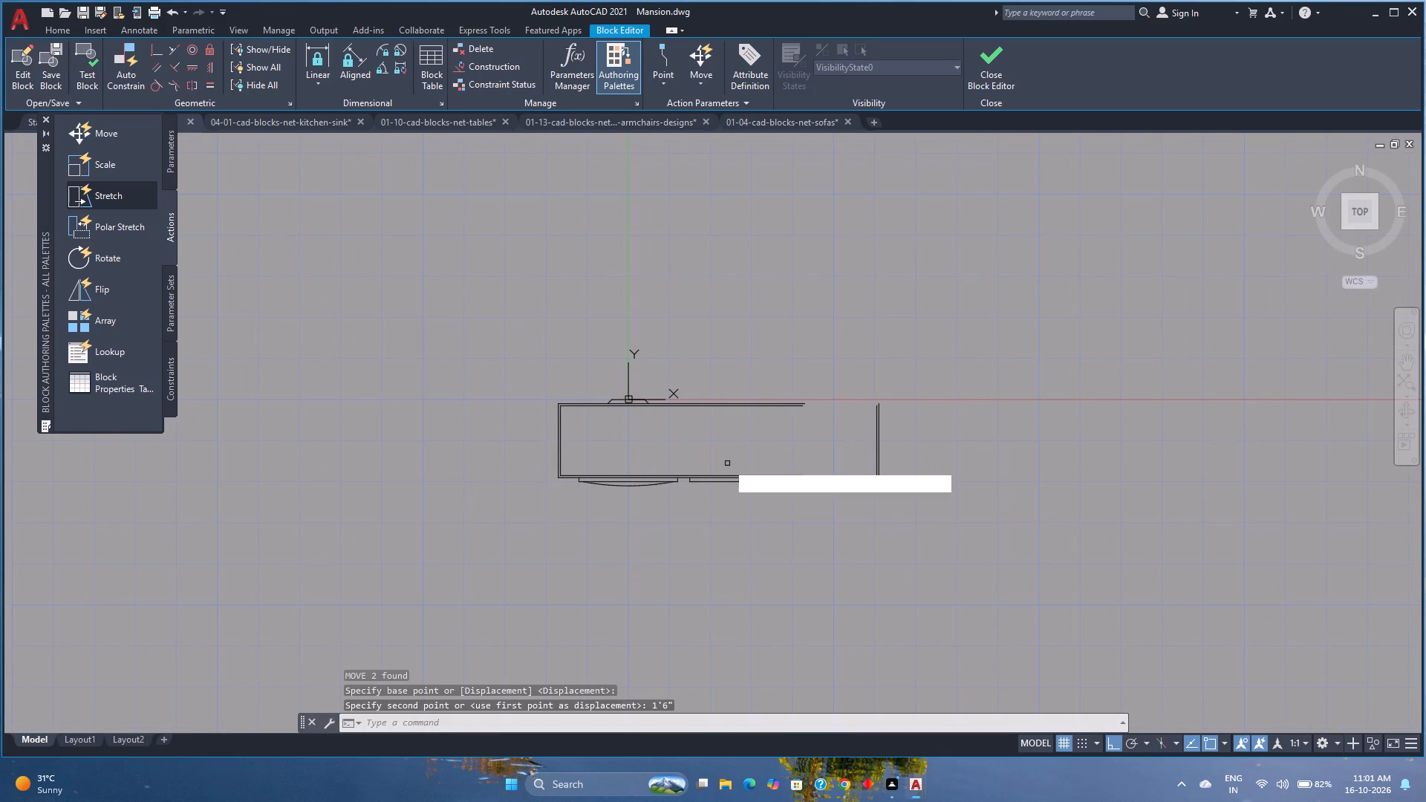
pyautogui.scroll(1, 780, 430)
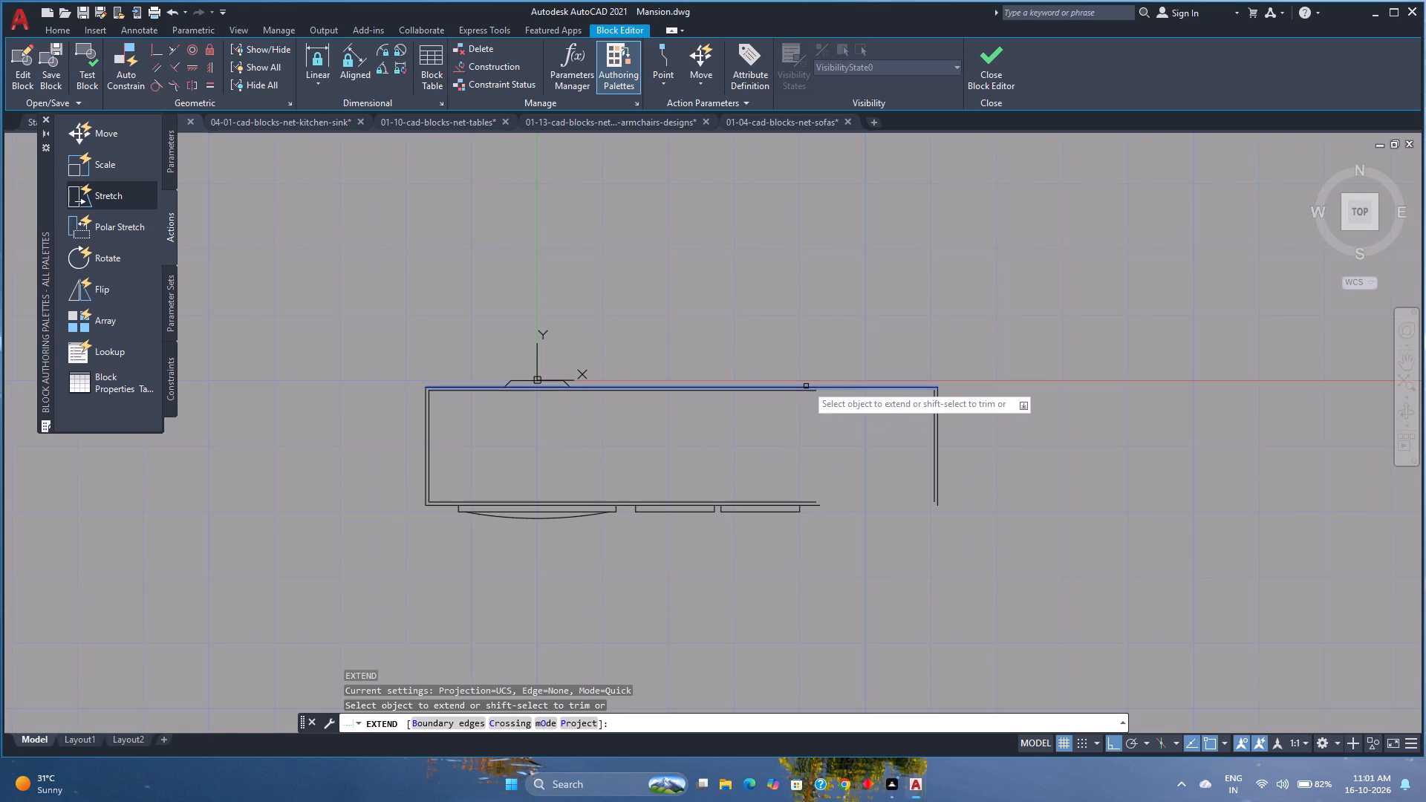
pyautogui.click(807, 385)
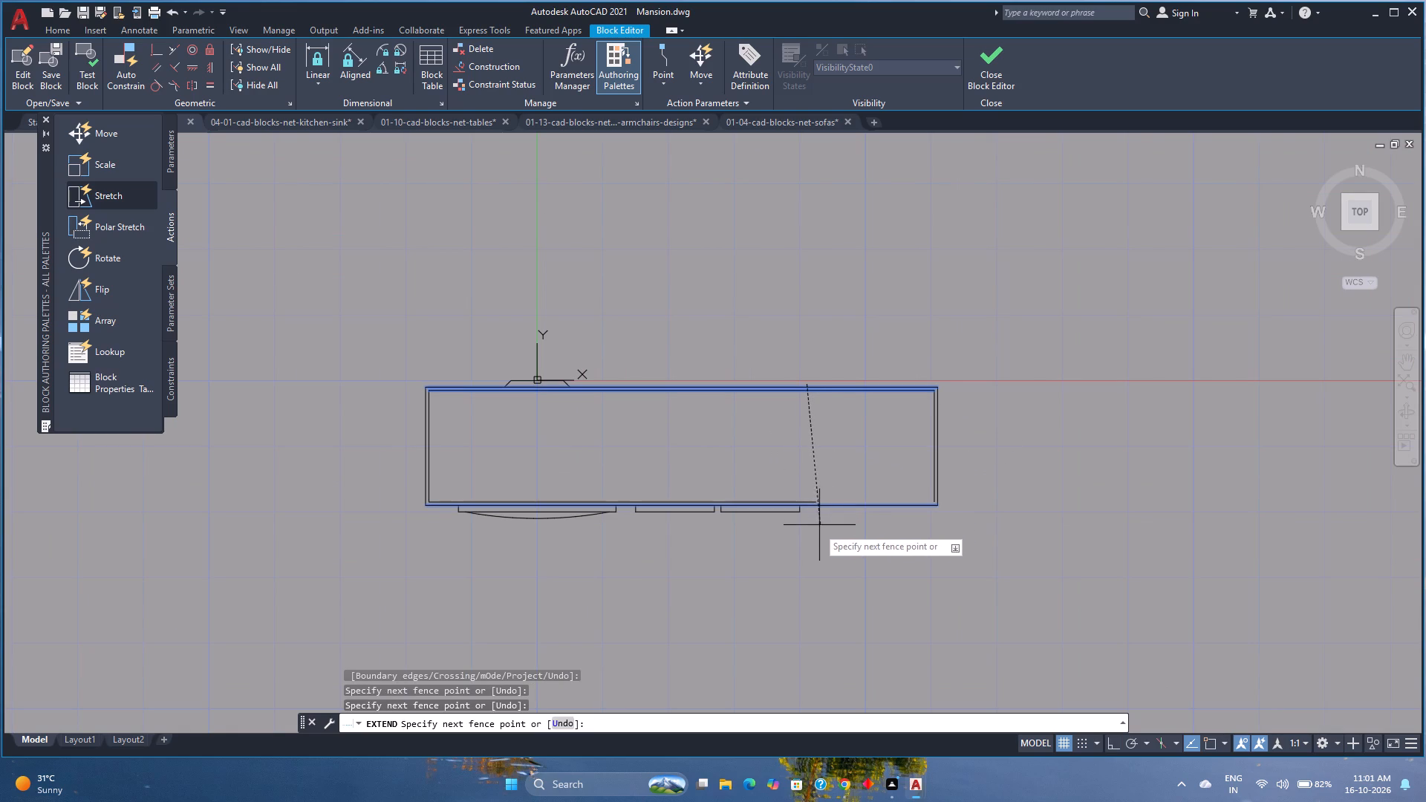
pyautogui.click(809, 533)
pyautogui.press('Escape')
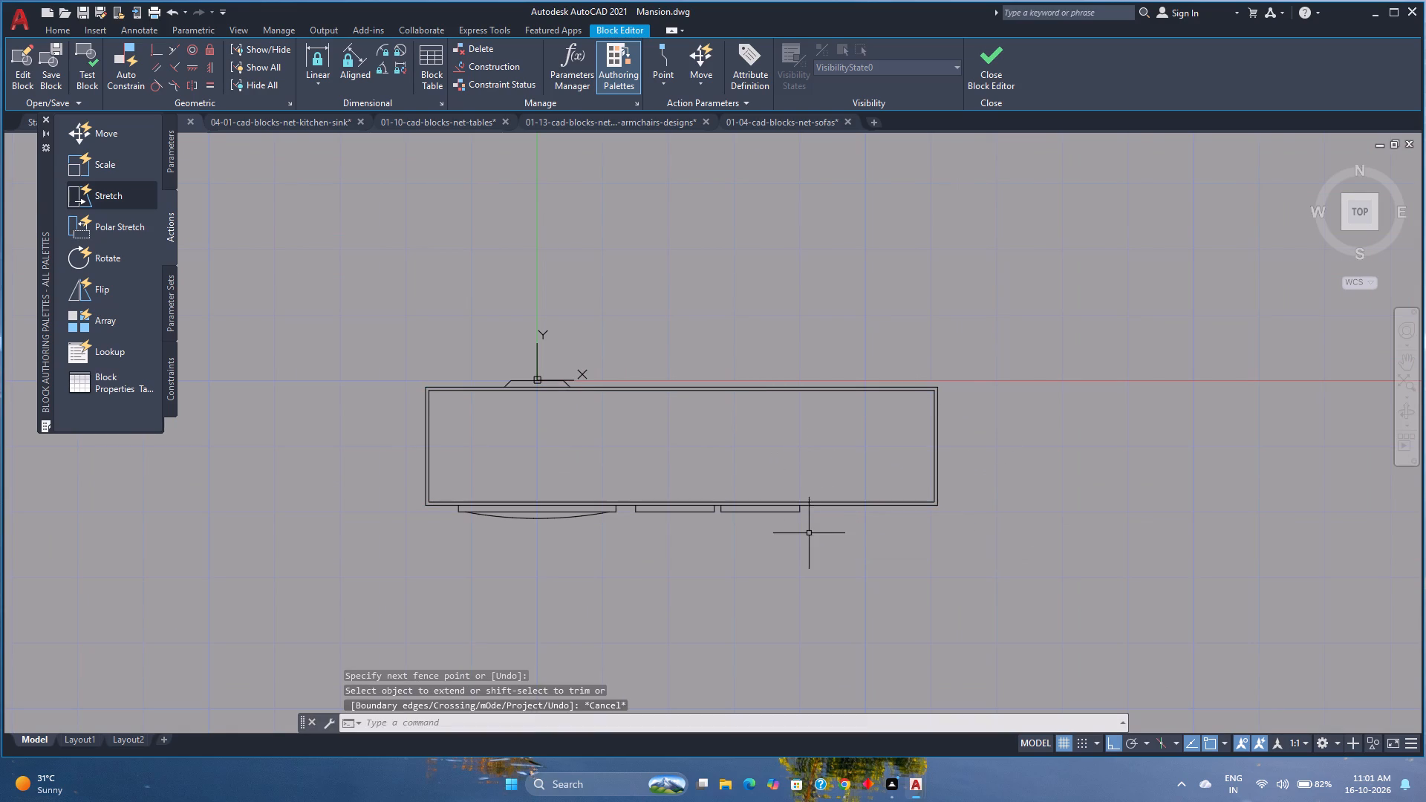
# Copy the easternmost small front unit once toward the cabinet's extended end, using the spacing between the two existing small units.
pyautogui.scroll(2, 781, 508)
pyautogui.click(780, 531)
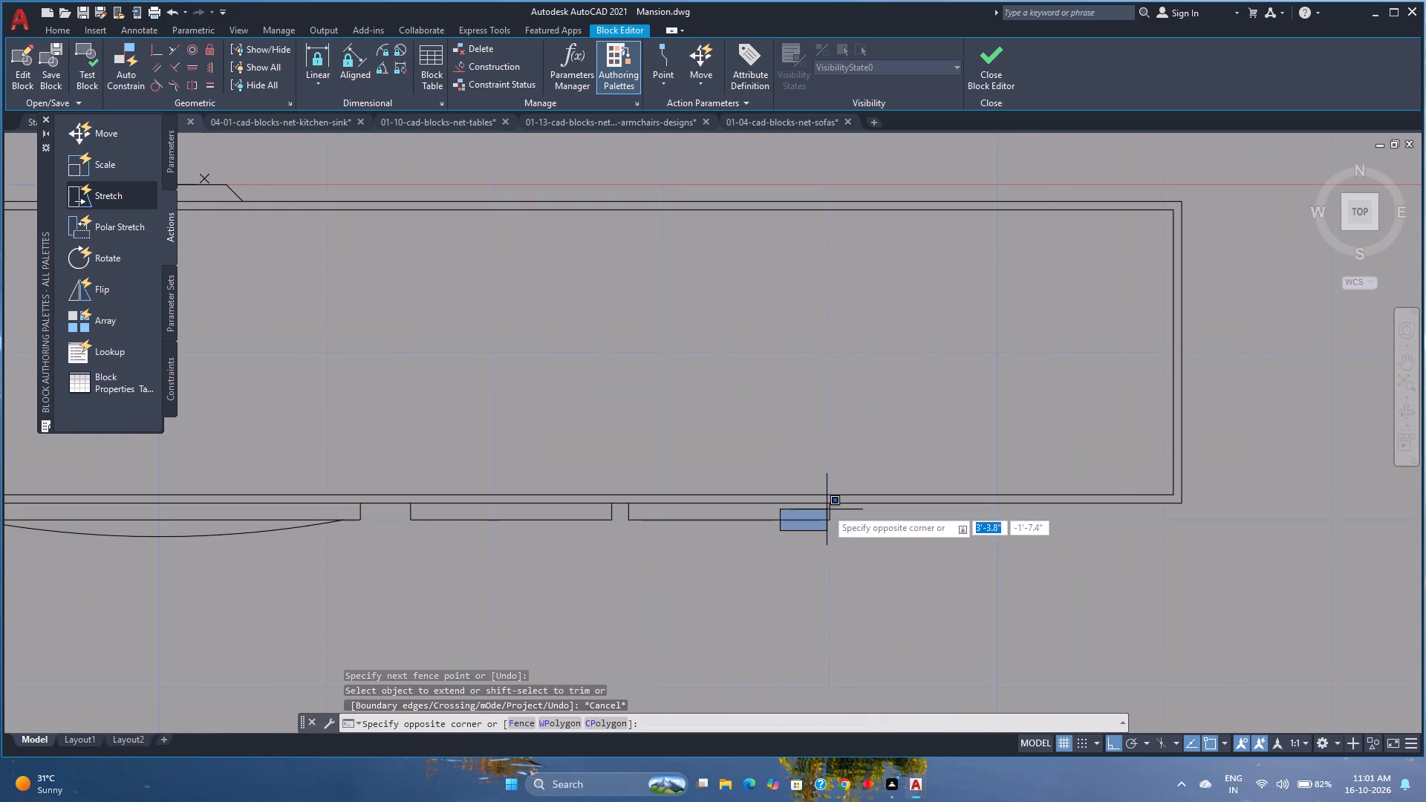
pyautogui.click(827, 509)
pyautogui.click(846, 528)
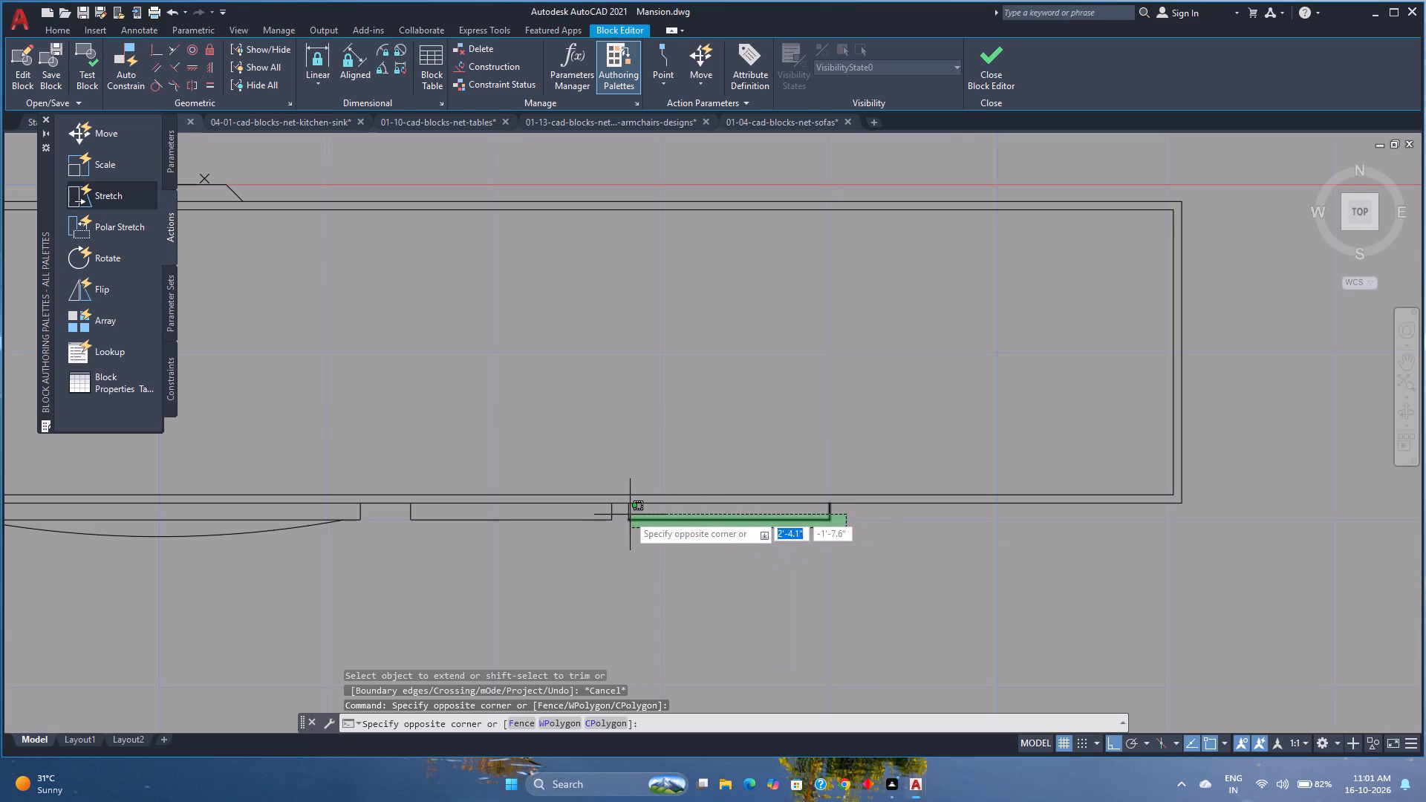
pyautogui.click(625, 515)
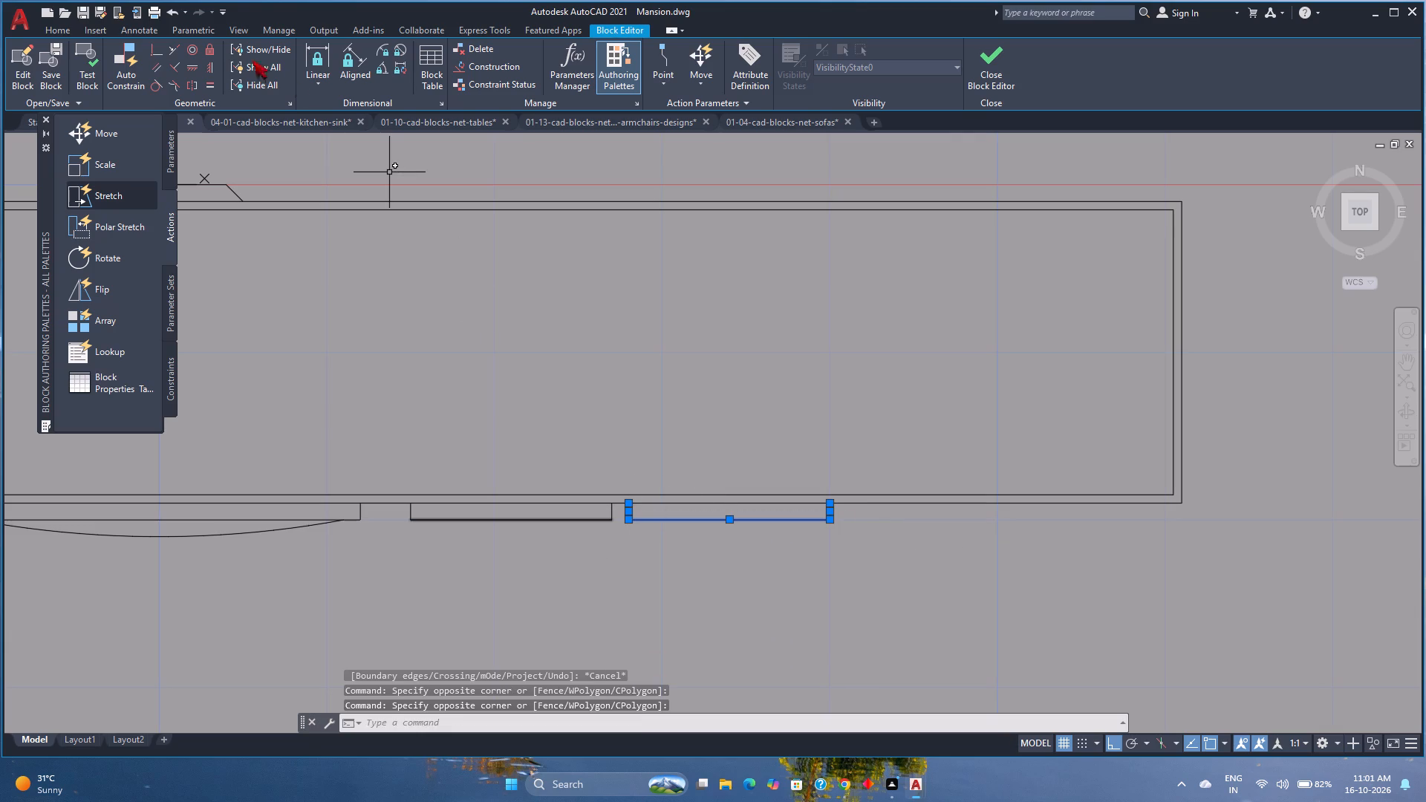
pyautogui.click(61, 27)
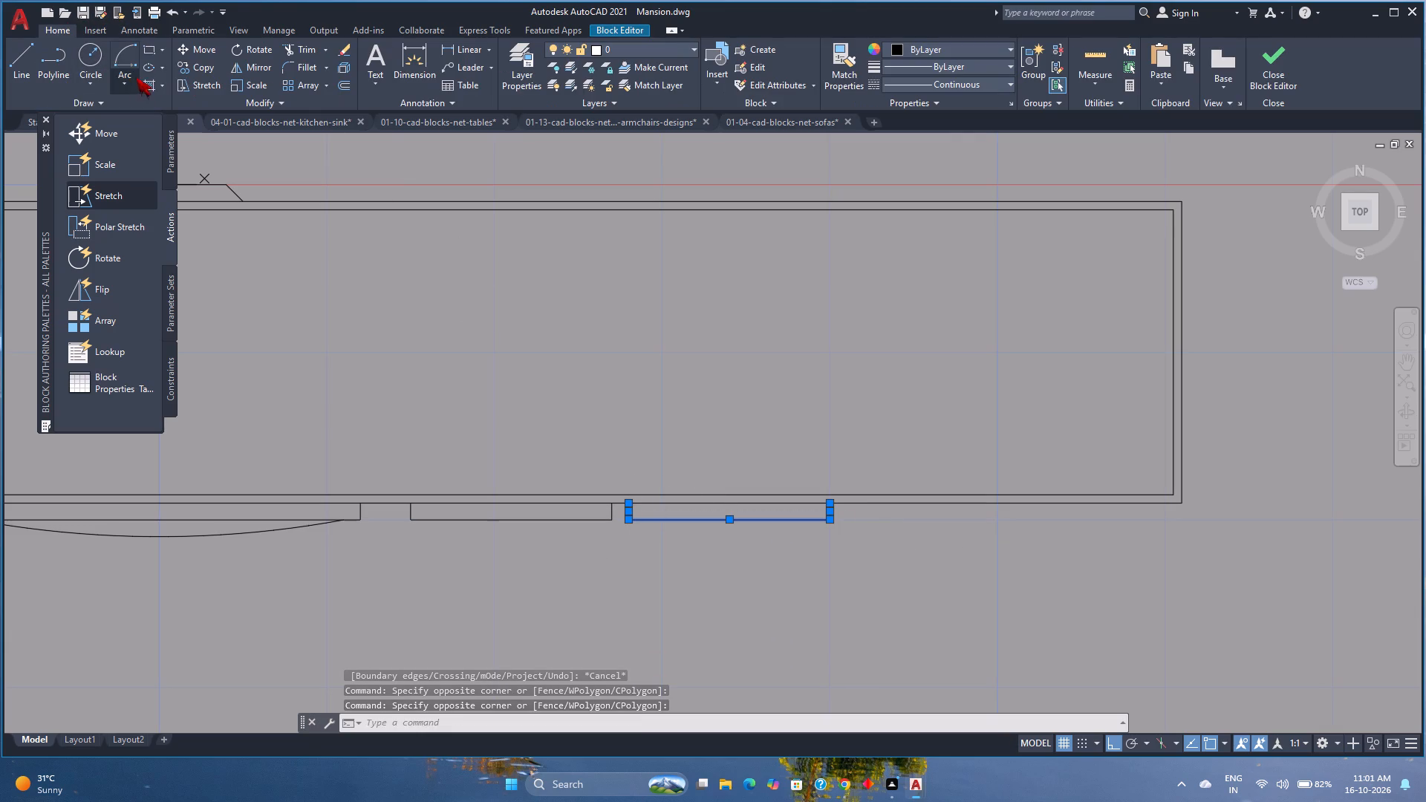
pyautogui.click(201, 74)
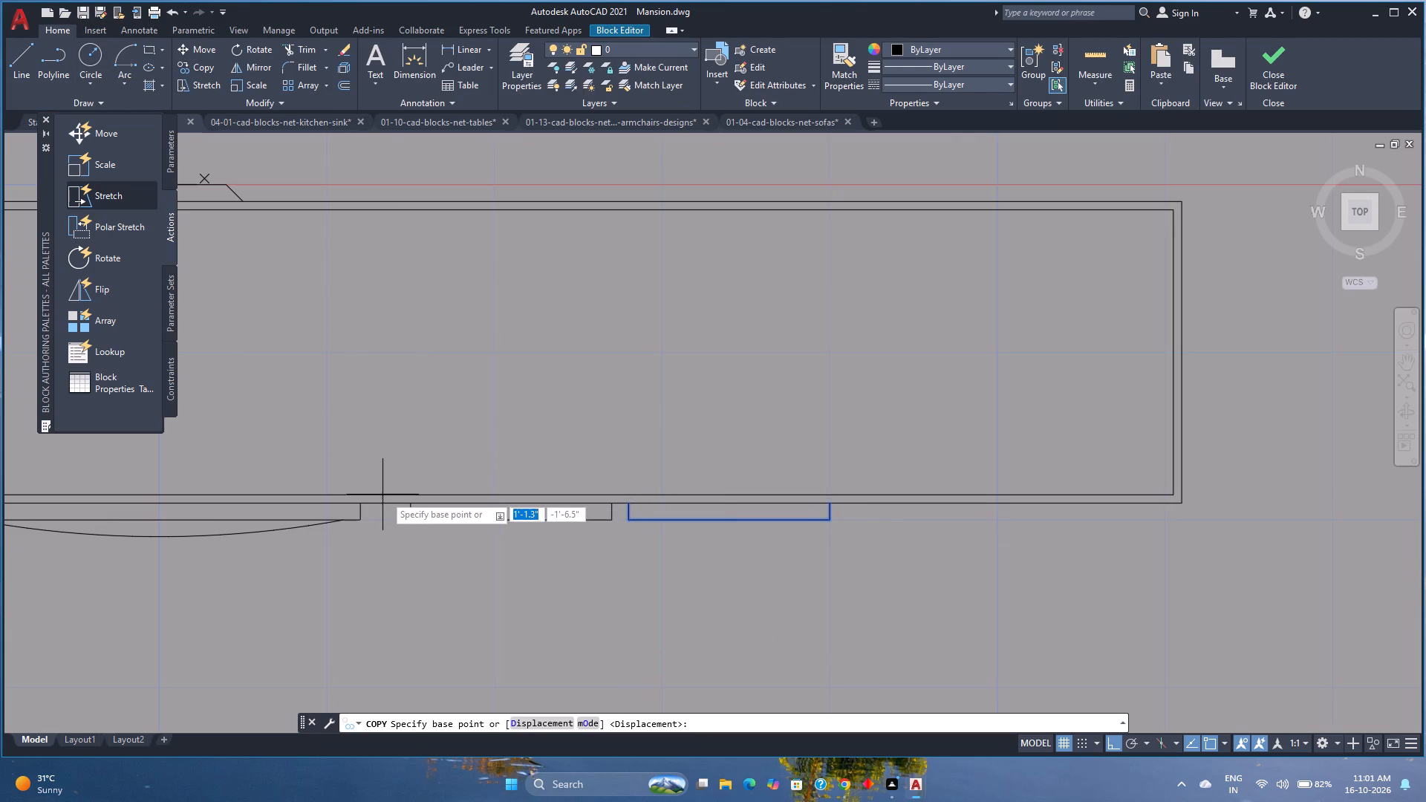
pyautogui.click(408, 503)
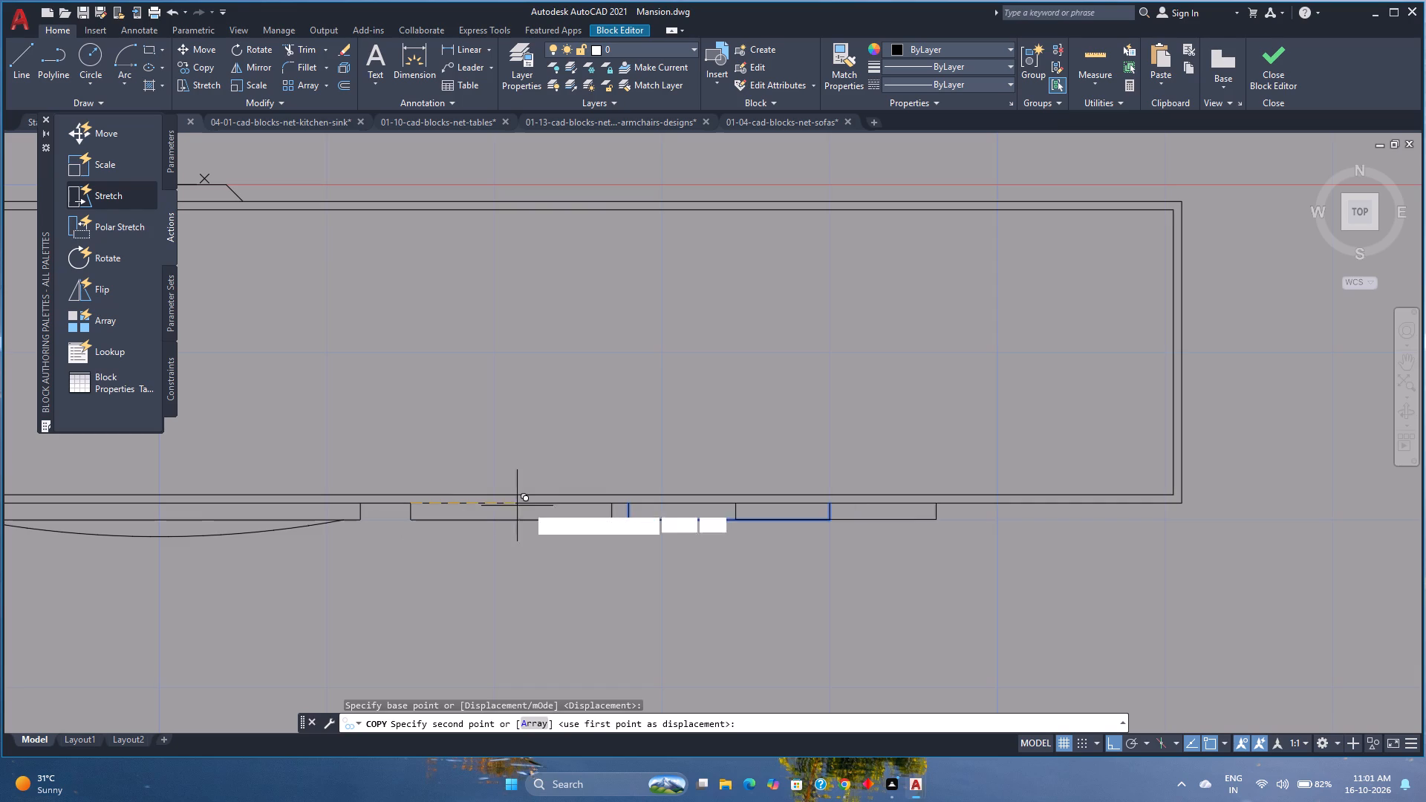
pyautogui.click(623, 500)
pyautogui.press('Escape')
pyautogui.scroll(-1, 603, 506)
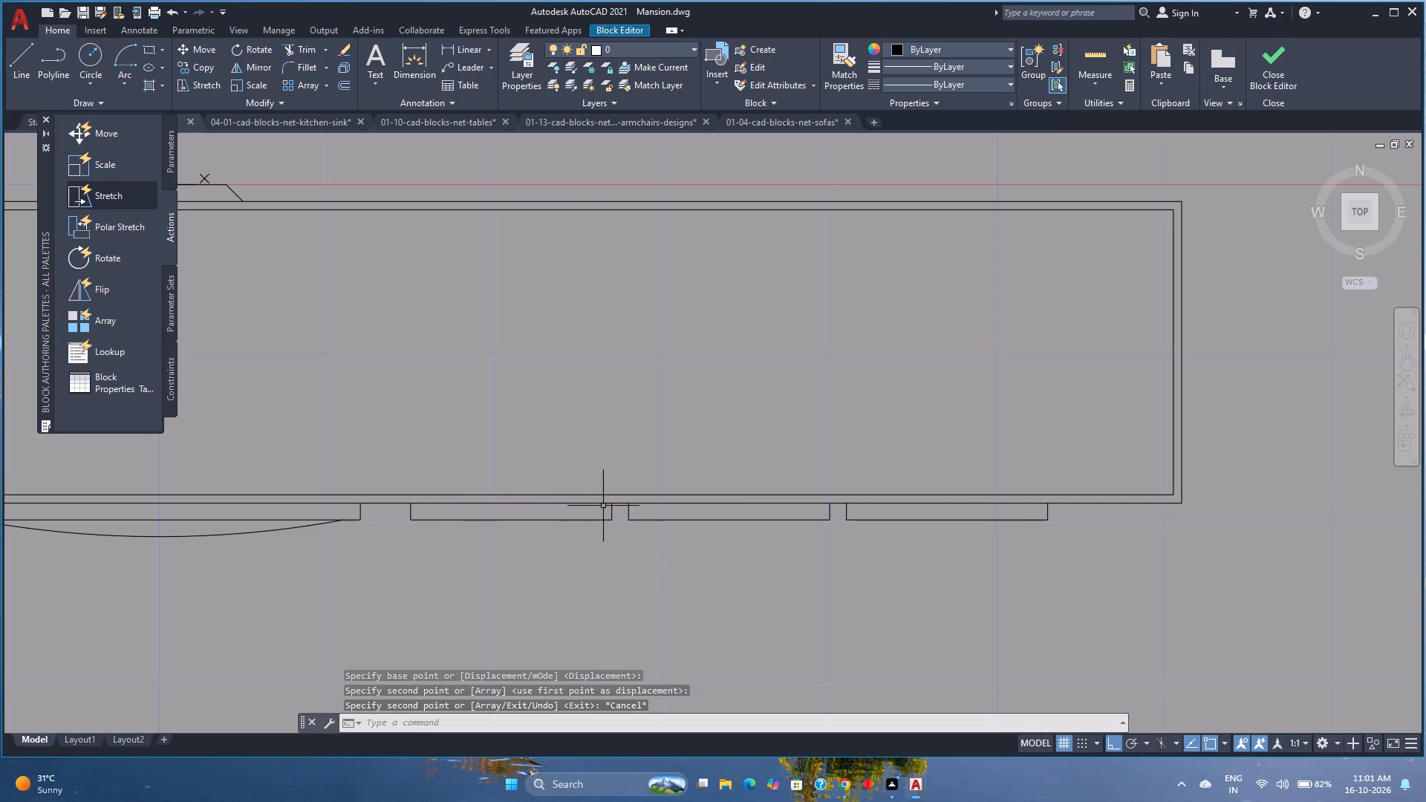
pyautogui.scroll(-2, 603, 506)
pyautogui.moveTo(601, 504); pyautogui.dragTo(629, 486, button='middle')
pyautogui.middleClick(629, 486)
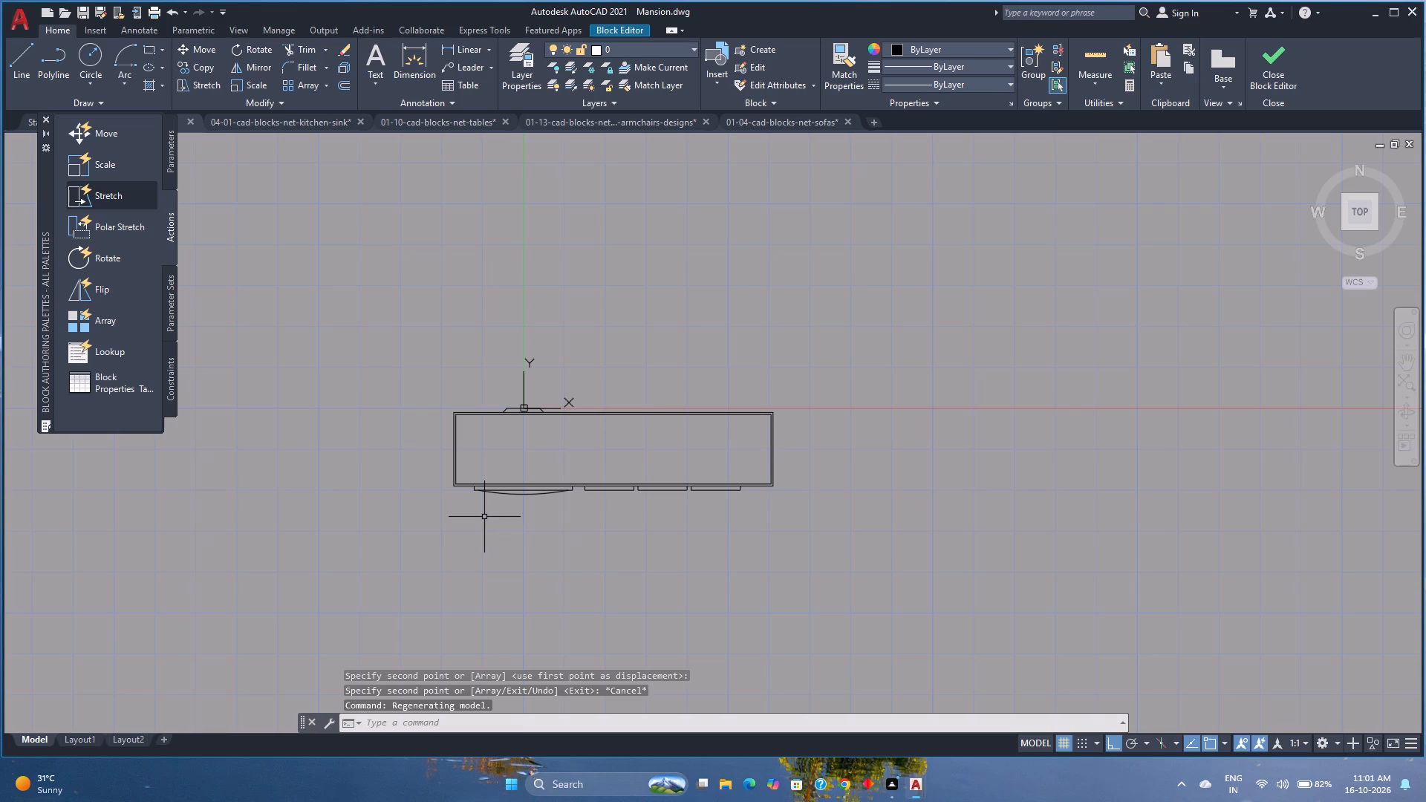
# Close the block editor, saving the changes to Entertainment Center.
pyautogui.click(1283, 48)
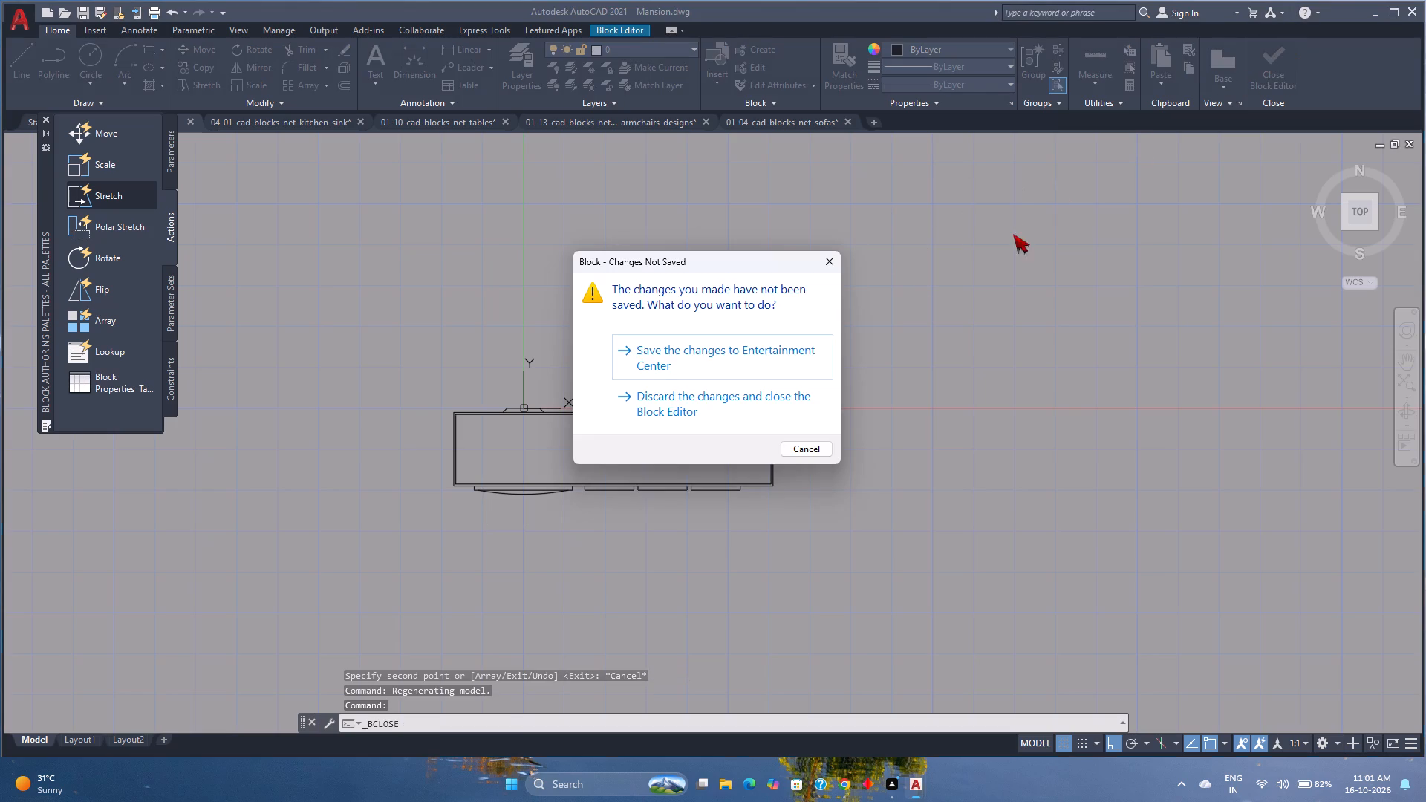
pyautogui.click(746, 358)
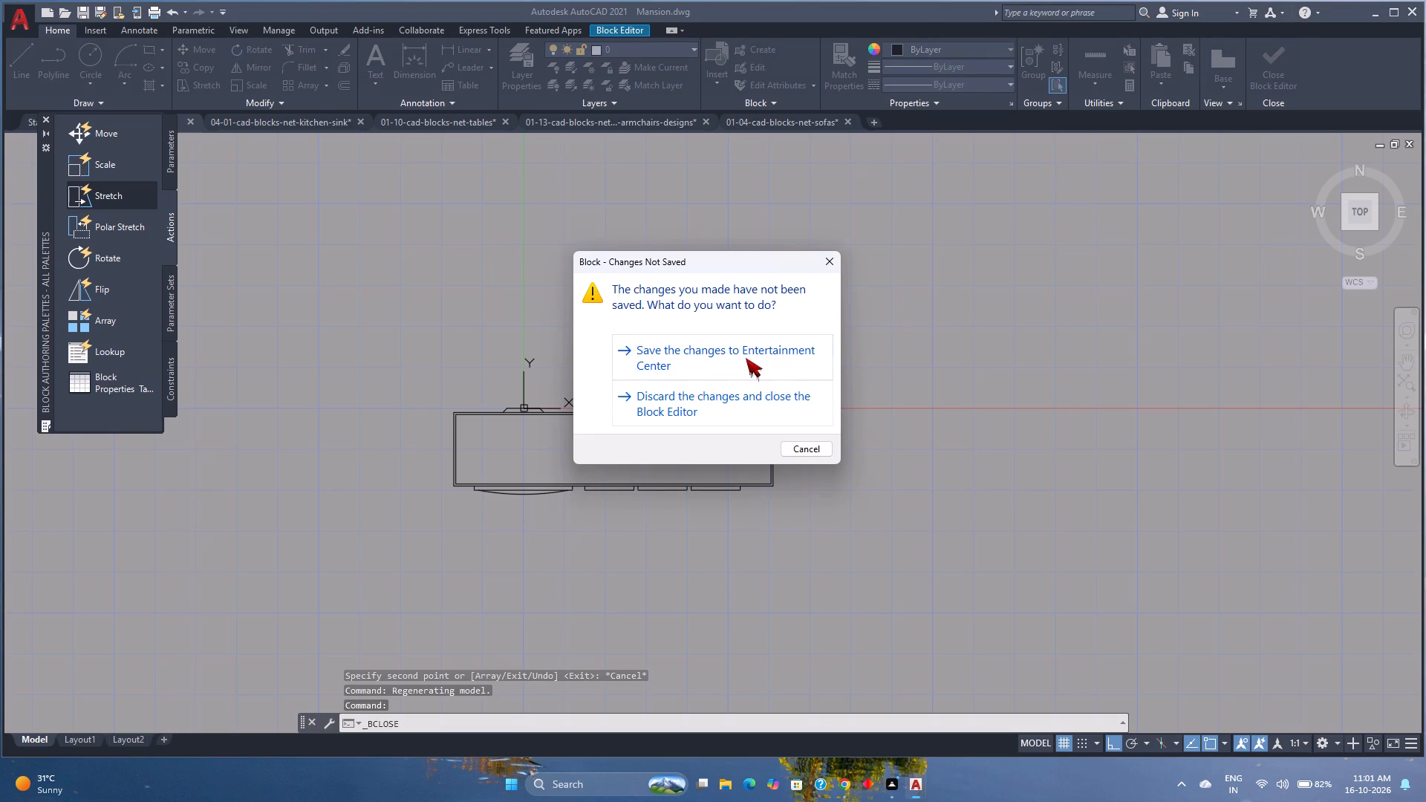
# Erase the entertainment center beside the east wall of the lounge in the middle floor plan.
pyautogui.scroll(-1, 739, 356)
pyautogui.moveTo(739, 356); pyautogui.dragTo(774, 404, button='middle')
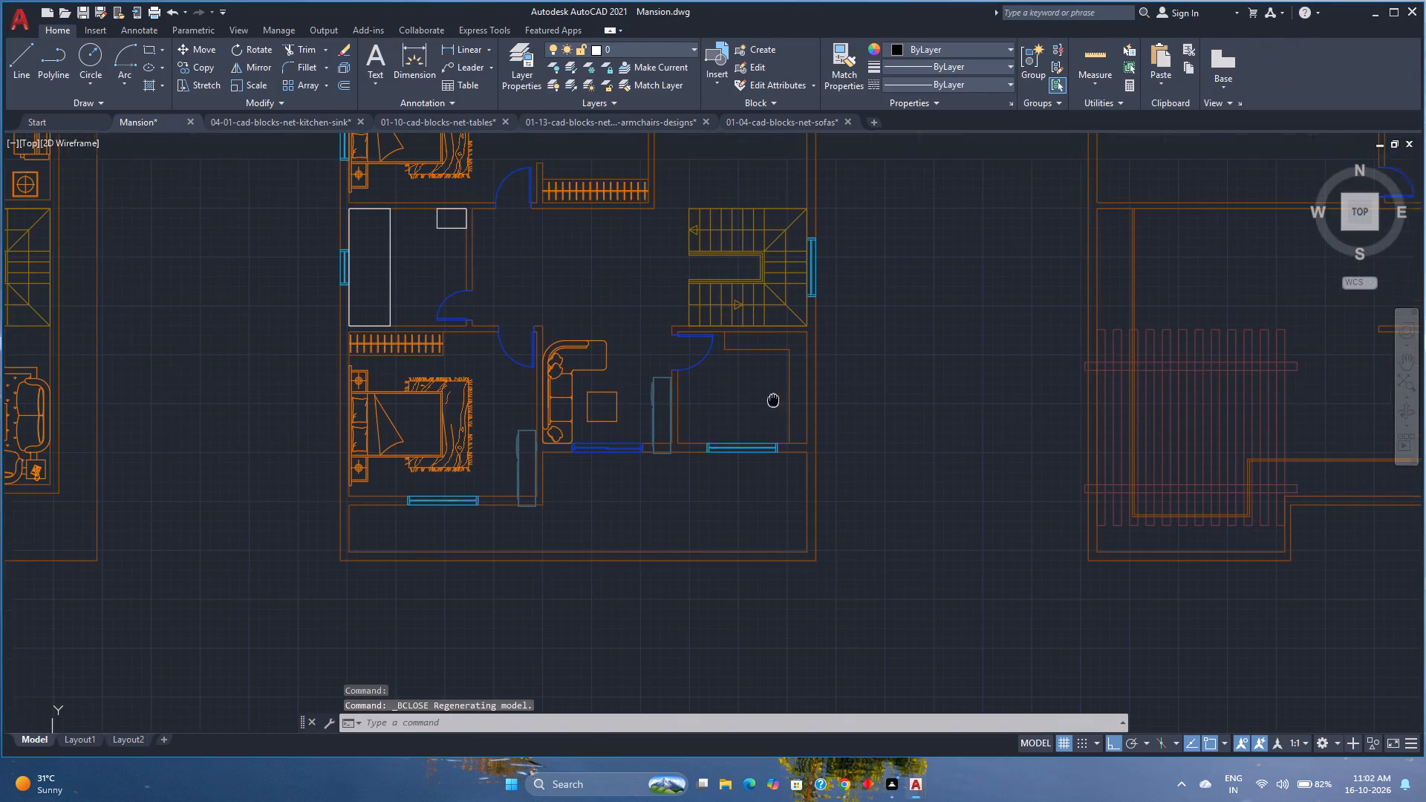
pyautogui.moveTo(774, 404); pyautogui.dragTo(774, 405, button='middle')
pyautogui.middleClick(774, 405)
pyautogui.scroll(-1, 573, 382)
pyautogui.moveTo(573, 382); pyautogui.dragTo(592, 475, button='middle')
pyautogui.middleClick(592, 475)
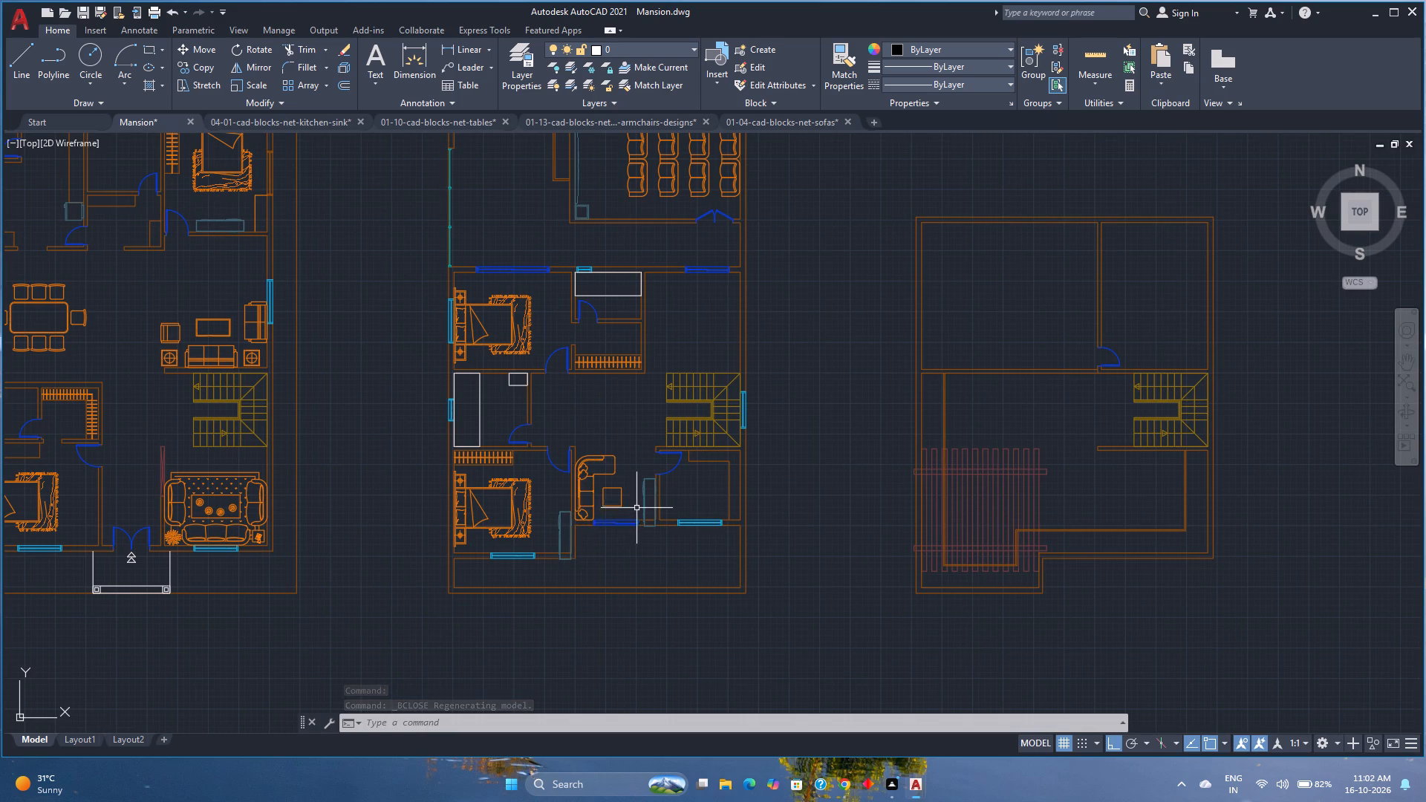
pyautogui.scroll(2, 639, 506)
pyautogui.click(651, 503)
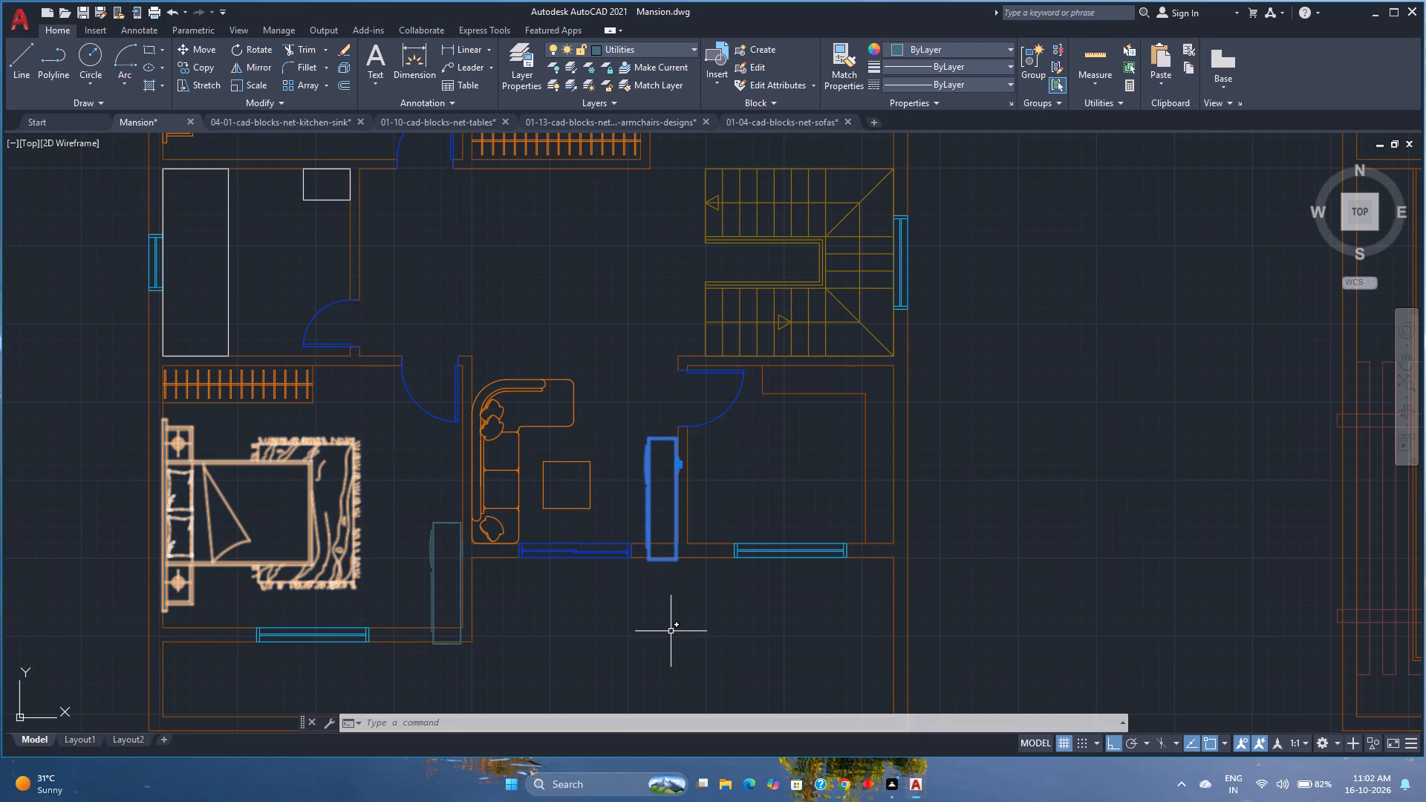
pyautogui.press('Delete')
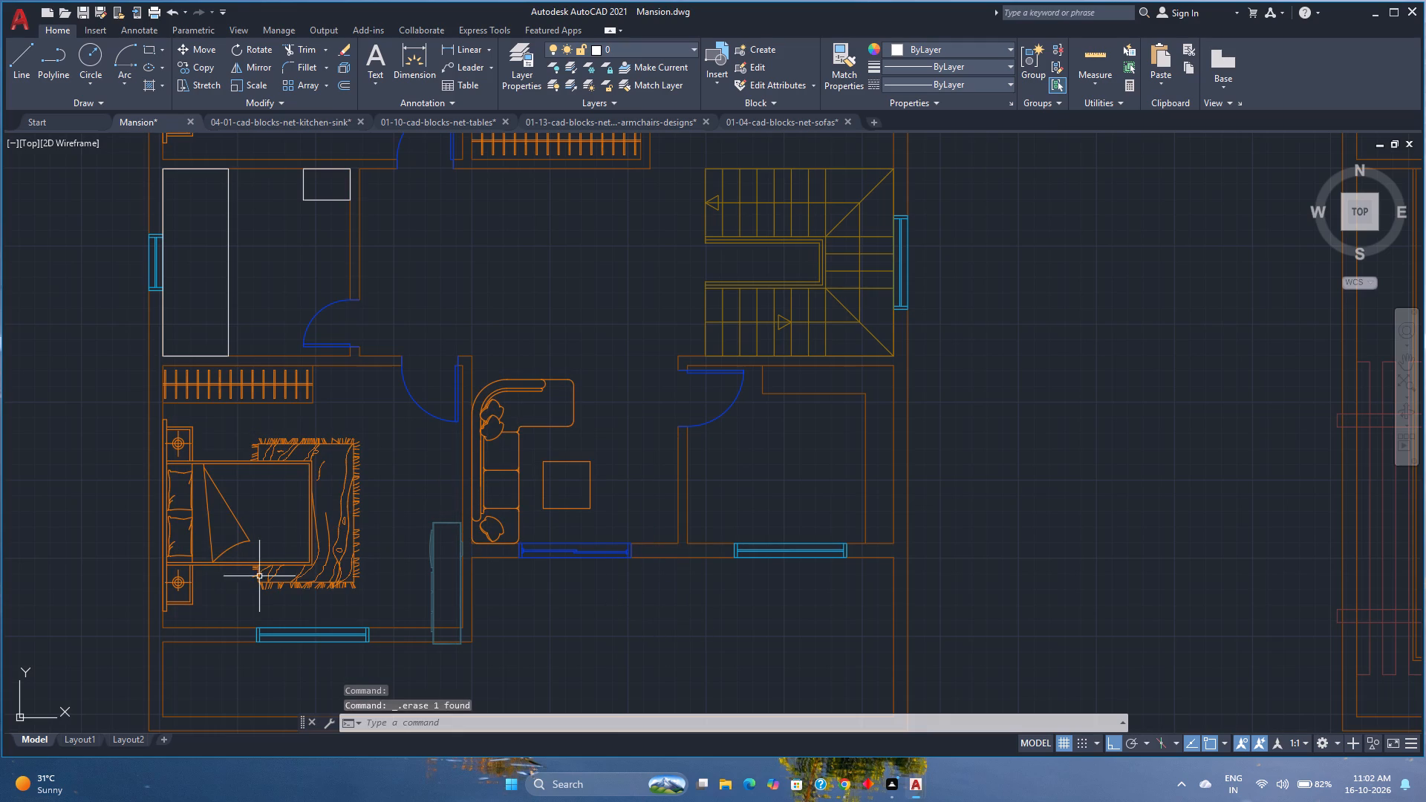
# Move the south bedroom's entertainment center 1'6" north along the east wall, clear of the south wall.
pyautogui.click(449, 584)
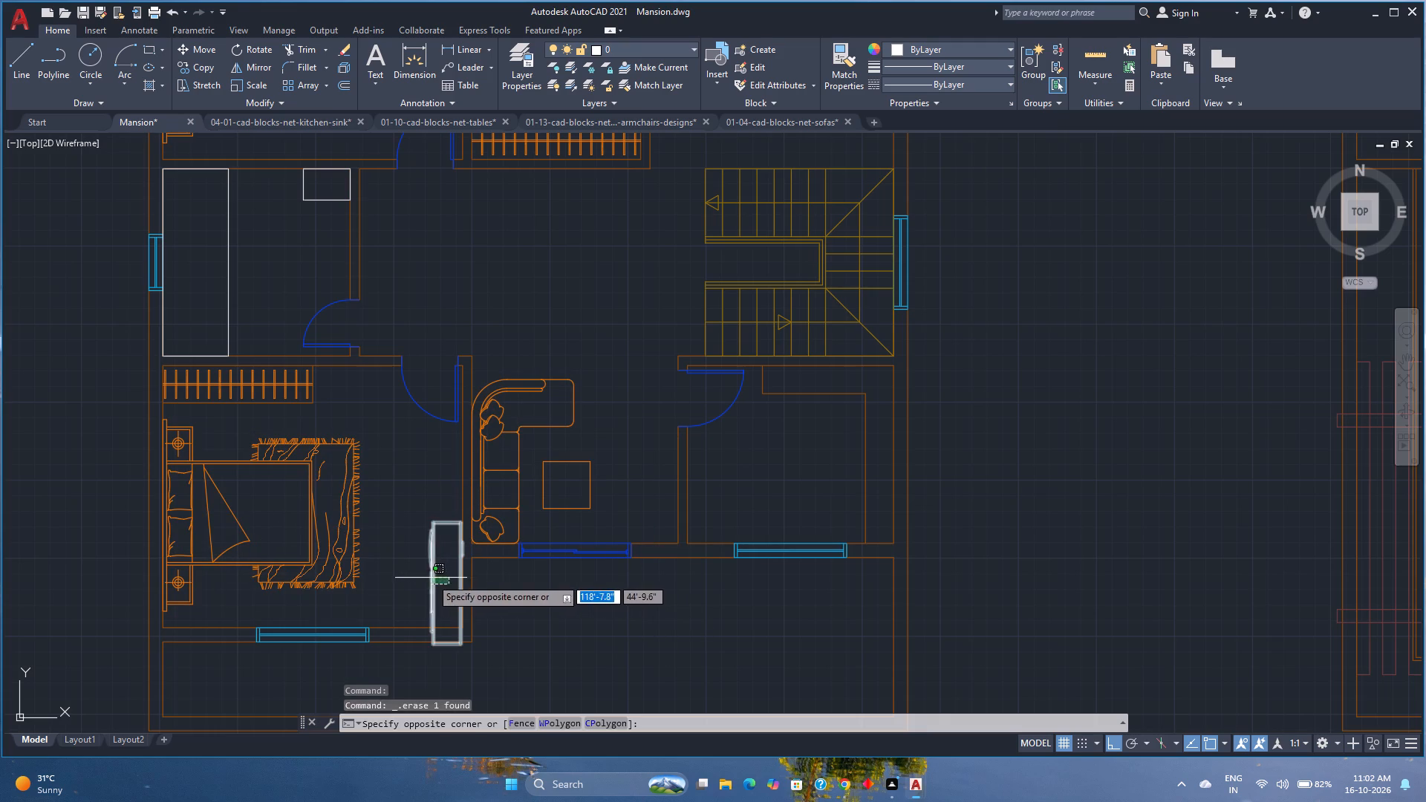
pyautogui.click(431, 578)
pyautogui.click(185, 46)
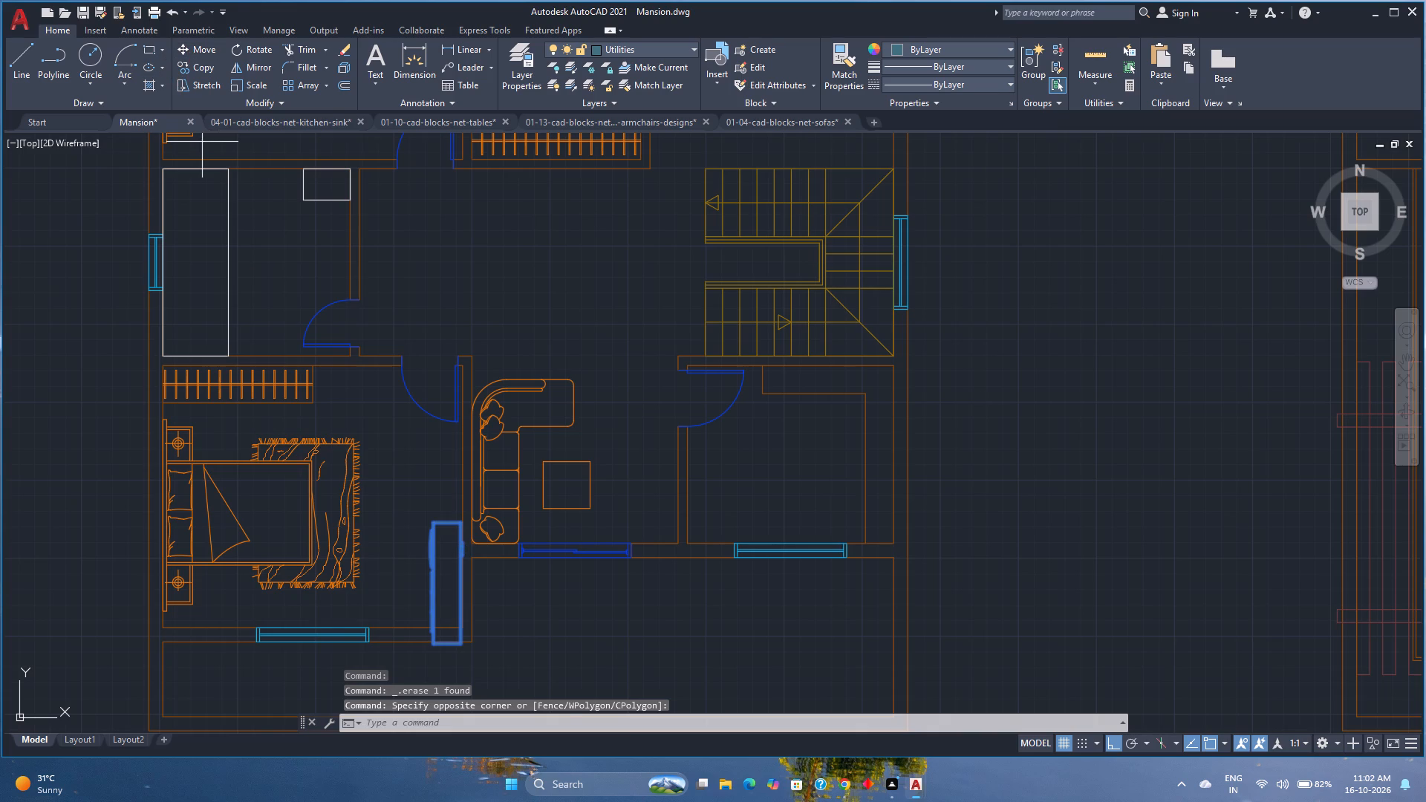
pyautogui.scroll(2, 465, 668)
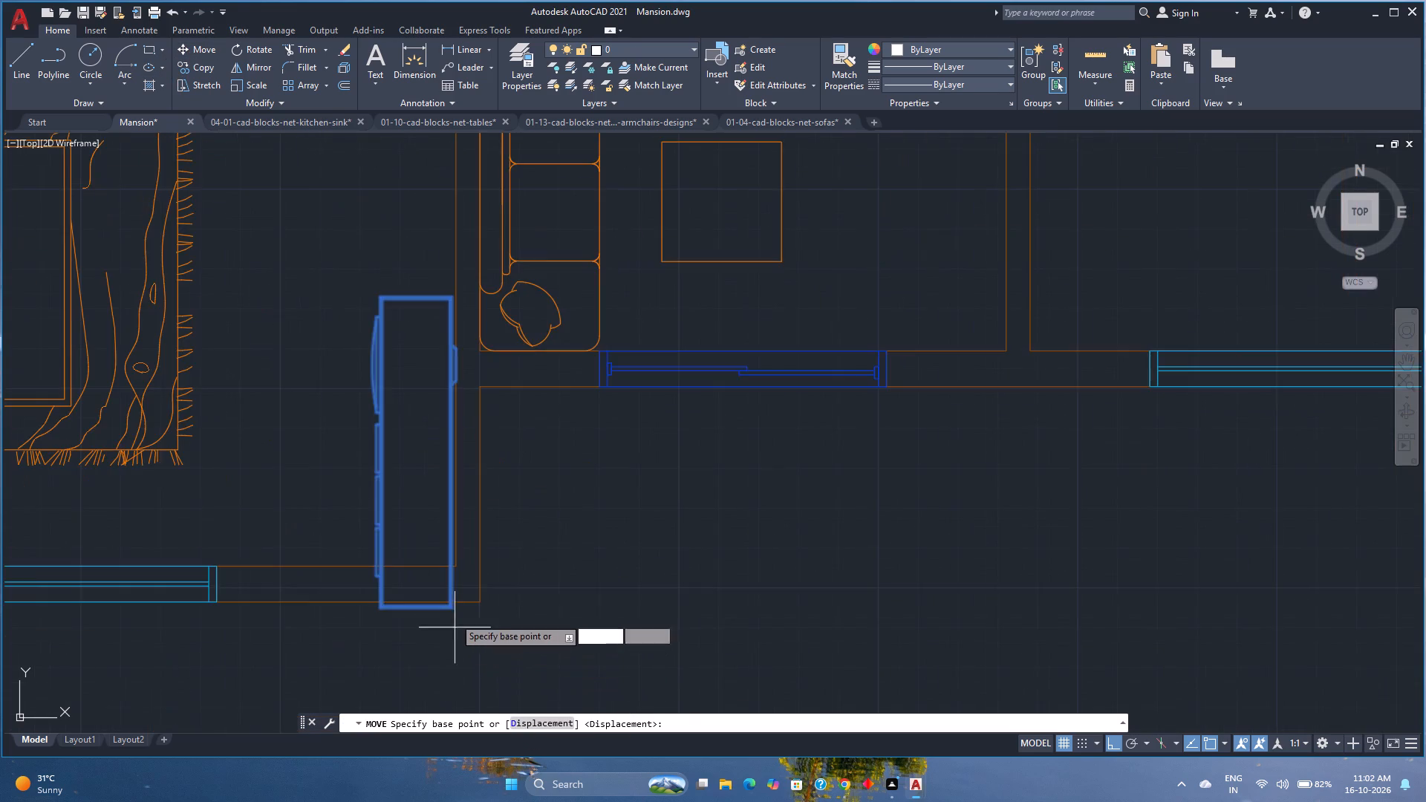
pyautogui.scroll(4, 454, 614)
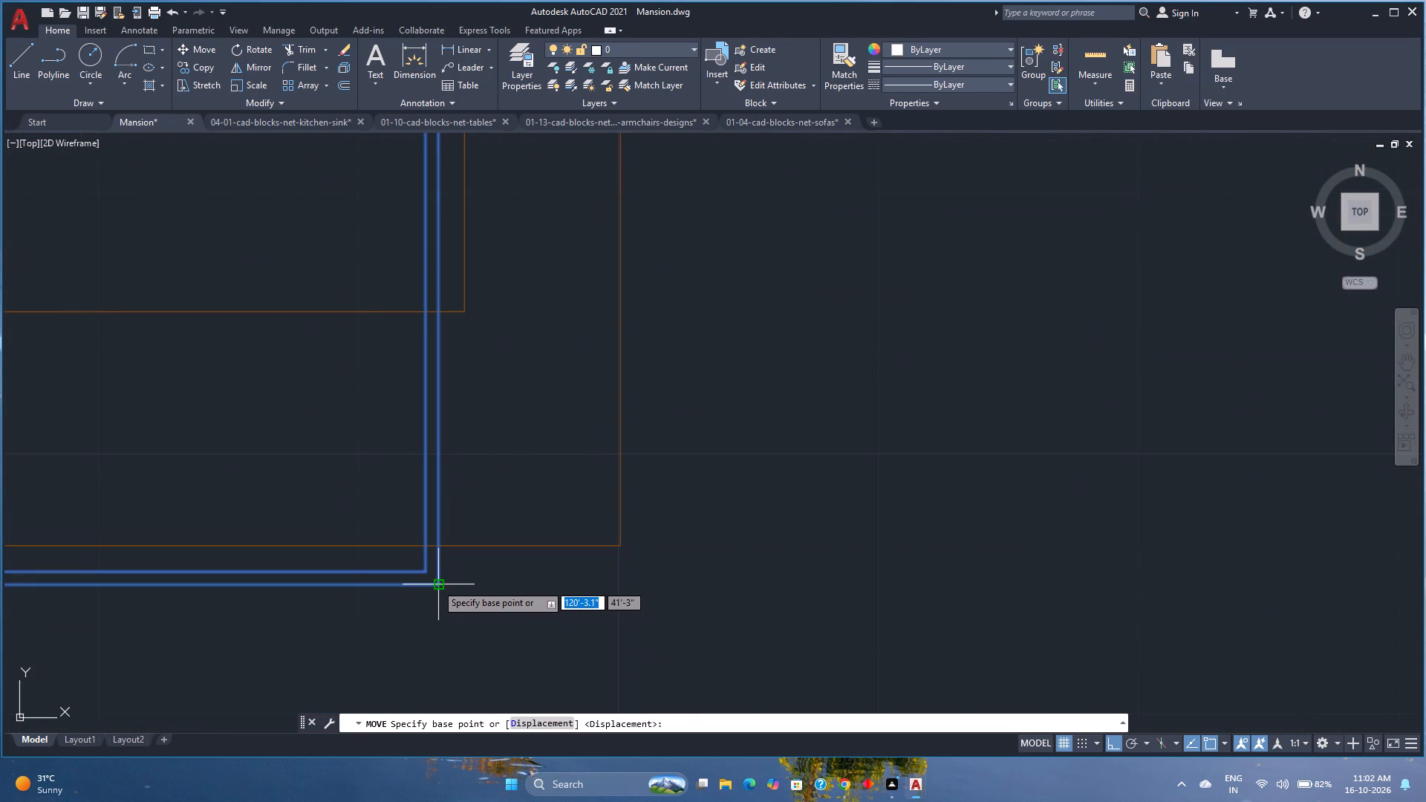
pyautogui.click(436, 584)
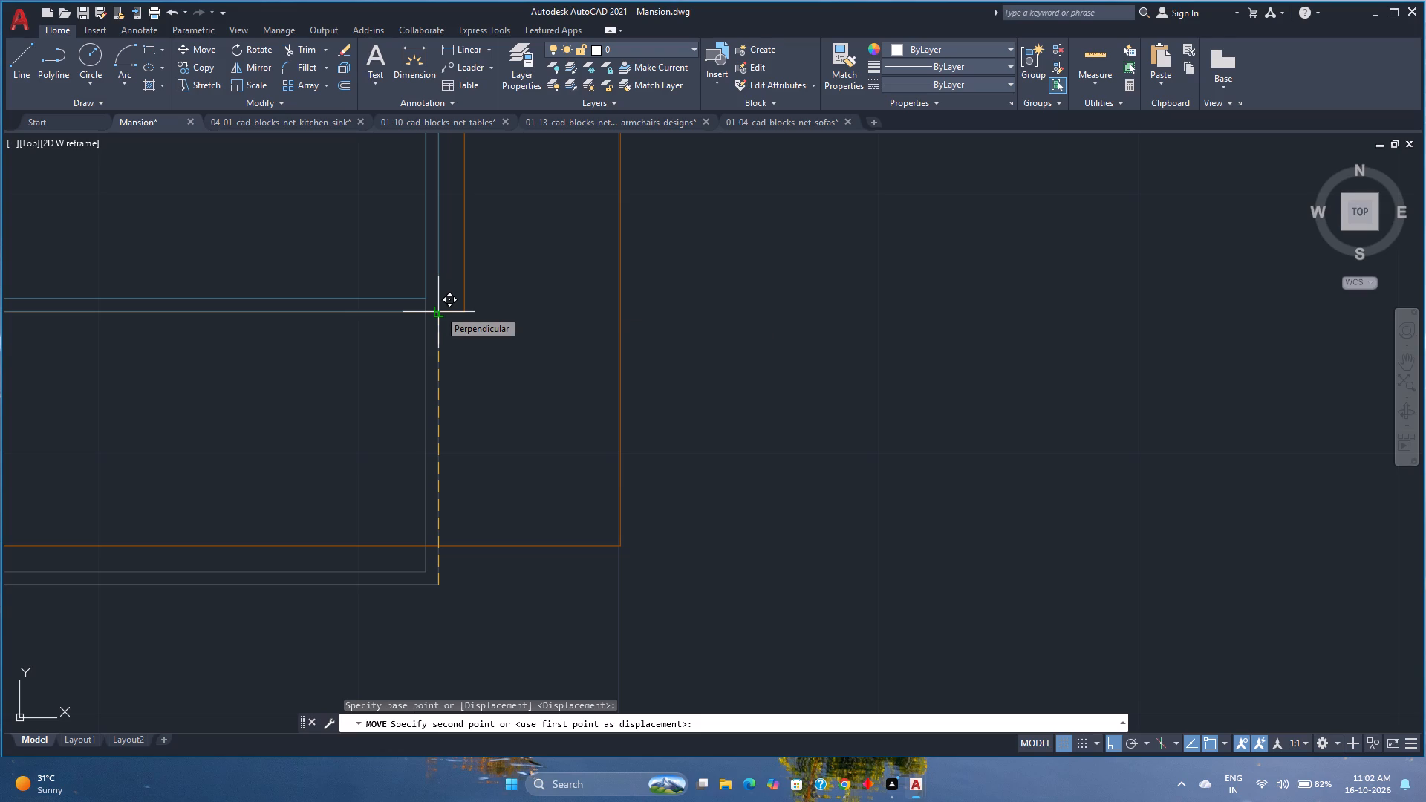
pyautogui.press('1')
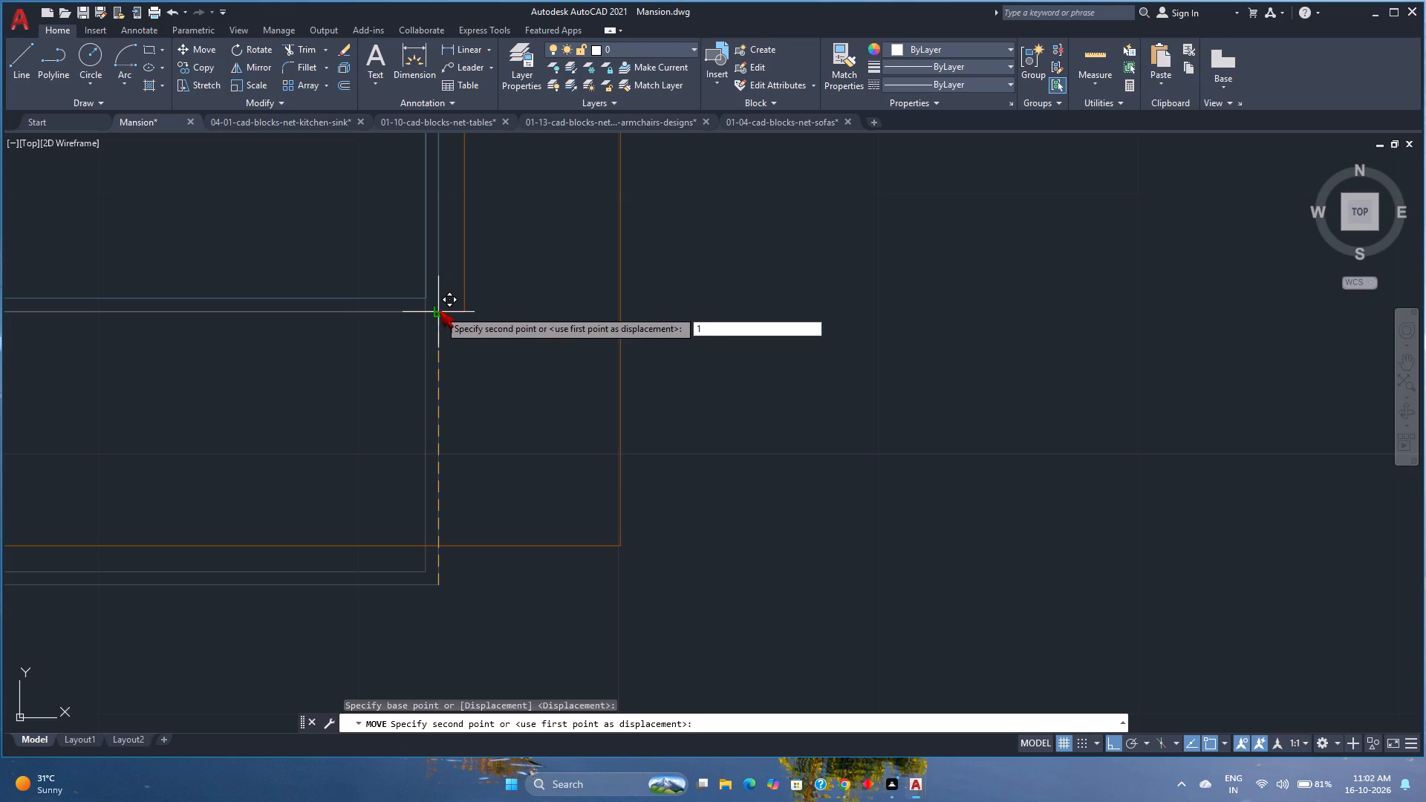
pyautogui.write('\'6"')
pyautogui.press('Return')
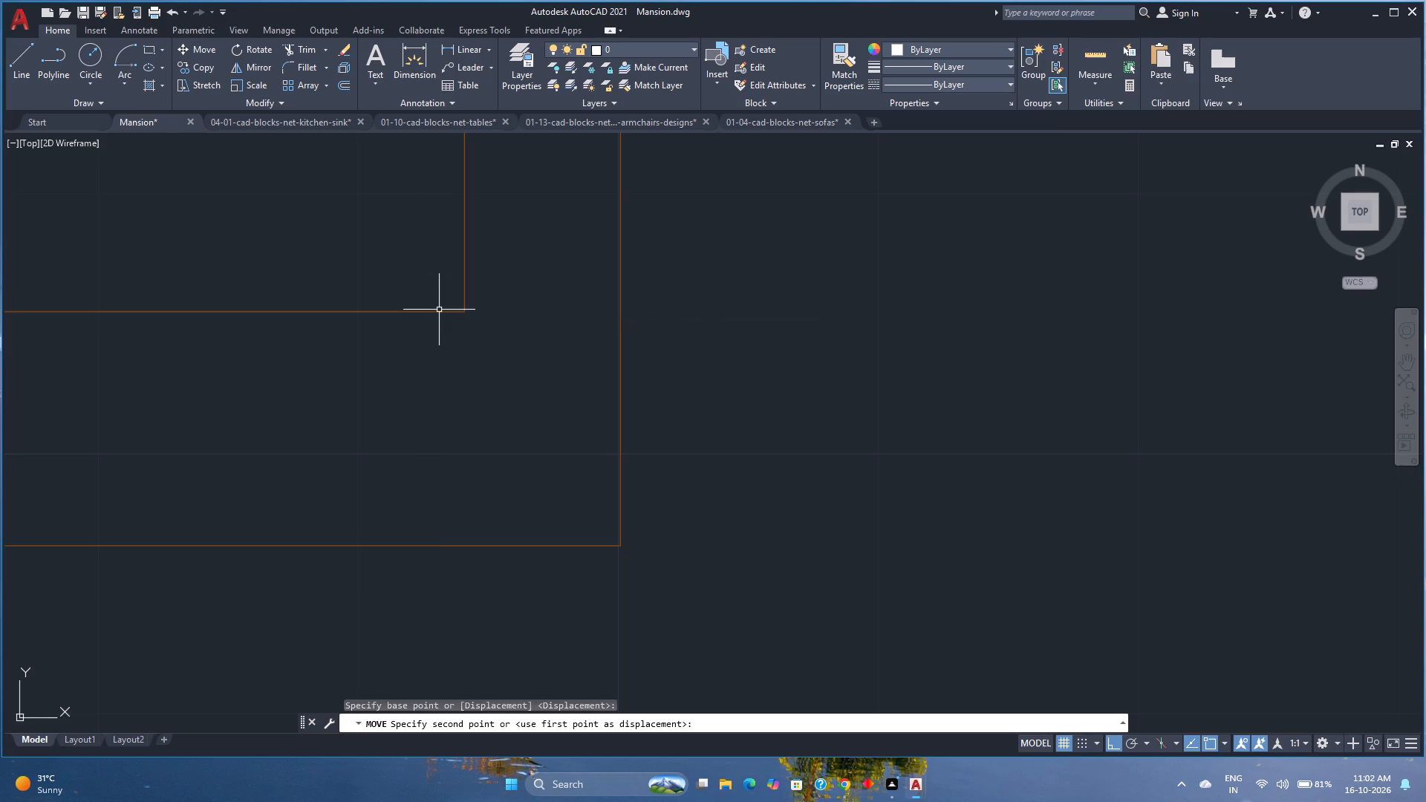
pyautogui.scroll(1, 439, 310)
pyautogui.scroll(-8, 439, 310)
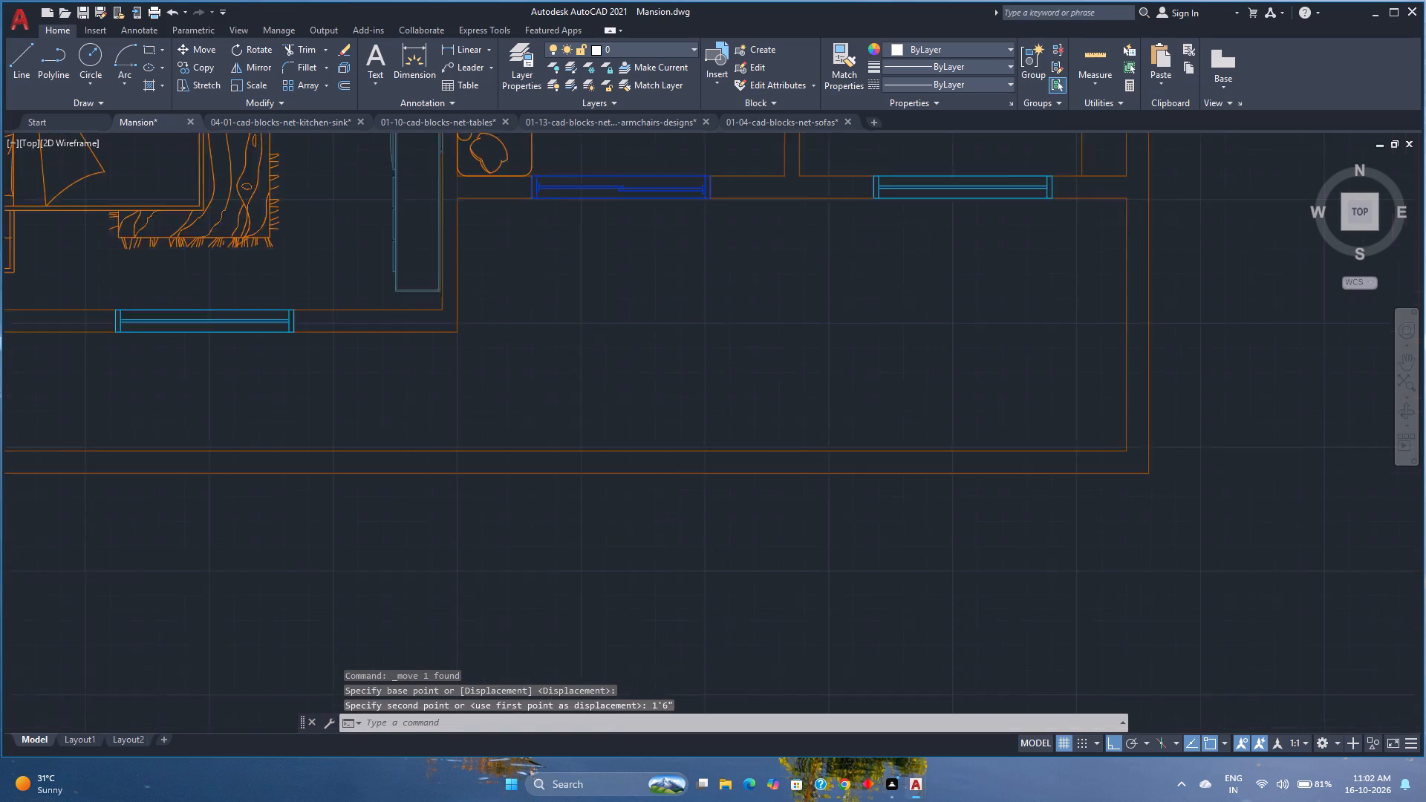
pyautogui.moveTo(440, 307); pyautogui.dragTo(427, 408, button='middle')
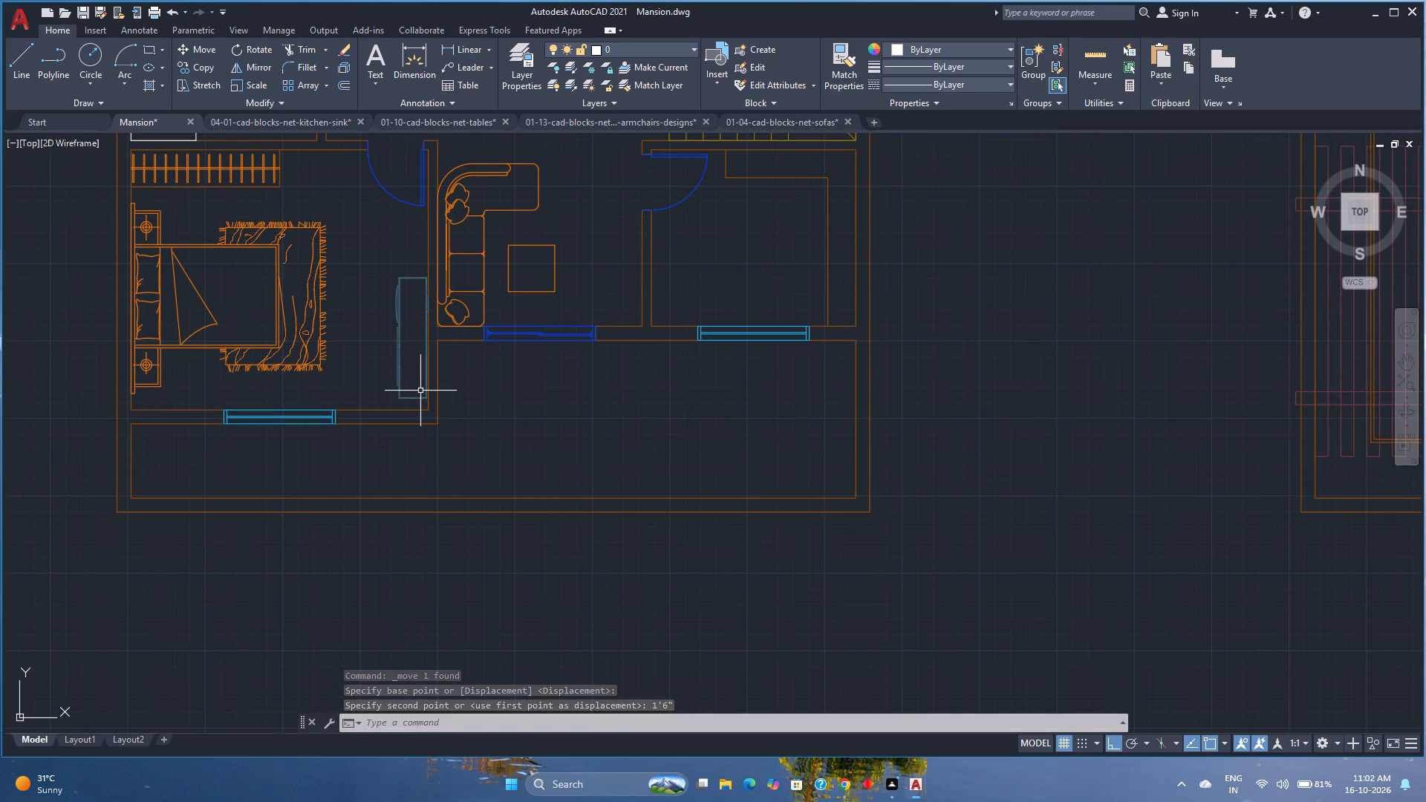
pyautogui.scroll(-1, 559, 362)
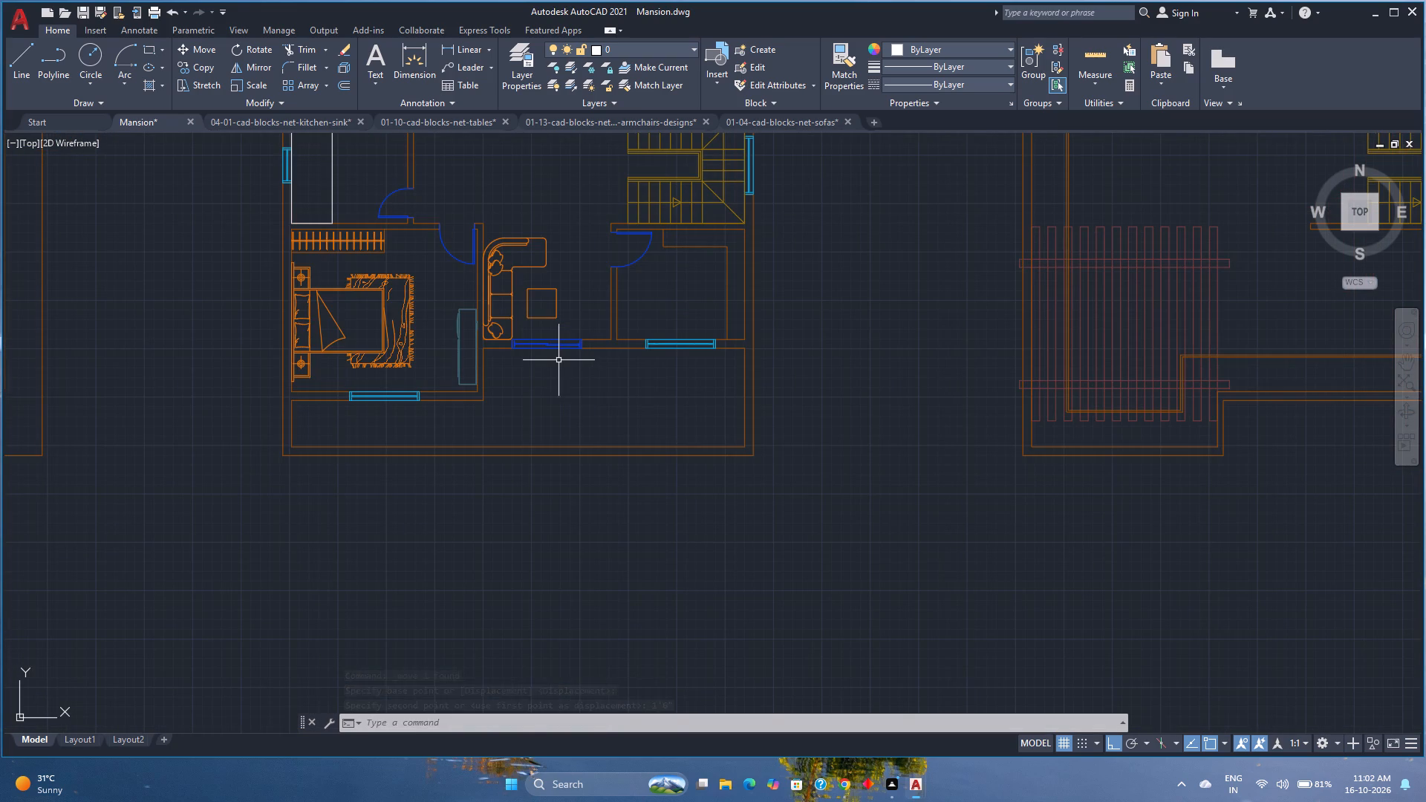
# Insert the Entertainment Center block from the Home - Space Planner library at scale 1 in the empty area south of the middle floor plan.
pyautogui.hotkey('ctrl', '2')
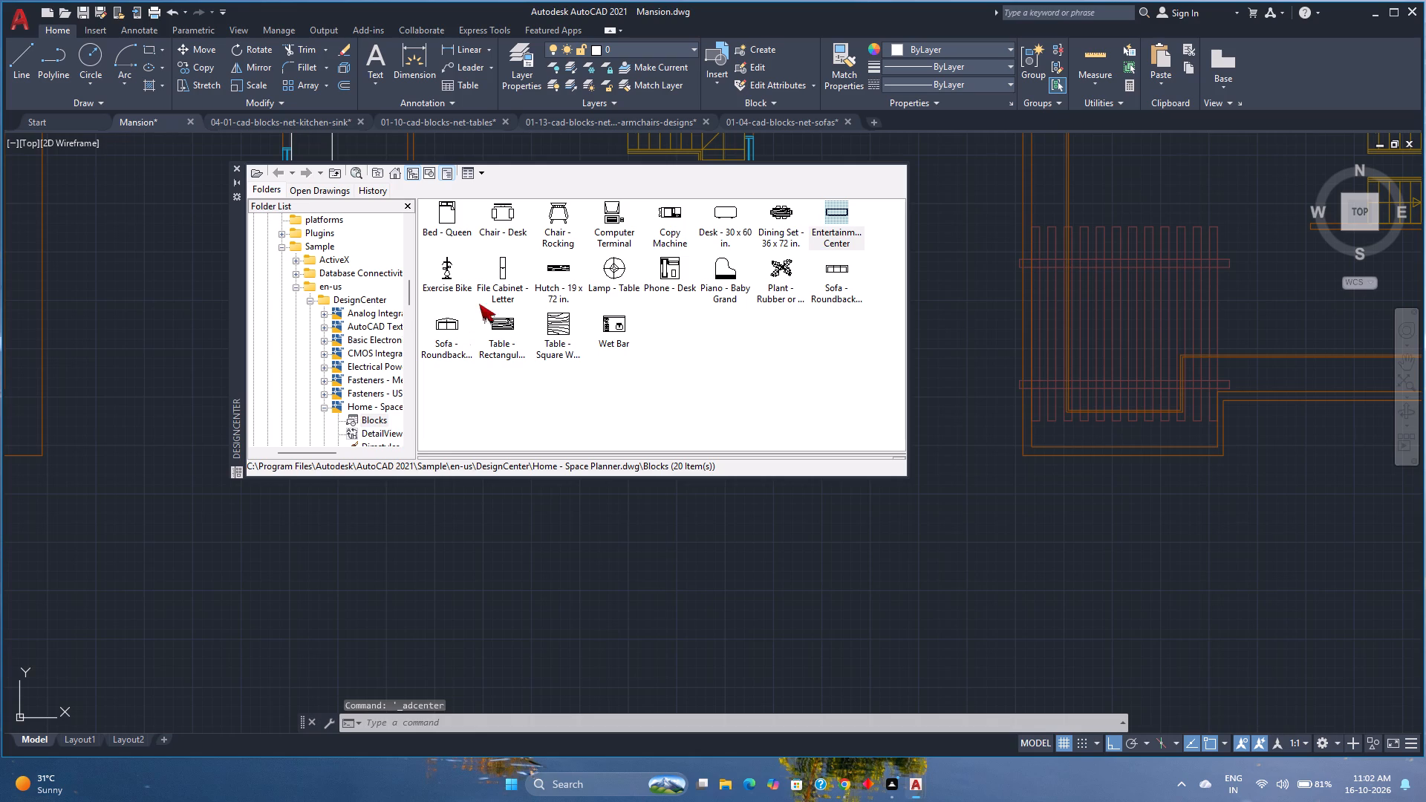
pyautogui.doubleClick(836, 214)
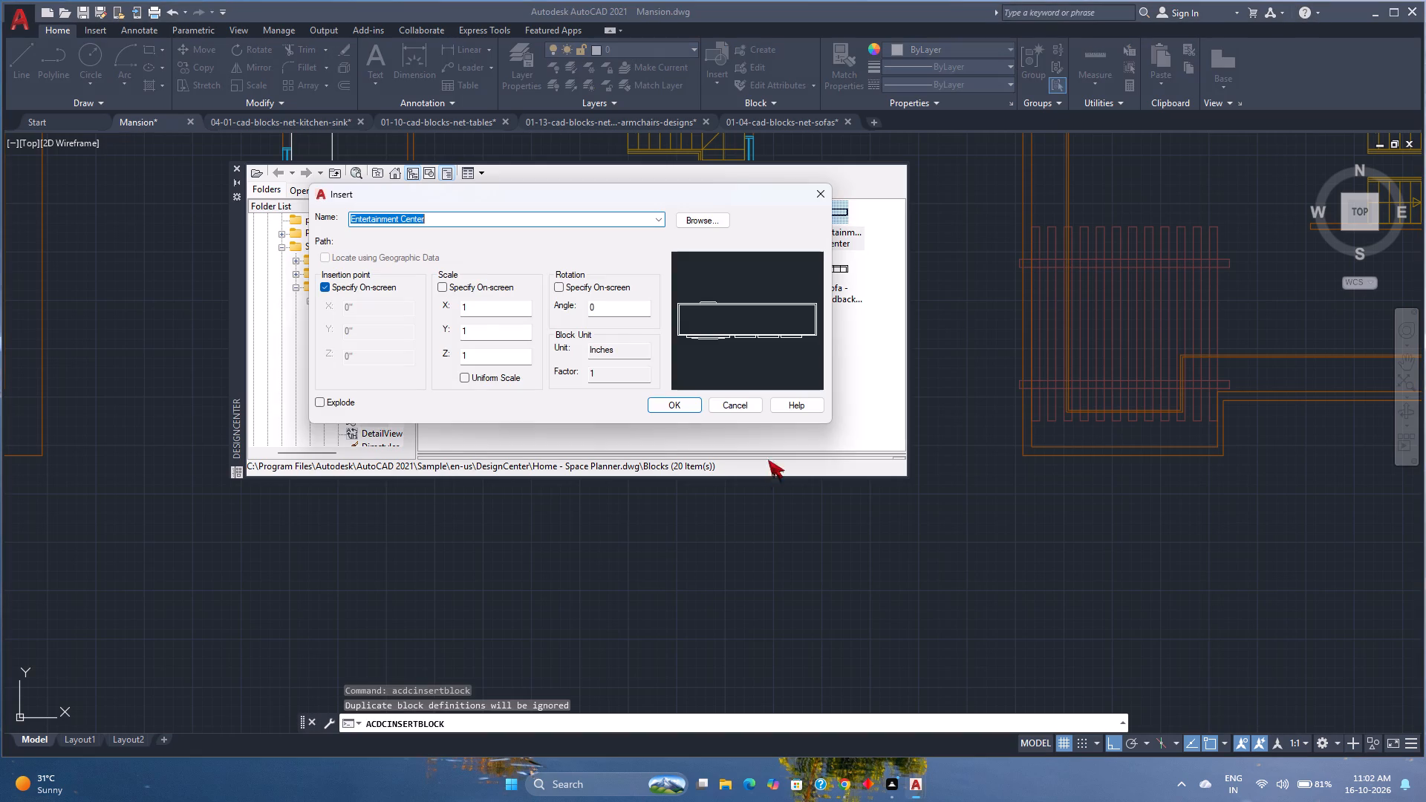
pyautogui.click(672, 402)
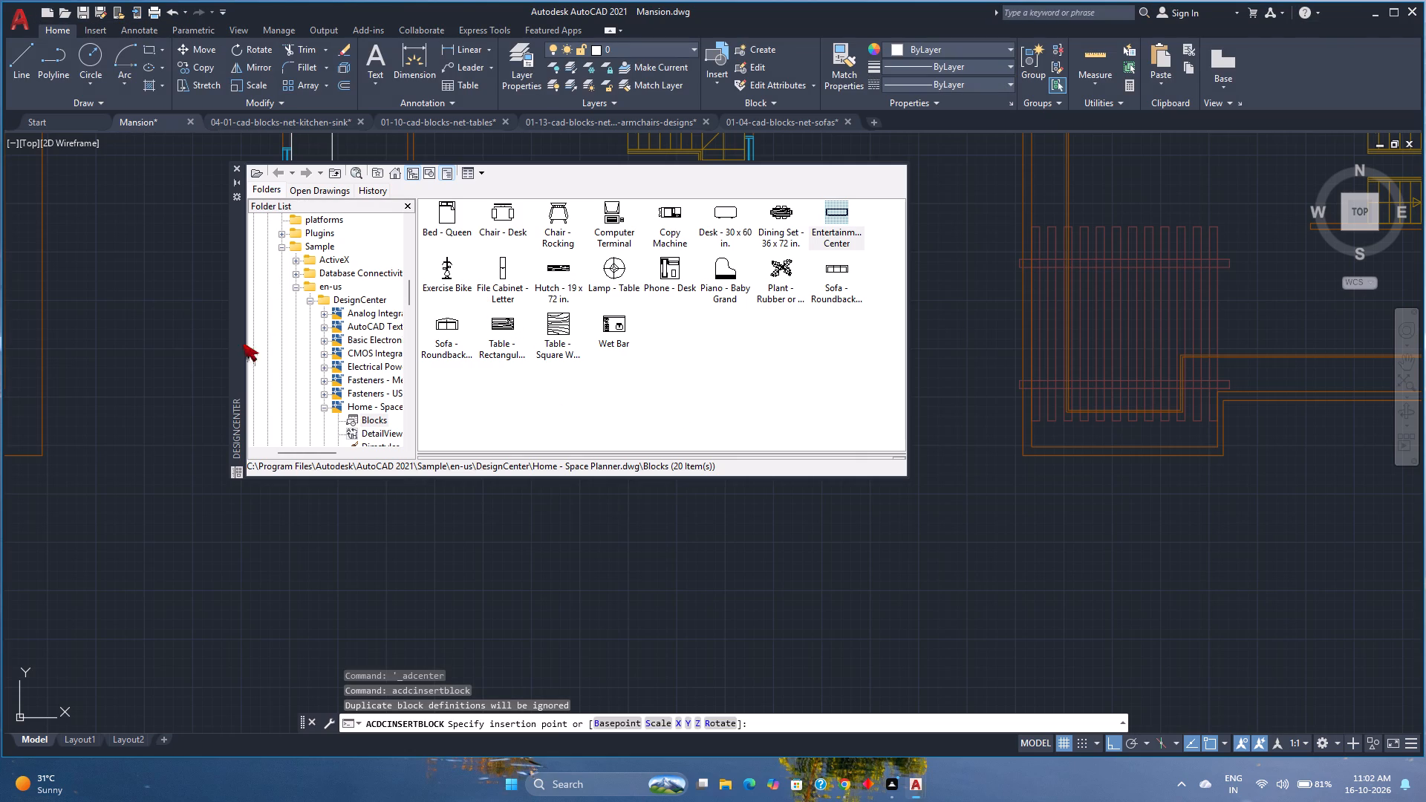
pyautogui.click(572, 510)
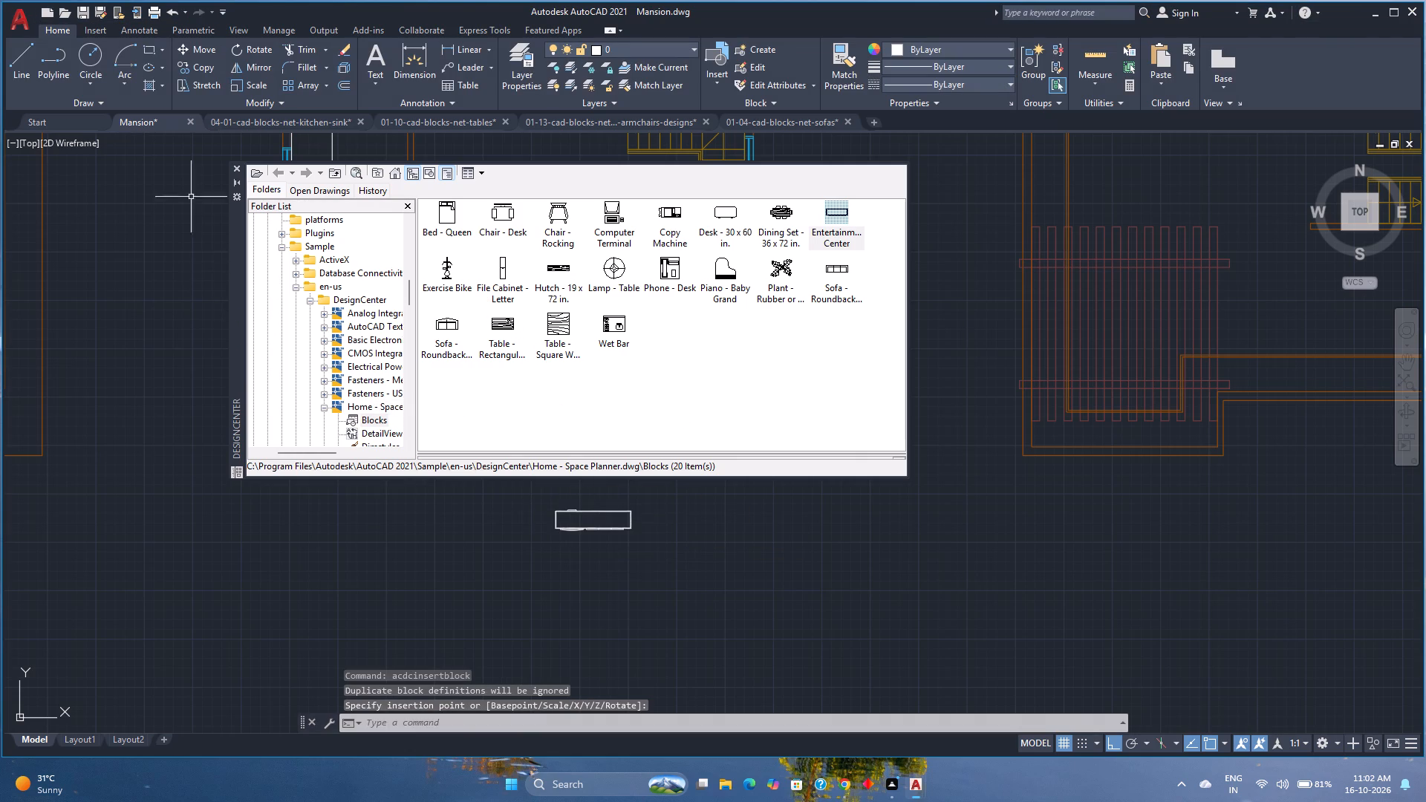
pyautogui.click(239, 169)
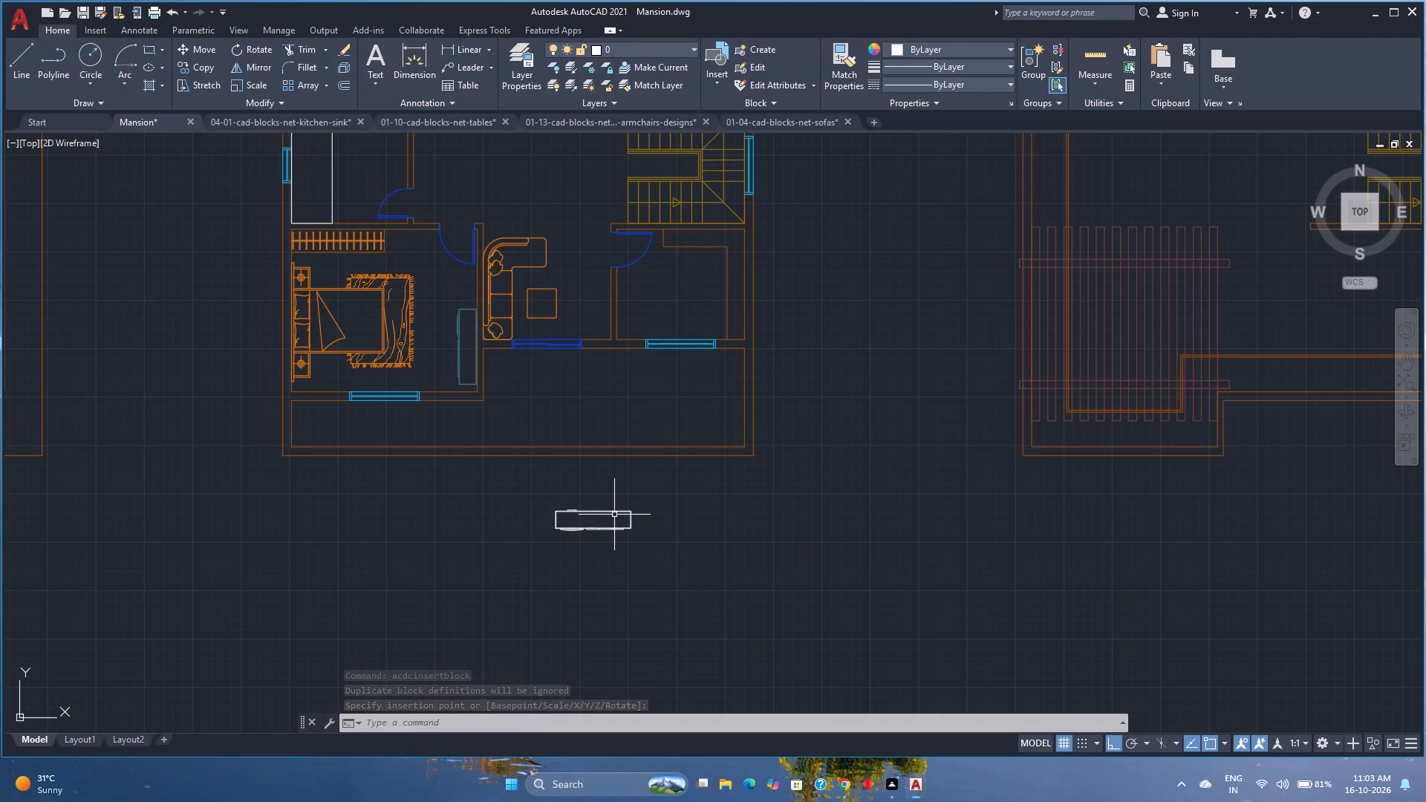
# Rotate the inserted entertainment center to 270° about its west end so it stands vertically with the front facing west.
pyautogui.click(631, 523)
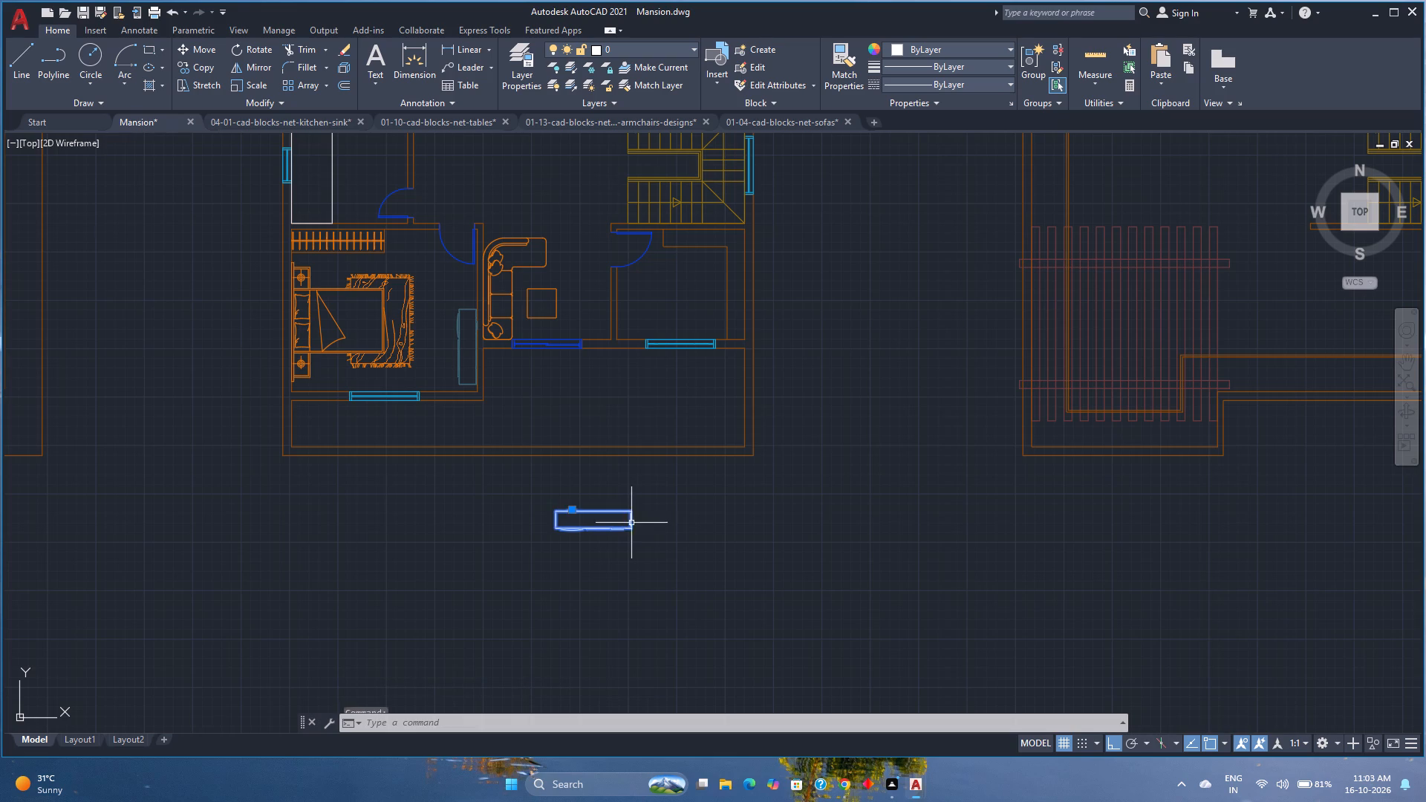
pyautogui.click(241, 49)
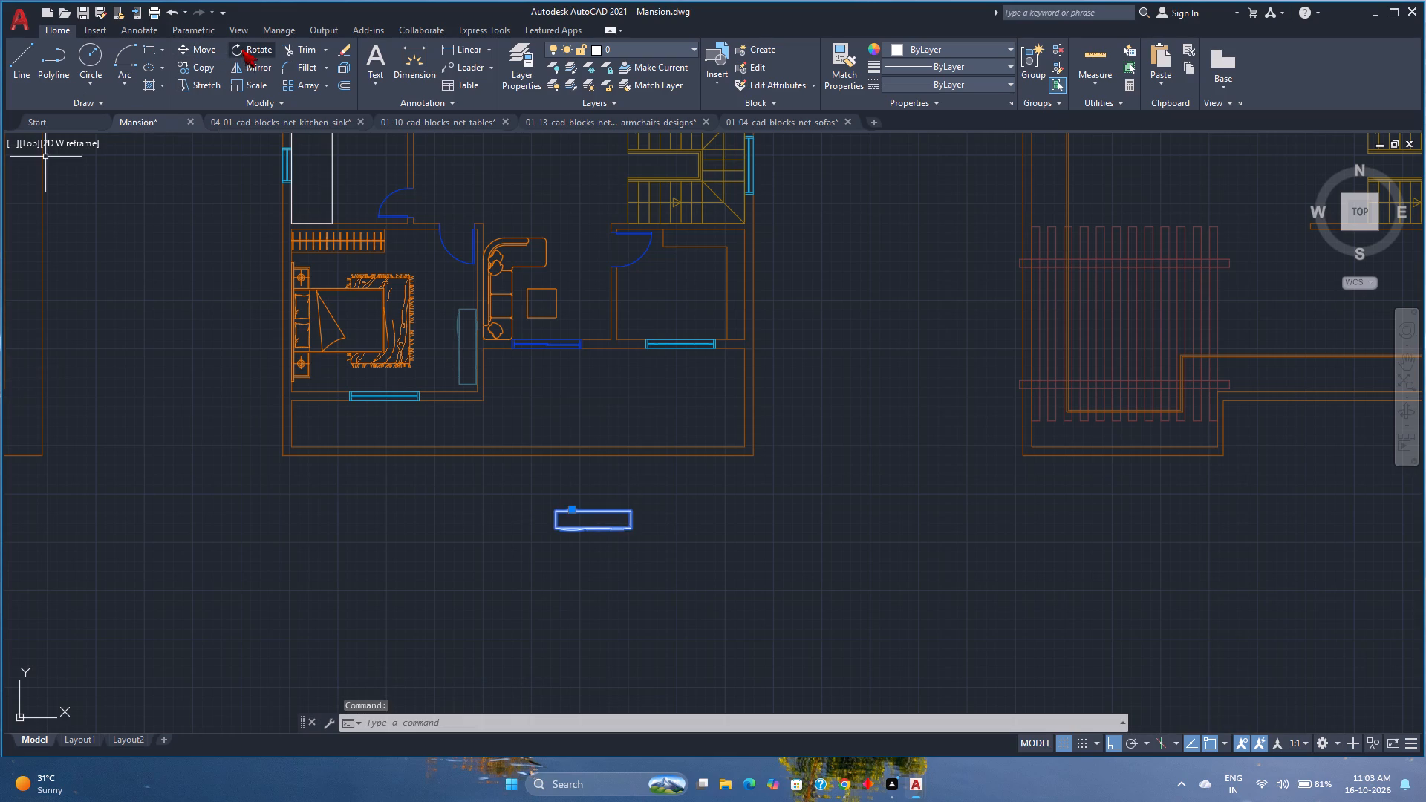
pyautogui.scroll(2, 559, 524)
pyautogui.click(554, 520)
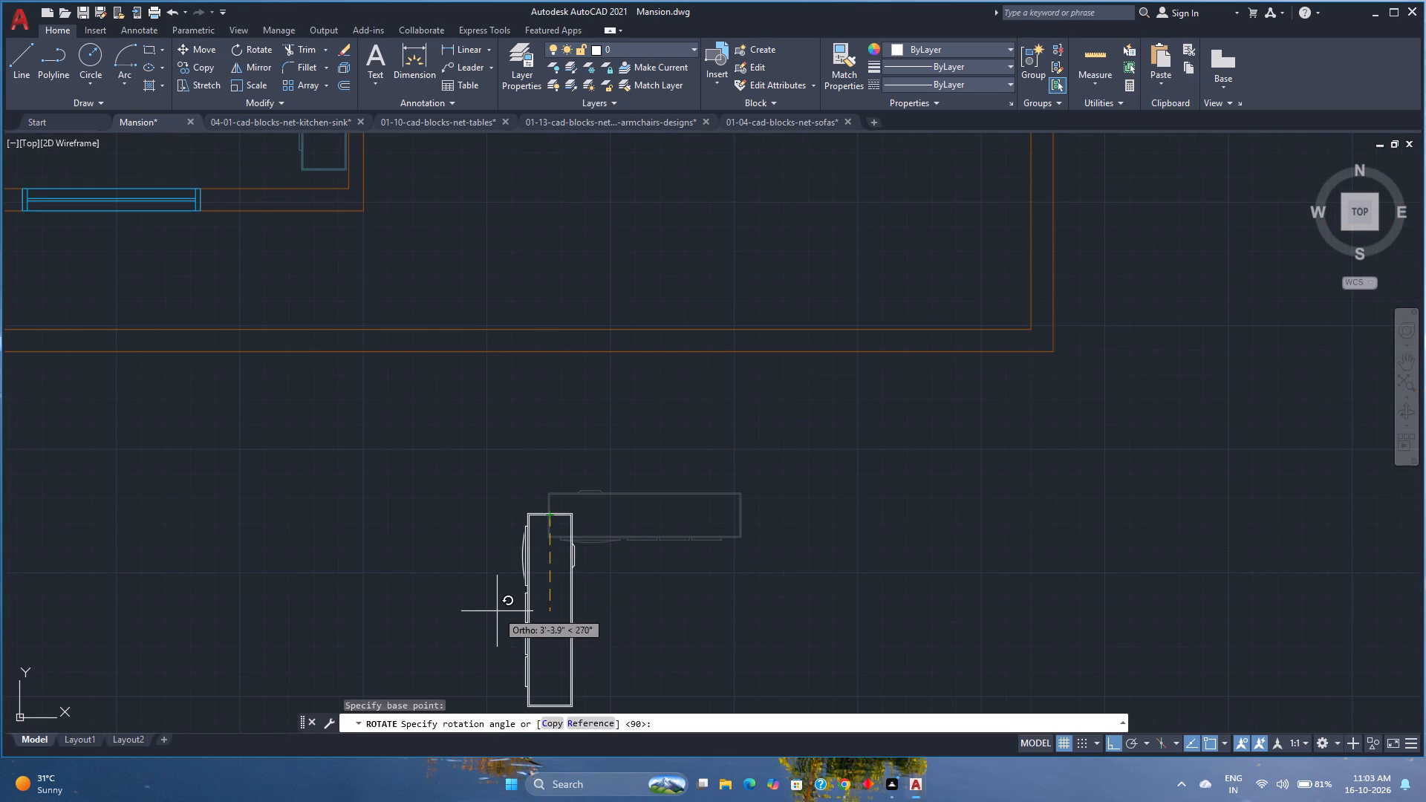
pyautogui.click(497, 610)
pyautogui.moveTo(498, 568); pyautogui.dragTo(483, 415, button='middle')
pyautogui.middleClick(483, 412)
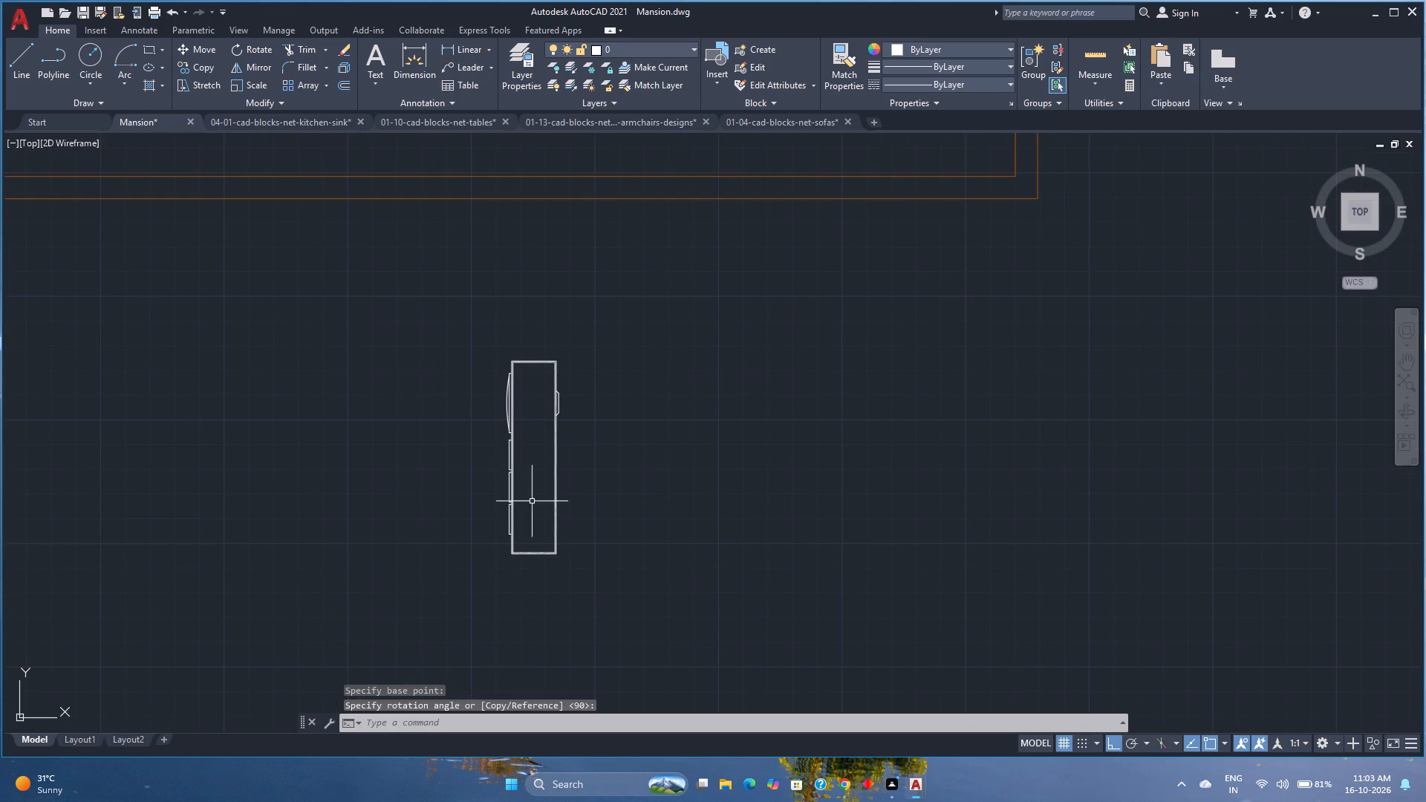
# Scale the rotated entertainment center down freehand about its southeast corner to roughly three quarters of its size.
pyautogui.click(541, 550)
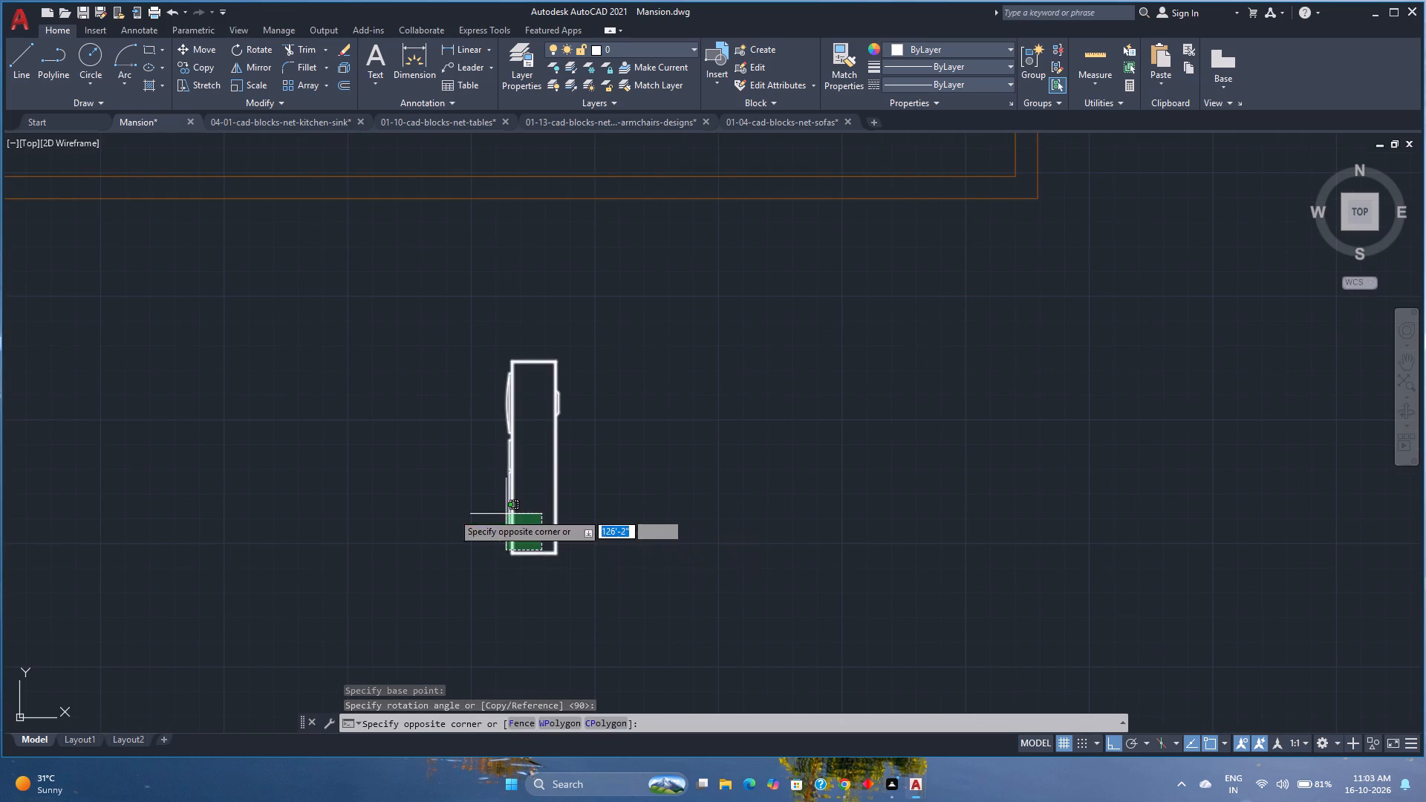
pyautogui.click(452, 512)
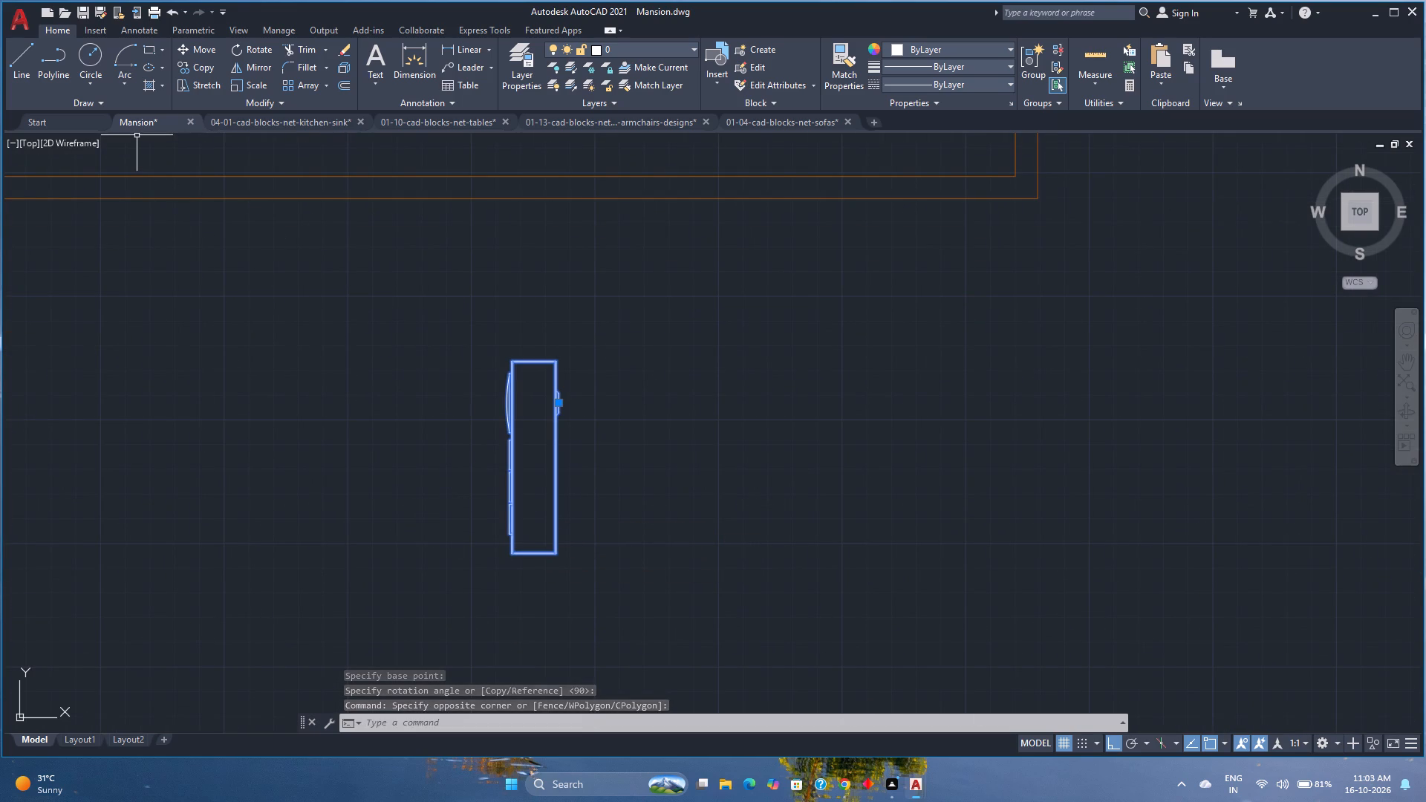
pyautogui.write('sc')
pyautogui.press('Return')
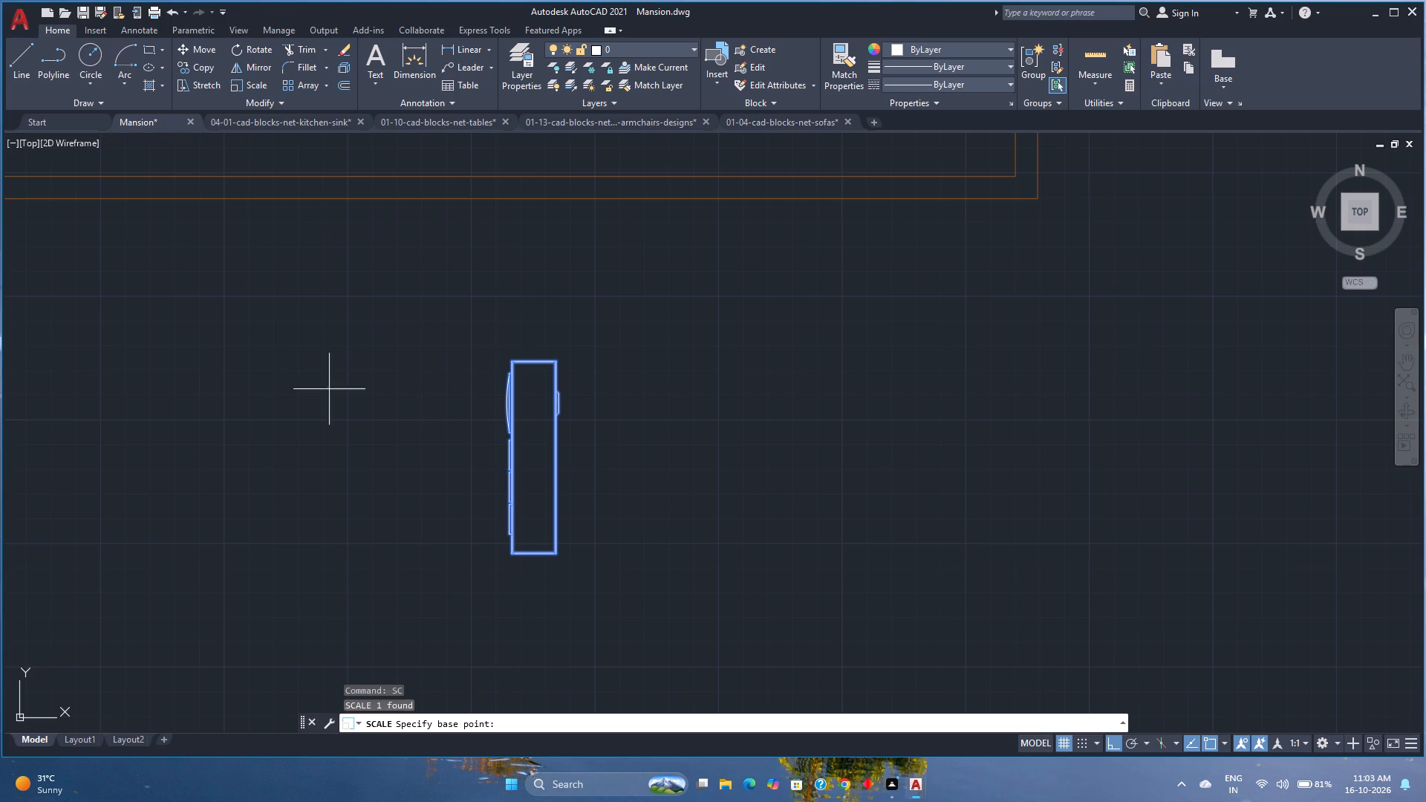
pyautogui.scroll(1, 559, 552)
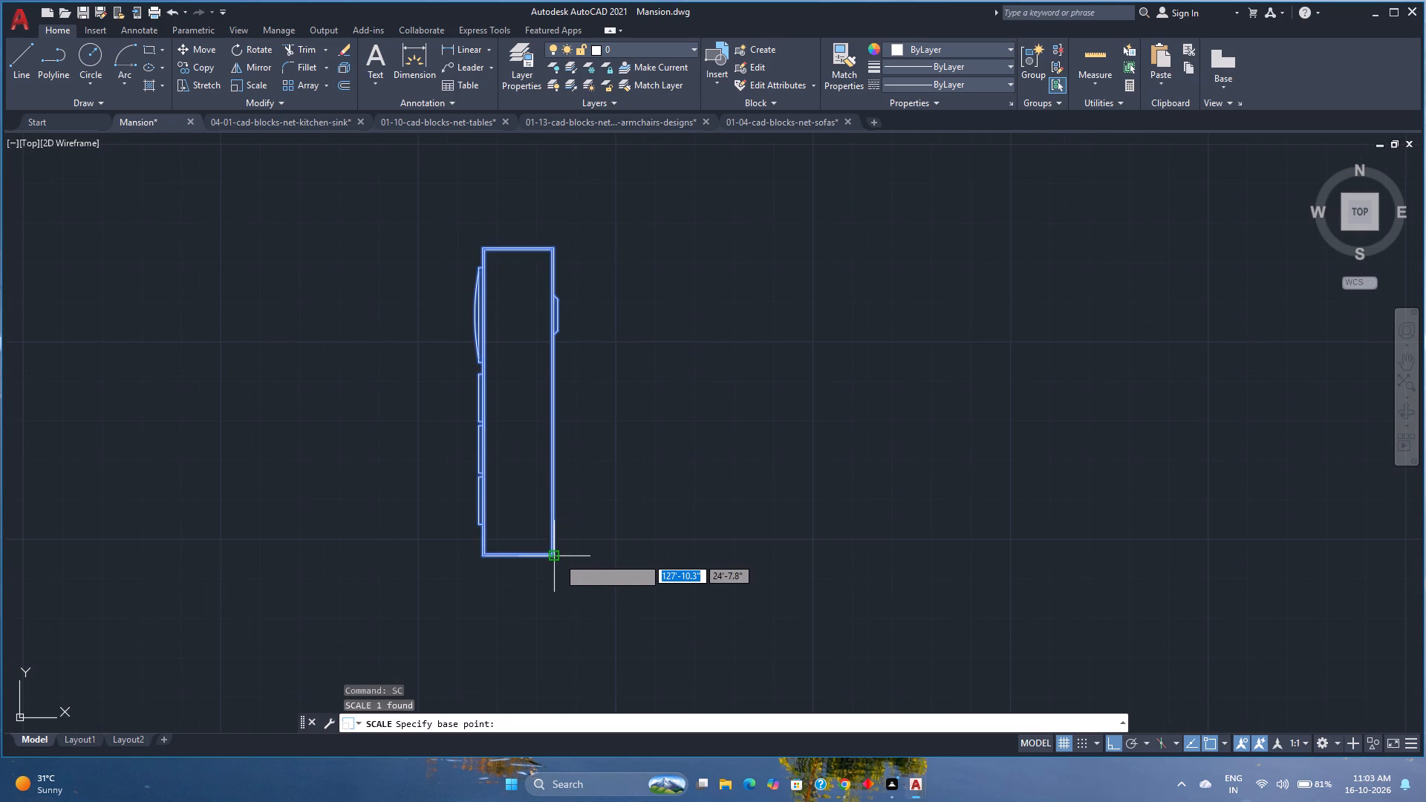
pyautogui.click(558, 557)
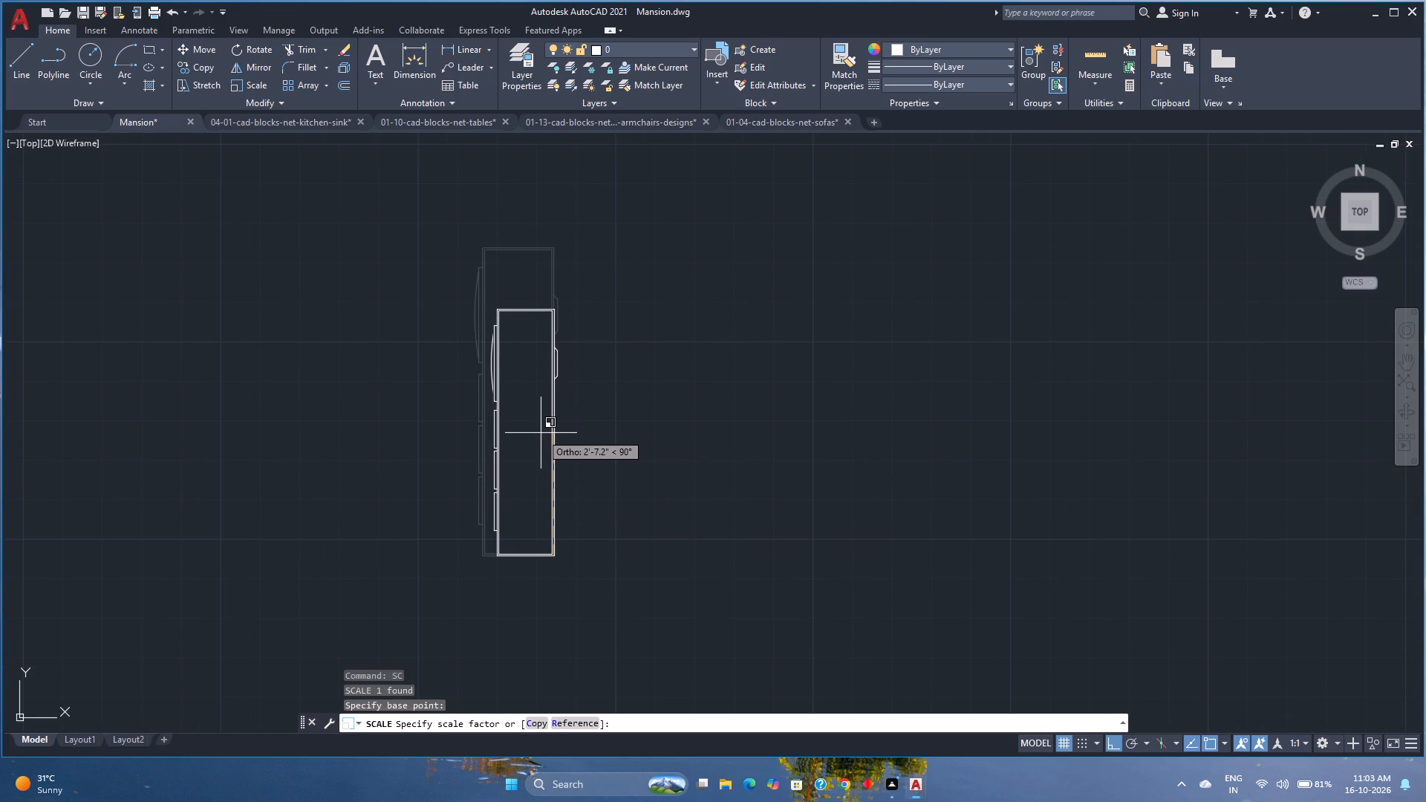
pyautogui.click(541, 437)
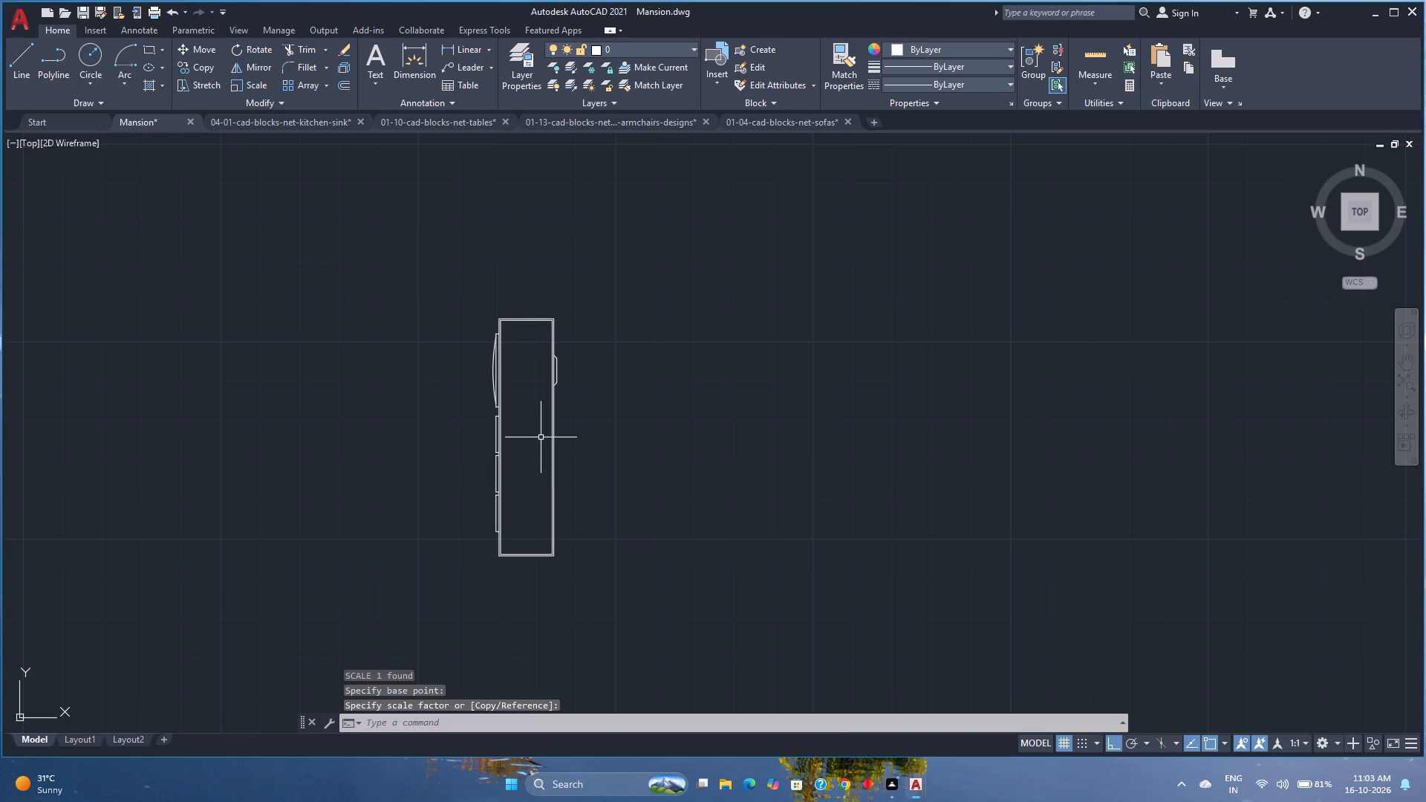
# Move the scaled entertainment center by its back edge, with Ortho off, against the middle plan's lounge east wall, opposite the L-shaped sofa.
pyautogui.click(553, 455)
pyautogui.scroll(-2, 541, 455)
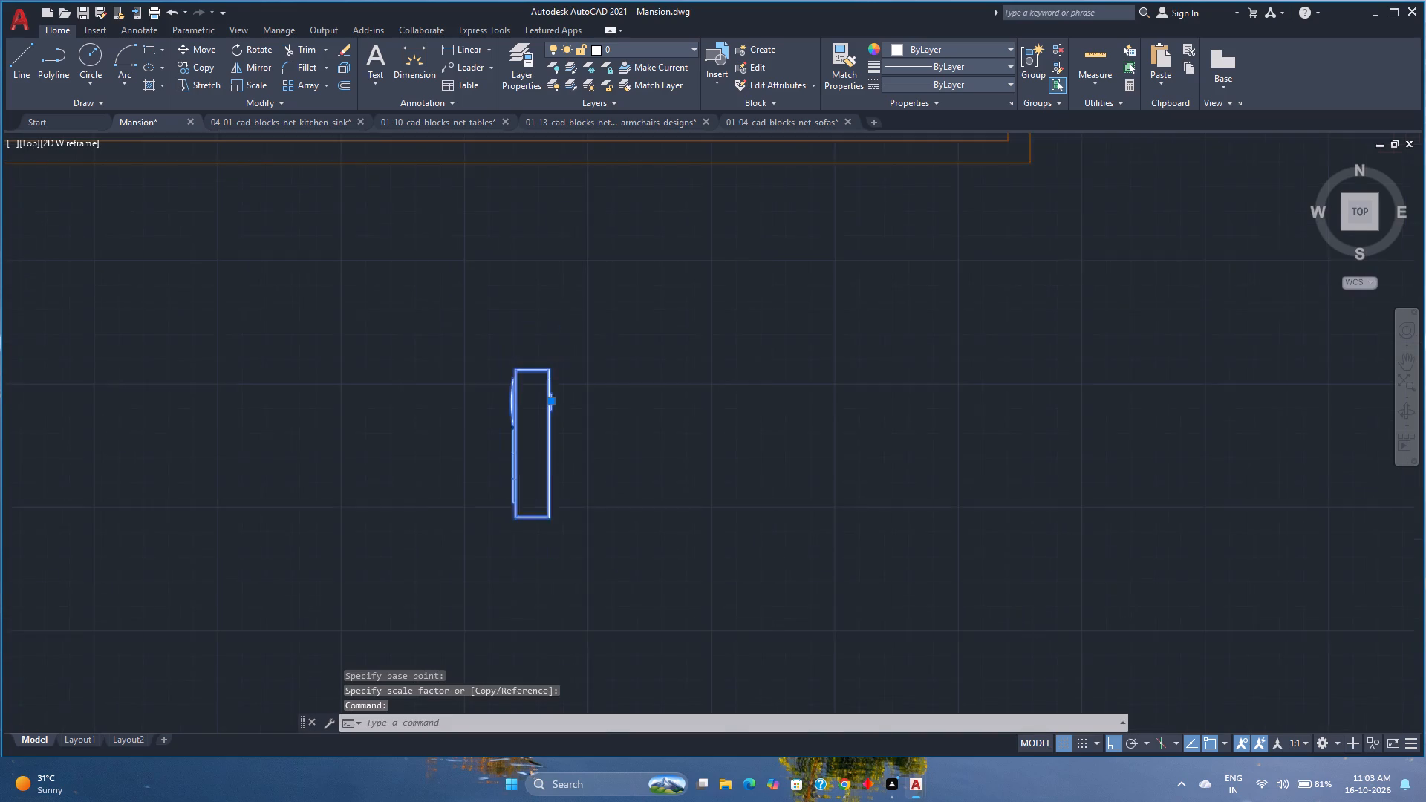
pyautogui.moveTo(538, 448); pyautogui.dragTo(520, 545, button='middle')
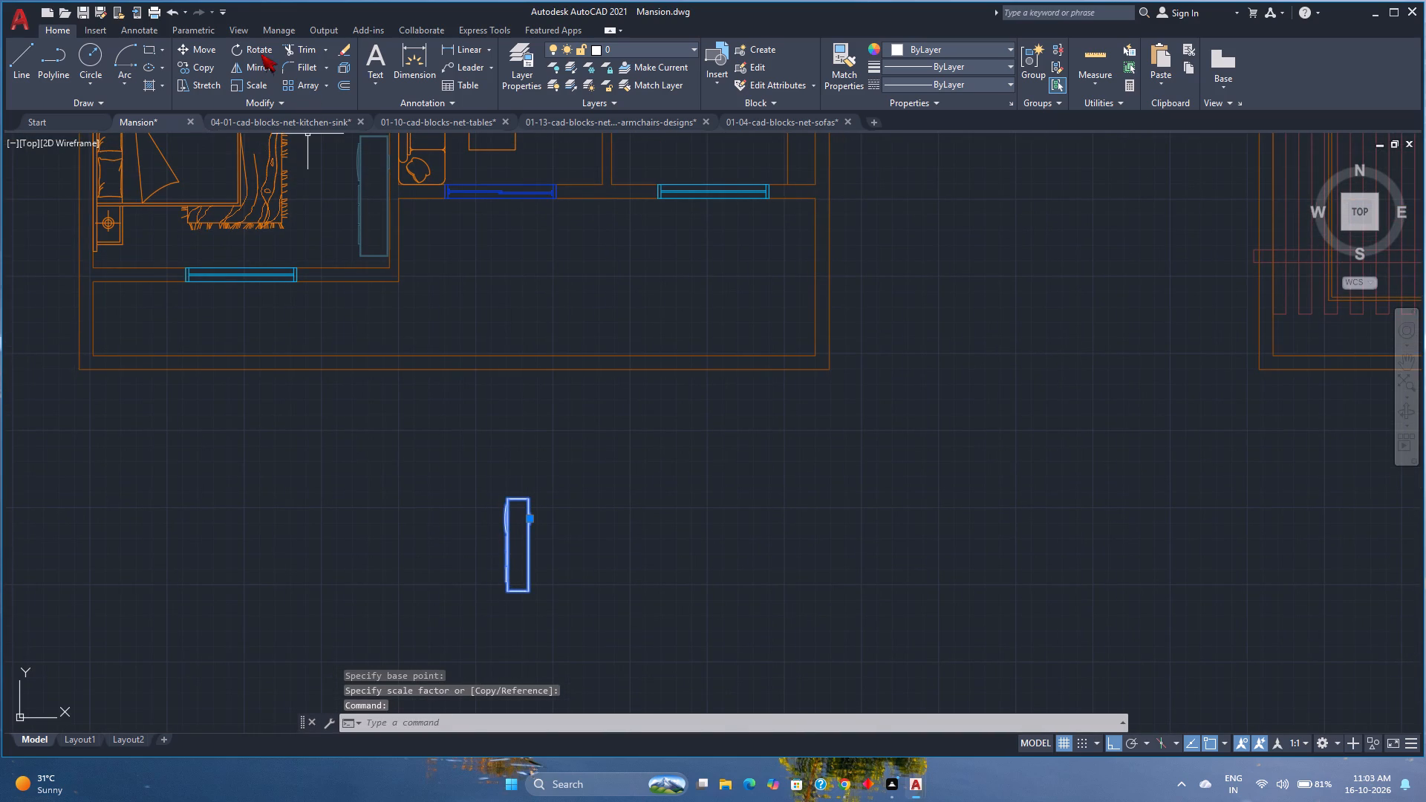
pyautogui.click(212, 46)
pyautogui.scroll(1, 557, 515)
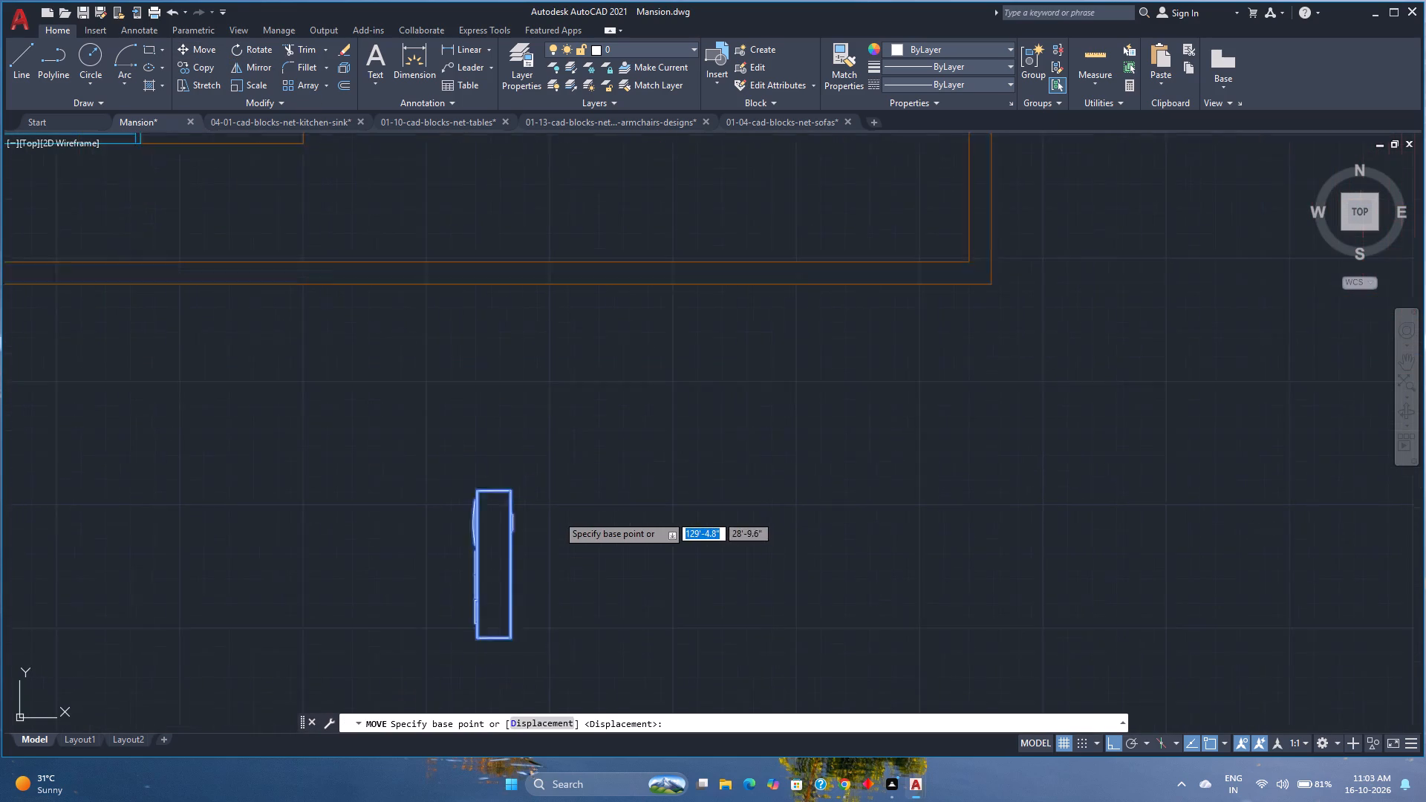
pyautogui.scroll(2, 557, 515)
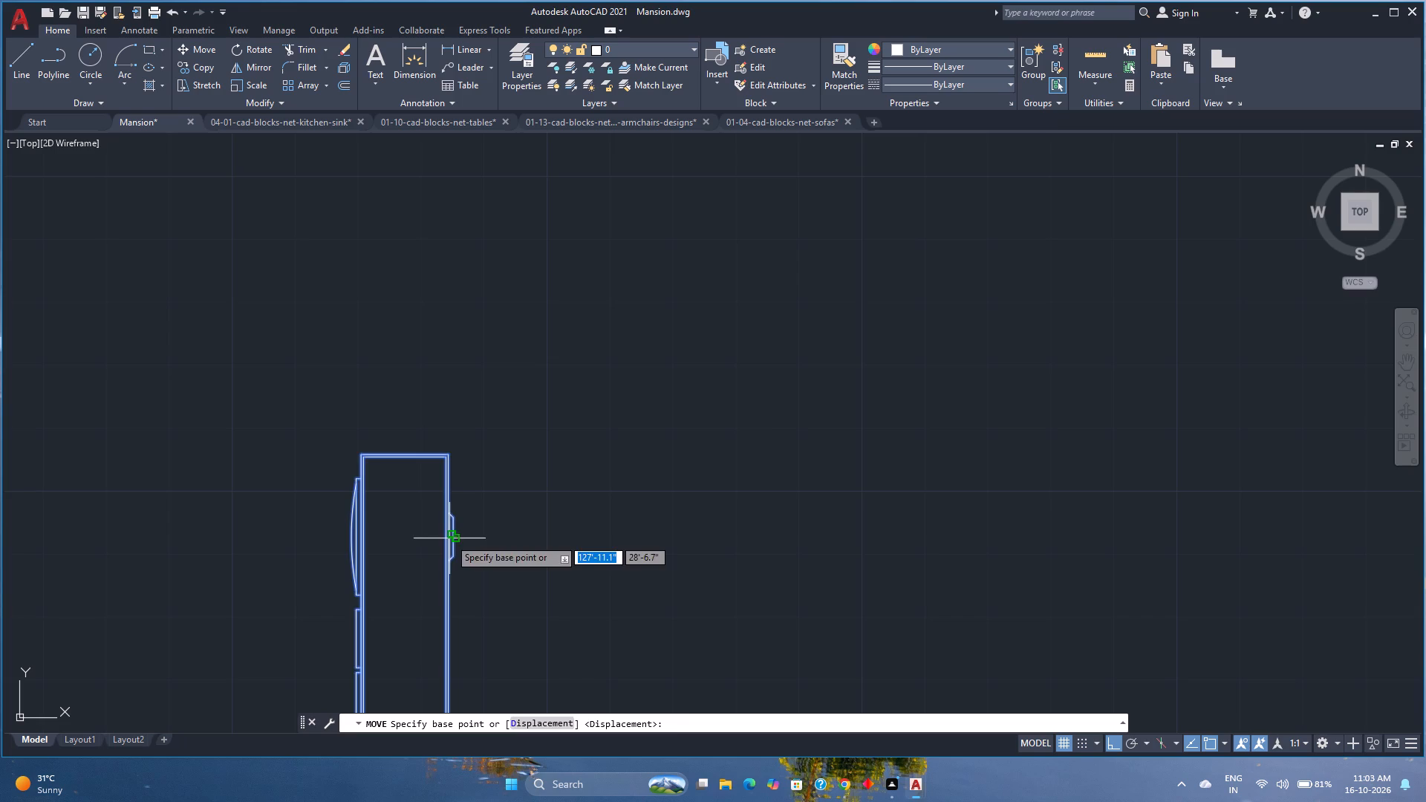
pyautogui.click(449, 538)
pyautogui.scroll(-9, 469, 486)
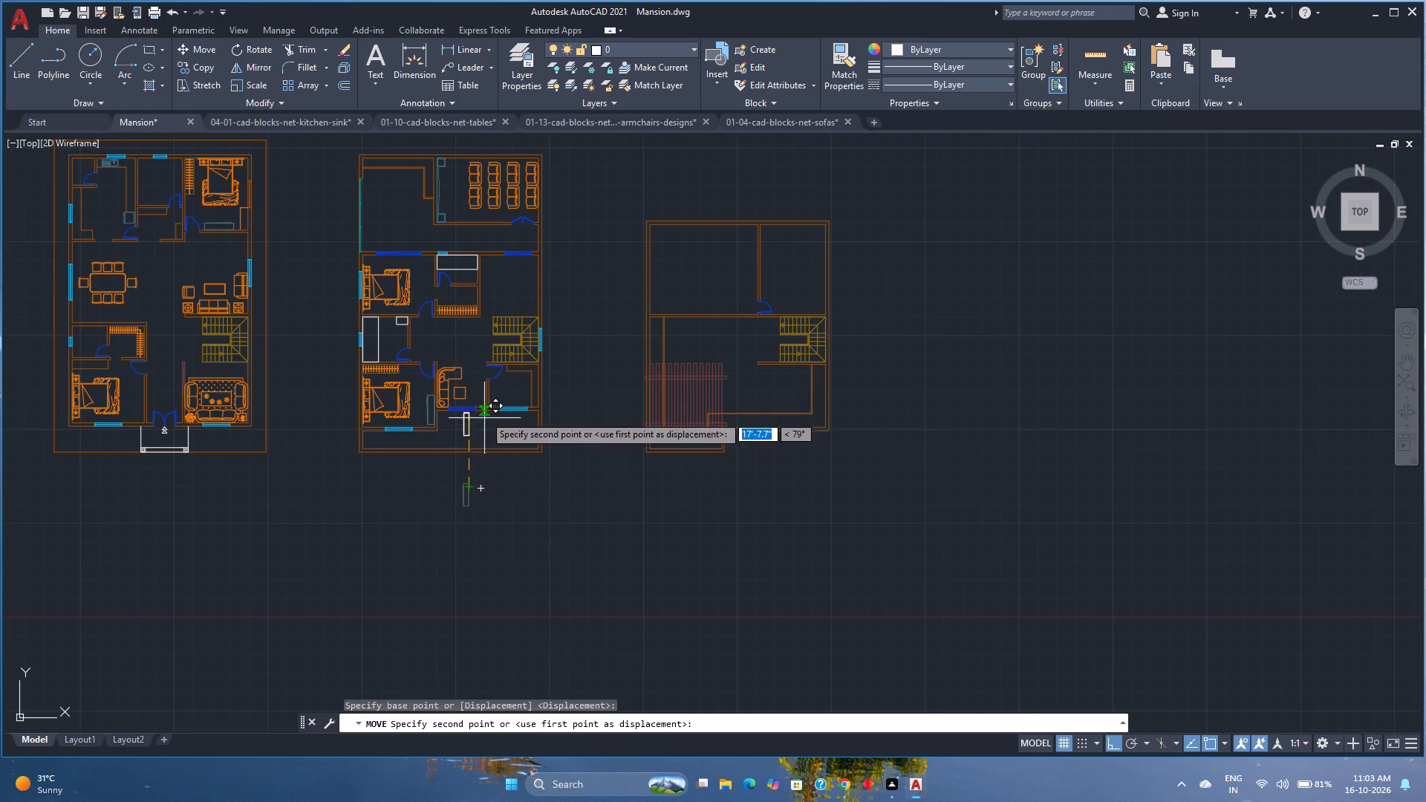
pyautogui.scroll(6, 485, 403)
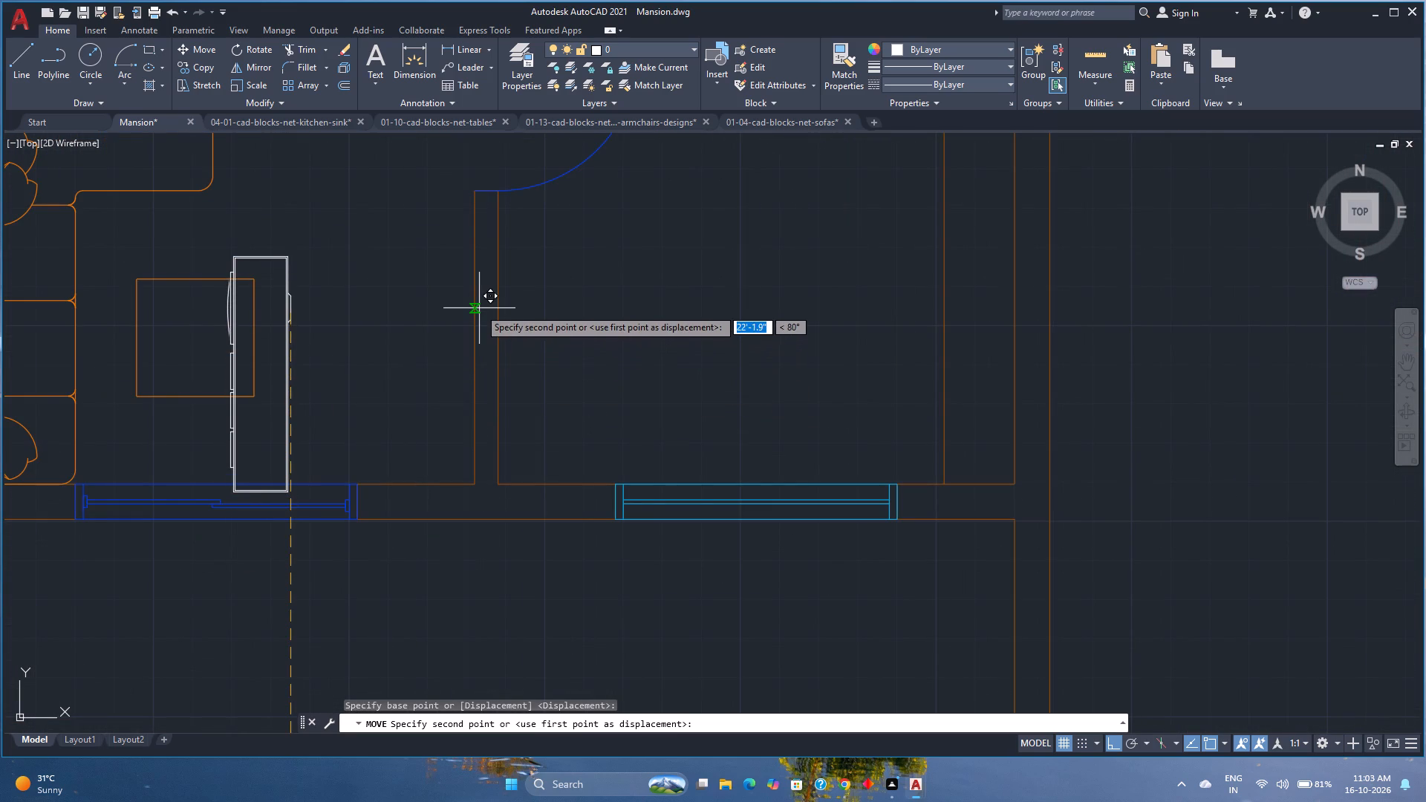
pyautogui.press('F8')
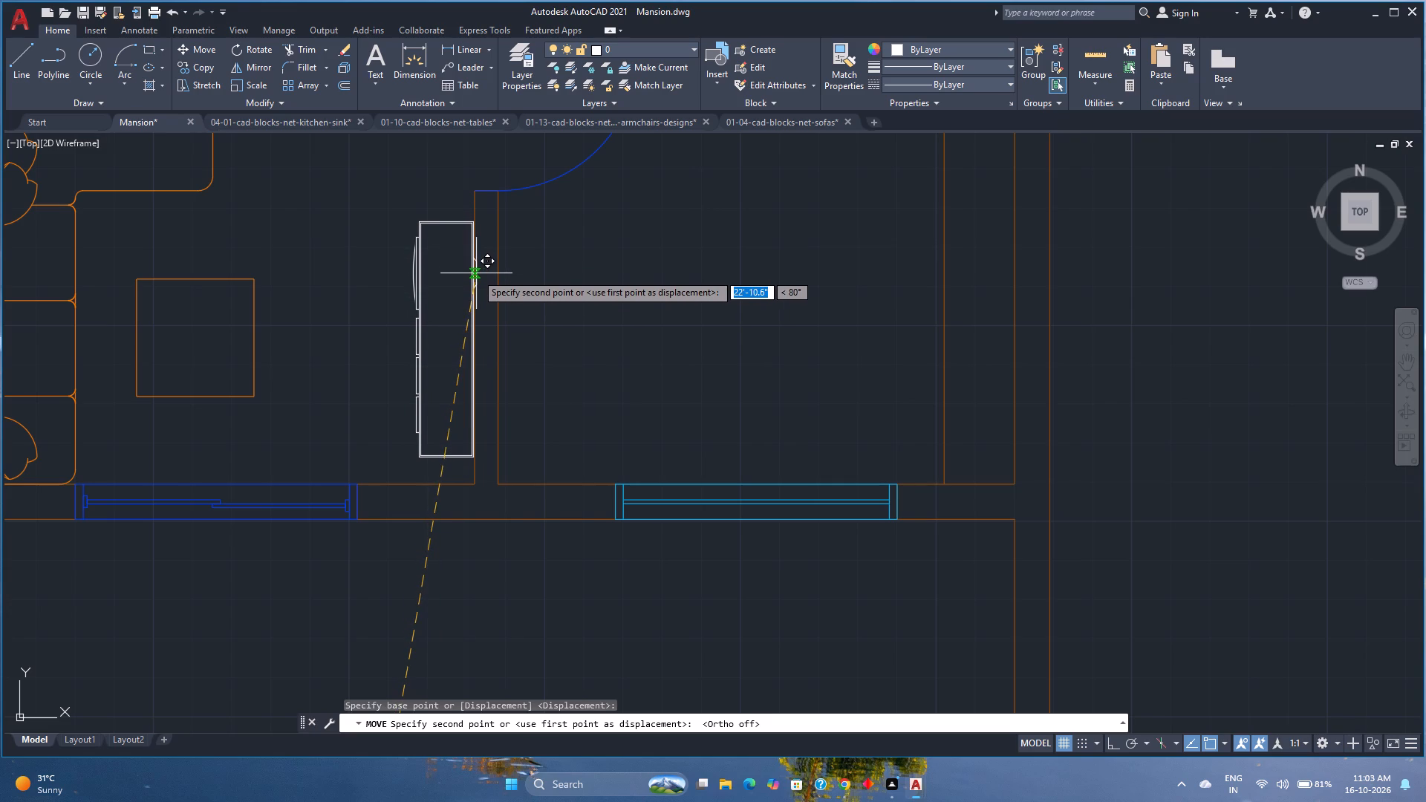
pyautogui.click(476, 273)
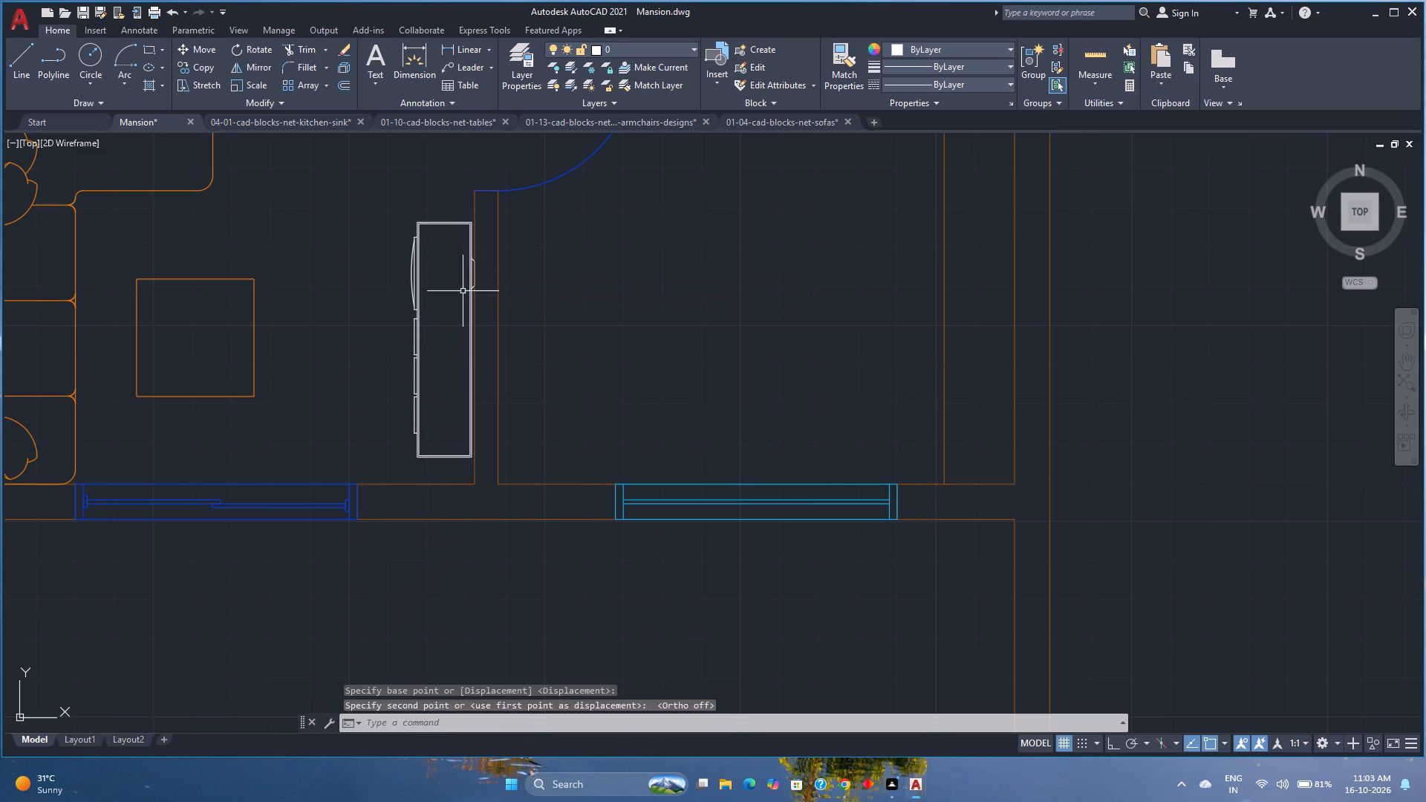
pyautogui.press('Escape')
# Assign the lounge's entertainment center on the middle floor plan to the Utilities layer.
pyautogui.scroll(-2, 399, 379)
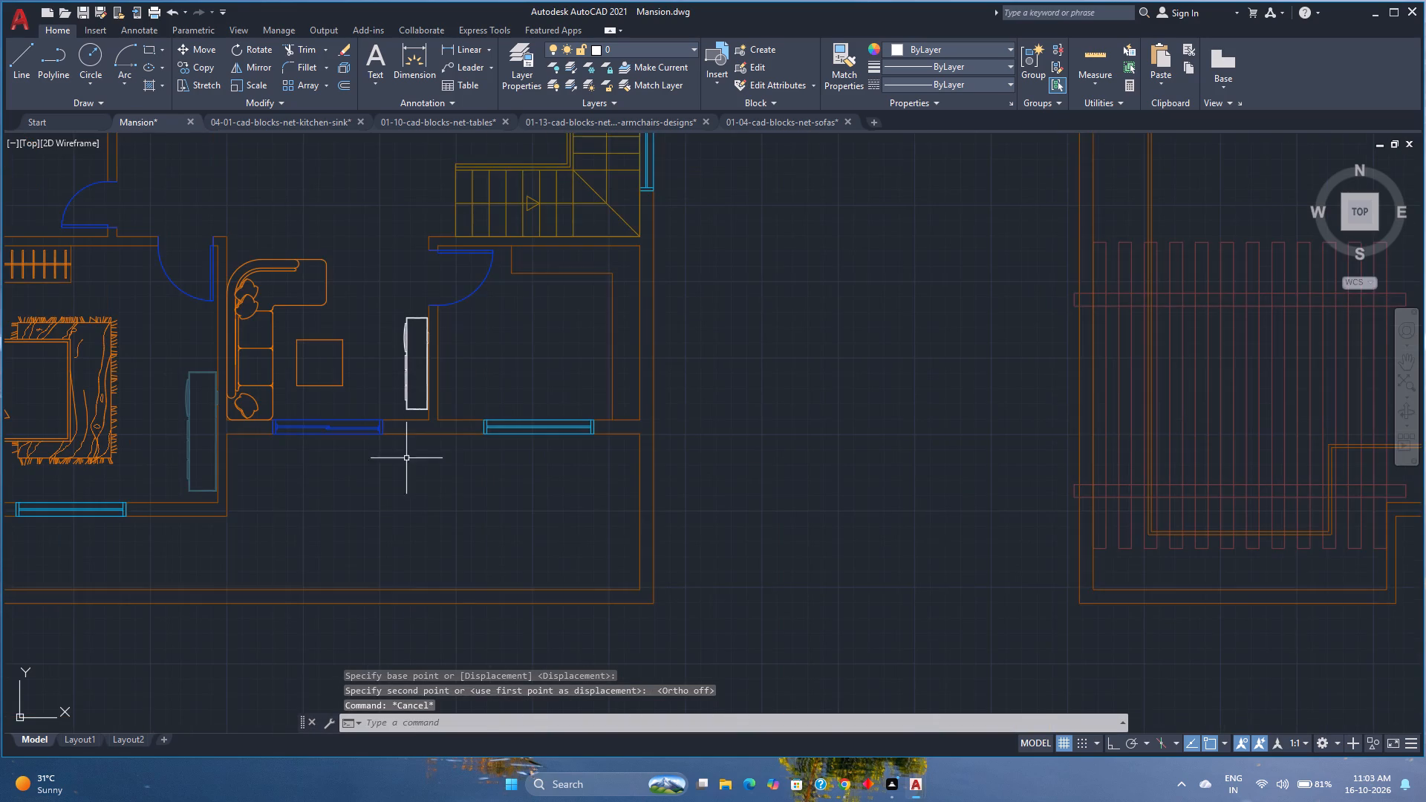
pyautogui.moveTo(406, 458); pyautogui.dragTo(444, 400, button='middle')
pyautogui.click(451, 328)
pyautogui.click(430, 328)
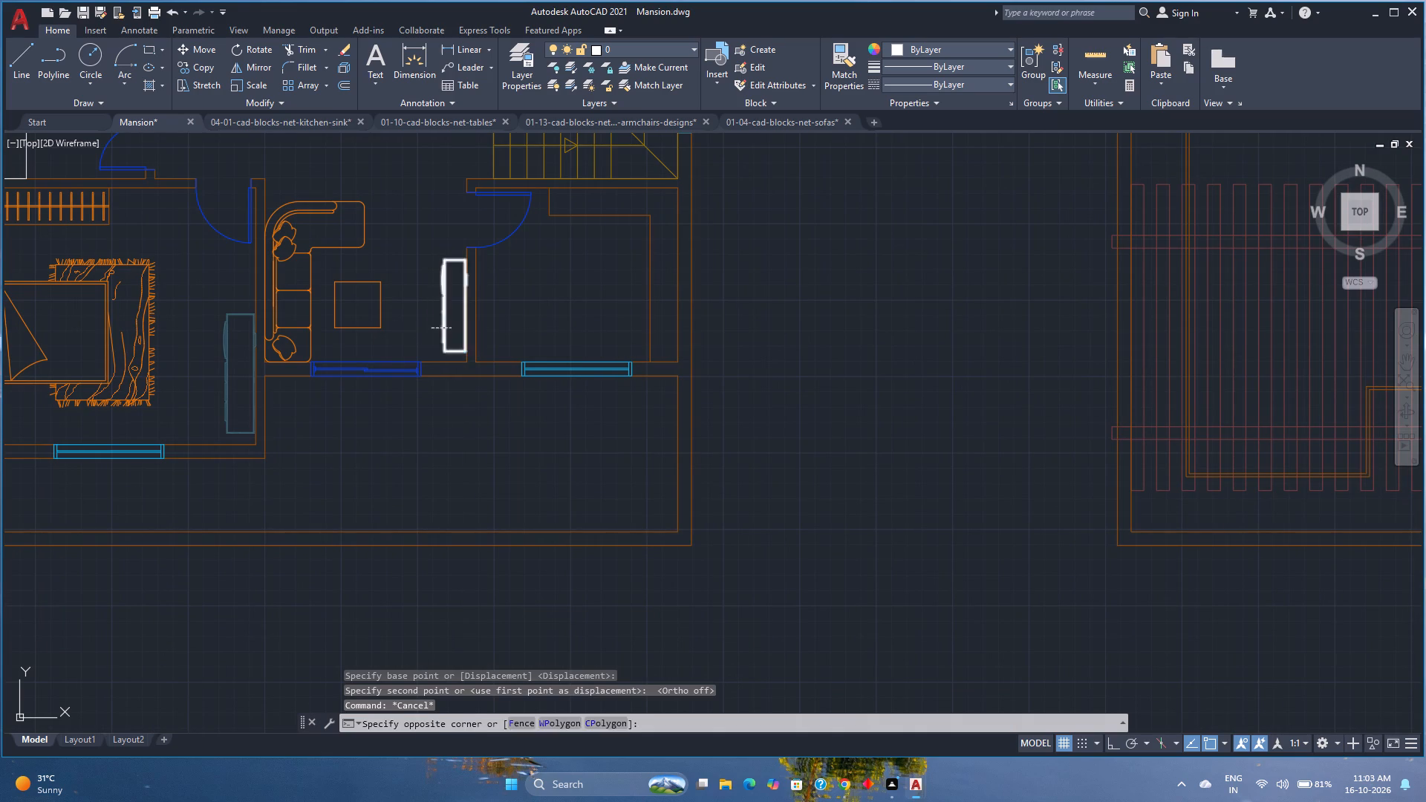
pyautogui.click(650, 50)
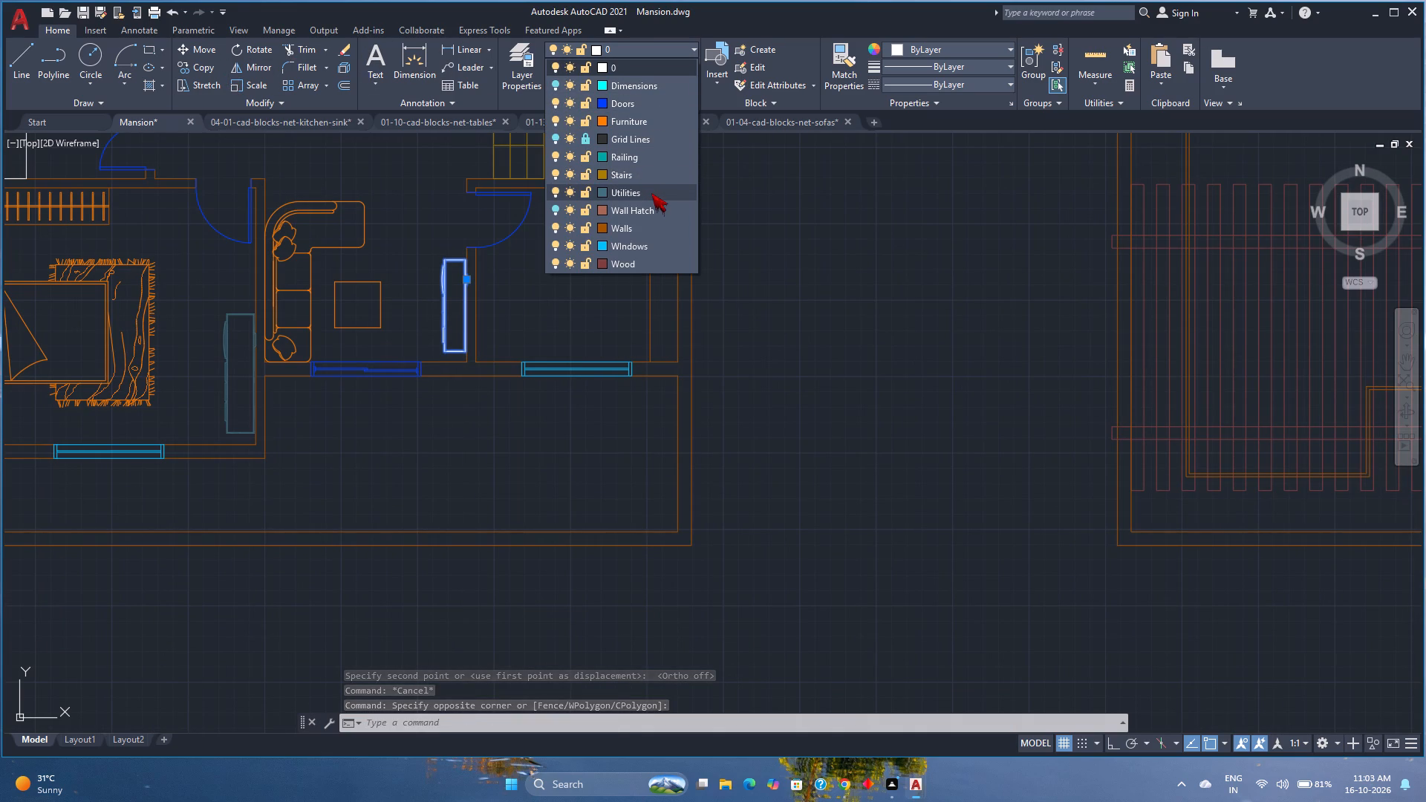
pyautogui.click(651, 193)
pyautogui.press('Escape')
# Save the mansion drawing.
pyautogui.scroll(-1, 469, 327)
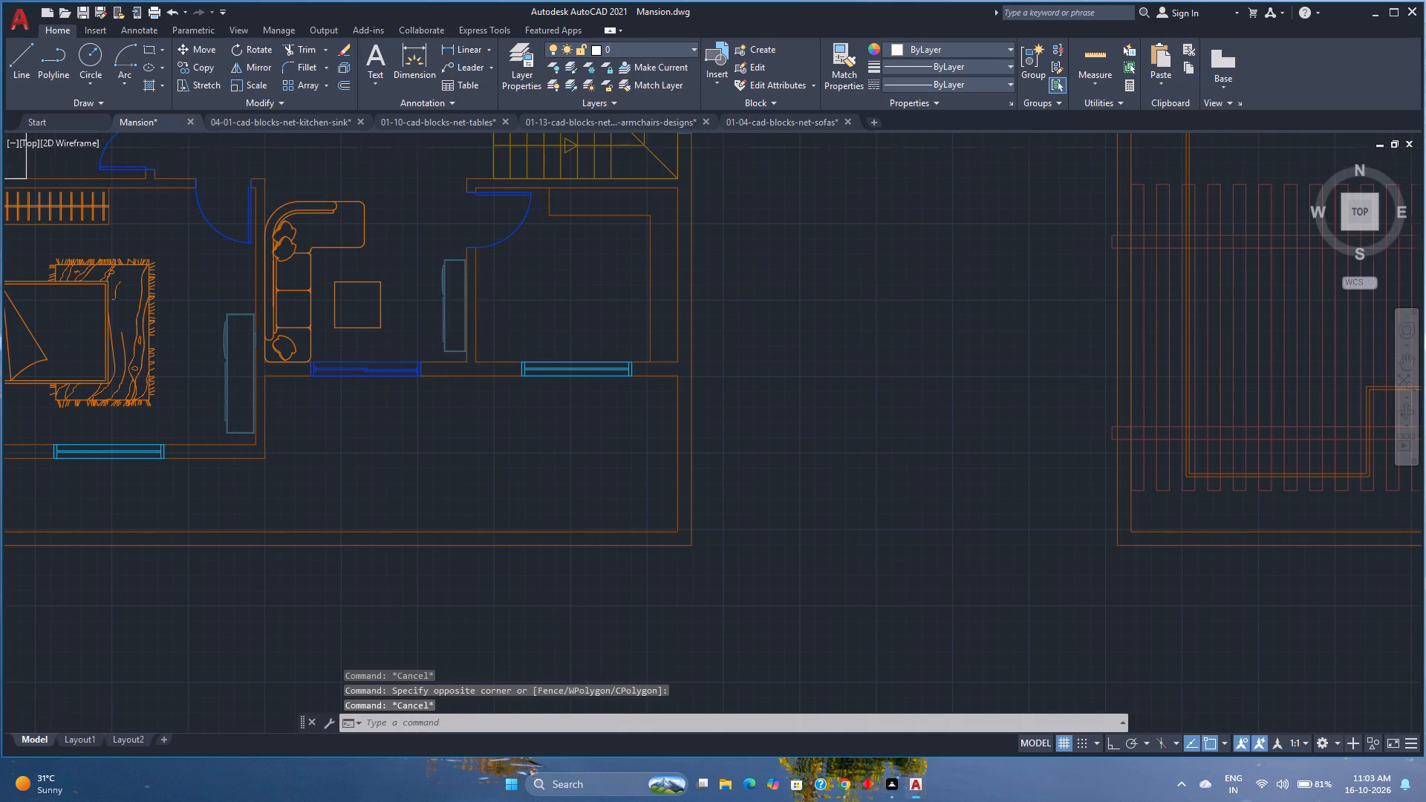
pyautogui.scroll(-3, 469, 327)
pyautogui.moveTo(473, 329); pyautogui.dragTo(541, 420, button='middle')
pyautogui.hotkey('ctrl', 's')
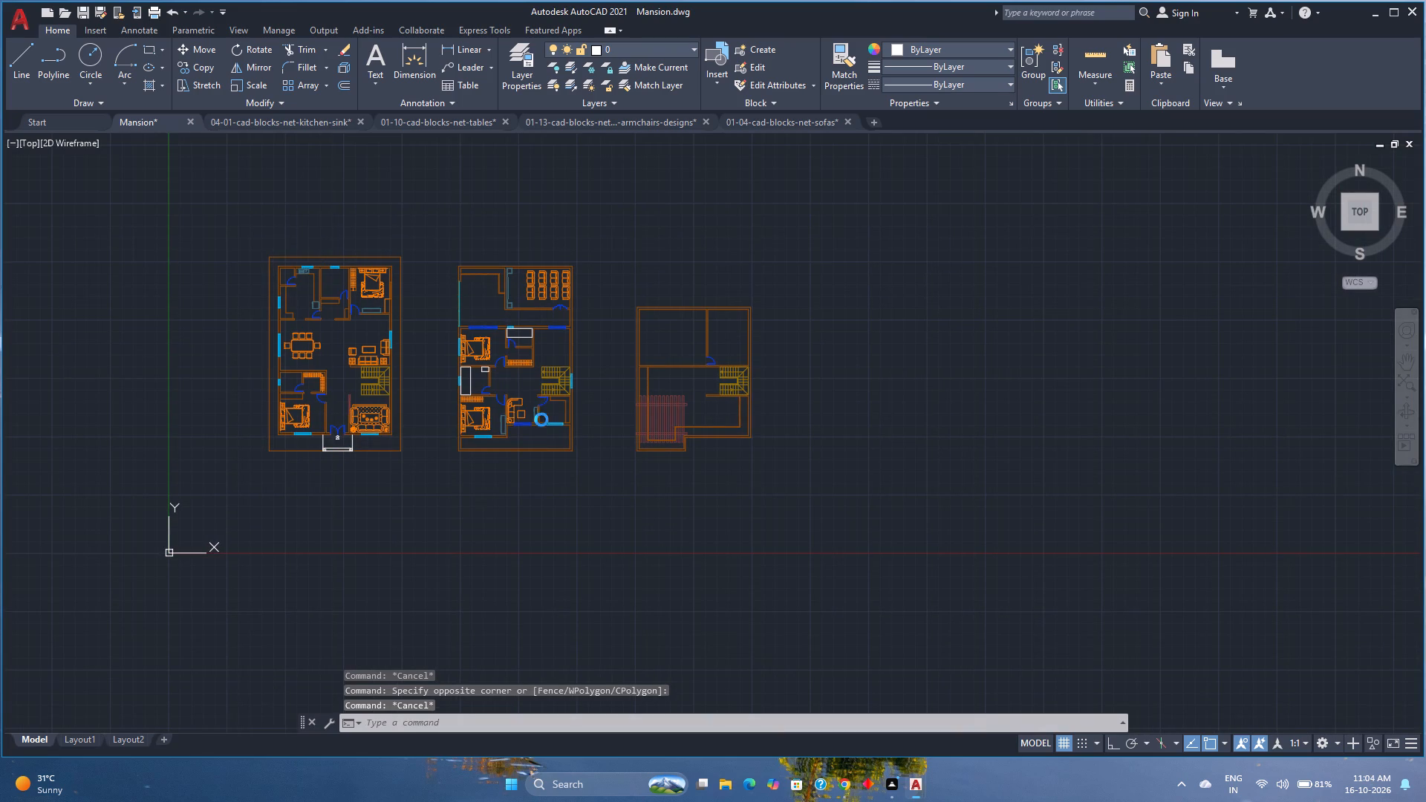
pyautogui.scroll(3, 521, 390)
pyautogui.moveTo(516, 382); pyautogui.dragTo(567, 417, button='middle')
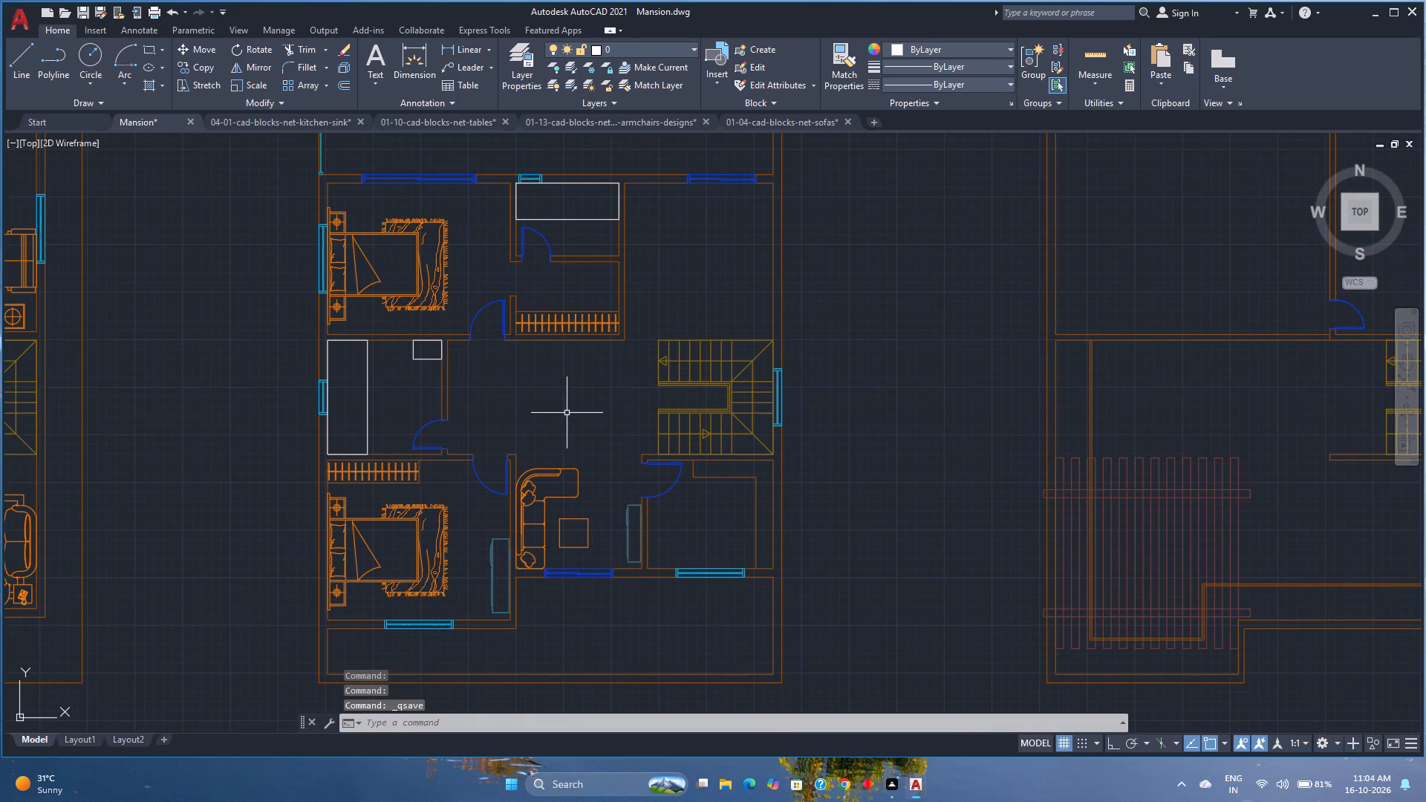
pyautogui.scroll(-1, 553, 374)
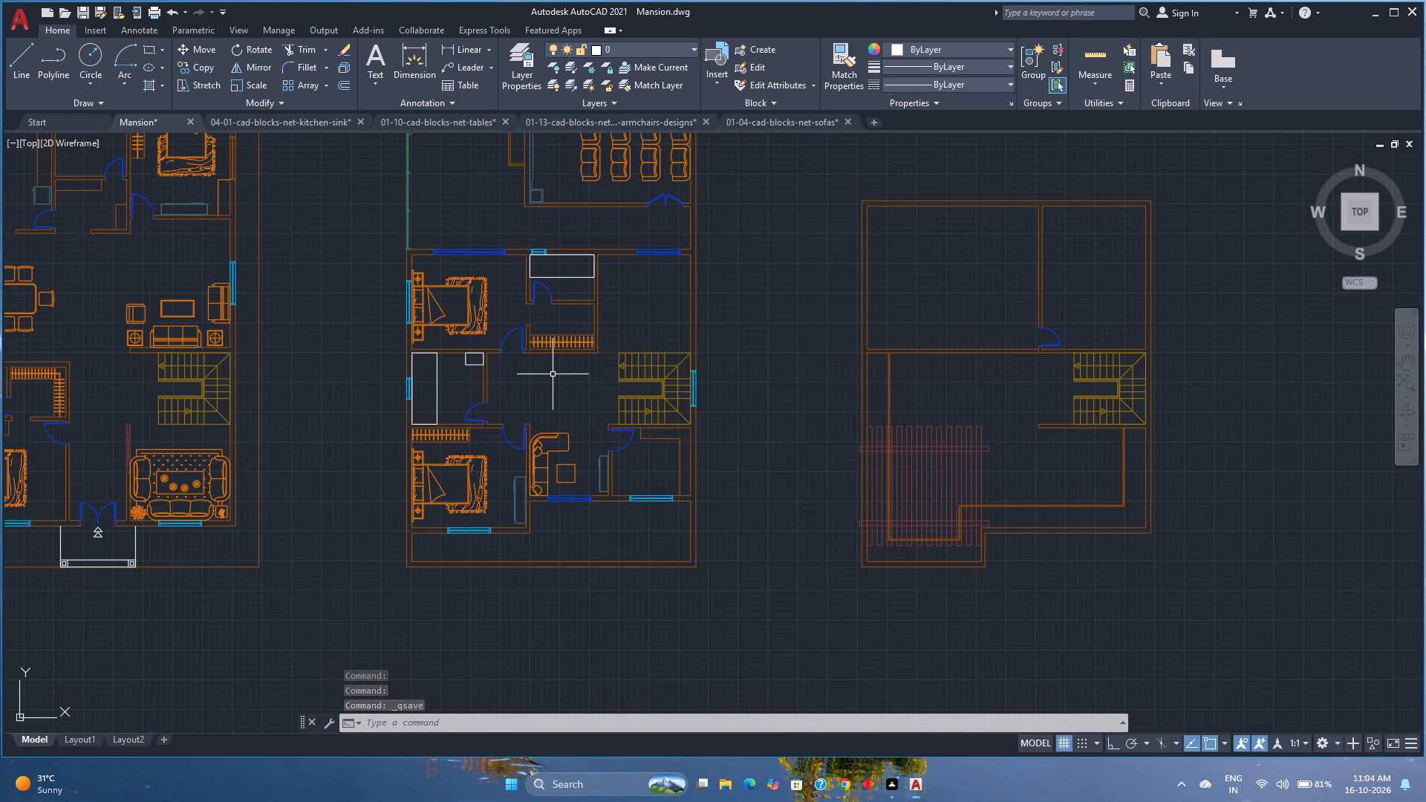
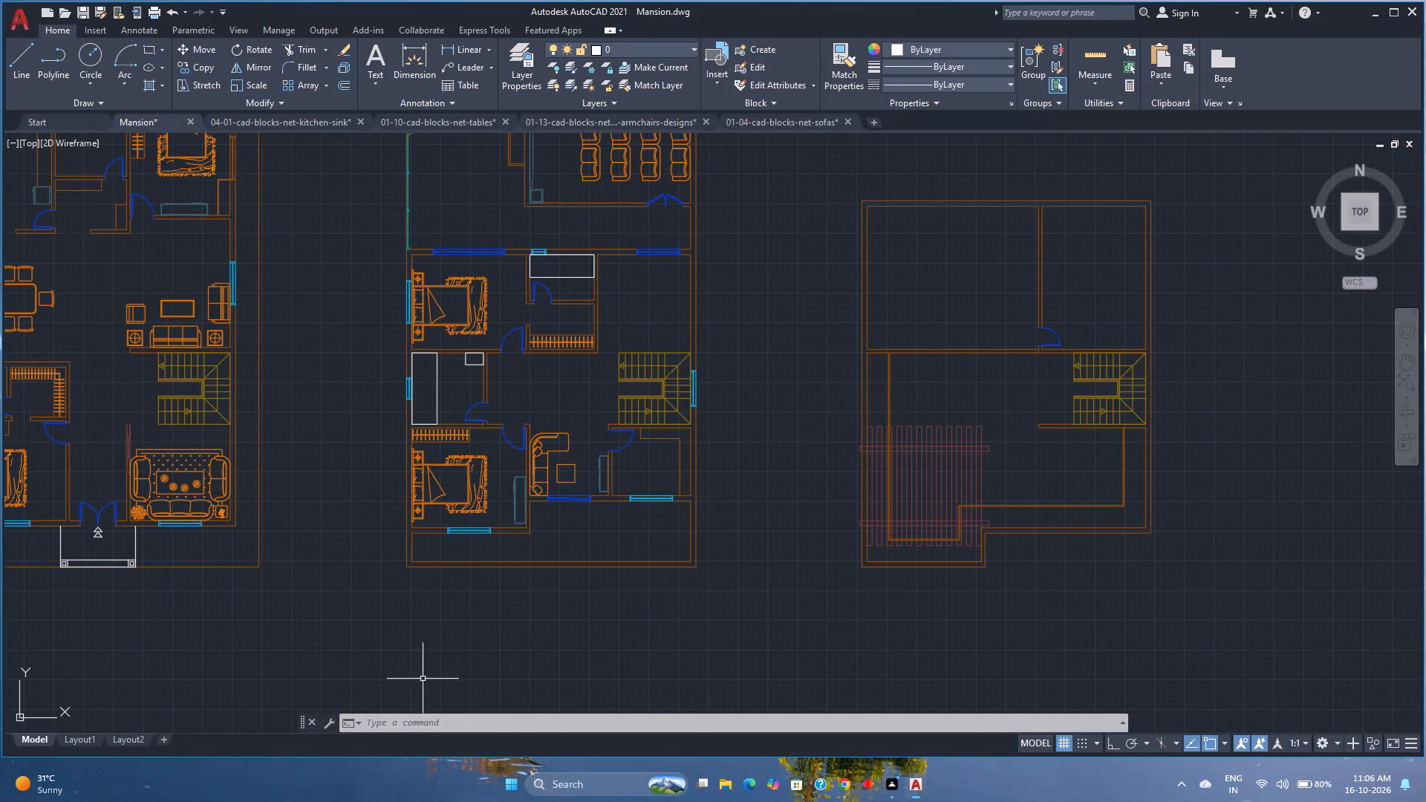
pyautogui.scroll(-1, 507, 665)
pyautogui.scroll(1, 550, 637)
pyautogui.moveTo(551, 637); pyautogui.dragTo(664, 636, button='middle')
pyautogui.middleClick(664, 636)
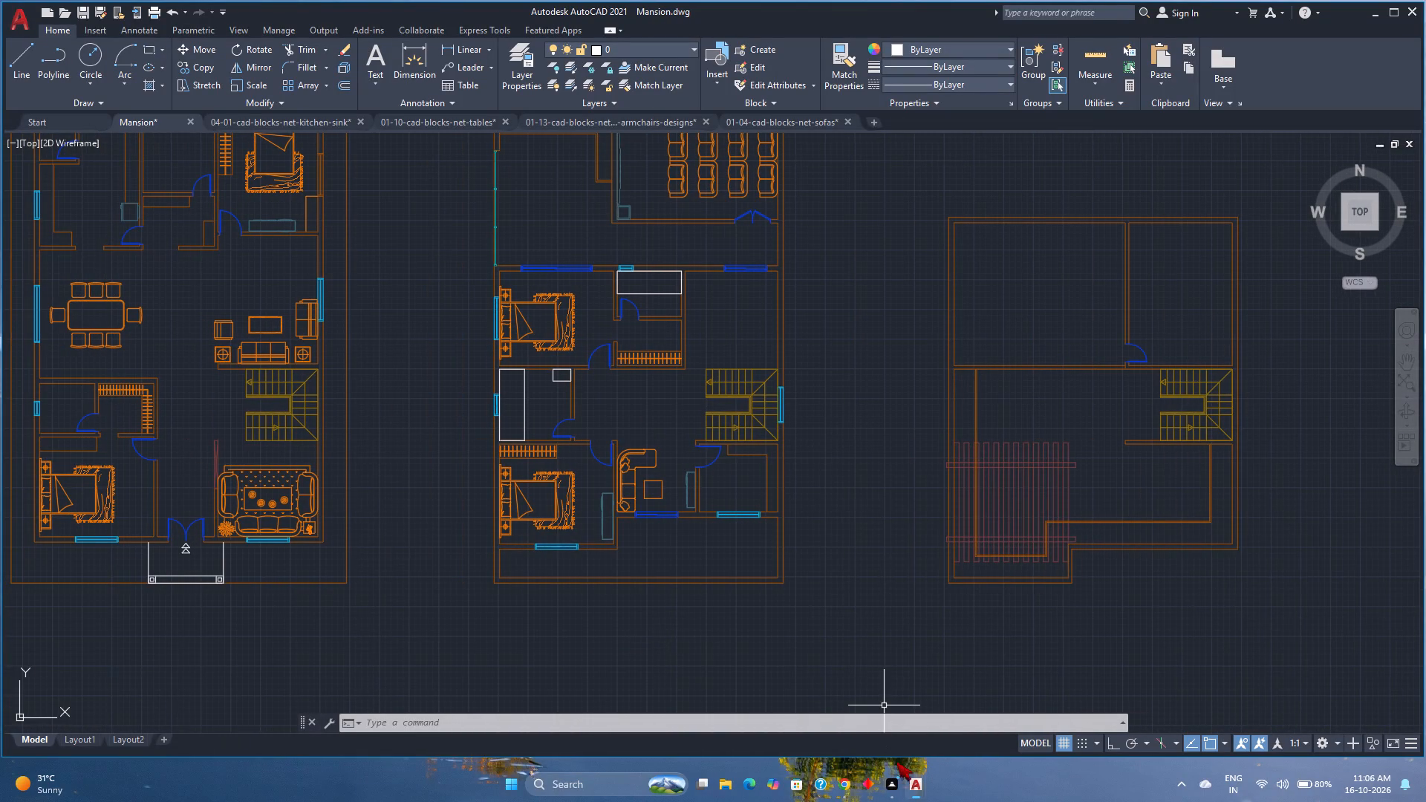
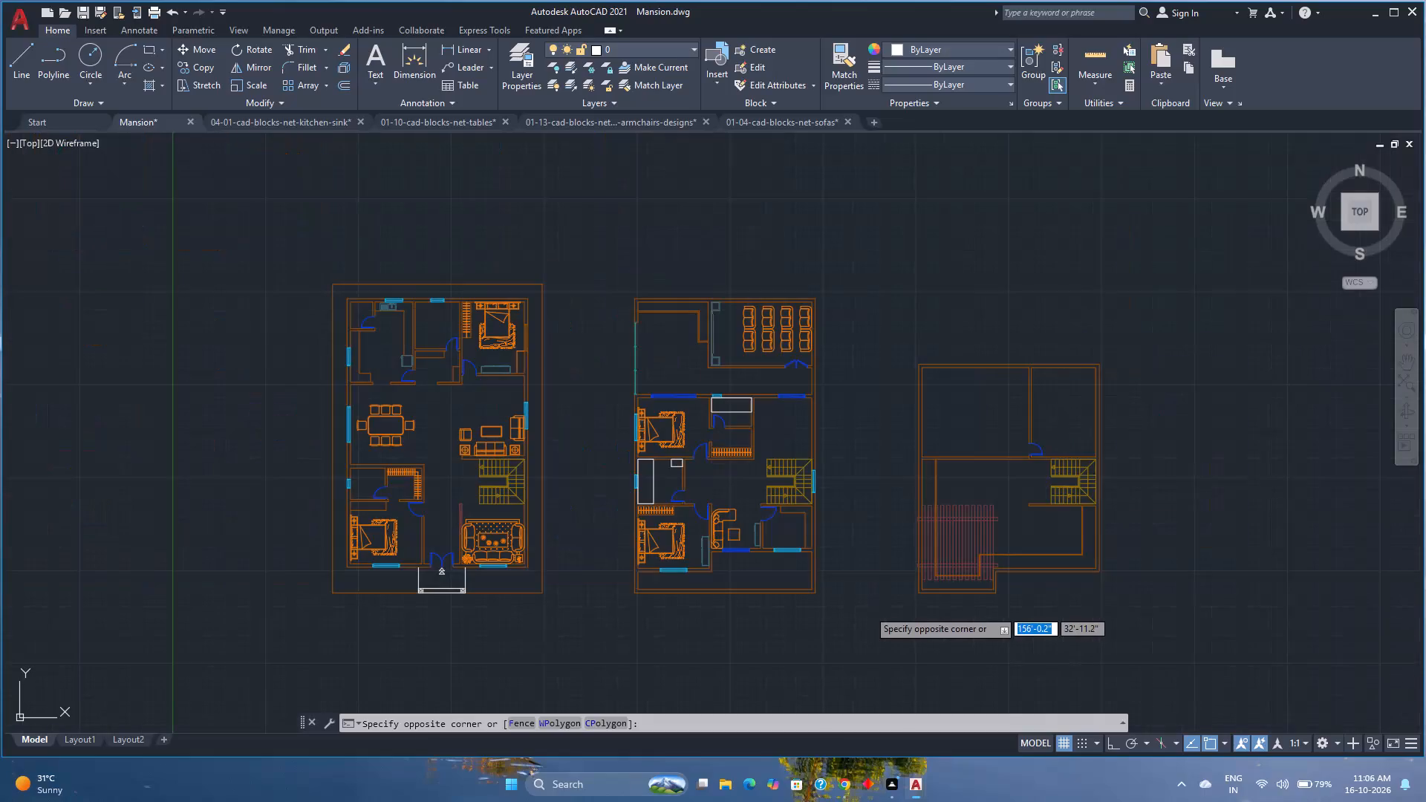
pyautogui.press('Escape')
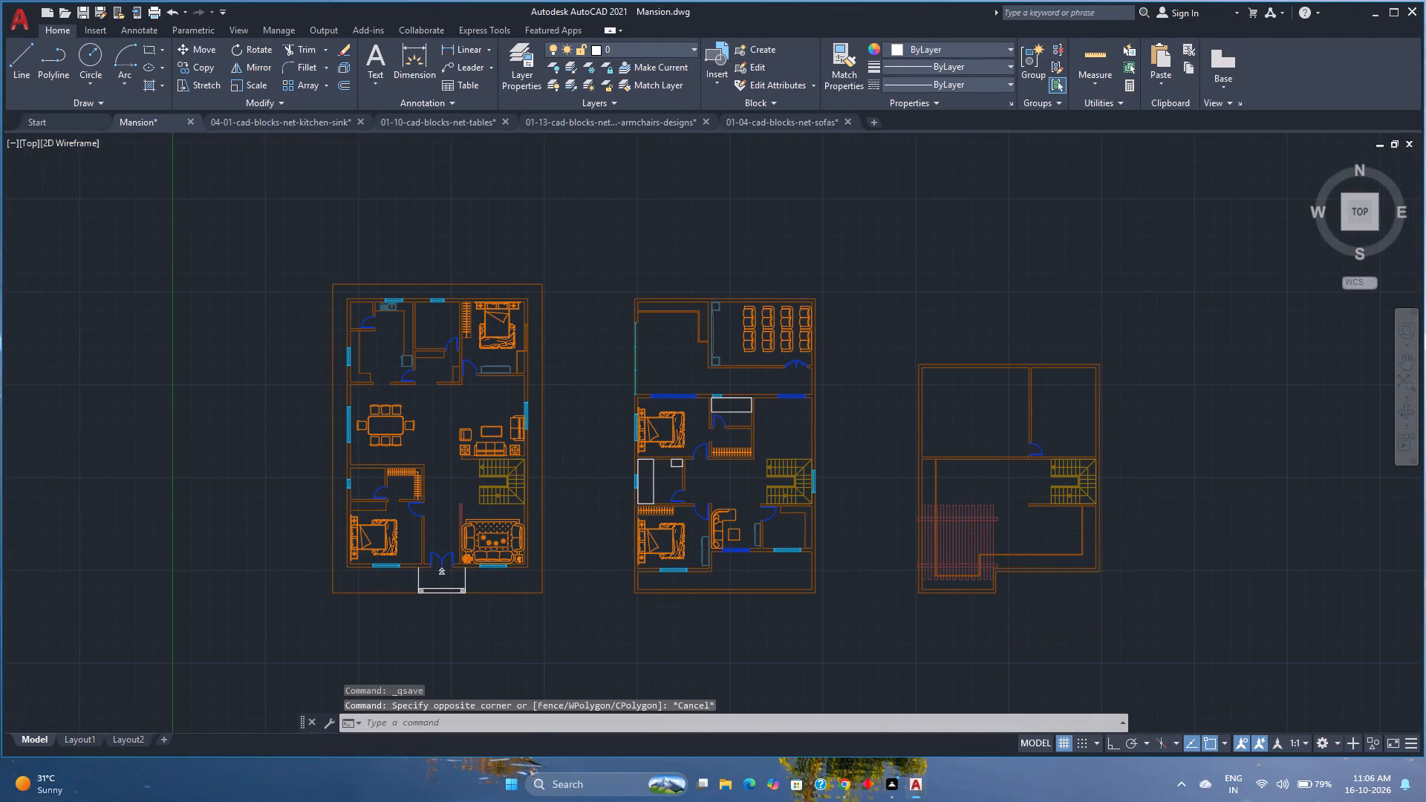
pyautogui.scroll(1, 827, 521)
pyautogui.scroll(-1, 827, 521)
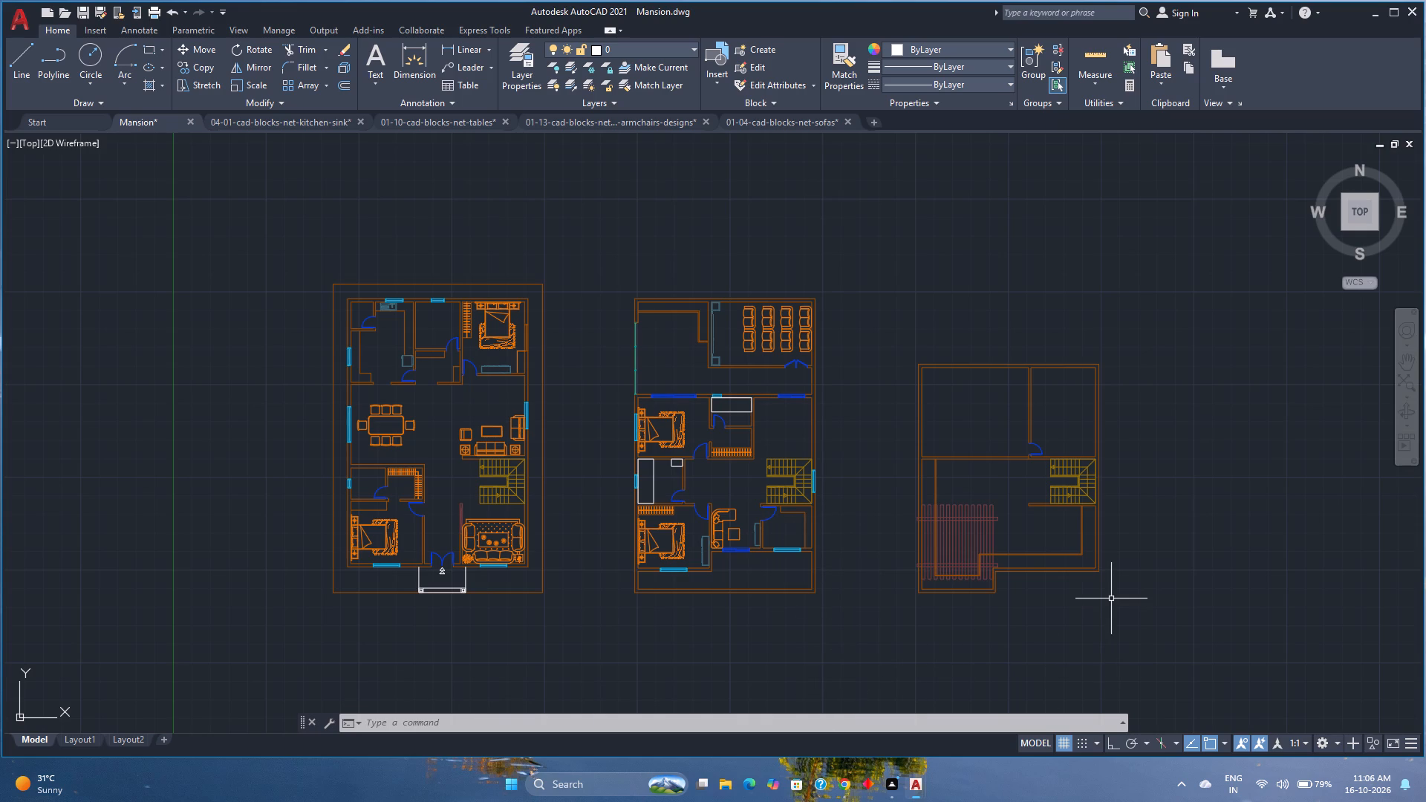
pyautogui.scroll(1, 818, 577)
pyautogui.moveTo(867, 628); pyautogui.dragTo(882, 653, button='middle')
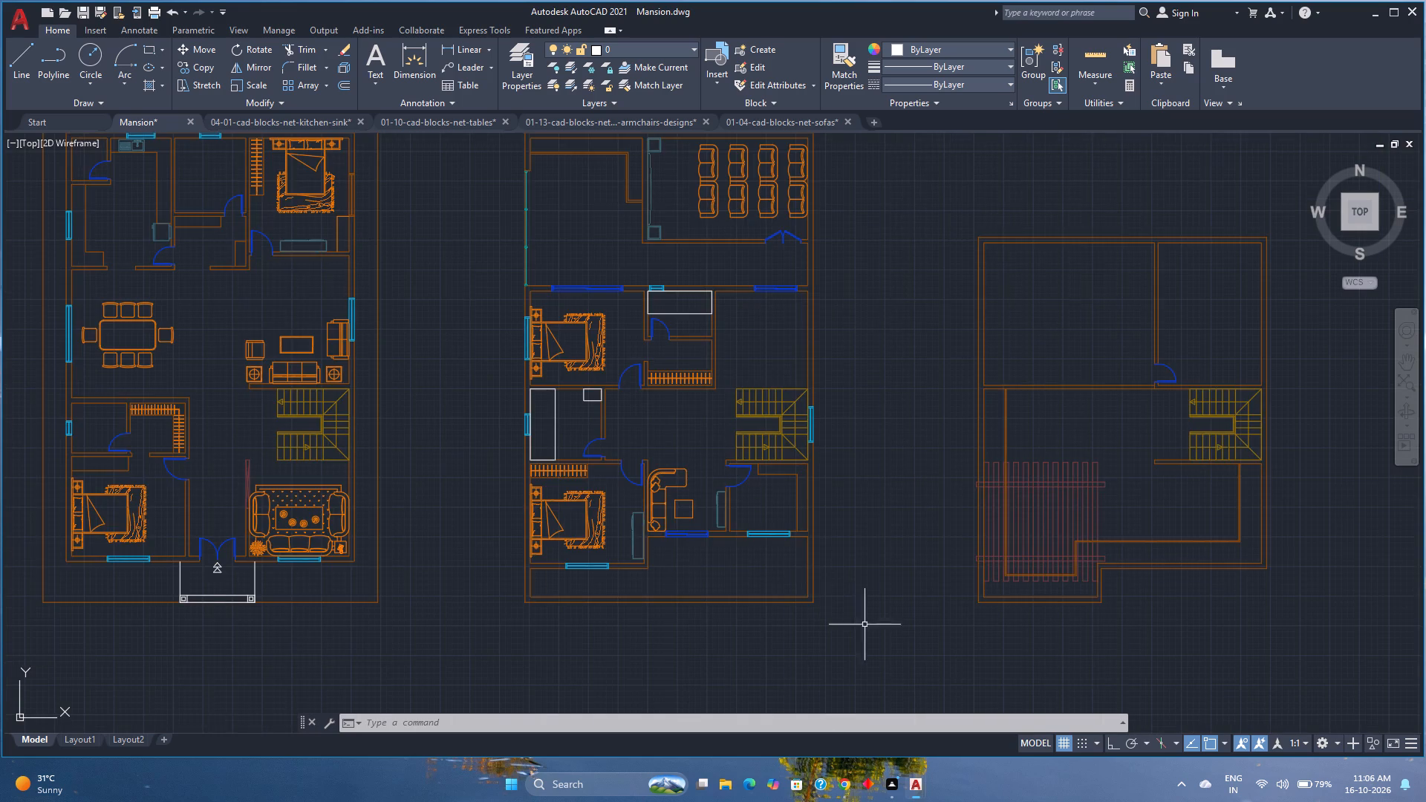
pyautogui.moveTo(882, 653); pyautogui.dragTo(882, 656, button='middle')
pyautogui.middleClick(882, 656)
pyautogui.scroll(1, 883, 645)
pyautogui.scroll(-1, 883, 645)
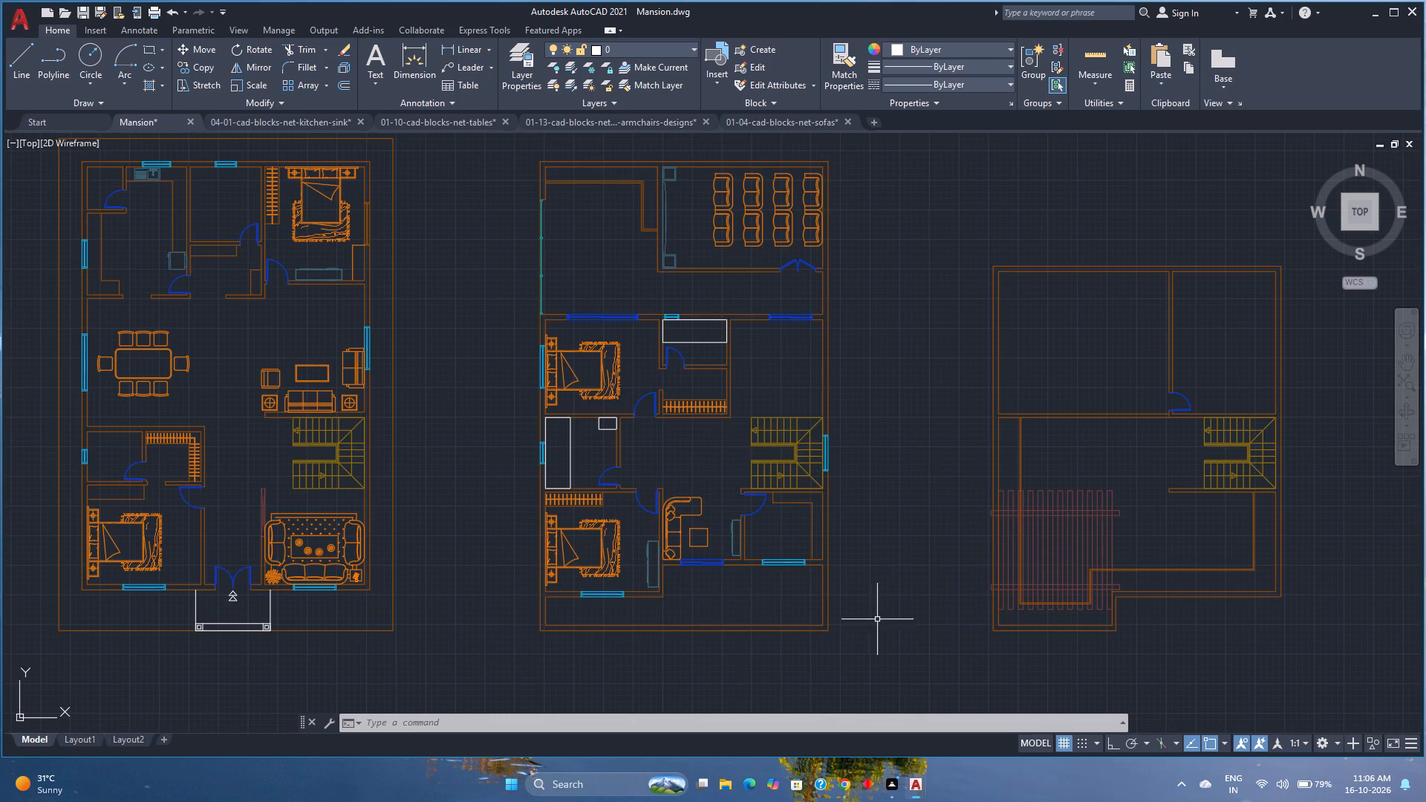
# Insert the Chair - Desk block from DesignCenter's Home - Space Planner blocks in the empty area east of the middle floor plan.
pyautogui.scroll(2, 755, 547)
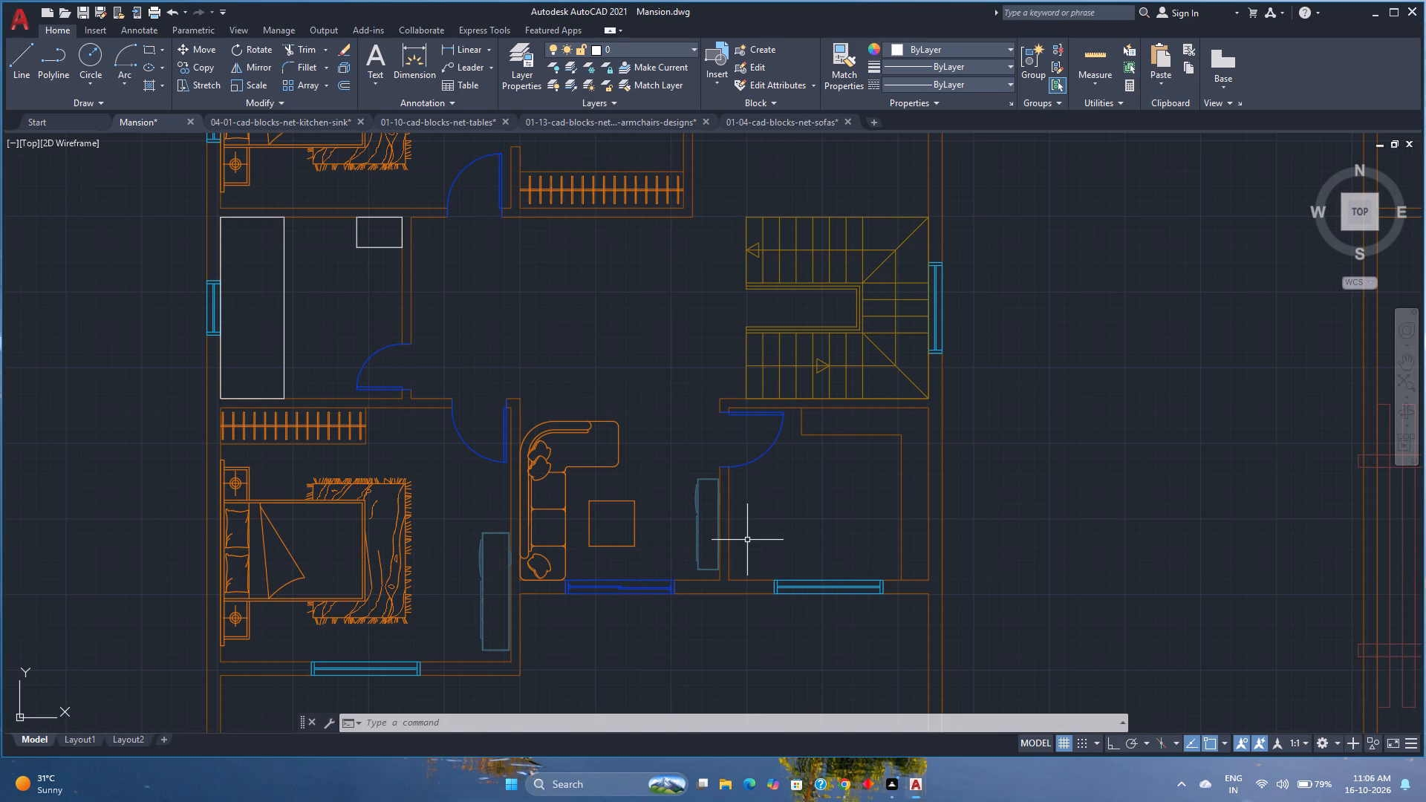
pyautogui.hotkey('ctrl', '2')
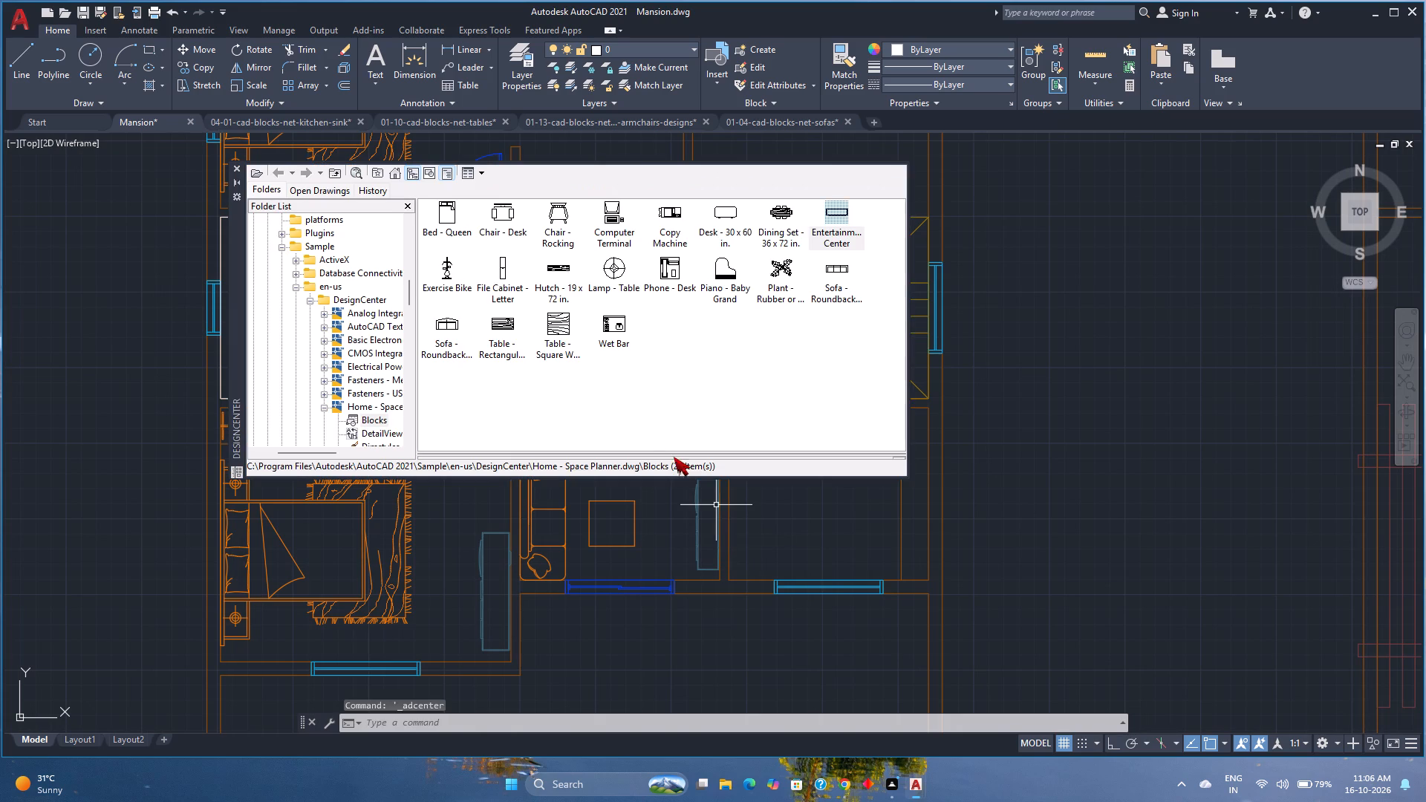
pyautogui.click(512, 214)
pyautogui.doubleClick(509, 223)
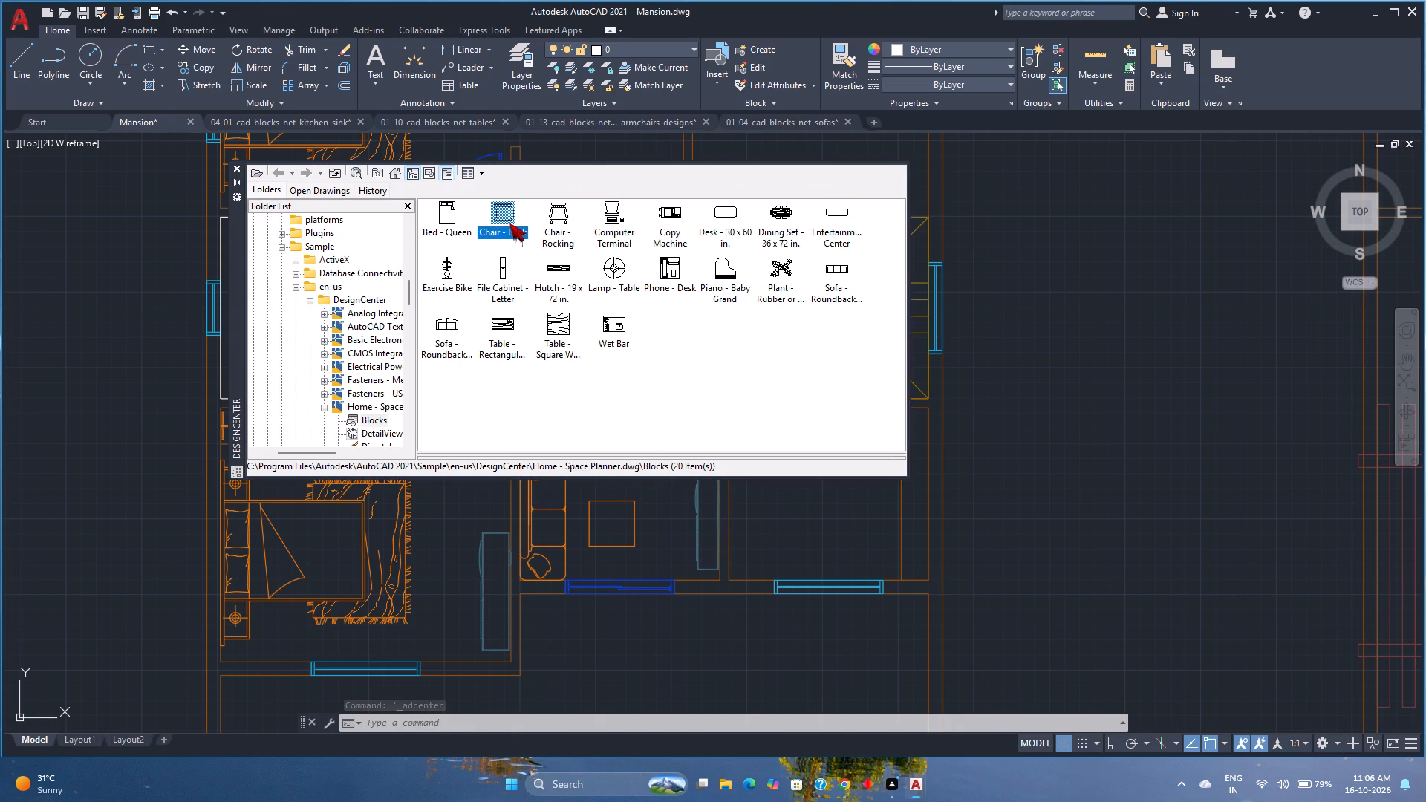
pyautogui.click(670, 405)
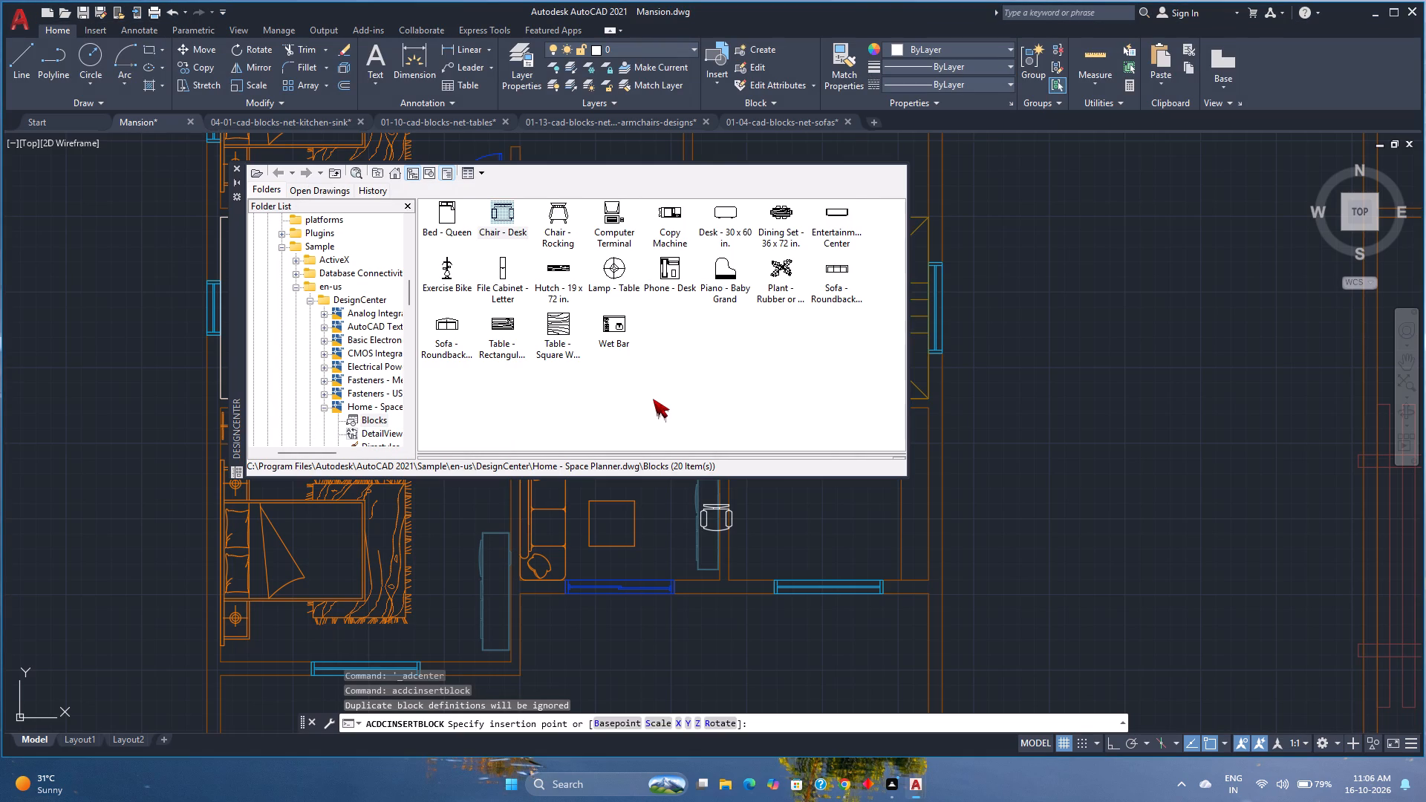
pyautogui.click(1035, 538)
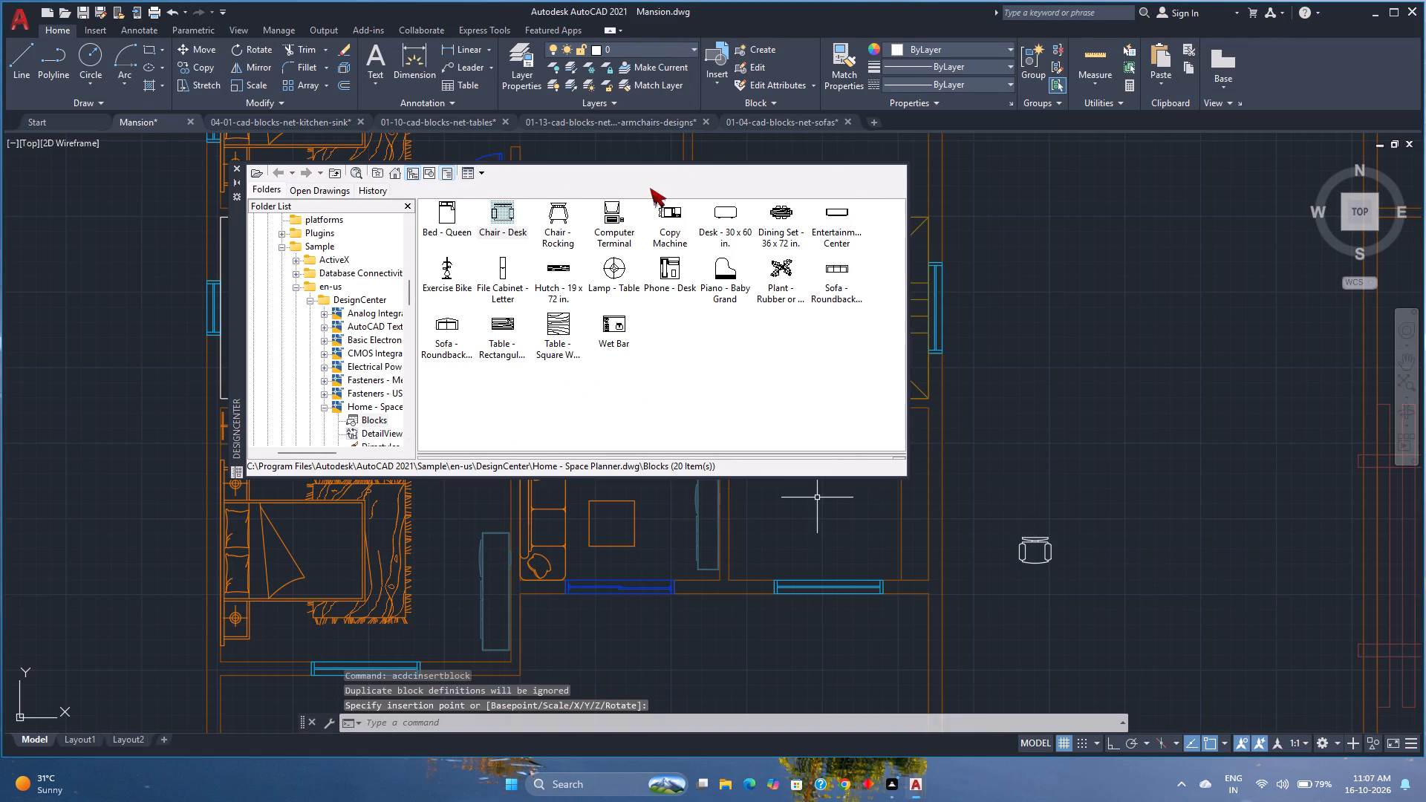
pyautogui.click(238, 169)
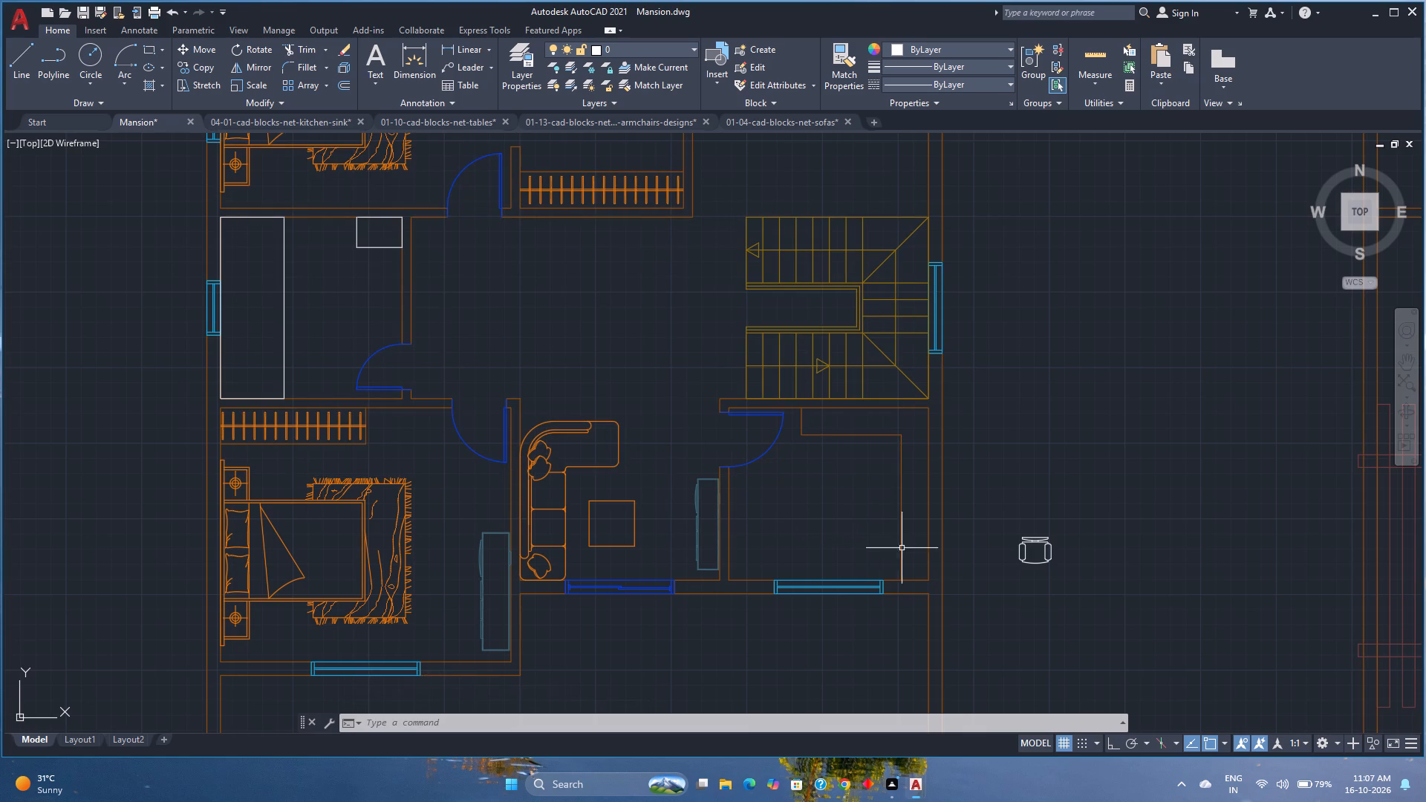
# Rotate the inserted desk chair by 90° about its seat centre with Ortho on.
pyautogui.click(1022, 567)
pyautogui.click(1020, 559)
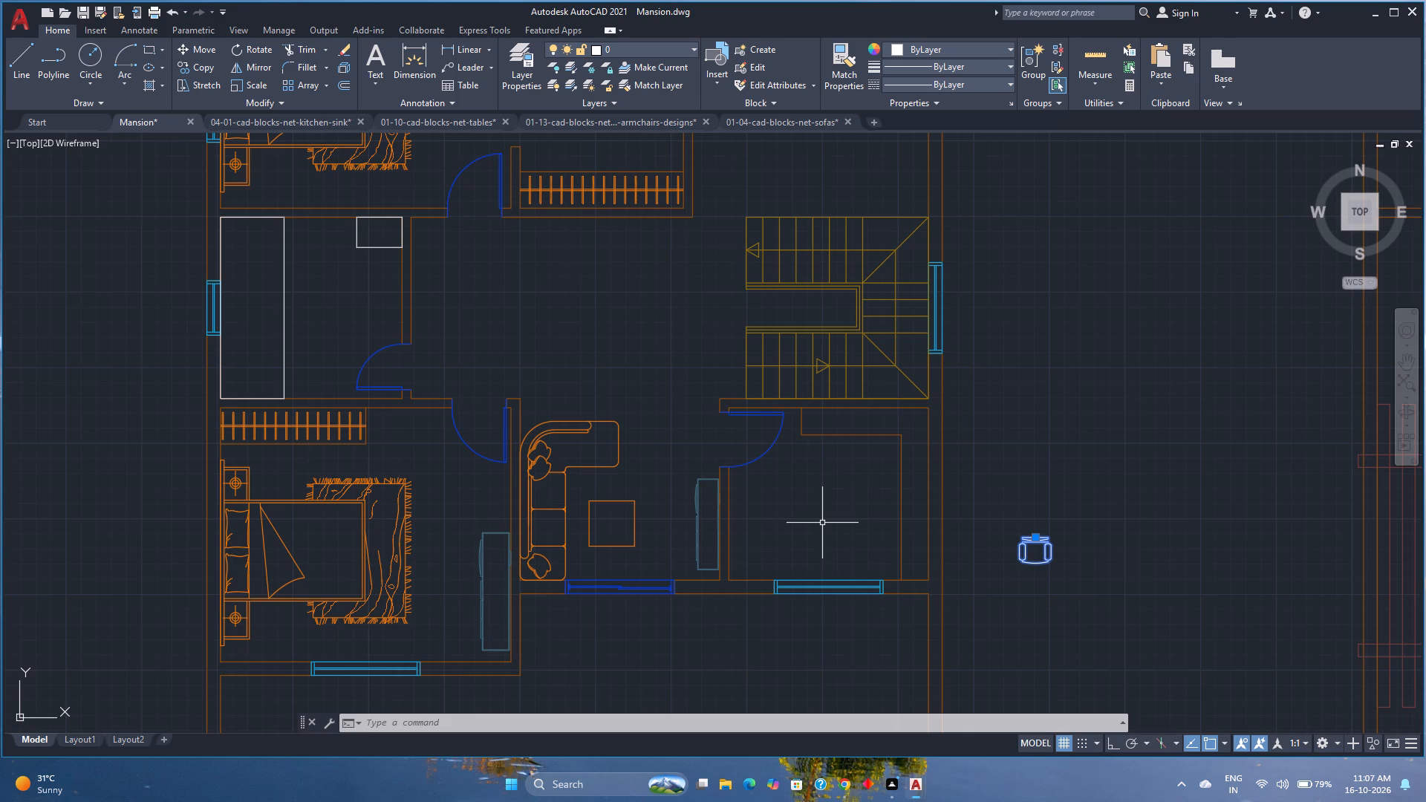
pyautogui.scroll(1, 856, 490)
pyautogui.moveTo(856, 490); pyautogui.dragTo(820, 486, button='middle')
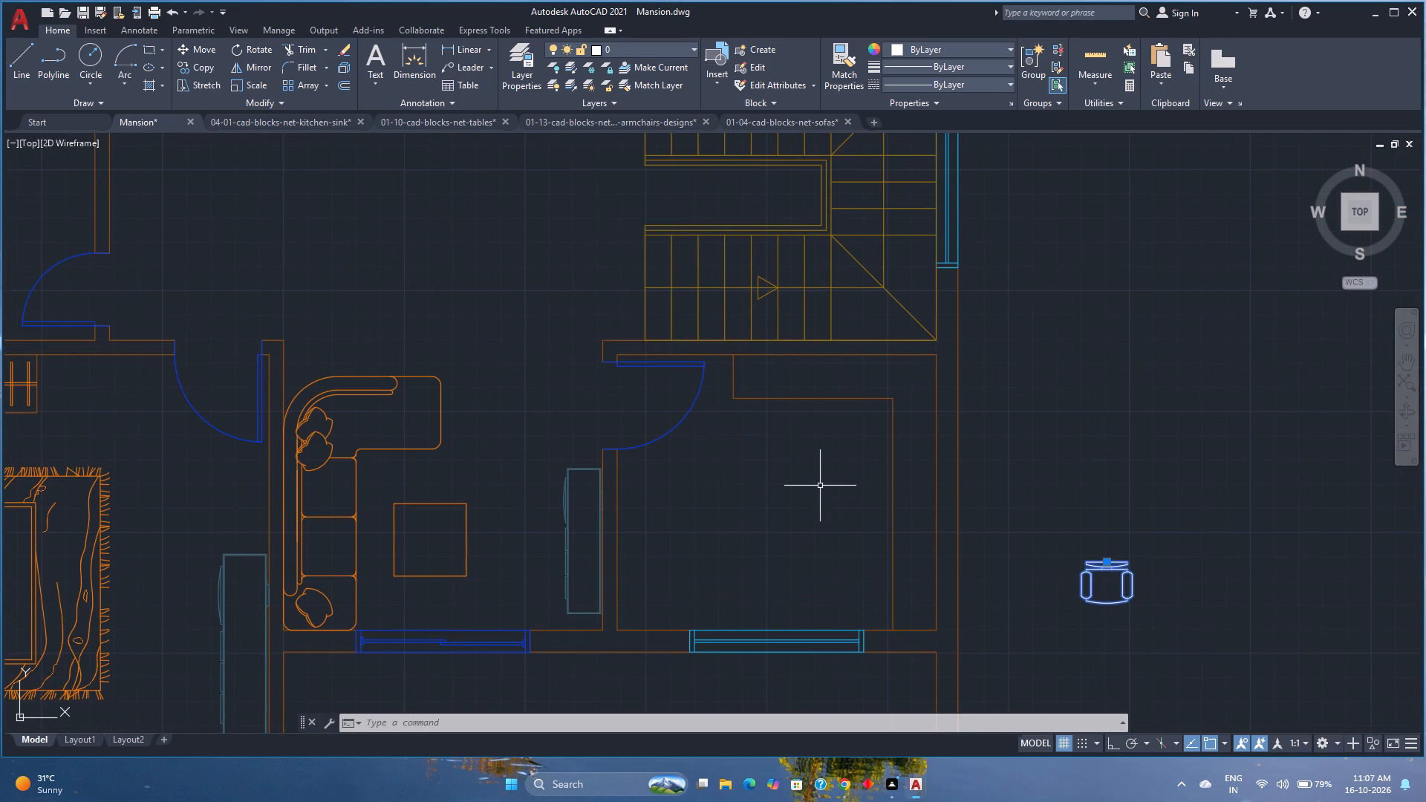
pyautogui.click(259, 47)
pyautogui.scroll(3, 1107, 578)
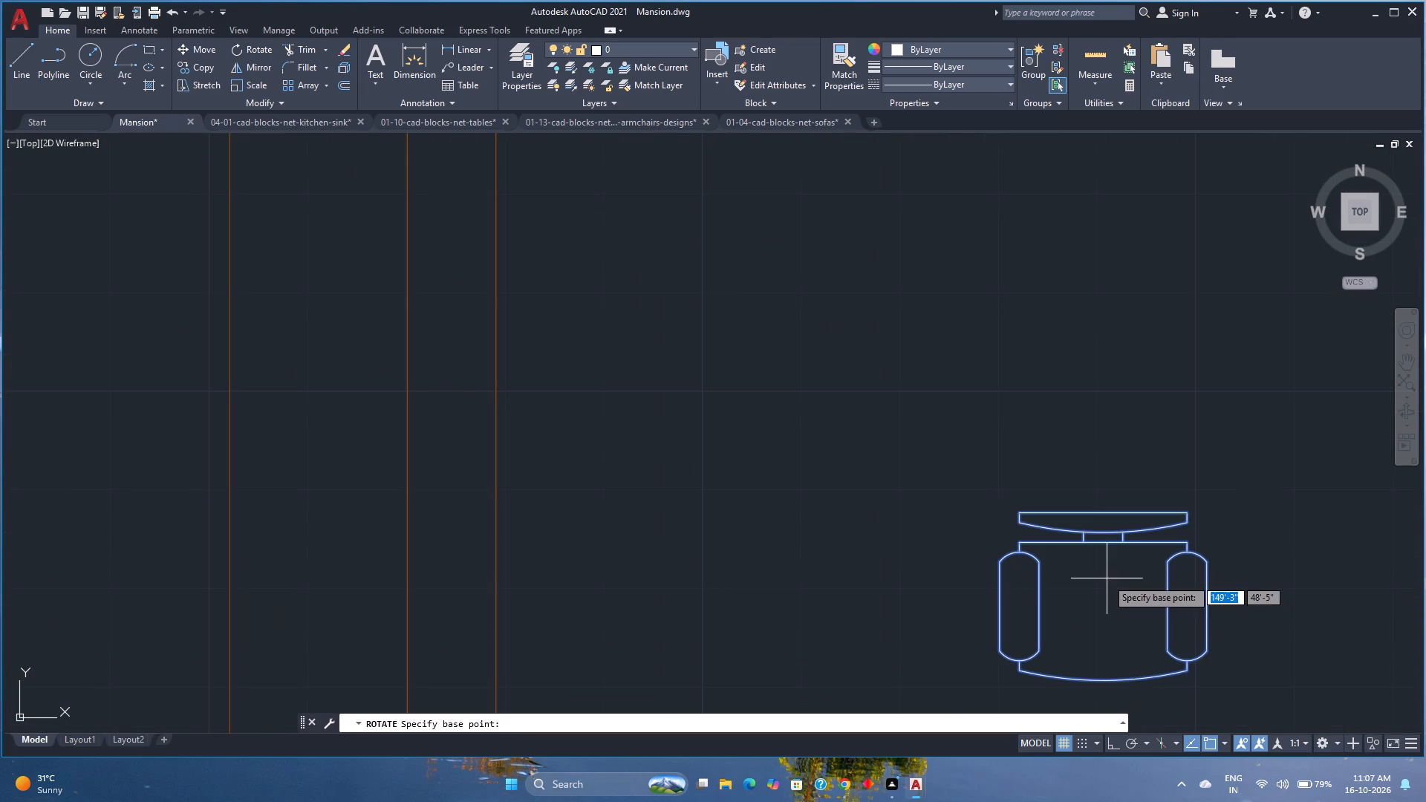
pyautogui.click(1104, 607)
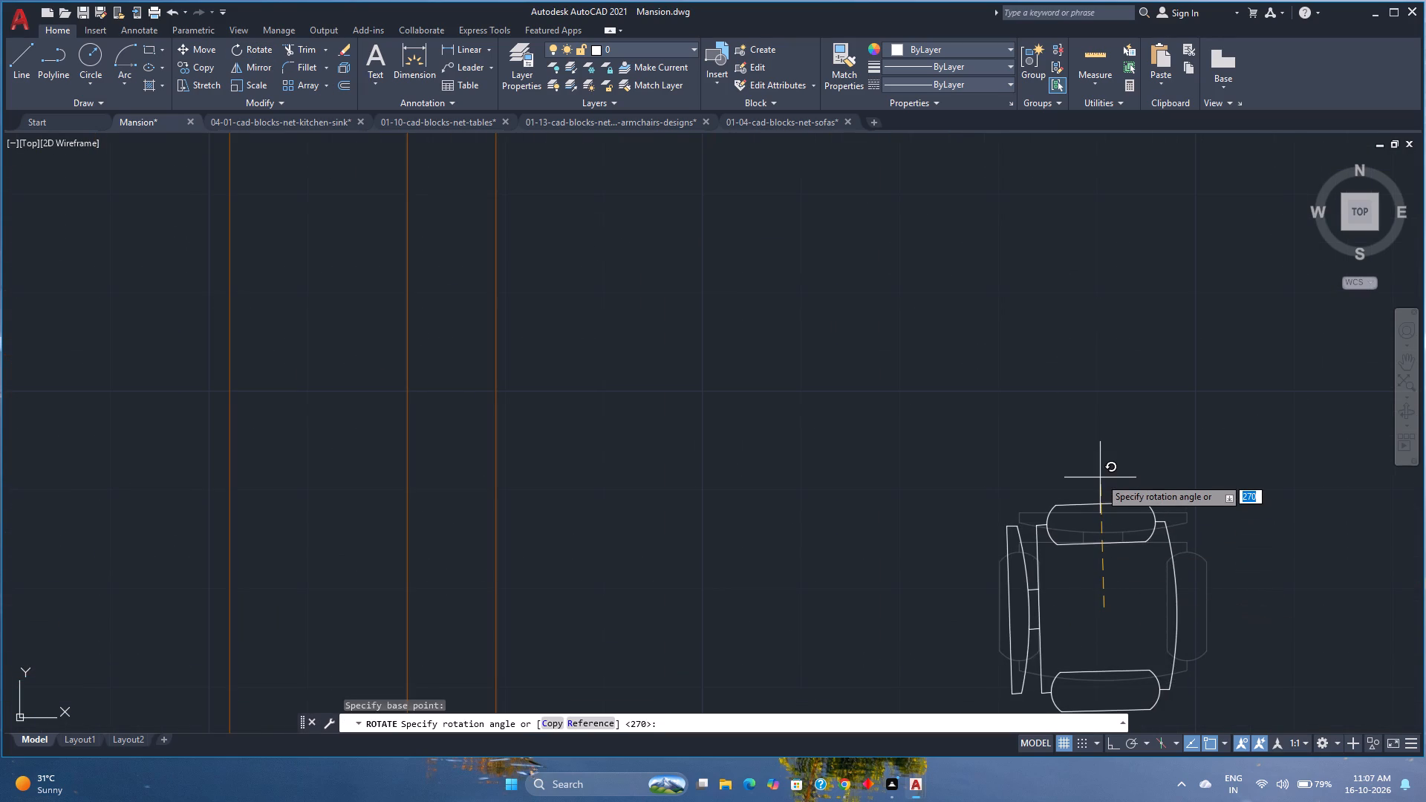
pyautogui.scroll(-3, 1100, 477)
pyautogui.press('F8')
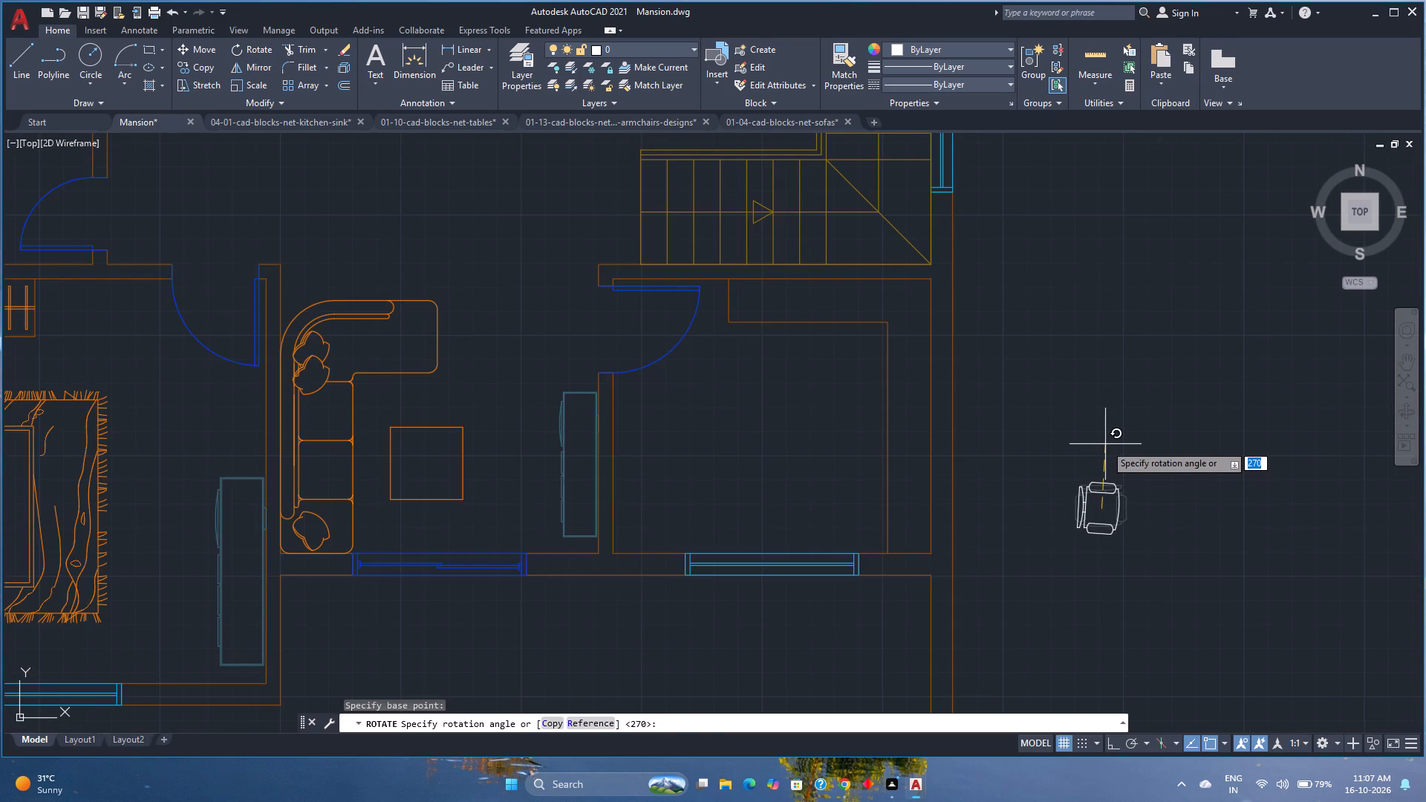
pyautogui.click(1090, 448)
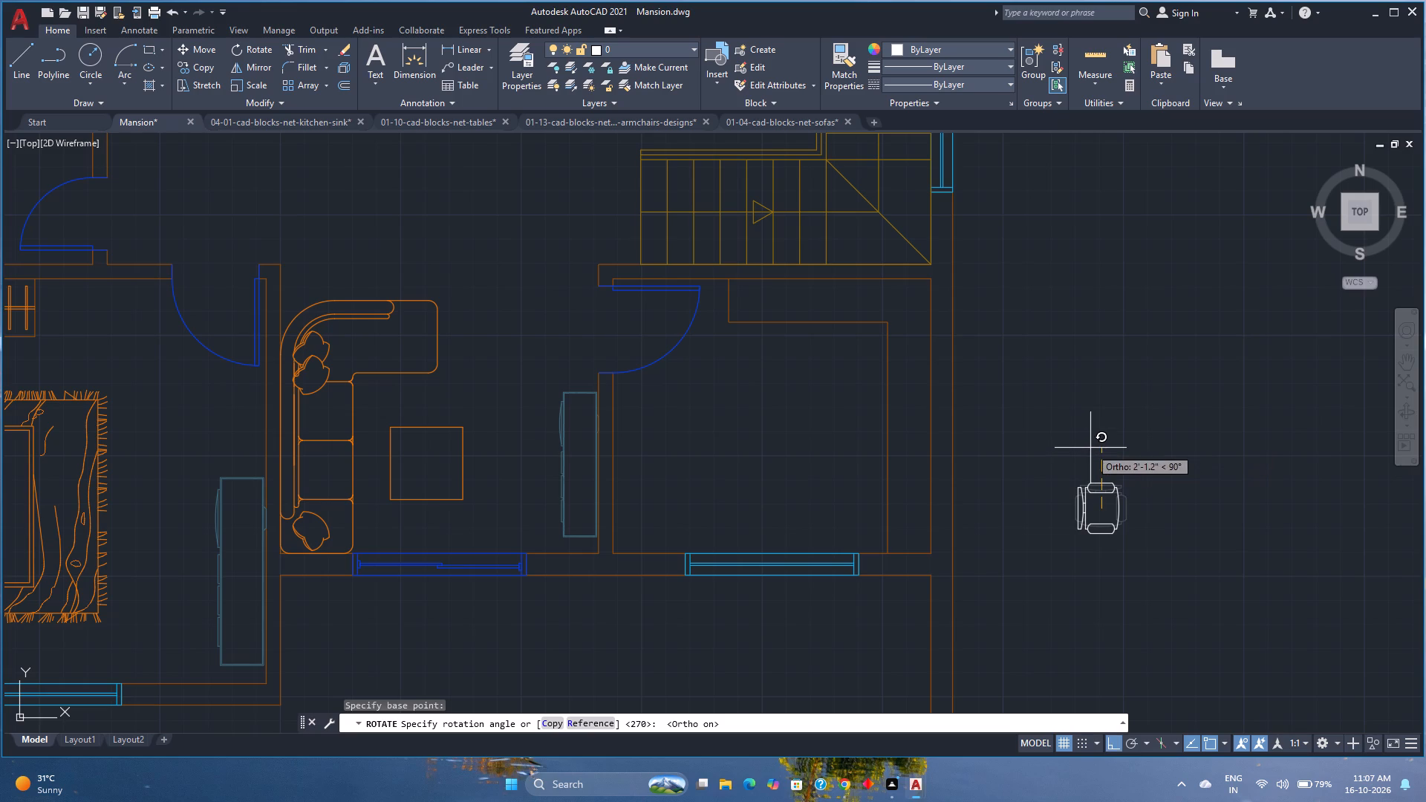
# Copy the rotated desk chair about 8 ft west, to the L-shaped desk in the small room south of the stairs.
pyautogui.click(1125, 531)
pyautogui.click(1103, 510)
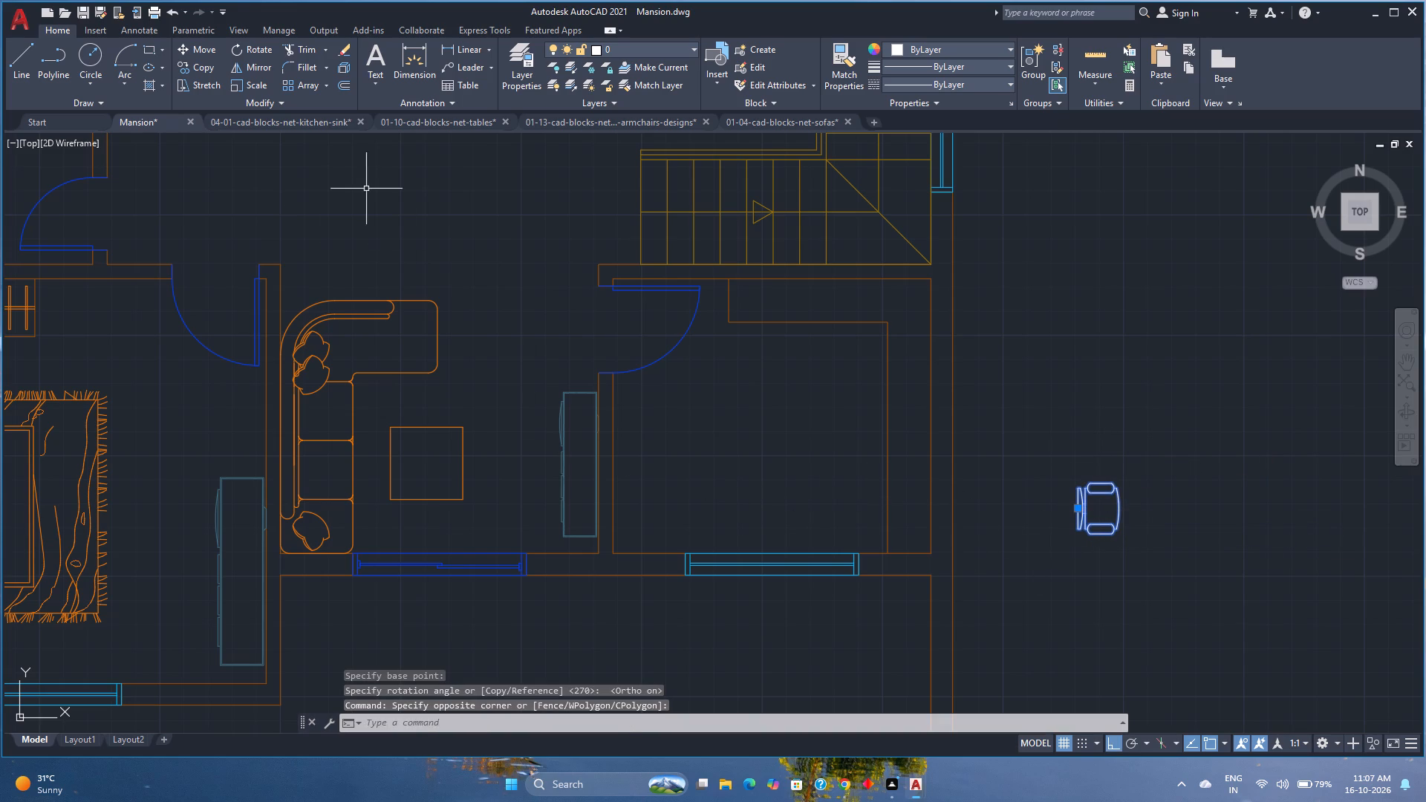
pyautogui.click(196, 73)
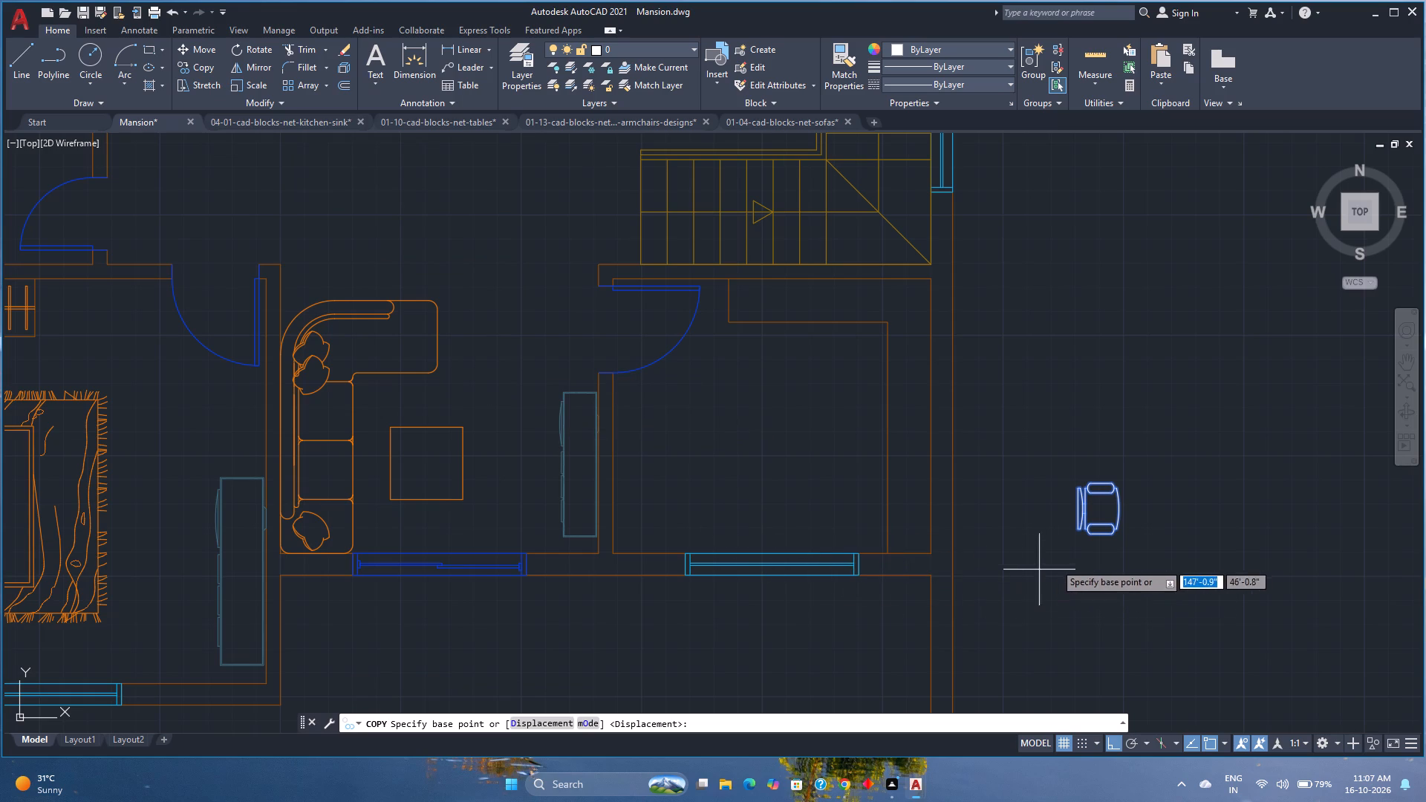
pyautogui.scroll(2, 1093, 547)
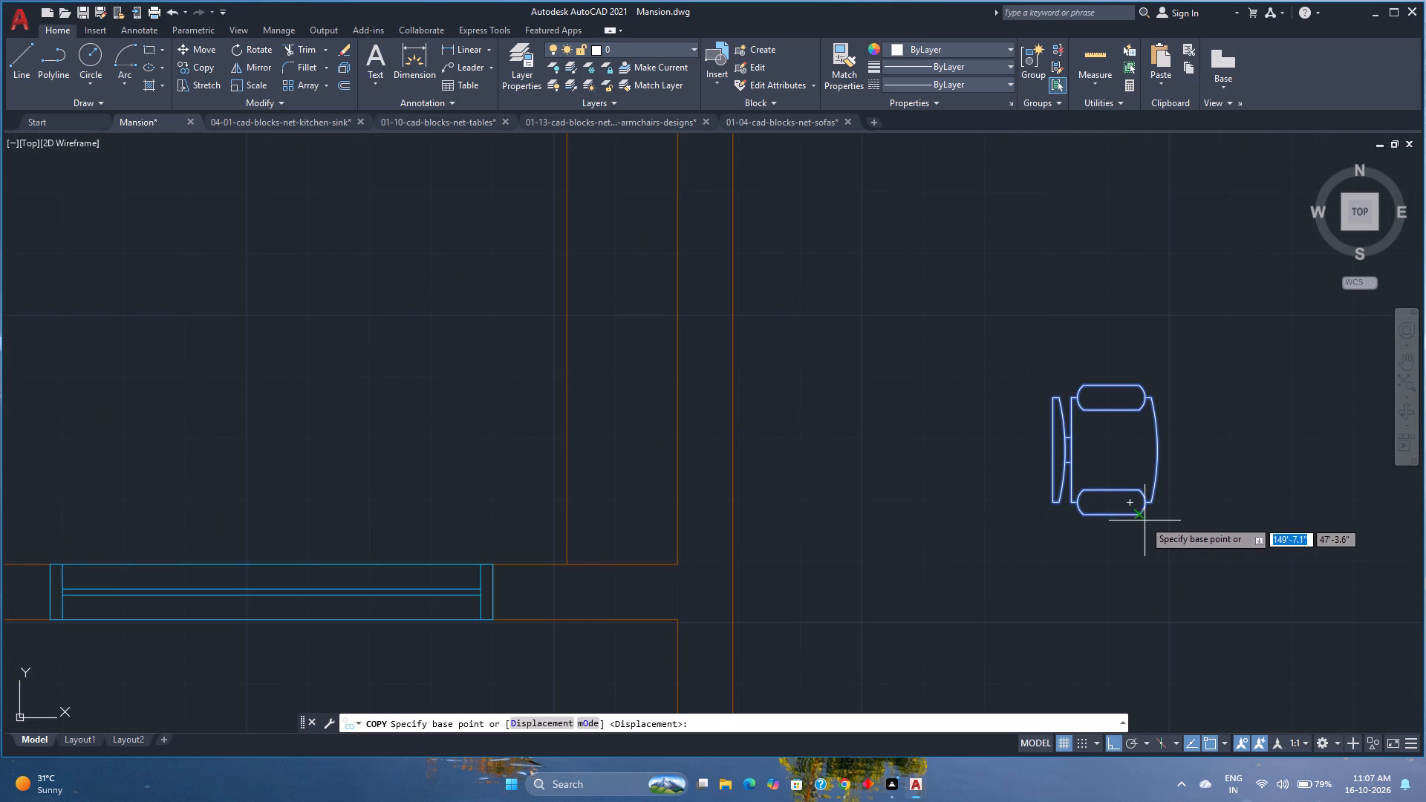
pyautogui.click(1143, 520)
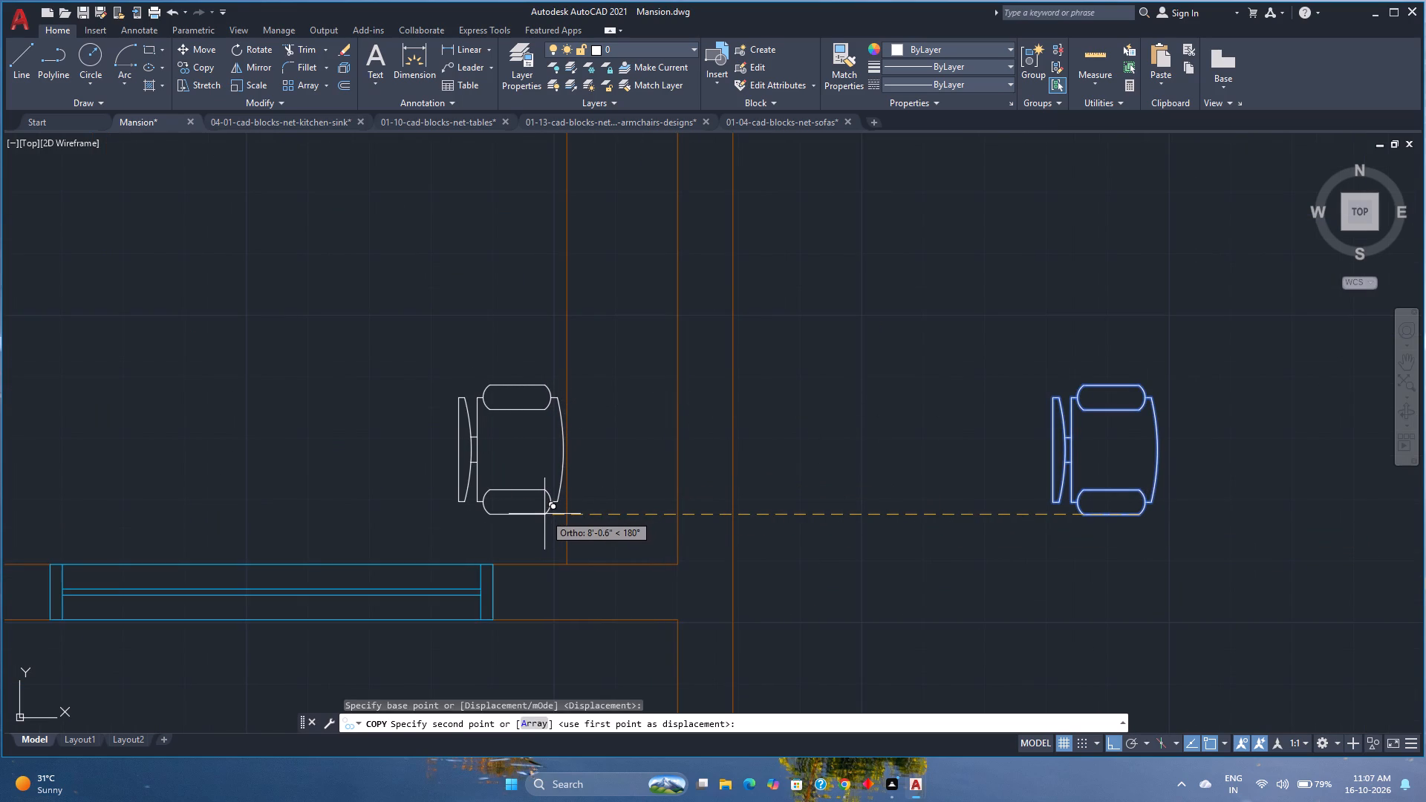
pyautogui.click(544, 514)
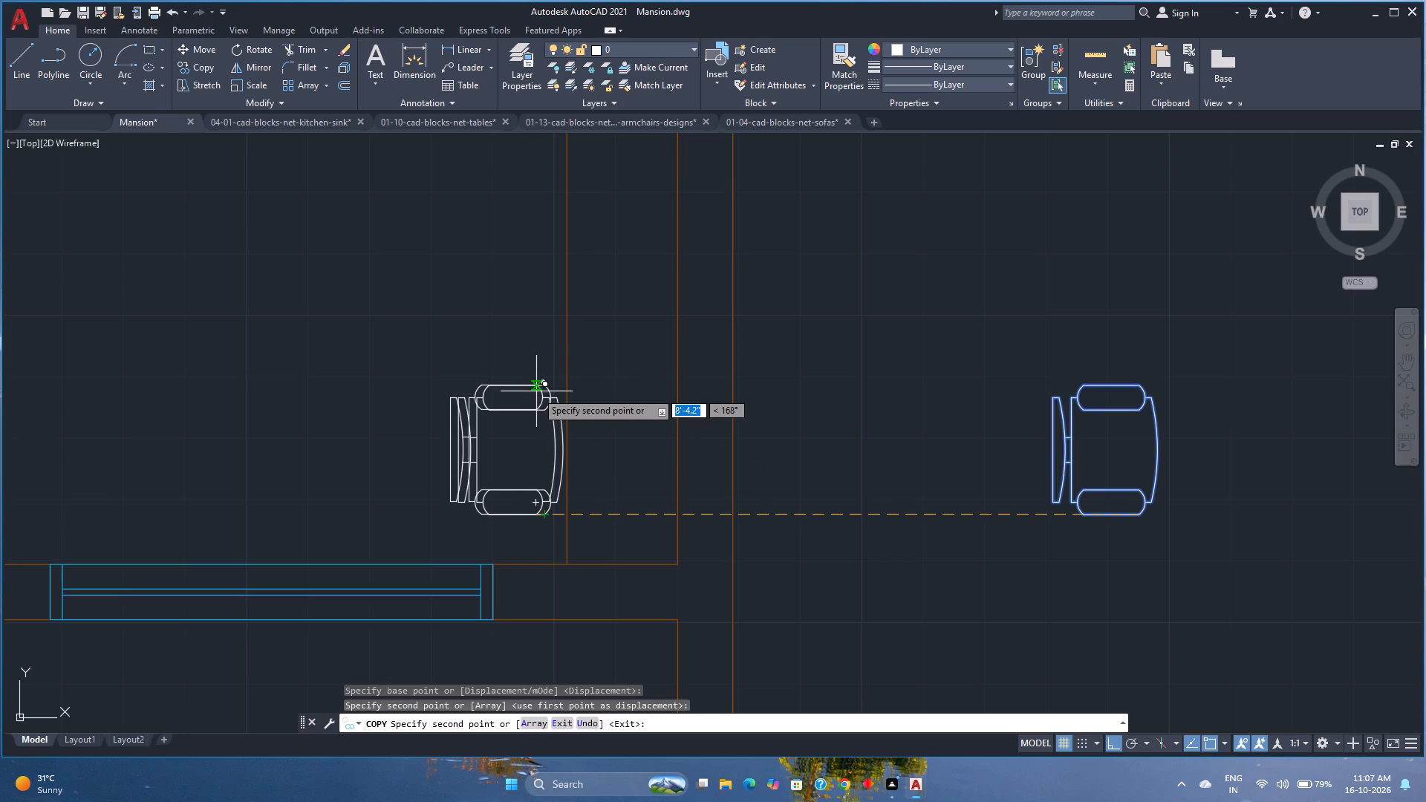
pyautogui.press('Escape')
# Copy the chair at the desk northward twice, forming a column of three chairs along the desk's long side.
pyautogui.scroll(-2, 538, 397)
pyautogui.moveTo(538, 397); pyautogui.dragTo(540, 397, button='middle')
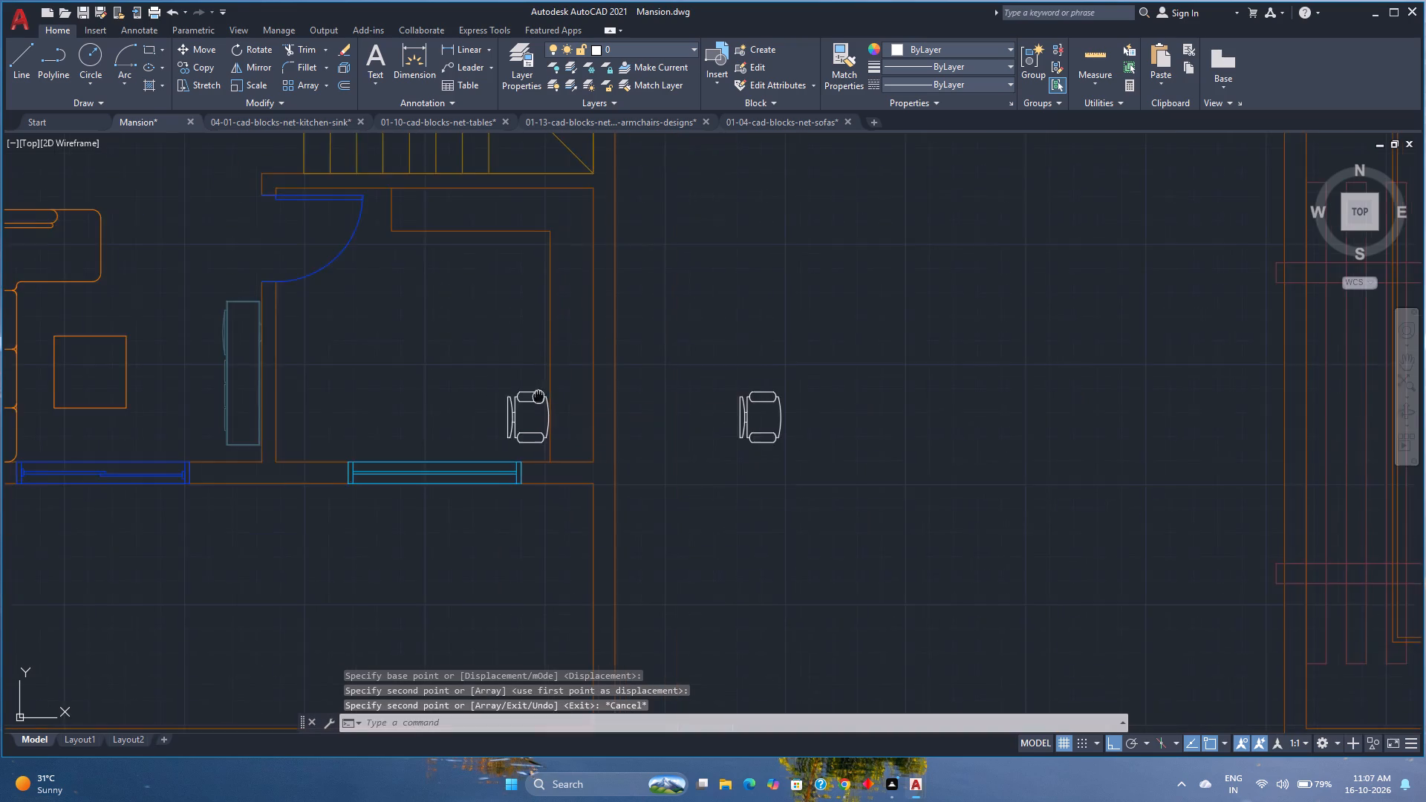
pyautogui.moveTo(540, 397); pyautogui.dragTo(594, 460, button='middle')
pyautogui.middleClick(594, 460)
pyautogui.click(597, 509)
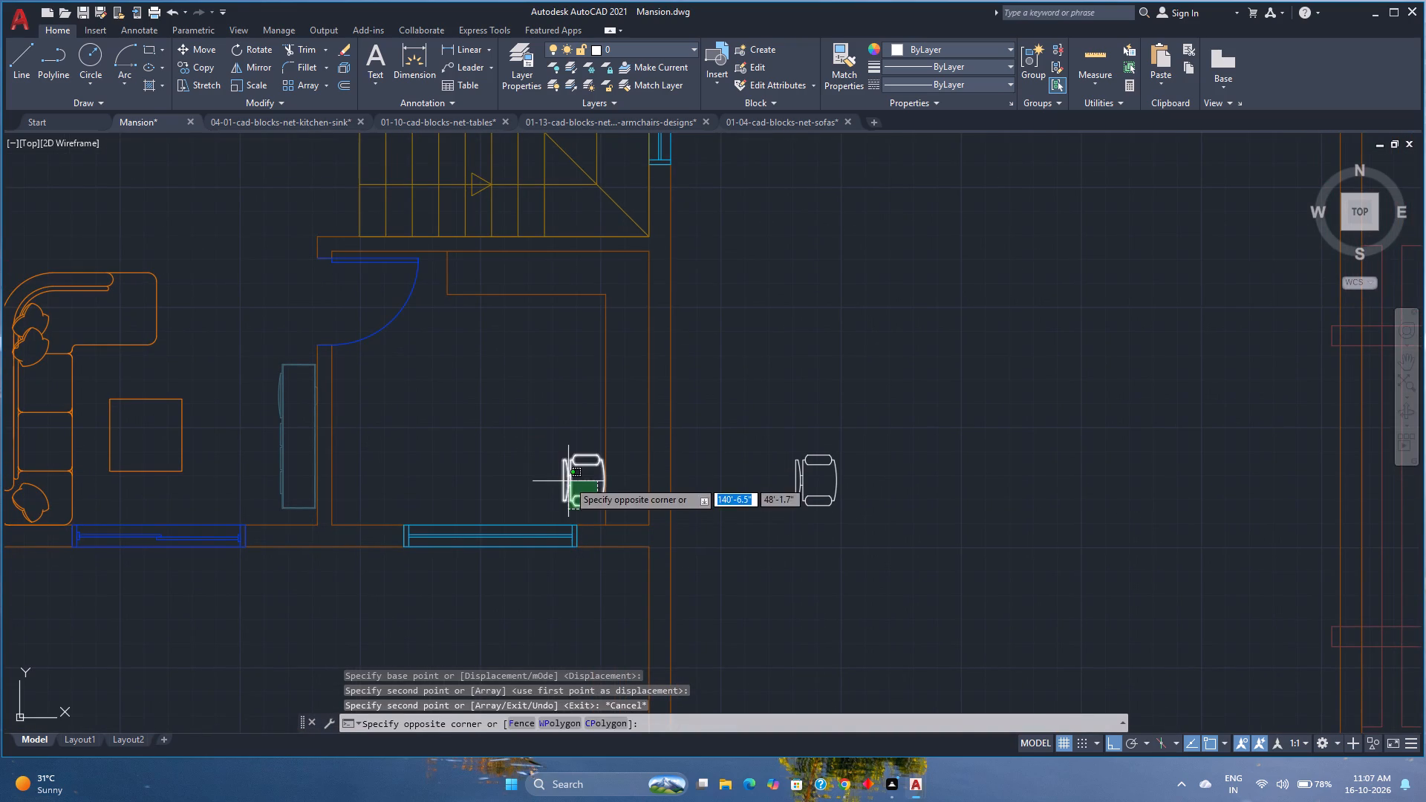
pyautogui.click(568, 480)
pyautogui.click(206, 65)
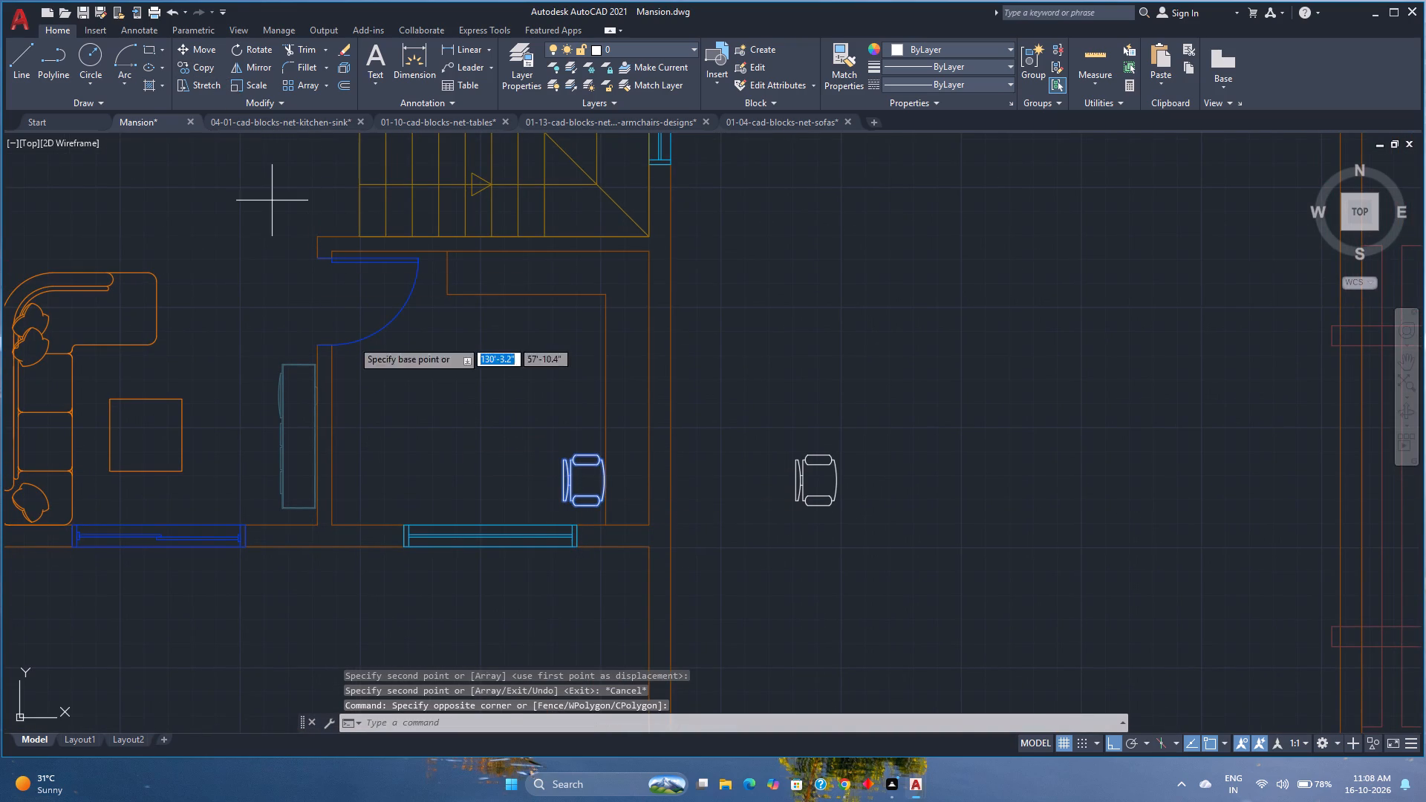
pyautogui.scroll(1, 595, 508)
pyautogui.click(595, 508)
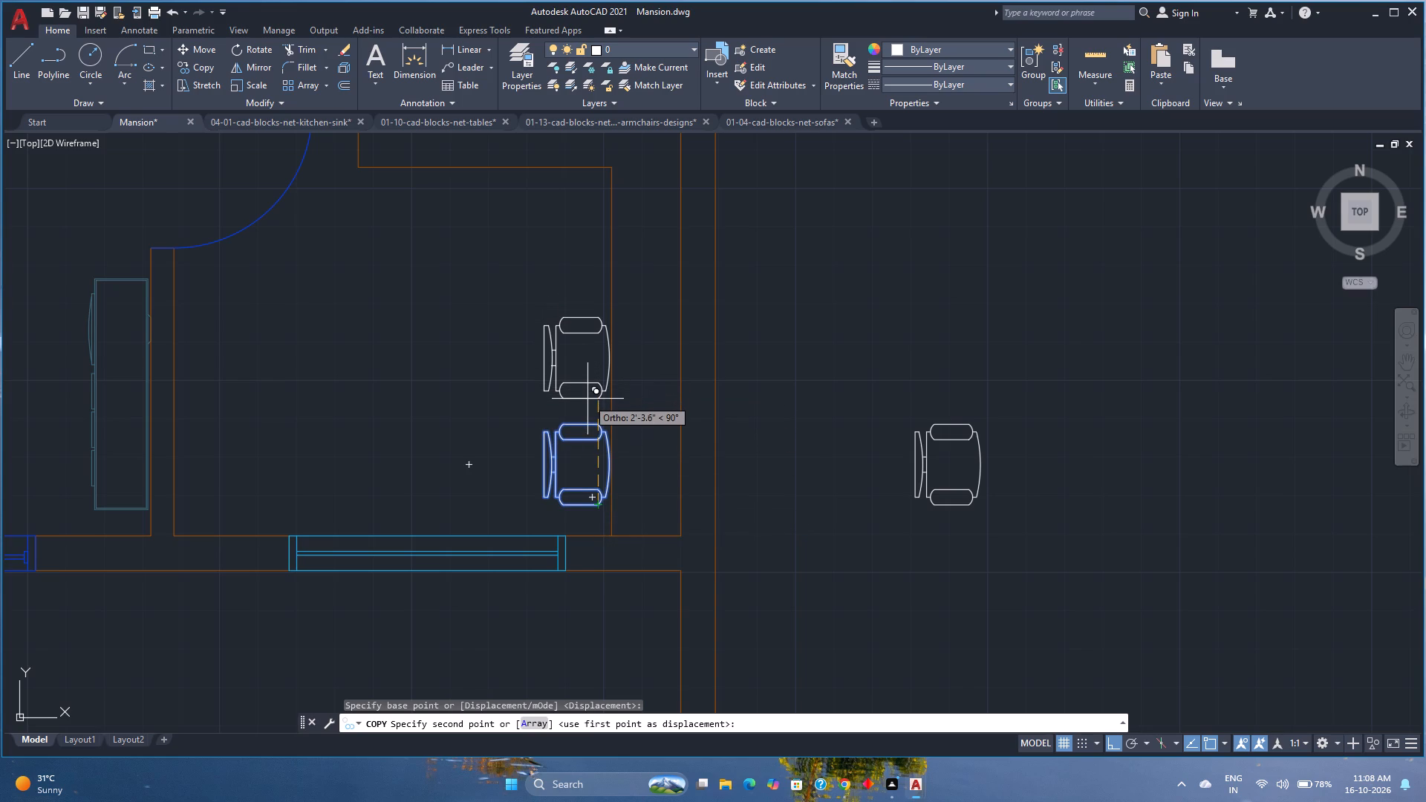
pyautogui.click(587, 404)
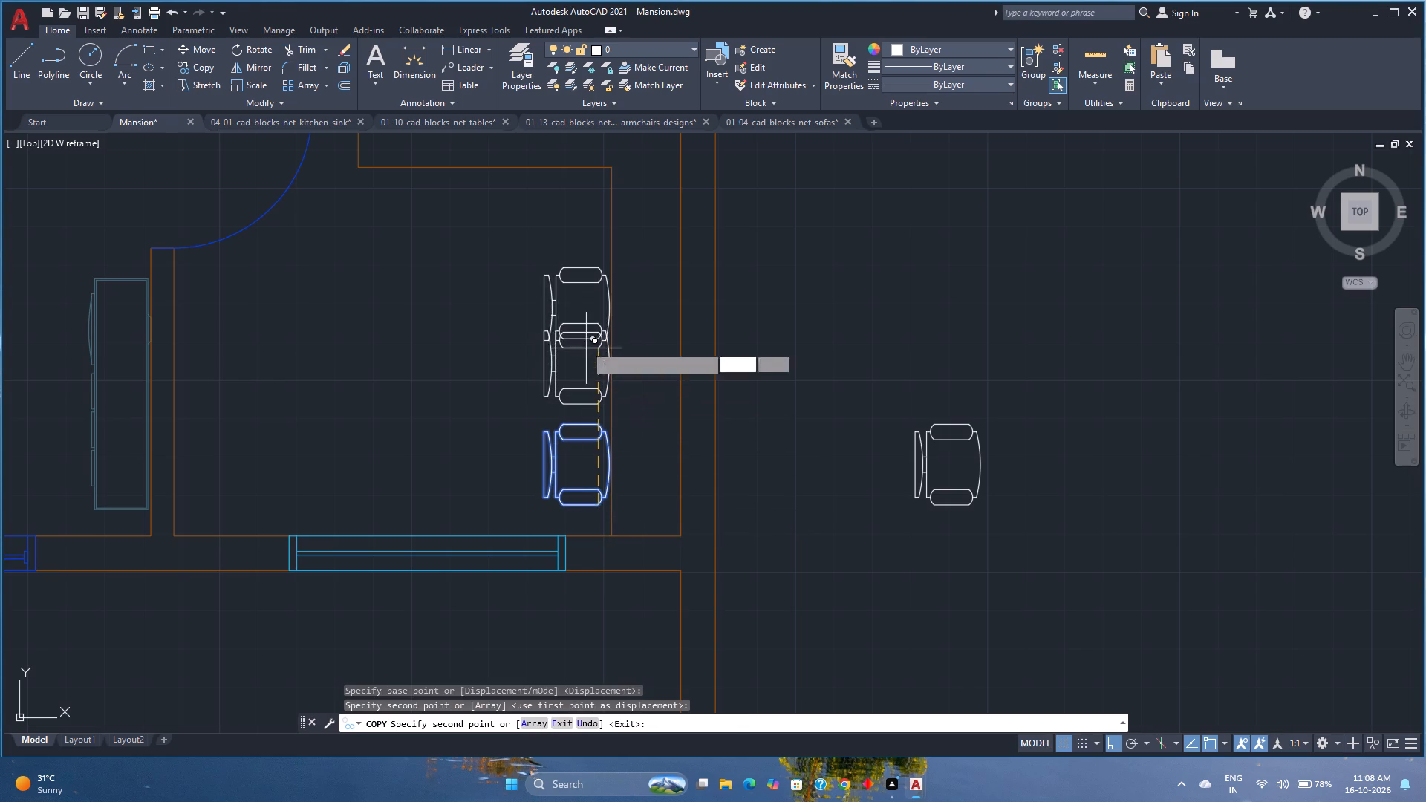
pyautogui.click(579, 308)
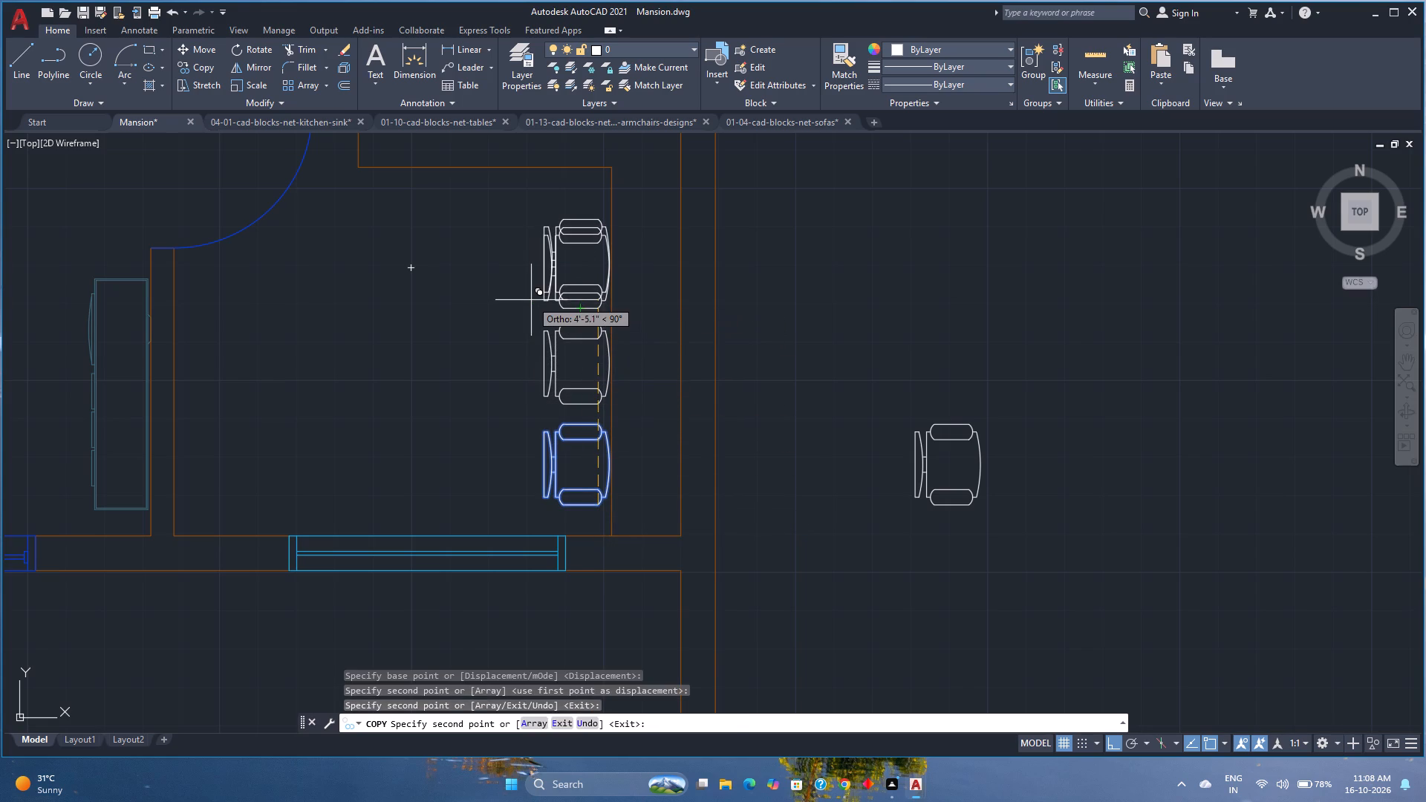
pyautogui.press('Escape')
# Rotate the spare desk chair outside the plan by another 90°, so that it faces north.
pyautogui.click(1000, 551)
pyautogui.click(871, 387)
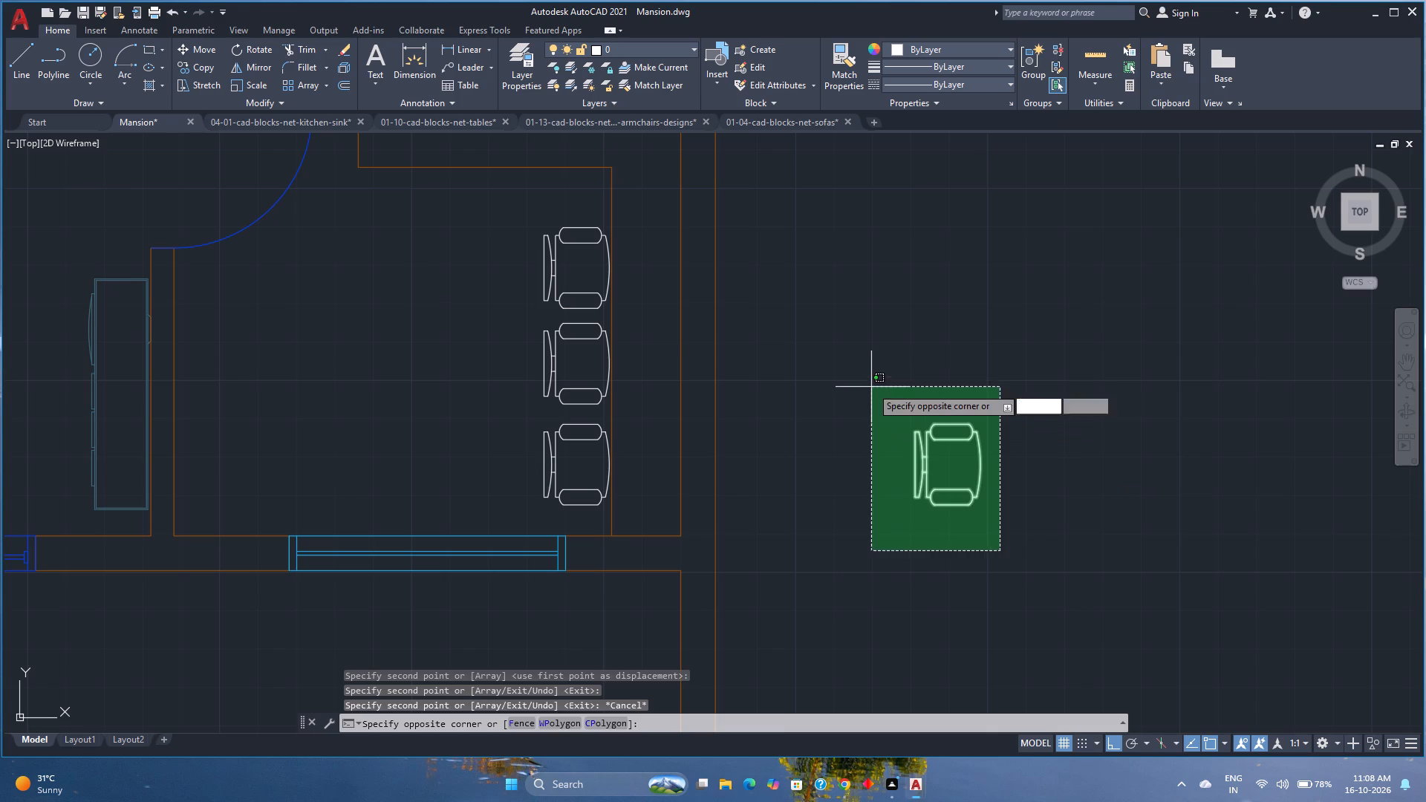
pyautogui.click(244, 48)
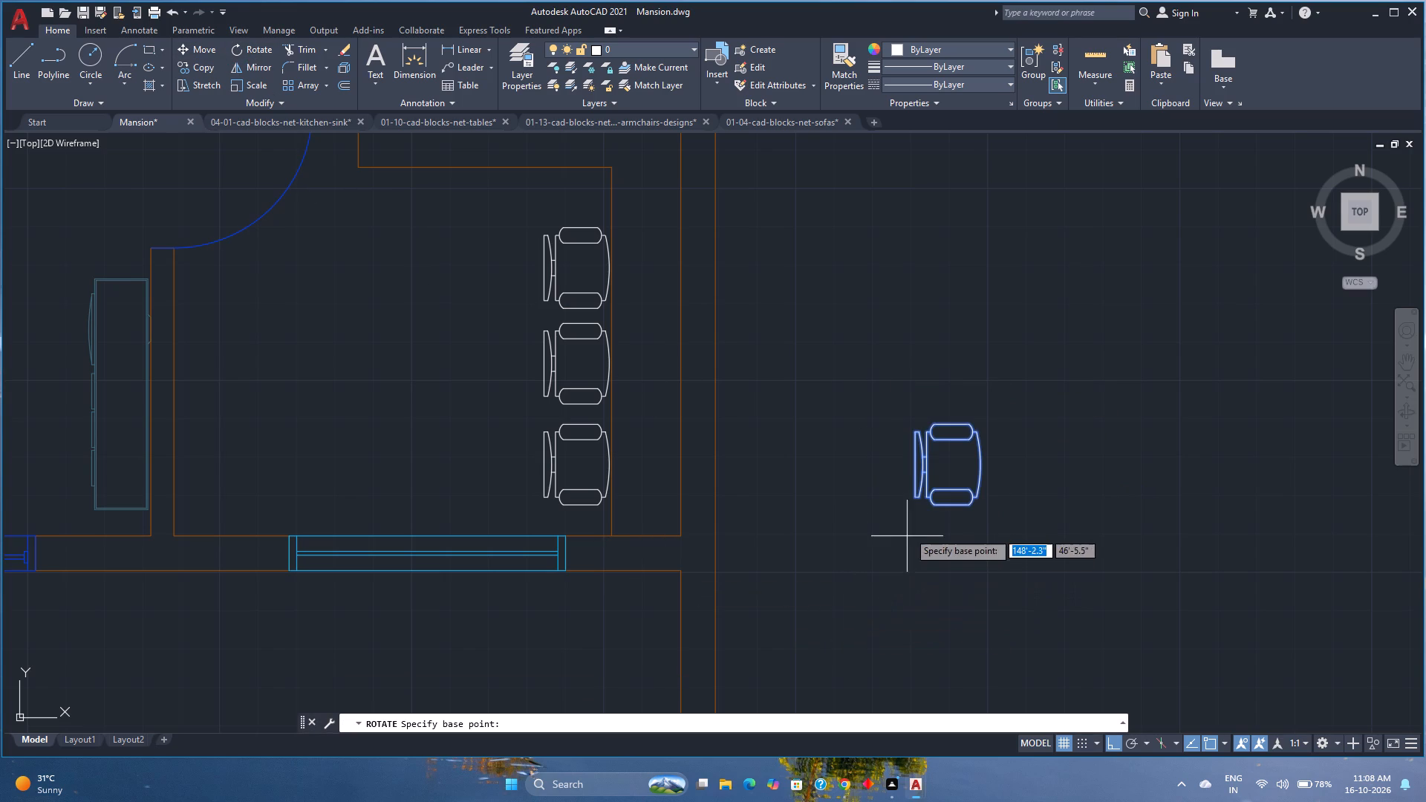
pyautogui.click(958, 466)
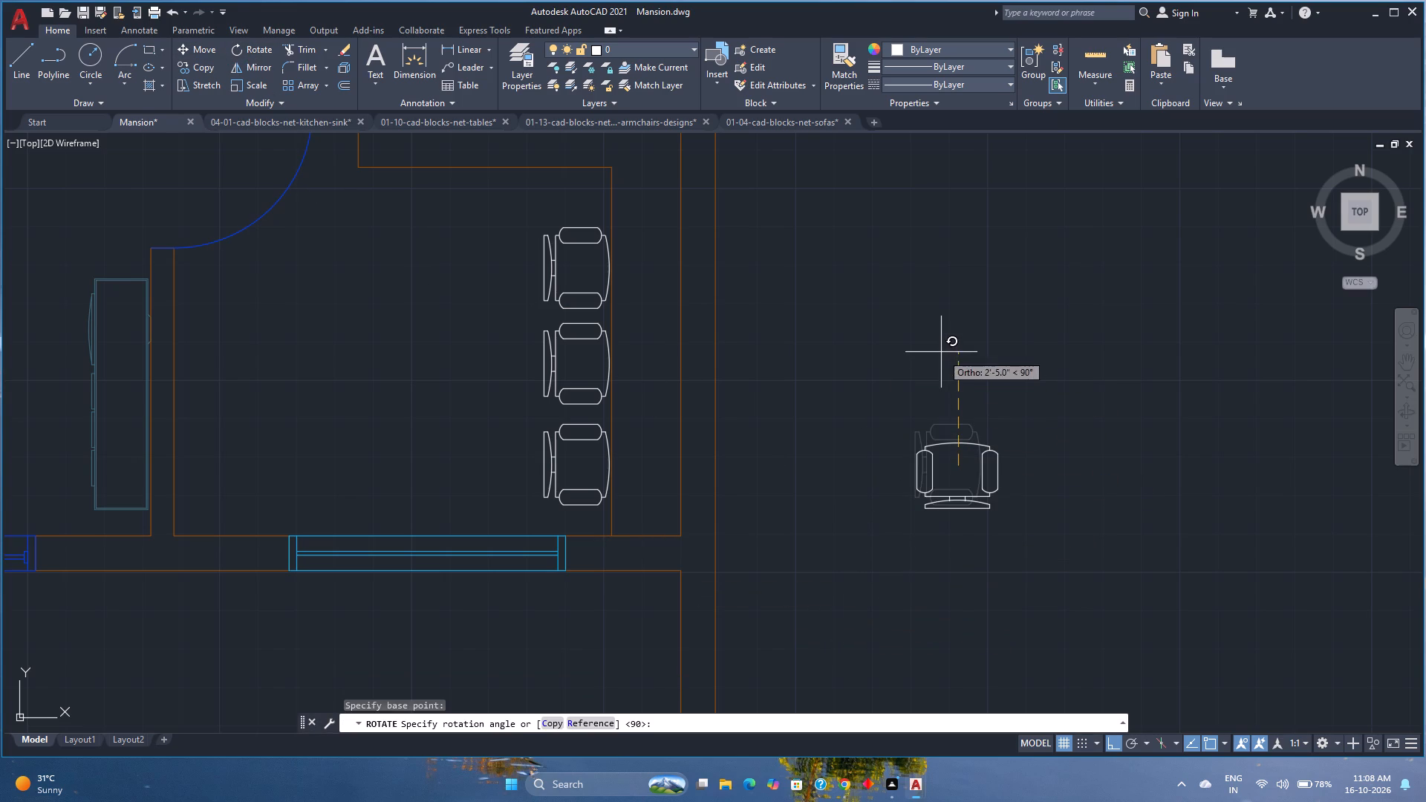
pyautogui.click(941, 352)
# Copy the north-facing spare chair with Ortho off, about 12 ft northwest, to the short north leg of the L-shaped desk.
pyautogui.click(965, 445)
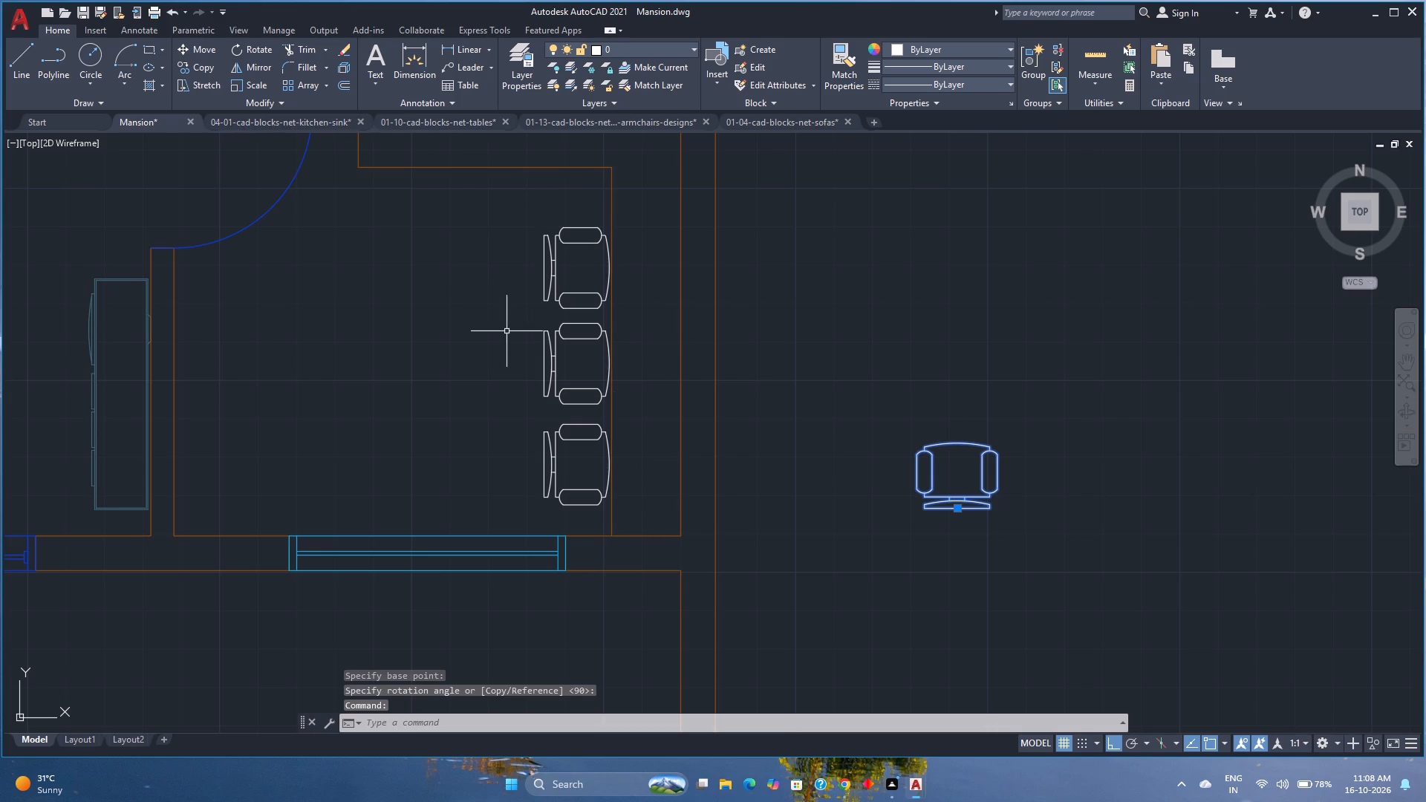
pyautogui.click(195, 69)
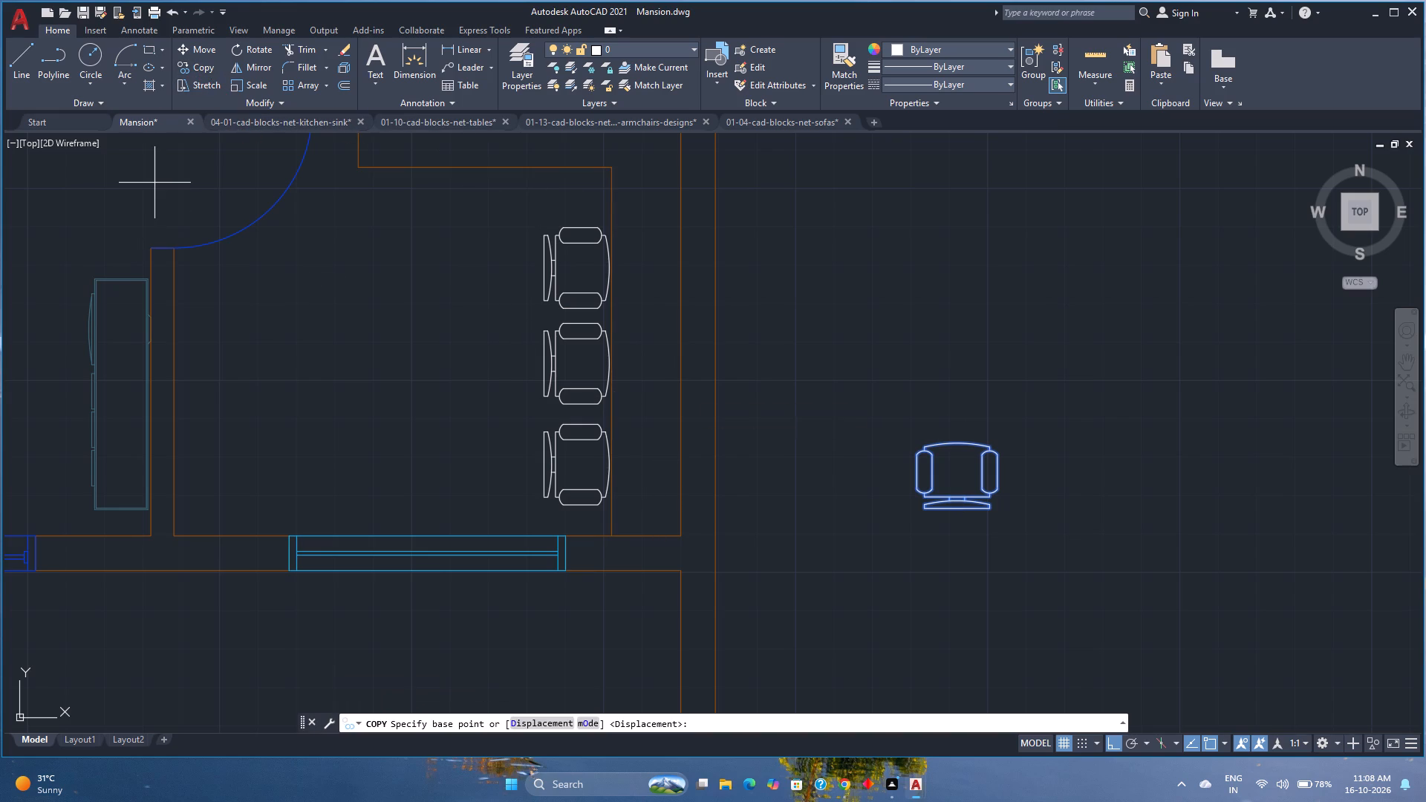
pyautogui.click(959, 443)
pyautogui.press('F8')
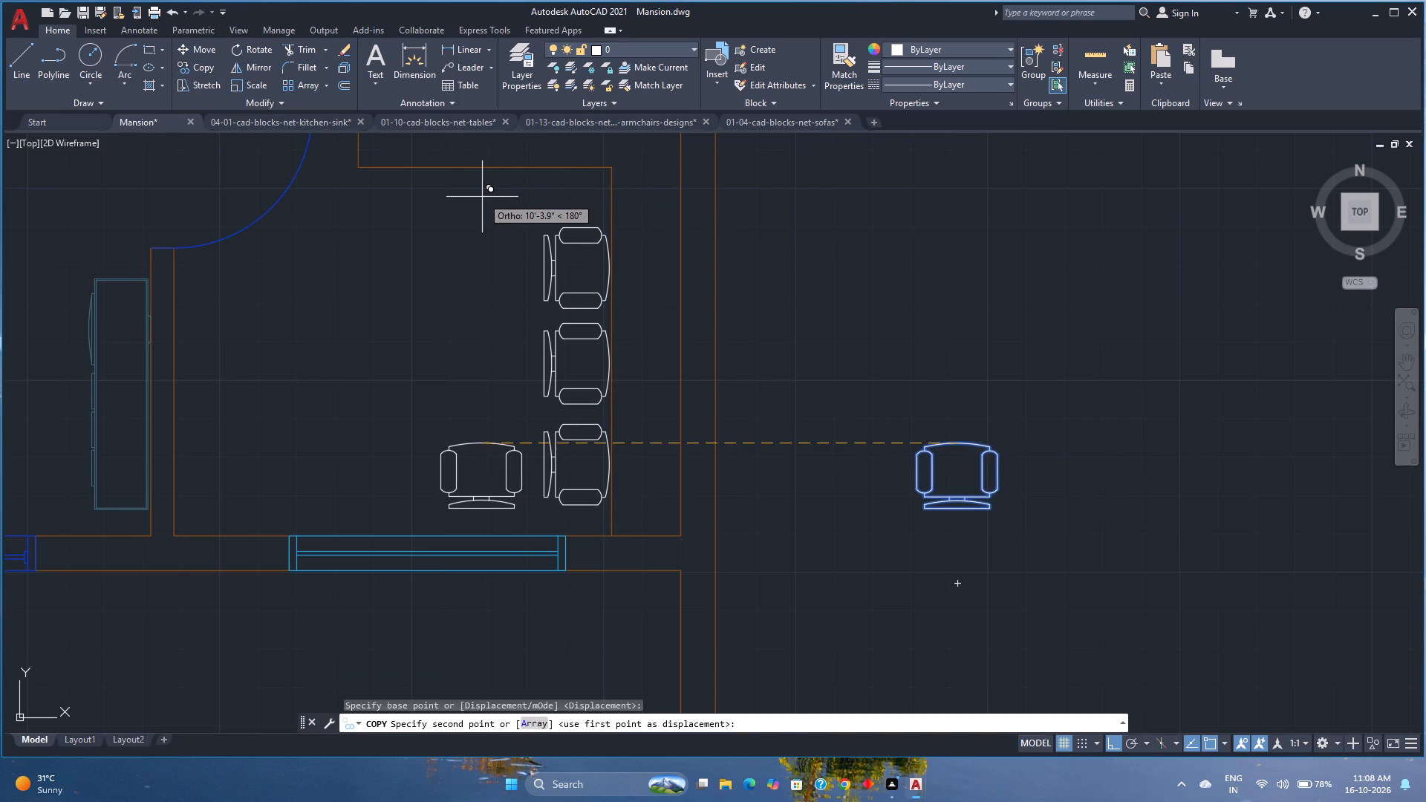
pyautogui.scroll(2, 482, 197)
pyautogui.moveTo(482, 197); pyautogui.dragTo(558, 336, button='middle')
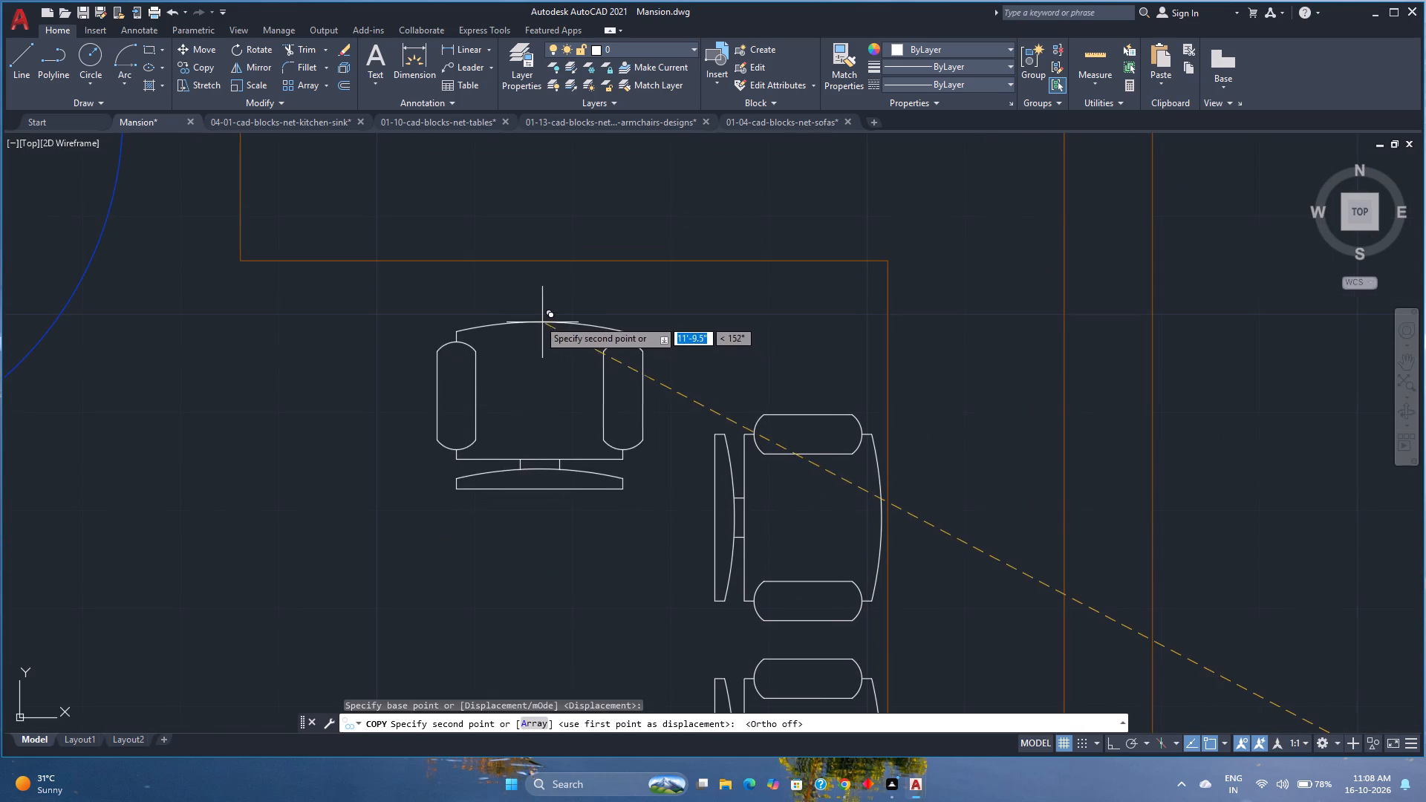
pyautogui.click(538, 293)
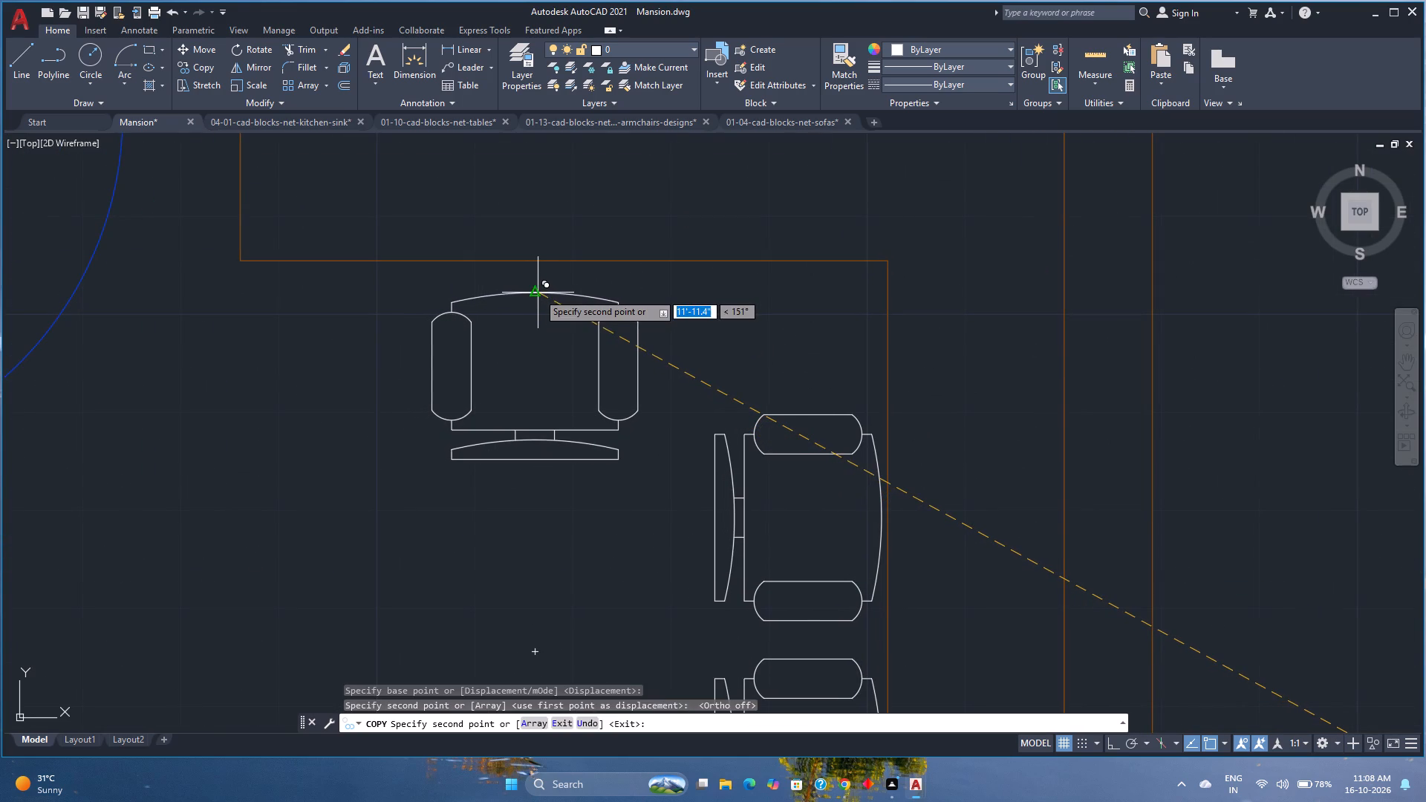
pyautogui.press('Escape')
pyautogui.scroll(-4, 538, 293)
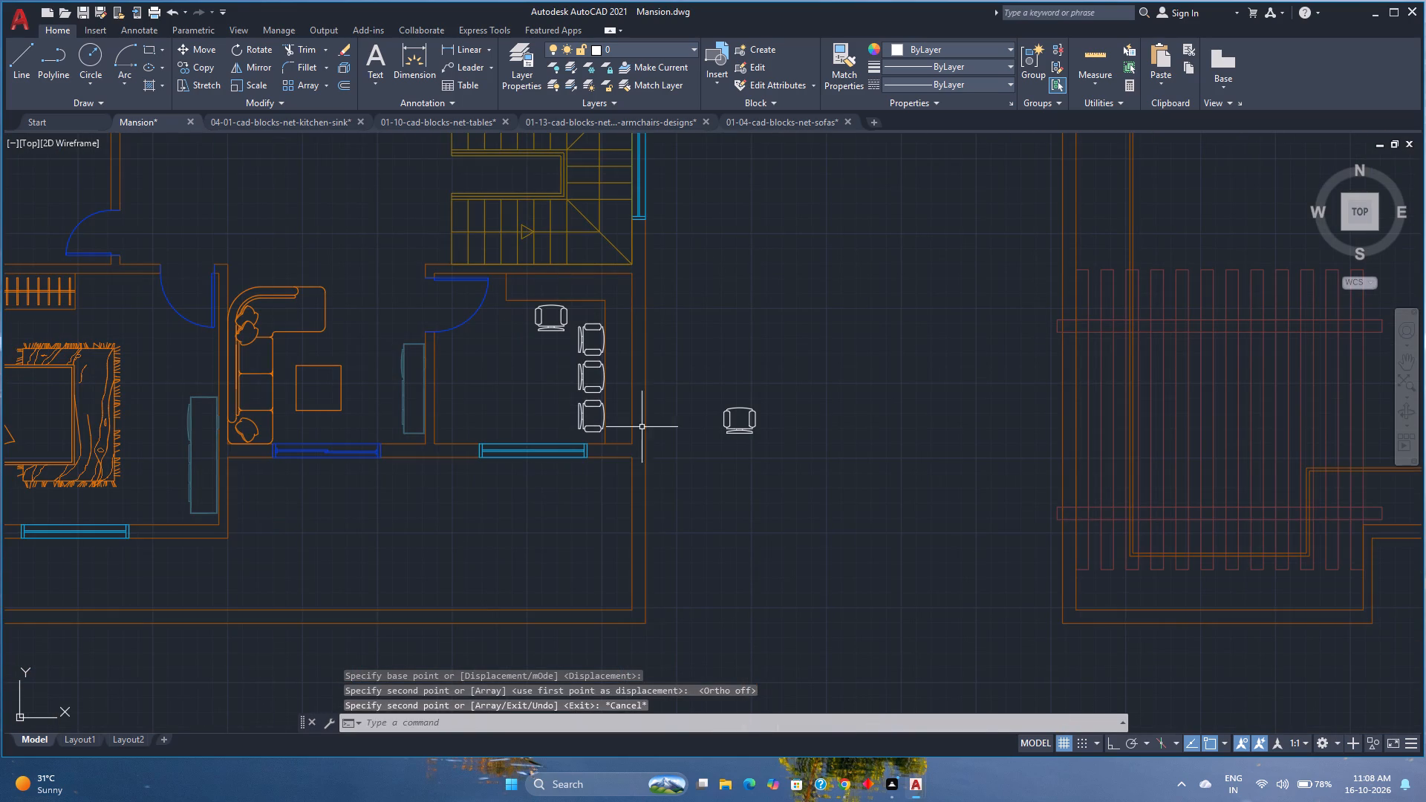
# Delete the spare desk chair outside the plan, turn Ortho back on and save the drawing.
pyautogui.click(763, 454)
pyautogui.click(723, 397)
pyautogui.press('Delete')
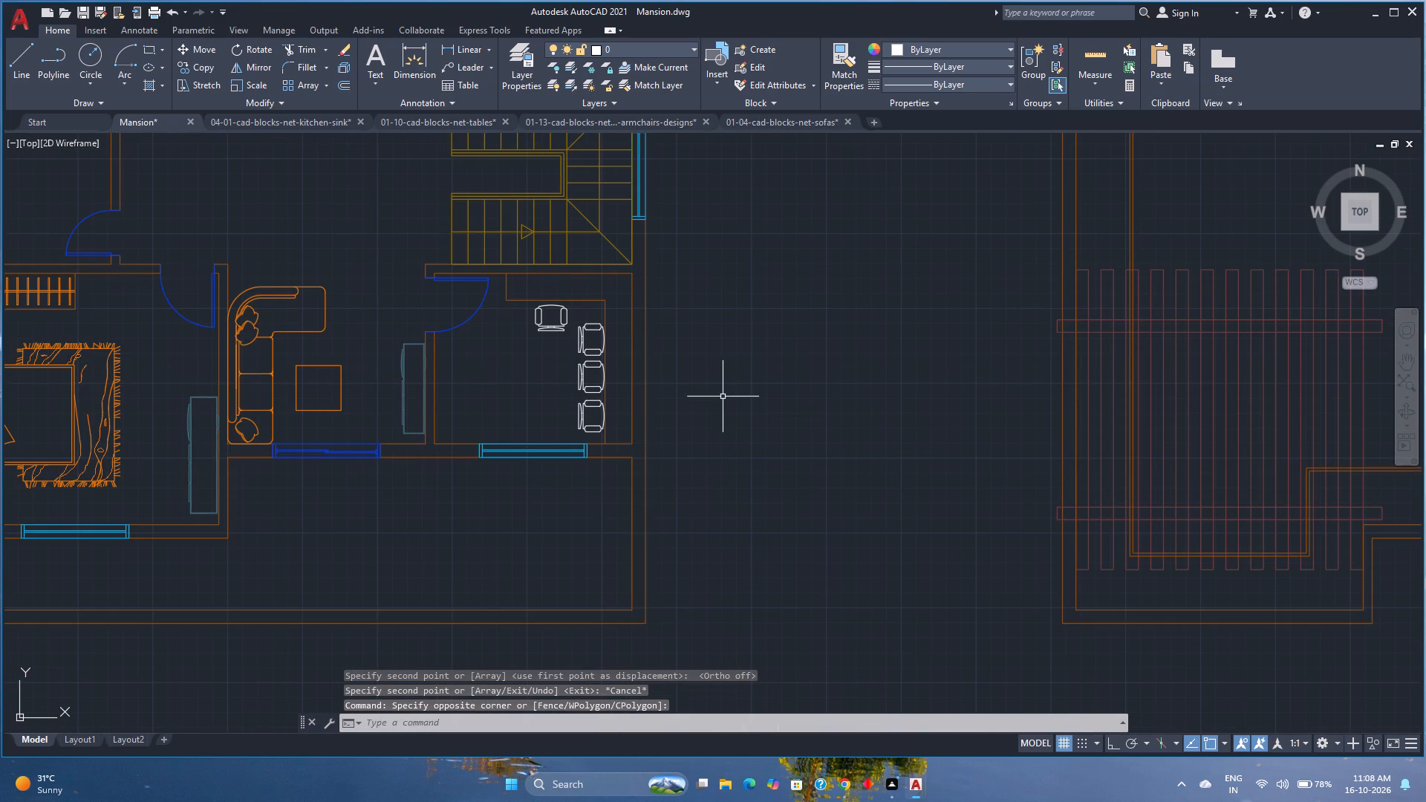
pyautogui.hotkey('ctrl', 's')
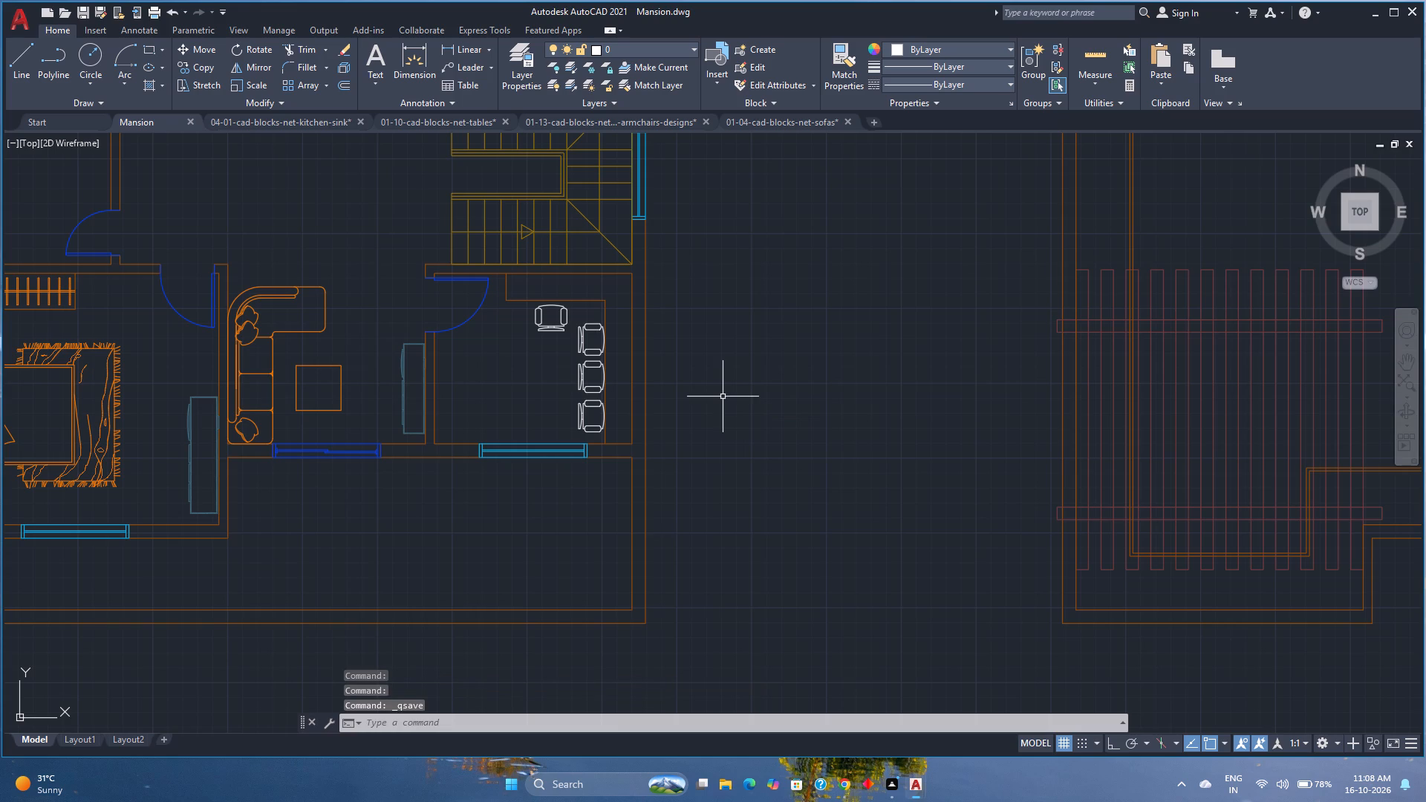
pyautogui.press('F8')
pyautogui.hotkey('ctrl', 's')
# Move the four desk chairs around the L-shaped desk onto the Utilities layer.
pyautogui.scroll(-2, 723, 397)
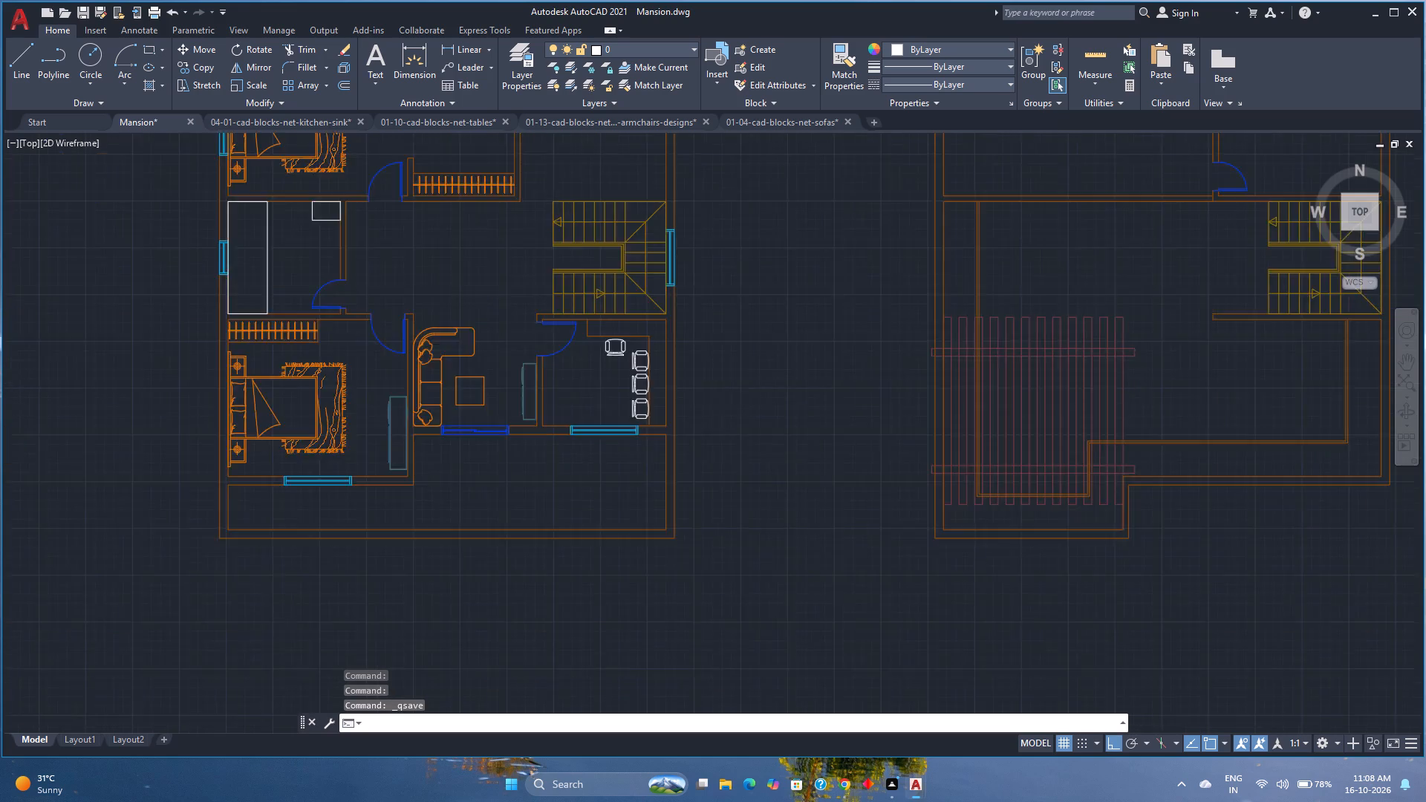
pyautogui.moveTo(723, 404); pyautogui.dragTo(755, 468, button='middle')
pyautogui.middleClick(755, 468)
pyautogui.scroll(-1, 755, 469)
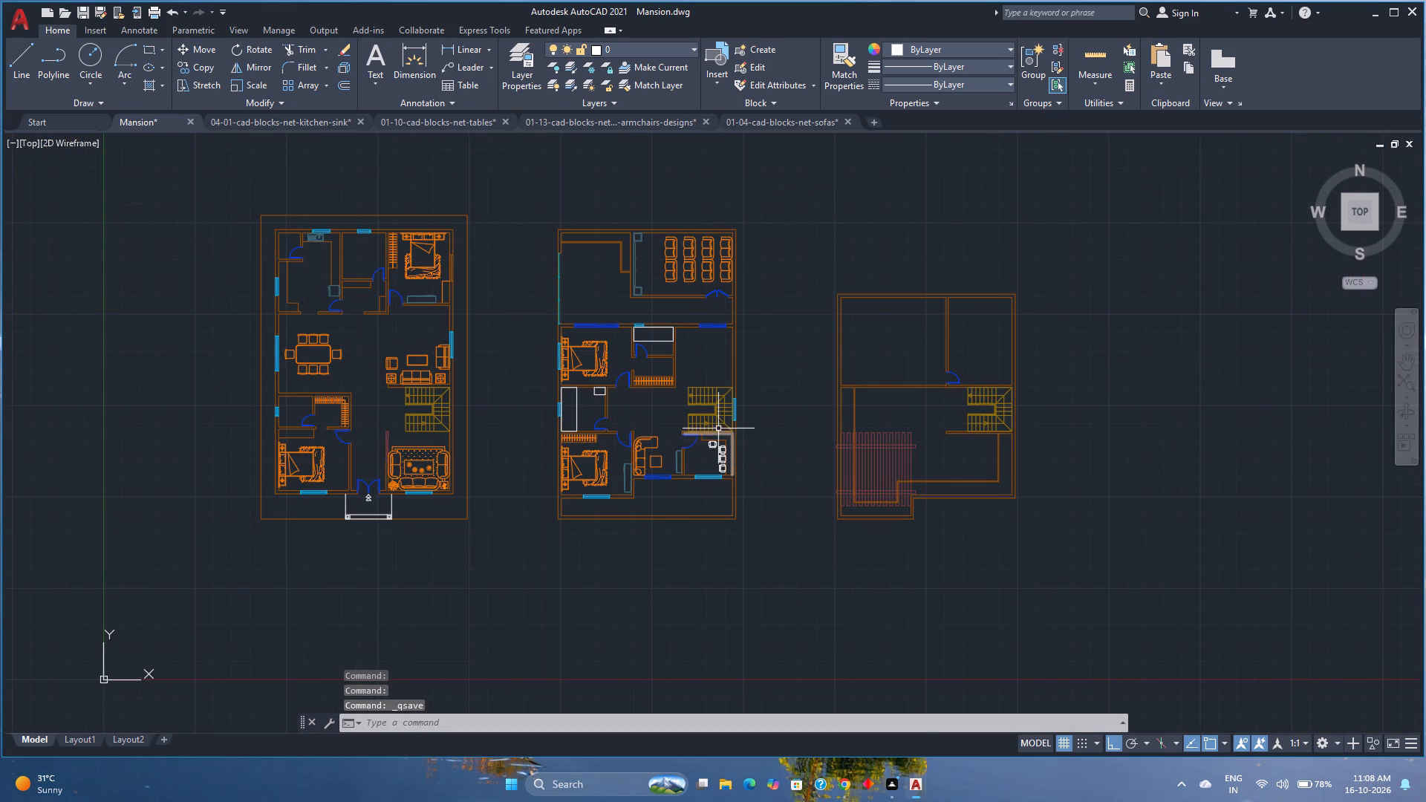
pyautogui.scroll(3, 730, 456)
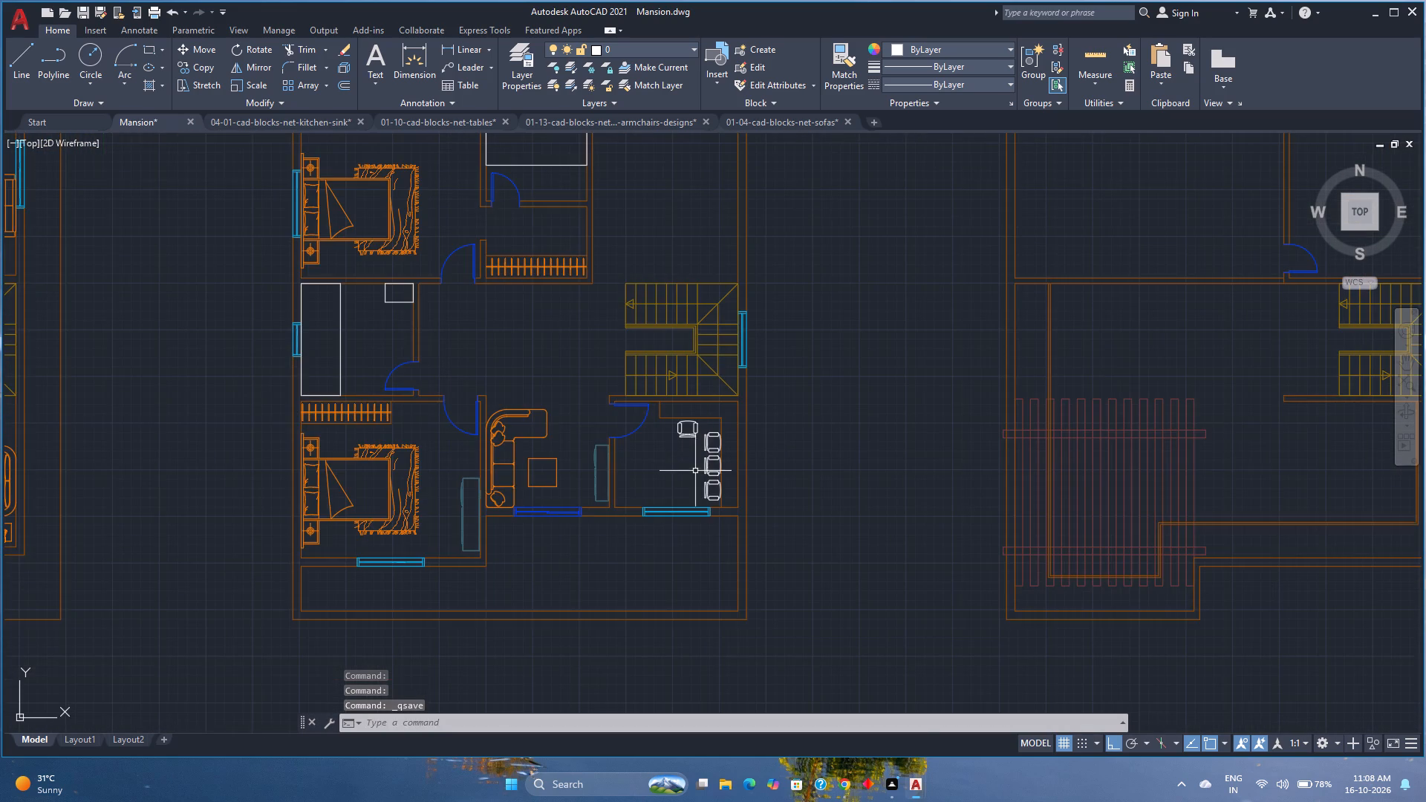
pyautogui.scroll(1, 694, 472)
pyautogui.click(724, 501)
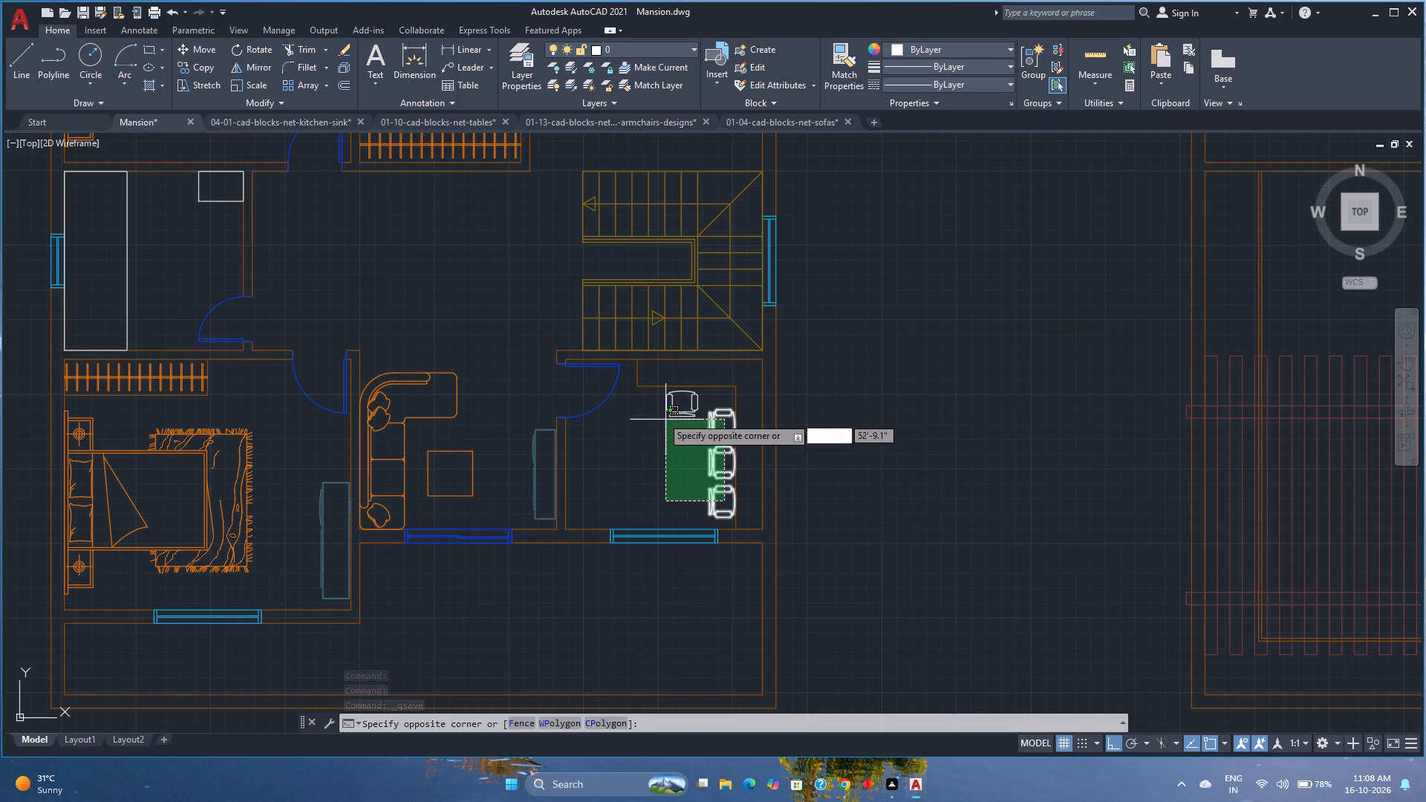
pyautogui.click(656, 412)
pyautogui.scroll(-1, 656, 412)
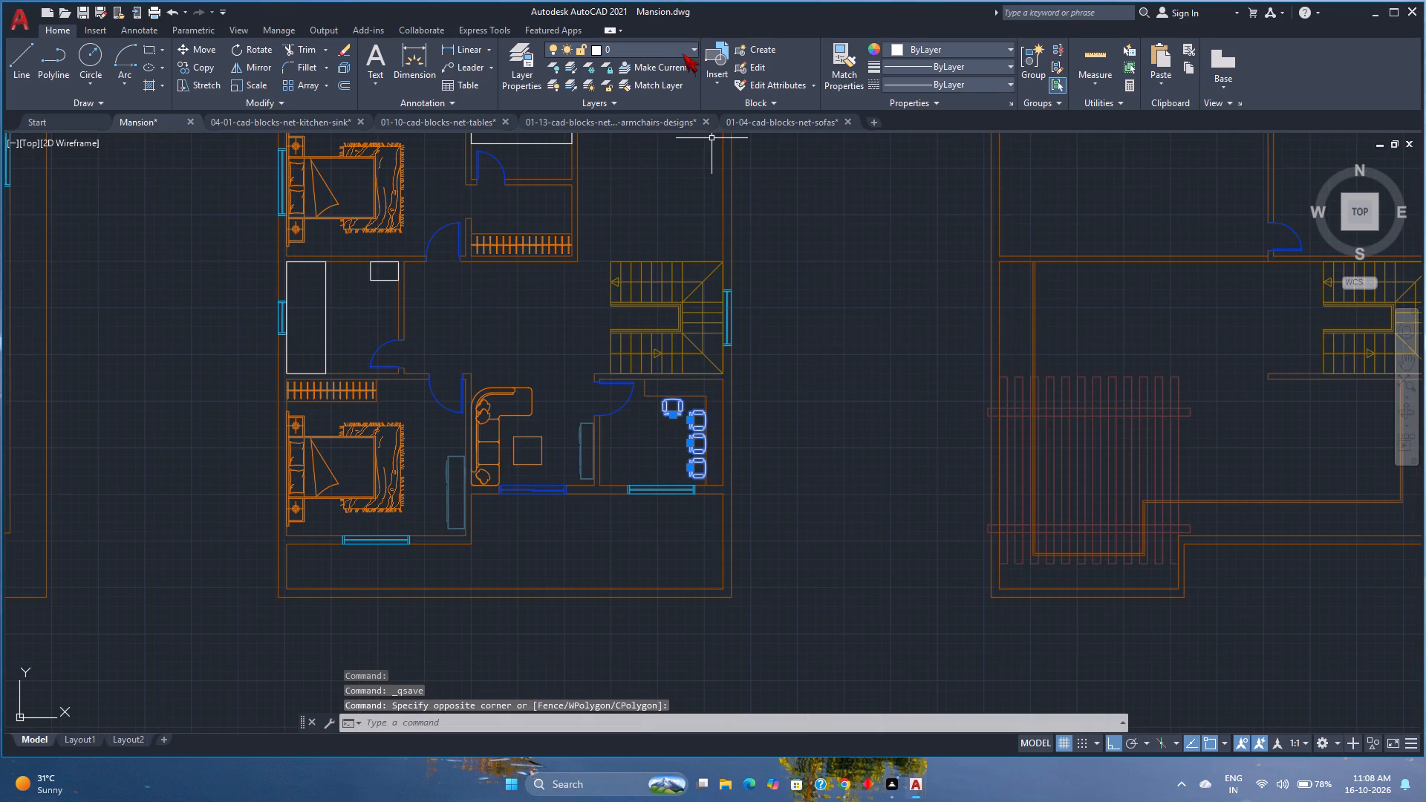
pyautogui.click(683, 53)
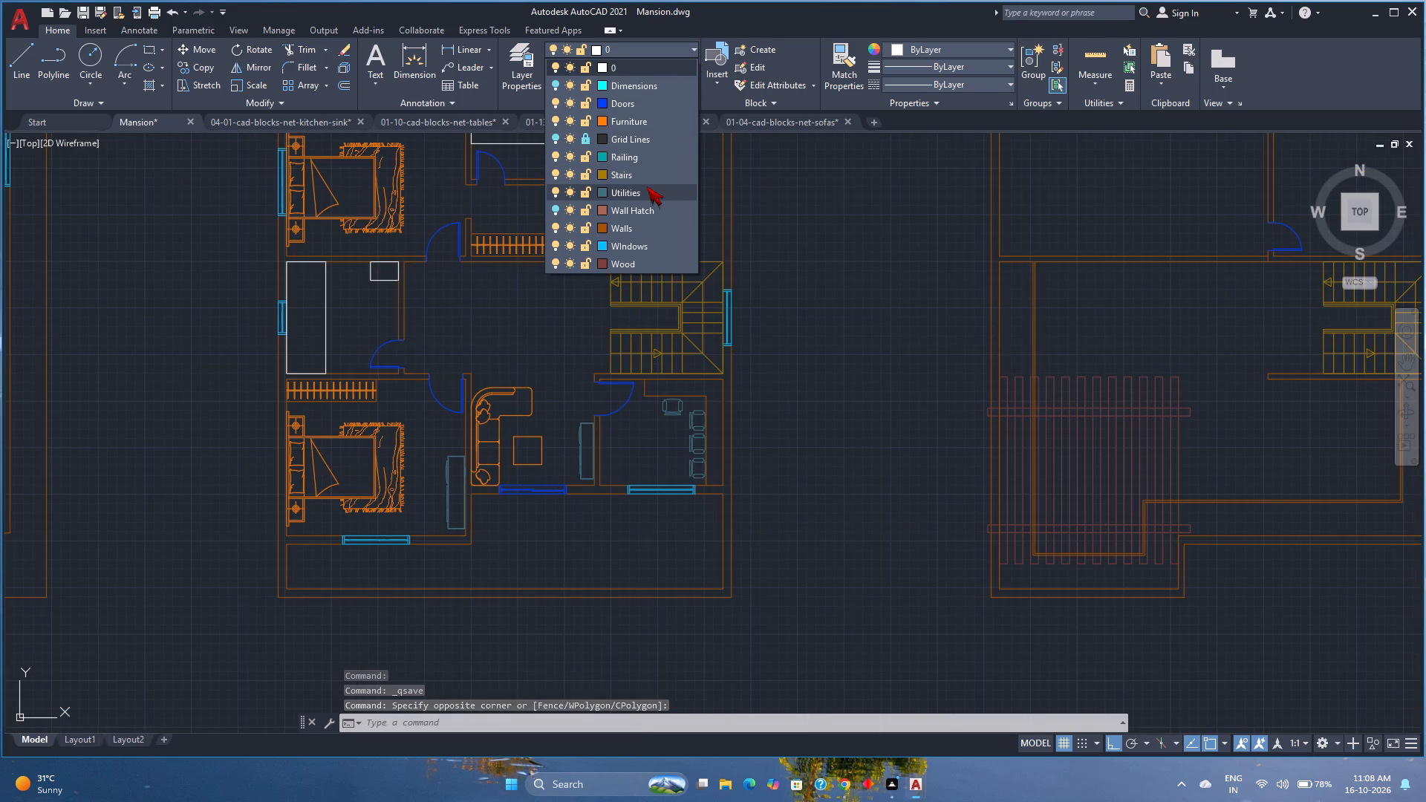
pyautogui.click(647, 186)
pyautogui.press('Escape')
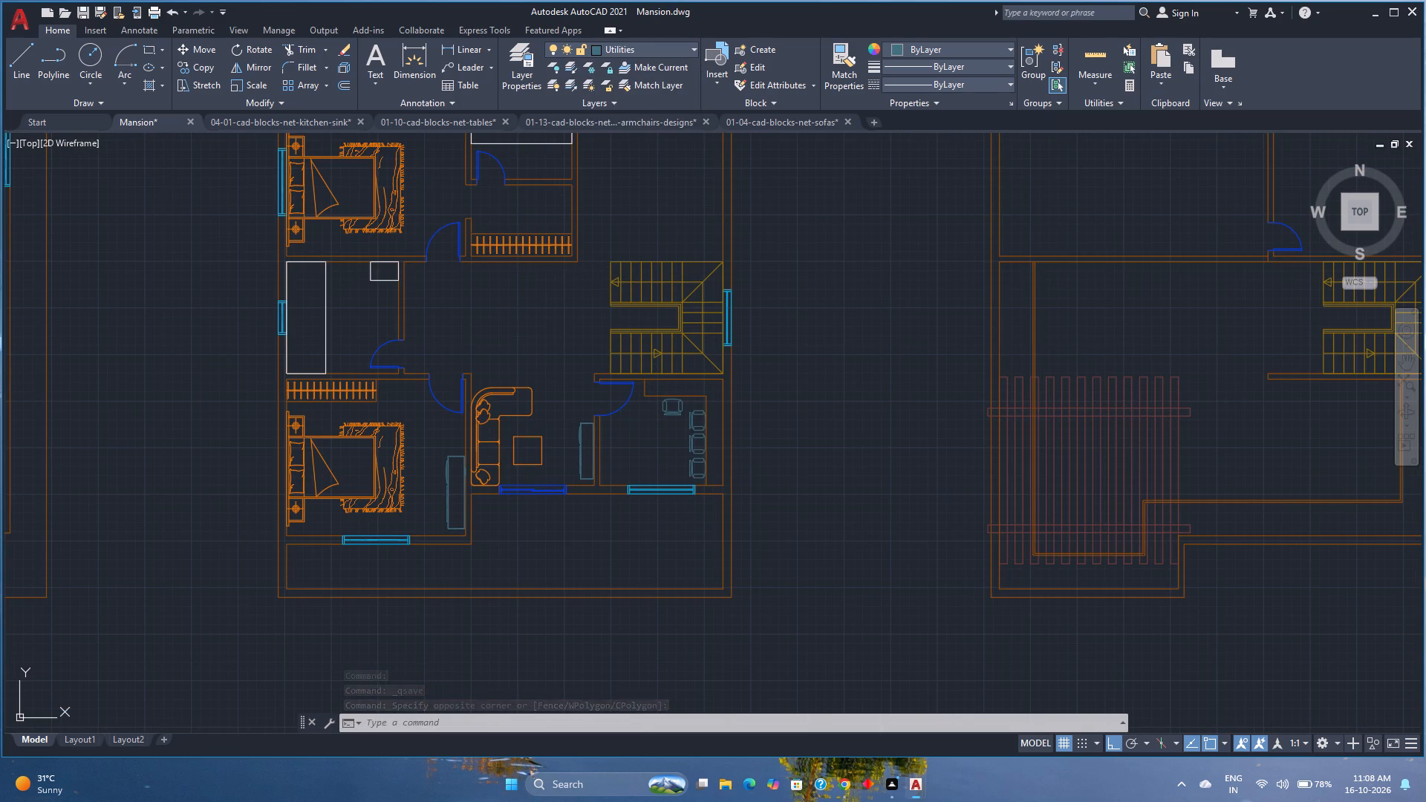
# Look over the three floor plans to check the furniture layout and decide what to annotate.
pyautogui.scroll(-2, 547, 329)
pyautogui.moveTo(547, 329); pyautogui.dragTo(648, 433, button='middle')
pyautogui.middleClick(648, 433)
pyautogui.scroll(1, 642, 435)
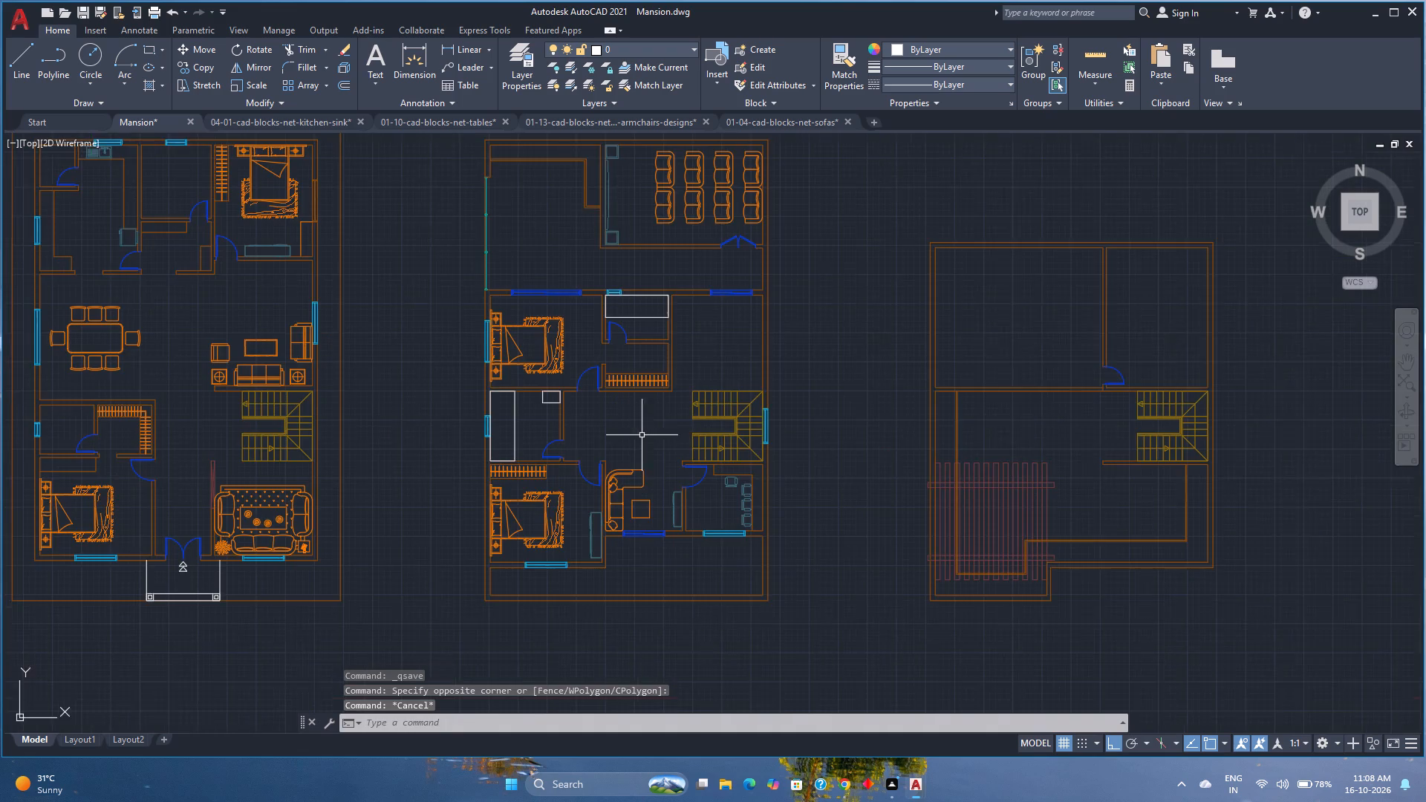
pyautogui.moveTo(642, 435); pyautogui.dragTo(694, 450, button='middle')
pyautogui.middleClick(694, 450)
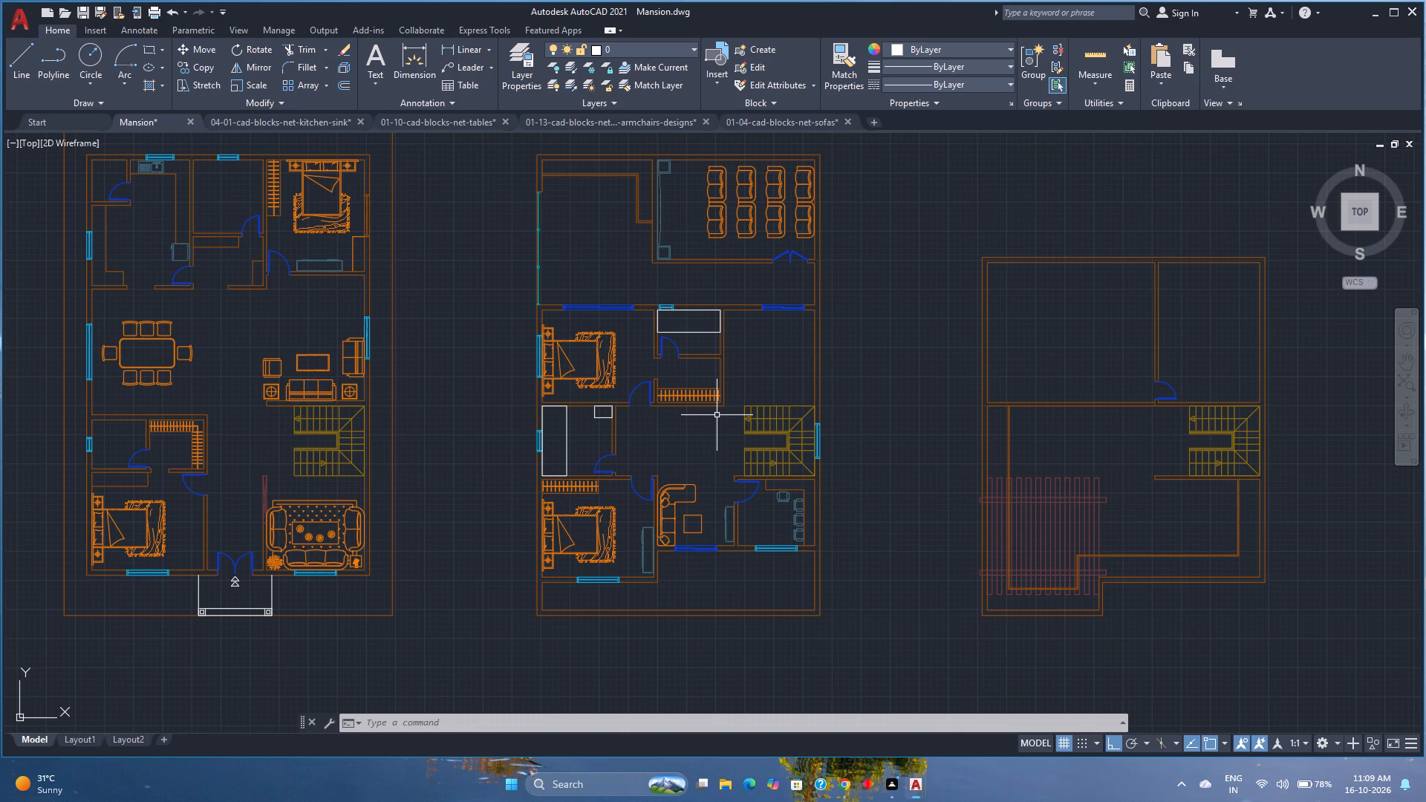
pyautogui.scroll(-1, 549, 241)
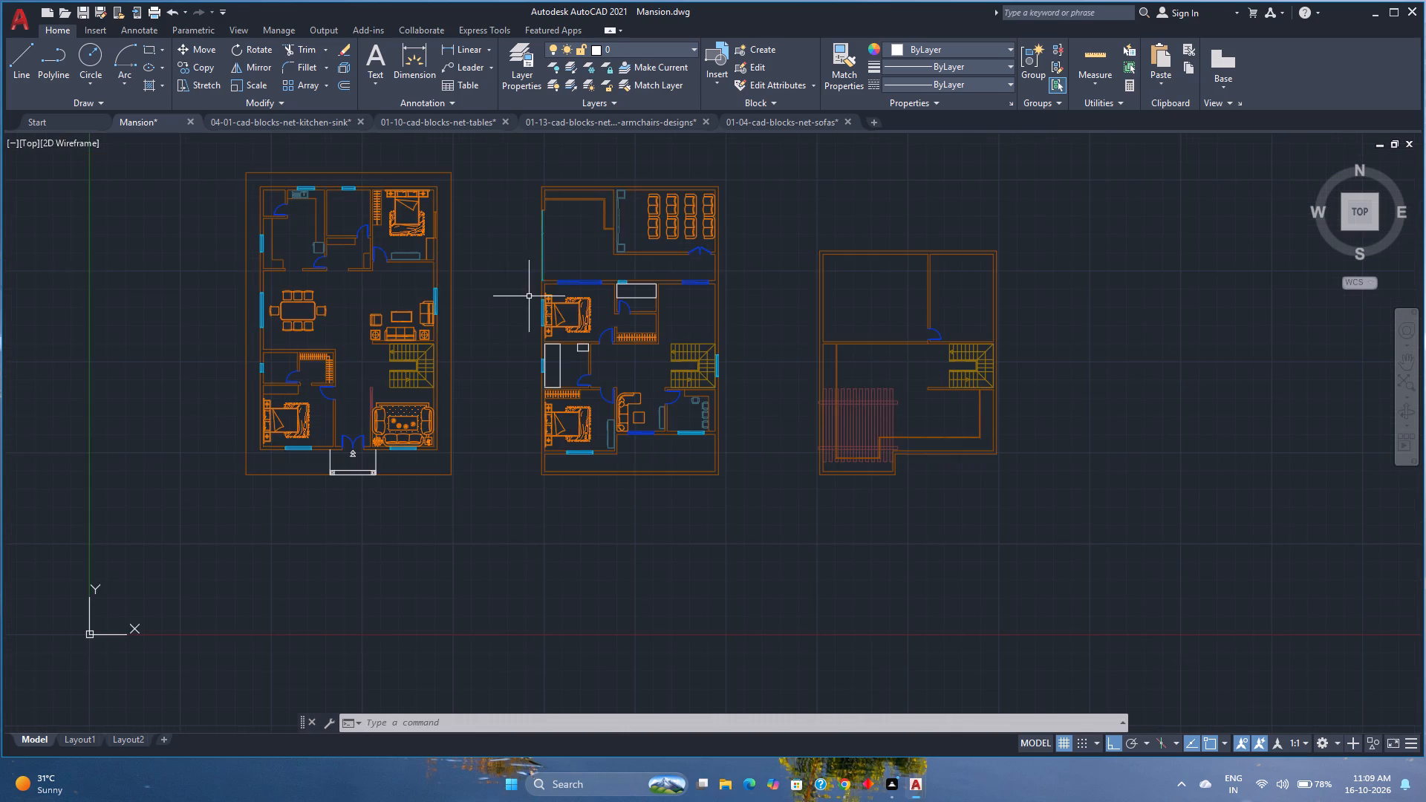
pyautogui.scroll(1, 529, 296)
pyautogui.moveTo(529, 296); pyautogui.dragTo(544, 304, button='middle')
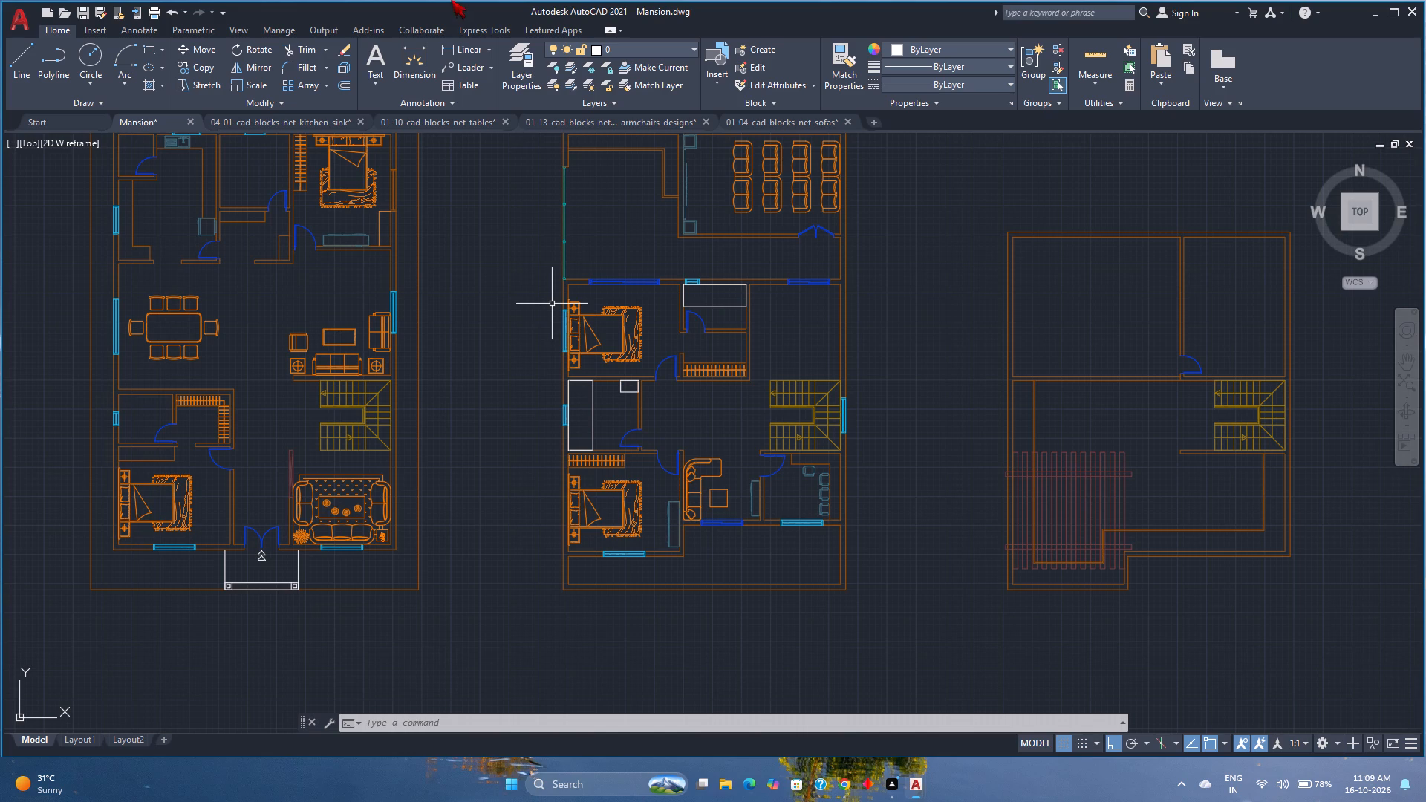
pyautogui.moveTo(285, 295); pyautogui.dragTo(299, 302, button='middle')
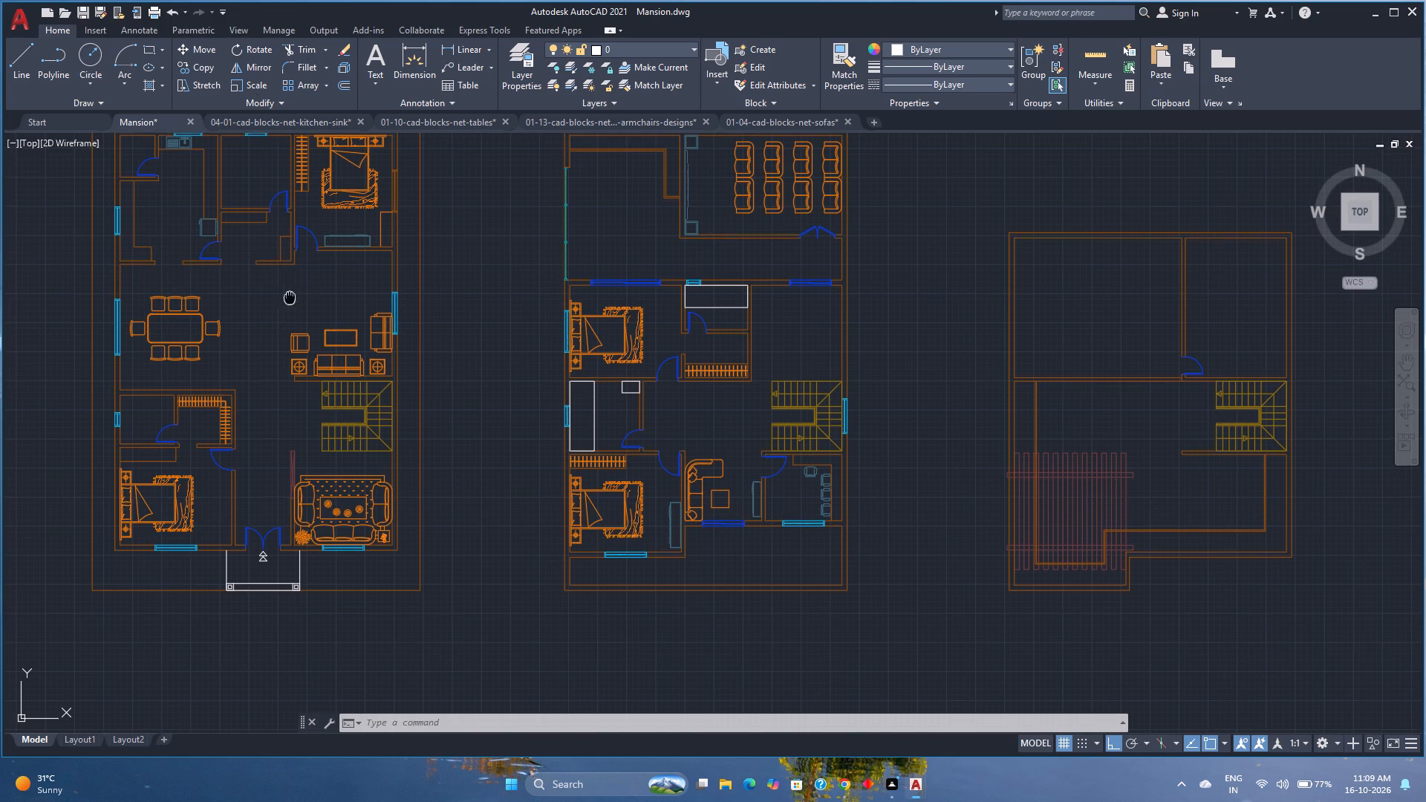
pyautogui.moveTo(299, 302); pyautogui.dragTo(330, 392, button='middle')
pyautogui.middleClick(330, 392)
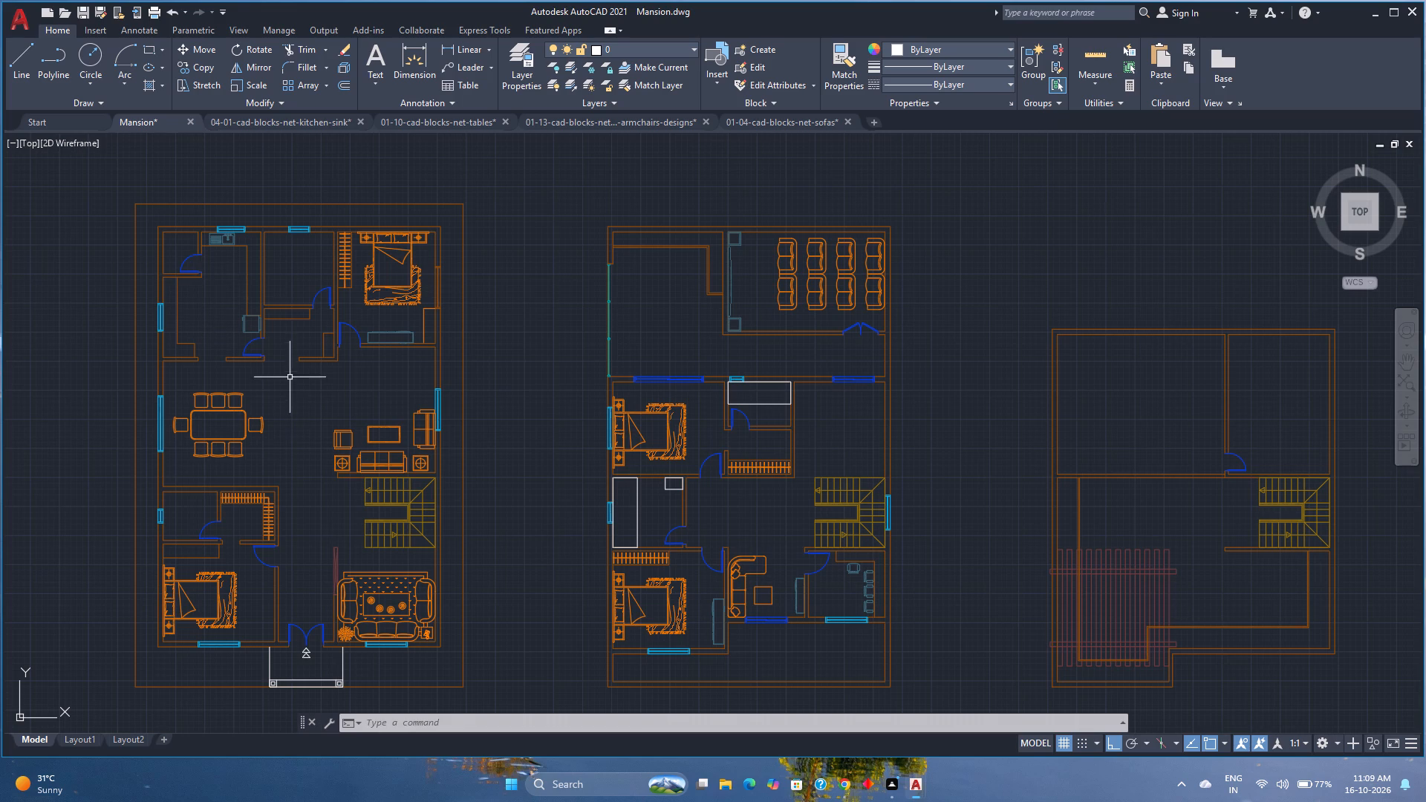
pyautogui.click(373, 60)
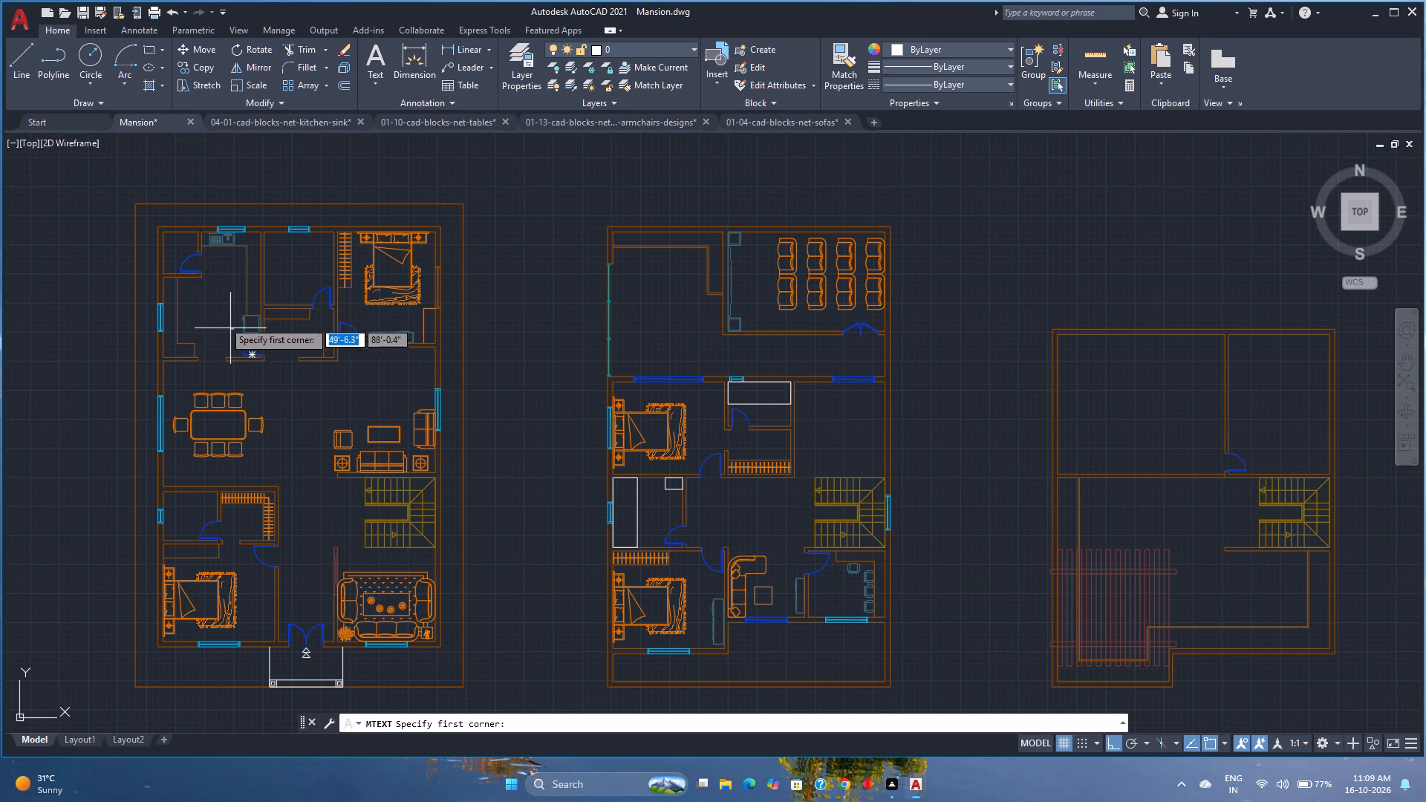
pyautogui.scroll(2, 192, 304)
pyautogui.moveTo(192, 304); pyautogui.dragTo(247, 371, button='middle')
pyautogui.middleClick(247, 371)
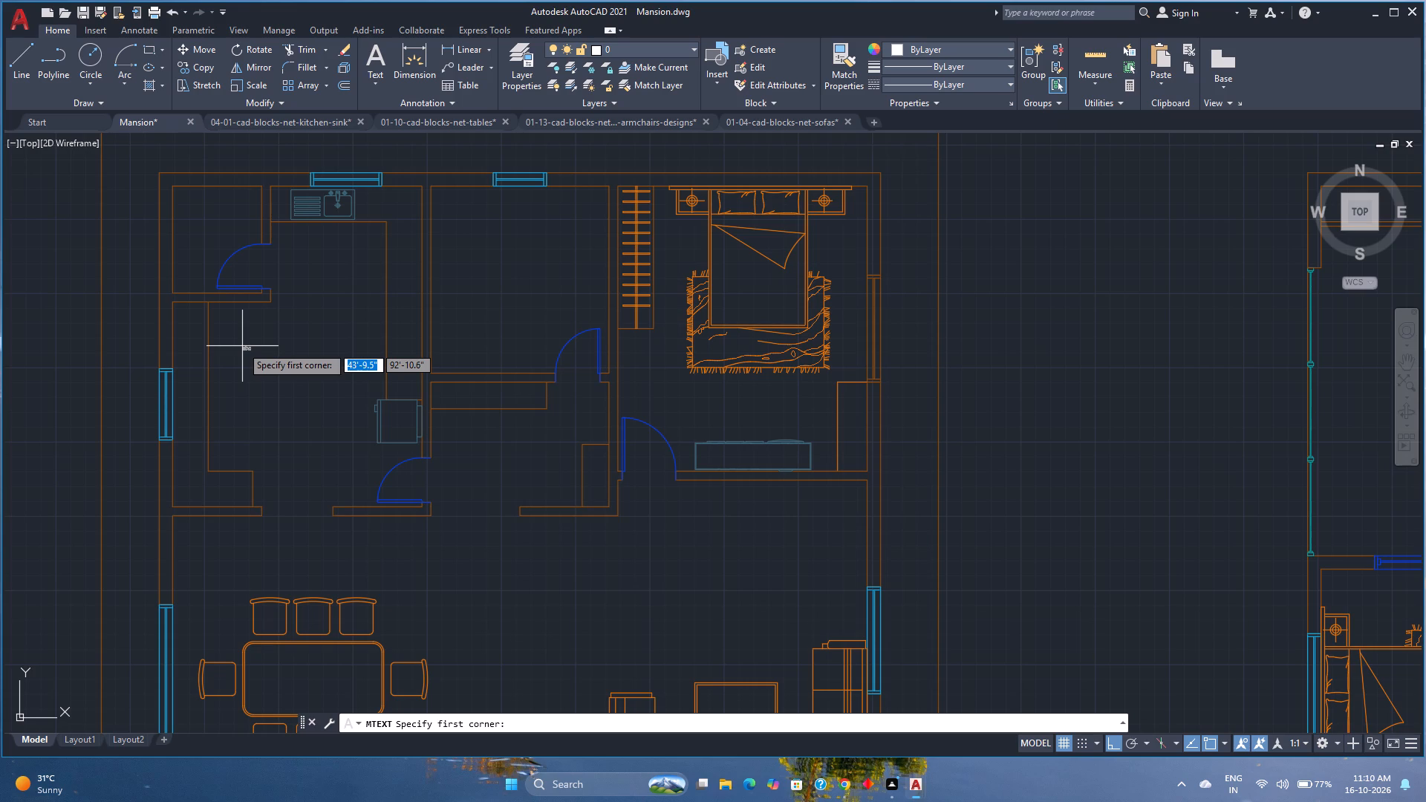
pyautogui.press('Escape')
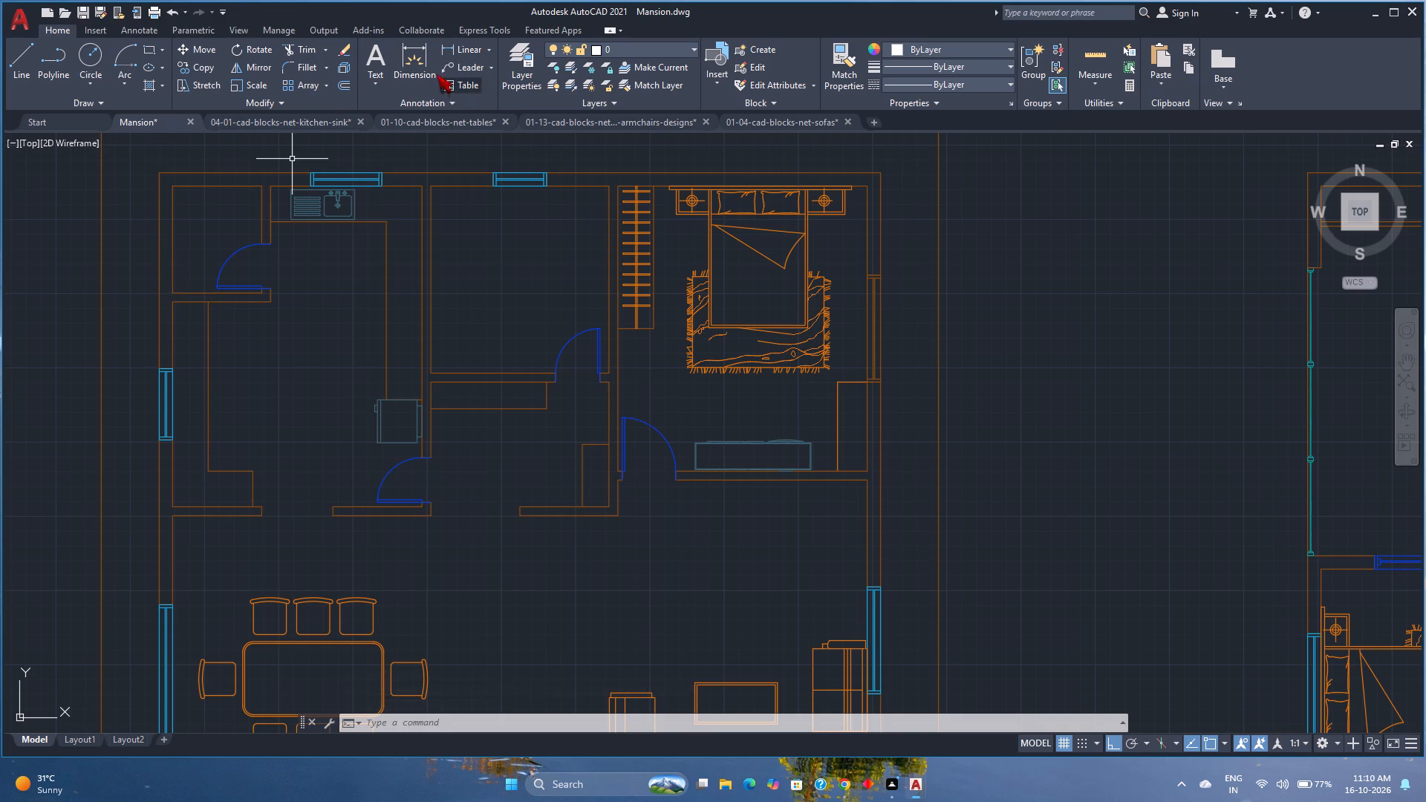
# Check the north-south and east-west inside dimensions of the first plan's kitchen area using dimension previews only.
pyautogui.click(401, 53)
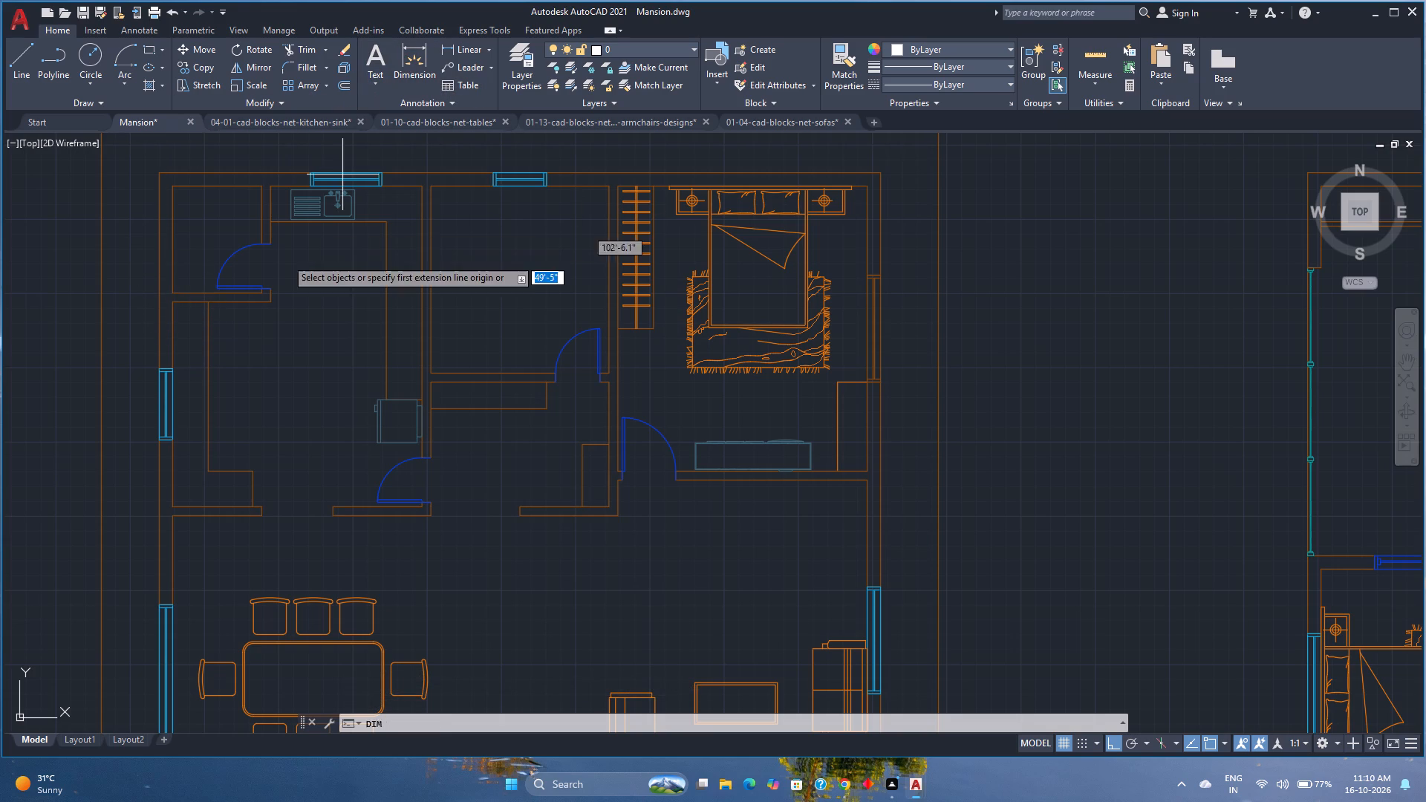
pyautogui.click(175, 502)
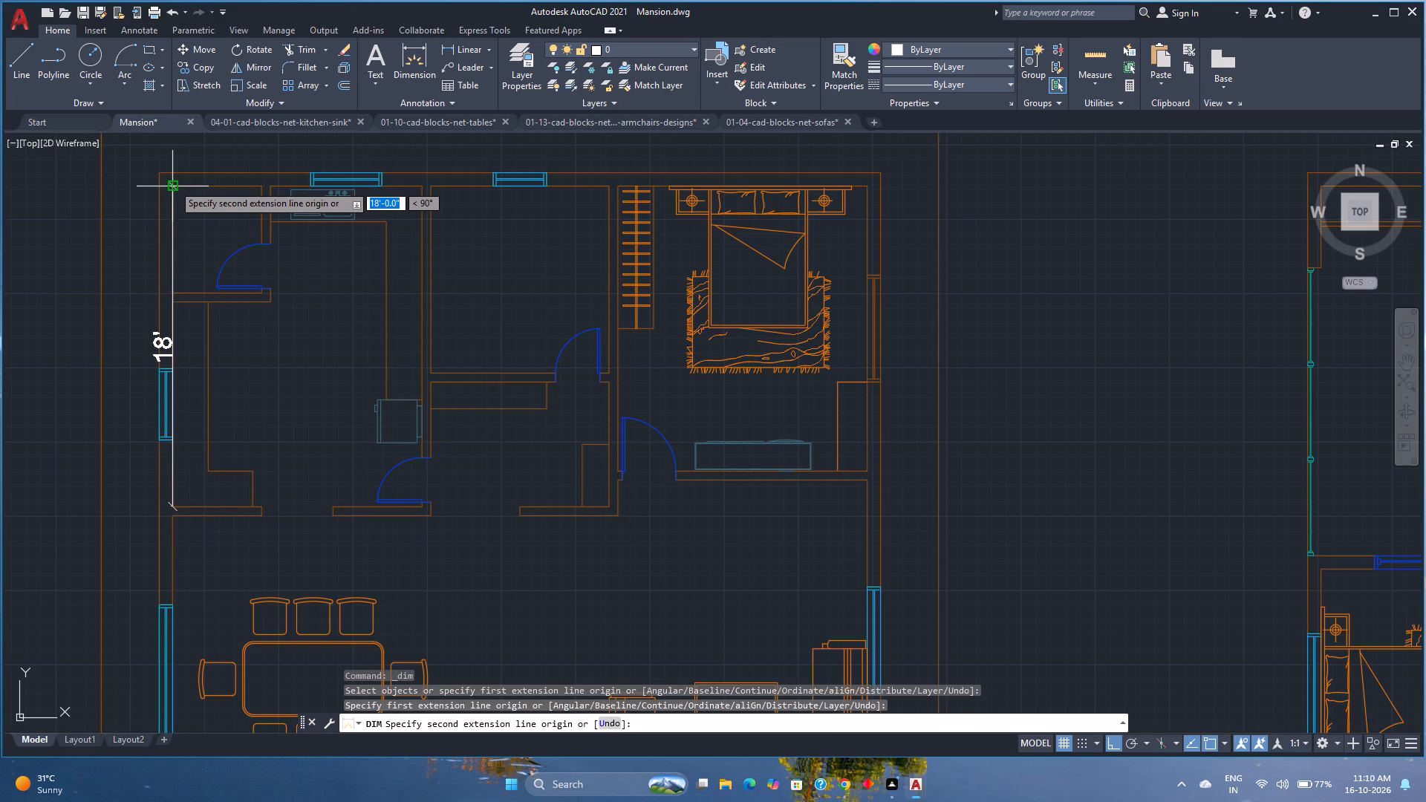
pyautogui.press('Escape')
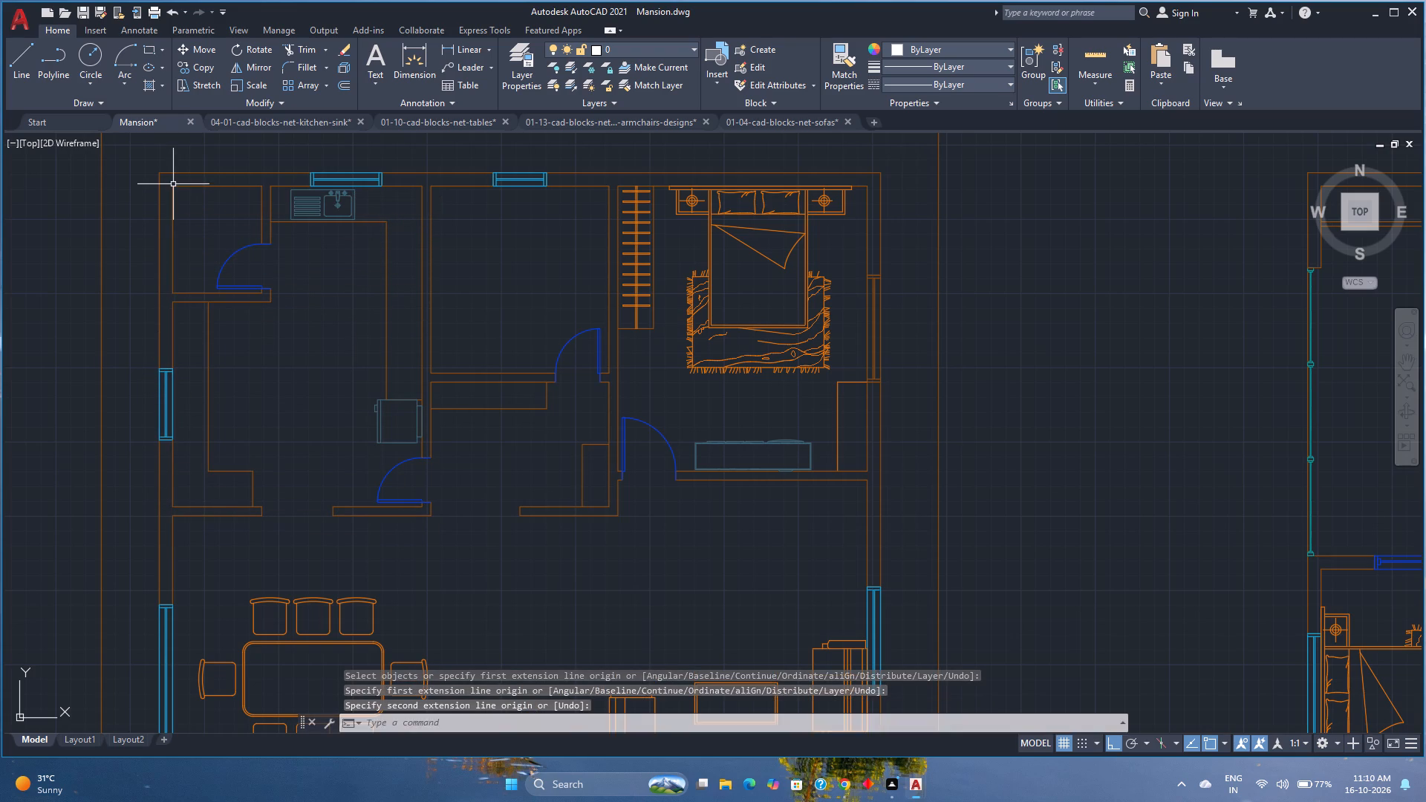
pyautogui.press('space')
pyautogui.click(173, 184)
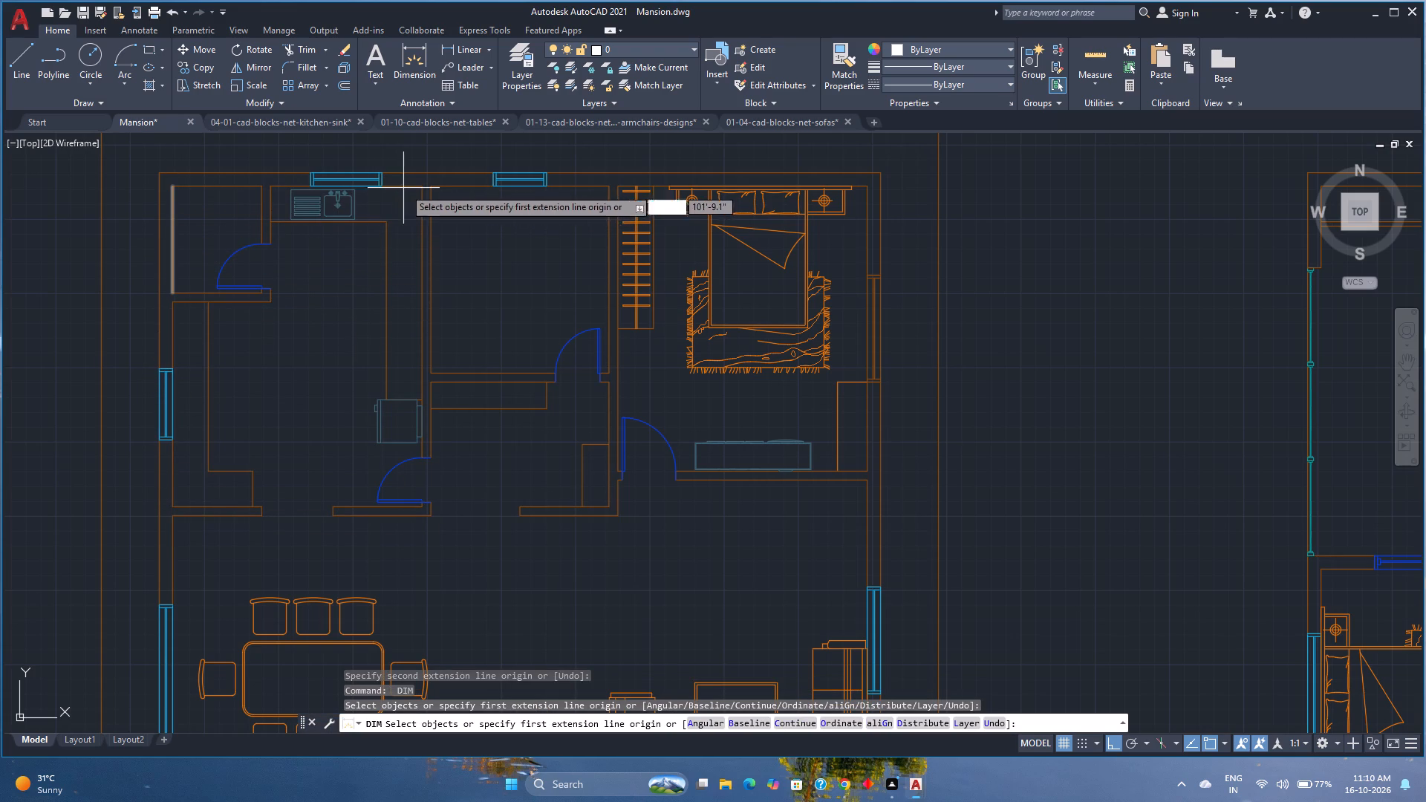
pyautogui.click(423, 188)
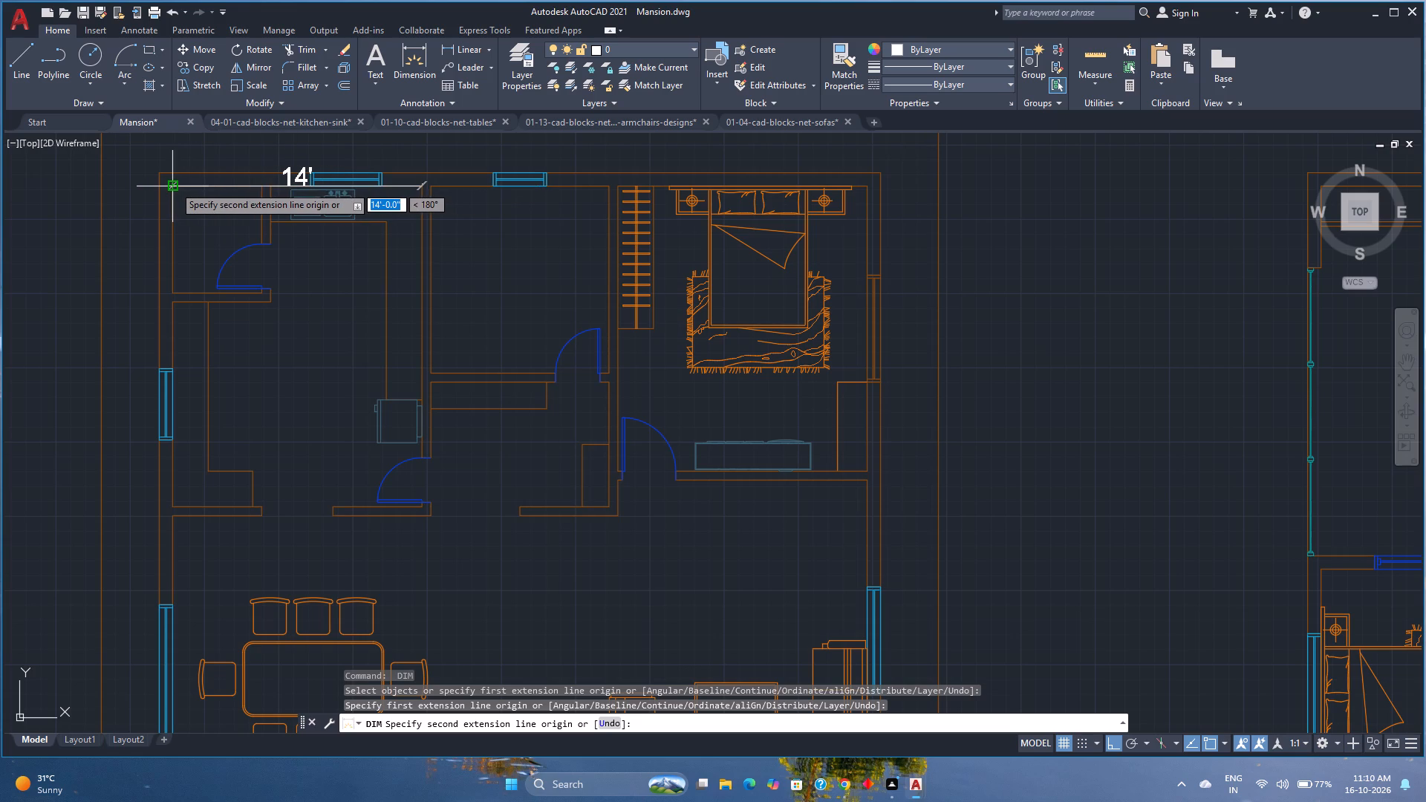
pyautogui.press('Escape')
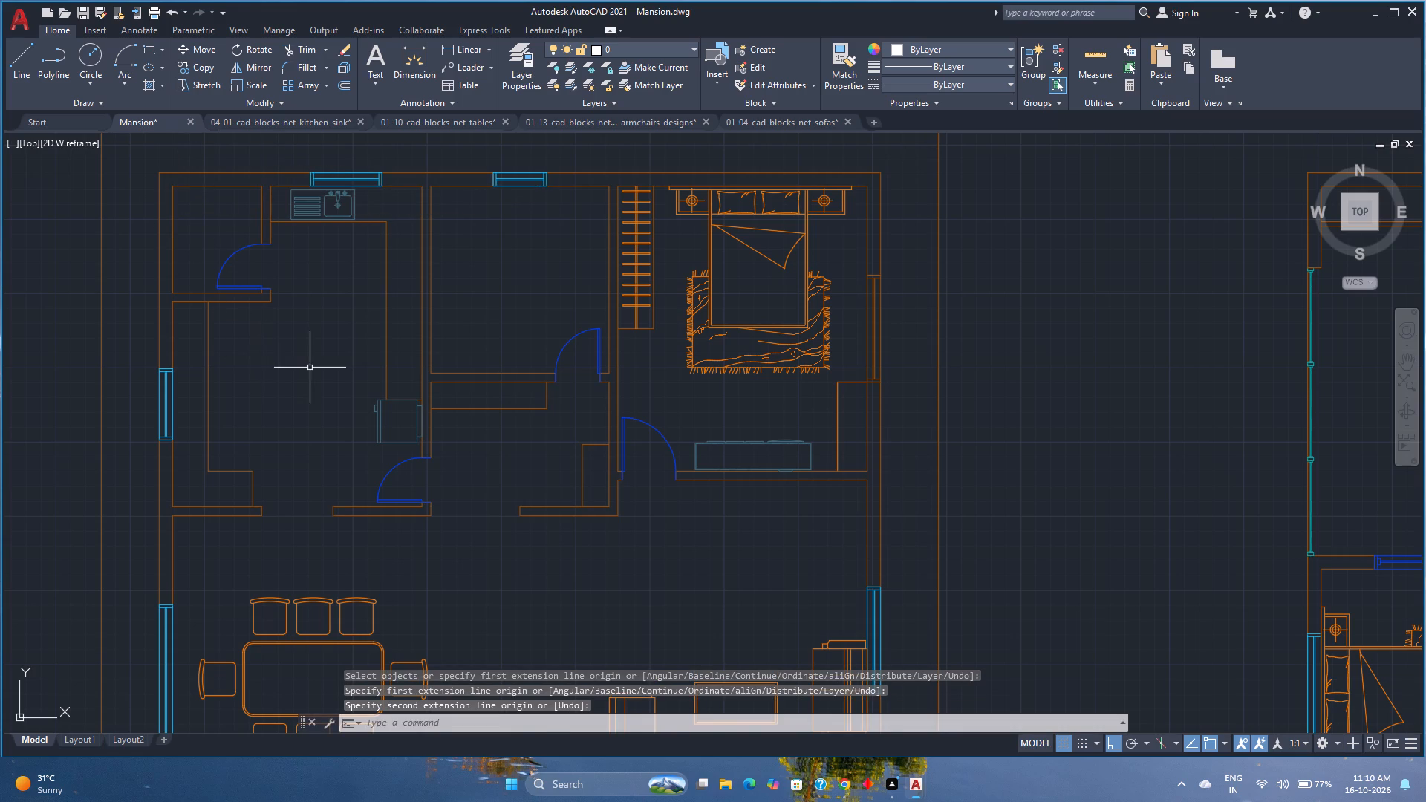
# Place a multiline text box in the open floor of the first plan's kitchen with a text height of 10".
pyautogui.scroll(-1, 310, 368)
pyautogui.moveTo(310, 368); pyautogui.dragTo(341, 362, button='middle')
pyautogui.middleClick(341, 362)
pyautogui.scroll(2, 326, 380)
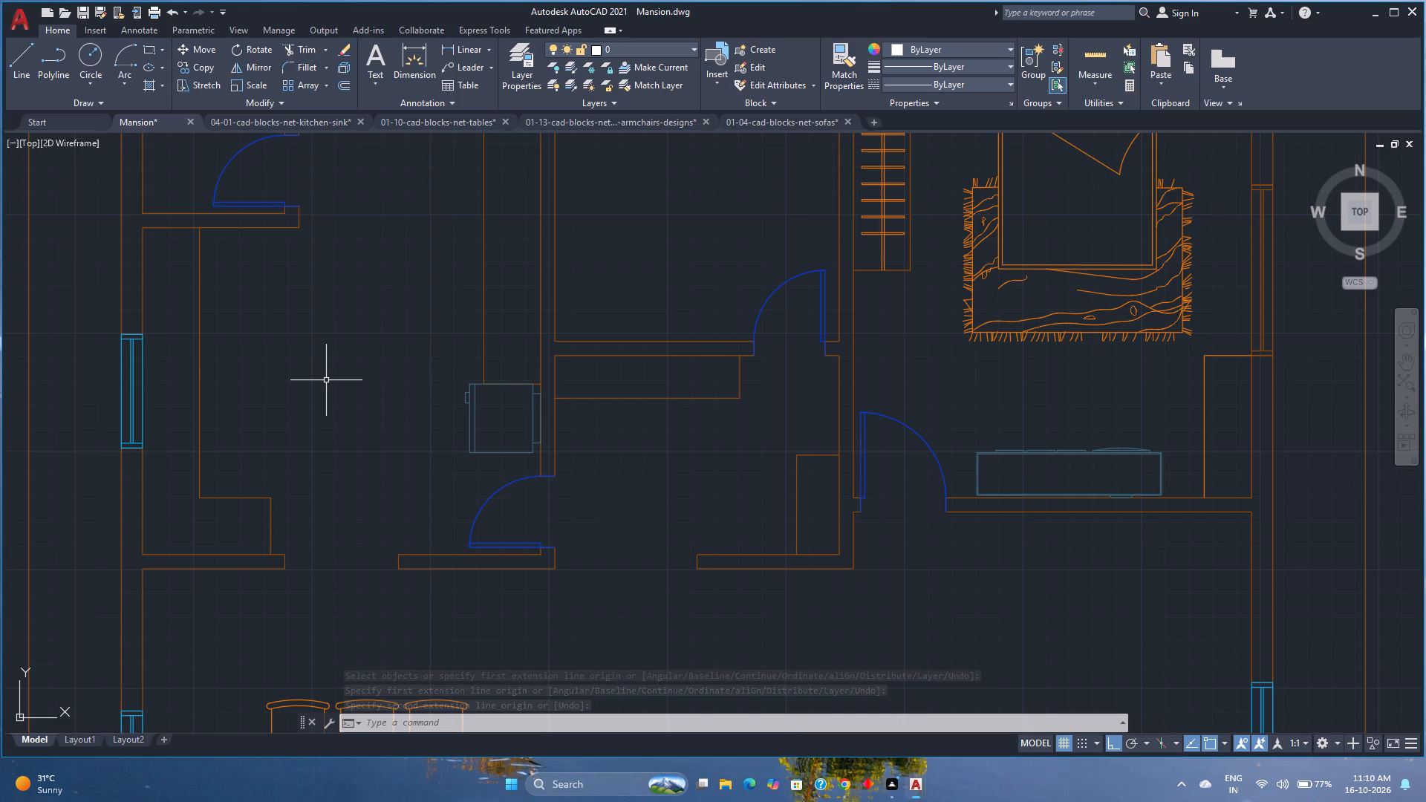
pyautogui.scroll(-1, 326, 380)
pyautogui.moveTo(326, 380); pyautogui.dragTo(345, 410, button='middle')
pyautogui.middleClick(345, 410)
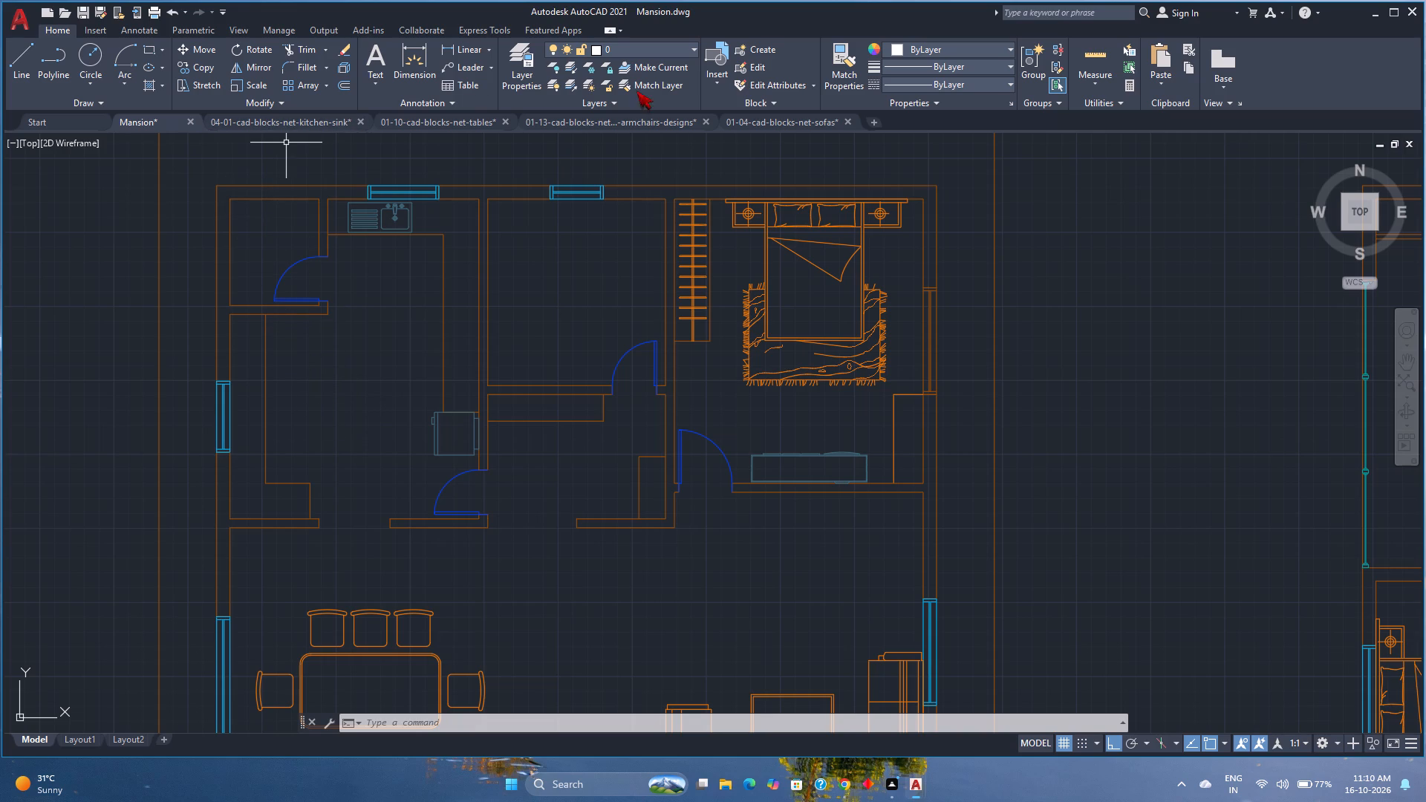
pyautogui.click(377, 48)
pyautogui.click(302, 359)
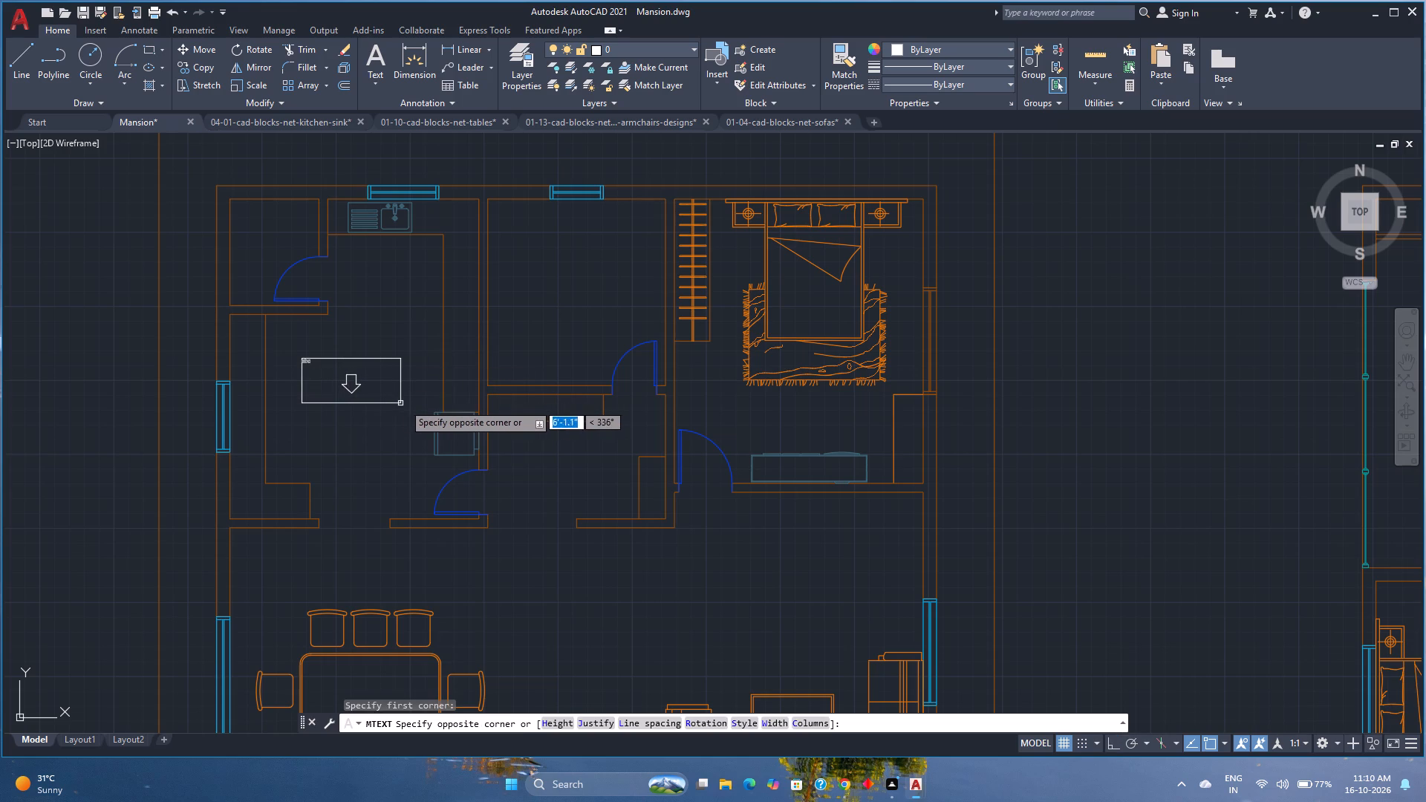
pyautogui.click(408, 400)
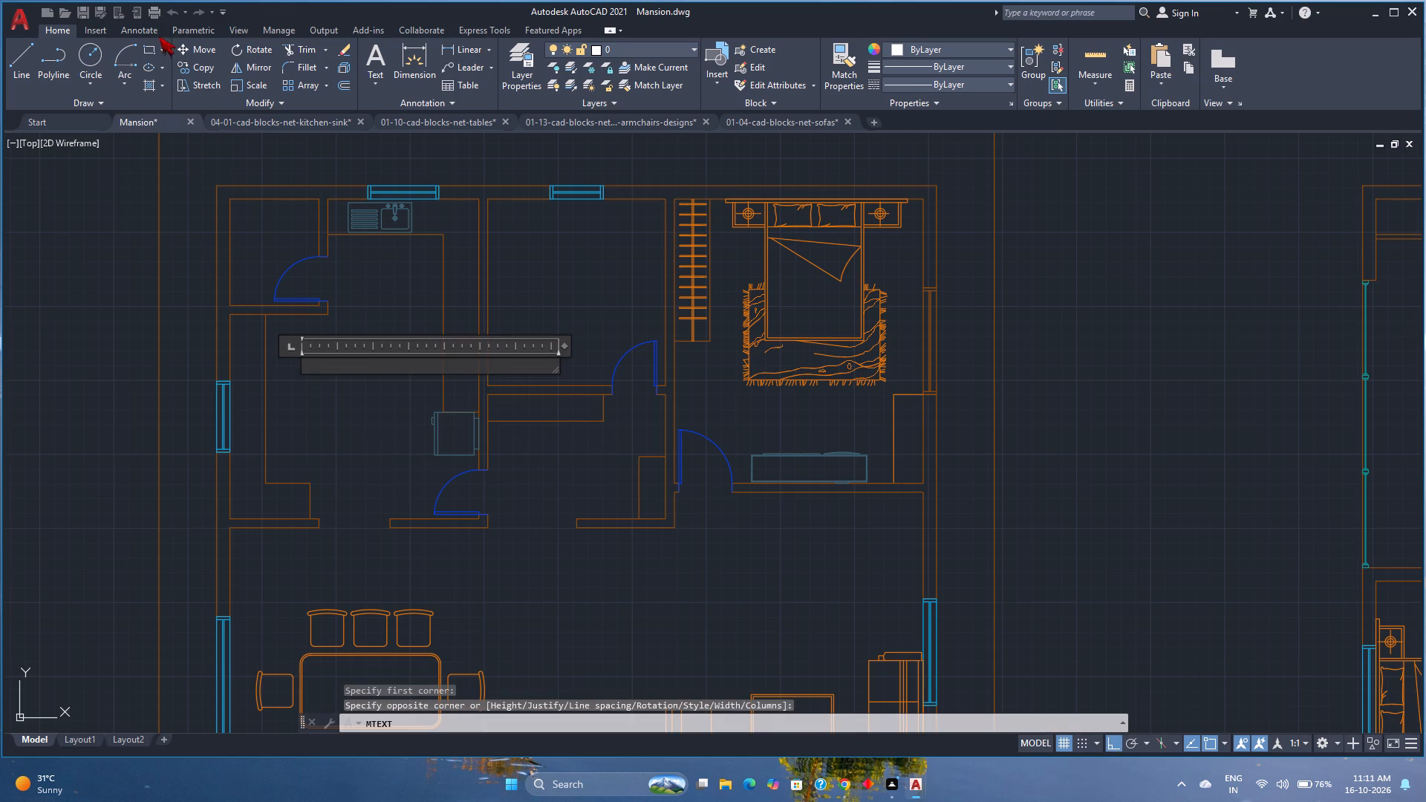
pyautogui.doubleClick(168, 62)
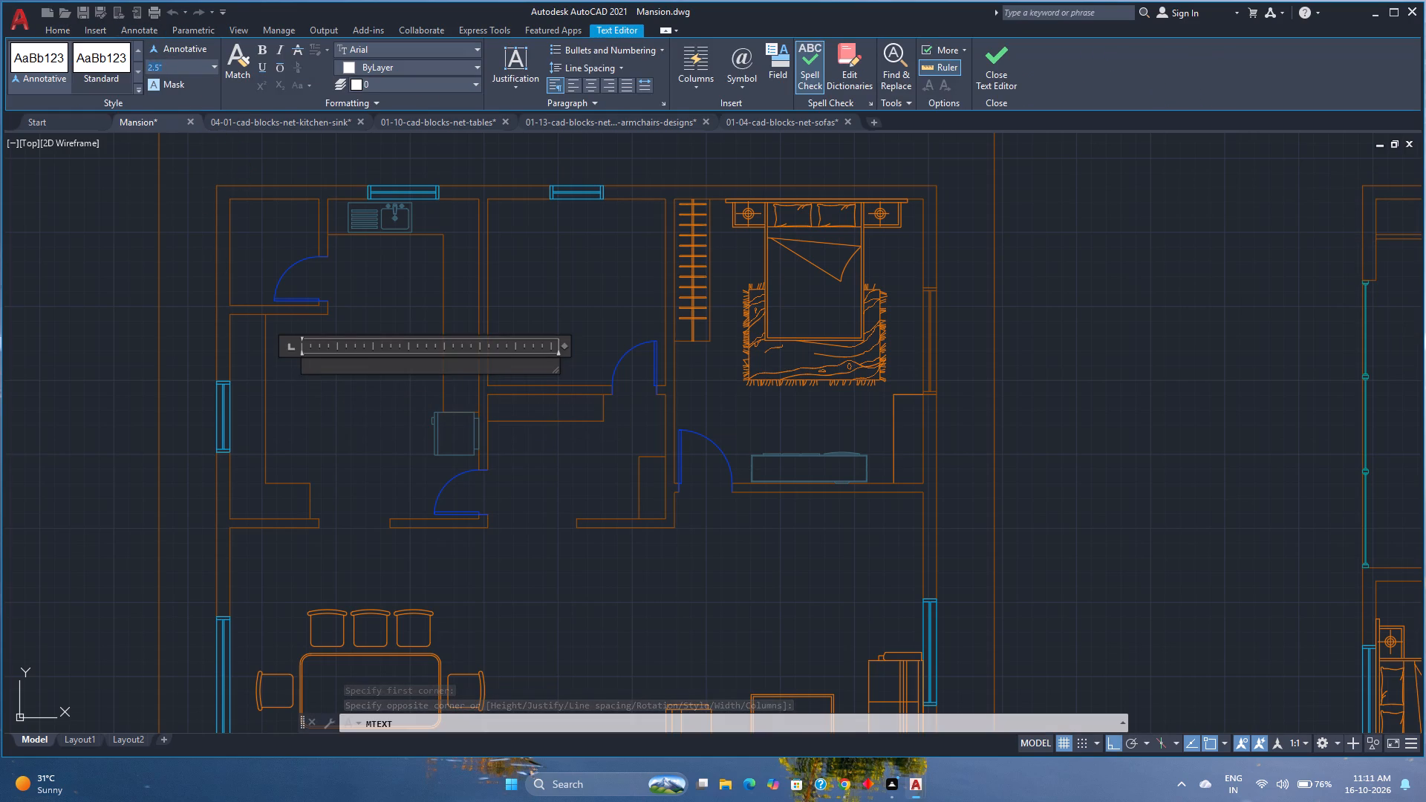
pyautogui.press('9')
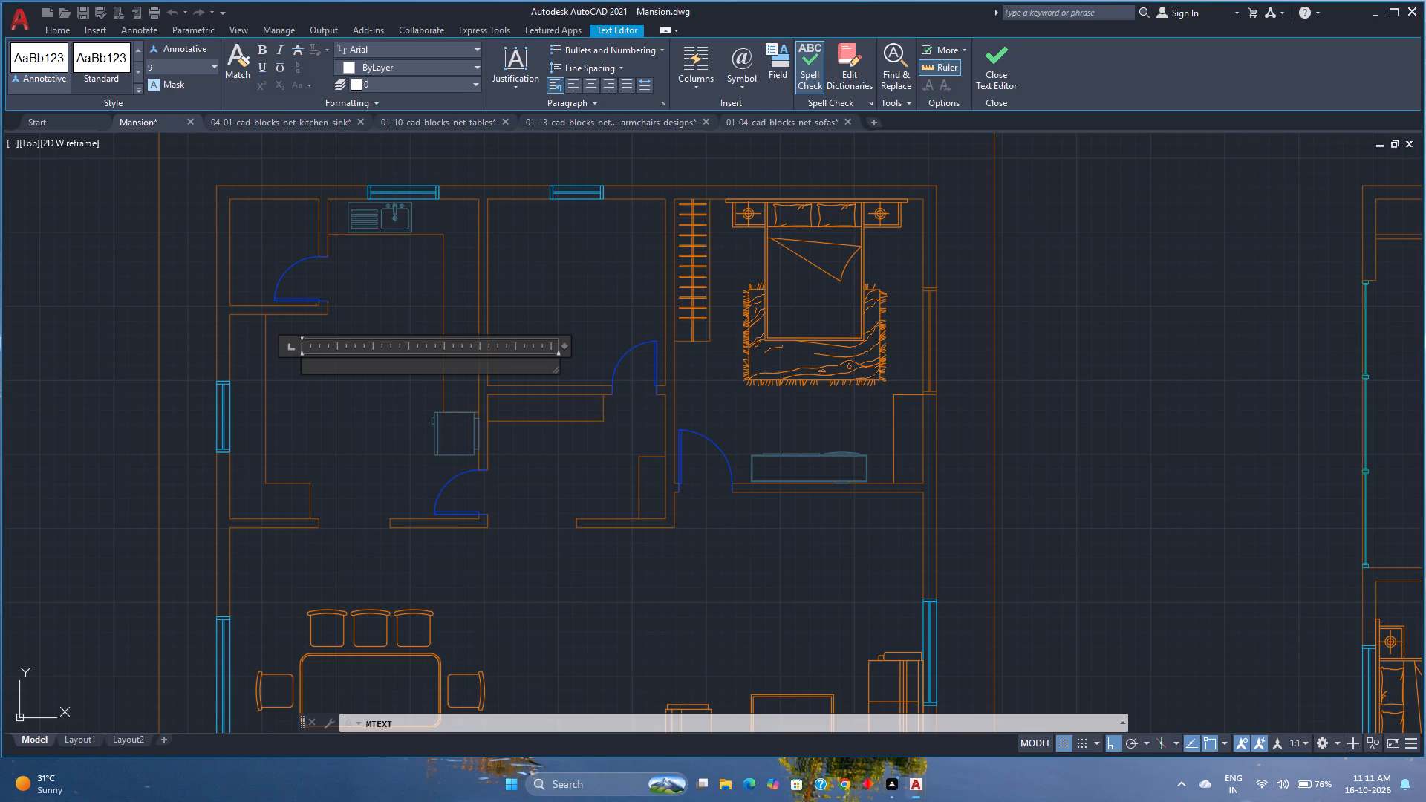
pyautogui.press('BackSpace')
pyautogui.write('10"')
pyautogui.press('Return')
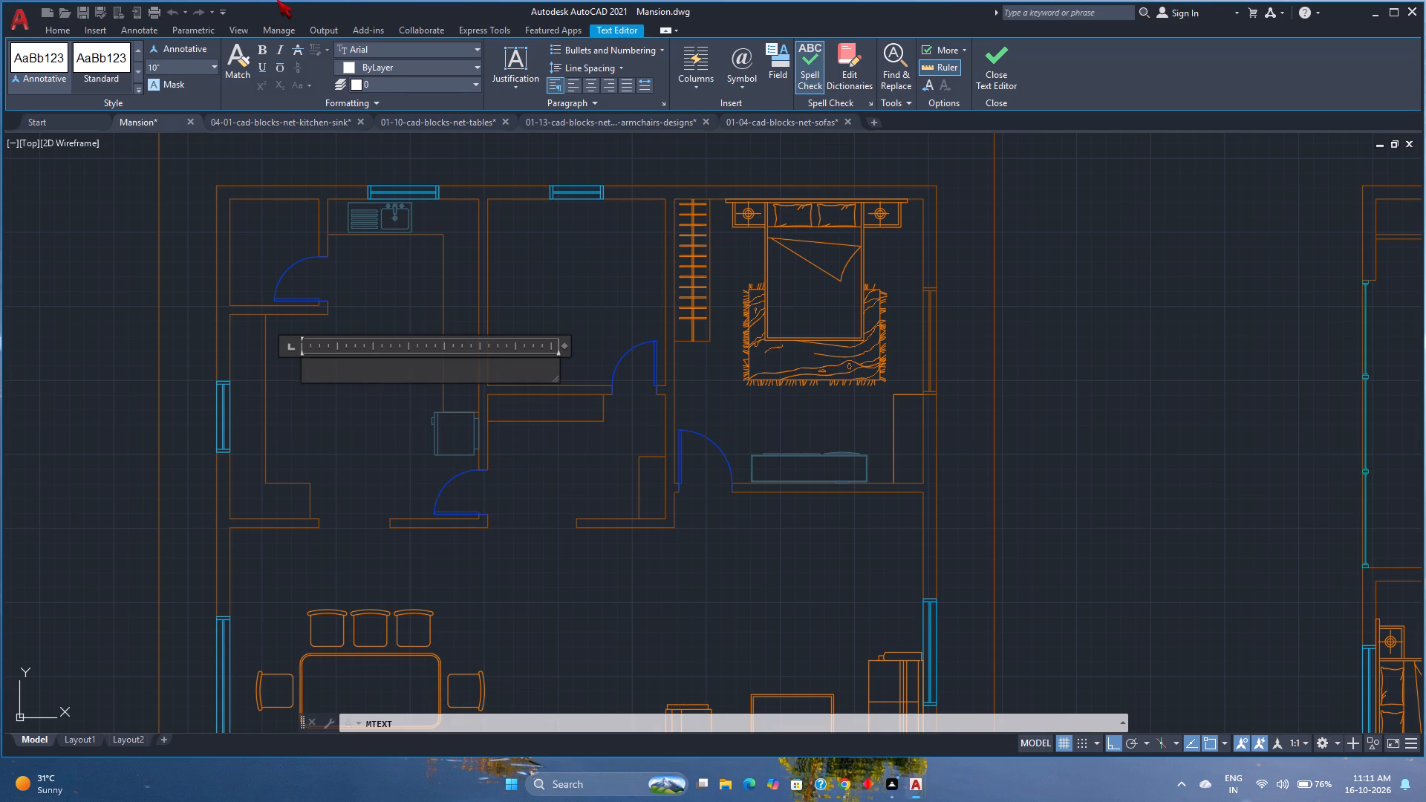
# Format the kitchen text as Times New Roman in light grey 199,200,202 with centred alignment.
pyautogui.click(379, 45)
pyautogui.press('t')
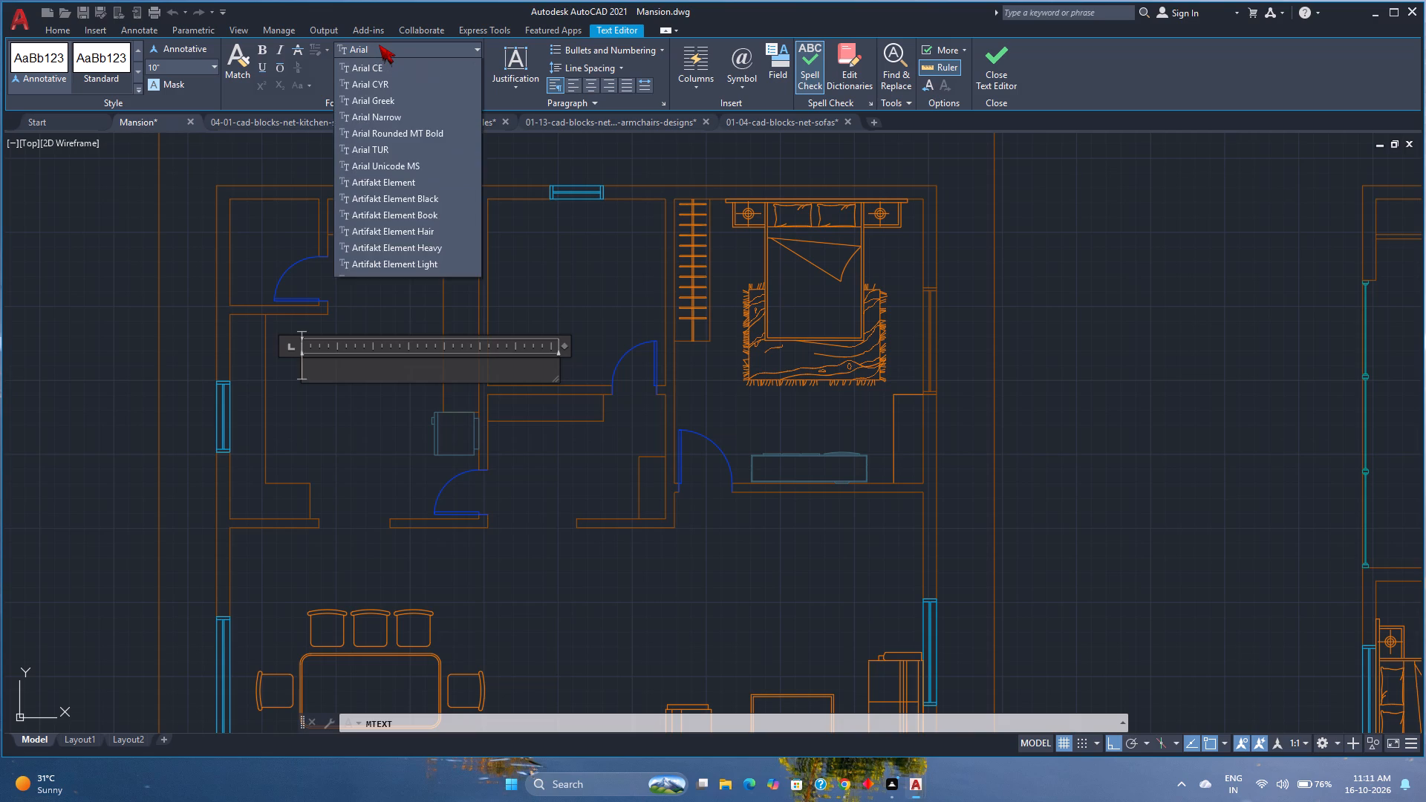
pyautogui.scroll(-3, 392, 175)
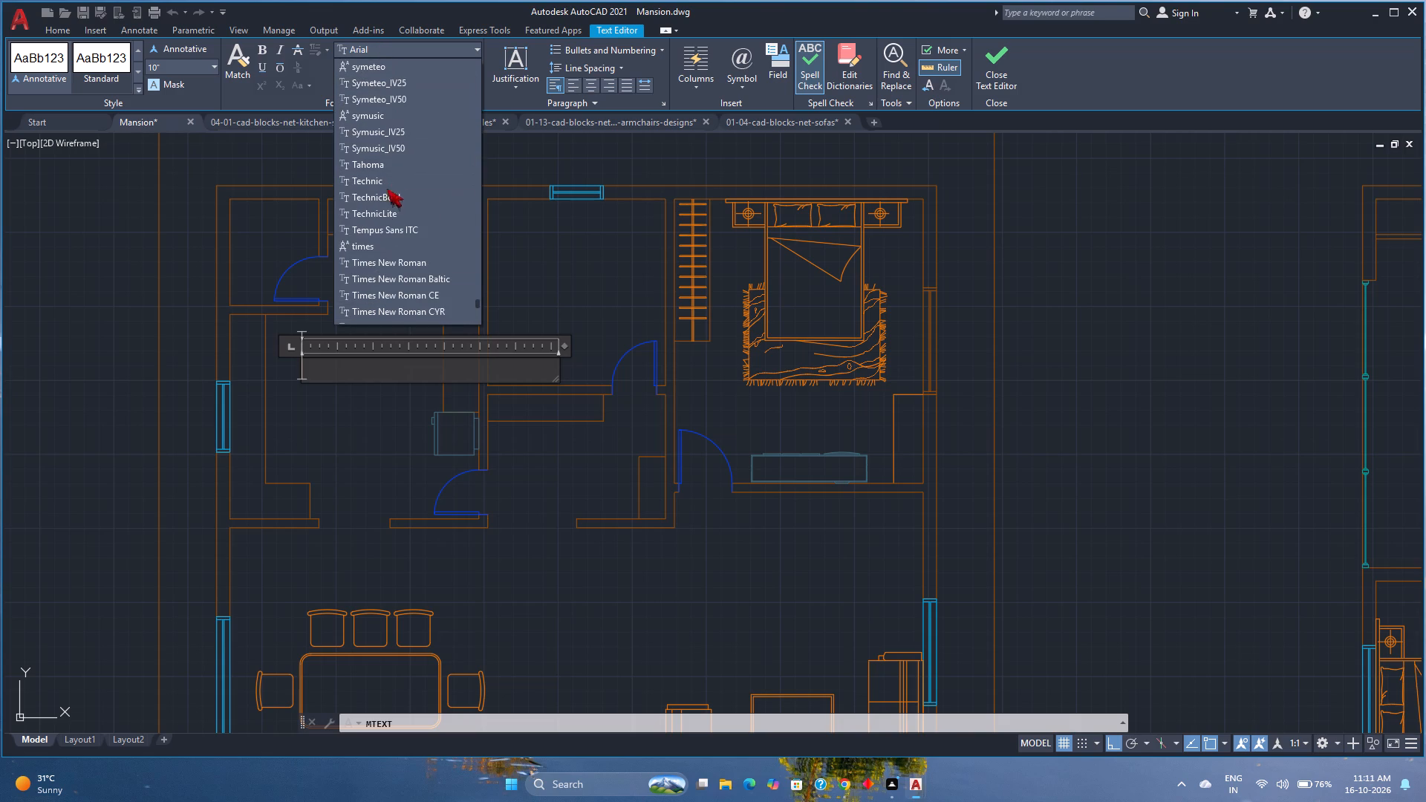
pyautogui.click(366, 261)
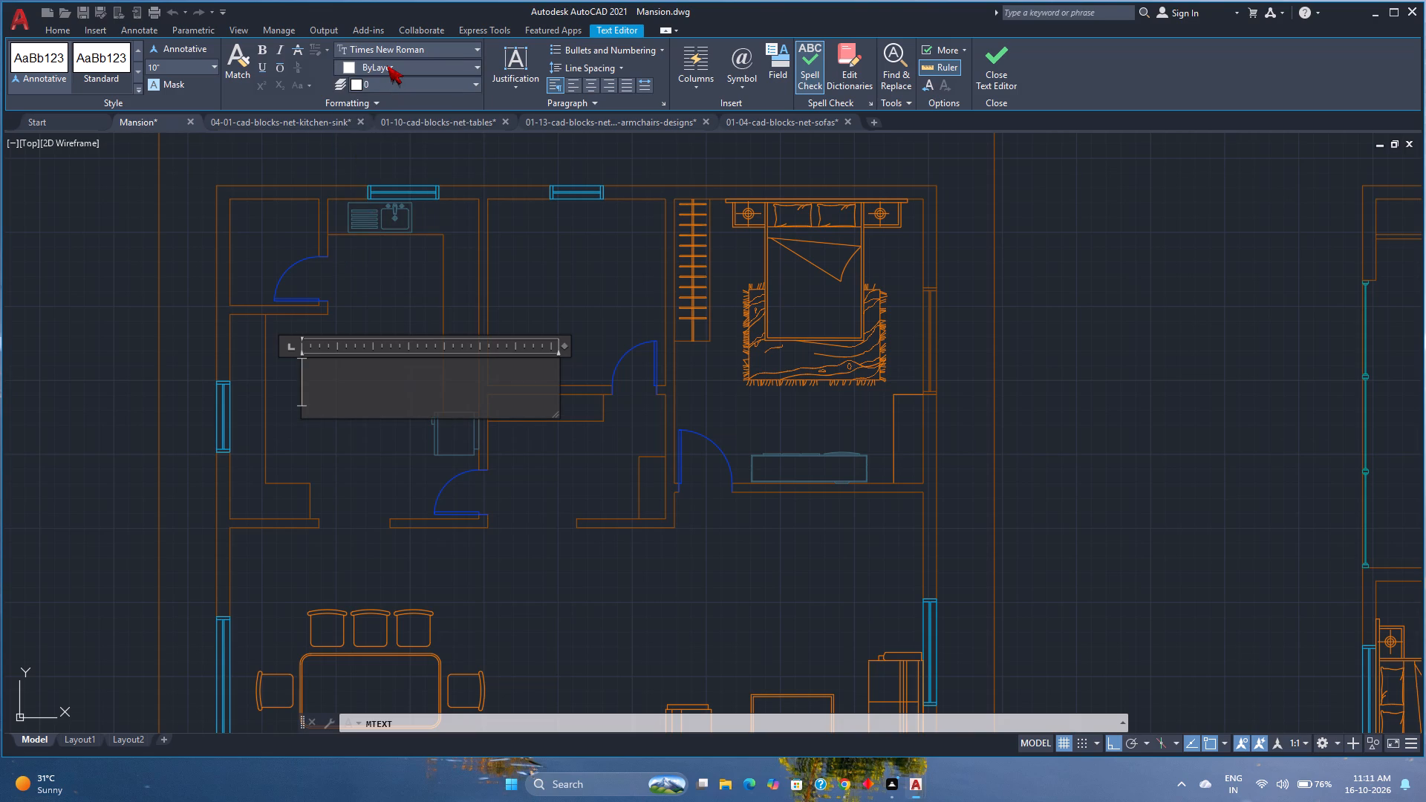
pyautogui.click(387, 65)
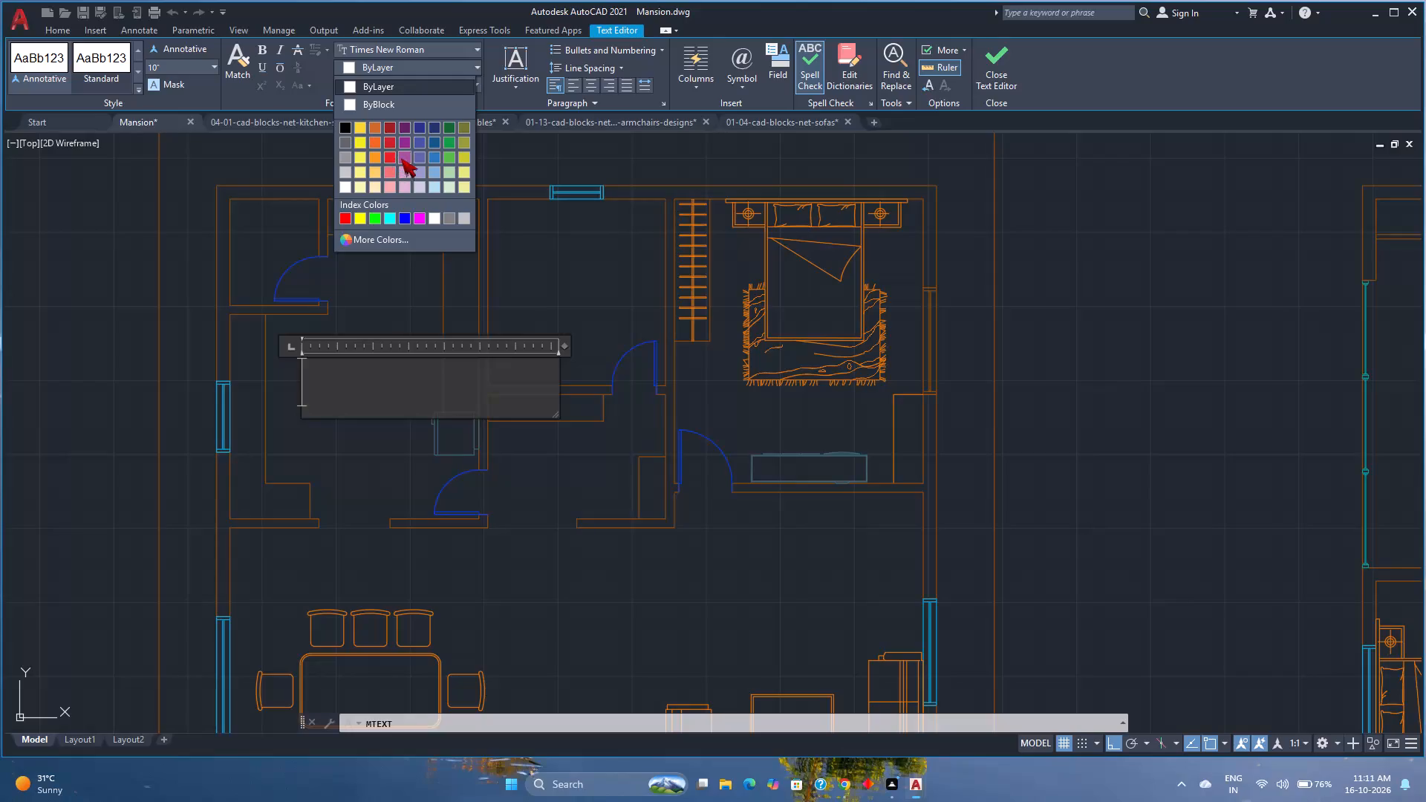
pyautogui.click(388, 173)
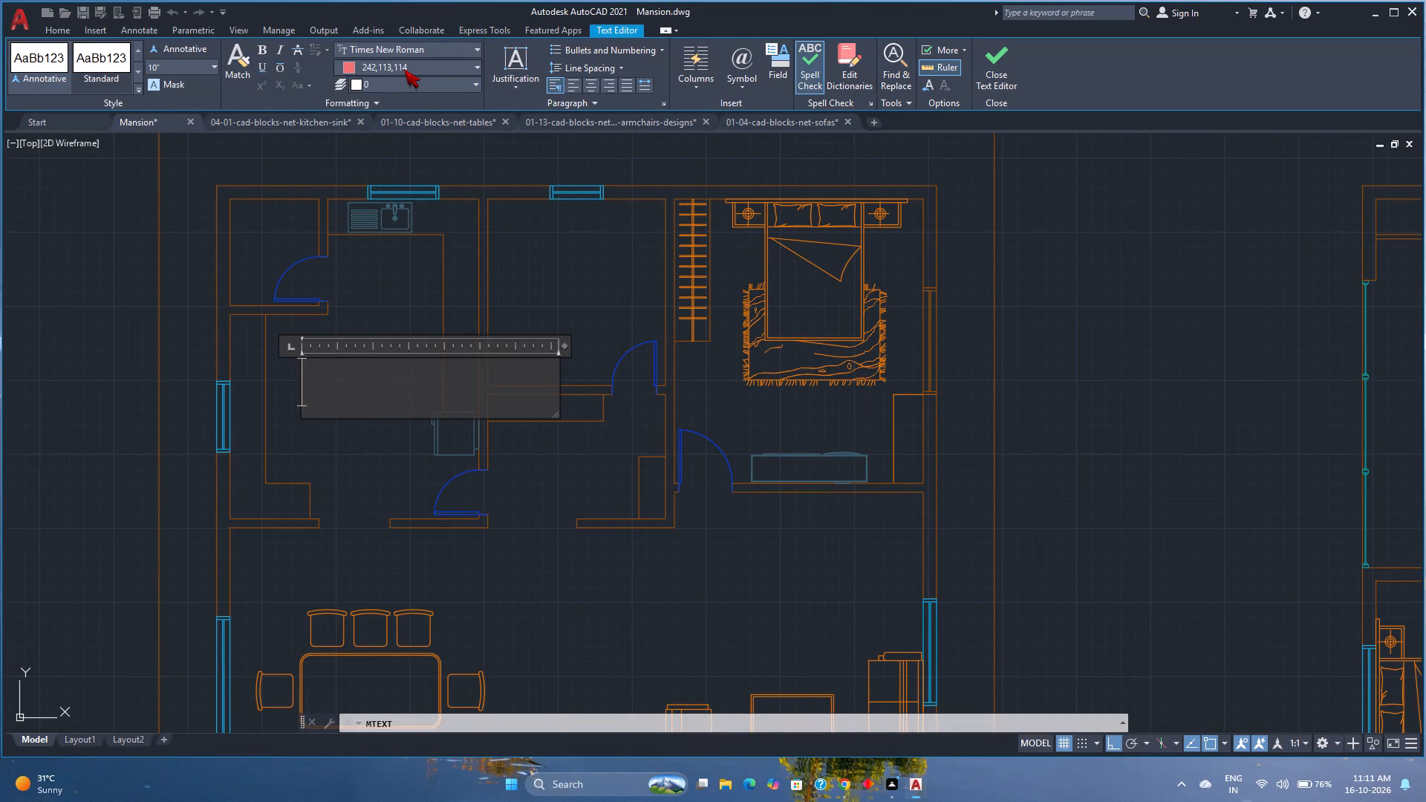
pyautogui.click(406, 68)
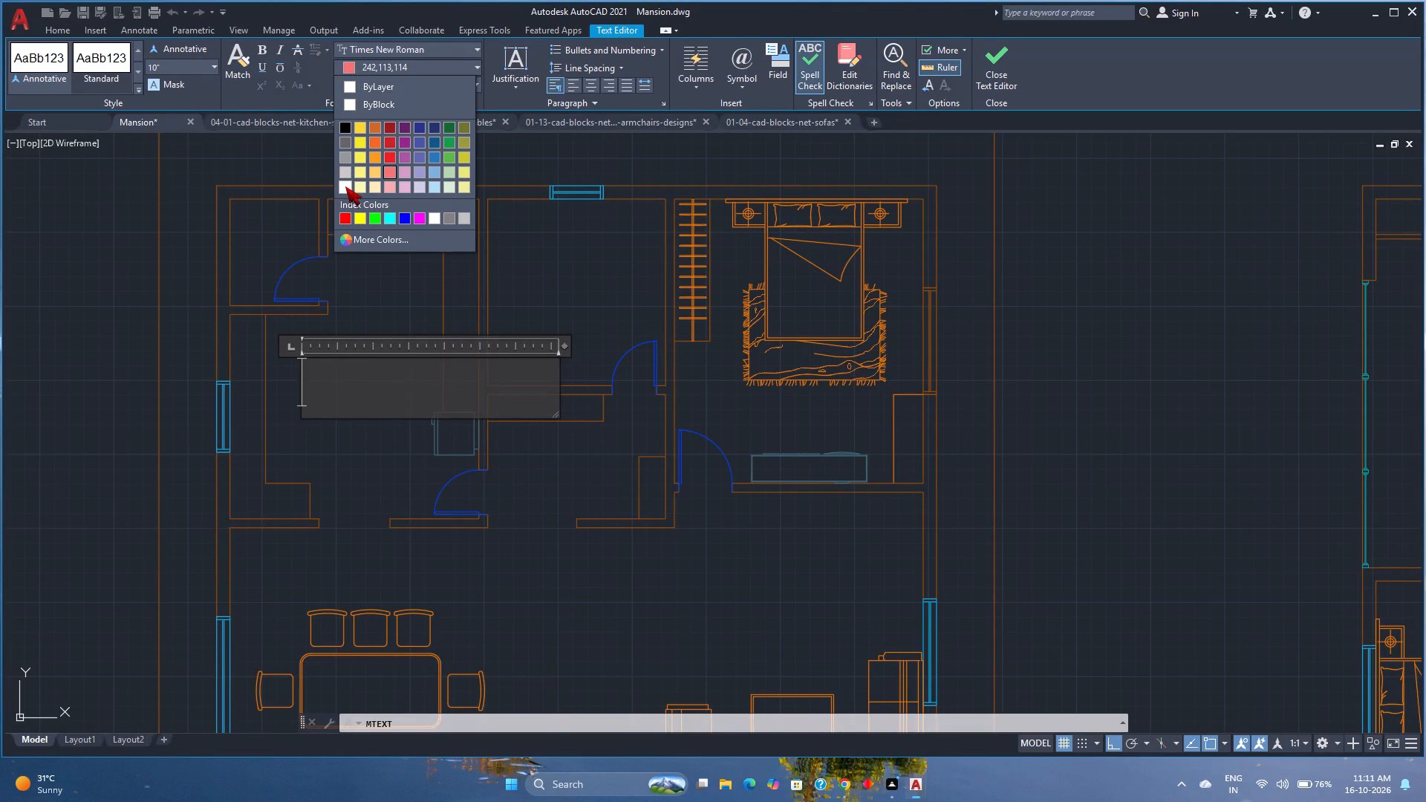
pyautogui.click(345, 176)
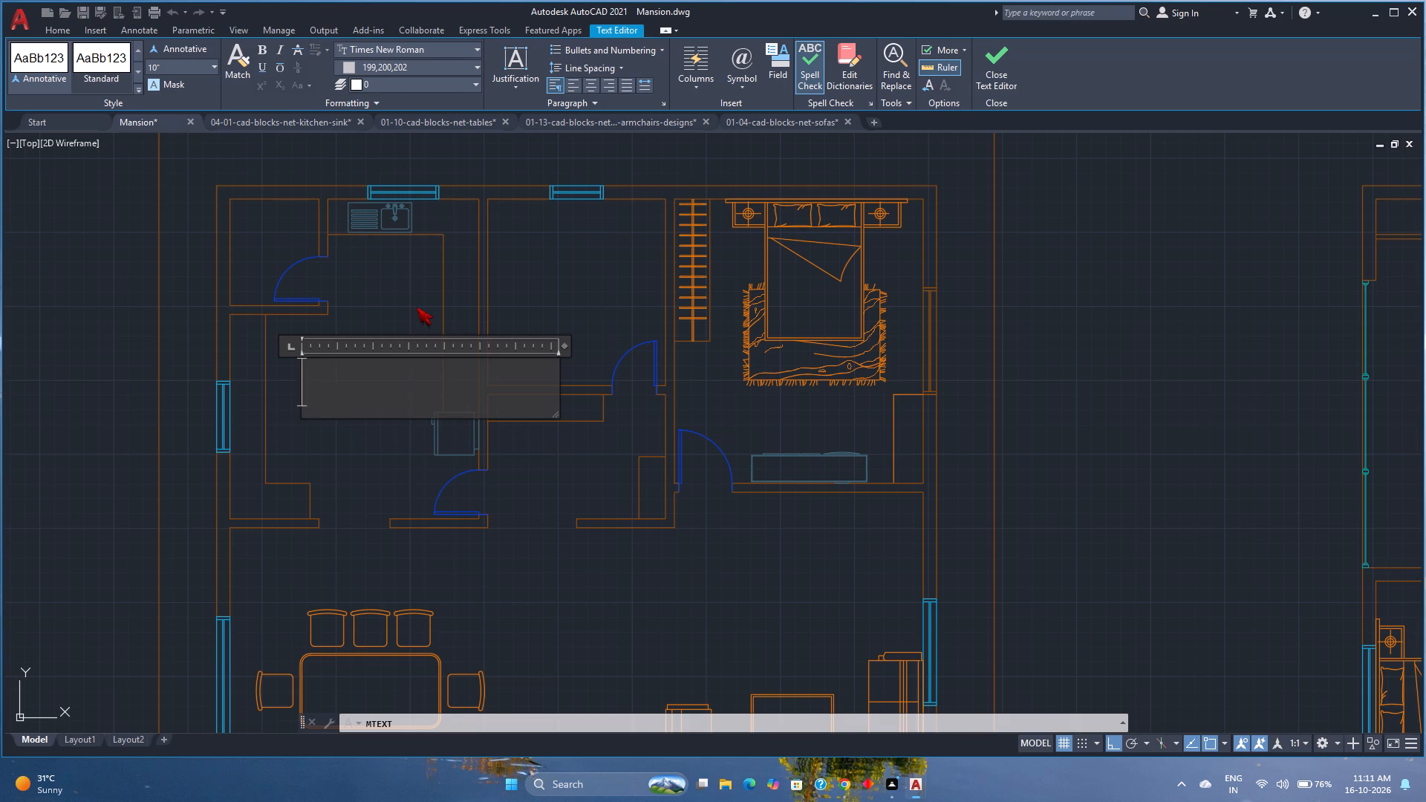
pyautogui.click(588, 76)
pyautogui.click(590, 80)
# Enter the room name KITCHEN in capital letters as the label's first line.
pyautogui.write('Kitchen')
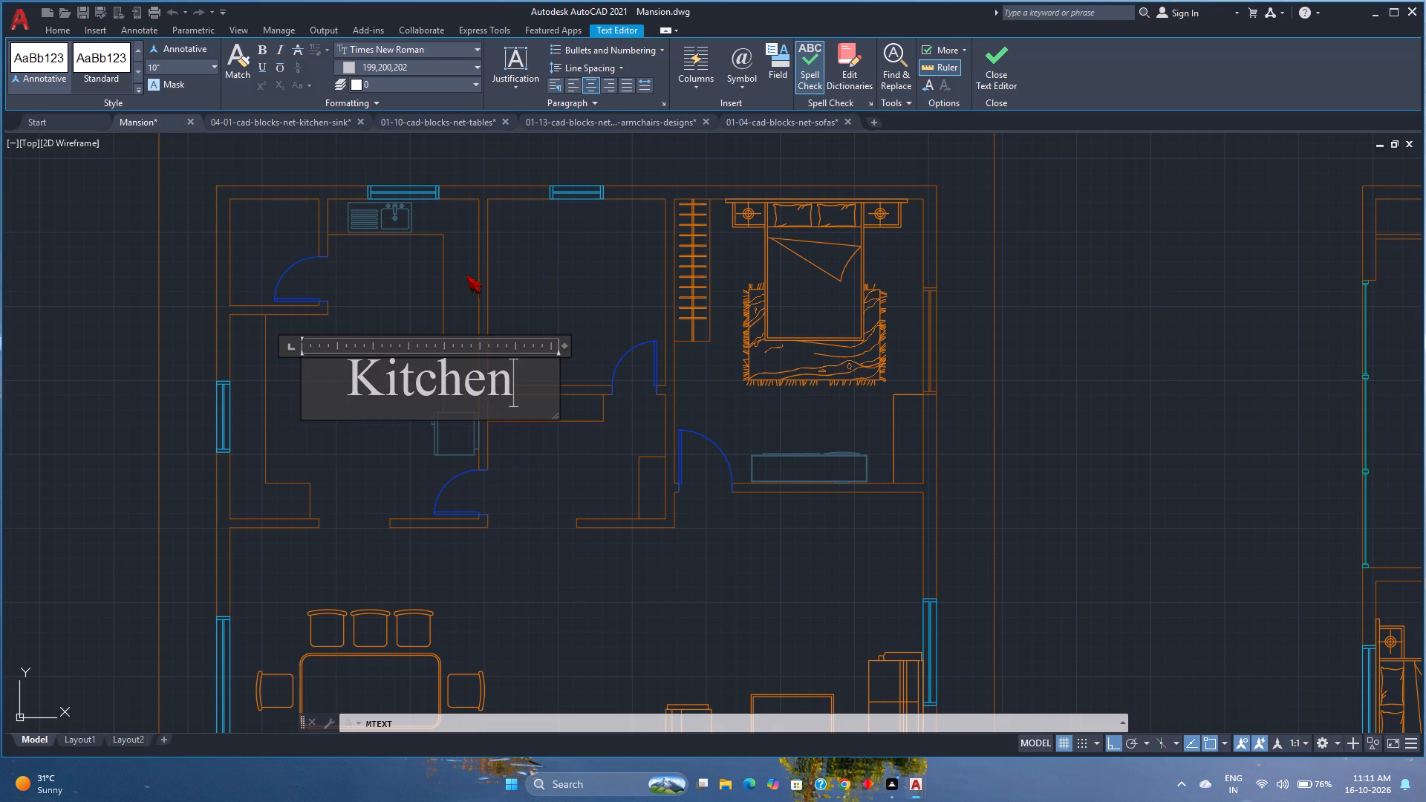
pyautogui.press('BackSpace')
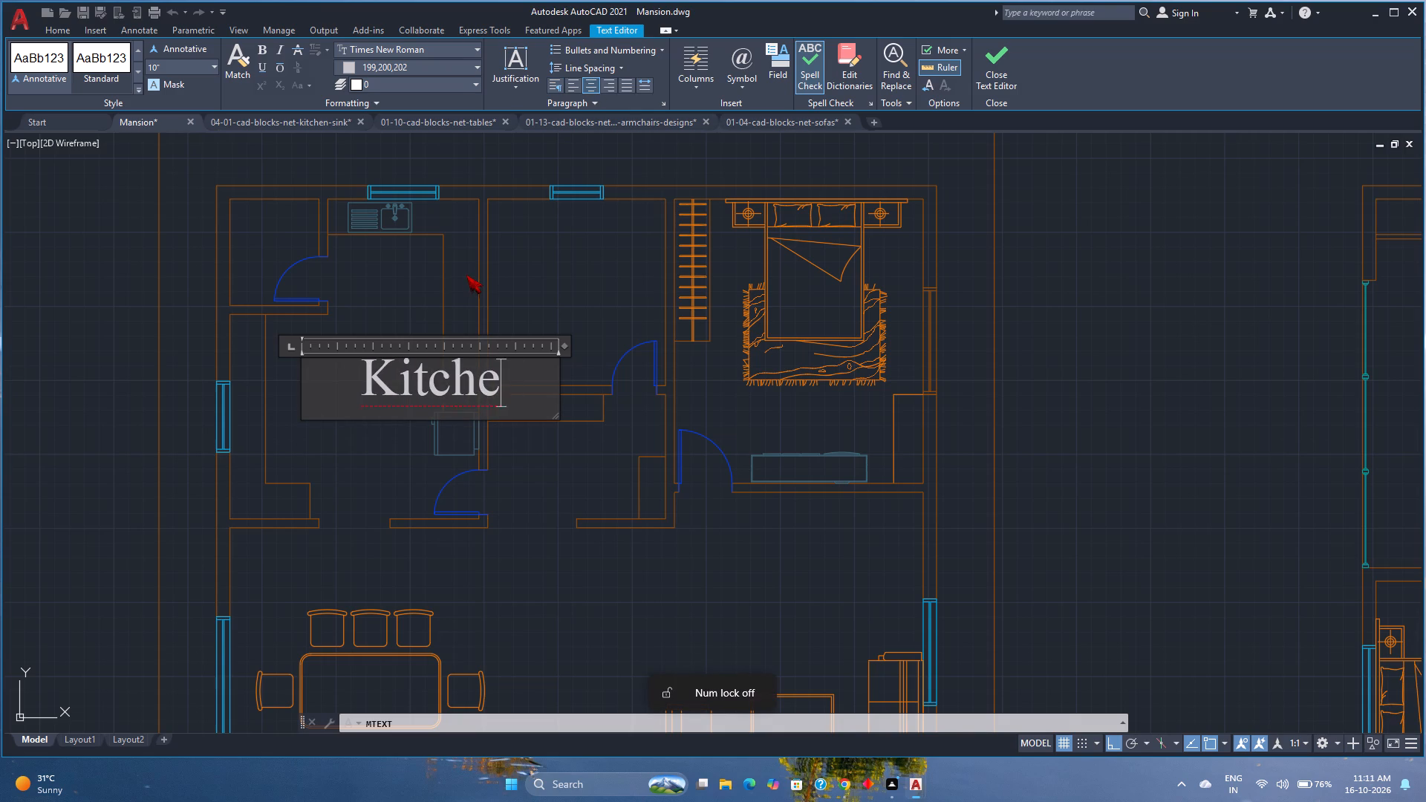
pyautogui.press('BackSpace')
pyautogui.press('BackSpace')
pyautogui.press('BackSpace')
pyautogui.press('BackSpace')
pyautogui.press('BackSpace')
pyautogui.press('Down')
pyautogui.press('Down')
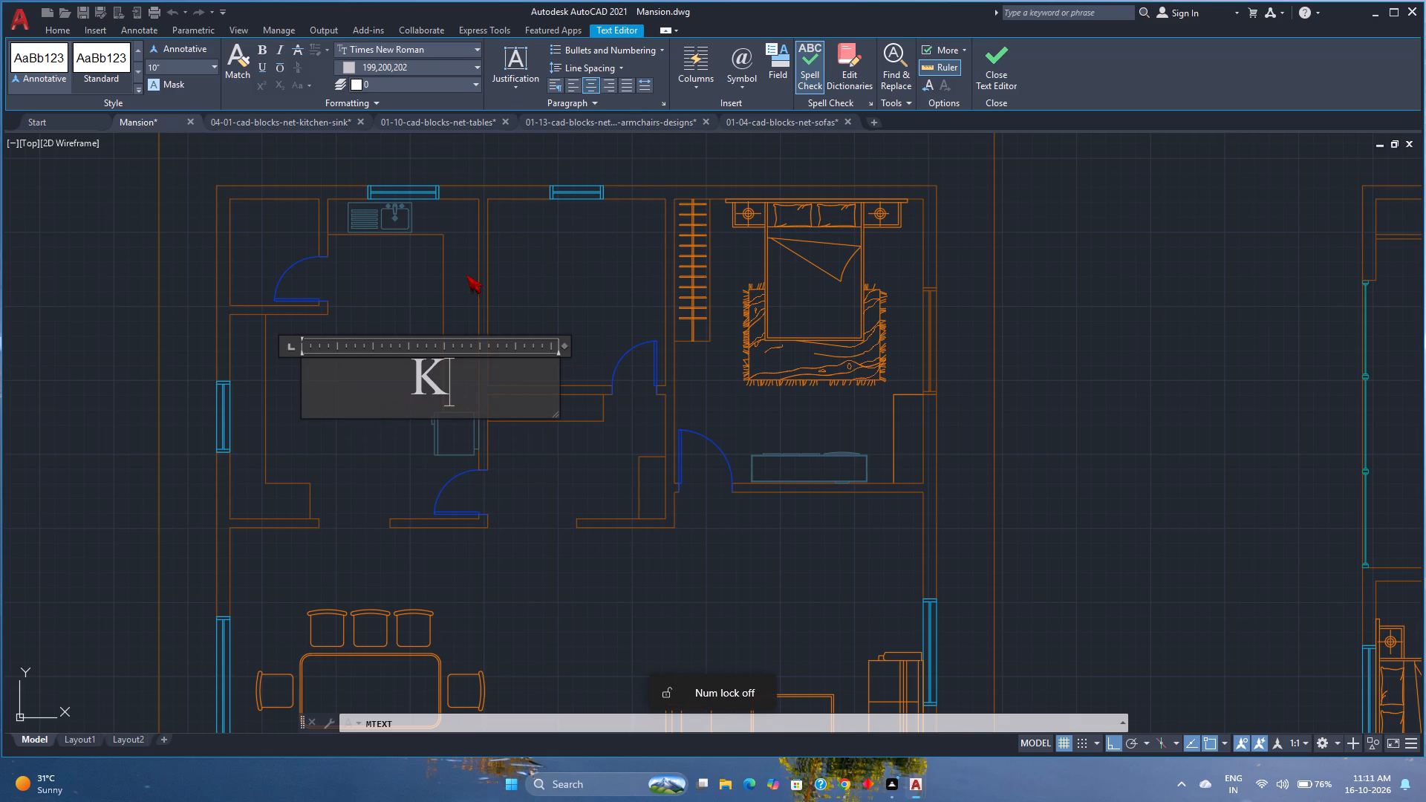
pyautogui.write('12')
pyautogui.press('BackSpace')
pyautogui.press('BackSpace')
pyautogui.write('ITCHN')
pyautogui.press('BackSpace')
pyautogui.write('EN')
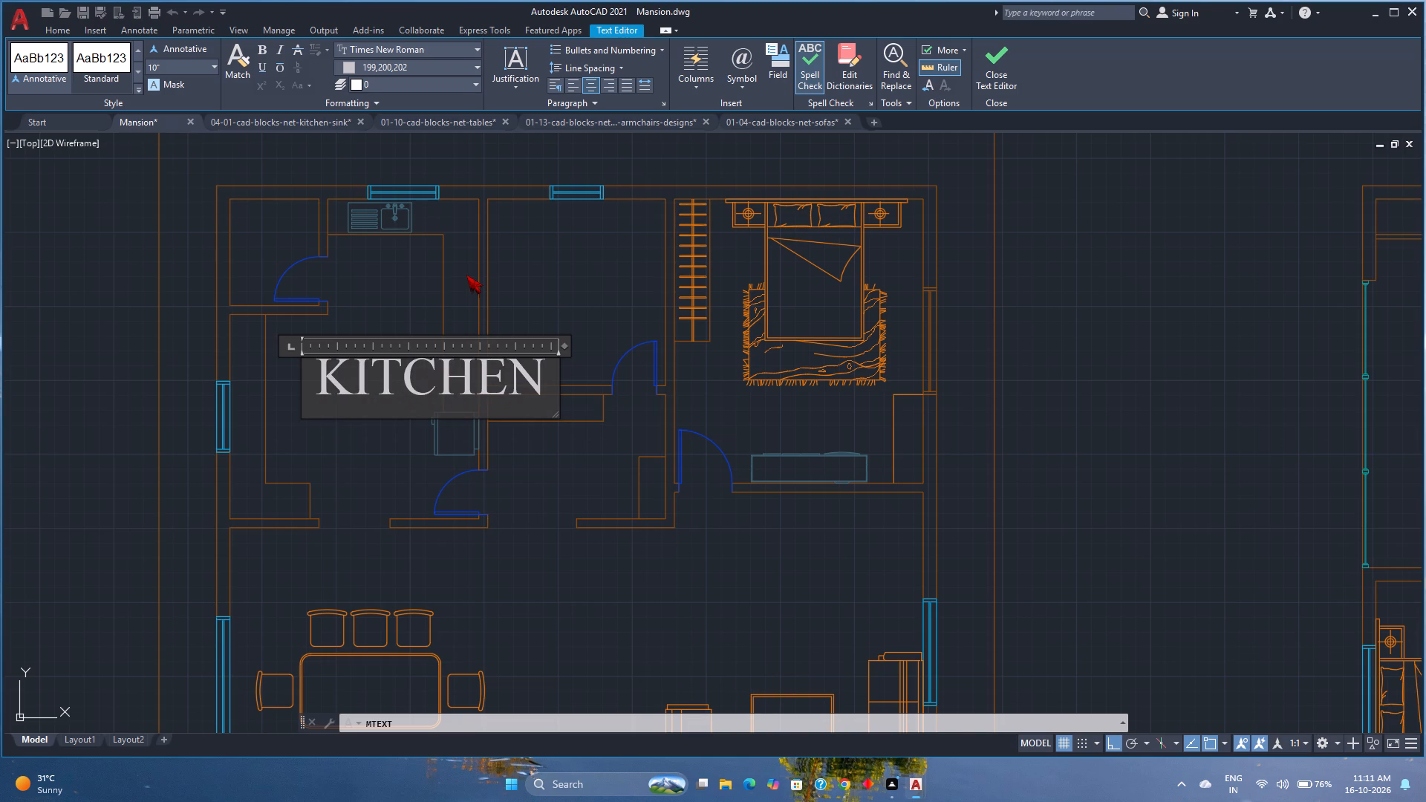
# Add the room size 14'-0" x 18'-0" below the kitchen name and finish the label.
pyautogui.press('Return')
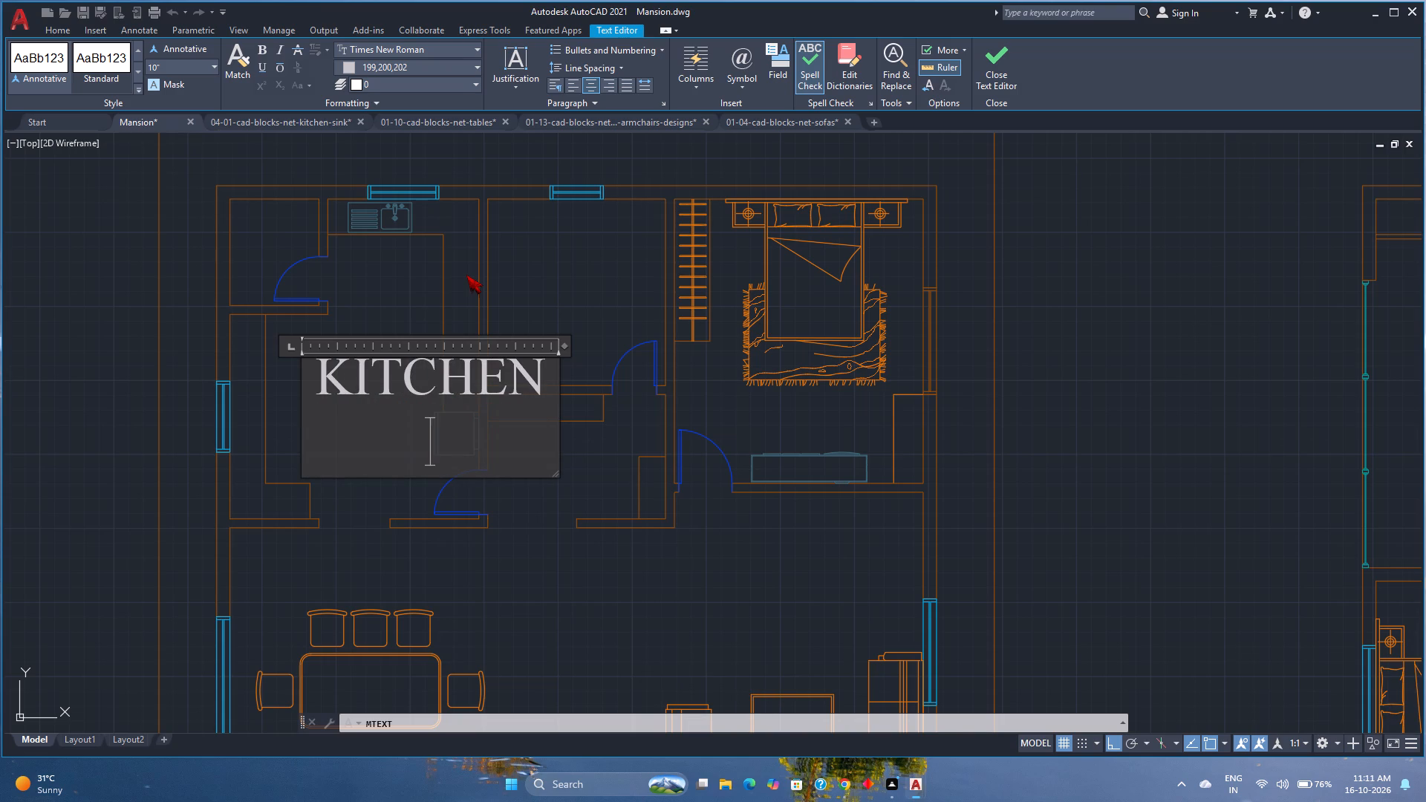
pyautogui.write('14')
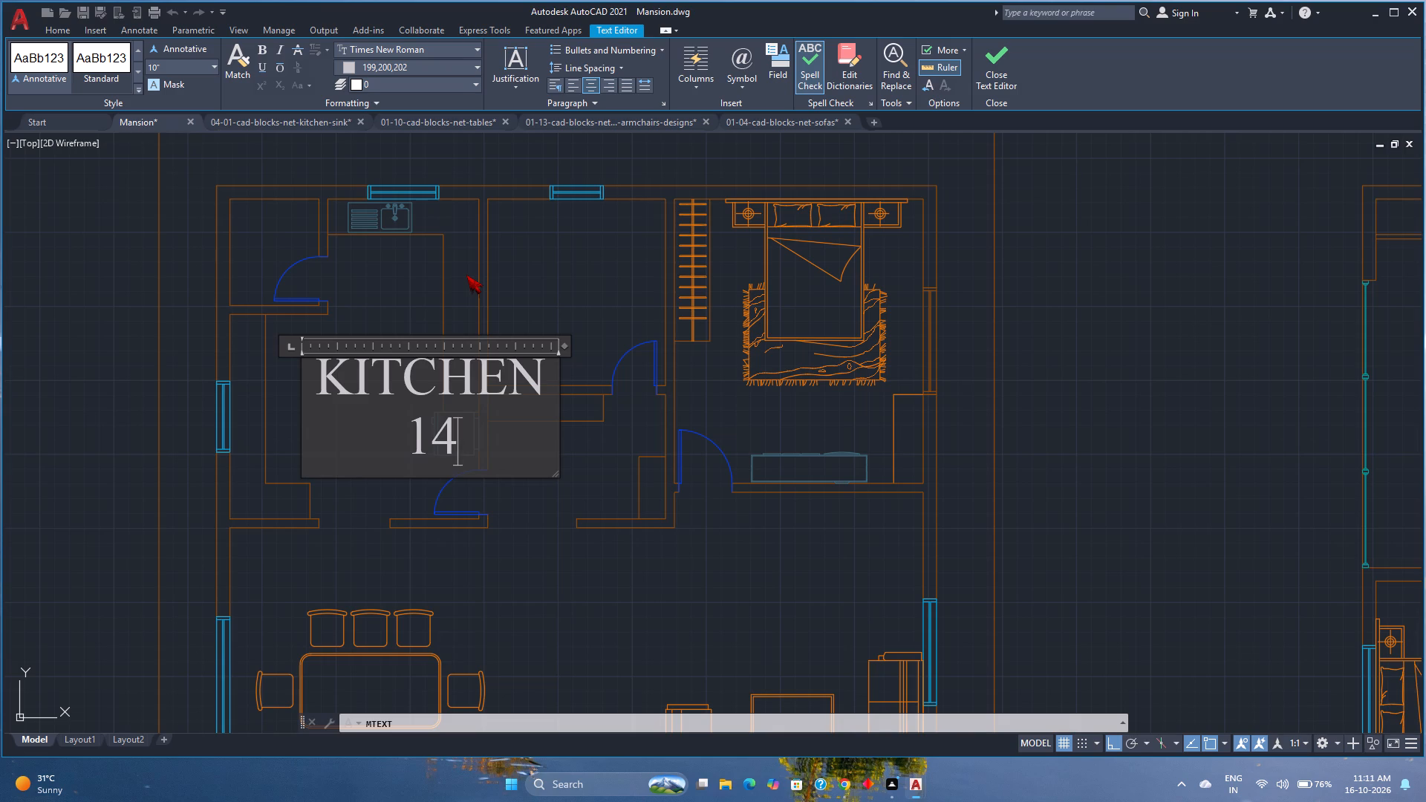
pyautogui.press("'")
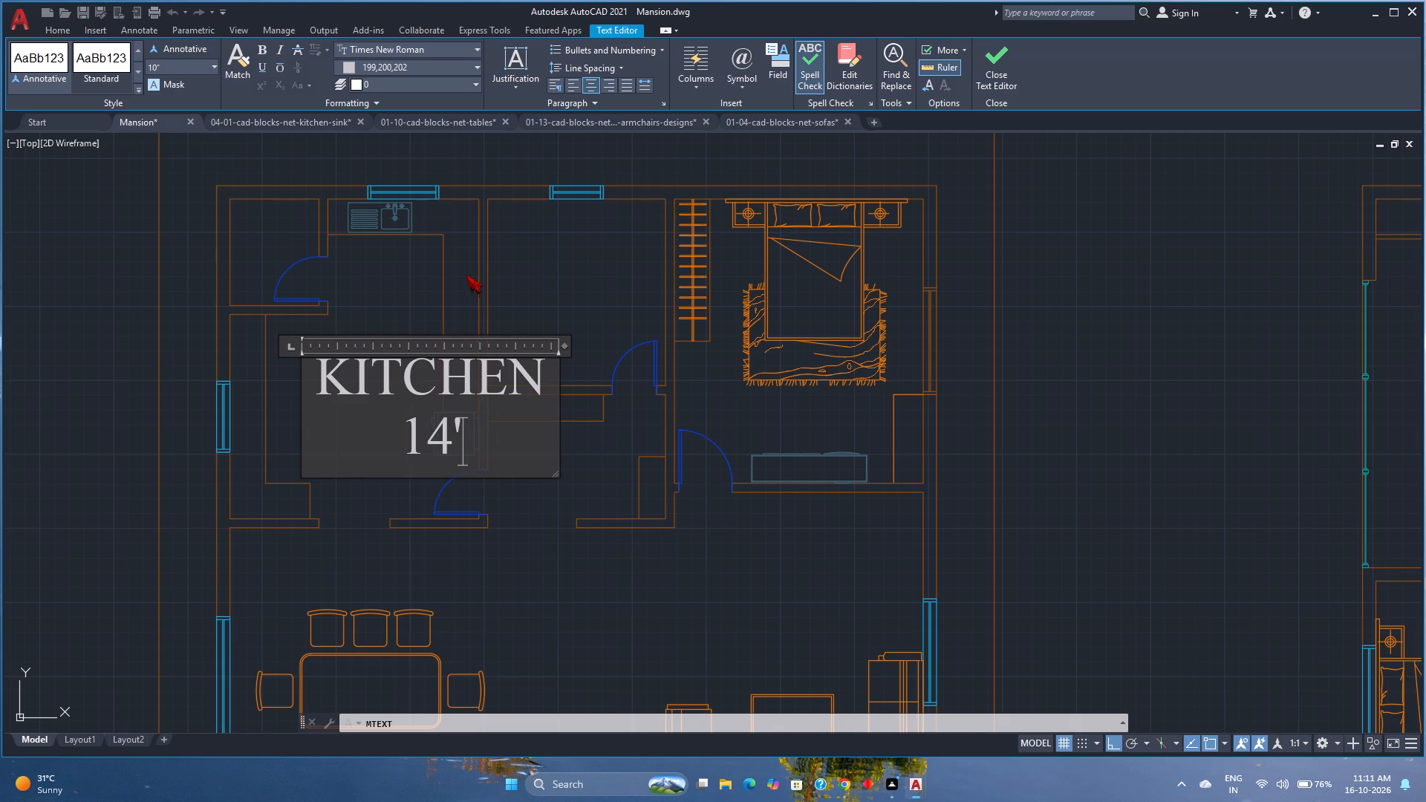
pyautogui.press('space')
pyautogui.press('BackSpace')
pyautogui.write('-0')
pyautogui.write('" x')
pyautogui.press('space')
pyautogui.write("18'")
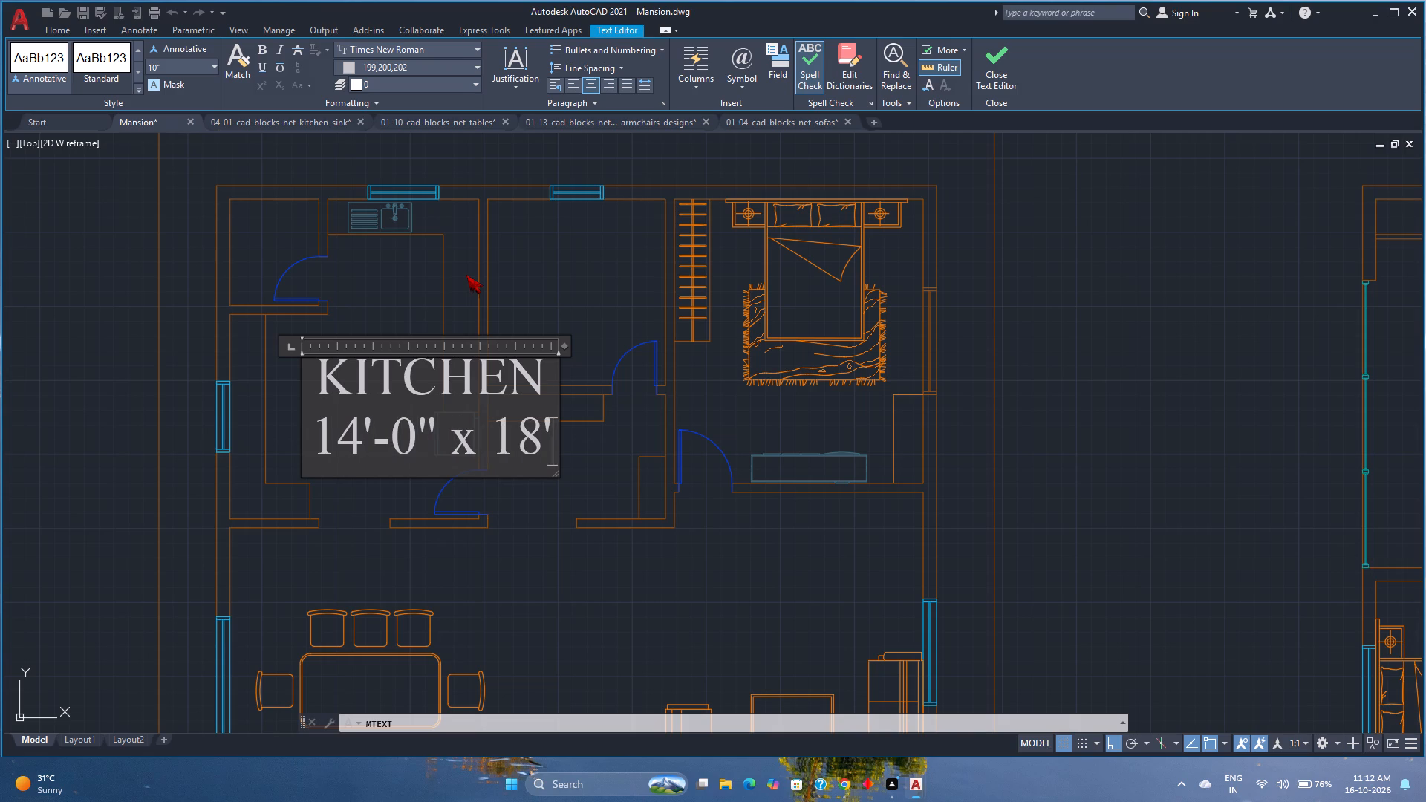
pyautogui.write('-0"')
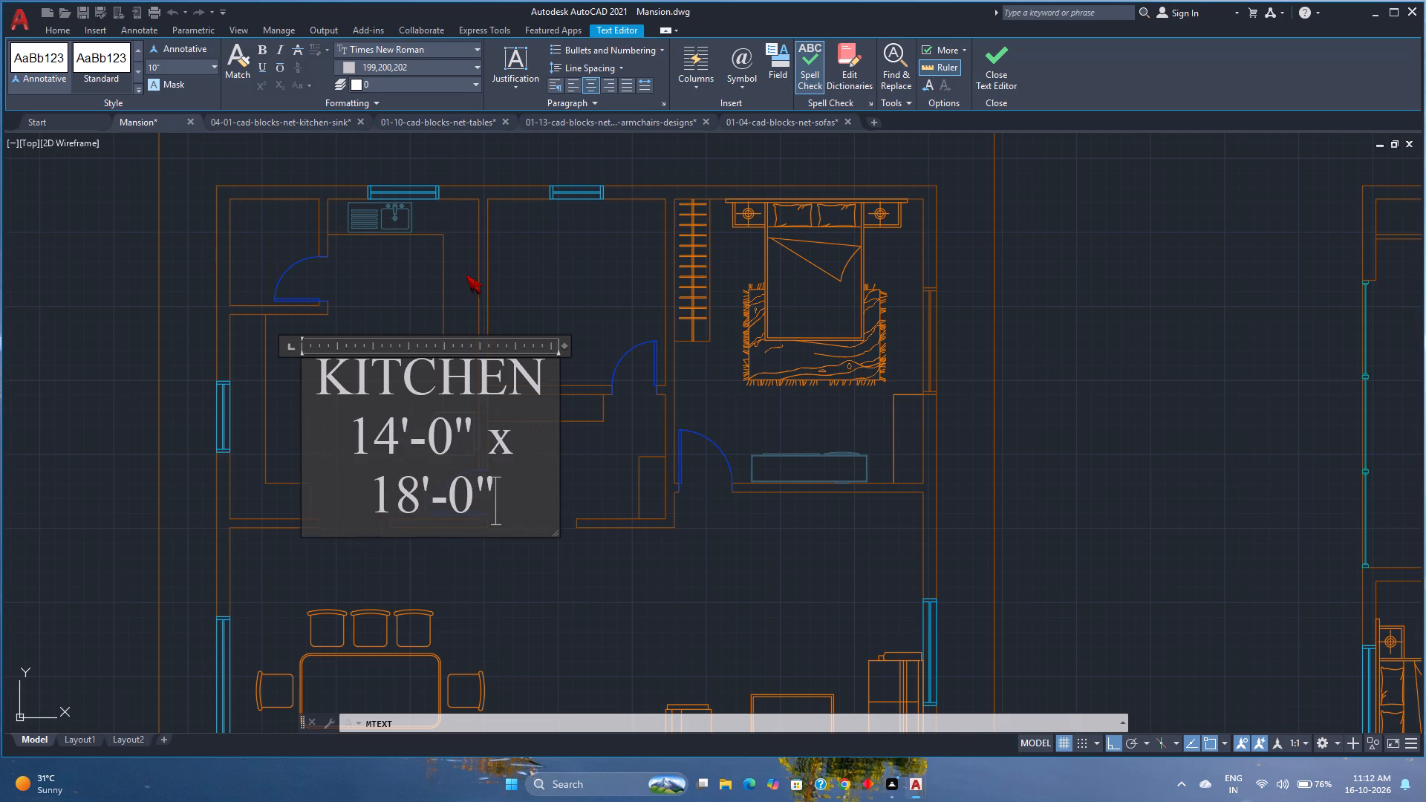
pyautogui.click(986, 76)
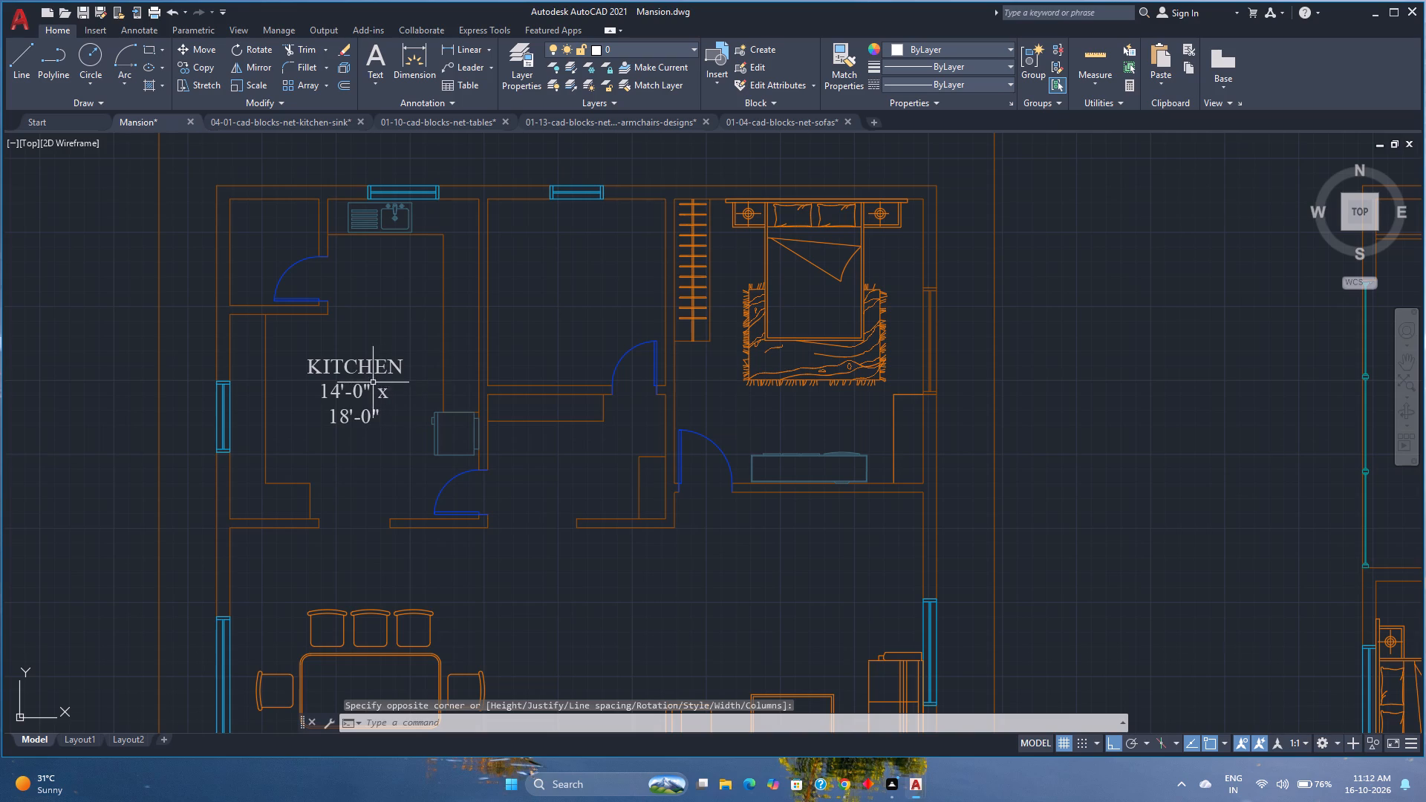
# Set the text height of the whole kitchen label to 8".
pyautogui.doubleClick(352, 389)
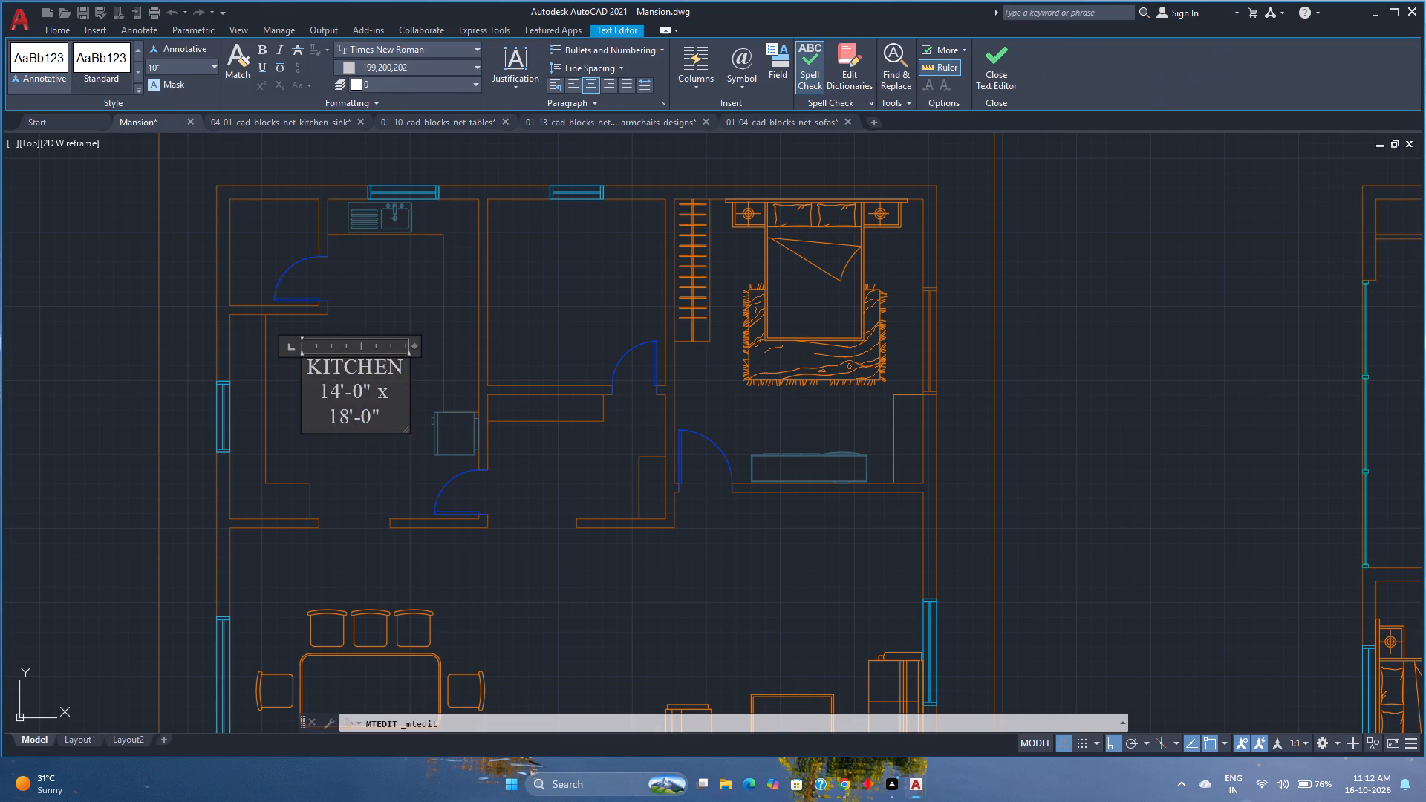
pyautogui.hotkey('ctrl', 'a')
pyautogui.doubleClick(182, 65)
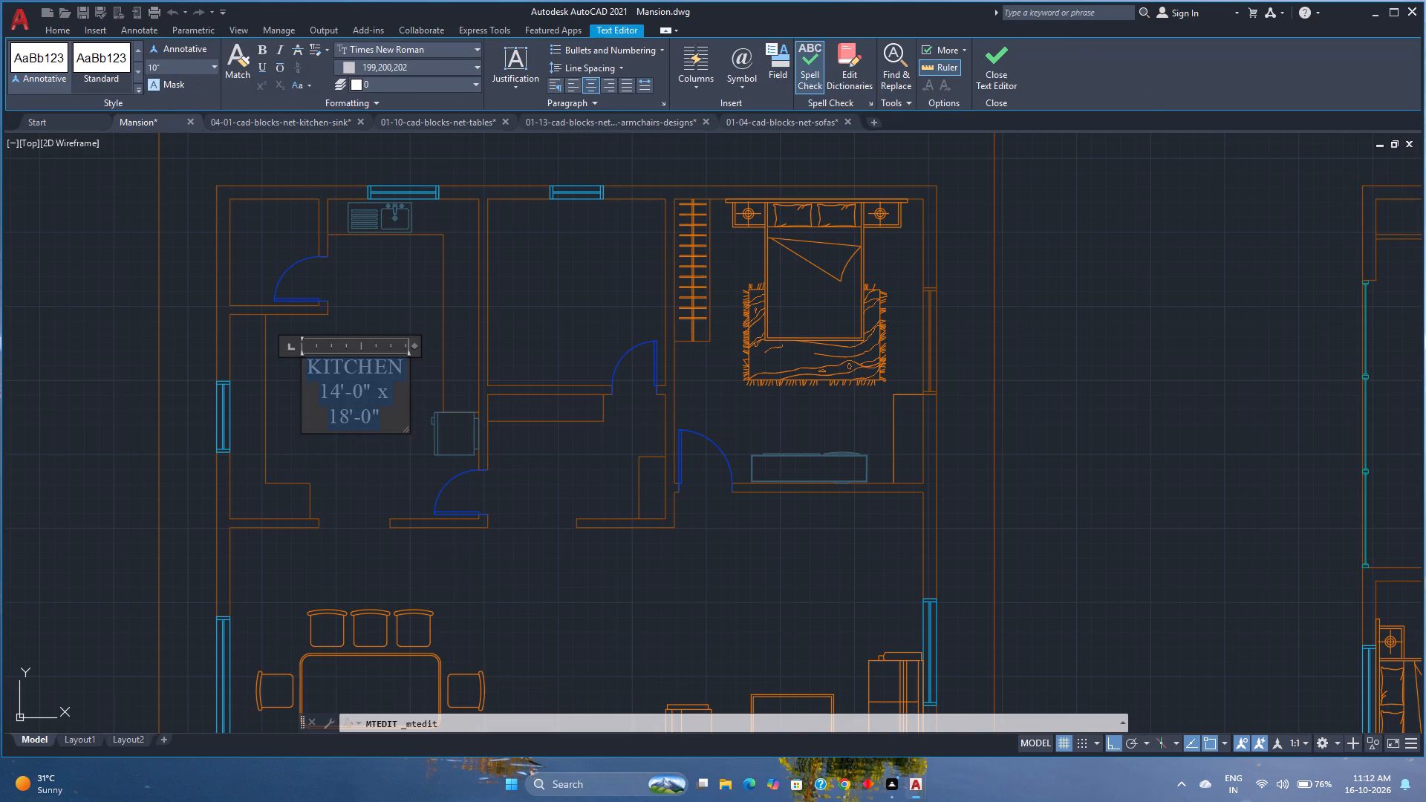
pyautogui.write('8"')
pyautogui.press('Return')
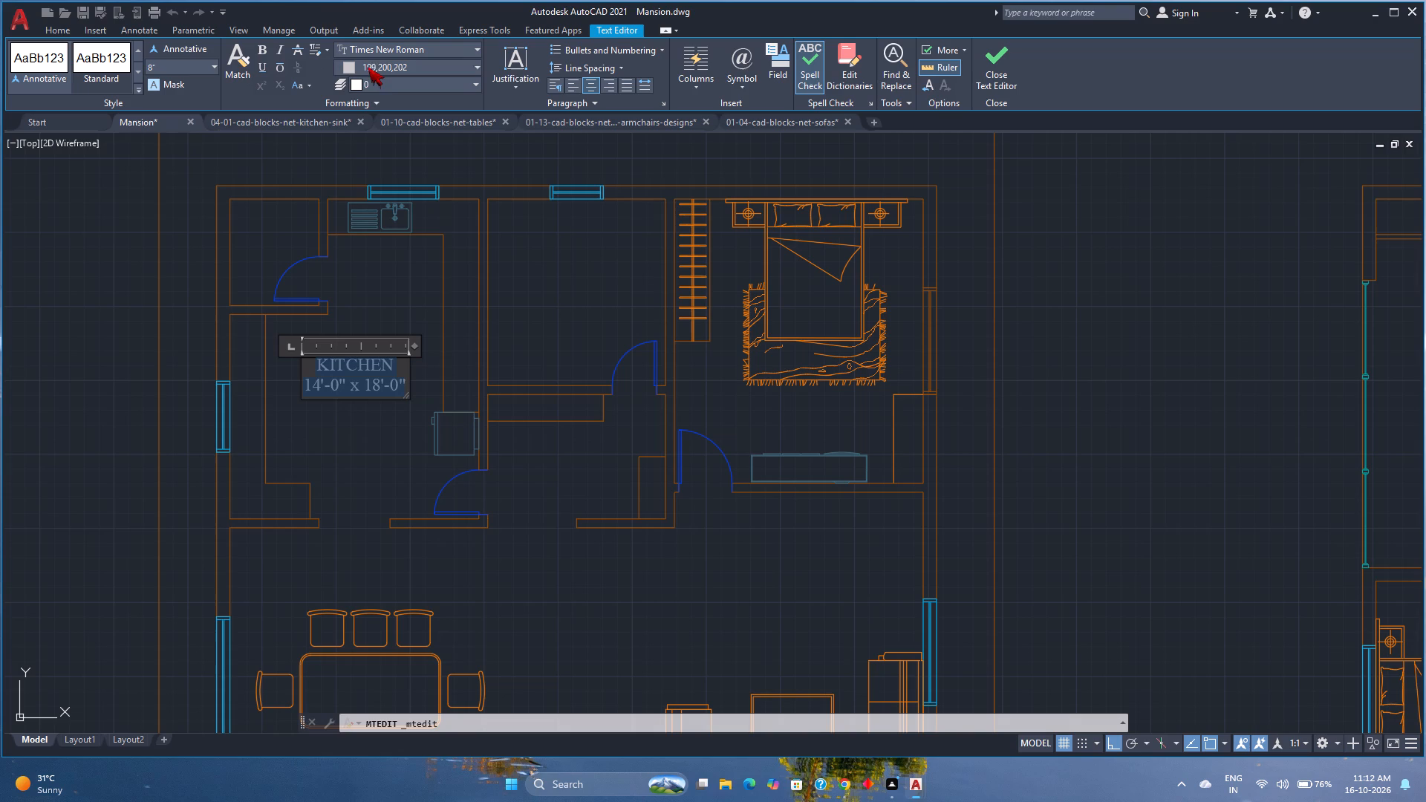
pyautogui.click(991, 63)
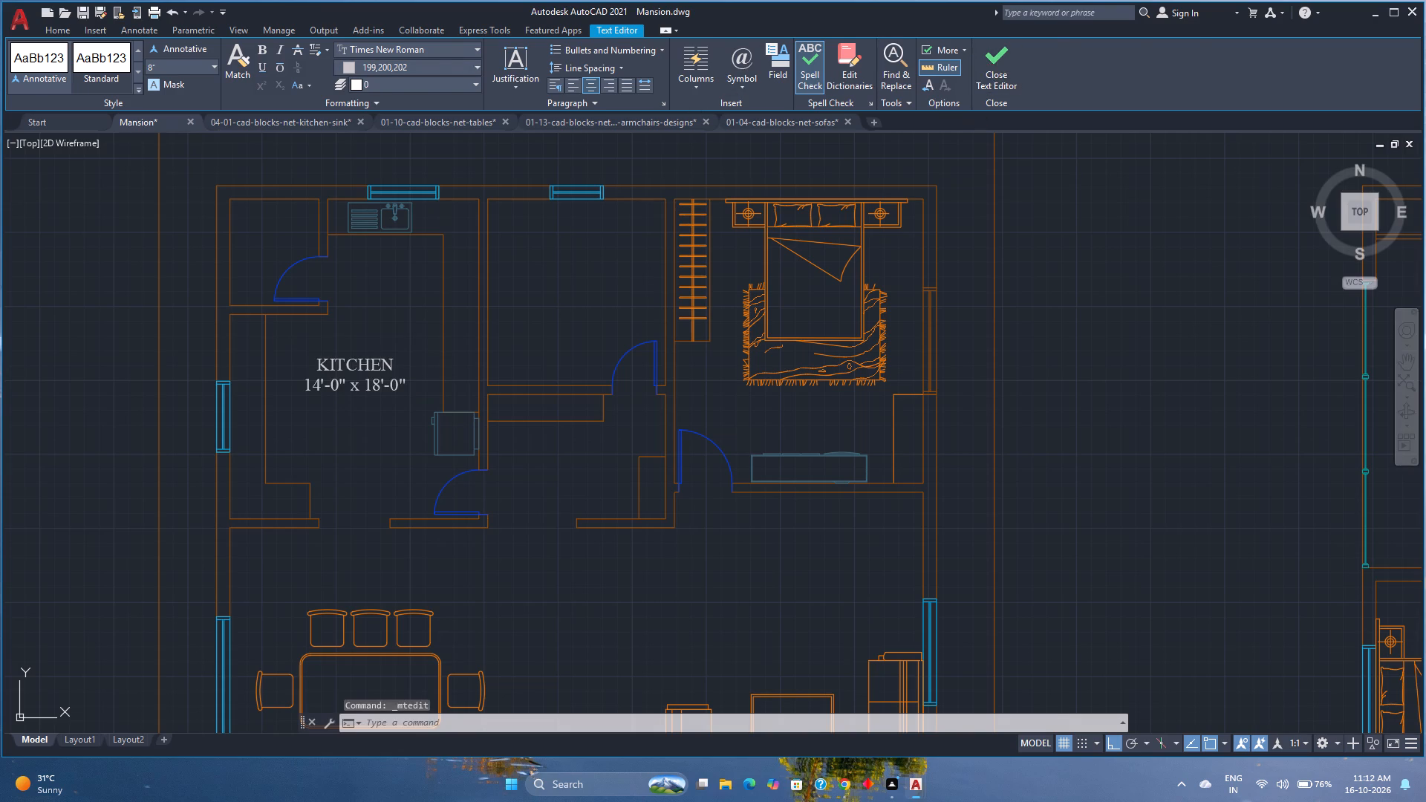
# Draw a vertical line about 16'-9" long from the wall corner below the first plan's top bedroom to the wall end above the stairs.
pyautogui.scroll(-2, 420, 449)
pyautogui.moveTo(497, 518); pyautogui.dragTo(438, 411, button='middle')
pyautogui.moveTo(435, 406); pyautogui.dragTo(430, 397, button='middle')
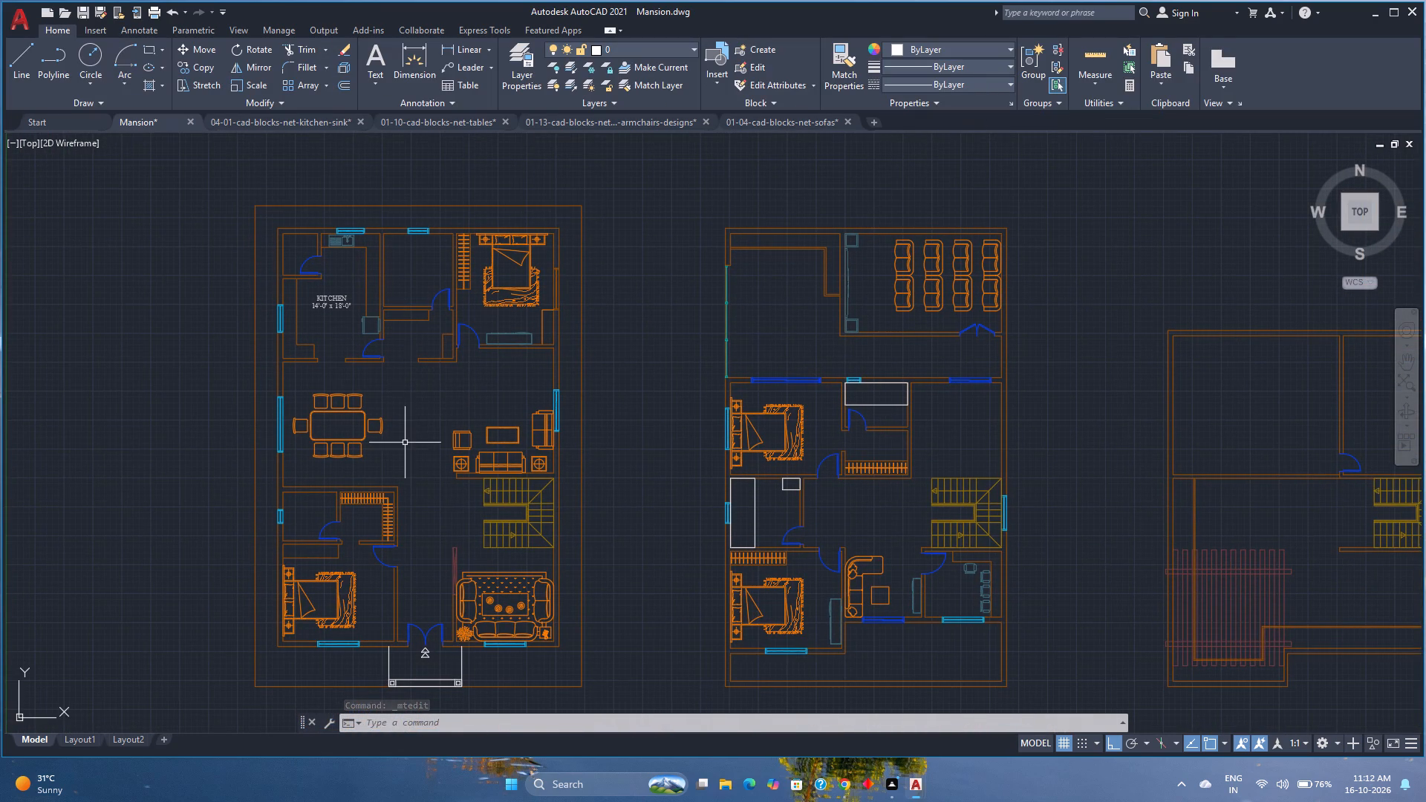
pyautogui.scroll(1, 405, 442)
pyautogui.moveTo(405, 442); pyautogui.dragTo(428, 454, button='middle')
pyautogui.middleClick(428, 454)
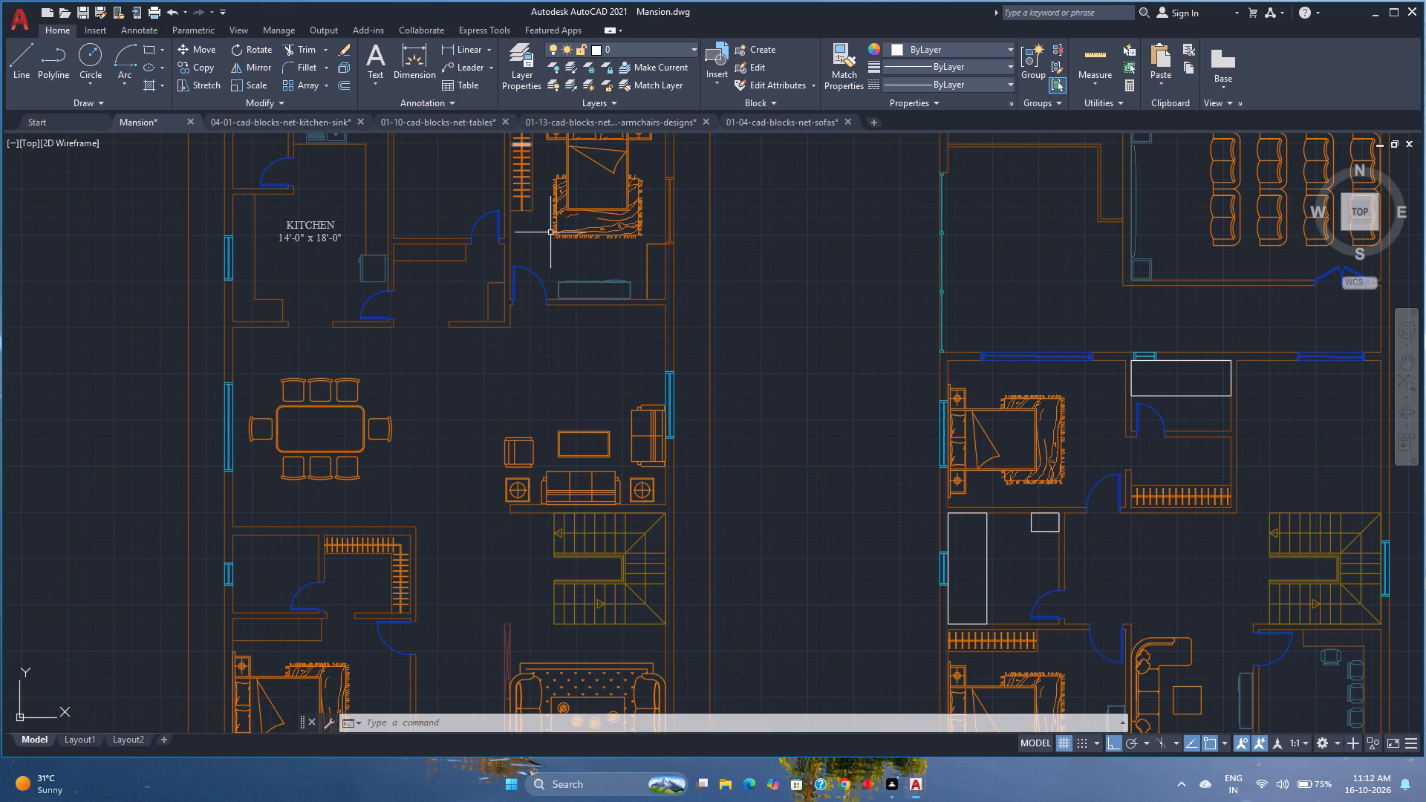
pyautogui.scroll(-1, 310, 351)
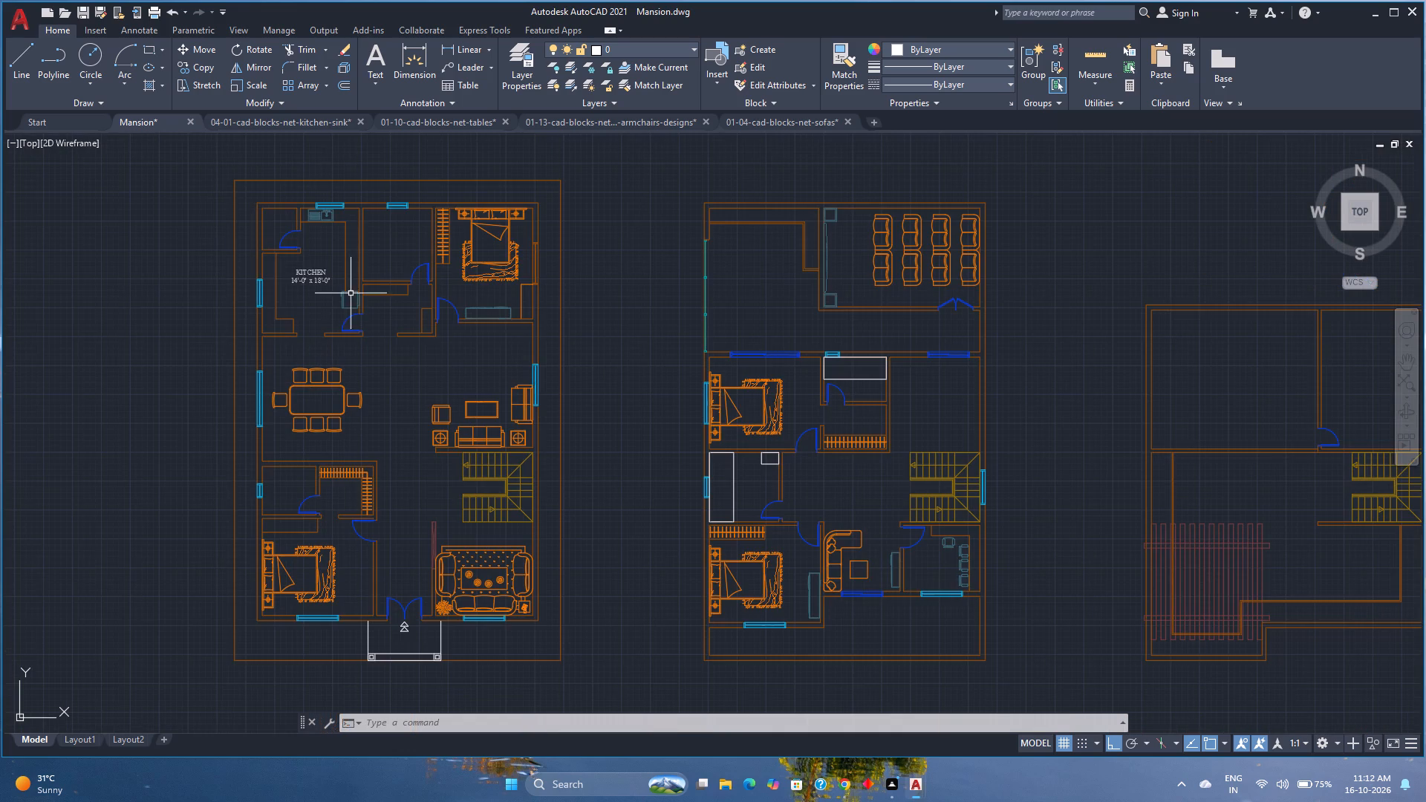
pyautogui.click(30, 74)
pyautogui.scroll(1, 366, 373)
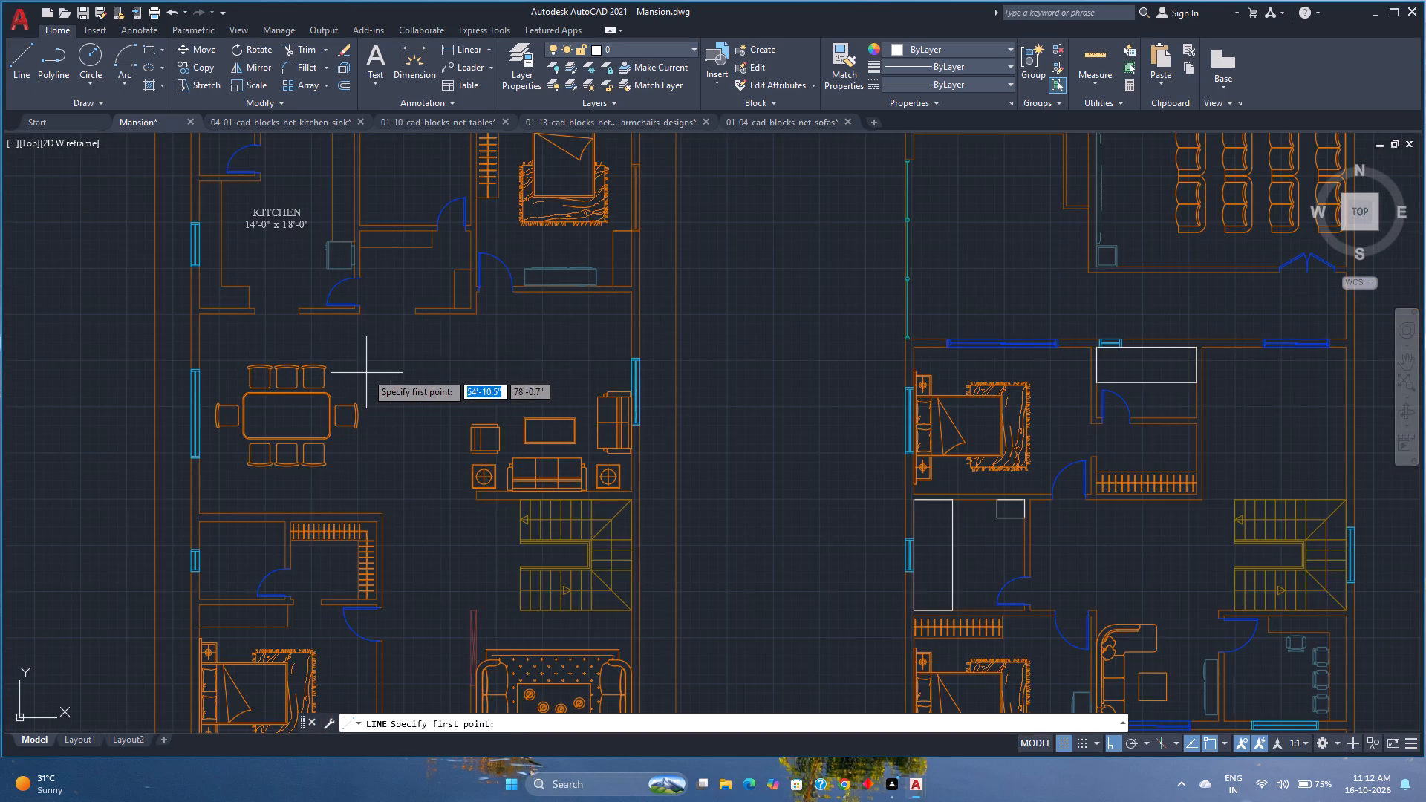
pyautogui.scroll(2, 462, 328)
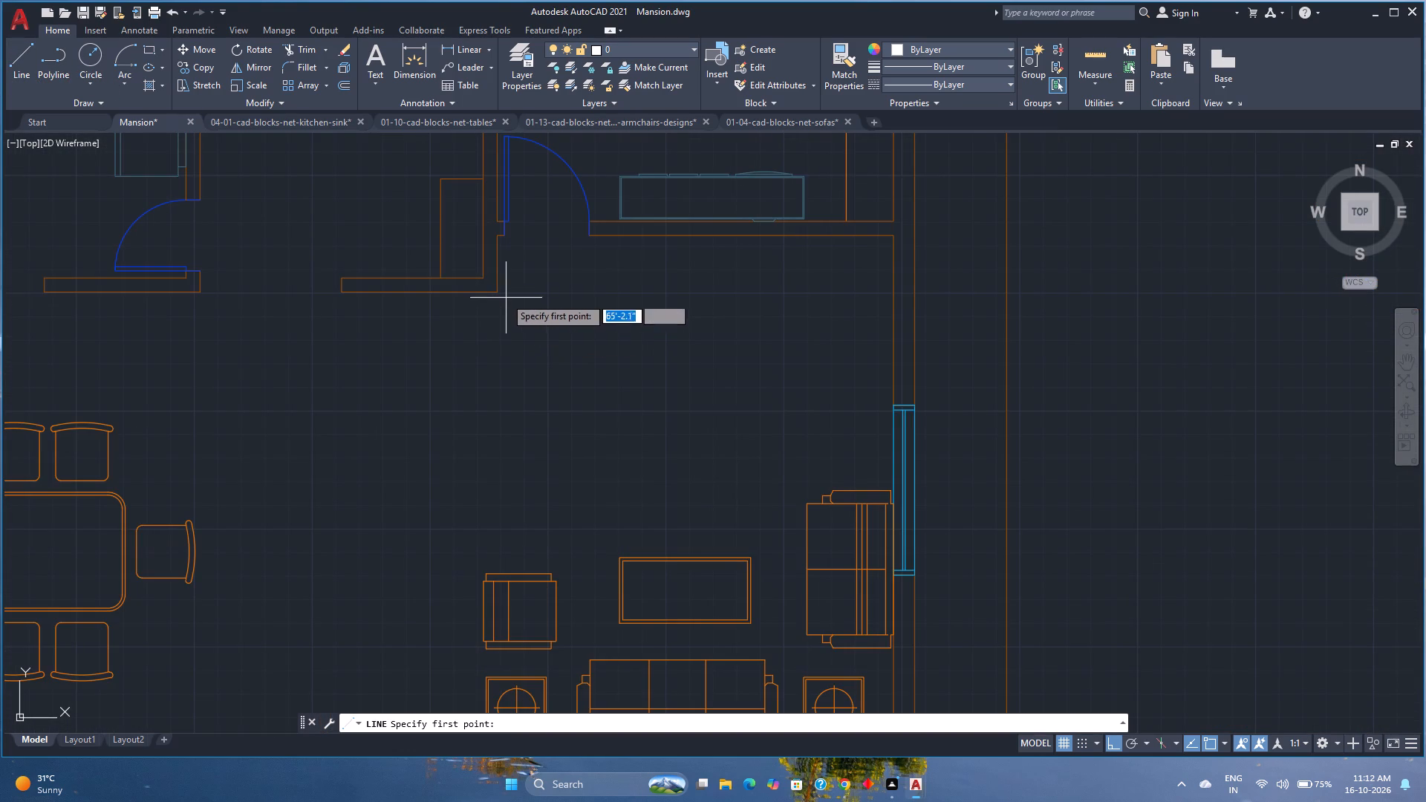
pyautogui.click(498, 294)
pyautogui.scroll(-4, 477, 344)
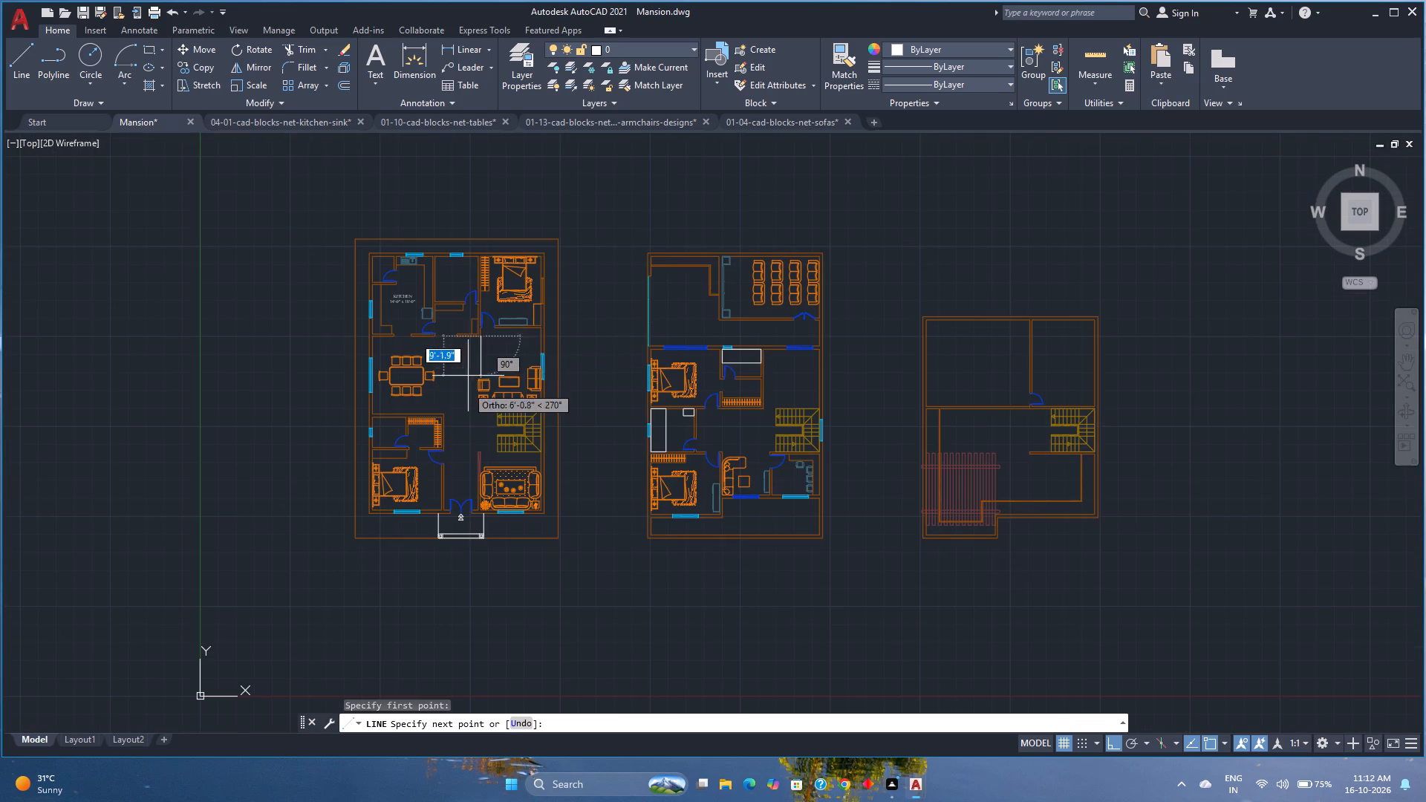
pyautogui.scroll(3, 490, 425)
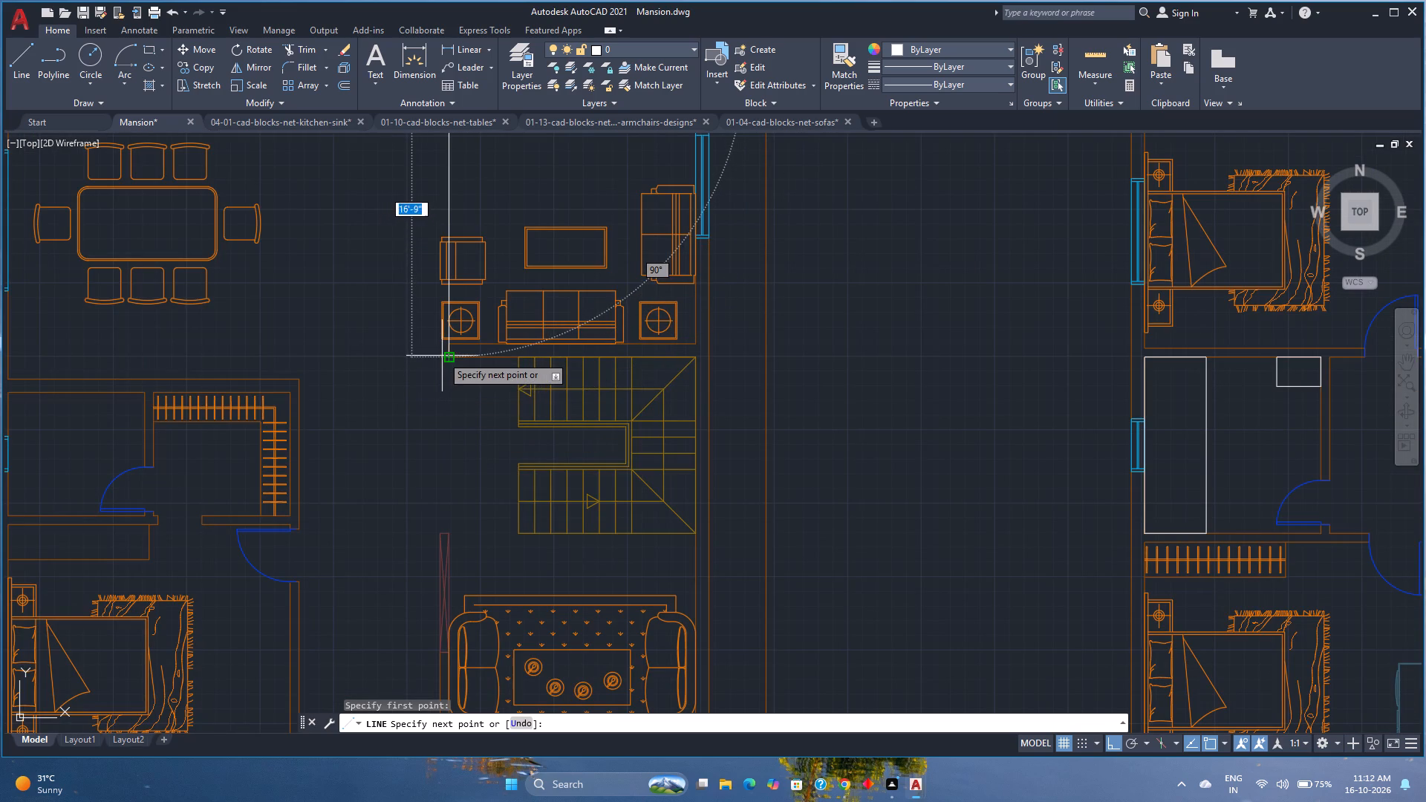
pyautogui.click(445, 356)
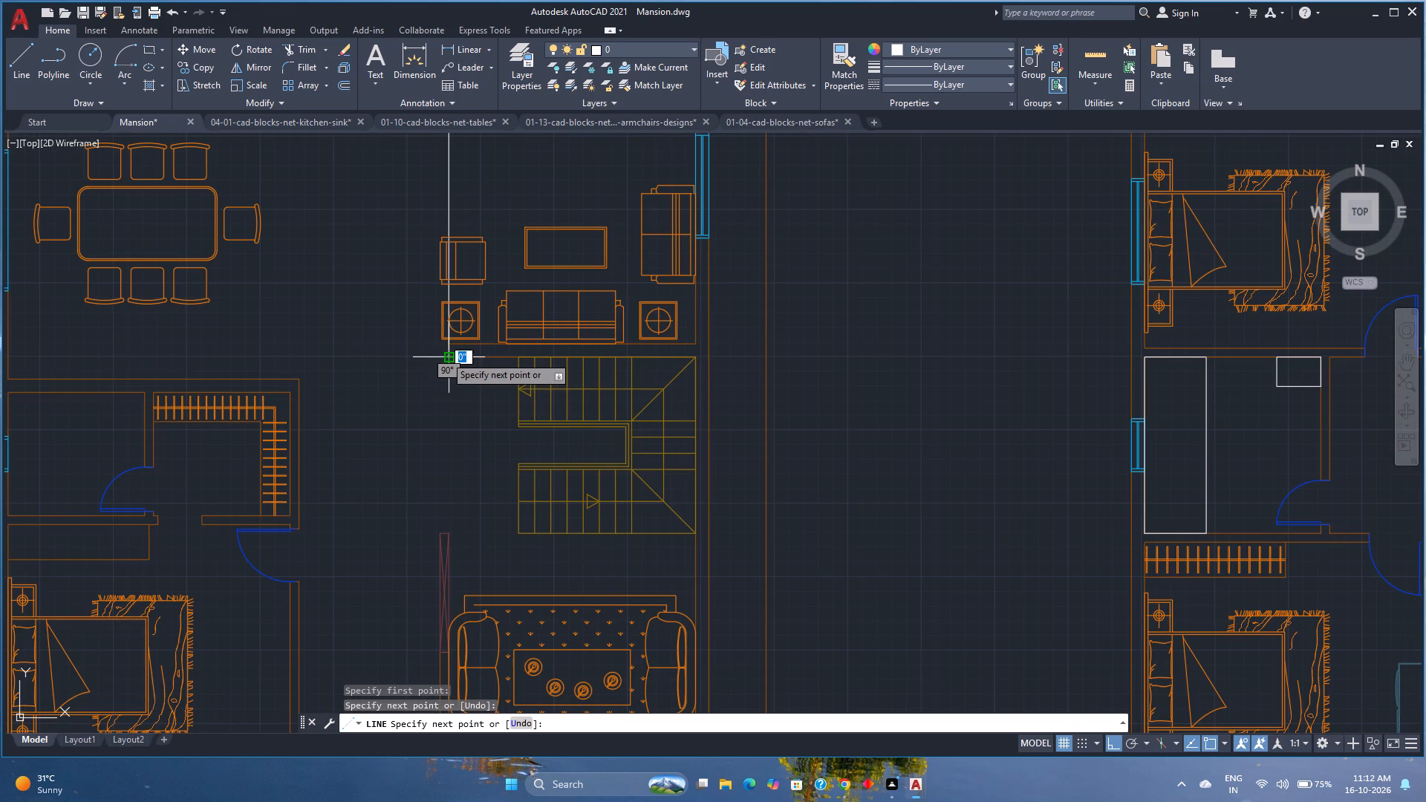
pyautogui.press('Escape')
# Change the linetype of the new vertical line beside the living area to ACAD_ISO03W100.
pyautogui.scroll(-2, 445, 356)
pyautogui.click(462, 298)
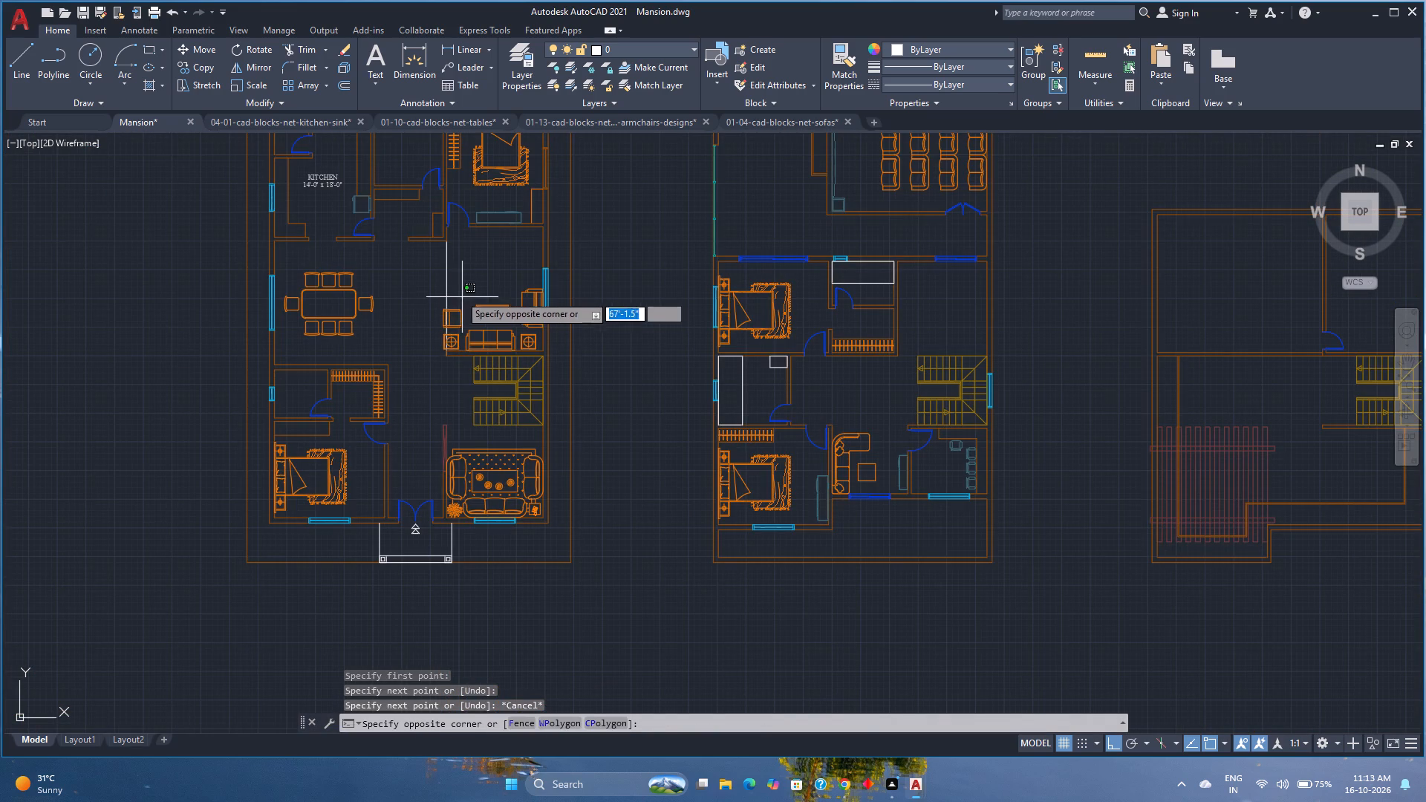
pyautogui.click(441, 284)
pyautogui.click(650, 47)
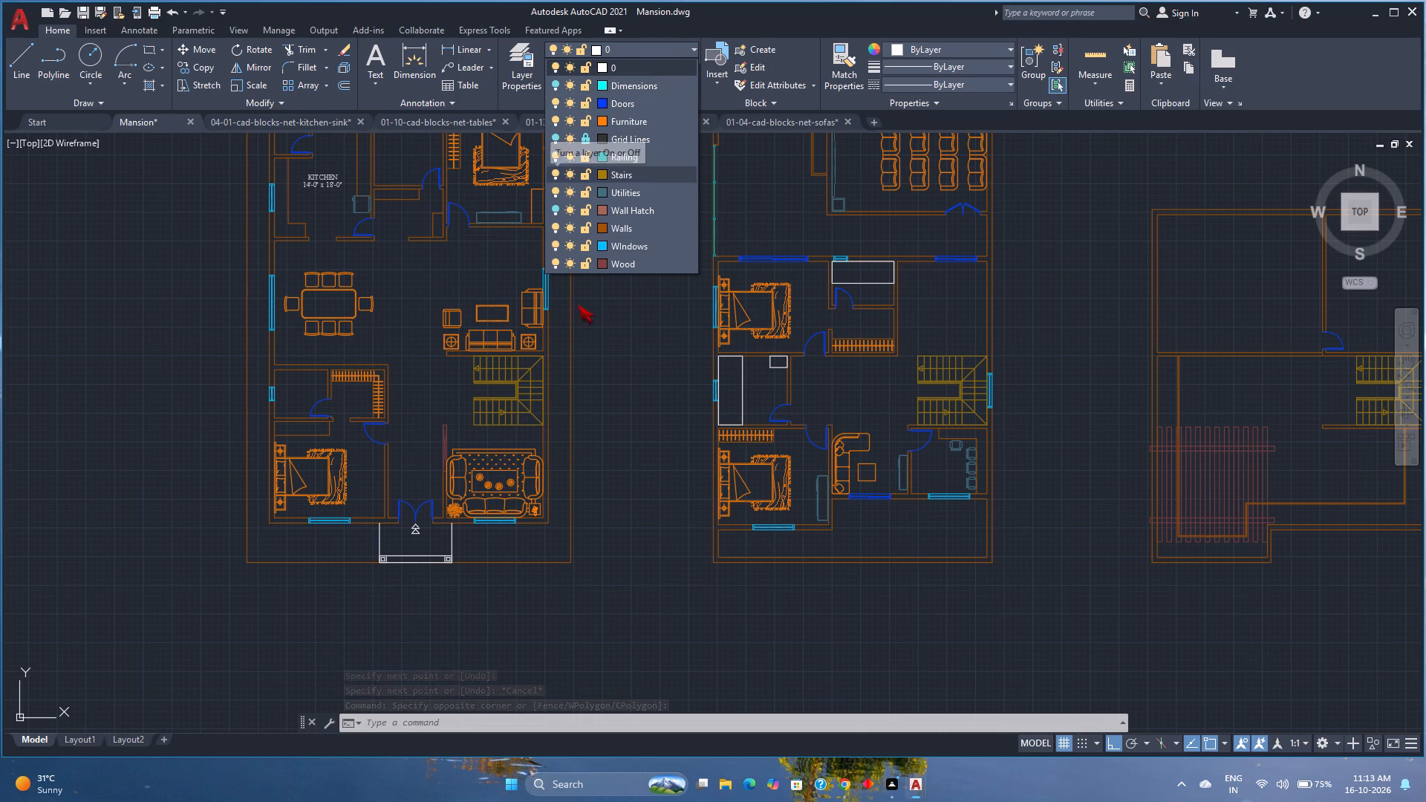
pyautogui.click(631, 366)
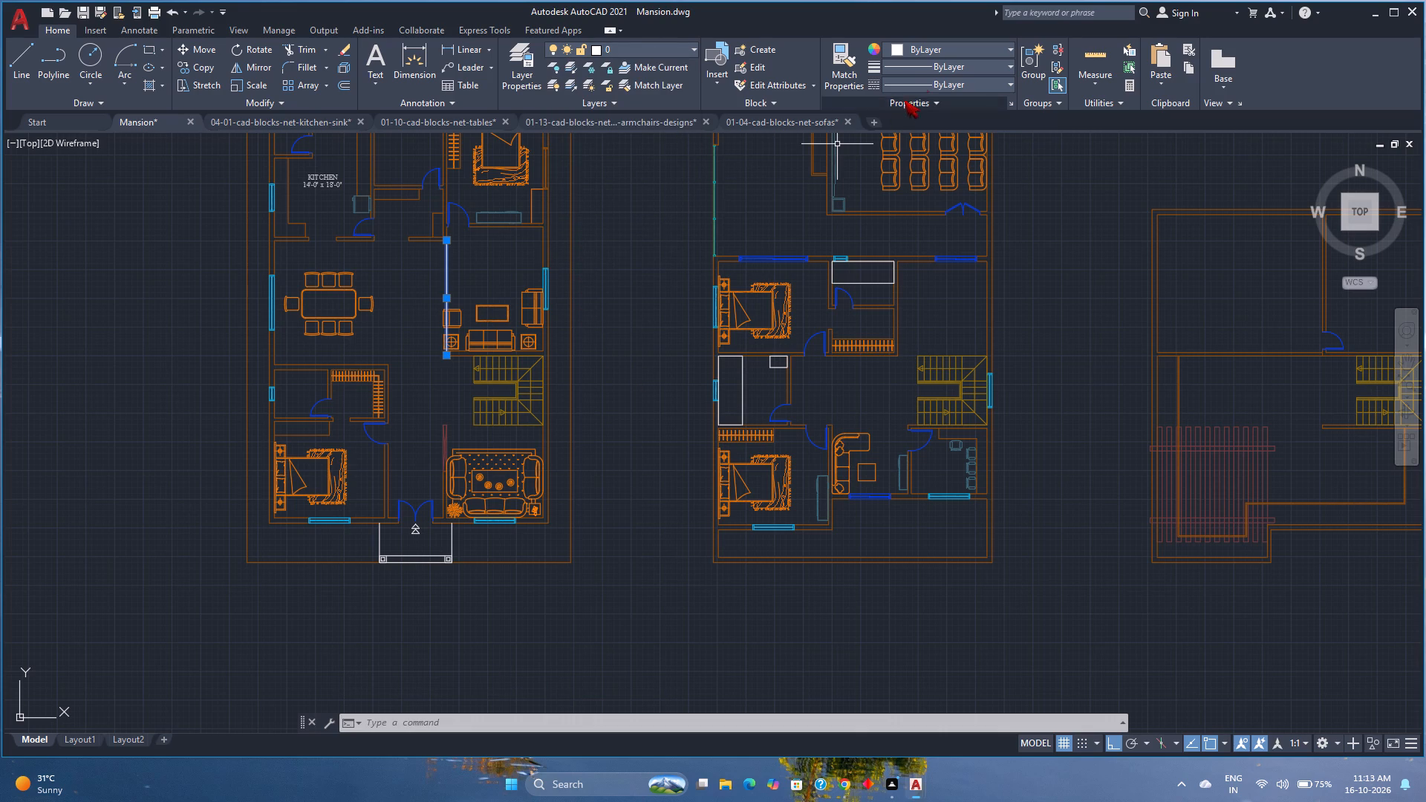
pyautogui.click(914, 81)
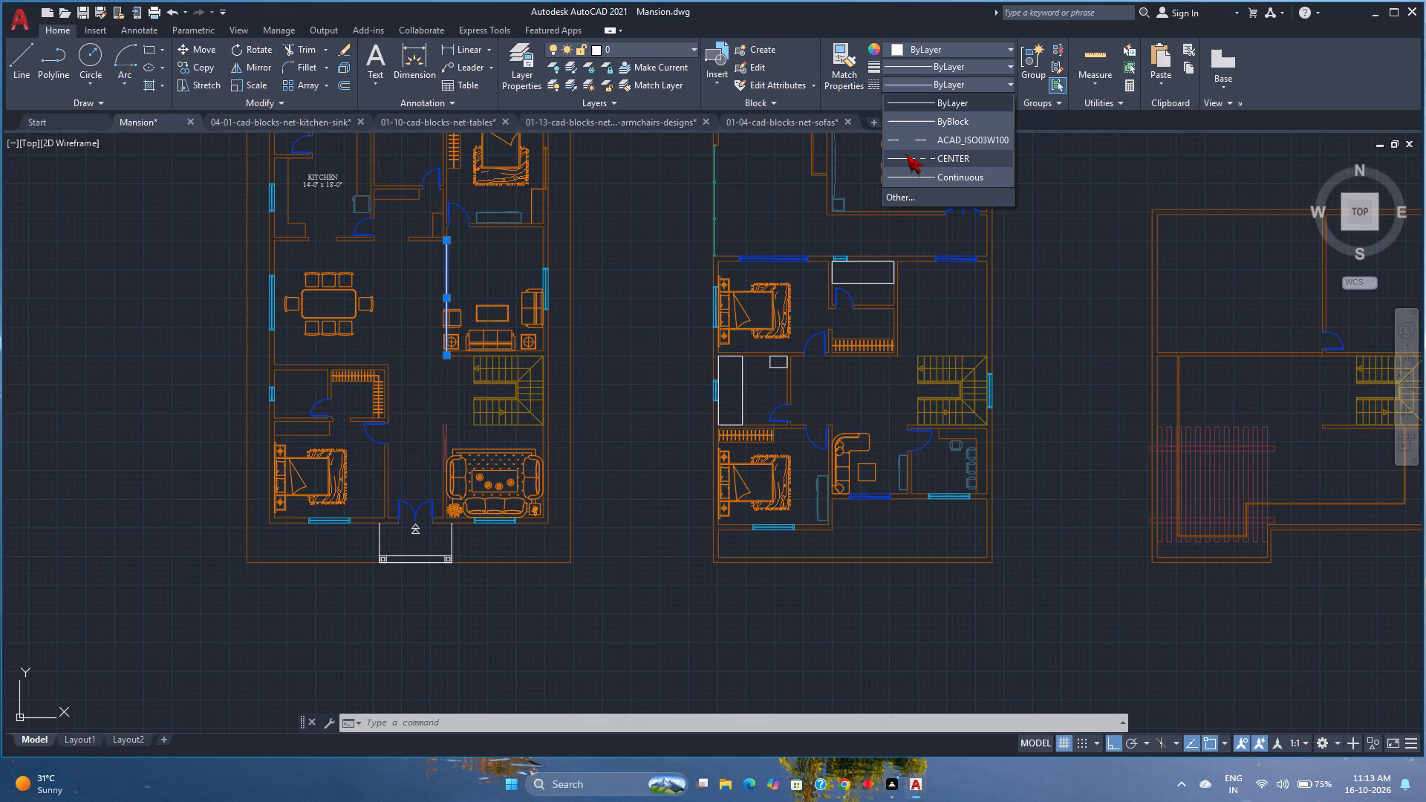
pyautogui.click(909, 142)
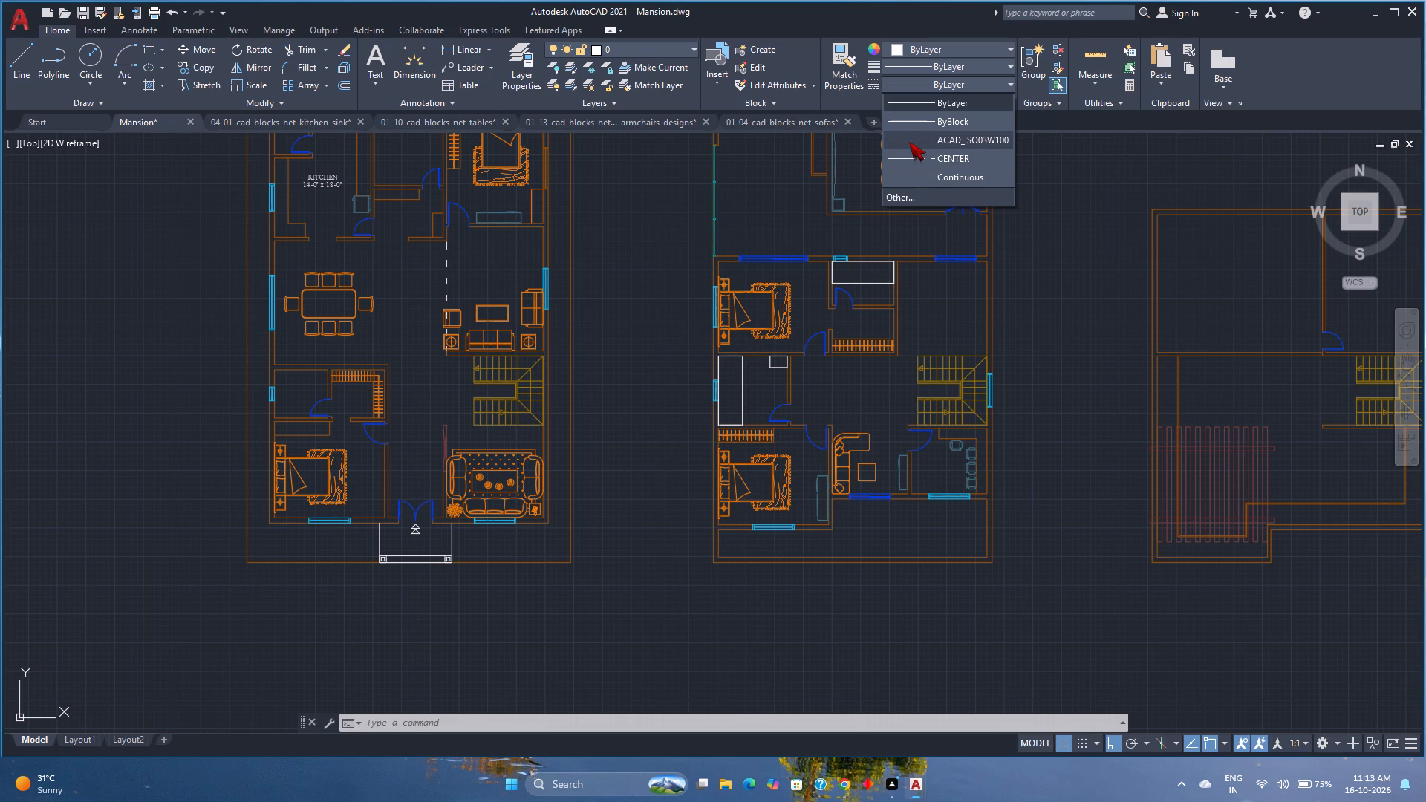
# Reduce the dashed line's linetype scale first to 0.5 and finally to 0.25.
pyautogui.hotkey('ctrl', '1')
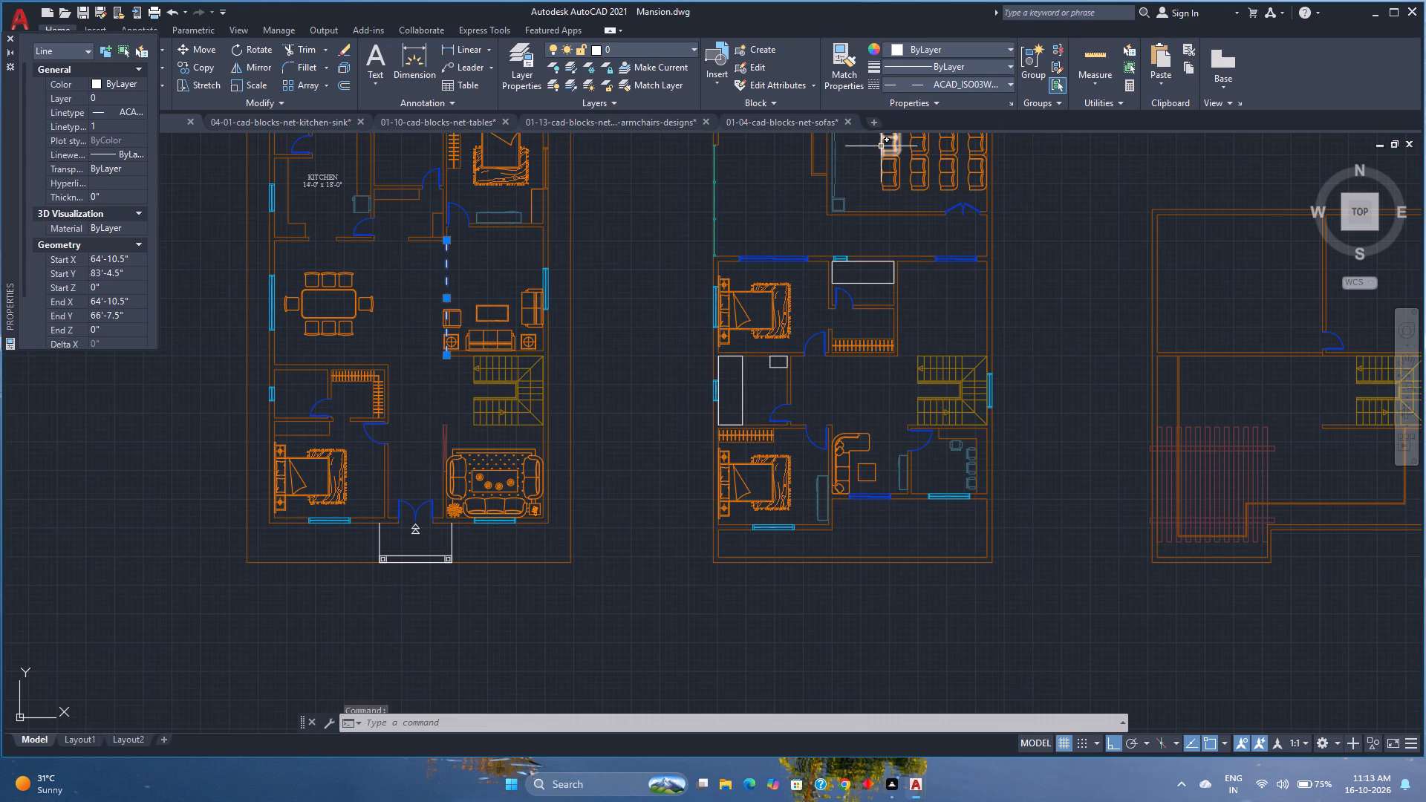
pyautogui.click(111, 119)
pyautogui.click(111, 119)
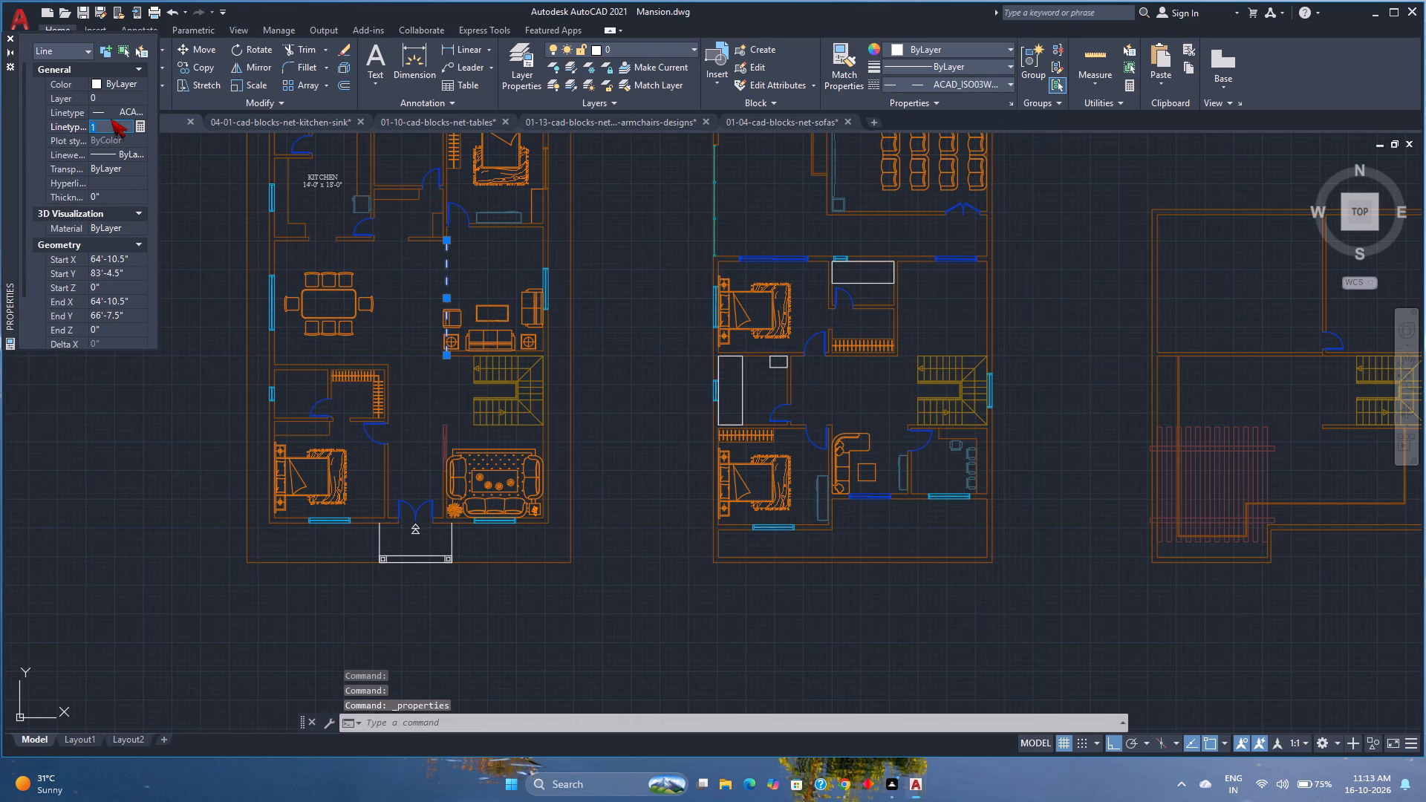
pyautogui.write('0.5')
pyautogui.press('Return')
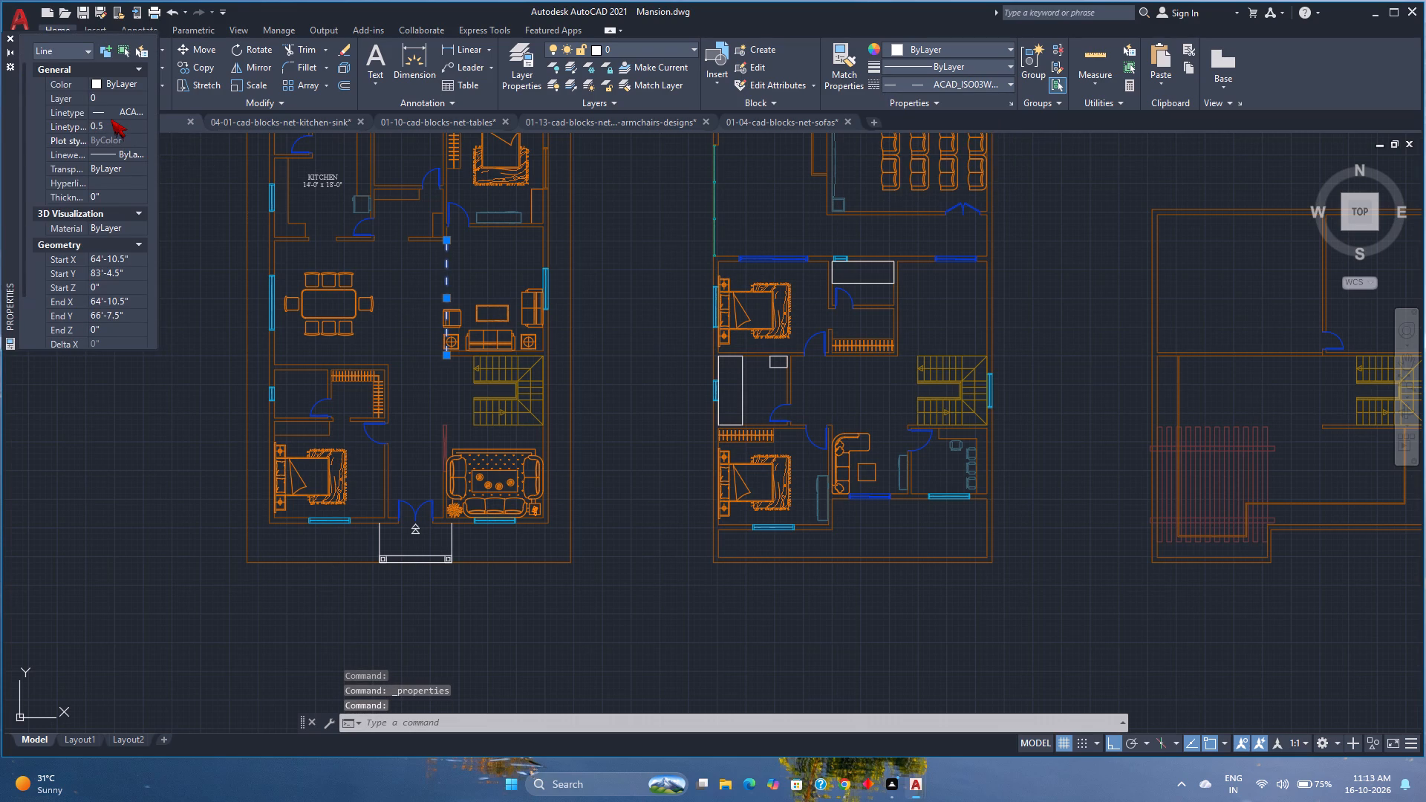
pyautogui.doubleClick(111, 119)
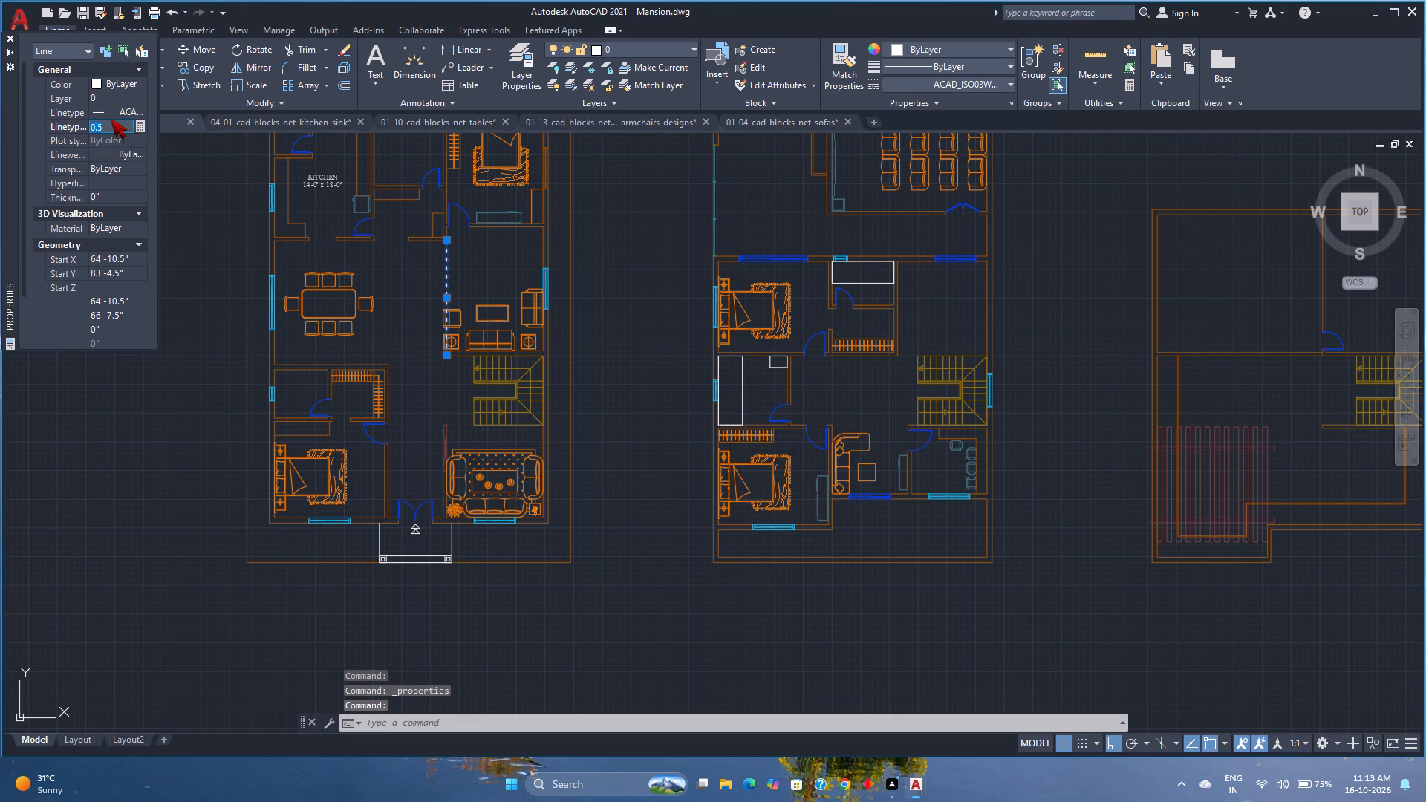
pyautogui.write('0.')
pyautogui.write('25')
pyautogui.press('Return')
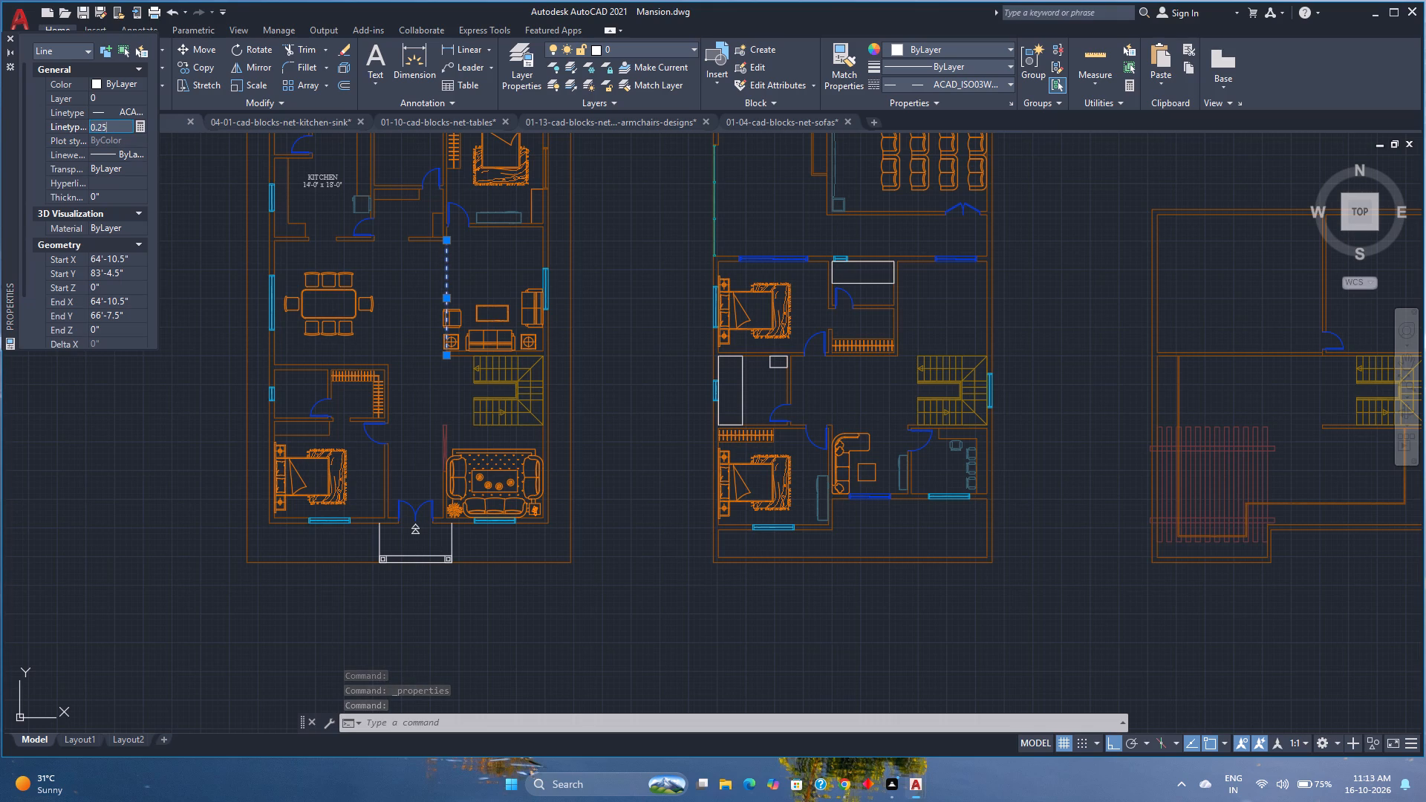
pyautogui.click(8, 36)
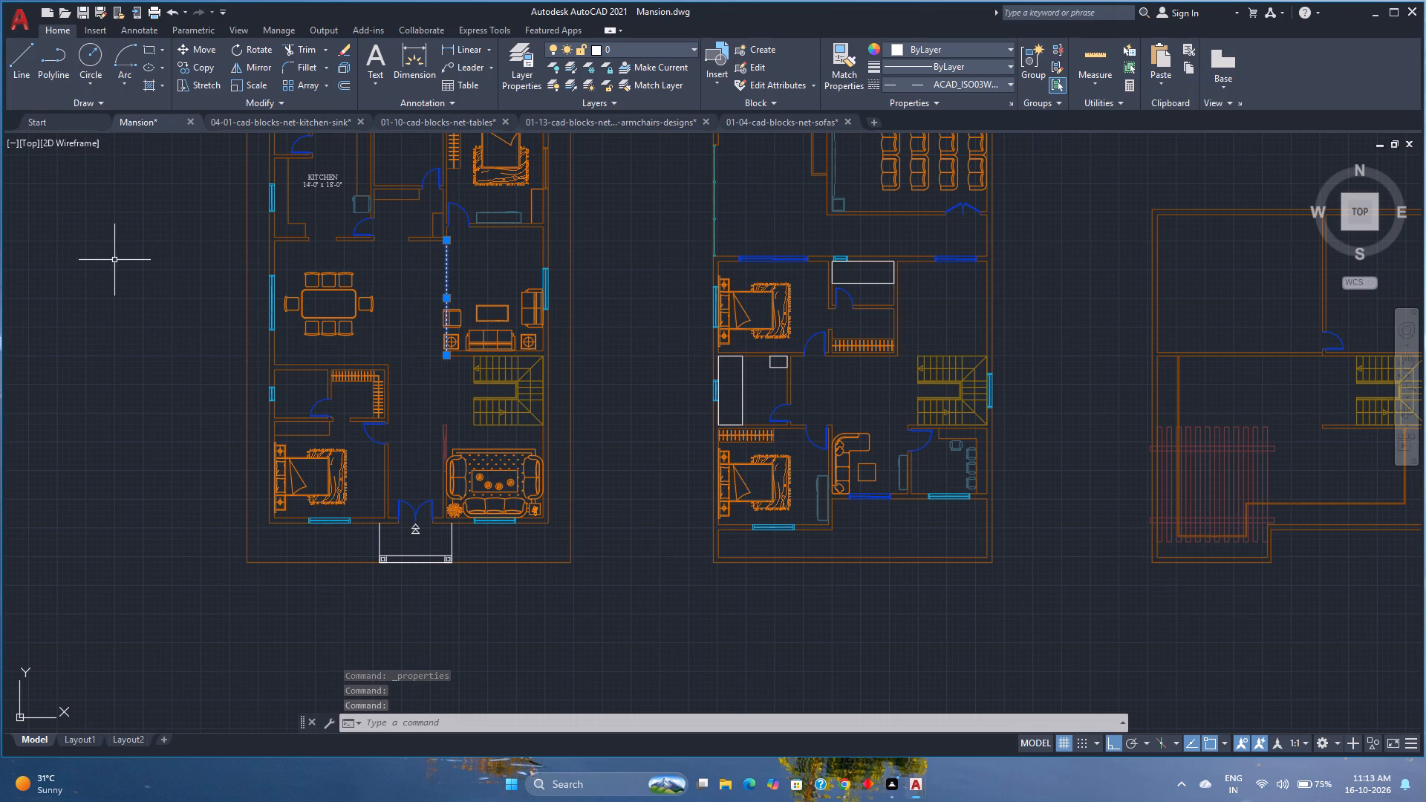
pyautogui.press('Escape')
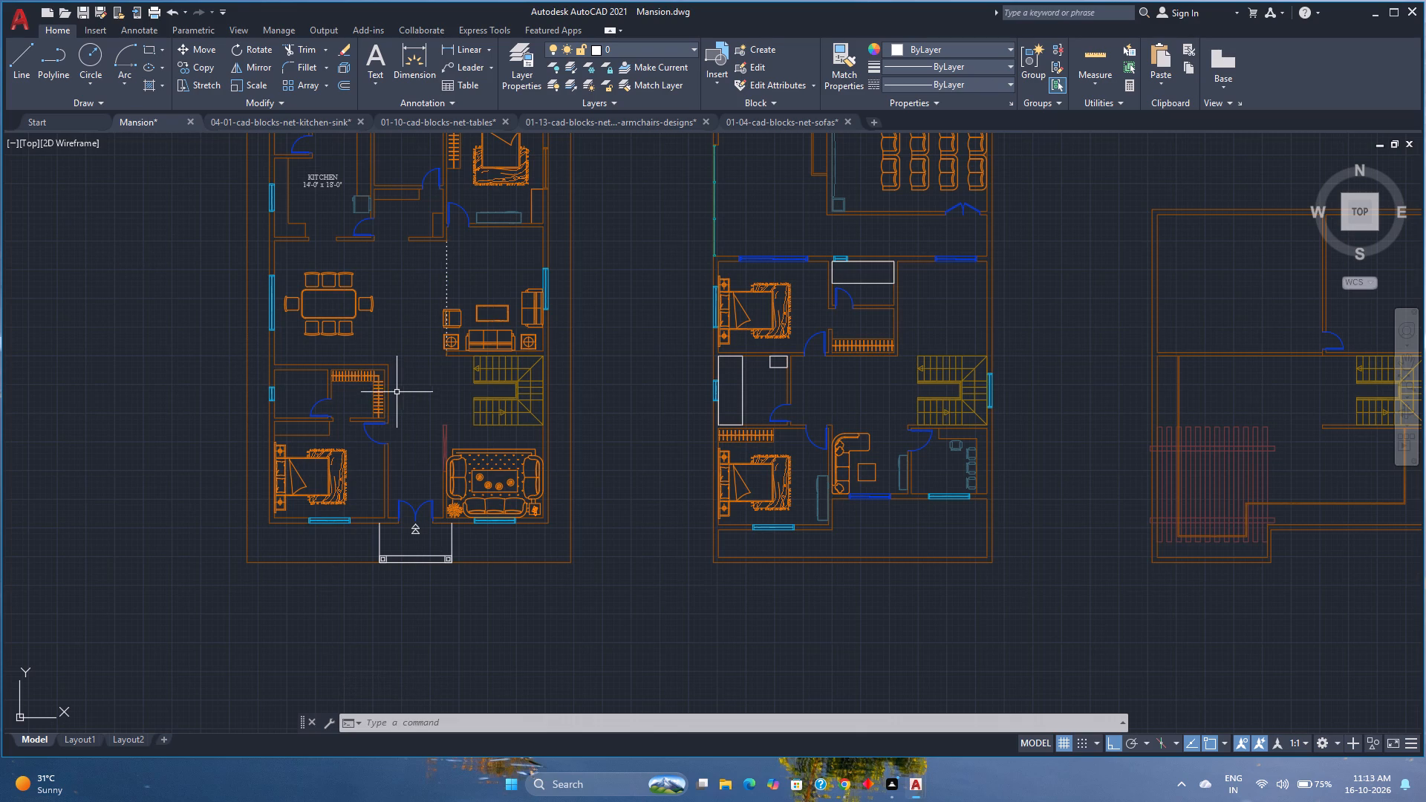
# Move the dashed dividing line between the dining and living areas to the Walls layer.
pyautogui.scroll(2, 402, 389)
pyautogui.scroll(-1, 433, 405)
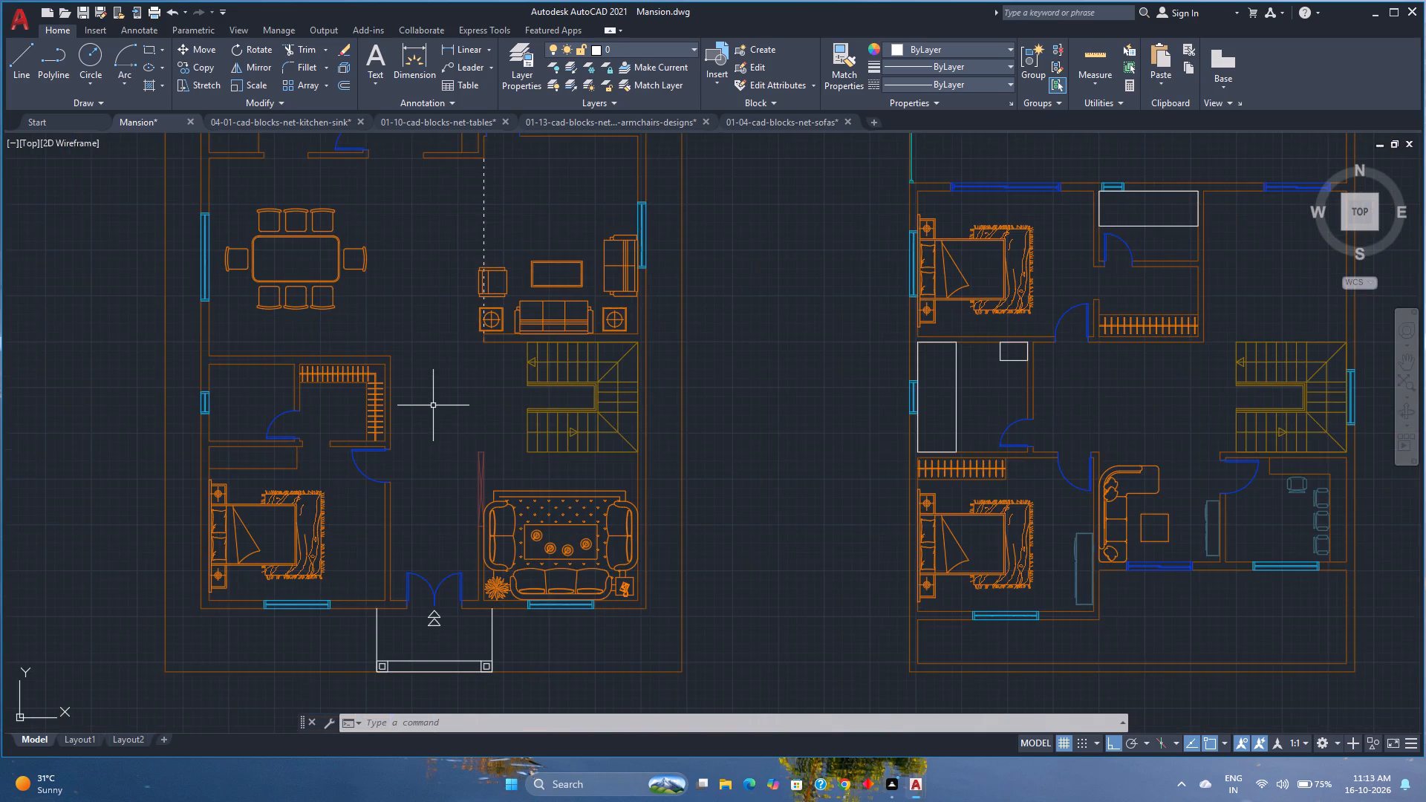
pyautogui.moveTo(433, 405); pyautogui.dragTo(446, 494, button='middle')
pyautogui.click(507, 326)
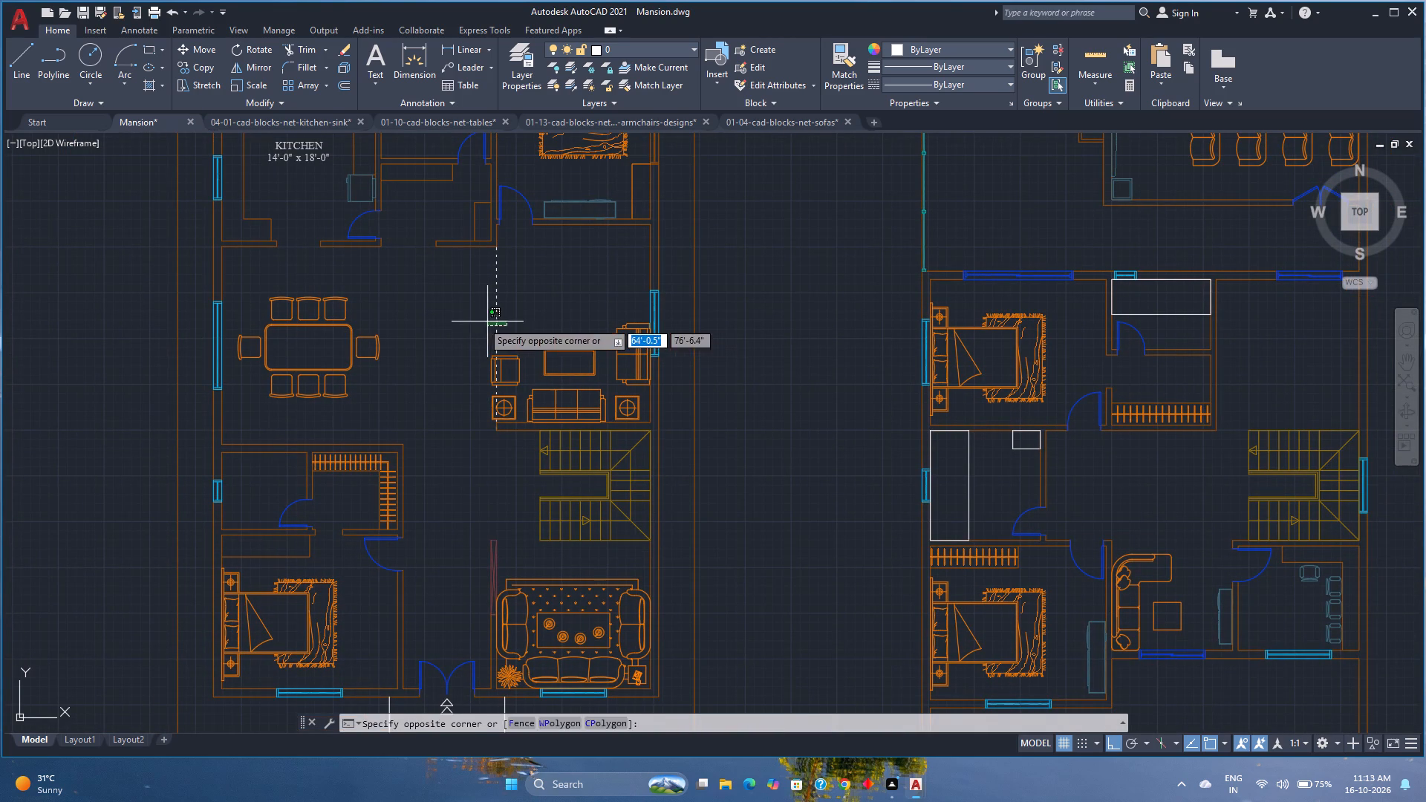
pyautogui.click(482, 322)
pyautogui.click(651, 56)
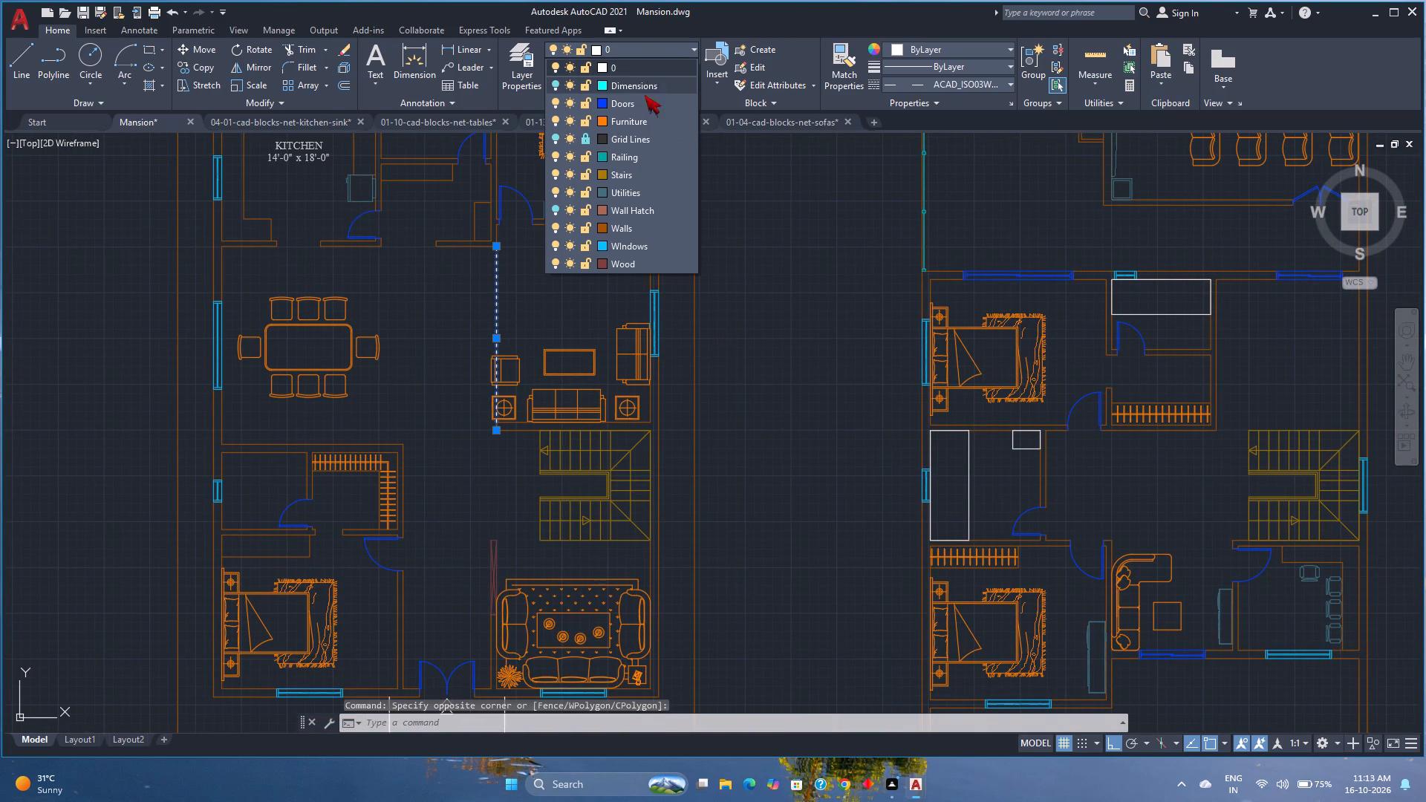
pyautogui.click(642, 226)
pyautogui.press('Escape')
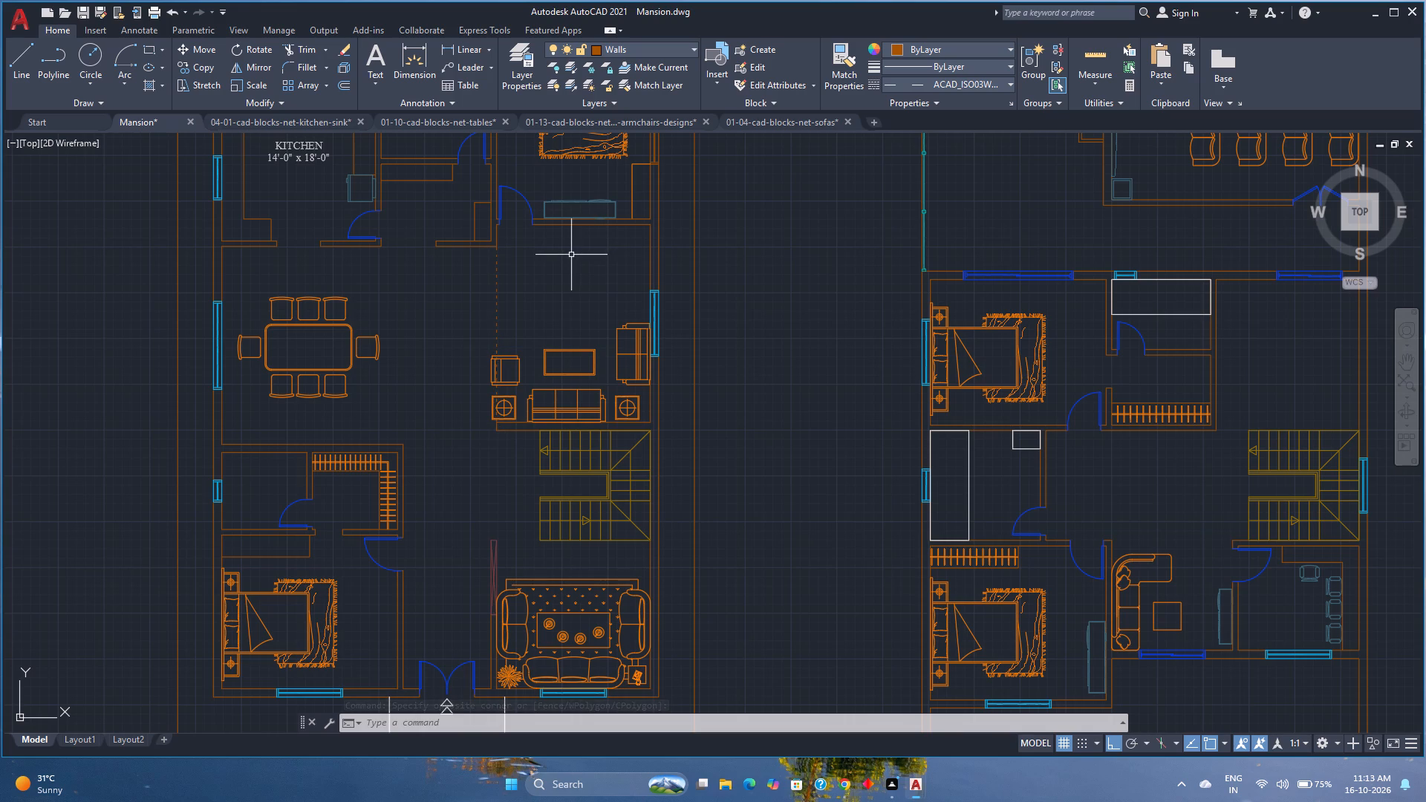
# Measure the width and length of the first plan's living area with Quick Measure.
pyautogui.moveTo(419, 319); pyautogui.dragTo(461, 351, button='middle')
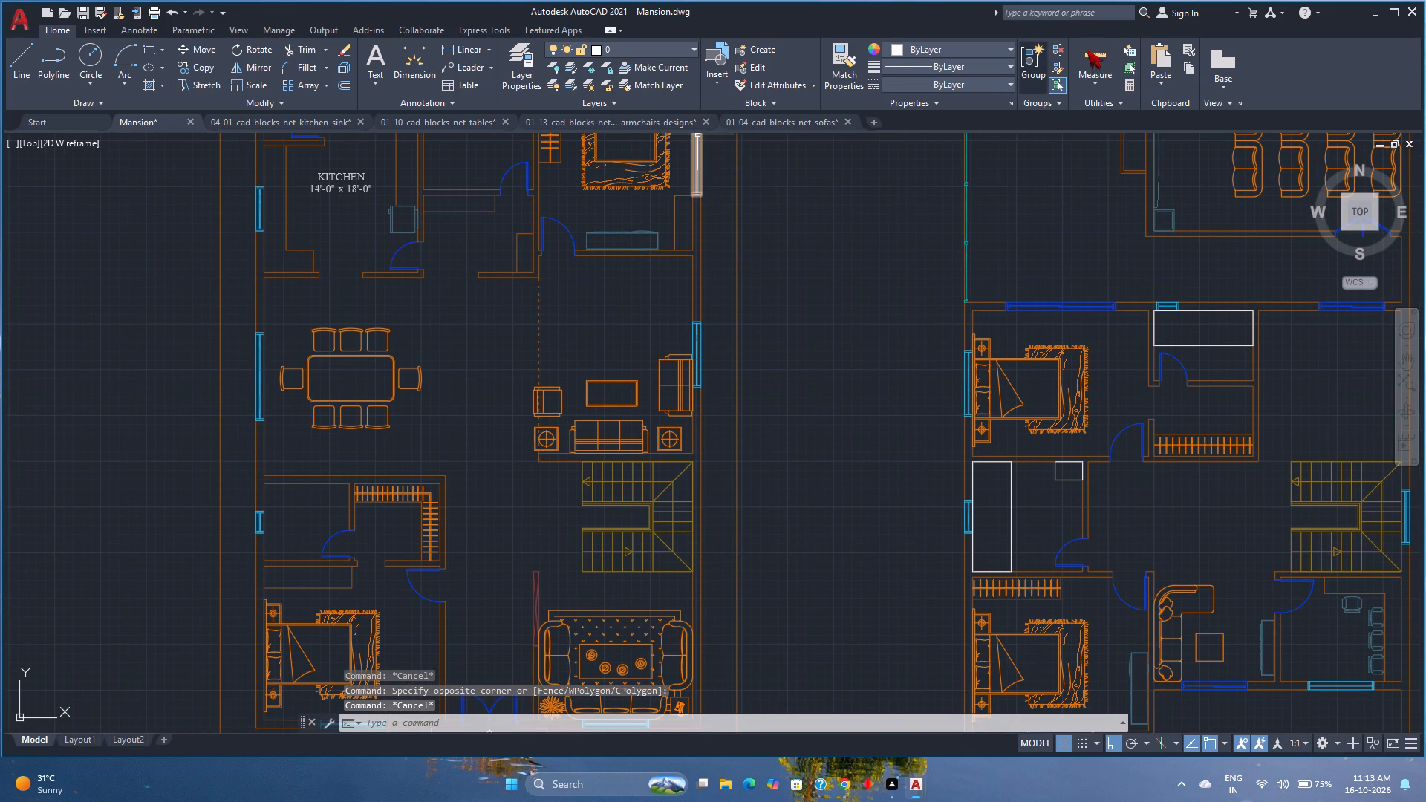
pyautogui.click(1081, 53)
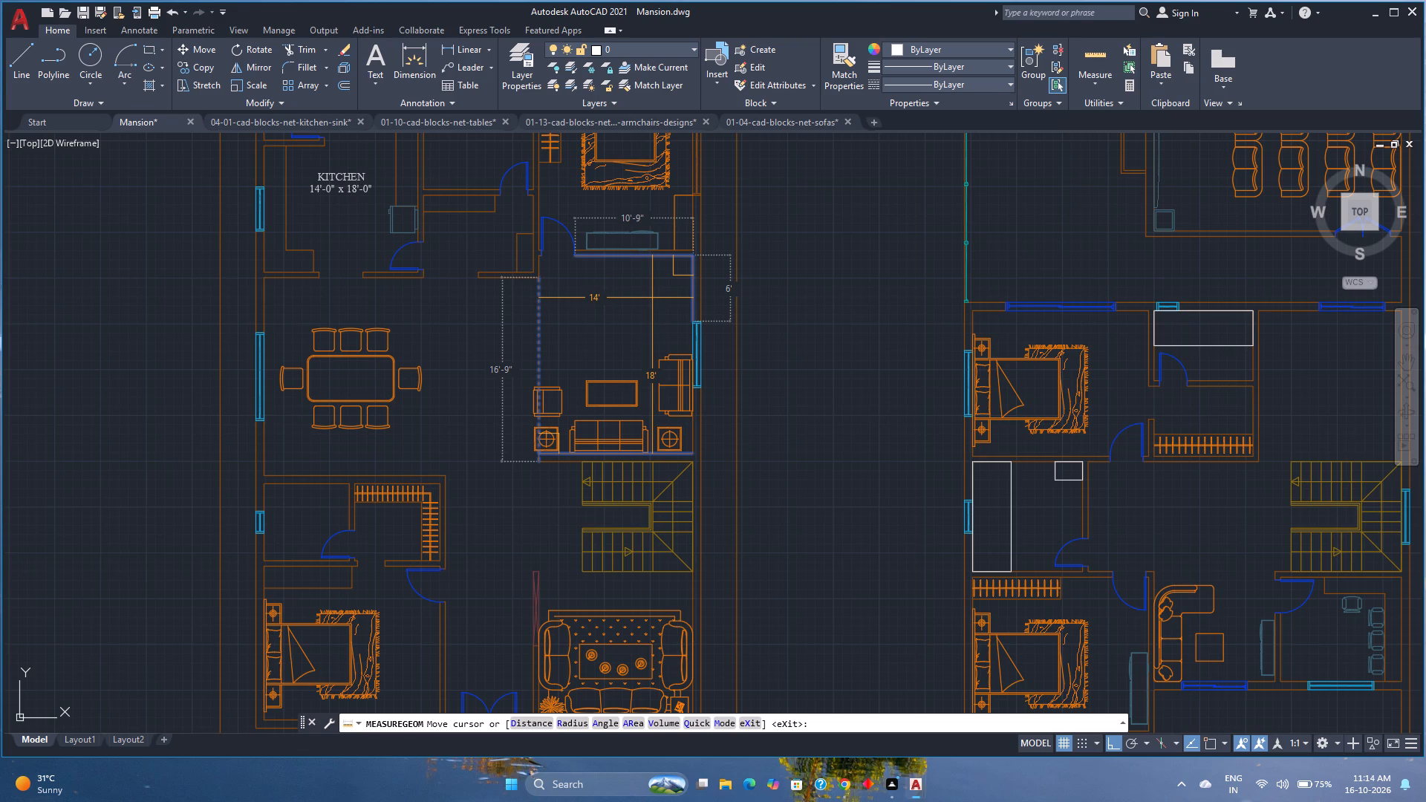
pyautogui.press('Escape')
# Mirror the top bedroom's TV unit across the midline of the wall below it into the living area, keeping the original.
pyautogui.moveTo(640, 296); pyautogui.dragTo(608, 329, button='middle')
pyautogui.middleClick(608, 329)
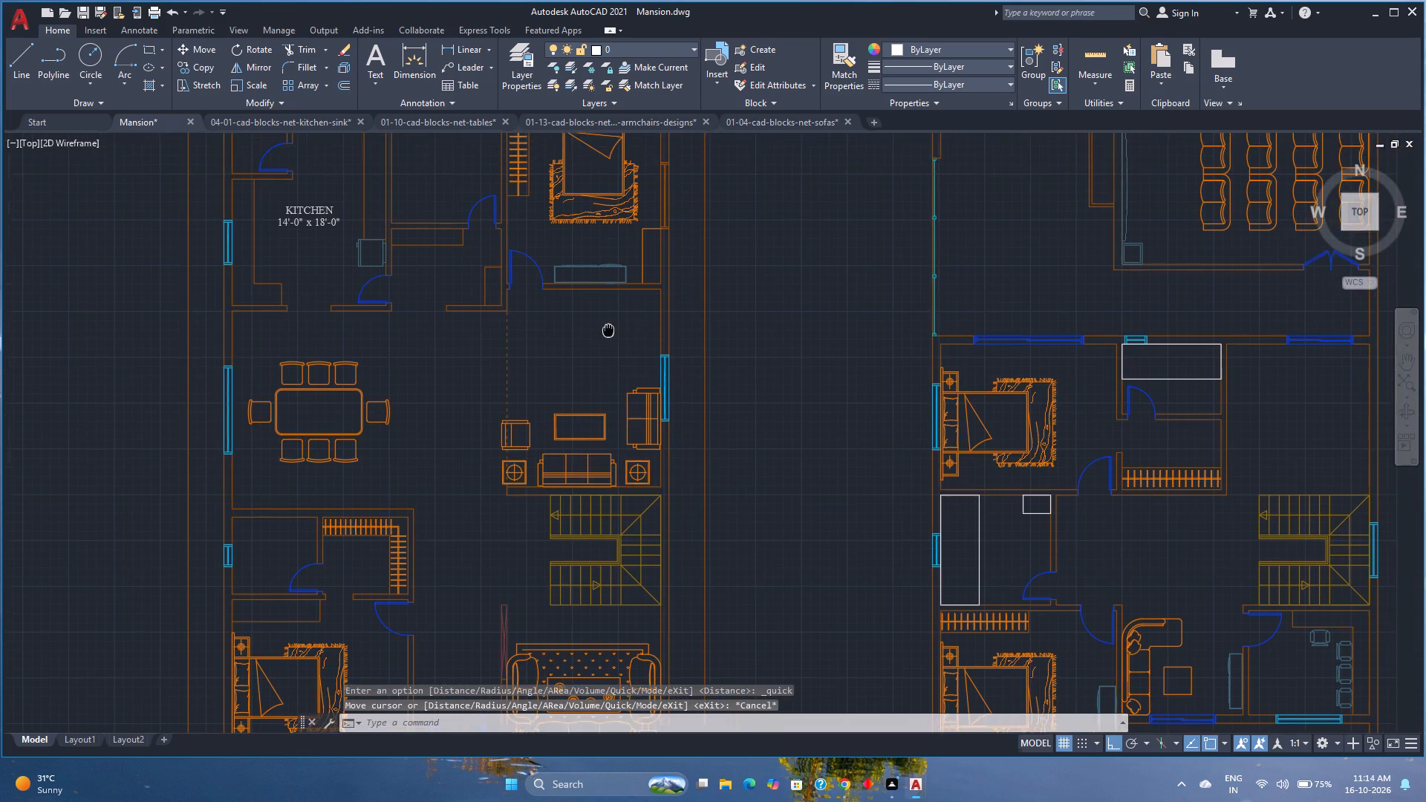
pyautogui.scroll(-1, 607, 329)
pyautogui.click(584, 291)
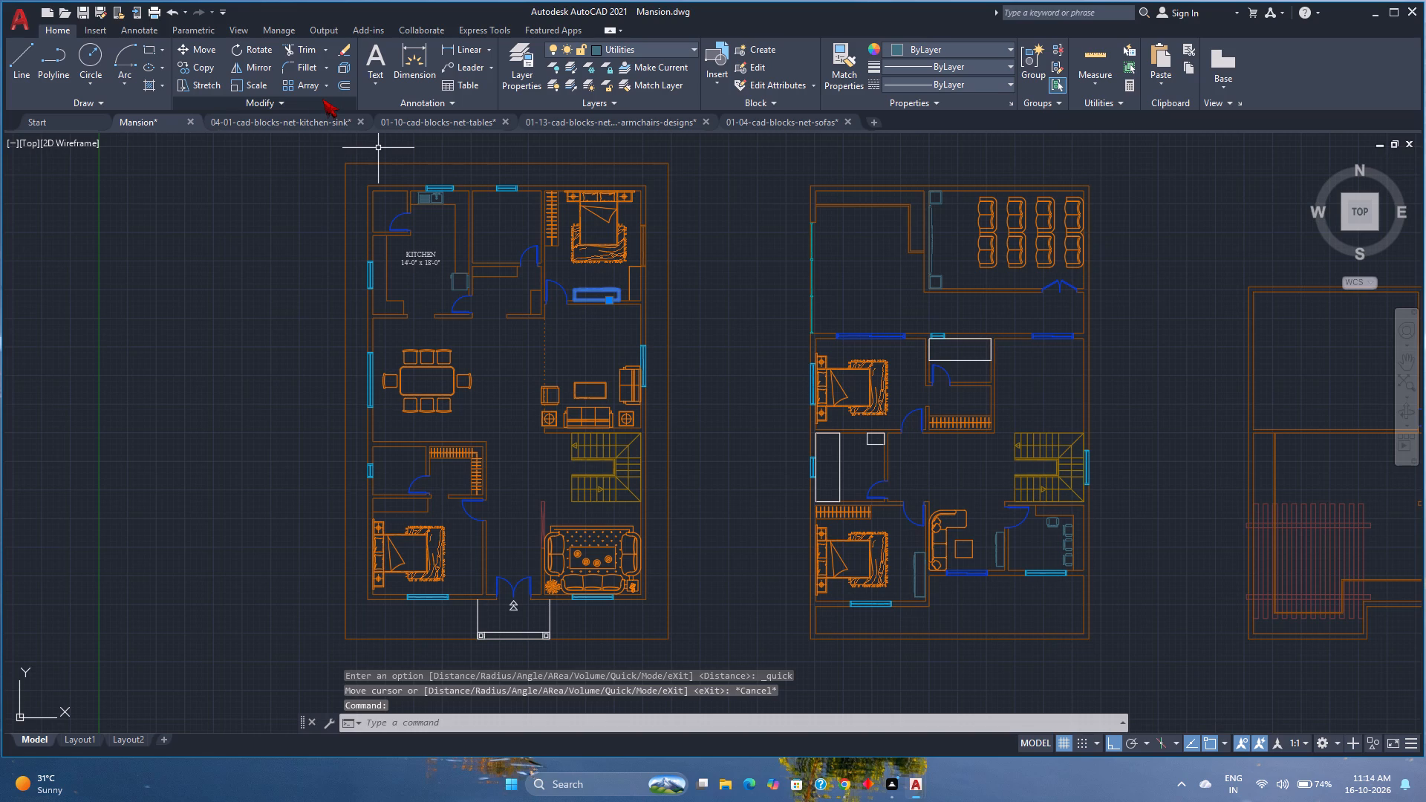
pyautogui.click(259, 67)
pyautogui.scroll(2, 642, 293)
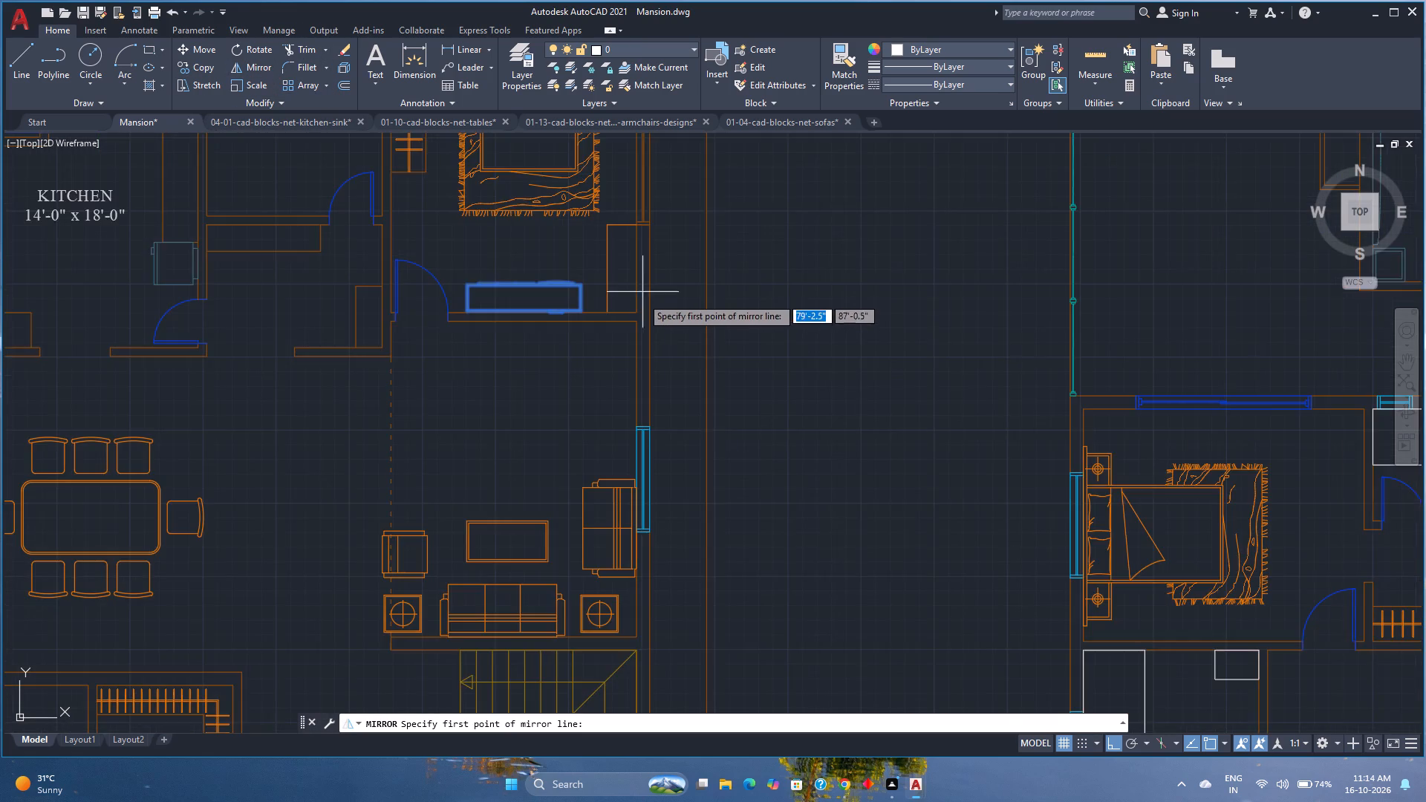
pyautogui.scroll(3, 638, 318)
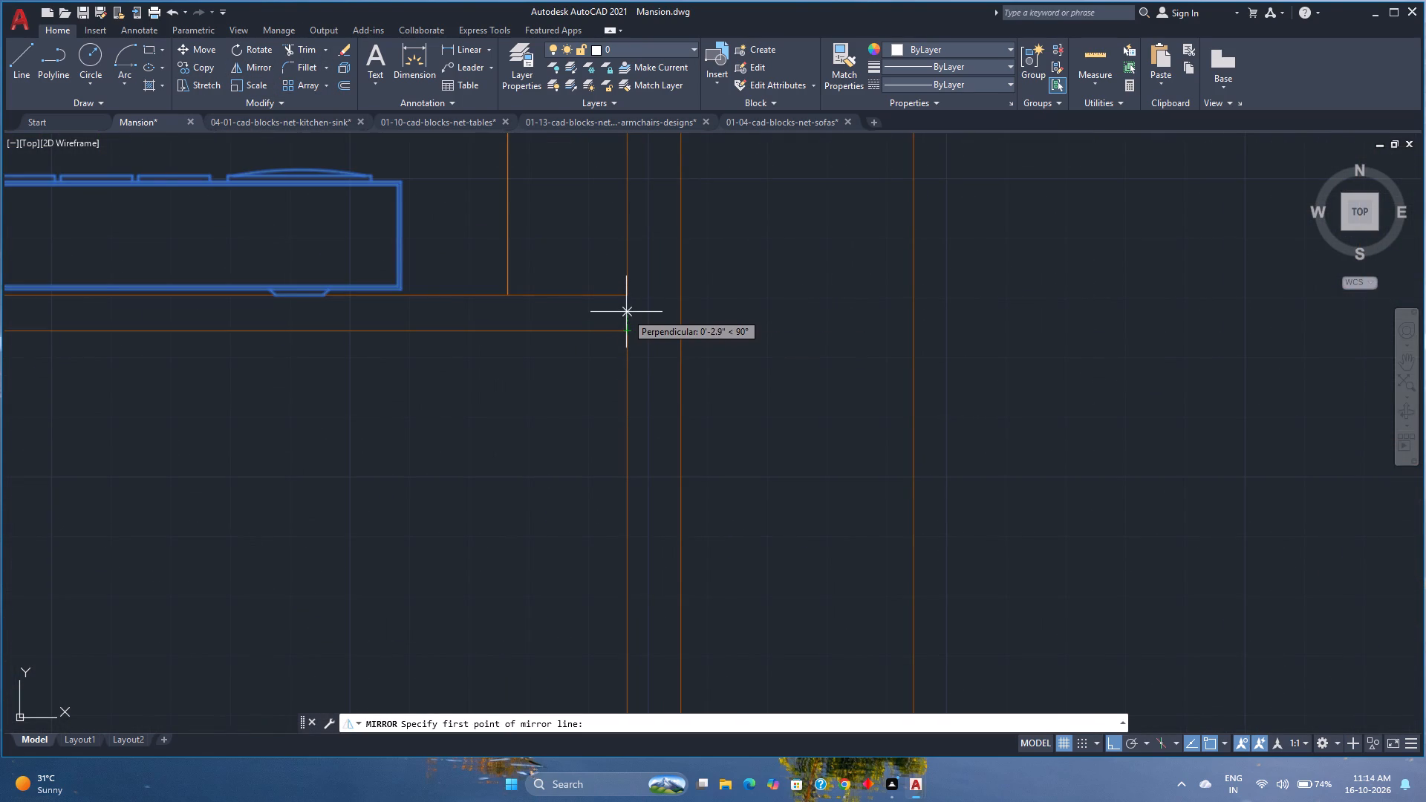
pyautogui.write('M2P')
pyautogui.press('Return')
pyautogui.click(623, 294)
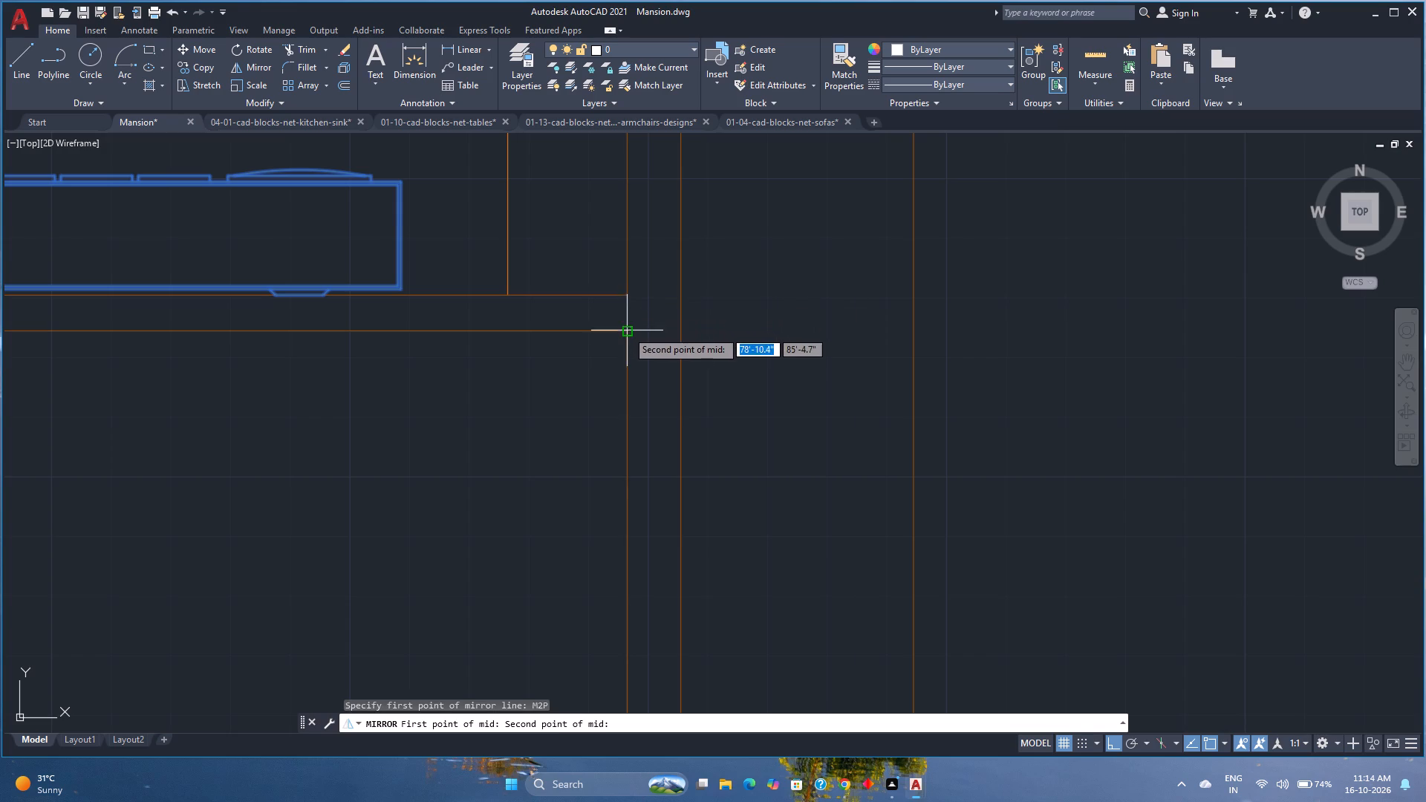
pyautogui.click(627, 330)
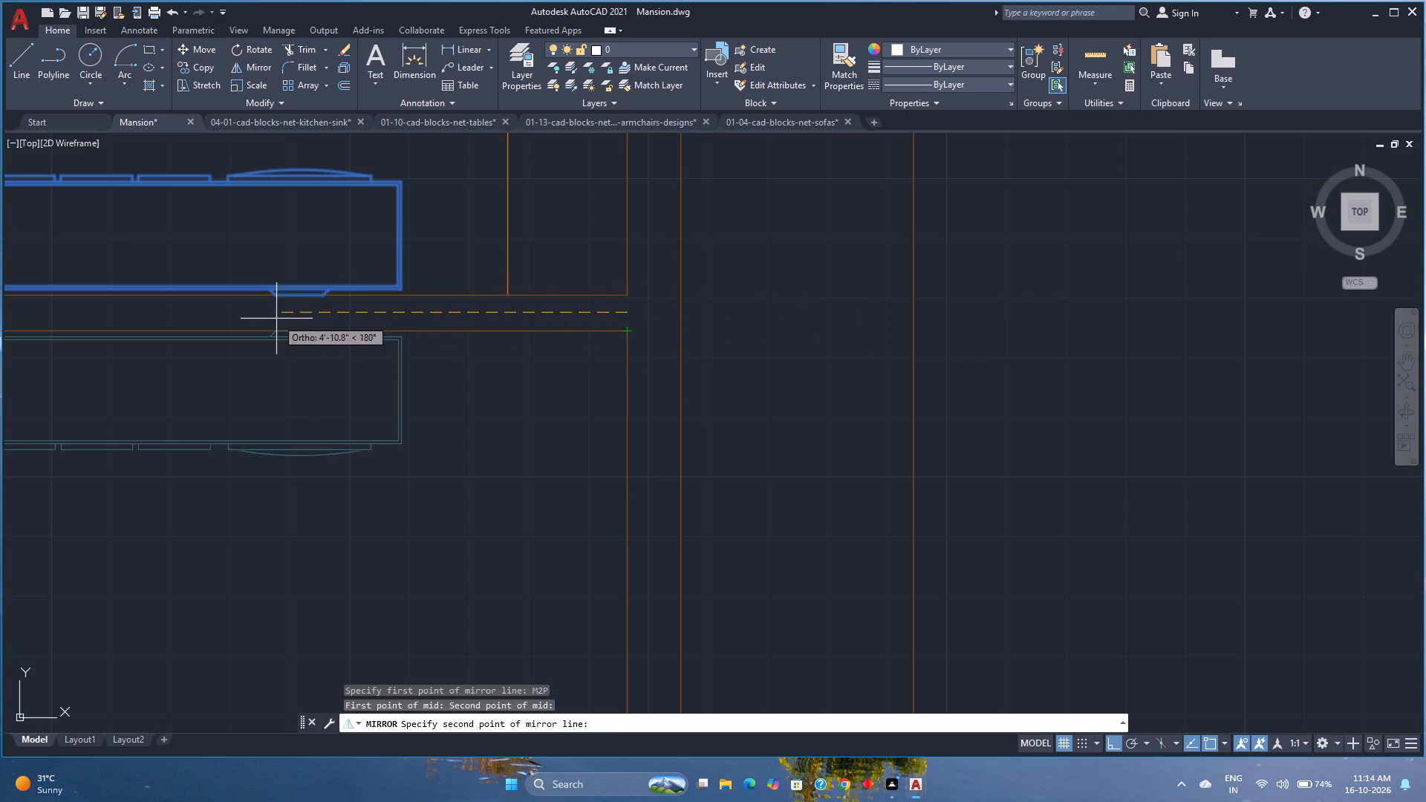
pyautogui.click(276, 319)
pyautogui.scroll(-2, 276, 319)
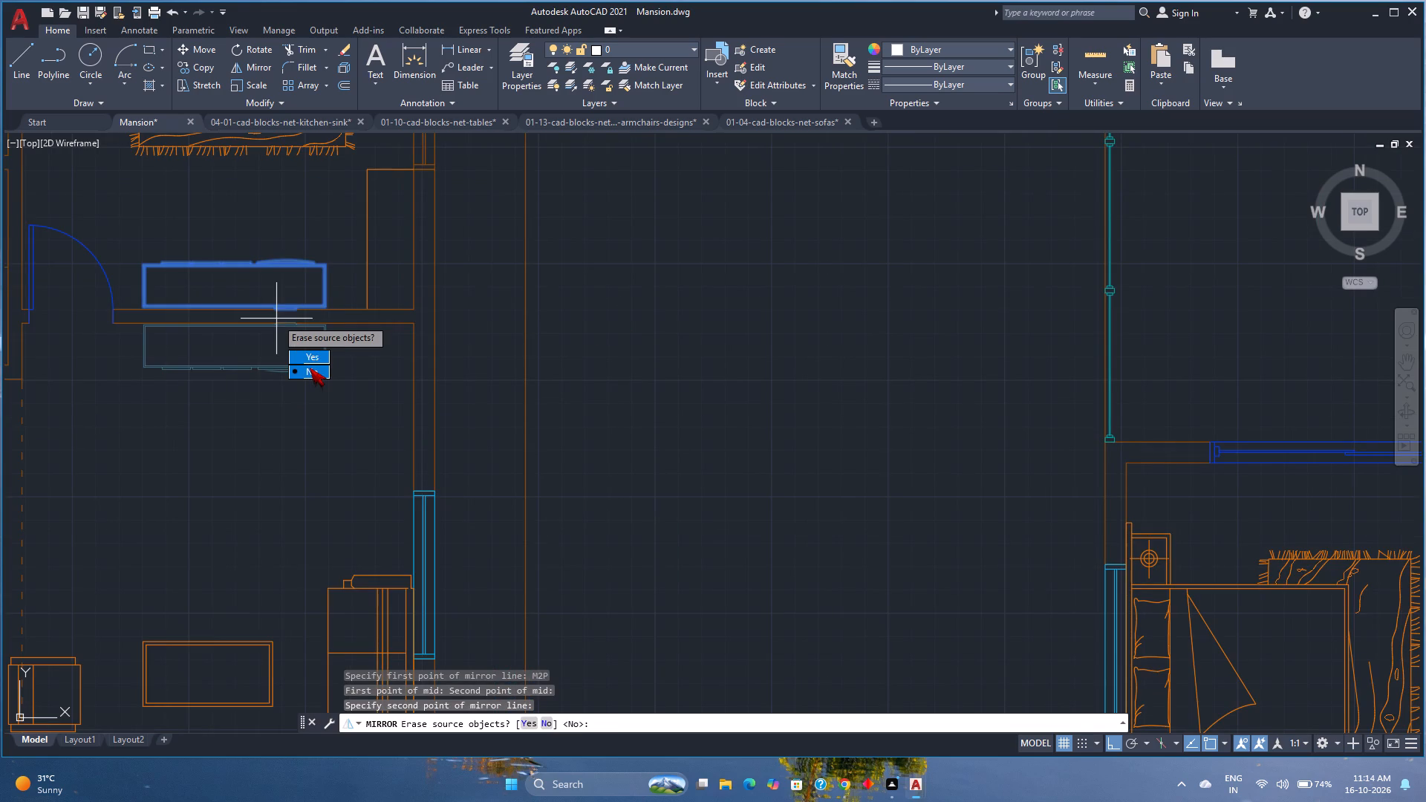
pyautogui.moveTo(310, 368); pyautogui.dragTo(276, 319)
# Scale up the mirrored TV unit in the first plan's living area freehand, from its upper-right corner beside the wall.
pyautogui.click(323, 351)
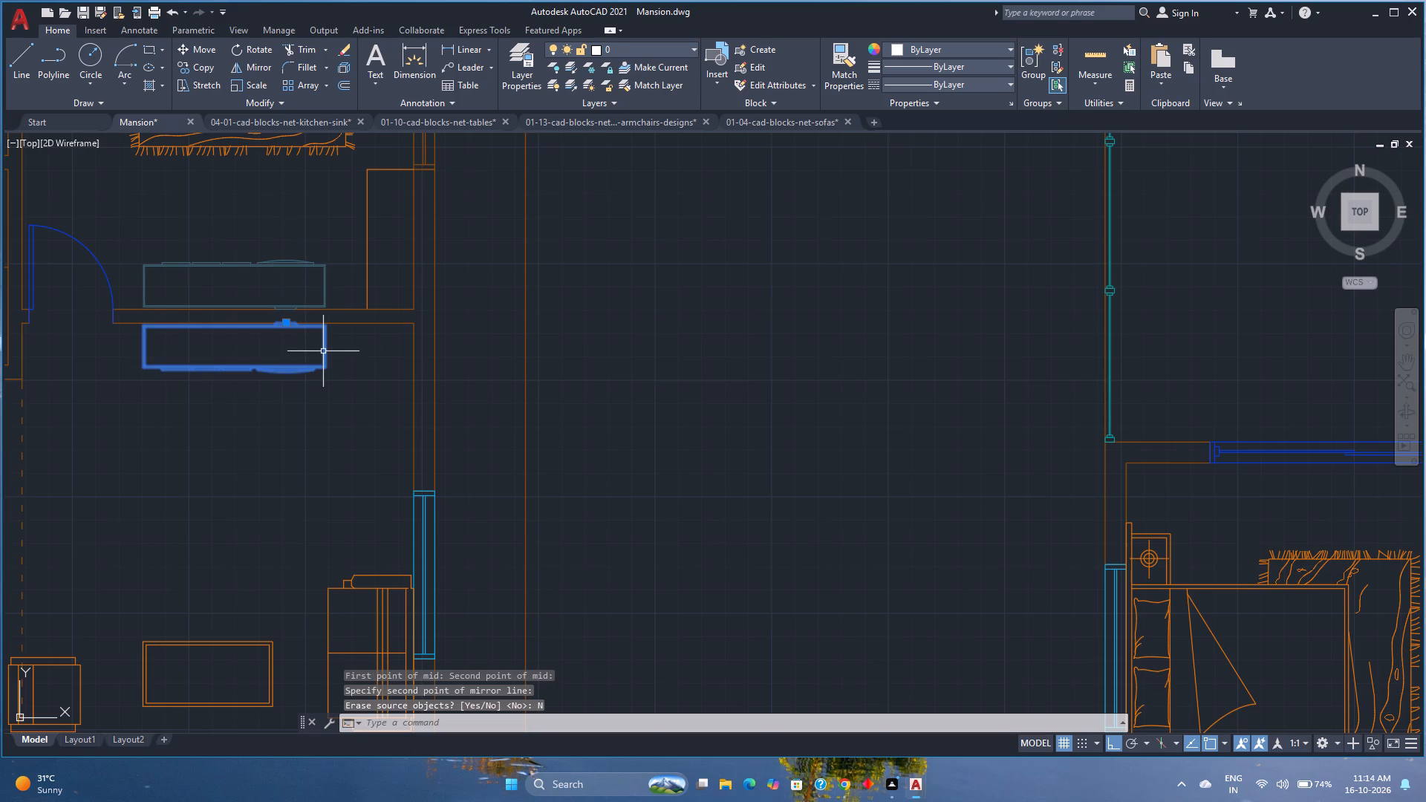
pyautogui.write('SC')
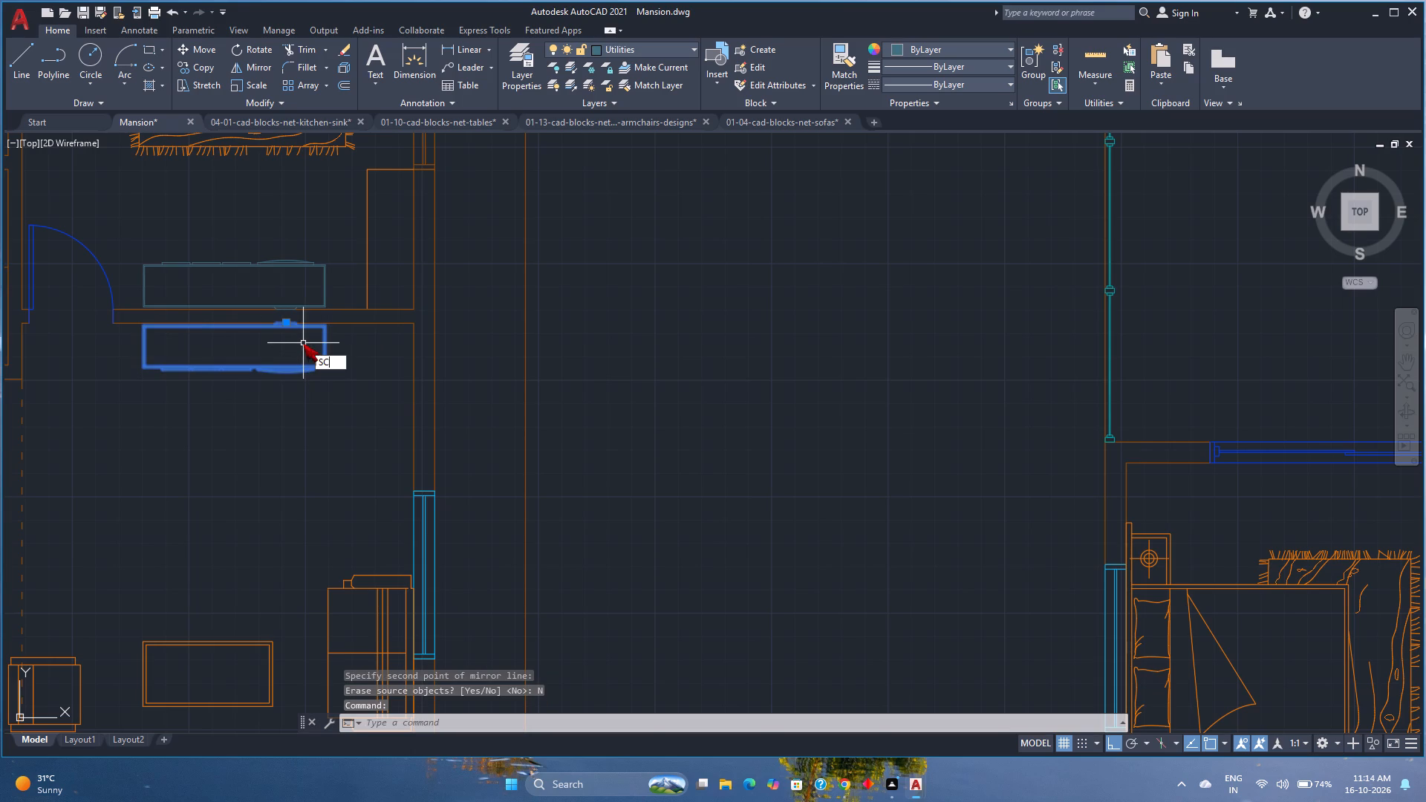
pyautogui.press('Return')
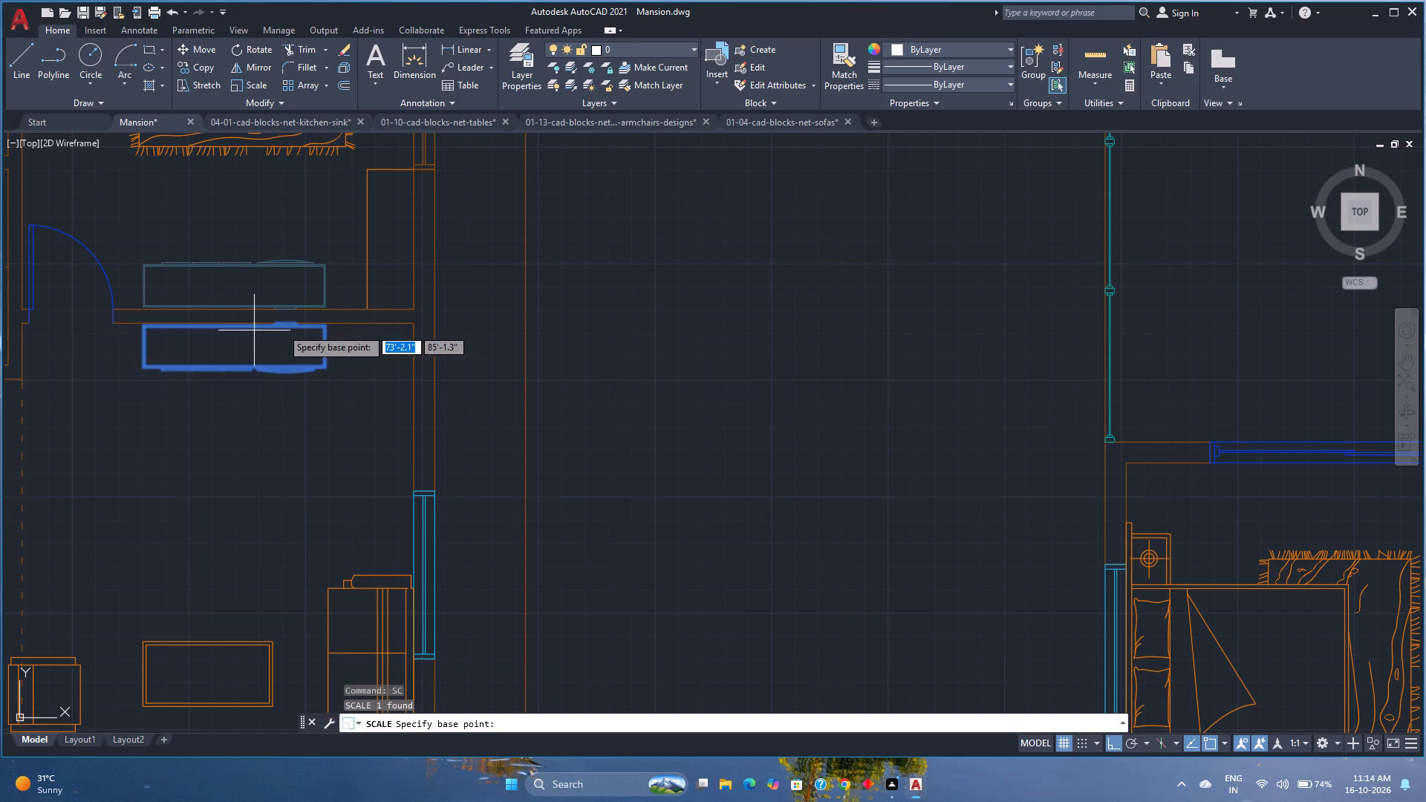
pyautogui.scroll(3, 306, 321)
pyautogui.click(360, 330)
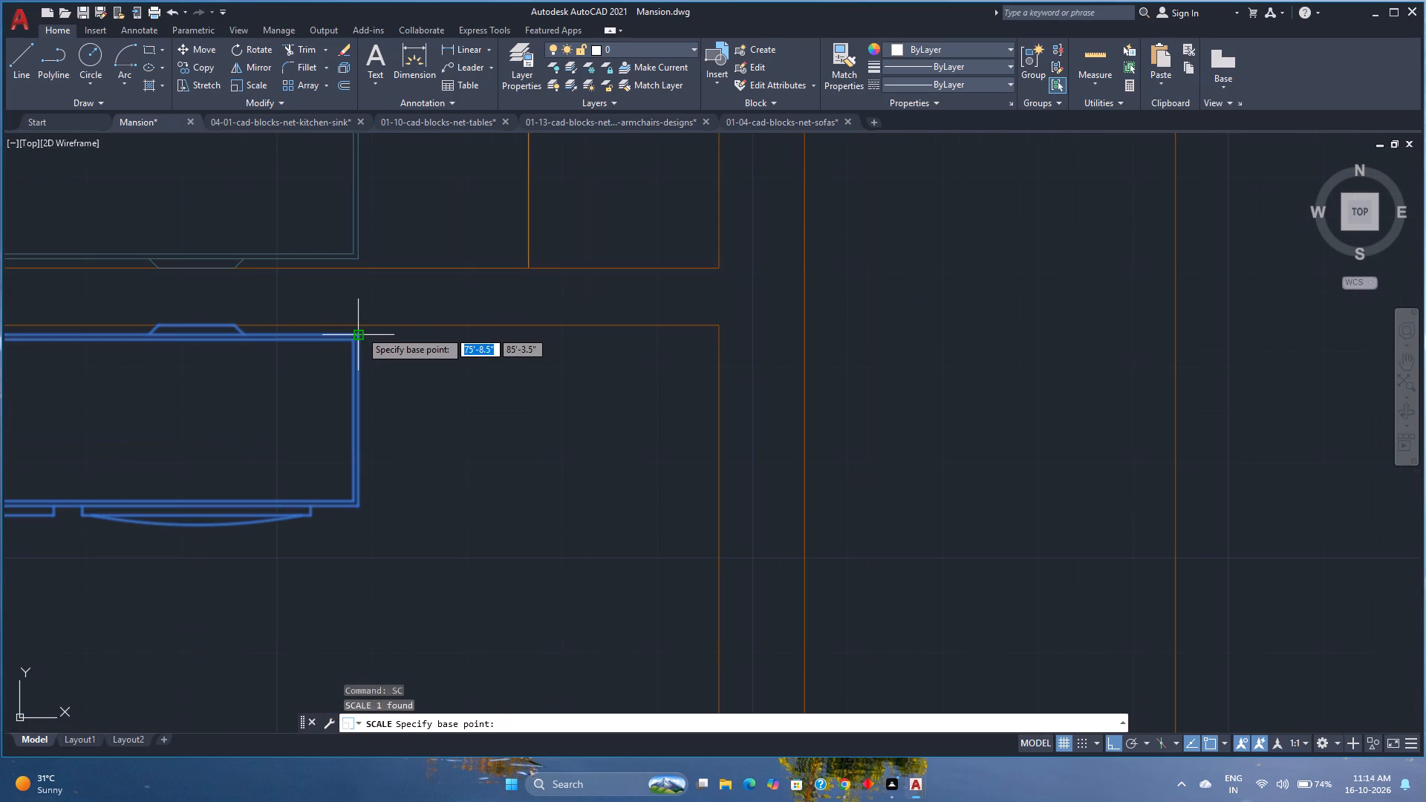
pyautogui.scroll(-3, 501, 342)
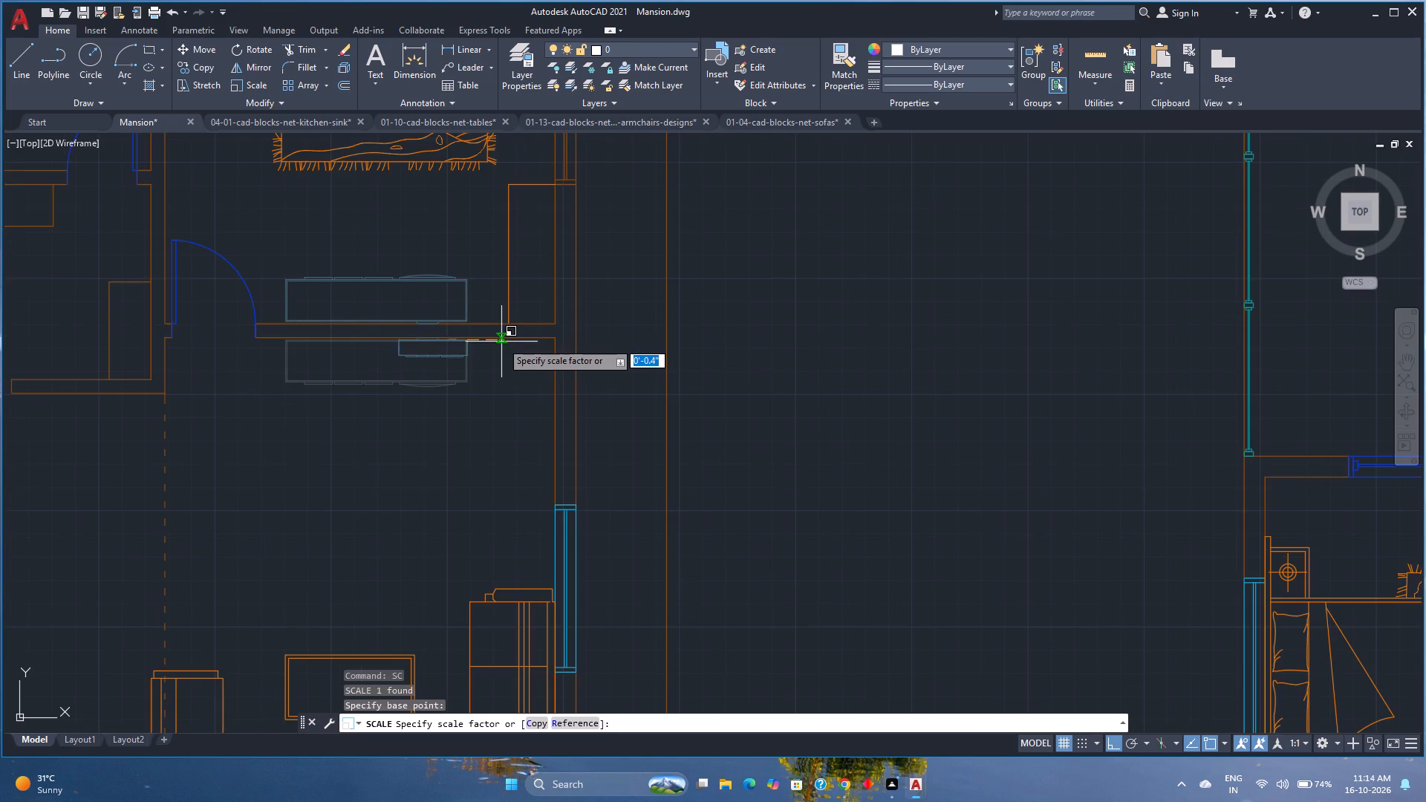
pyautogui.click(576, 321)
# Move the living area's TV unit 1'11" horizontally along the wall towards the exterior window wall.
pyautogui.click(509, 379)
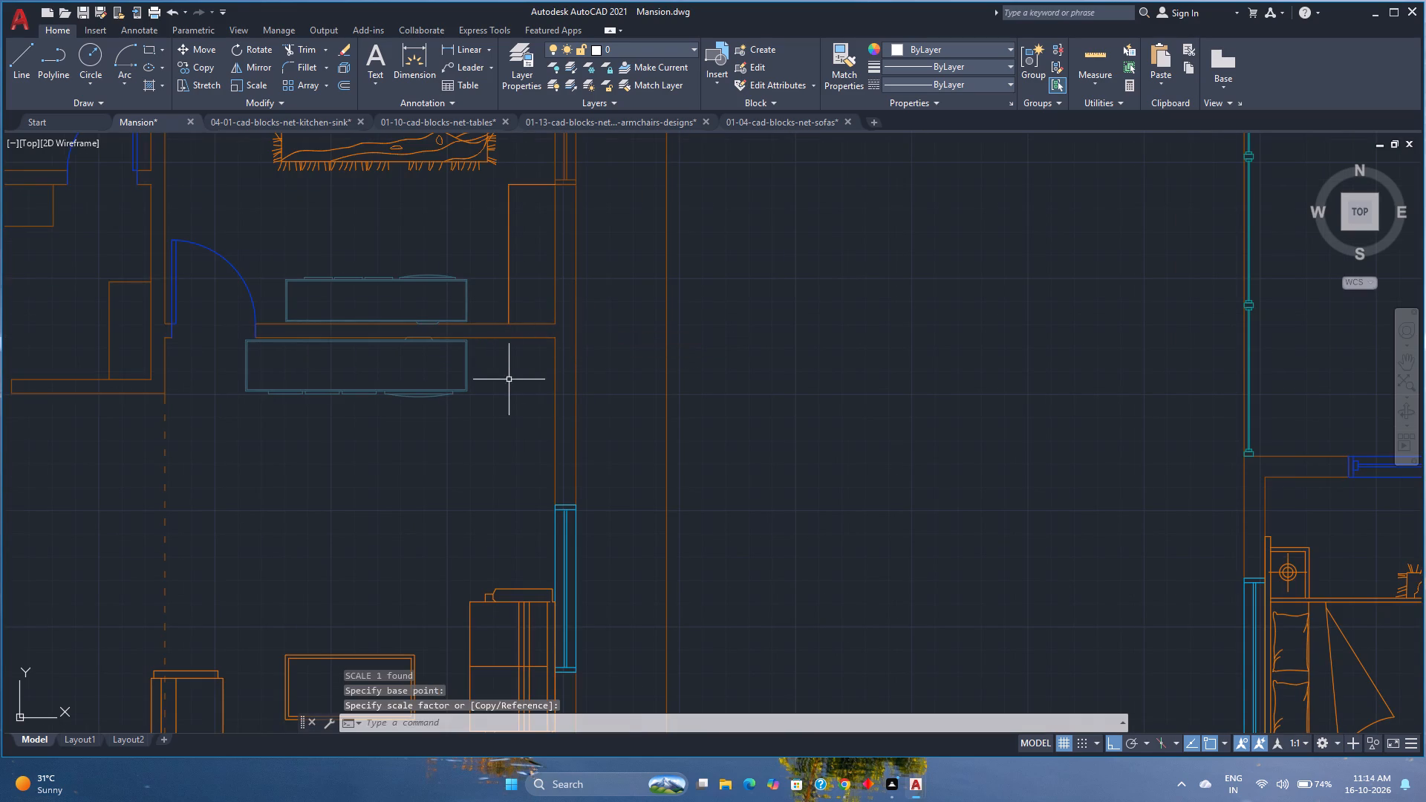
pyautogui.click(456, 374)
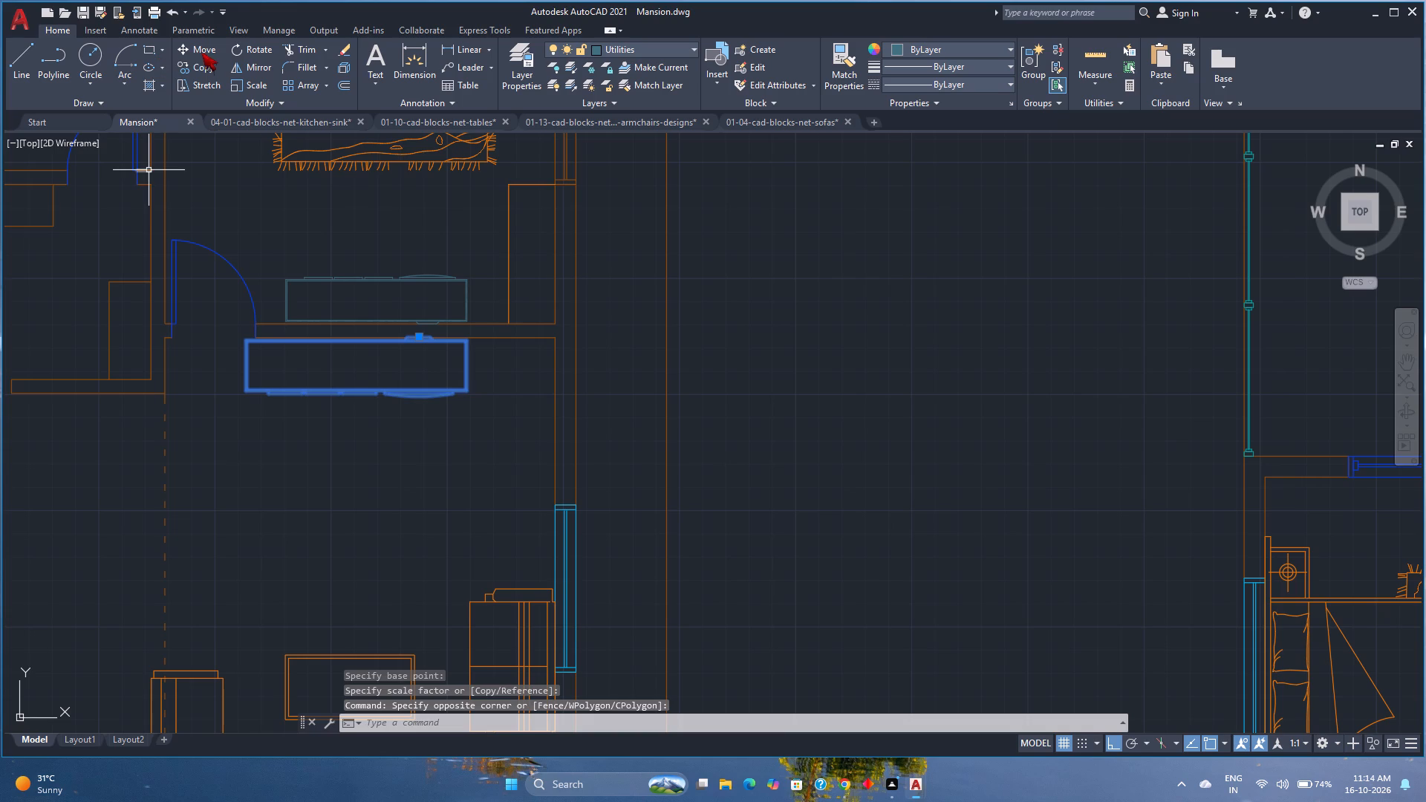
pyautogui.click(202, 52)
pyautogui.scroll(2, 451, 345)
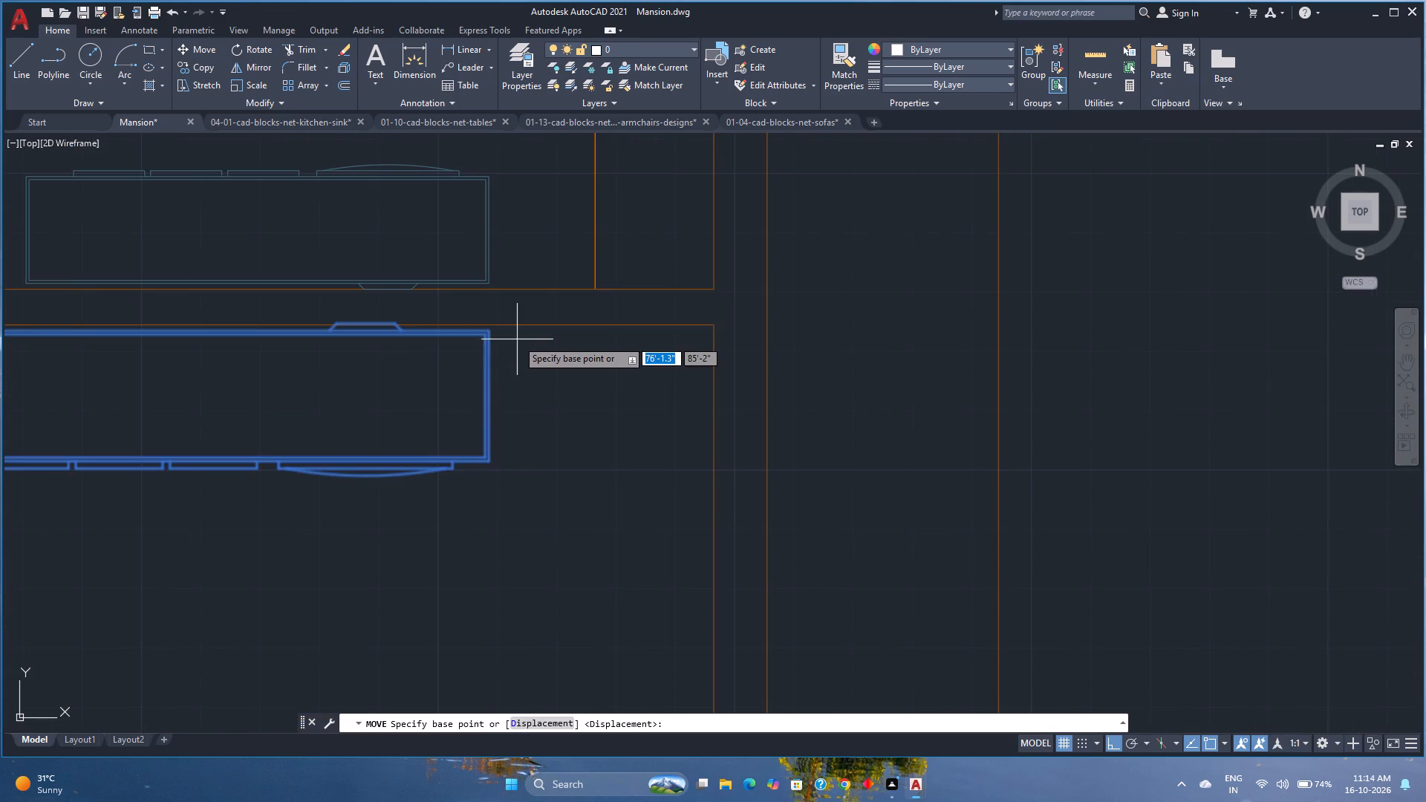
pyautogui.scroll(2, 498, 324)
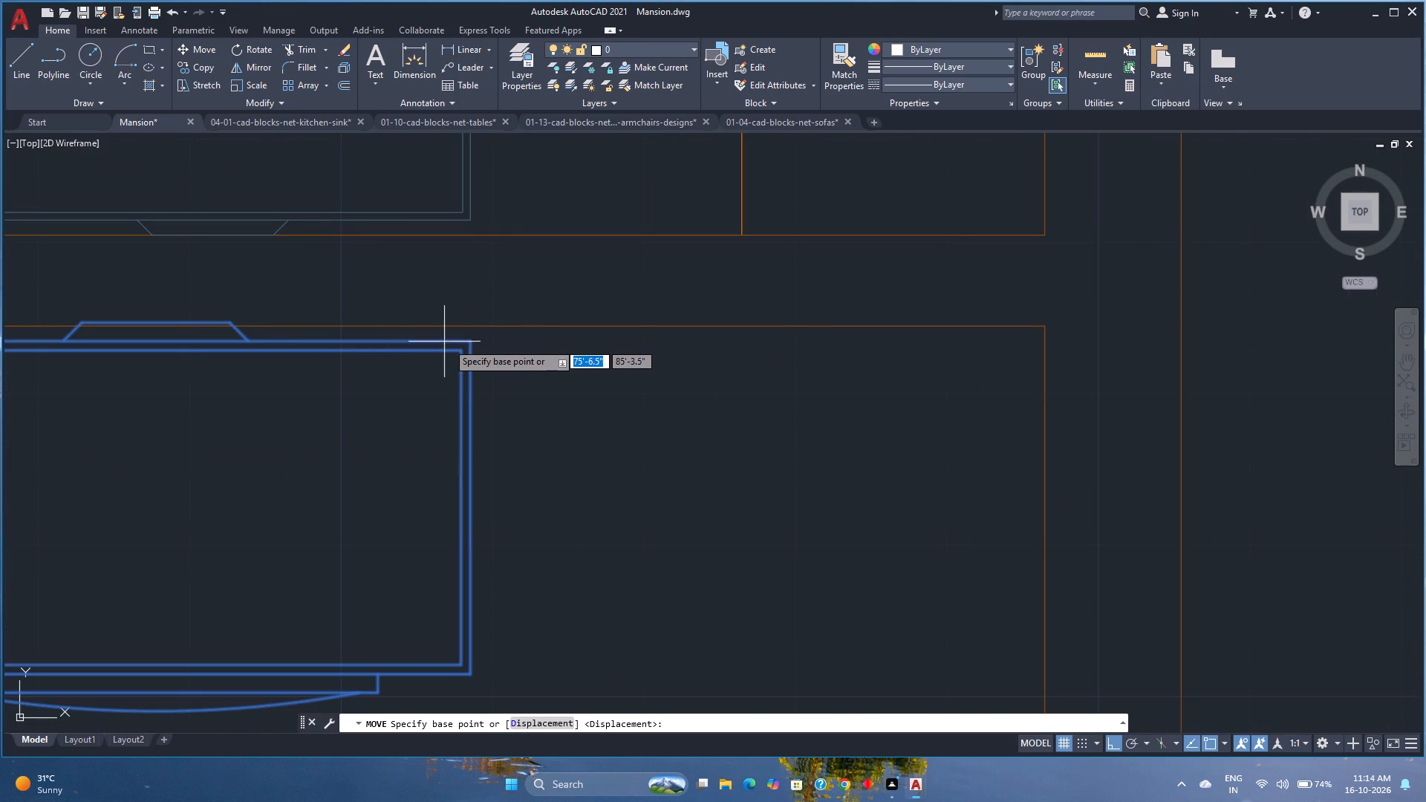
pyautogui.click(468, 343)
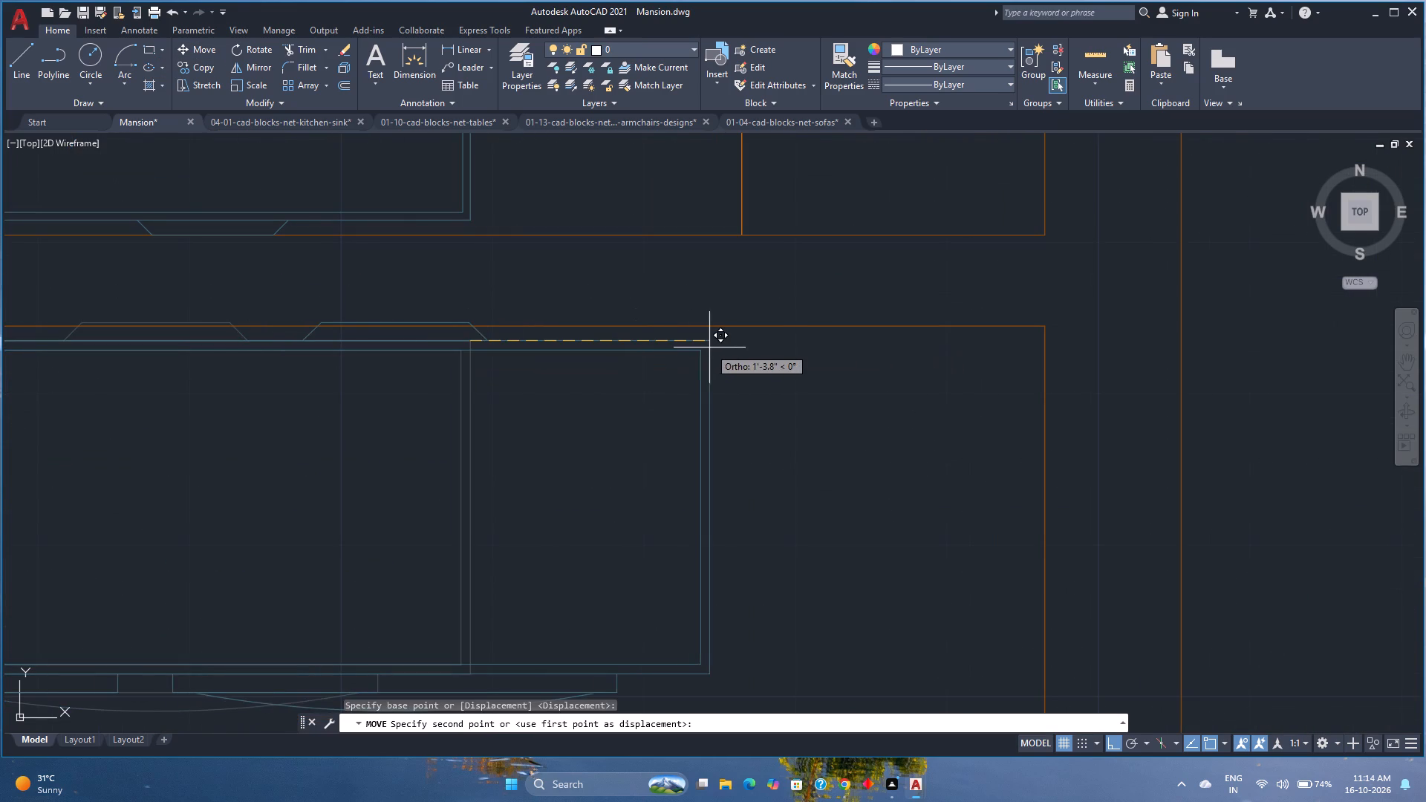
pyautogui.scroll(-2, 787, 351)
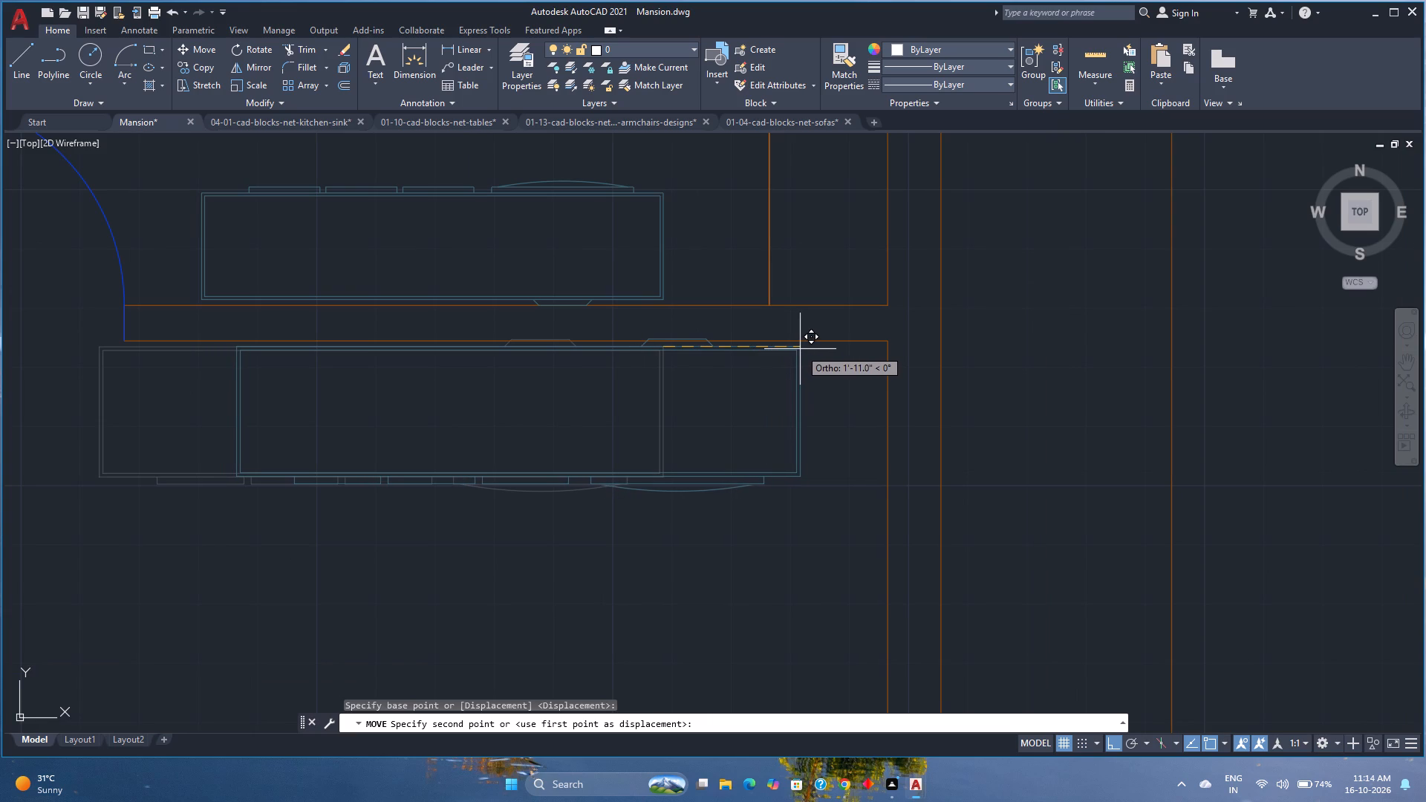
pyautogui.write('1\'11"')
pyautogui.press('Return')
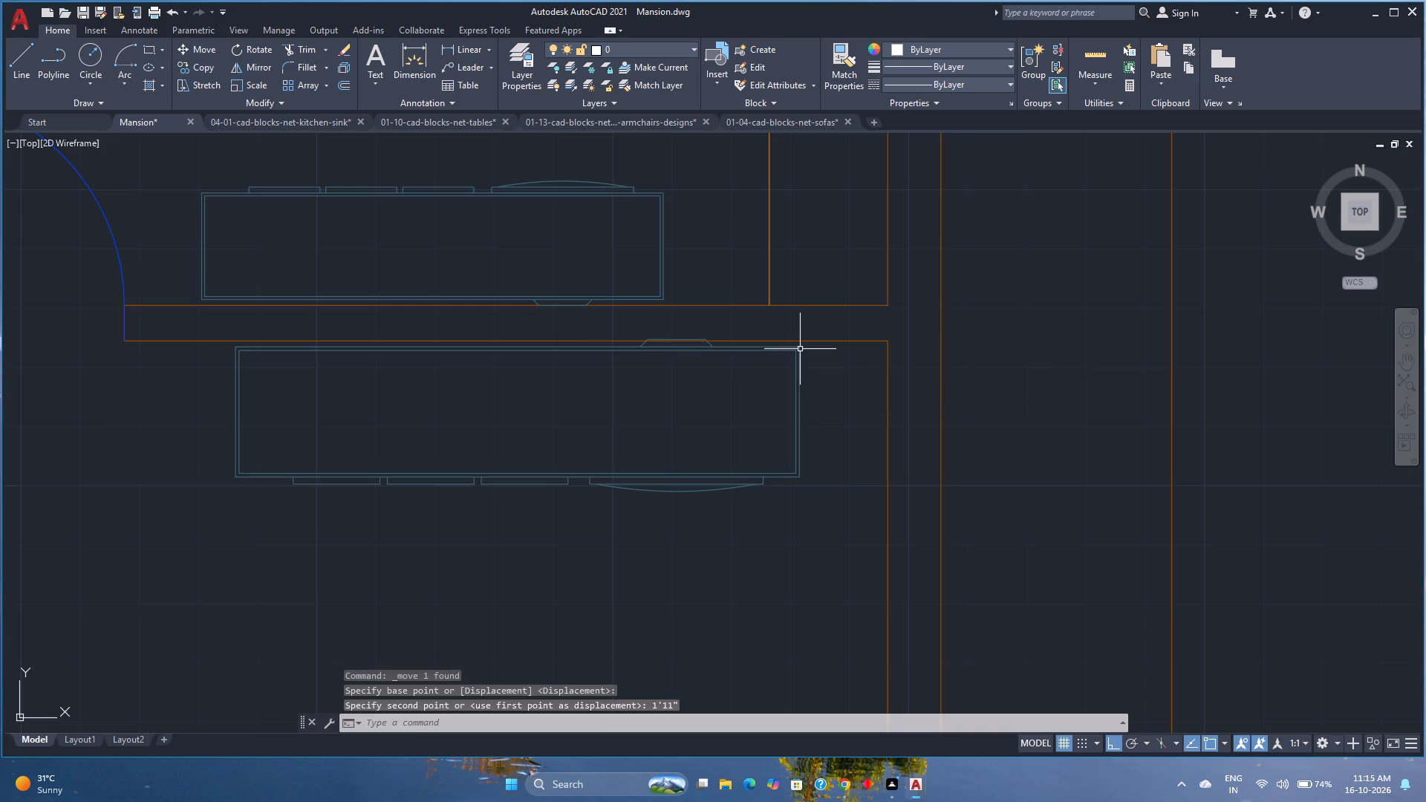
# Save the drawing.
pyautogui.scroll(-2, 781, 379)
pyautogui.scroll(-2, 730, 459)
pyautogui.moveTo(730, 459); pyautogui.dragTo(695, 437, button='middle')
pyautogui.hotkey('ctrl', 's')
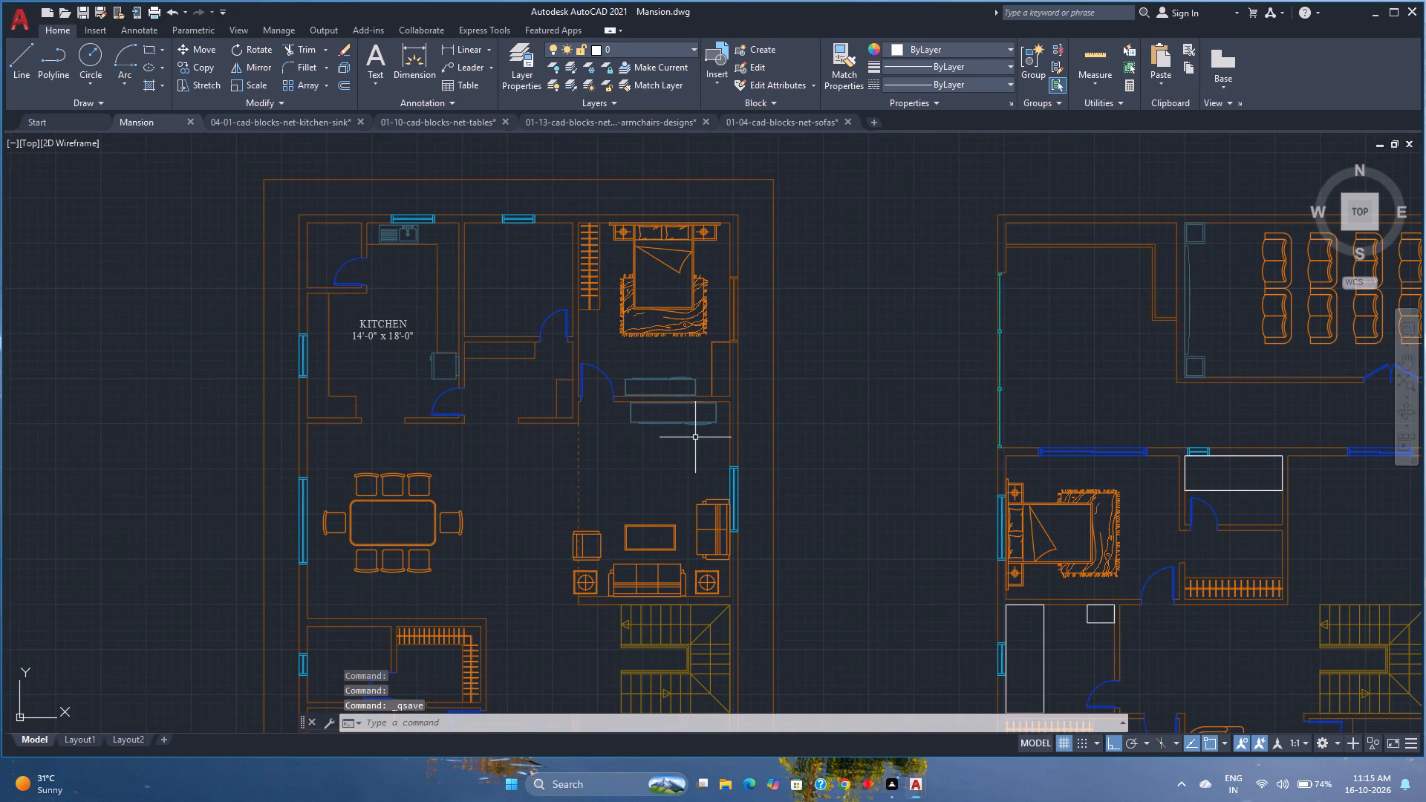
# Copy the KITCHEN label with its dimensions into the small corner room beside the kitchen sink, with Ortho off.
pyautogui.moveTo(659, 500); pyautogui.dragTo(625, 445, button='middle')
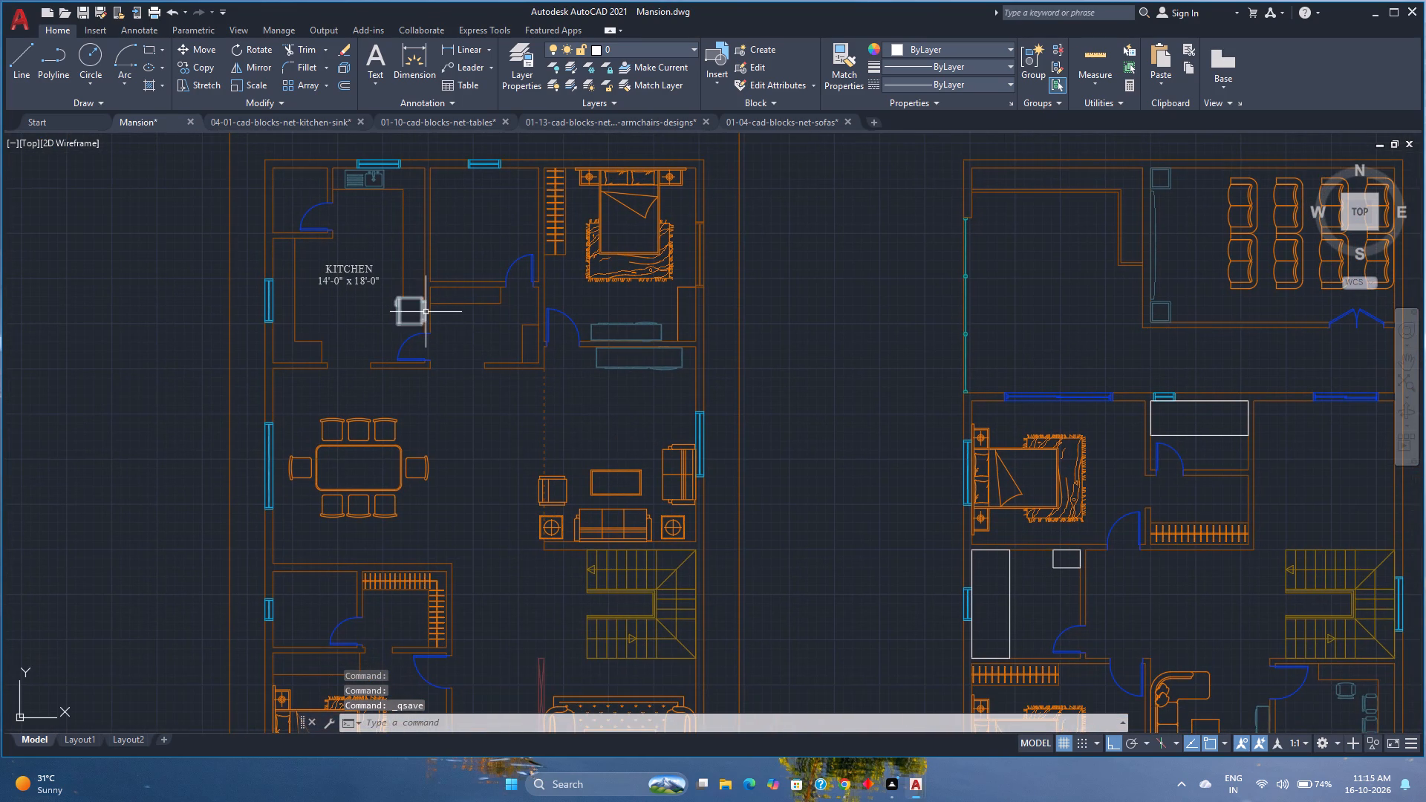
pyautogui.scroll(3, 344, 276)
pyautogui.moveTo(344, 276); pyautogui.dragTo(446, 433, button='middle')
pyautogui.scroll(-2, 446, 433)
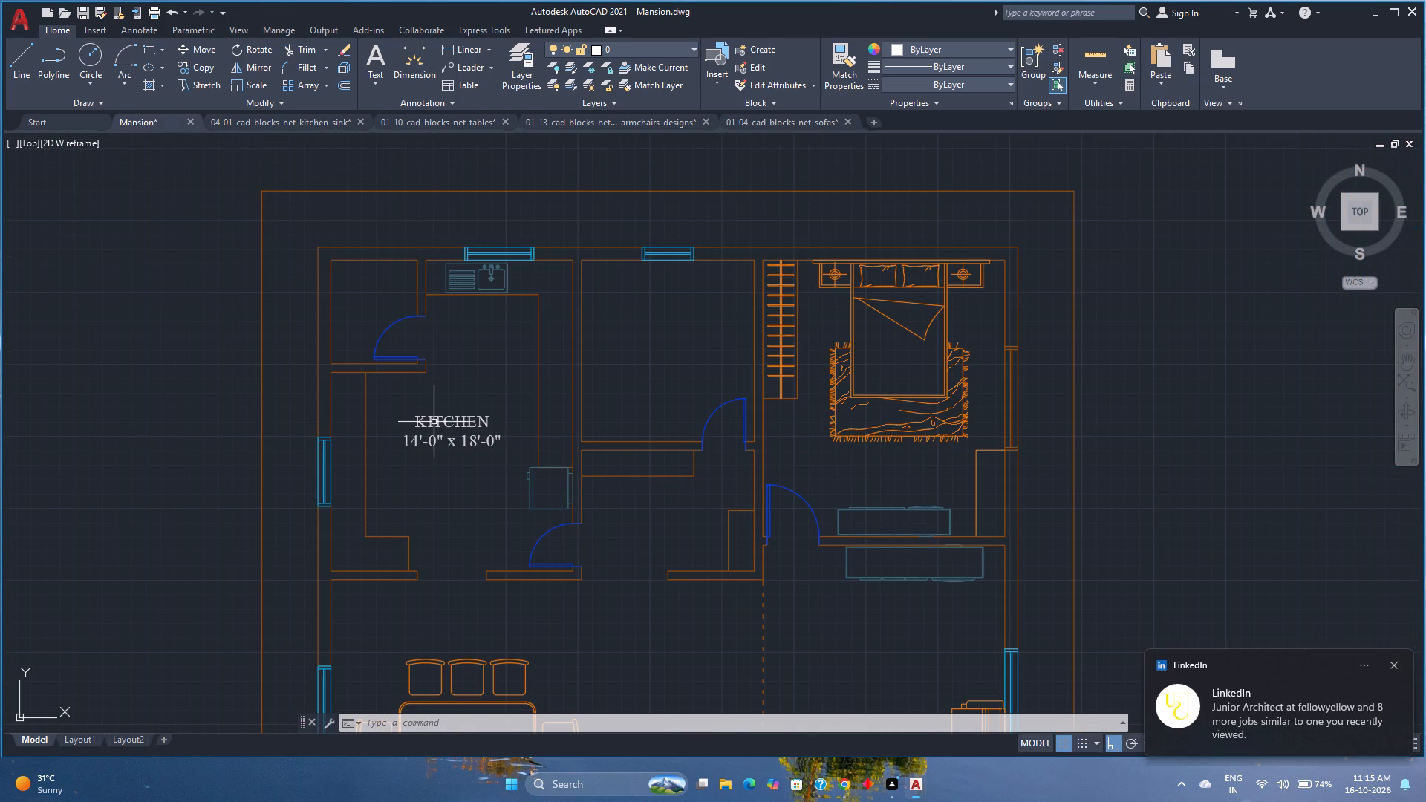
pyautogui.click(429, 427)
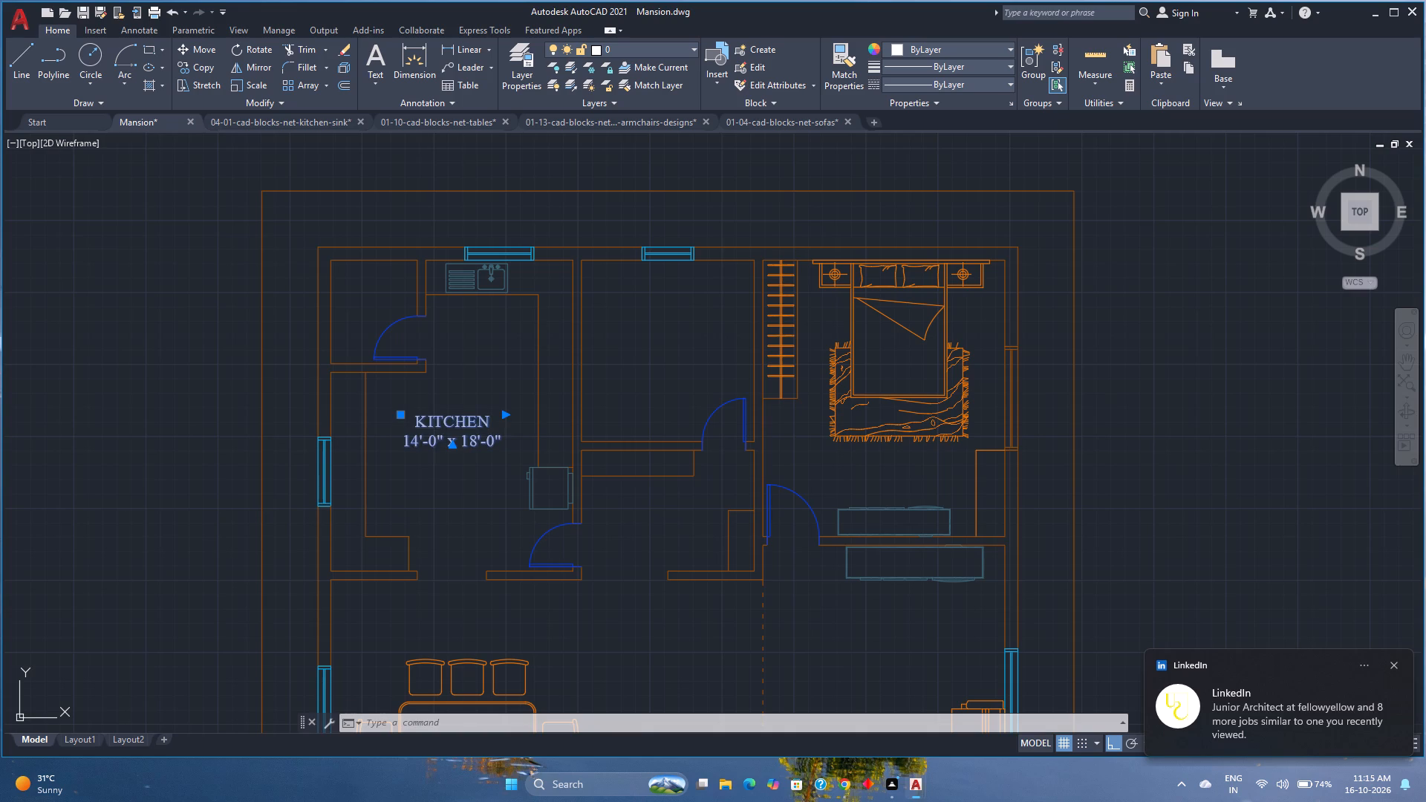
pyautogui.click(205, 65)
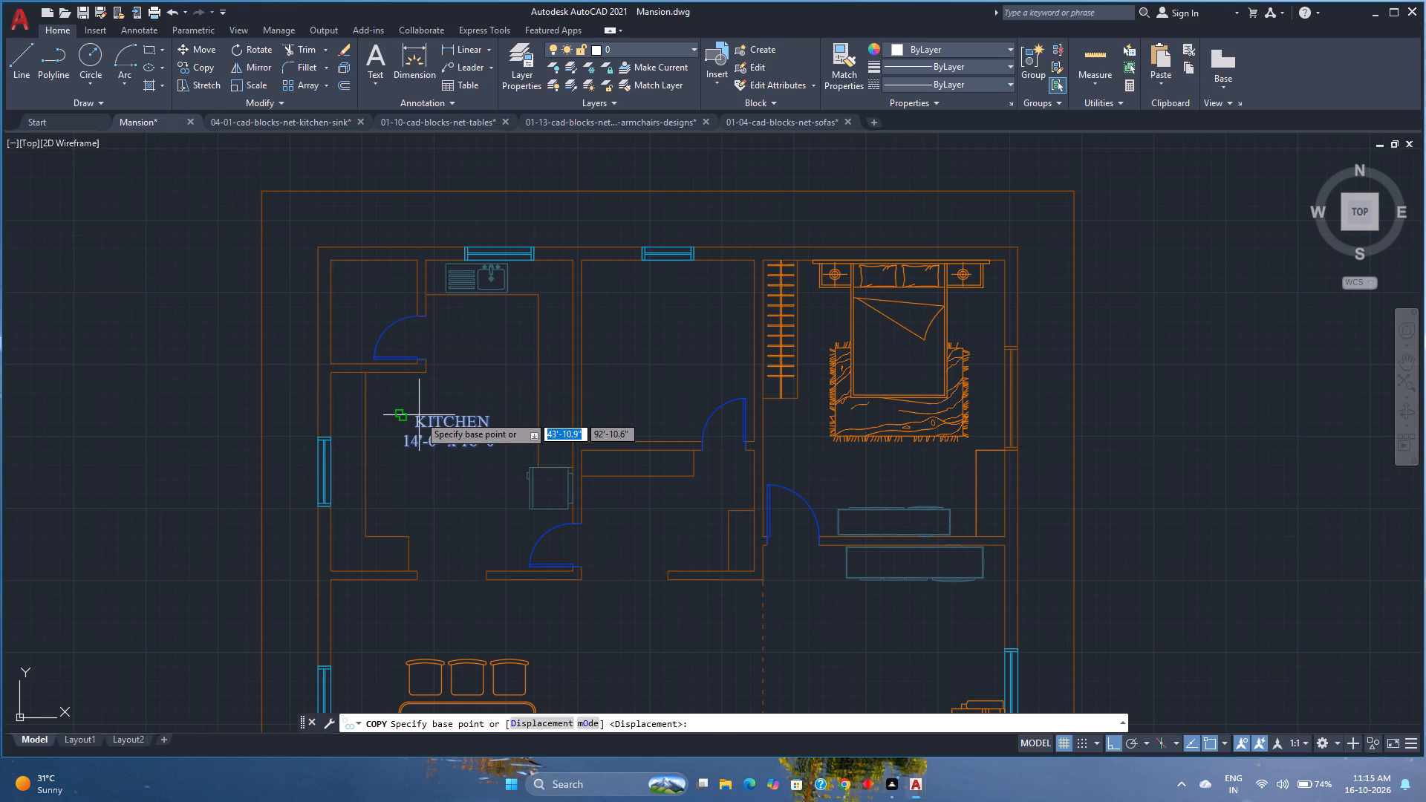
pyautogui.click(419, 415)
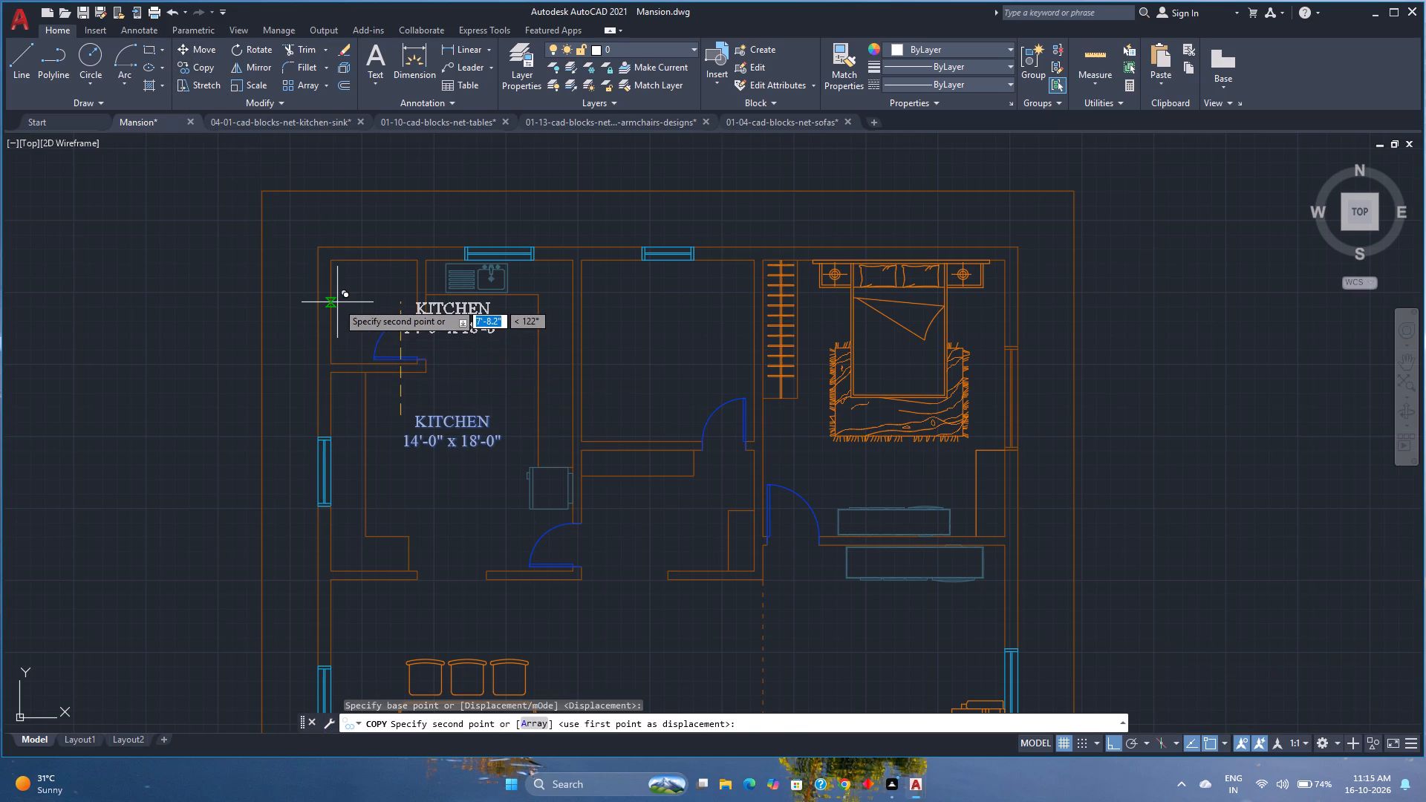
pyautogui.press('F8')
pyautogui.scroll(2, 338, 302)
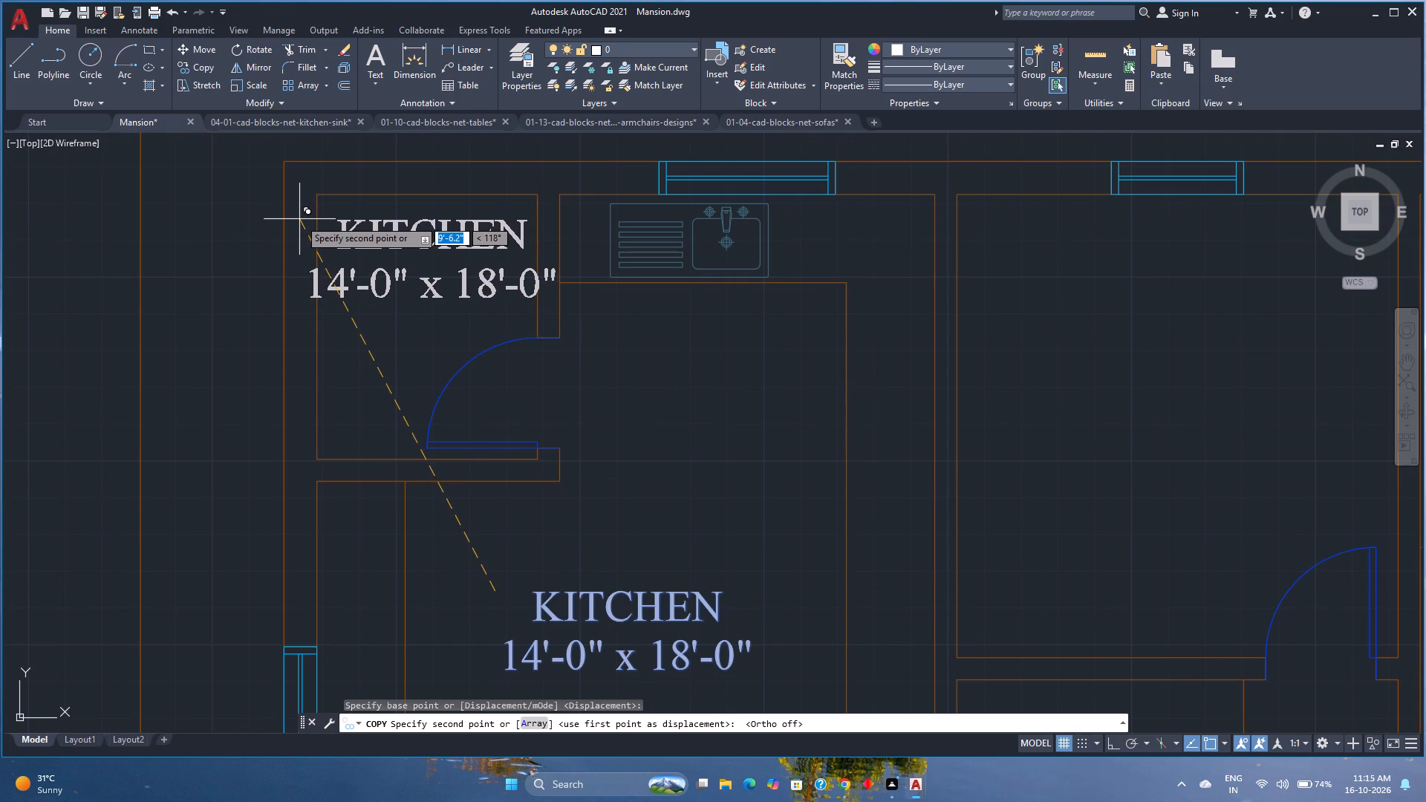
pyautogui.click(299, 219)
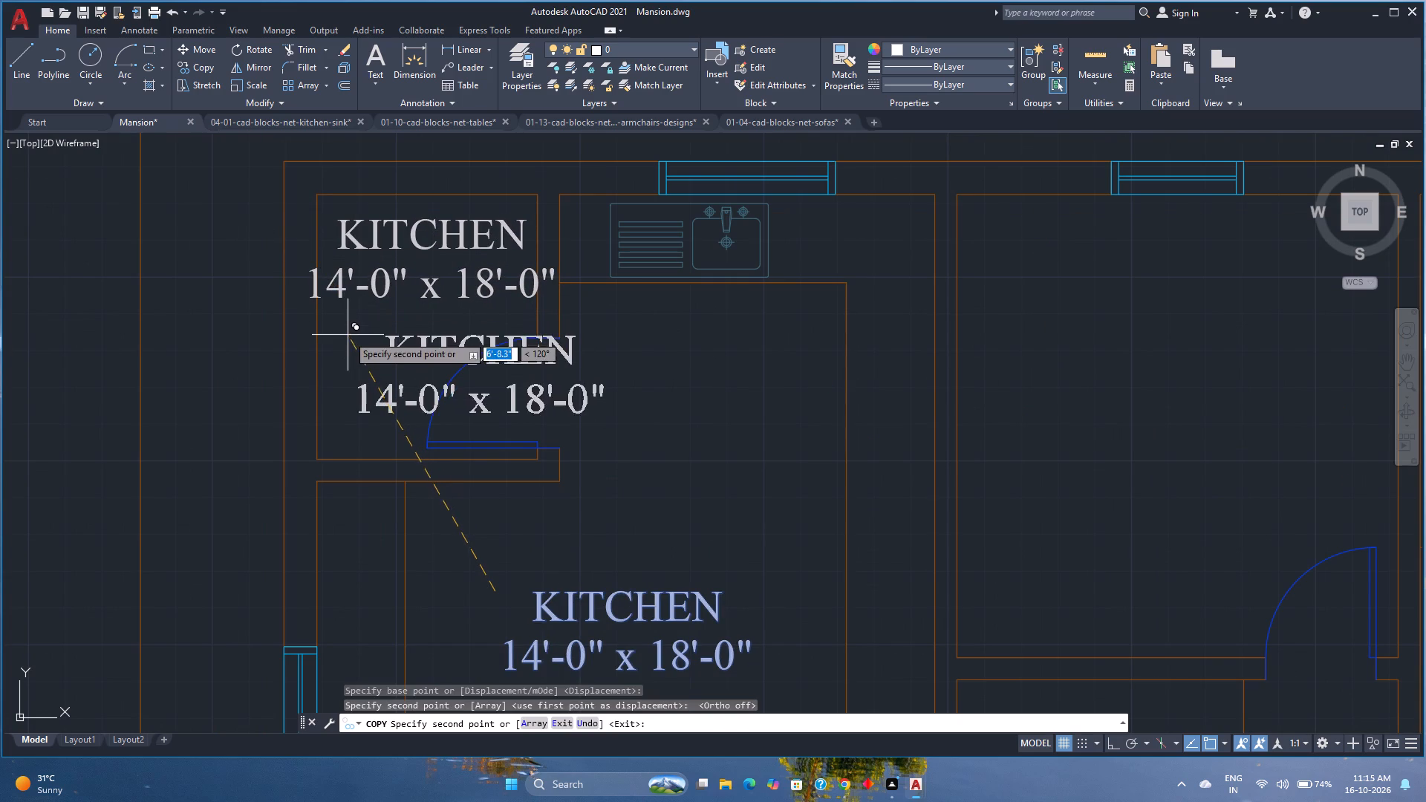
pyautogui.press('Escape')
# Set the copied label's text height to 6" and replace its whole text with PANTRY.
pyautogui.doubleClick(375, 287)
pyautogui.hotkey('ctrl', 'a')
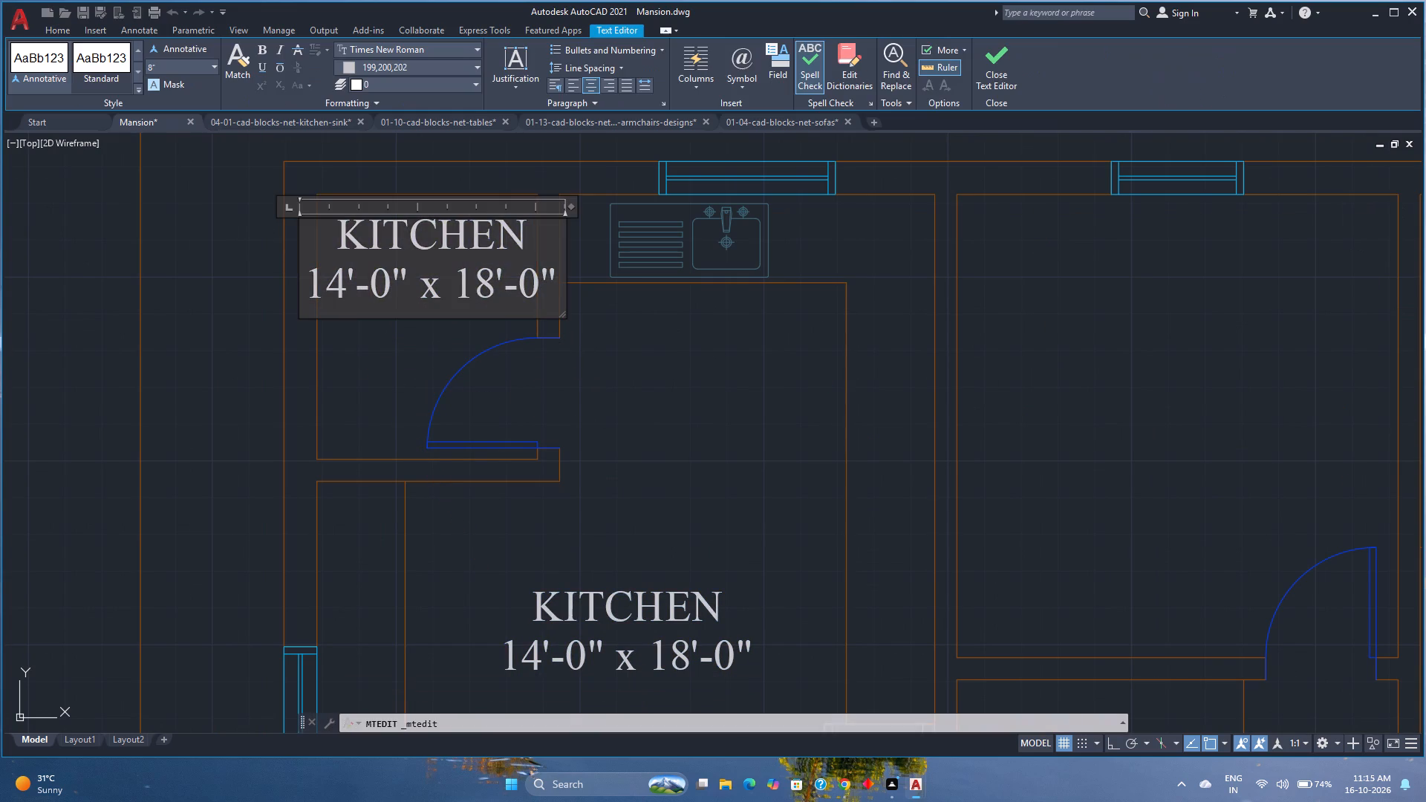
pyautogui.doubleClick(166, 65)
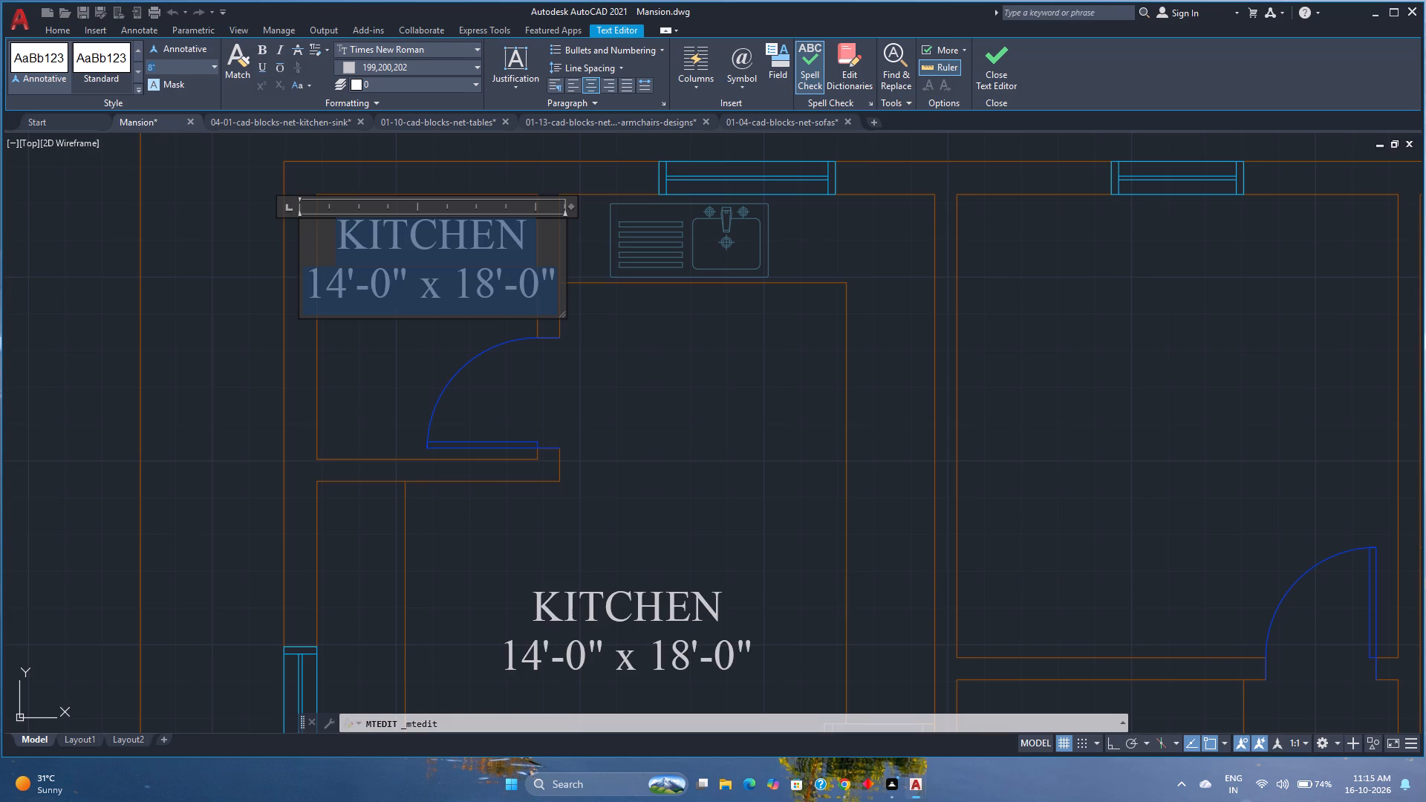
pyautogui.write('6"')
pyautogui.press('Return')
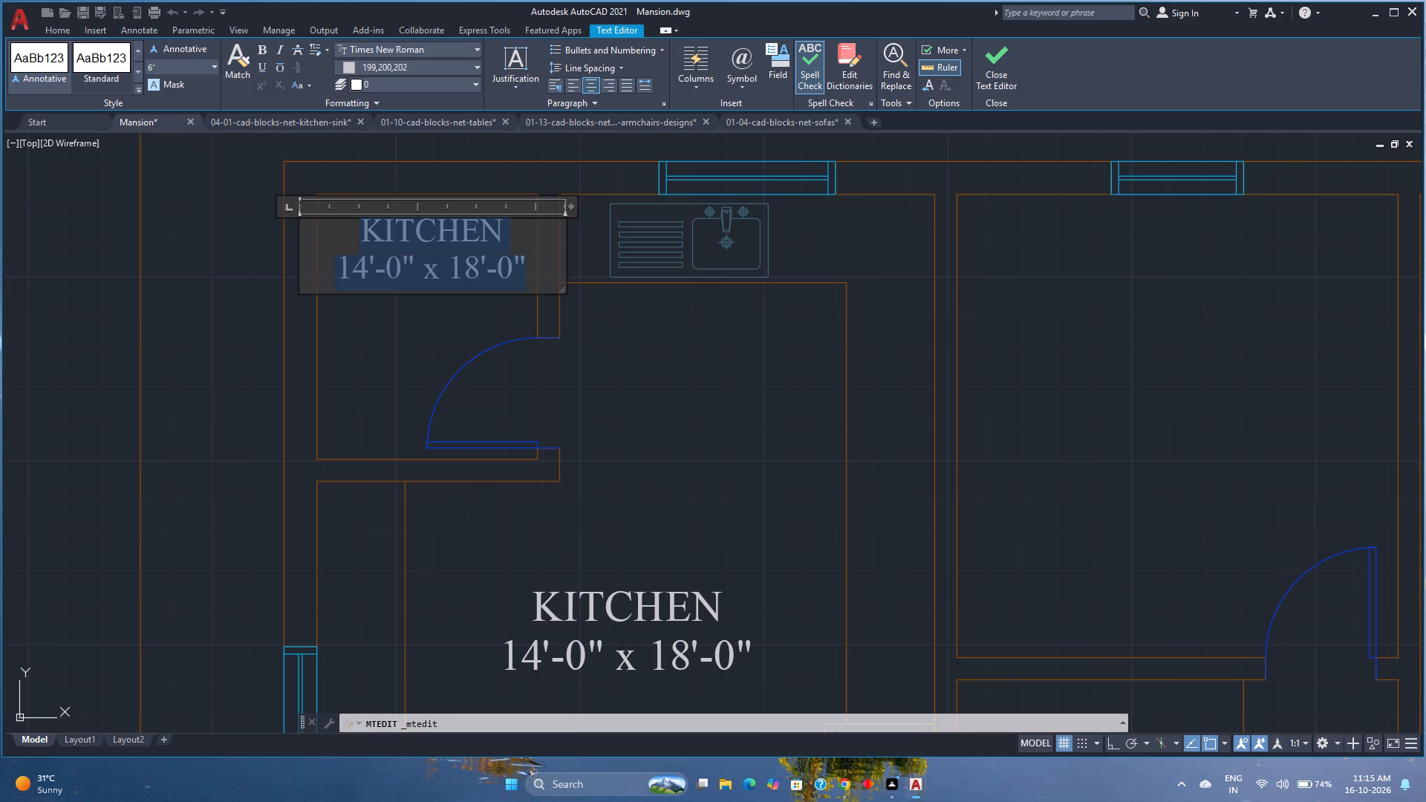
pyautogui.hotkey('shift', 'p')
pyautogui.press('BackSpace')
pyautogui.write('PANTRY')
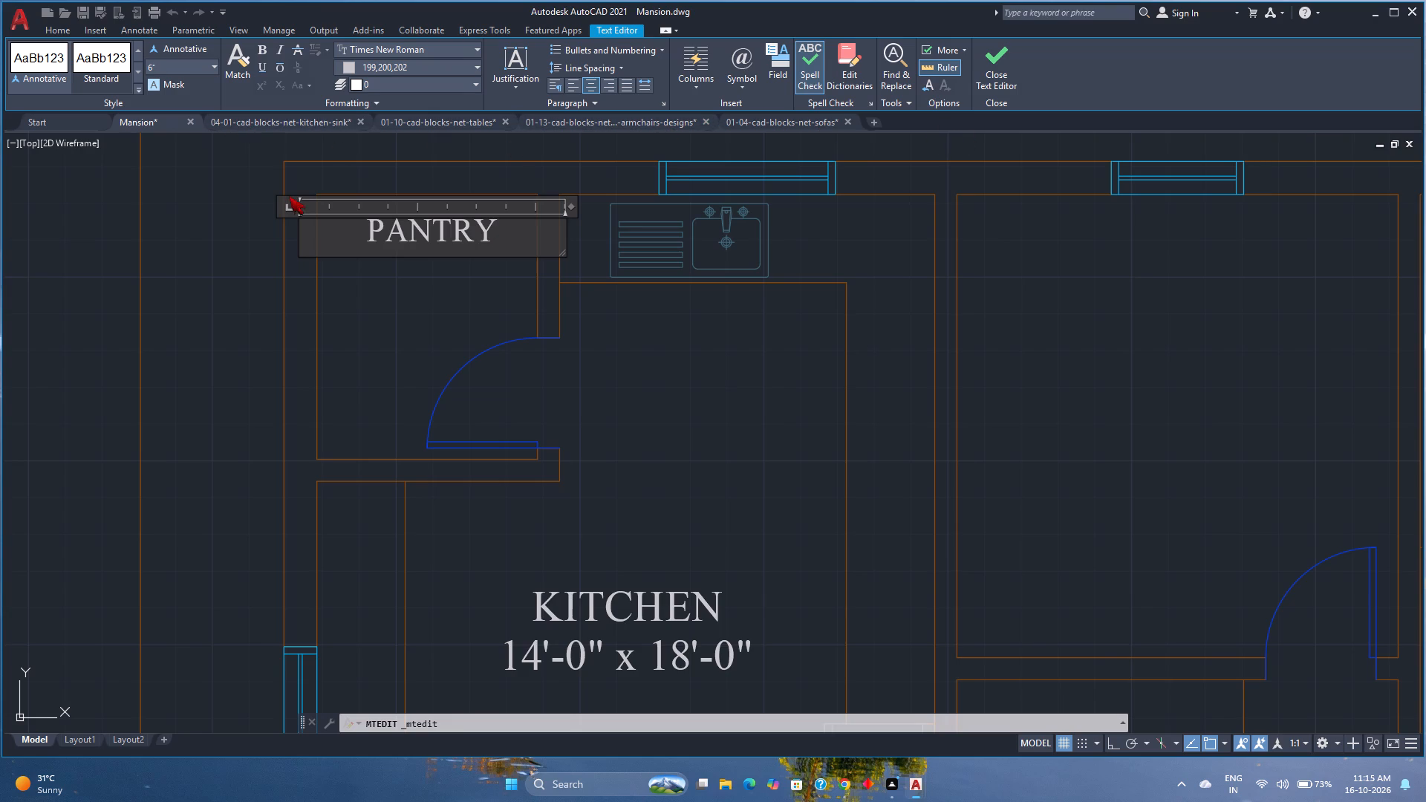
# Set the PANTRY label's text height to 8" and finish the text edit.
pyautogui.moveTo(501, 241); pyautogui.dragTo(365, 238)
pyautogui.moveTo(365, 238); pyautogui.dragTo(360, 238)
pyautogui.doubleClick(178, 66)
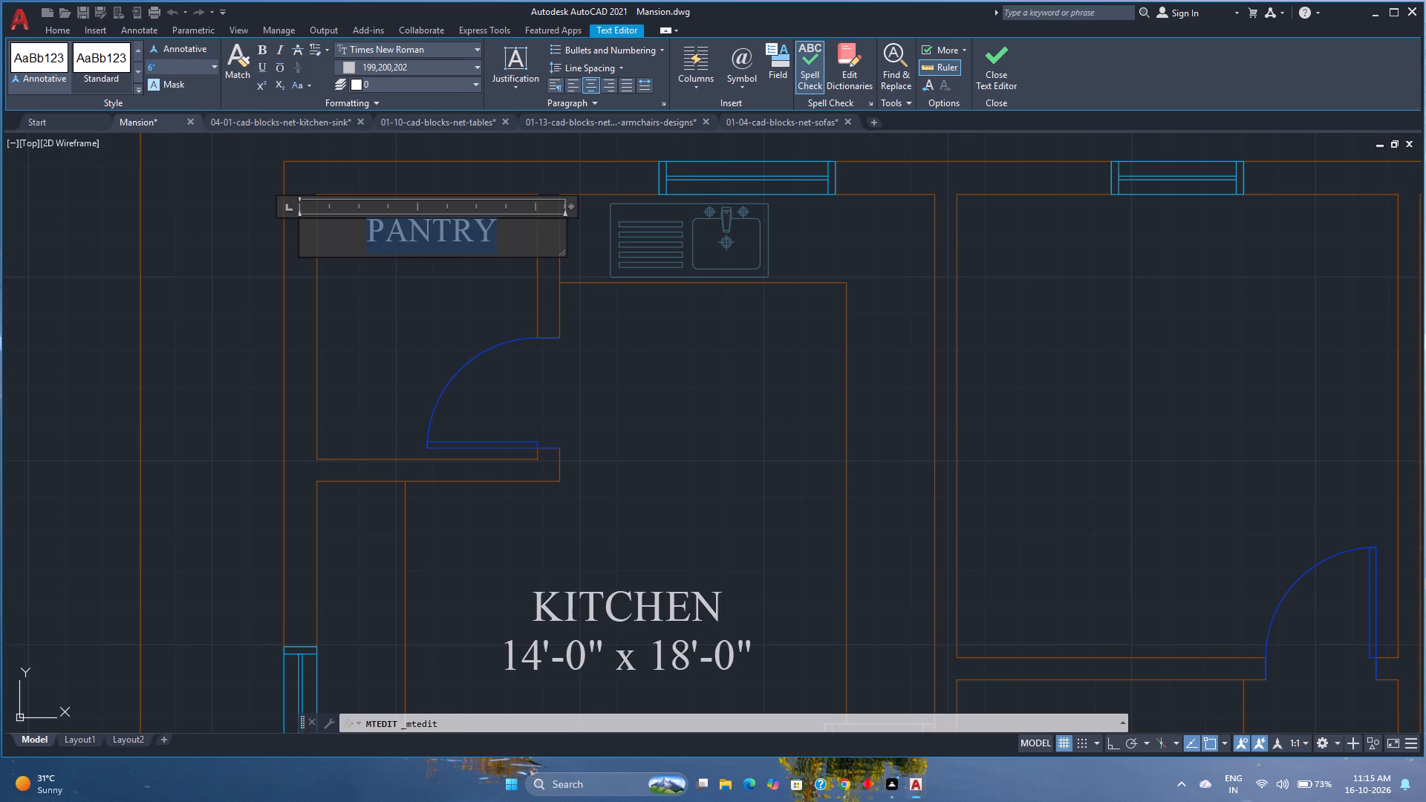
pyautogui.write('8"')
pyautogui.press('Return')
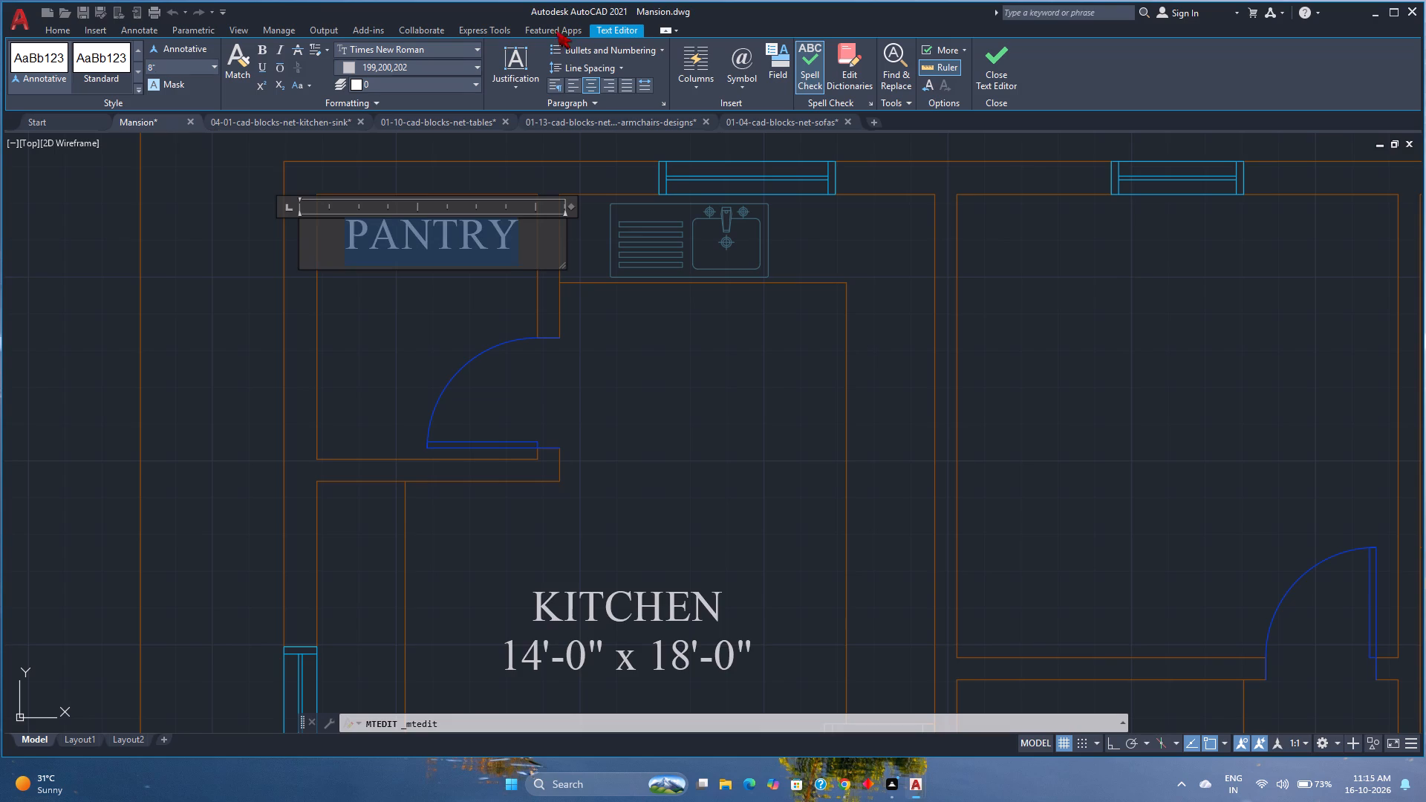
pyautogui.click(991, 68)
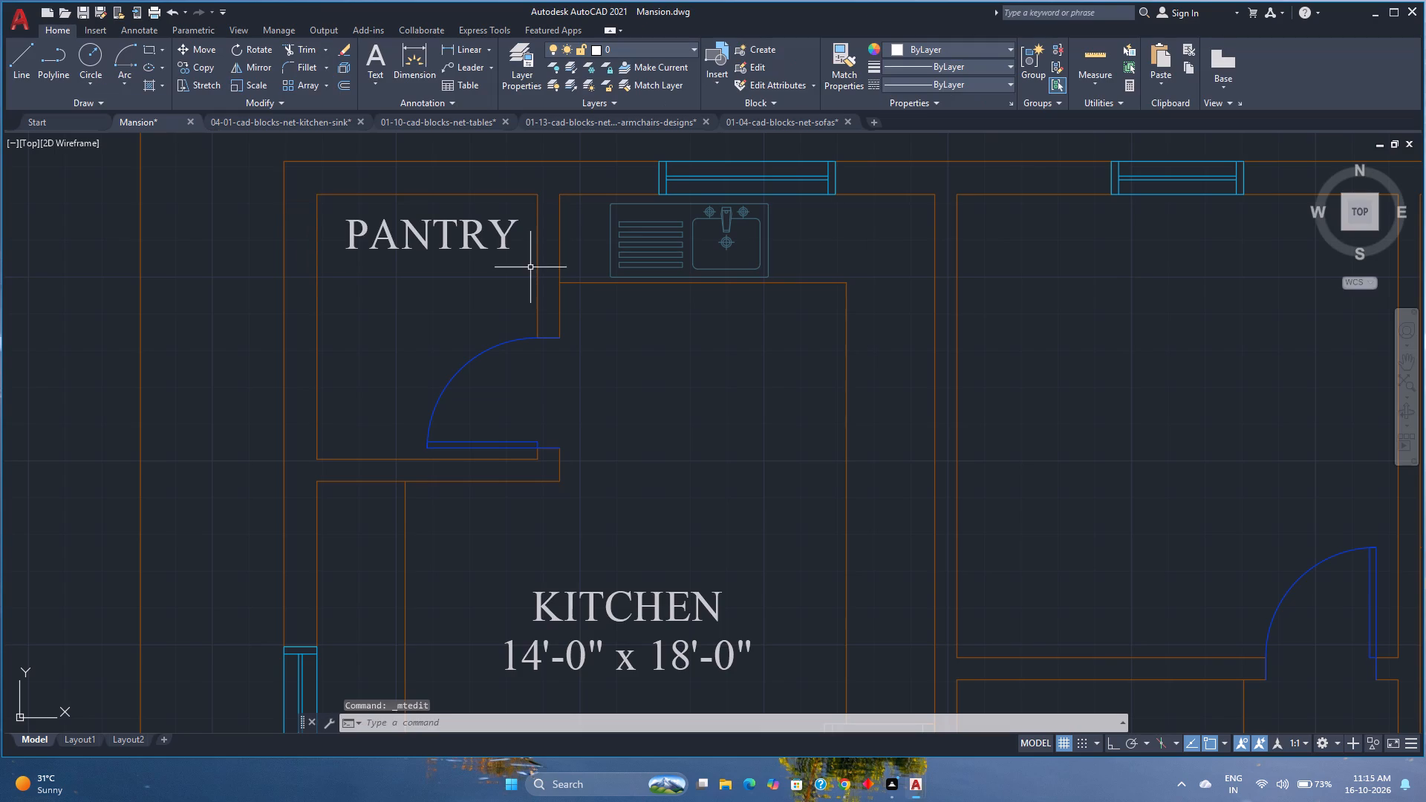
# Narrow the PANTRY label's text box to fit the room and move the label to the middle of the pantry, above the door swing.
pyautogui.click(448, 225)
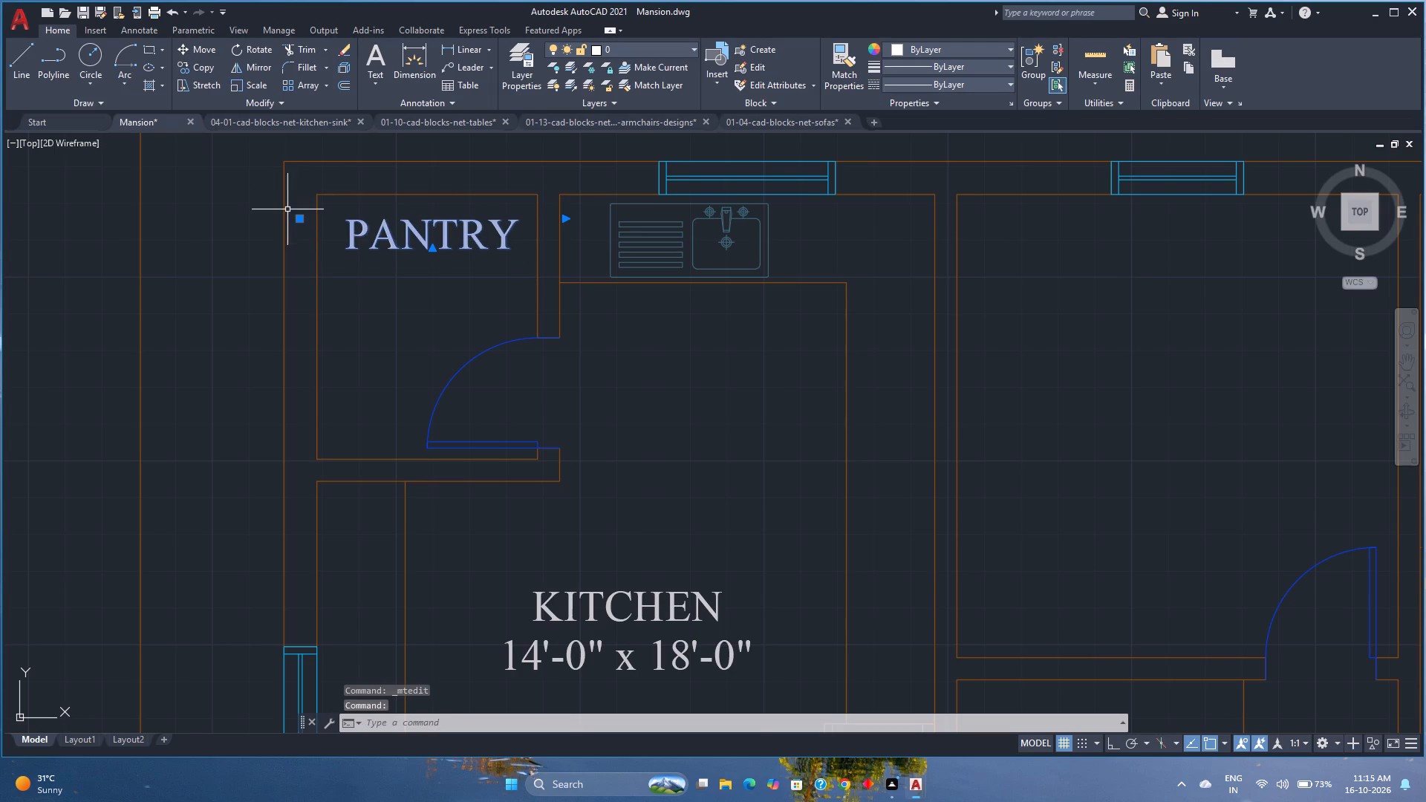
pyautogui.click(566, 221)
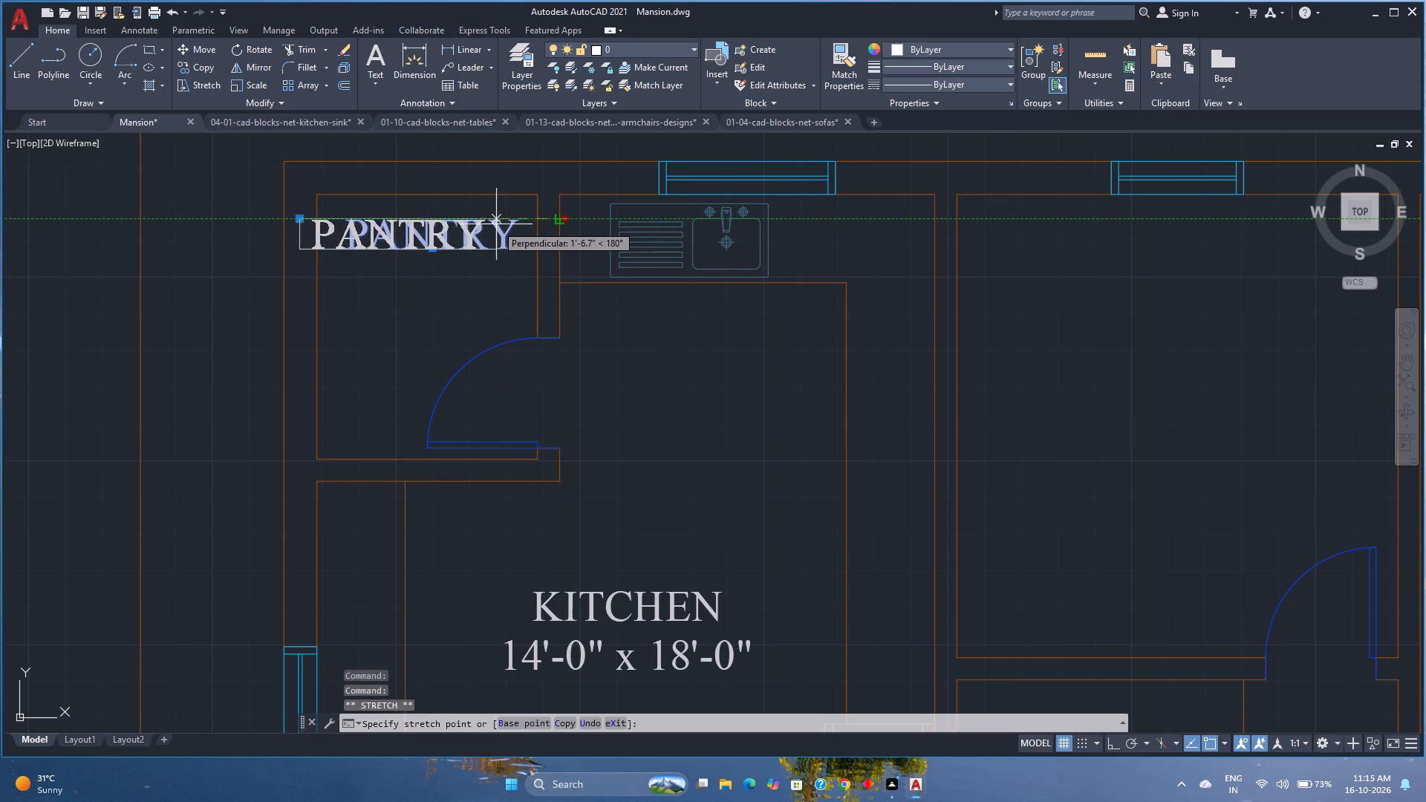
pyautogui.click(507, 224)
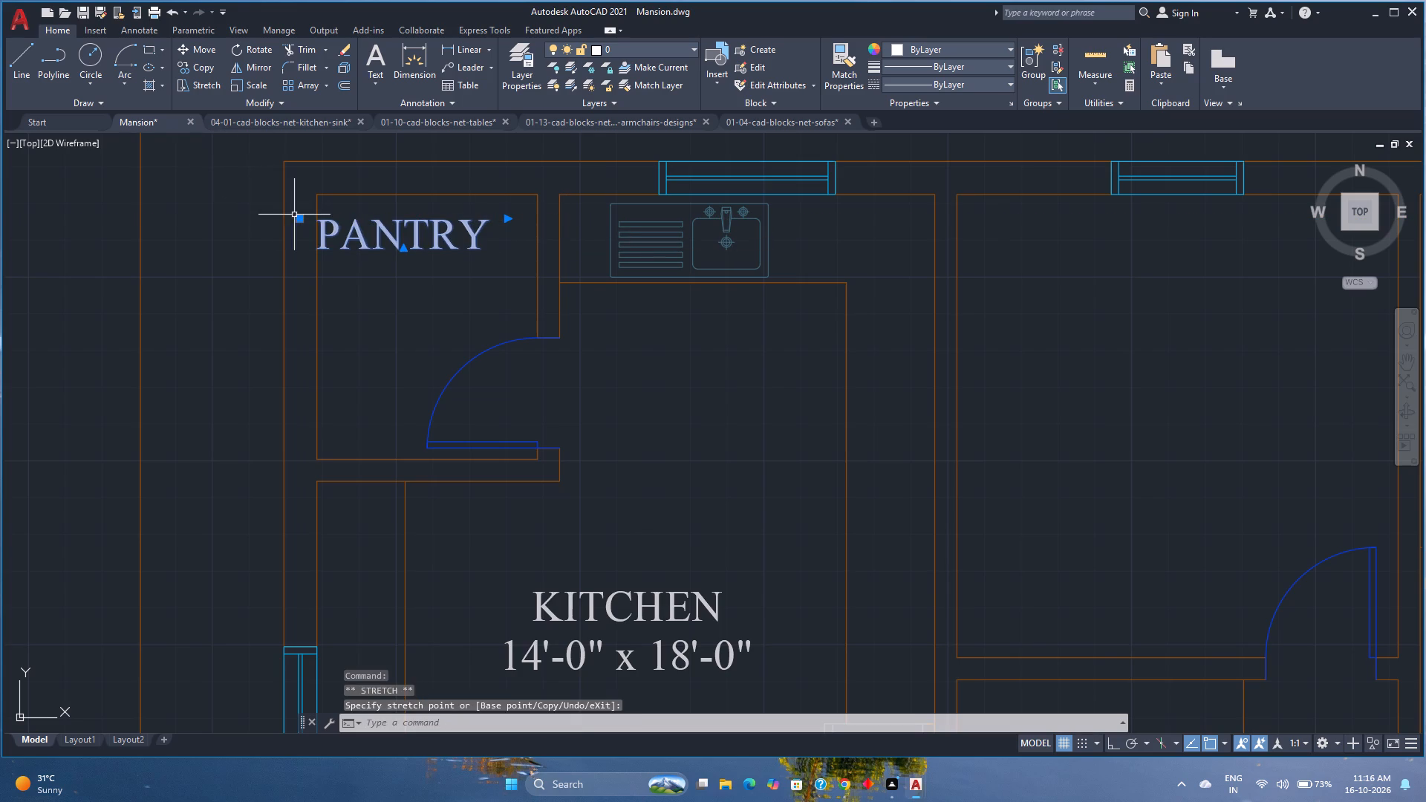
pyautogui.click(302, 218)
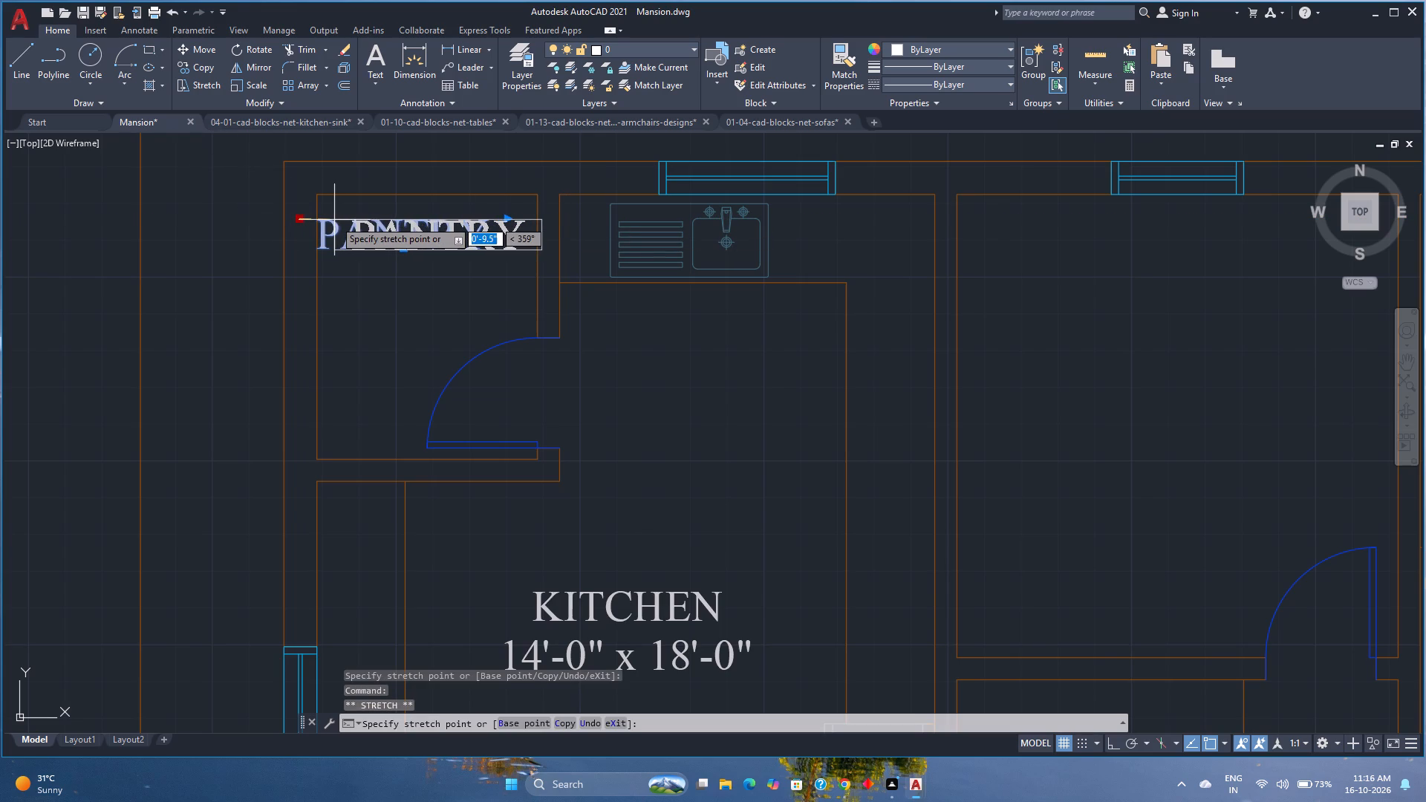
pyautogui.click(333, 220)
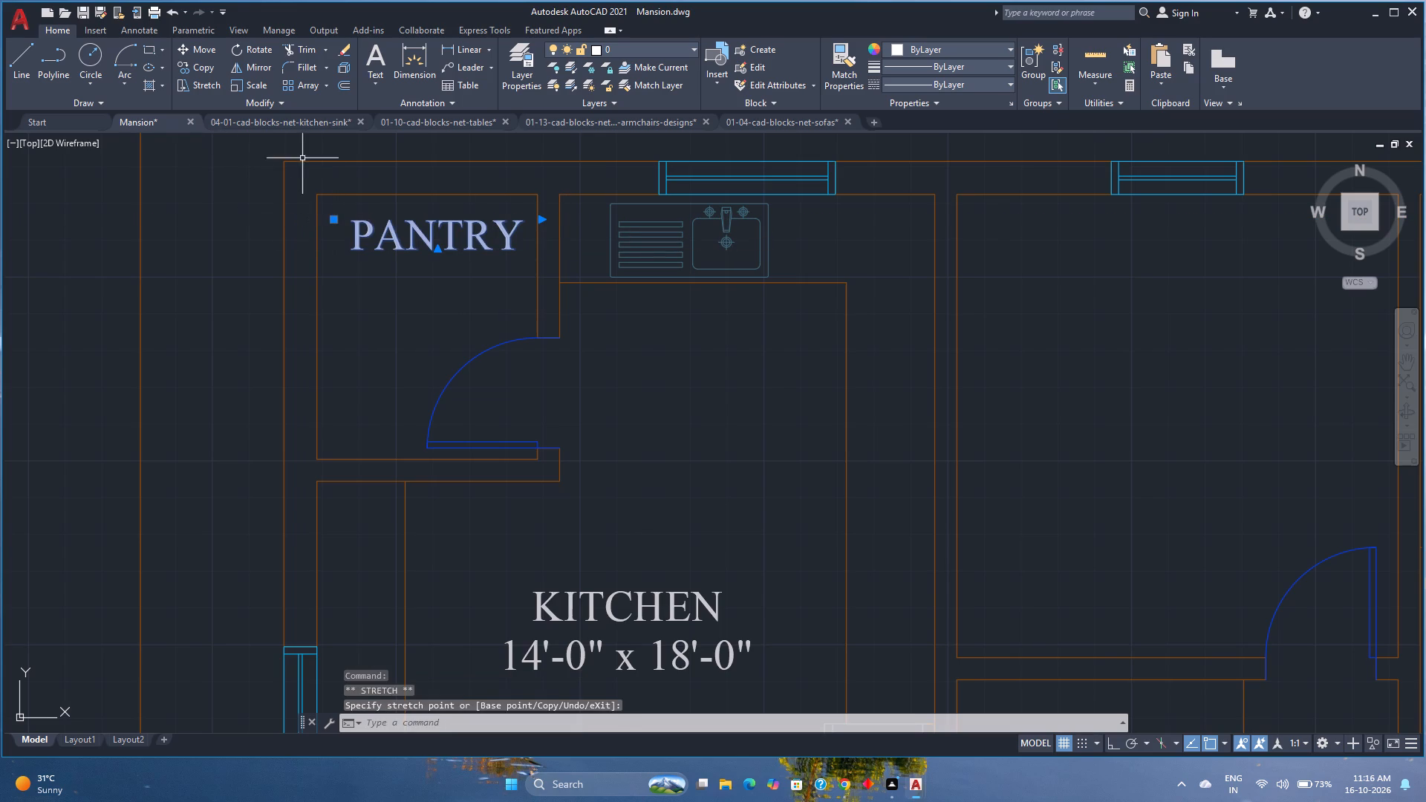
pyautogui.click(331, 218)
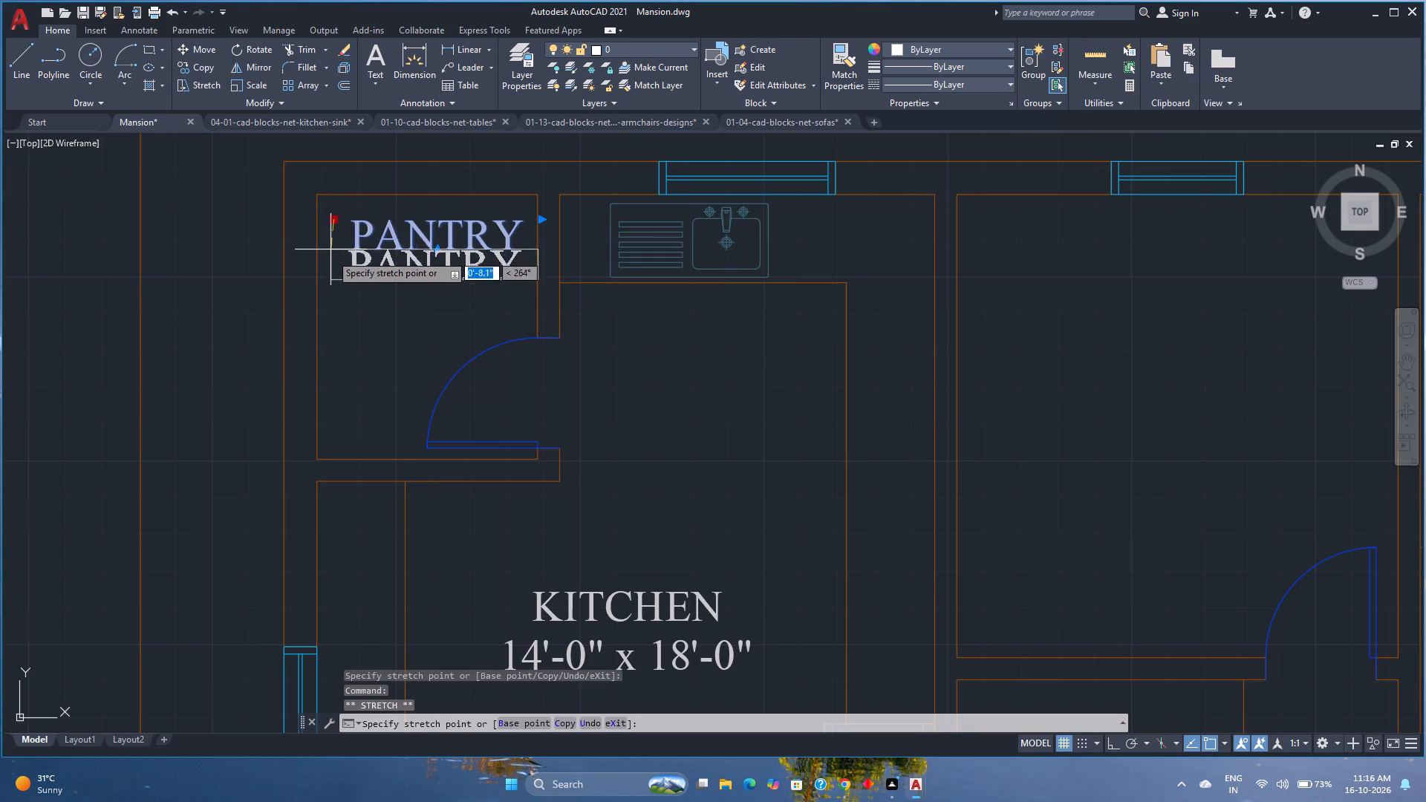
pyautogui.click(331, 293)
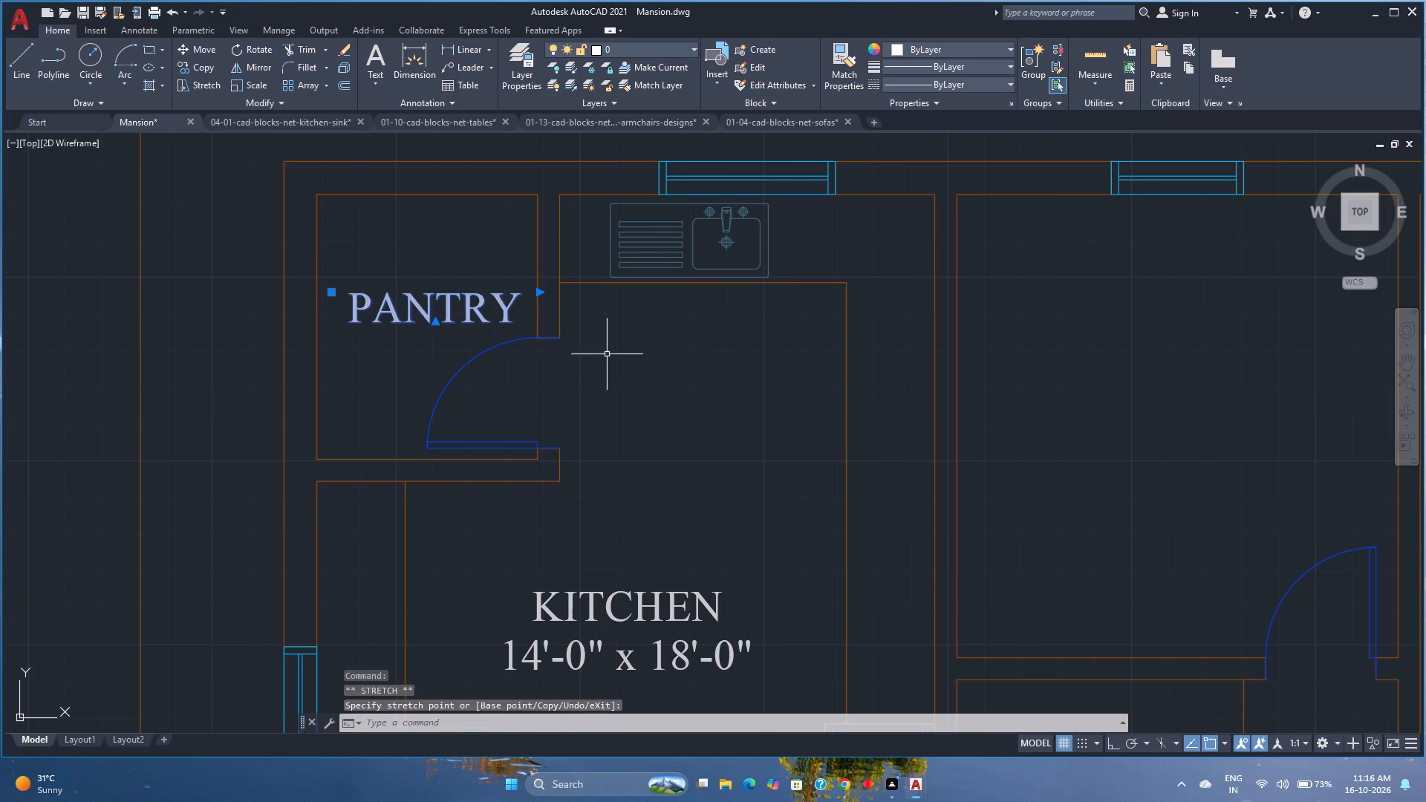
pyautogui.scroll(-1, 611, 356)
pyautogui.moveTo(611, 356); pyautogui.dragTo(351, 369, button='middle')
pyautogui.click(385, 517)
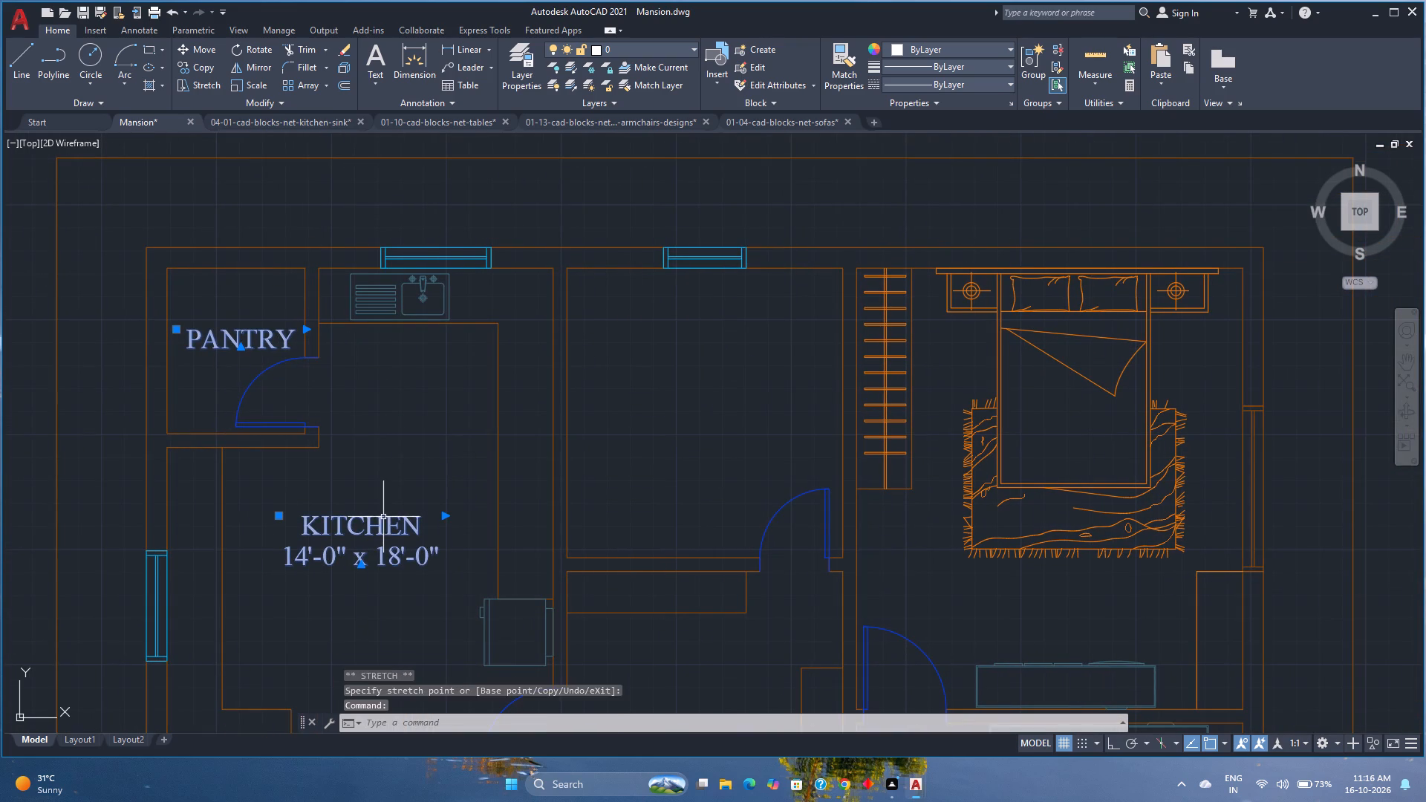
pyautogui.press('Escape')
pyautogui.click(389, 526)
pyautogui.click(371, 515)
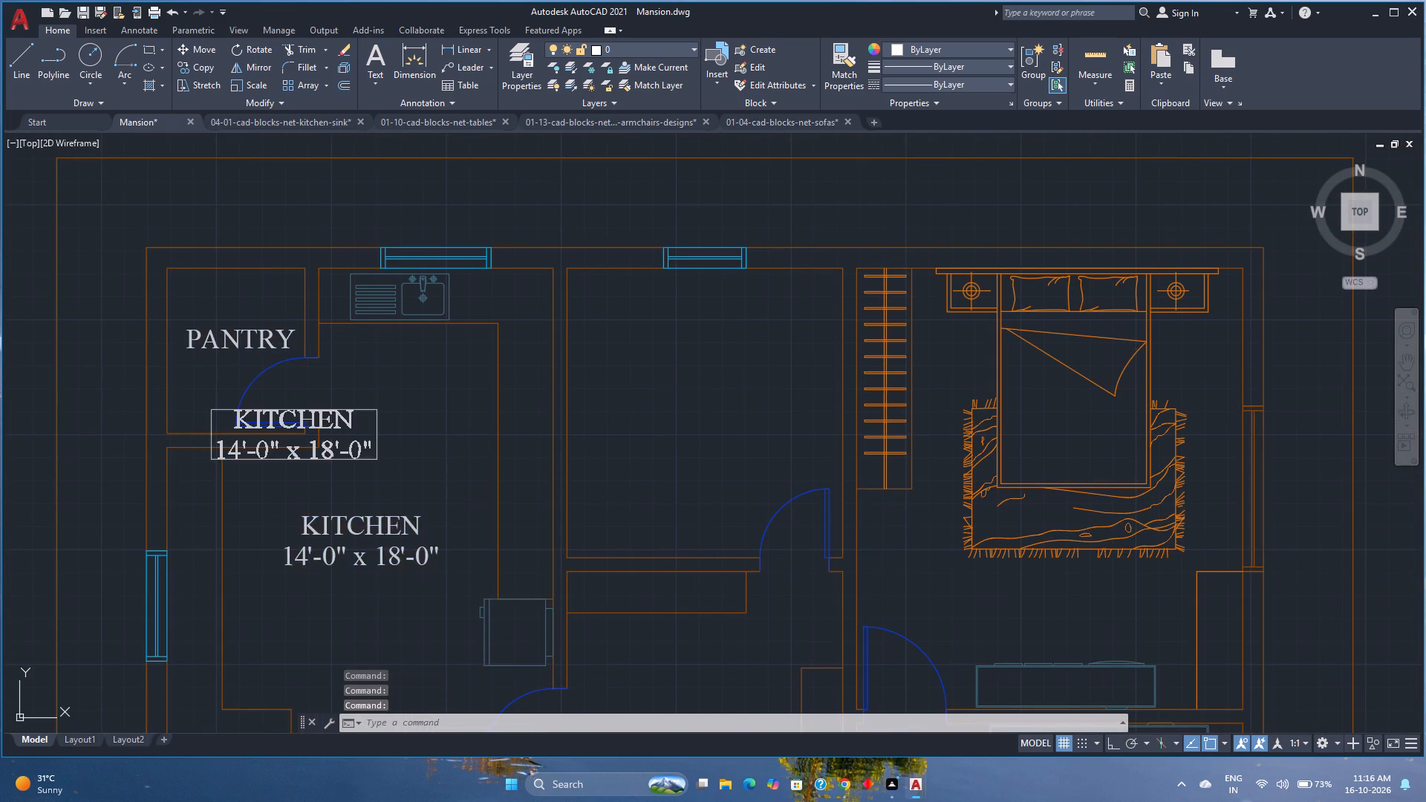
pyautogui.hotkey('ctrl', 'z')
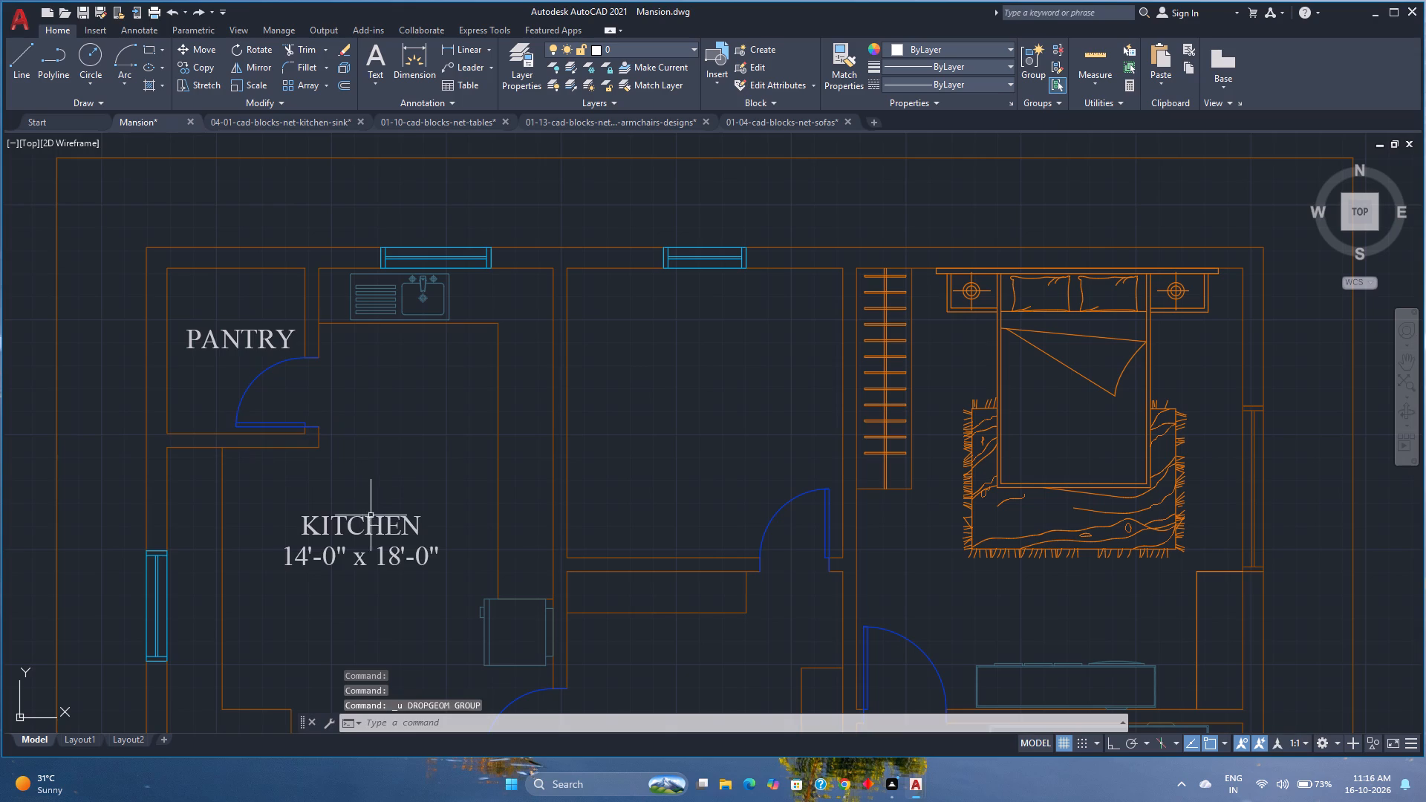
# Copy the KITCHEN label with its dimensions into the empty room beside the kitchen, the bedroom next to it, and the small space below the empty room.
pyautogui.click(371, 522)
pyautogui.click(195, 70)
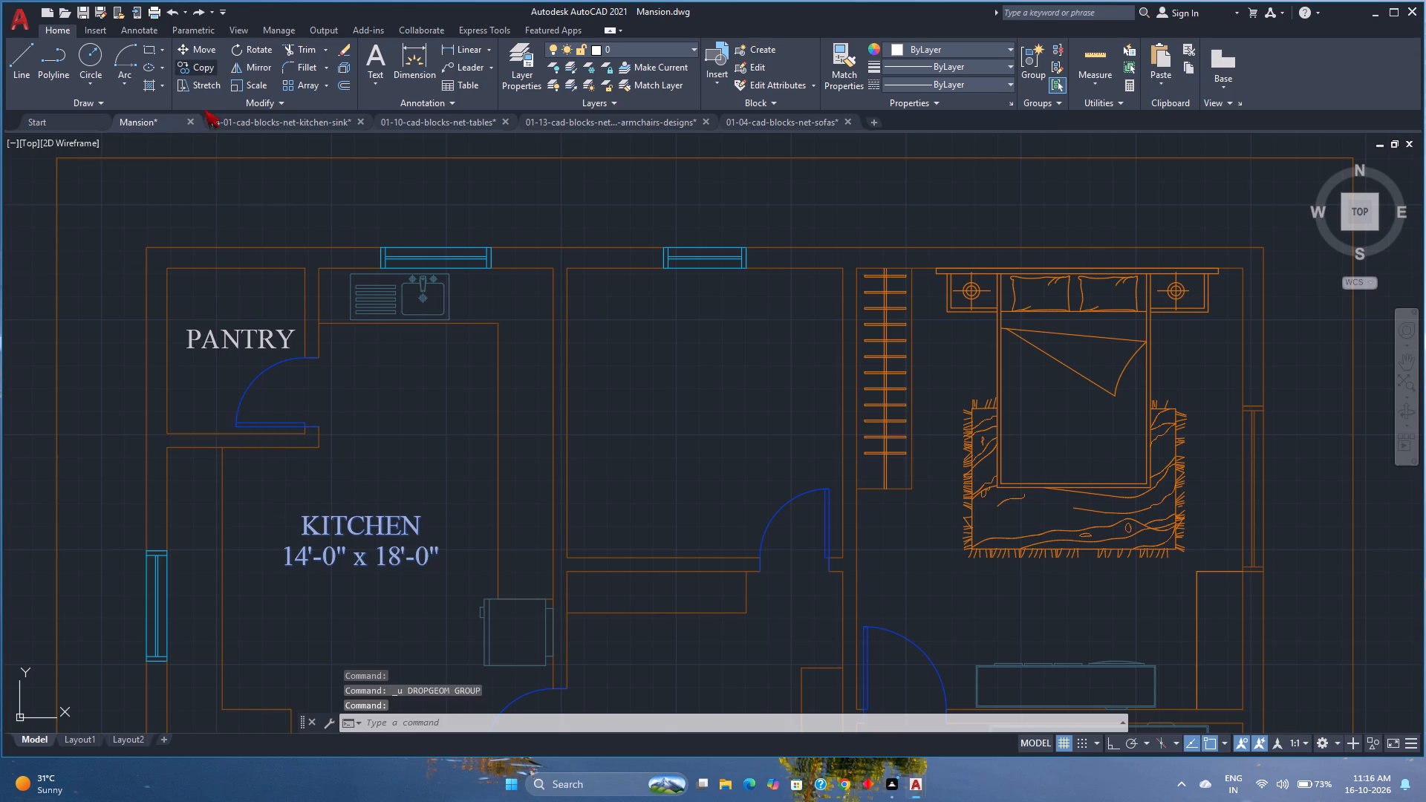
pyautogui.click(292, 522)
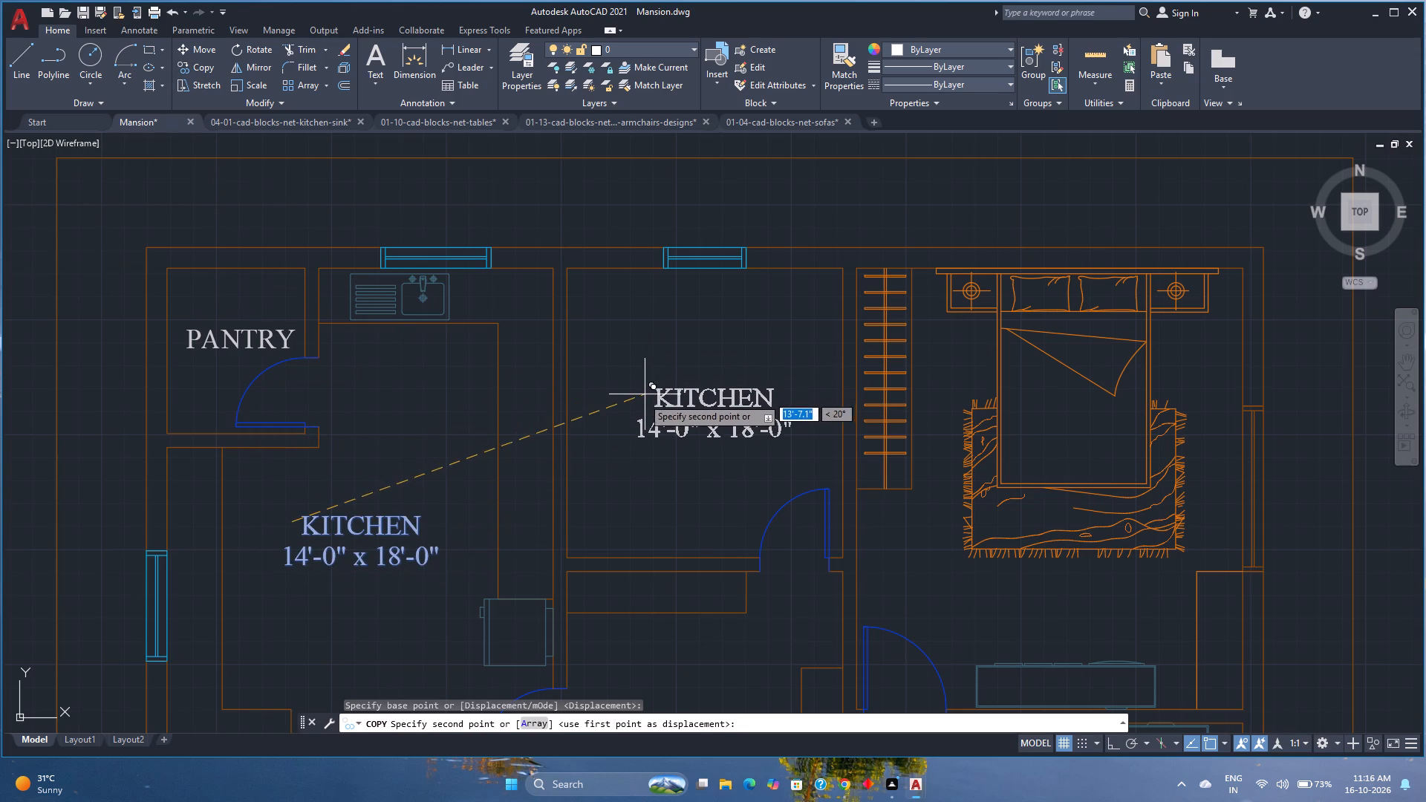
pyautogui.click(640, 402)
pyautogui.scroll(-1, 640, 402)
pyautogui.moveTo(640, 402); pyautogui.dragTo(534, 339, button='middle')
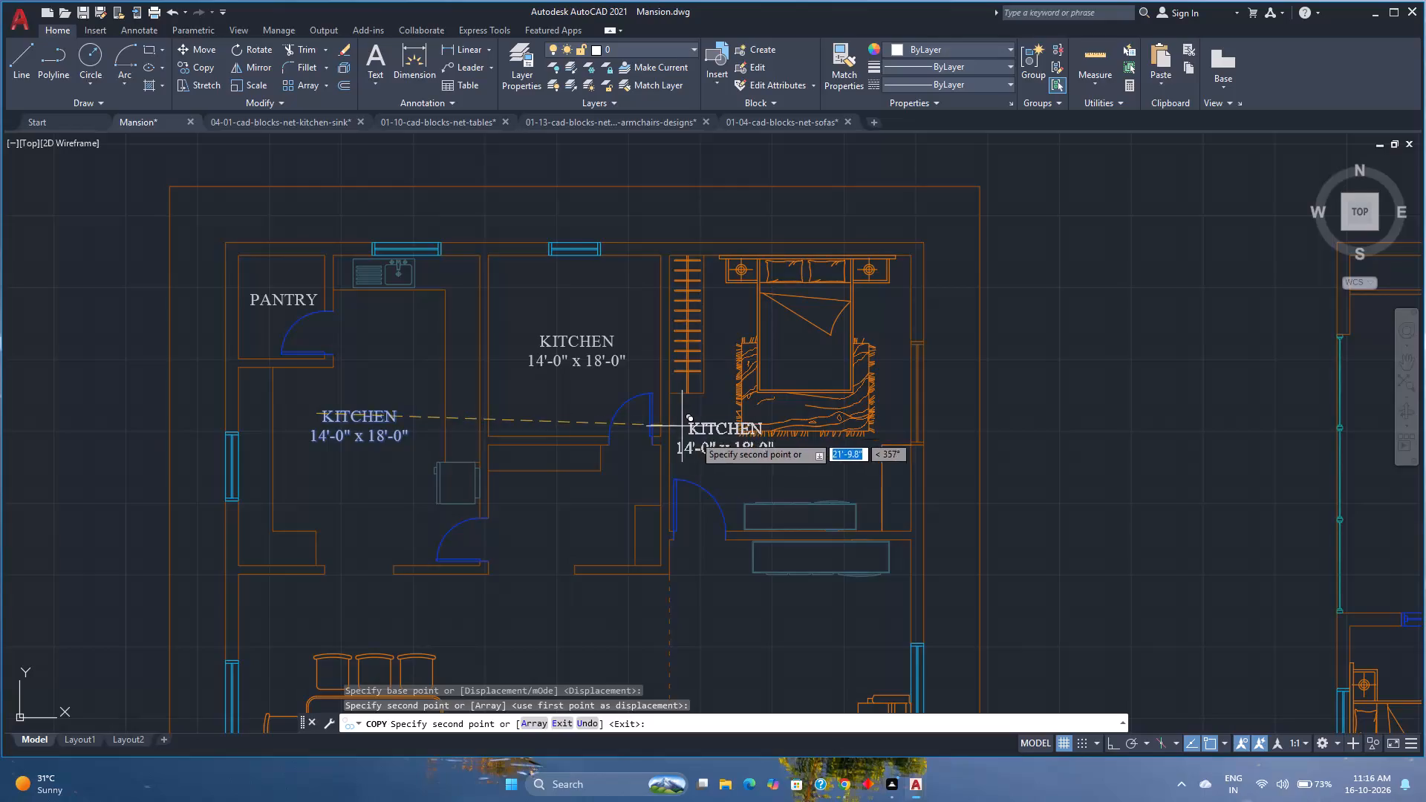
pyautogui.click(754, 457)
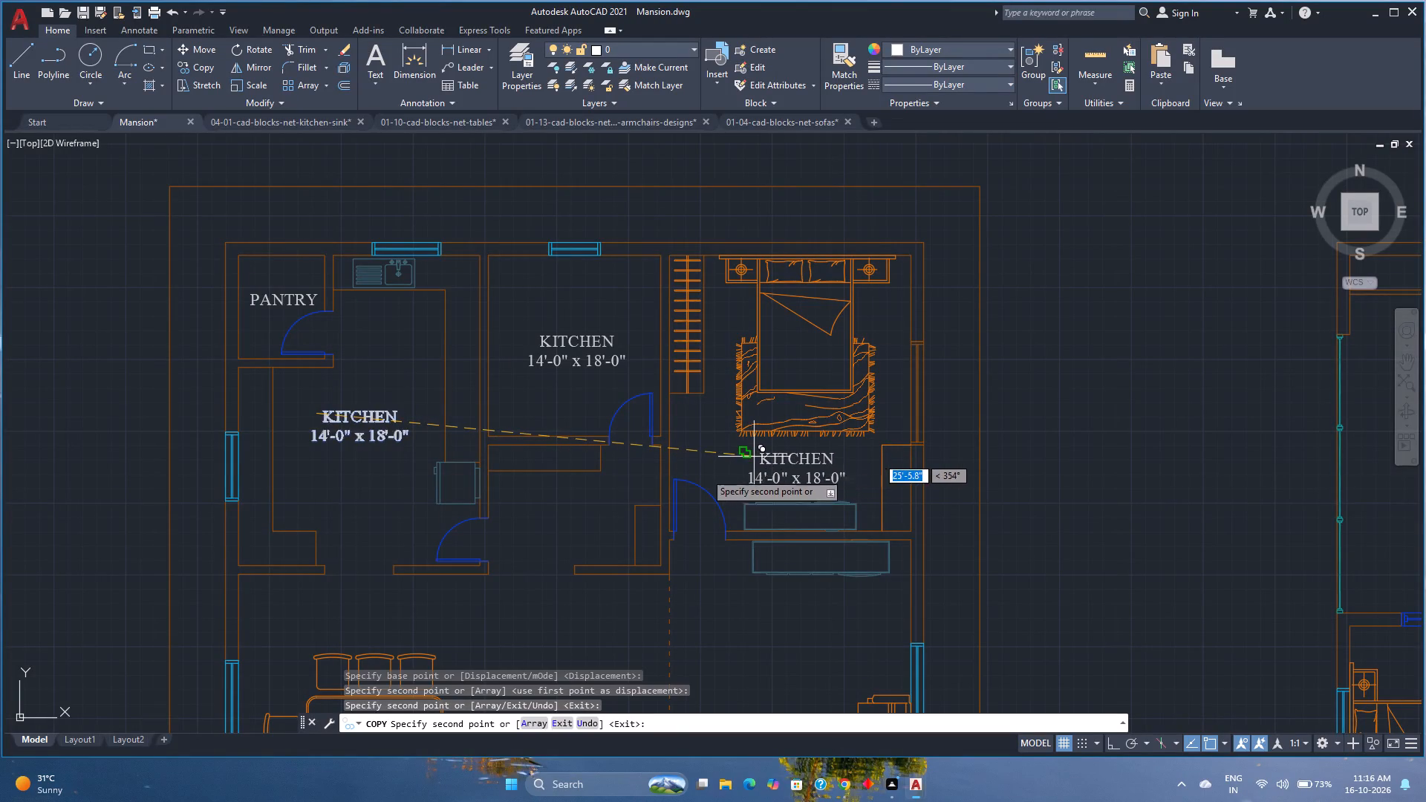
pyautogui.click(520, 506)
# Place further copies of the KITCHEN label on the dining table and in the sitting area above the coffee table.
pyautogui.moveTo(518, 509); pyautogui.dragTo(510, 384, button='middle')
pyautogui.moveTo(511, 382); pyautogui.dragTo(512, 368, button='middle')
pyautogui.middleClick(512, 367)
pyautogui.middleClick(512, 363)
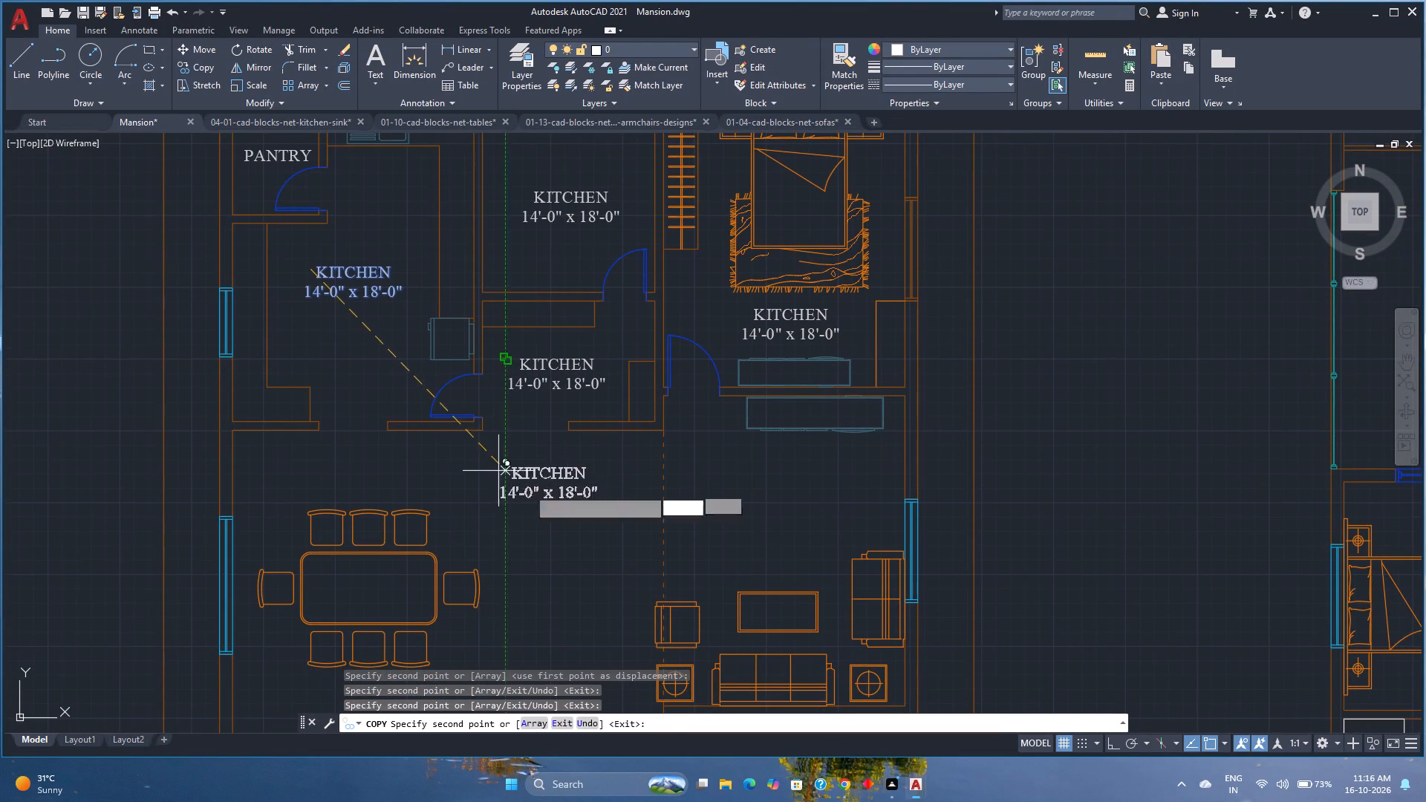
pyautogui.moveTo(529, 489); pyautogui.dragTo(544, 413, button='middle')
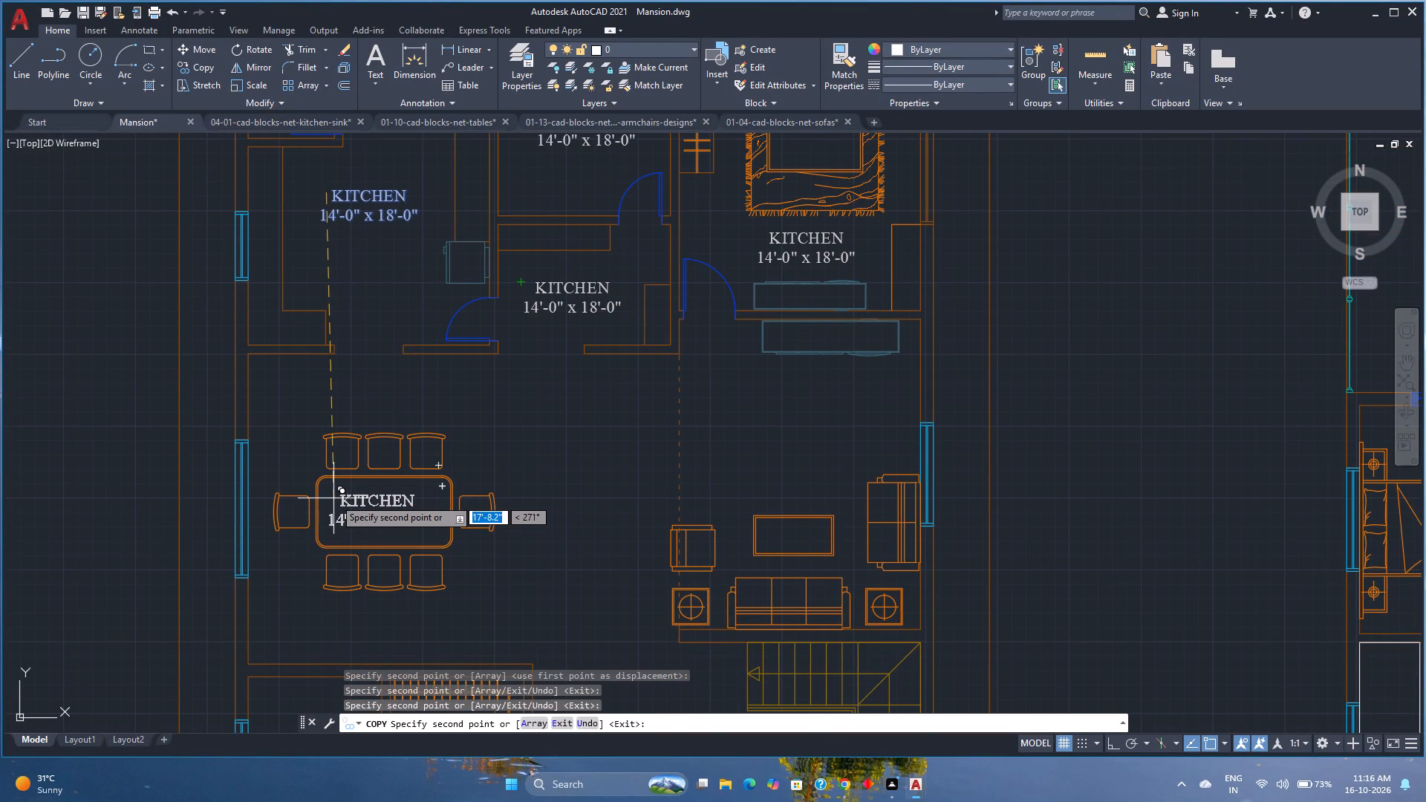
pyautogui.click(341, 502)
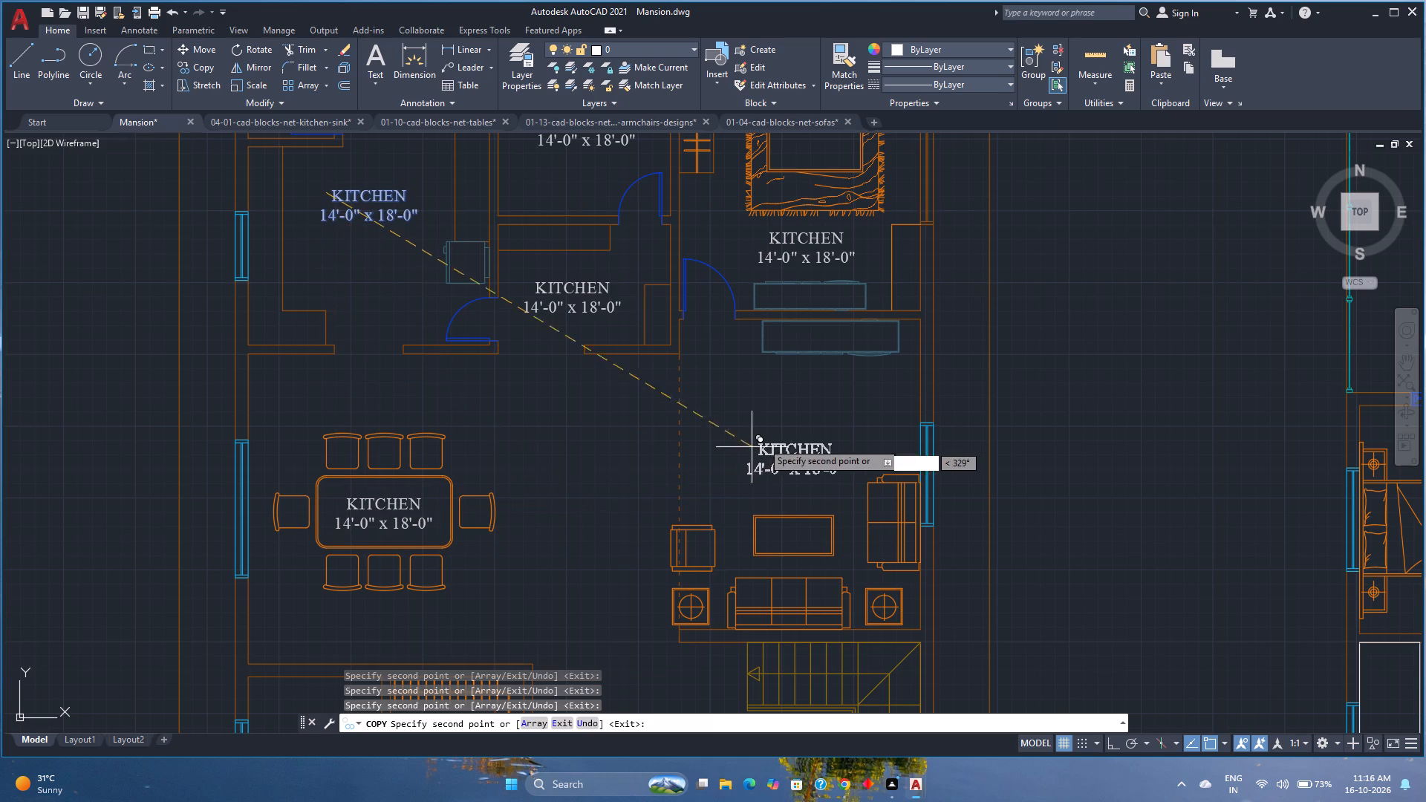
pyautogui.click(769, 430)
# Place another copy of the KITCHEN label in the front bedroom, just above the bed's rug.
pyautogui.scroll(-1, 585, 506)
pyautogui.moveTo(582, 503); pyautogui.dragTo(570, 492, button='middle')
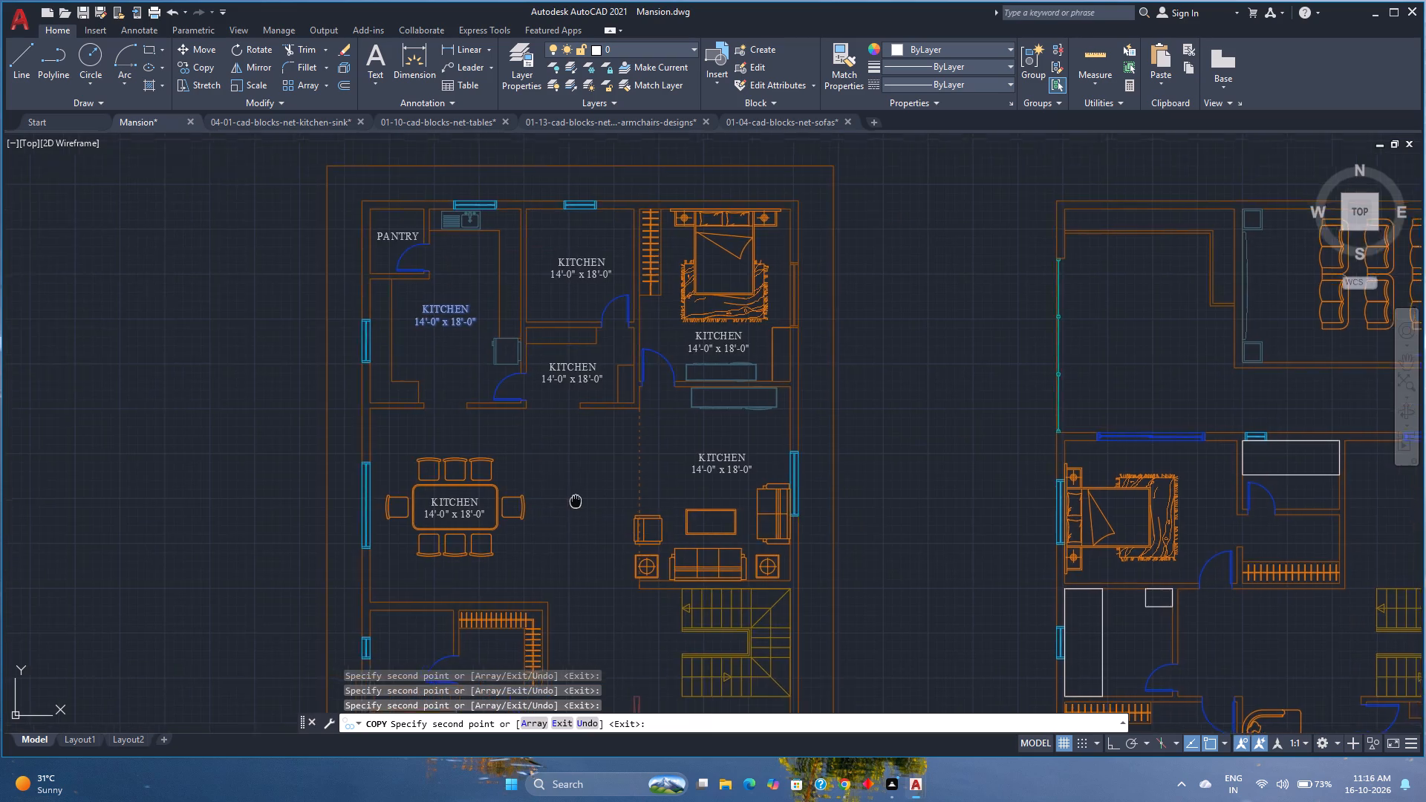
pyautogui.moveTo(570, 492); pyautogui.dragTo(521, 399, button='middle')
pyautogui.scroll(-1, 542, 431)
pyautogui.scroll(2, 529, 517)
pyautogui.scroll(-1, 462, 442)
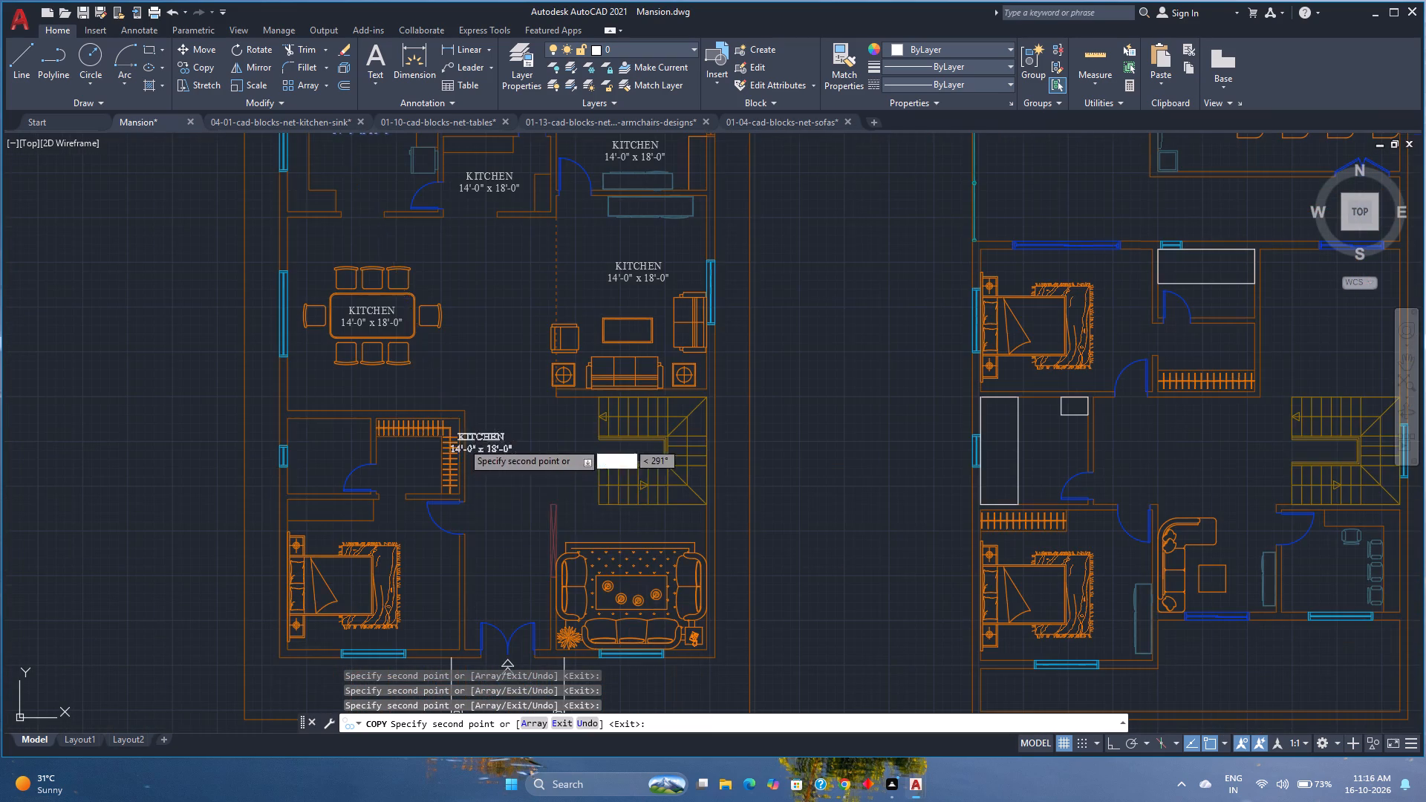
pyautogui.scroll(1, 399, 582)
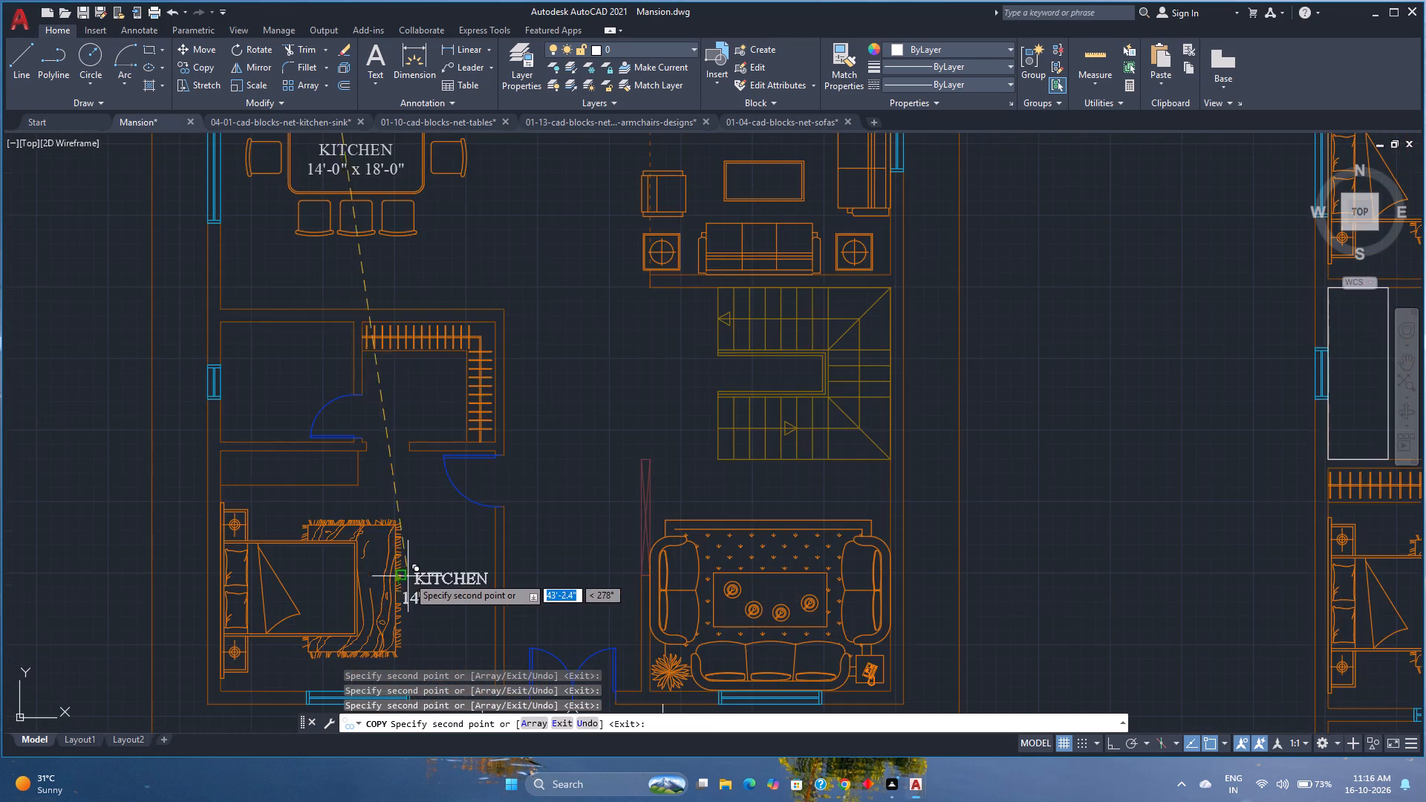
pyautogui.scroll(3, 408, 576)
pyautogui.scroll(-3, 408, 571)
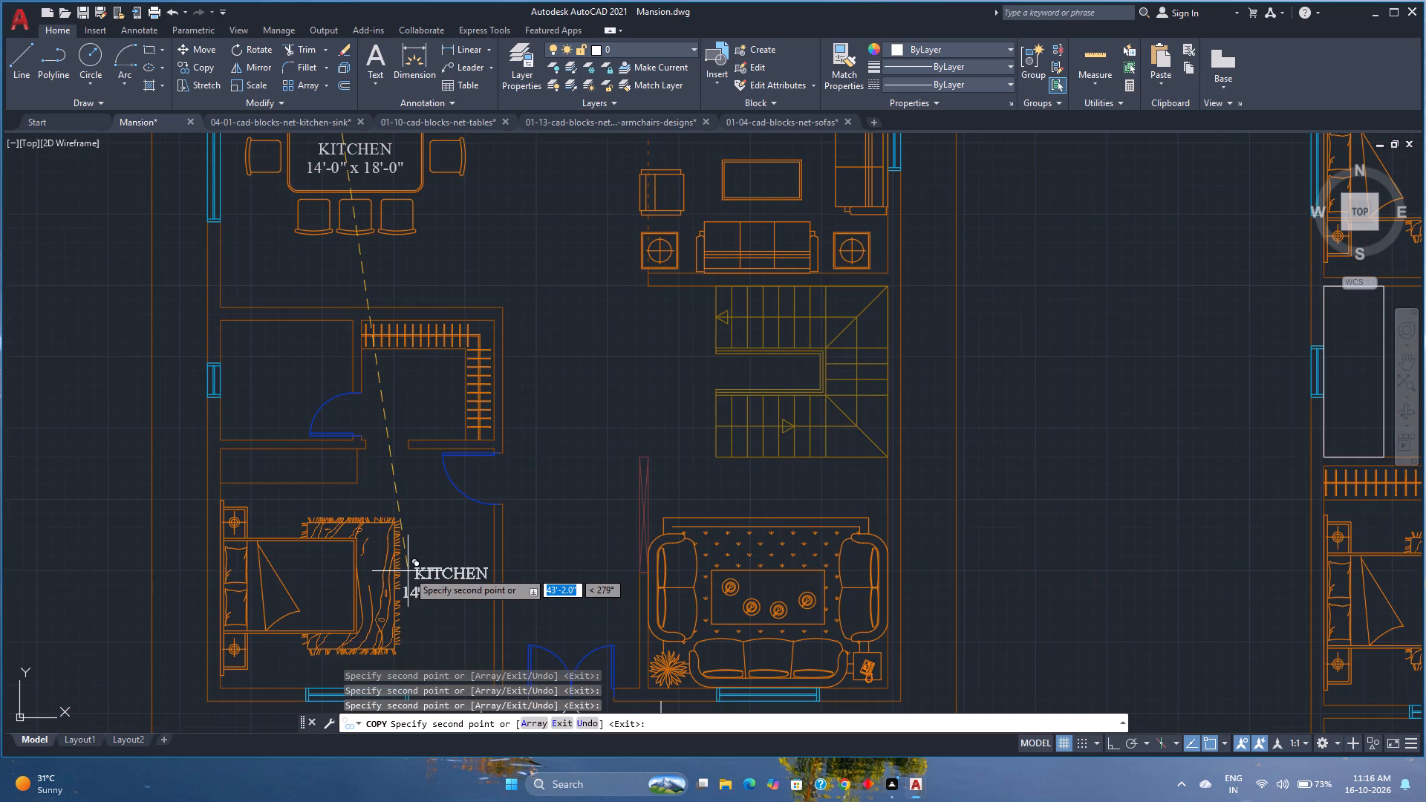
pyautogui.scroll(2, 281, 480)
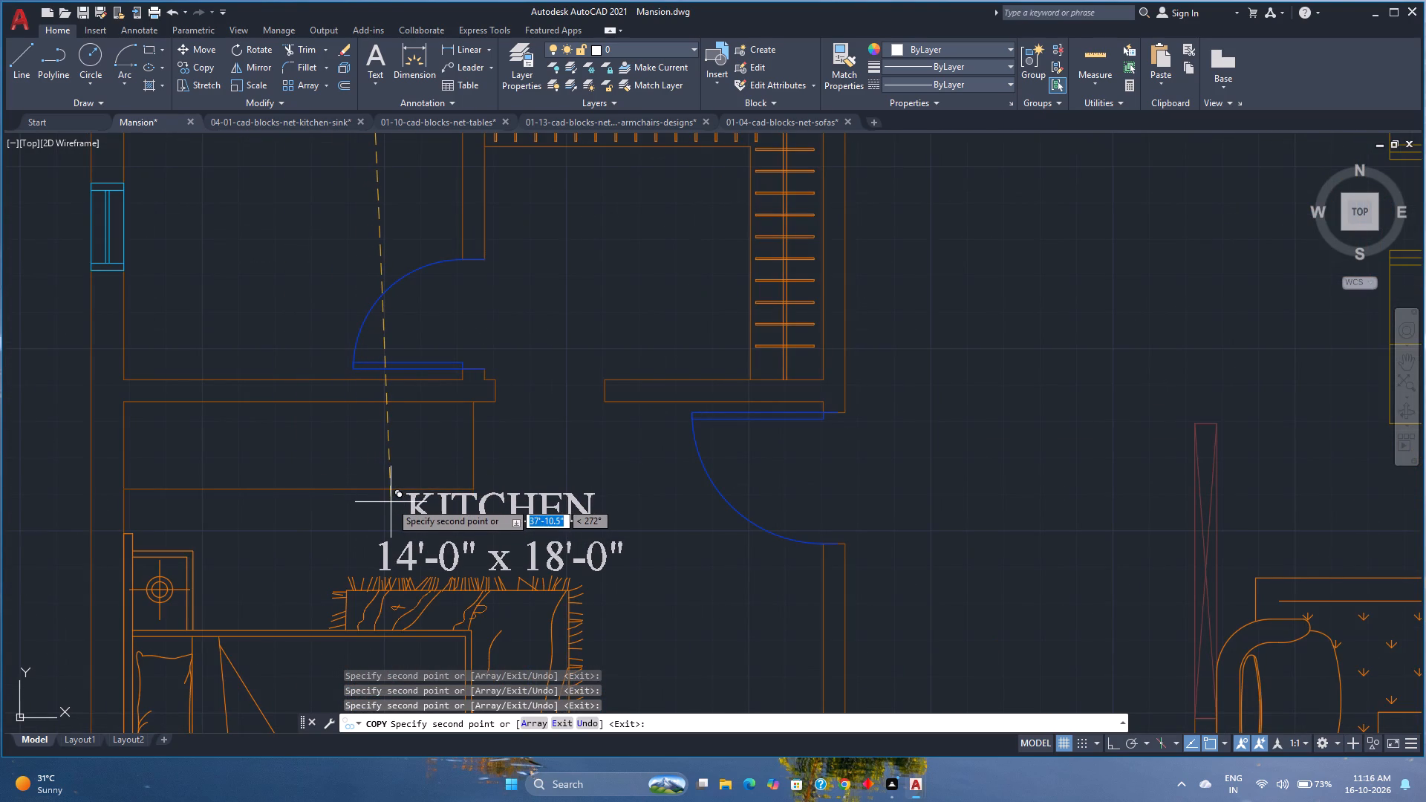
pyautogui.click(391, 502)
# Place copies of the KITCHEN label in the small windowed room above the front bedroom and in the adjoining wardrobe room, and finish copying.
pyautogui.scroll(-3, 391, 502)
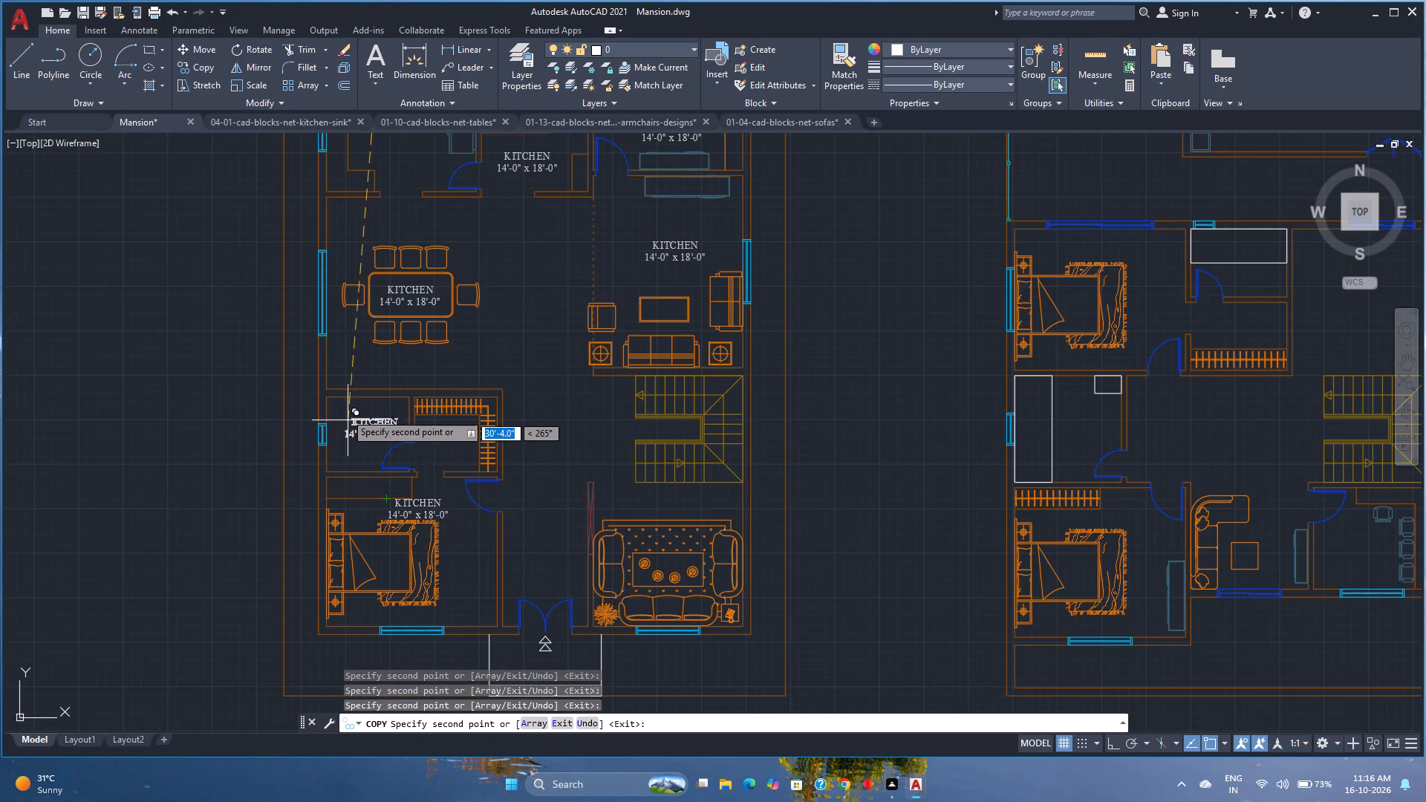
pyautogui.scroll(2, 340, 404)
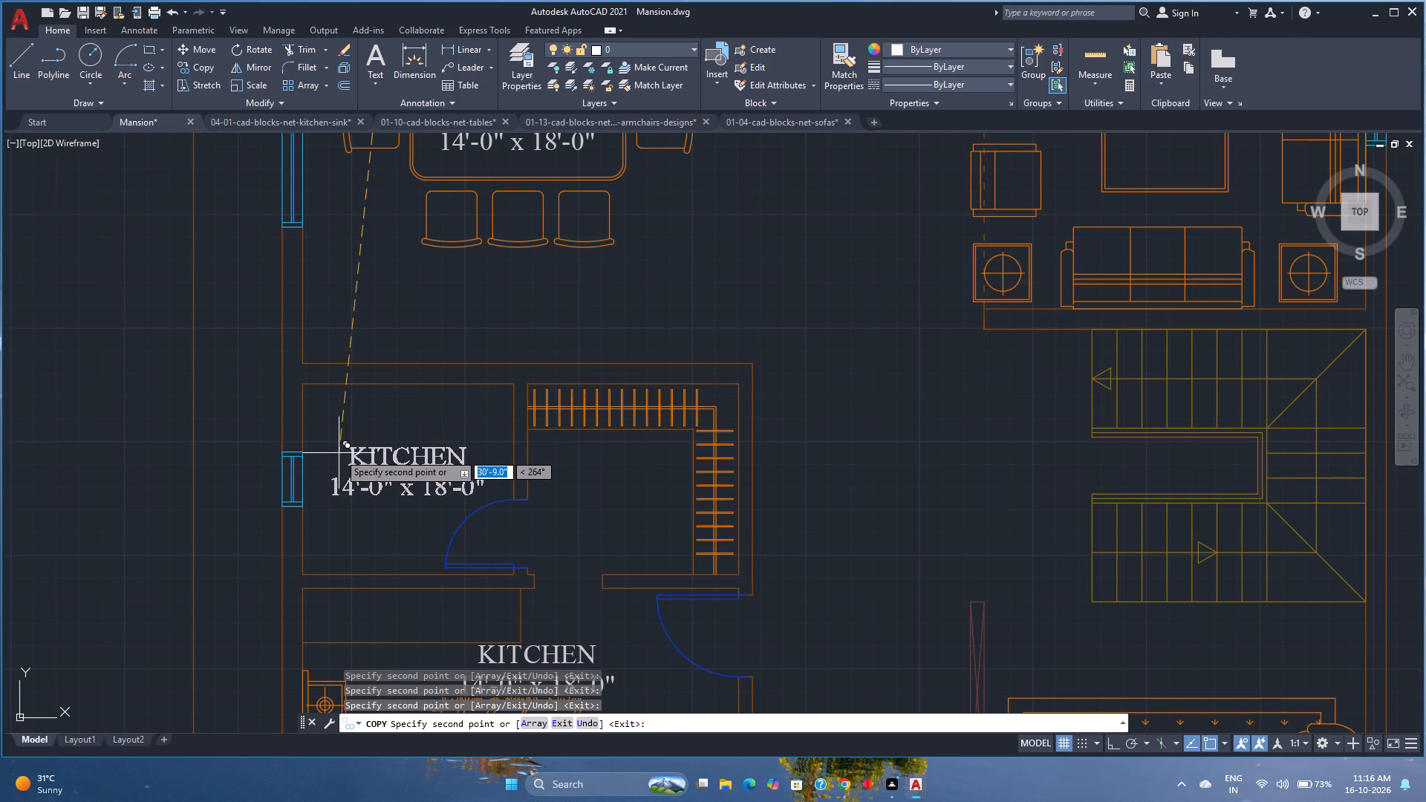
pyautogui.click(339, 453)
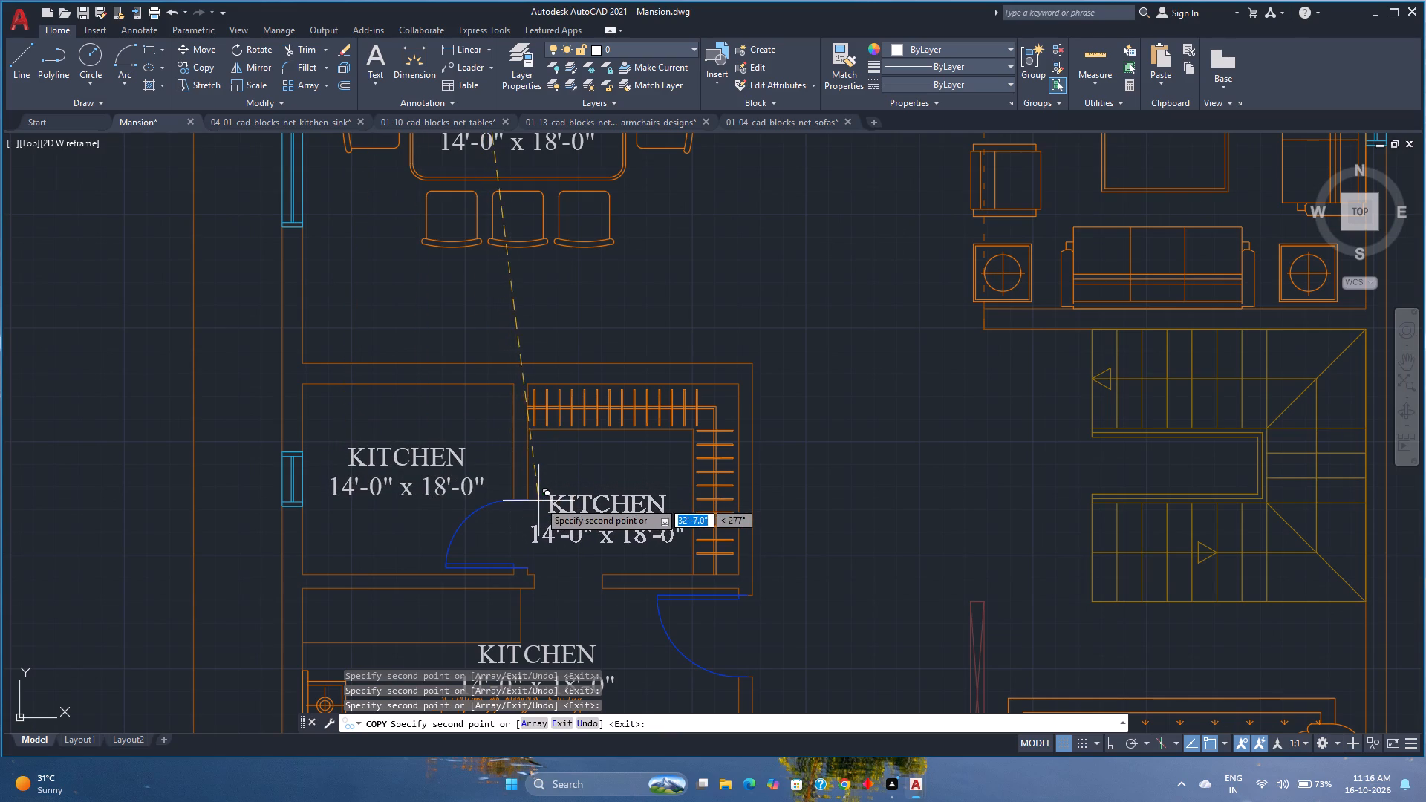
pyautogui.click(547, 458)
pyautogui.scroll(-3, 535, 493)
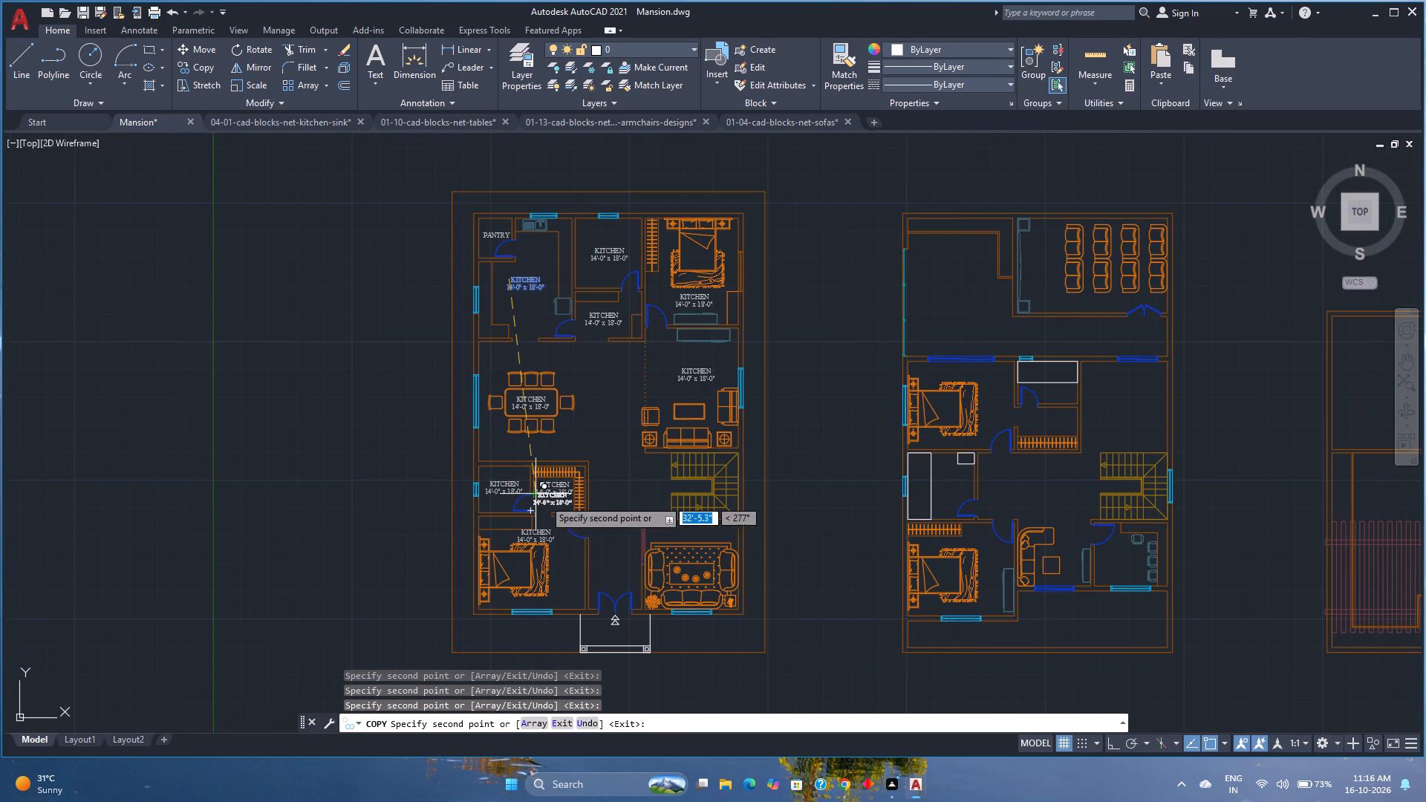
pyautogui.moveTo(770, 524); pyautogui.dragTo(712, 524, button='middle')
pyautogui.press('Escape')
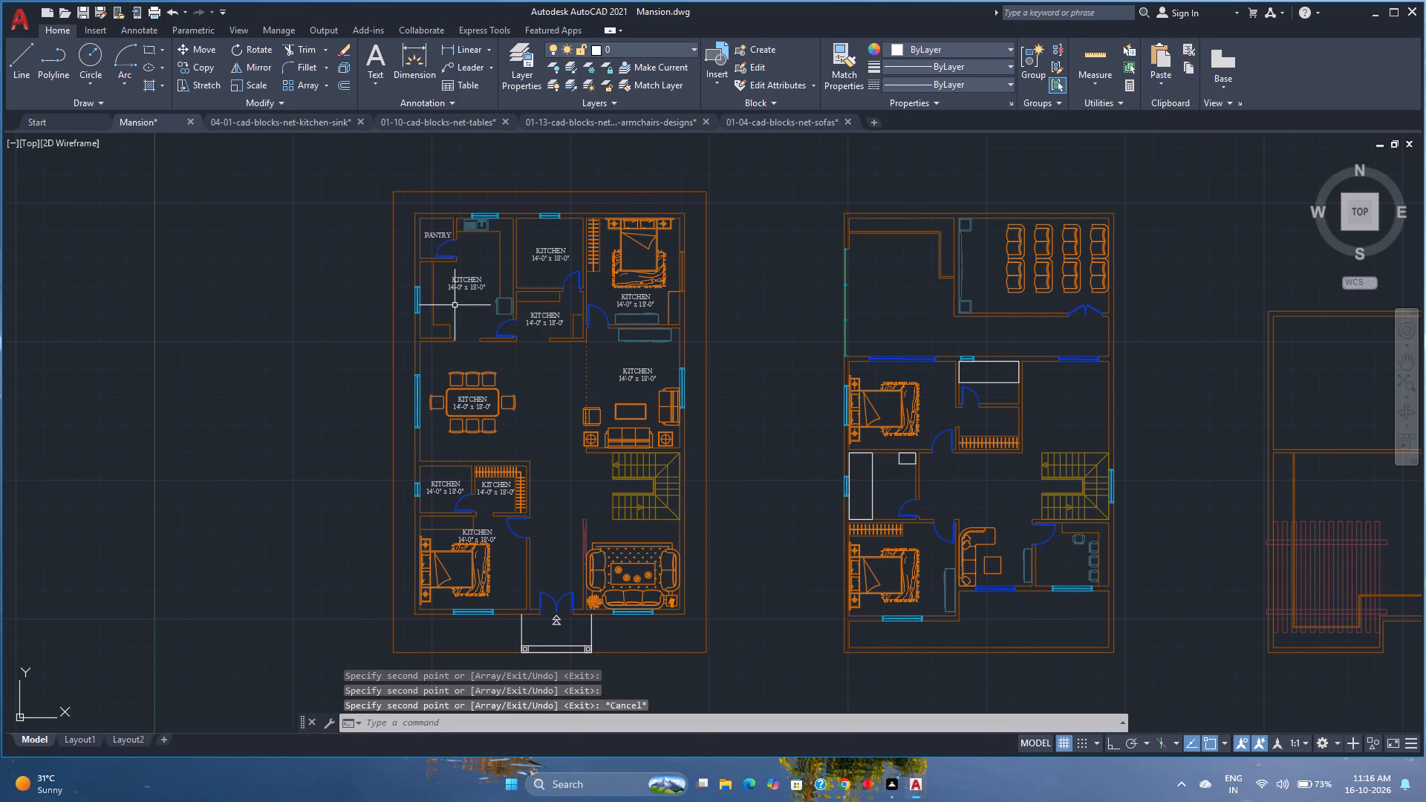
# Measure the width and depth of the empty room between the kitchen and the upper bedroom.
pyautogui.scroll(1, 537, 261)
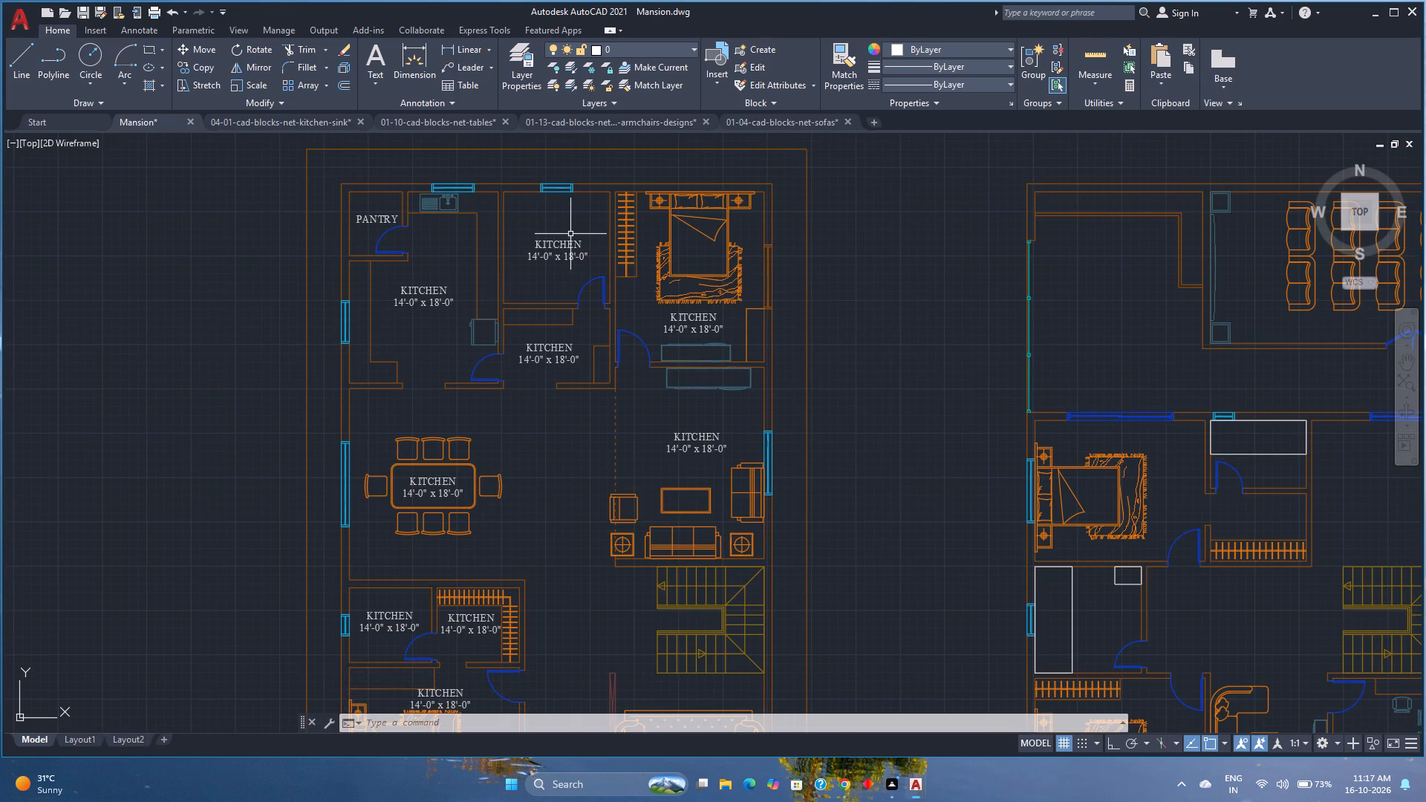
pyautogui.click(1095, 48)
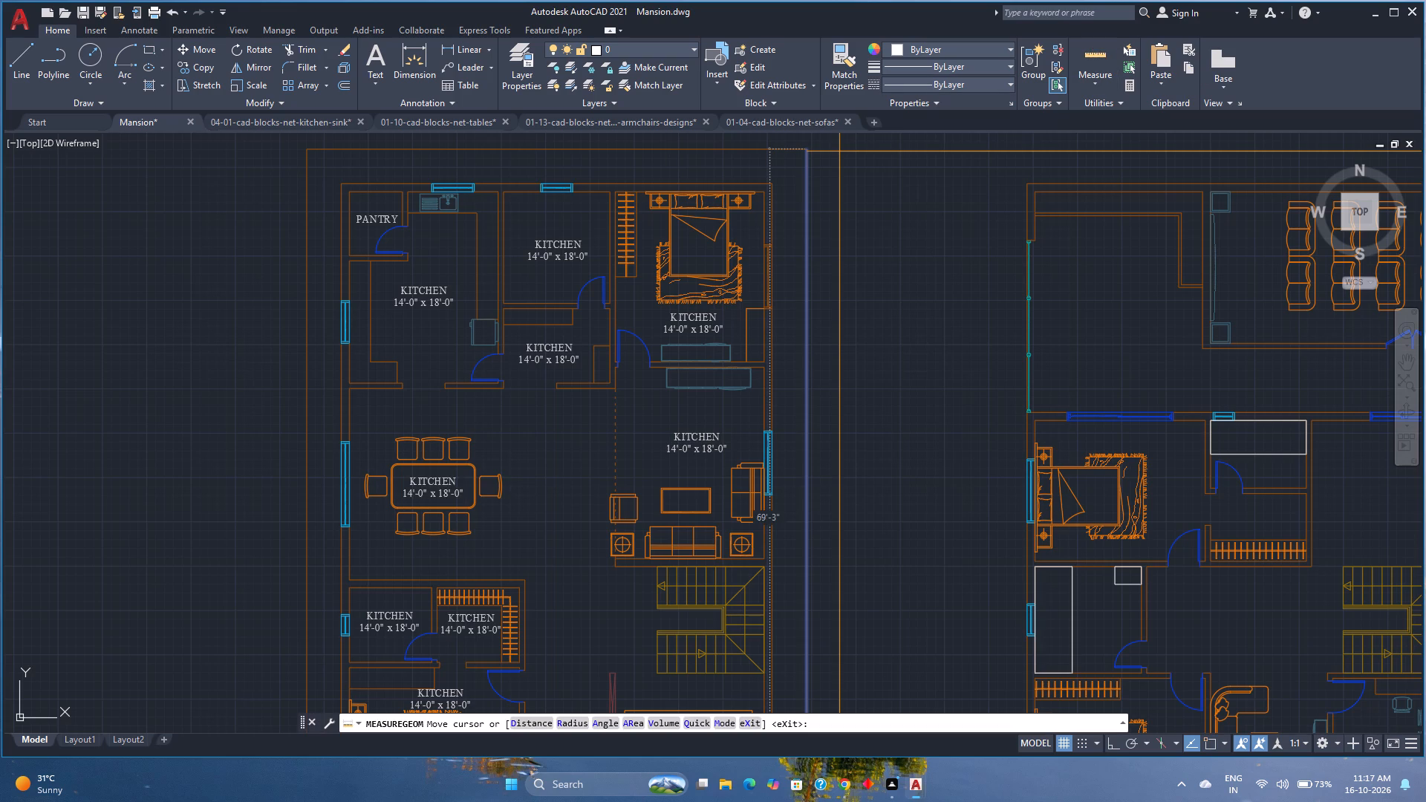
pyautogui.scroll(1, 486, 267)
pyautogui.moveTo(487, 267); pyautogui.dragTo(528, 366, button='middle')
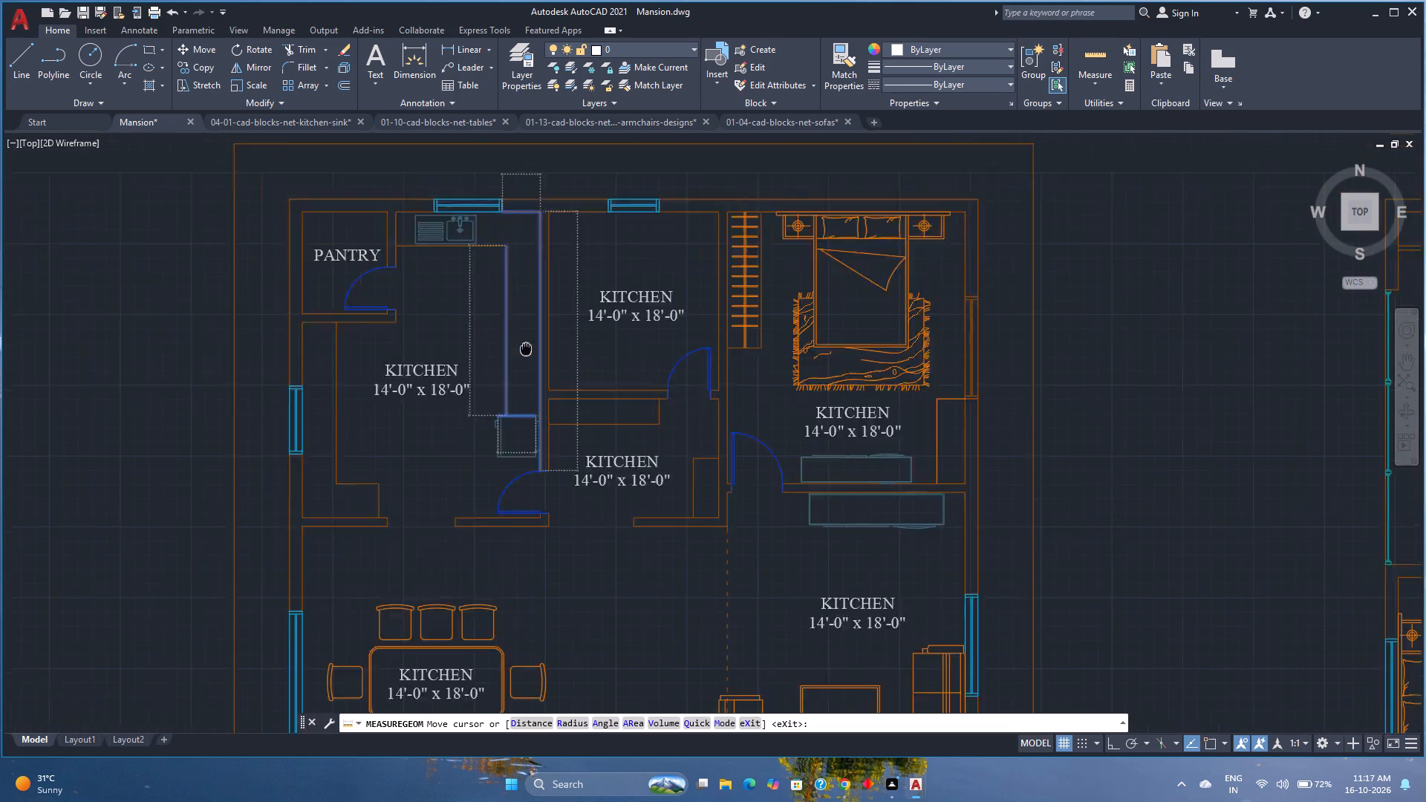
pyautogui.moveTo(528, 366); pyautogui.dragTo(521, 435, button='middle')
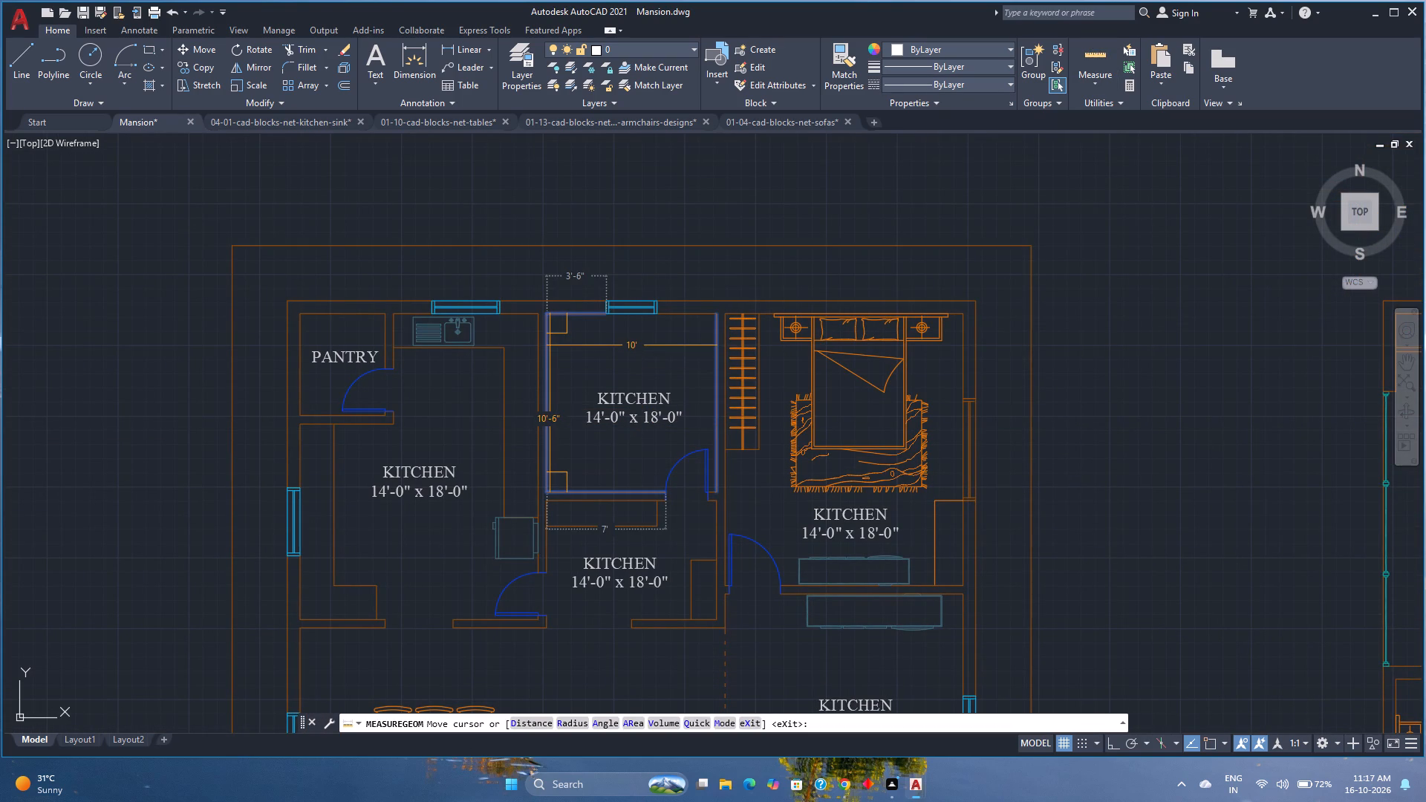
pyautogui.press('Escape')
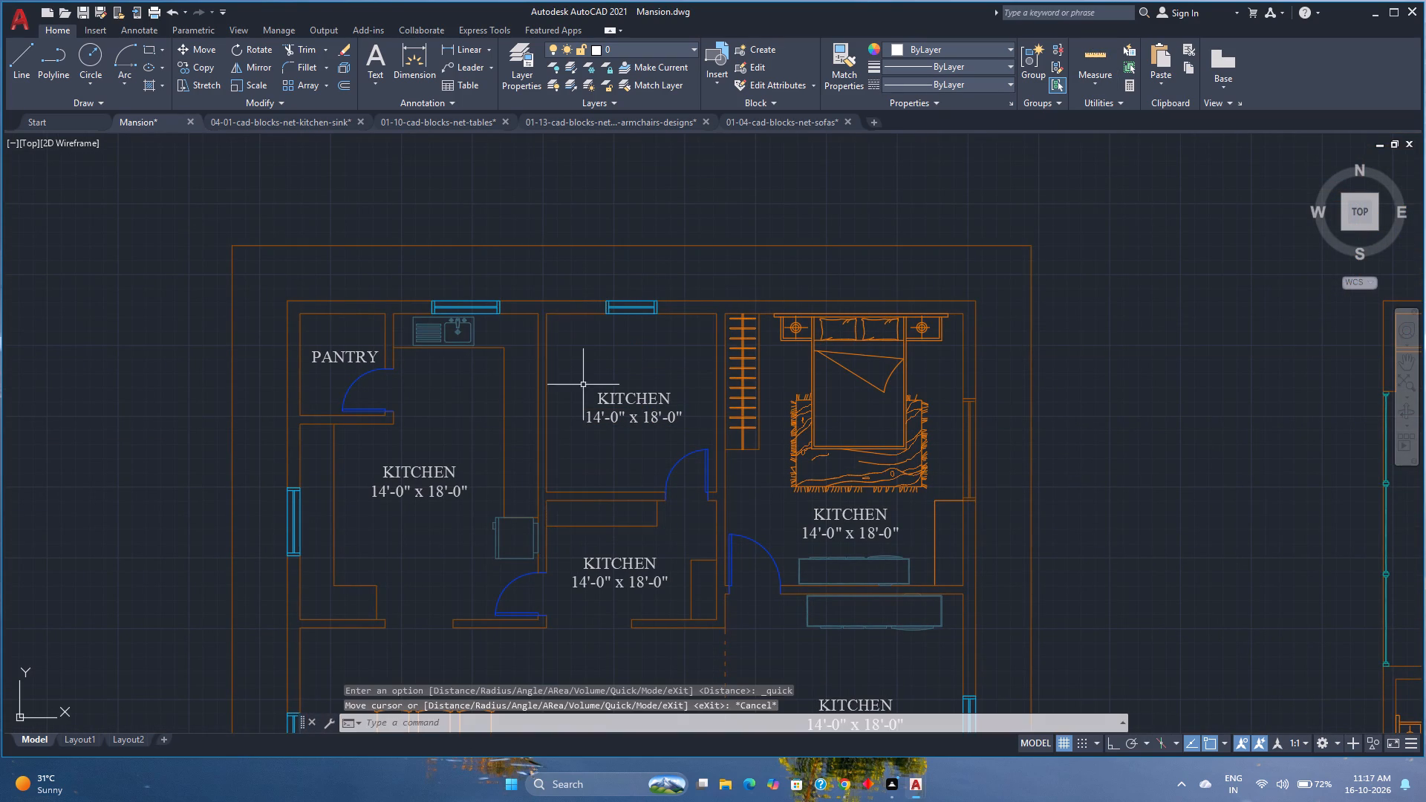
# Replace the word KITCHEN with COMMON BATHROOM in the label of the room beside the kitchen, keeping the dimensions line.
pyautogui.doubleClick(599, 402)
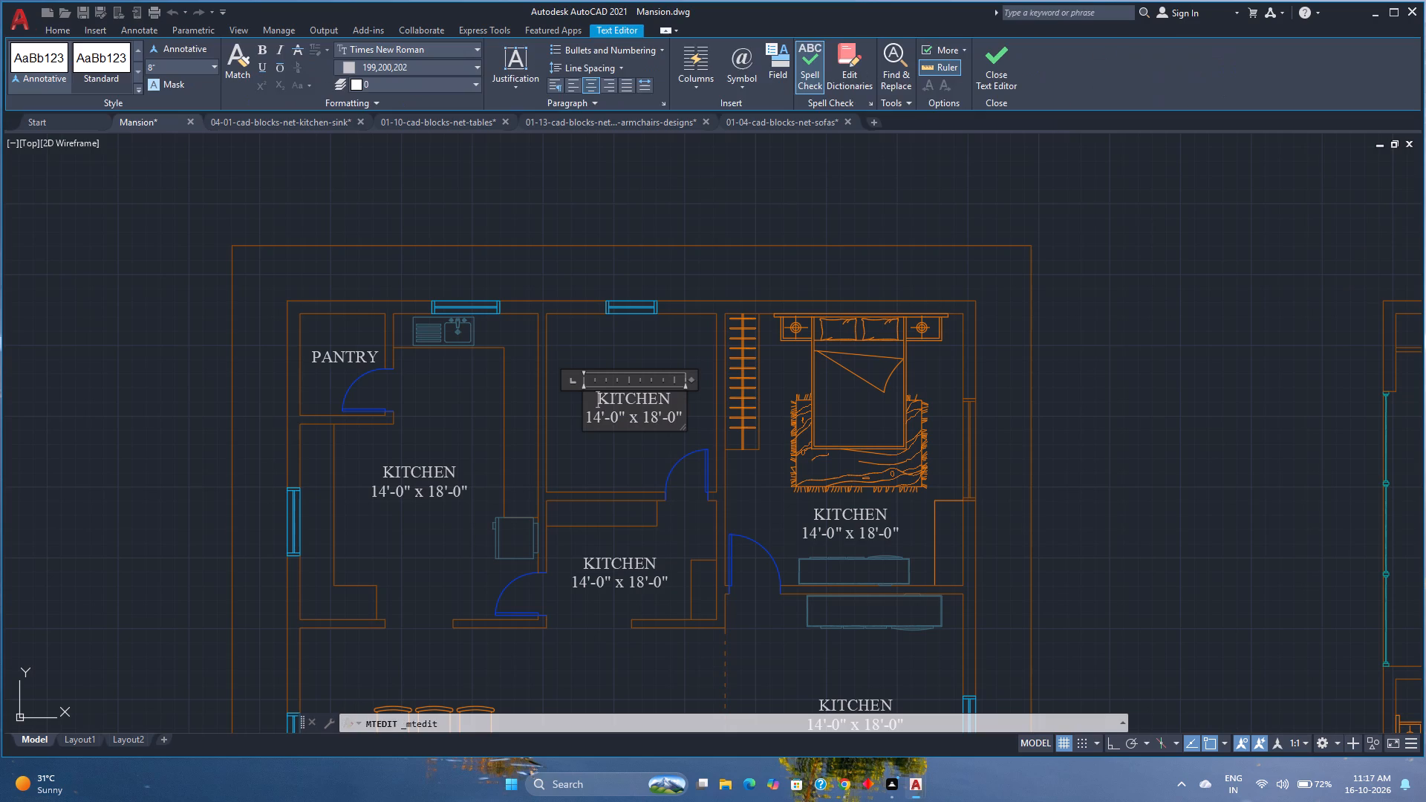
pyautogui.hotkey('ctrl', 'a')
pyautogui.press('Right')
pyautogui.press('Up')
pyautogui.press('BackSpace')
pyautogui.press('BackSpace')
pyautogui.press('BackSpace')
pyautogui.press('BackSpace')
pyautogui.press('BackSpace')
pyautogui.press('BackSpace')
pyautogui.press('BackSpace')
pyautogui.write('COOM')
pyautogui.press('BackSpace')
pyautogui.press('BackSpace')
pyautogui.press('o')
pyautogui.press('BackSpace')
pyautogui.write('MMON')
pyautogui.press('space')
pyautogui.write('BATHROOMO')
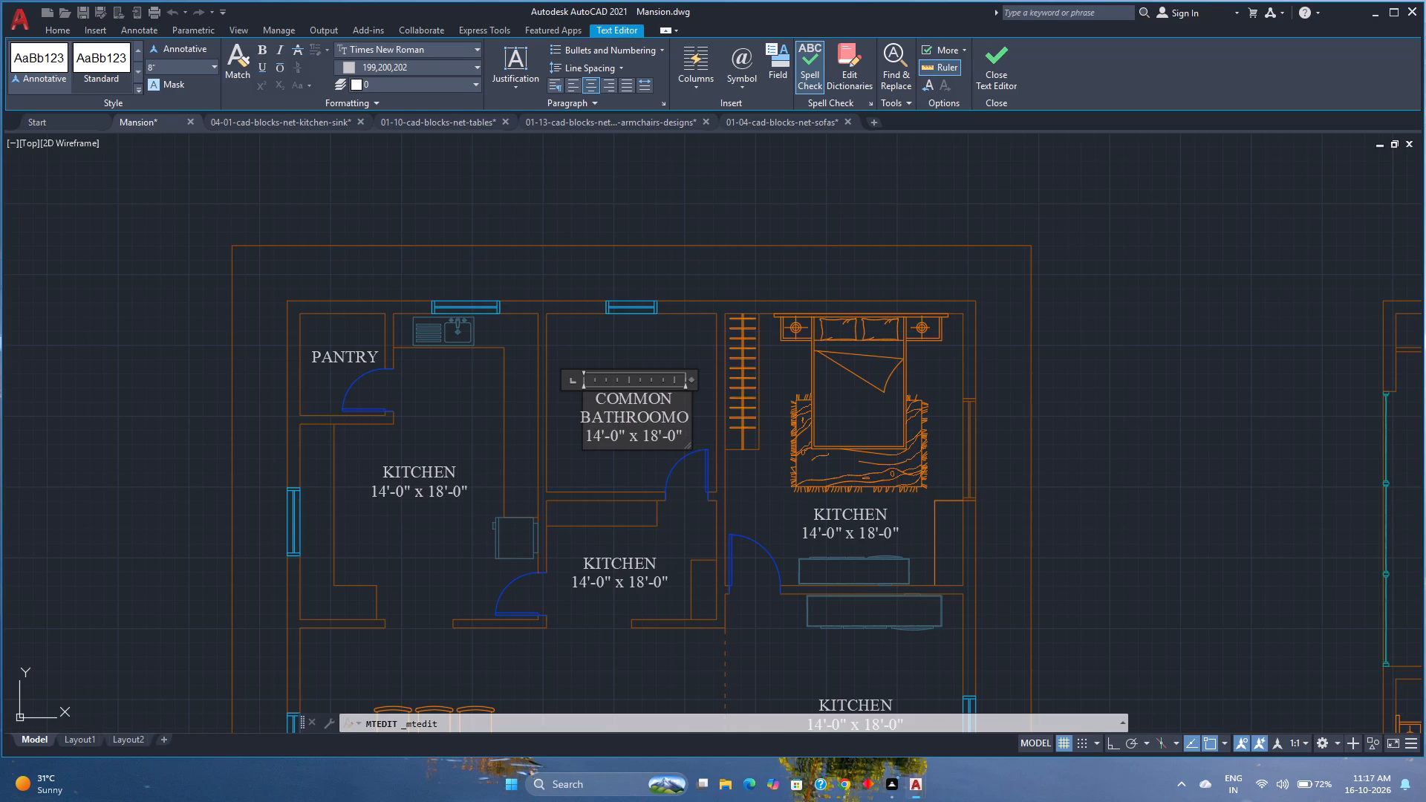
pyautogui.press('BackSpace')
# Change the second dimension in the COMMON BATHROOM label to 10'-0".
pyautogui.press('Down')
pyautogui.press('Left')
pyautogui.press('Left')
pyautogui.press('Left')
pyautogui.press('Left')
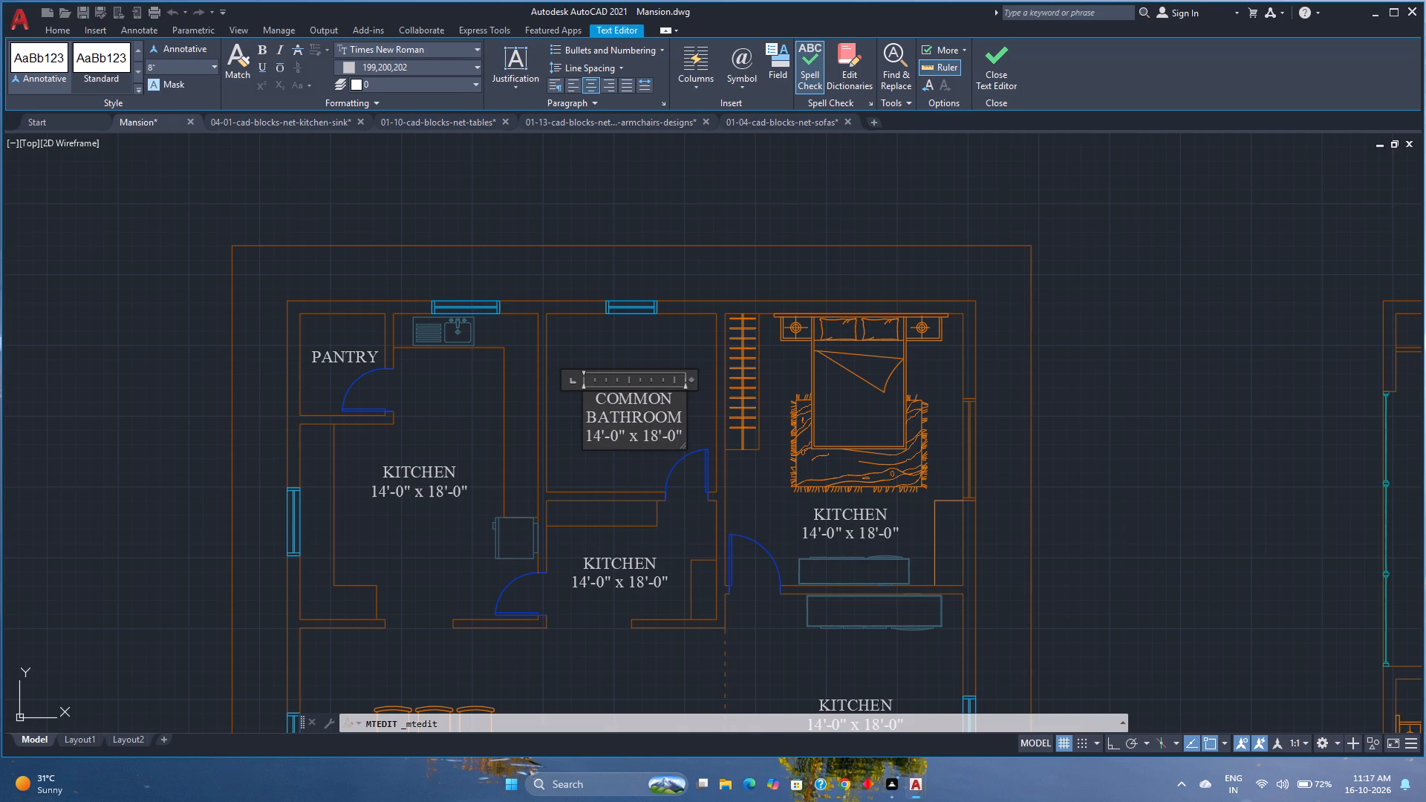
pyautogui.press('BackSpace')
pyautogui.press('0')
pyautogui.press('Right')
pyautogui.press('Right')
pyautogui.press('Right')
pyautogui.press('Right')
pyautogui.press('Left')
pyautogui.press('BackSpace')
pyautogui.press('0')
# Change the first dimension in the COMMON BATHROOM label to 10'-6".
pyautogui.press('Left')
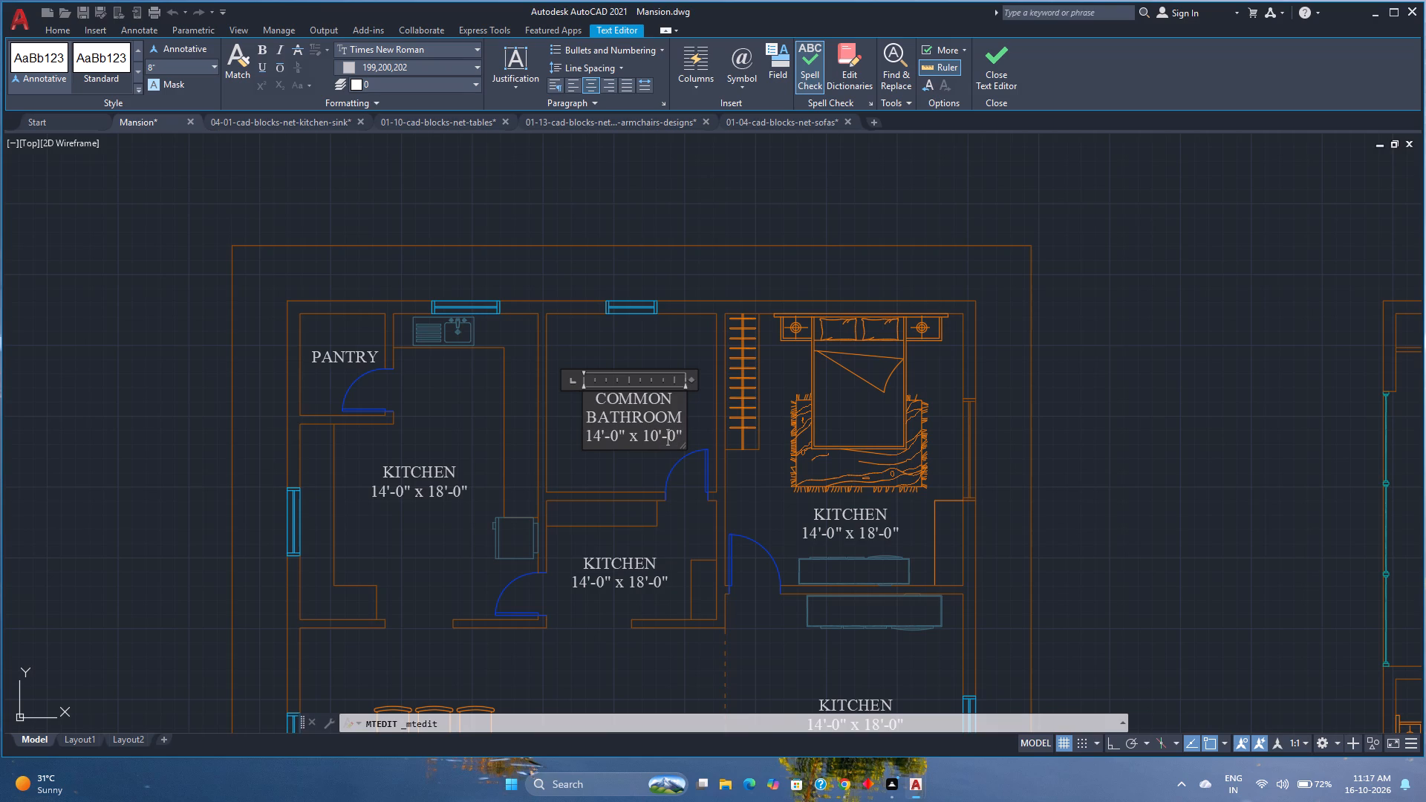
pyautogui.press('Left')
pyautogui.press('Left')
pyautogui.press('Left')
pyautogui.press('Left')
pyautogui.press('Left')
pyautogui.press('Left')
pyautogui.press('Left')
pyautogui.press('Left')
pyautogui.press('Left')
pyautogui.press('Right')
pyautogui.press('BackSpace')
pyautogui.press('6')
pyautogui.press('Left')
pyautogui.press('Left')
pyautogui.press('Left')
pyautogui.press('BackSpace')
pyautogui.press('0')
# Widen the COMMON BATHROOM label's text frame so the name fits on one line, and finish editing.
pyautogui.moveTo(691, 379); pyautogui.dragTo(740, 375)
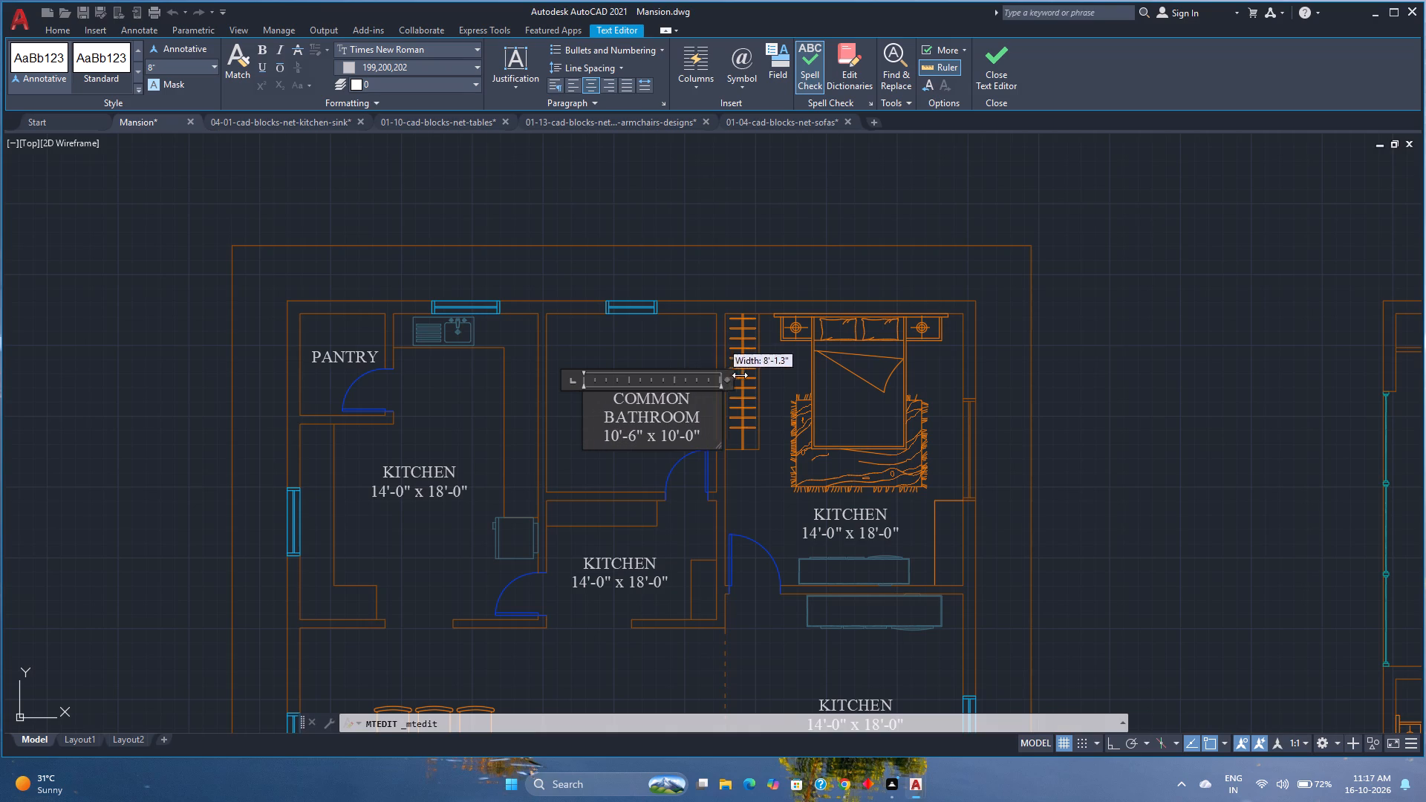
pyautogui.moveTo(740, 375); pyautogui.dragTo(773, 377)
pyautogui.click(994, 62)
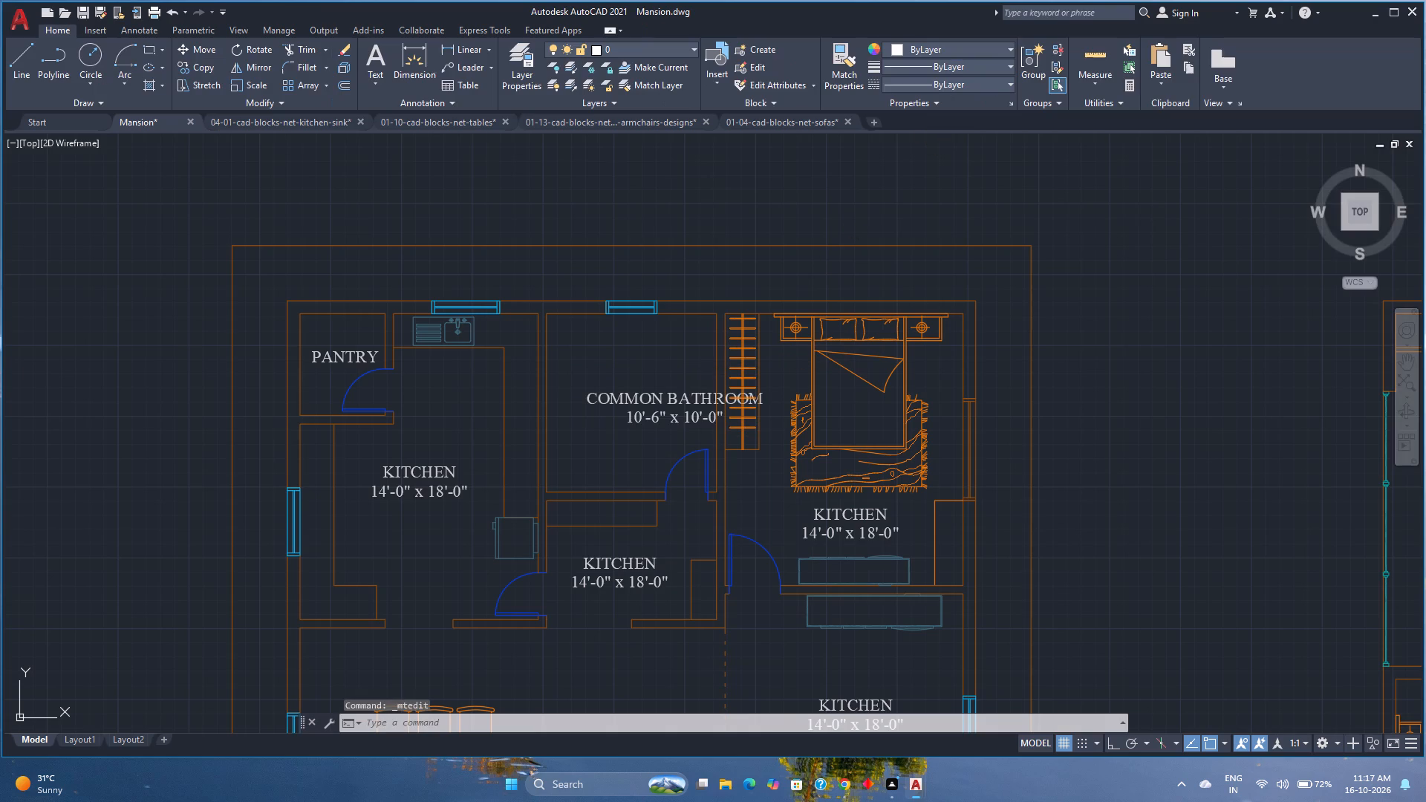
# Move the COMMON BATHROOM label up and left so its frame starts at the wall shared with the kitchen.
pyautogui.click(688, 397)
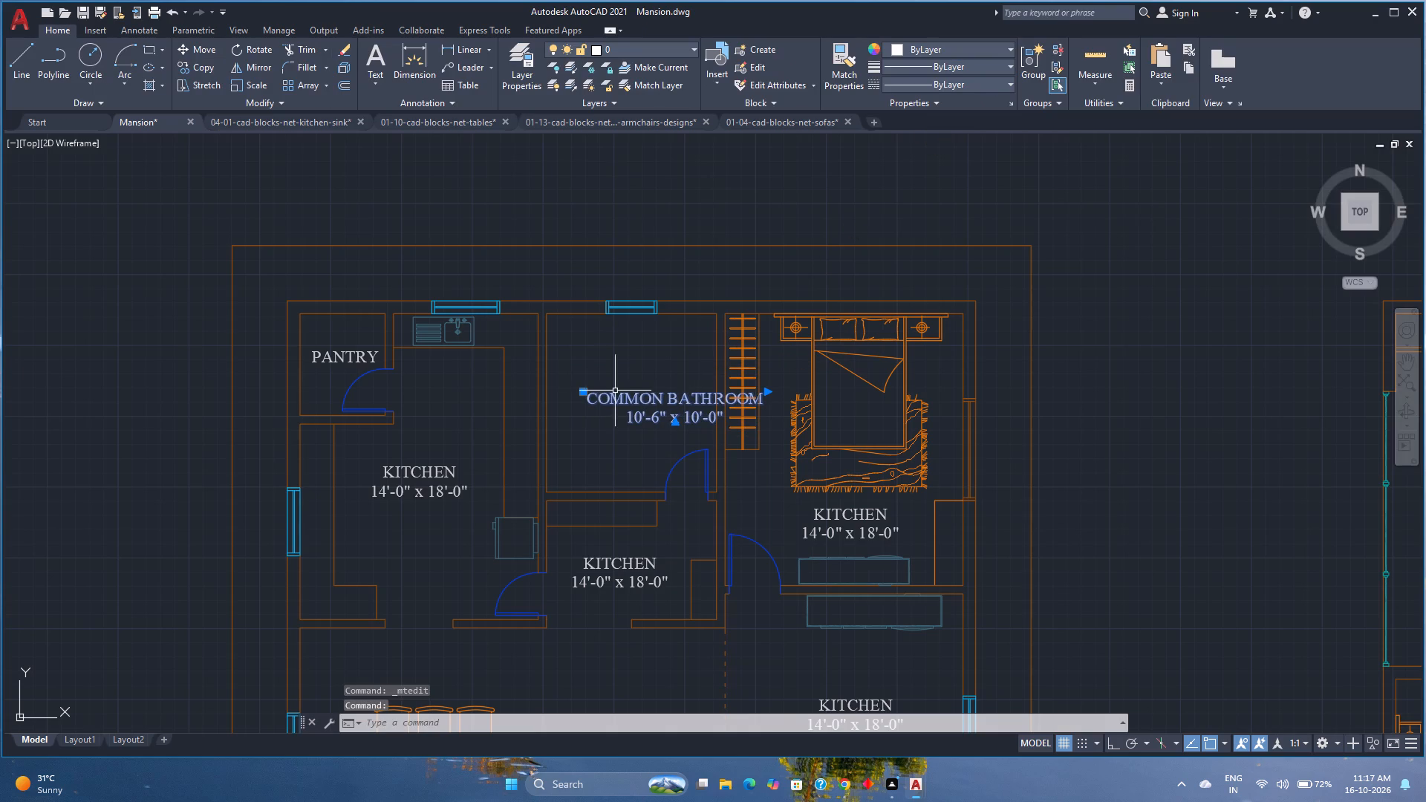
pyautogui.click(582, 394)
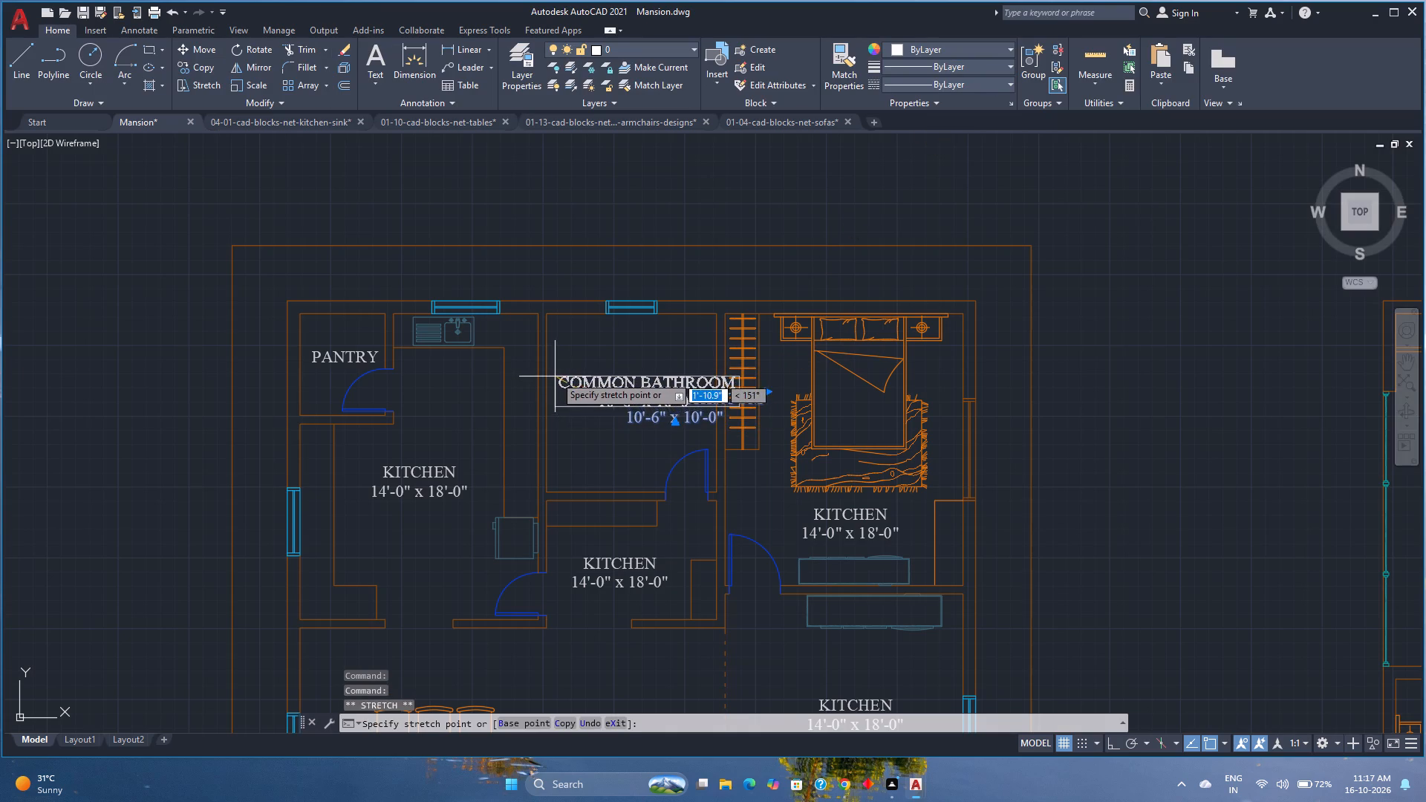
pyautogui.click(549, 368)
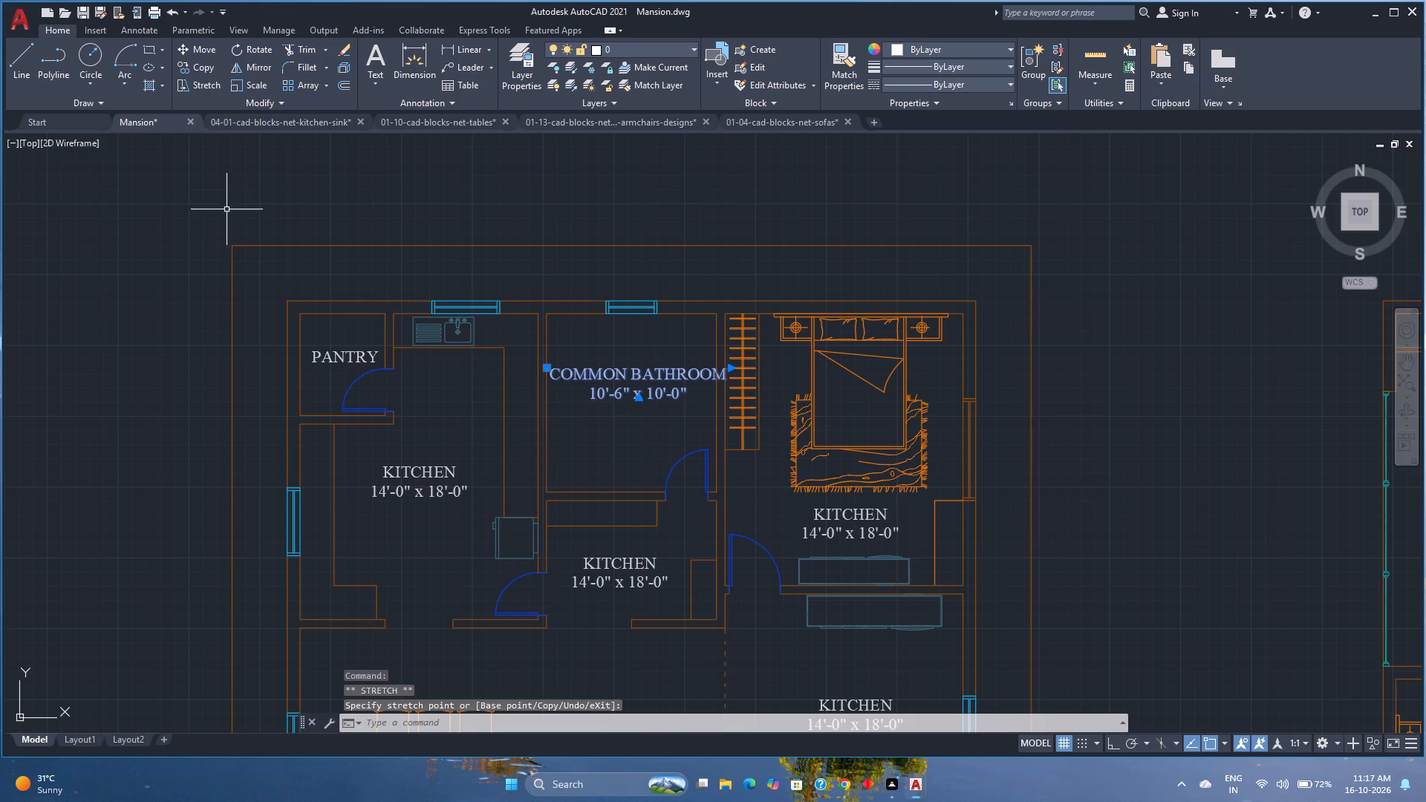
# Set the text height of the whole COMMON BATHROOM label to 6.5".
pyautogui.scroll(1, 641, 395)
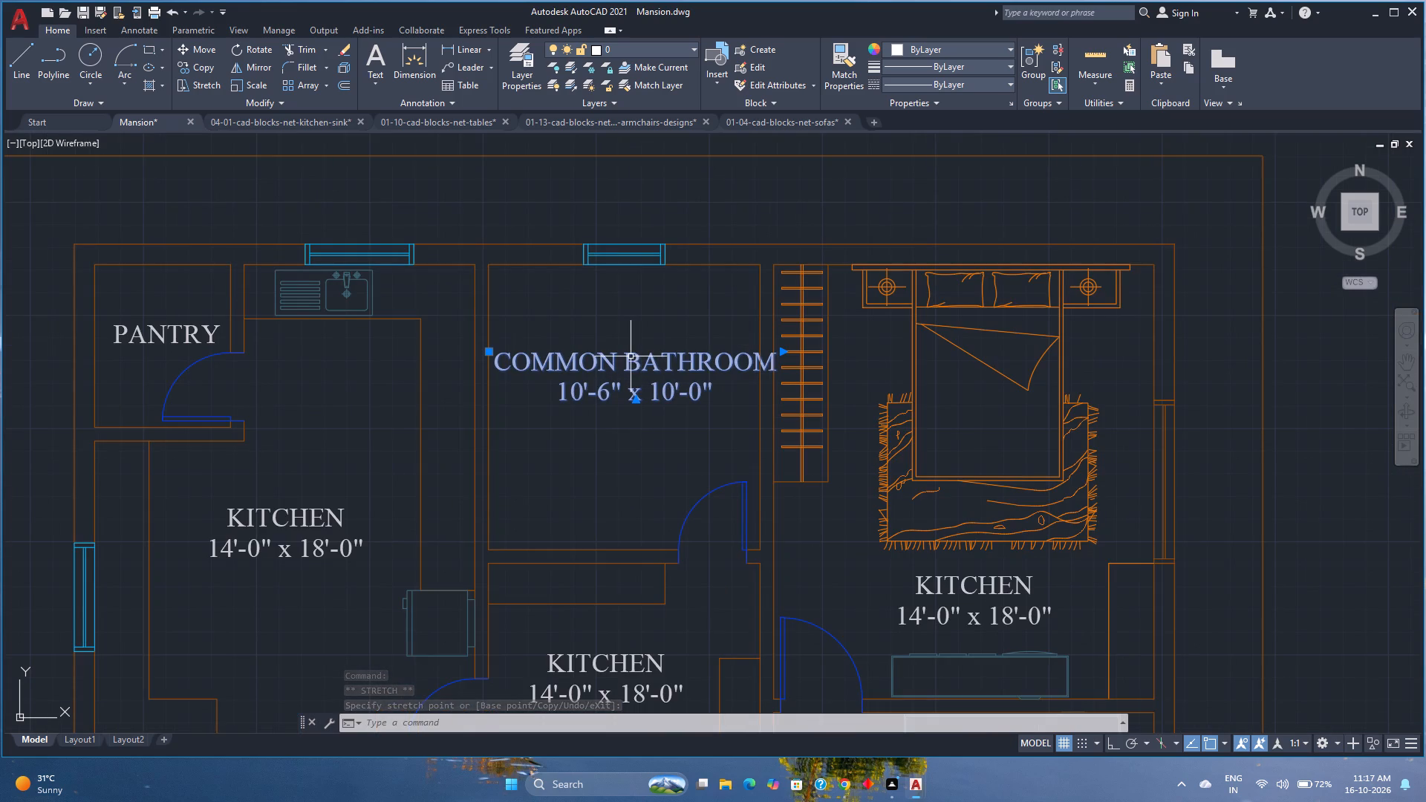
pyautogui.doubleClick(628, 361)
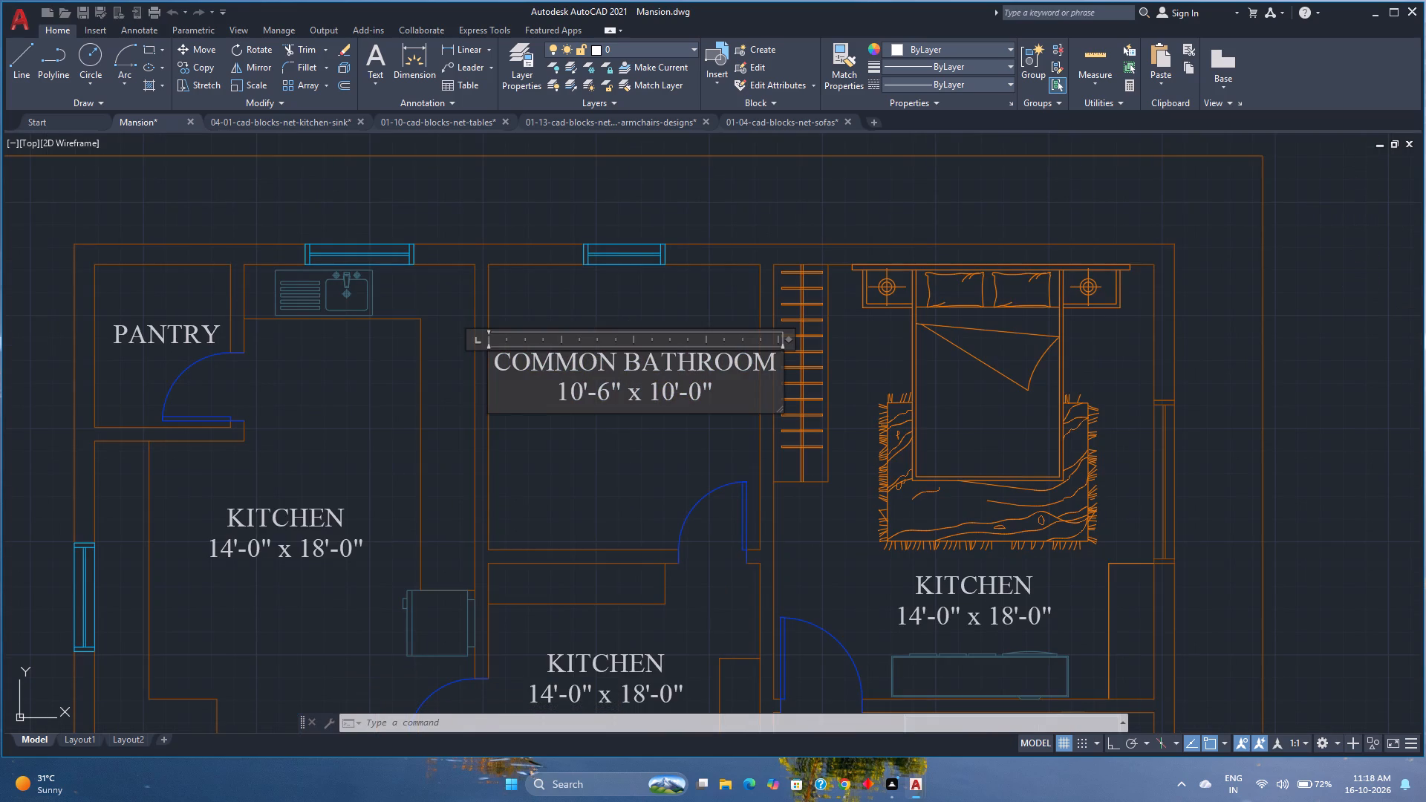
pyautogui.hotkey('ctrl', 'a')
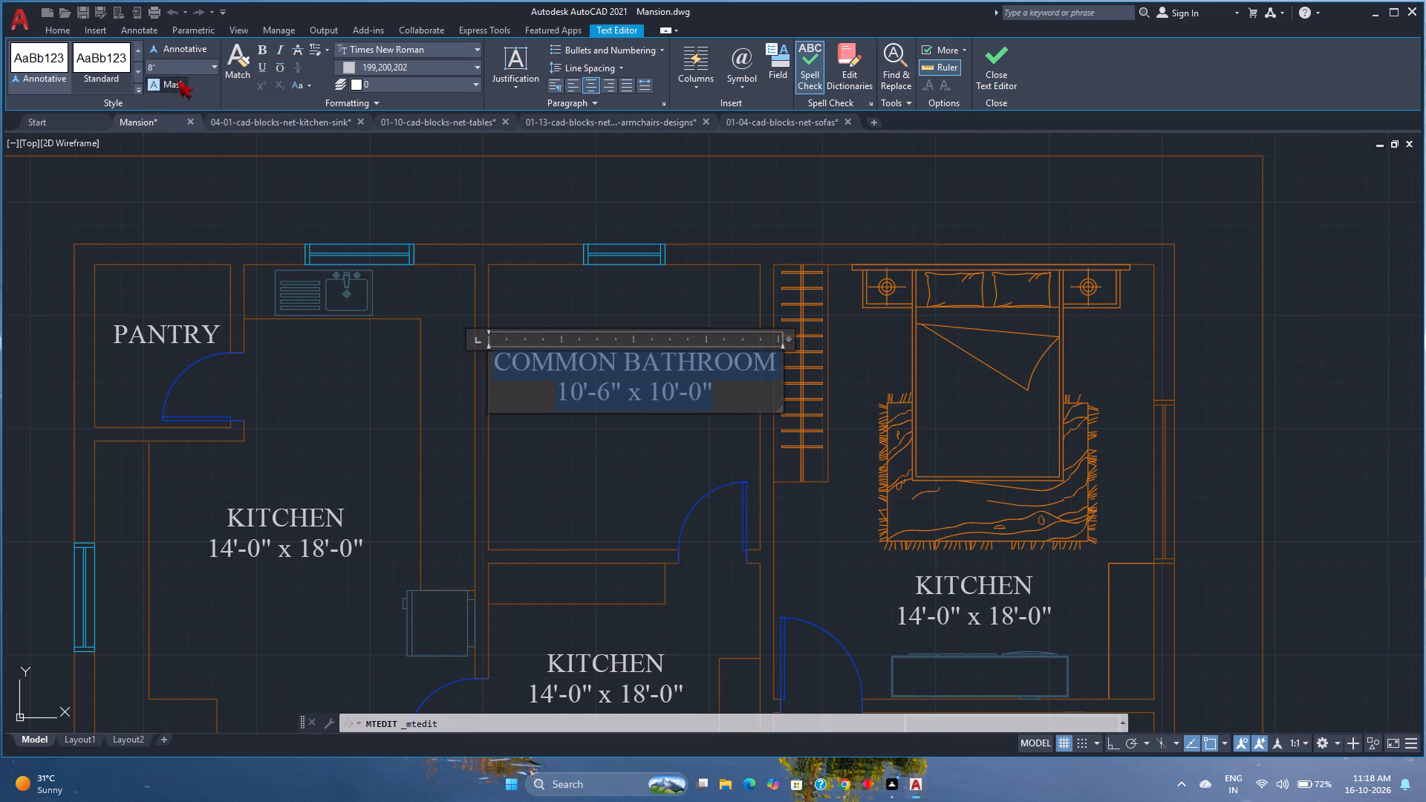
pyautogui.click(180, 68)
pyautogui.press('6')
pyautogui.write('.5')
pyautogui.hotkey('shift', '"')
pyautogui.press('Return')
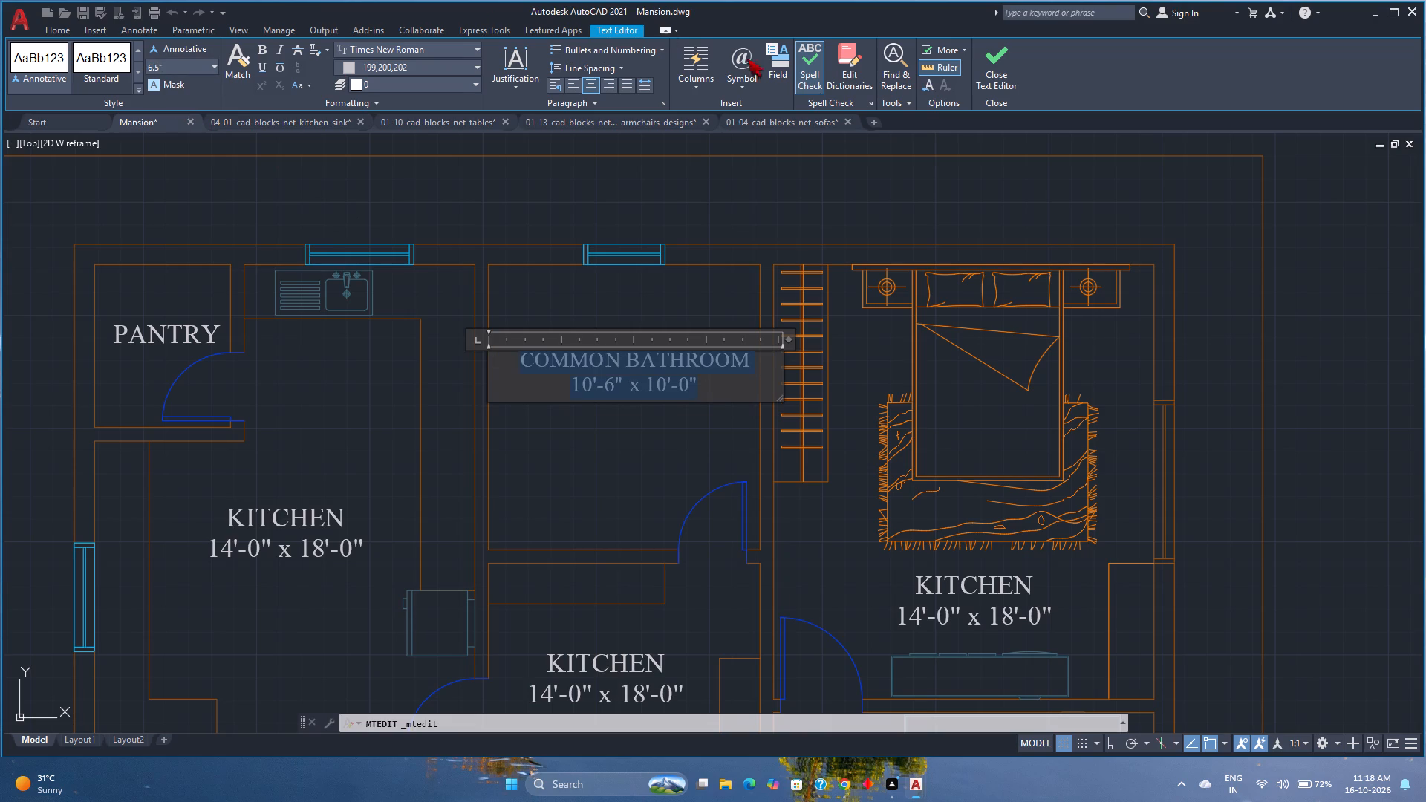
pyautogui.click(994, 68)
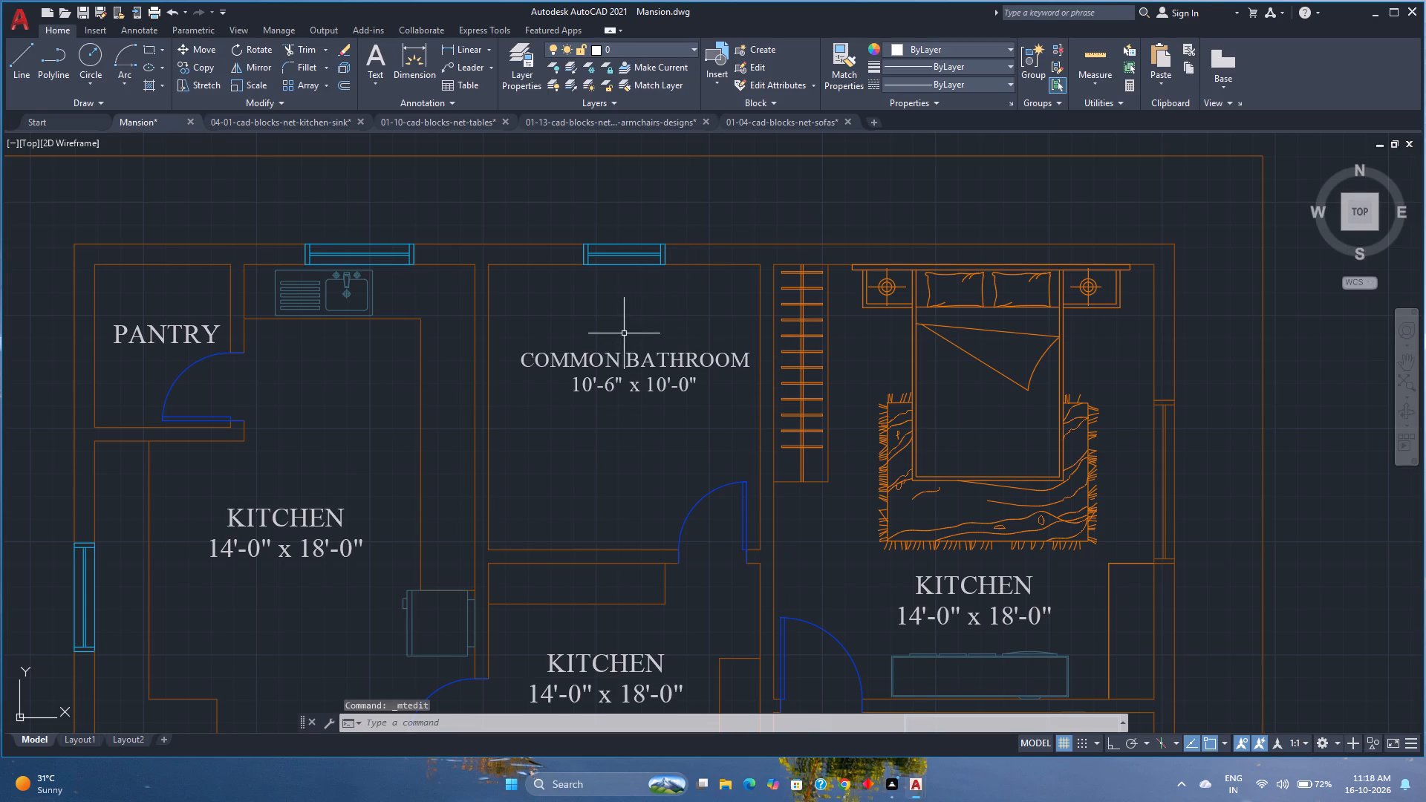
# Narrow the COMMON BATHROOM label's text frame with Ortho on so it ends inside the room, keeping the name on one line.
pyautogui.click(612, 362)
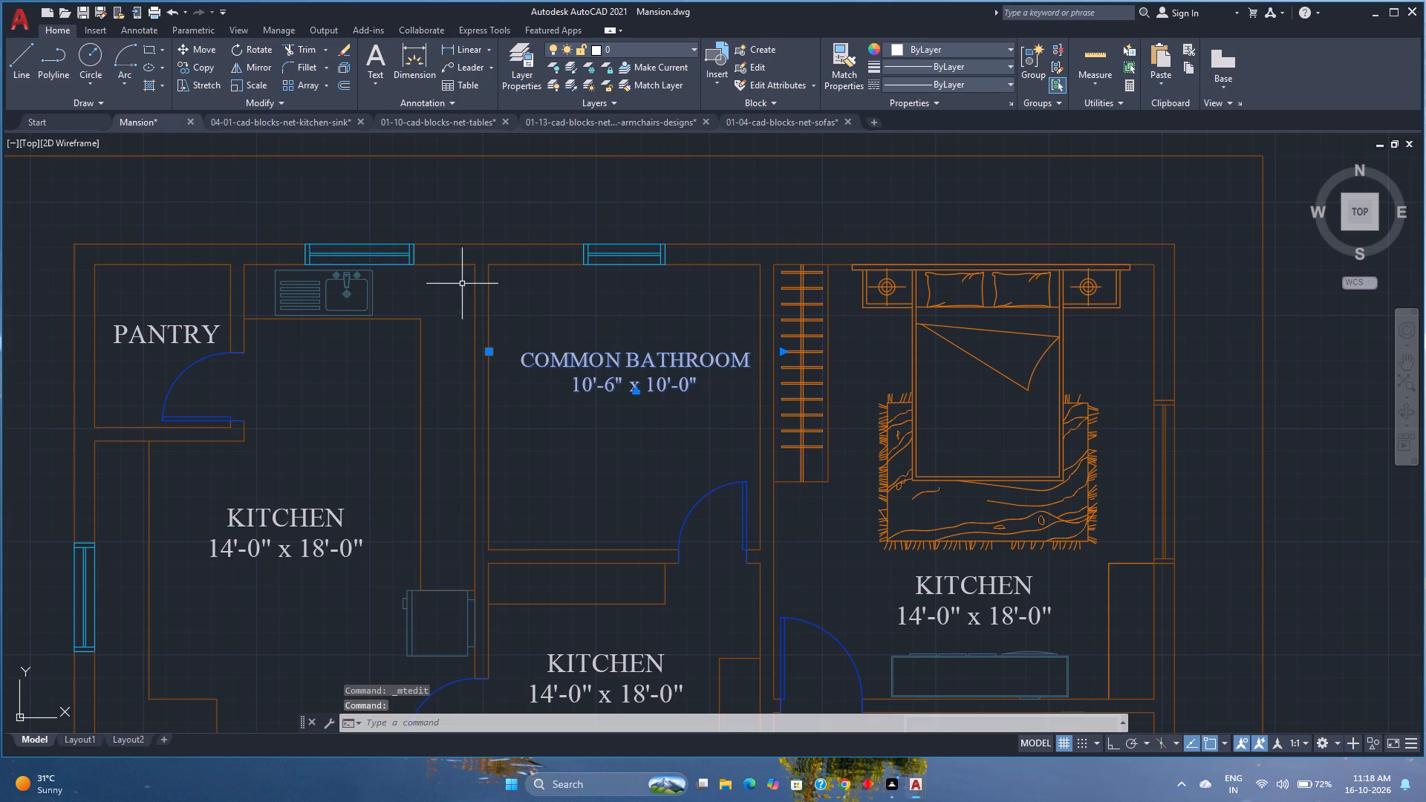
pyautogui.moveTo(784, 351); pyautogui.dragTo(752, 349)
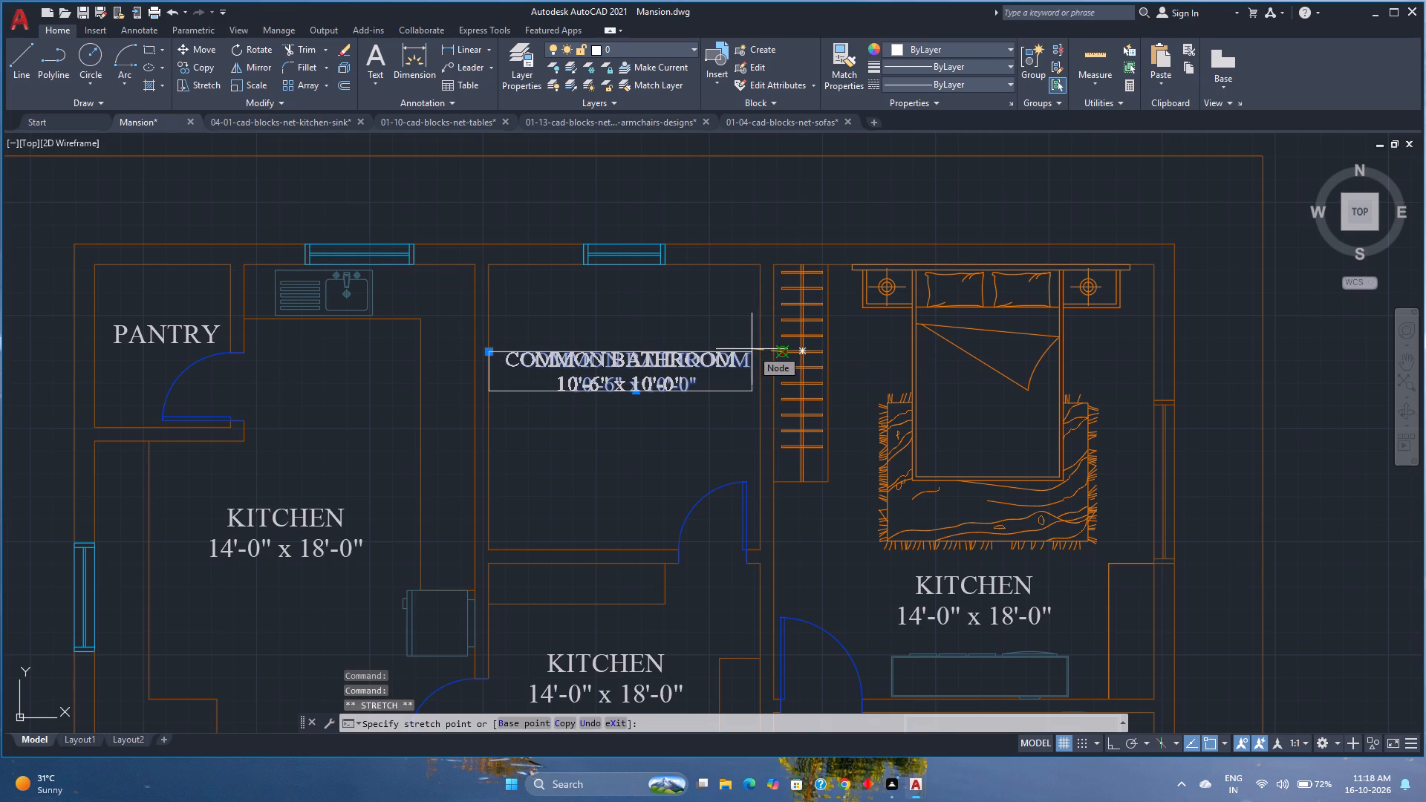
pyautogui.click(752, 349)
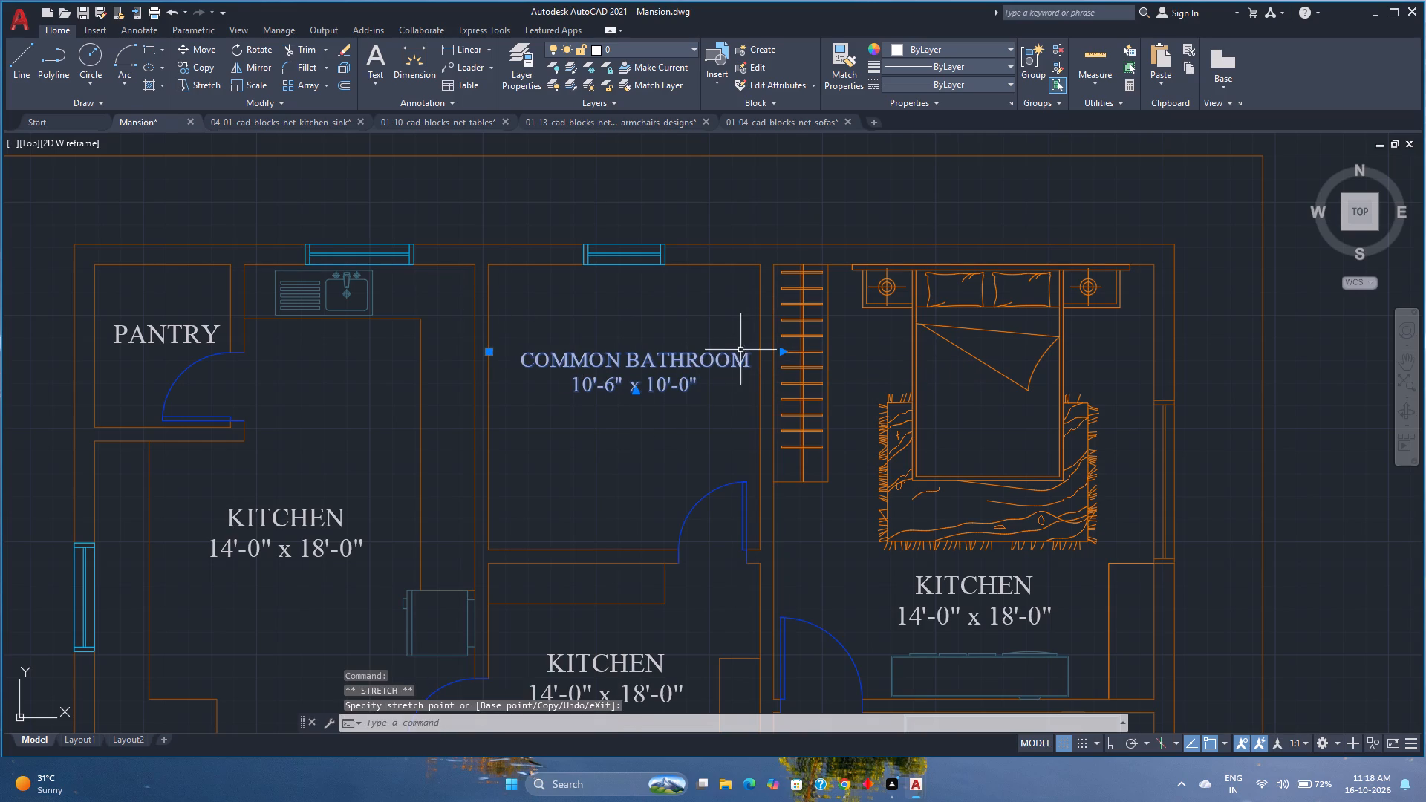
pyautogui.click(783, 351)
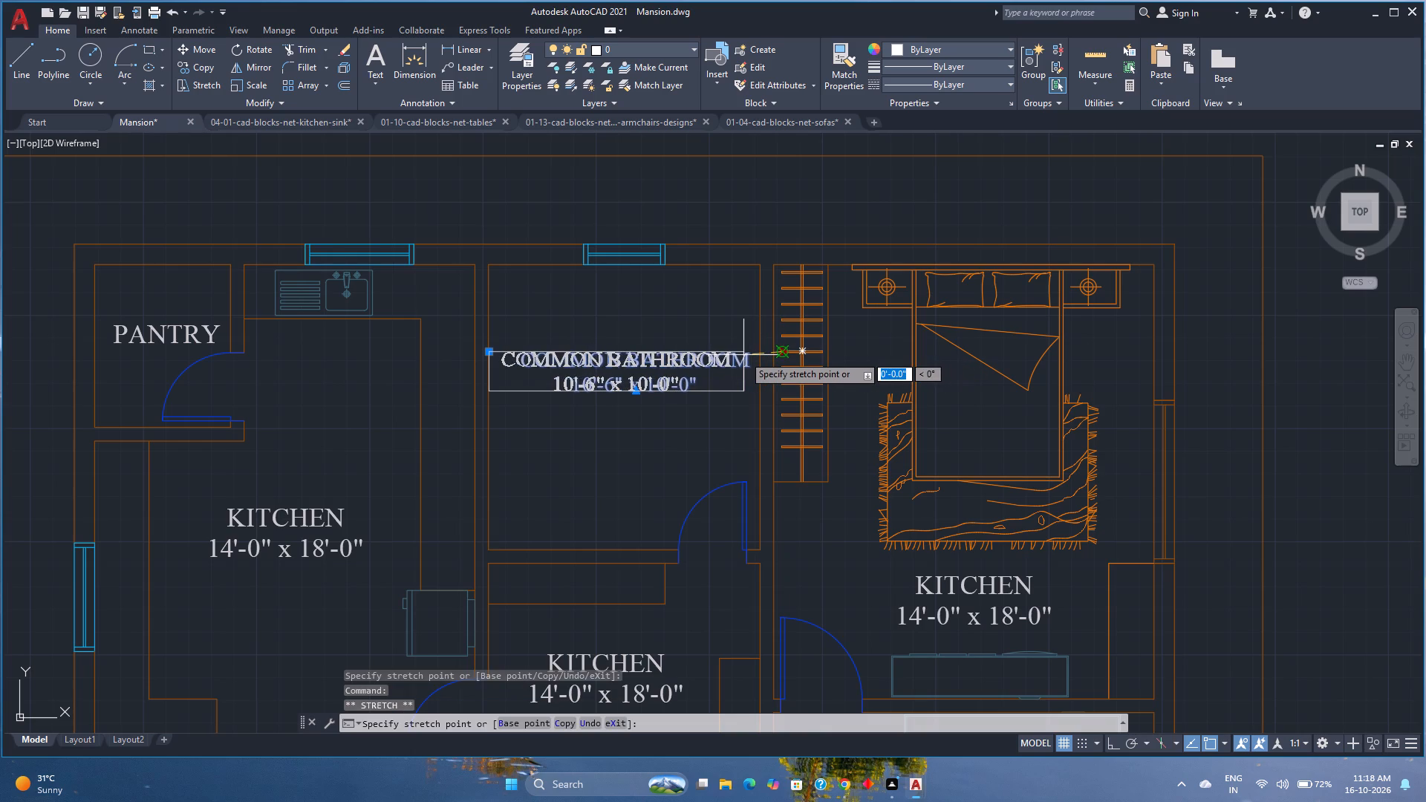
pyautogui.scroll(5, 743, 355)
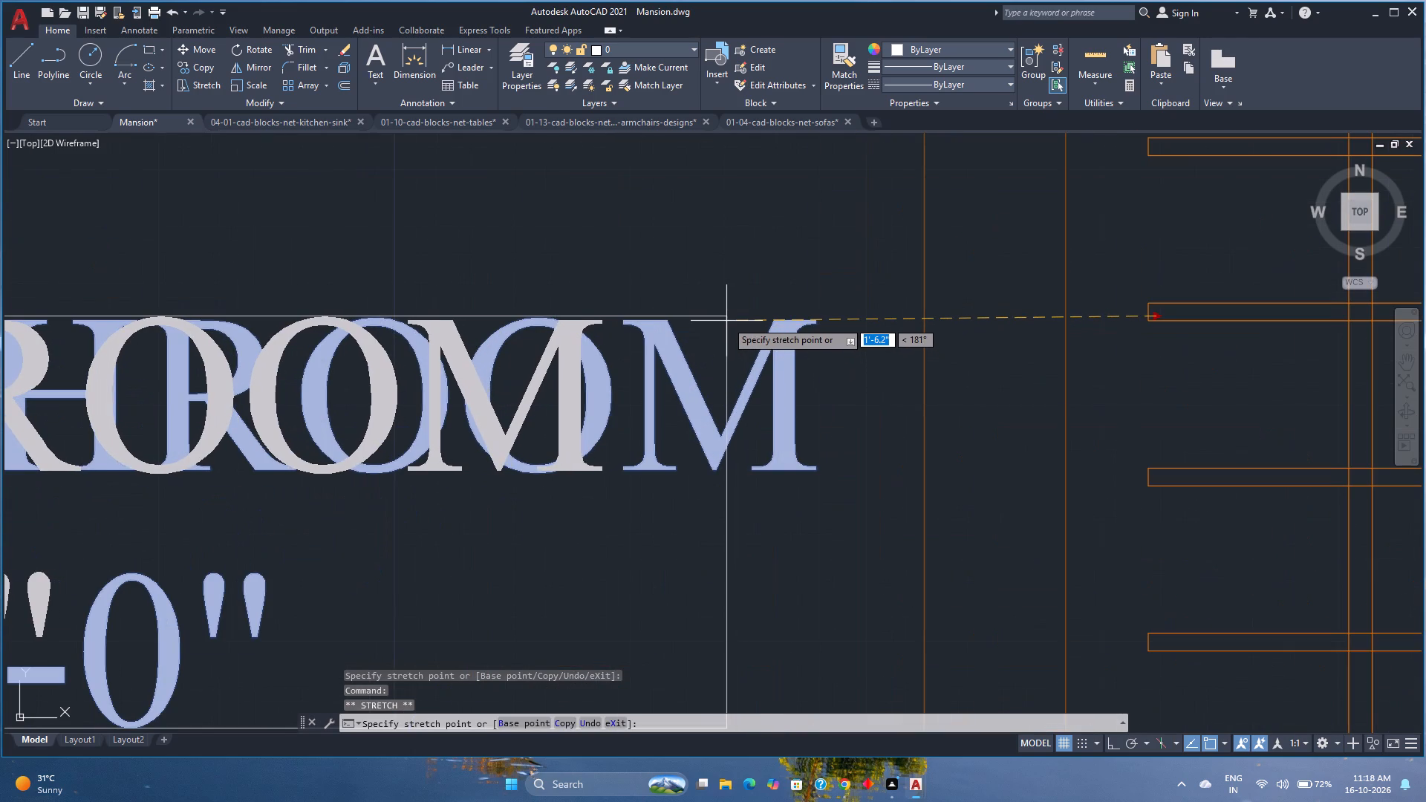
pyautogui.press('F8')
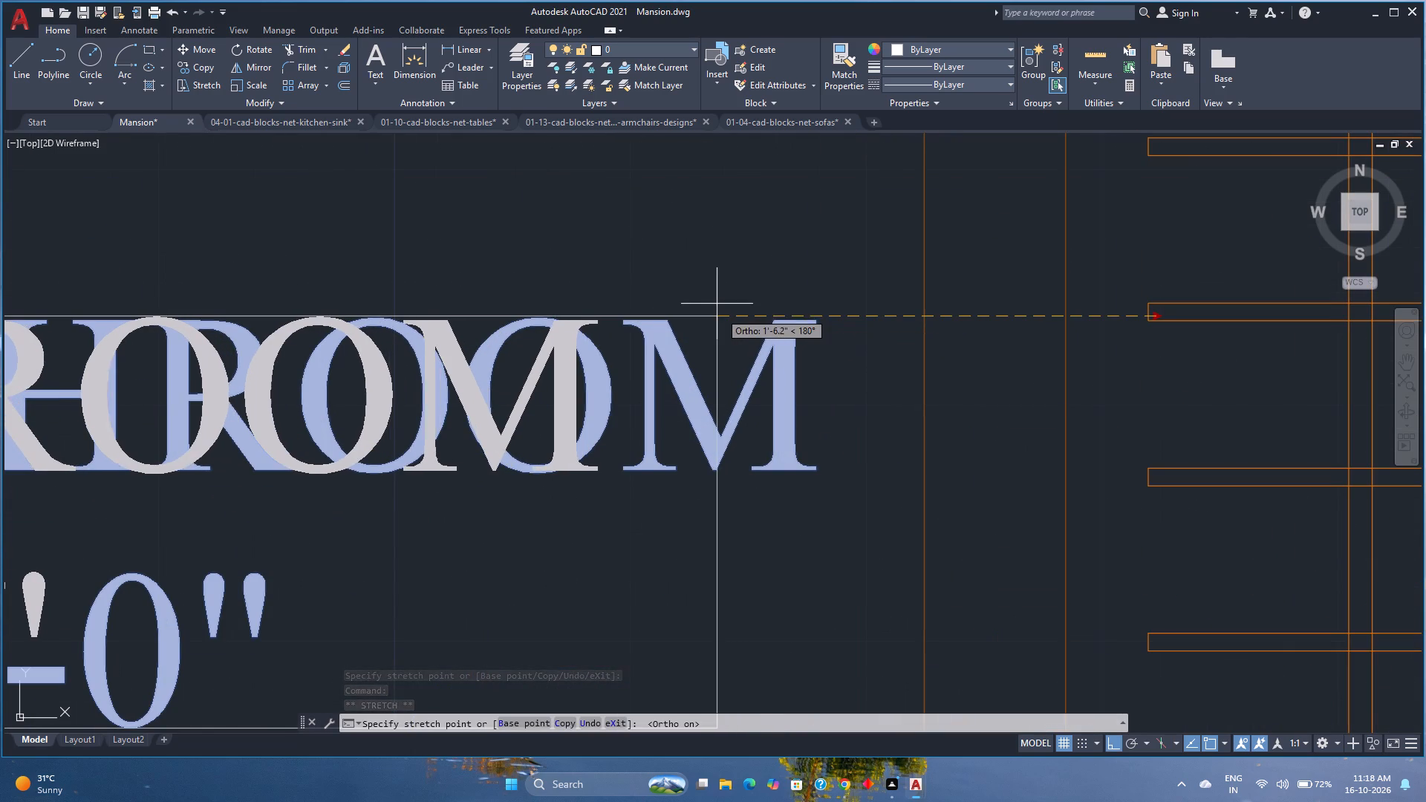
pyautogui.click(717, 302)
# Move the COMMON BATHROOM label straight down a little towards the middle of the room, and deselect it.
pyautogui.scroll(-4, 717, 302)
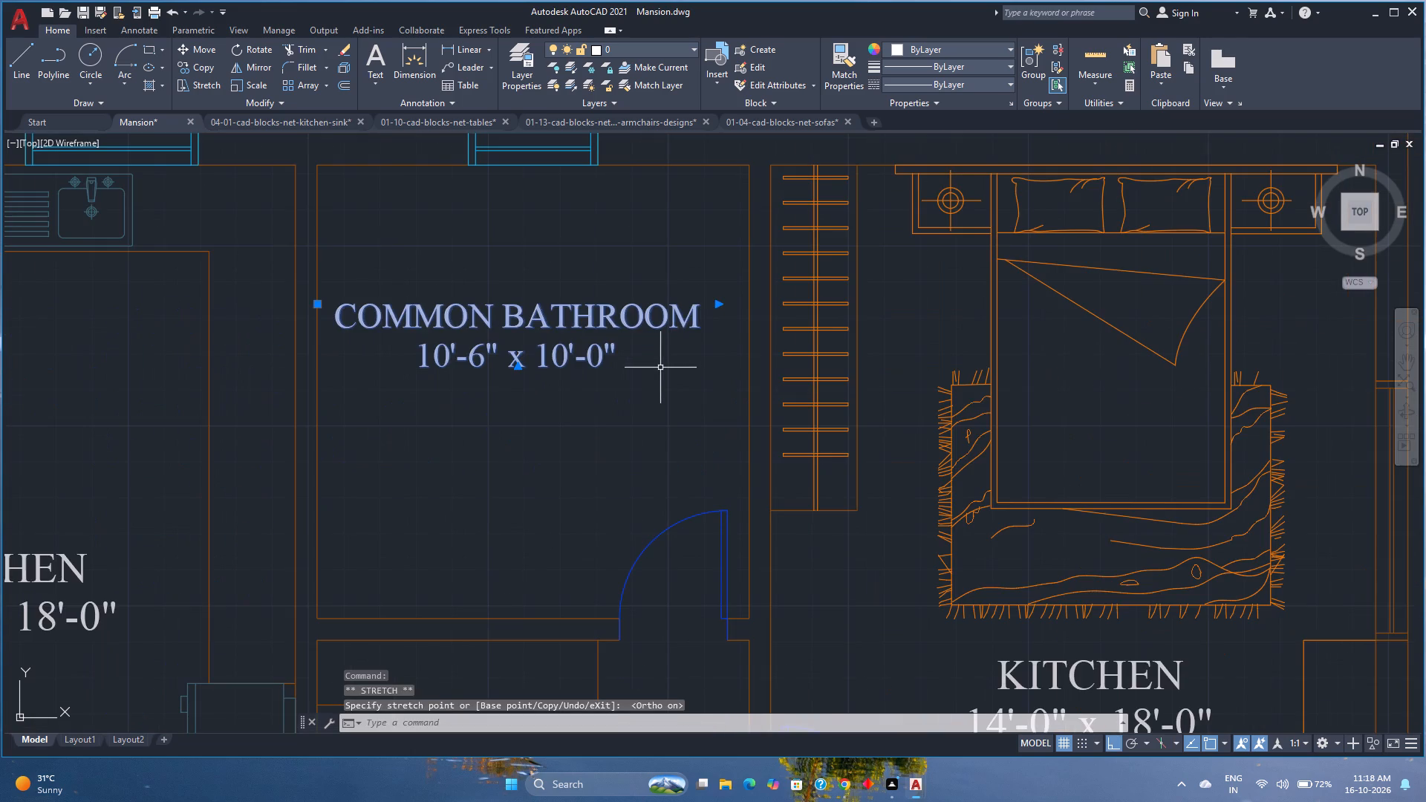
pyautogui.moveTo(660, 368); pyautogui.dragTo(744, 472, button='middle')
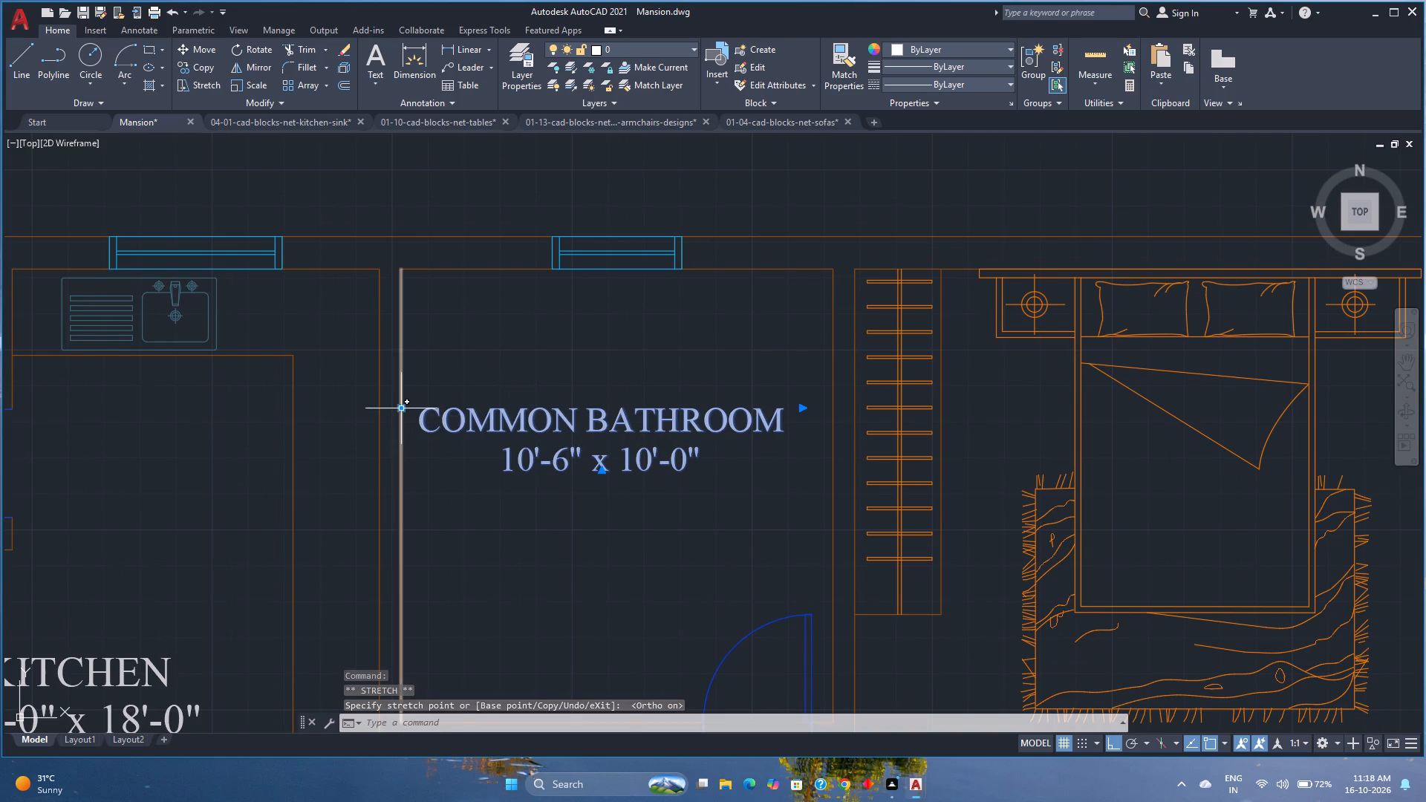
pyautogui.click(400, 409)
pyautogui.click(420, 456)
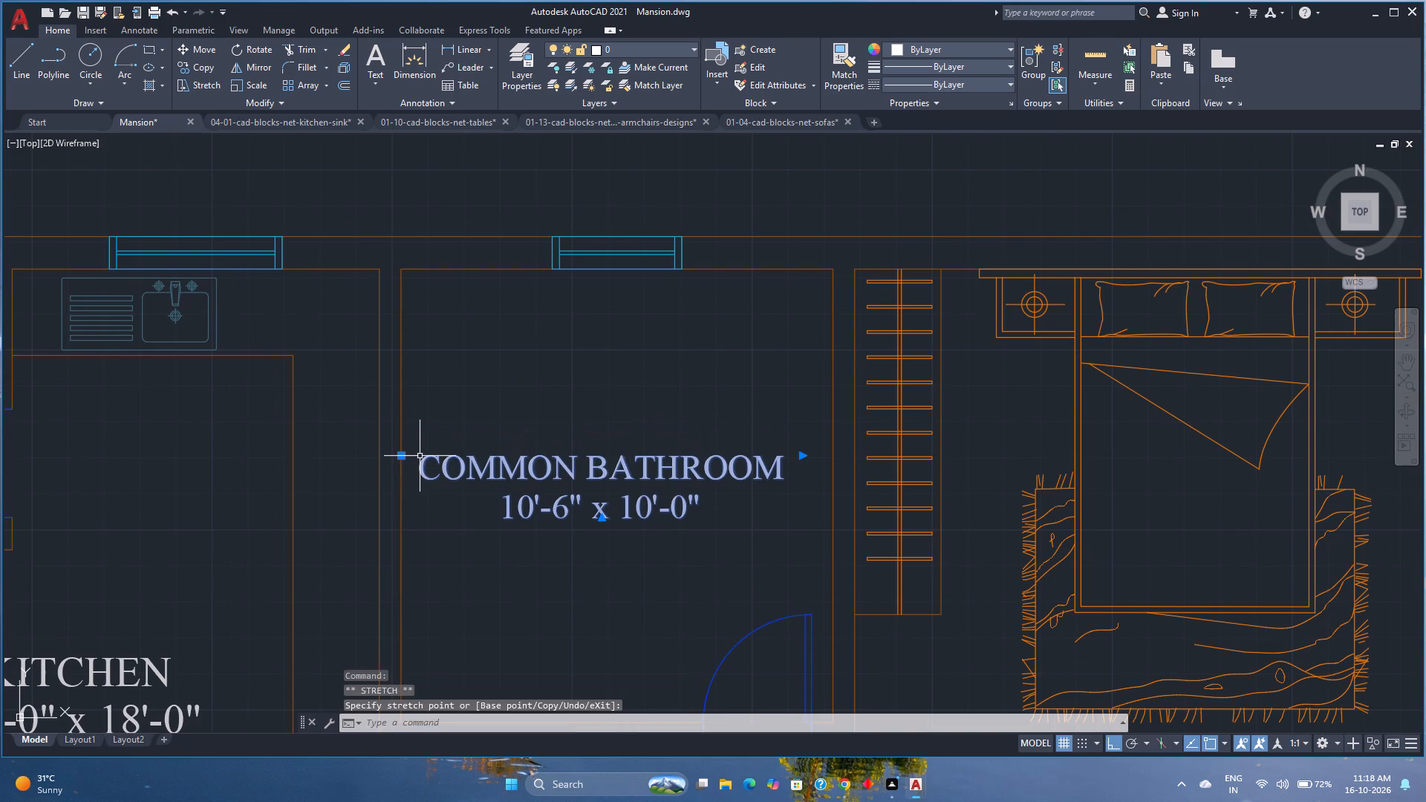
pyautogui.scroll(-2, 420, 456)
pyautogui.moveTo(420, 456); pyautogui.dragTo(446, 437, button='middle')
pyautogui.press('Escape')
# Replace the whole KITCHEN label in the small room below the common bathroom with POOJA ROOM, on one line without dimensions.
pyautogui.scroll(-1, 446, 437)
pyautogui.moveTo(500, 539); pyautogui.dragTo(493, 498, button='middle')
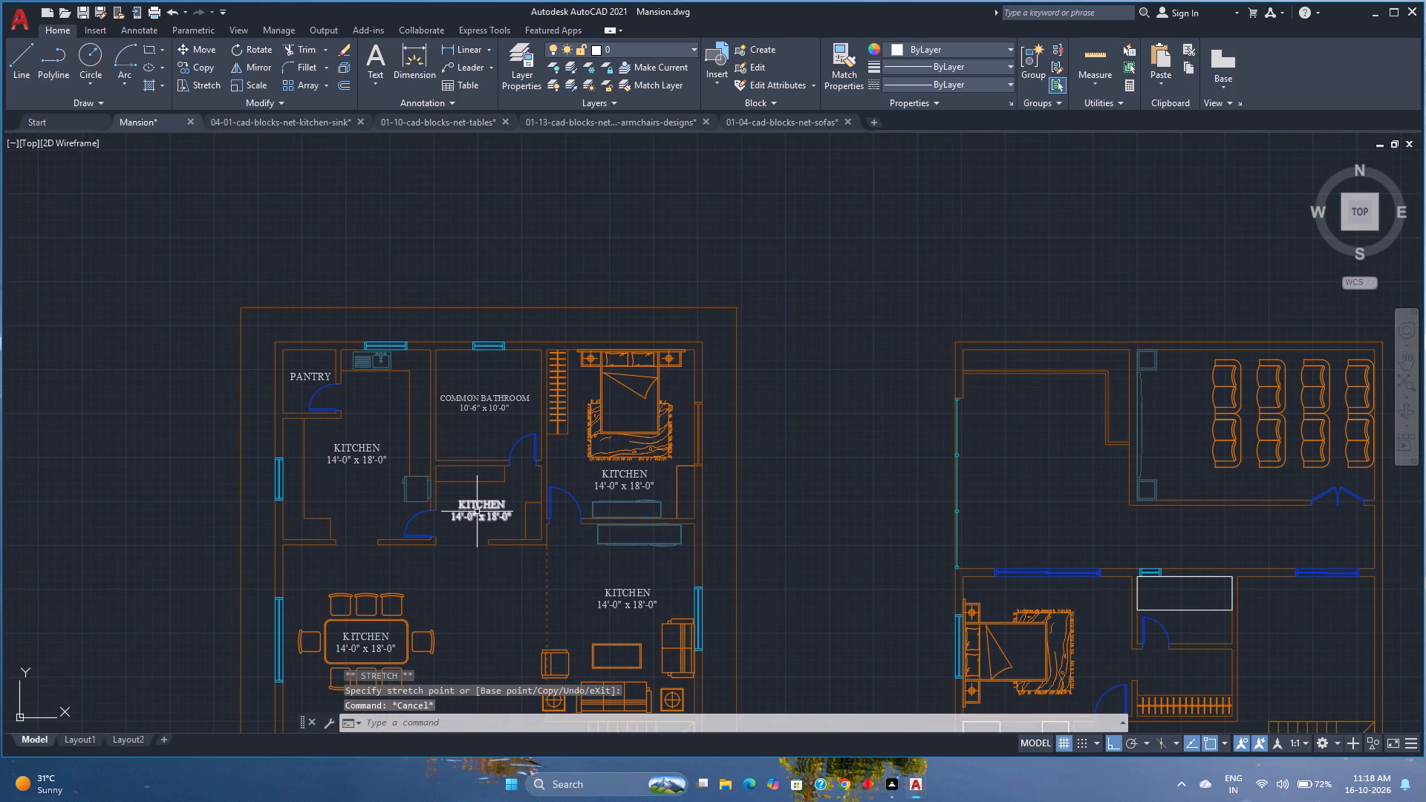
pyautogui.doubleClick(477, 512)
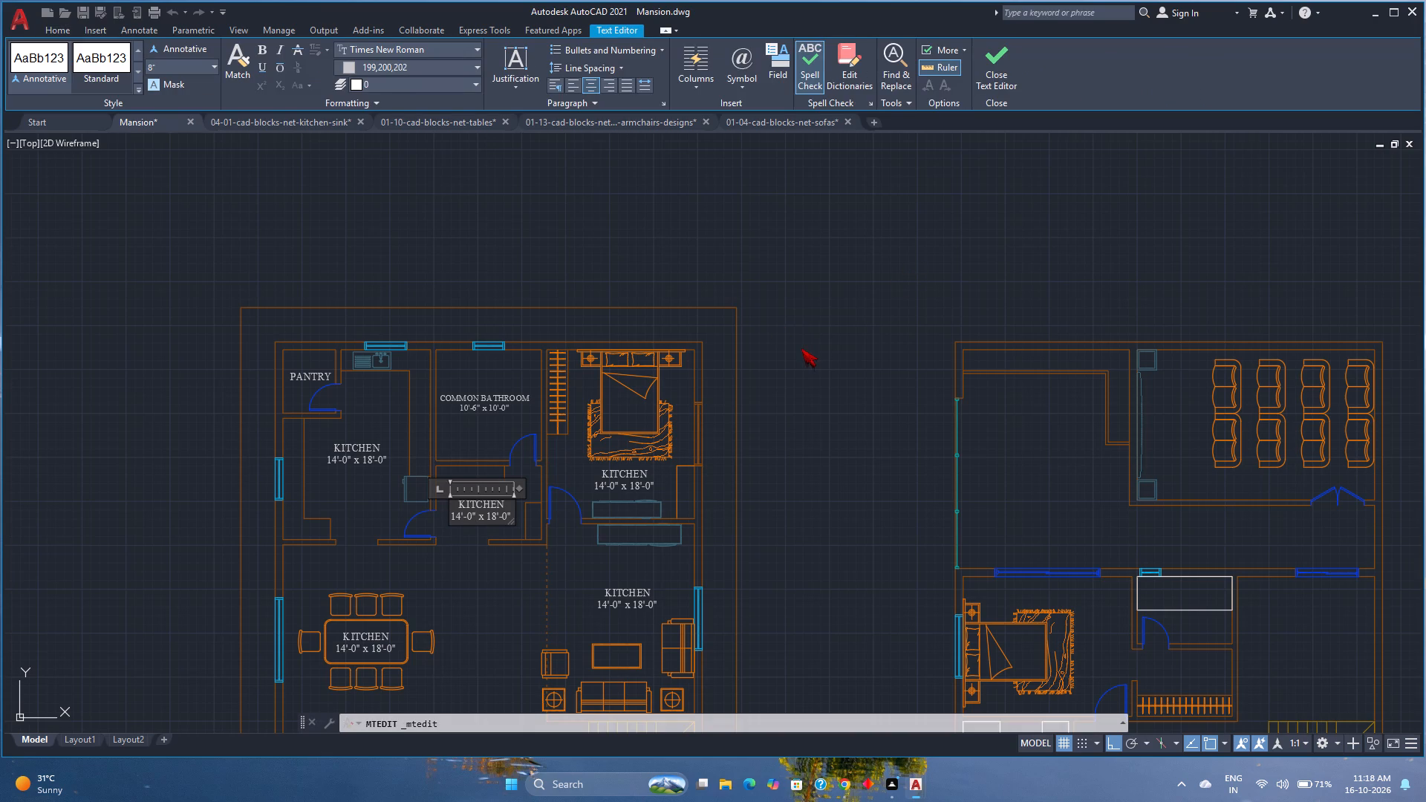
pyautogui.hotkey('ctrl', 'a')
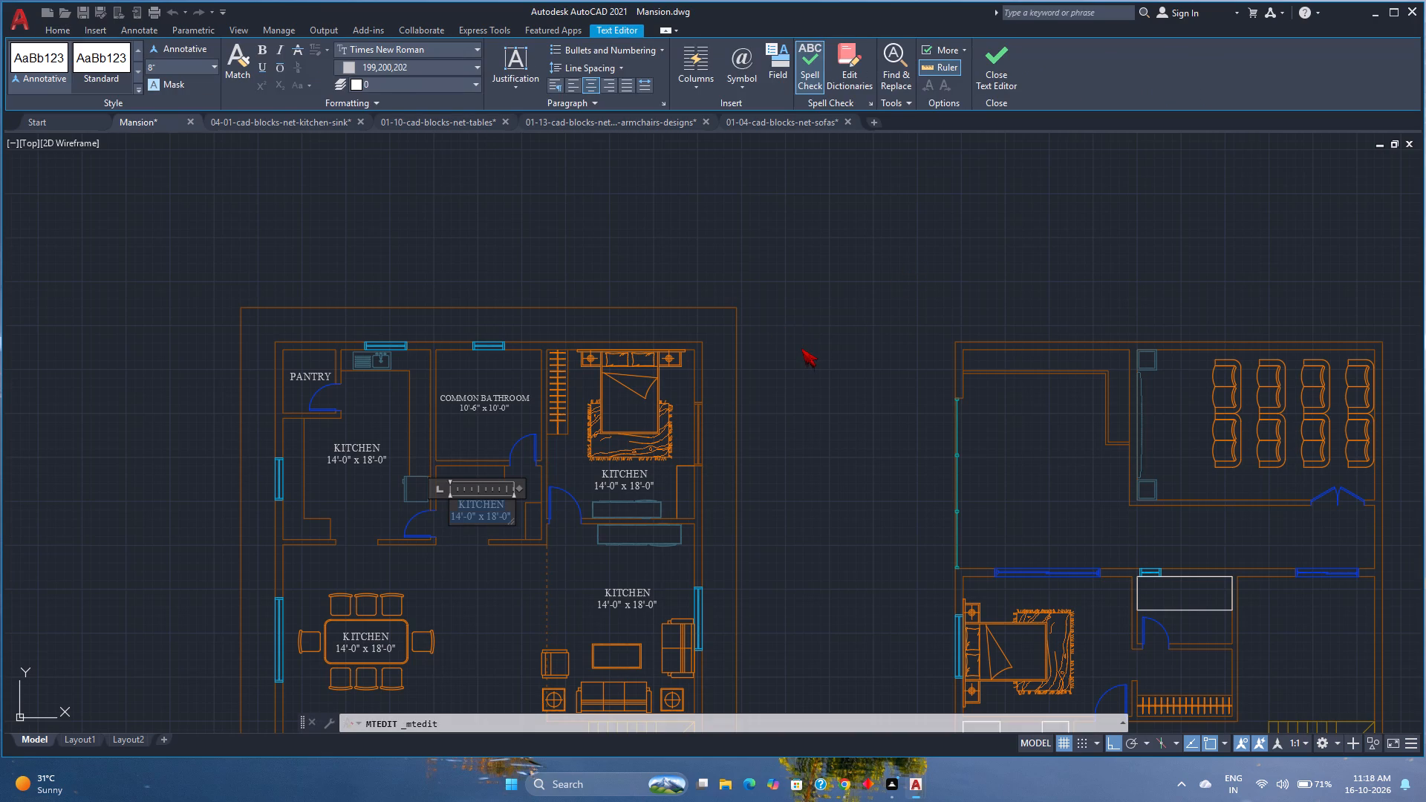
pyautogui.write('POOJA')
pyautogui.press('space')
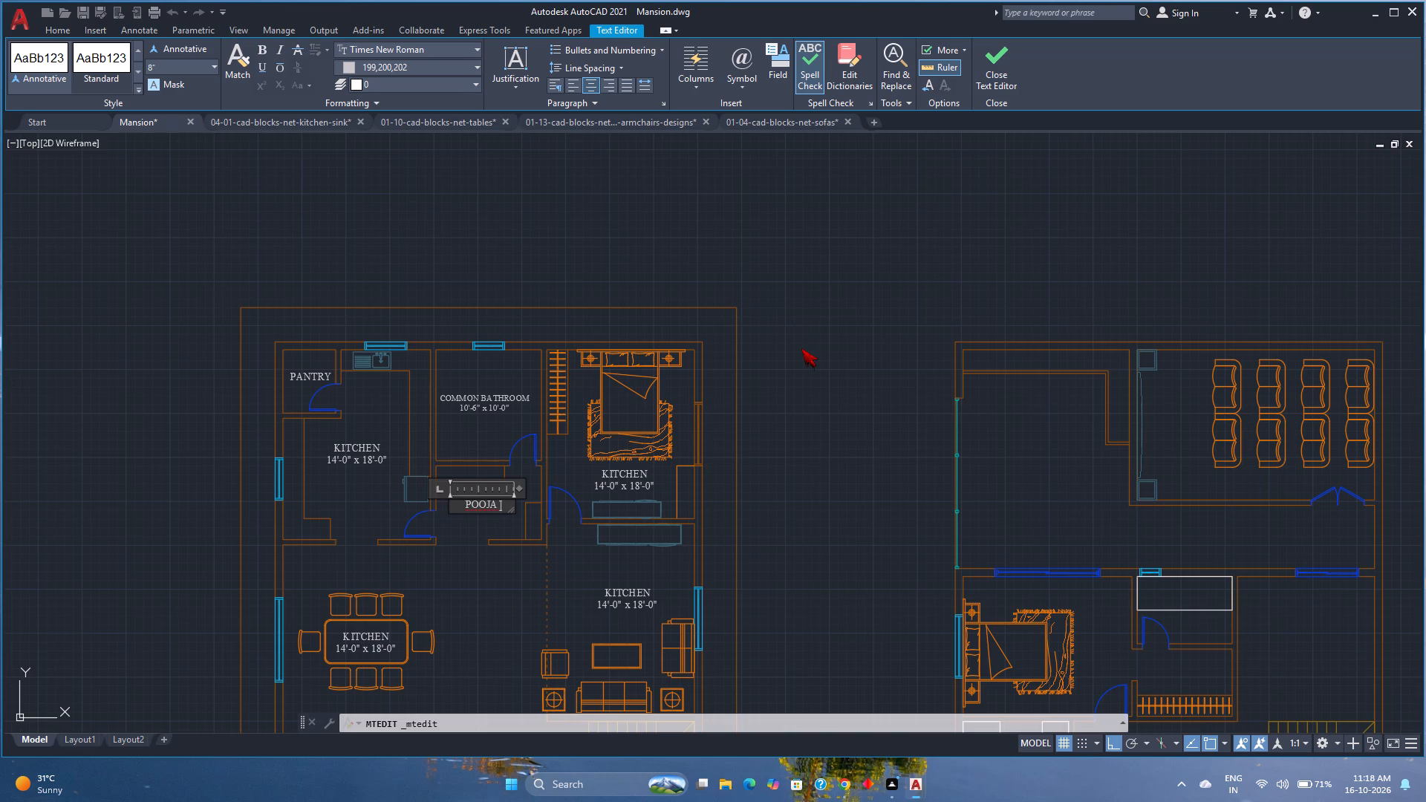
pyautogui.press('r')
pyautogui.write('OM')
pyautogui.press('BackSpace')
pyautogui.write('OM')
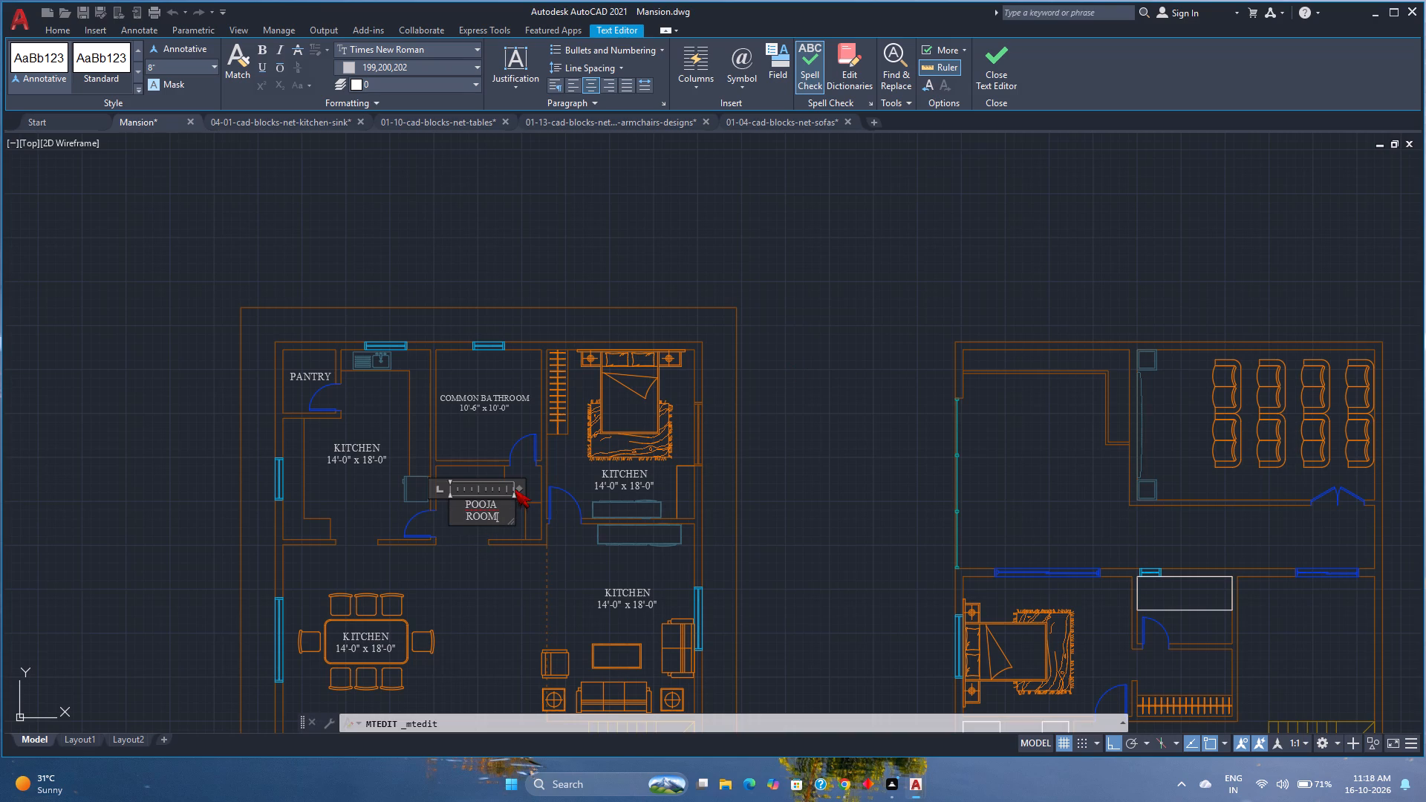
pyautogui.moveTo(517, 487); pyautogui.dragTo(525, 484)
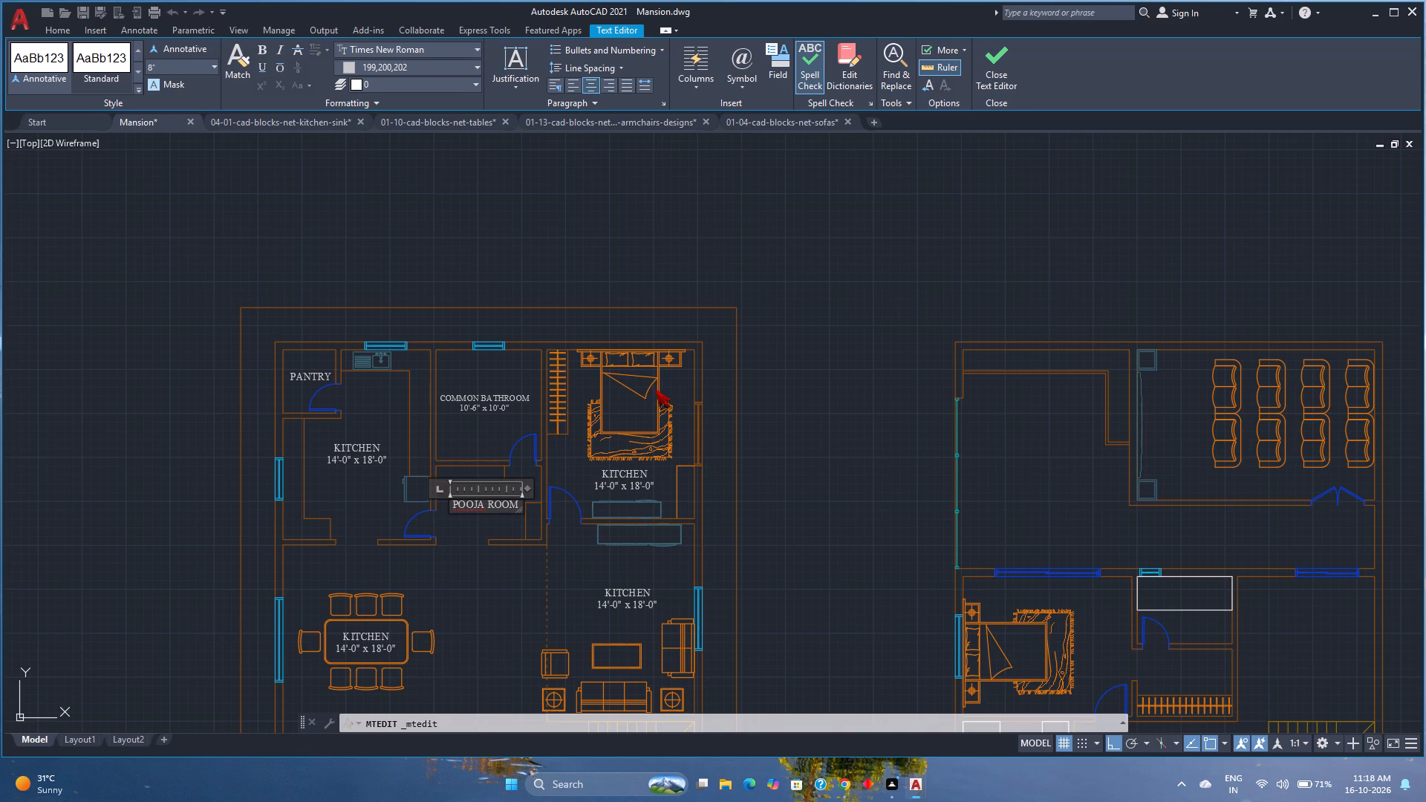
pyautogui.click(1010, 82)
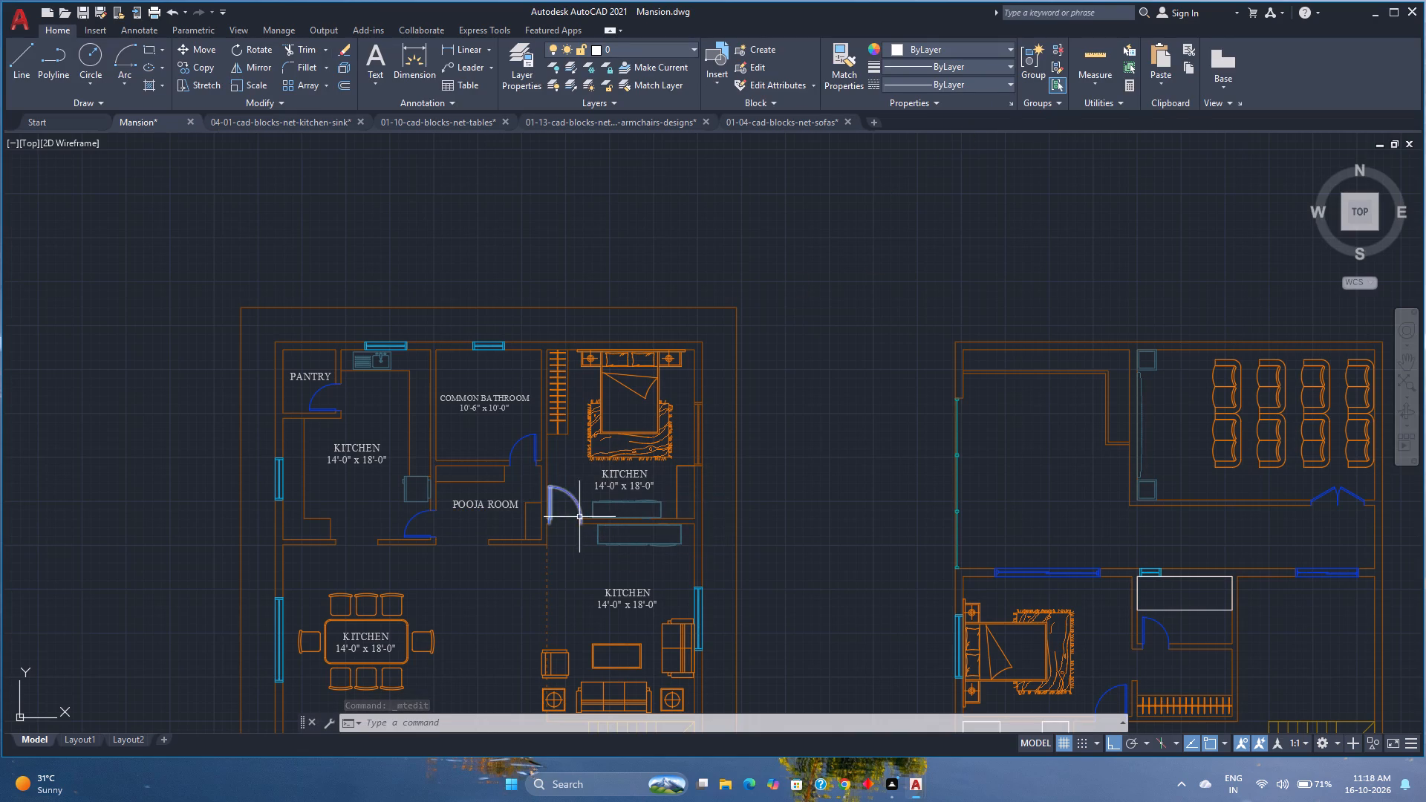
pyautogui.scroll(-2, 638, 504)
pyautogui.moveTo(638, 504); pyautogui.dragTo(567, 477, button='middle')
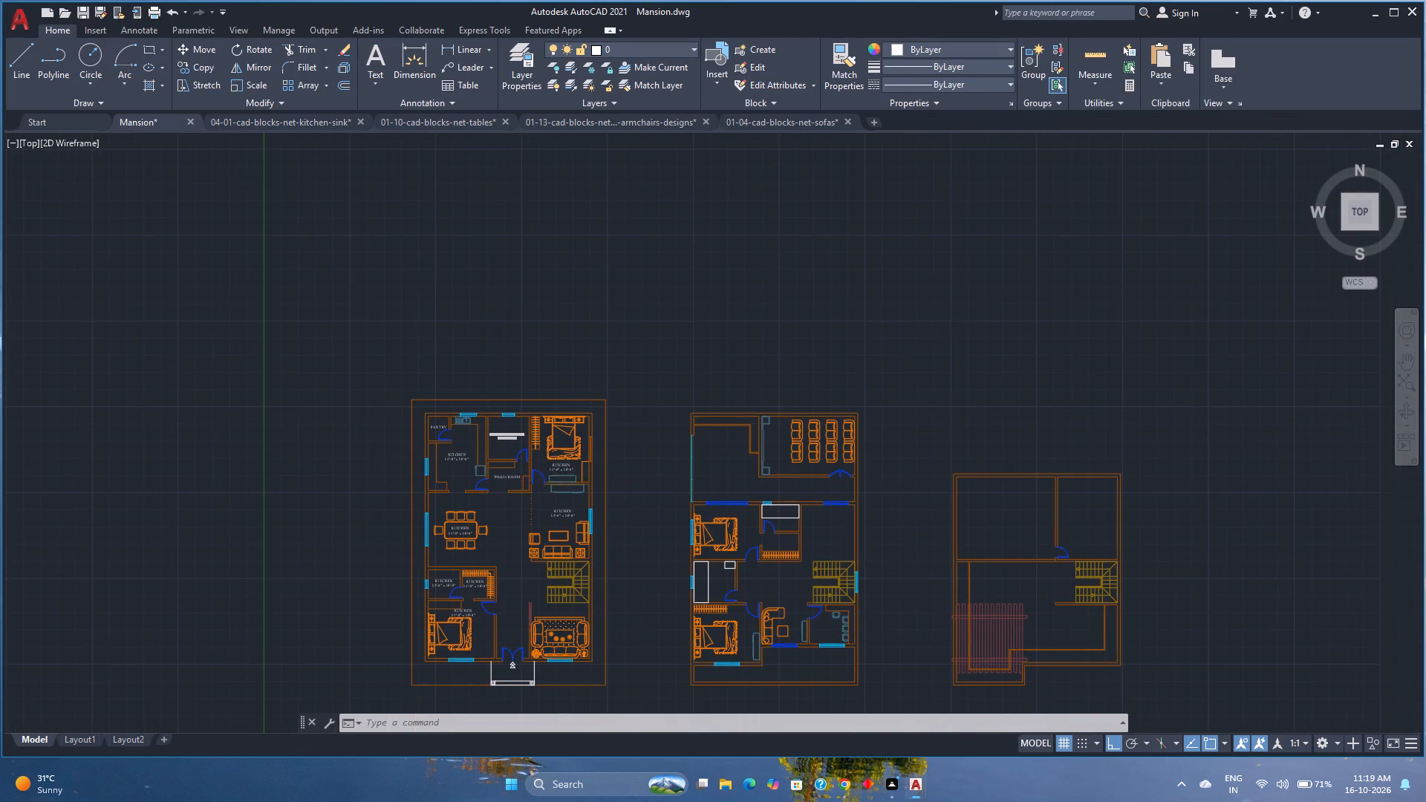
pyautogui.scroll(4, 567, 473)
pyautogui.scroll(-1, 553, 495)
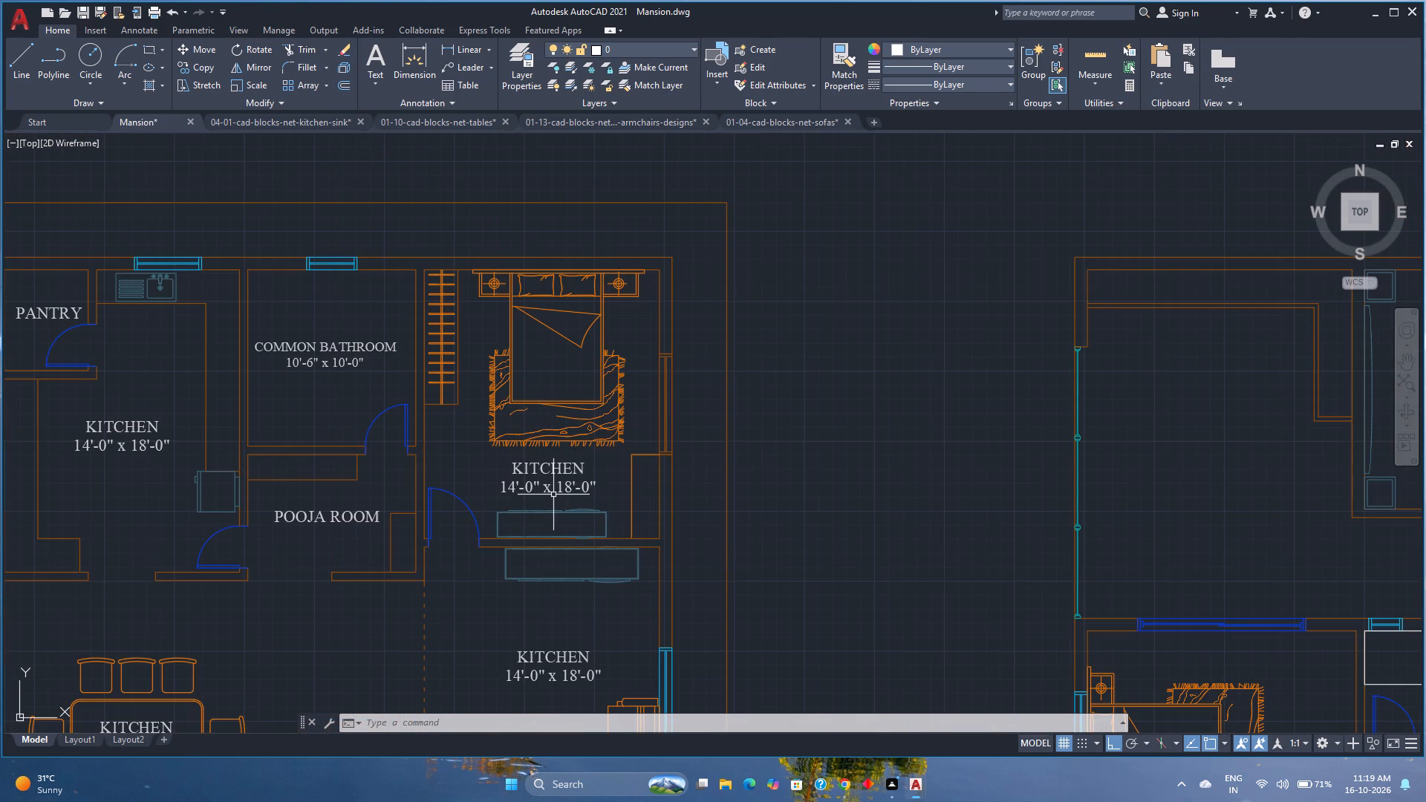